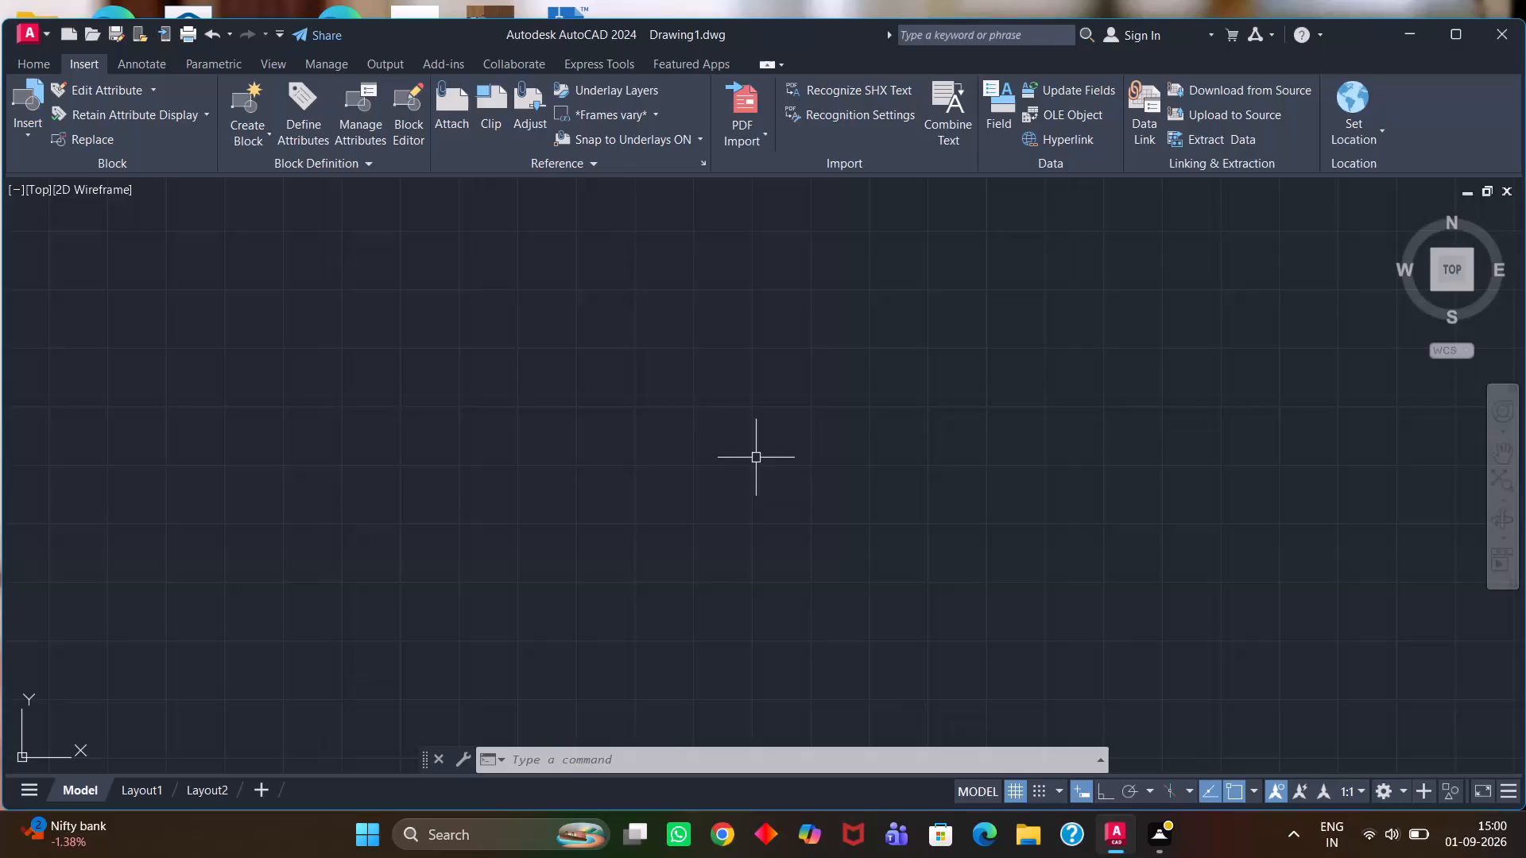
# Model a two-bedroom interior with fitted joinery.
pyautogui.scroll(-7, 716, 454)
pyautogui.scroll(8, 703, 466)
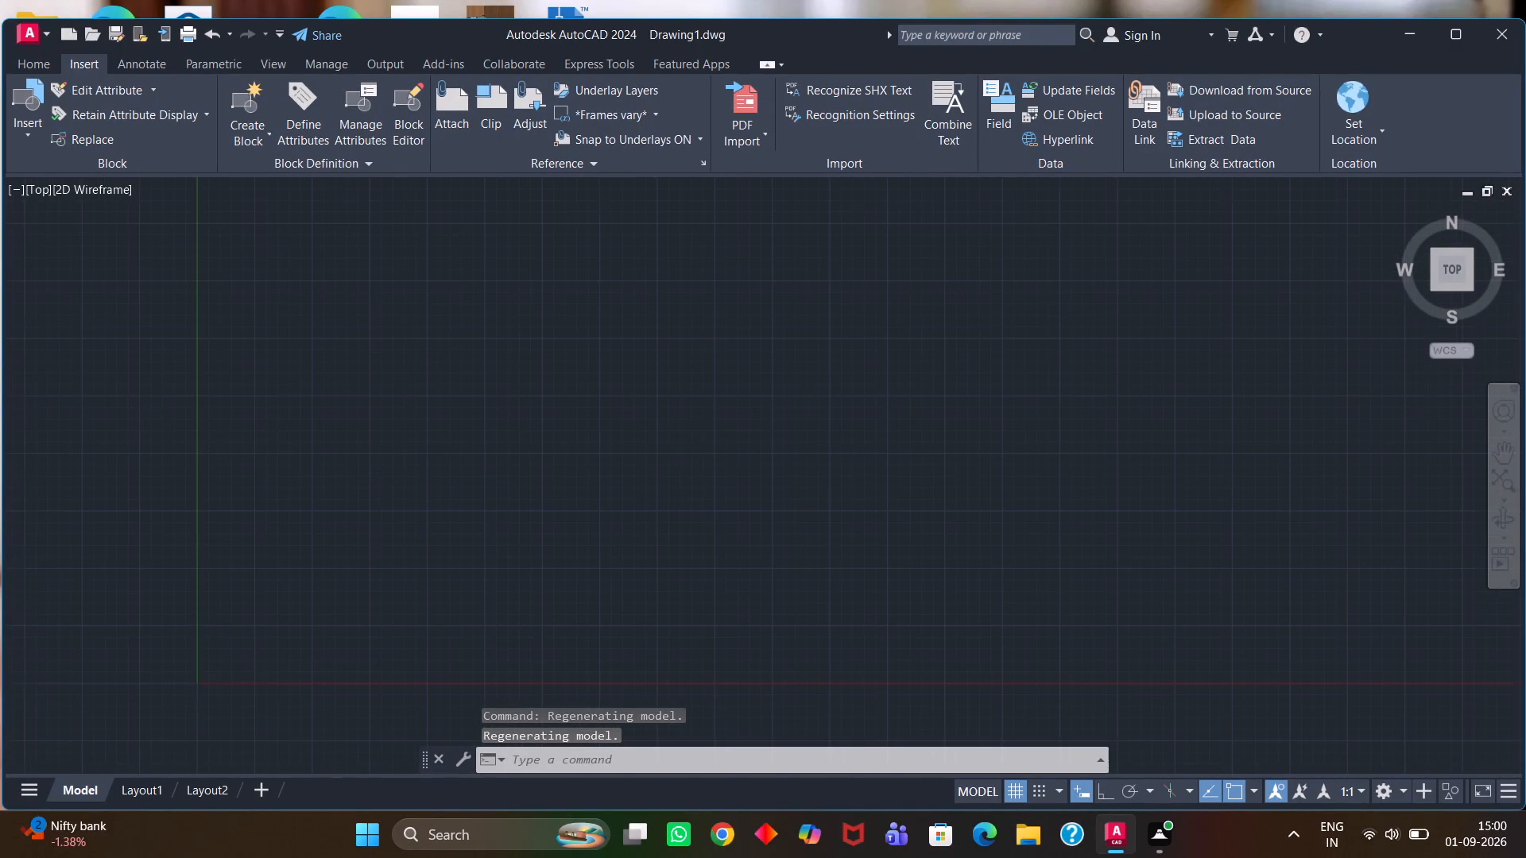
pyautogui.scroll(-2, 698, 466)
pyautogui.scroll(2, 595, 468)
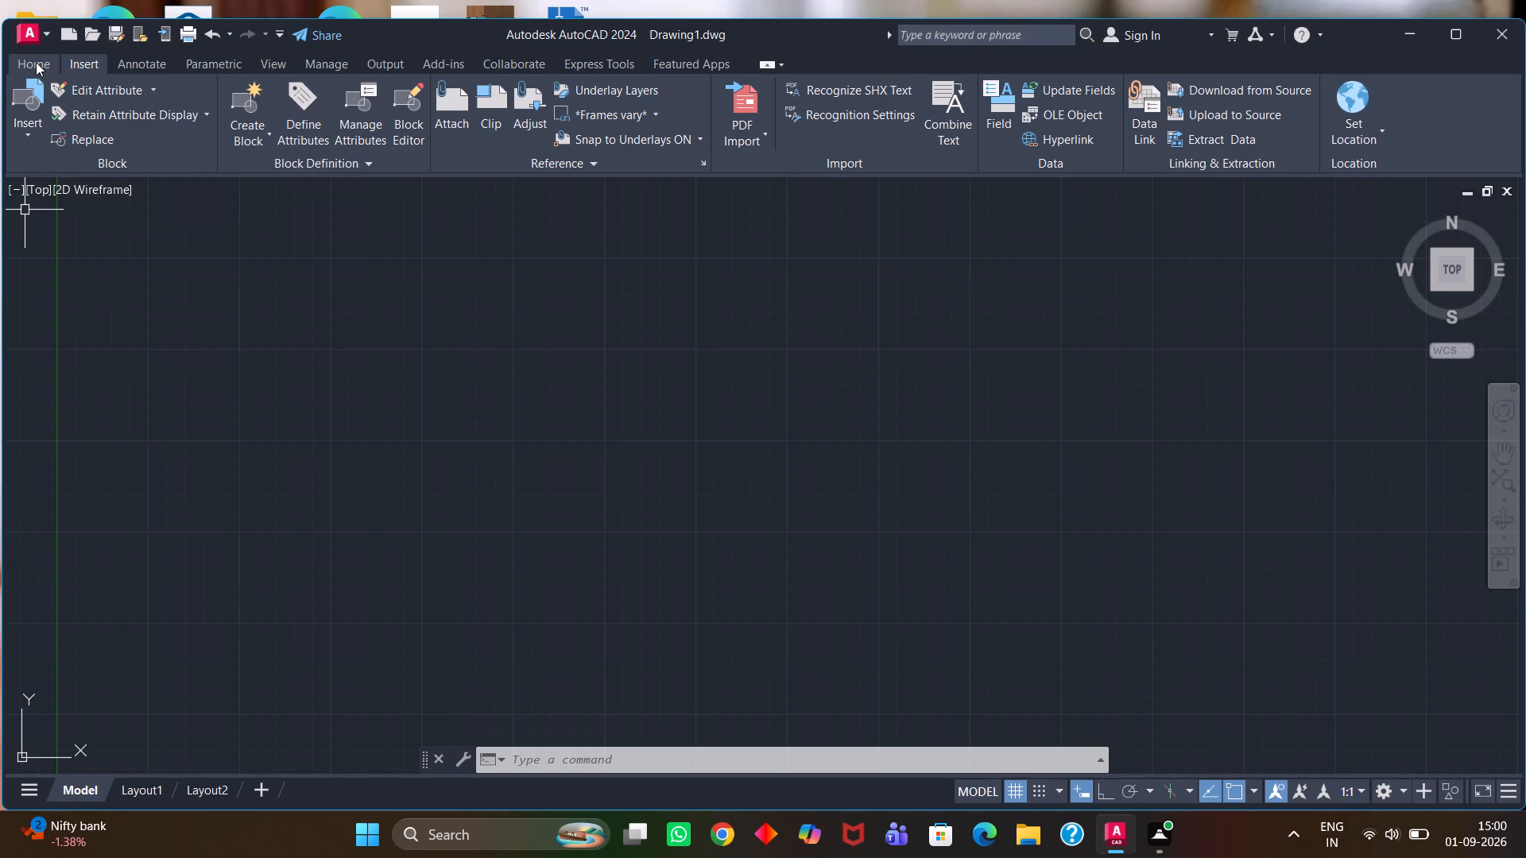
# Import the PDF file 1-9-2026 (4) from the rukiya folder into the empty drawing.
pyautogui.click(81, 67)
pyautogui.click(740, 128)
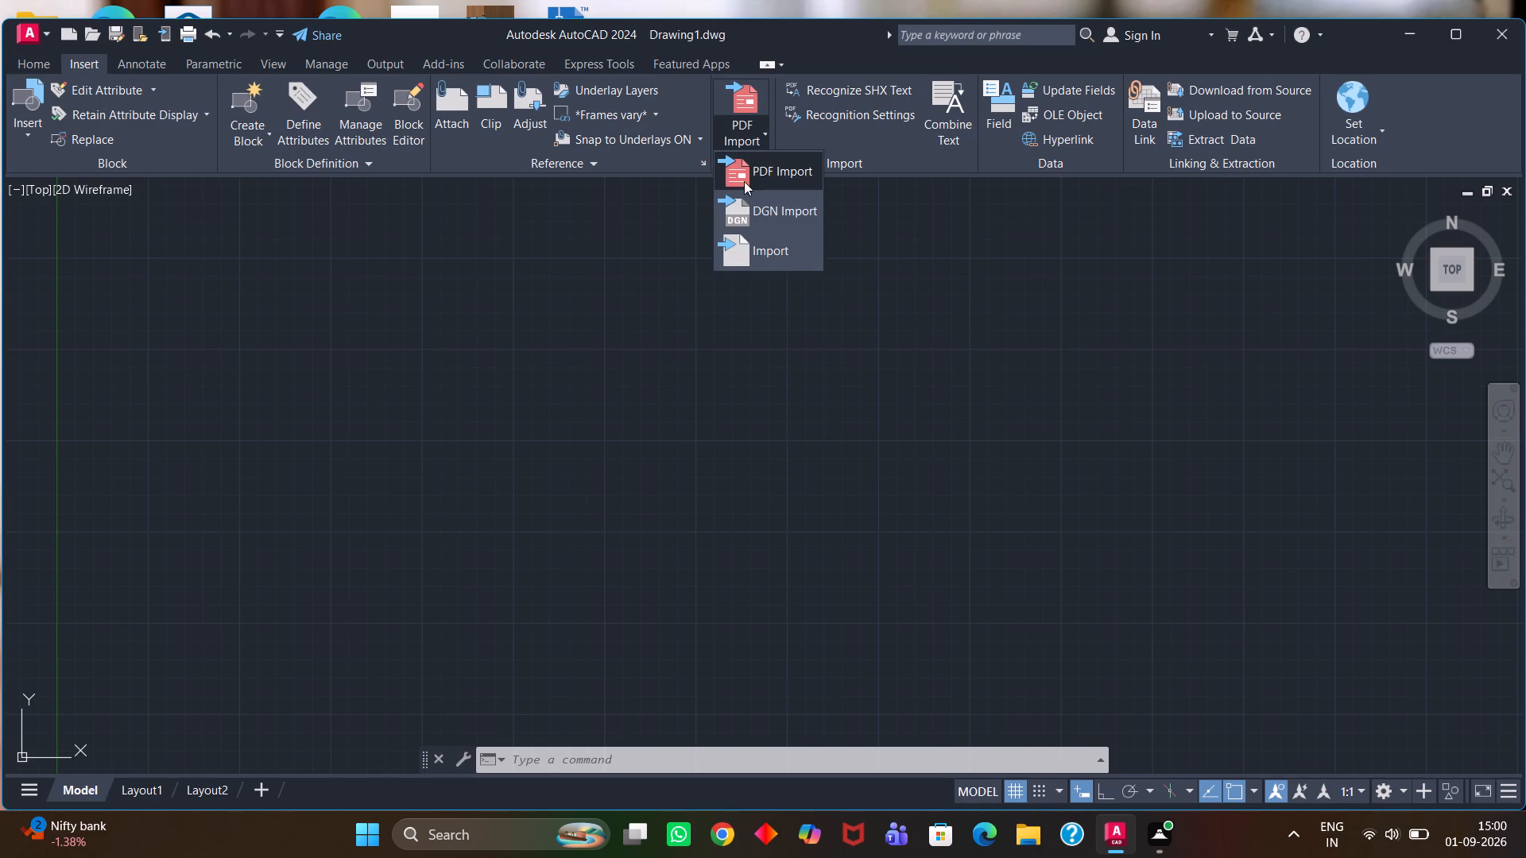
pyautogui.click(760, 168)
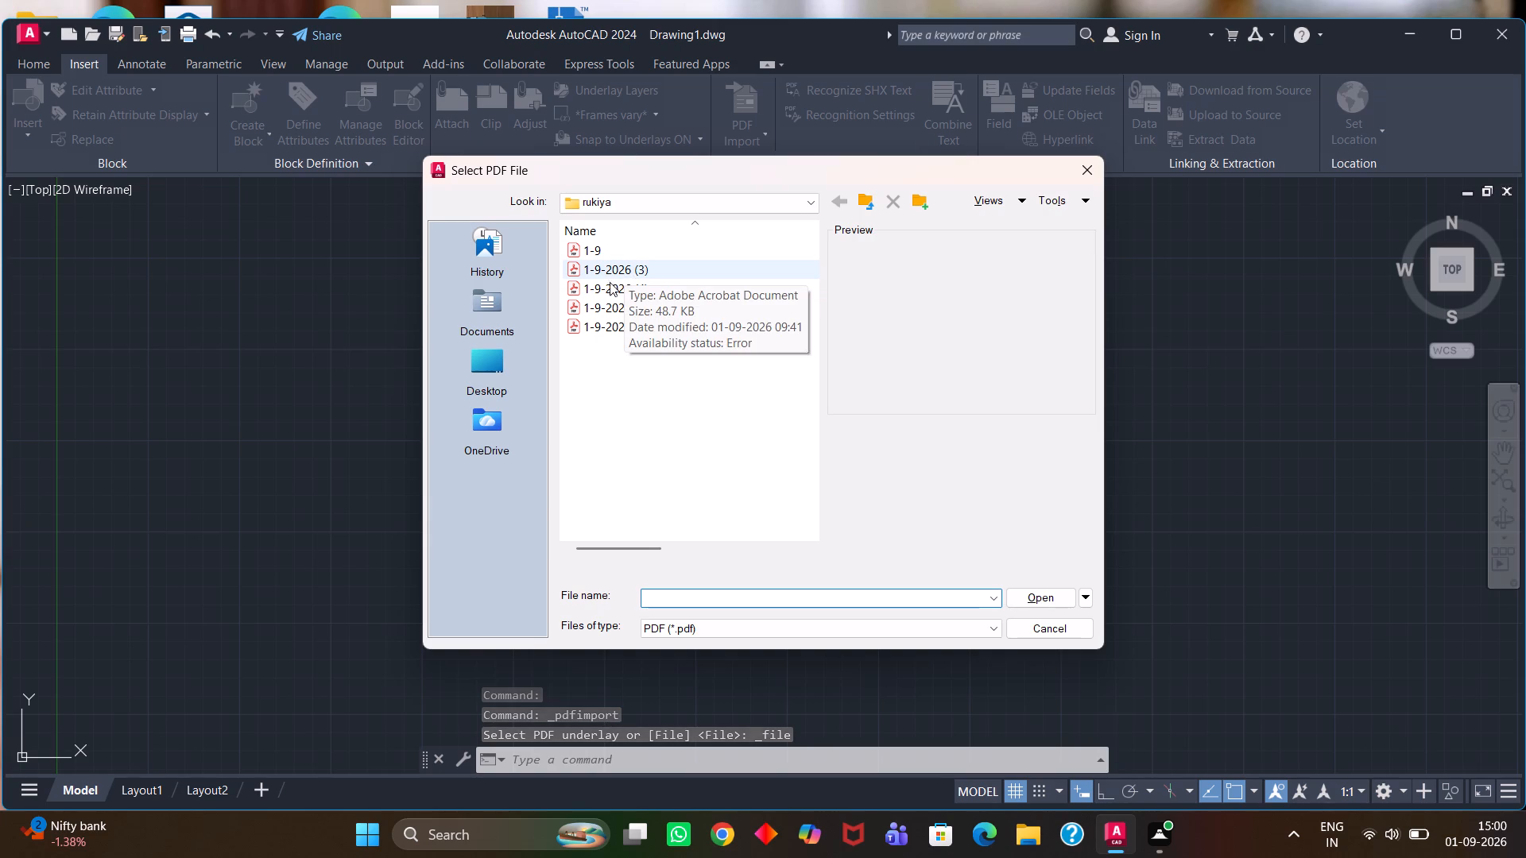
pyautogui.click(641, 292)
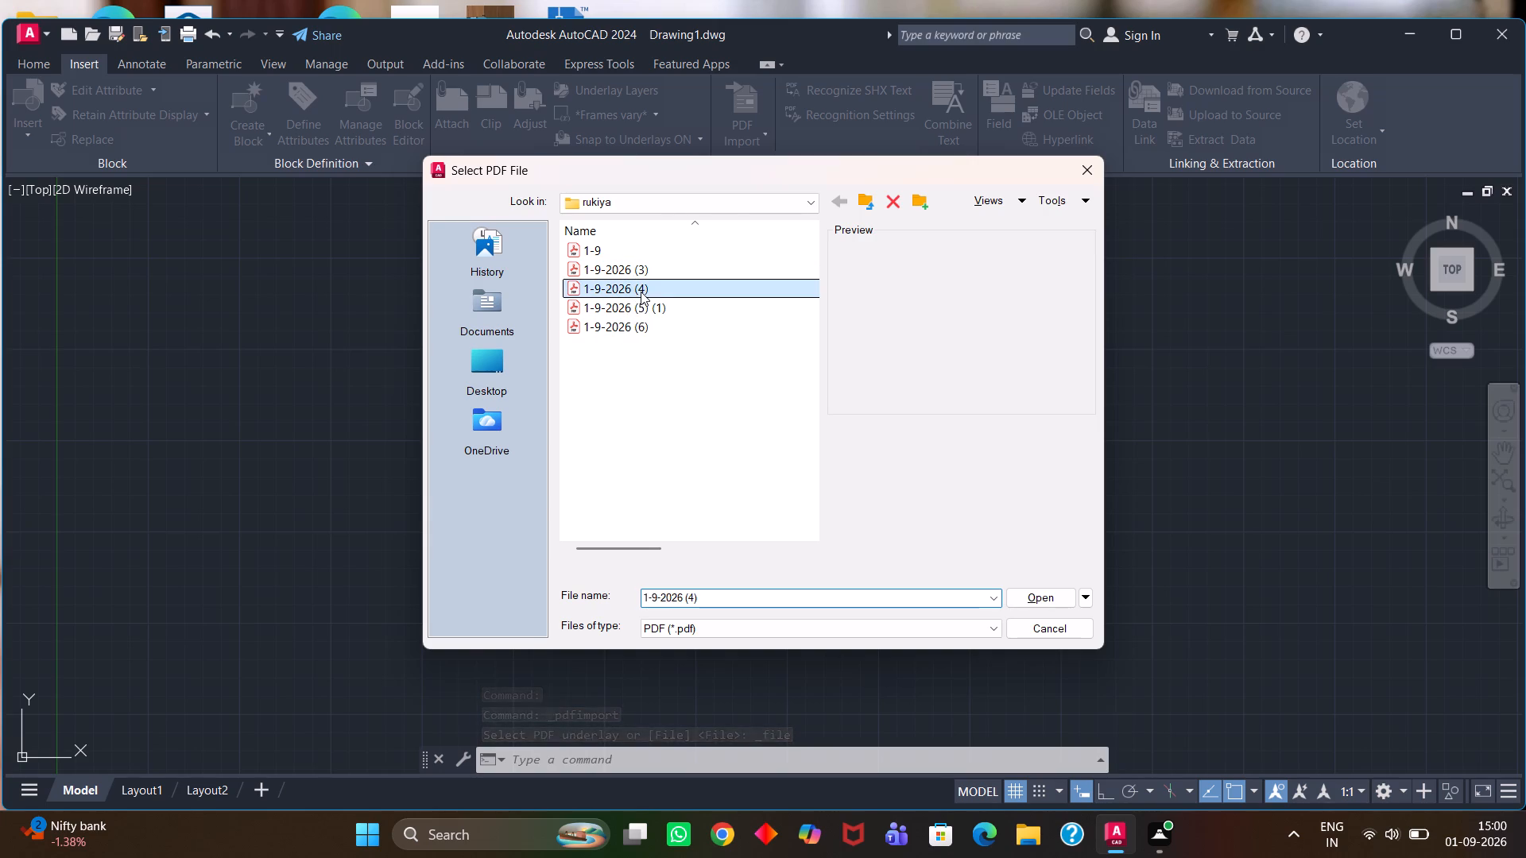
pyautogui.click(1040, 597)
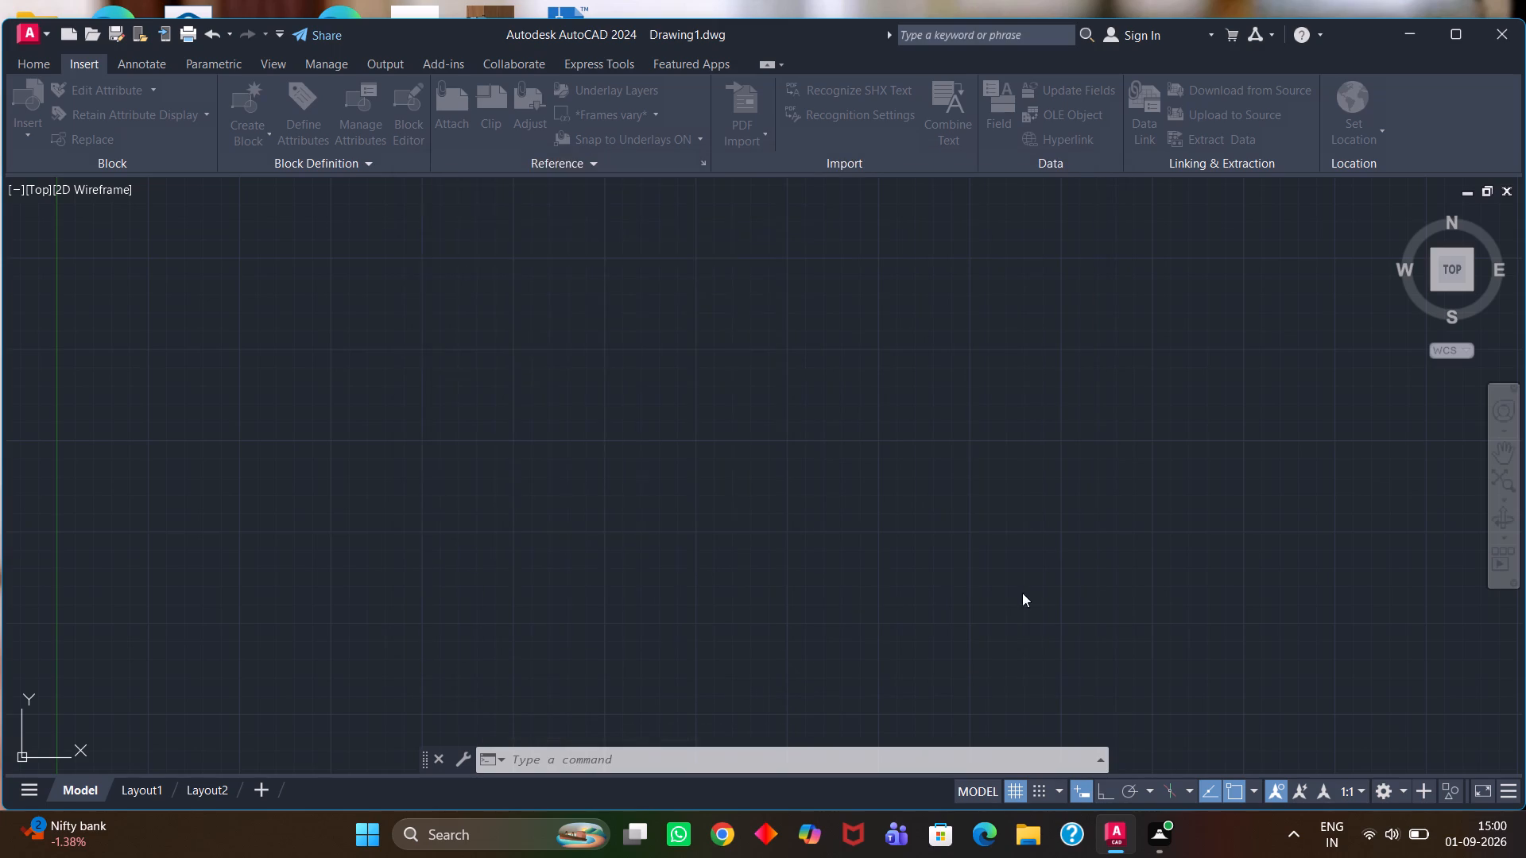
pyautogui.click(582, 512)
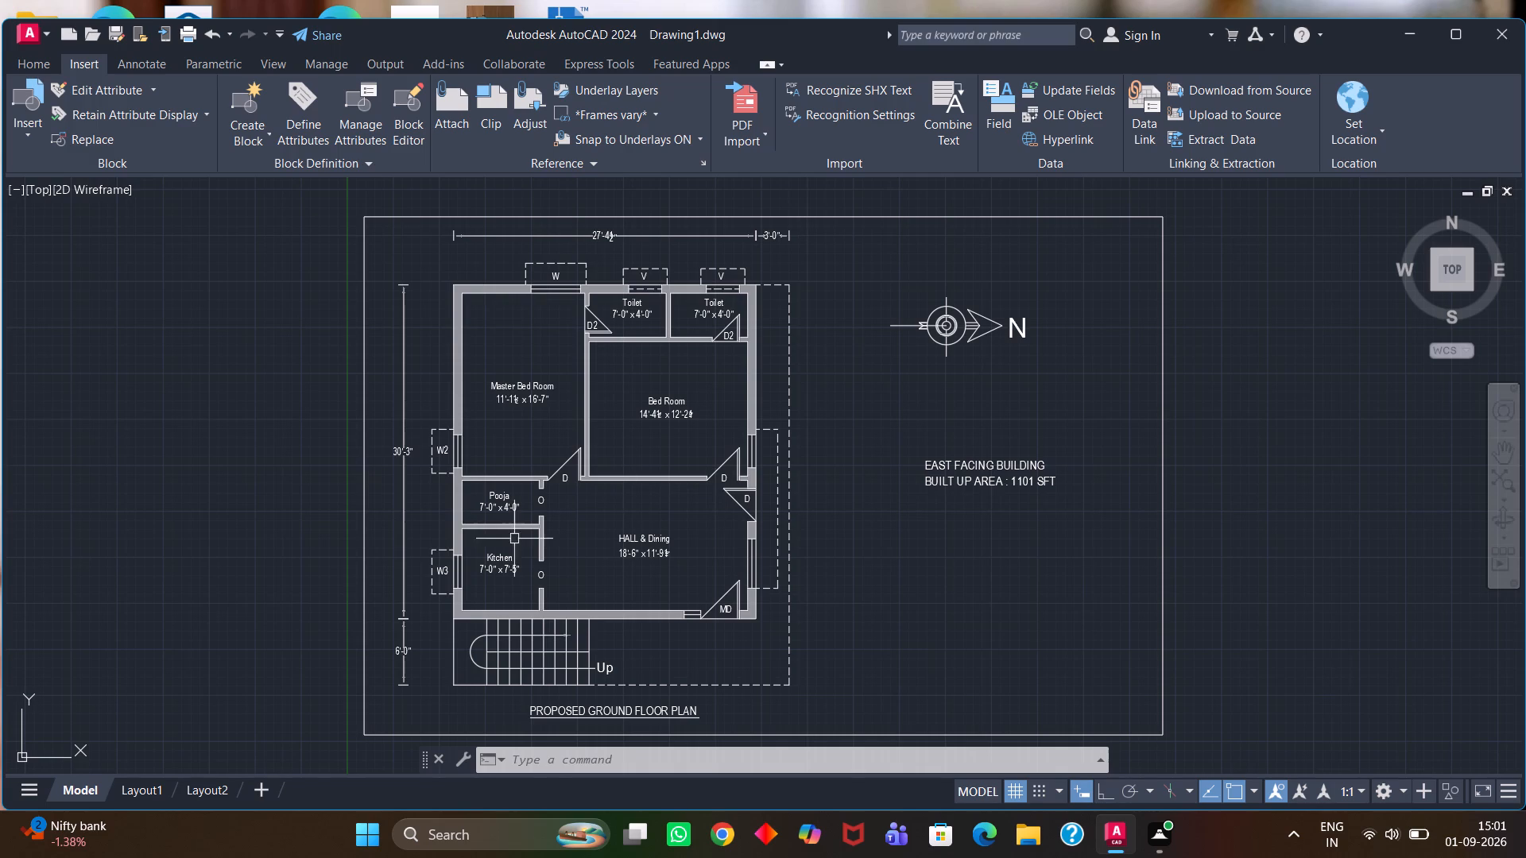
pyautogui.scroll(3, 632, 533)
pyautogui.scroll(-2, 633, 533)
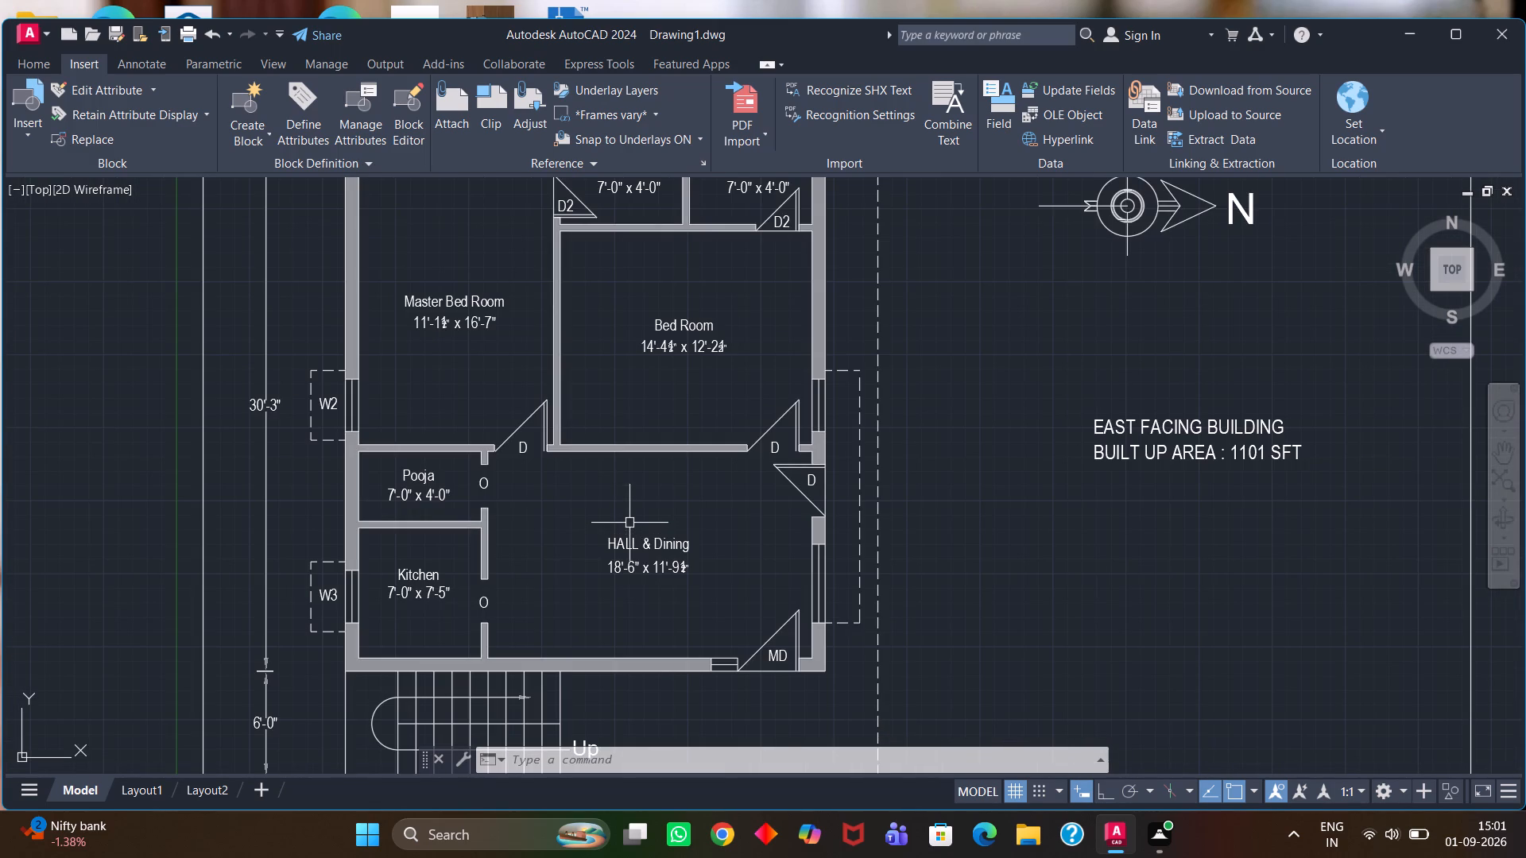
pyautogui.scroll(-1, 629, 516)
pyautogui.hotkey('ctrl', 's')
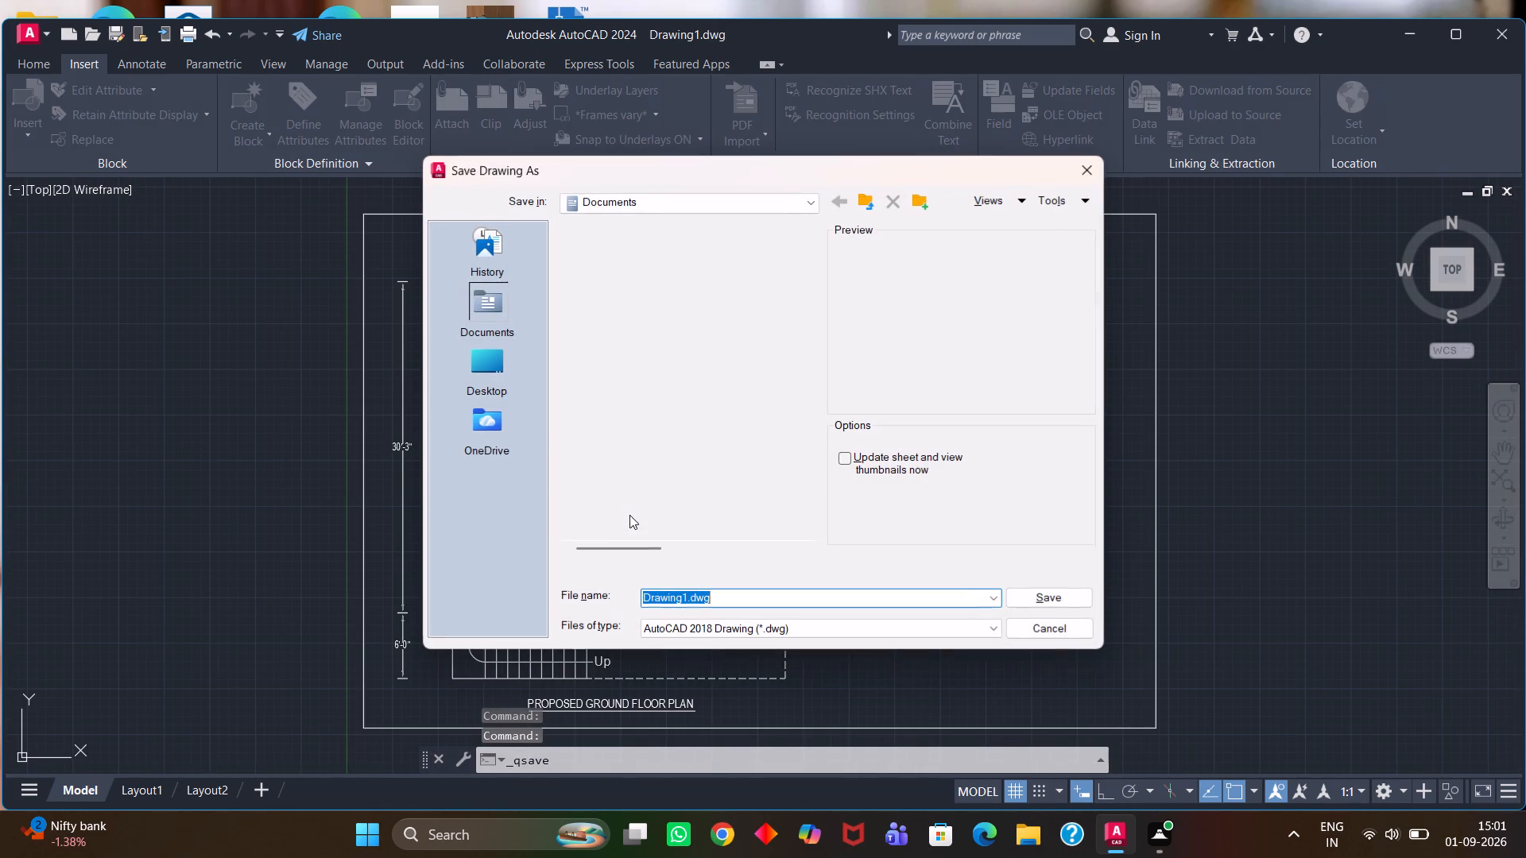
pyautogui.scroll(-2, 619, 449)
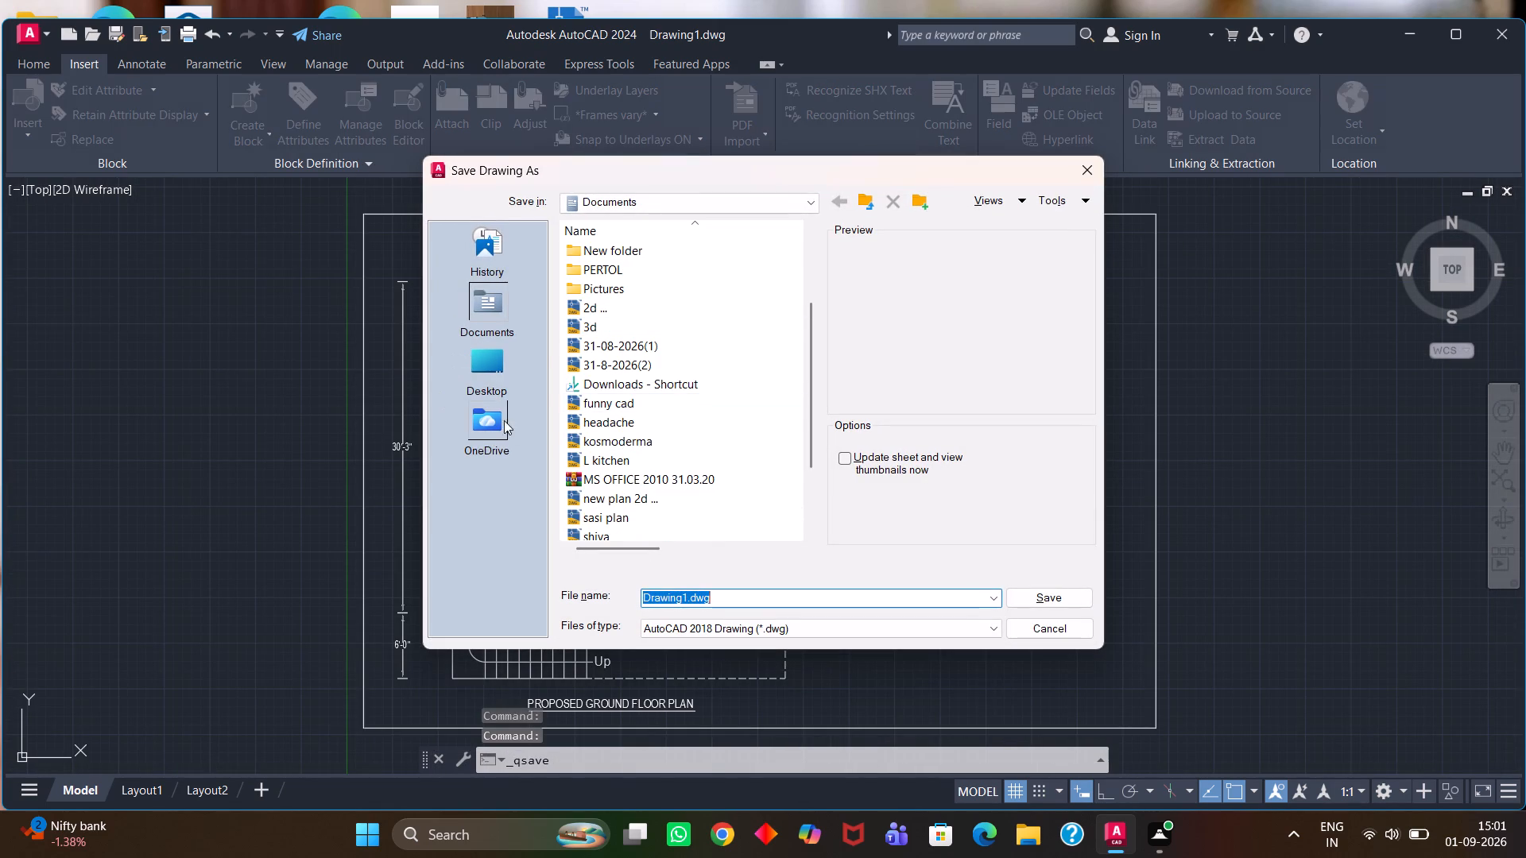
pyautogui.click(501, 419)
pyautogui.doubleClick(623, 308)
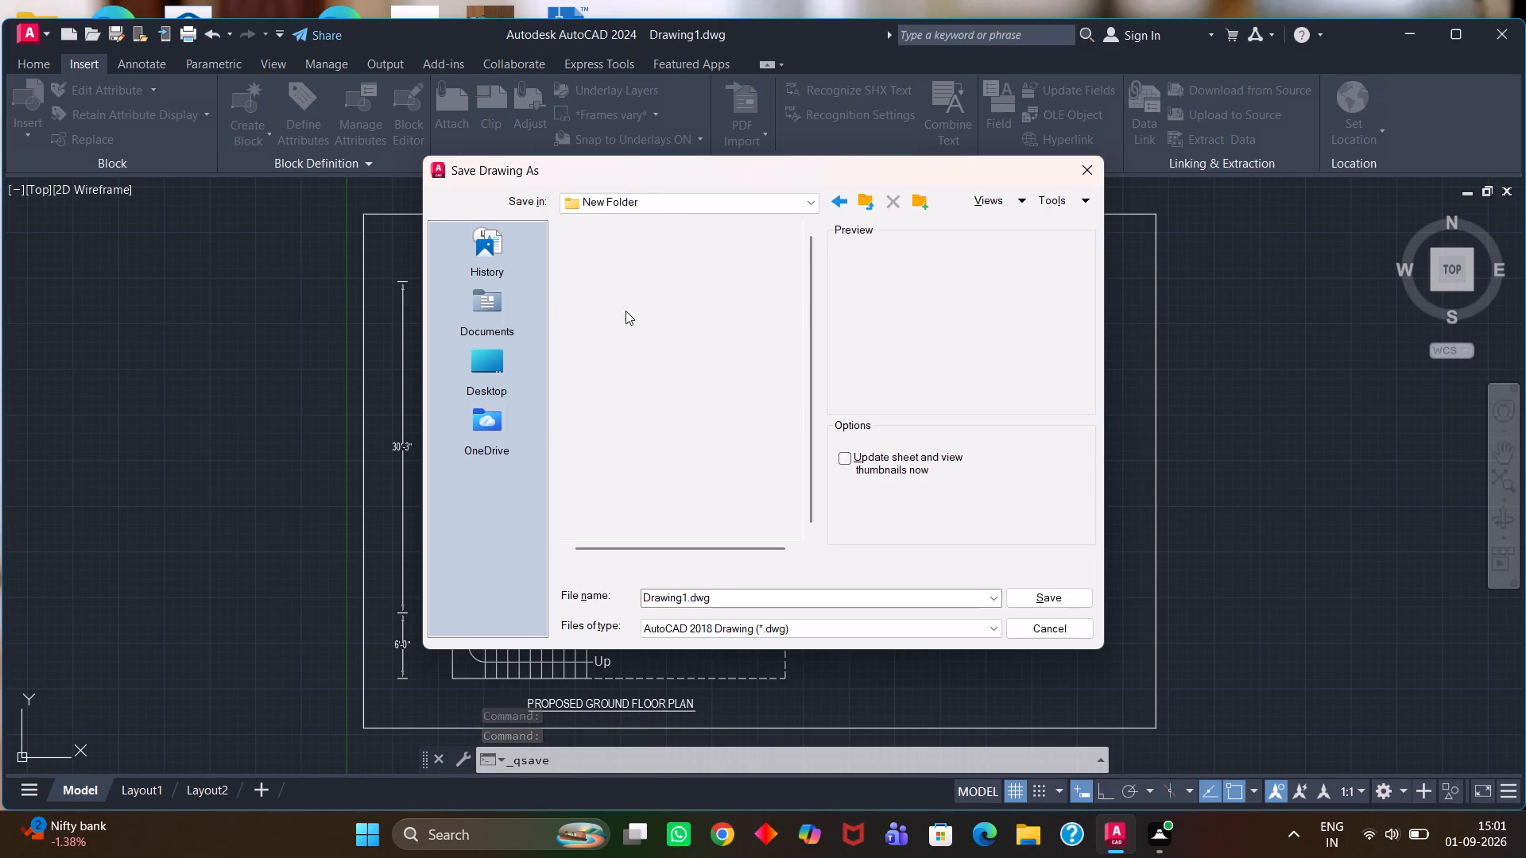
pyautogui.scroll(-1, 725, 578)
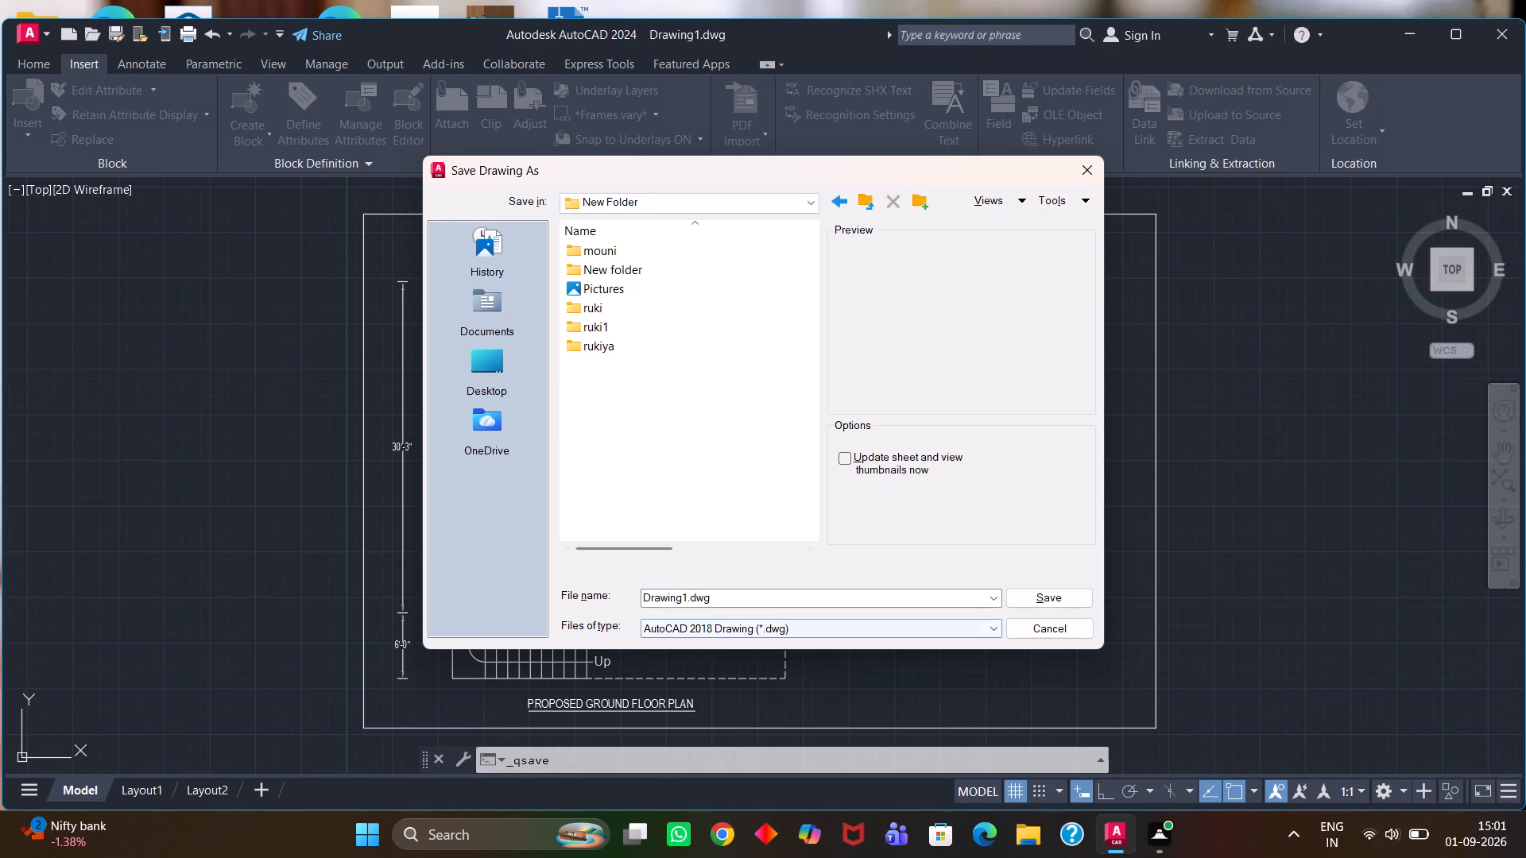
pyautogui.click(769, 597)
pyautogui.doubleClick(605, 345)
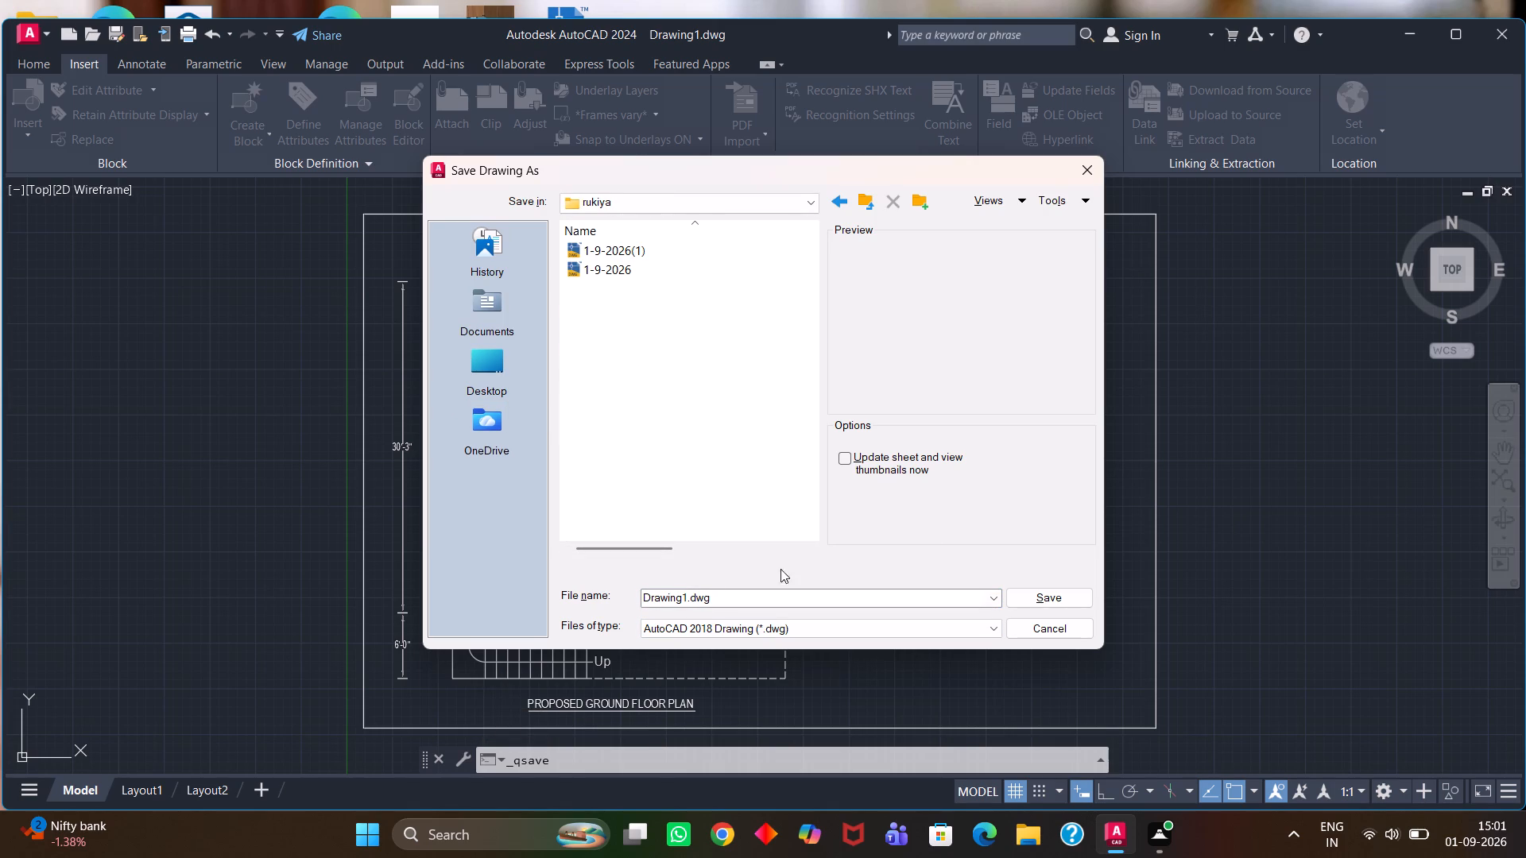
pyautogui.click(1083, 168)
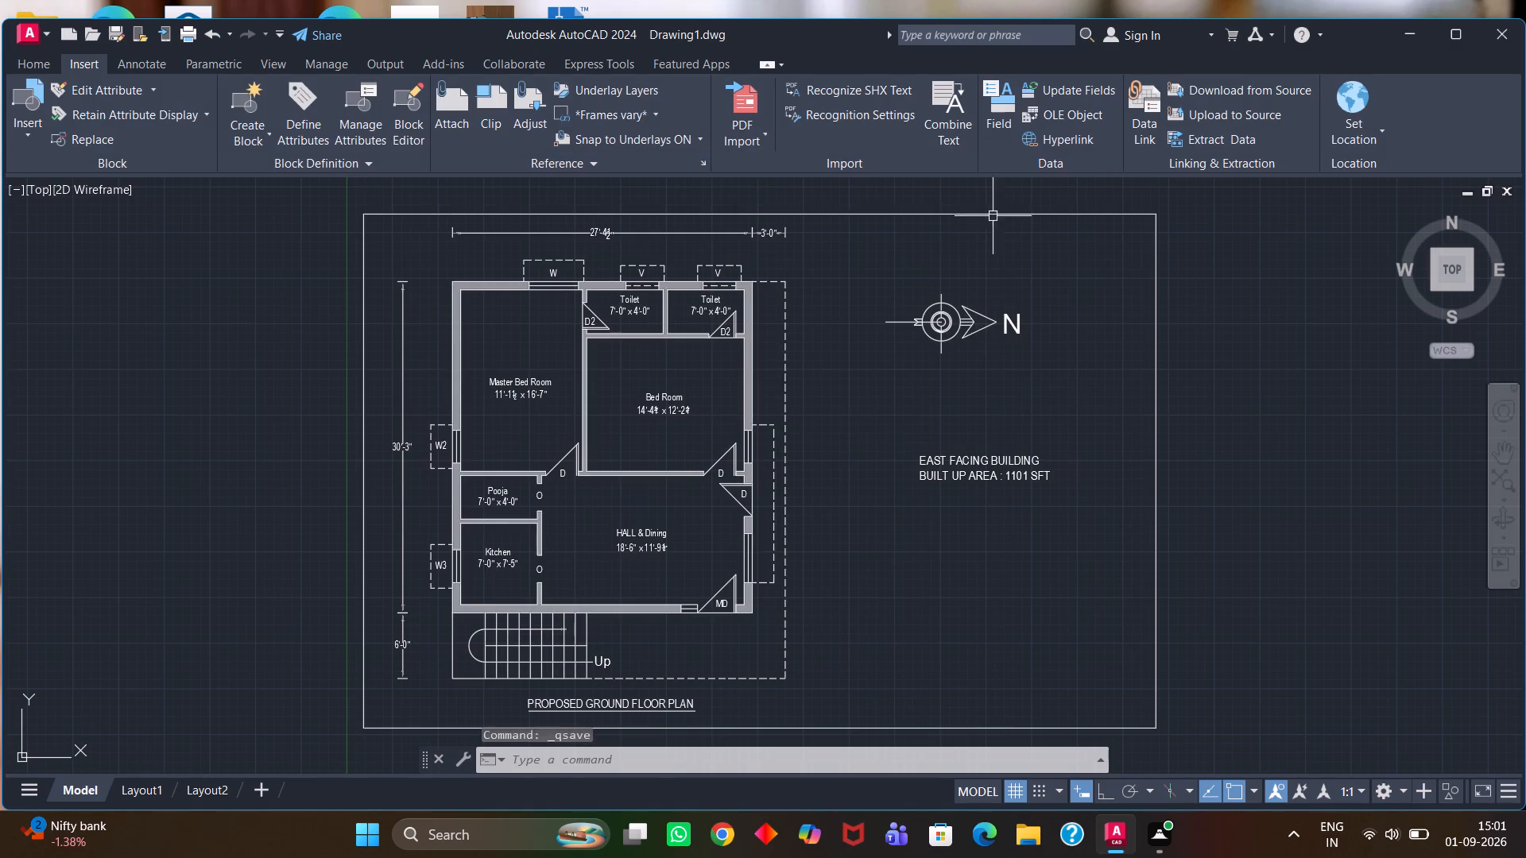
# Launch SketchUp 2023 and create a new model from the Simple template in inches.
pyautogui.click(535, 832)
pyautogui.press('s')
pyautogui.press('k')
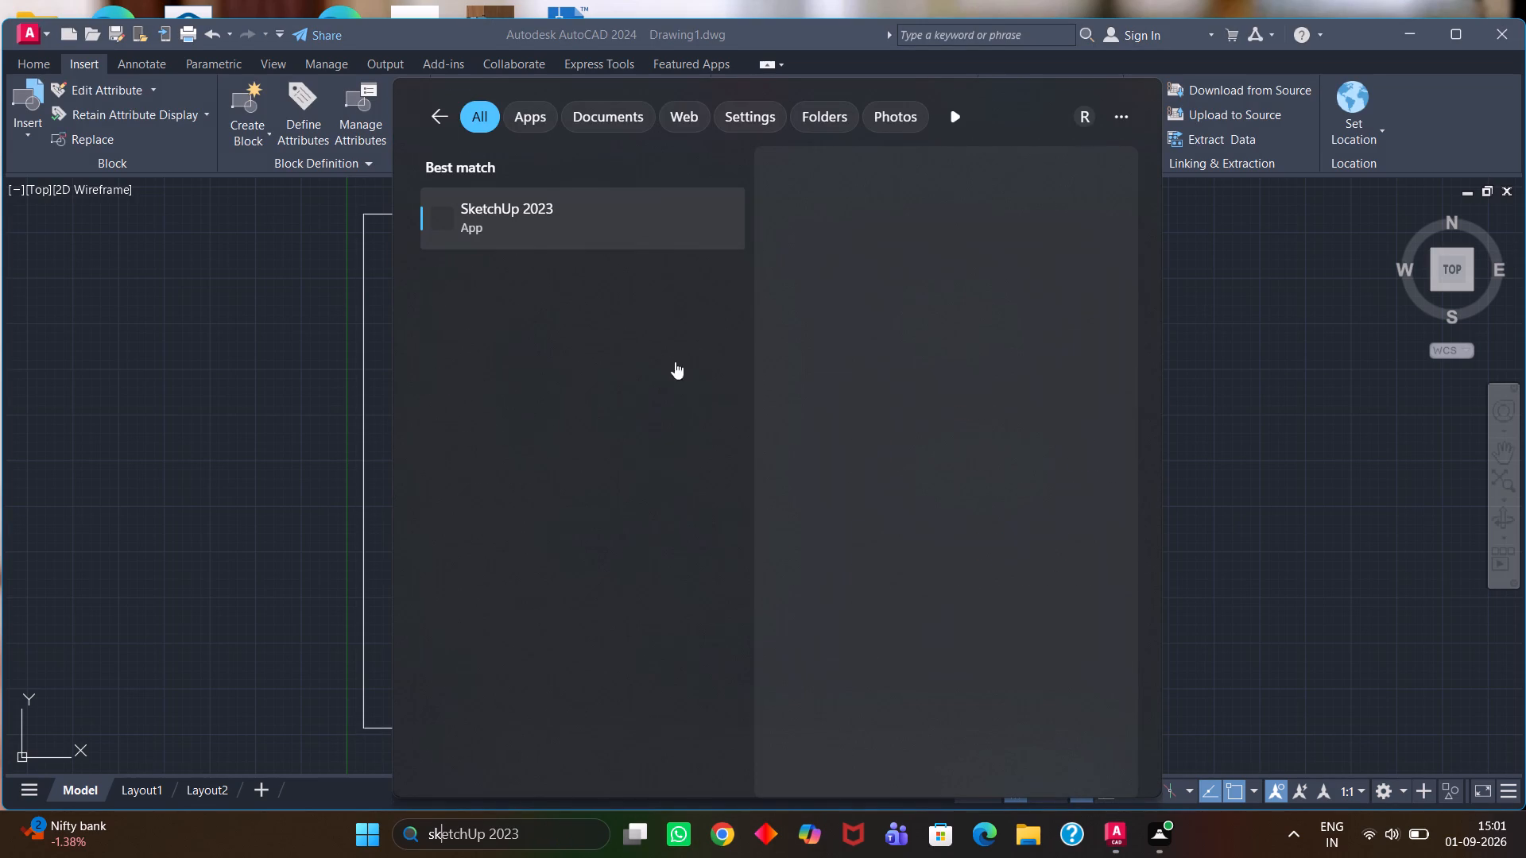
pyautogui.doubleClick(551, 214)
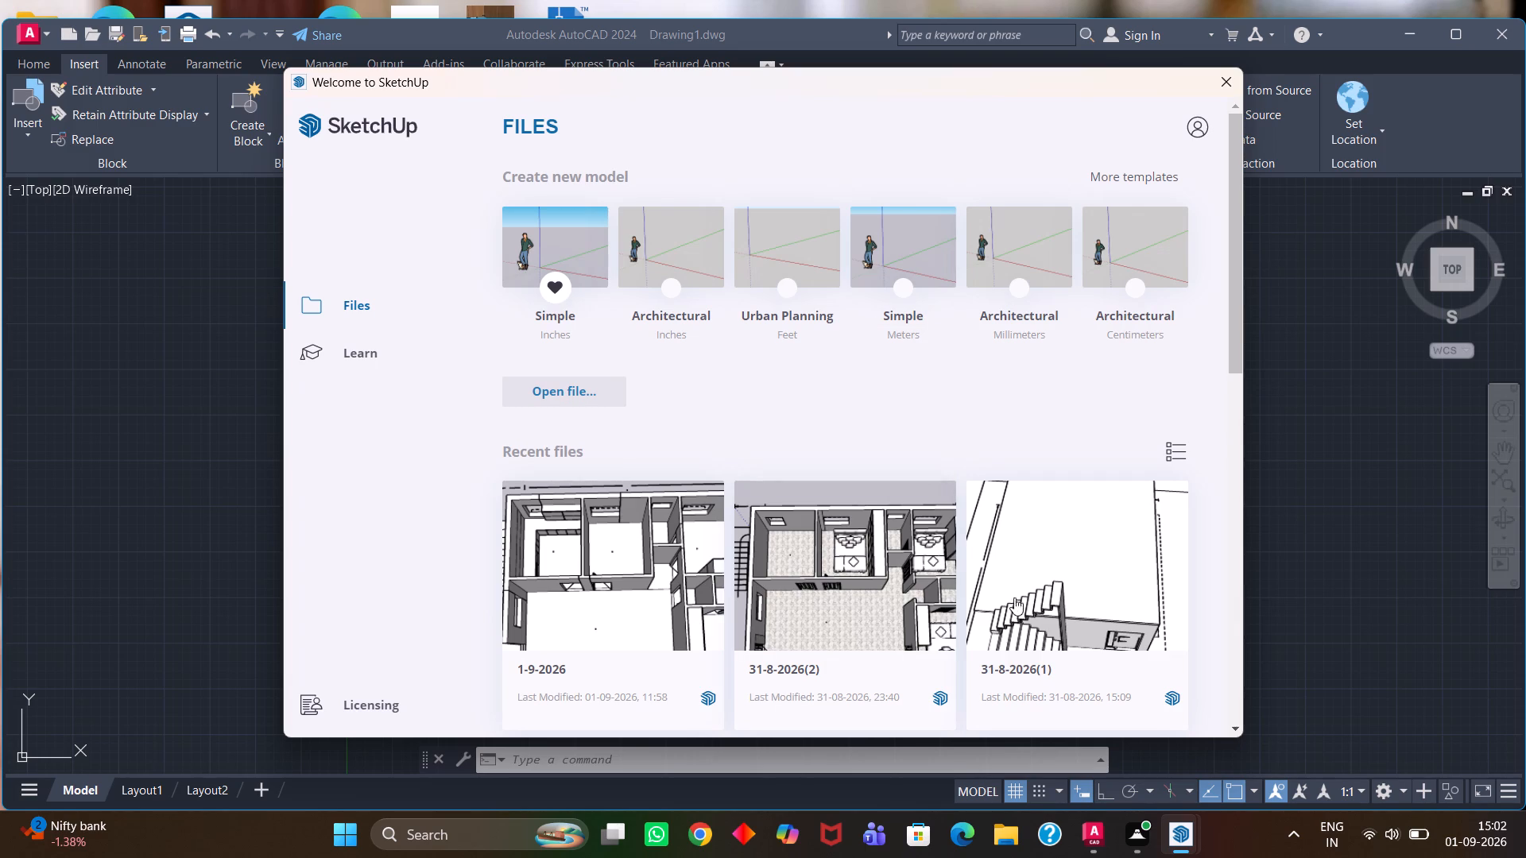
pyautogui.click(545, 244)
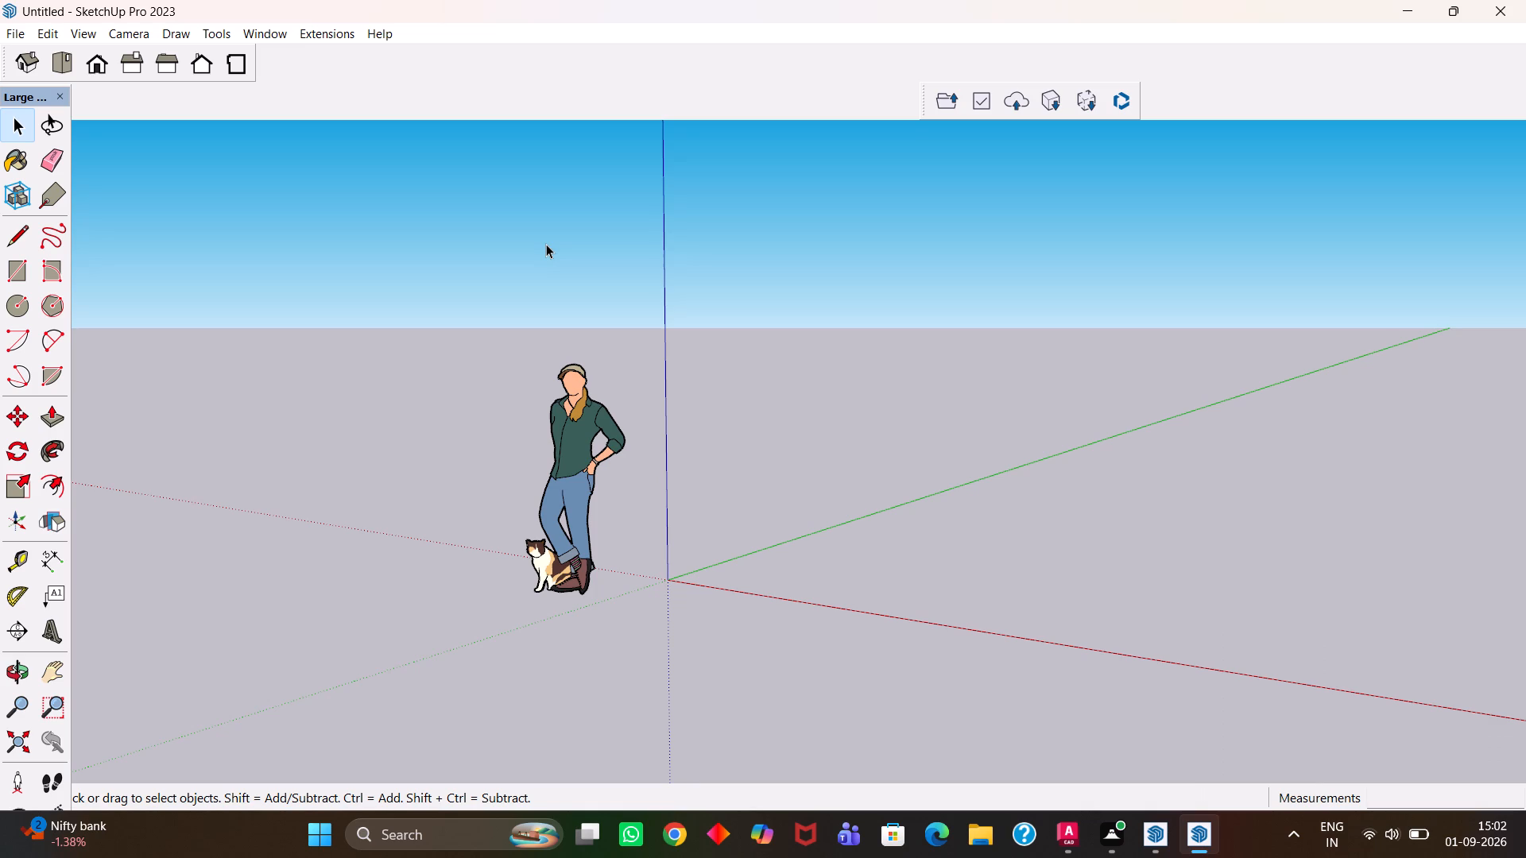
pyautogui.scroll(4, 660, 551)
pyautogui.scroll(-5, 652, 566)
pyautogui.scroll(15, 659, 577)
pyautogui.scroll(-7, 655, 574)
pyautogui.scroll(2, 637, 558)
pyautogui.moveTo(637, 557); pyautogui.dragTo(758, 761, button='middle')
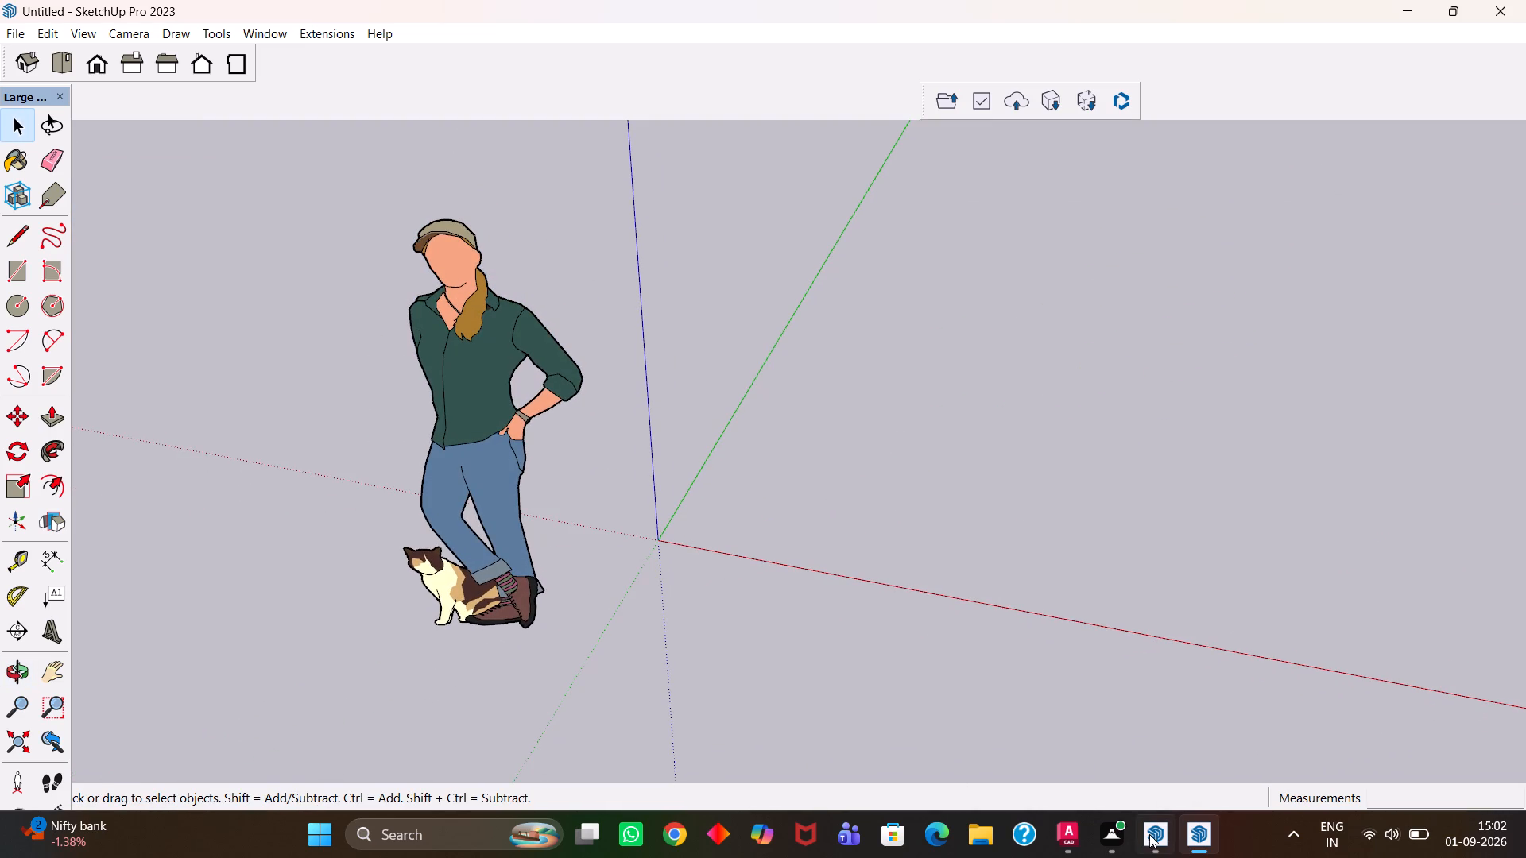
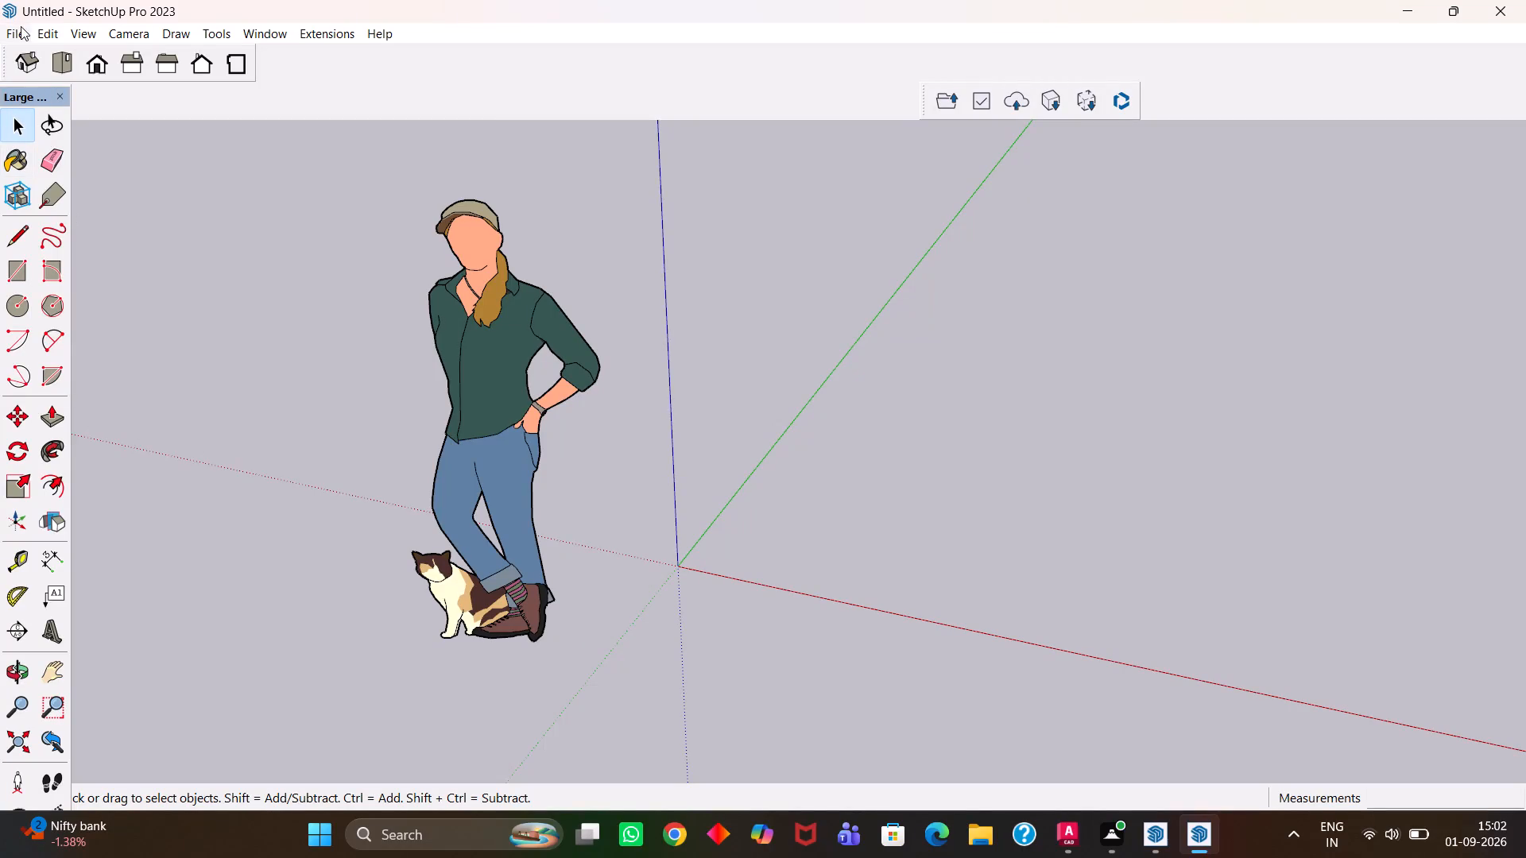
# Import the DWG file 1-9-2026(1) from the rukiya folder into the model.
pyautogui.click(19, 28)
pyautogui.click(79, 346)
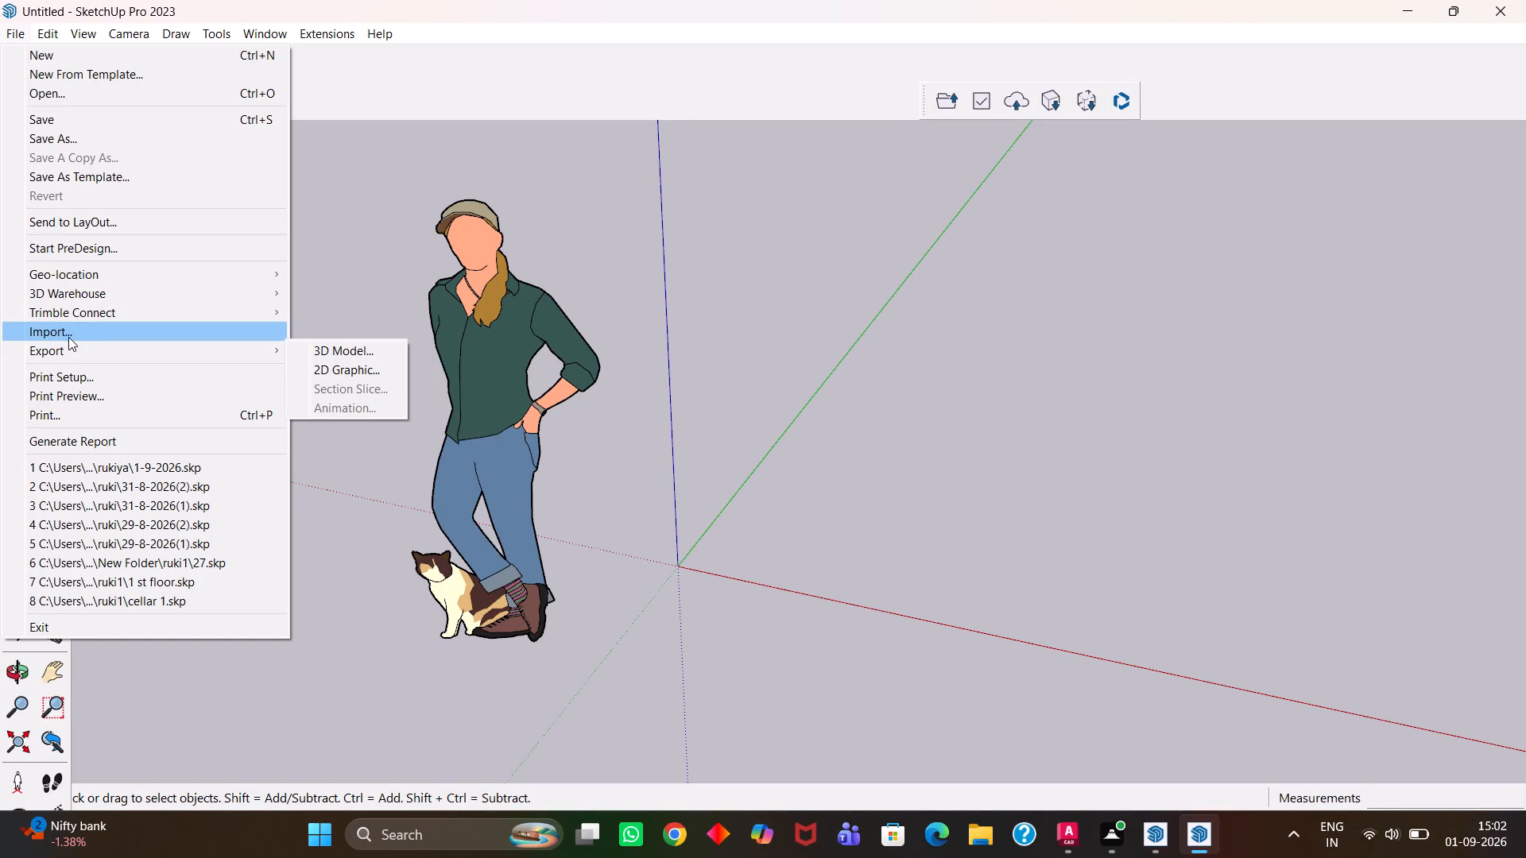
pyautogui.click(66, 337)
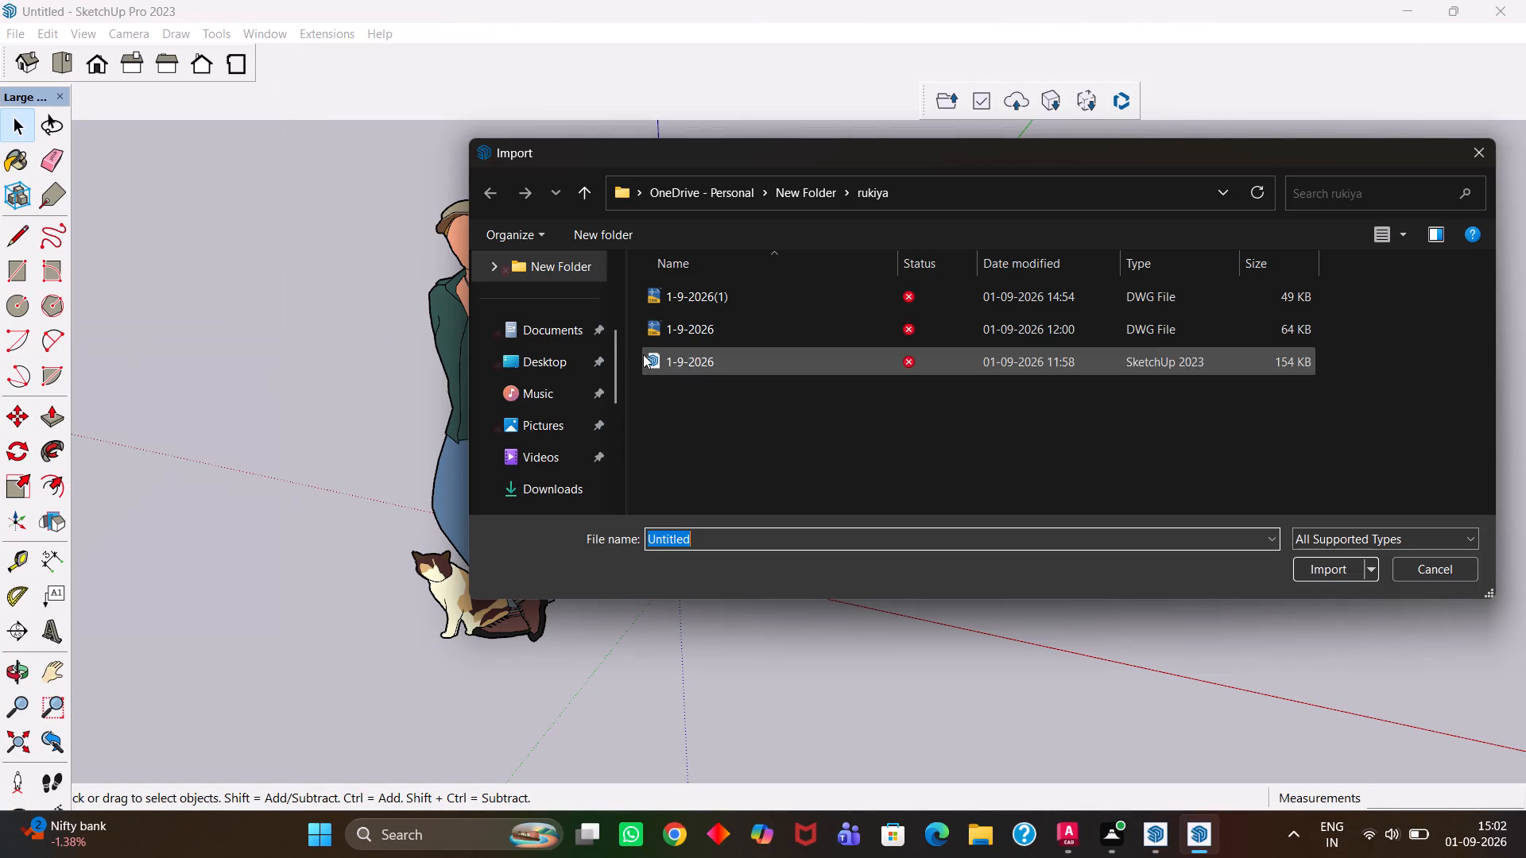
pyautogui.click(718, 296)
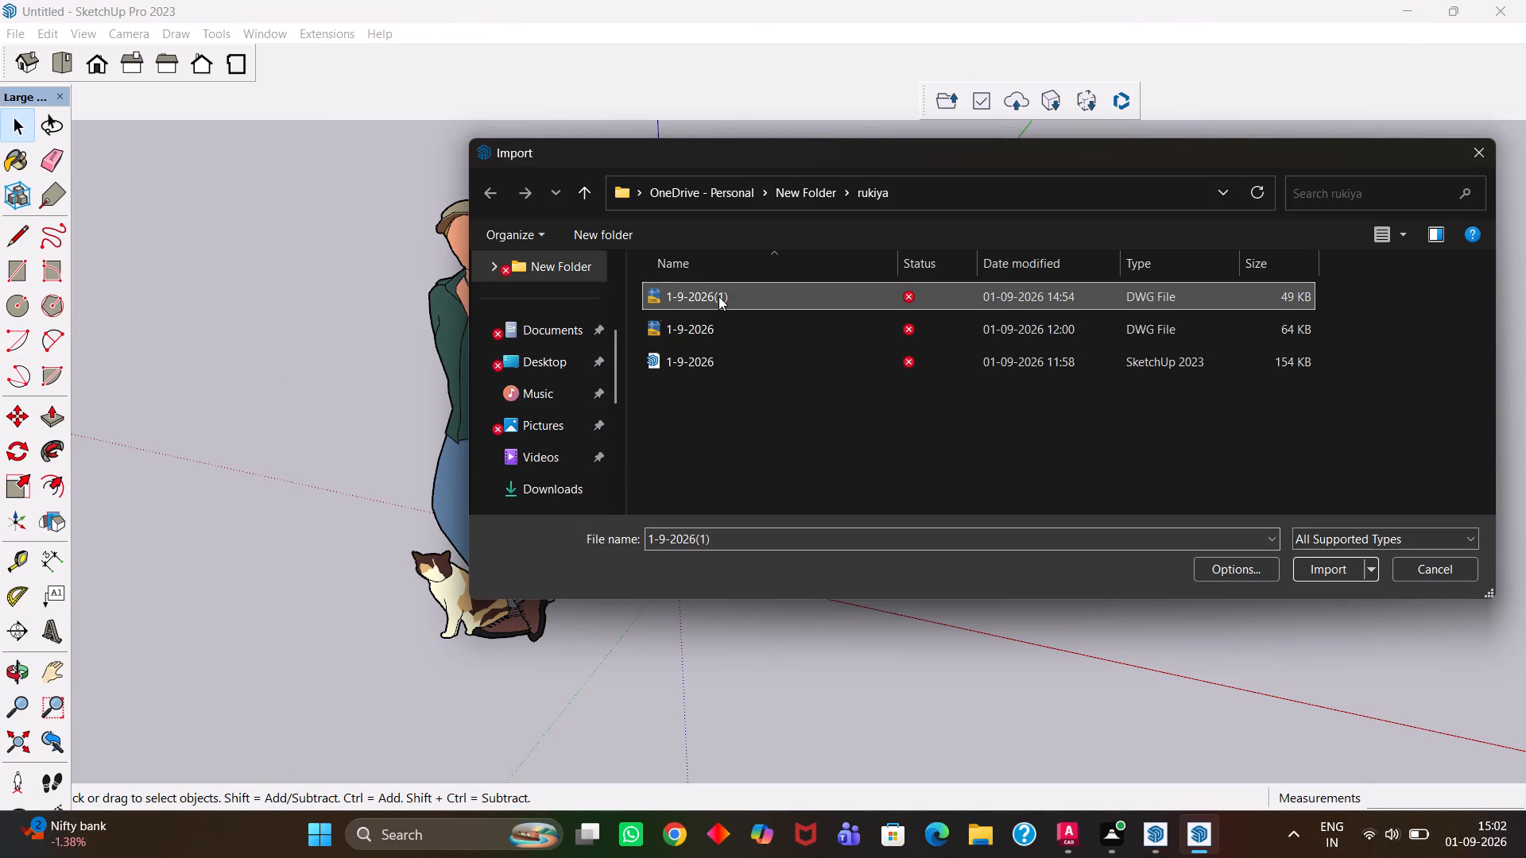
pyautogui.click(1326, 574)
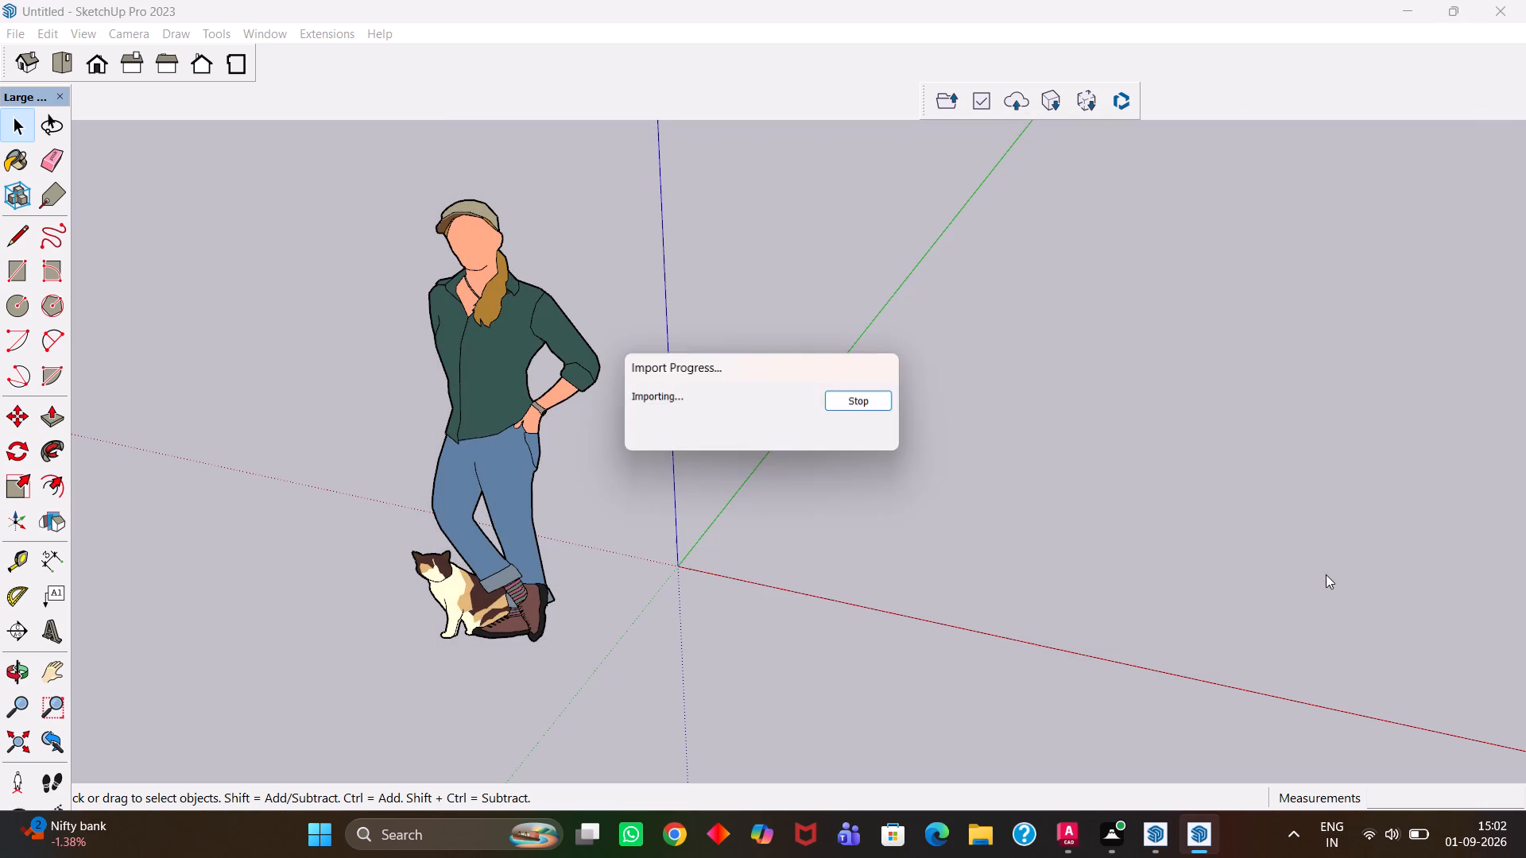
pyautogui.click(862, 563)
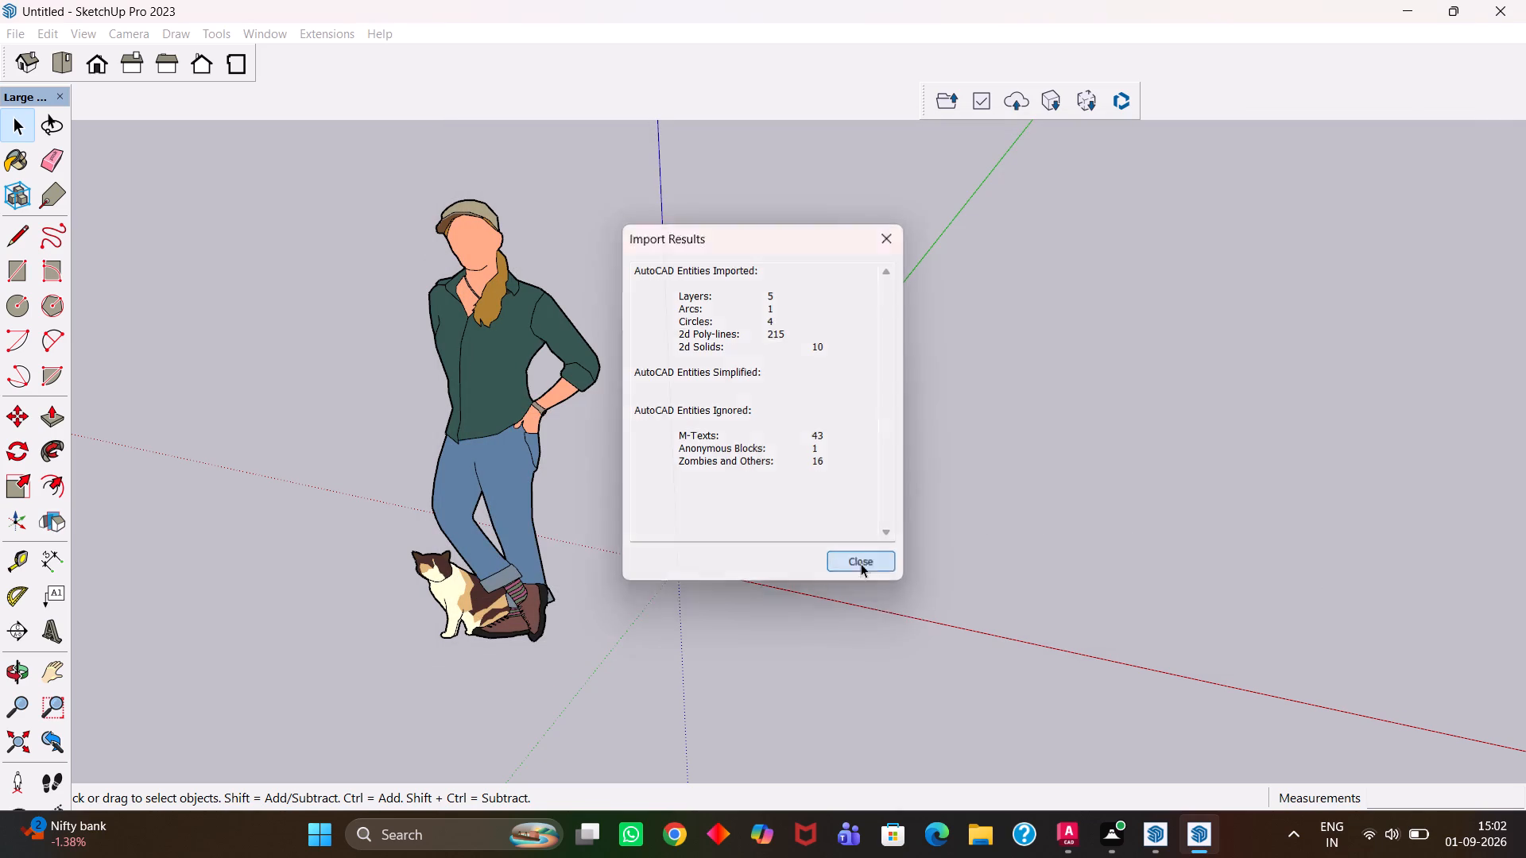
# Trace the exterior wall along the staircase with a rectangle about 20' 10" by 9", ending at the small opening near the door.
pyautogui.scroll(-7, 509, 430)
pyautogui.moveTo(443, 341); pyautogui.dragTo(597, 732, button='middle')
pyautogui.scroll(1, 443, 366)
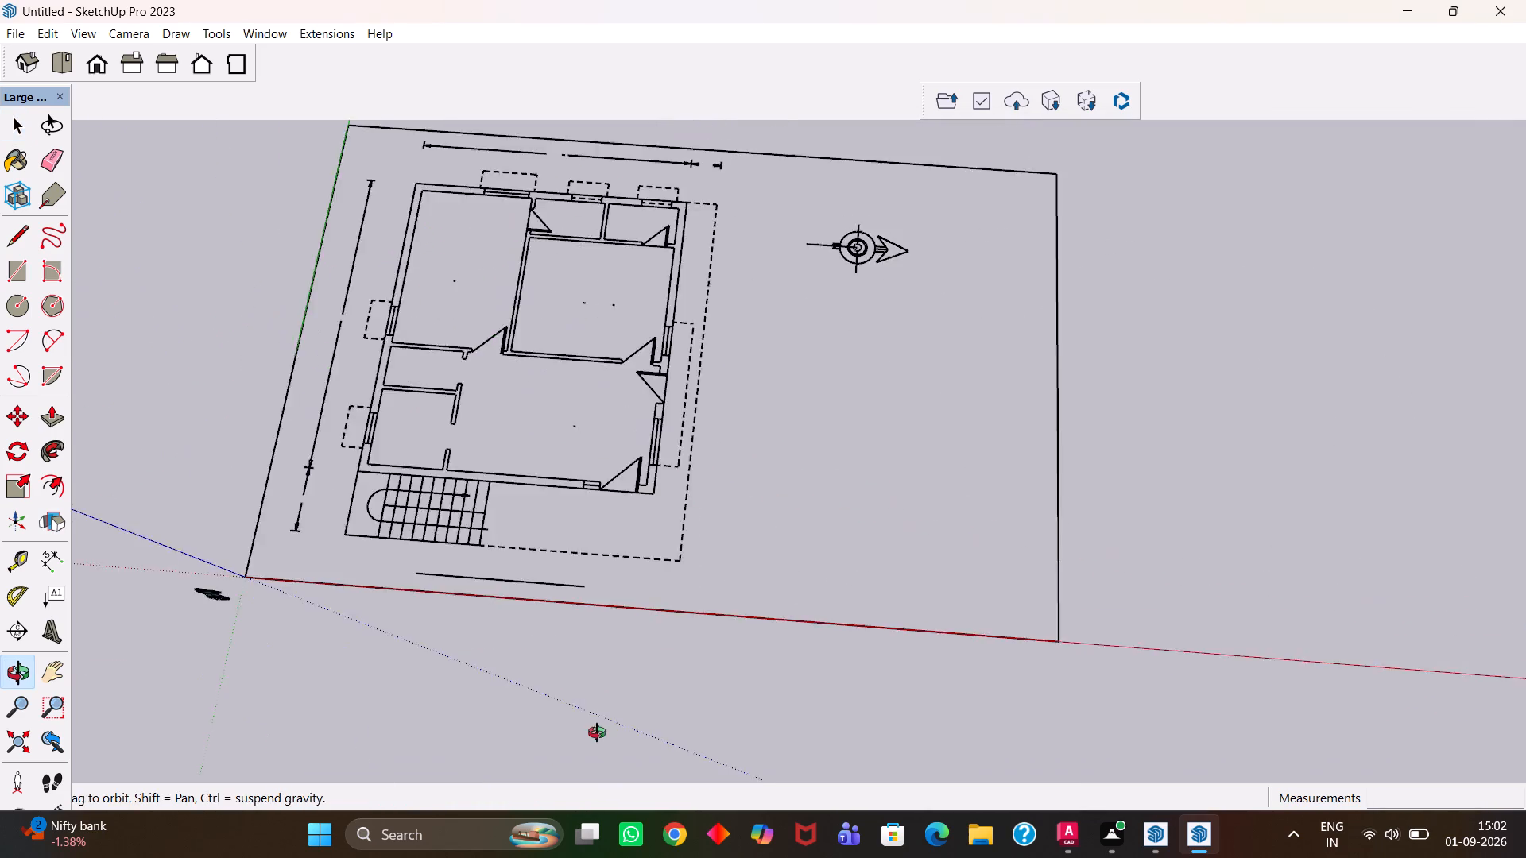
pyautogui.moveTo(597, 732); pyautogui.dragTo(605, 736, button='middle')
pyautogui.scroll(7, 606, 669)
pyautogui.scroll(-7, 436, 543)
pyautogui.scroll(1, 534, 423)
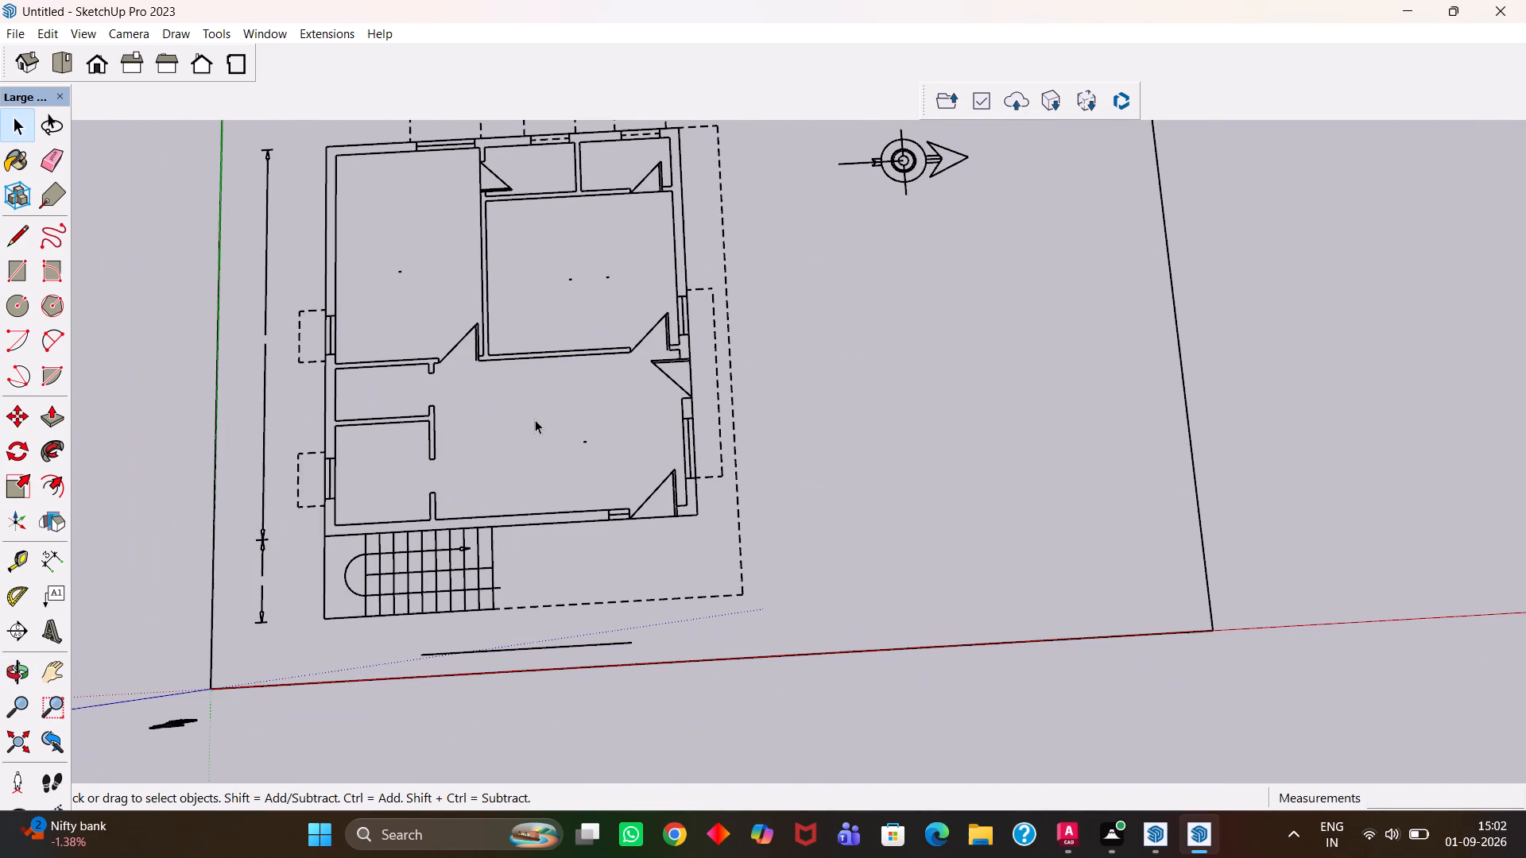
pyautogui.scroll(5, 563, 484)
pyautogui.press('h')
pyautogui.moveTo(412, 500); pyautogui.dragTo(610, 481)
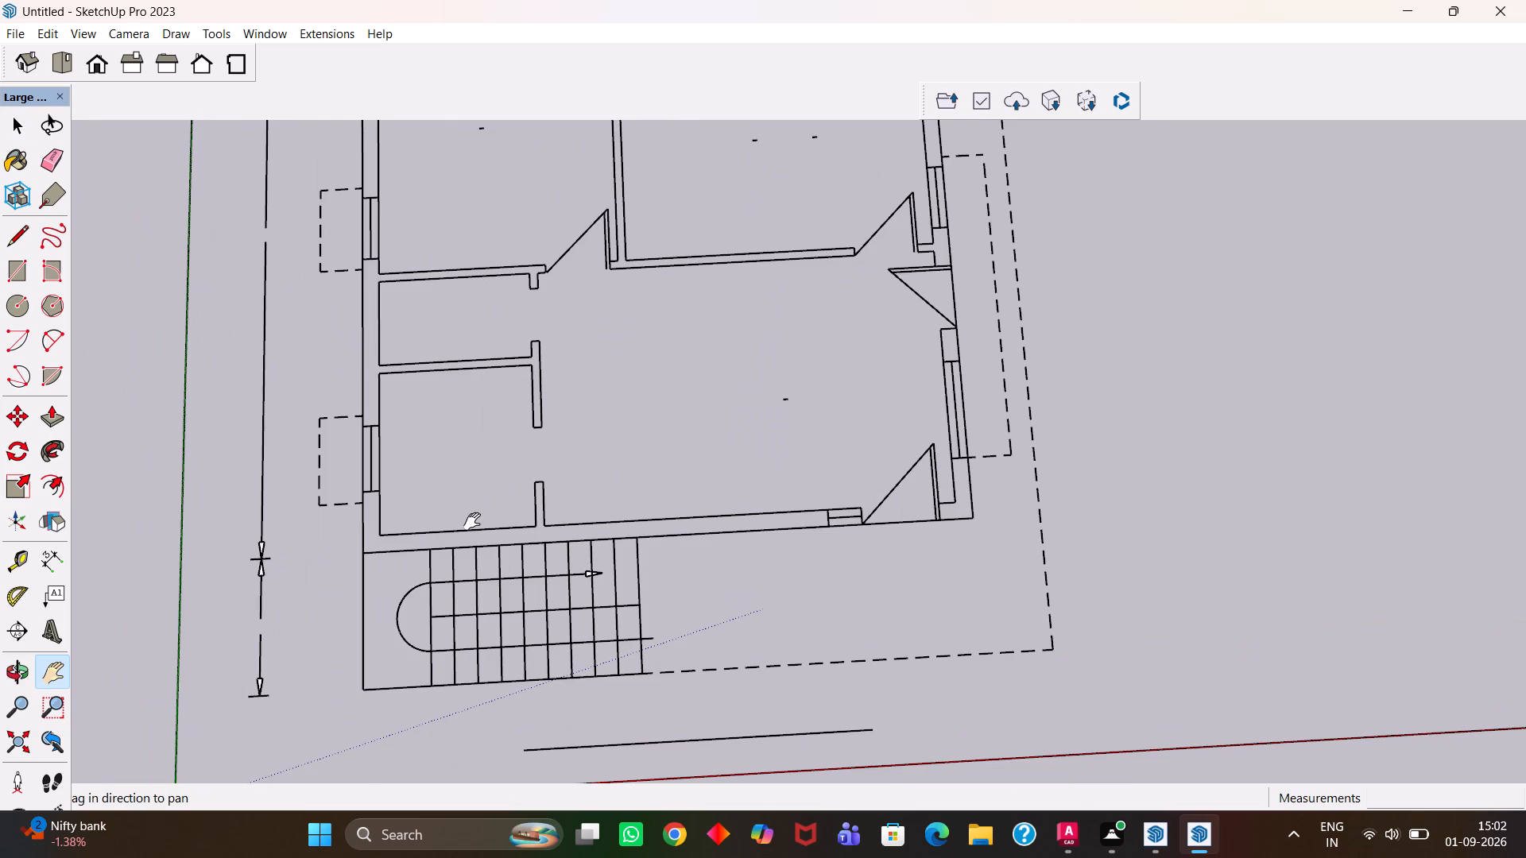
pyautogui.scroll(3, 472, 521)
pyautogui.press('r')
pyautogui.click(941, 504)
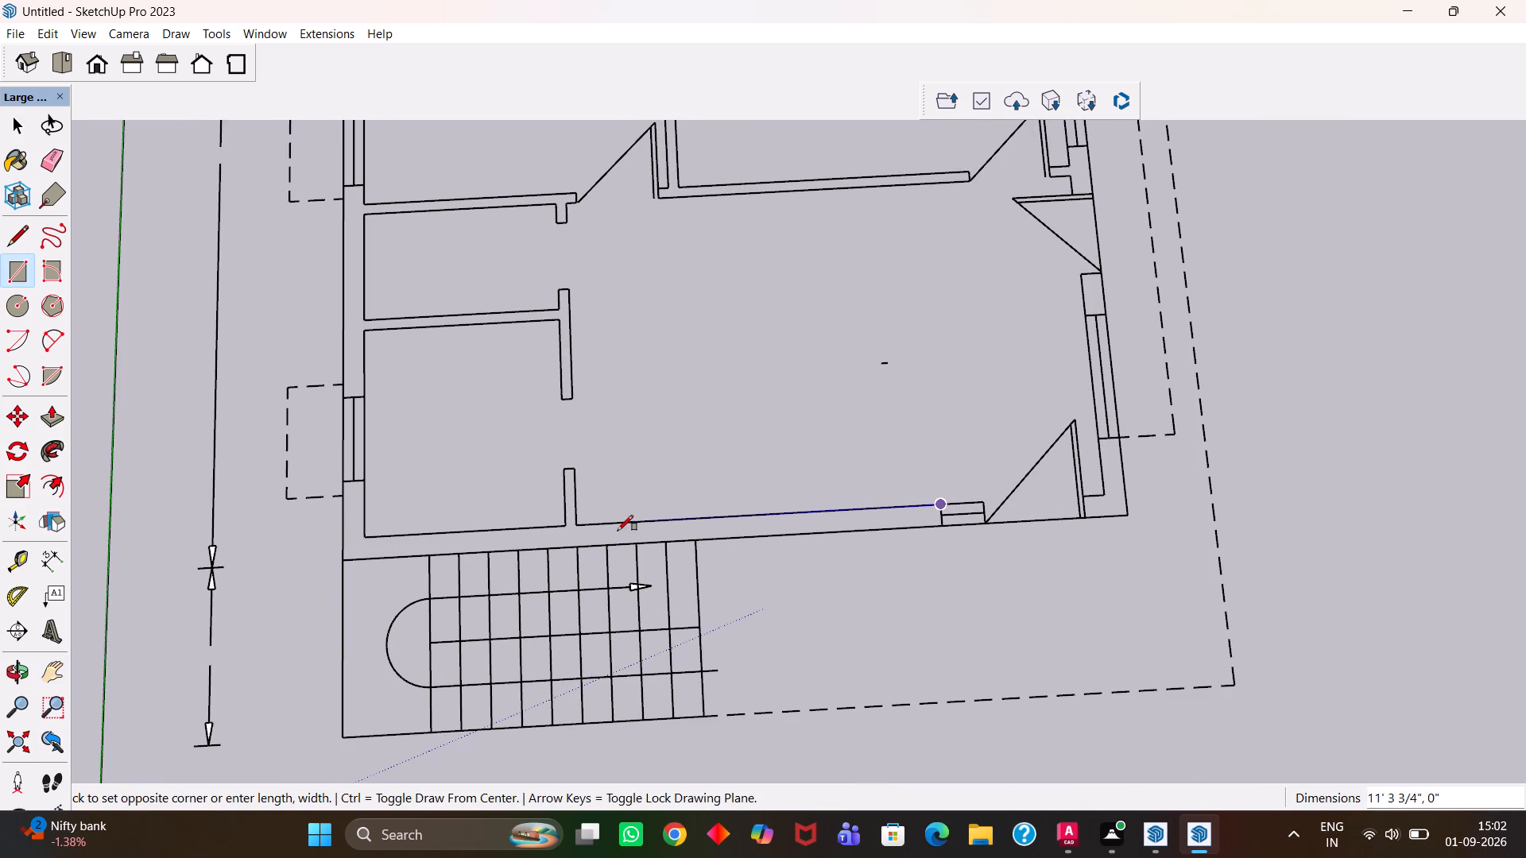
pyautogui.click(347, 558)
# Trace the short exterior wall from the staircase-side corner to the first window with a rectangle and erase the shared edge.
pyautogui.click(346, 542)
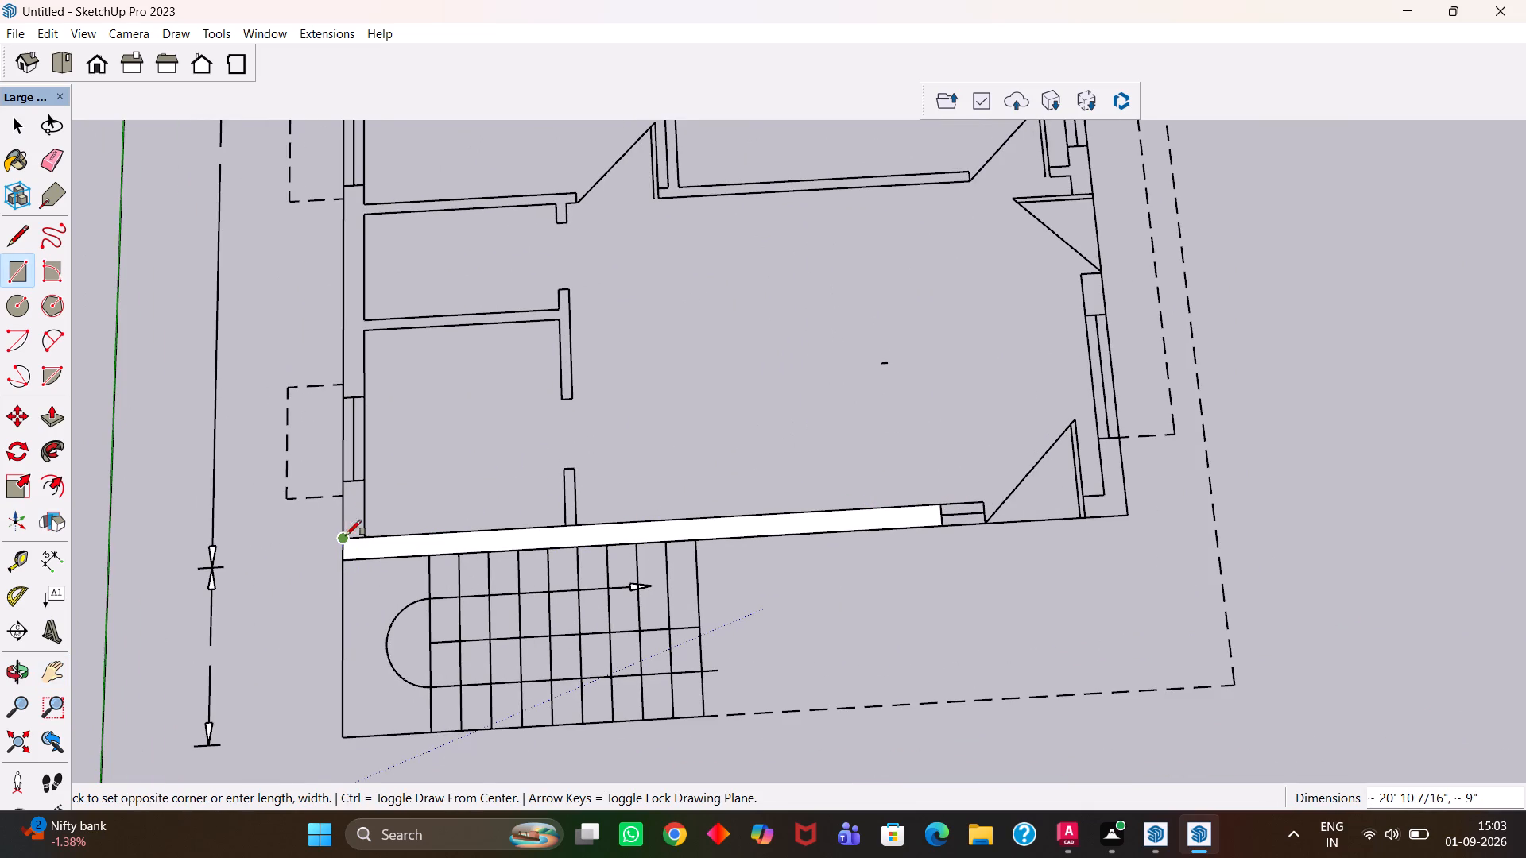
pyautogui.scroll(5, 359, 489)
pyautogui.click(361, 481)
pyautogui.scroll(3, 353, 543)
pyautogui.press('e')
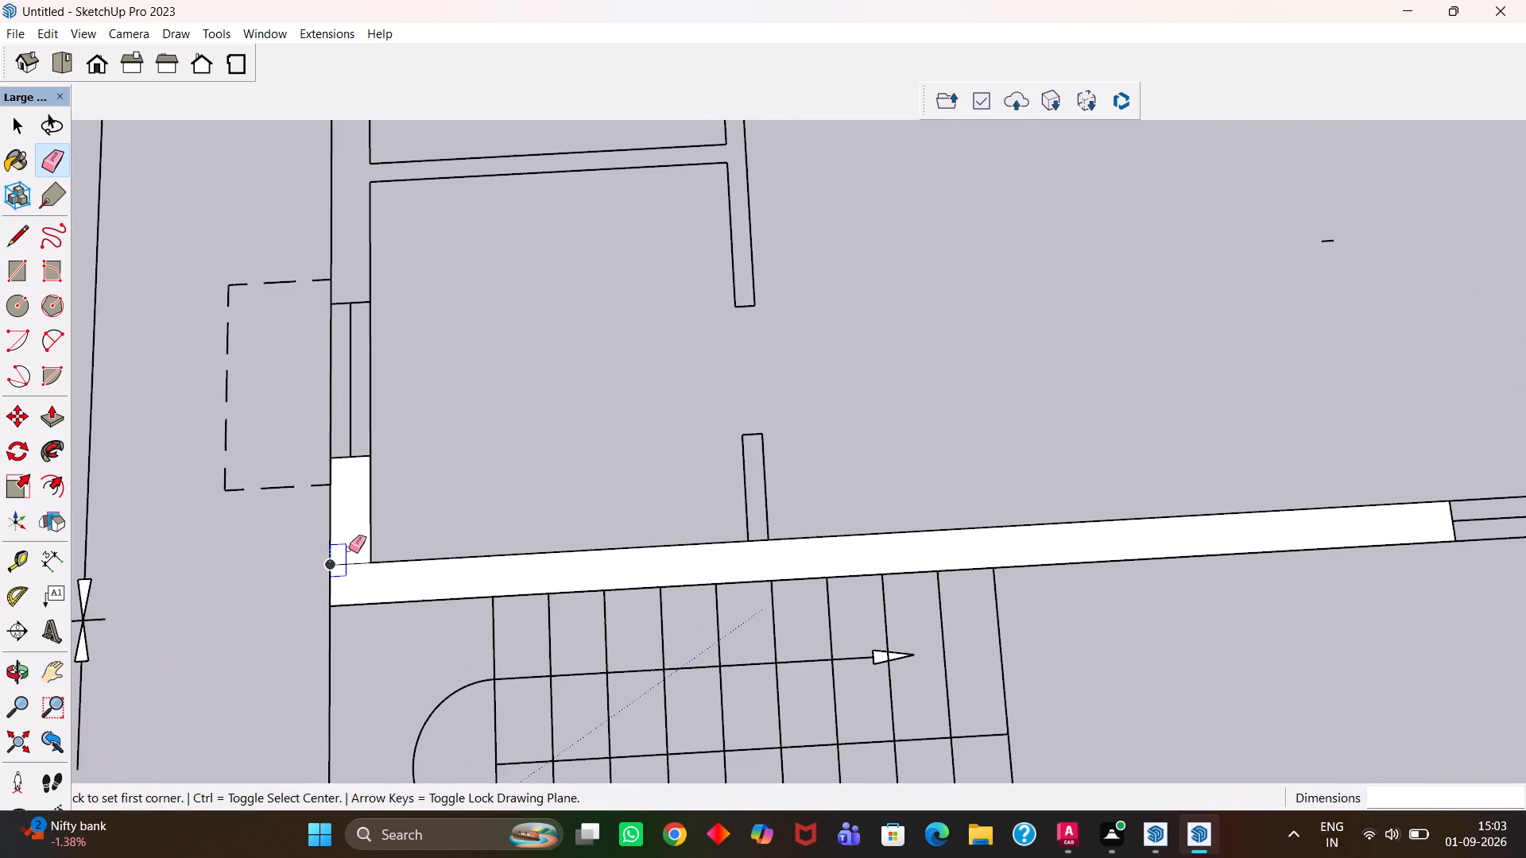
pyautogui.moveTo(355, 562); pyautogui.dragTo(353, 578)
# Trace the exterior wall between the two side windows with a rectangle.
pyautogui.scroll(-6, 370, 560)
pyautogui.press('h')
pyautogui.moveTo(392, 460); pyautogui.dragTo(445, 647)
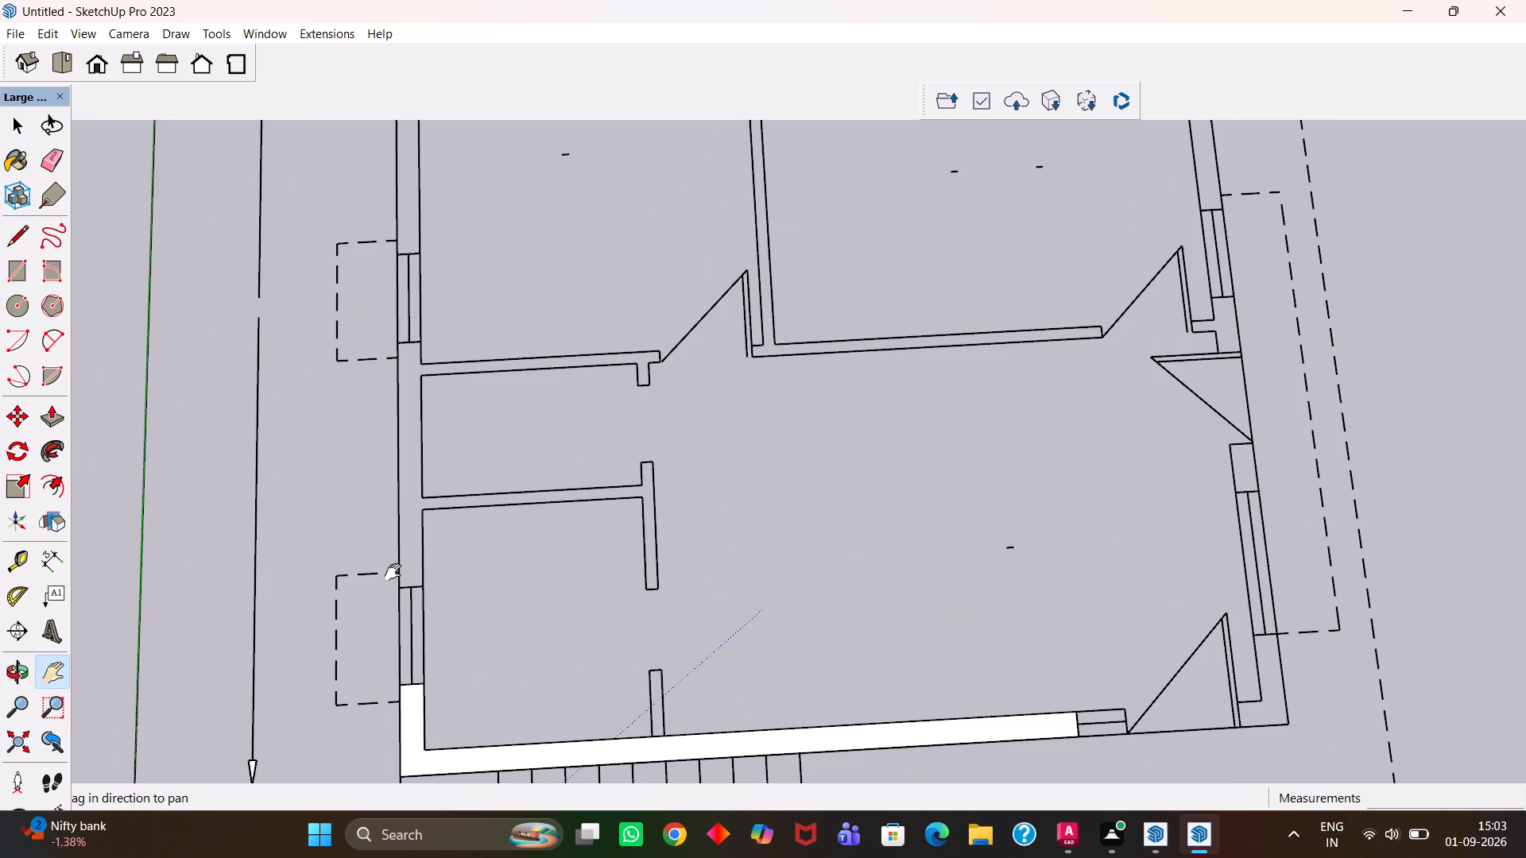
pyautogui.scroll(3, 393, 570)
pyautogui.press('r')
pyautogui.click(402, 590)
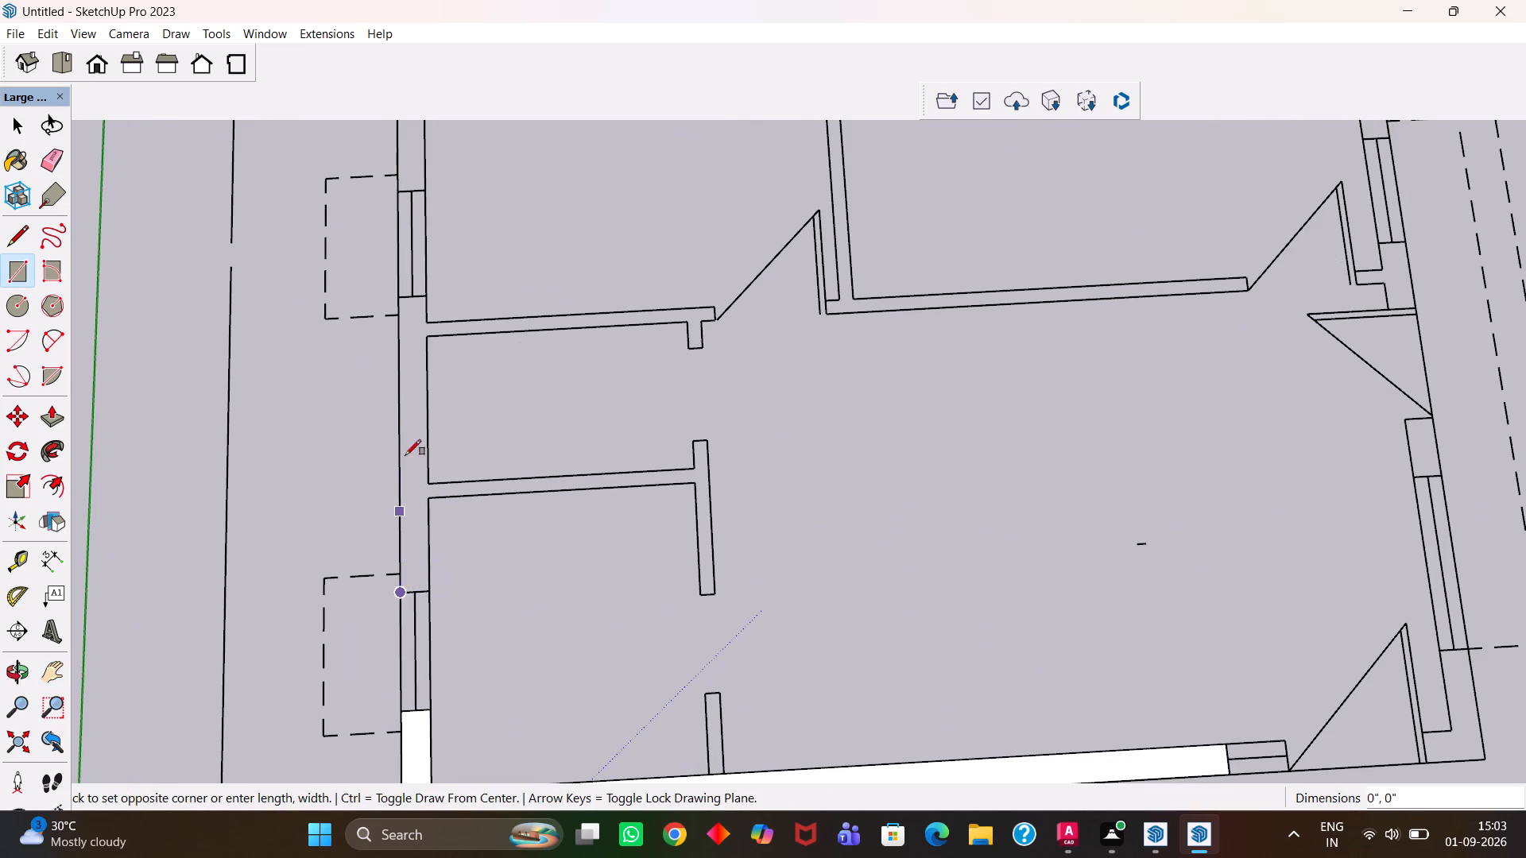
pyautogui.click(422, 297)
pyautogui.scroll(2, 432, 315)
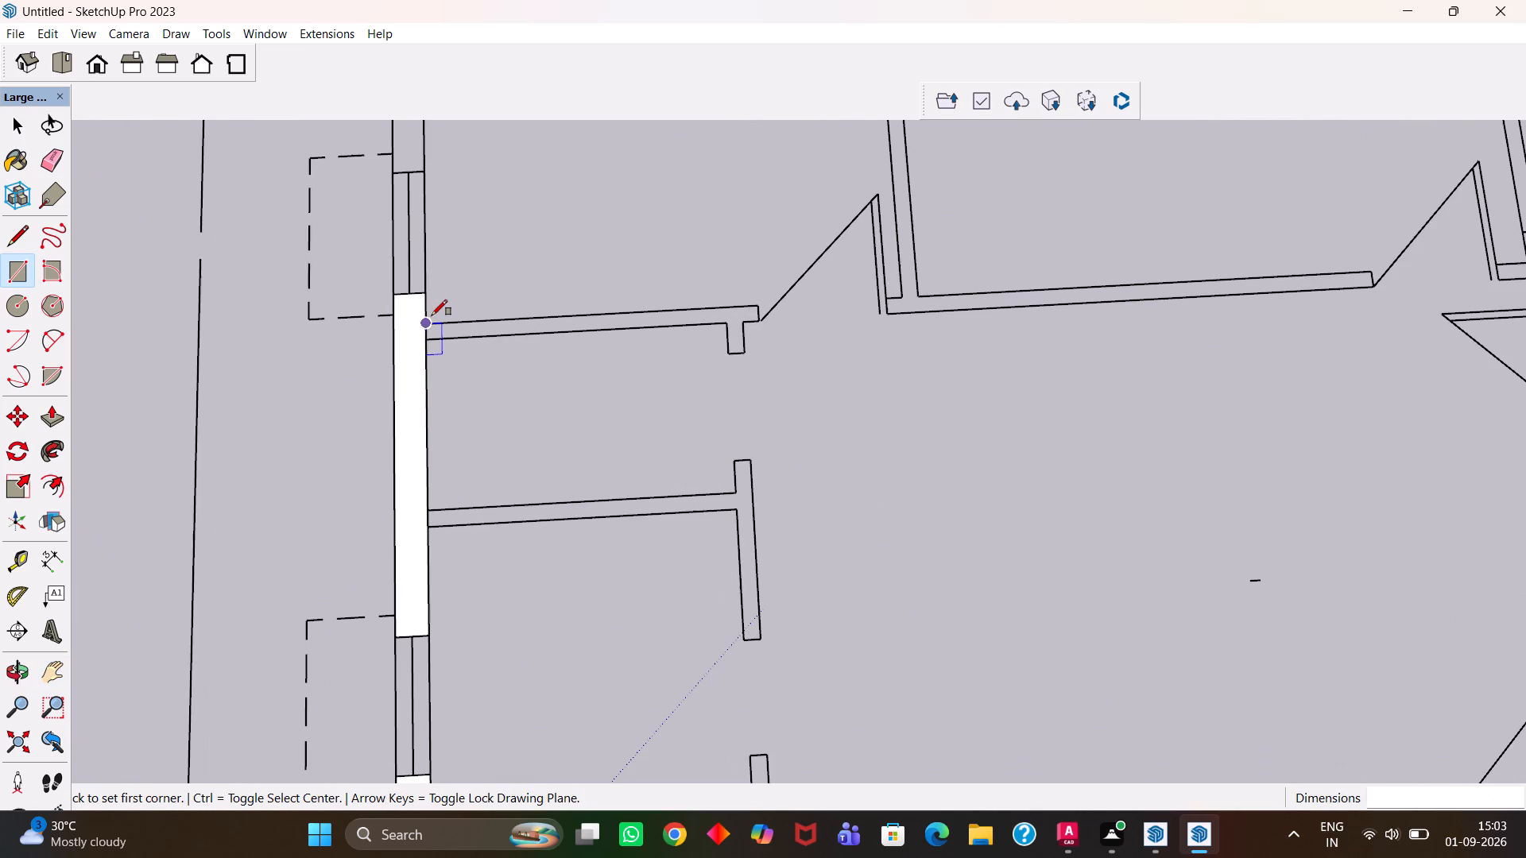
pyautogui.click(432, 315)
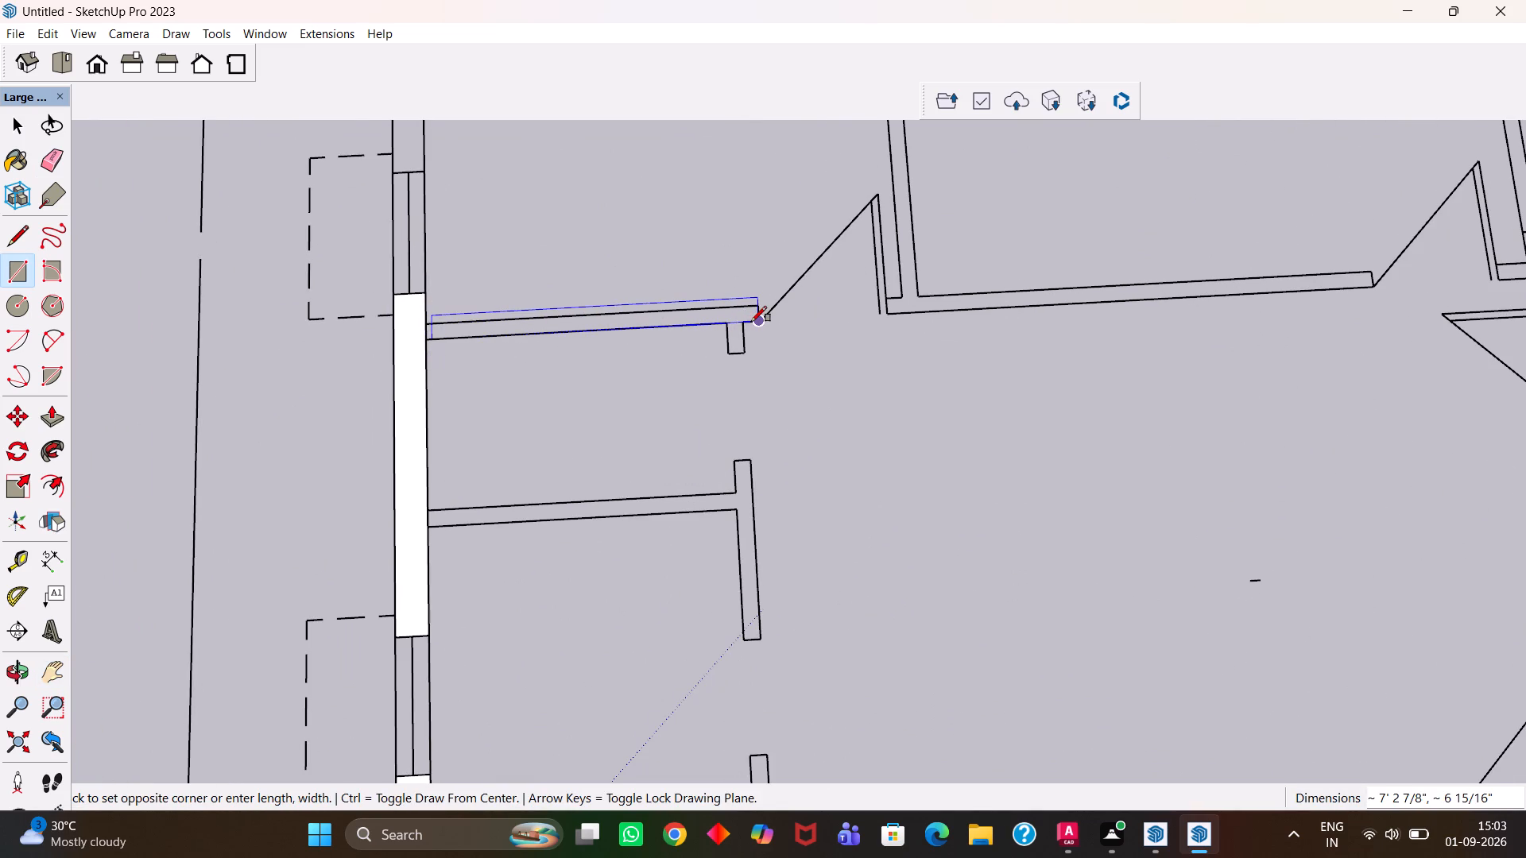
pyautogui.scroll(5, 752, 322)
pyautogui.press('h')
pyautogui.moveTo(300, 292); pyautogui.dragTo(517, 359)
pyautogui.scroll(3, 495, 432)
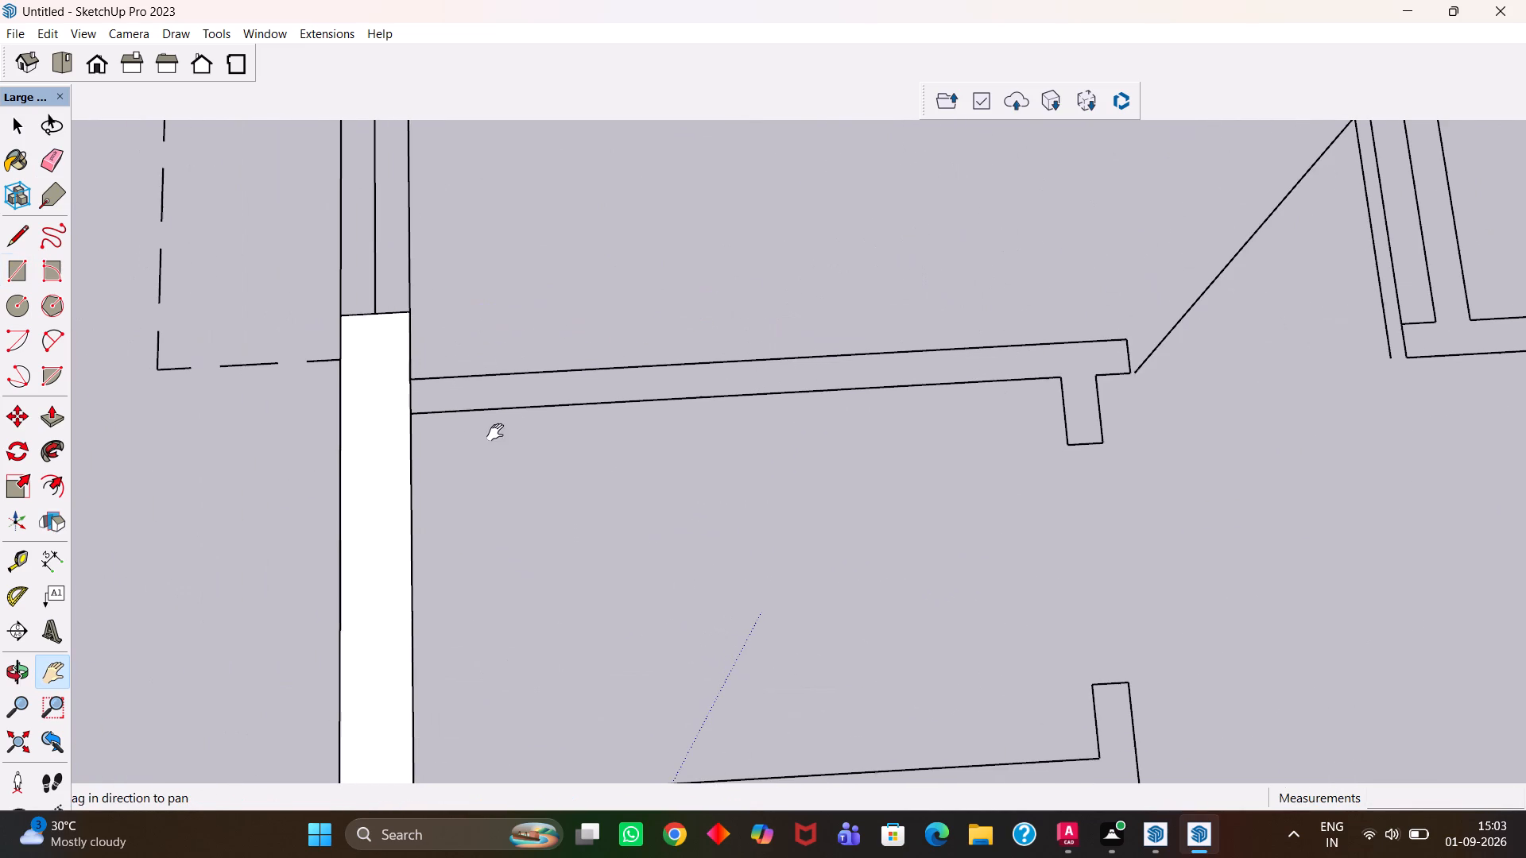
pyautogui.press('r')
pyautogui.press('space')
# Trace the upper partition, about 7' 9" by 4 1/2", and its stub, about 4 1/2" by 8 7/8", and erase the joining edges.
pyautogui.press('r')
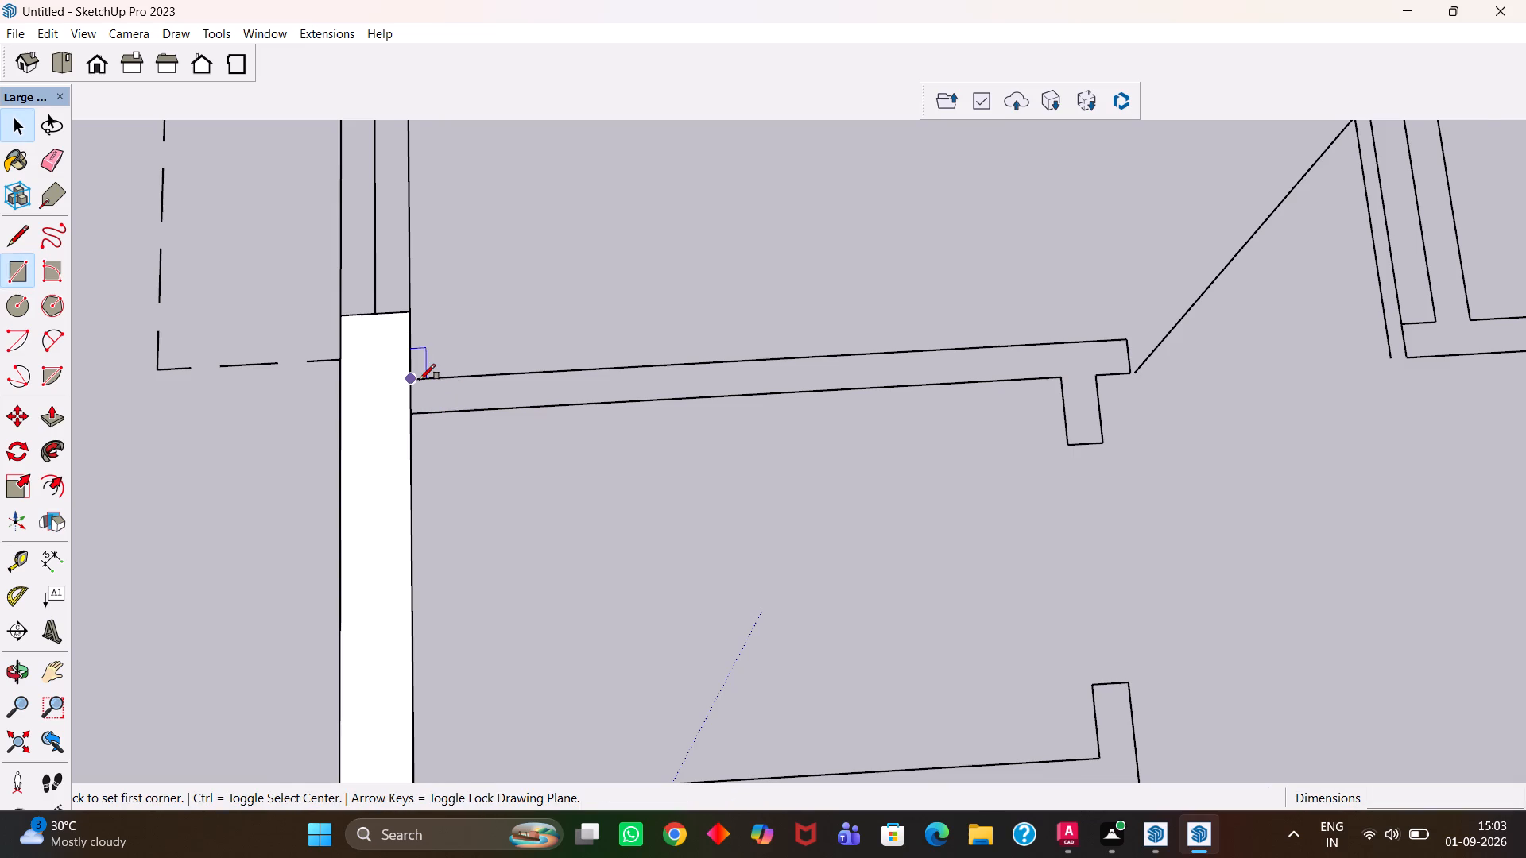
pyautogui.scroll(2, 420, 380)
pyautogui.click(415, 379)
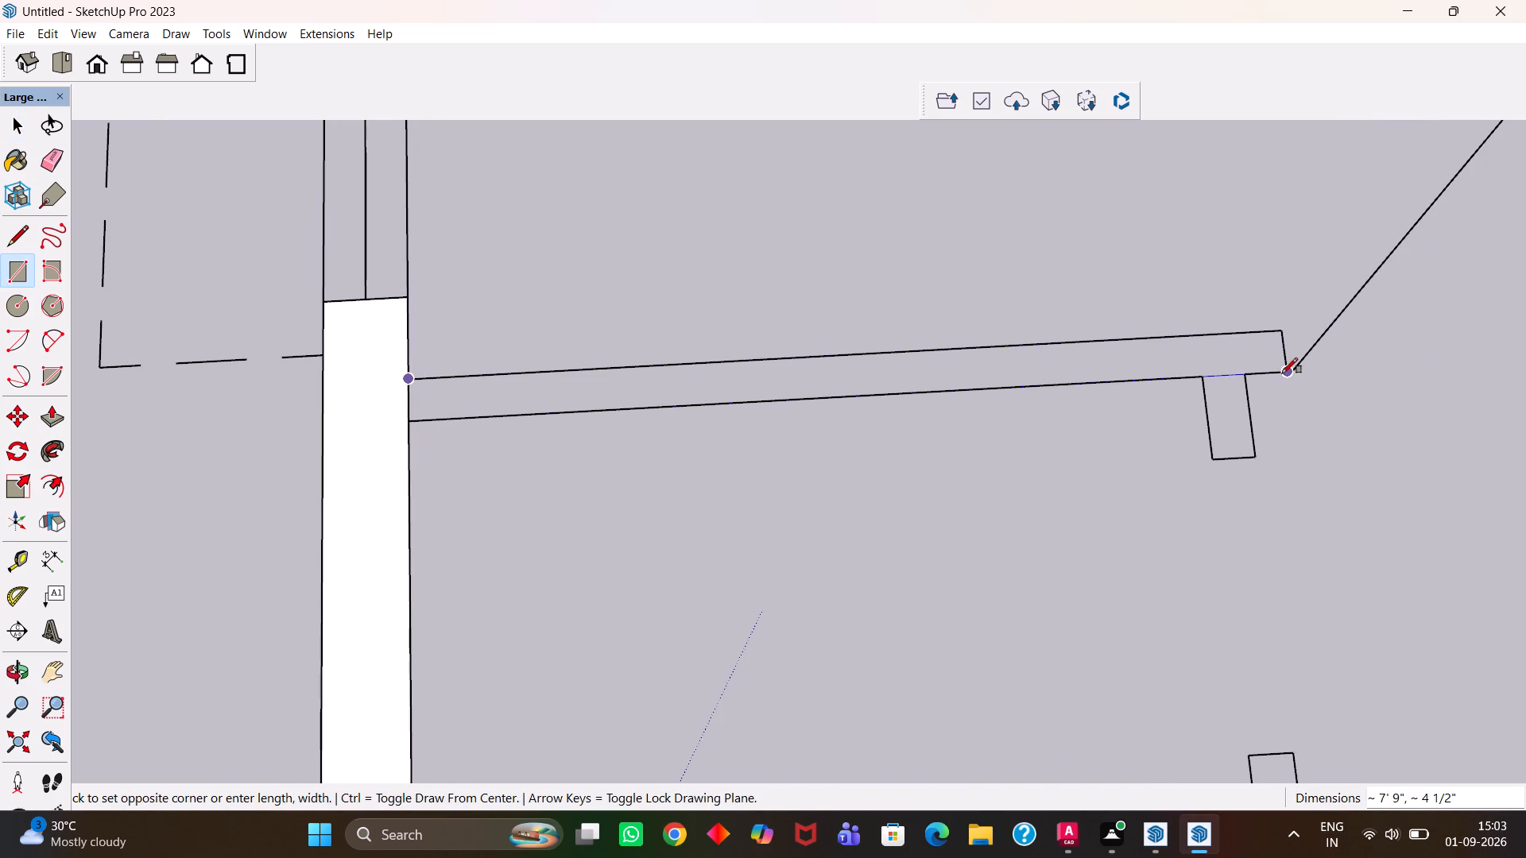
pyautogui.click(1282, 373)
pyautogui.click(1221, 457)
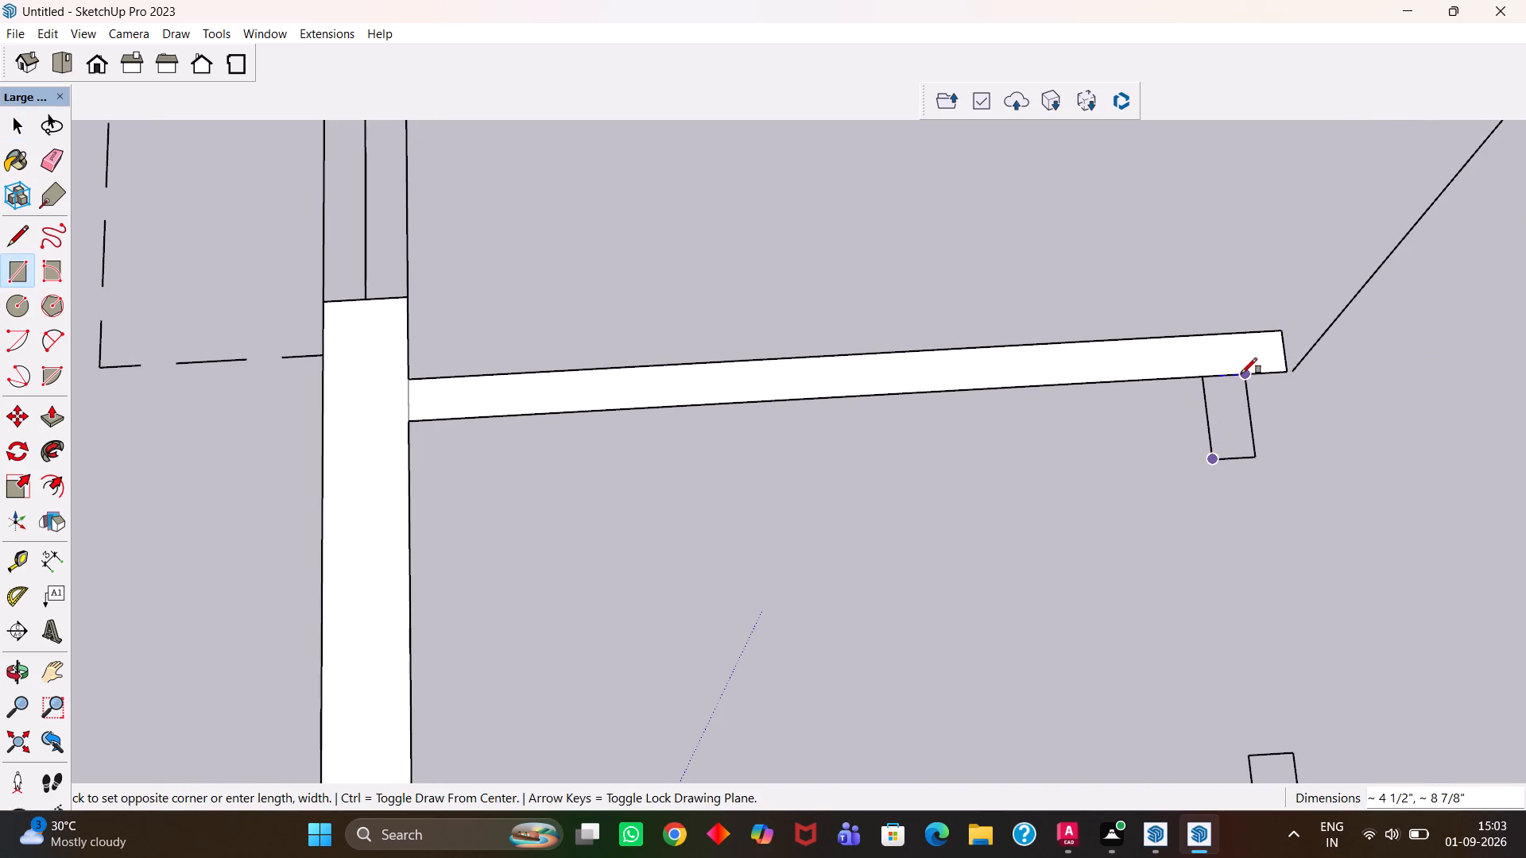
pyautogui.click(1241, 373)
pyautogui.scroll(2, 1242, 373)
pyautogui.press('e')
pyautogui.moveTo(1228, 365); pyautogui.dragTo(1222, 392)
pyautogui.scroll(-2, 1166, 386)
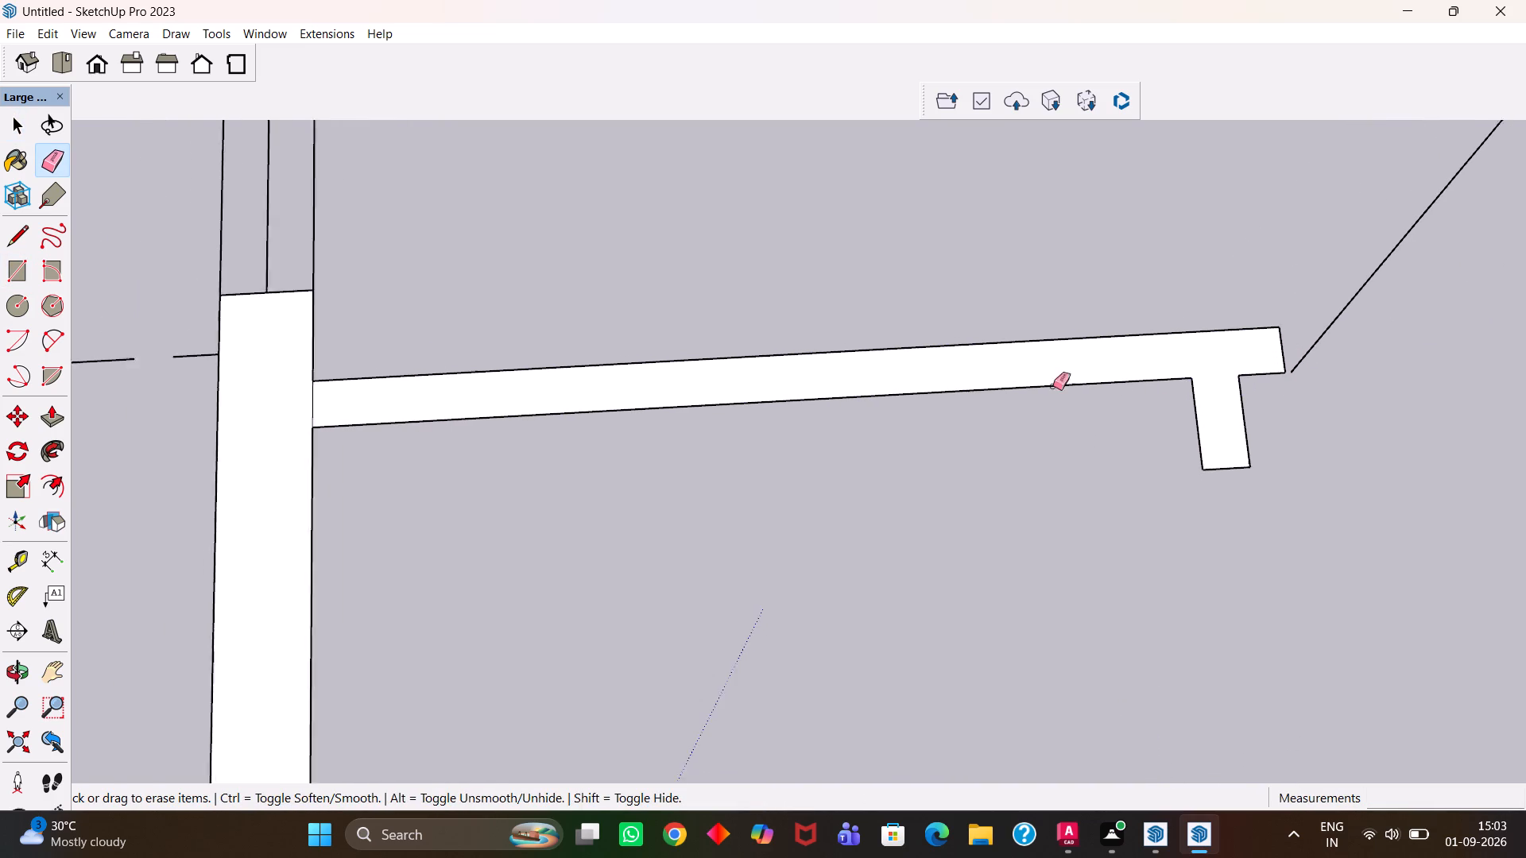
pyautogui.scroll(-2, 1053, 386)
pyautogui.moveTo(503, 396); pyautogui.dragTo(474, 399)
pyautogui.scroll(-7, 670, 386)
# Trace the partition between the two small rooms with a rectangle about 7' by 4 1/2".
pyautogui.press('h')
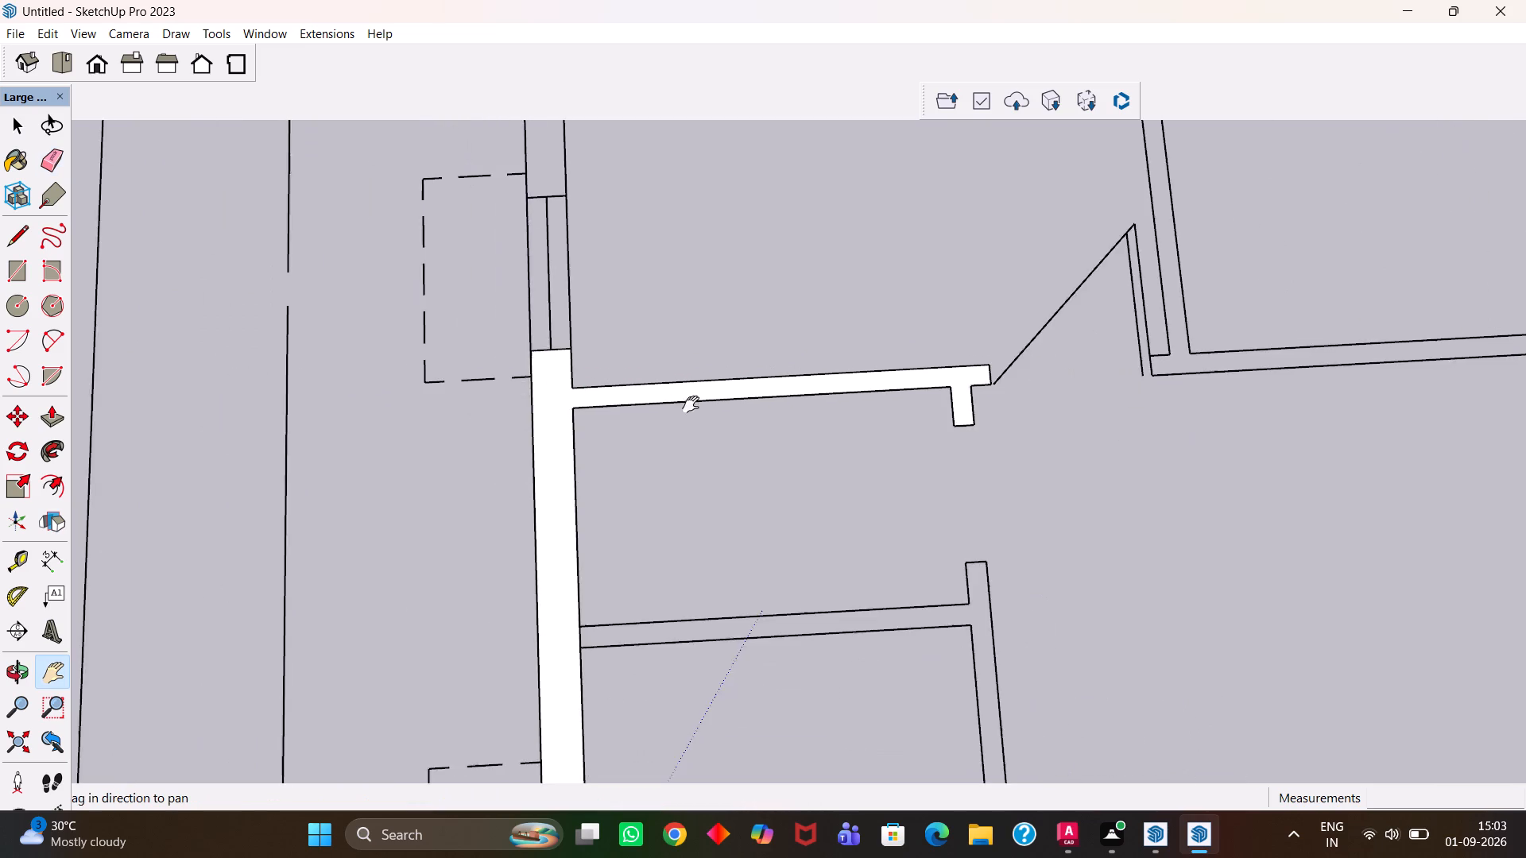
pyautogui.moveTo(988, 470); pyautogui.dragTo(564, 323)
pyautogui.scroll(2, 418, 489)
pyautogui.moveTo(317, 479); pyautogui.dragTo(622, 425)
pyautogui.scroll(2, 571, 431)
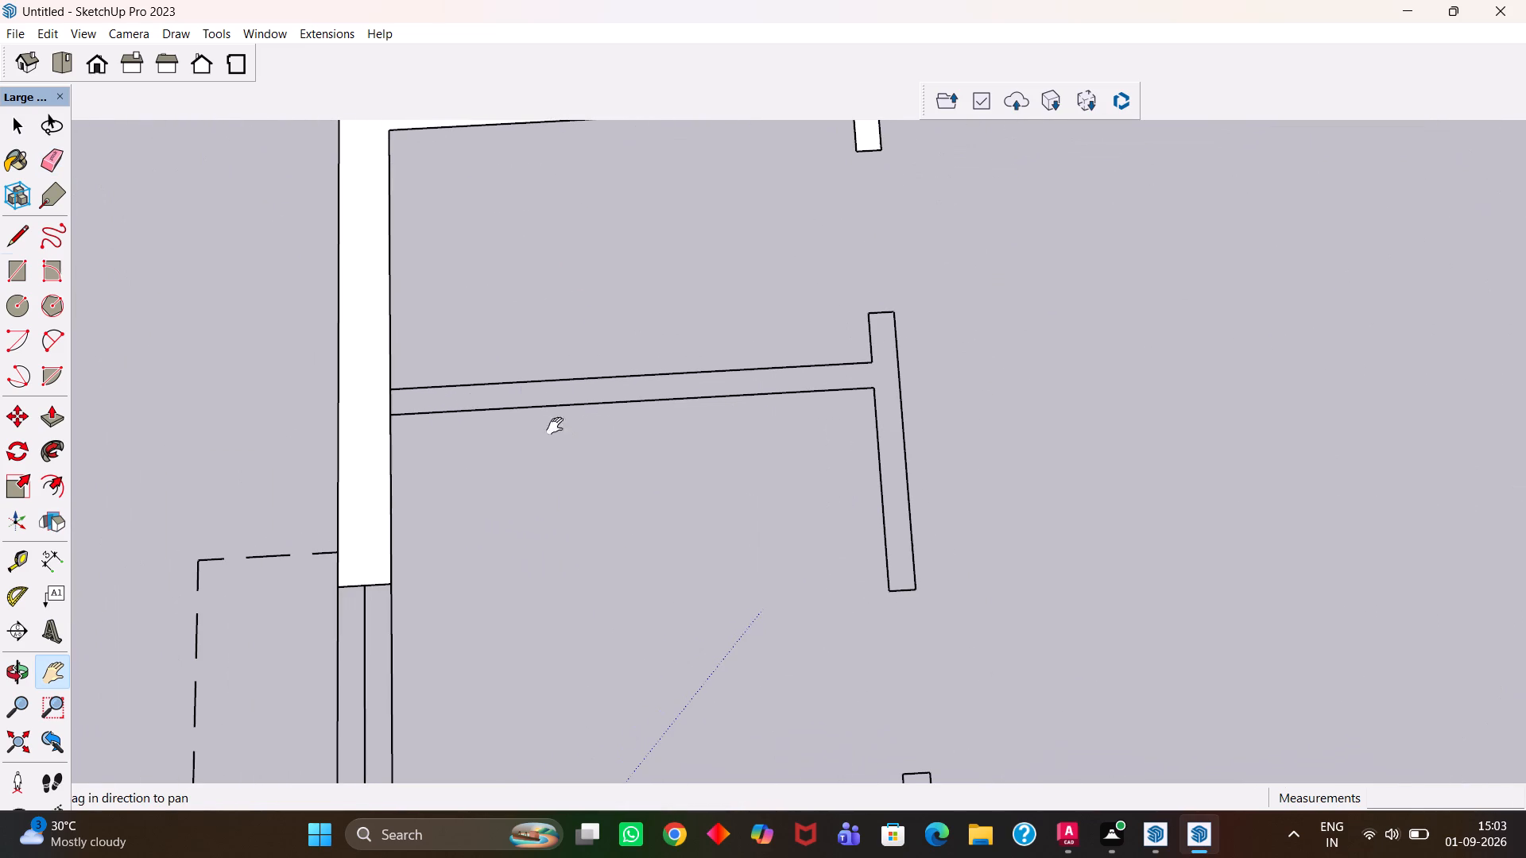
pyautogui.press('r')
pyautogui.moveTo(387, 388); pyautogui.dragTo(397, 385)
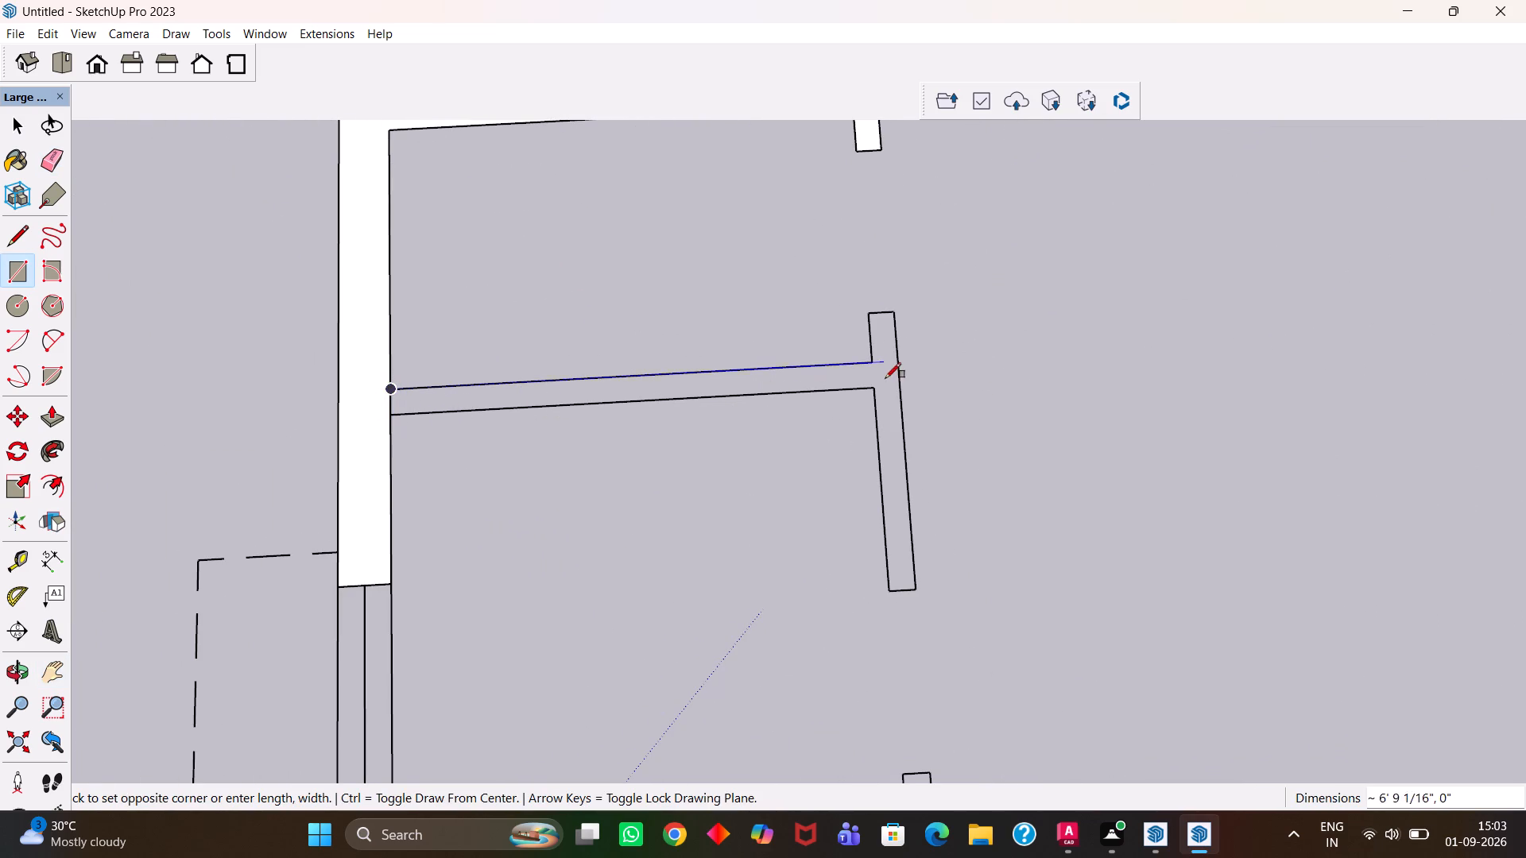
pyautogui.click(873, 392)
# Trace the crosswall at that partition's end, about 4 1/2" by 4' 9/16", and erase the partition's joining edges at both ends.
pyautogui.click(870, 319)
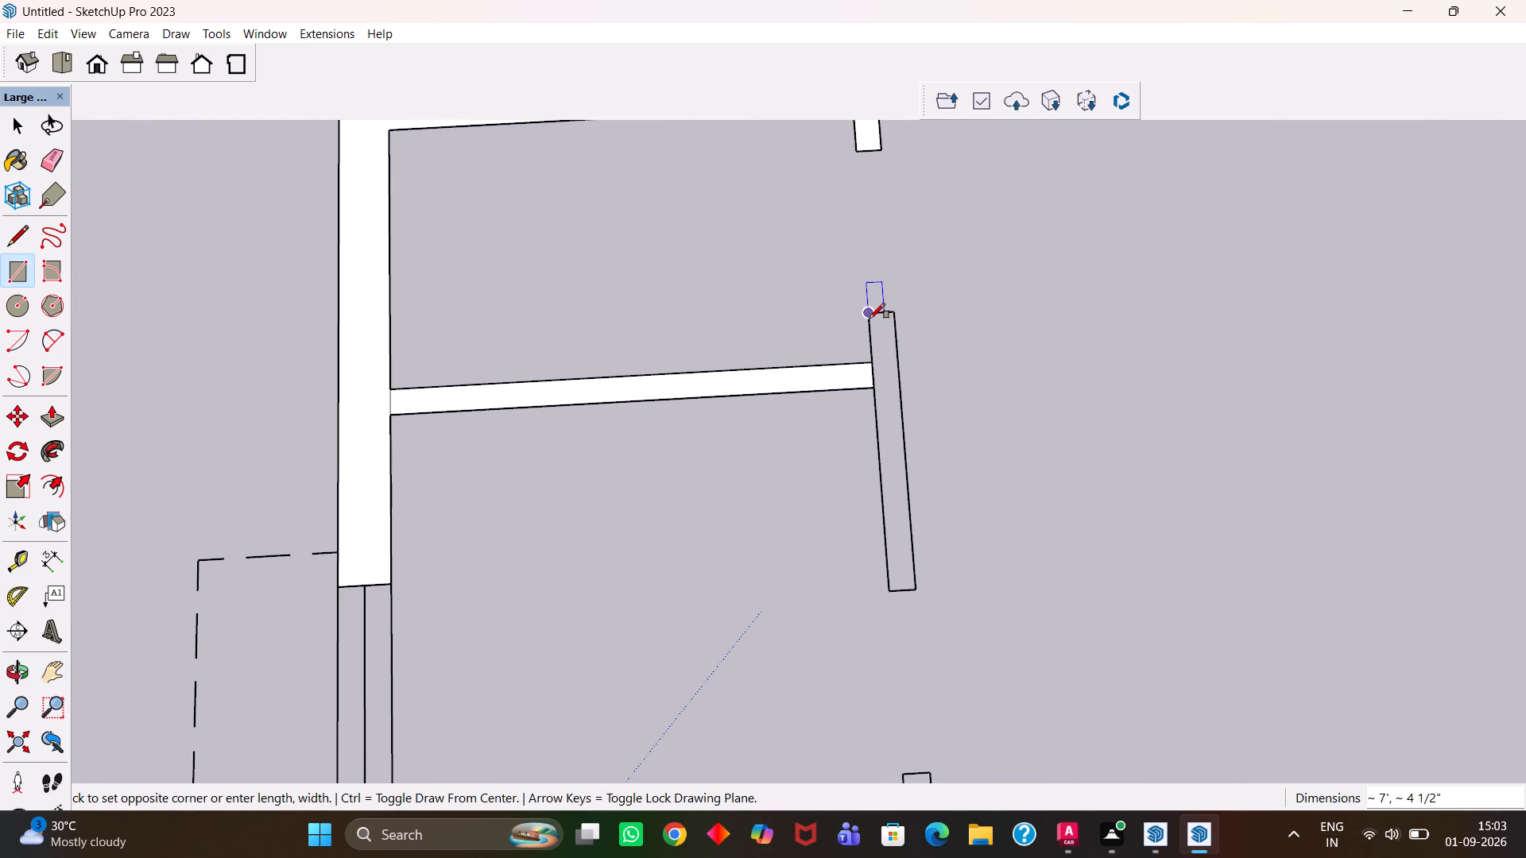
pyautogui.moveTo(912, 589); pyautogui.dragTo(910, 582)
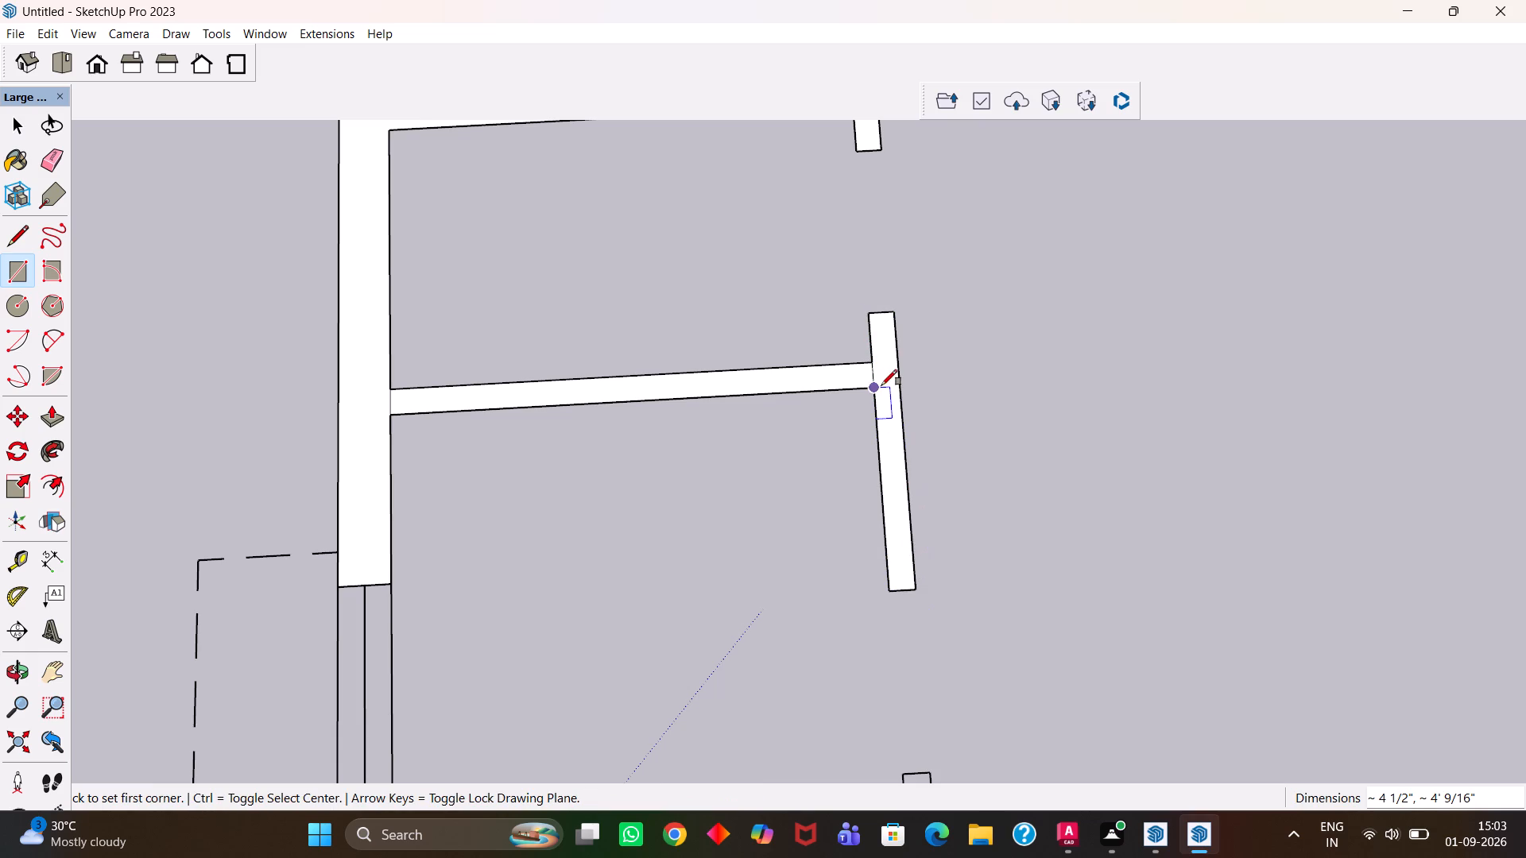
pyautogui.scroll(4, 881, 385)
pyautogui.press('e')
pyautogui.moveTo(876, 374); pyautogui.dragTo(853, 371)
pyautogui.scroll(-2, 382, 402)
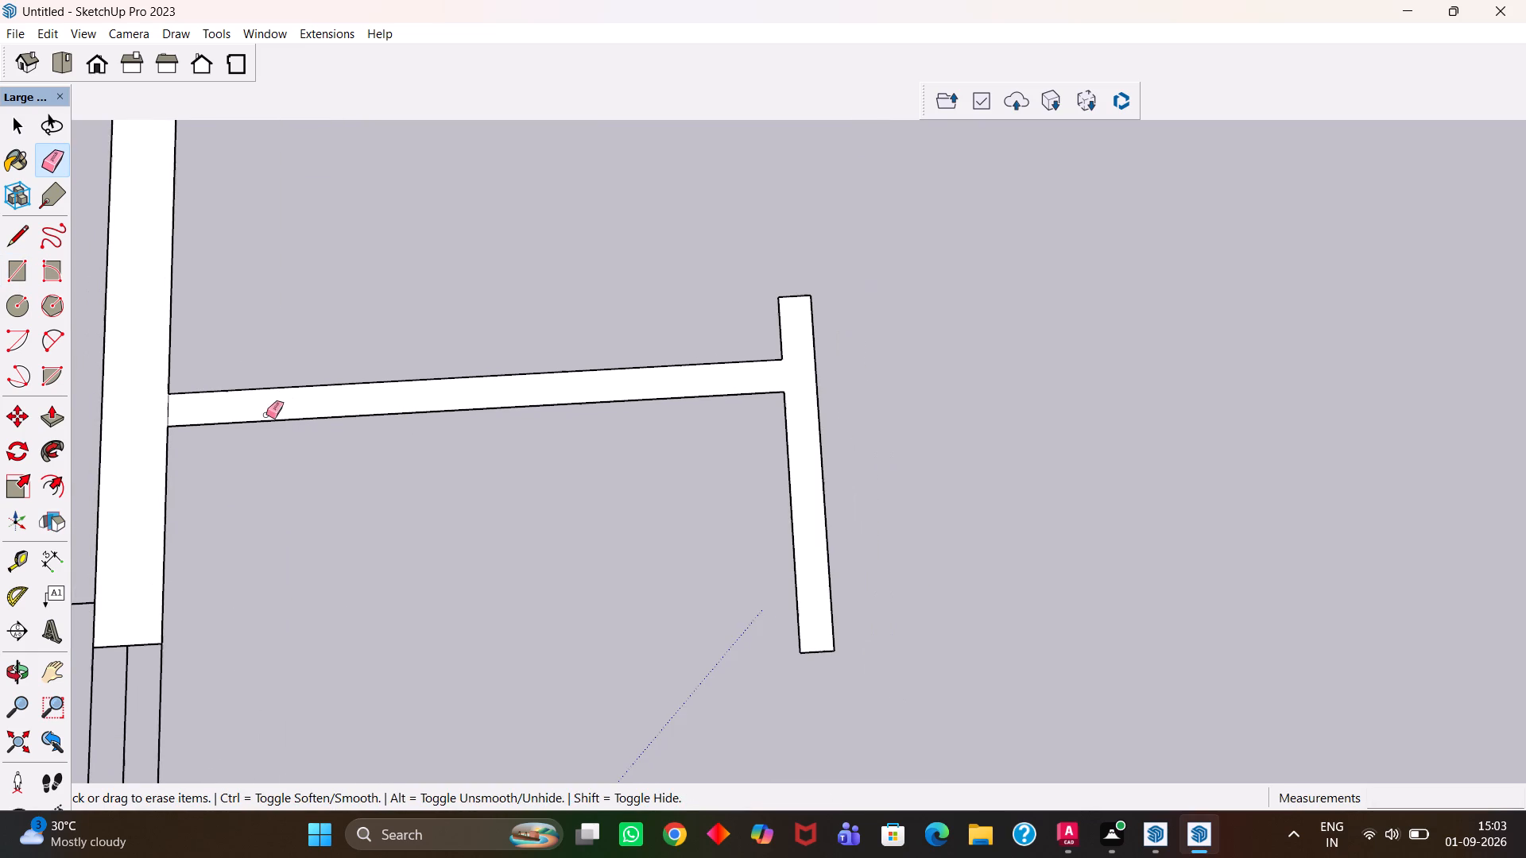
pyautogui.moveTo(177, 409); pyautogui.dragTo(158, 410)
pyautogui.scroll(-7, 384, 382)
# Trace the short stub wall off the staircase-side wall, about 2' by 4 1/2", and erase the edge between them.
pyautogui.press('h')
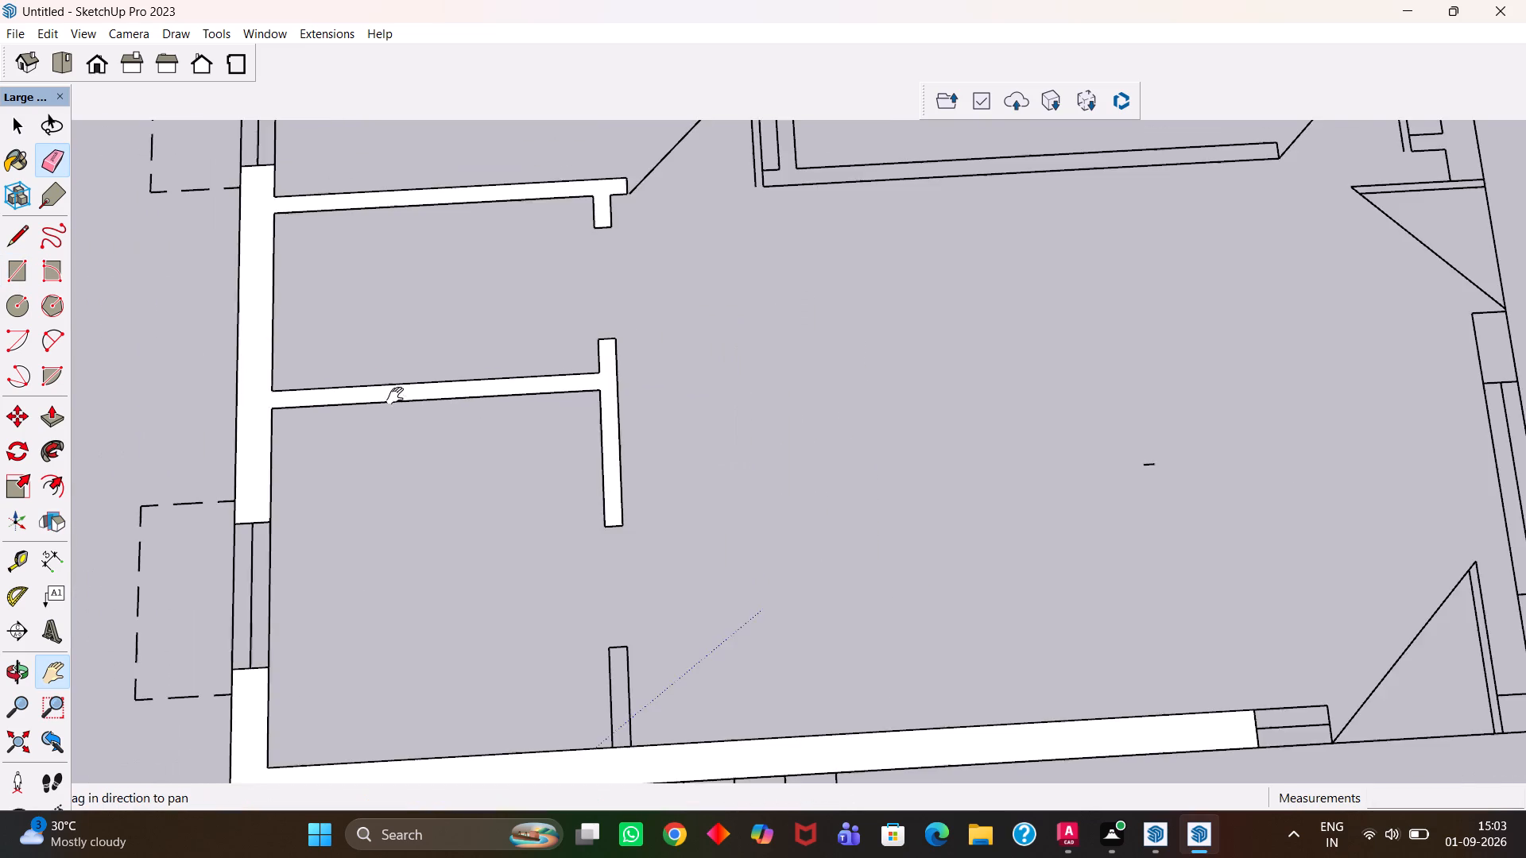
pyautogui.moveTo(383, 474); pyautogui.dragTo(560, 325)
pyautogui.scroll(-4, 583, 363)
pyautogui.scroll(8, 733, 516)
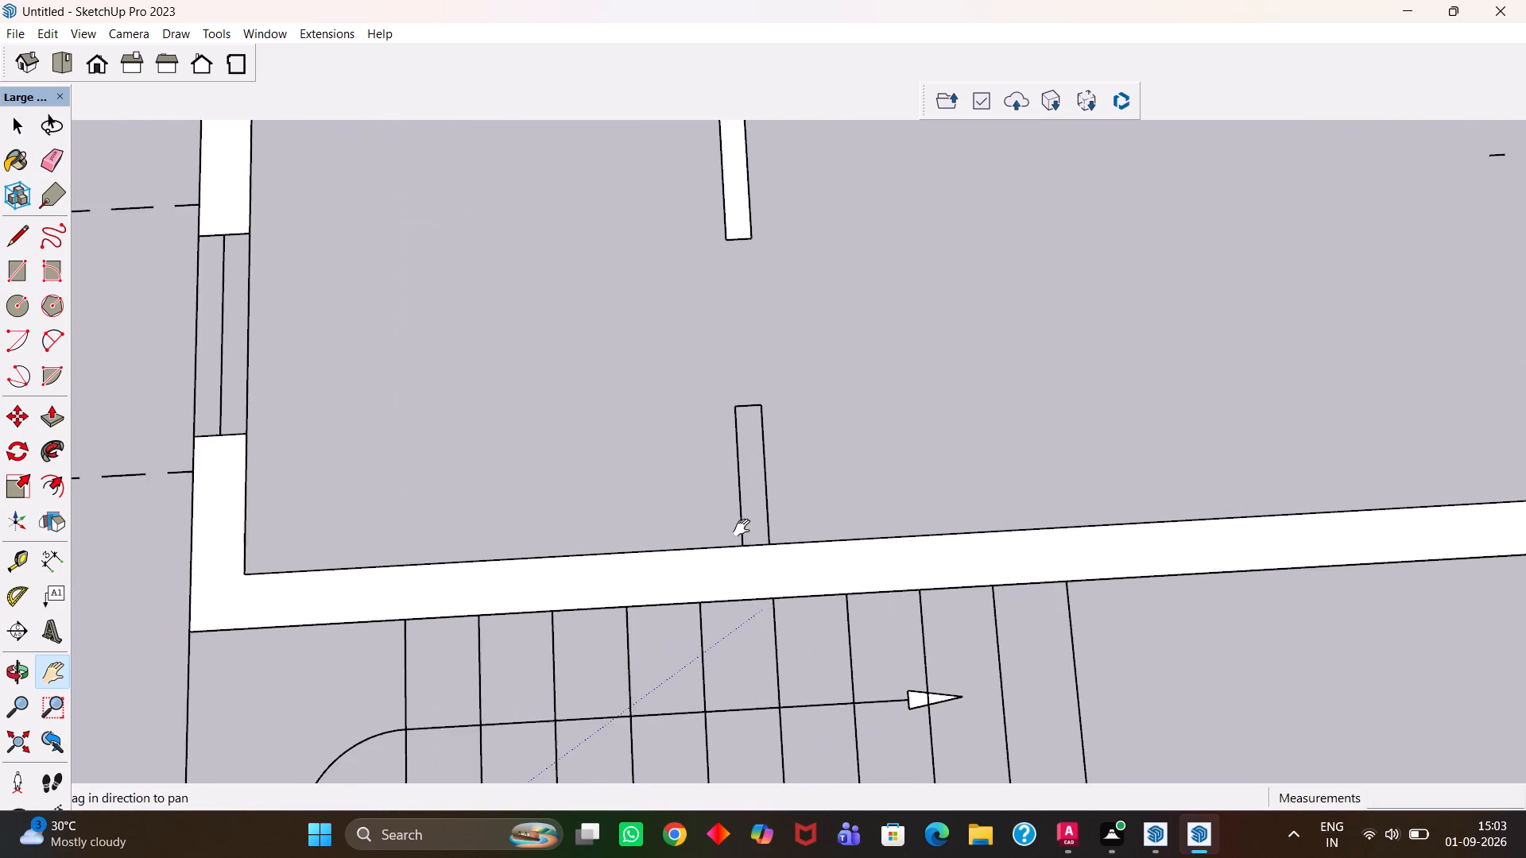
pyautogui.press('r')
pyautogui.moveTo(748, 547); pyautogui.dragTo(747, 536)
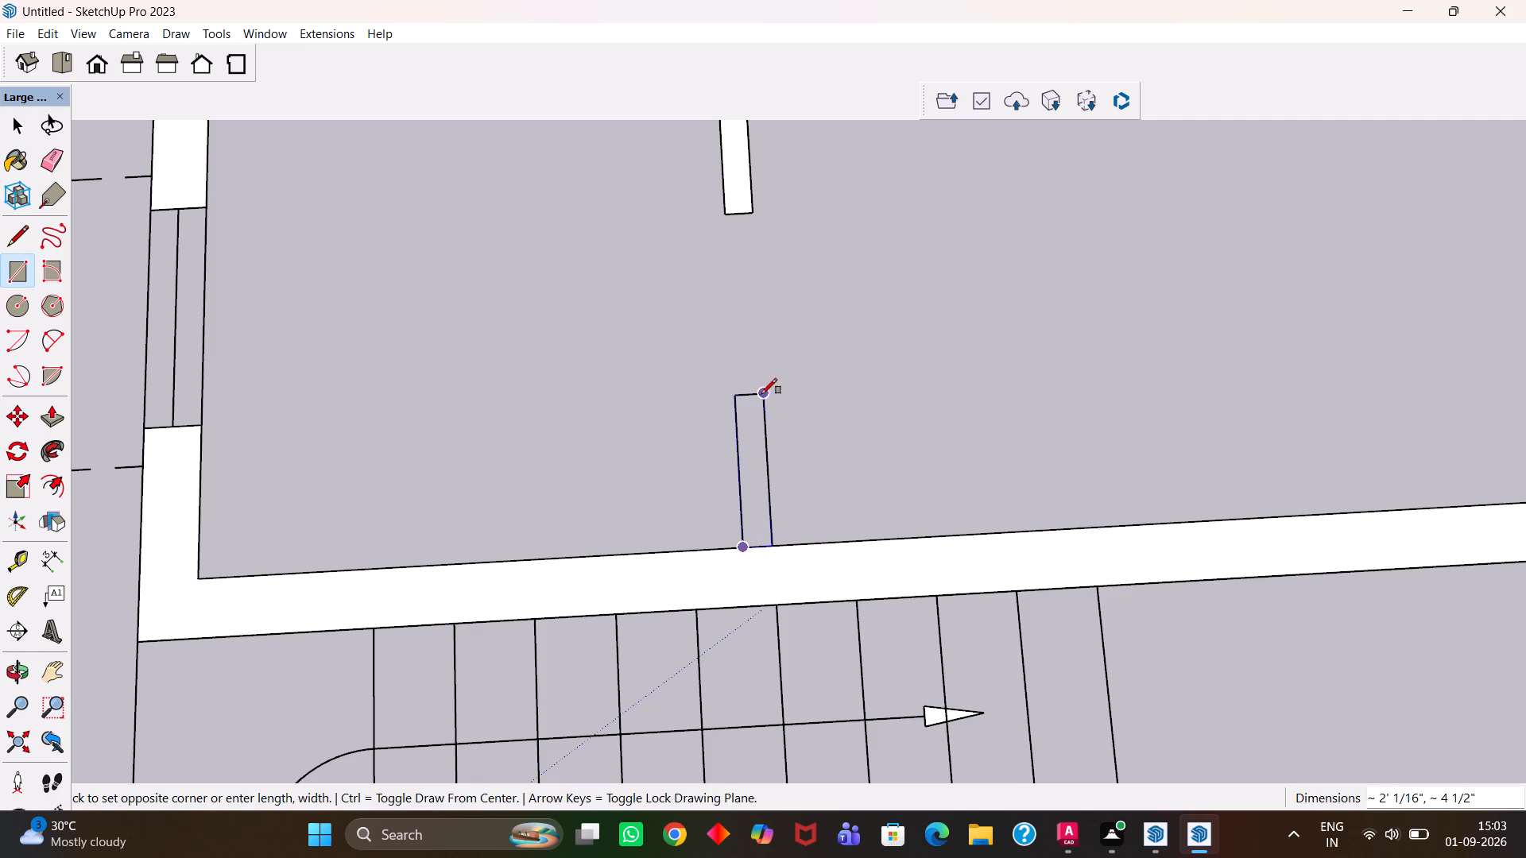
pyautogui.click(762, 394)
pyautogui.scroll(3, 749, 543)
pyautogui.press('e')
pyautogui.moveTo(758, 540); pyautogui.dragTo(757, 563)
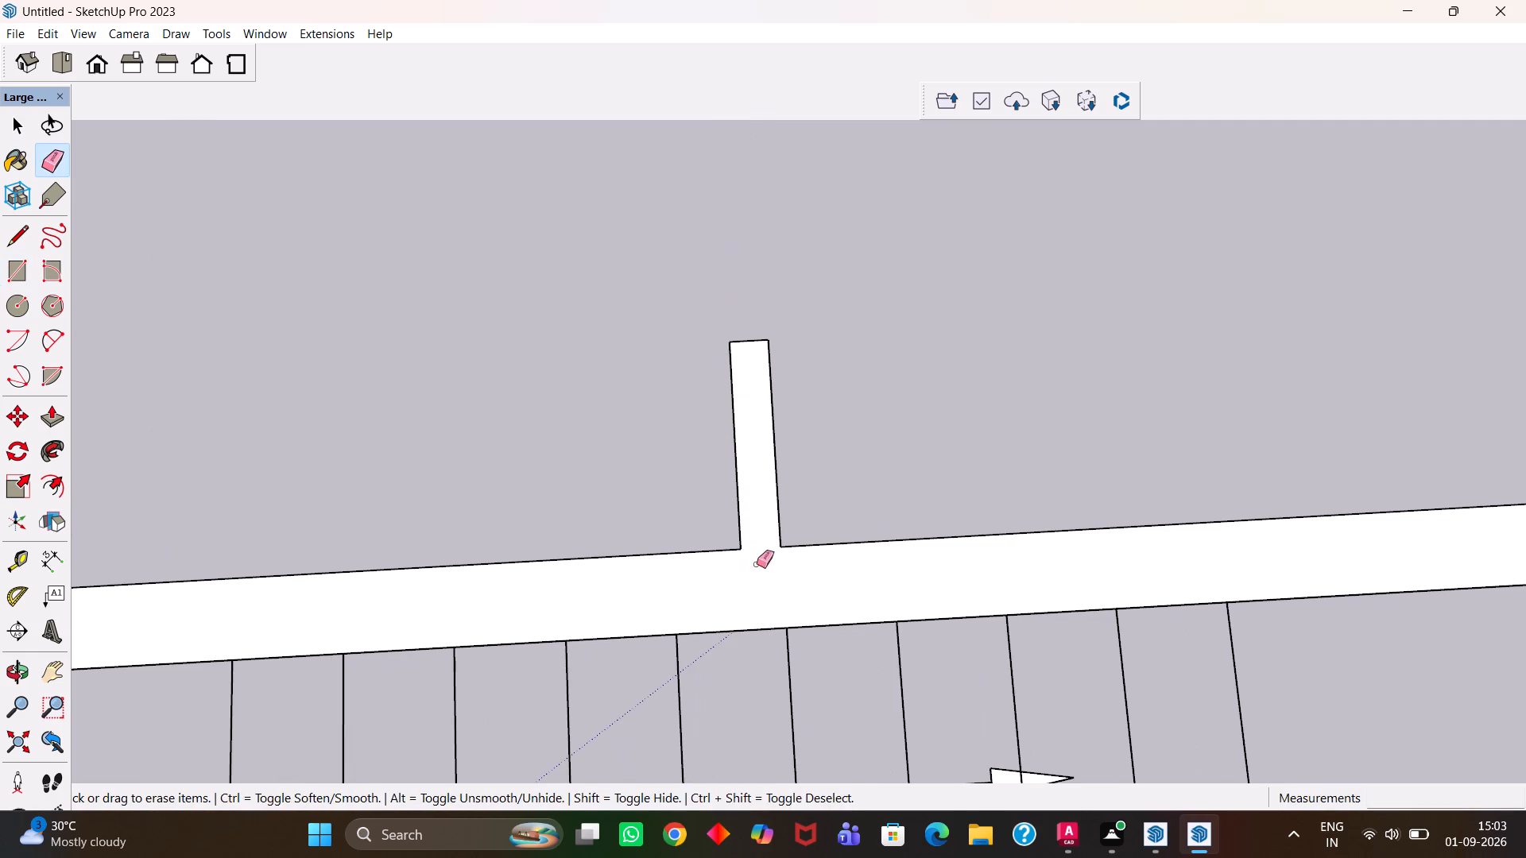
# Trace the L-shaped corner wall beside the door with two rectangles, the window-side leg about 2' by 8 7/8", and erase the shared edge.
pyautogui.scroll(-12, 700, 578)
pyautogui.press('h')
pyautogui.moveTo(921, 519); pyautogui.dragTo(393, 543)
pyautogui.scroll(4, 729, 595)
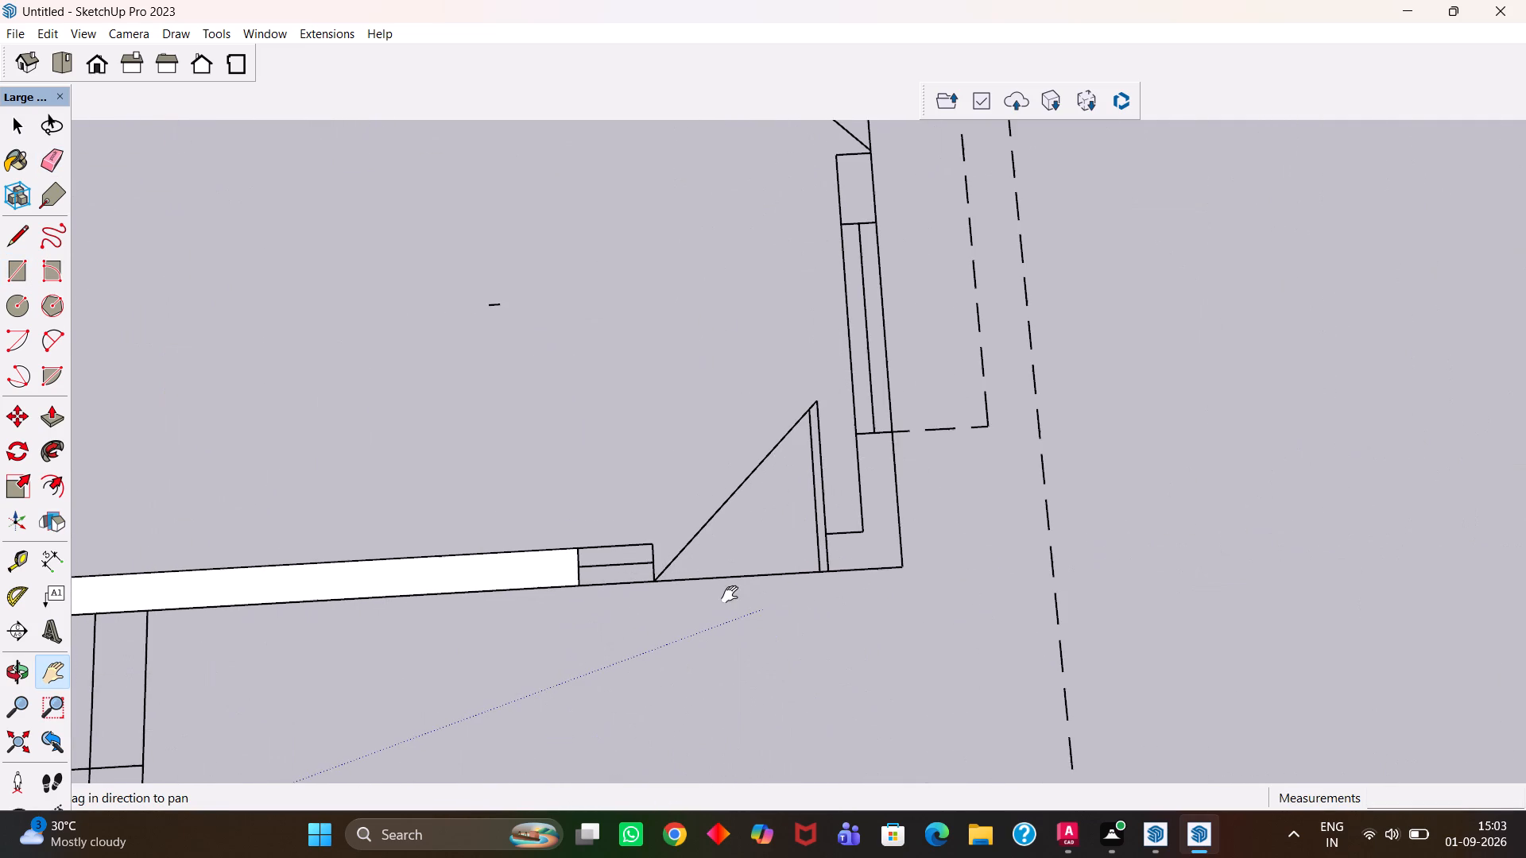
pyautogui.moveTo(854, 555); pyautogui.dragTo(734, 565)
pyautogui.scroll(6, 734, 565)
pyautogui.press('r')
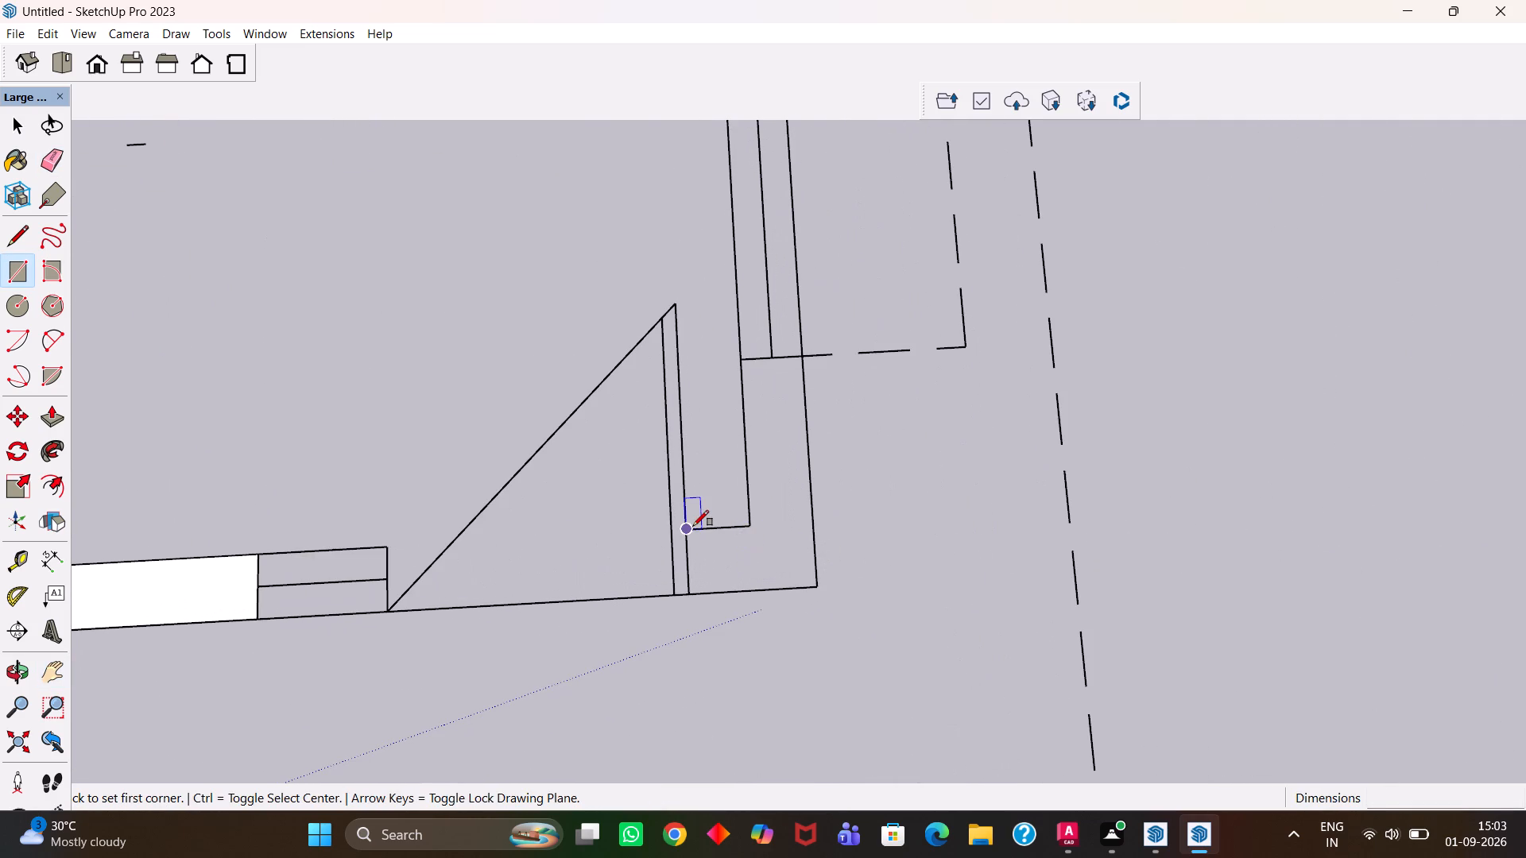
pyautogui.click(693, 526)
pyautogui.click(815, 579)
pyautogui.moveTo(753, 528); pyautogui.dragTo(753, 519)
pyautogui.click(802, 352)
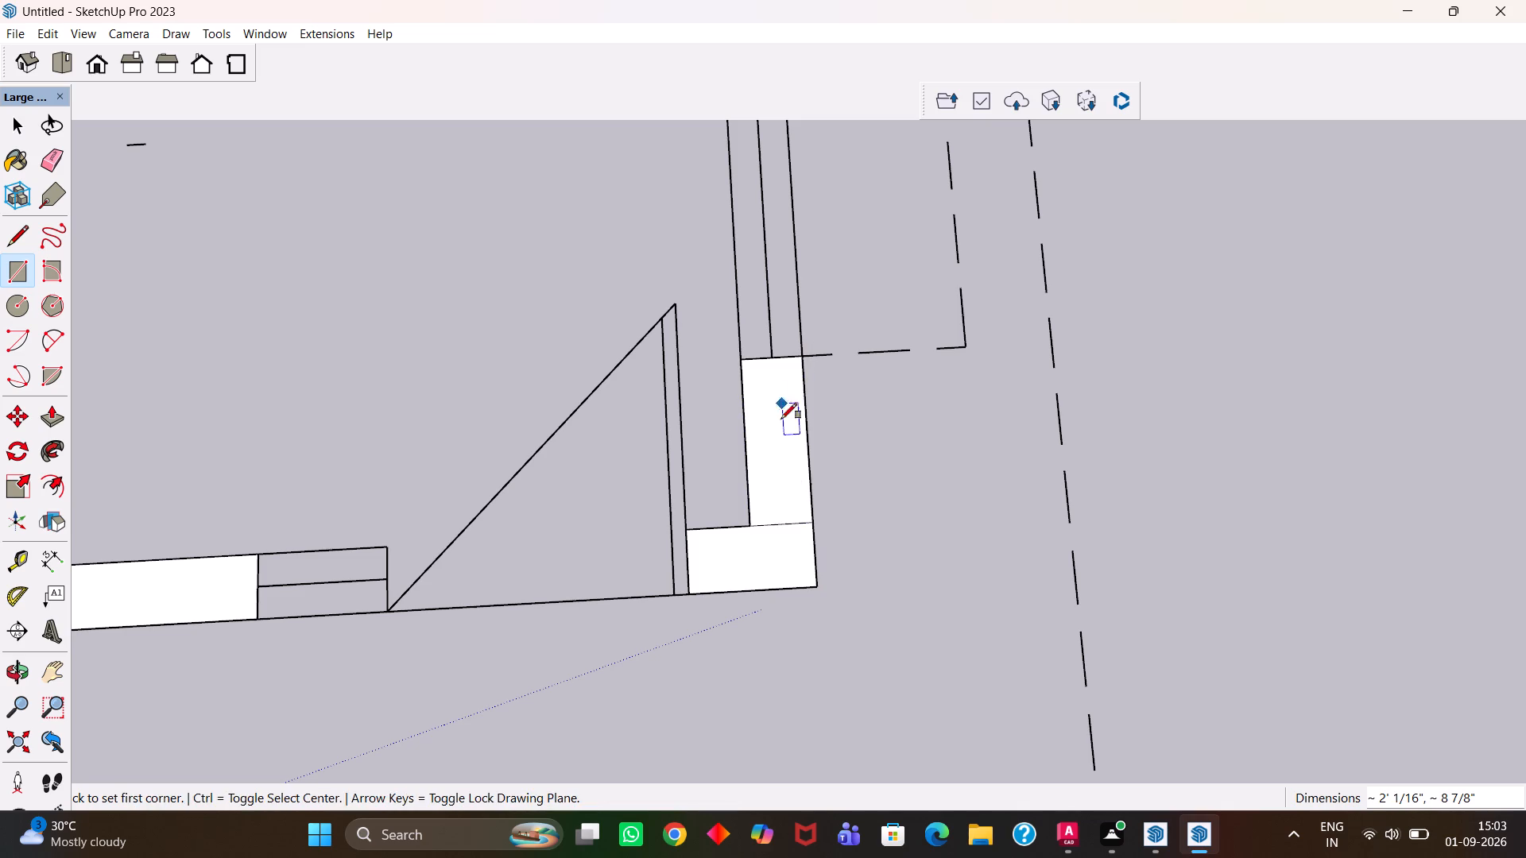
pyautogui.press('e')
pyautogui.moveTo(787, 449); pyautogui.dragTo(773, 560)
# Draw a rectangle about 6' 1/2" by 8 7/8" from the corner wall across the window to the next door opening.
pyautogui.scroll(-6, 769, 558)
pyautogui.press('h')
pyautogui.moveTo(777, 429); pyautogui.dragTo(775, 620)
pyautogui.scroll(3, 777, 620)
pyautogui.press('r')
pyautogui.click(745, 639)
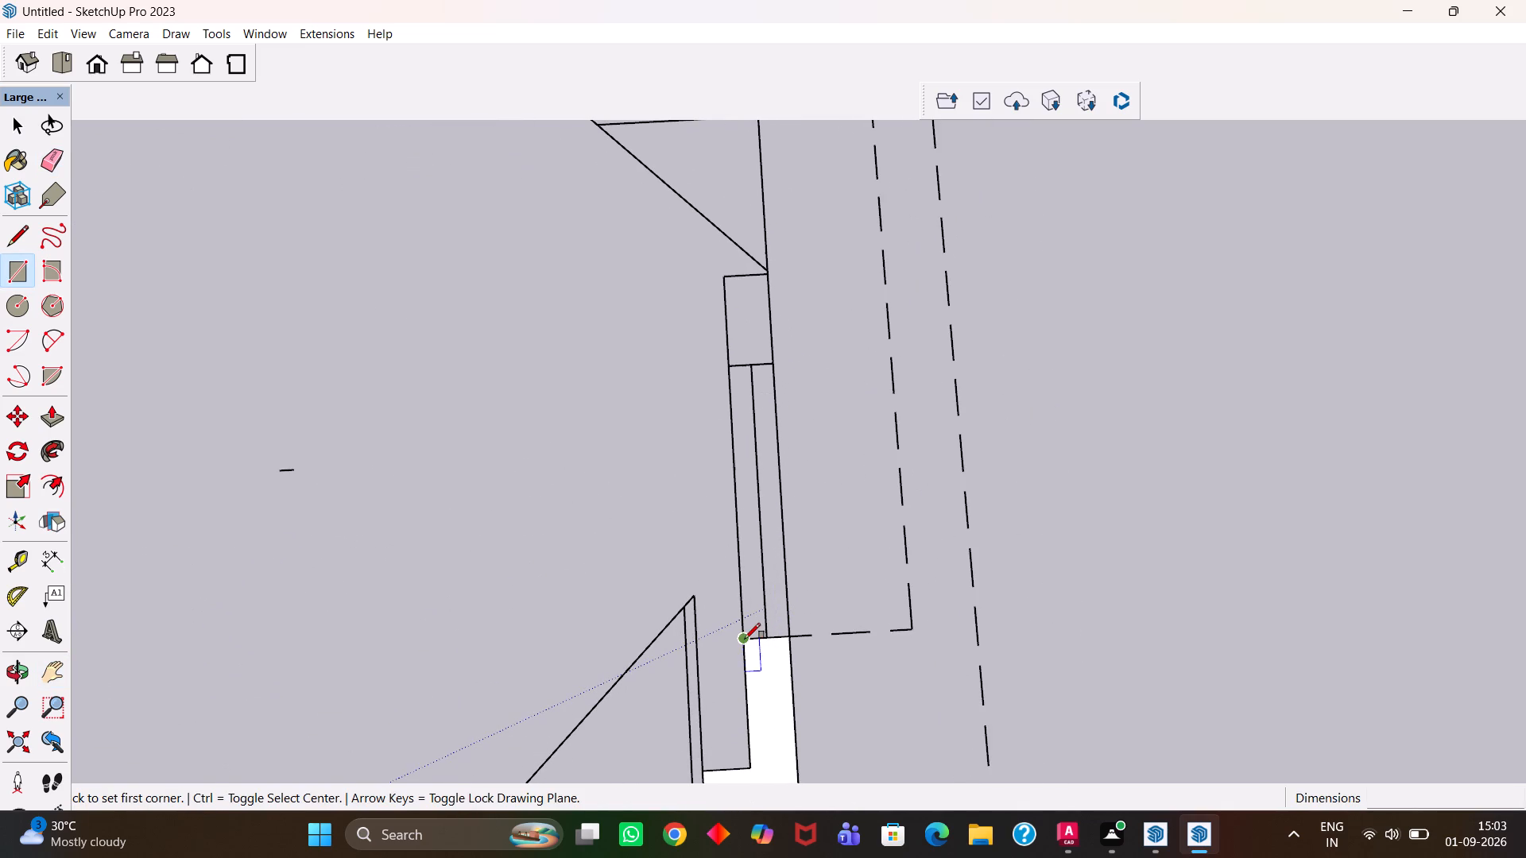
pyautogui.click(770, 280)
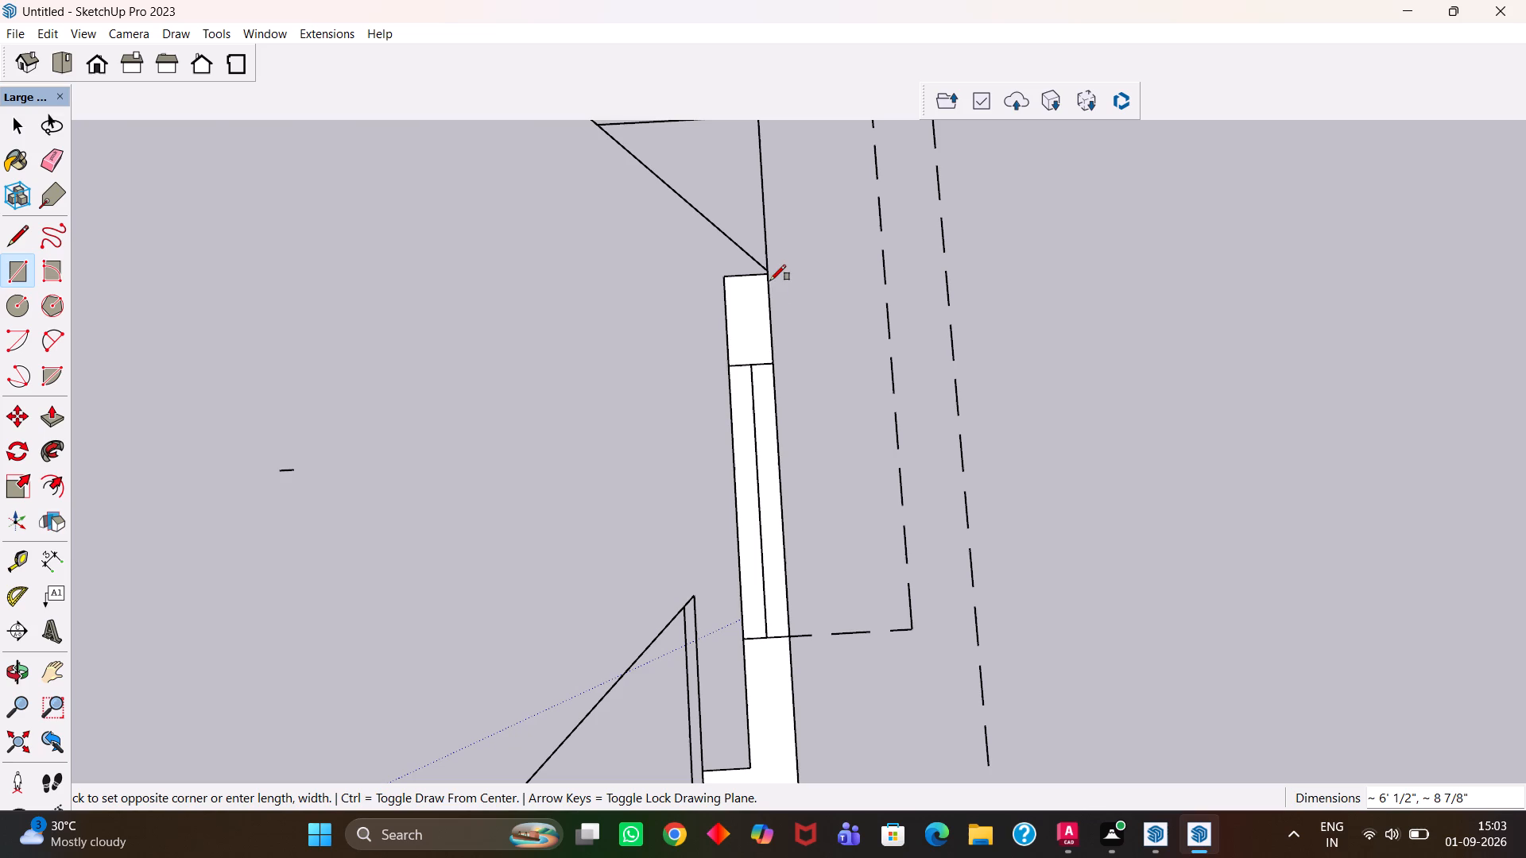
# Draw a rectangle over the short wall piece between the window and the door opening, separating it from the window face.
pyautogui.click(770, 280)
pyautogui.click(735, 368)
# Trace the exterior wall piece between the door opening and the following window, about 8 7/8" by 1' 10 7/16".
pyautogui.press('h')
pyautogui.scroll(-7, 715, 385)
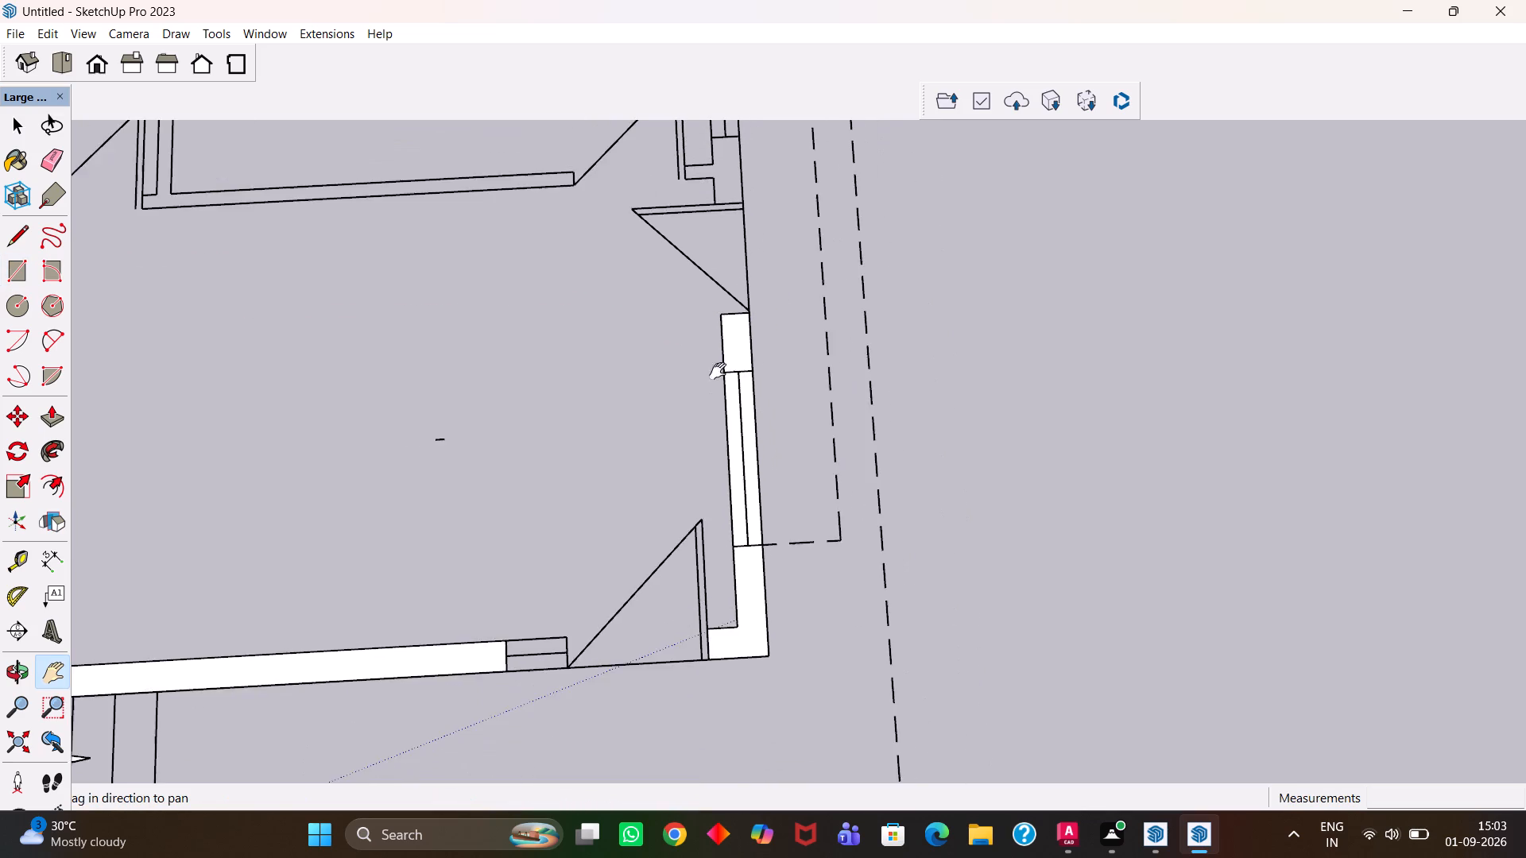
pyautogui.moveTo(726, 299); pyautogui.dragTo(716, 658)
pyautogui.scroll(7, 722, 506)
pyautogui.press('r')
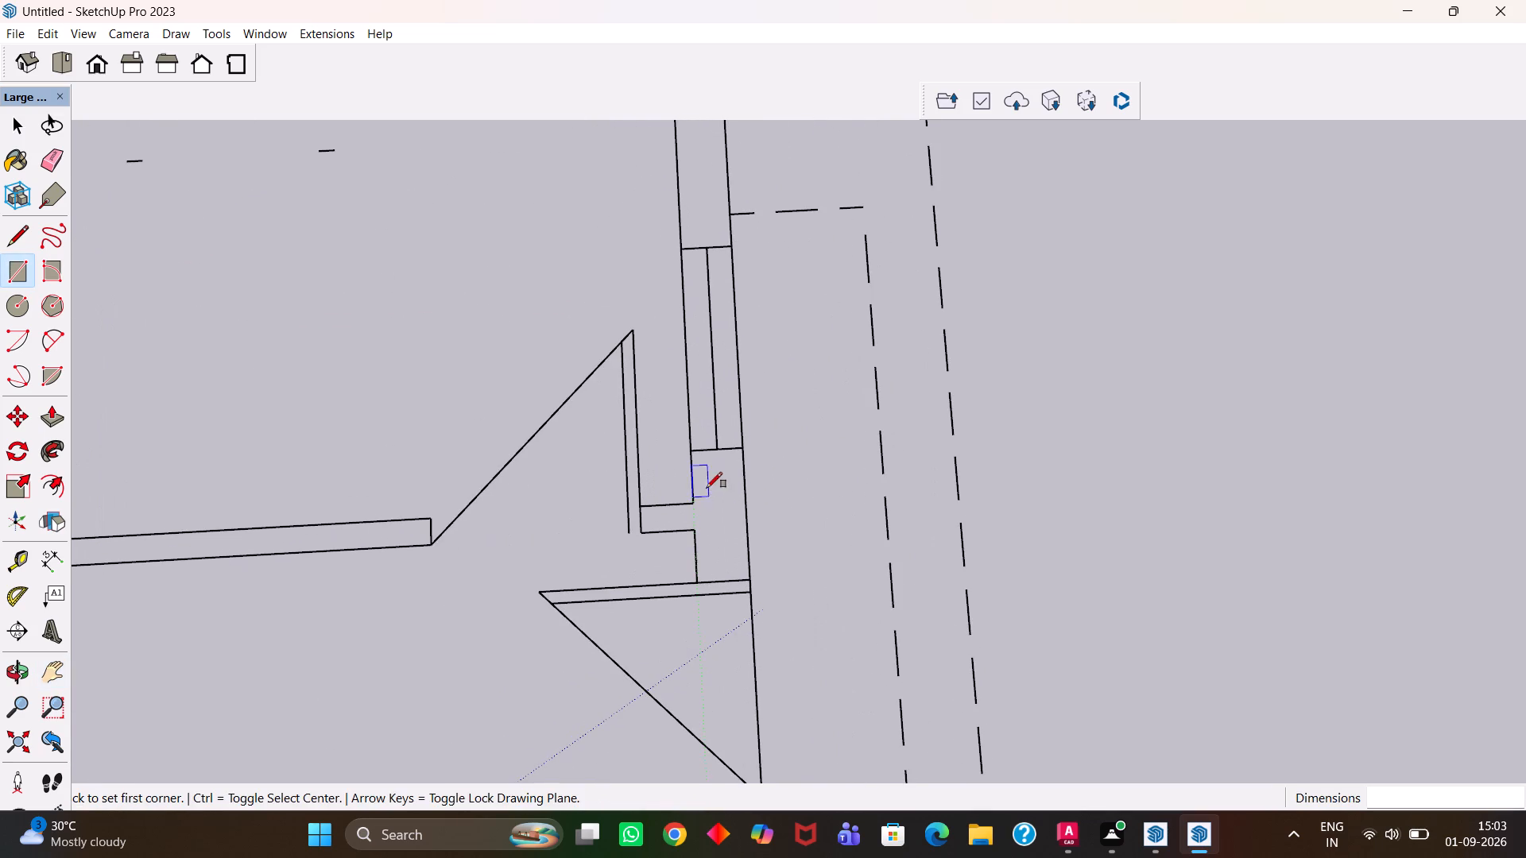
pyautogui.click(699, 449)
pyautogui.click(752, 582)
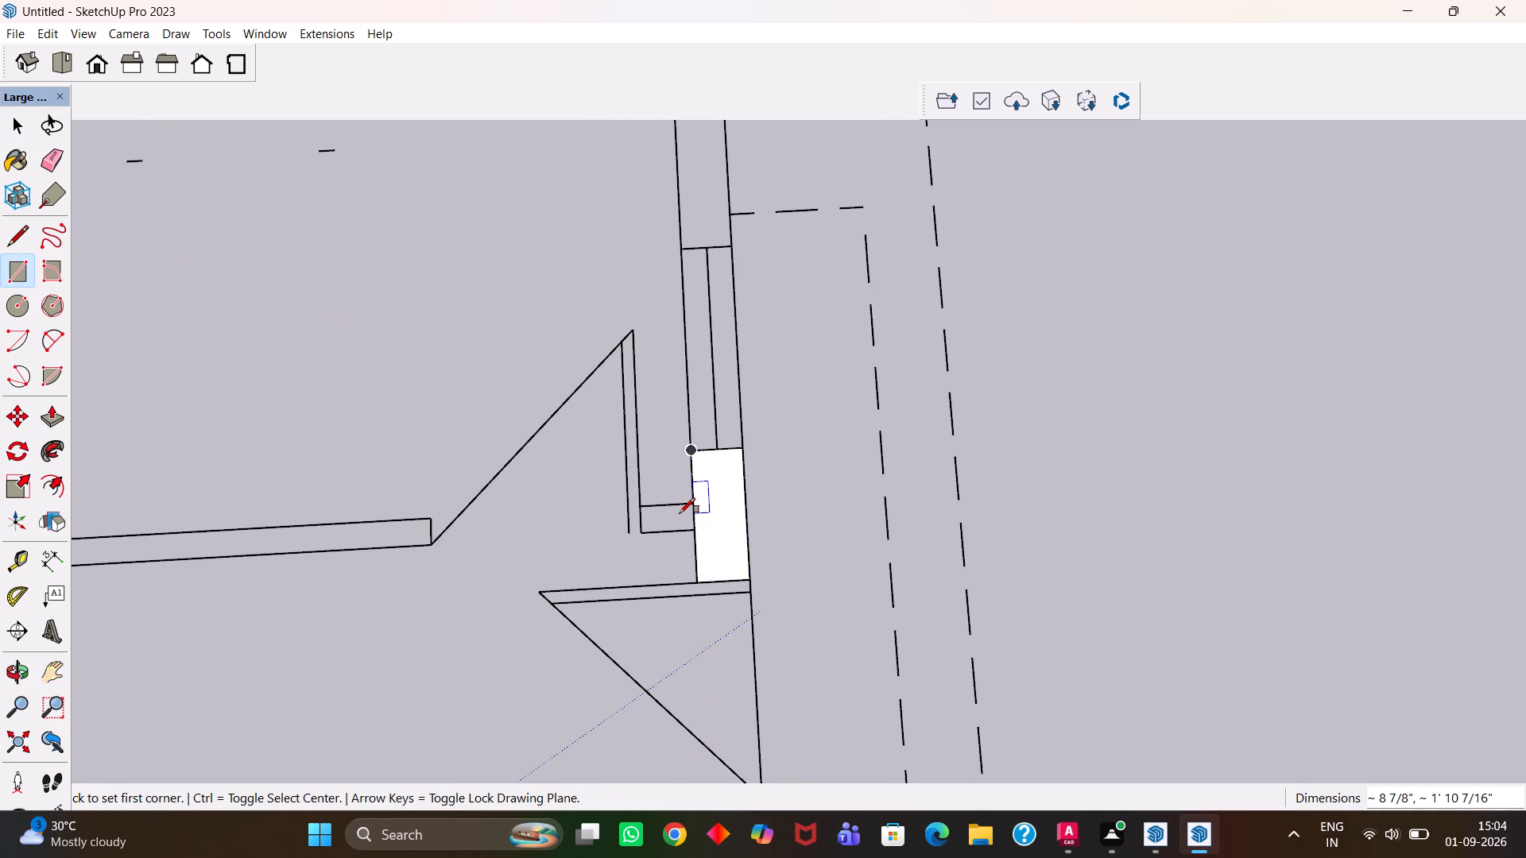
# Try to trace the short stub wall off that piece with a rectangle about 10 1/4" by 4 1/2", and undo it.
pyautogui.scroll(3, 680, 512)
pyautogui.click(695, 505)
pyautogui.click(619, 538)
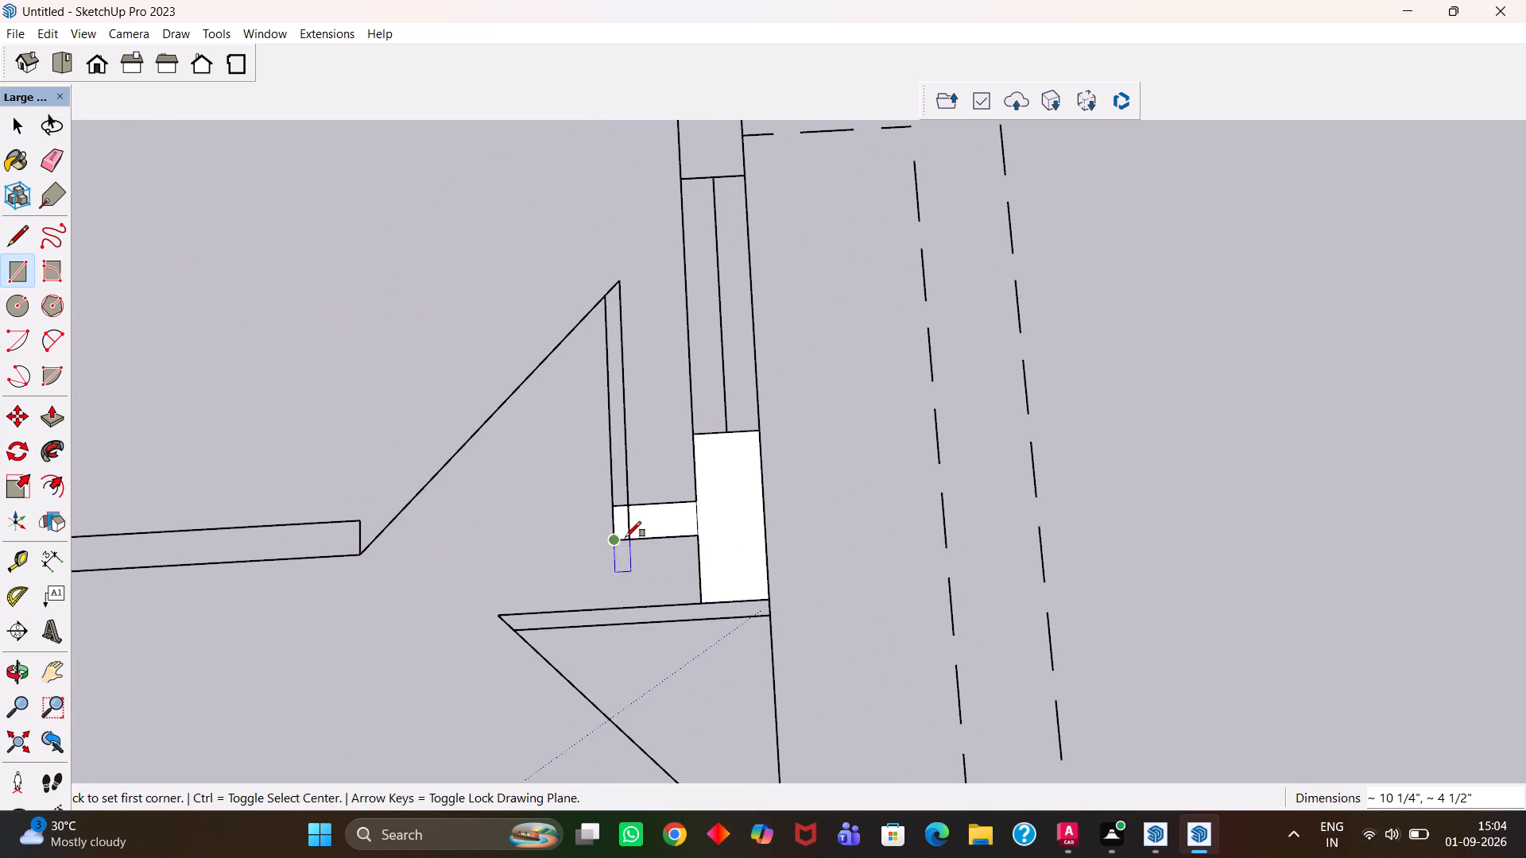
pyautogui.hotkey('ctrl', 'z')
# Trace the short stub wall from the door leaf's edge to the exterior wall piece and erase the edge between them.
pyautogui.scroll(4, 628, 536)
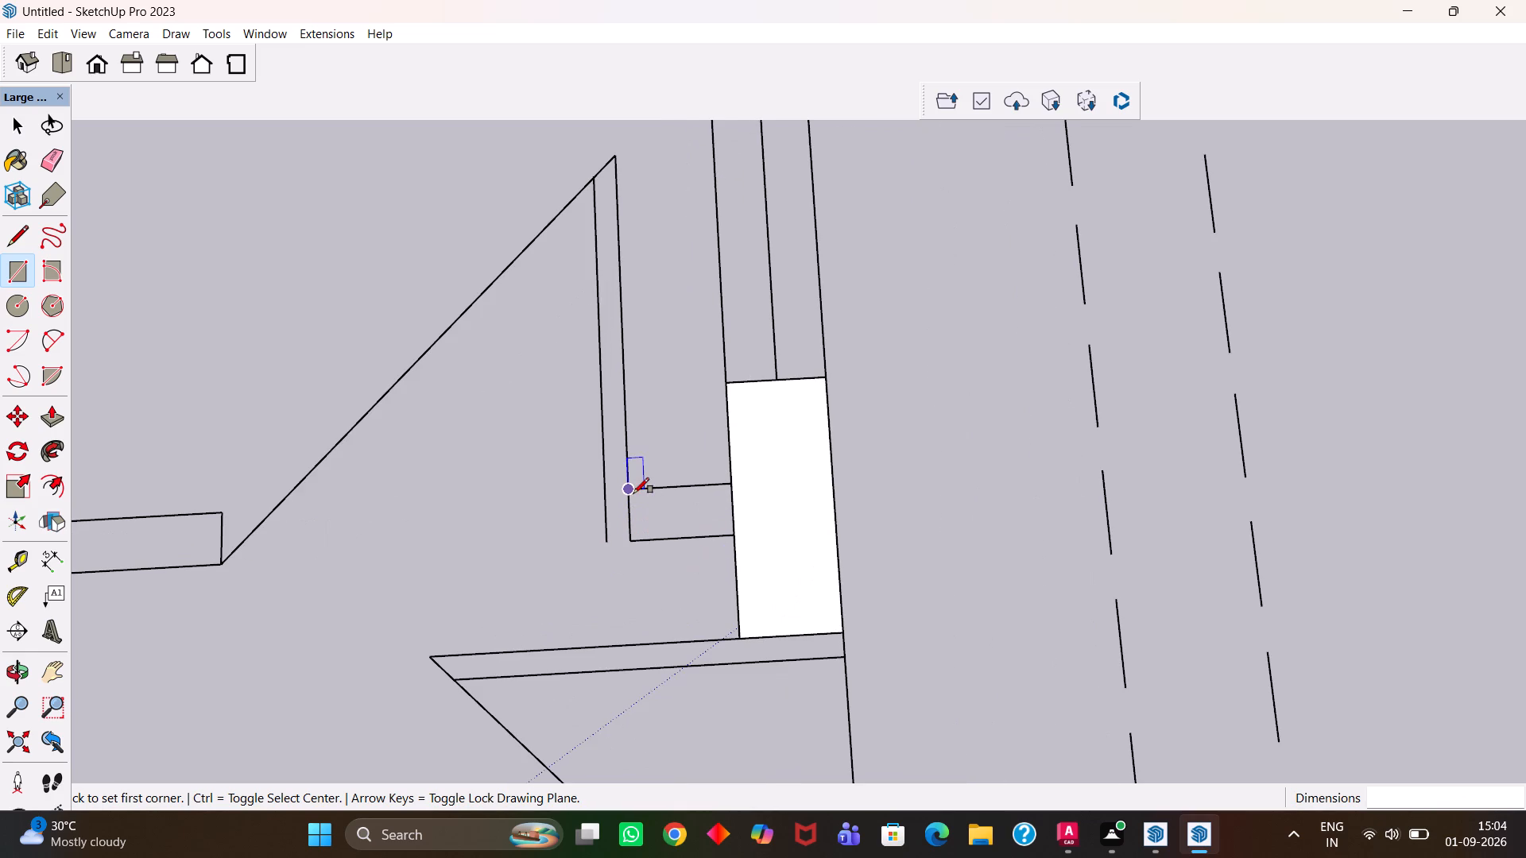
pyautogui.click(633, 492)
pyautogui.click(735, 530)
pyautogui.scroll(2, 735, 530)
pyautogui.press('e')
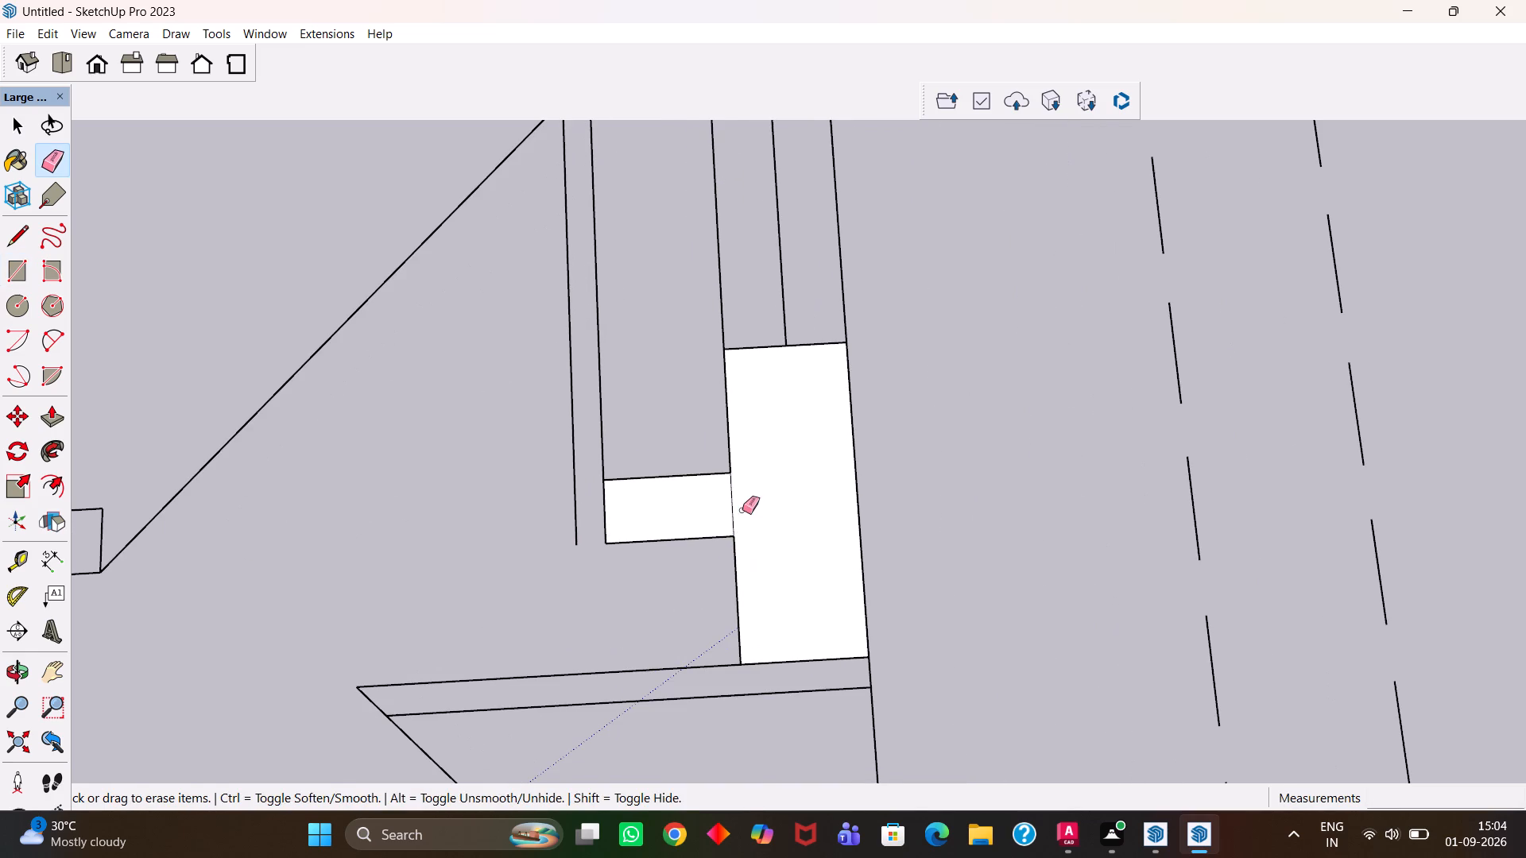
pyautogui.moveTo(739, 509); pyautogui.dragTo(685, 511)
# Draw a rectangle about 3' by 8 7/8" over the window in the exterior wall beyond the stub.
pyautogui.scroll(-6, 741, 511)
pyautogui.press('h')
pyautogui.moveTo(757, 446); pyautogui.dragTo(712, 647)
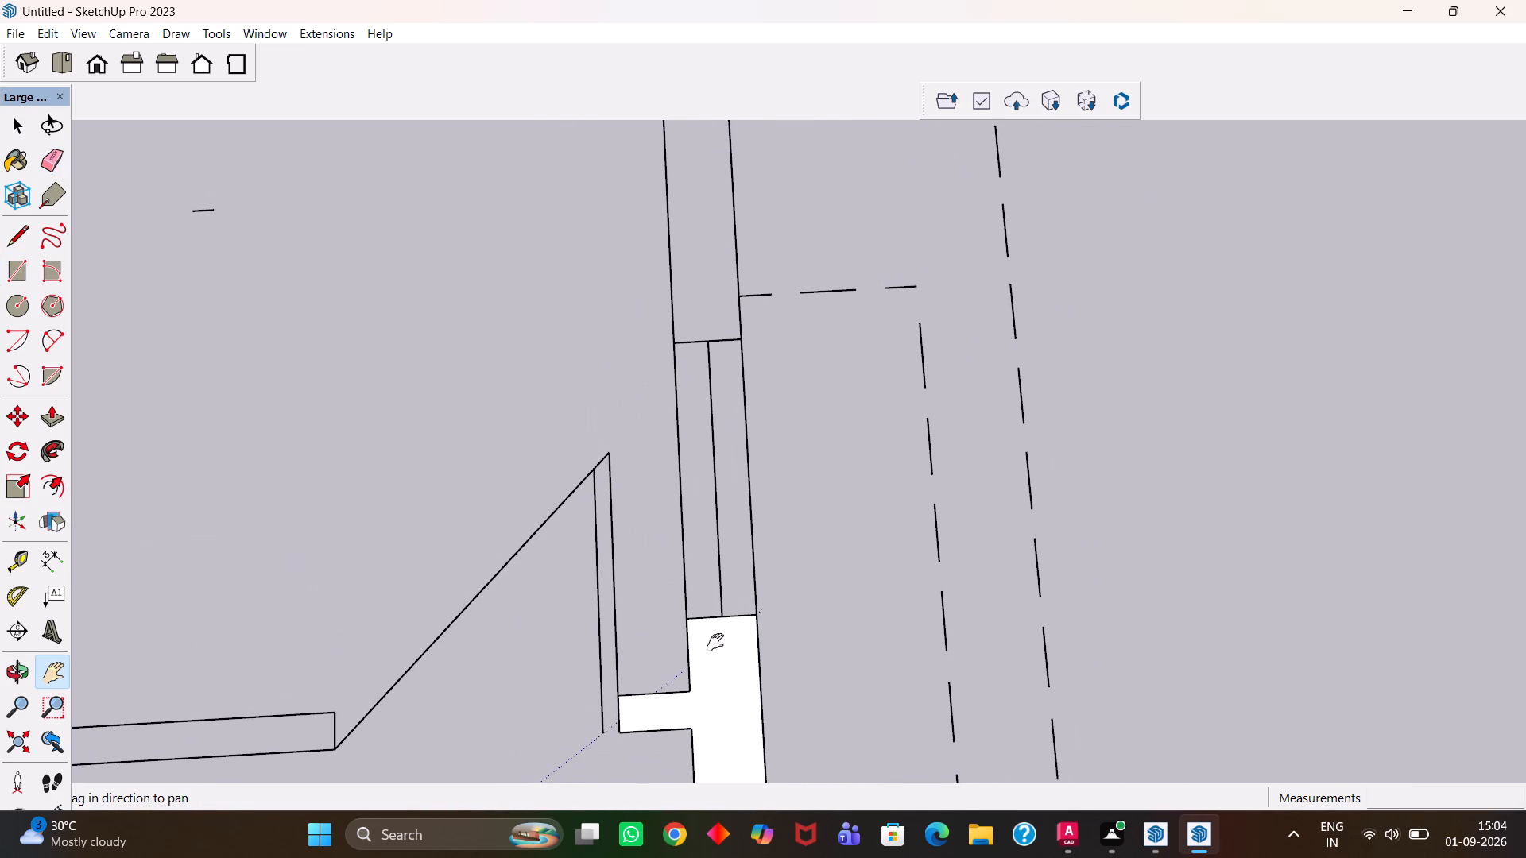
pyautogui.press('r')
pyautogui.click(691, 615)
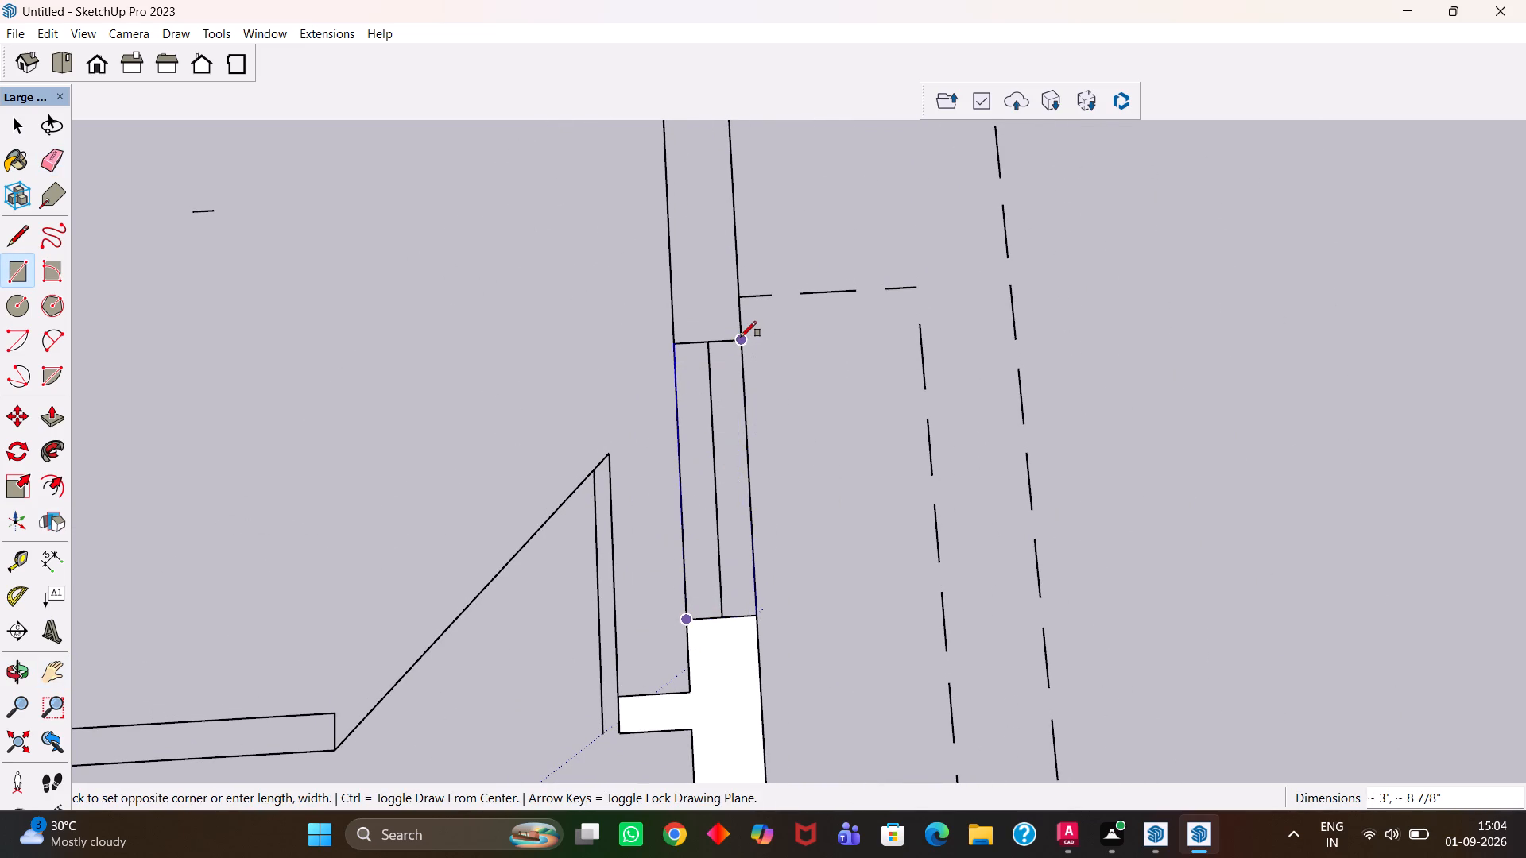
pyautogui.click(741, 337)
# Trace the exterior wall from that window to the building's outer corner, about 13' 6 7/8" by 8 7/8".
pyautogui.click(680, 343)
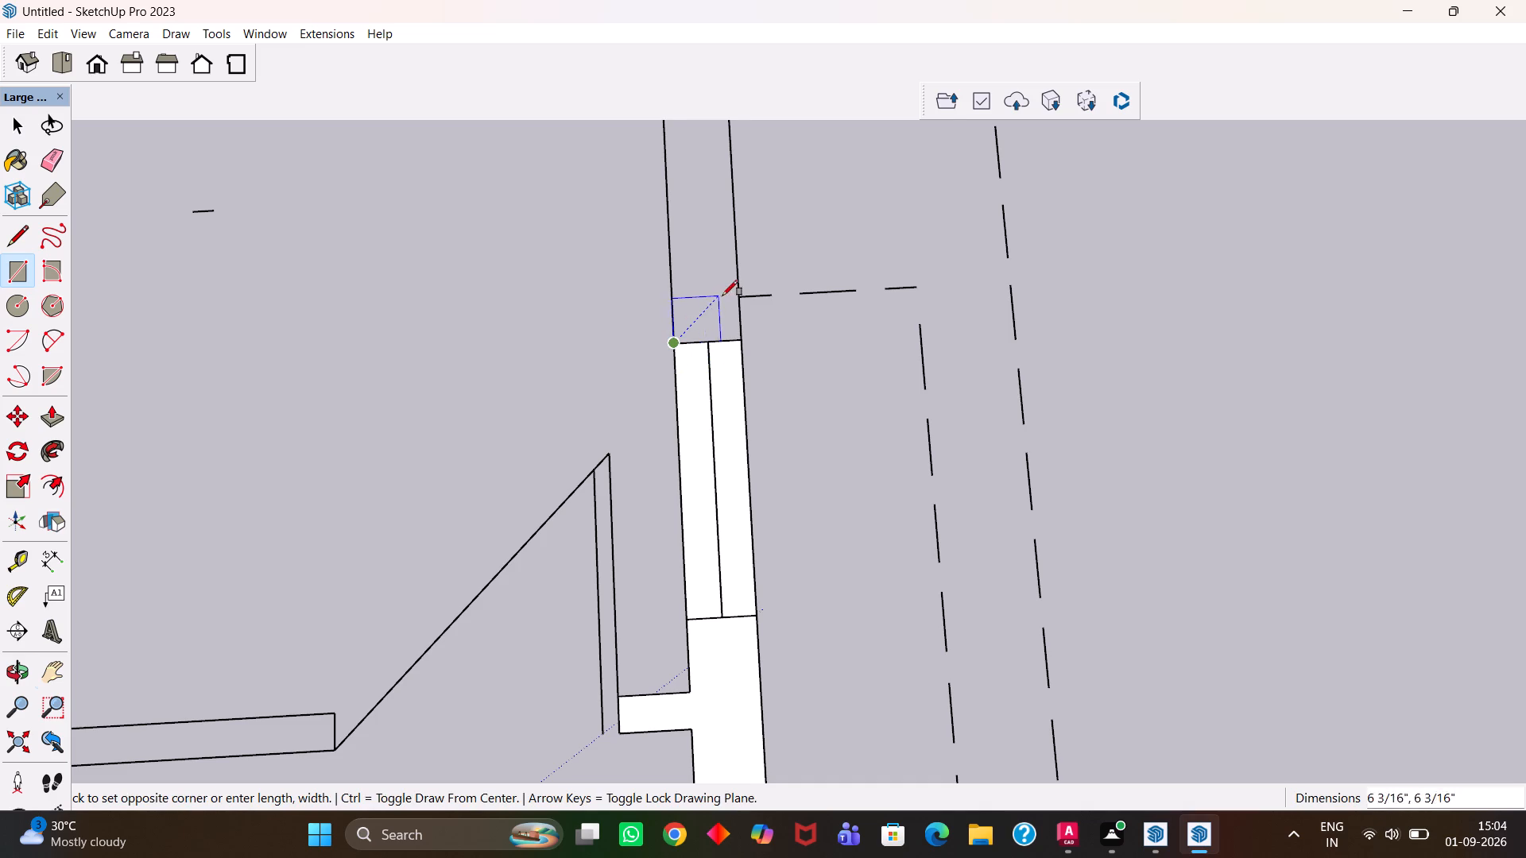
pyautogui.press('h')
pyautogui.scroll(-6, 722, 296)
pyautogui.moveTo(729, 283); pyautogui.dragTo(724, 621)
pyautogui.moveTo(703, 362); pyautogui.dragTo(713, 543)
pyautogui.scroll(-10, 713, 543)
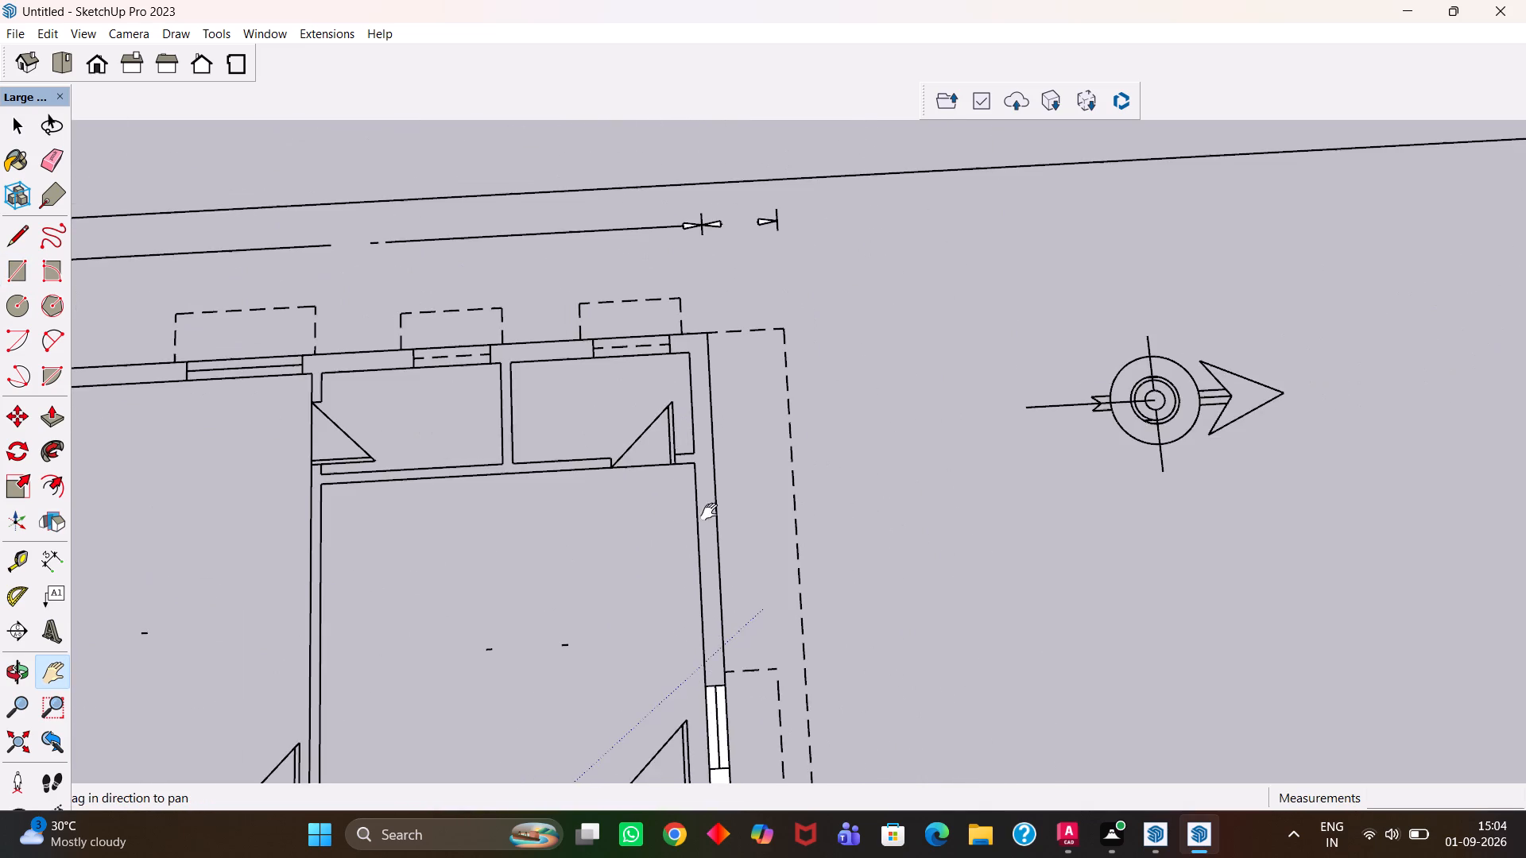
pyautogui.scroll(9, 684, 415)
pyautogui.press('Escape')
pyautogui.click(726, 295)
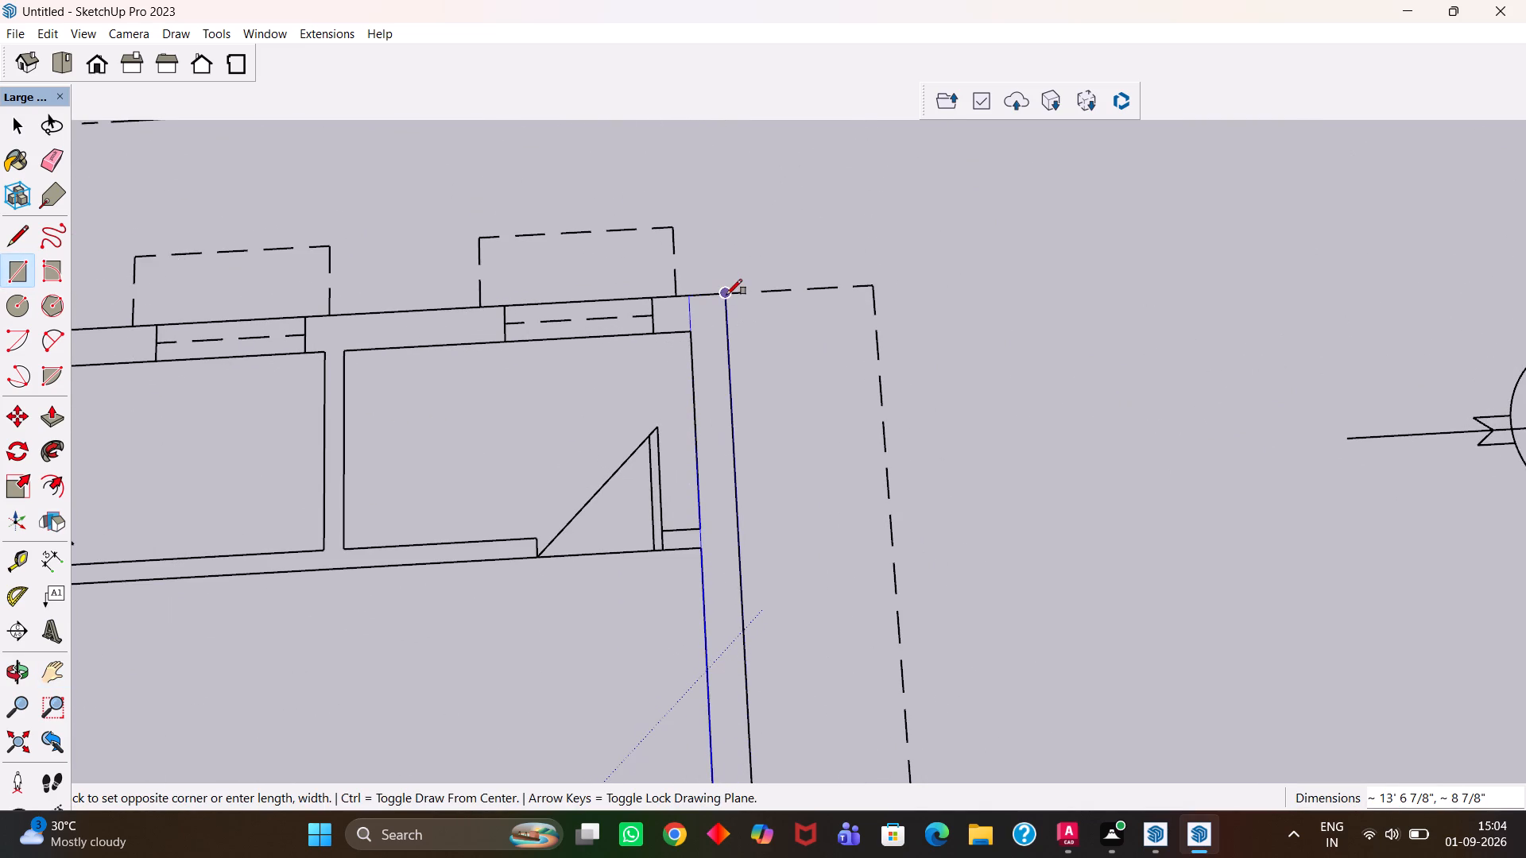
# Draw a rectangle about 3' 9" by 9" along the adjoining exterior wall, from the corner to the first window's far jamb.
pyautogui.scroll(4, 717, 302)
pyautogui.click(666, 292)
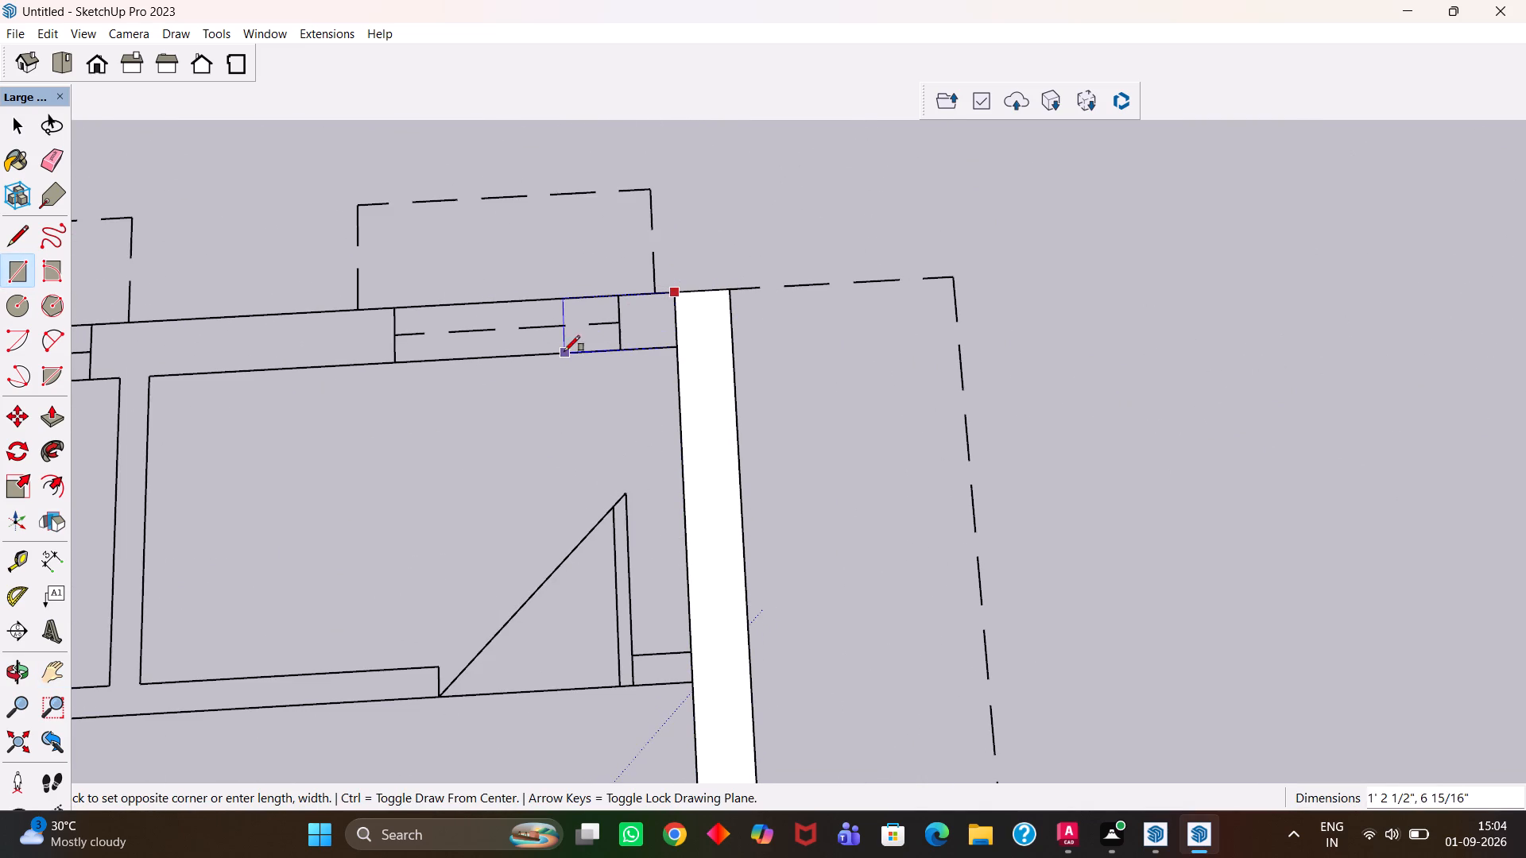
pyautogui.click(392, 361)
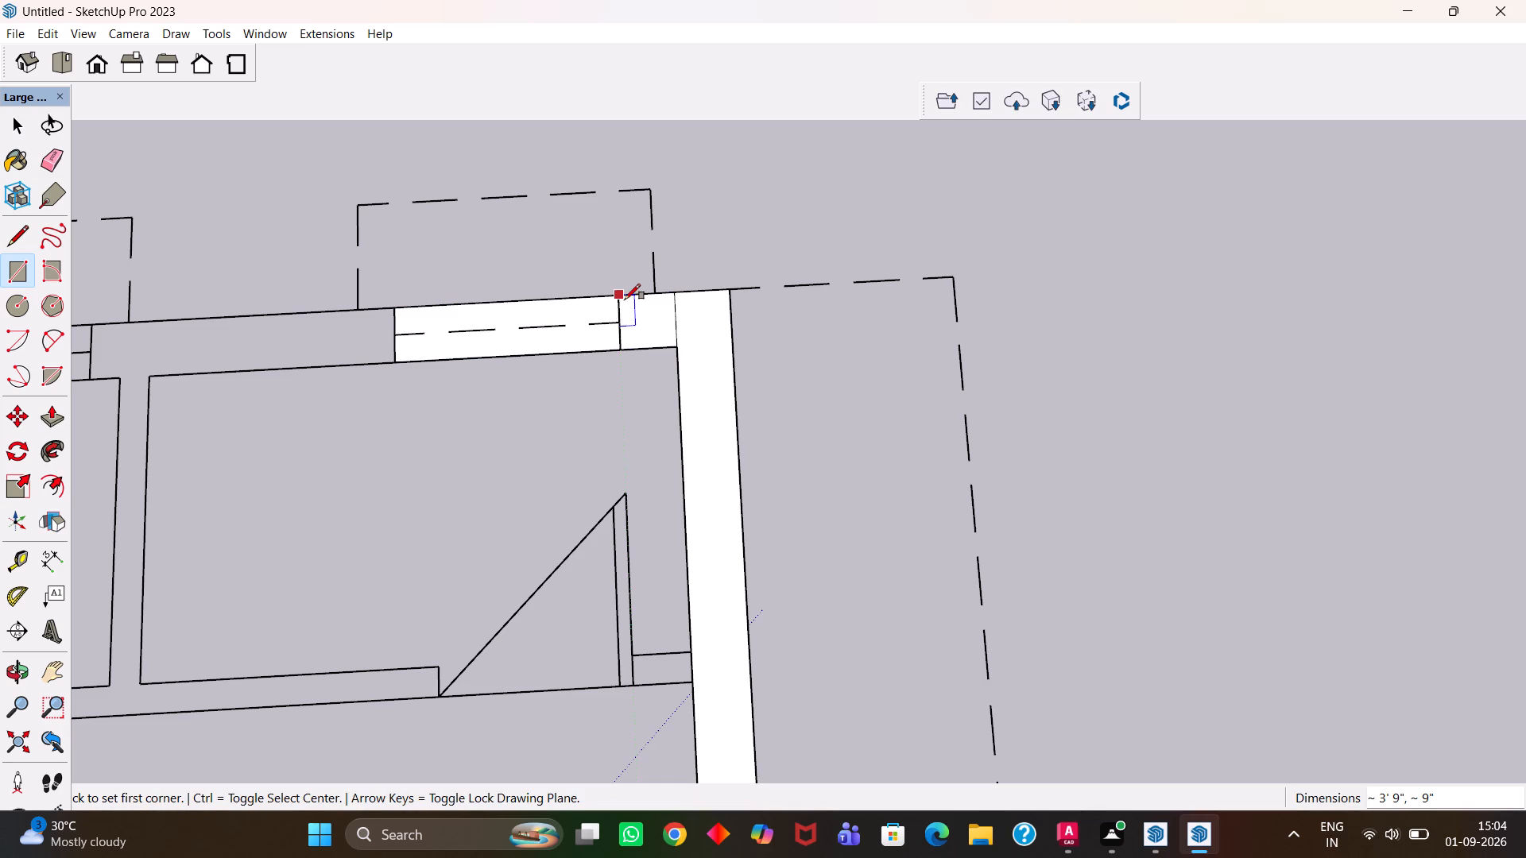
# Draw a rectangle over the wall piece between that window and the corner, and erase the edge joining the two exterior walls.
pyautogui.click(625, 300)
pyautogui.click(675, 342)
pyautogui.press('e')
pyautogui.moveTo(667, 323); pyautogui.dragTo(681, 331)
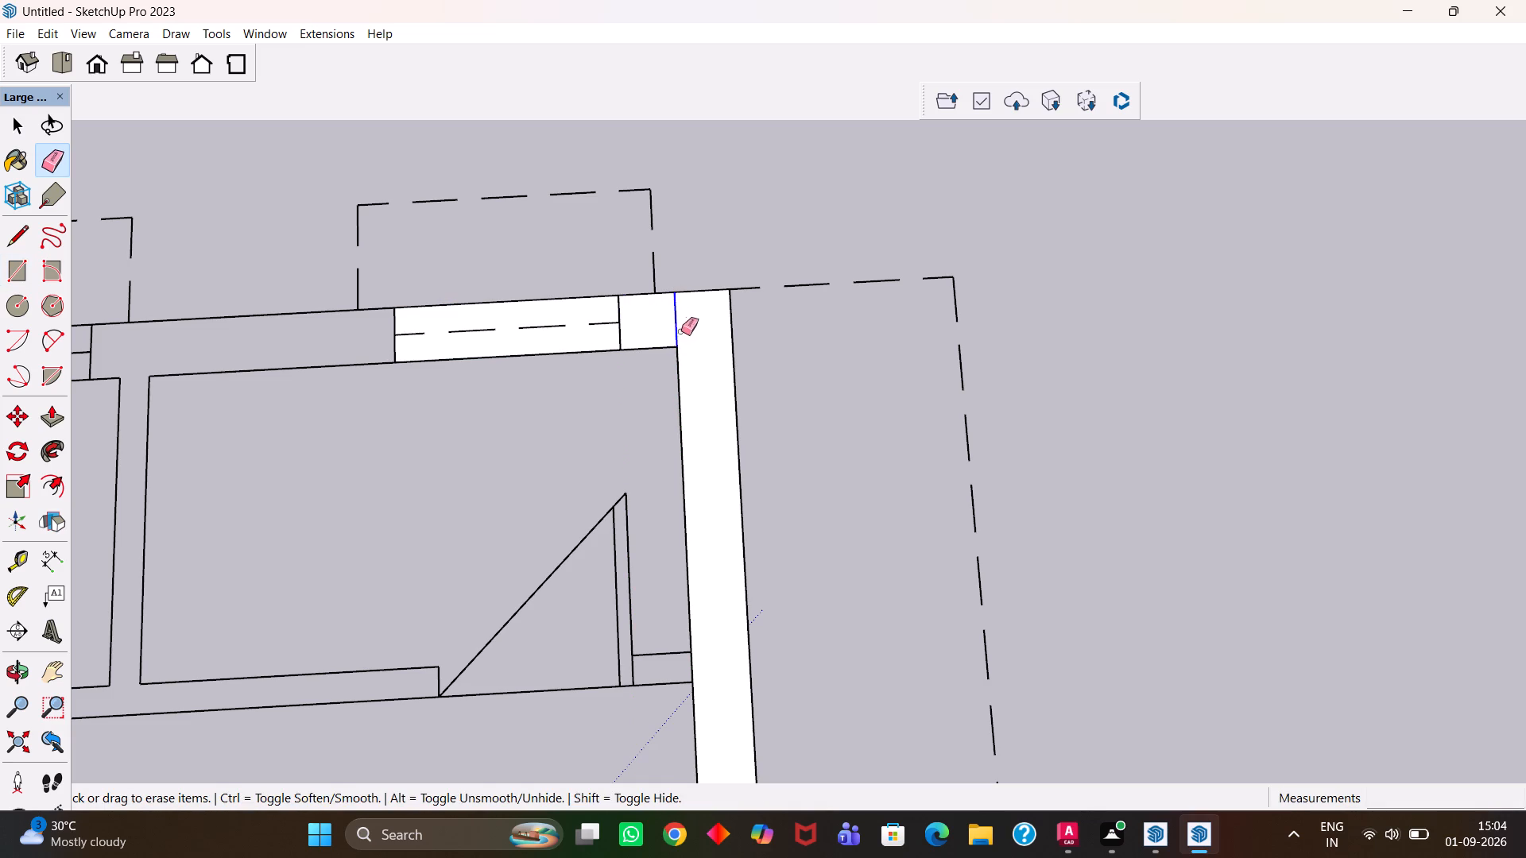
pyautogui.moveTo(681, 331); pyautogui.dragTo(685, 342)
# Trace the short stub wall beside the corner room's door, about 9" by 4 1/2", and erase its edge with the exterior wall.
pyautogui.press('h')
pyautogui.scroll(3, 700, 643)
pyautogui.moveTo(672, 674); pyautogui.dragTo(691, 579)
pyautogui.scroll(4, 690, 589)
pyautogui.press('e')
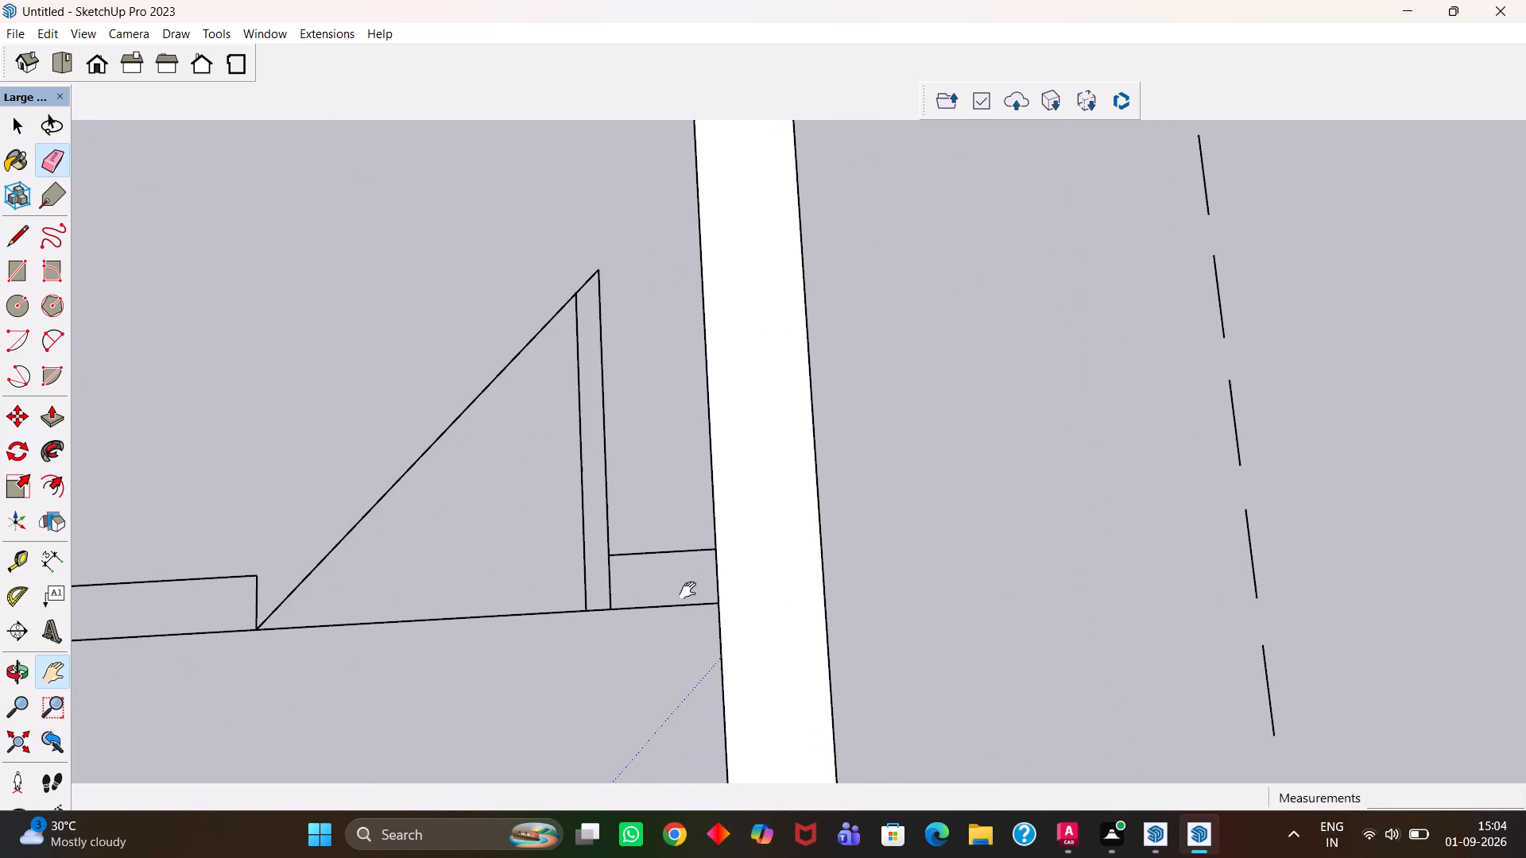
pyautogui.scroll(3, 679, 586)
pyautogui.press('r')
pyautogui.click(581, 548)
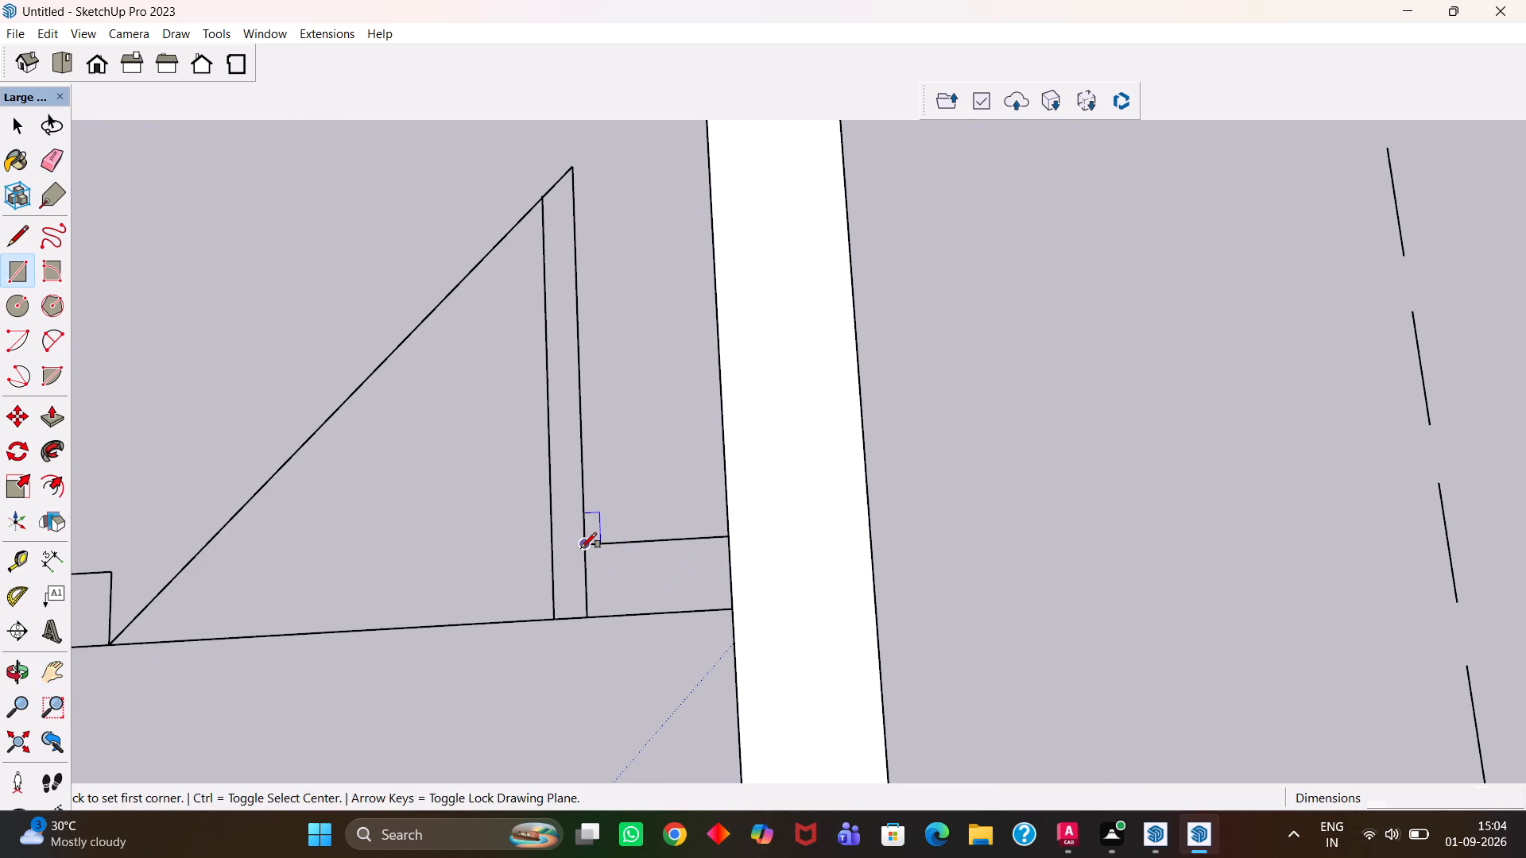
pyautogui.click(726, 612)
pyautogui.press('e')
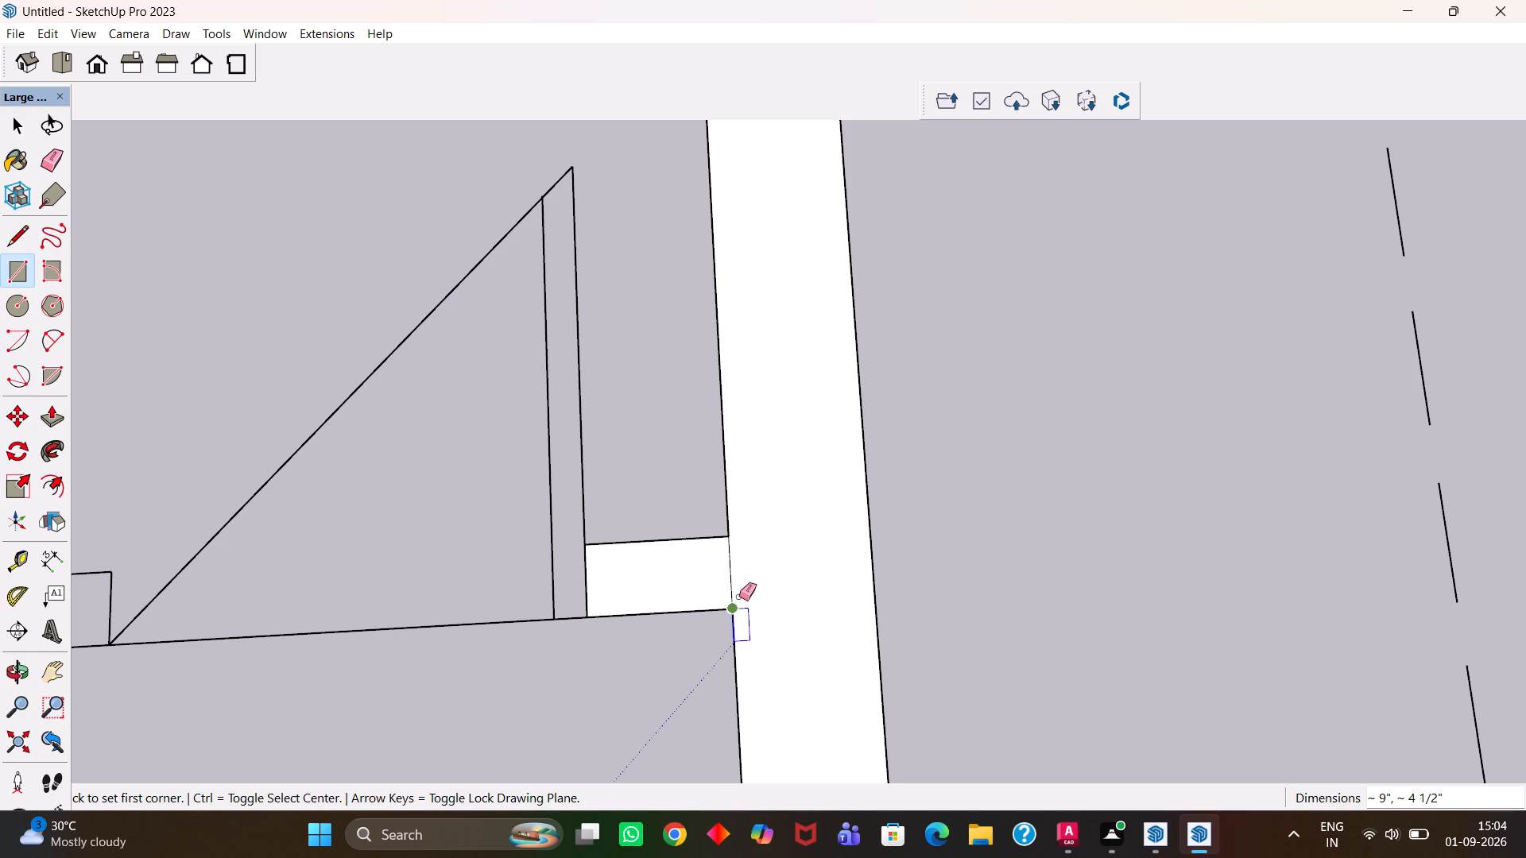
pyautogui.moveTo(739, 594); pyautogui.dragTo(703, 593)
# Trace the partition below the two small rooms, from the door opening to the crossing partition, about 11' 1 7/8" by 4 1/2".
pyautogui.scroll(-7, 702, 592)
pyautogui.press('h')
pyautogui.moveTo(517, 583); pyautogui.dragTo(862, 492)
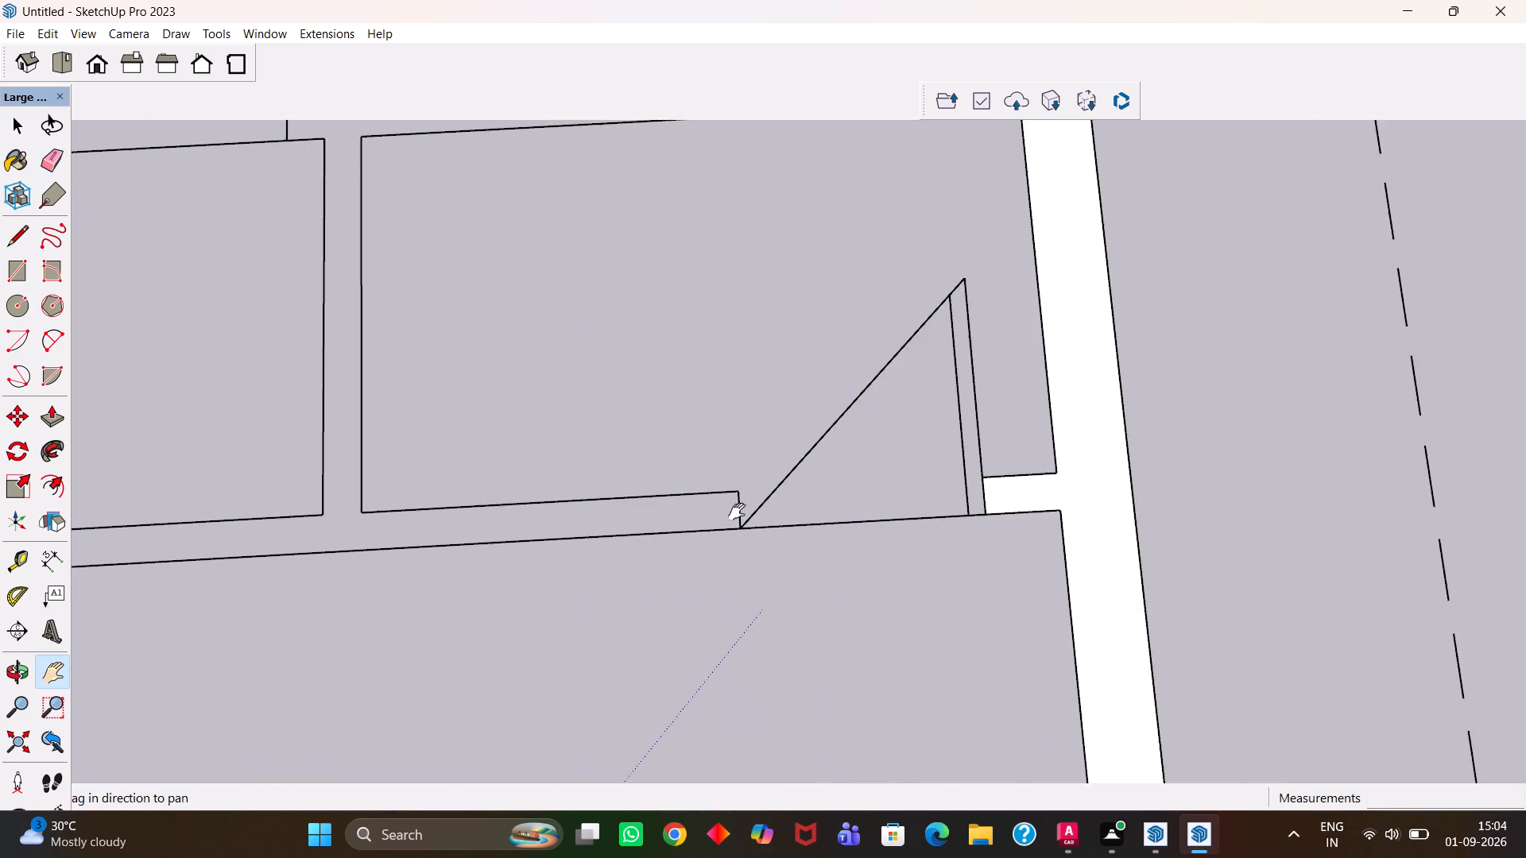
pyautogui.scroll(-5, 695, 516)
pyautogui.moveTo(498, 519); pyautogui.dragTo(656, 519)
pyautogui.moveTo(681, 551); pyautogui.dragTo(671, 553, button='middle')
pyautogui.press('r')
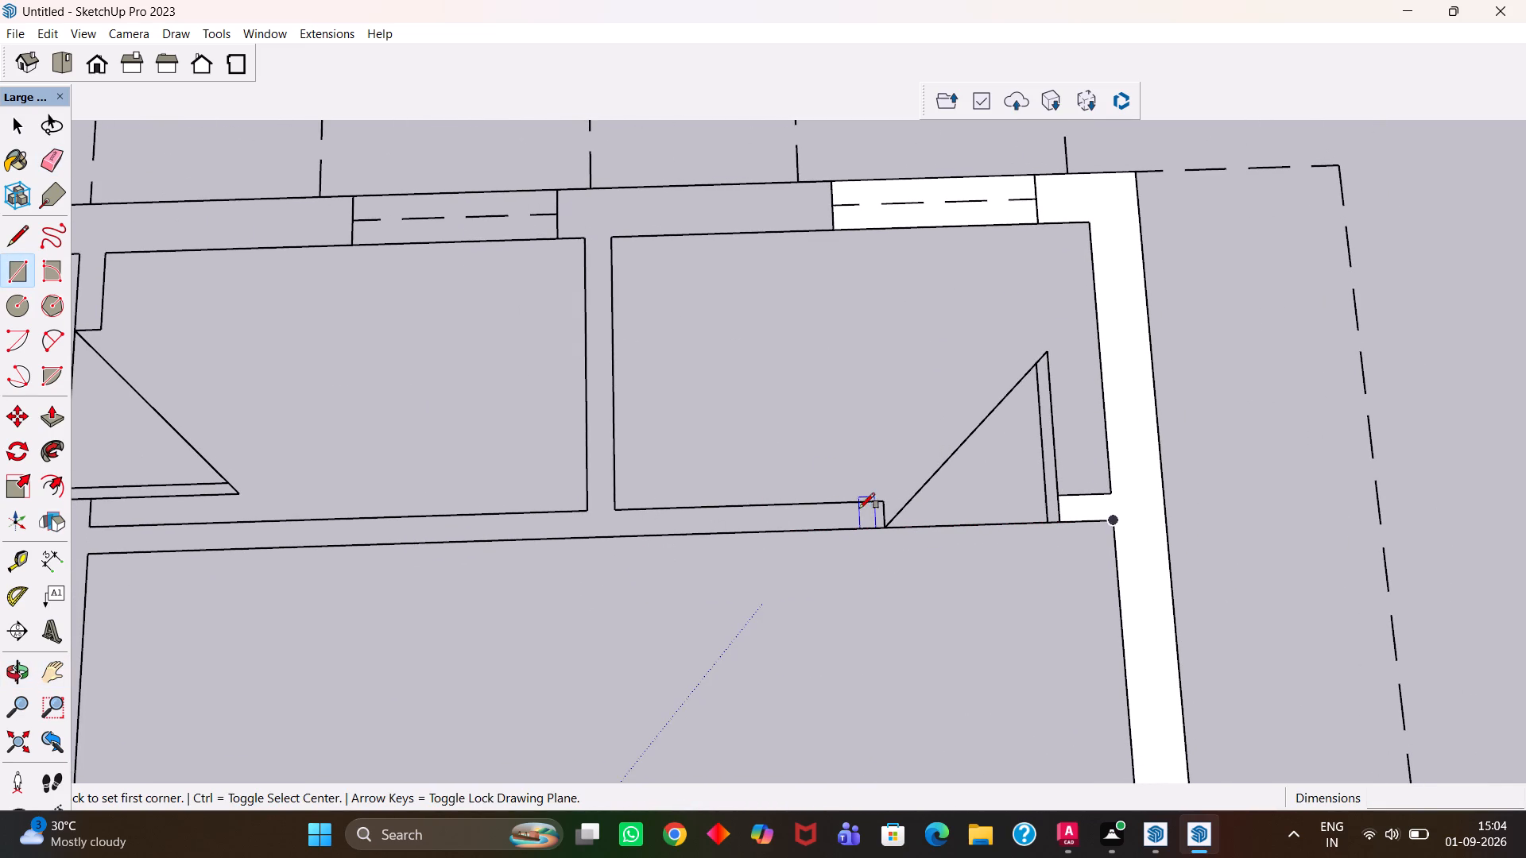
pyautogui.click(878, 504)
pyautogui.press('h')
pyautogui.scroll(-6, 575, 539)
pyautogui.moveTo(384, 527); pyautogui.dragTo(423, 527)
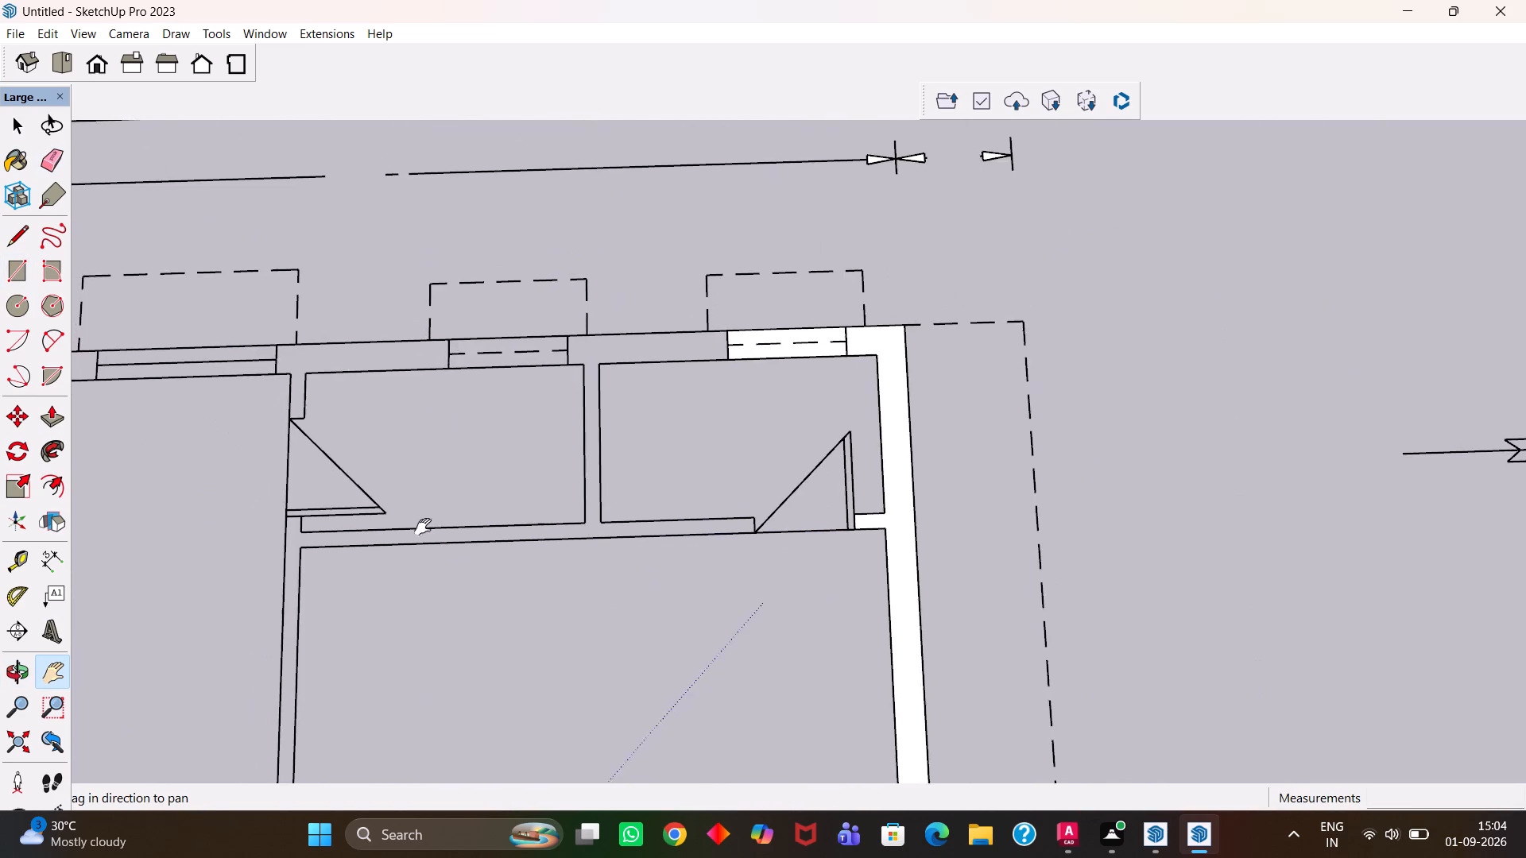
pyautogui.moveTo(423, 527); pyautogui.dragTo(494, 527)
pyautogui.scroll(6, 456, 543)
pyautogui.press('Escape')
pyautogui.click(390, 555)
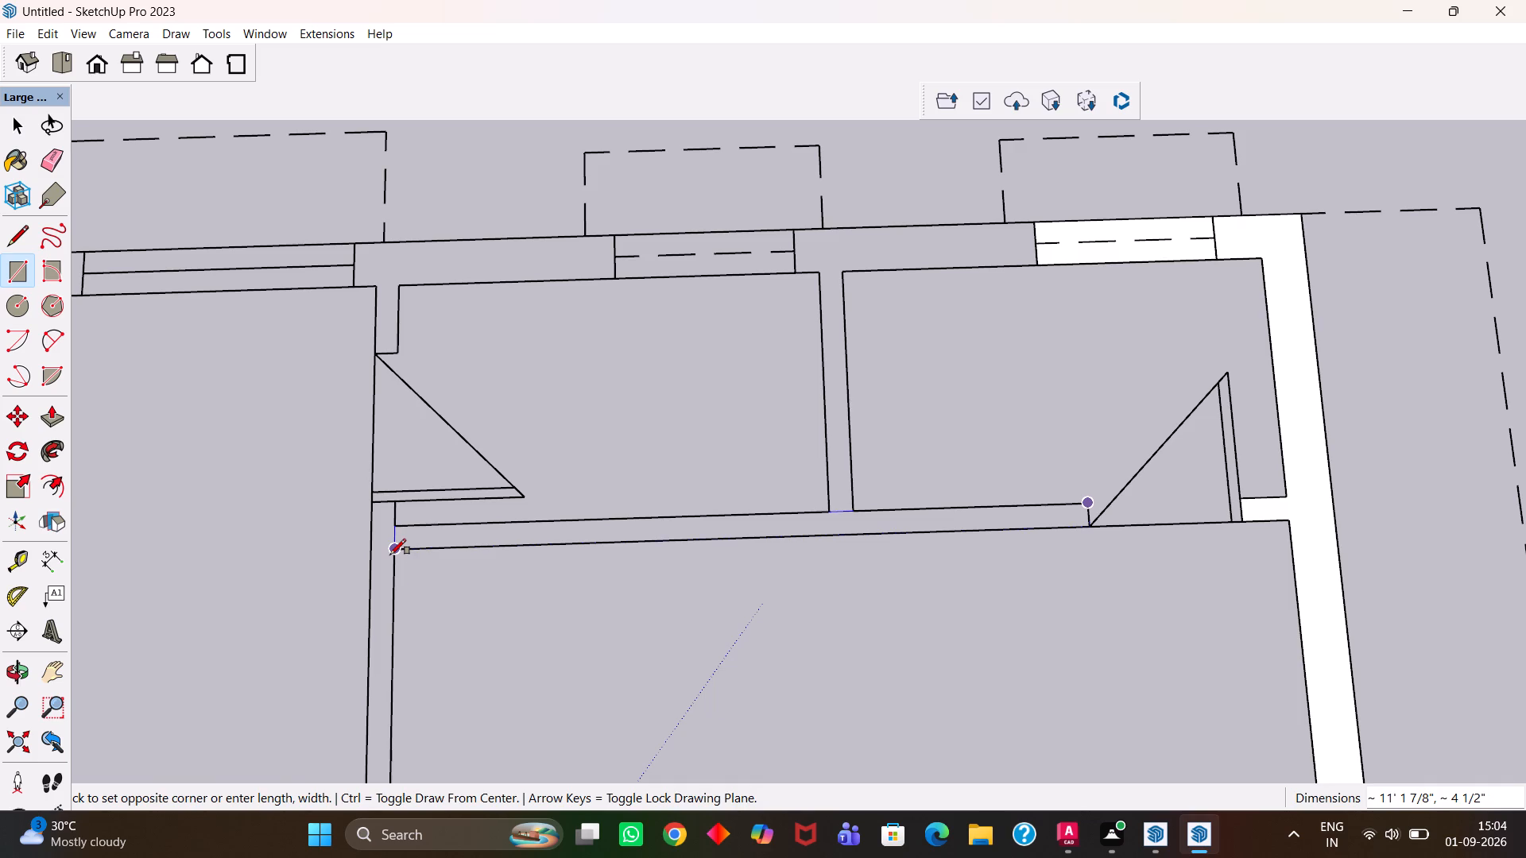
# Trace the long crossing partition from the small room's door opening down to the large room's opposite partition.
pyautogui.scroll(5, 393, 538)
pyautogui.click(394, 491)
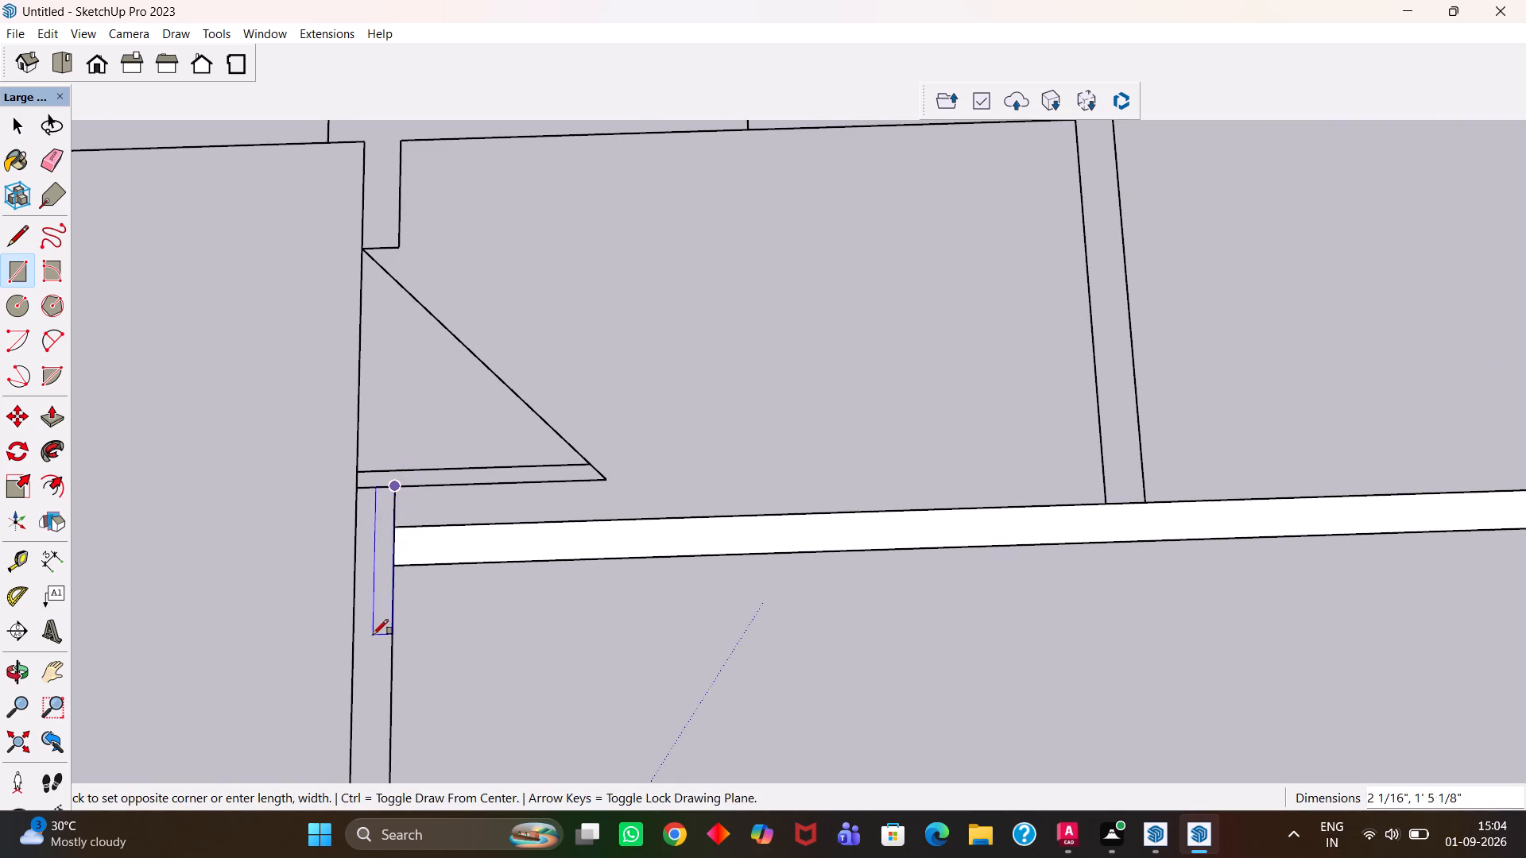
pyautogui.scroll(-8, 366, 639)
pyautogui.press('h')
pyautogui.moveTo(375, 686); pyautogui.dragTo(478, 336)
pyautogui.scroll(-7, 463, 375)
pyautogui.moveTo(462, 585); pyautogui.dragTo(502, 388)
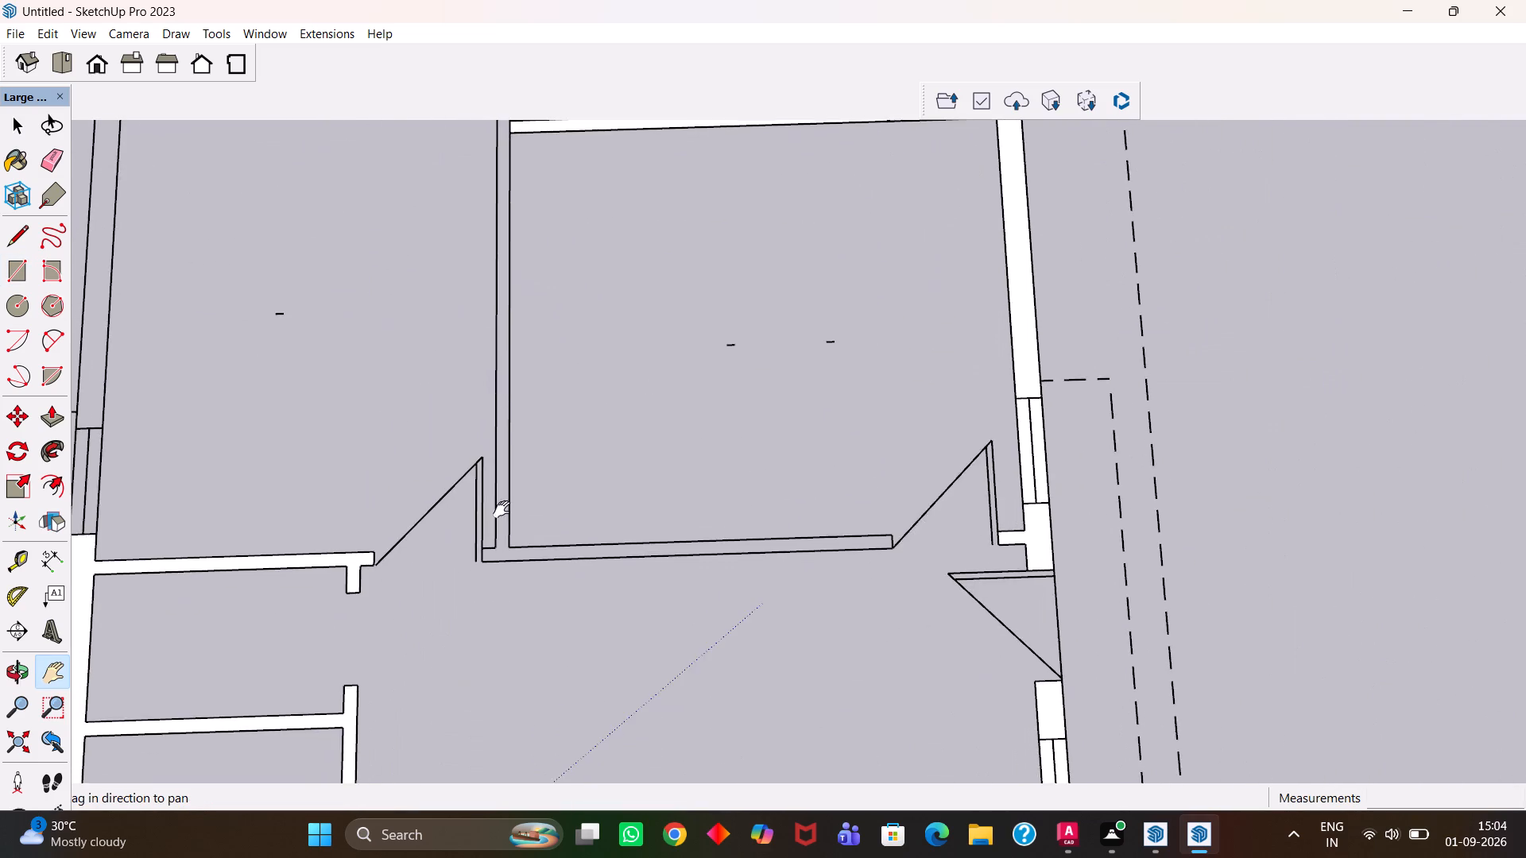
pyautogui.scroll(7, 504, 535)
pyautogui.press('Escape')
pyautogui.click(490, 557)
# Trace the large room's opposite partition between its two doors, about 11' 5 1/16" by 4 1/2", and erase its edge with the crossing partition.
pyautogui.scroll(3, 464, 566)
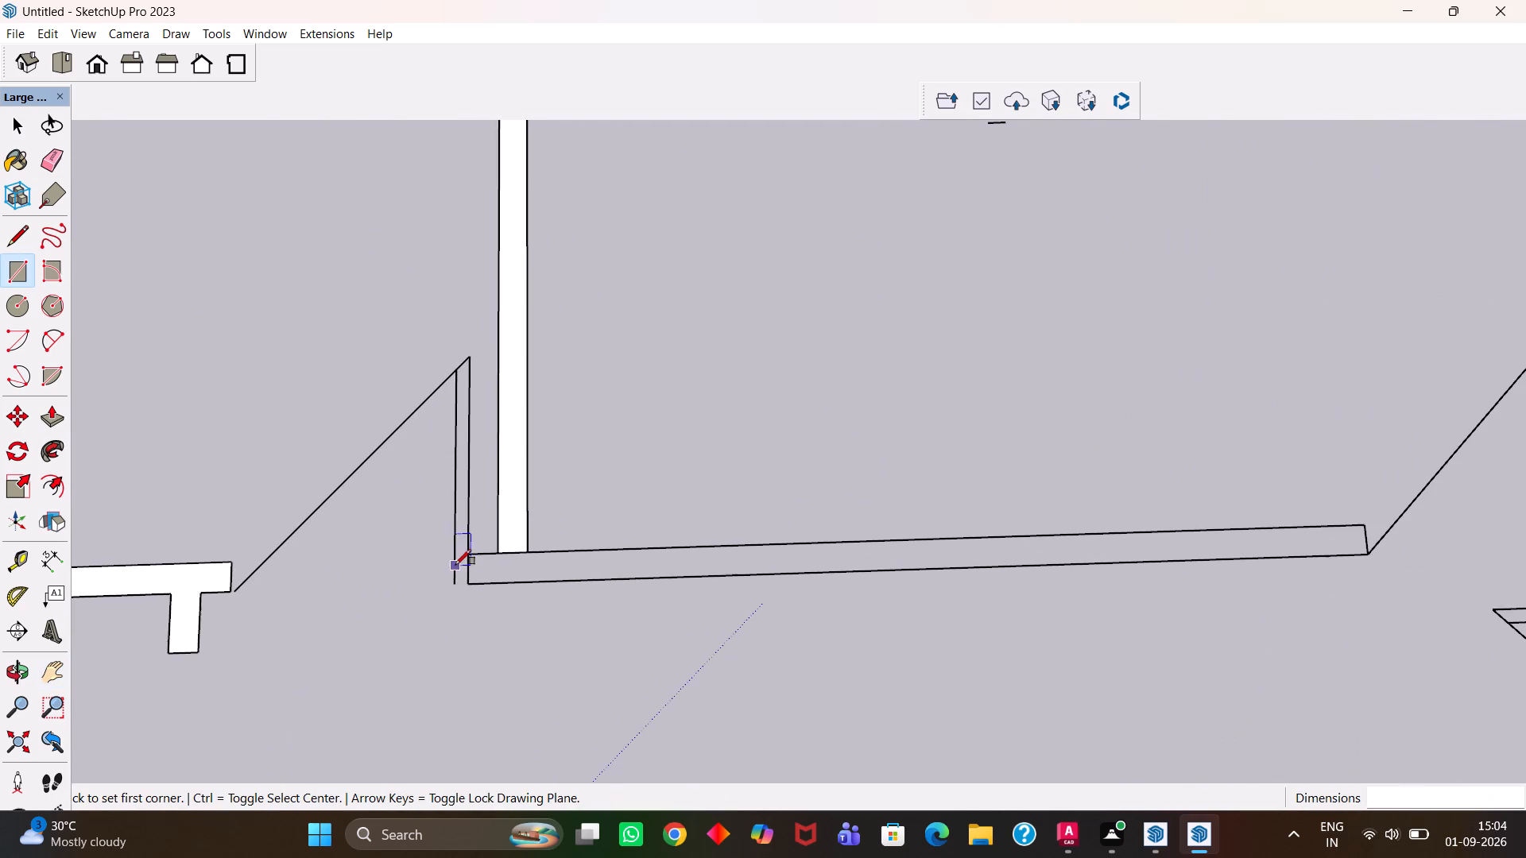
pyautogui.click(468, 560)
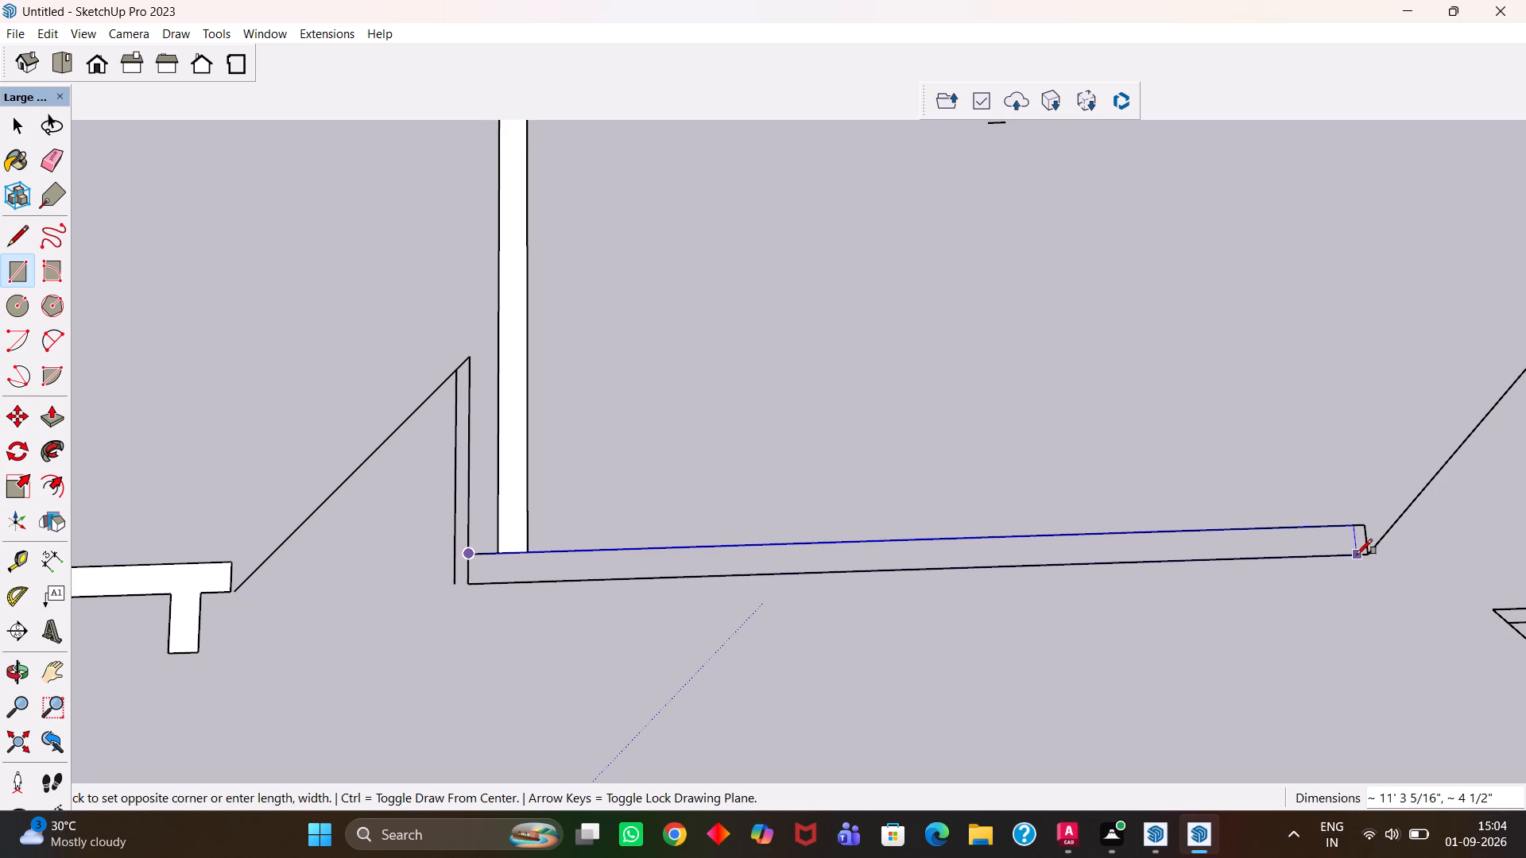
pyautogui.click(1367, 557)
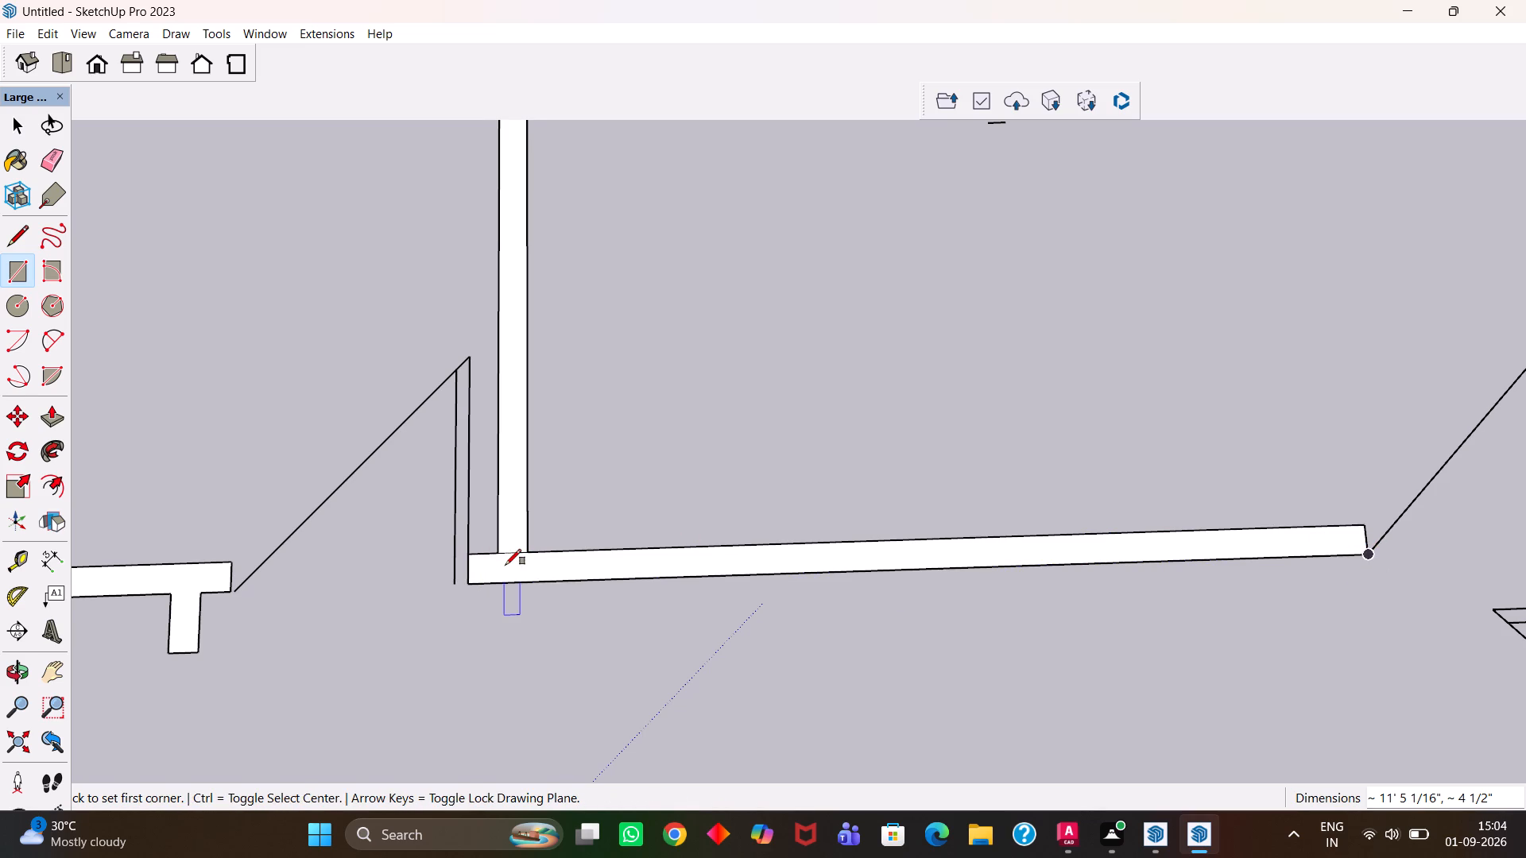
pyautogui.scroll(3, 505, 565)
pyautogui.press('e')
pyautogui.moveTo(509, 548); pyautogui.dragTo(511, 561)
# Erase the edge where the crossing partition meets the small rooms' partition.
pyautogui.scroll(-10, 511, 561)
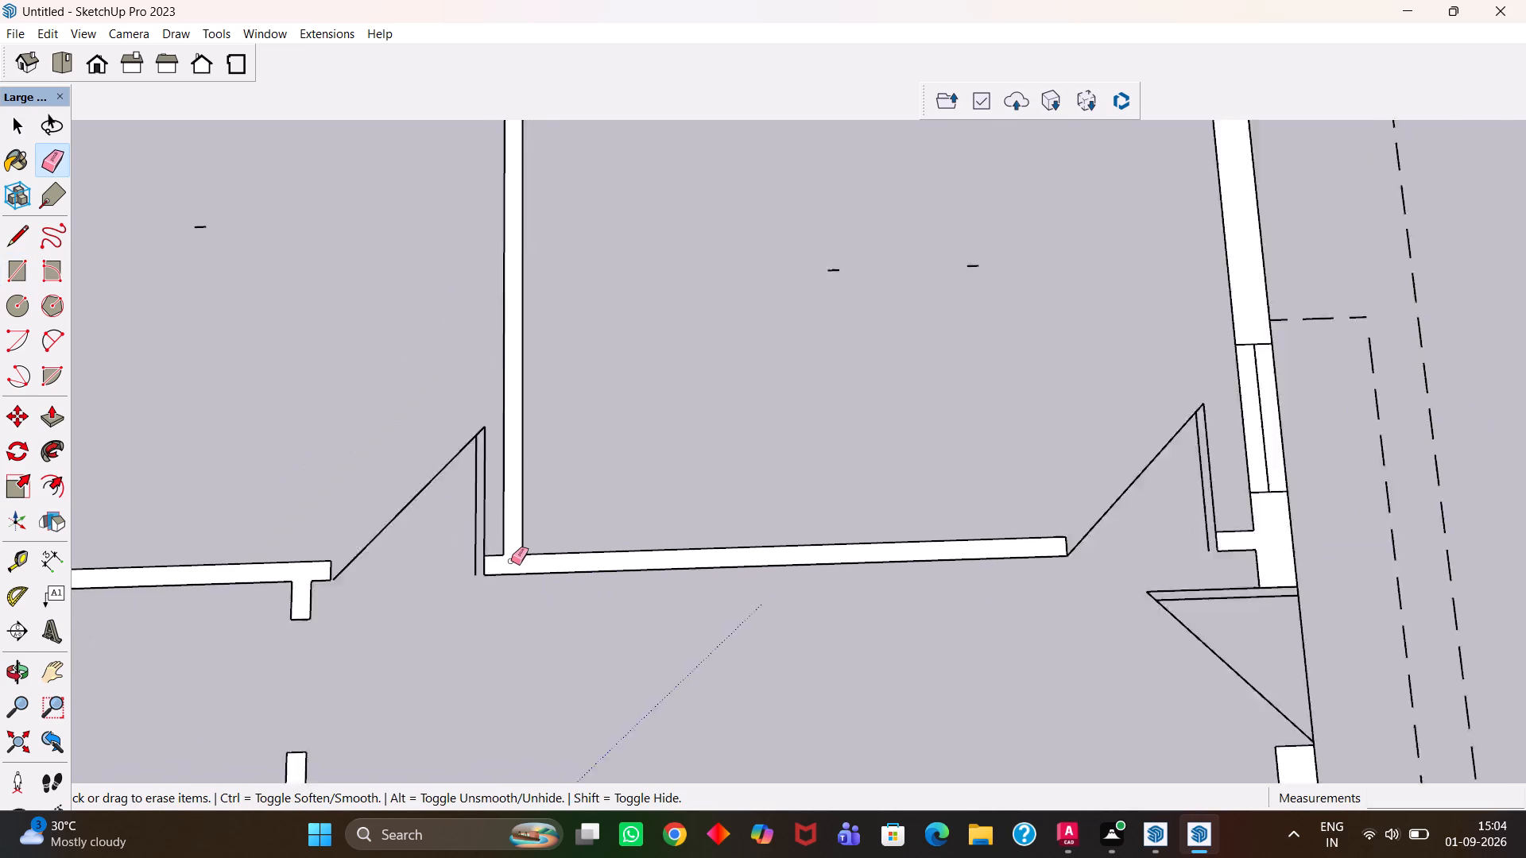
pyautogui.scroll(-4, 511, 561)
pyautogui.press('h')
pyautogui.moveTo(582, 454); pyautogui.dragTo(540, 691)
pyautogui.scroll(13, 468, 452)
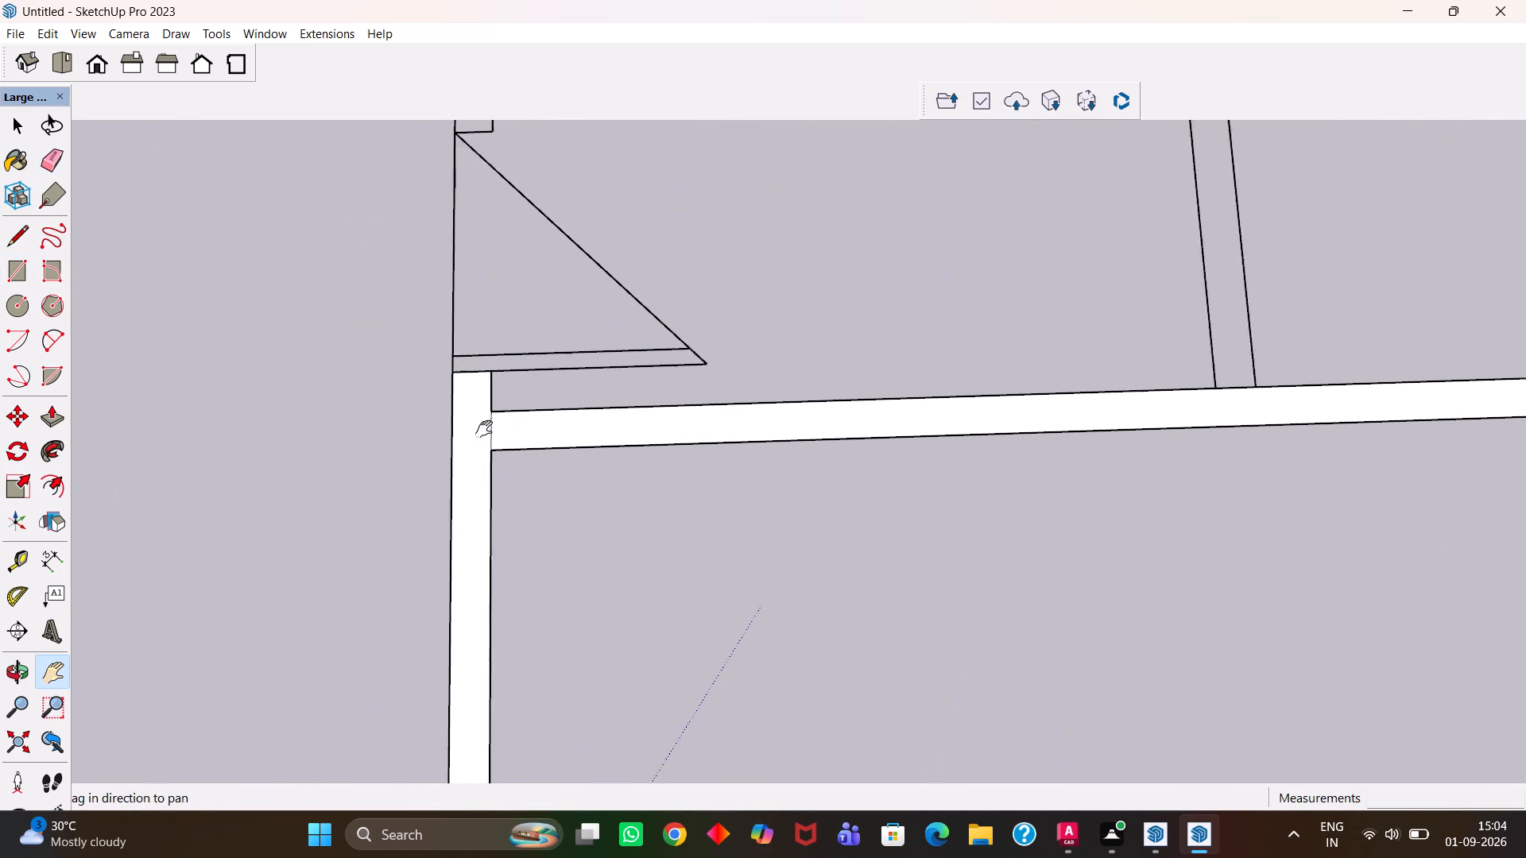
pyautogui.scroll(2, 484, 429)
pyautogui.press('e')
pyautogui.moveTo(494, 433); pyautogui.dragTo(470, 434)
# Trace the dividing wall between the two small rooms, about 4' by 4 5/8", and erase its edge with the partition below.
pyautogui.scroll(-6, 470, 438)
pyautogui.press('h')
pyautogui.moveTo(894, 472); pyautogui.dragTo(552, 558)
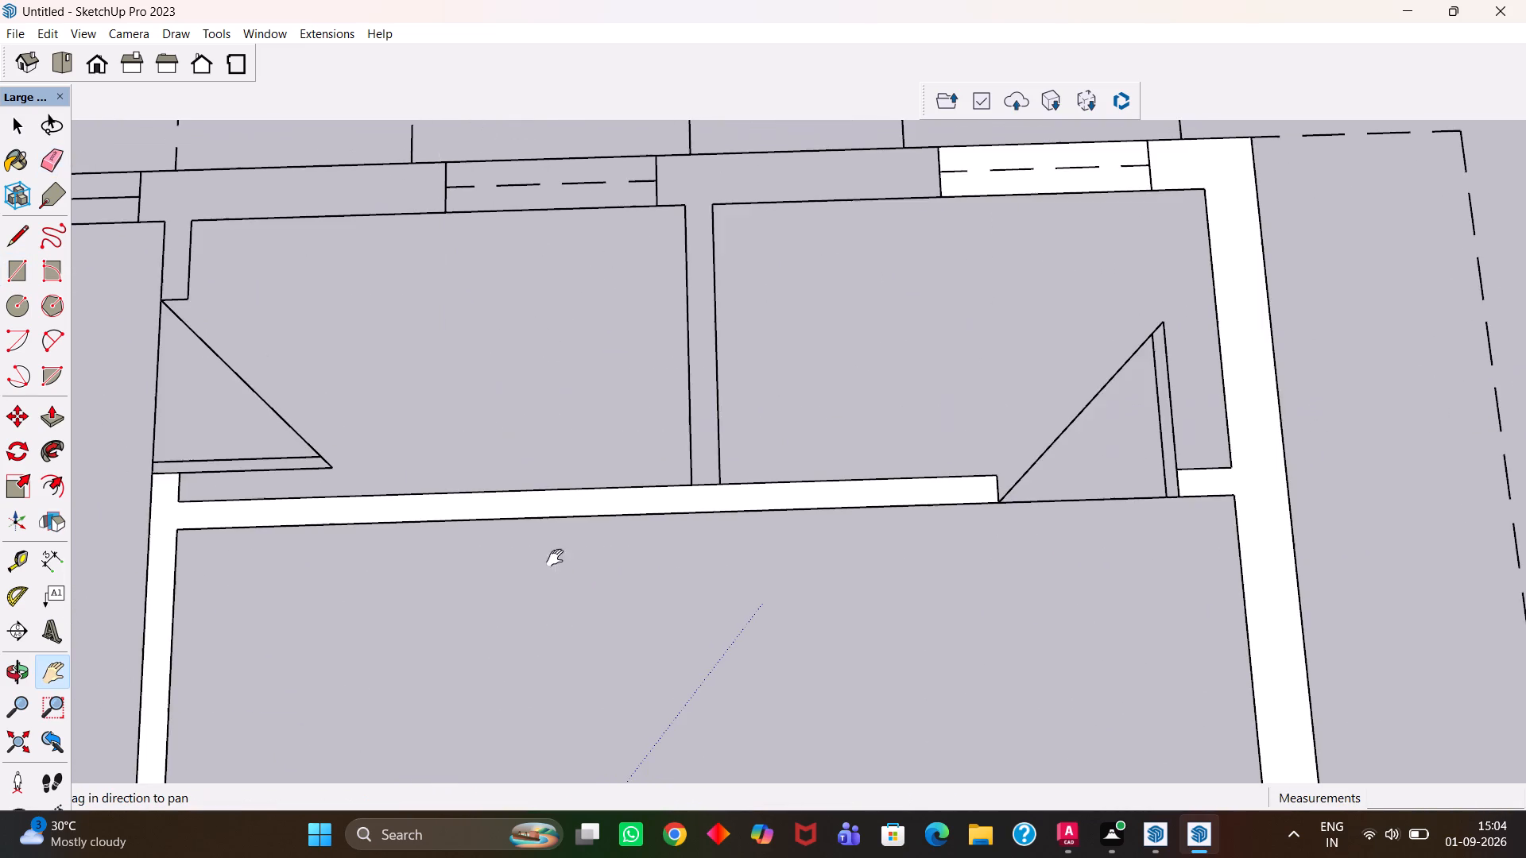
pyautogui.scroll(-1, 686, 495)
pyautogui.scroll(2, 686, 495)
pyautogui.scroll(-4, 686, 495)
pyautogui.press('h')
pyautogui.moveTo(672, 478); pyautogui.dragTo(624, 589)
pyautogui.scroll(2, 629, 586)
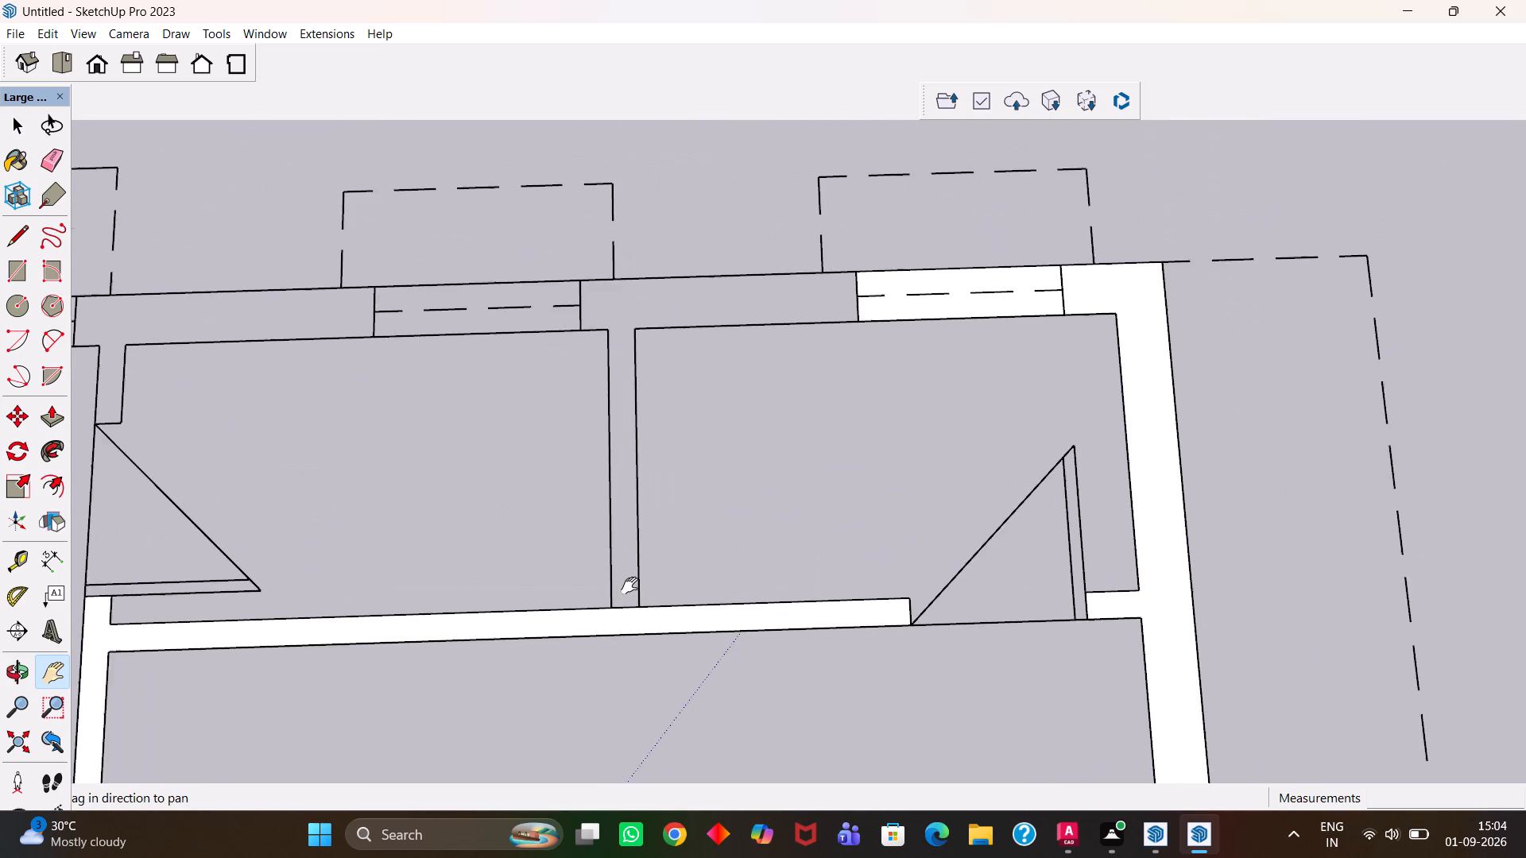
pyautogui.scroll(4, 629, 586)
pyautogui.press('r')
pyautogui.click(607, 616)
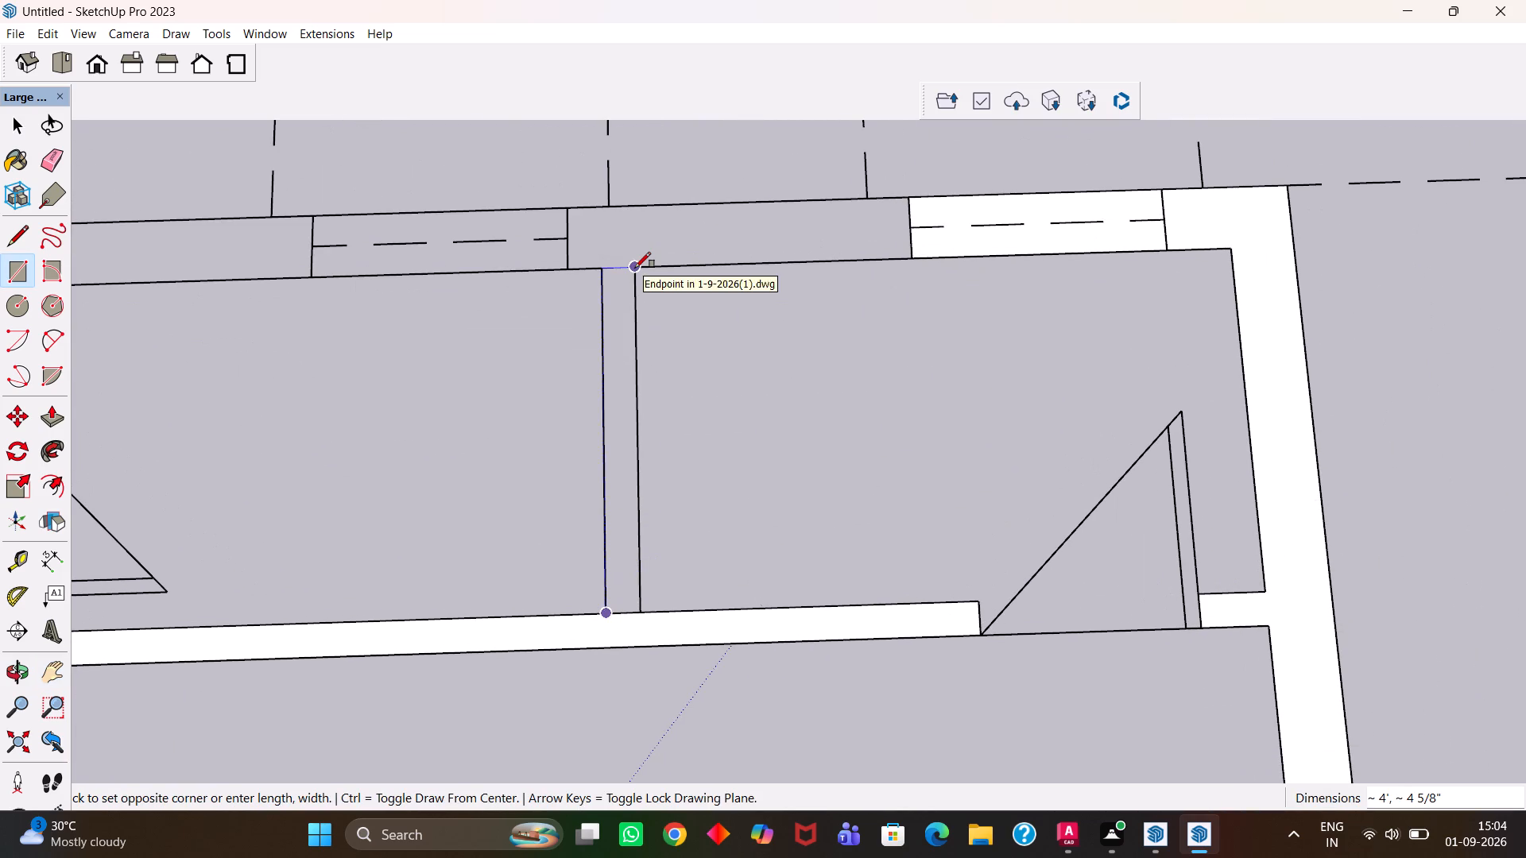
pyautogui.click(635, 268)
pyautogui.scroll(5, 634, 495)
pyautogui.press('e')
pyautogui.moveTo(610, 682); pyautogui.dragTo(610, 708)
# Trace the exterior wall piece between the two small rooms' windows, about 4' 7/16" by 9".
pyautogui.scroll(-8, 616, 620)
pyautogui.press('h')
pyautogui.scroll(-6, 608, 559)
pyautogui.scroll(7, 617, 450)
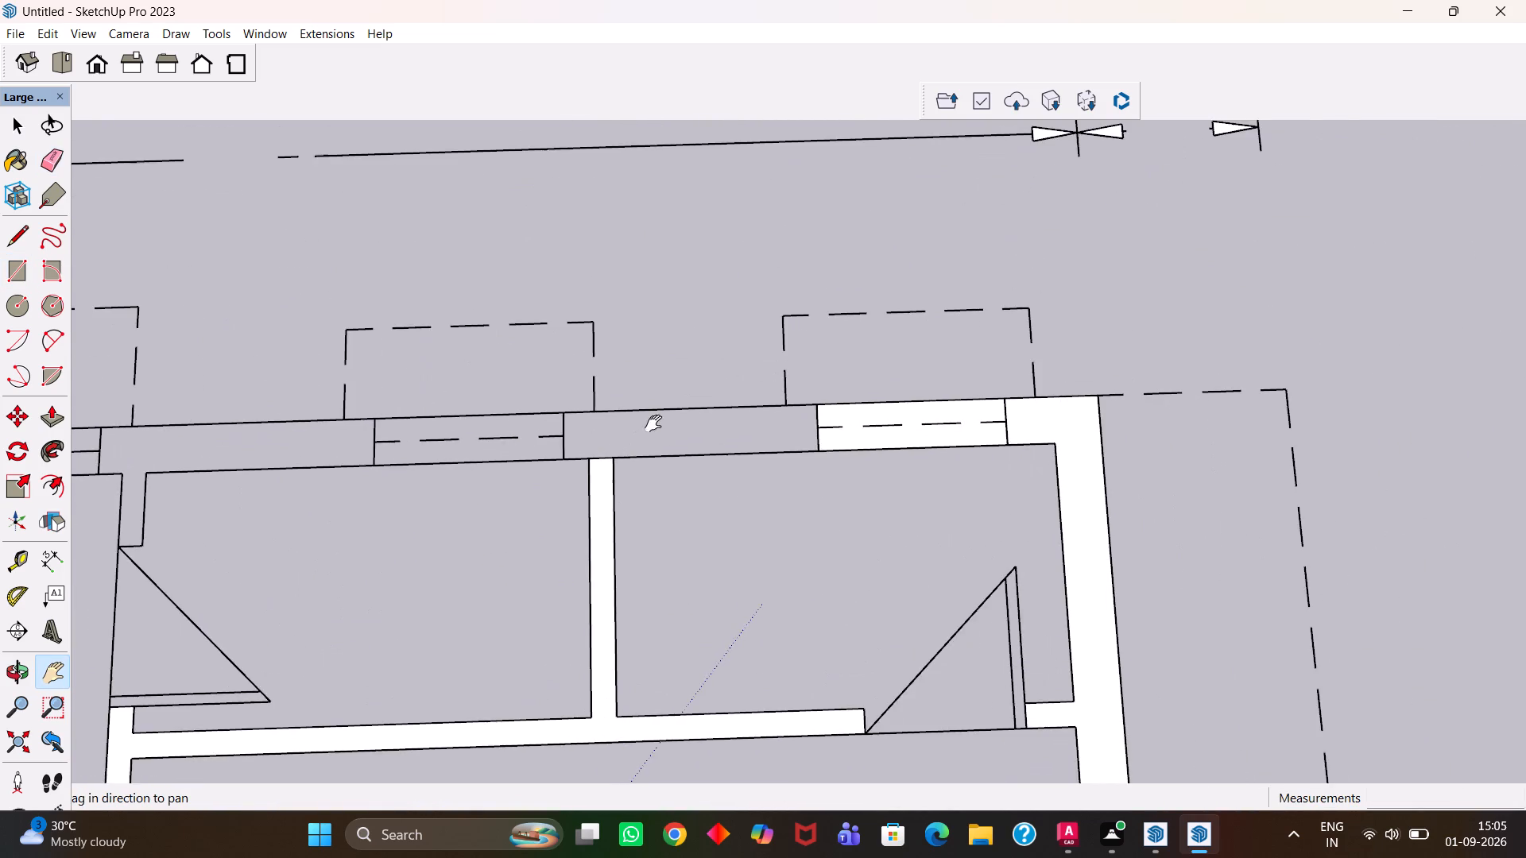
pyautogui.moveTo(680, 428); pyautogui.dragTo(605, 441)
pyautogui.scroll(5, 609, 439)
pyautogui.press('r')
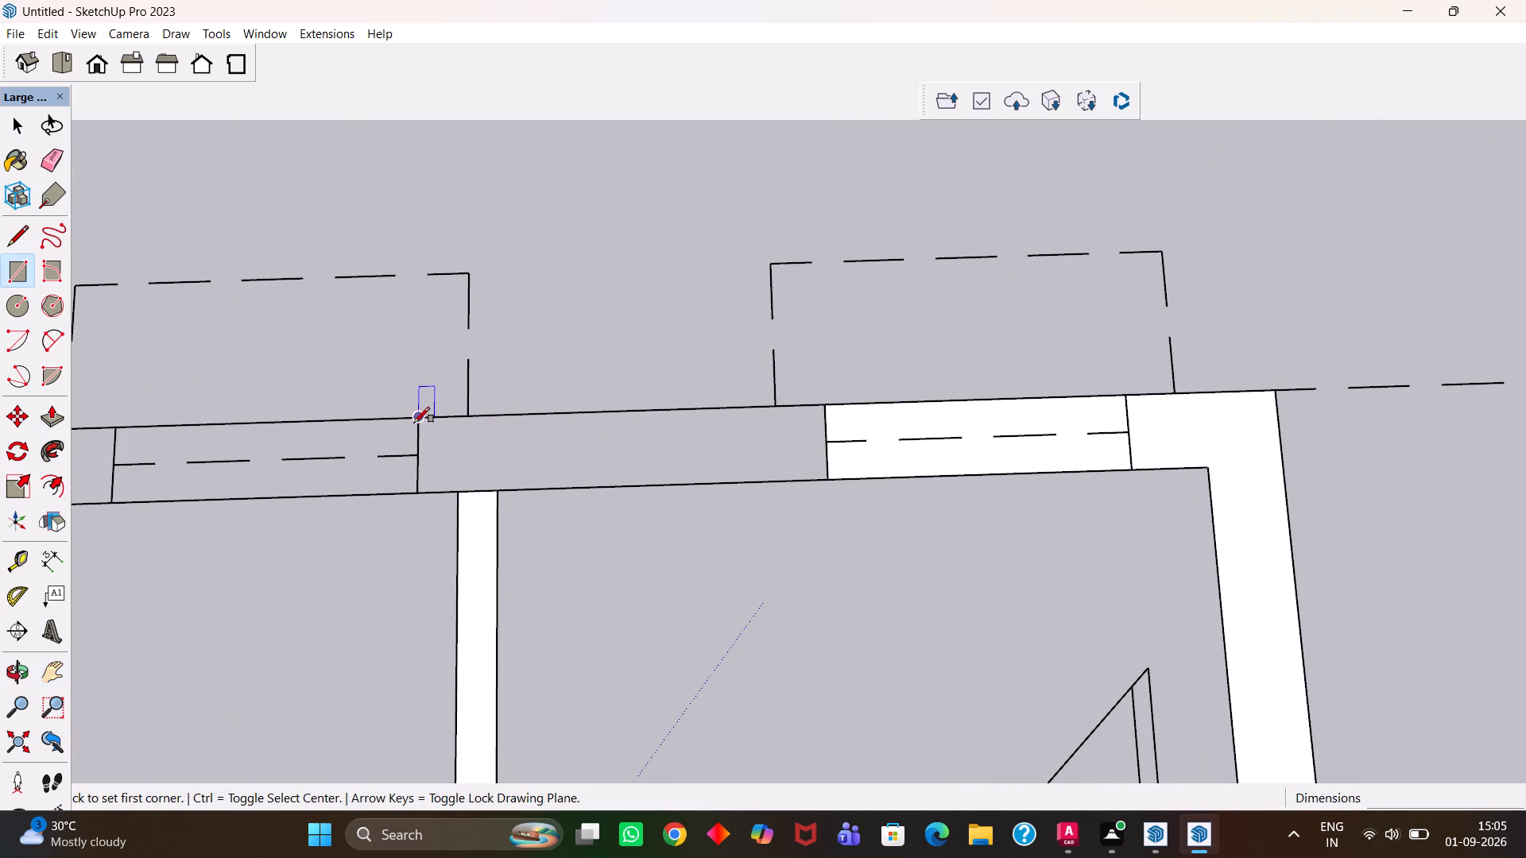
pyautogui.click(414, 423)
pyautogui.click(826, 476)
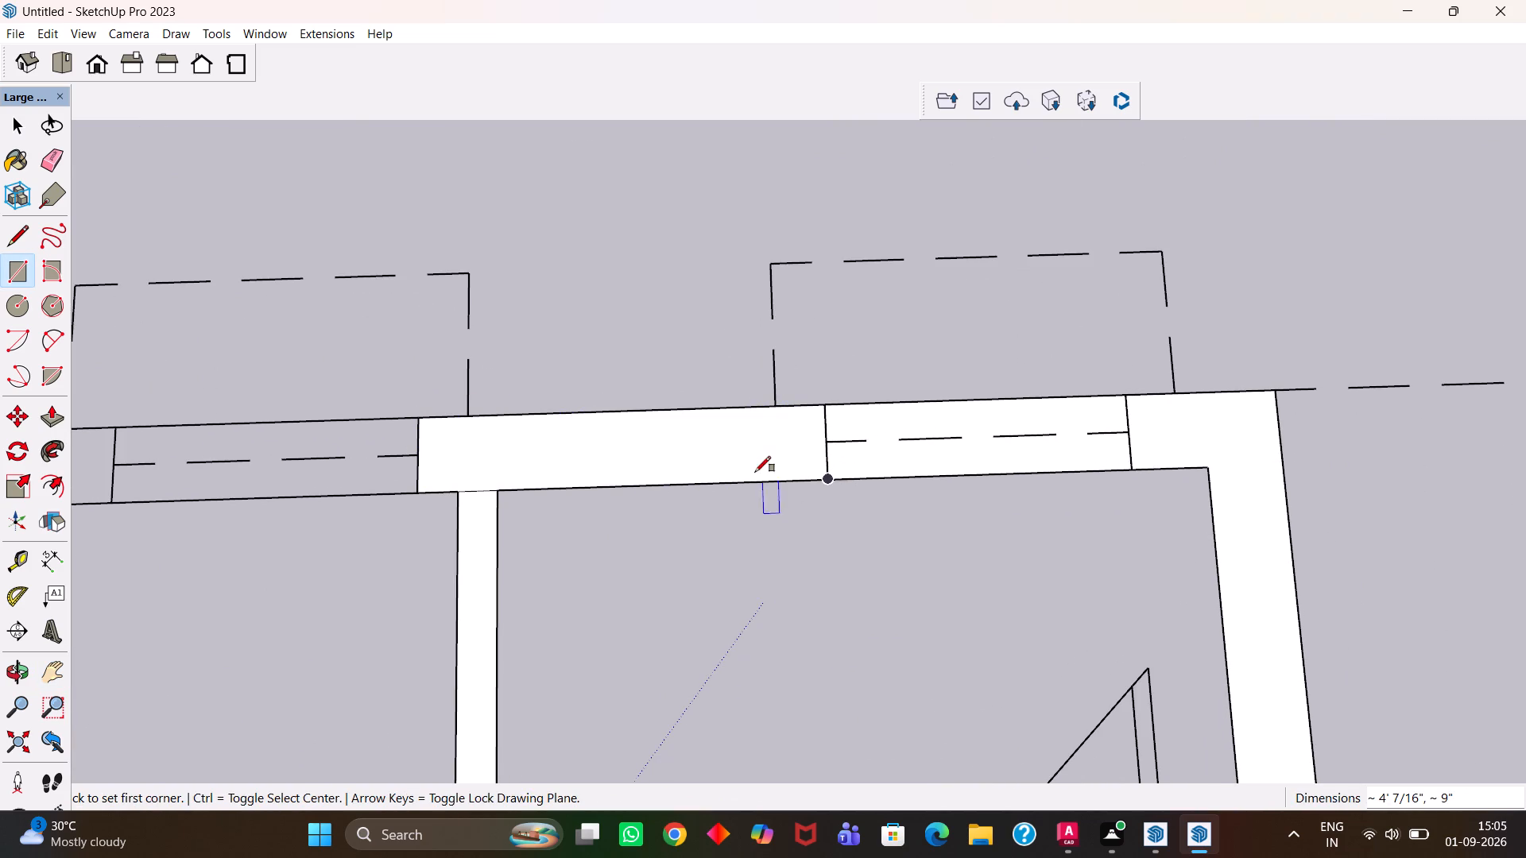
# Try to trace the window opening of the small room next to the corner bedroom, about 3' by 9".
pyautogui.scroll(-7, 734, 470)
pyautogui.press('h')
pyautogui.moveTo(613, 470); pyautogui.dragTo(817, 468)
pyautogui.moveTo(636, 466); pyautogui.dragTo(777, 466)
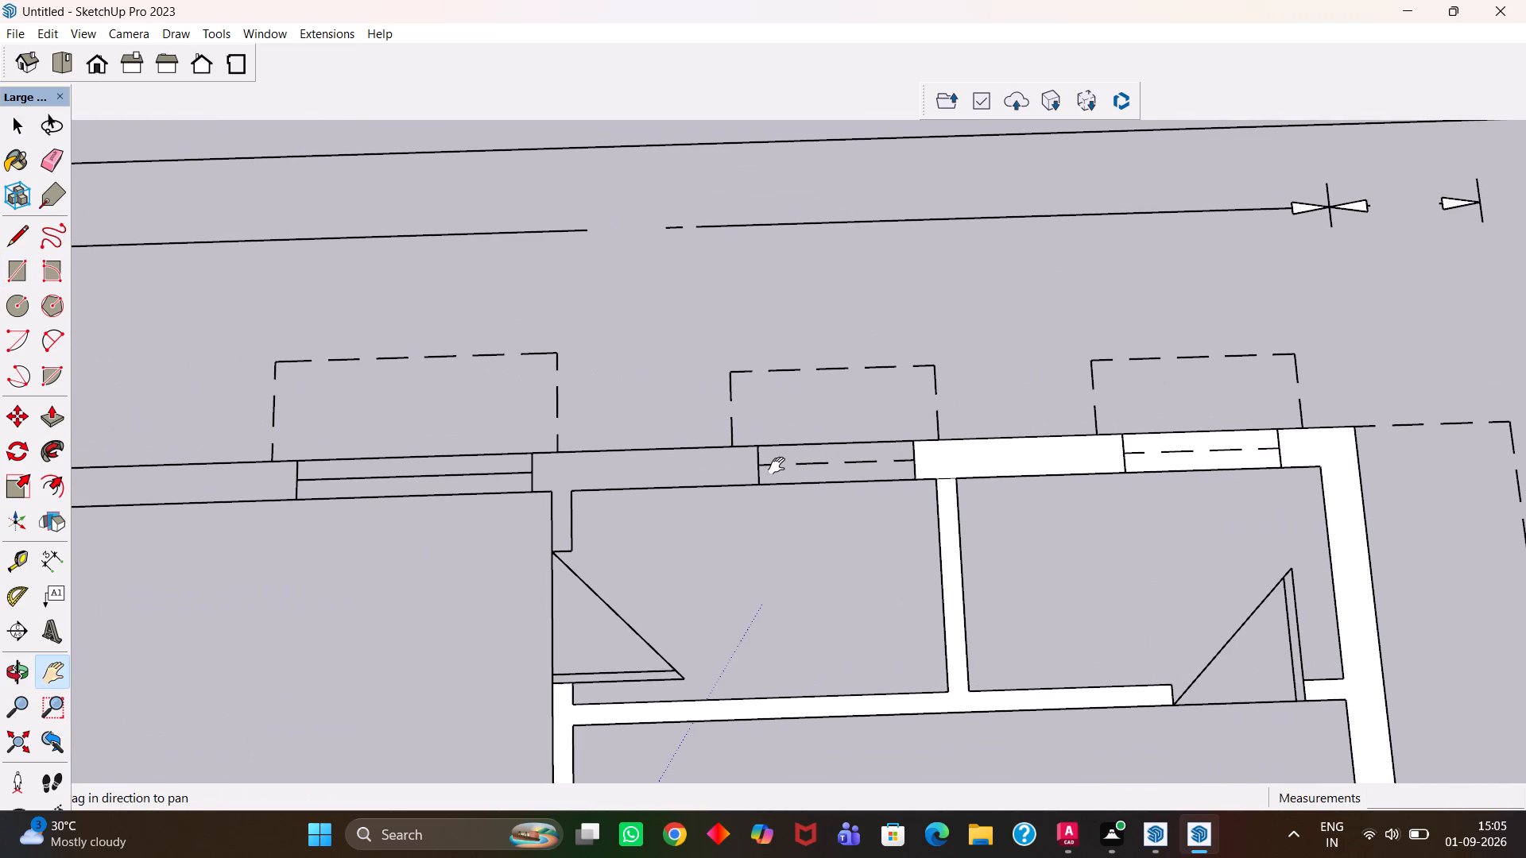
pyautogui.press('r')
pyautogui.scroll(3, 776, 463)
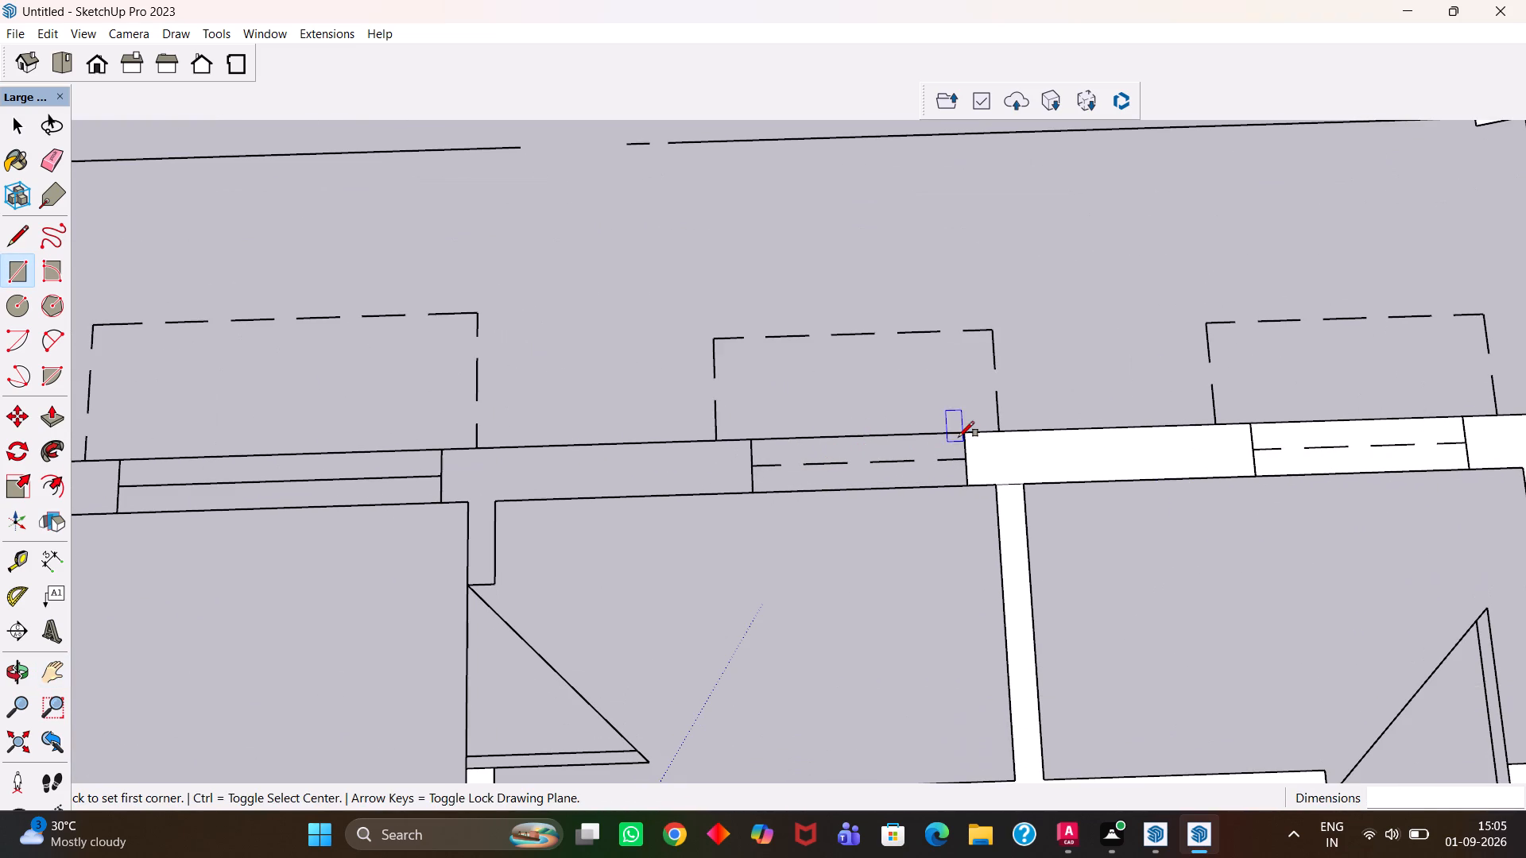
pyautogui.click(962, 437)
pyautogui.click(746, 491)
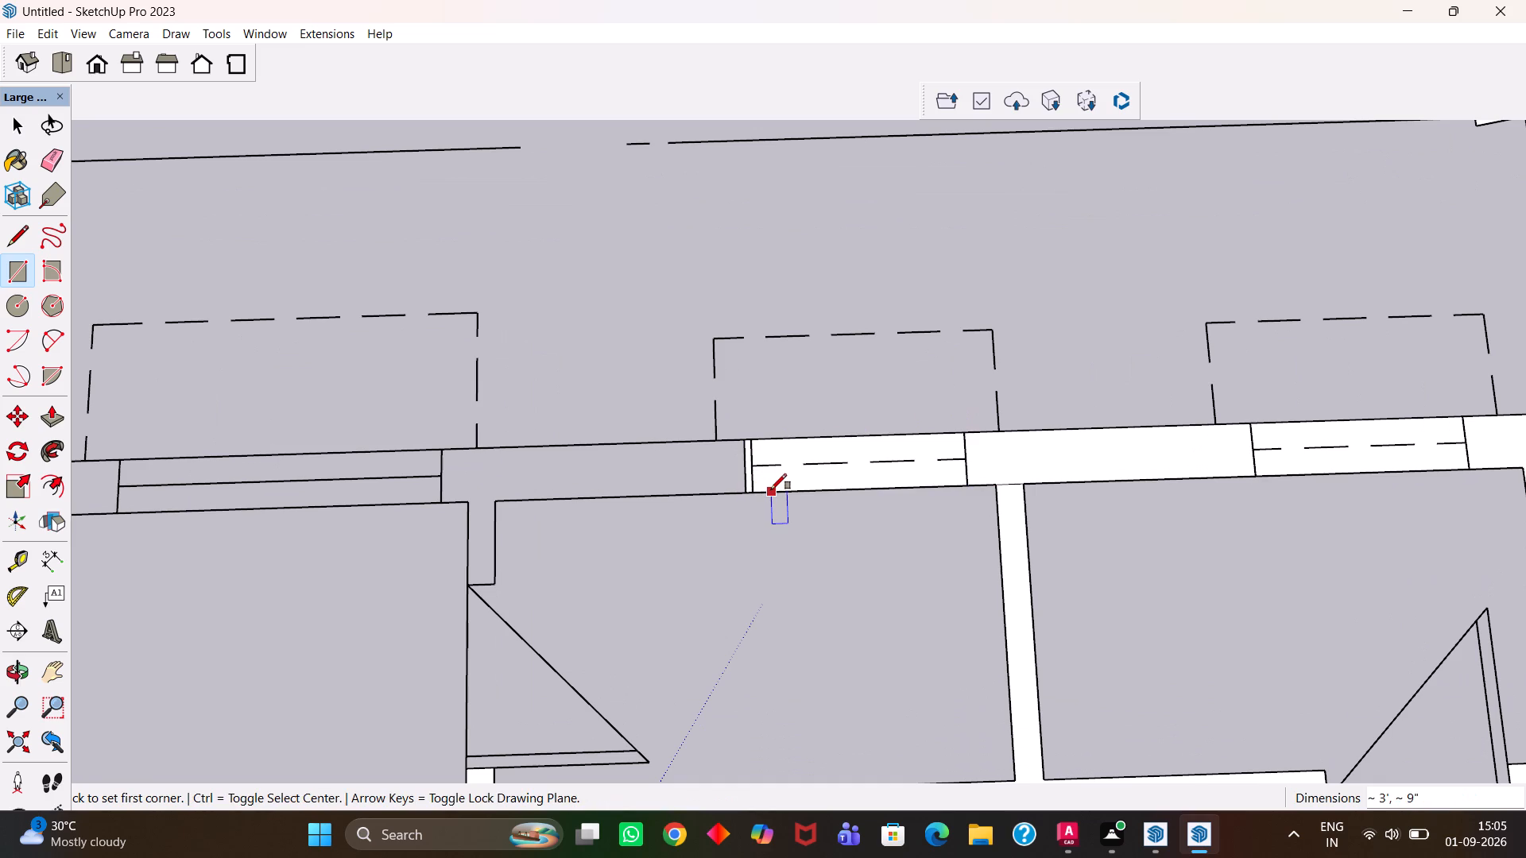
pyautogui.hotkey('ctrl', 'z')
# Trace that small room's window opening exactly between its two jambs, about 9" deep.
pyautogui.click(752, 446)
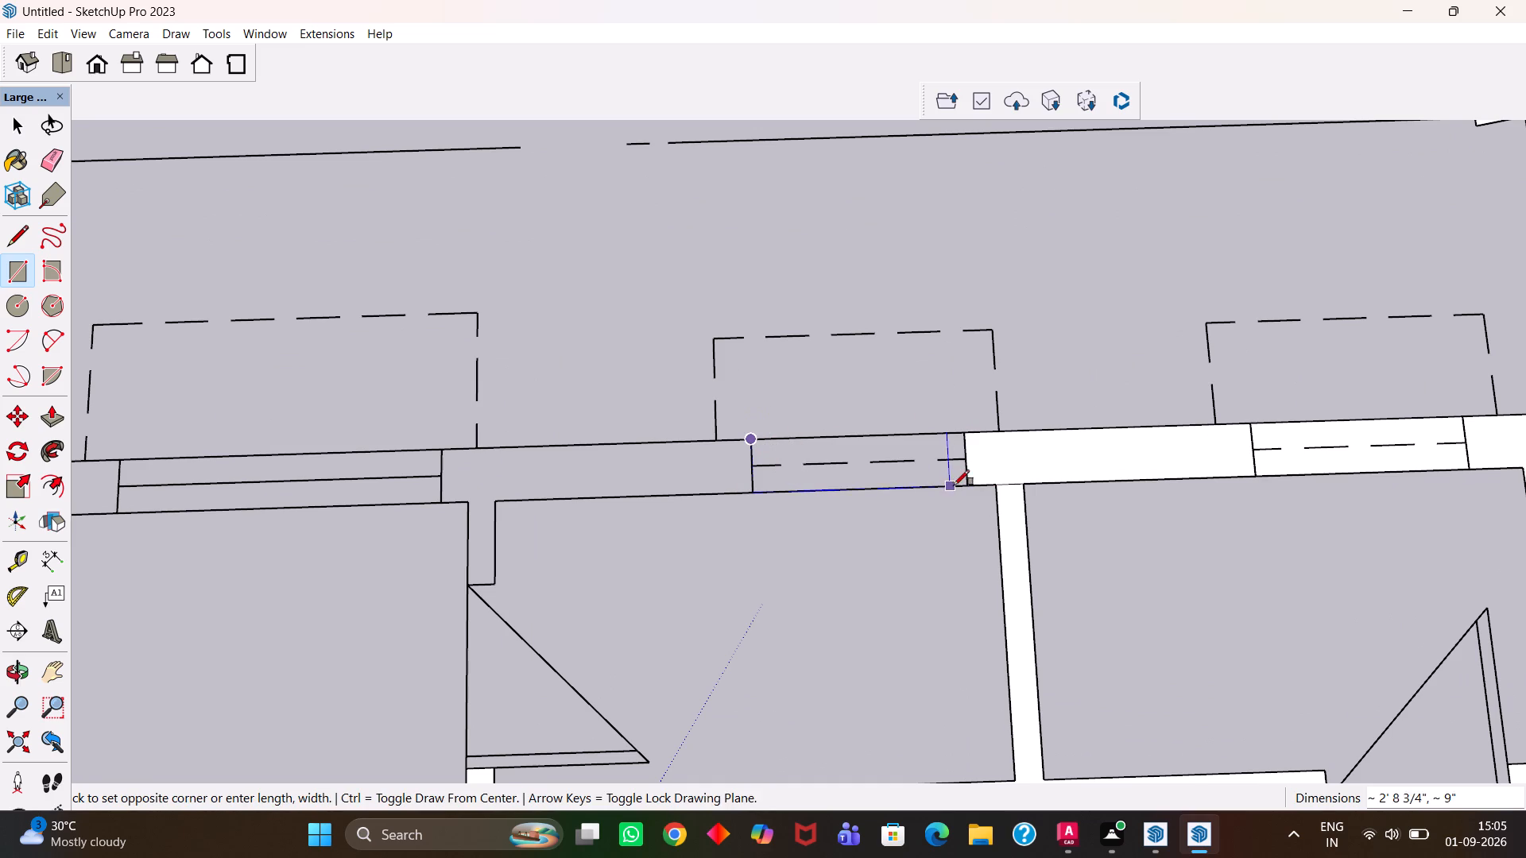
pyautogui.click(968, 483)
# Trace the exterior wall piece between the small room's window and the corner bedroom's window.
pyautogui.click(753, 443)
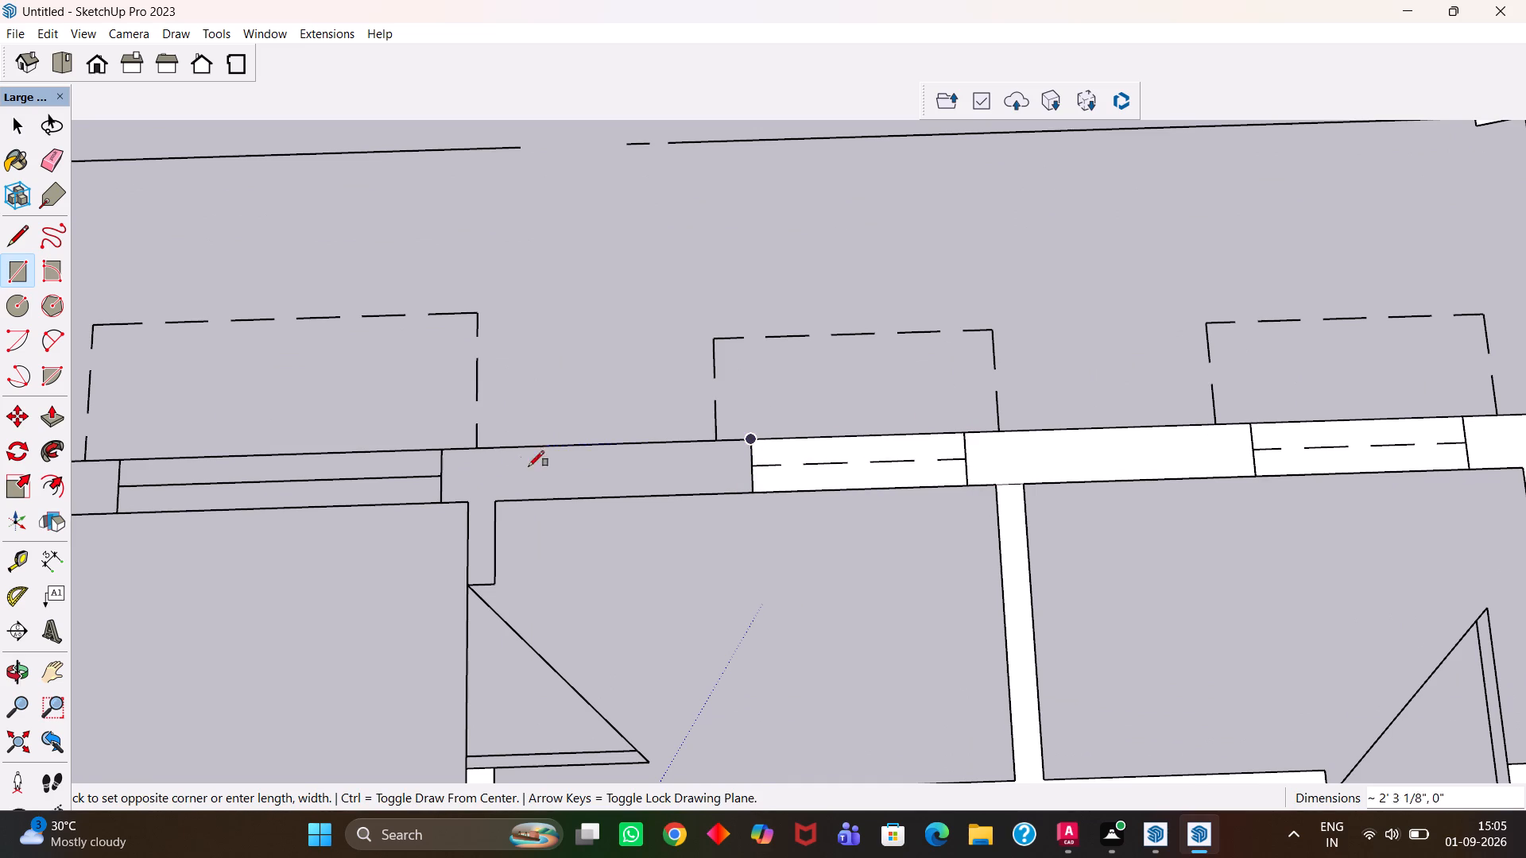
pyautogui.click(442, 503)
# Trace the short partition stub between the exterior wall and the small room's door, and erase its edge with the wall.
pyautogui.moveTo(464, 581); pyautogui.dragTo(465, 571)
pyautogui.click(493, 502)
pyautogui.scroll(3, 493, 502)
pyautogui.press('e')
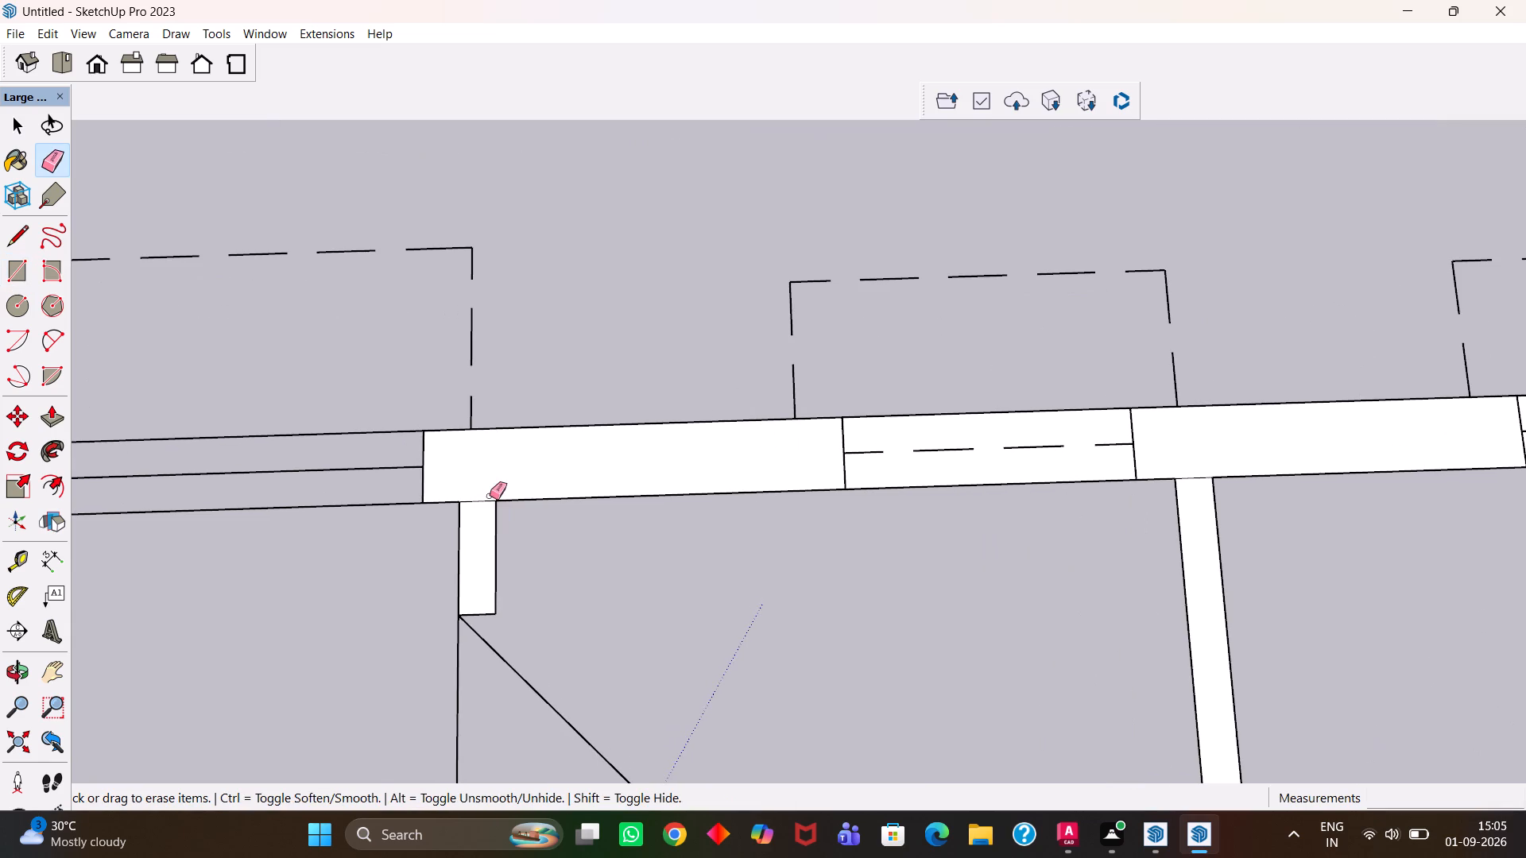
pyautogui.moveTo(490, 495); pyautogui.dragTo(480, 512)
# Trace the corner bedroom's window opening in the same exterior wall.
pyautogui.scroll(-5, 771, 473)
pyautogui.press('h')
pyautogui.moveTo(539, 513); pyautogui.dragTo(749, 497)
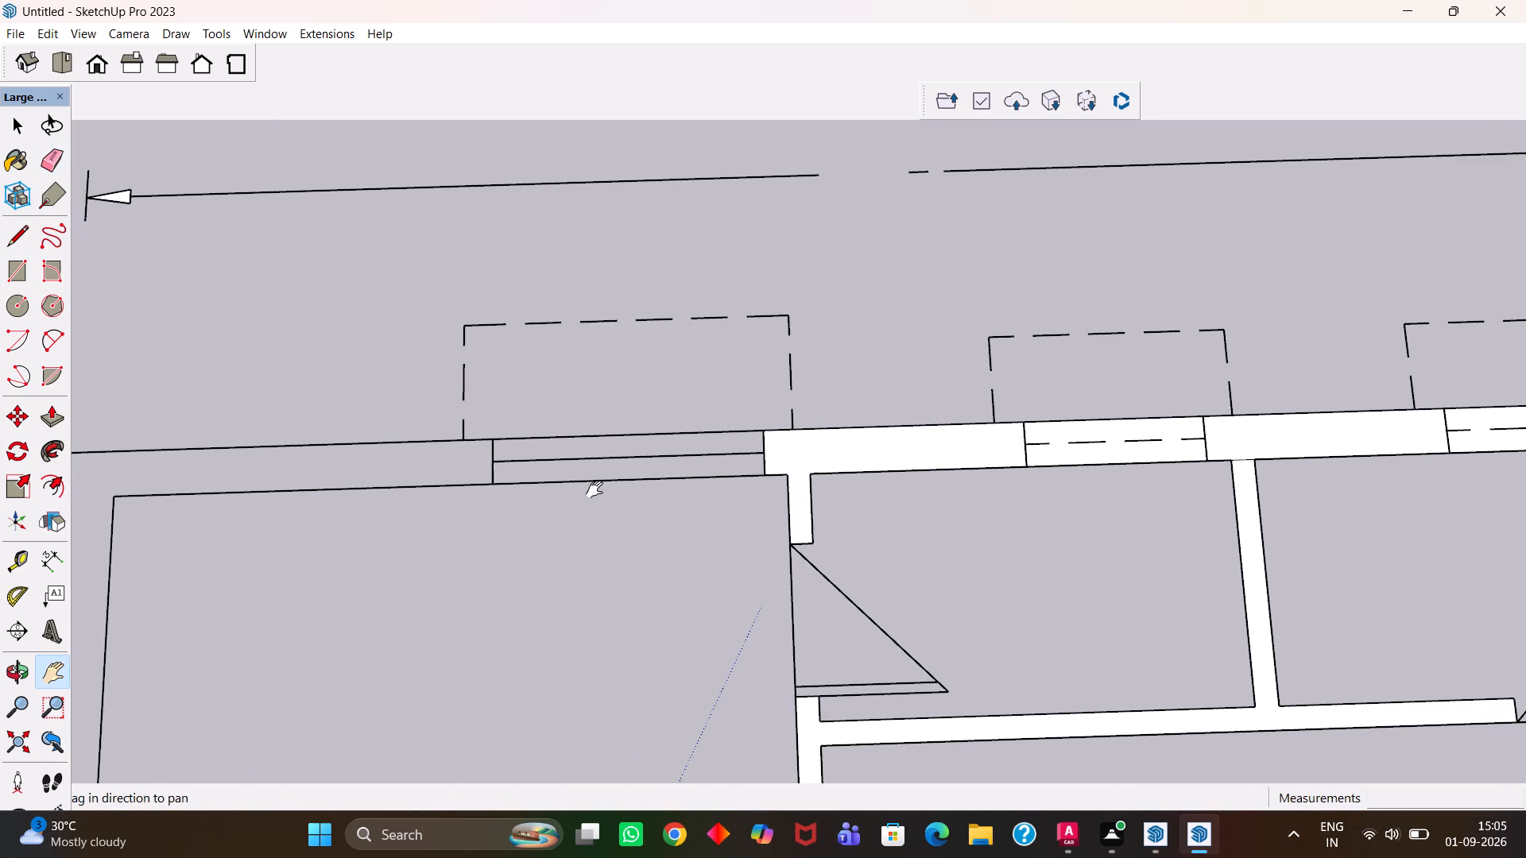
pyautogui.moveTo(595, 489); pyautogui.dragTo(691, 489)
pyautogui.press('e')
pyautogui.press('r')
pyautogui.click(858, 431)
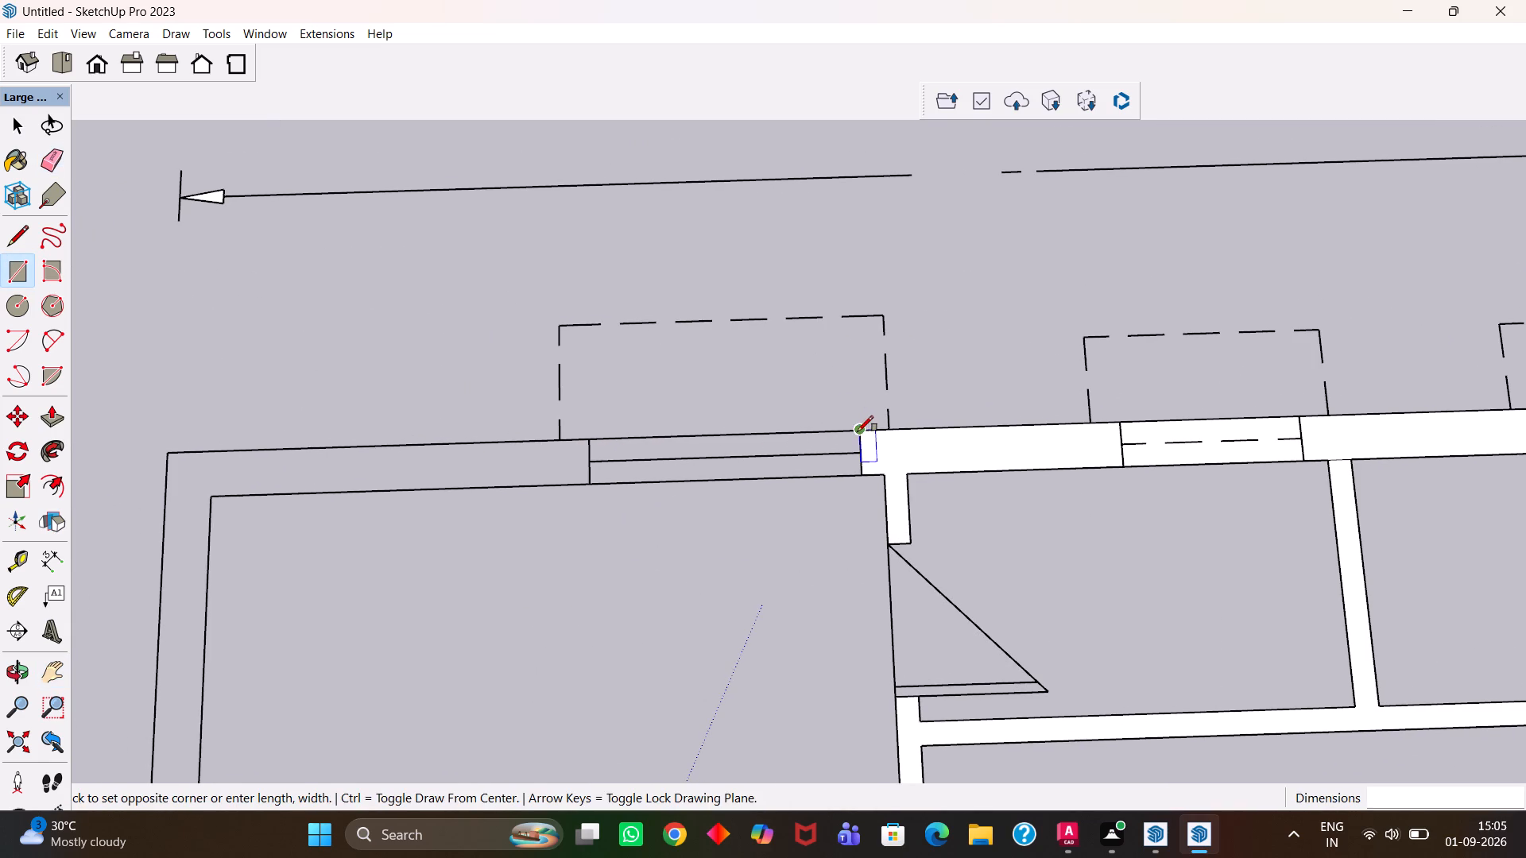
pyautogui.click(589, 483)
# Trace the exterior wall piece from the corner bedroom's window to the building's outer corner, about 9" thick.
pyautogui.click(591, 441)
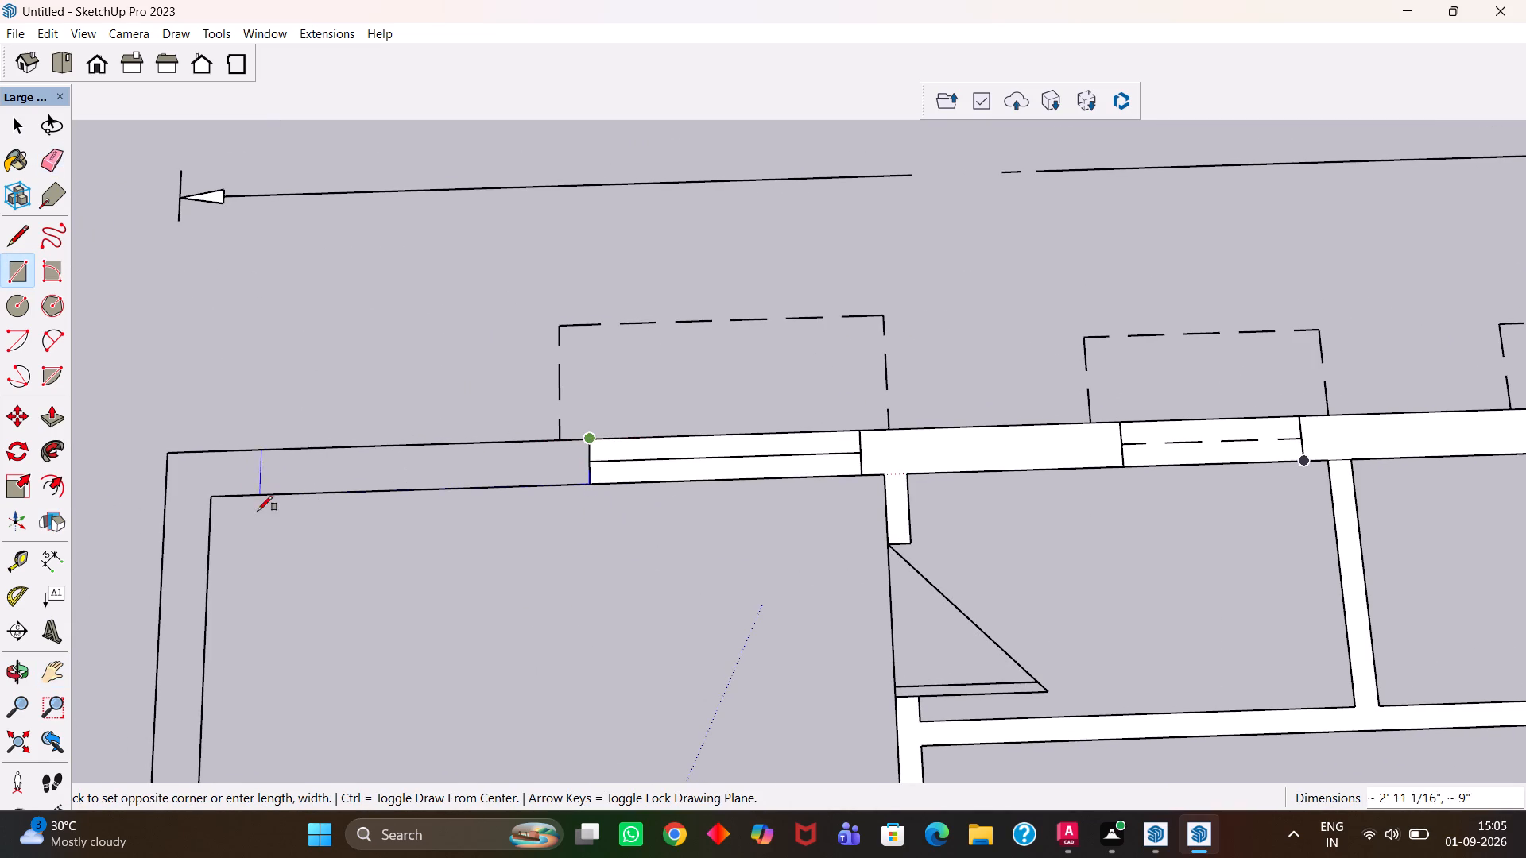
pyautogui.click(168, 505)
# Trace the corner bedroom's long side wall from the building corner to its side window, and erase the edge at the corner.
pyautogui.press('h')
pyautogui.scroll(-5, 215, 509)
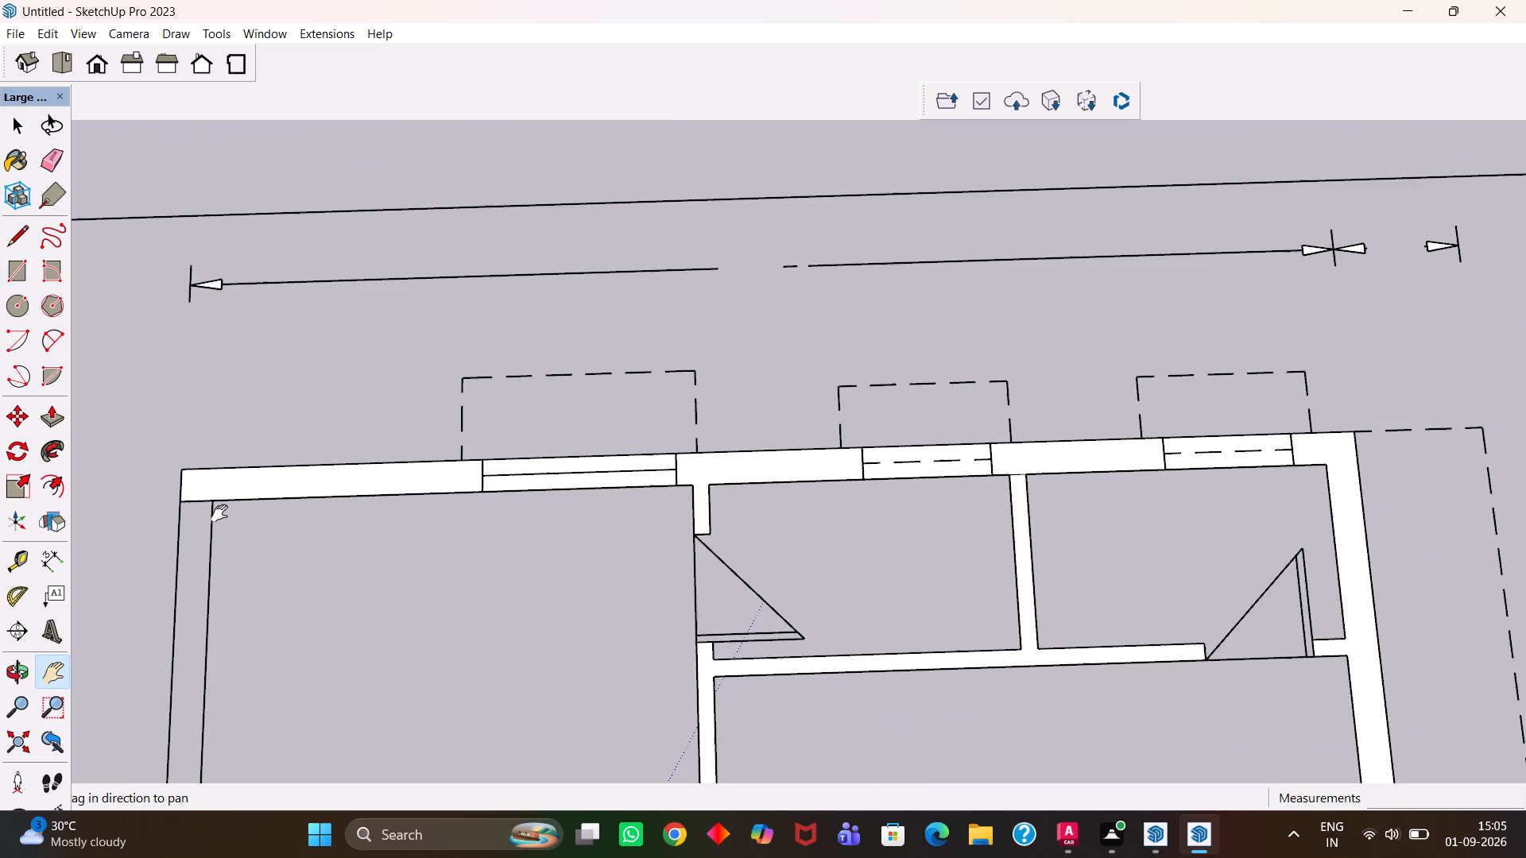
pyautogui.moveTo(232, 535); pyautogui.dragTo(478, 385)
pyautogui.scroll(-7, 482, 395)
pyautogui.moveTo(472, 459); pyautogui.dragTo(482, 412)
pyautogui.scroll(3, 477, 410)
pyautogui.press('r')
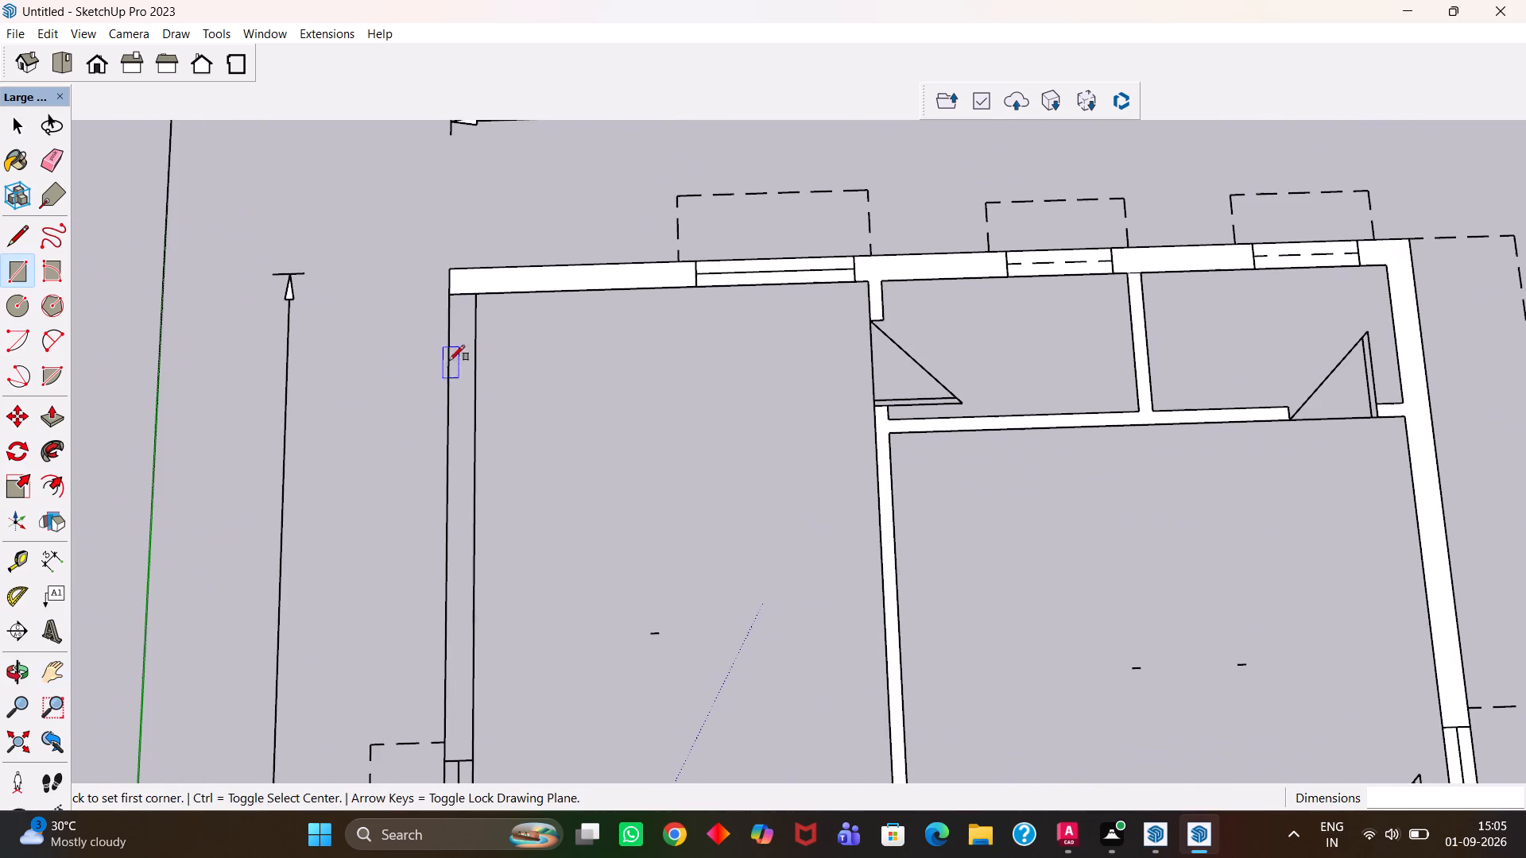
pyautogui.click(447, 295)
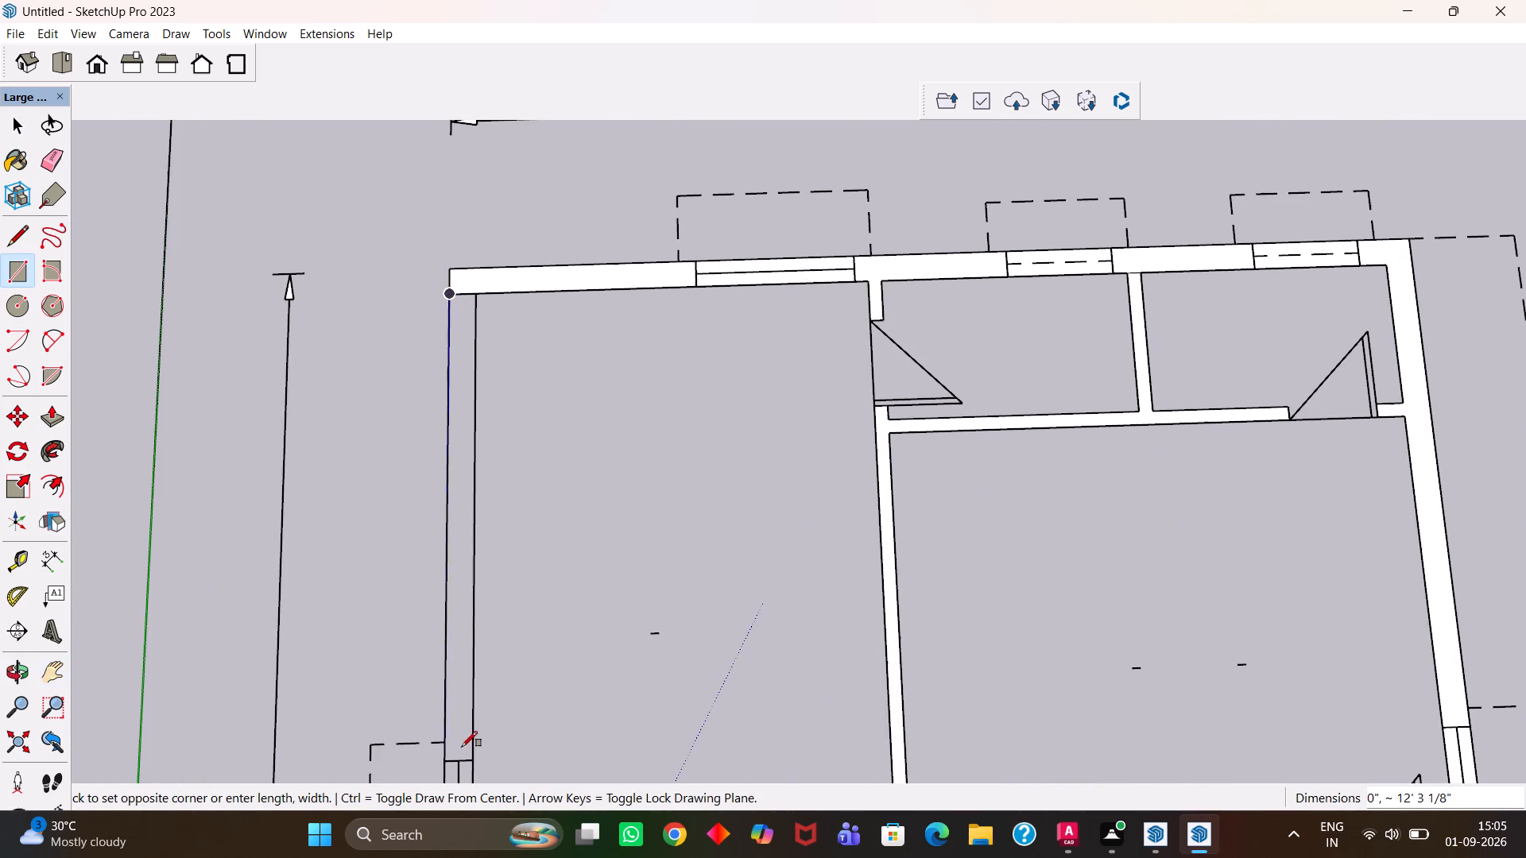
pyautogui.click(471, 759)
pyautogui.scroll(3, 463, 313)
pyautogui.press('e')
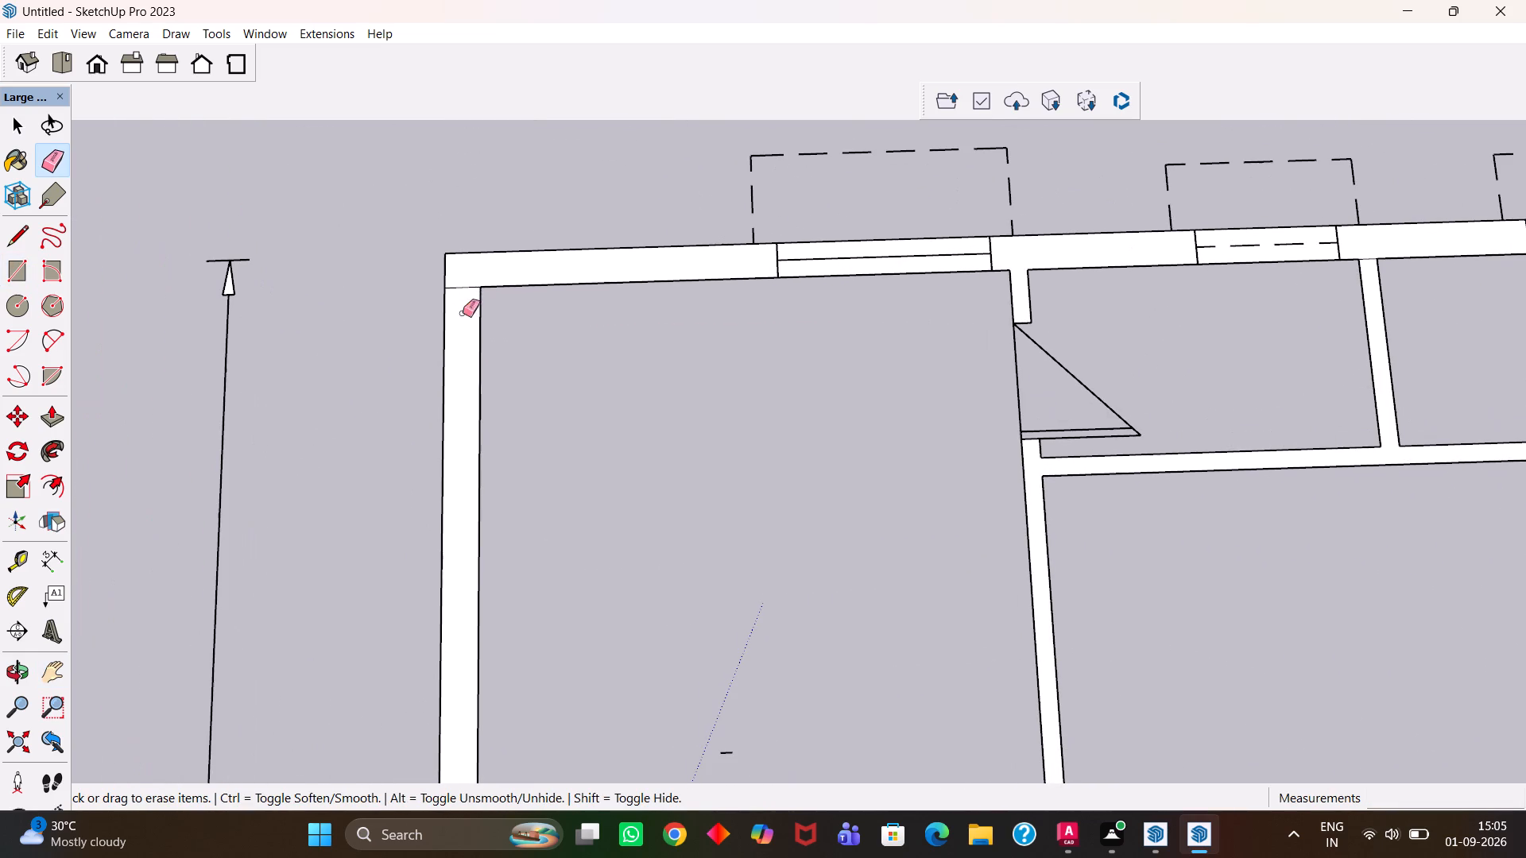
pyautogui.moveTo(466, 272); pyautogui.dragTo(462, 296)
# Trace the window opening in the corner bedroom's side wall, about 3' by 9".
pyautogui.press('h')
pyautogui.scroll(-6, 502, 372)
pyautogui.moveTo(539, 564); pyautogui.dragTo(487, 202)
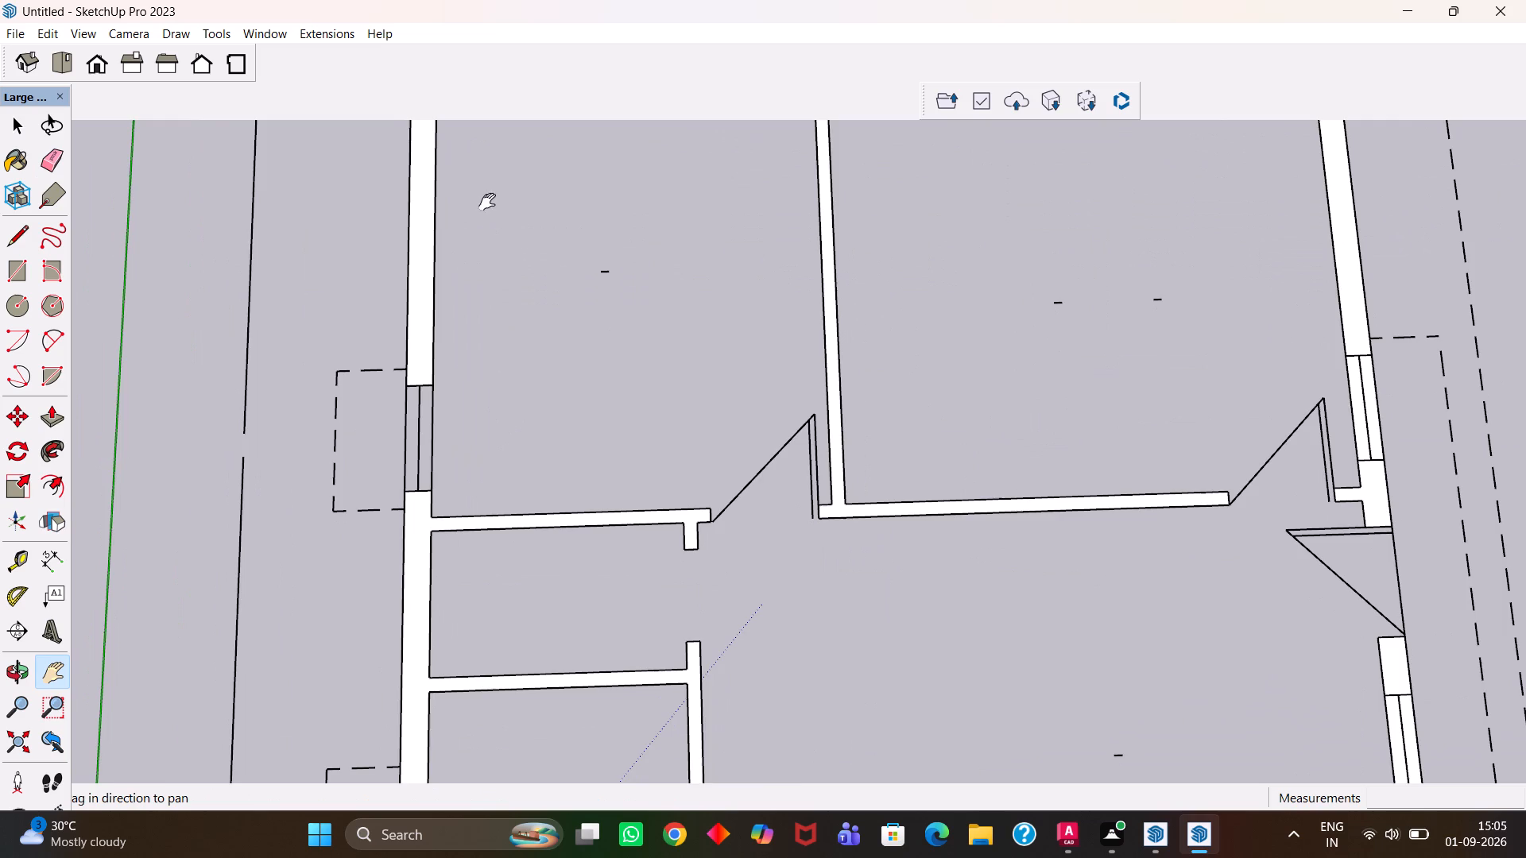
pyautogui.scroll(3, 433, 508)
pyautogui.scroll(7, 403, 423)
pyautogui.press('r')
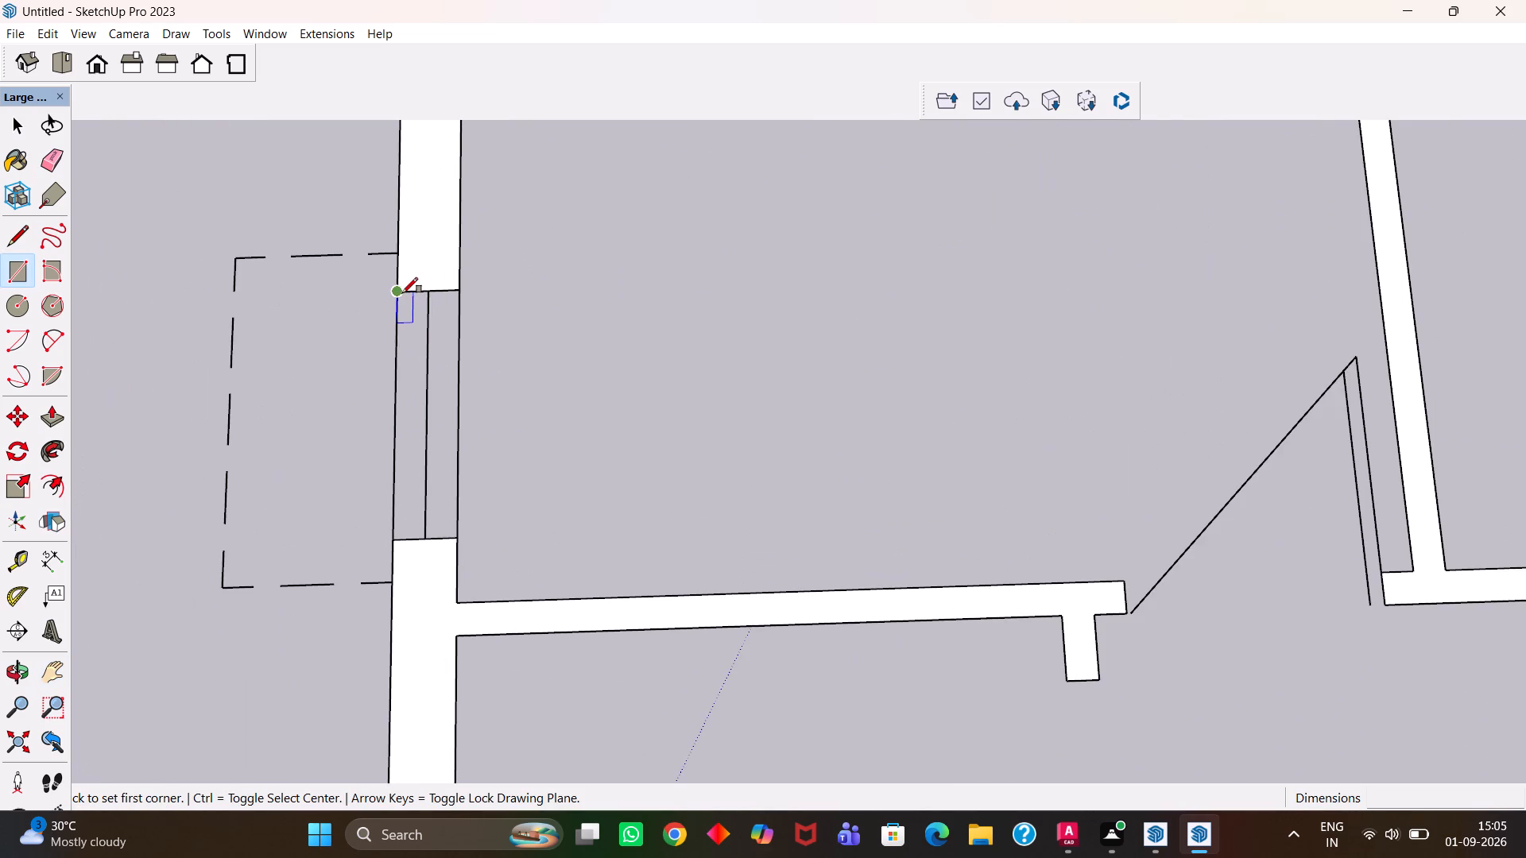
pyautogui.click(402, 293)
pyautogui.click(454, 536)
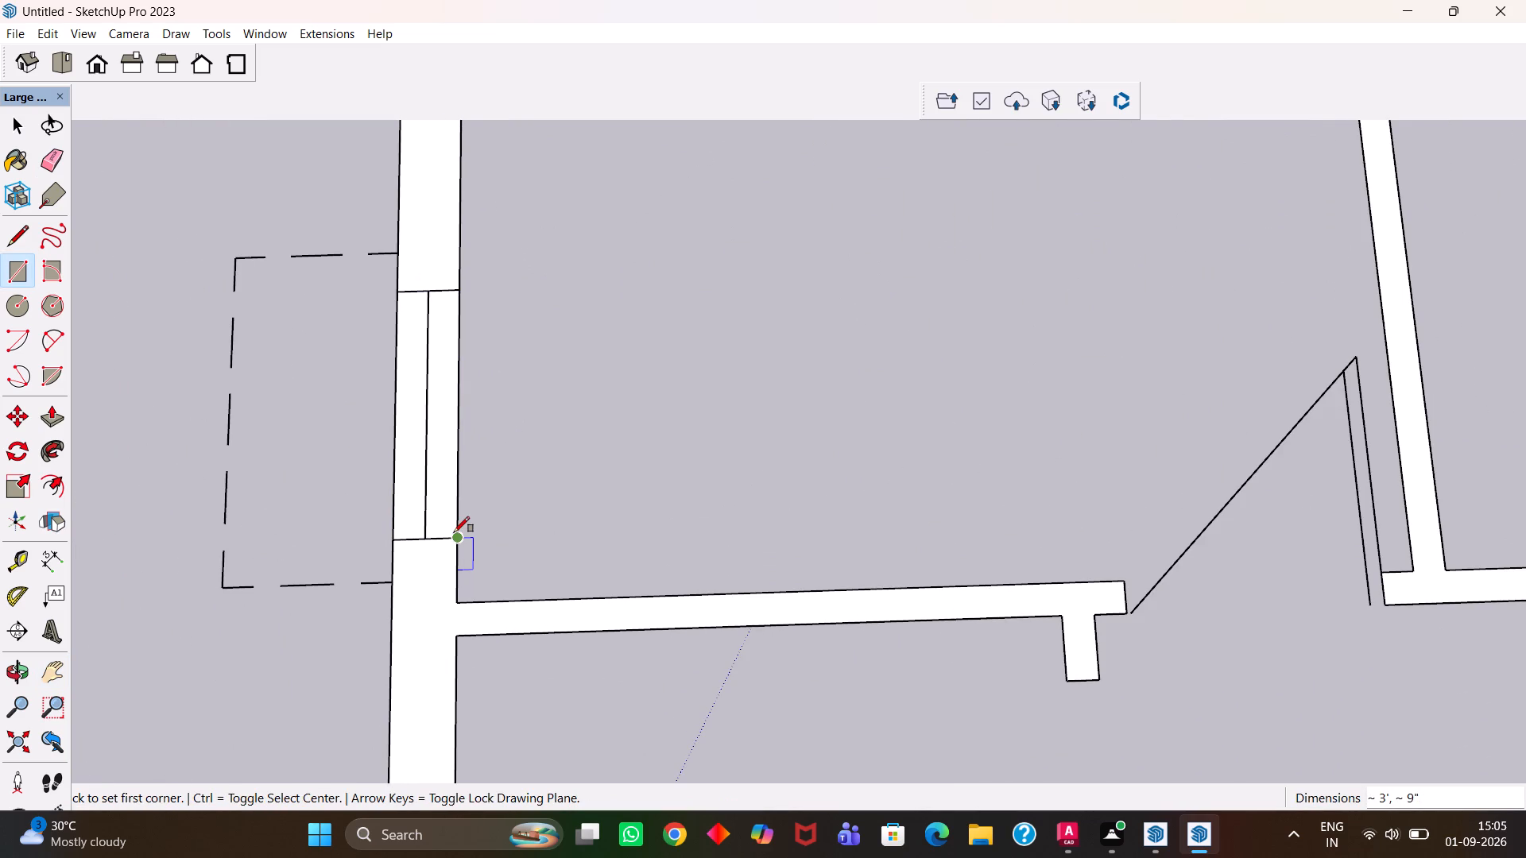
# Look over the whole floor plan to check which walls and window openings have been traced.
pyautogui.scroll(-7, 454, 531)
pyautogui.press('h')
pyautogui.moveTo(663, 497); pyautogui.dragTo(339, 443)
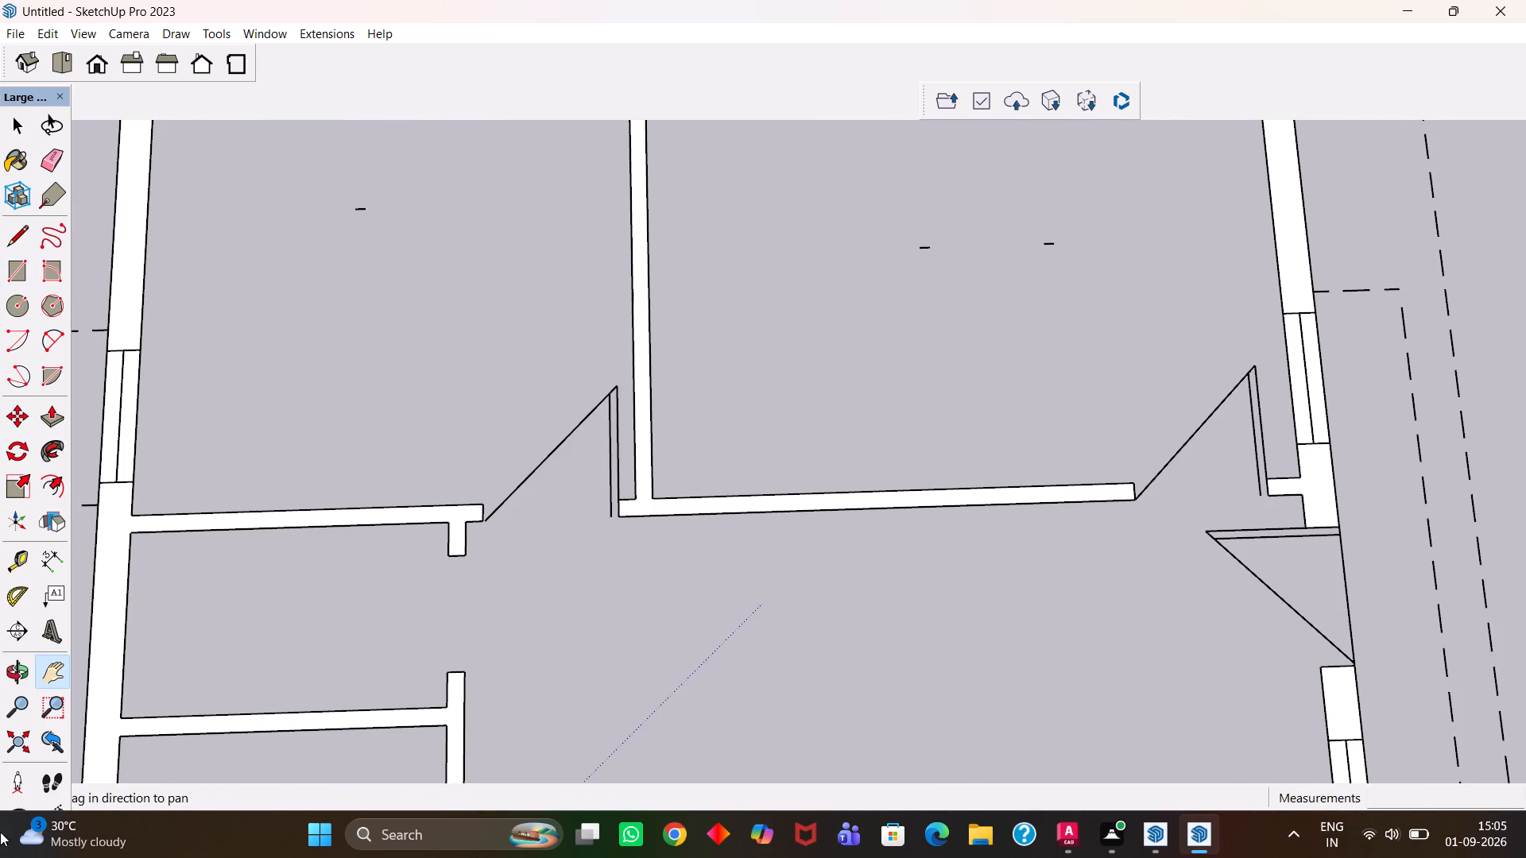
pyautogui.scroll(-7, 959, 447)
pyautogui.scroll(1, 959, 447)
pyautogui.scroll(-1, 958, 447)
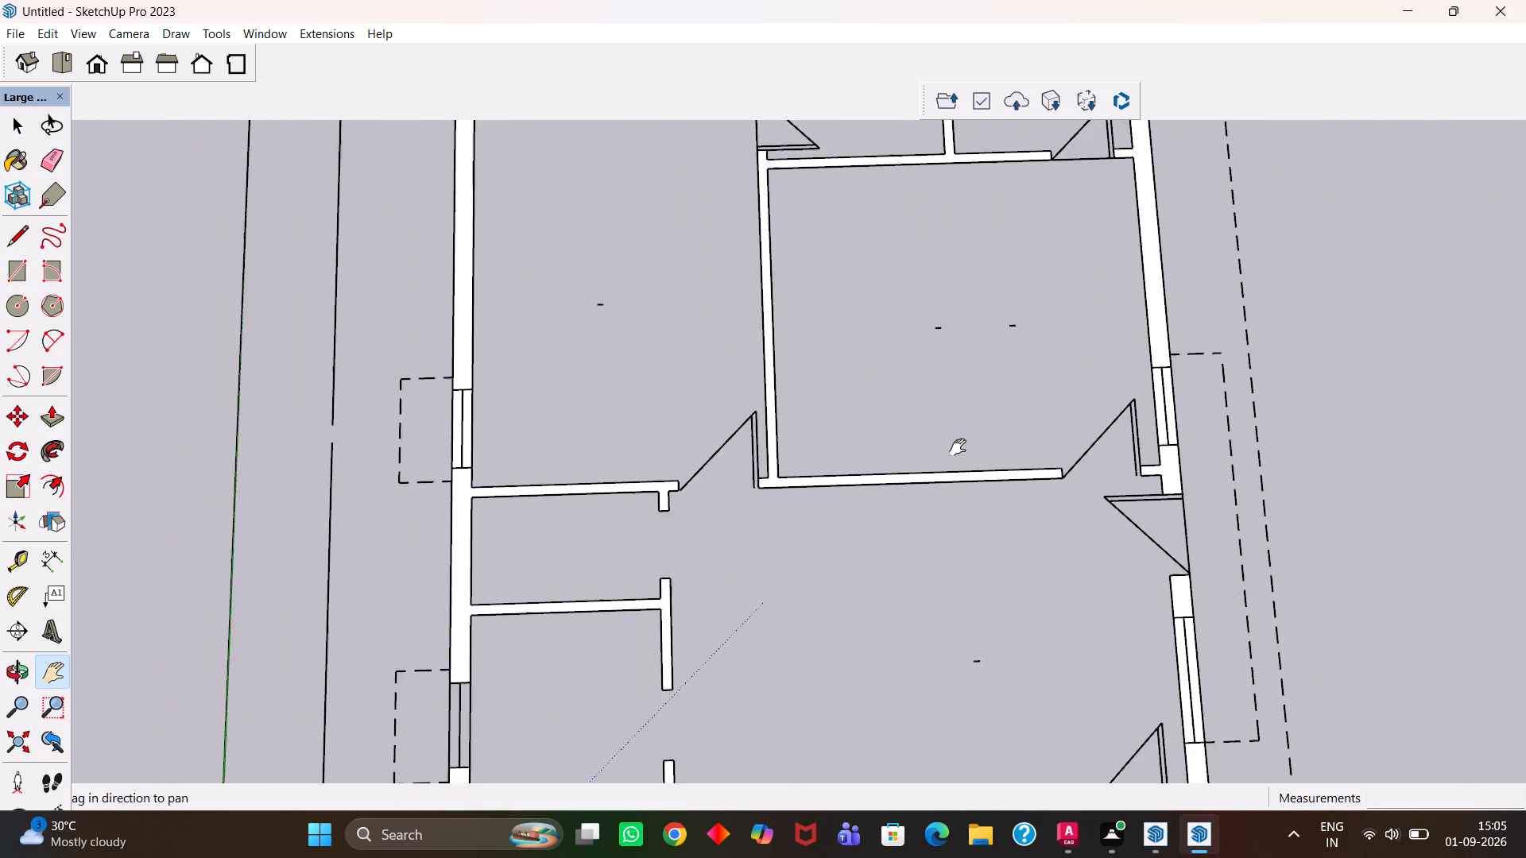
pyautogui.scroll(-8, 958, 447)
pyautogui.moveTo(973, 384); pyautogui.dragTo(927, 458)
pyautogui.scroll(10, 1011, 382)
pyautogui.scroll(-3, 1012, 377)
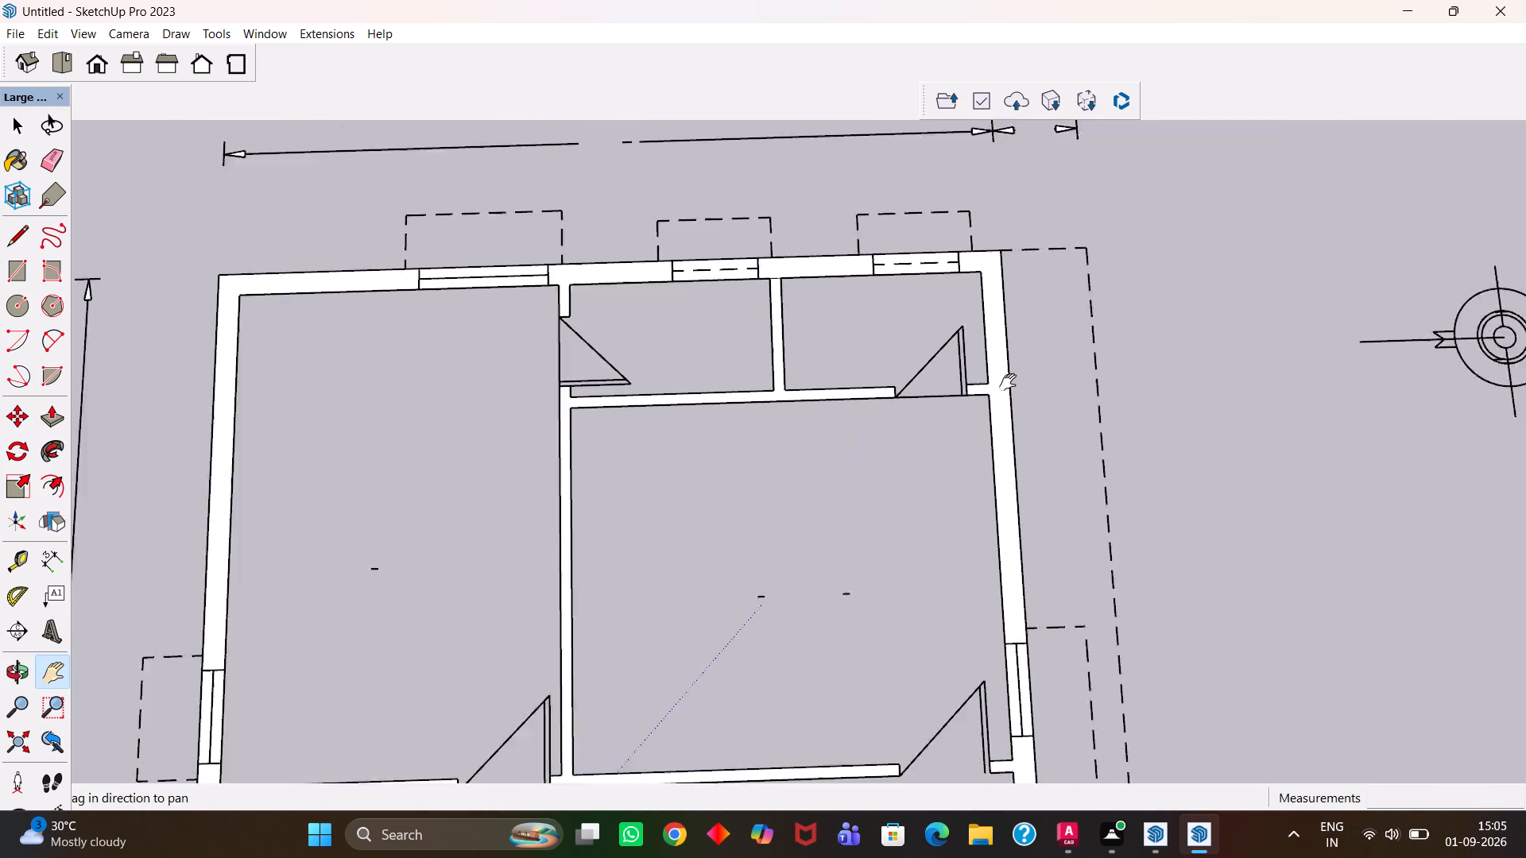
pyautogui.scroll(-4, 1008, 382)
pyautogui.moveTo(963, 499); pyautogui.dragTo(935, 309)
pyautogui.scroll(5, 930, 503)
pyautogui.scroll(-8, 928, 502)
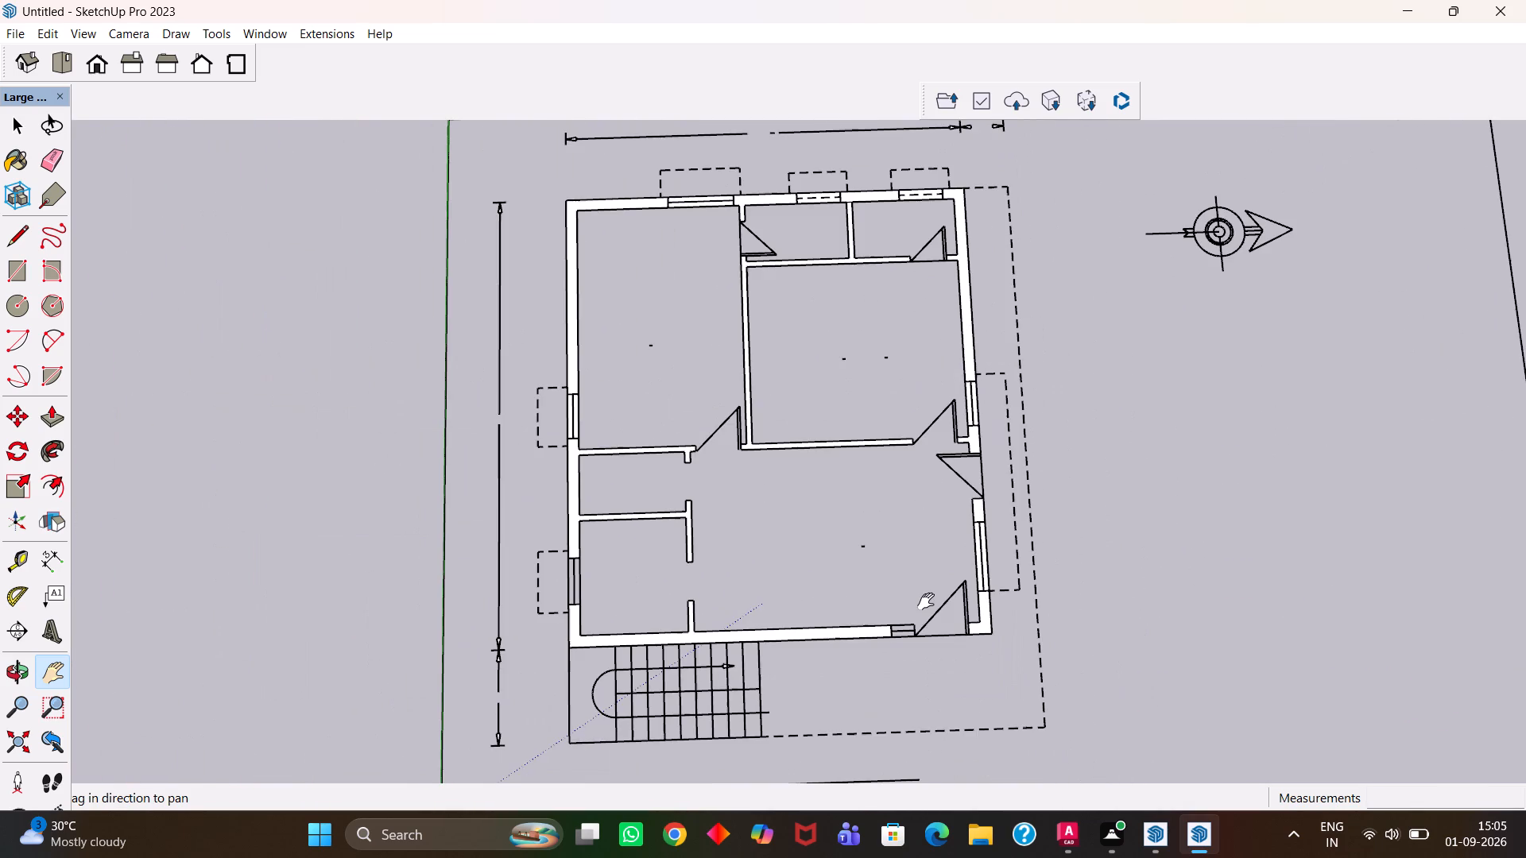
pyautogui.scroll(4, 927, 601)
pyautogui.scroll(-6, 894, 593)
pyautogui.scroll(6, 885, 586)
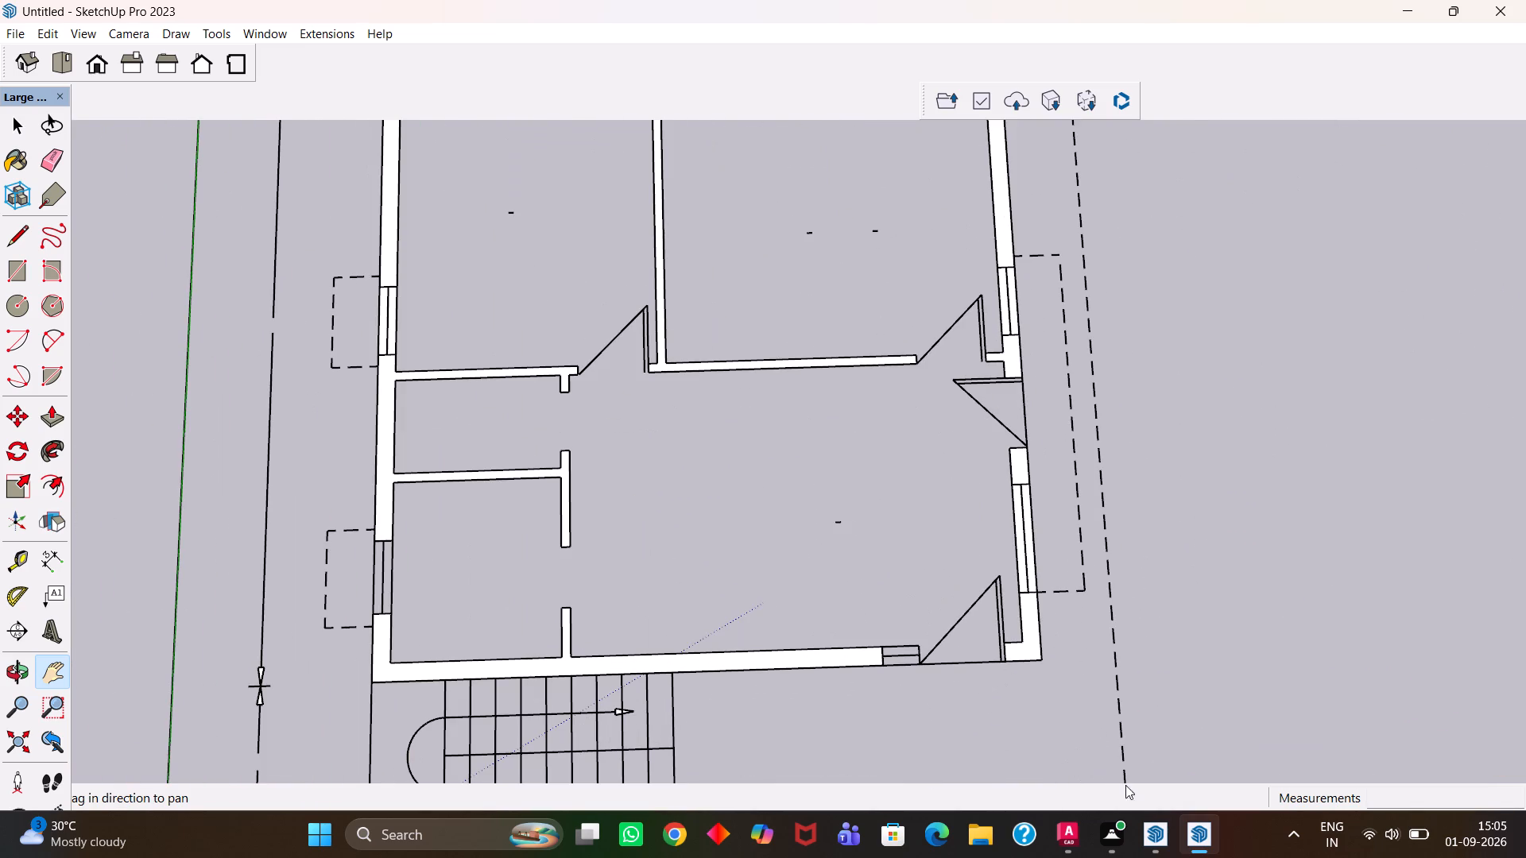
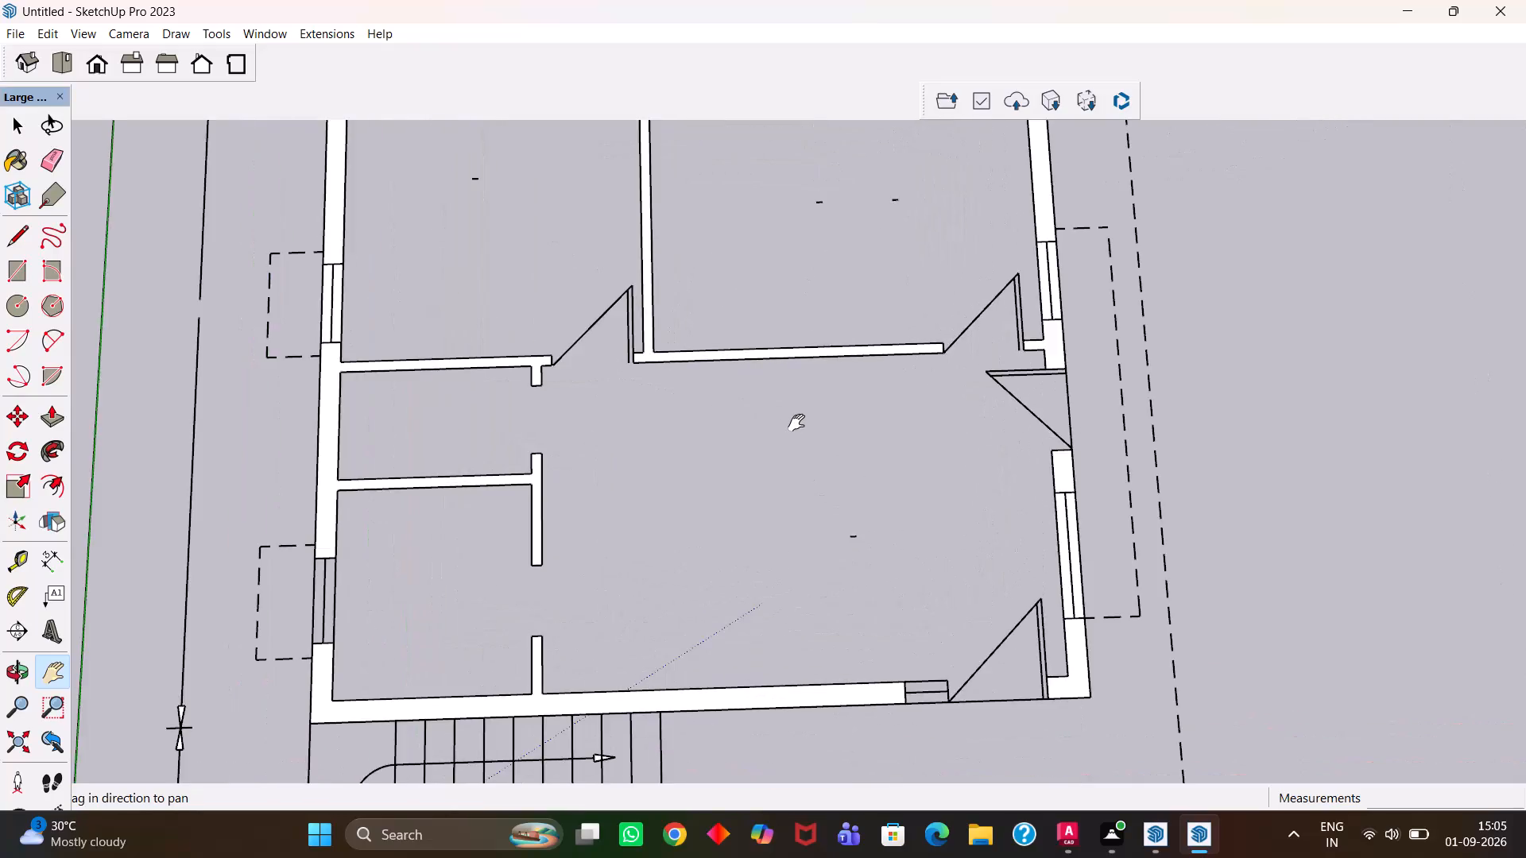
# Examine the traced floor plan from several angles, checking the exterior and interior wall faces, door gaps and window openings.
pyautogui.scroll(-5, 808, 423)
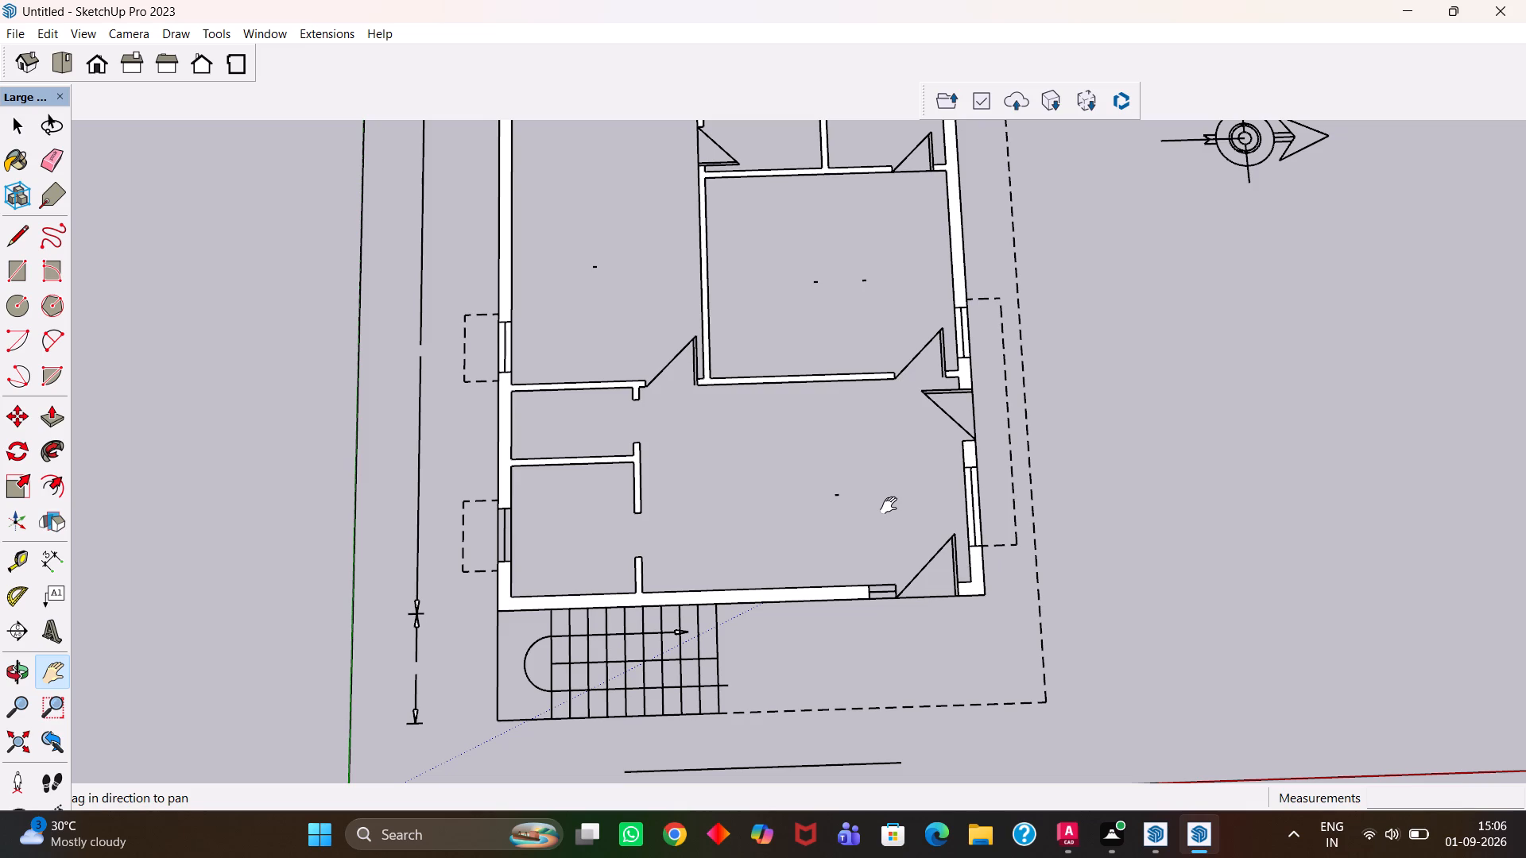
pyautogui.scroll(-10, 885, 512)
pyautogui.scroll(5, 870, 528)
pyautogui.press('h')
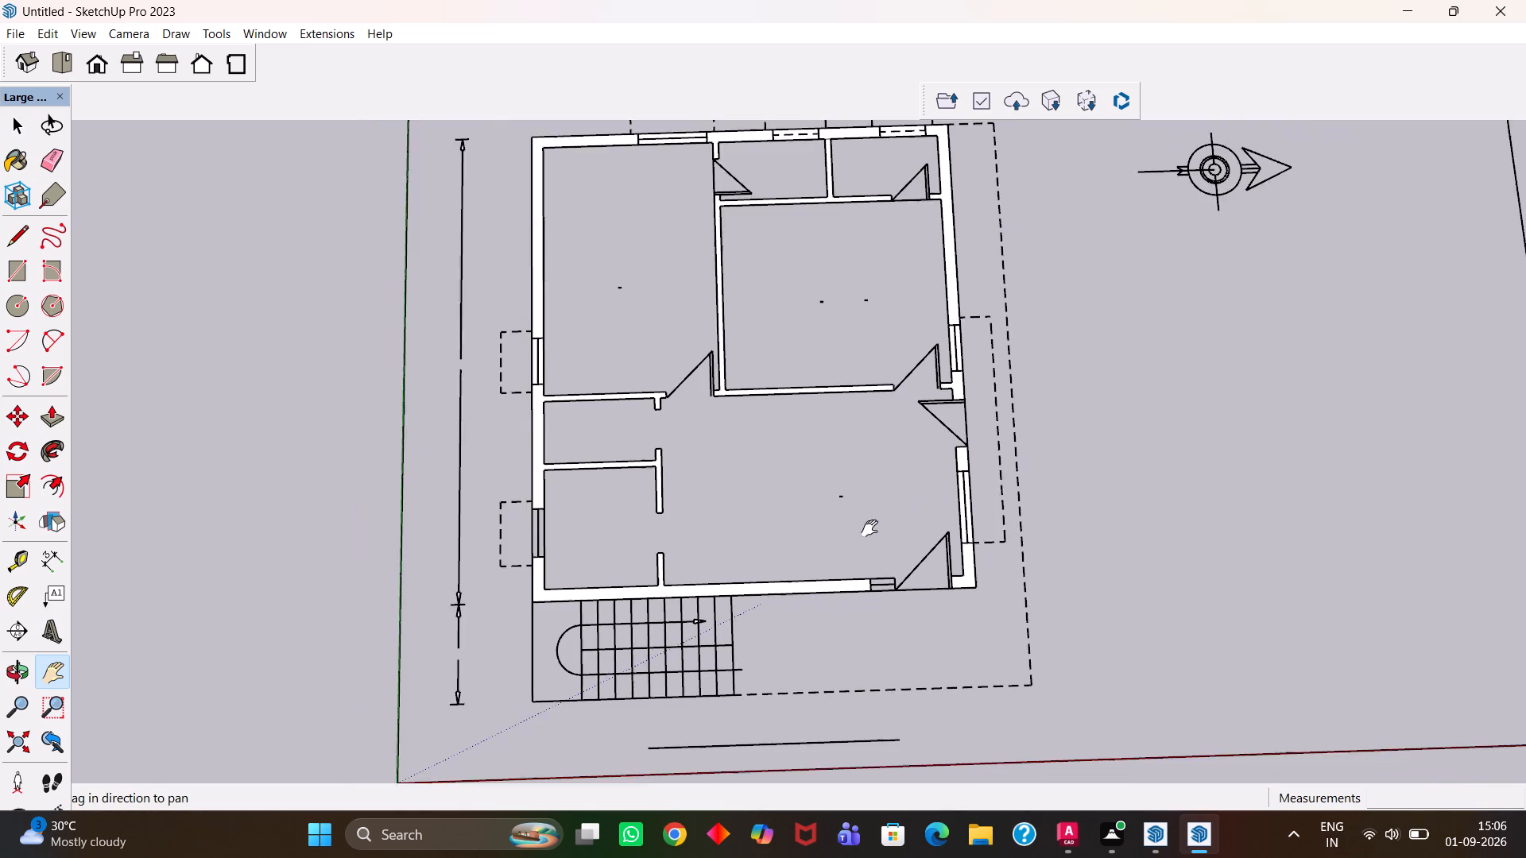
pyautogui.scroll(6, 870, 528)
pyautogui.scroll(-7, 867, 553)
pyautogui.moveTo(858, 593); pyautogui.dragTo(931, 456, button='middle')
pyautogui.scroll(3, 931, 457)
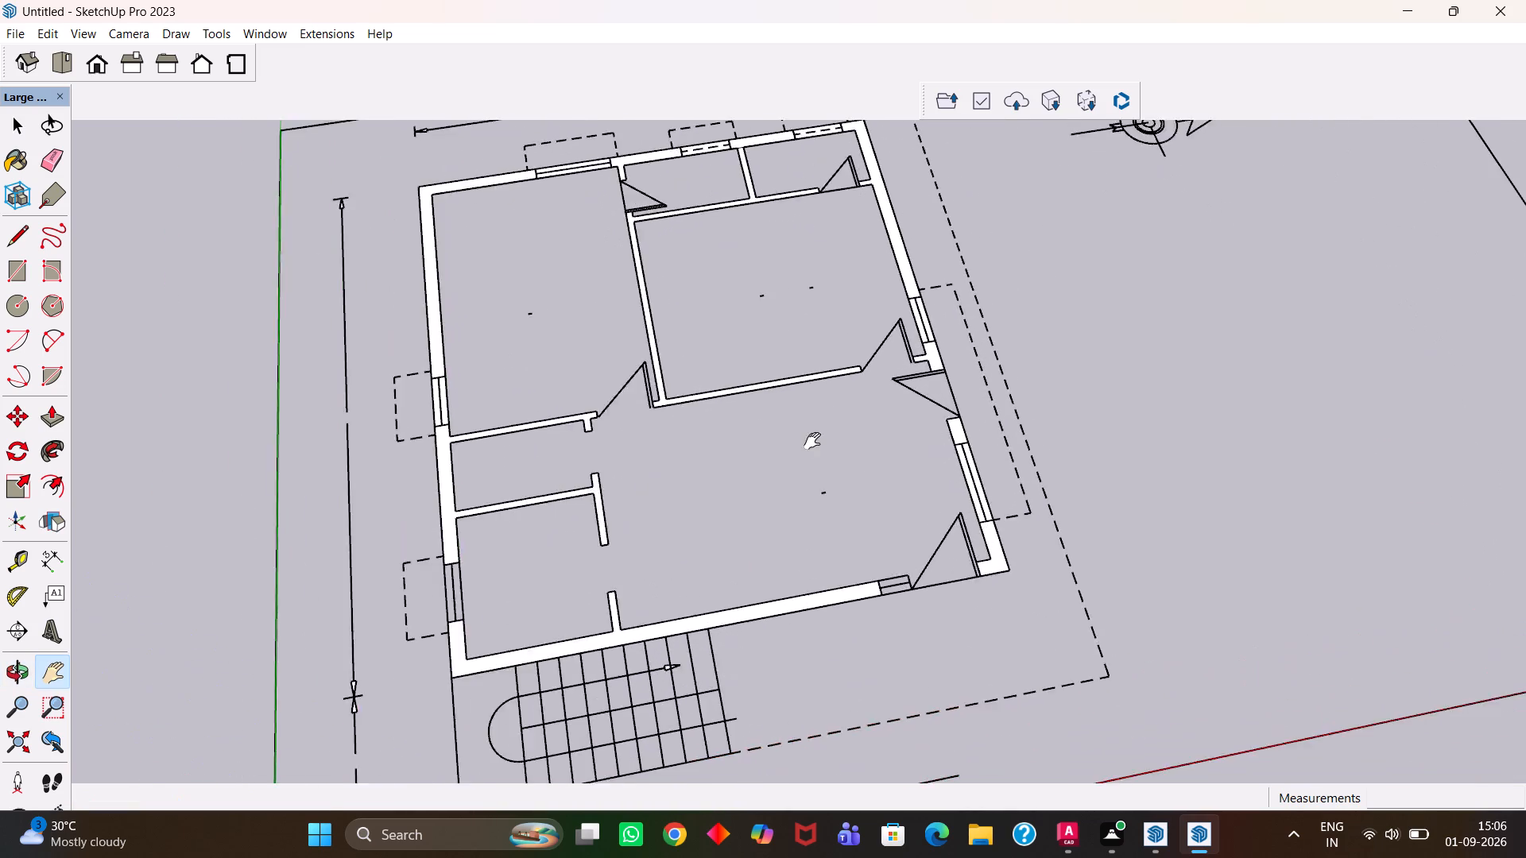
pyautogui.moveTo(812, 441); pyautogui.dragTo(860, 515)
pyautogui.moveTo(911, 585); pyautogui.dragTo(831, 566, button='middle')
pyautogui.scroll(2, 908, 589)
pyautogui.scroll(1, 831, 566)
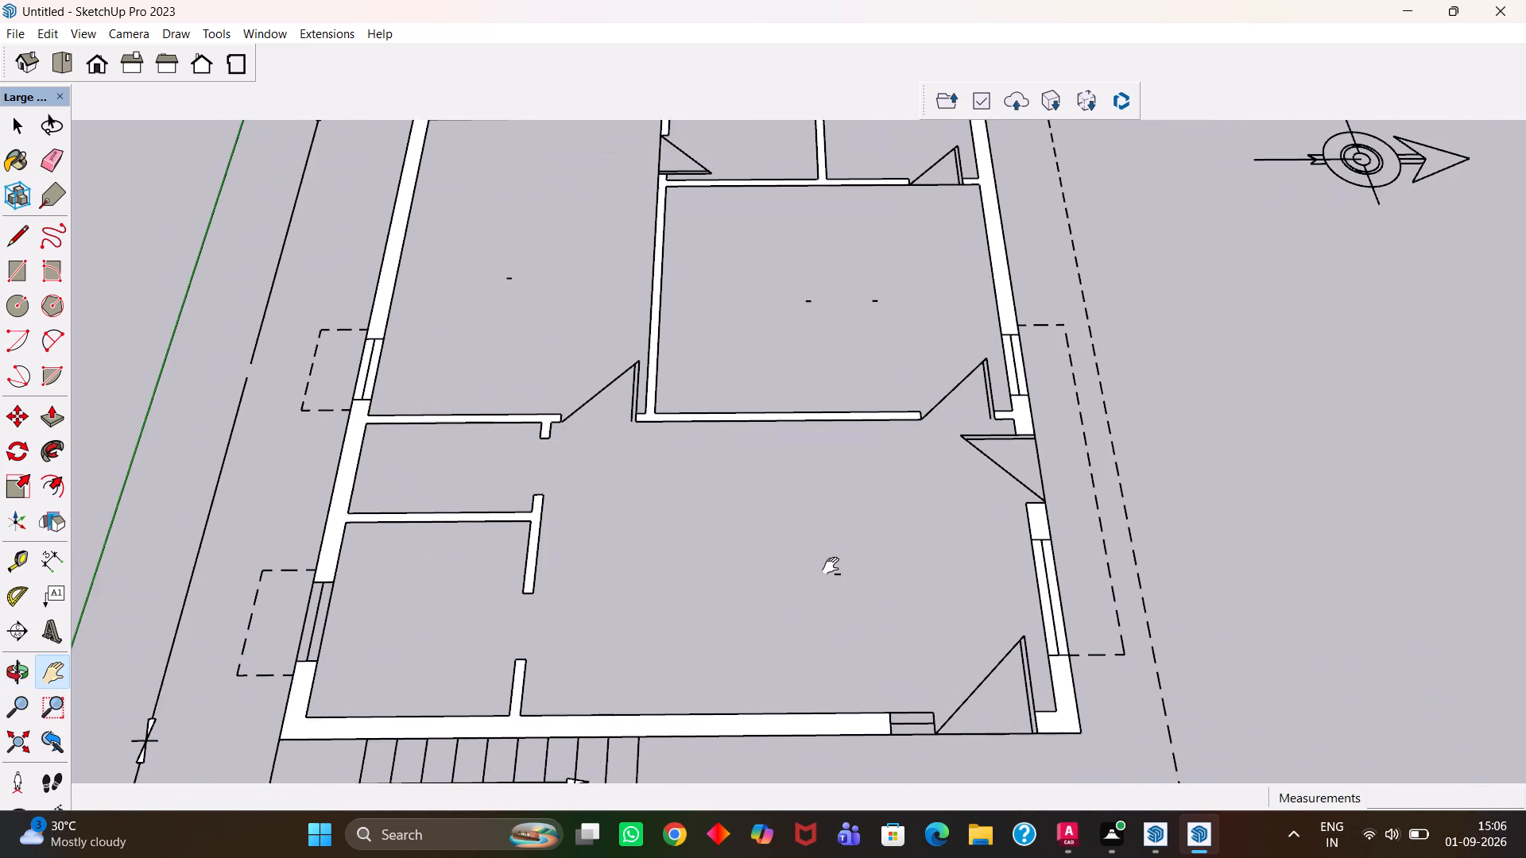
pyautogui.scroll(-1, 831, 566)
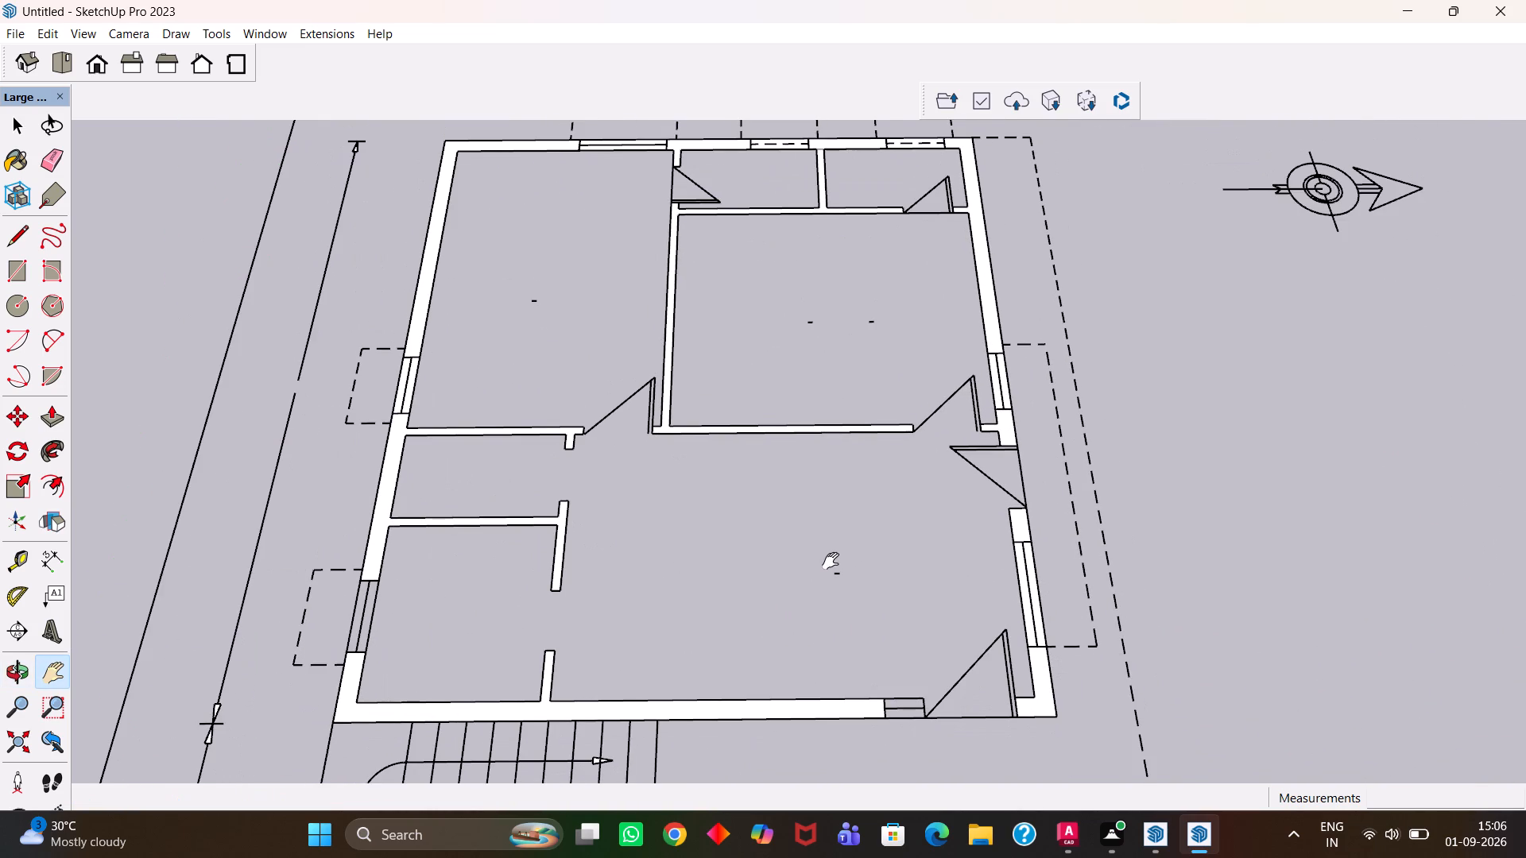
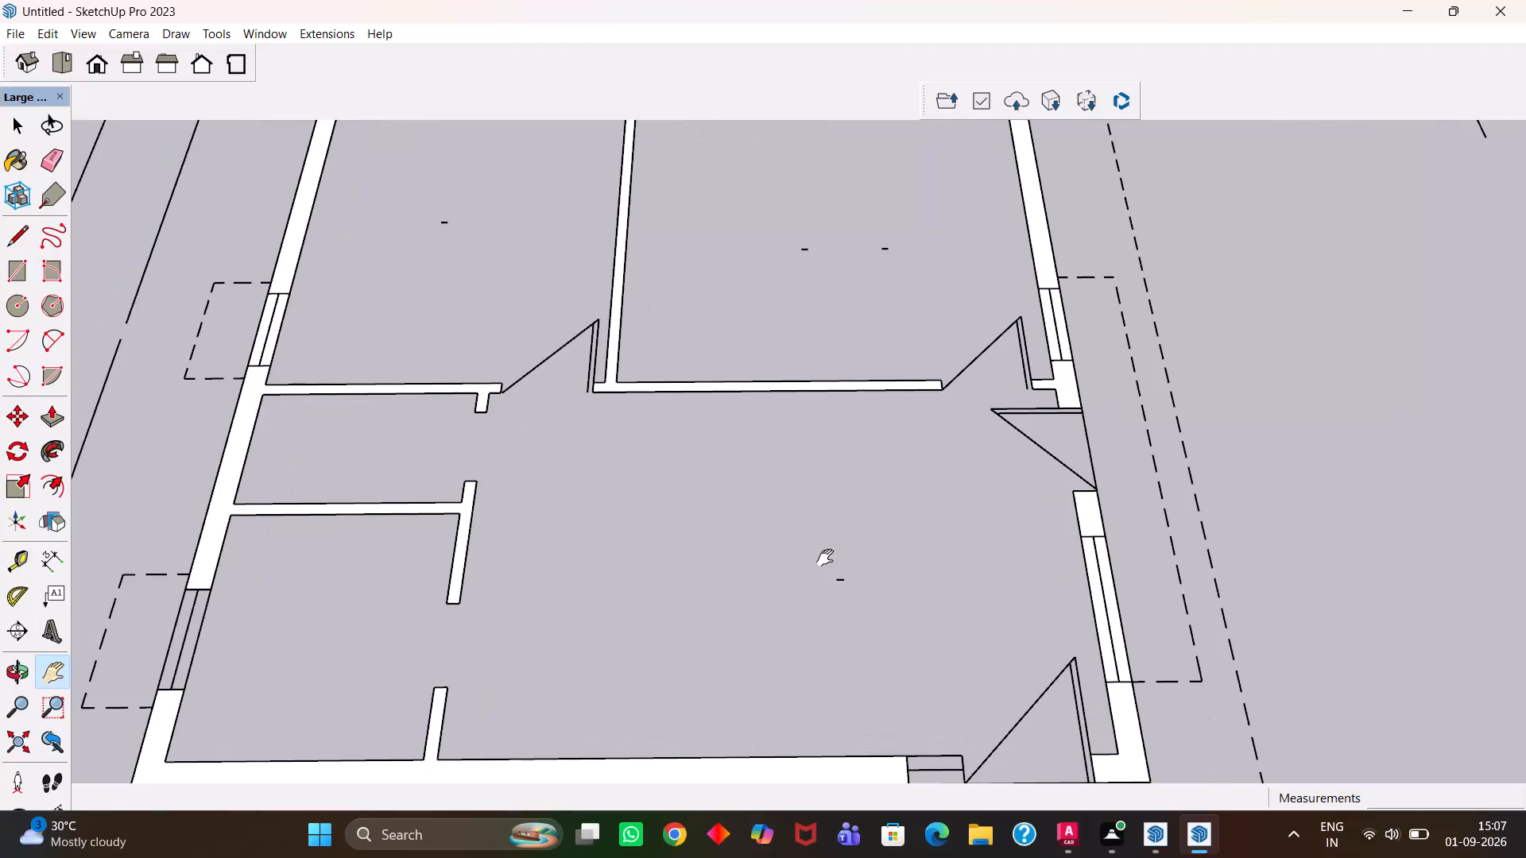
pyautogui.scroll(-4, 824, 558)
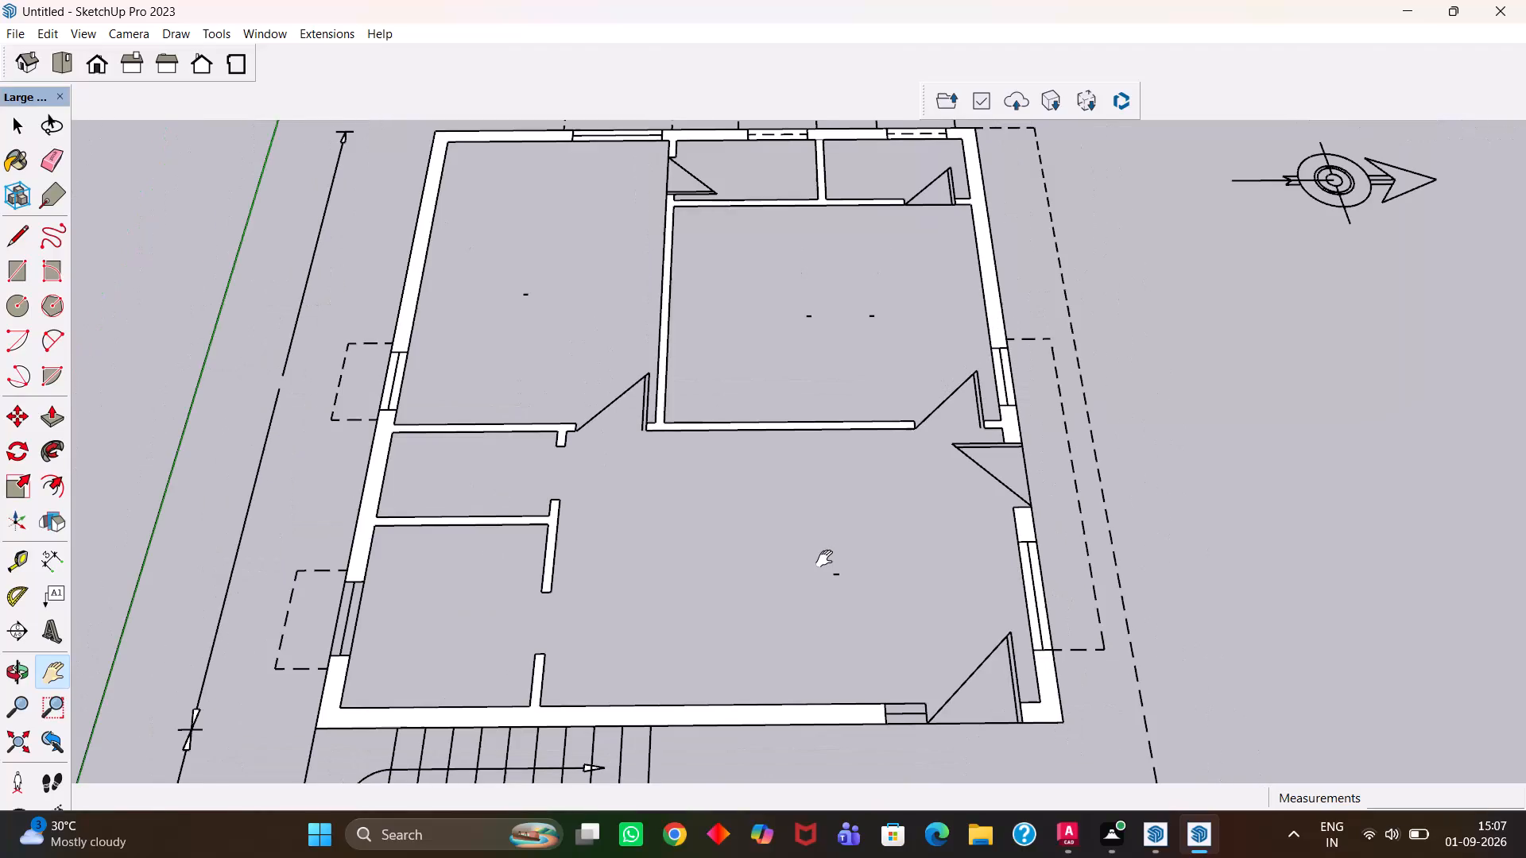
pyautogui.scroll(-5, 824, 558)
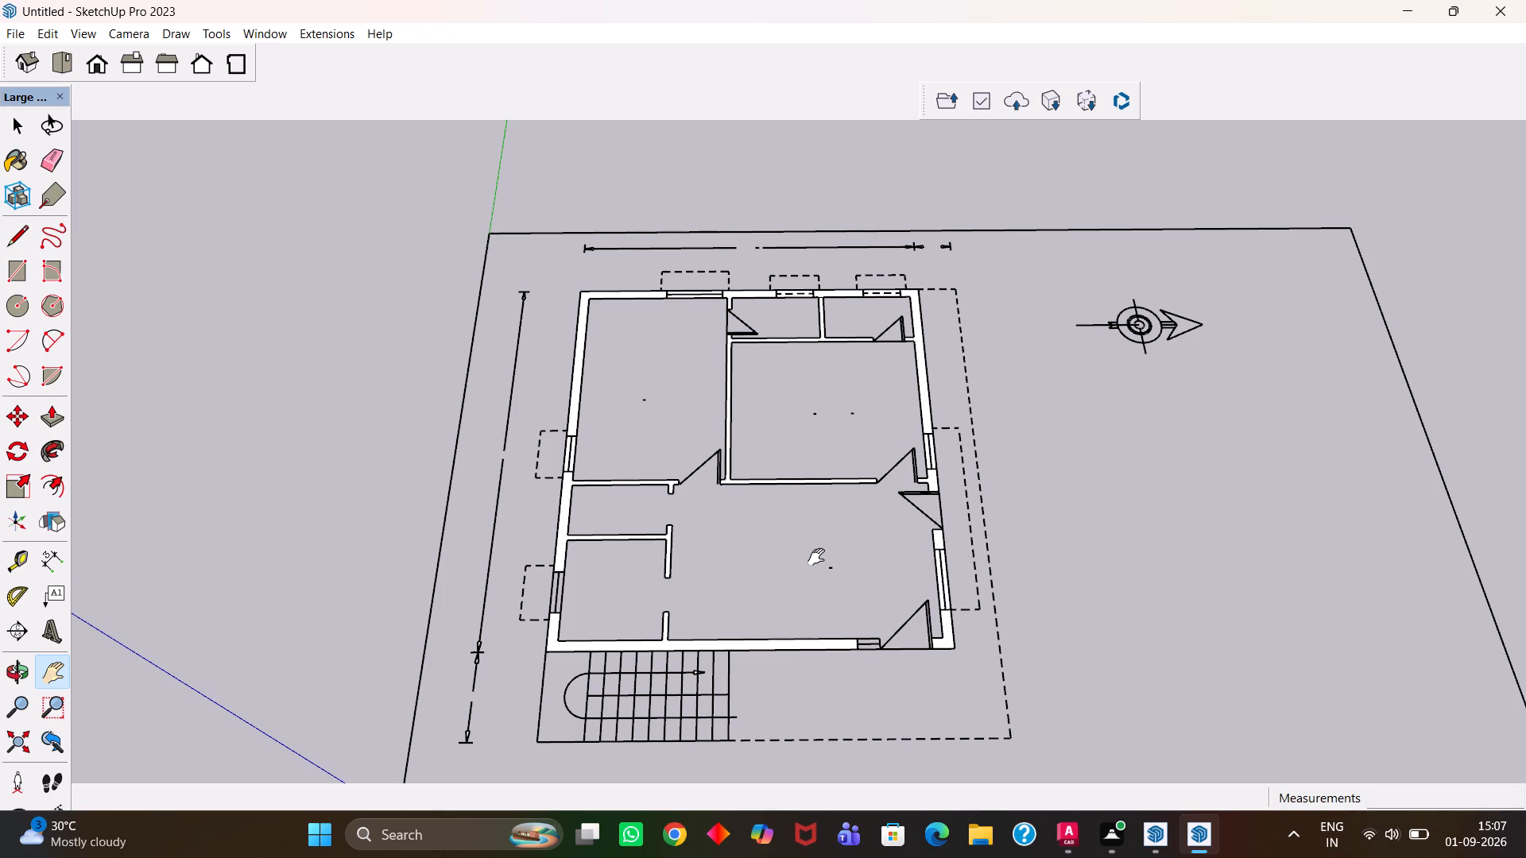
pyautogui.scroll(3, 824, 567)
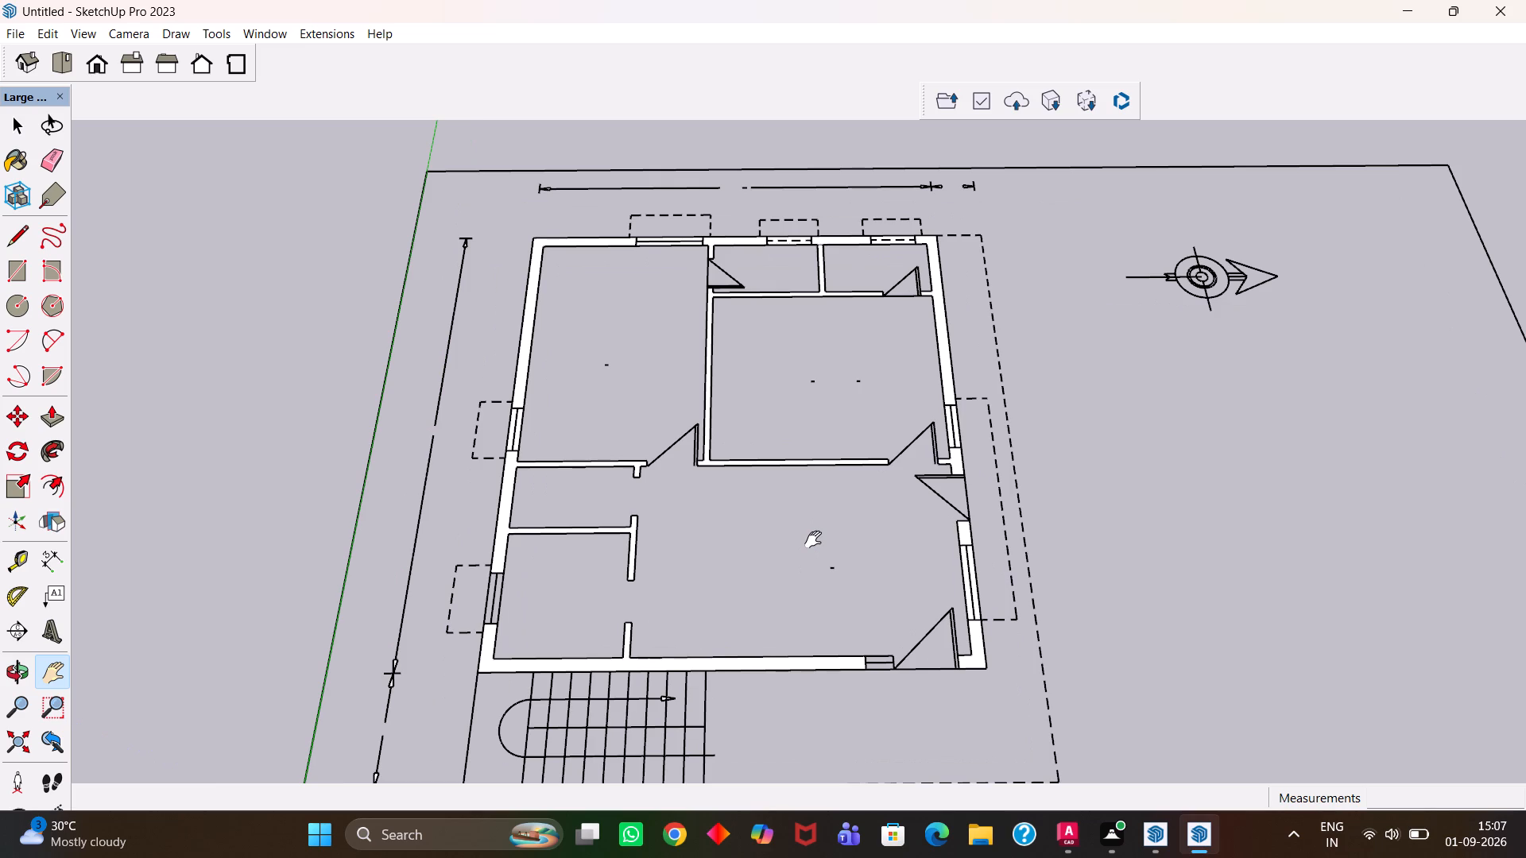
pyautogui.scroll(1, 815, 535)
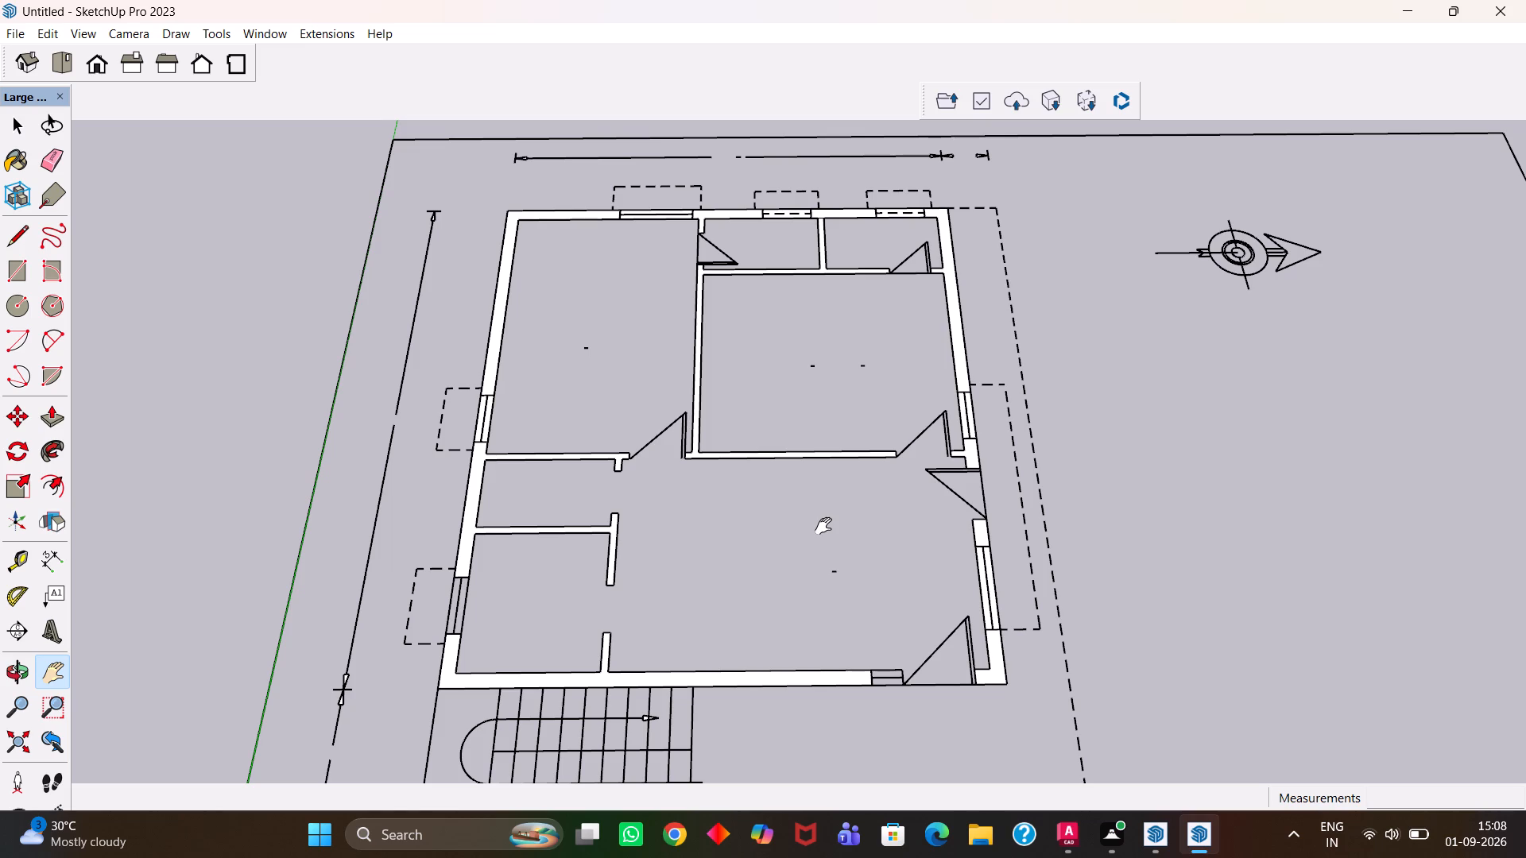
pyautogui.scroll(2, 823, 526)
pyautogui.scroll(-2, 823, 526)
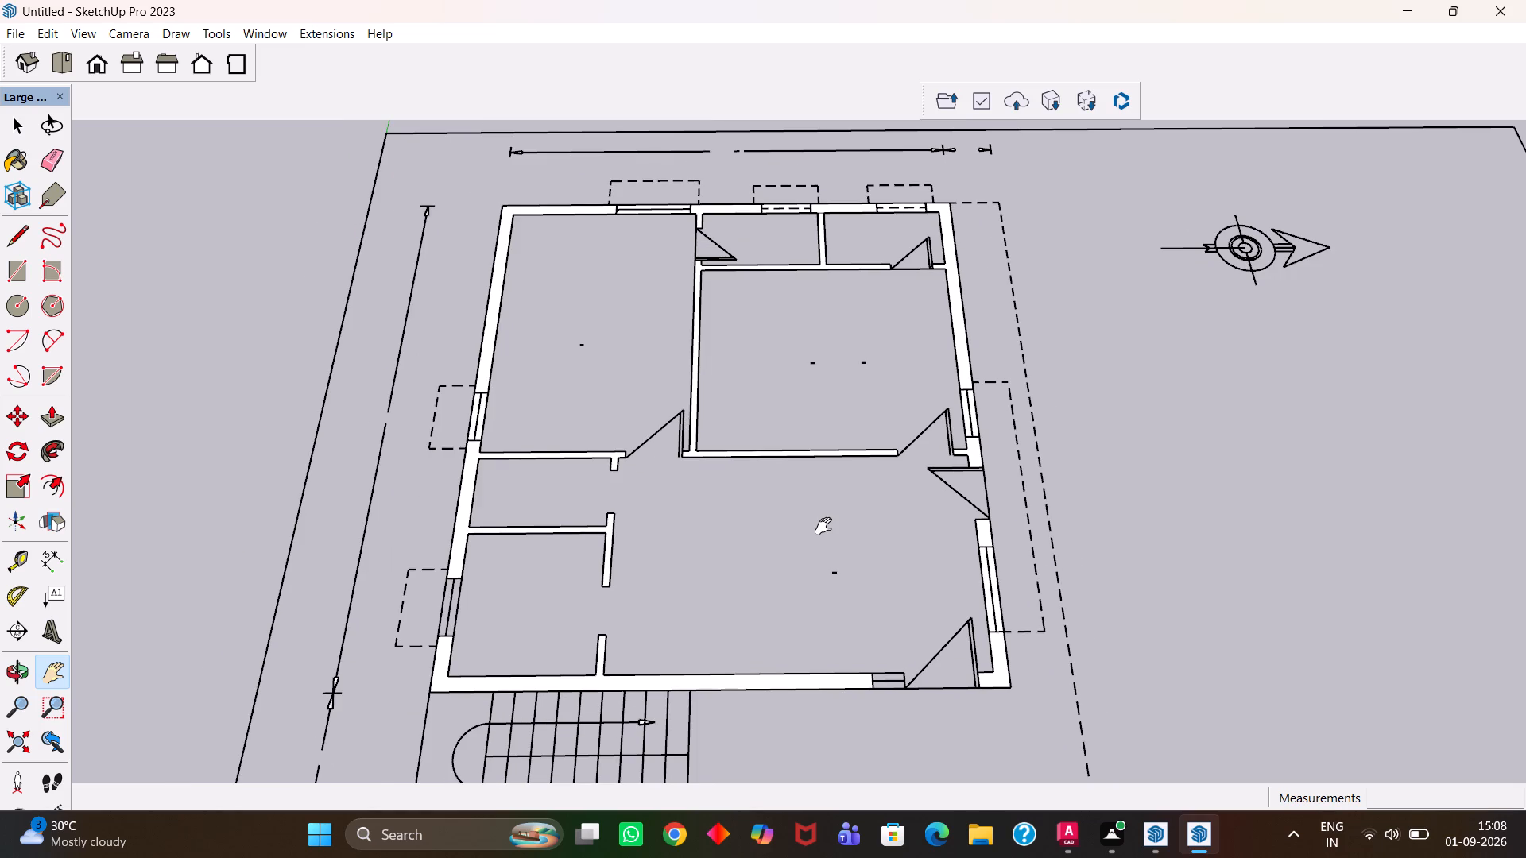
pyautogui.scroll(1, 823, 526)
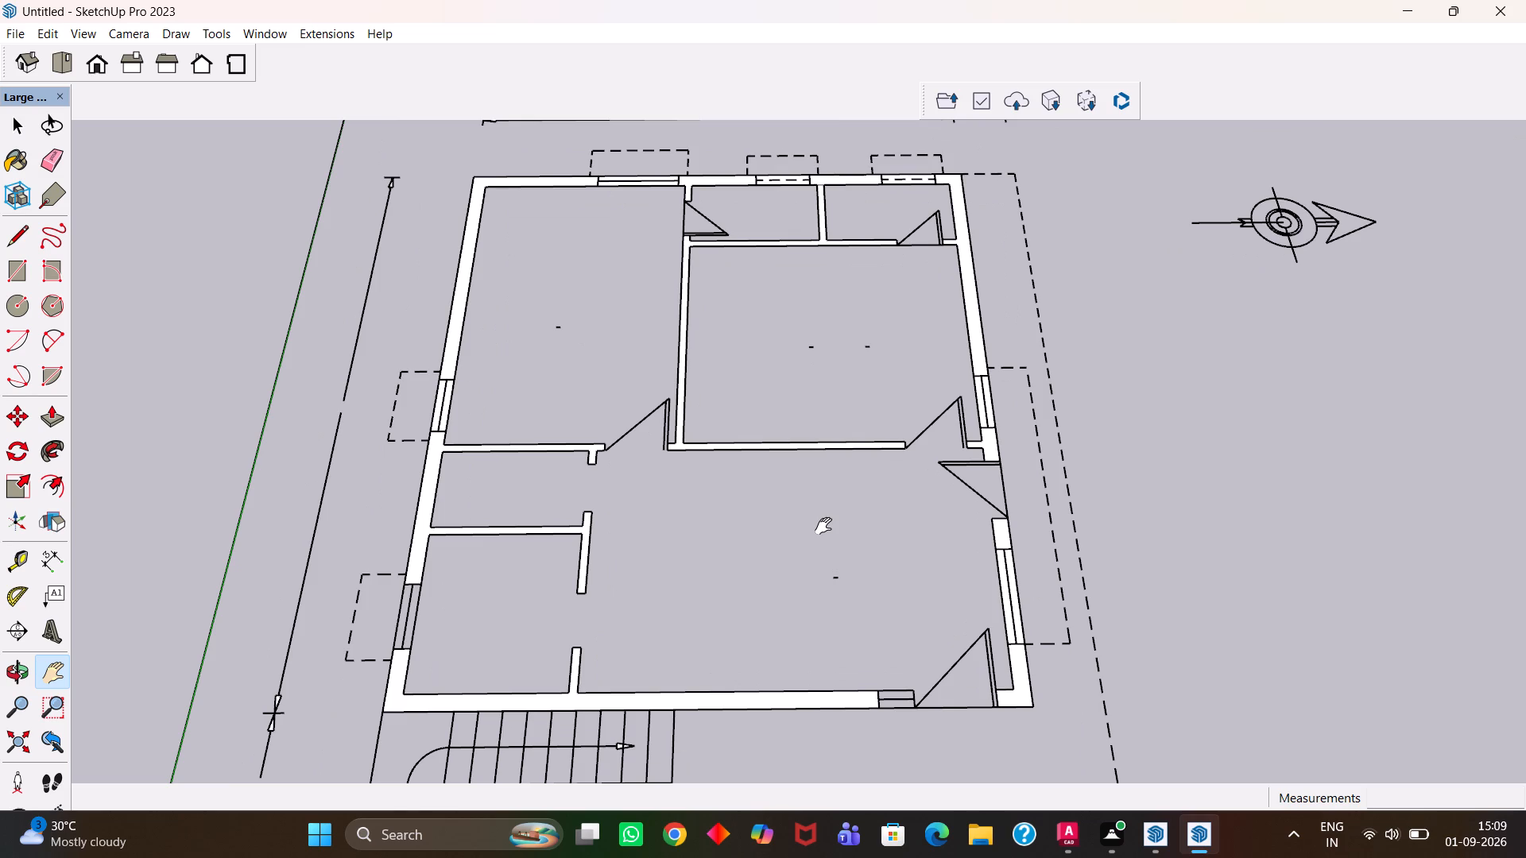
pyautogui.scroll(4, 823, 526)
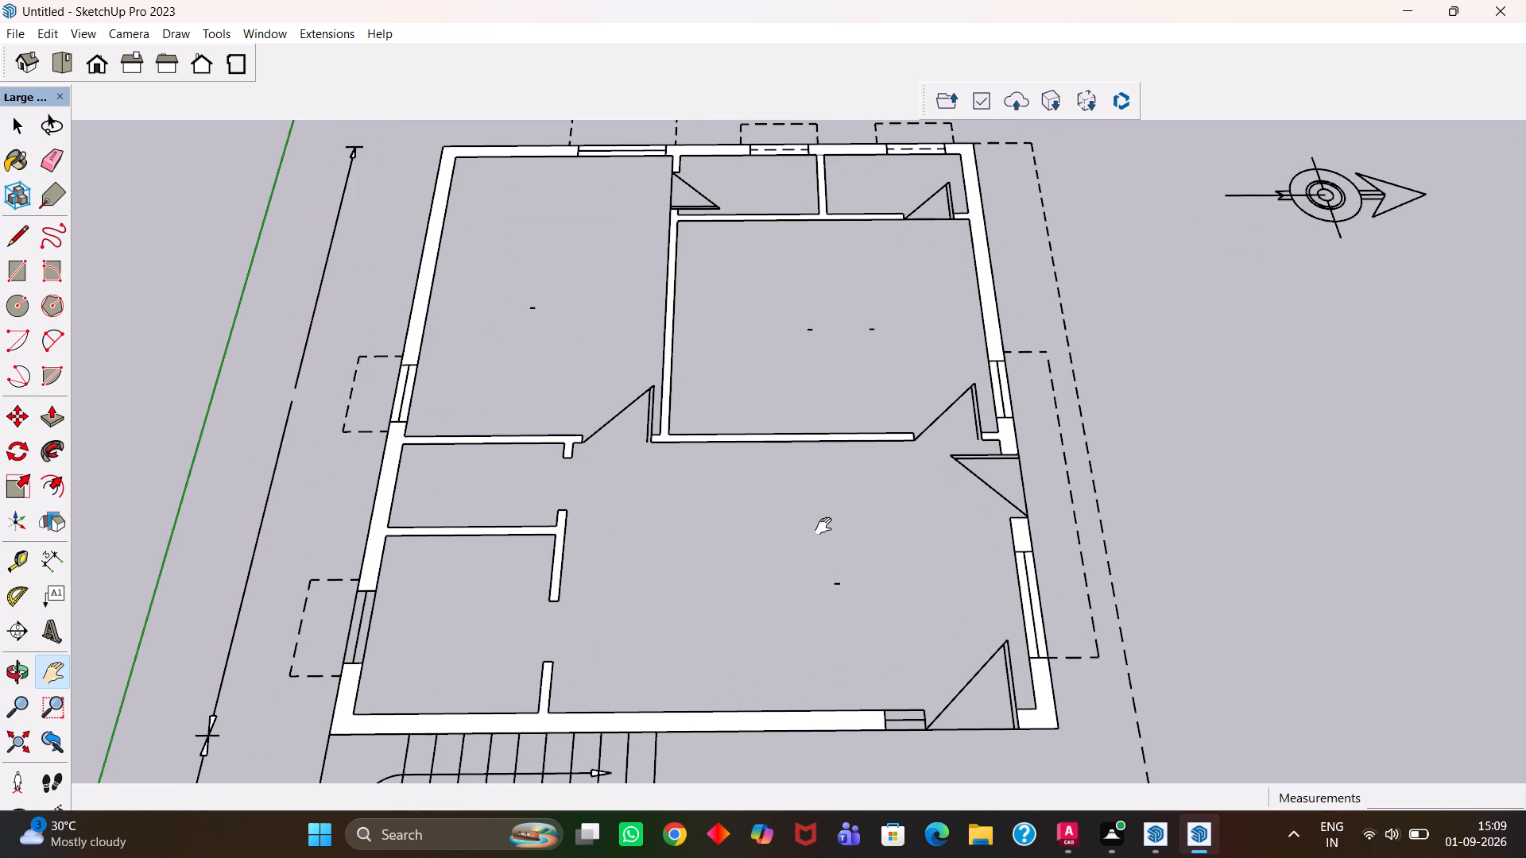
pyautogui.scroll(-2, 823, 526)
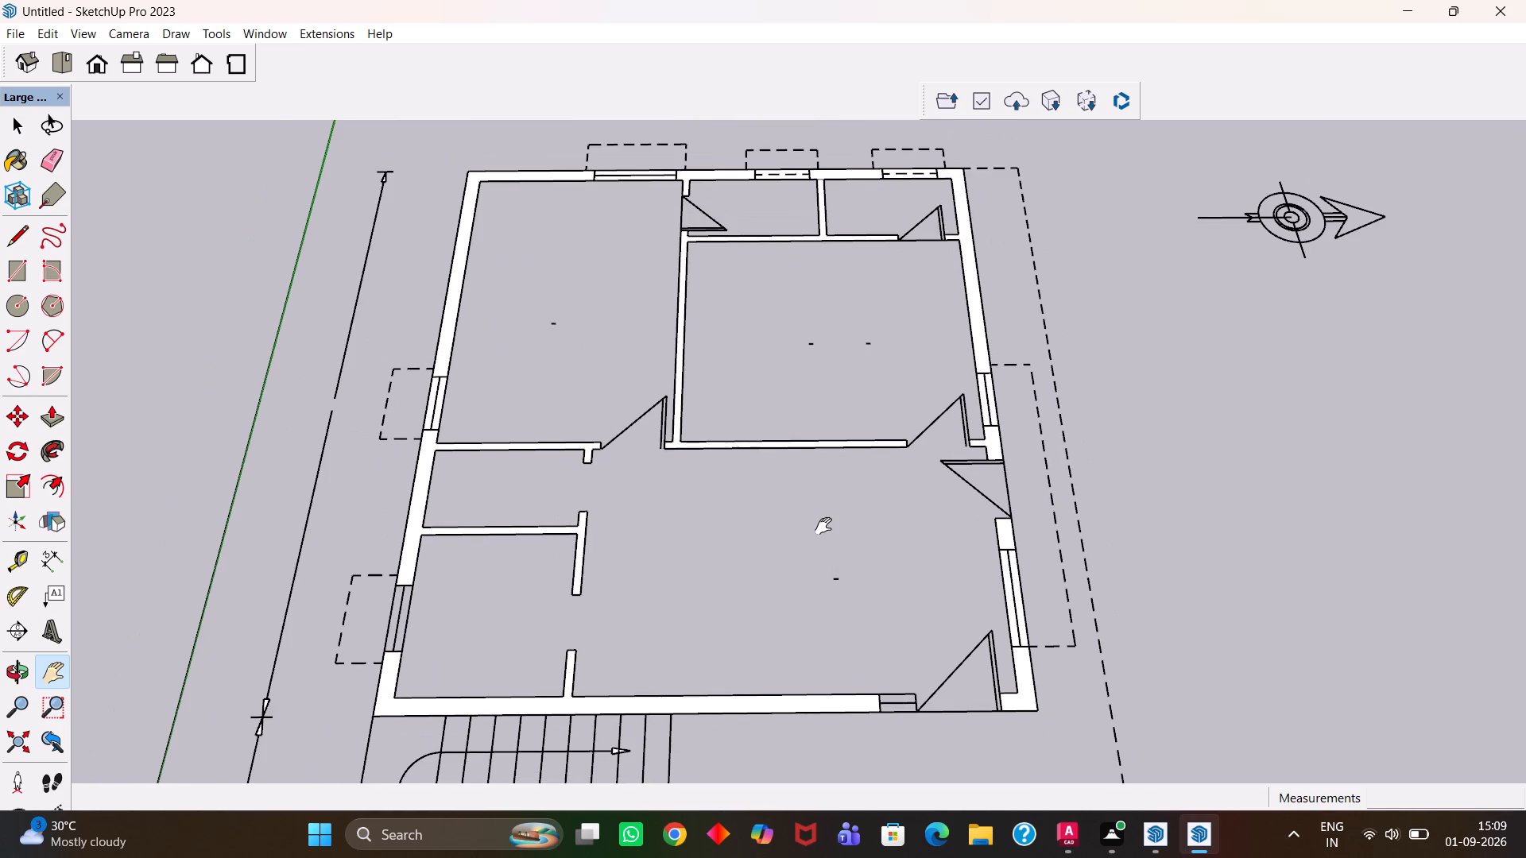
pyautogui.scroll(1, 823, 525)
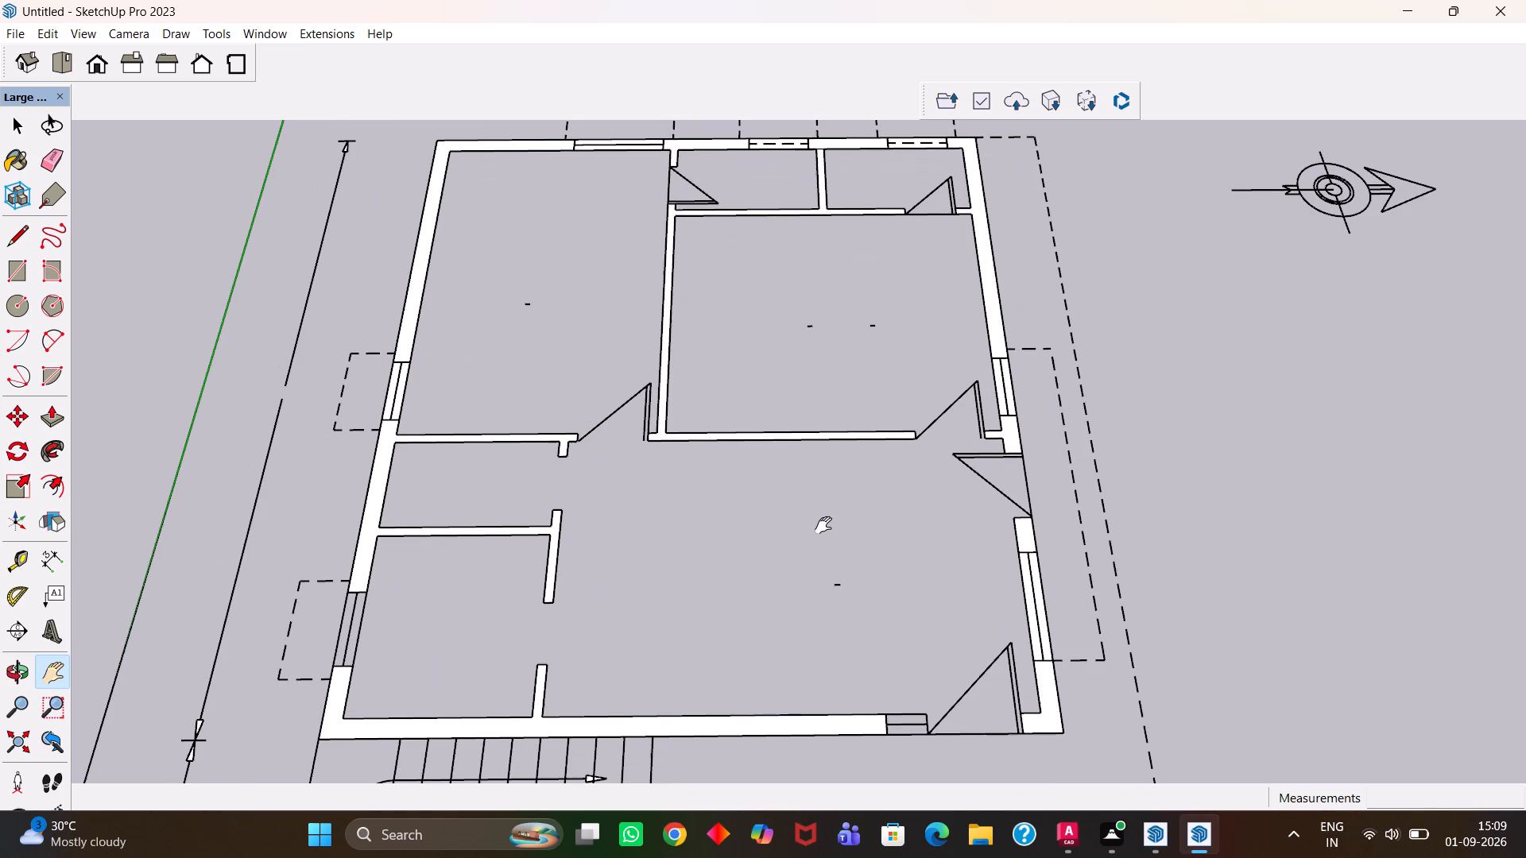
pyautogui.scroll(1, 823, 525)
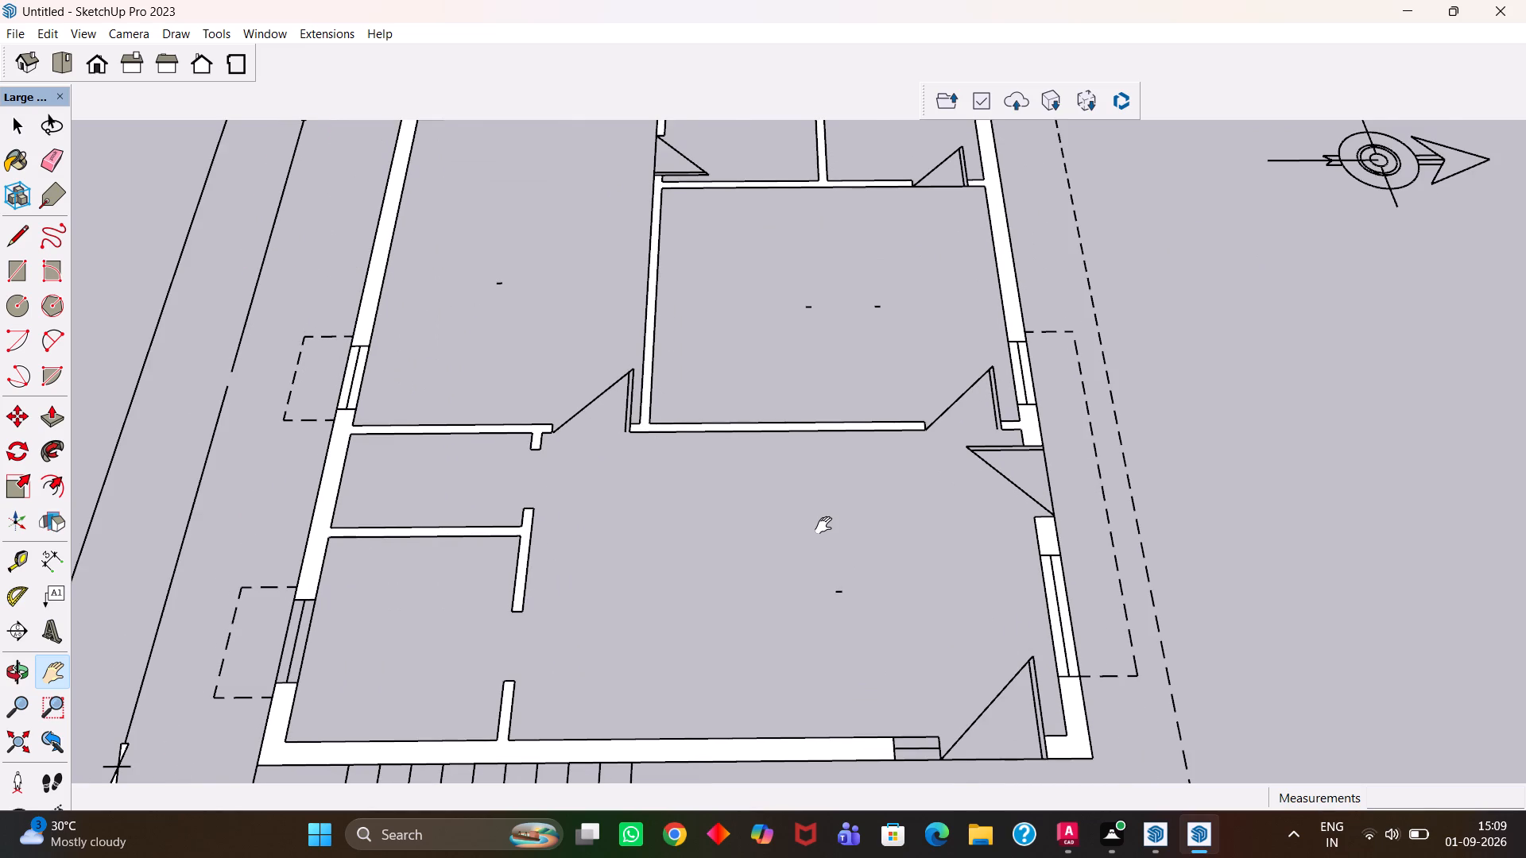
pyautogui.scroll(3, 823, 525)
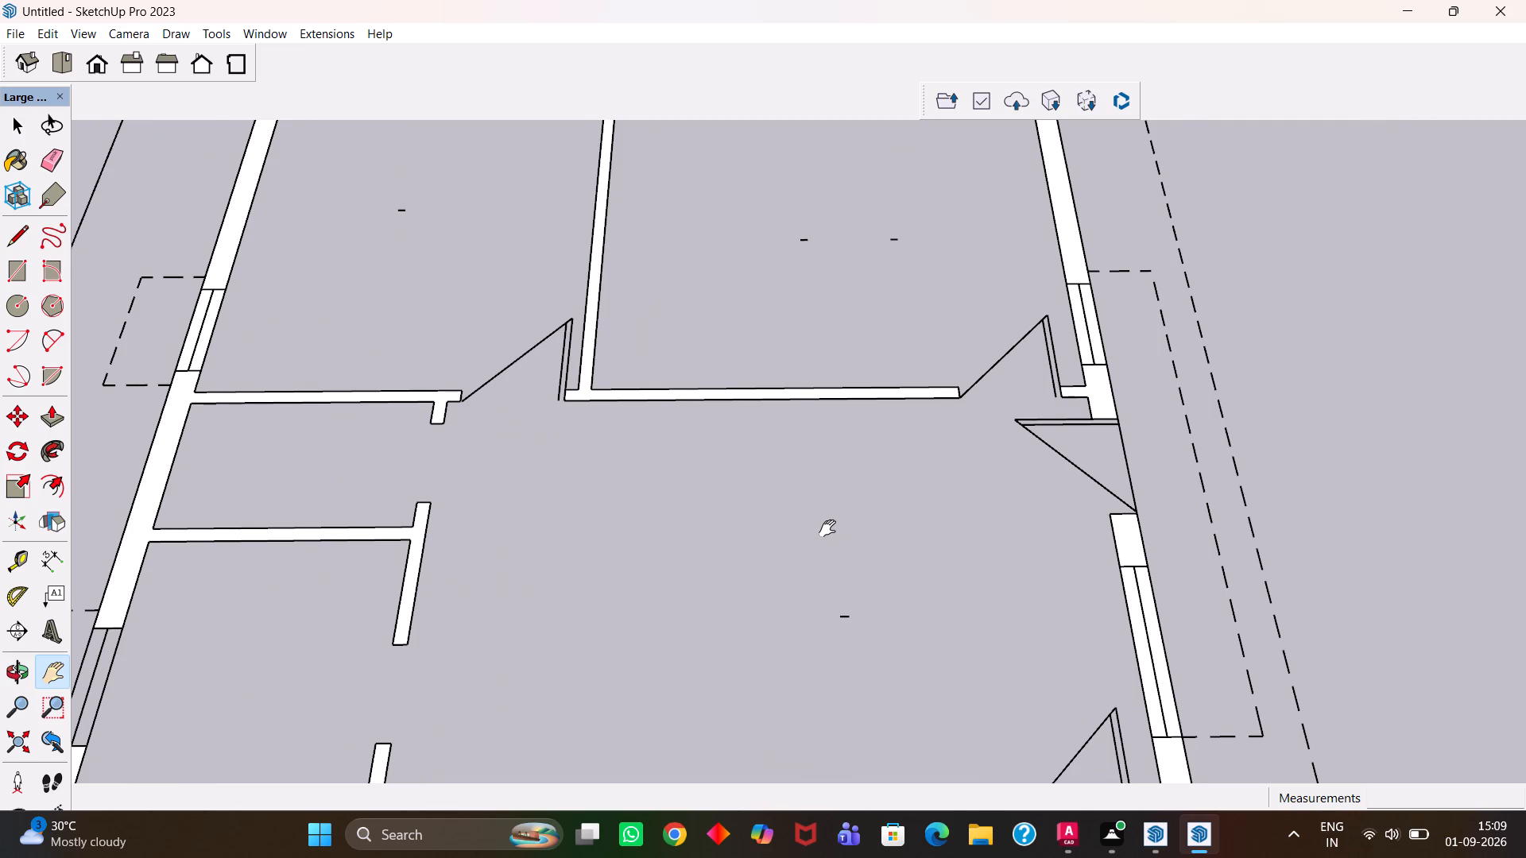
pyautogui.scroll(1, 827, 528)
# Group the face and edges of the exterior wall beside the staircase, including its corner return and partition stub.
pyautogui.press('h')
pyautogui.scroll(-4, 814, 506)
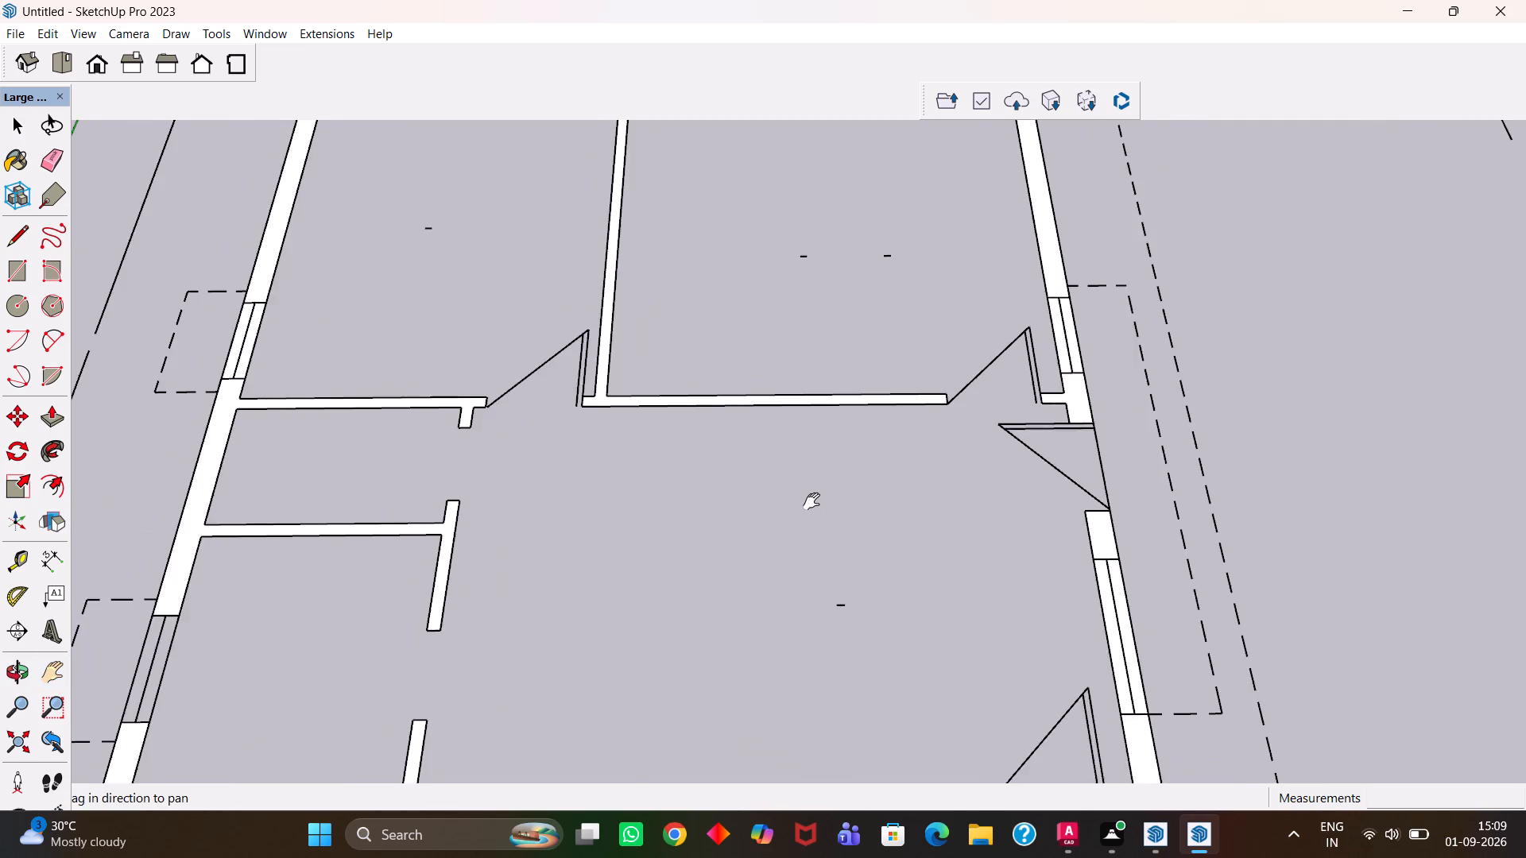
pyautogui.scroll(-8, 811, 501)
pyautogui.scroll(4, 756, 667)
pyautogui.moveTo(660, 640); pyautogui.dragTo(784, 601)
pyautogui.scroll(7, 738, 582)
pyautogui.press('space')
pyautogui.click(741, 555)
pyautogui.doubleClick(741, 555)
pyautogui.rightClick(741, 555)
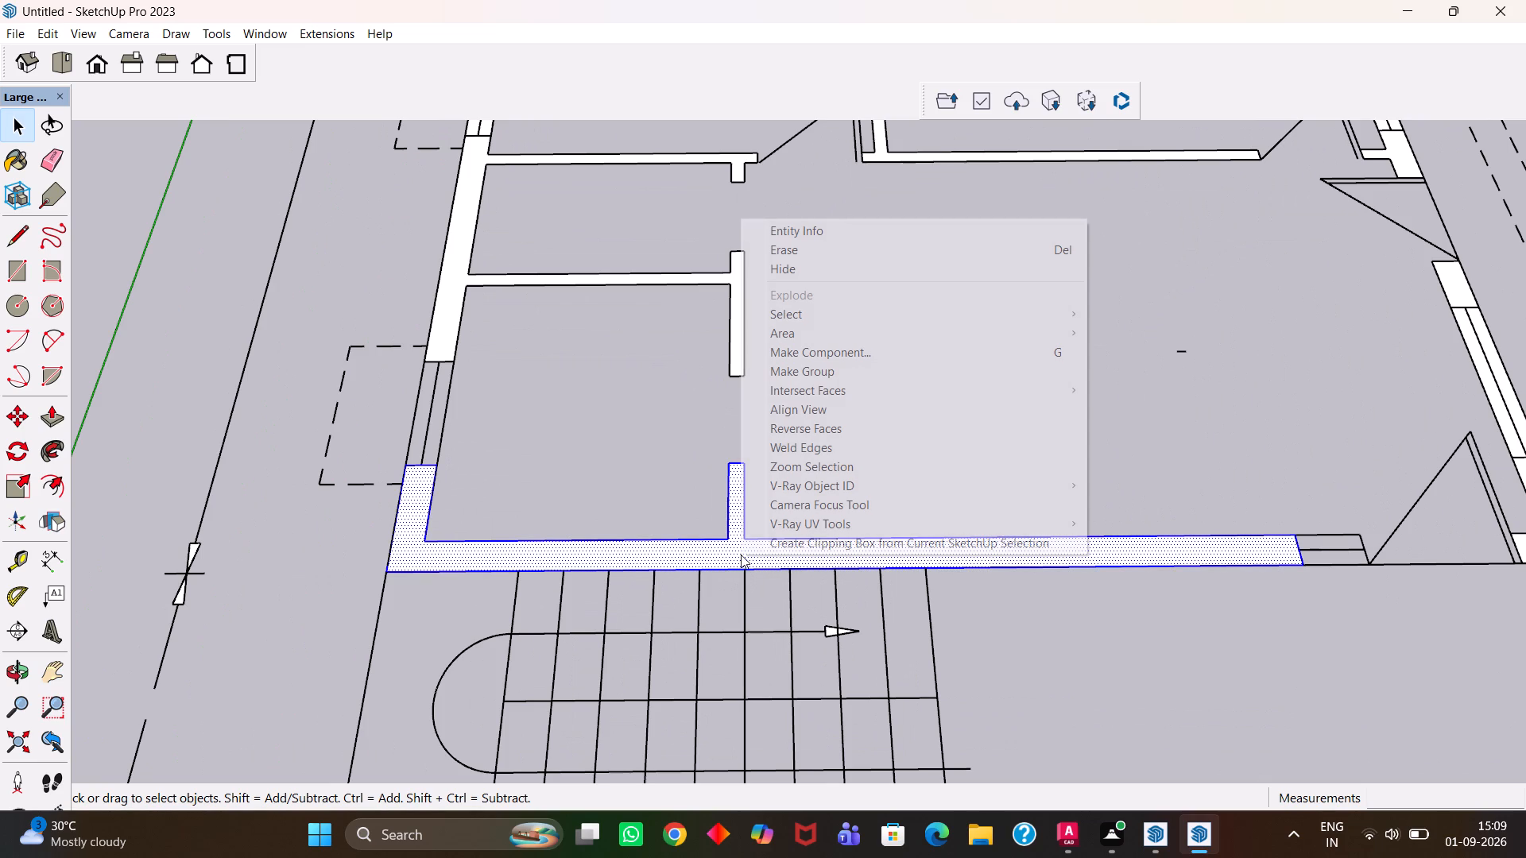
pyautogui.click(804, 373)
# Inside the new group, Push/Pull the staircase-side wall face up to a height of 10'.
pyautogui.scroll(2, 679, 536)
pyautogui.doubleClick(690, 555)
pyautogui.click(692, 557)
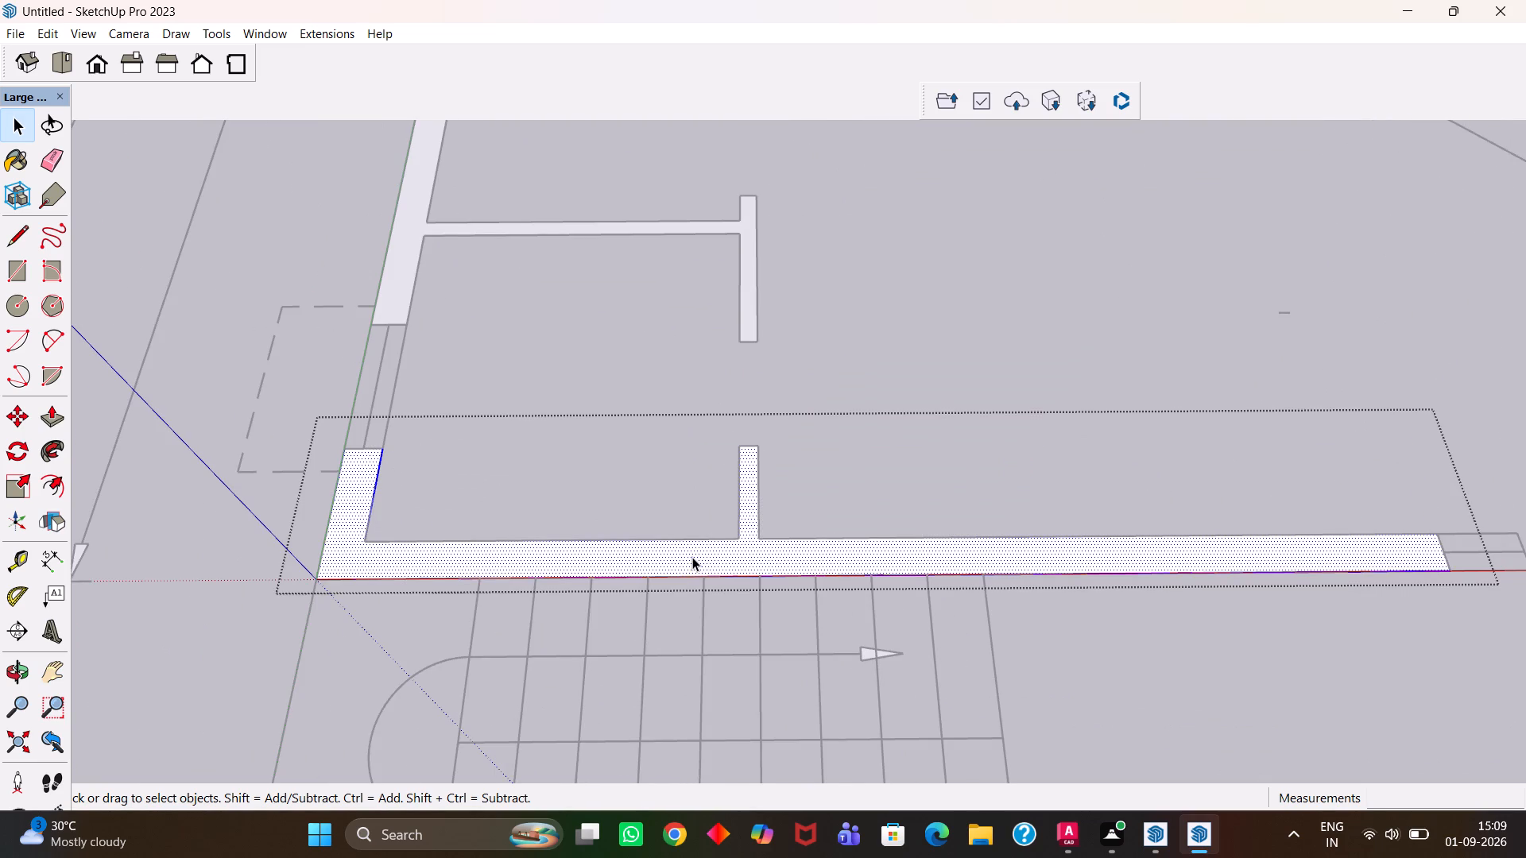
pyautogui.press('p')
pyautogui.click(694, 558)
pyautogui.click(699, 549)
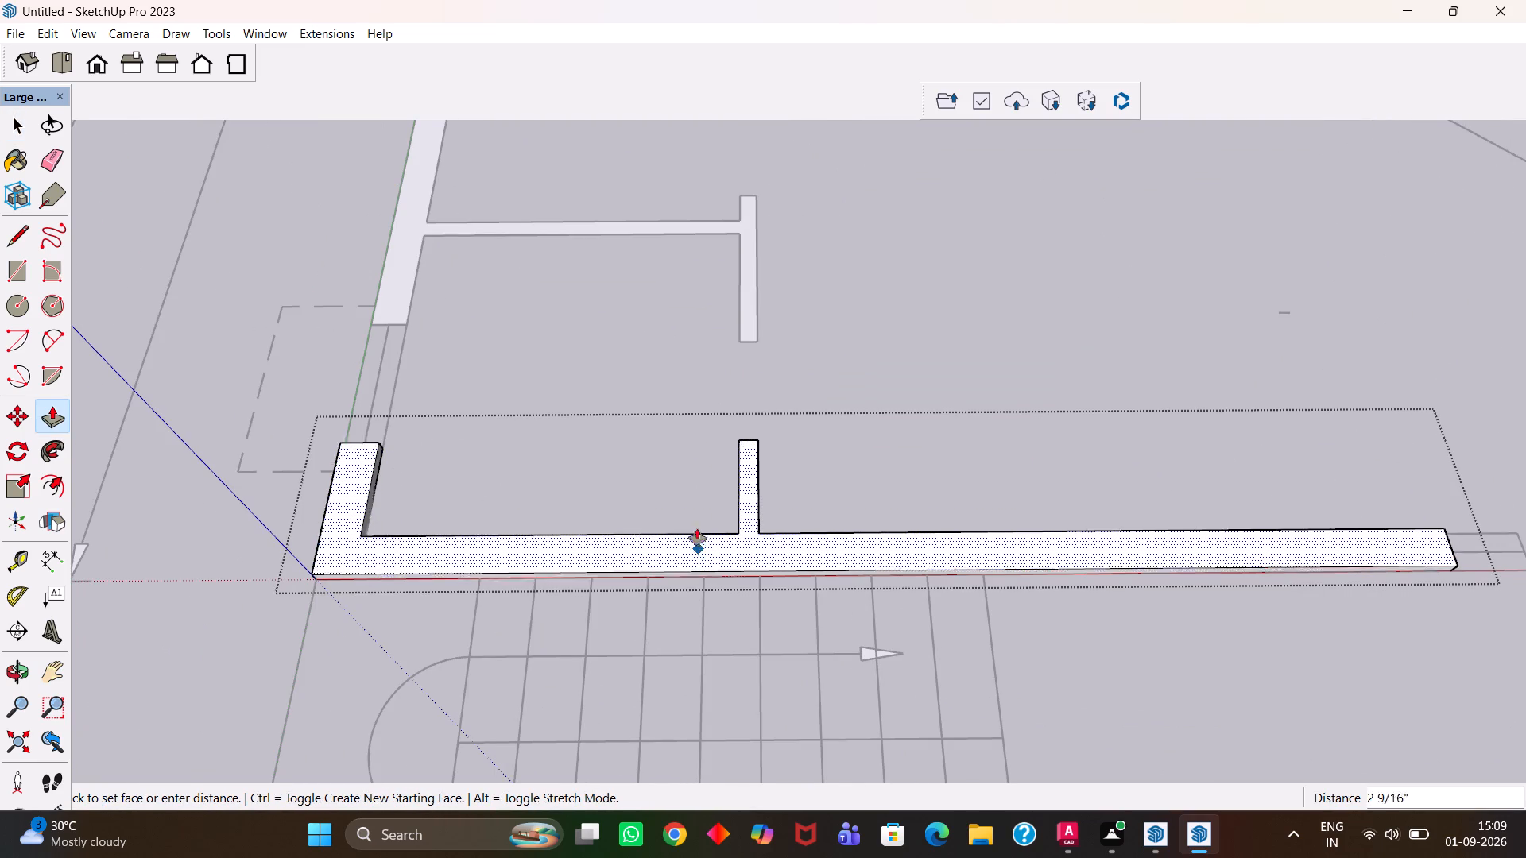
pyautogui.write("10'")
pyautogui.press('Return')
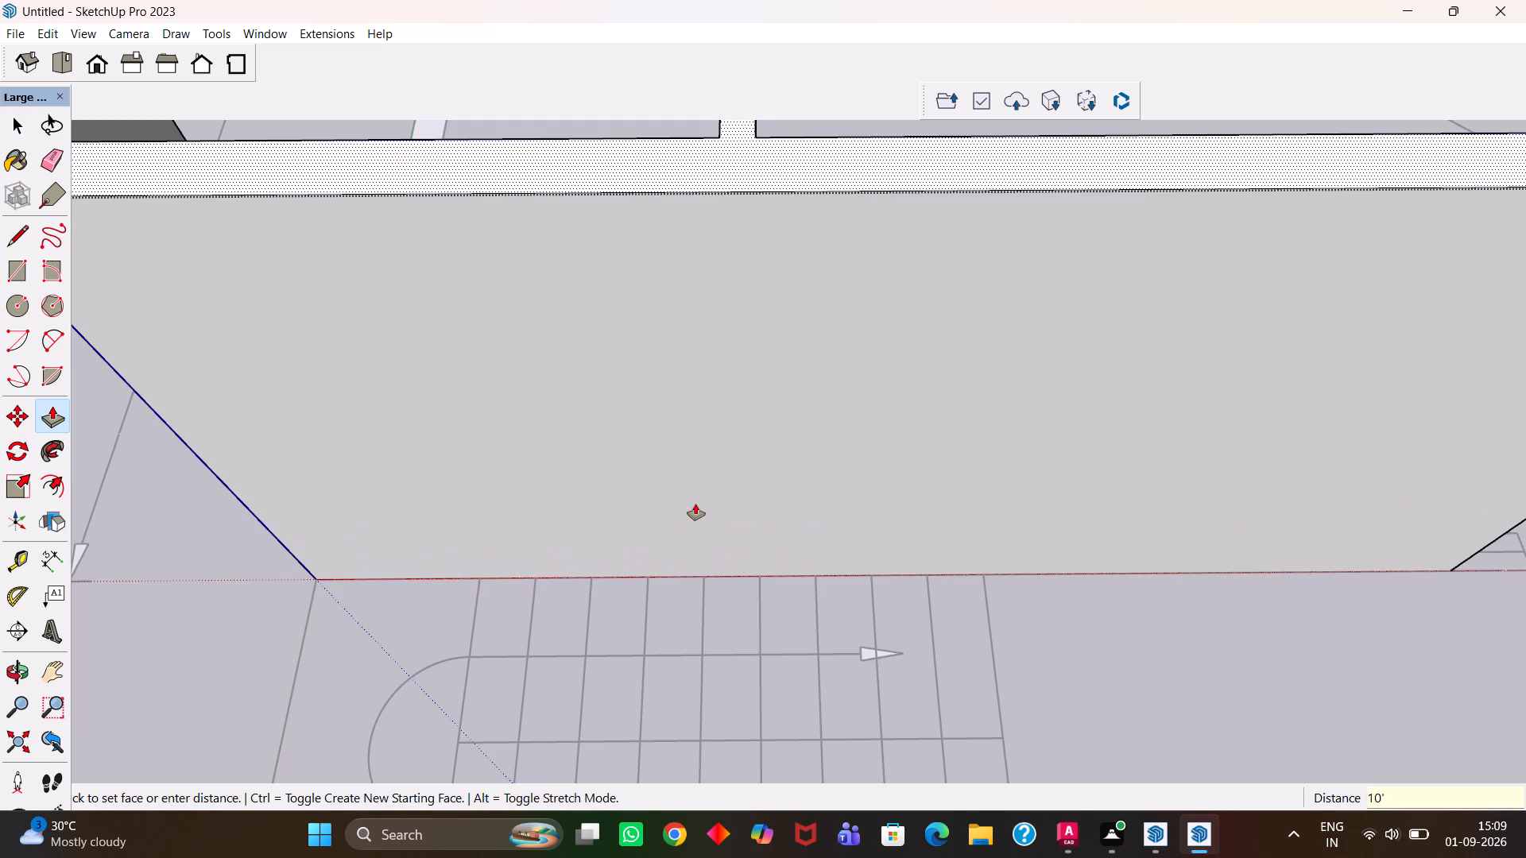
# Examine the raised staircase-side wall from several angles around the plan, and close its group.
pyautogui.press('h')
pyautogui.scroll(-18, 685, 501)
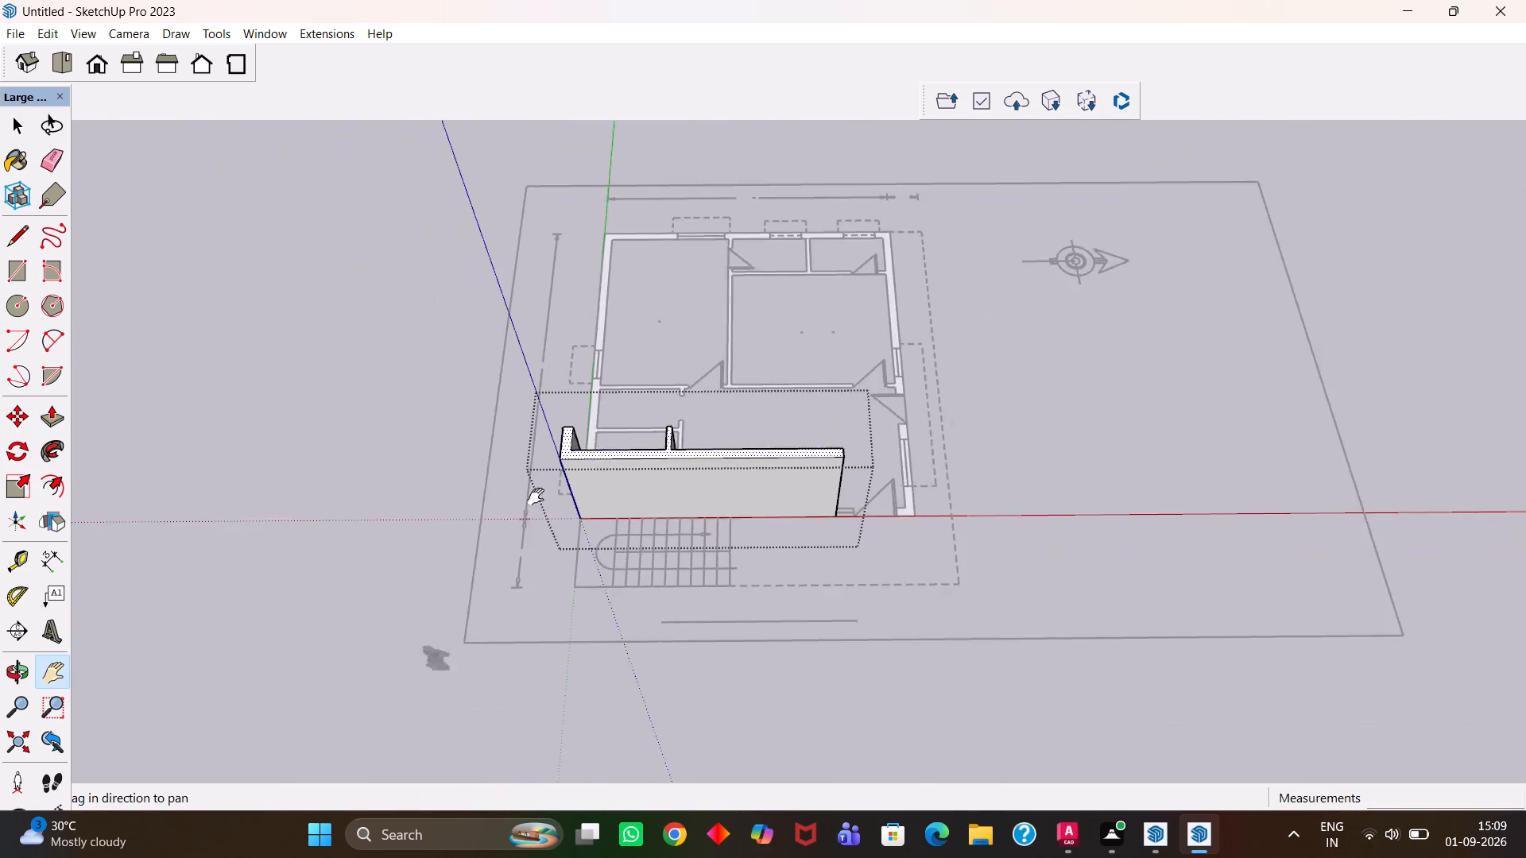
pyautogui.scroll(1, 536, 497)
pyautogui.moveTo(539, 497); pyautogui.dragTo(1149, 484, button='middle')
pyautogui.scroll(8, 1132, 485)
pyautogui.scroll(7, 645, 515)
pyautogui.moveTo(650, 534); pyautogui.dragTo(718, 525, button='middle')
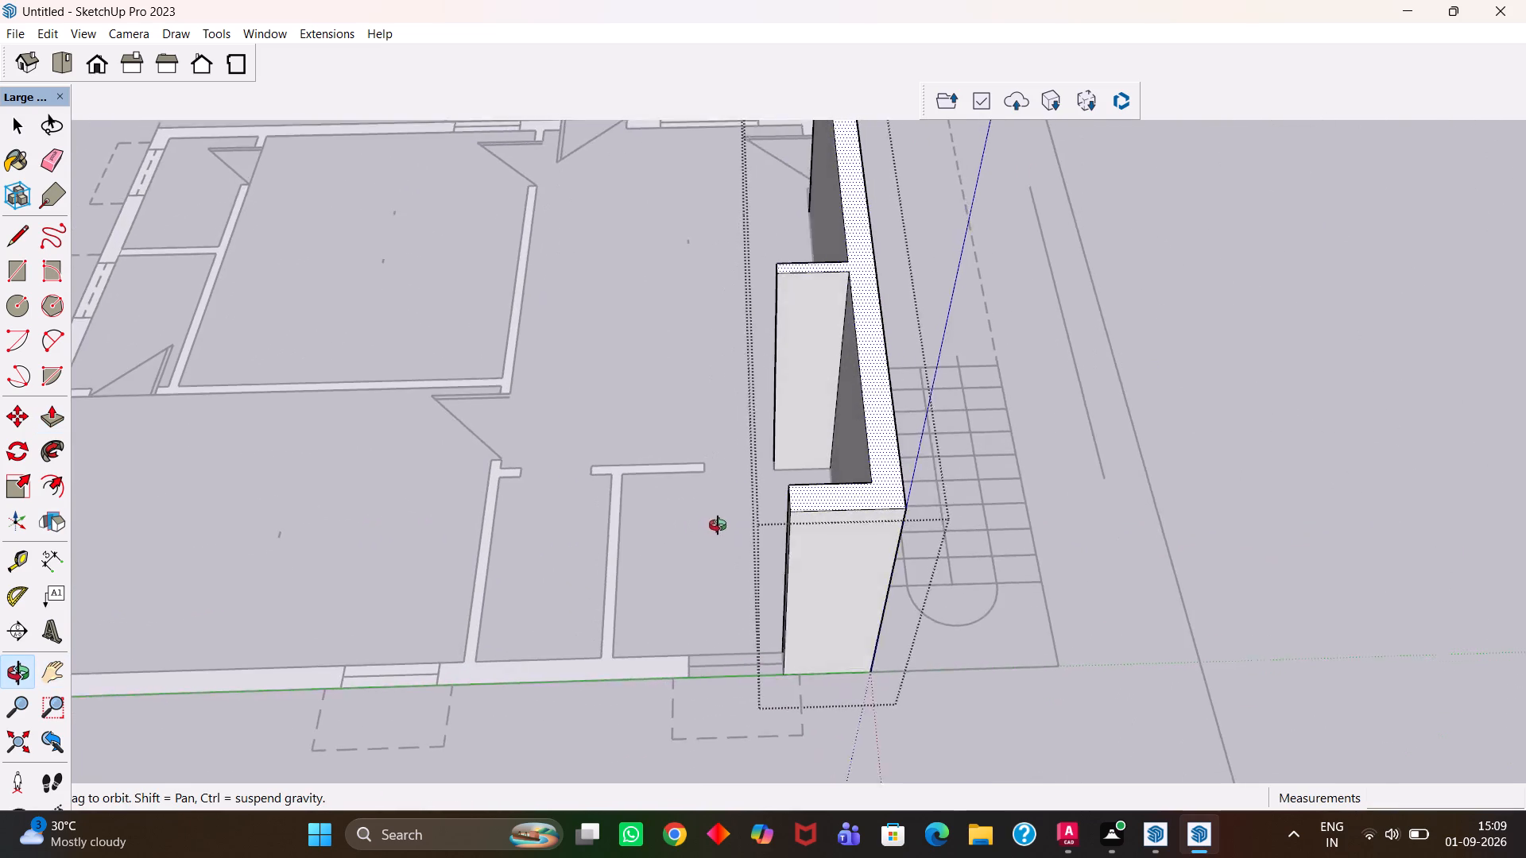
pyautogui.moveTo(718, 525); pyautogui.dragTo(718, 524, button='middle')
pyautogui.scroll(2, 718, 524)
pyautogui.press('h')
pyautogui.scroll(-6, 718, 524)
pyautogui.moveTo(674, 531); pyautogui.dragTo(1035, 507, button='middle')
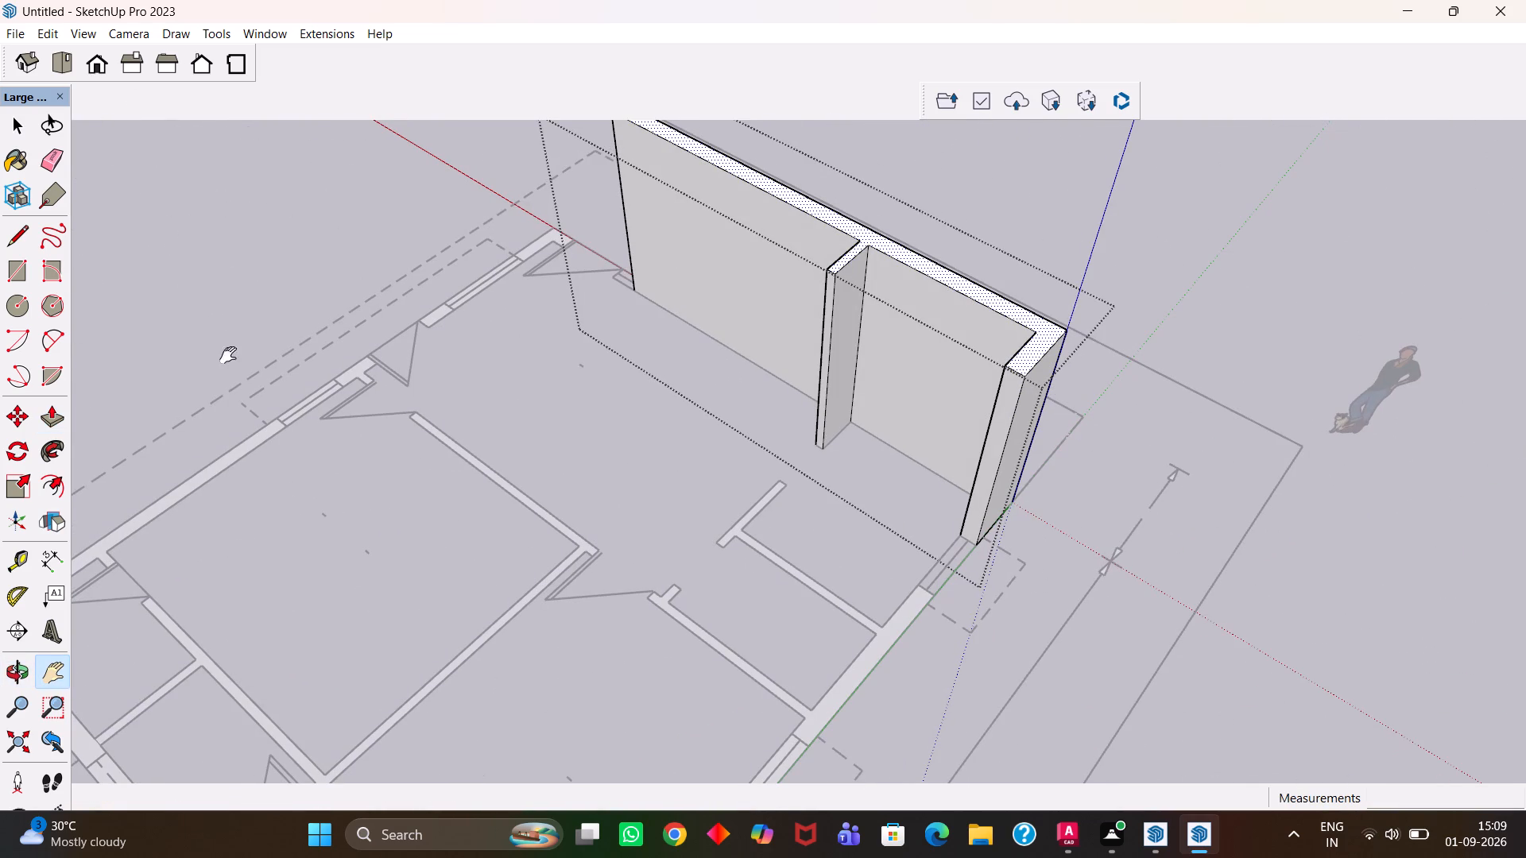
pyautogui.moveTo(1075, 514); pyautogui.dragTo(974, 361)
pyautogui.scroll(-6, 890, 421)
pyautogui.scroll(1, 882, 418)
pyautogui.moveTo(882, 417); pyautogui.dragTo(841, 512, button='middle')
pyautogui.press('space')
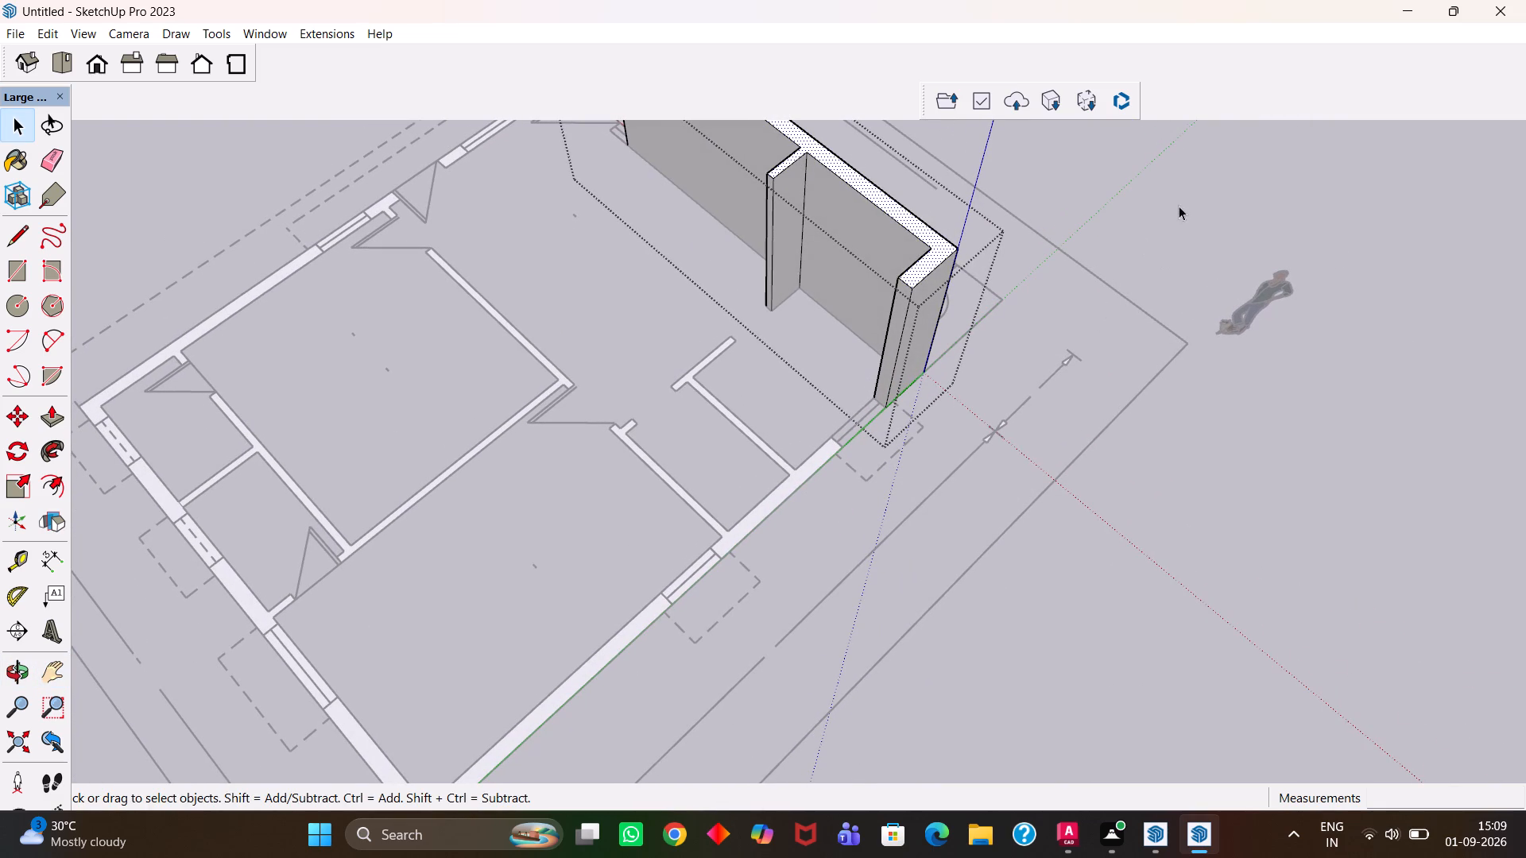
pyautogui.click(1102, 212)
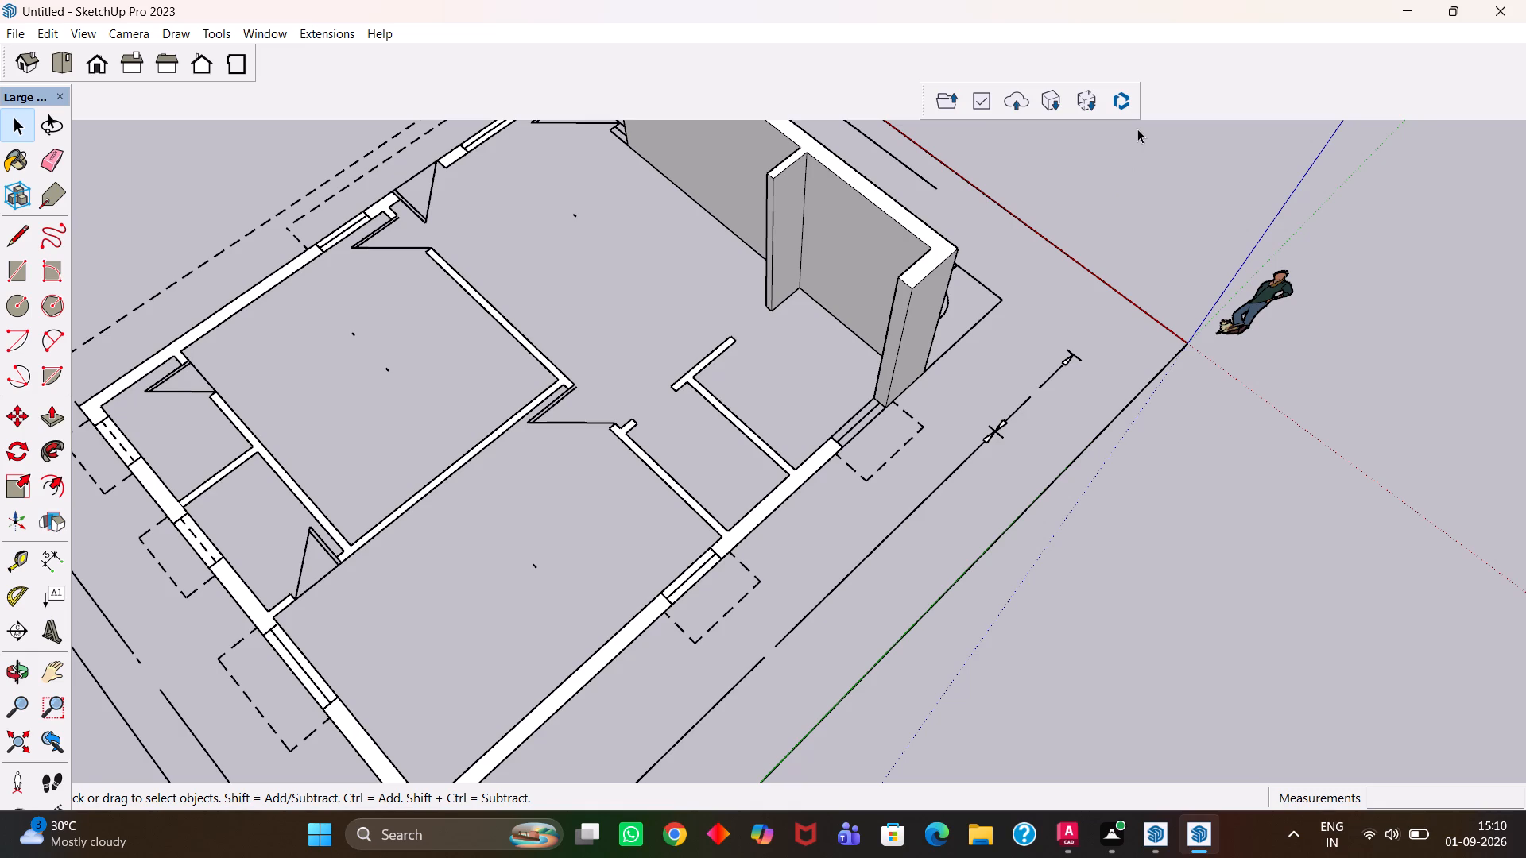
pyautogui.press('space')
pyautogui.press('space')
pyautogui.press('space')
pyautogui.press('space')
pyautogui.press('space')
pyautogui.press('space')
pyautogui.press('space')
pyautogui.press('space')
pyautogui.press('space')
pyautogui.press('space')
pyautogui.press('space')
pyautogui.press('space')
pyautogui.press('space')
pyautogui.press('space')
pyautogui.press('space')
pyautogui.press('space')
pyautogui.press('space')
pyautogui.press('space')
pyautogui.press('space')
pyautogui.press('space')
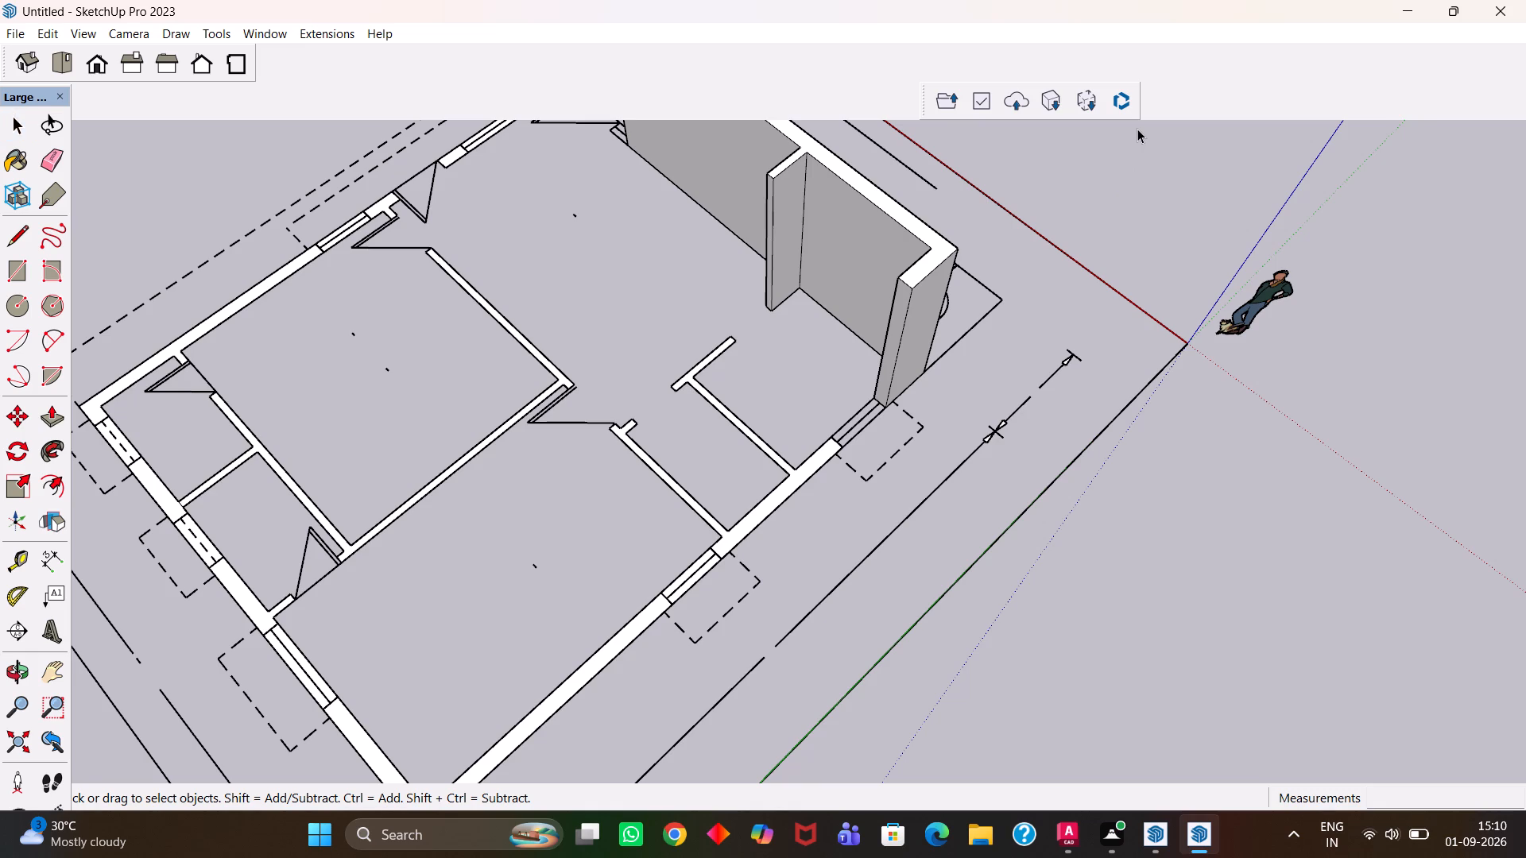
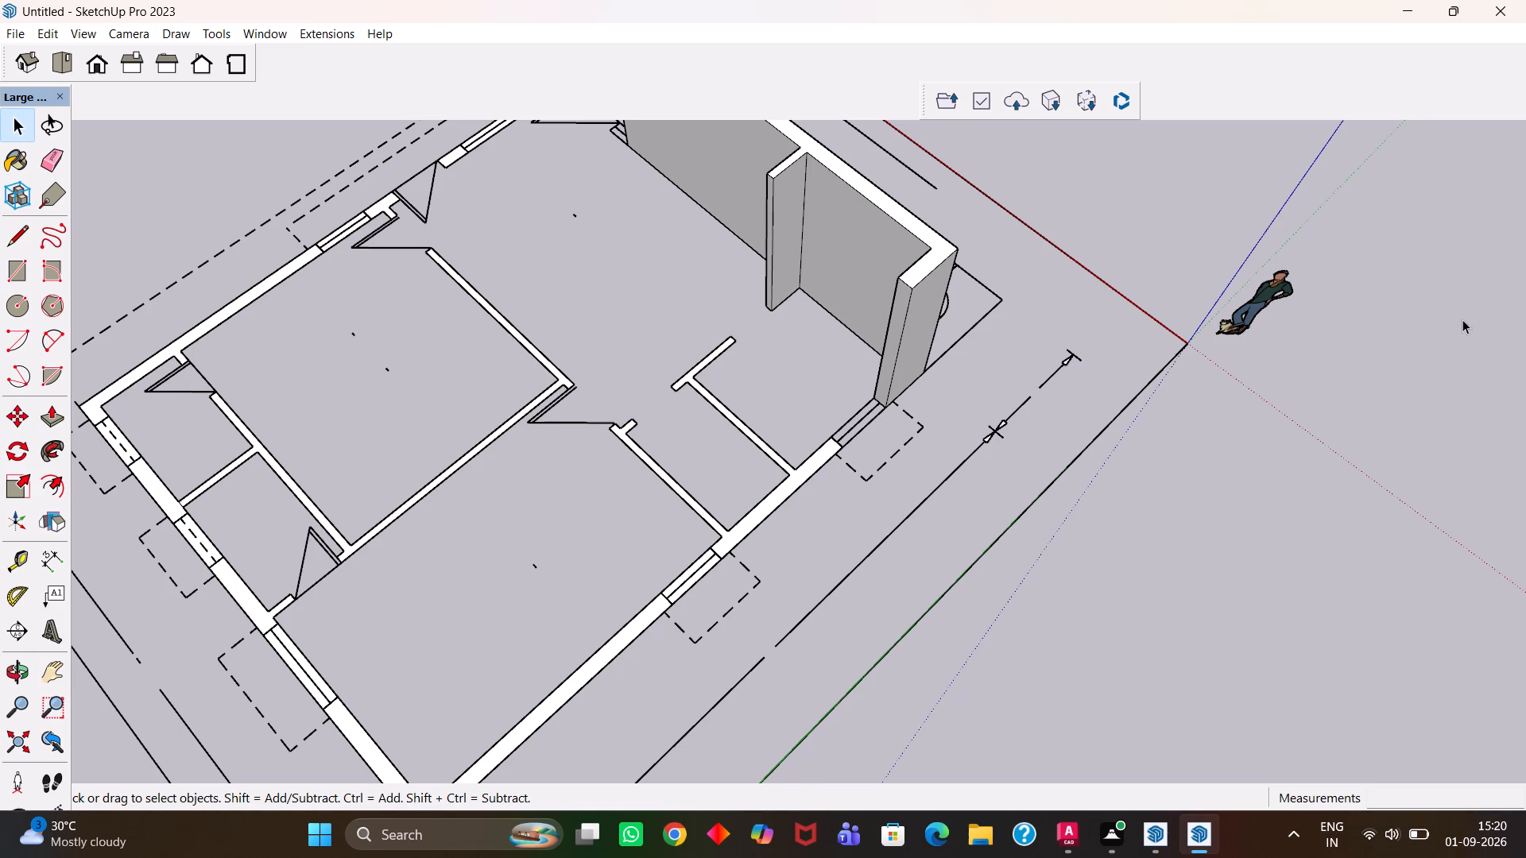
# Group the face and edges of the exterior wall segment between the two windows, including its two attached partitions.
pyautogui.scroll(-4, 947, 412)
pyautogui.scroll(11, 804, 484)
pyautogui.press('h')
pyautogui.scroll(-7, 784, 486)
pyautogui.scroll(1, 780, 486)
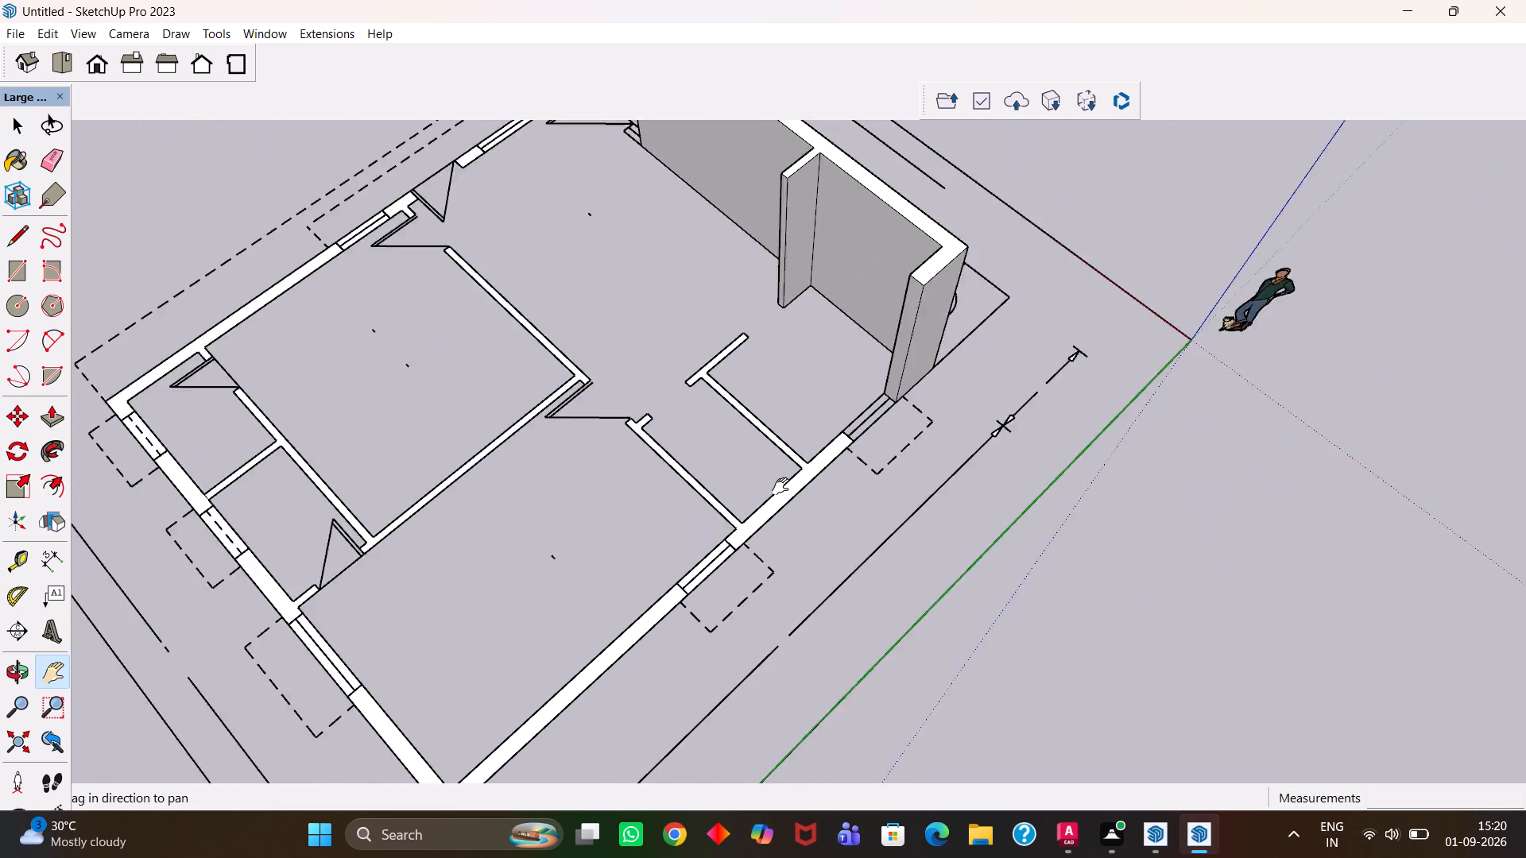
pyautogui.scroll(-5, 780, 486)
pyautogui.moveTo(708, 467); pyautogui.dragTo(792, 494)
pyautogui.moveTo(855, 530); pyautogui.dragTo(726, 518, button='middle')
pyautogui.press('h')
pyautogui.scroll(5, 745, 537)
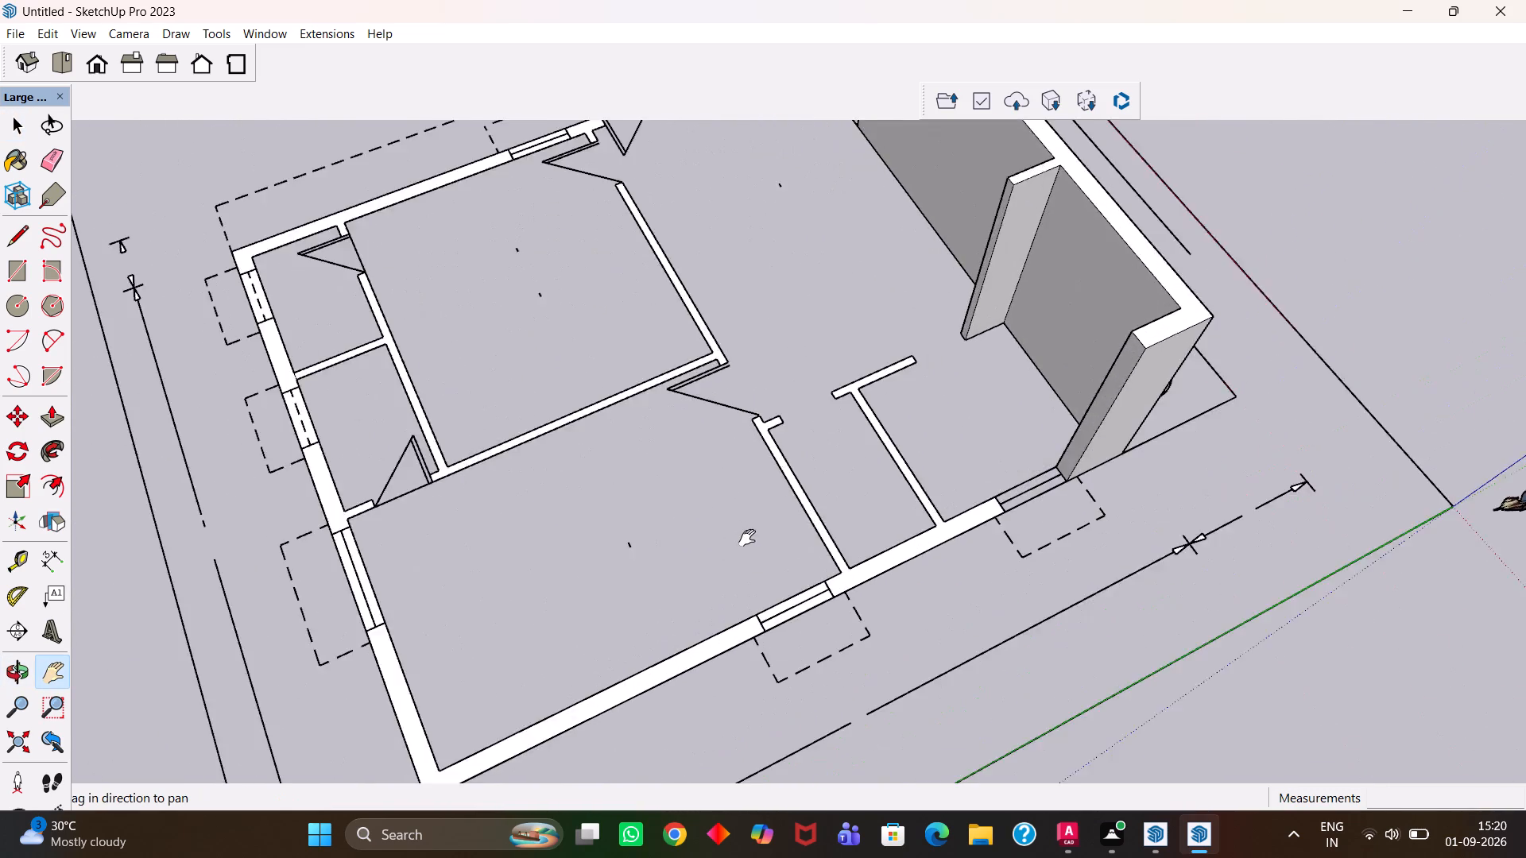
pyautogui.scroll(-5, 747, 538)
pyautogui.moveTo(904, 609); pyautogui.dragTo(645, 613, button='middle')
pyautogui.scroll(5, 627, 601)
pyautogui.moveTo(653, 589); pyautogui.dragTo(679, 597, button='middle')
pyautogui.scroll(1, 667, 597)
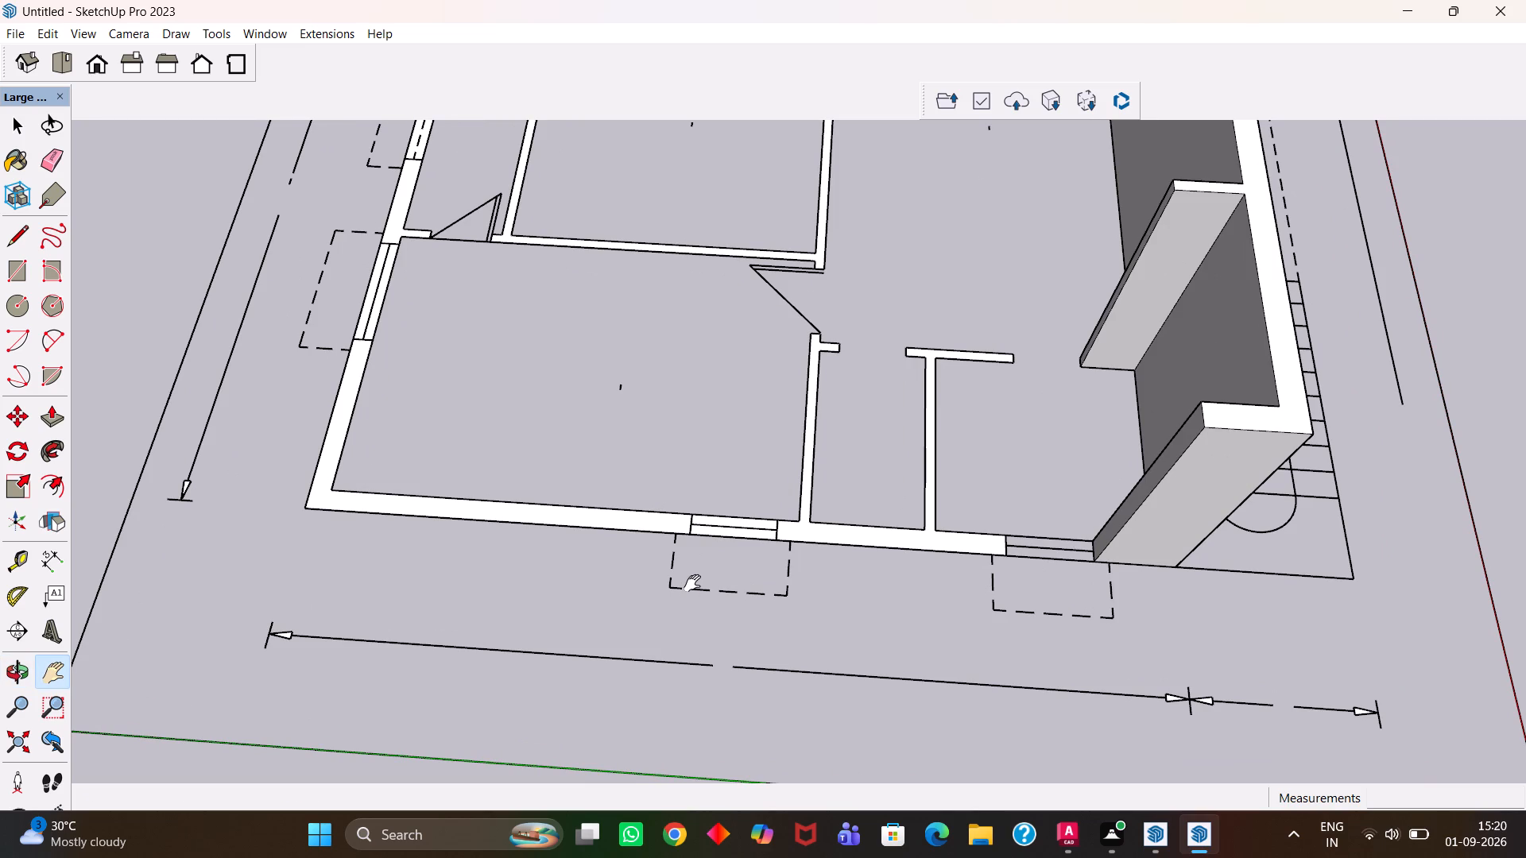
pyautogui.scroll(1, 692, 583)
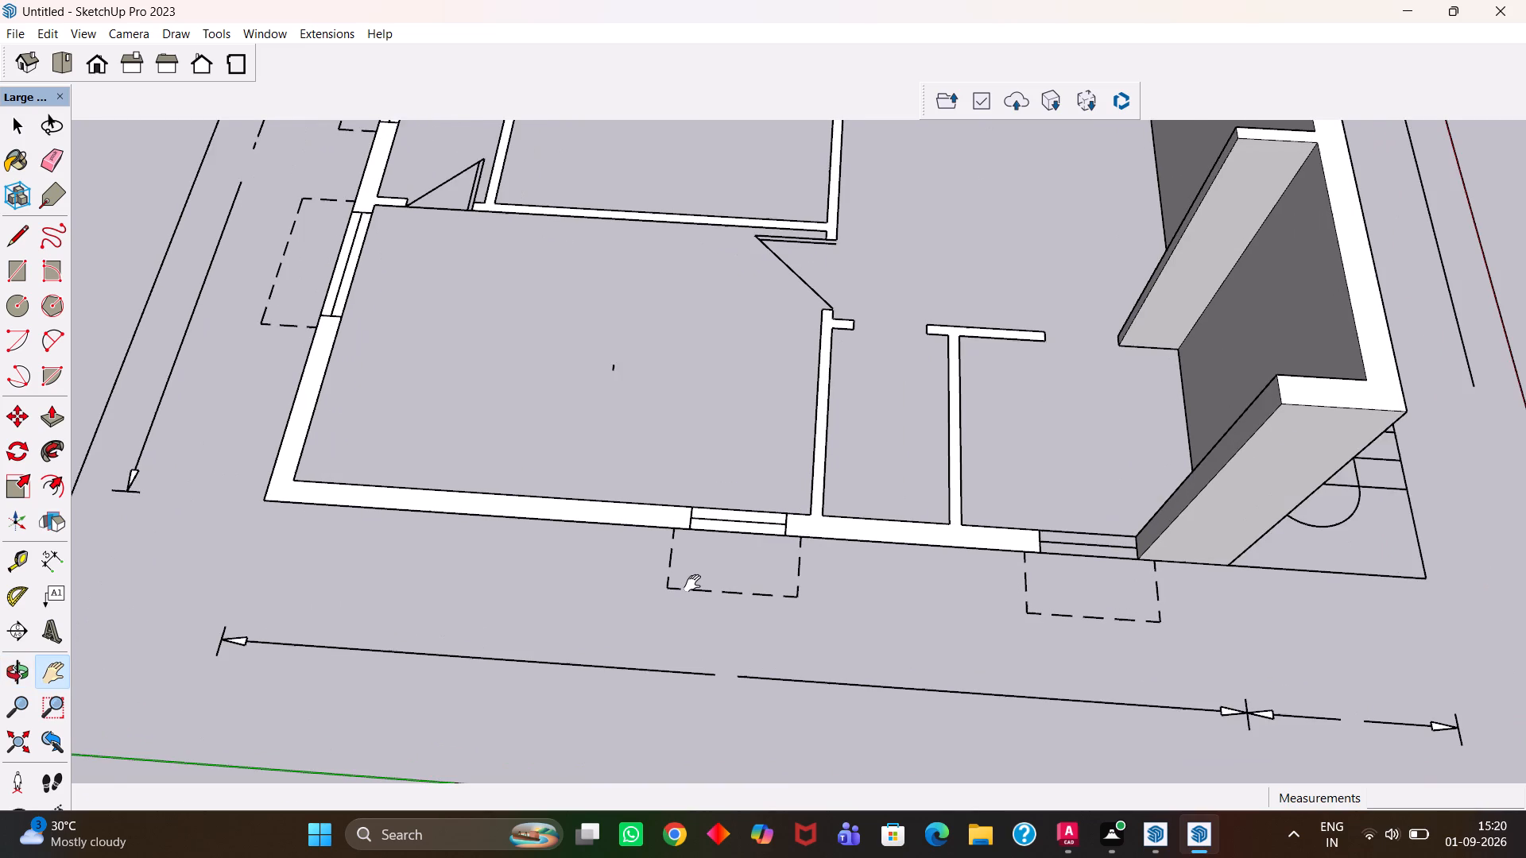
pyautogui.scroll(1, 692, 583)
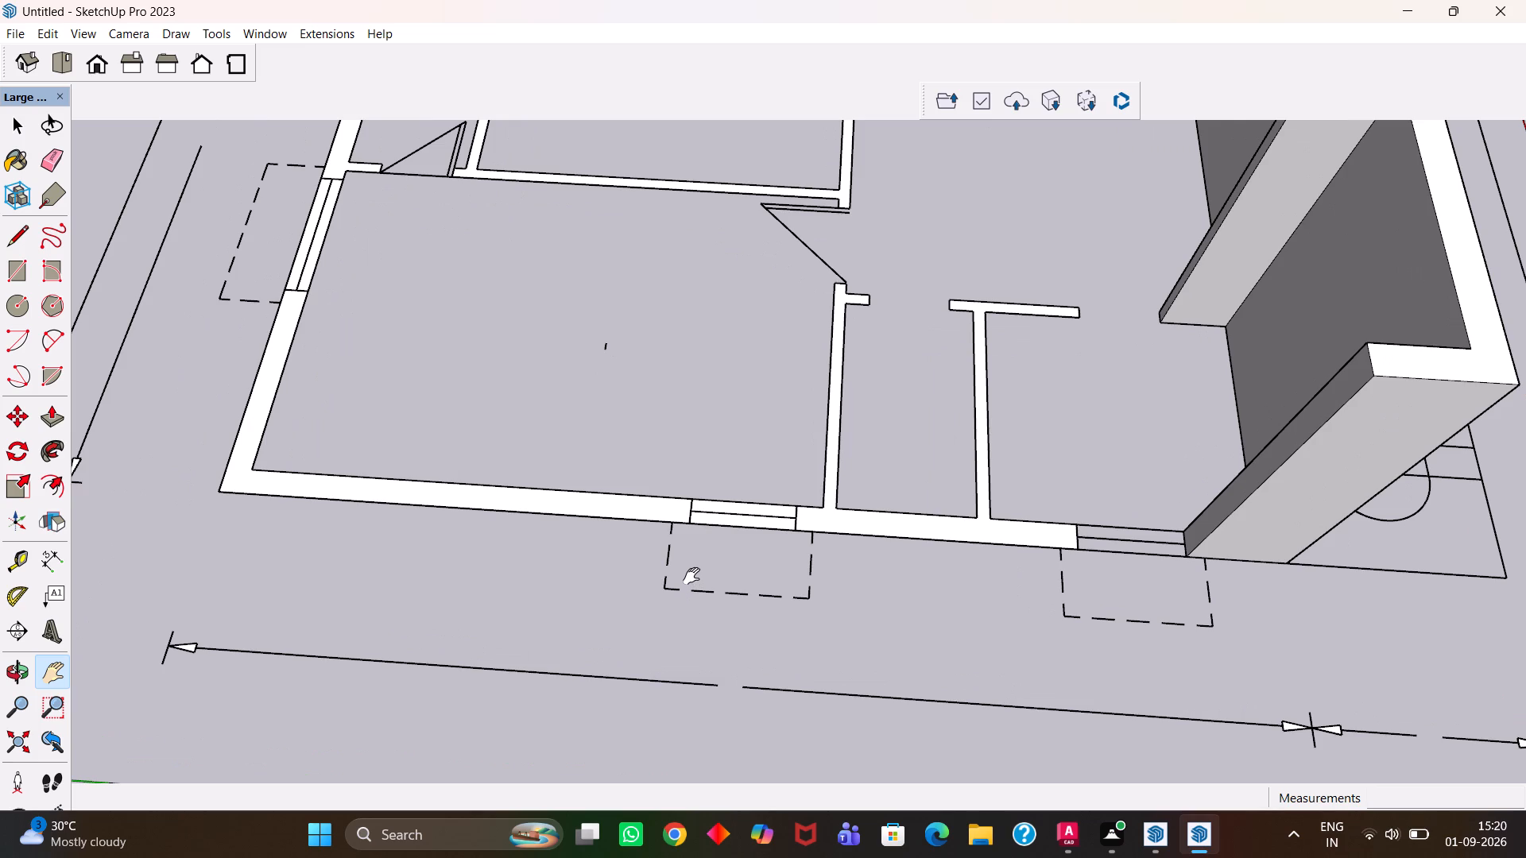
pyautogui.scroll(-5, 691, 576)
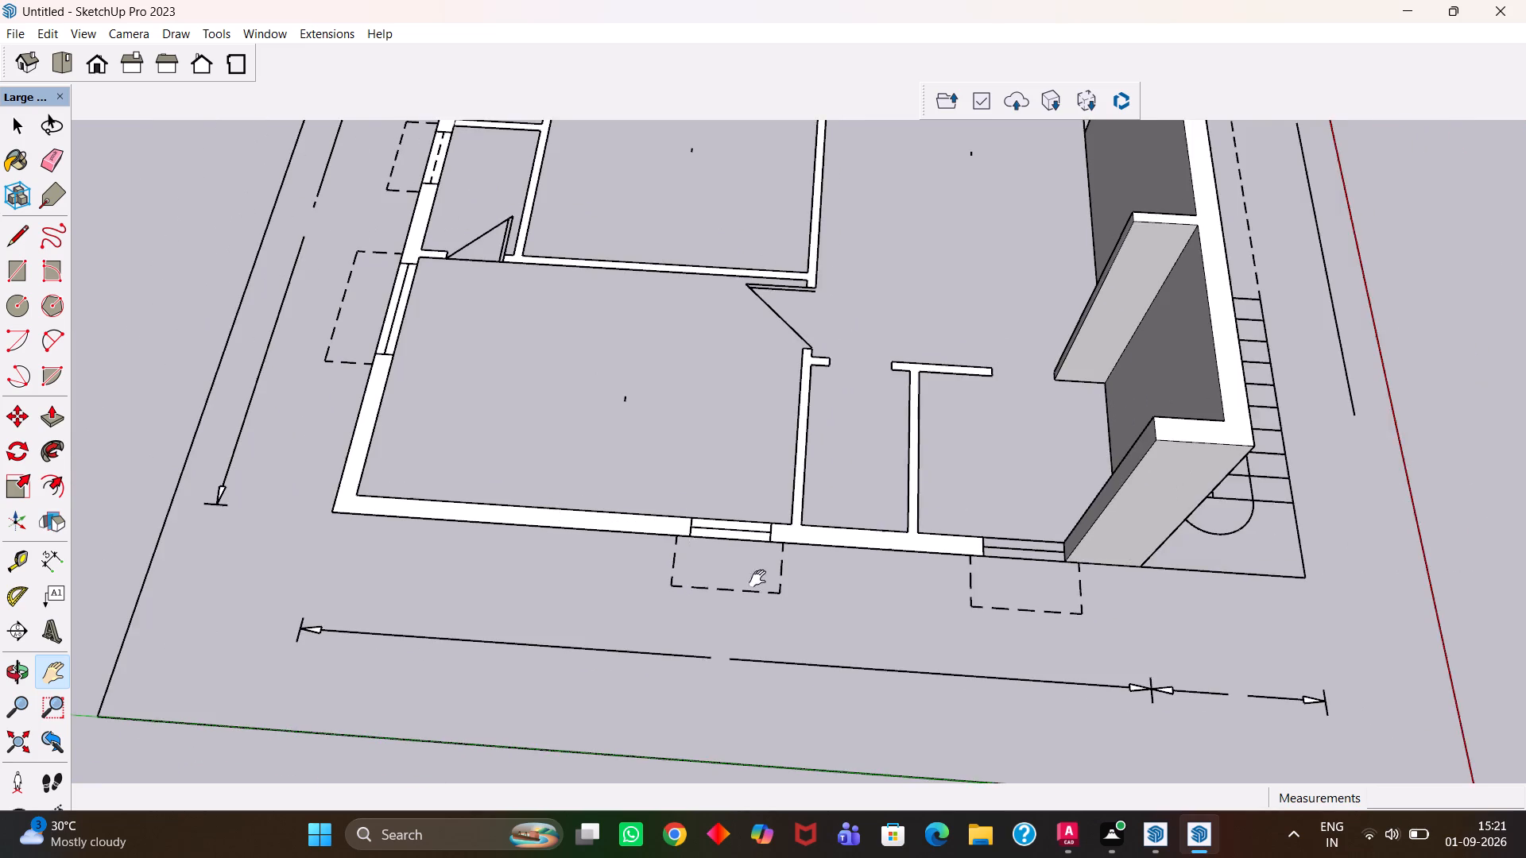
pyautogui.scroll(5, 773, 578)
pyautogui.press('h')
pyautogui.scroll(3, 935, 520)
pyautogui.moveTo(939, 518); pyautogui.dragTo(818, 602)
pyautogui.moveTo(791, 604); pyautogui.dragTo(822, 604, button='middle')
pyautogui.scroll(2, 819, 602)
pyautogui.scroll(-6, 814, 597)
pyautogui.press('space')
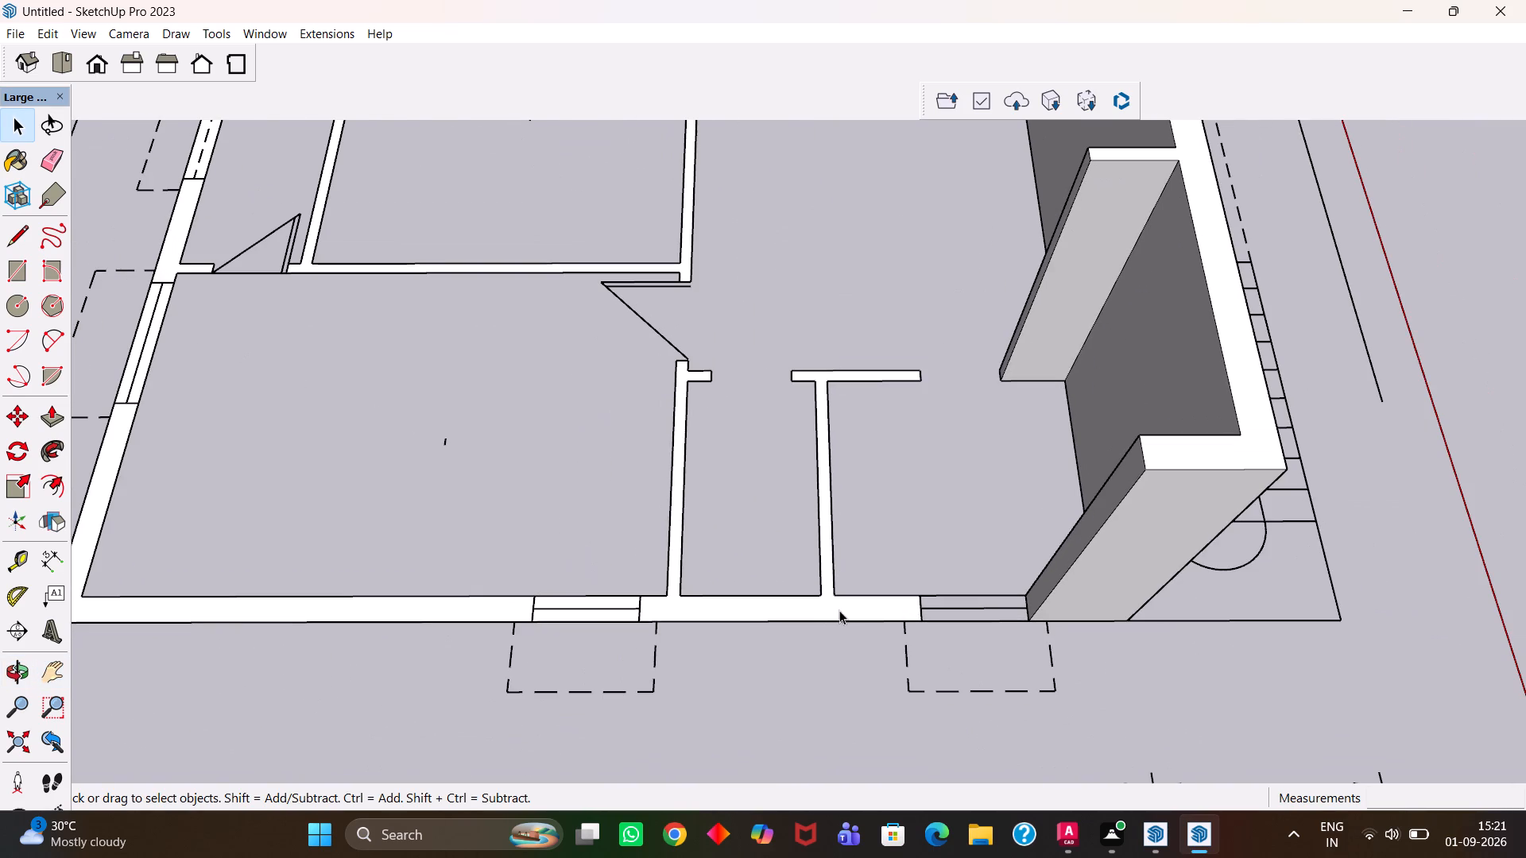
pyautogui.doubleClick(839, 610)
pyautogui.rightClick(841, 610)
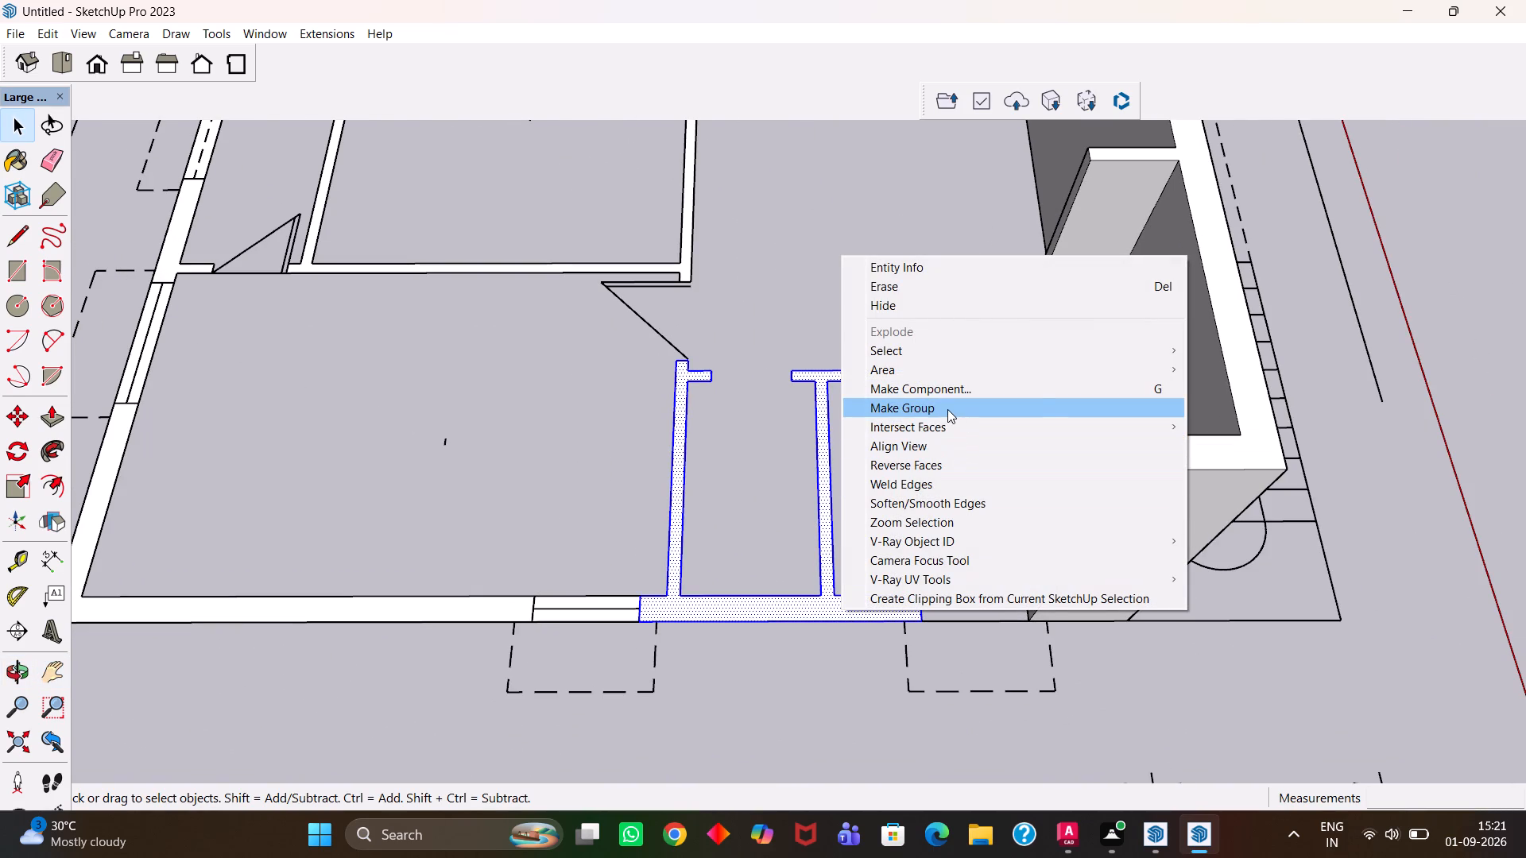
pyautogui.click(947, 409)
# Inside the new group, Push/Pull the wall and partition face up to the neighbouring raised wall's height, and close the group.
pyautogui.scroll(3, 819, 582)
pyautogui.doubleClick(844, 623)
pyautogui.click(844, 614)
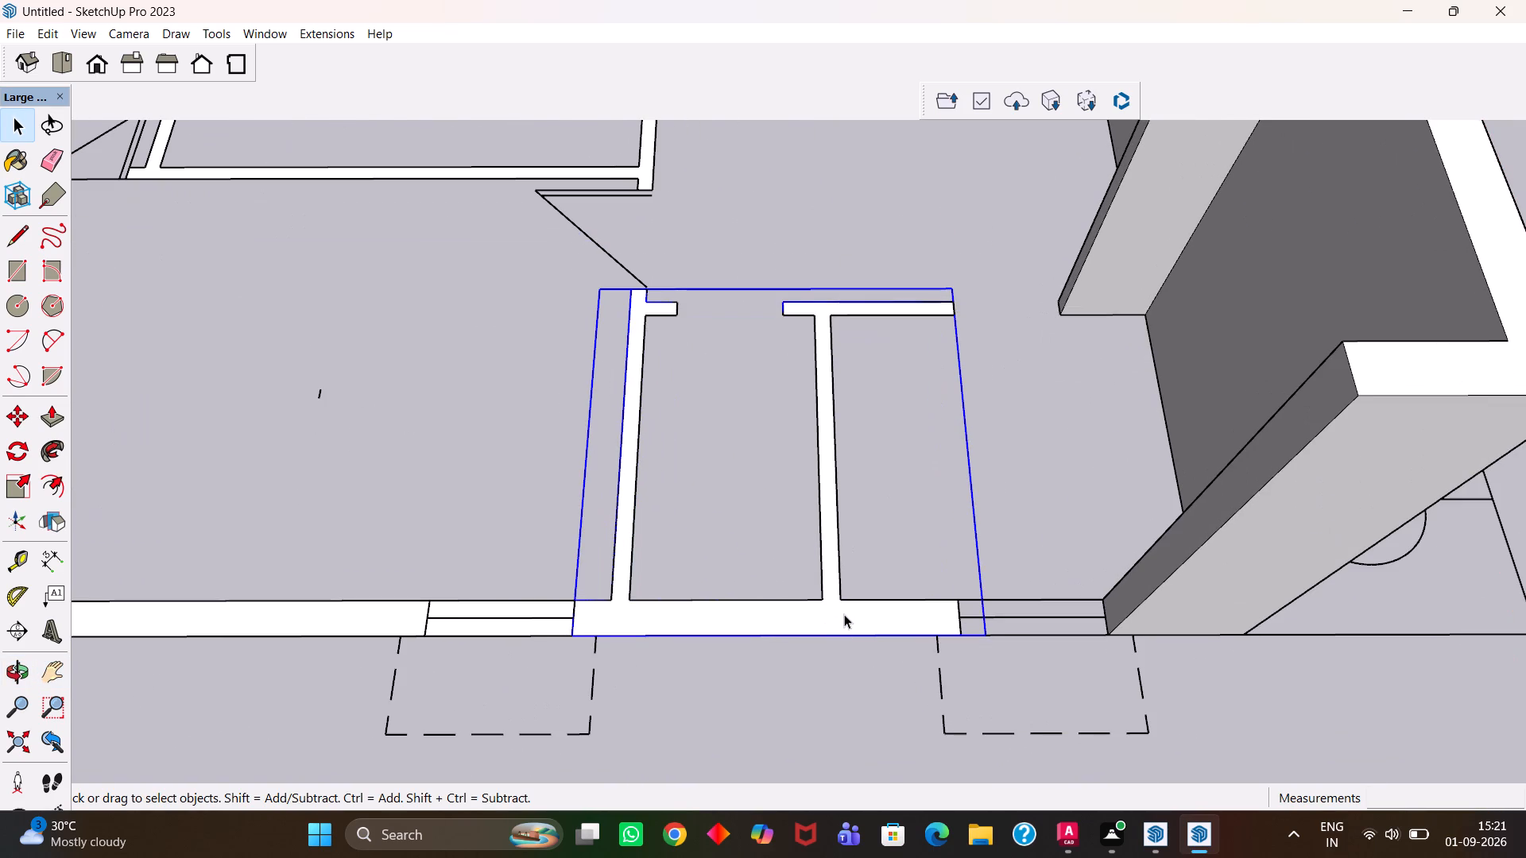
pyautogui.doubleClick(844, 614)
pyautogui.click(846, 617)
pyautogui.press('p')
pyautogui.click(846, 617)
pyautogui.scroll(-4, 962, 597)
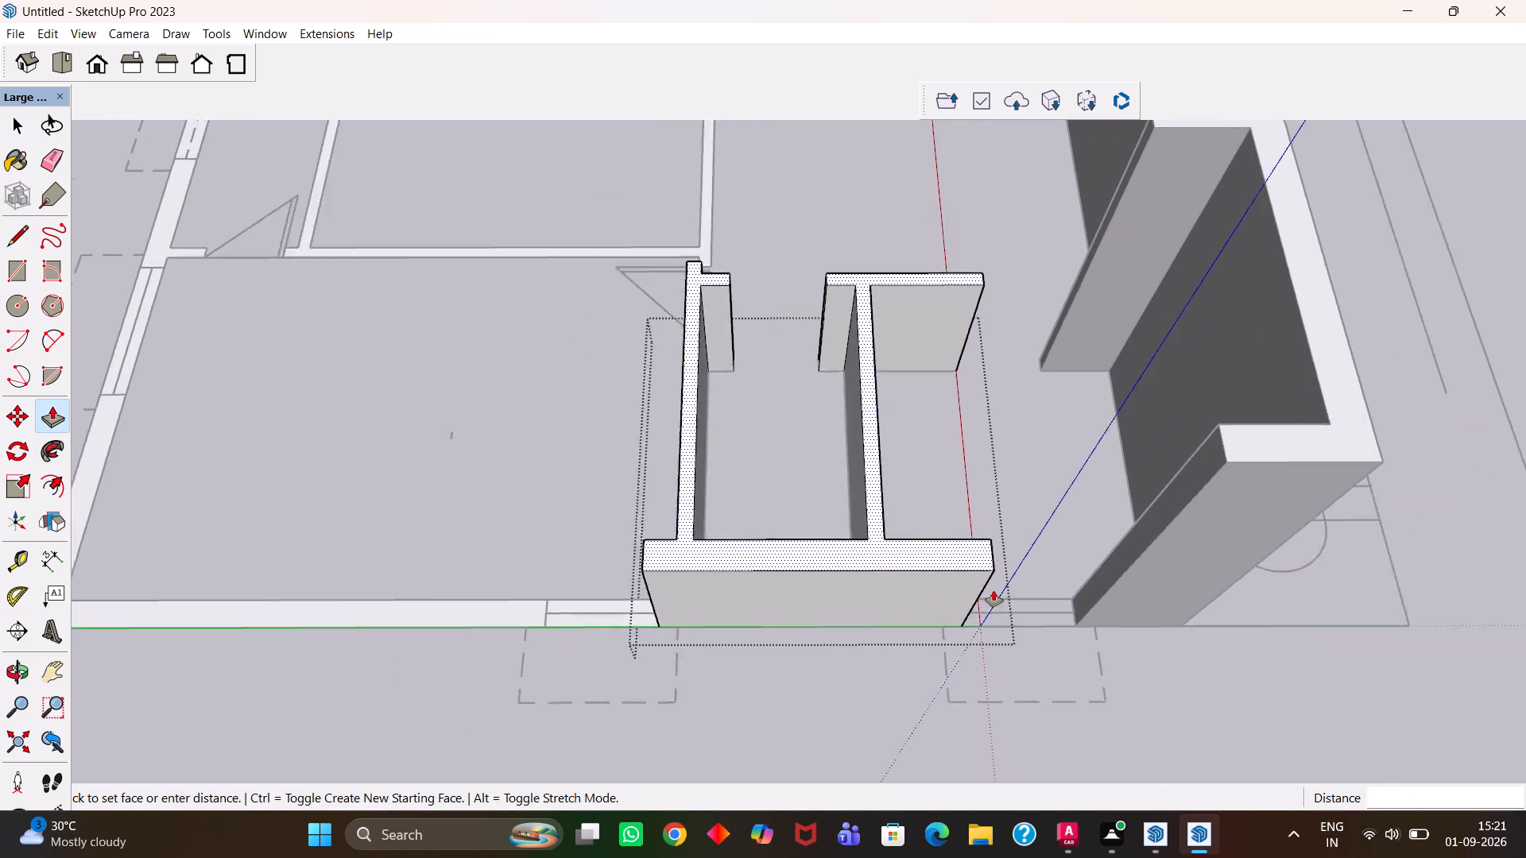
pyautogui.scroll(-1, 993, 590)
pyautogui.click(1192, 480)
pyautogui.press('h')
pyautogui.scroll(-3, 1043, 499)
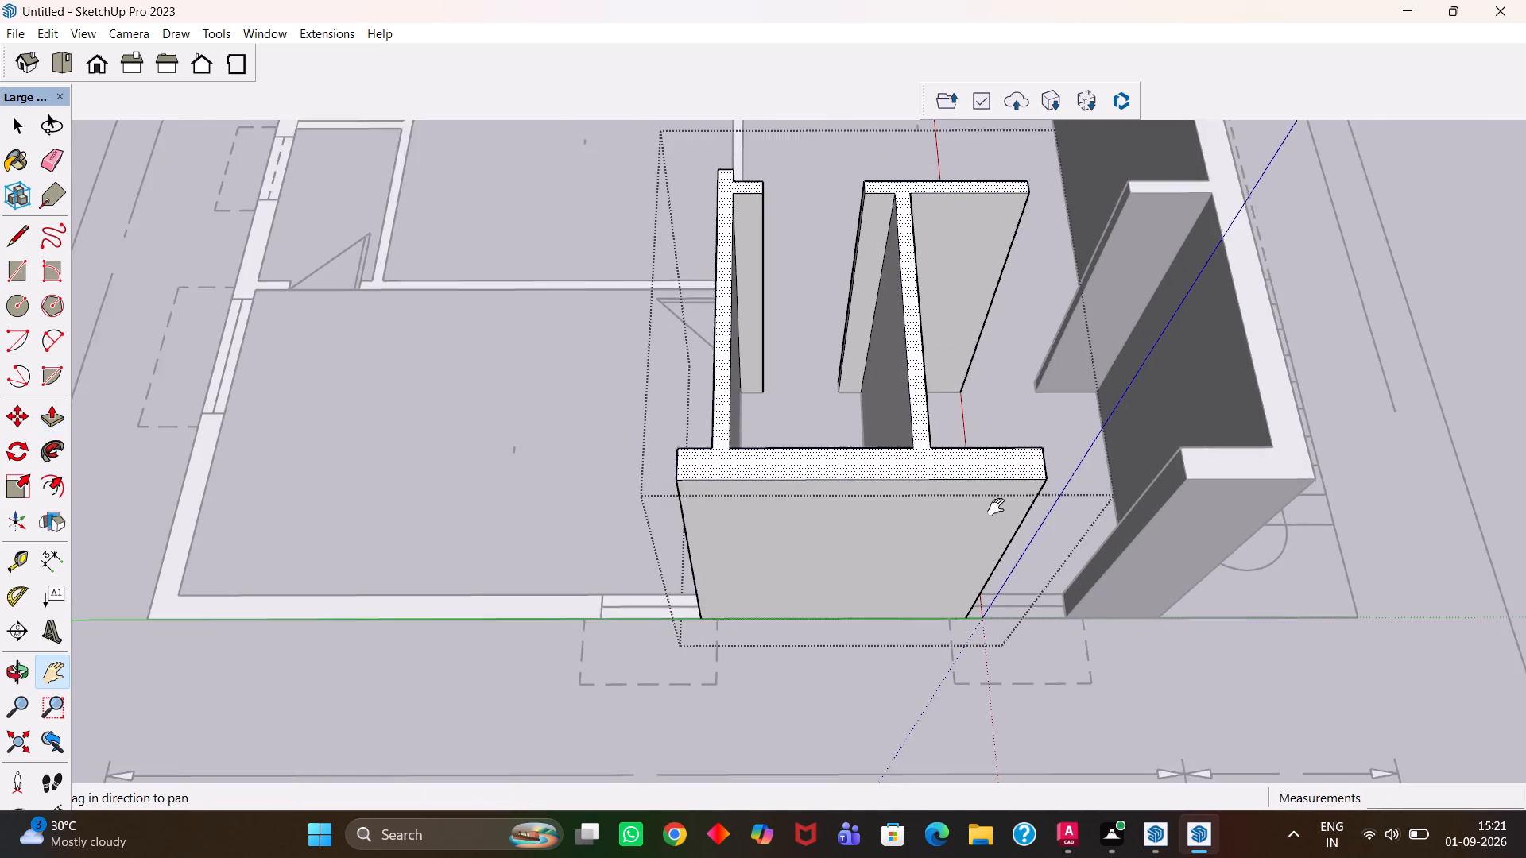
pyautogui.scroll(-4, 996, 507)
pyautogui.moveTo(837, 509); pyautogui.dragTo(975, 541)
pyautogui.scroll(4, 865, 550)
pyautogui.press('h')
pyautogui.moveTo(782, 562); pyautogui.dragTo(908, 534)
pyautogui.press('space')
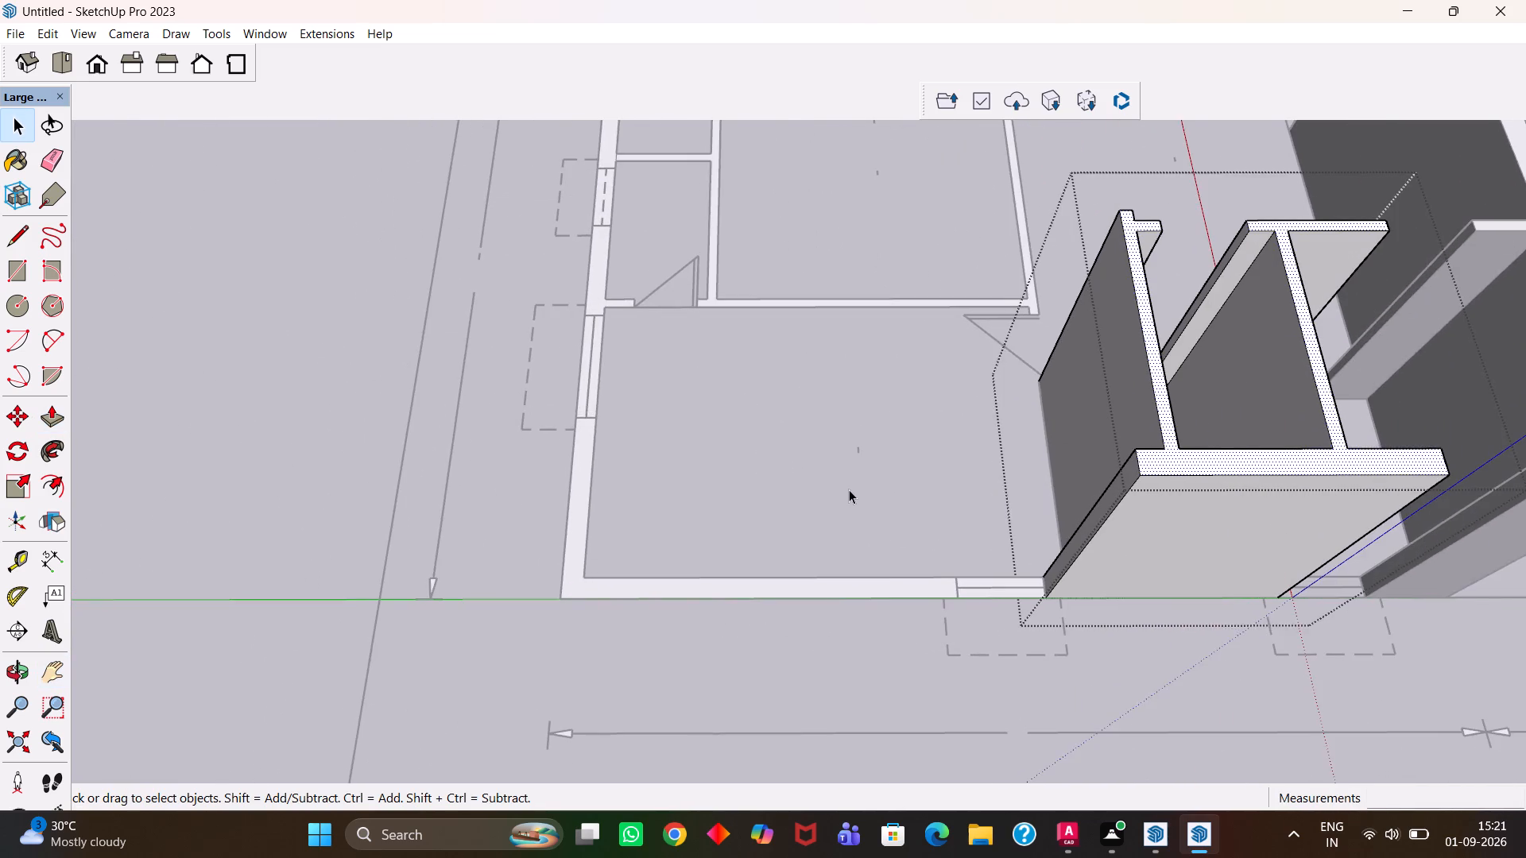
pyautogui.click(845, 481)
# Group the face and edges of the L-shaped exterior corner wall around the large room.
pyautogui.scroll(4, 802, 547)
pyautogui.scroll(-7, 799, 553)
pyautogui.press('h')
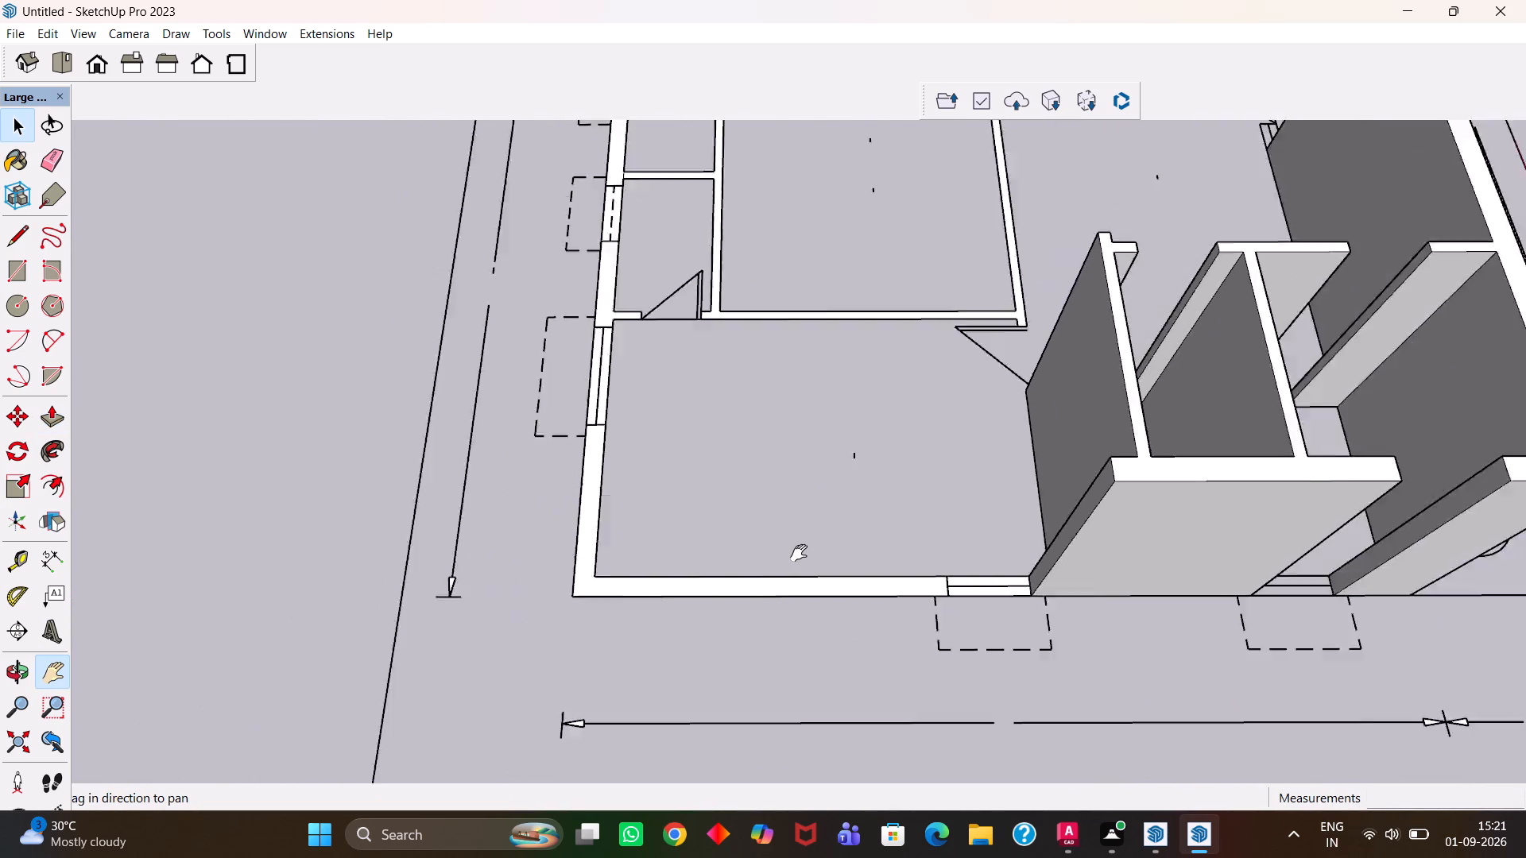
pyautogui.scroll(-1, 799, 553)
pyautogui.scroll(6, 779, 549)
pyautogui.scroll(-5, 779, 546)
pyautogui.scroll(3, 784, 554)
pyautogui.moveTo(784, 555); pyautogui.dragTo(798, 556, button='middle')
pyautogui.scroll(1, 795, 556)
pyautogui.scroll(-4, 796, 558)
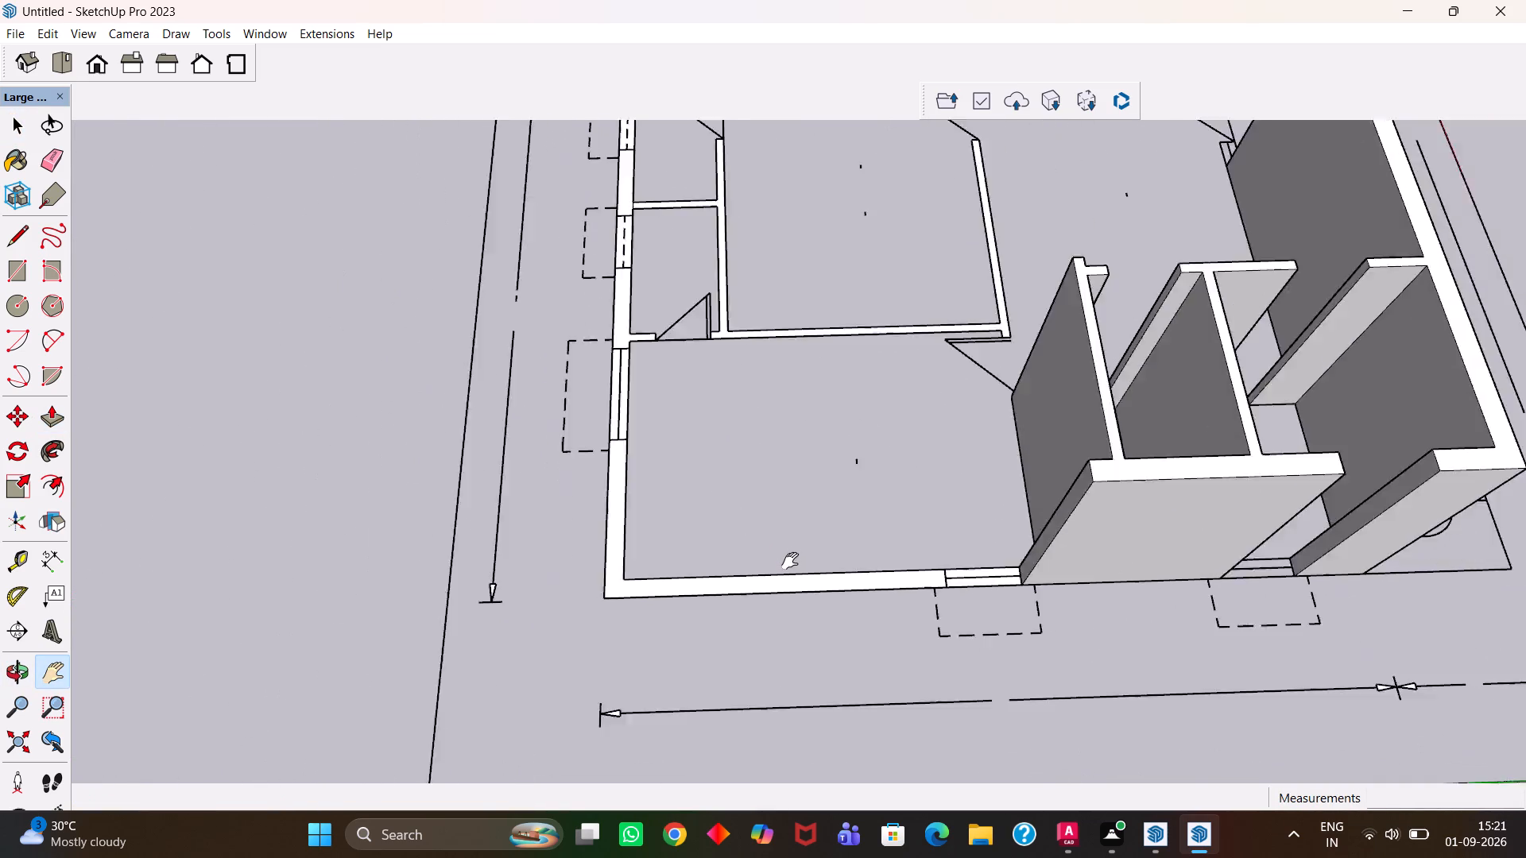
pyautogui.scroll(2, 786, 566)
pyautogui.moveTo(782, 574); pyautogui.dragTo(769, 557, button='middle')
pyautogui.scroll(-3, 769, 557)
pyautogui.press('space')
pyautogui.click(784, 574)
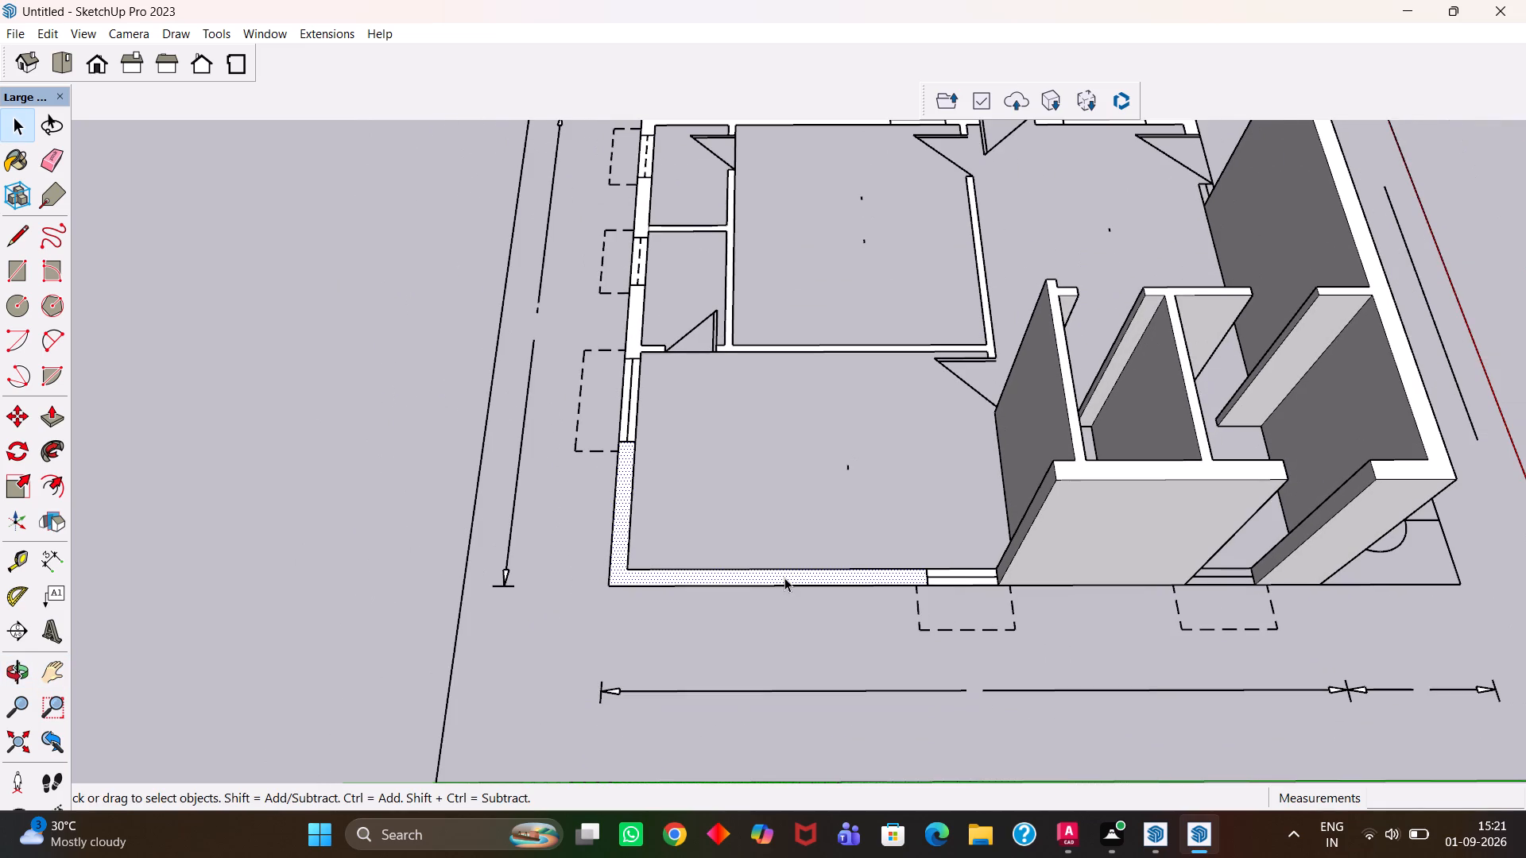
pyautogui.doubleClick(784, 578)
pyautogui.scroll(2, 784, 578)
pyautogui.click(784, 578)
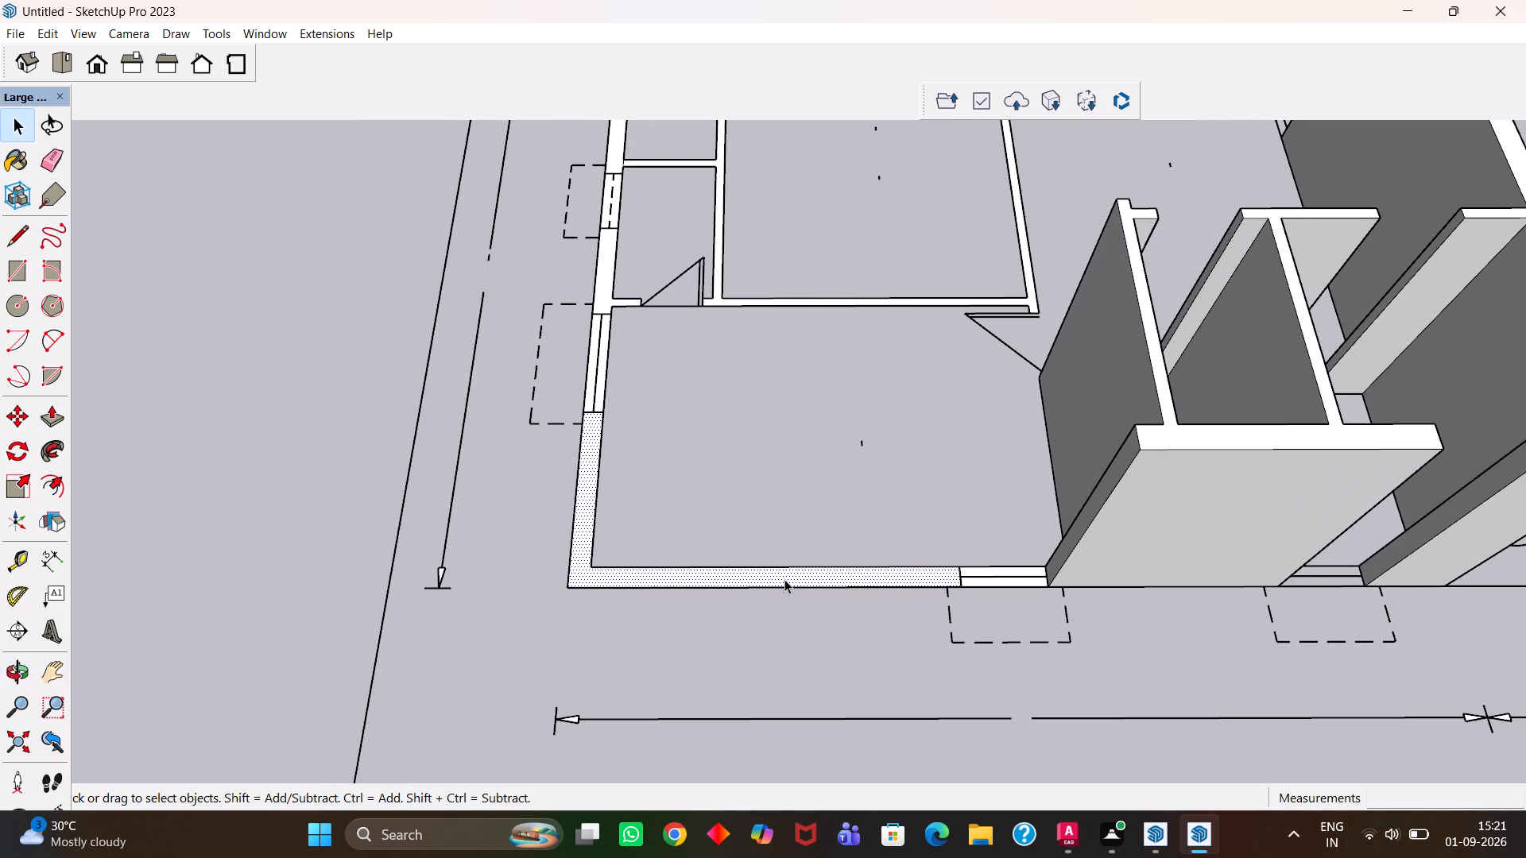
pyautogui.doubleClick(784, 579)
pyautogui.rightClick(784, 578)
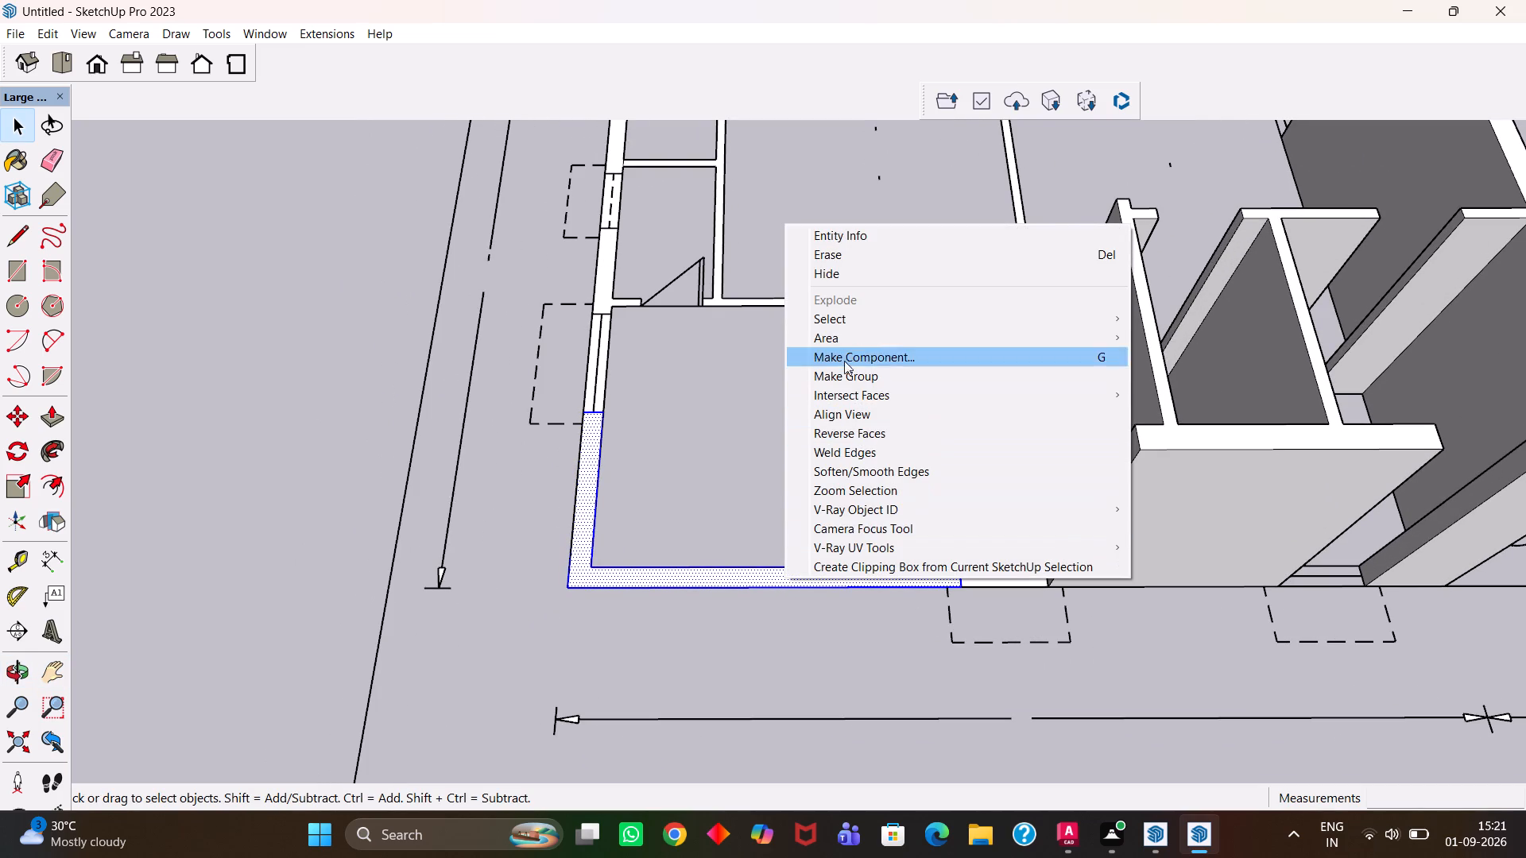
pyautogui.click(851, 380)
# Inside the corner wall's group, Push/Pull the L-shaped face up 10' 1/4" to the adjacent wall's top, and close the group.
pyautogui.scroll(3, 836, 547)
pyautogui.doubleClick(839, 589)
pyautogui.click(863, 586)
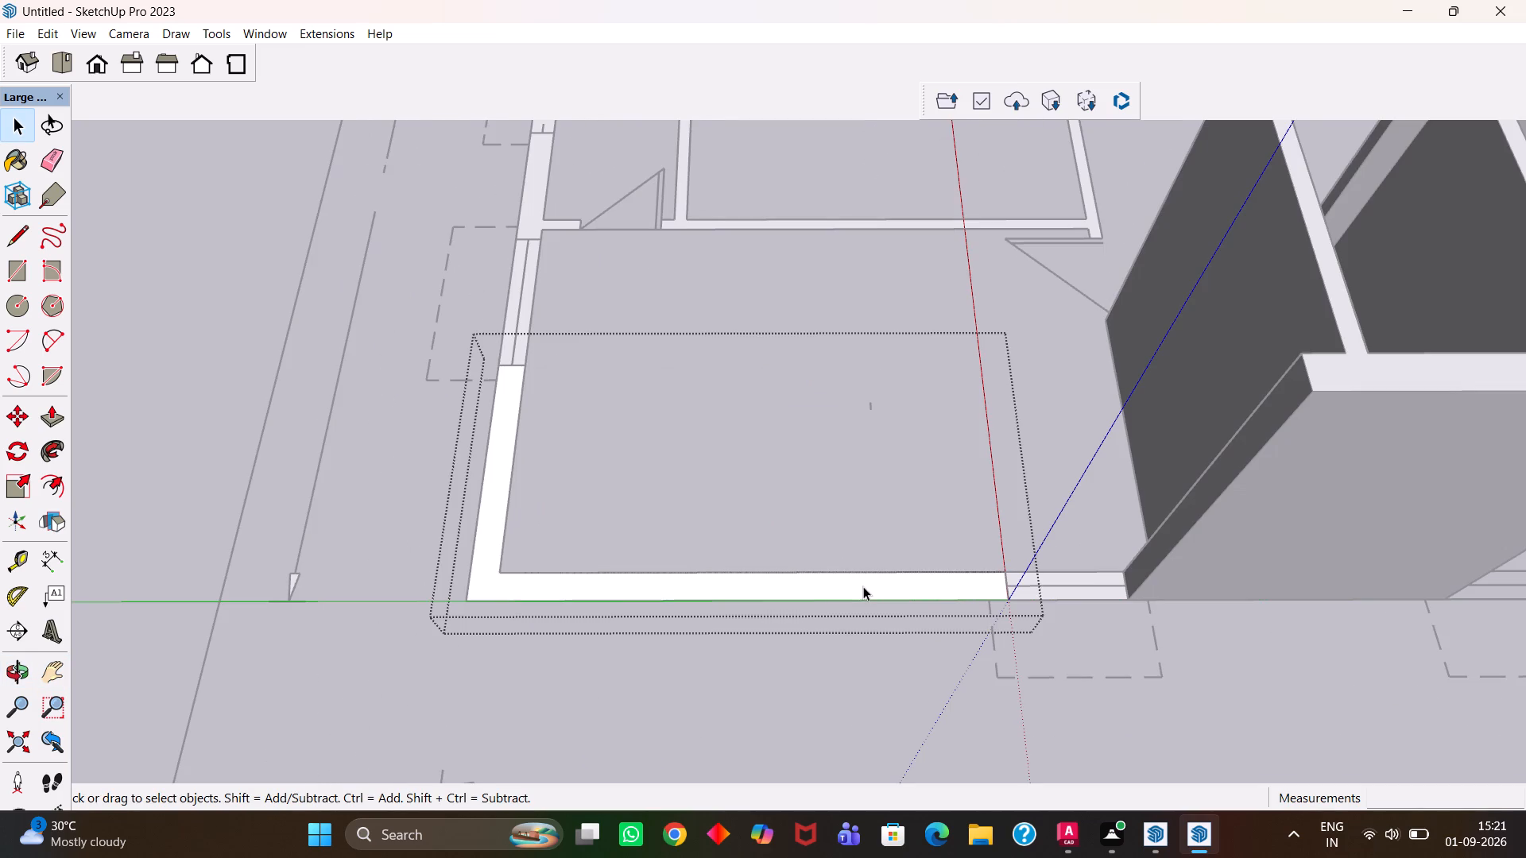
pyautogui.scroll(-5, 863, 586)
pyautogui.press('p')
pyautogui.click(863, 586)
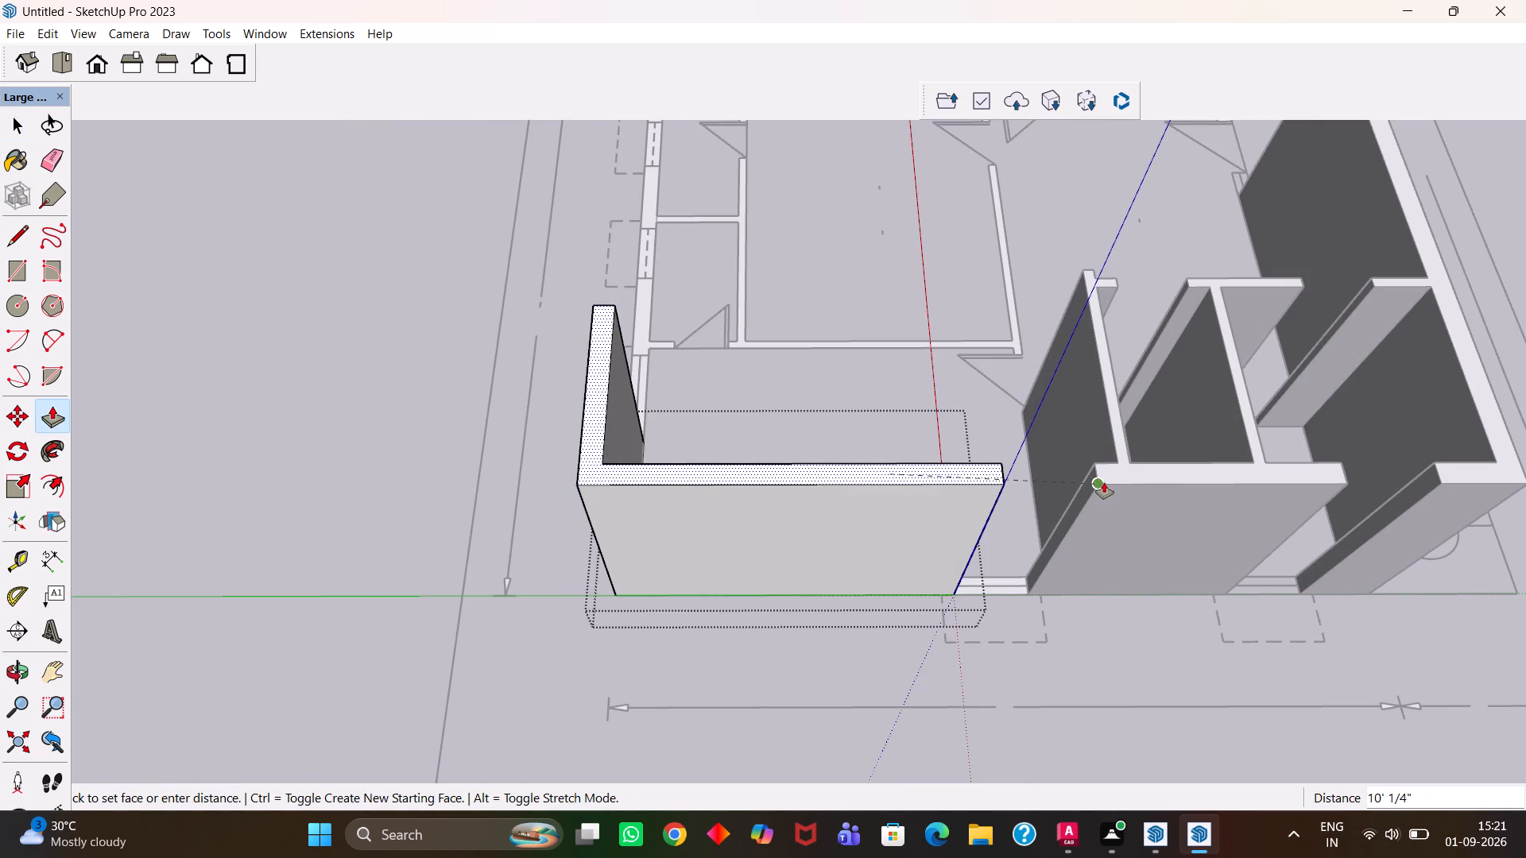
pyautogui.click(1104, 482)
pyautogui.press('h')
pyautogui.scroll(-10, 1089, 491)
pyautogui.scroll(1, 921, 497)
pyautogui.moveTo(877, 497); pyautogui.dragTo(1045, 521, button='middle')
pyautogui.press('space')
pyautogui.scroll(1, 1034, 515)
pyautogui.click(621, 462)
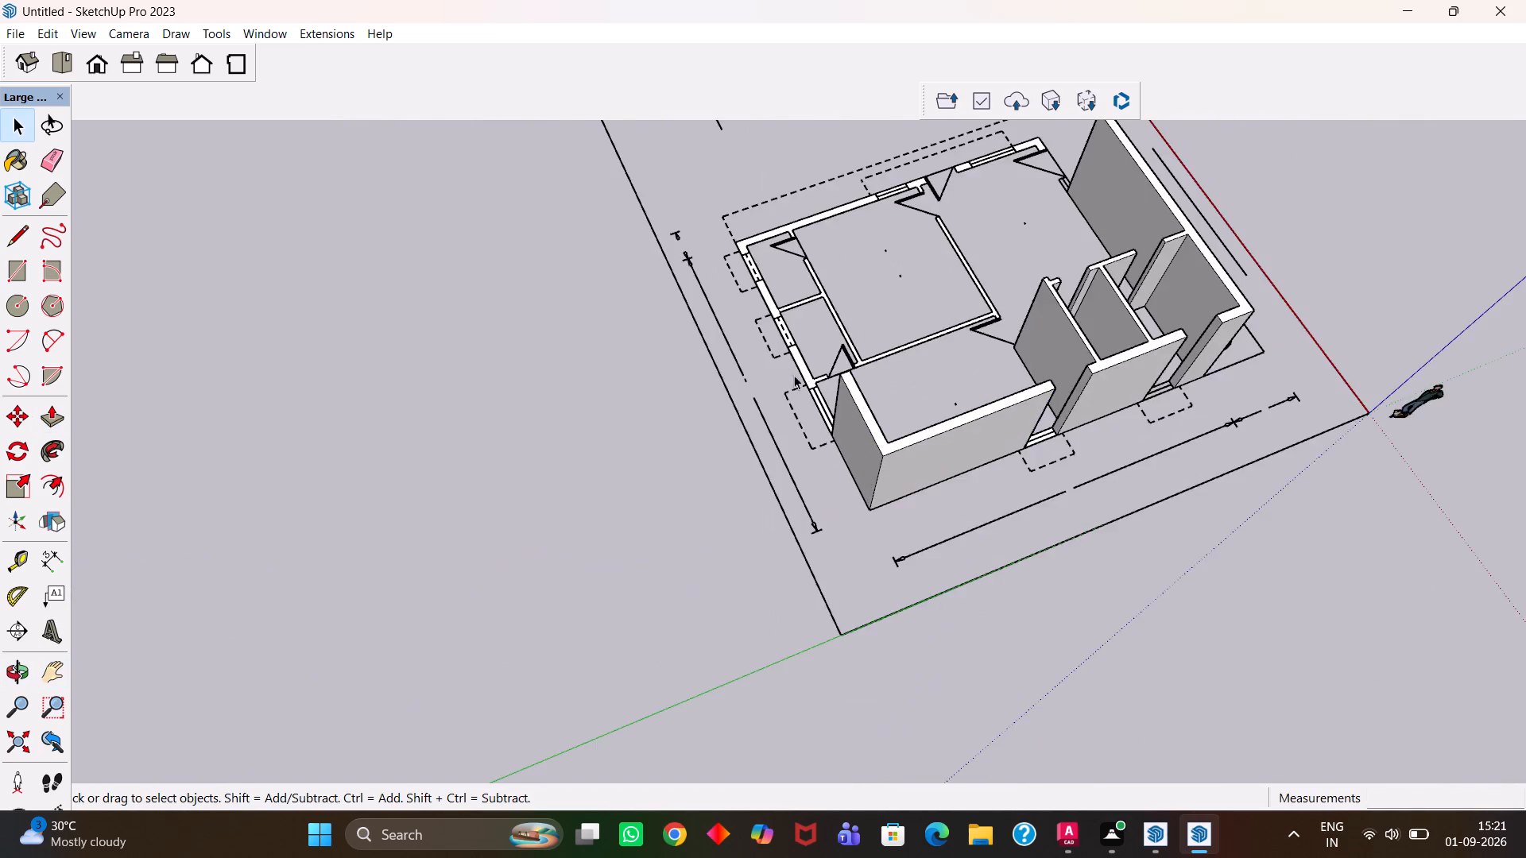
# Push/Pull the ungrouped exterior wall segment with a short stub, between the solid-line window and dashed opening, up 10' 1/4".
pyautogui.scroll(10, 788, 364)
pyautogui.moveTo(800, 384); pyautogui.dragTo(1065, 395, button='middle')
pyautogui.scroll(1, 897, 395)
pyautogui.moveTo(667, 377); pyautogui.dragTo(857, 385, button='middle')
pyautogui.scroll(1, 856, 385)
pyautogui.press('h')
pyautogui.scroll(-3, 867, 384)
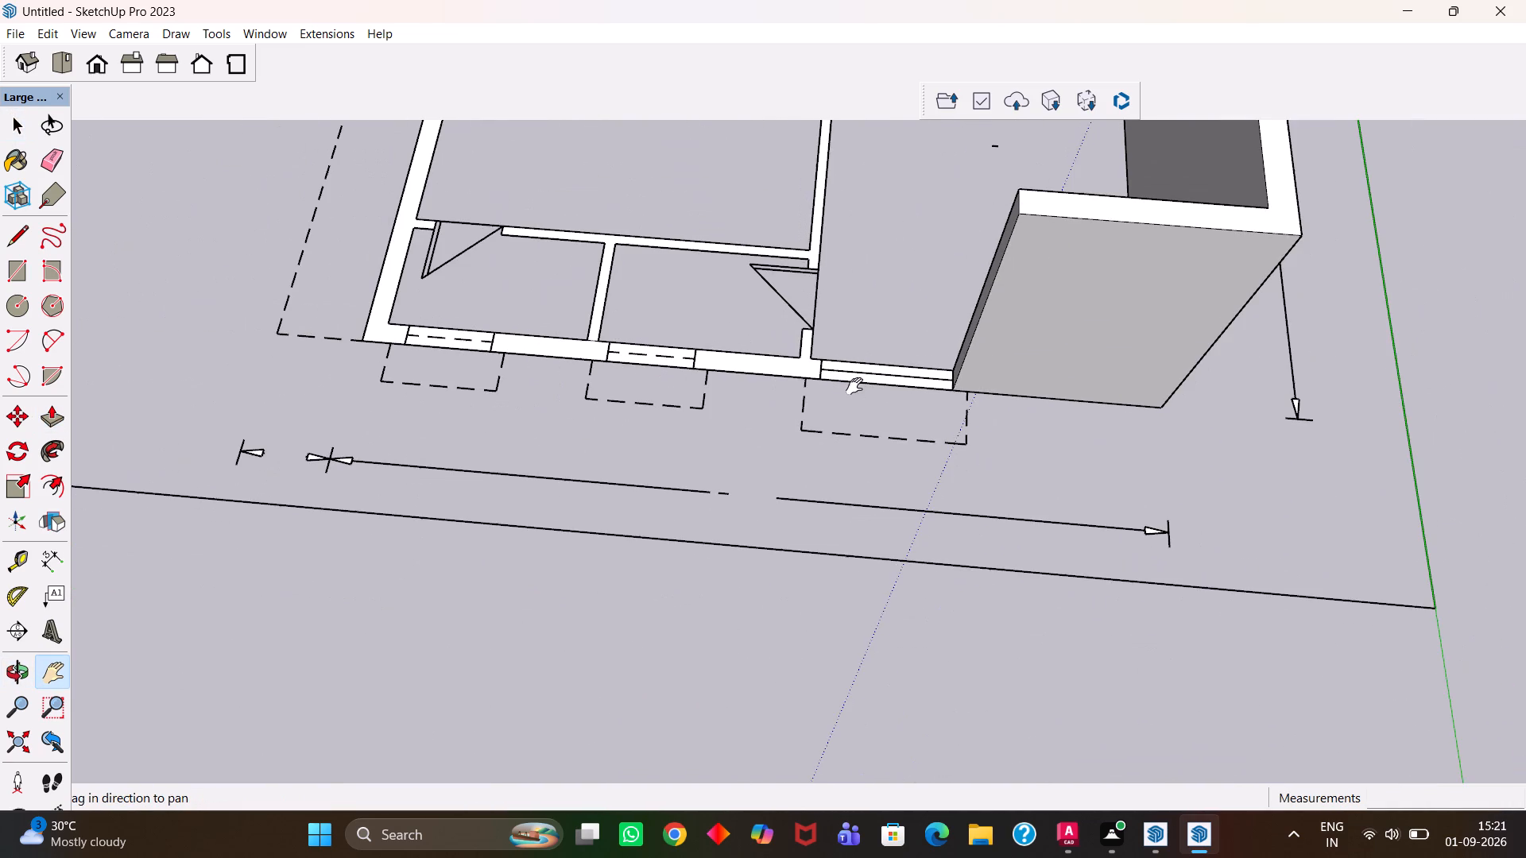
pyautogui.scroll(-1, 854, 386)
pyautogui.moveTo(755, 344); pyautogui.dragTo(764, 500)
pyautogui.moveTo(766, 500); pyautogui.dragTo(815, 504, button='middle')
pyautogui.scroll(3, 772, 500)
pyautogui.press('space')
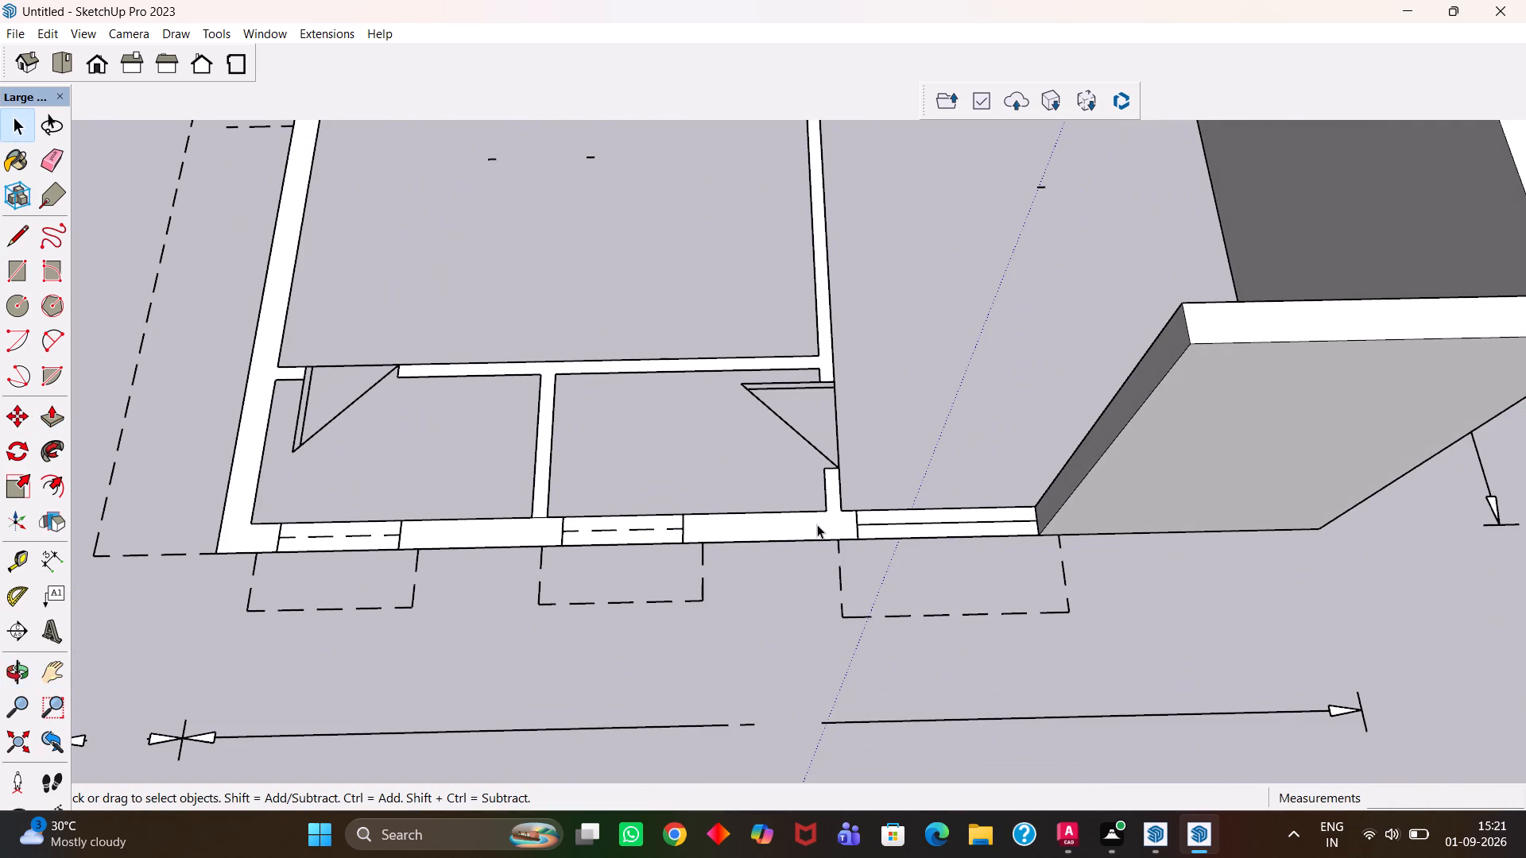
pyautogui.click(817, 524)
pyautogui.scroll(-5, 817, 524)
pyautogui.press('p')
pyautogui.click(817, 524)
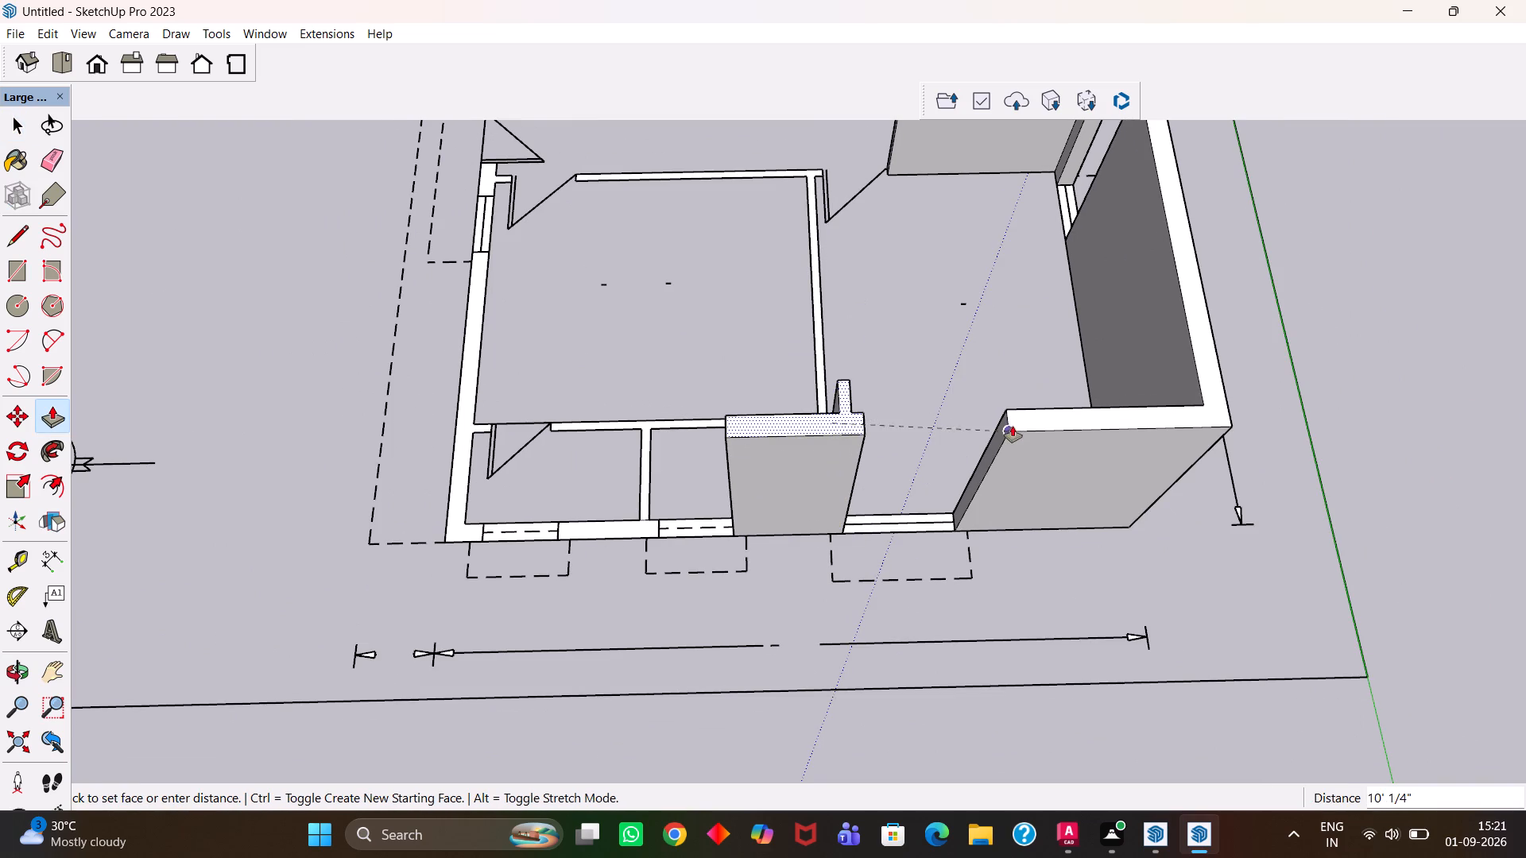
pyautogui.click(1013, 426)
pyautogui.click(823, 338)
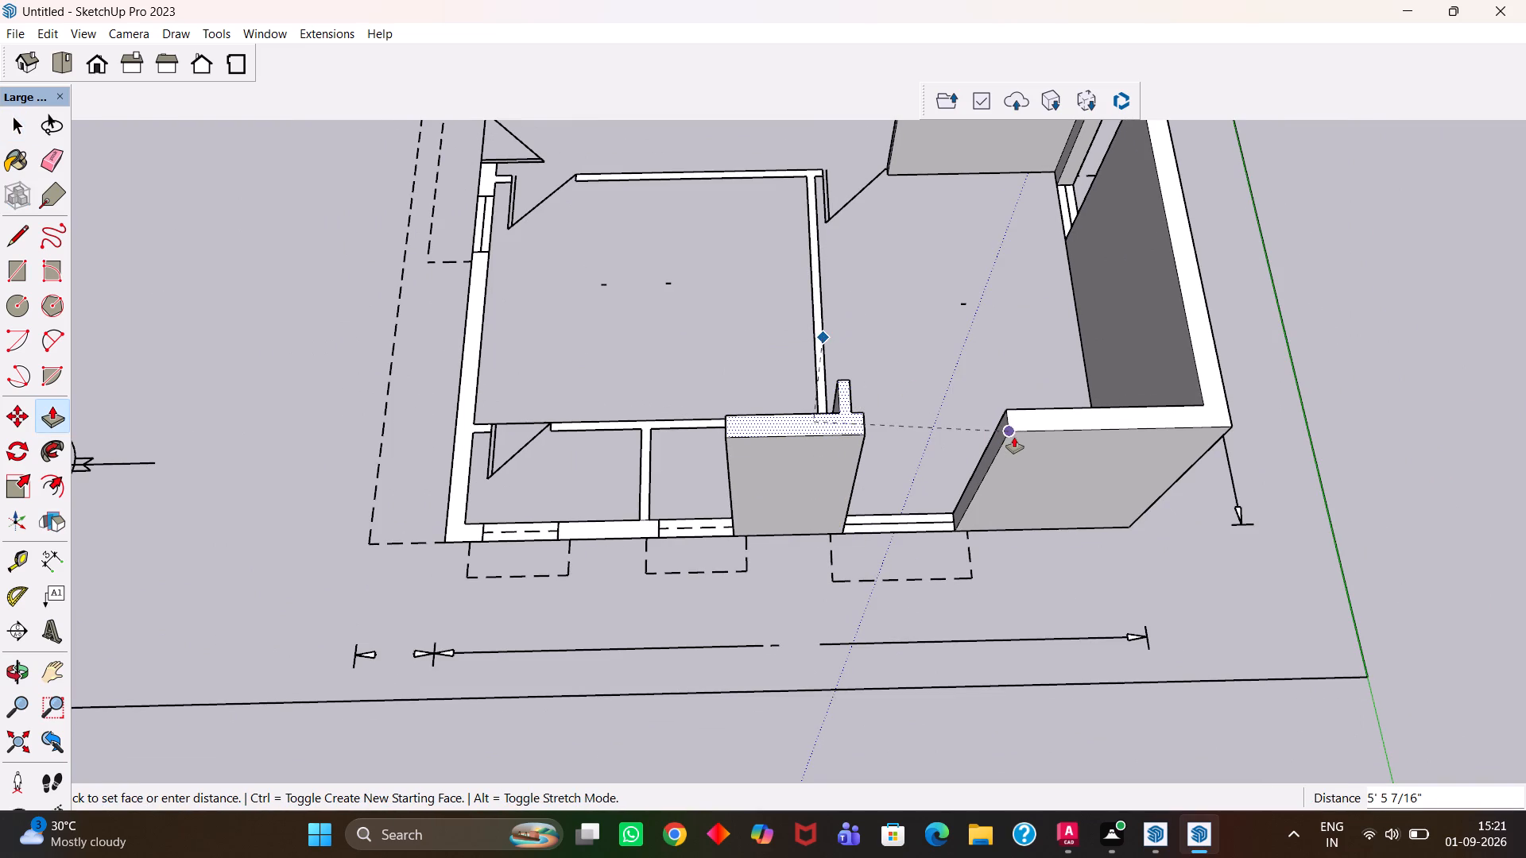
pyautogui.click(1014, 434)
# Push/Pull the connected interior partitions around the middle room, including the cross partition between the two small rooms, up 10' 1/4".
pyautogui.press('h')
pyautogui.scroll(-6, 946, 450)
pyautogui.moveTo(750, 456); pyautogui.dragTo(761, 456, button='middle')
pyautogui.moveTo(811, 456); pyautogui.dragTo(1104, 450, button='middle')
pyautogui.middleClick(1104, 450)
pyautogui.scroll(1, 1104, 450)
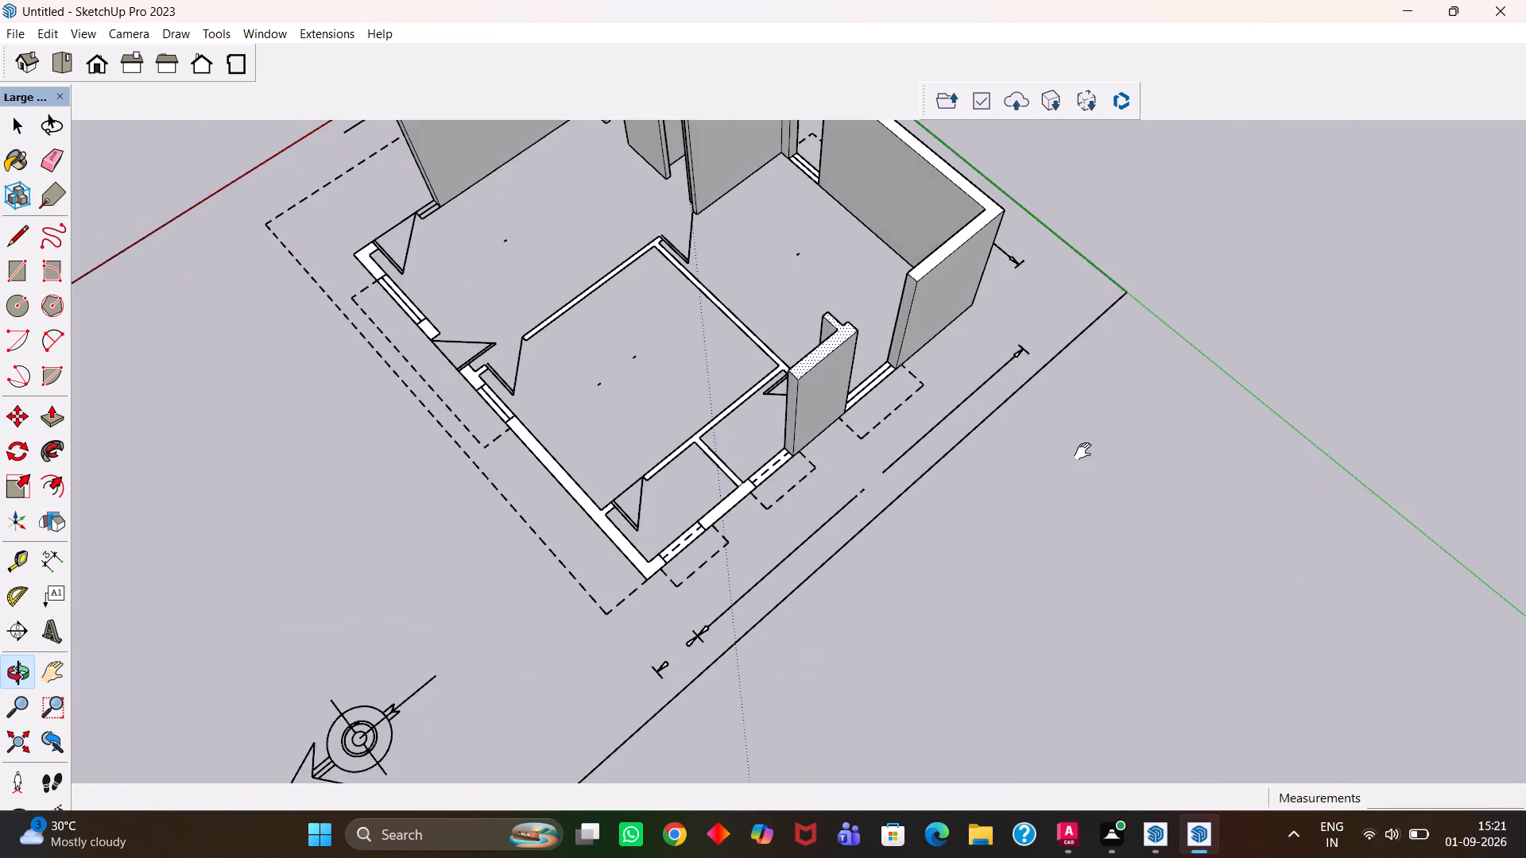
pyautogui.scroll(4, 1083, 451)
pyautogui.scroll(2, 735, 426)
pyautogui.scroll(-5, 735, 426)
pyautogui.moveTo(680, 432); pyautogui.dragTo(699, 435, button='middle')
pyautogui.middleClick(1232, 438)
pyautogui.scroll(6, 703, 364)
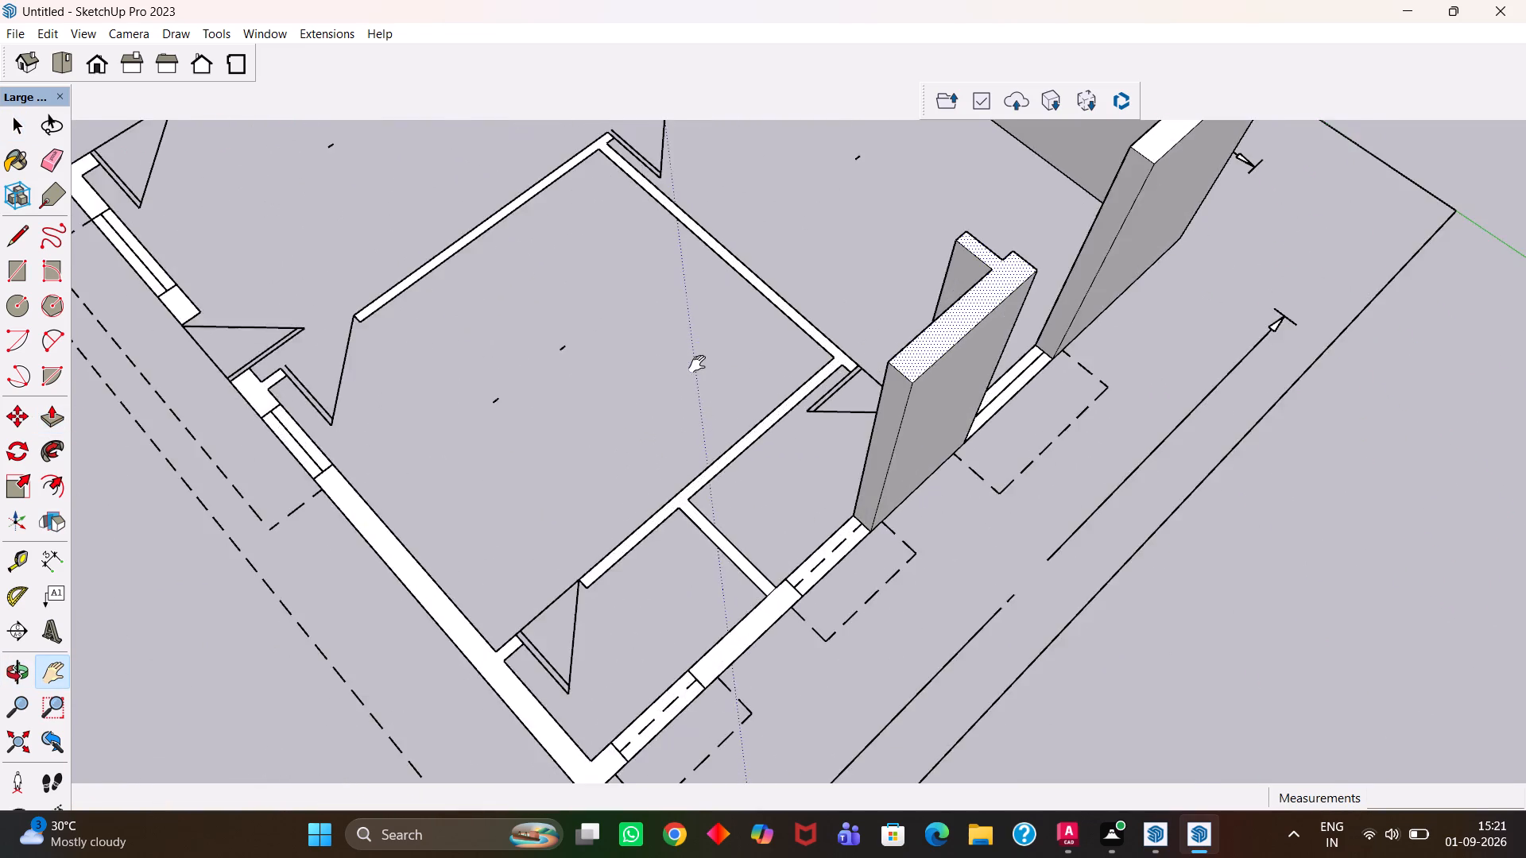
pyautogui.scroll(-5, 644, 362)
pyautogui.scroll(1, 614, 358)
pyautogui.moveTo(602, 357); pyautogui.dragTo(941, 370, button='middle')
pyautogui.scroll(5, 460, 385)
pyautogui.moveTo(440, 391); pyautogui.dragTo(793, 400)
pyautogui.scroll(5, 789, 401)
pyautogui.scroll(-3, 789, 401)
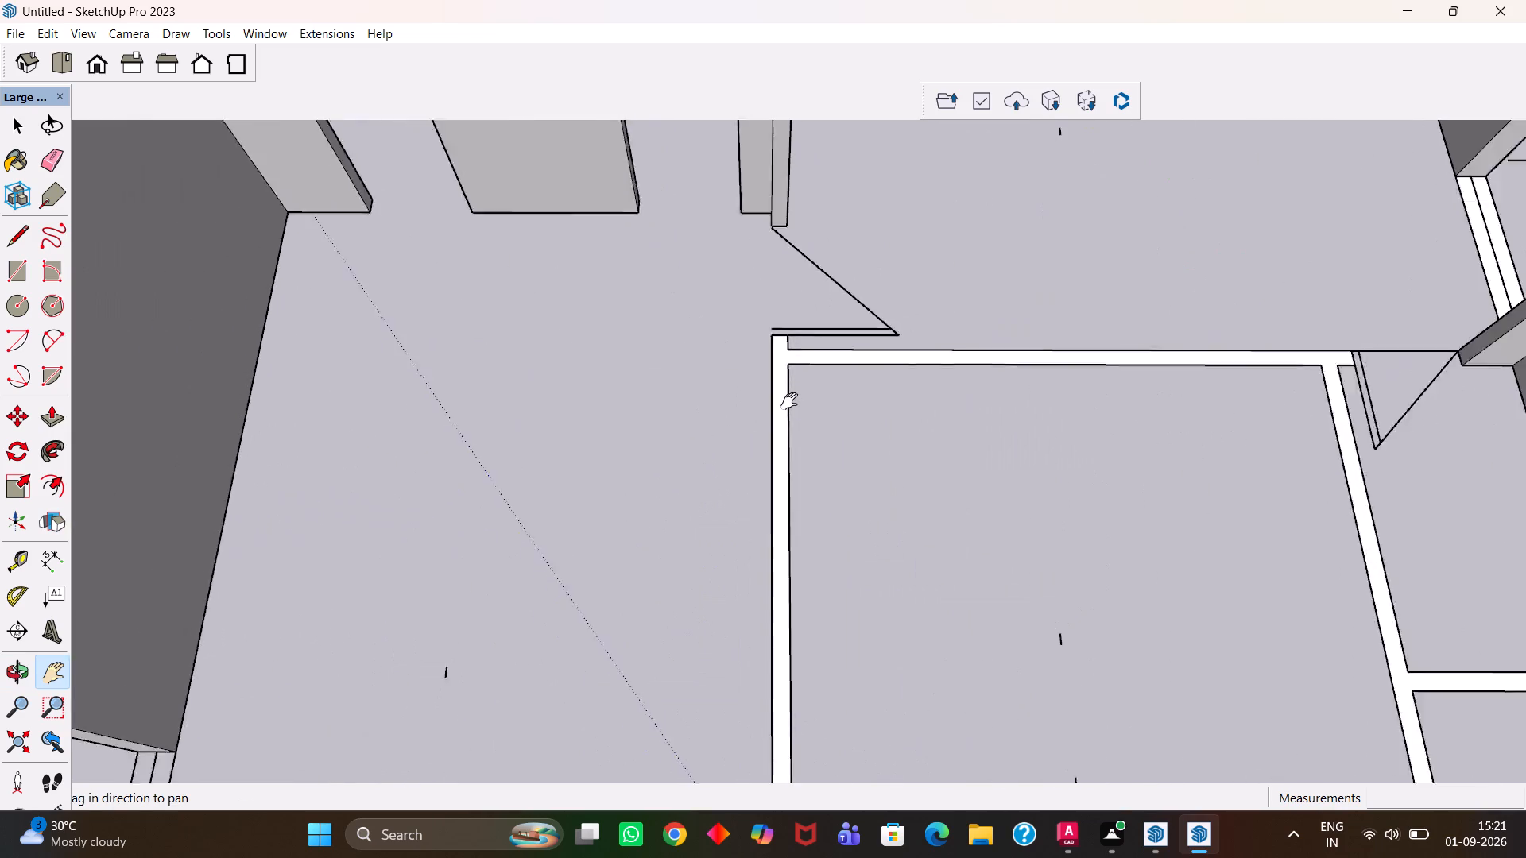
pyautogui.scroll(-3, 789, 401)
pyautogui.moveTo(844, 383); pyautogui.dragTo(788, 416)
pyautogui.scroll(-4, 784, 420)
pyautogui.press('space')
pyautogui.scroll(4, 766, 417)
pyautogui.click(727, 405)
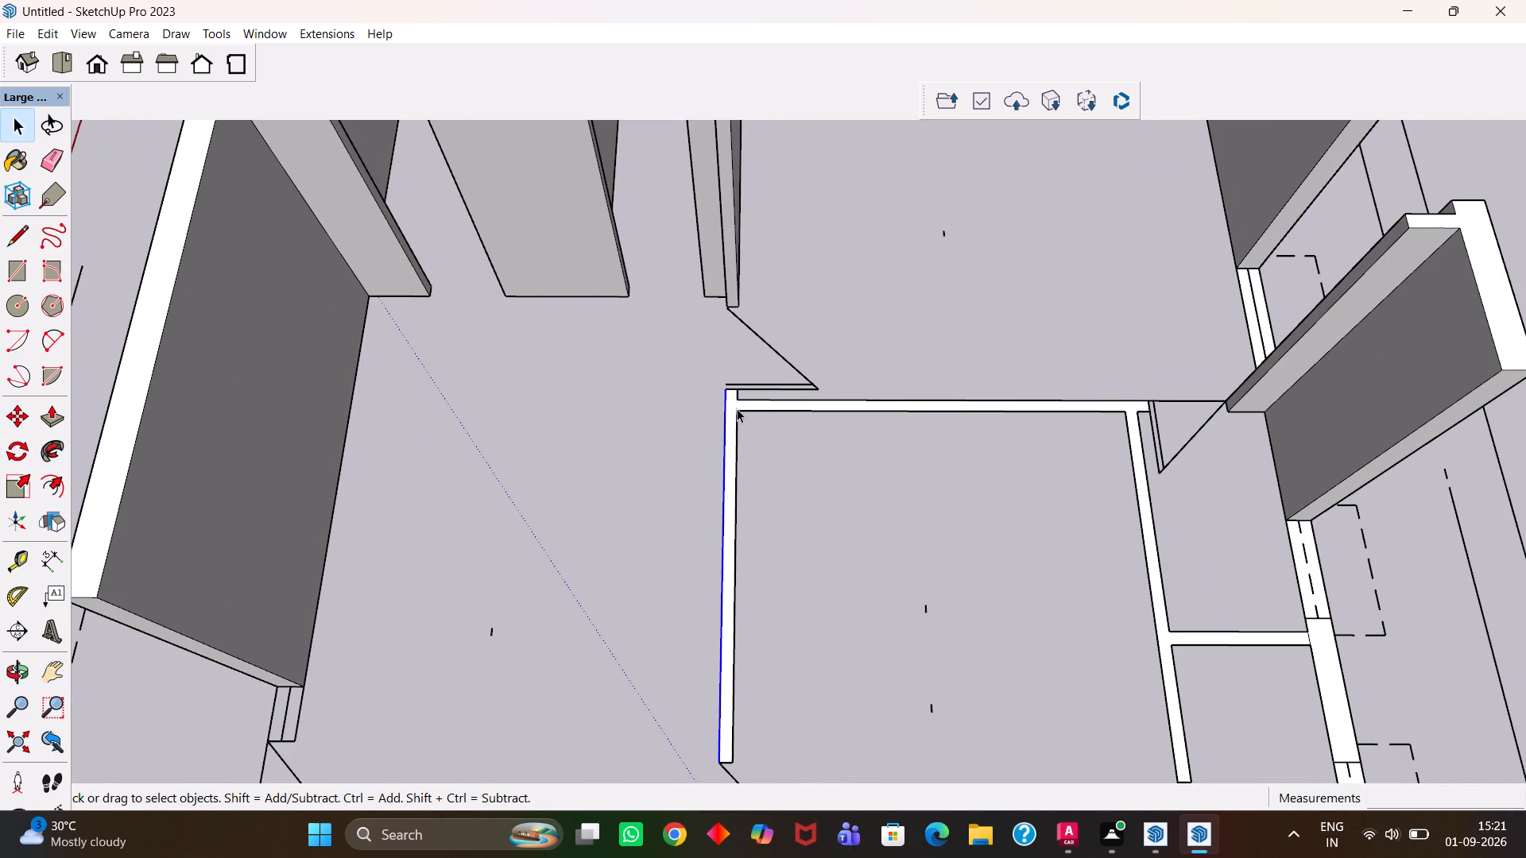
pyautogui.click(734, 403)
pyautogui.scroll(3, 734, 403)
pyautogui.scroll(-5, 734, 403)
pyautogui.press('p')
pyautogui.click(734, 403)
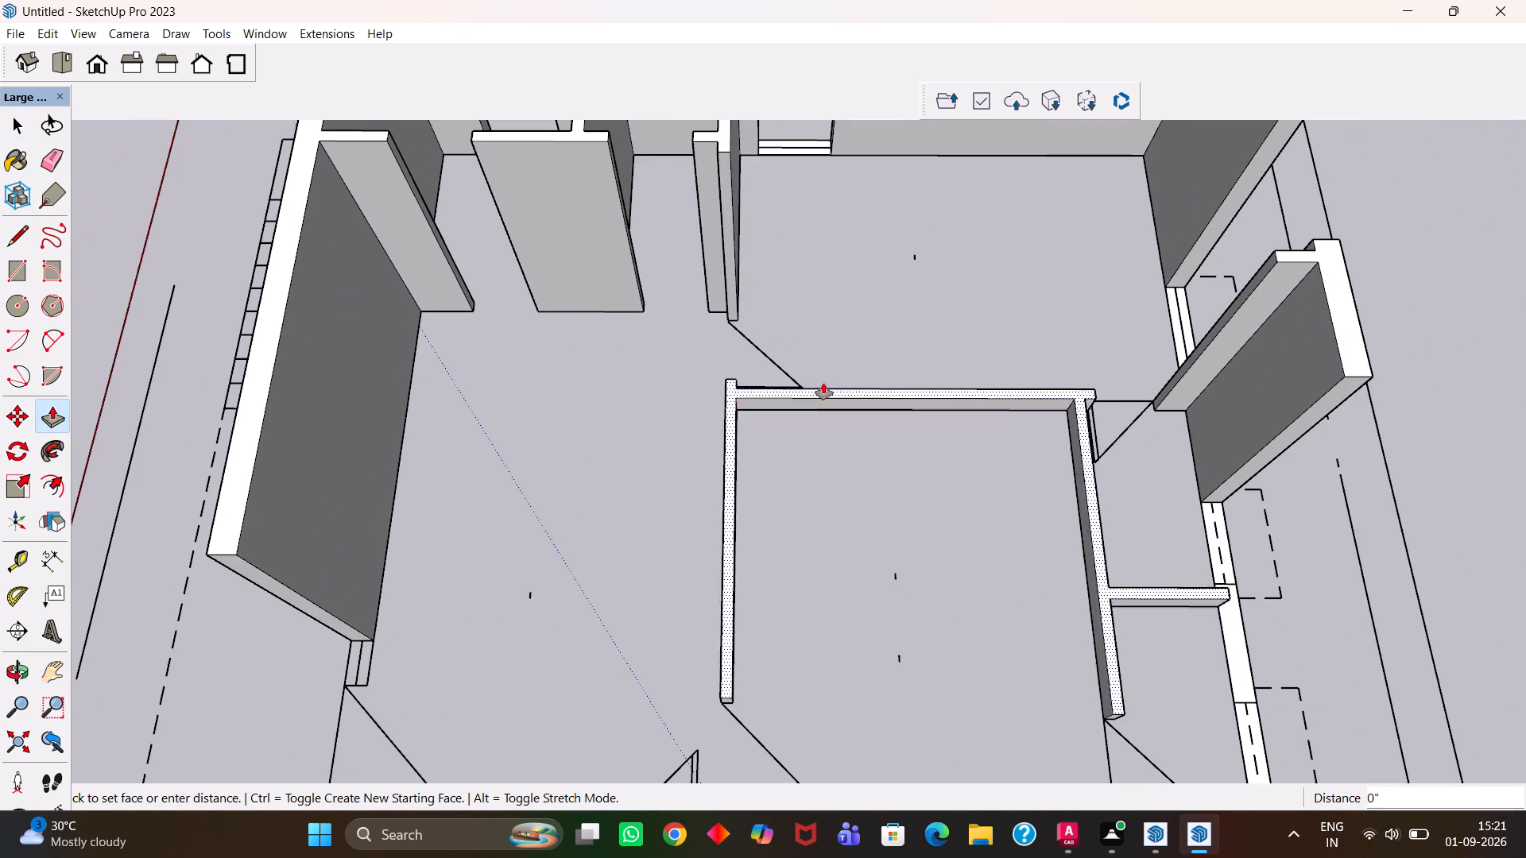
pyautogui.scroll(-6, 1227, 386)
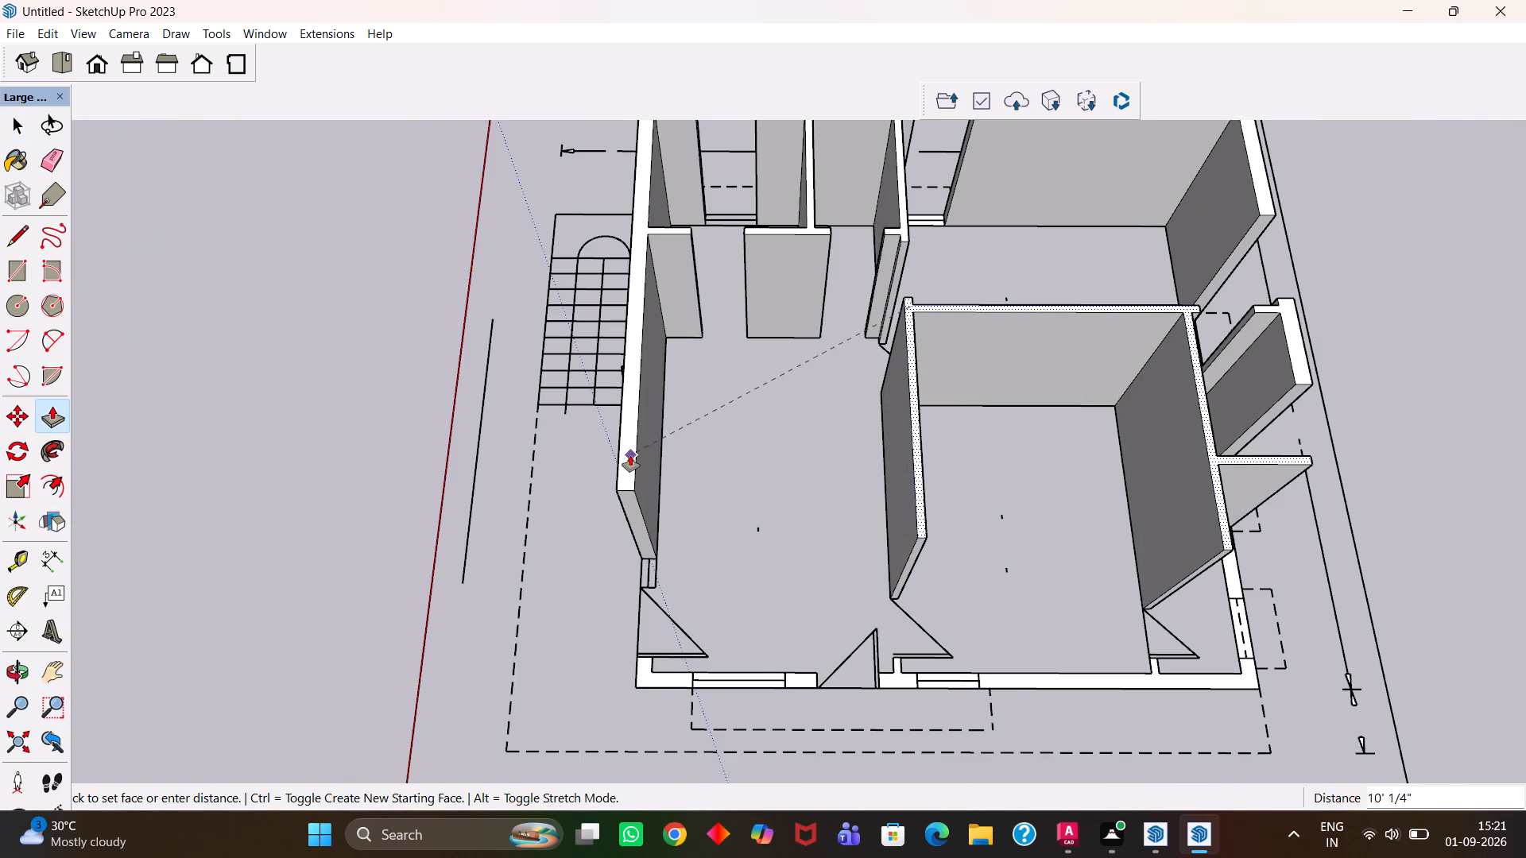
pyautogui.click(630, 455)
# Push/Pull the T-shaped exterior wall segment between the entrance door and the adjacent solid-line window up 10' 1/4".
pyautogui.press('h')
pyautogui.scroll(-7, 755, 462)
pyautogui.scroll(9, 850, 534)
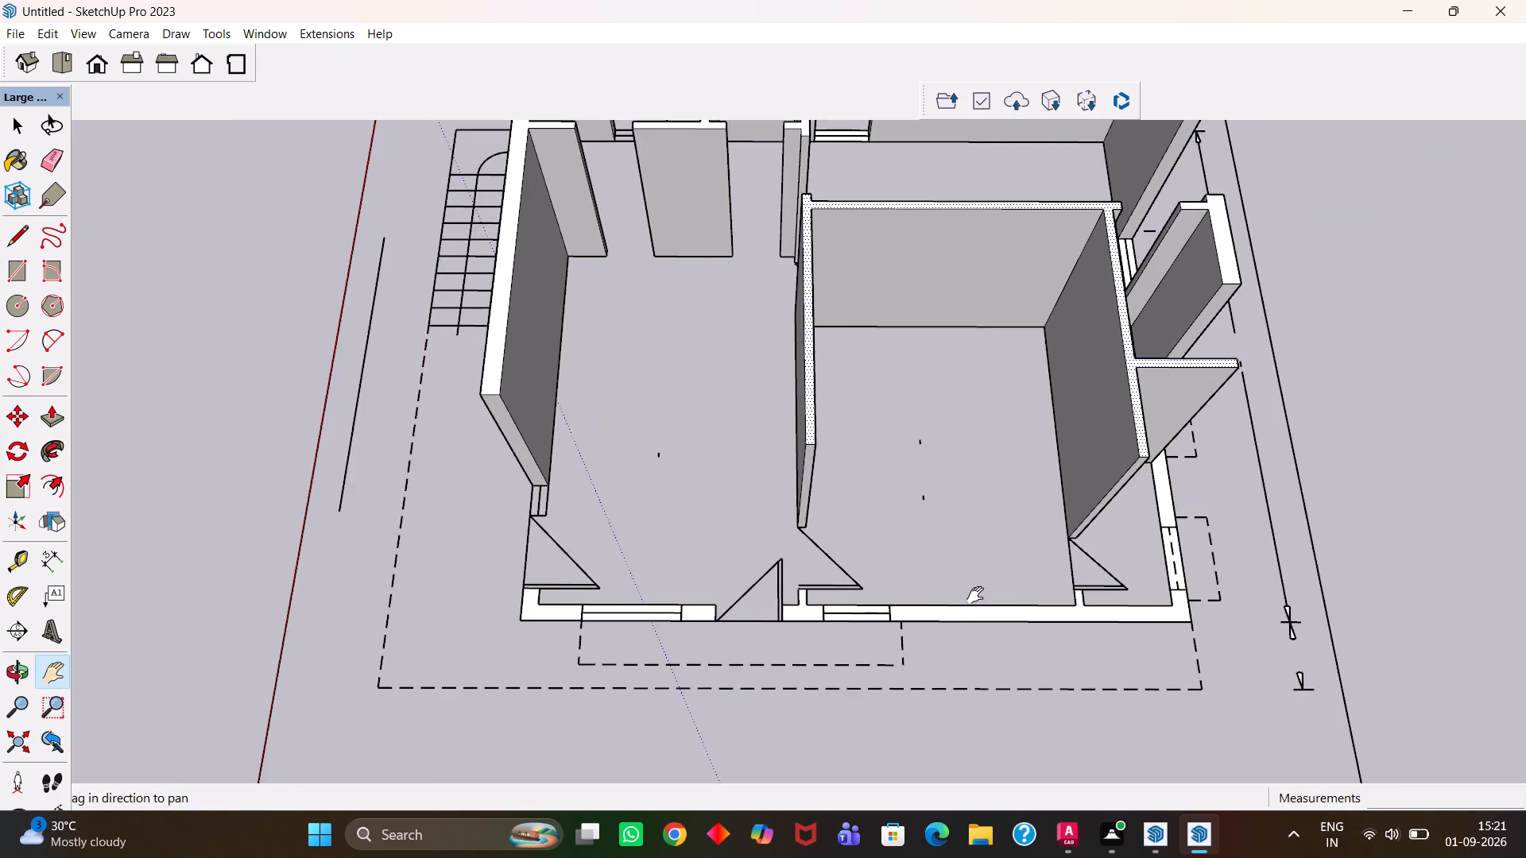
pyautogui.moveTo(998, 582); pyautogui.dragTo(714, 550)
pyautogui.scroll(-5, 762, 570)
pyautogui.scroll(1, 856, 598)
pyautogui.moveTo(856, 598); pyautogui.dragTo(784, 578, button='middle')
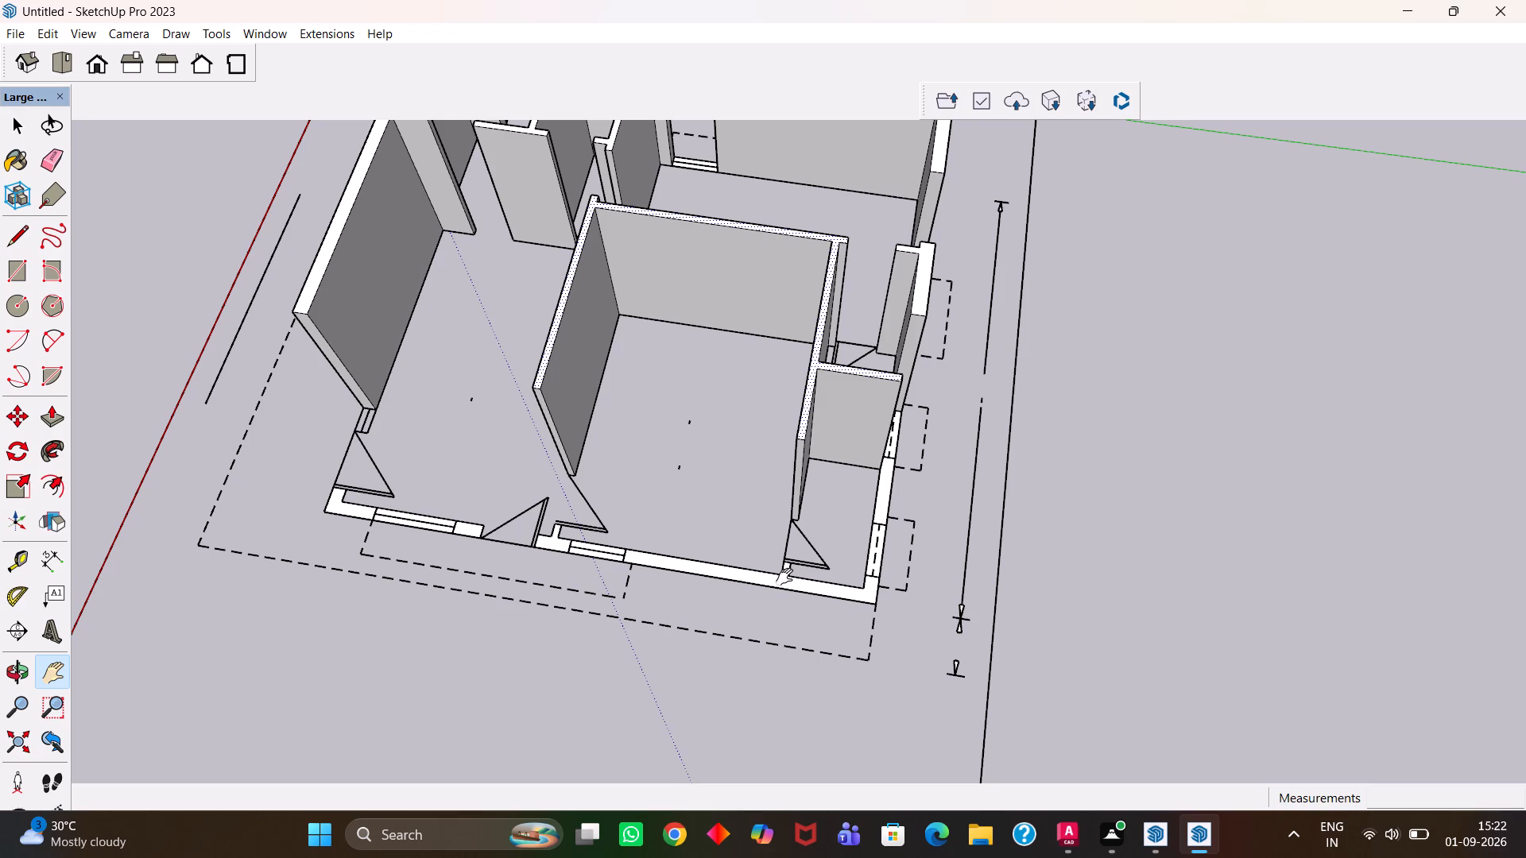
pyautogui.press('h')
pyautogui.scroll(-5, 786, 606)
pyautogui.scroll(9, 757, 578)
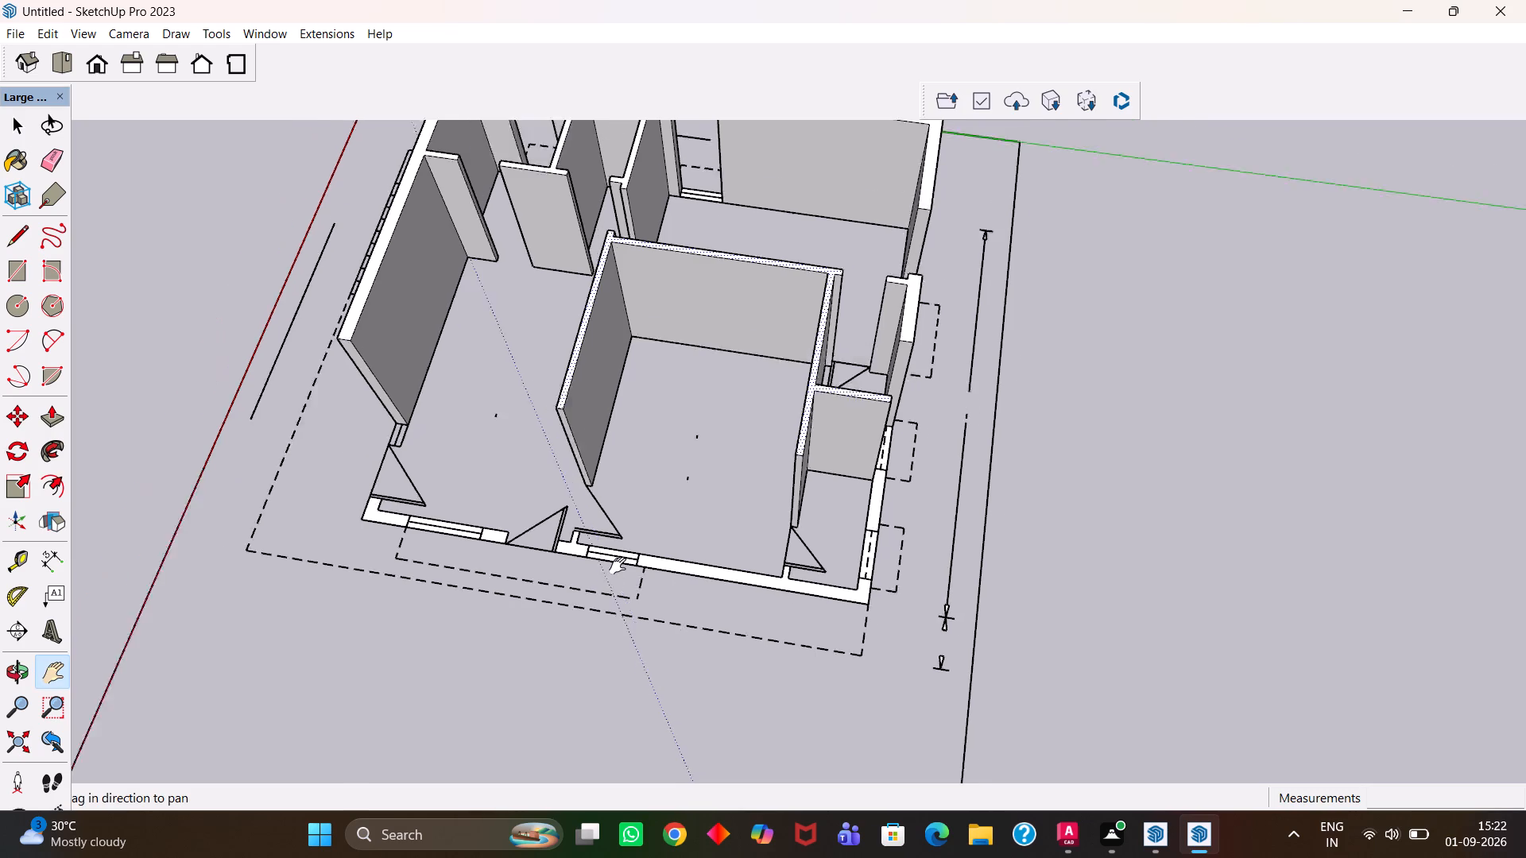
pyautogui.scroll(8, 618, 566)
pyautogui.moveTo(597, 537); pyautogui.dragTo(650, 537, button='middle')
pyautogui.scroll(1, 597, 537)
pyautogui.scroll(-4, 651, 537)
pyautogui.press('space')
pyautogui.click(595, 557)
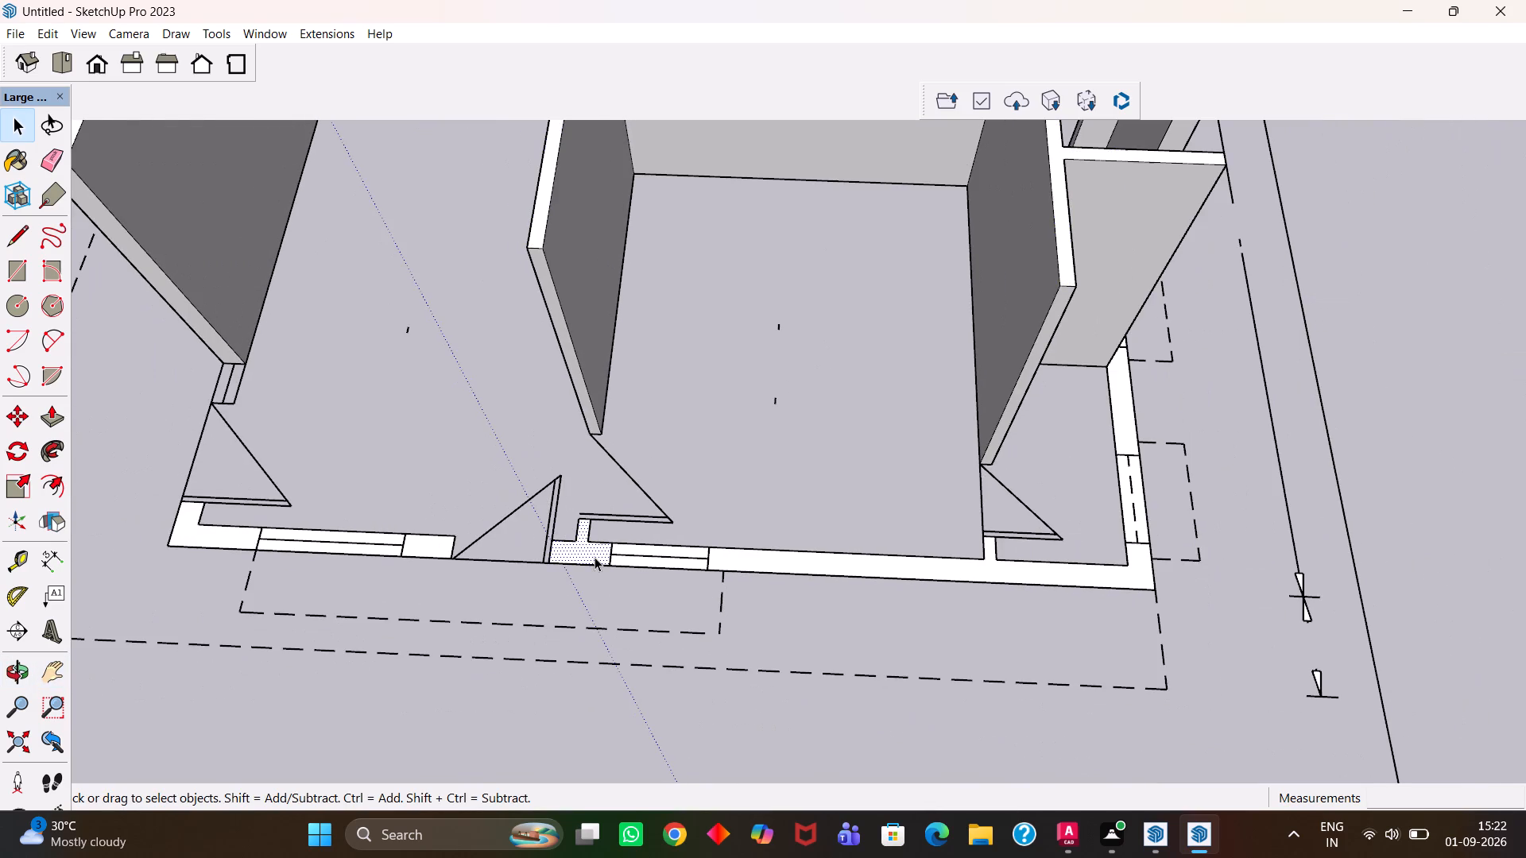
pyautogui.scroll(-5, 595, 557)
pyautogui.press('p')
pyautogui.click(595, 557)
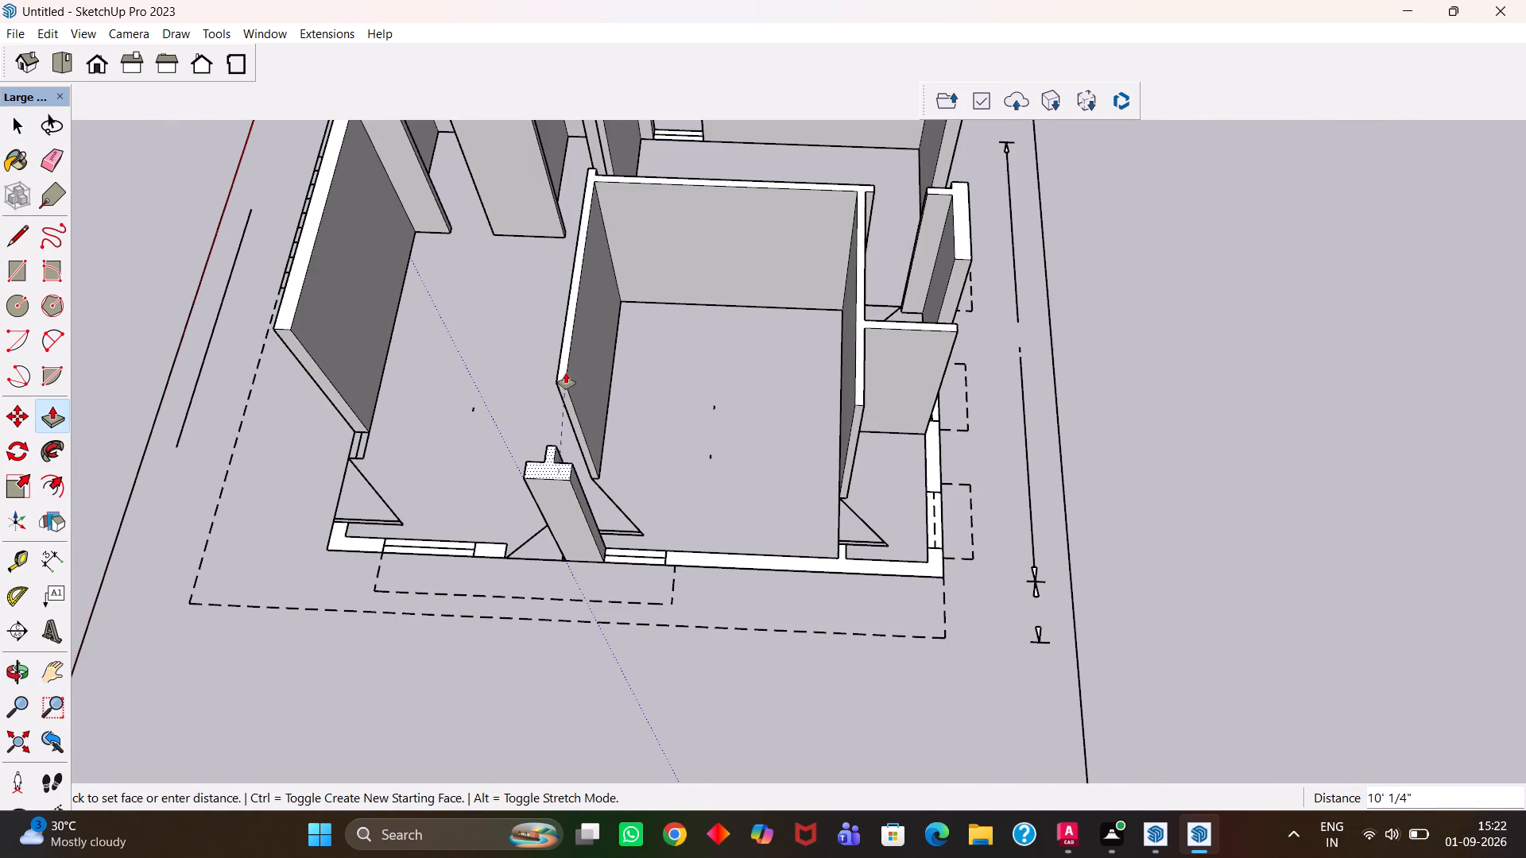
pyautogui.click(566, 373)
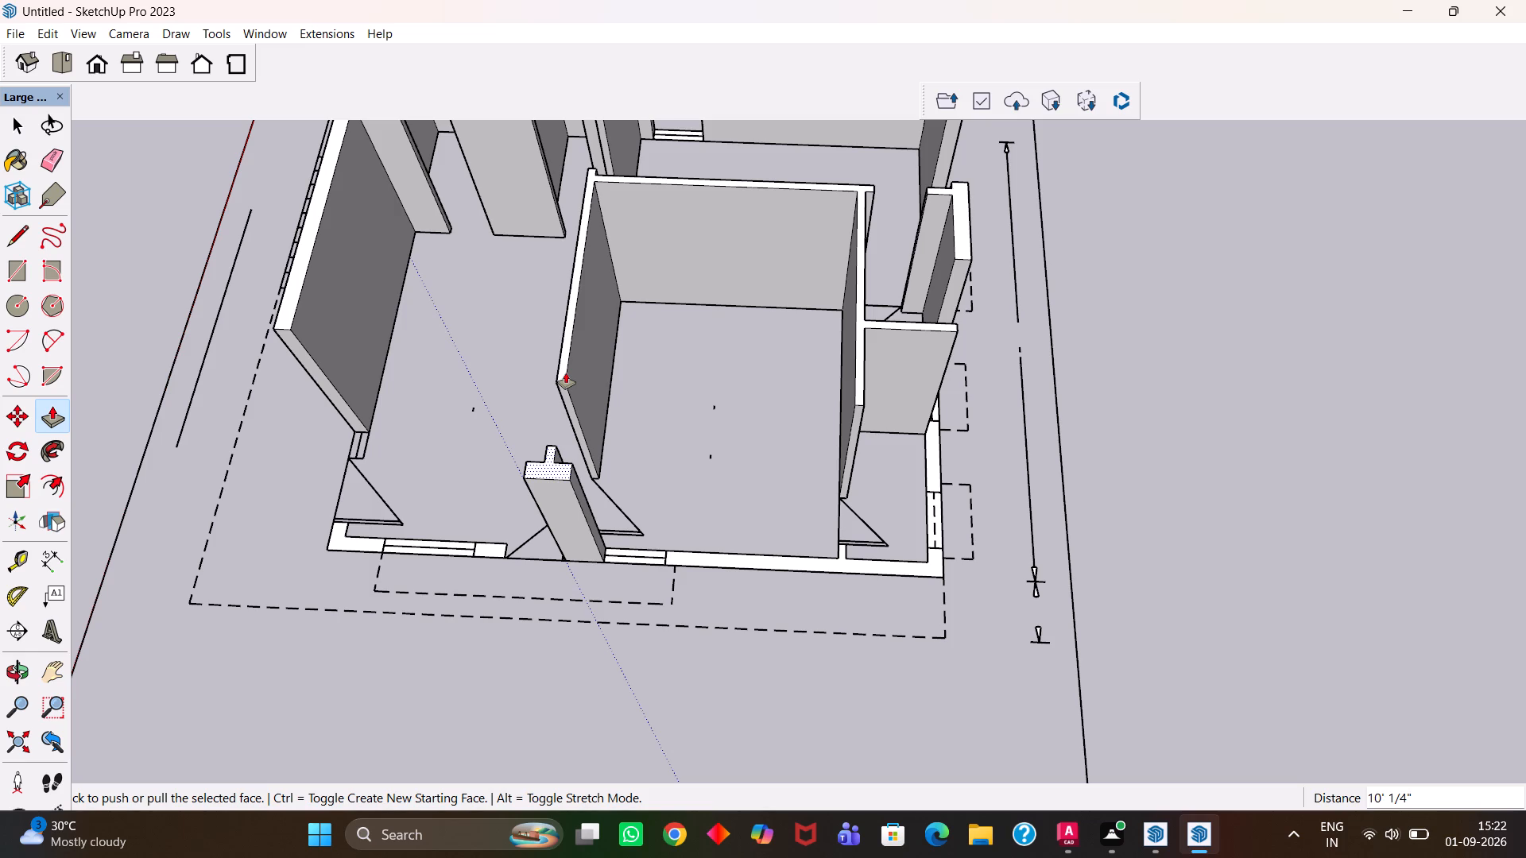
# Push/Pull the long exterior corner wall with the short door stub, beyond that window, up to the T-shaped segment's top.
pyautogui.scroll(3, 566, 379)
pyautogui.scroll(4, 684, 461)
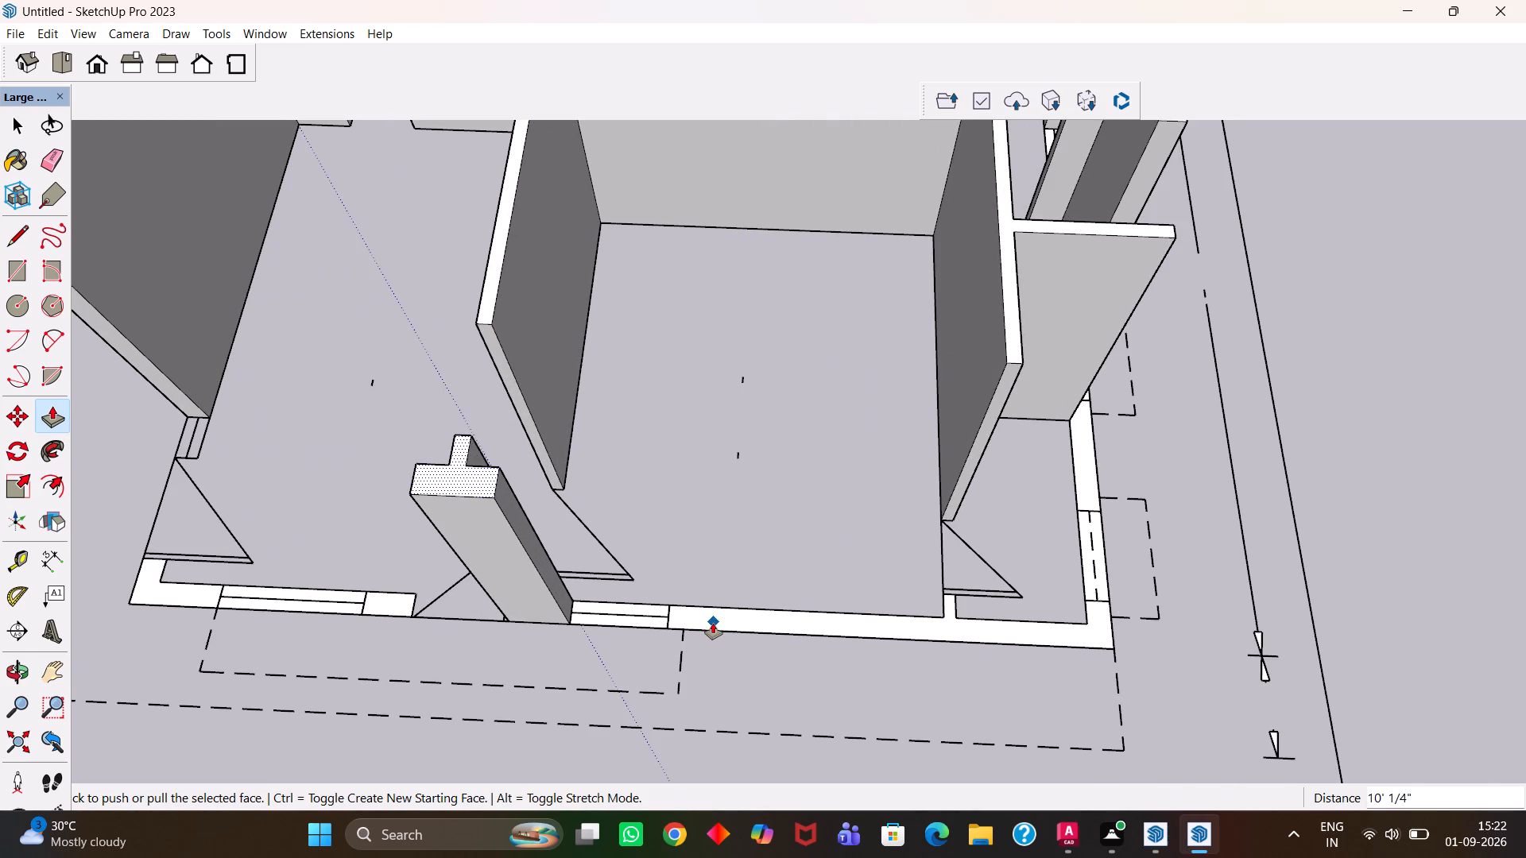
pyautogui.scroll(2, 713, 623)
pyautogui.press('space')
pyautogui.click(711, 616)
pyautogui.scroll(-5, 711, 616)
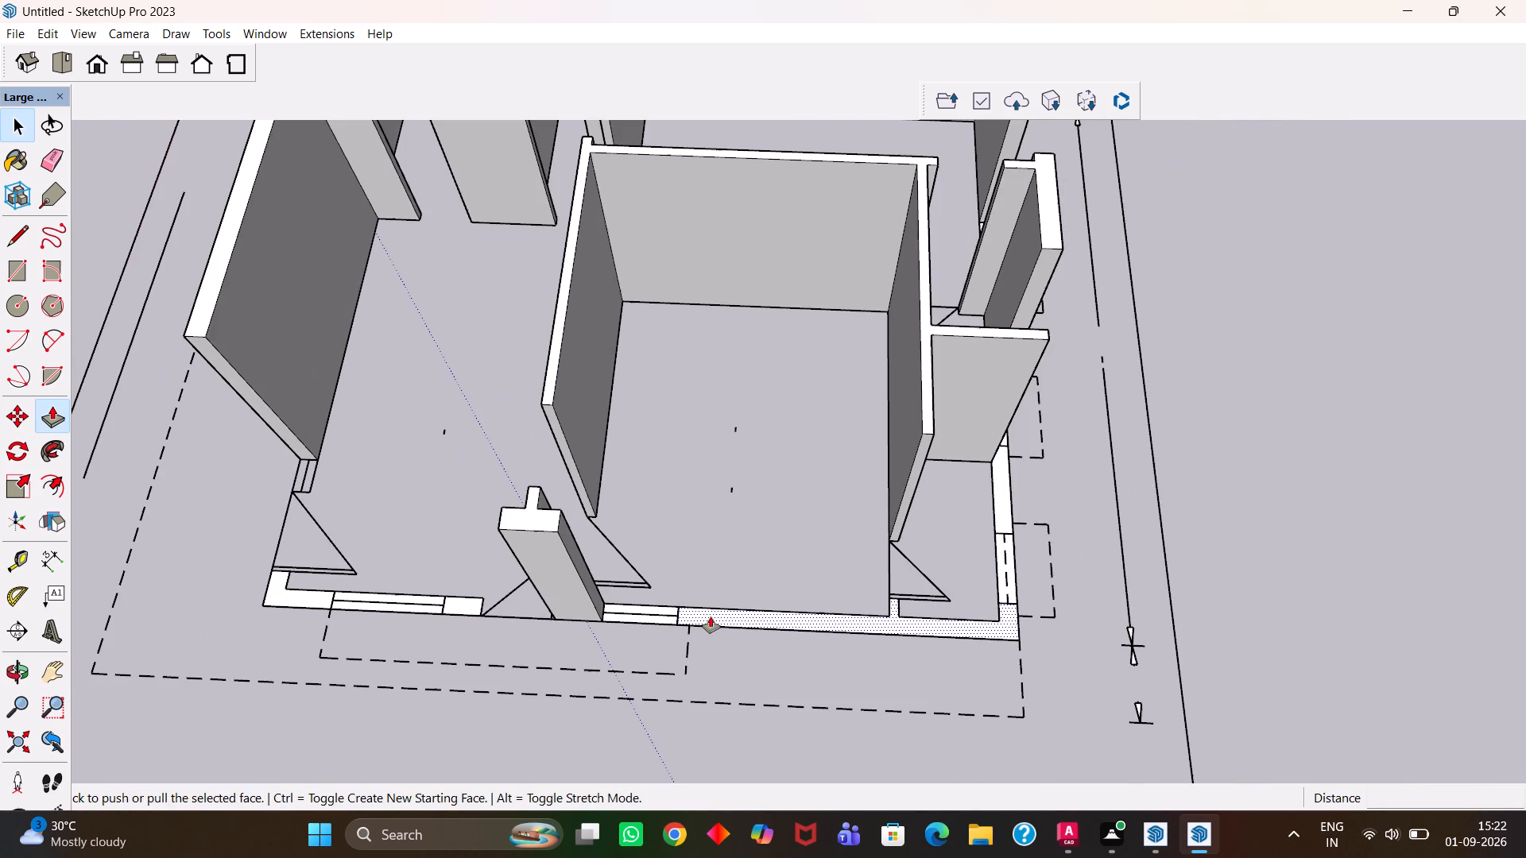
pyautogui.press('p')
pyautogui.click(711, 616)
pyautogui.click(544, 525)
# Push/Pull the short straight exterior wall segment between the two dashed openings beside the small rooms up 10' 1/4".
pyautogui.scroll(-6, 552, 539)
pyautogui.press('h')
pyautogui.scroll(5, 994, 555)
pyautogui.moveTo(697, 556); pyautogui.dragTo(490, 551, button='middle')
pyautogui.scroll(1, 490, 551)
pyautogui.scroll(4, 706, 495)
pyautogui.scroll(-1, 709, 497)
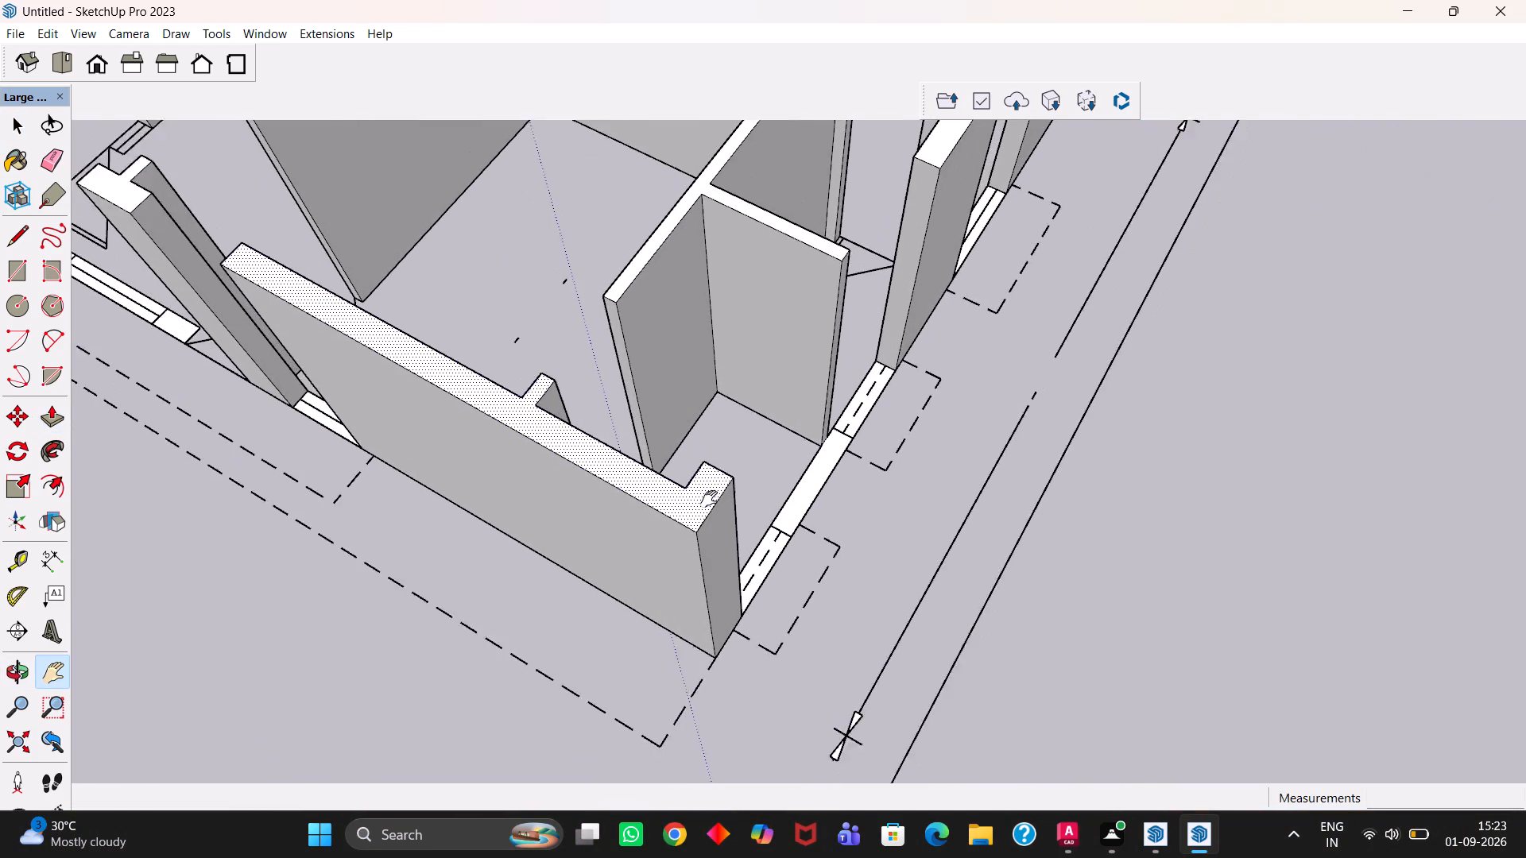
pyautogui.scroll(-2, 709, 499)
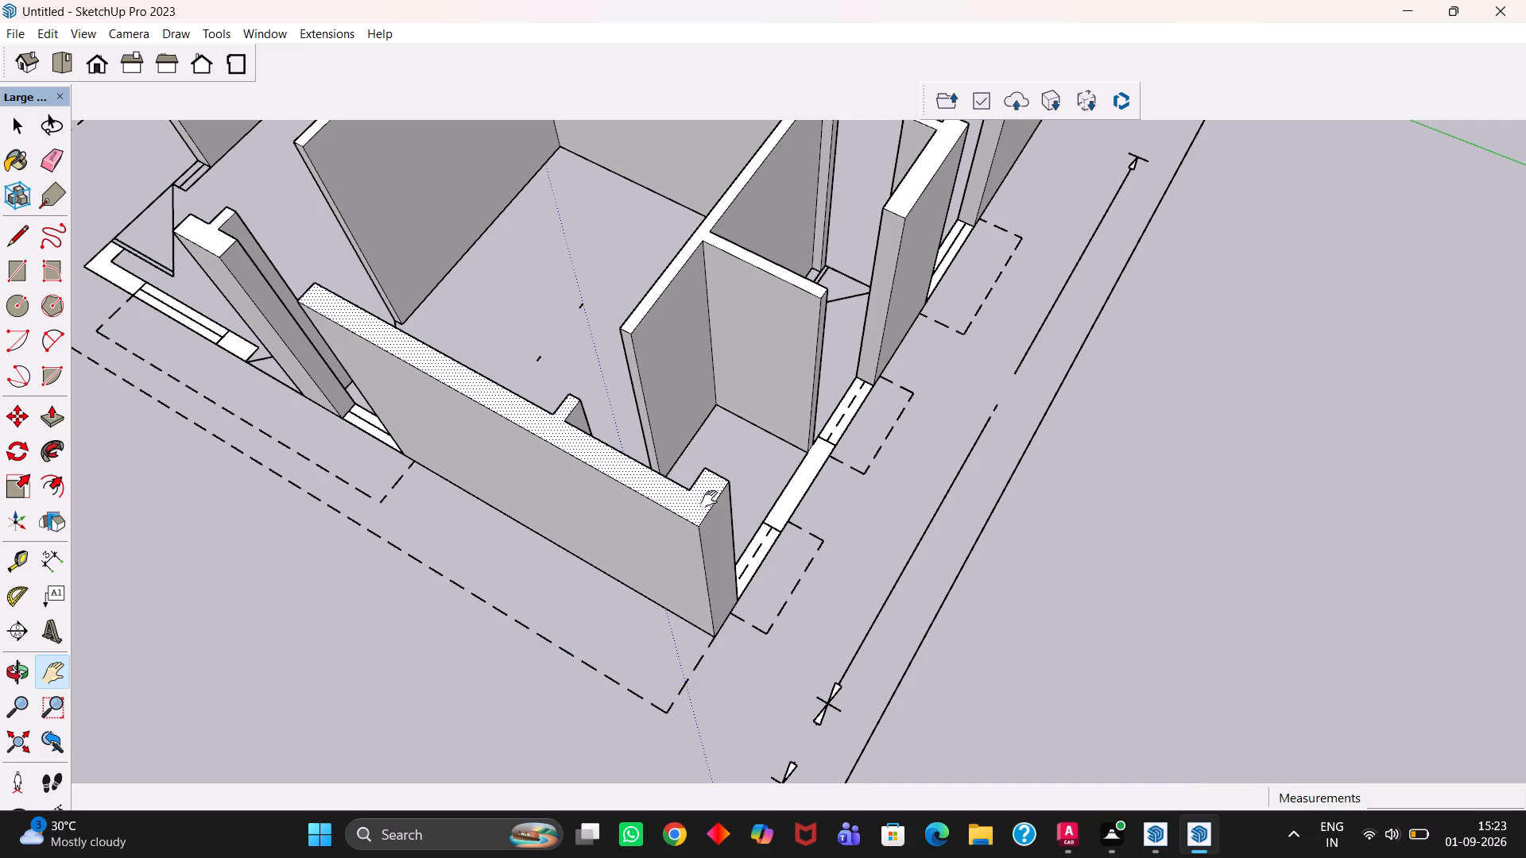
pyautogui.scroll(5, 708, 594)
pyautogui.scroll(-6, 687, 578)
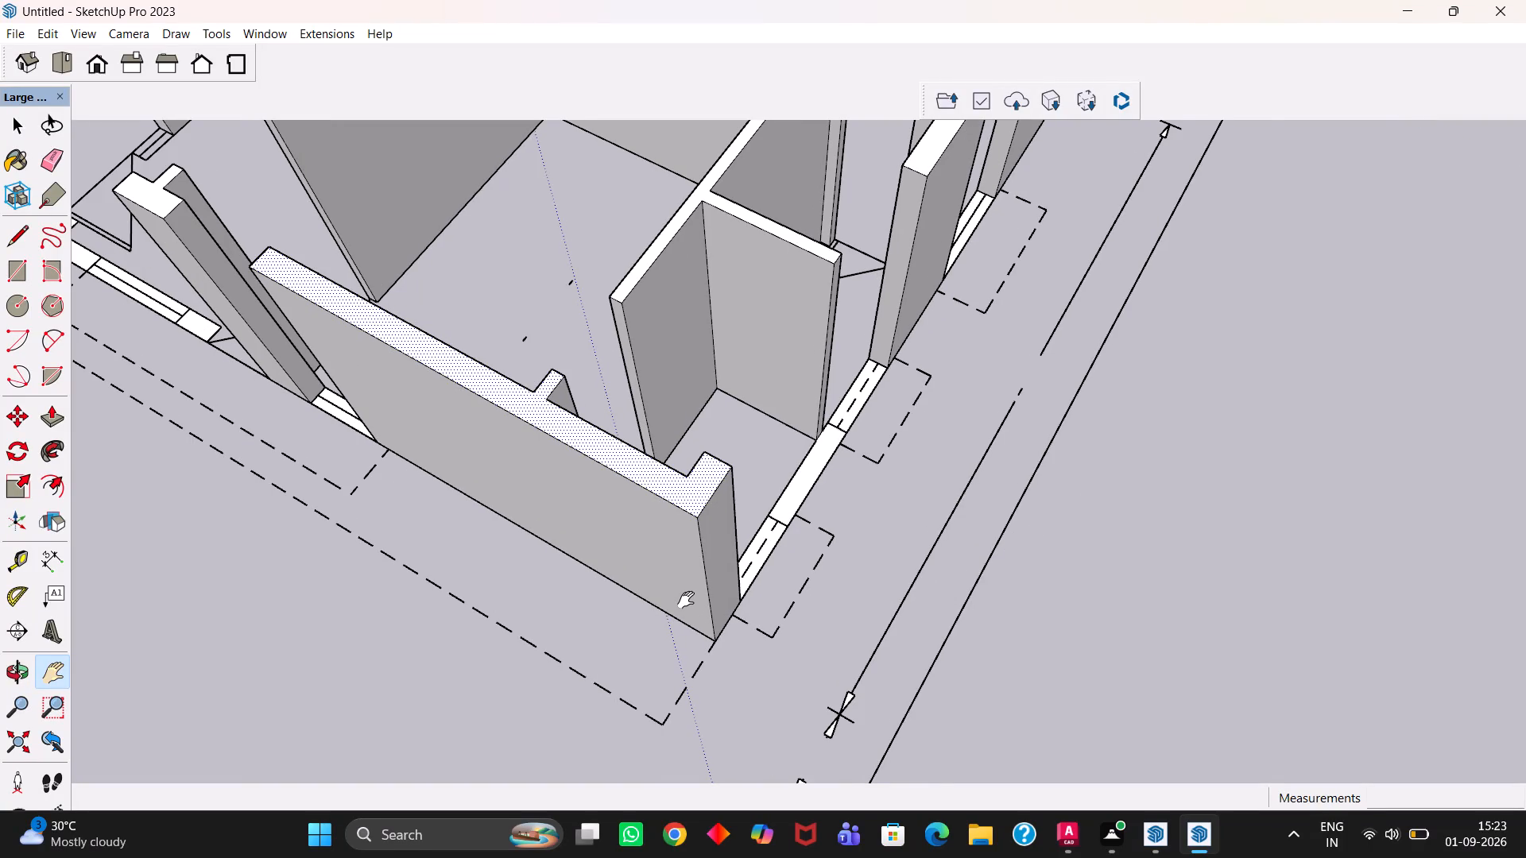
pyautogui.scroll(3, 684, 599)
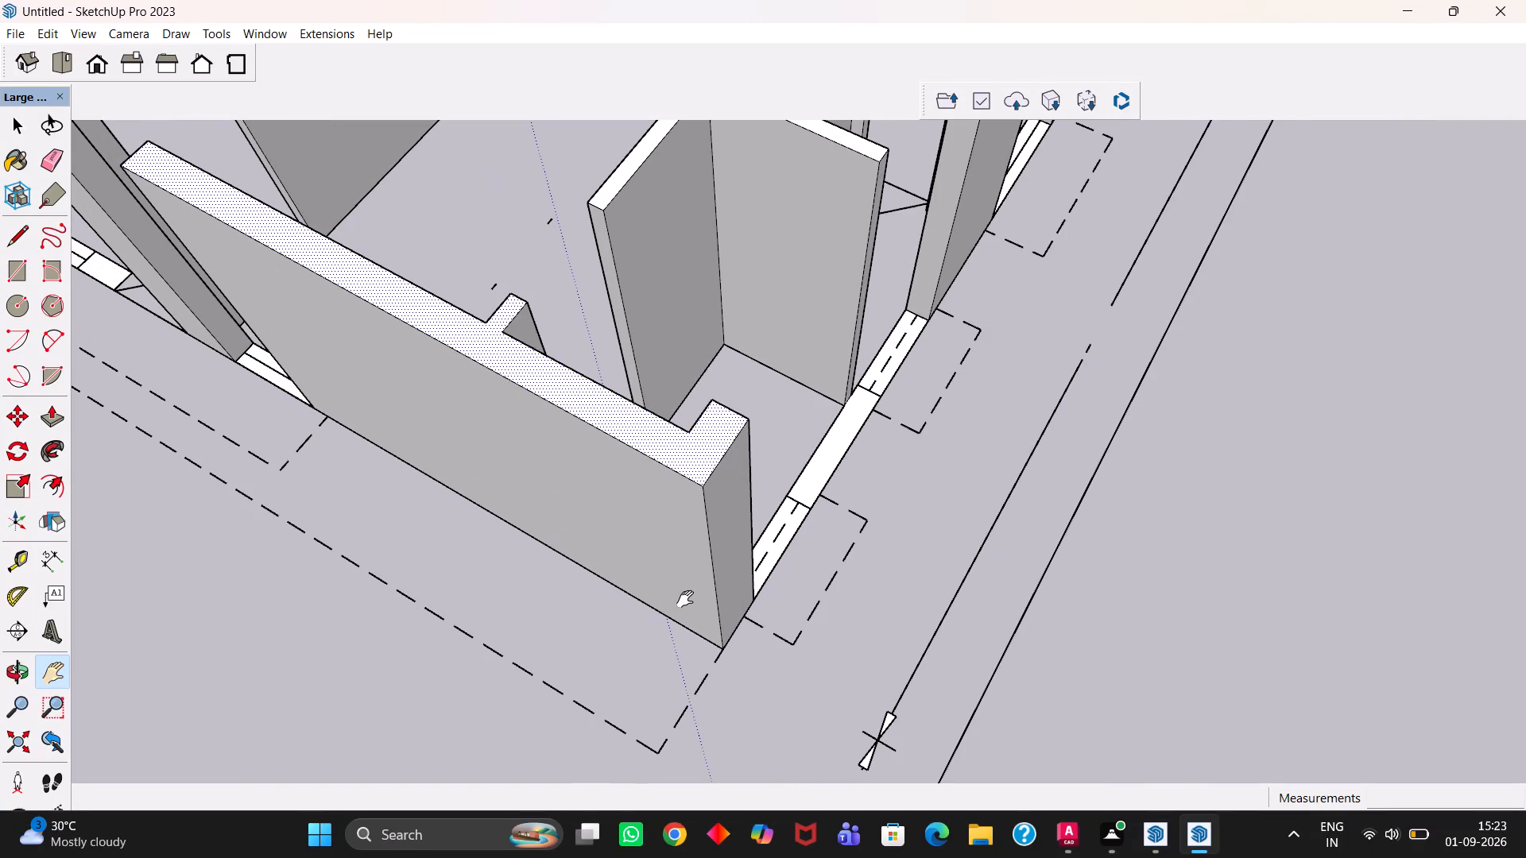
pyautogui.scroll(1, 685, 599)
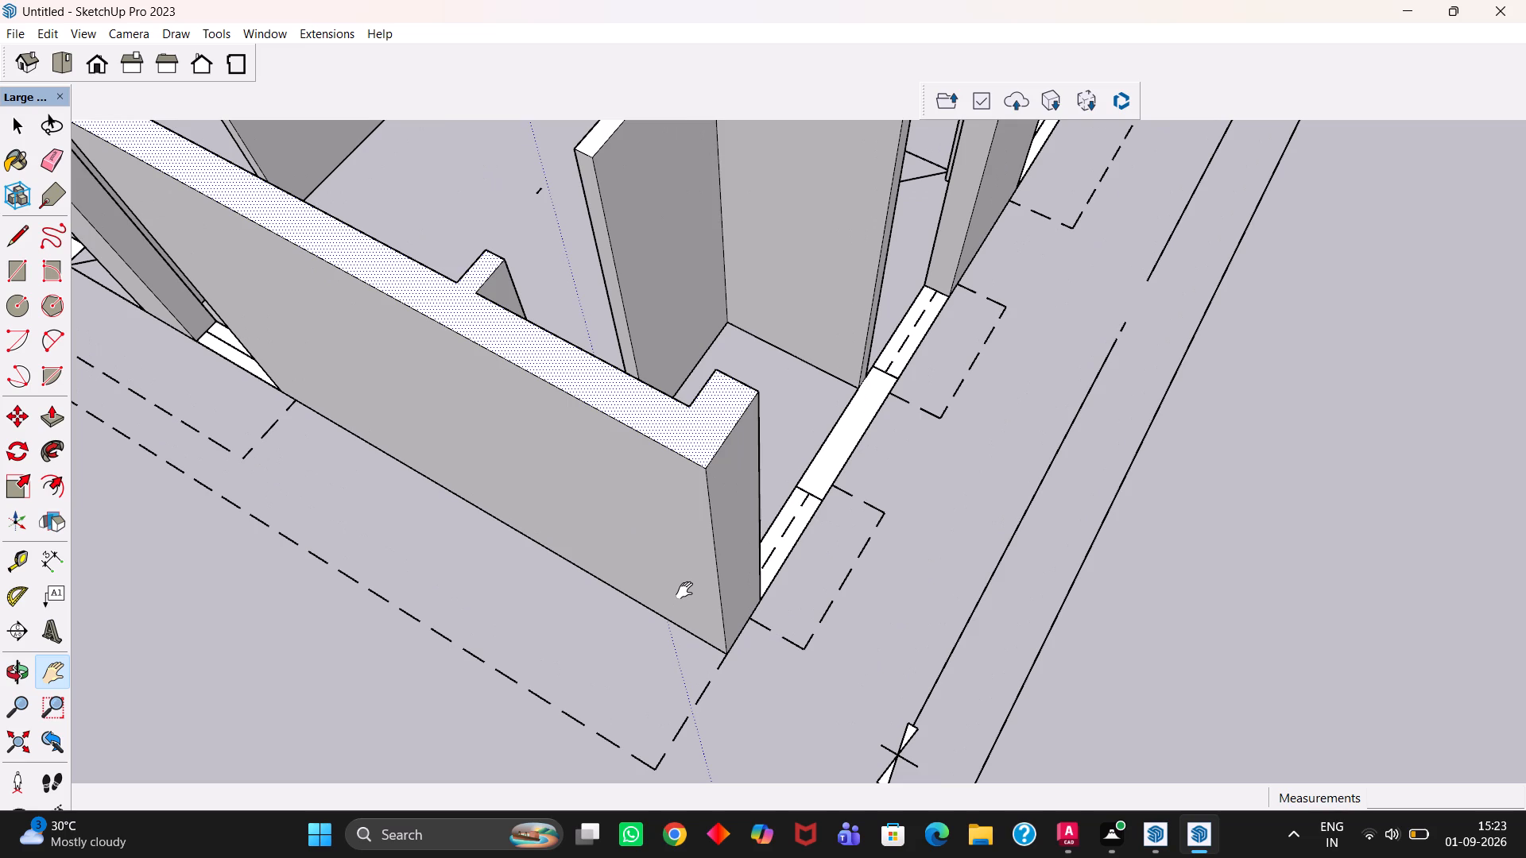
pyautogui.scroll(8, 684, 590)
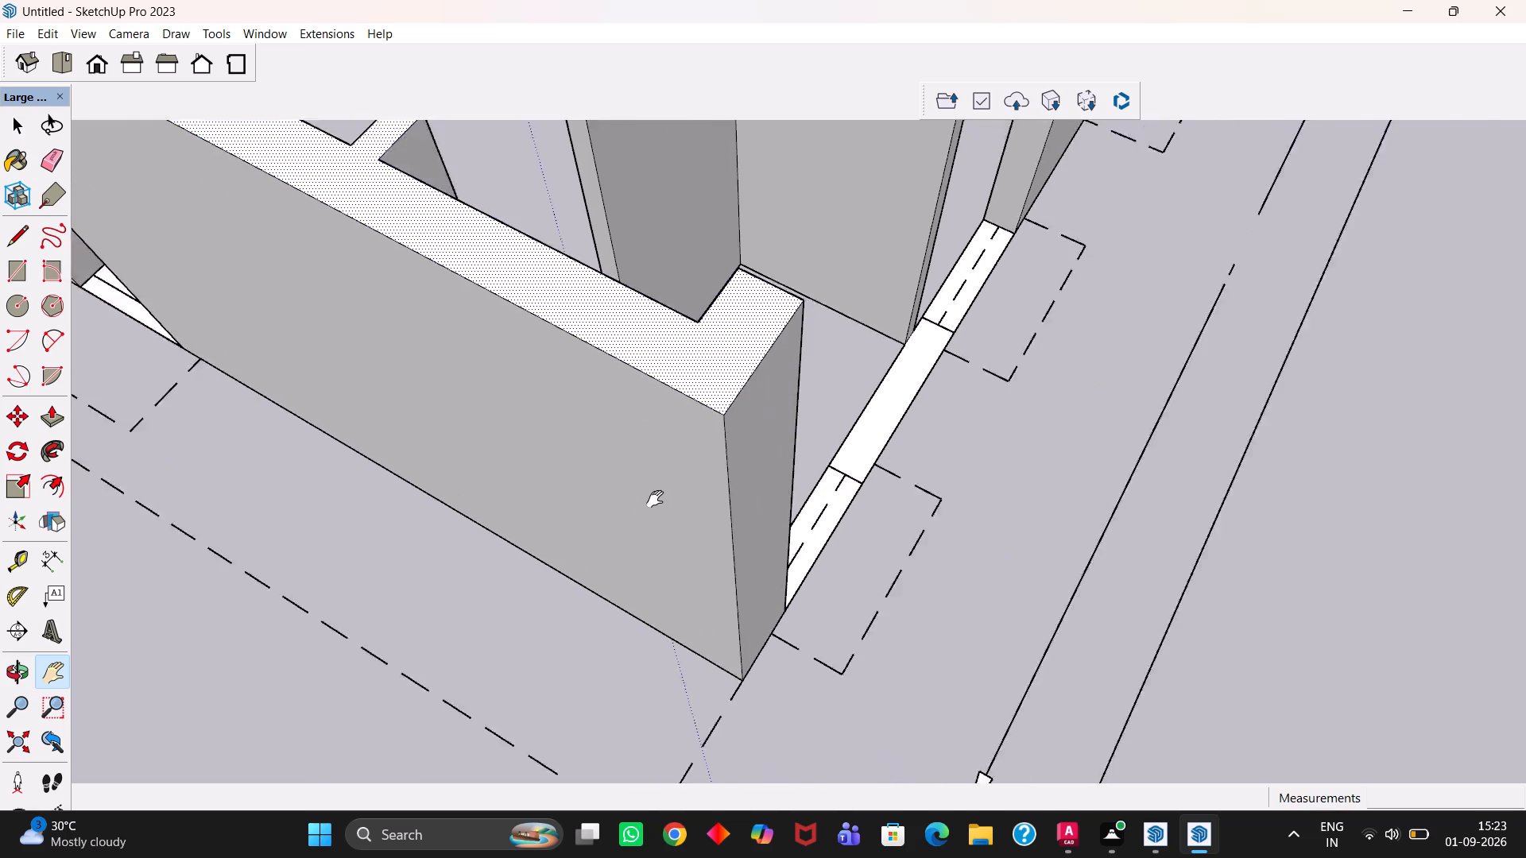
pyautogui.scroll(4, 655, 499)
pyautogui.scroll(-8, 766, 513)
pyautogui.moveTo(922, 492); pyautogui.dragTo(717, 512, button='middle')
pyautogui.scroll(2, 916, 494)
pyautogui.scroll(-4, 865, 515)
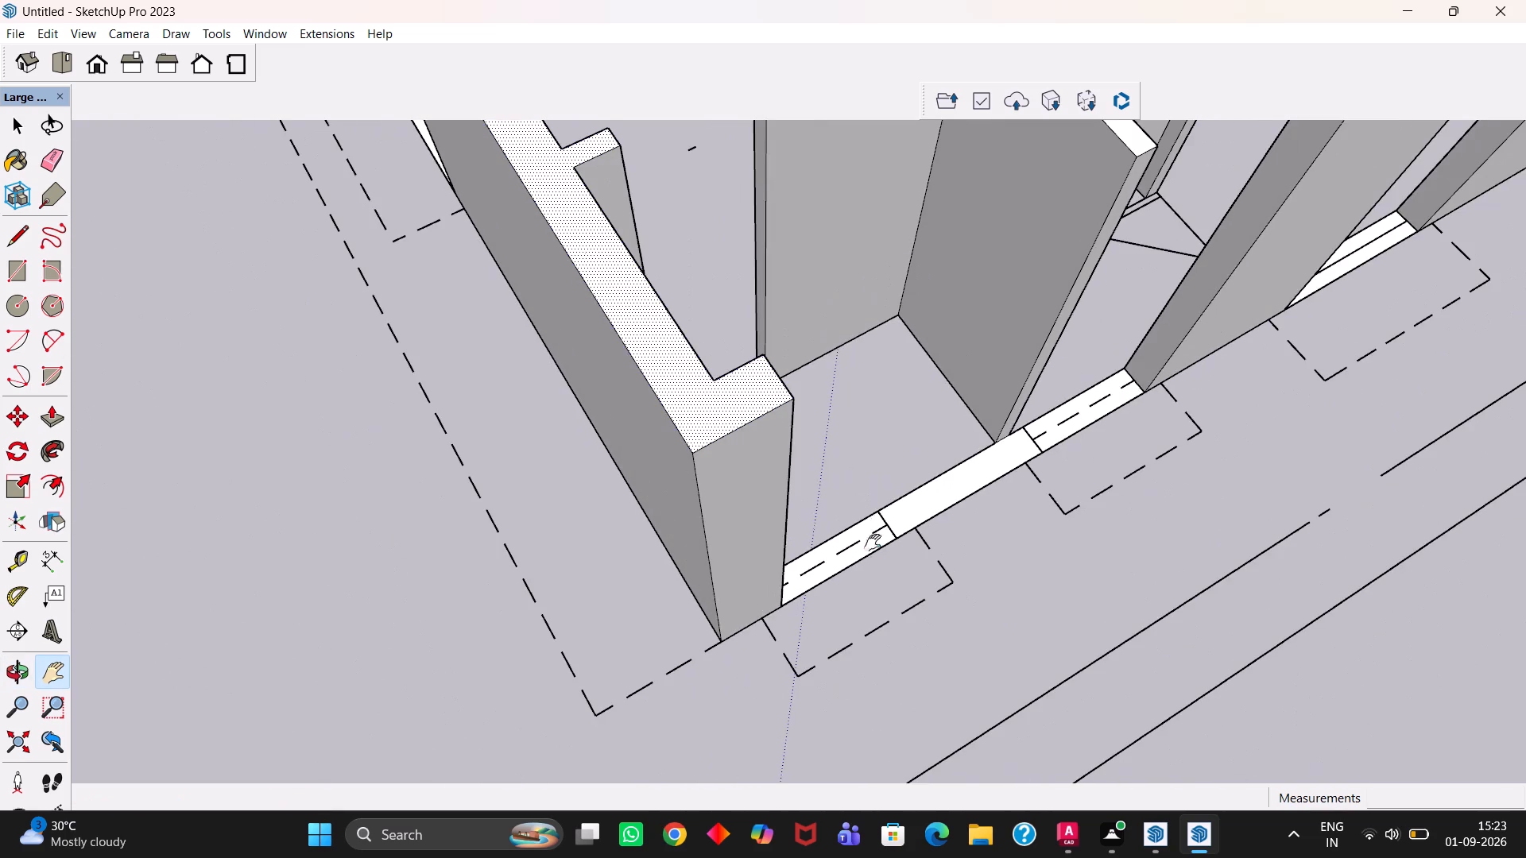
pyautogui.moveTo(873, 543); pyautogui.dragTo(798, 535, button='middle')
pyautogui.scroll(1, 872, 546)
pyautogui.press('h')
pyautogui.scroll(2, 800, 535)
pyautogui.scroll(-5, 914, 535)
pyautogui.scroll(1, 939, 549)
pyautogui.moveTo(939, 549); pyautogui.dragTo(827, 544, button='middle')
pyautogui.scroll(1, 875, 566)
pyautogui.press('space')
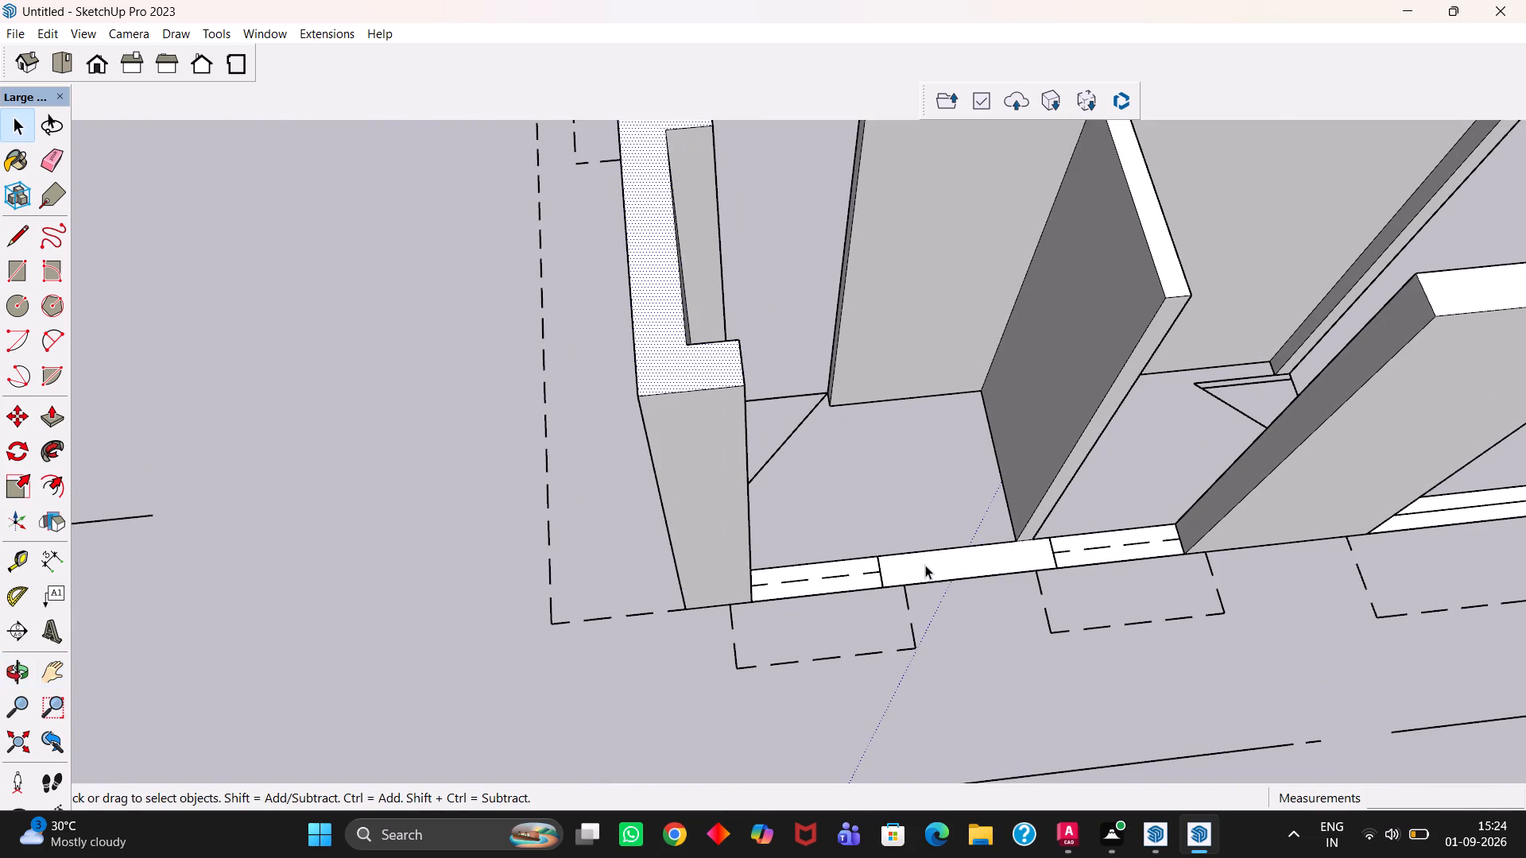
pyautogui.click(925, 565)
pyautogui.scroll(-5, 925, 565)
pyautogui.press('p')
pyautogui.click(925, 565)
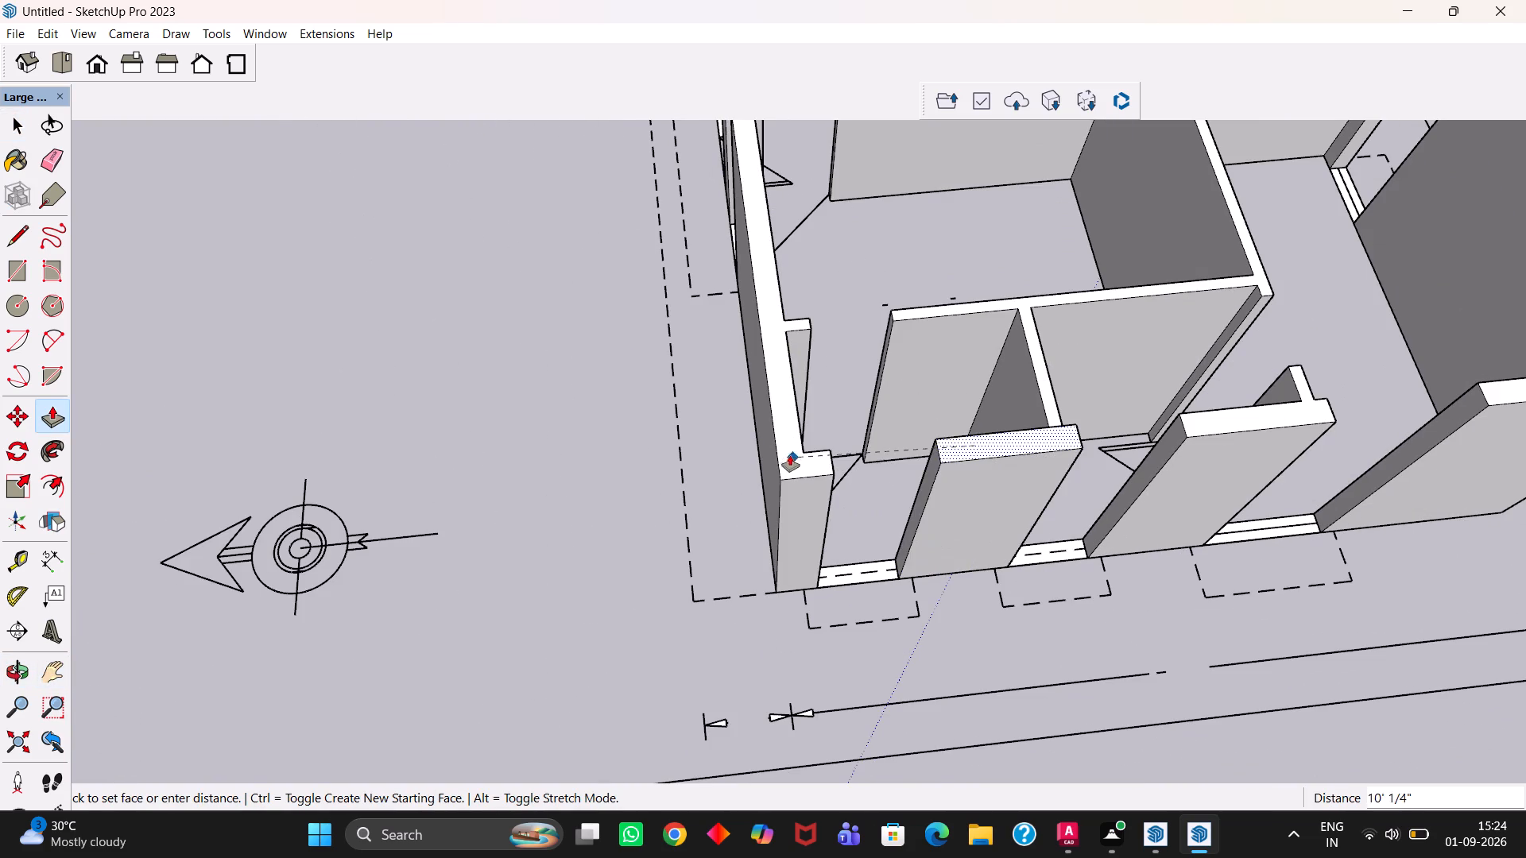
pyautogui.click(780, 473)
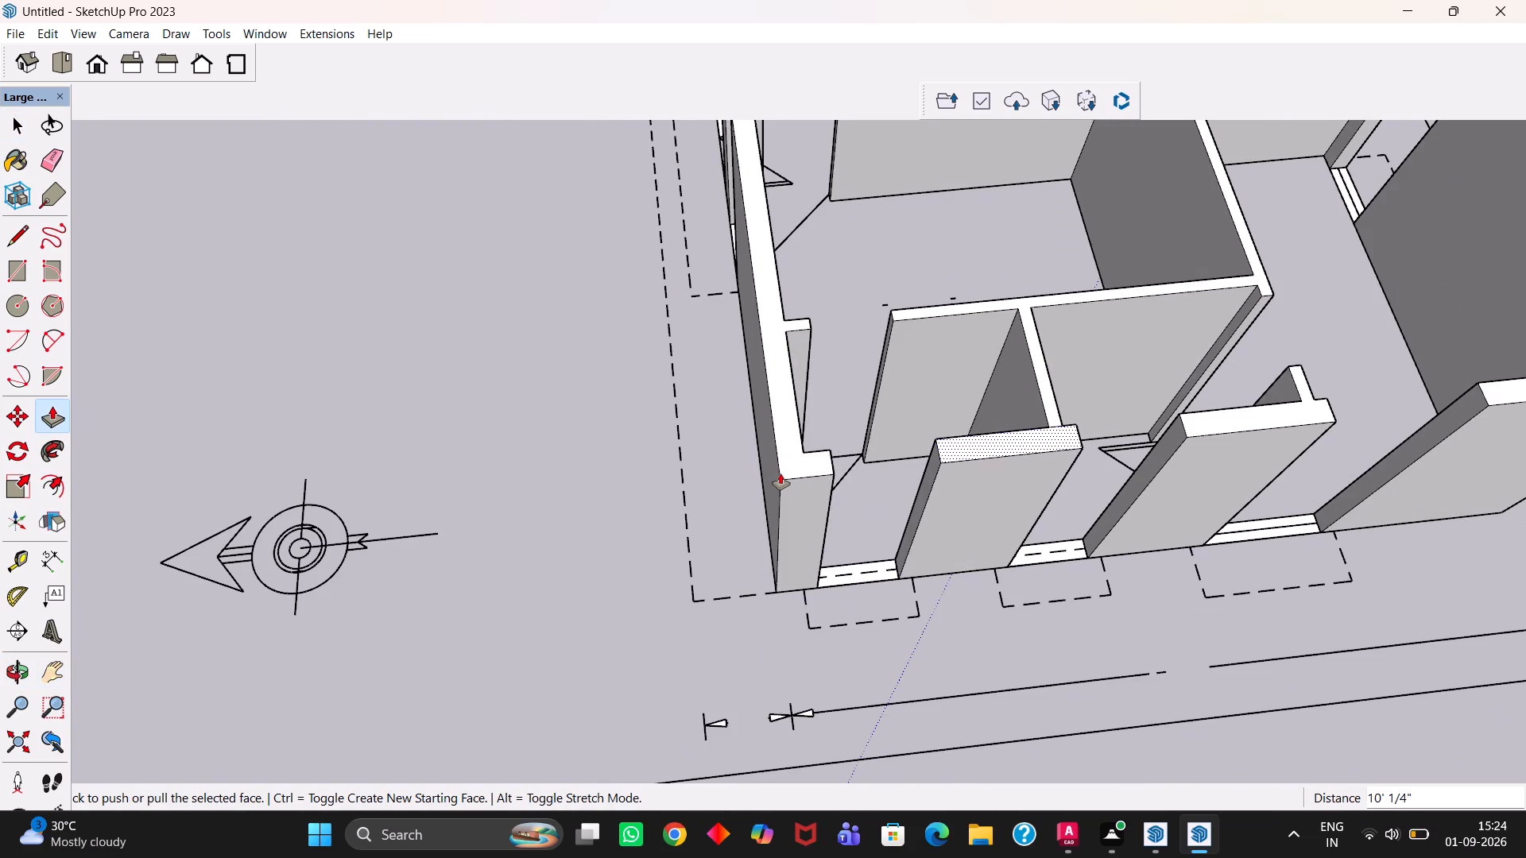
# Examine the raised exterior walls and partitions around the whole house, and clear the selection.
pyautogui.press('h')
pyautogui.scroll(4, 780, 475)
pyautogui.moveTo(1068, 491); pyautogui.dragTo(548, 431)
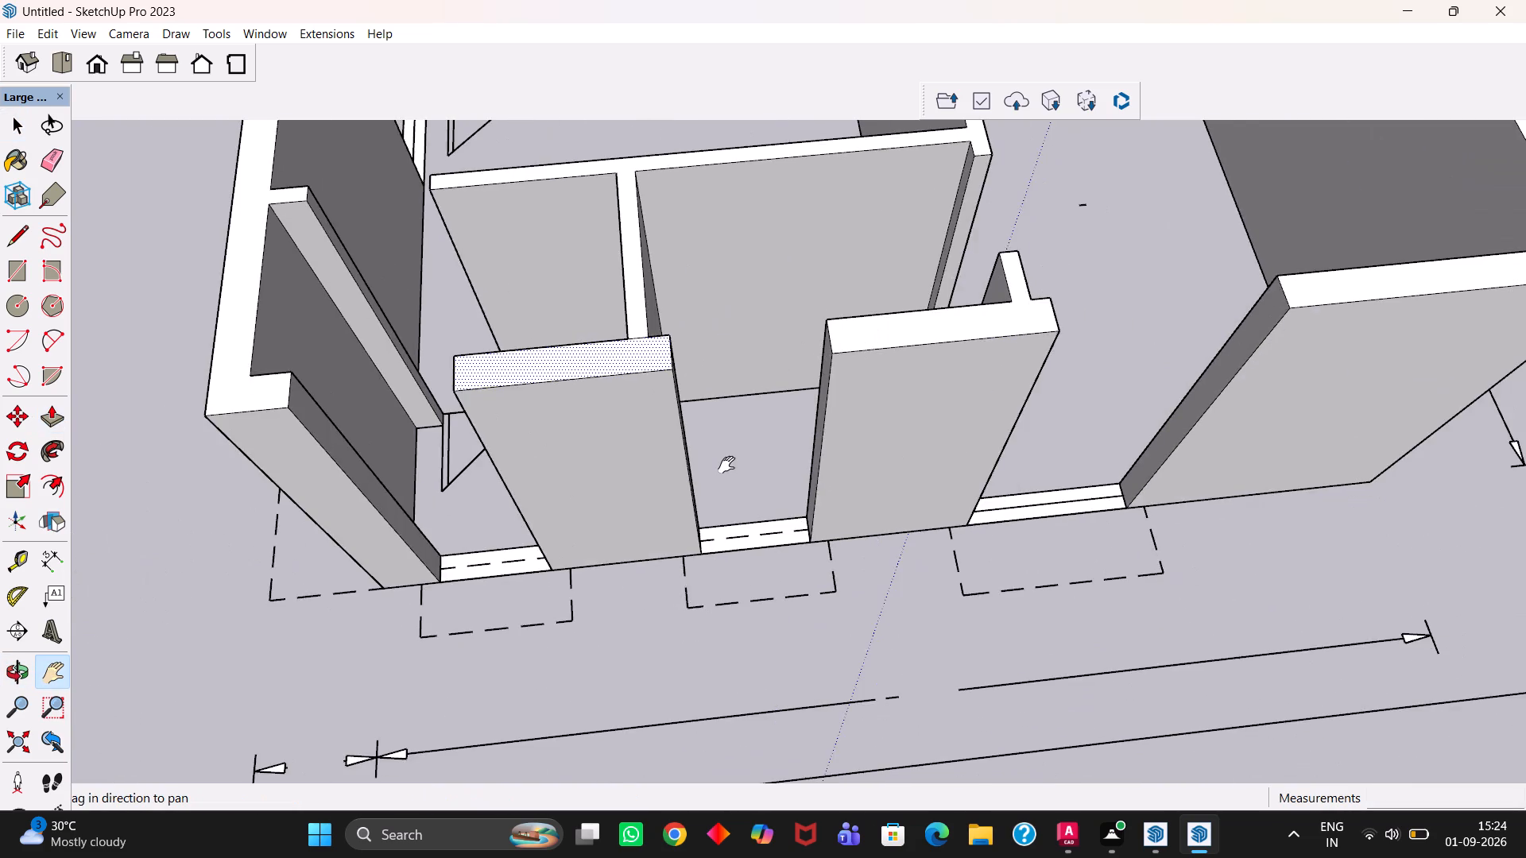
pyautogui.scroll(6, 726, 465)
pyautogui.scroll(-8, 726, 465)
pyautogui.moveTo(773, 472); pyautogui.dragTo(614, 495)
pyautogui.scroll(5, 768, 516)
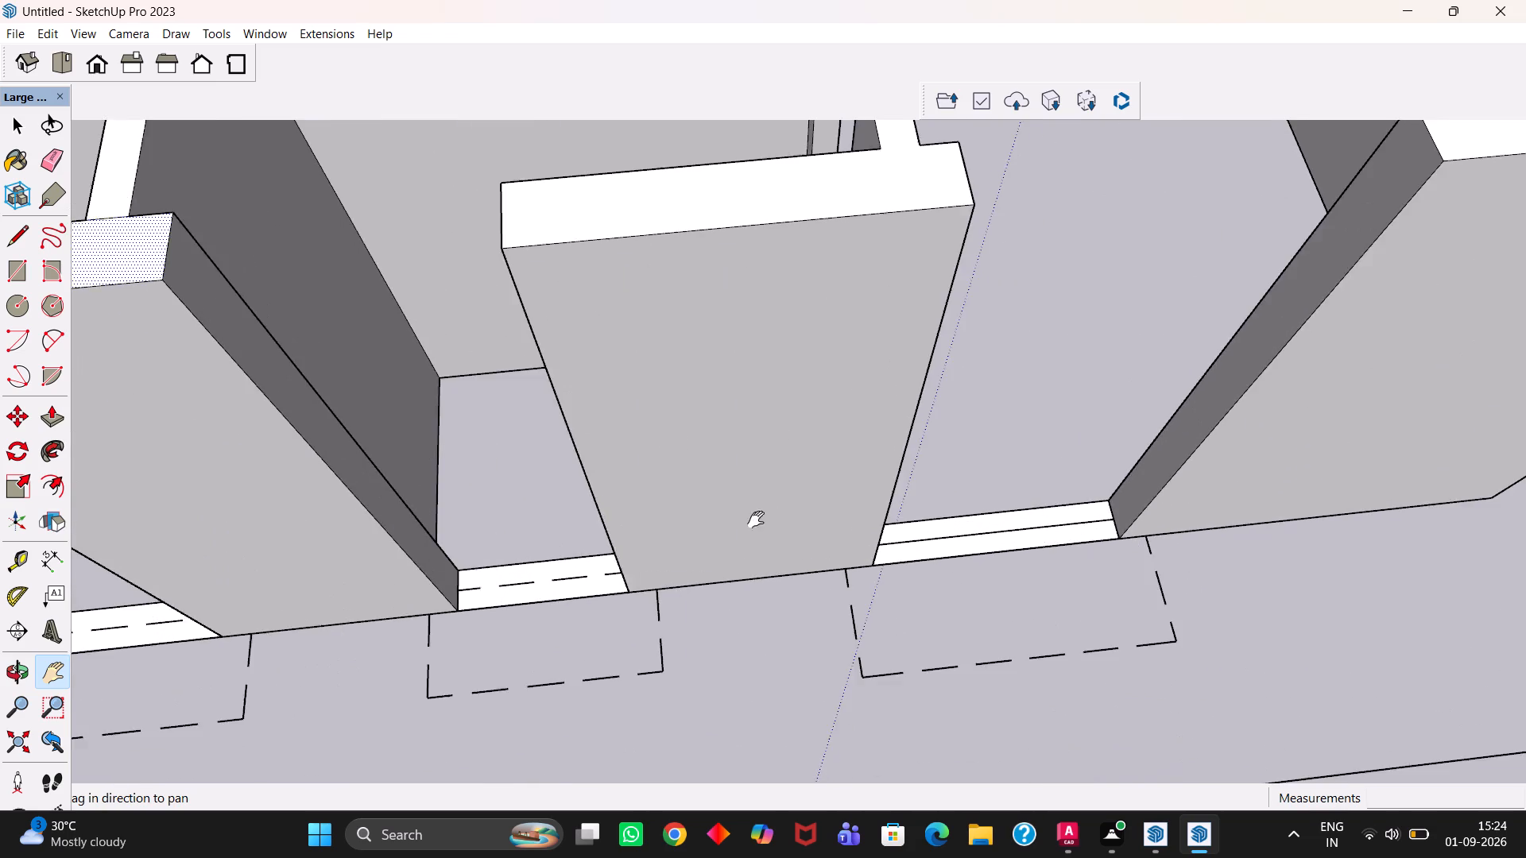
pyautogui.scroll(-15, 724, 520)
pyautogui.moveTo(1129, 490); pyautogui.dragTo(888, 546)
pyautogui.moveTo(935, 492); pyautogui.dragTo(552, 517, button='middle')
pyautogui.scroll(1, 853, 512)
pyautogui.scroll(1, 772, 444)
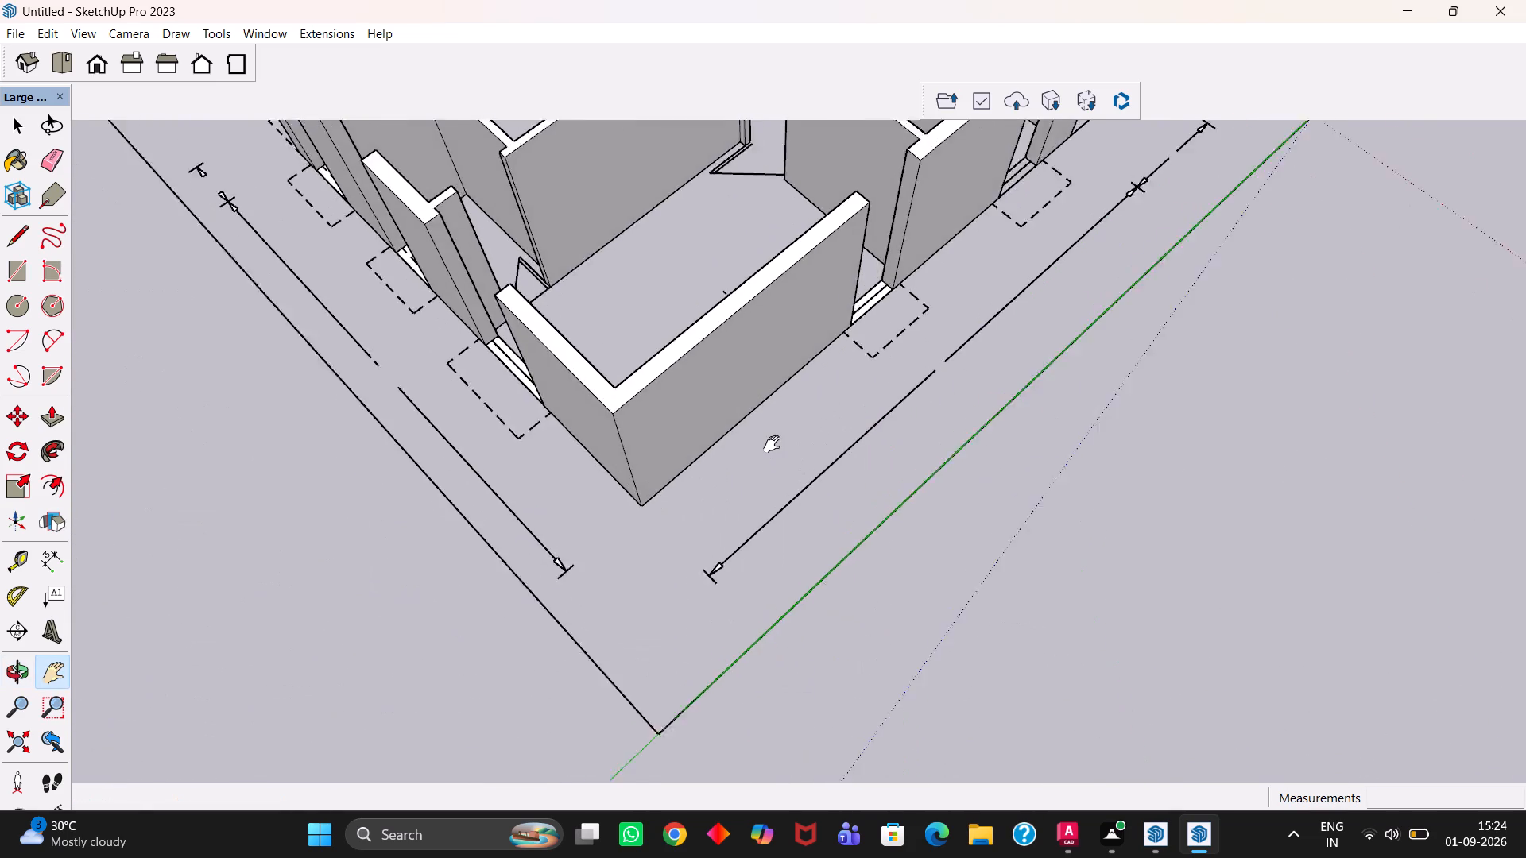
pyautogui.scroll(1, 772, 444)
pyautogui.scroll(-6, 772, 444)
pyautogui.press('h')
pyautogui.moveTo(790, 349); pyautogui.dragTo(691, 524)
pyautogui.moveTo(745, 474); pyautogui.dragTo(726, 520)
pyautogui.moveTo(756, 524); pyautogui.dragTo(704, 512, button='middle')
pyautogui.scroll(2, 711, 507)
pyautogui.press('space')
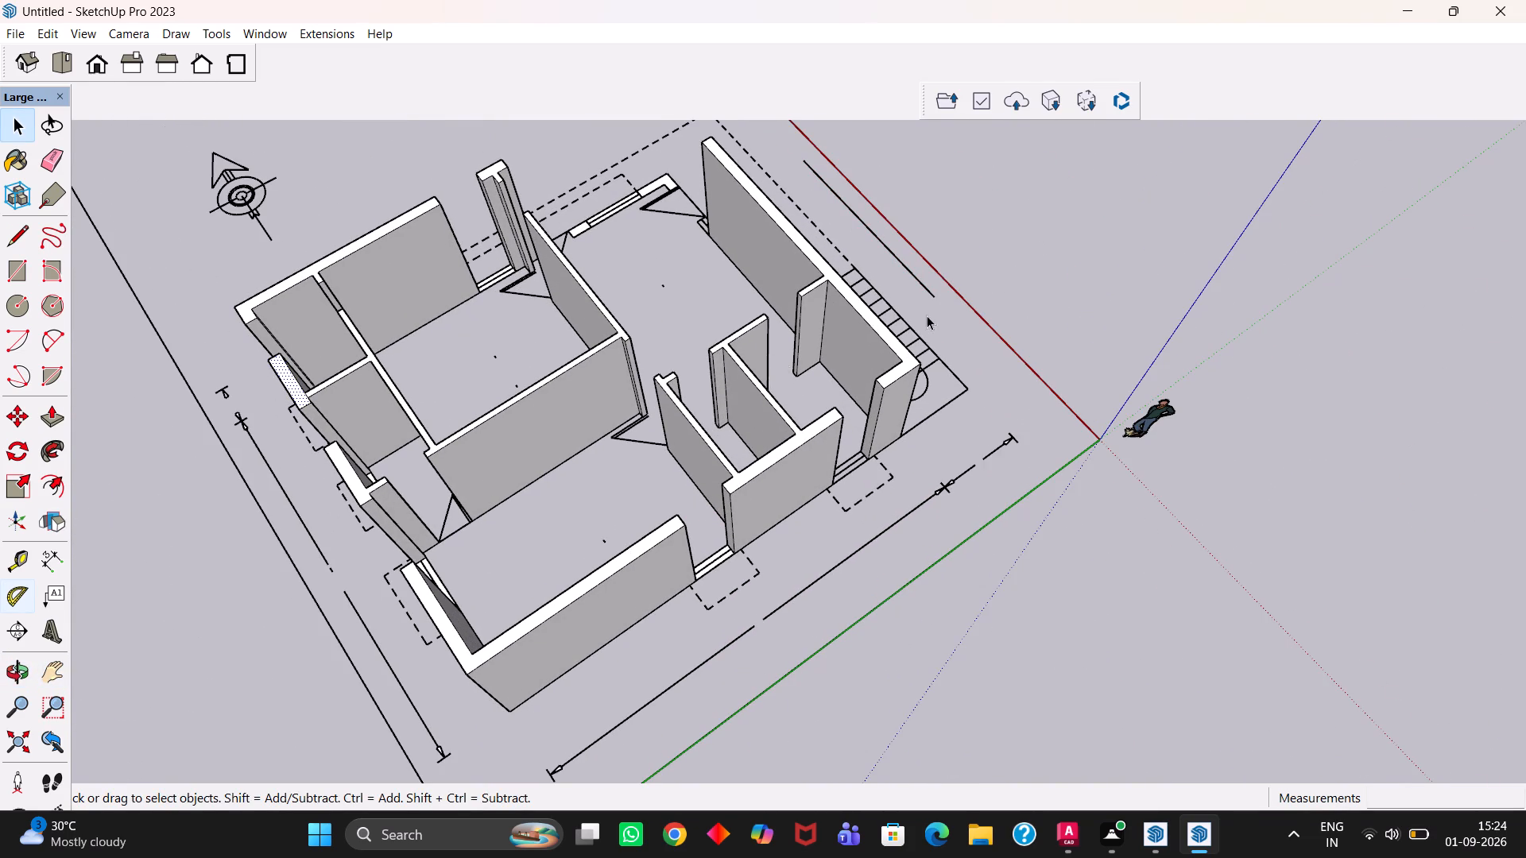
pyautogui.click(1091, 269)
pyautogui.doubleClick(1085, 255)
# Examine the raised walls and window openings around the small rooms next to the staircase.
pyautogui.scroll(1, 1054, 257)
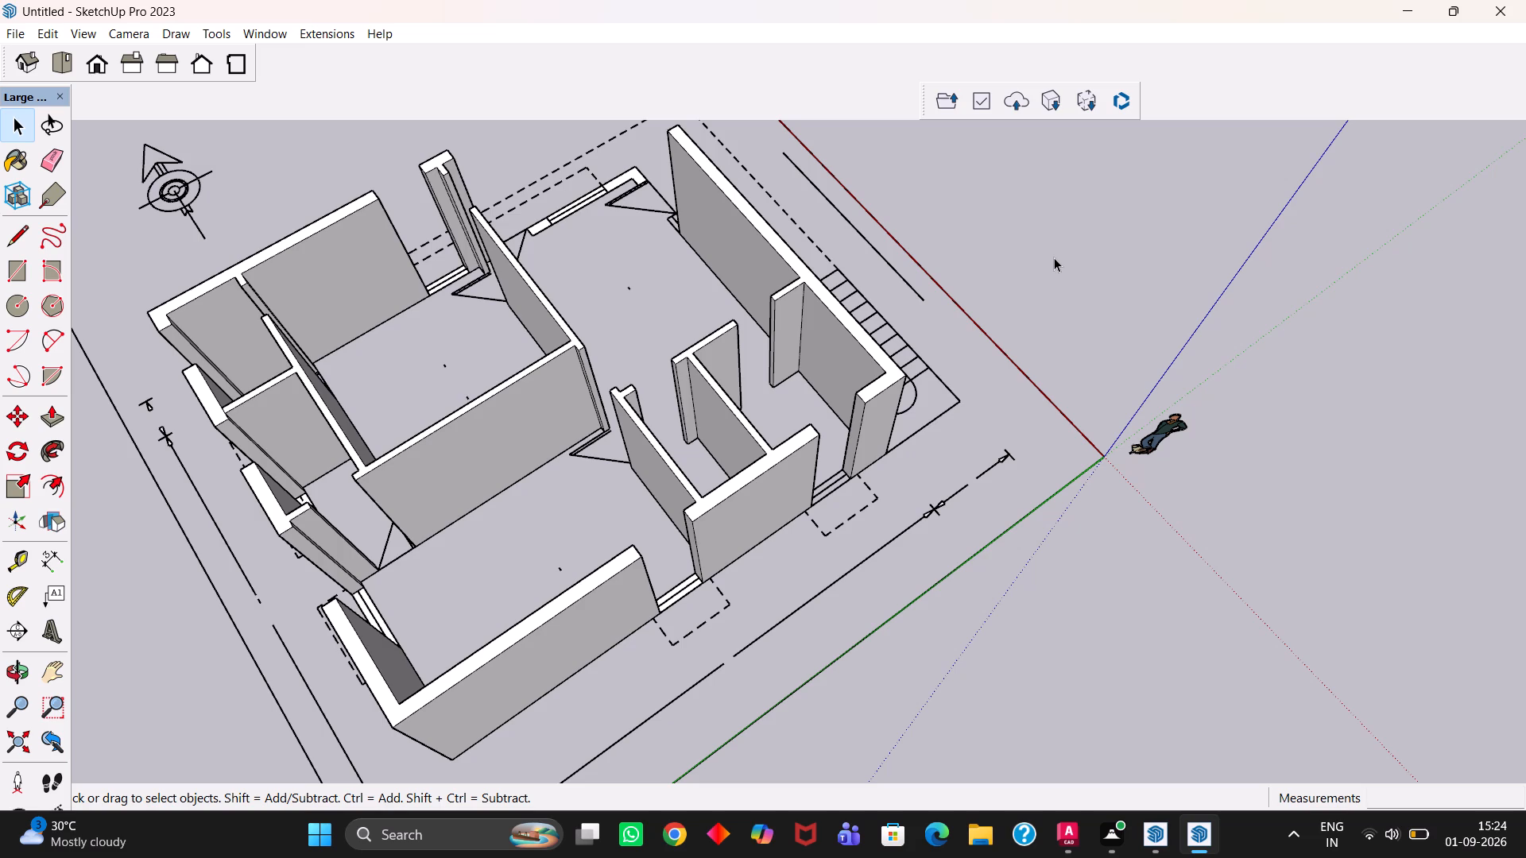
pyautogui.scroll(1, 1054, 257)
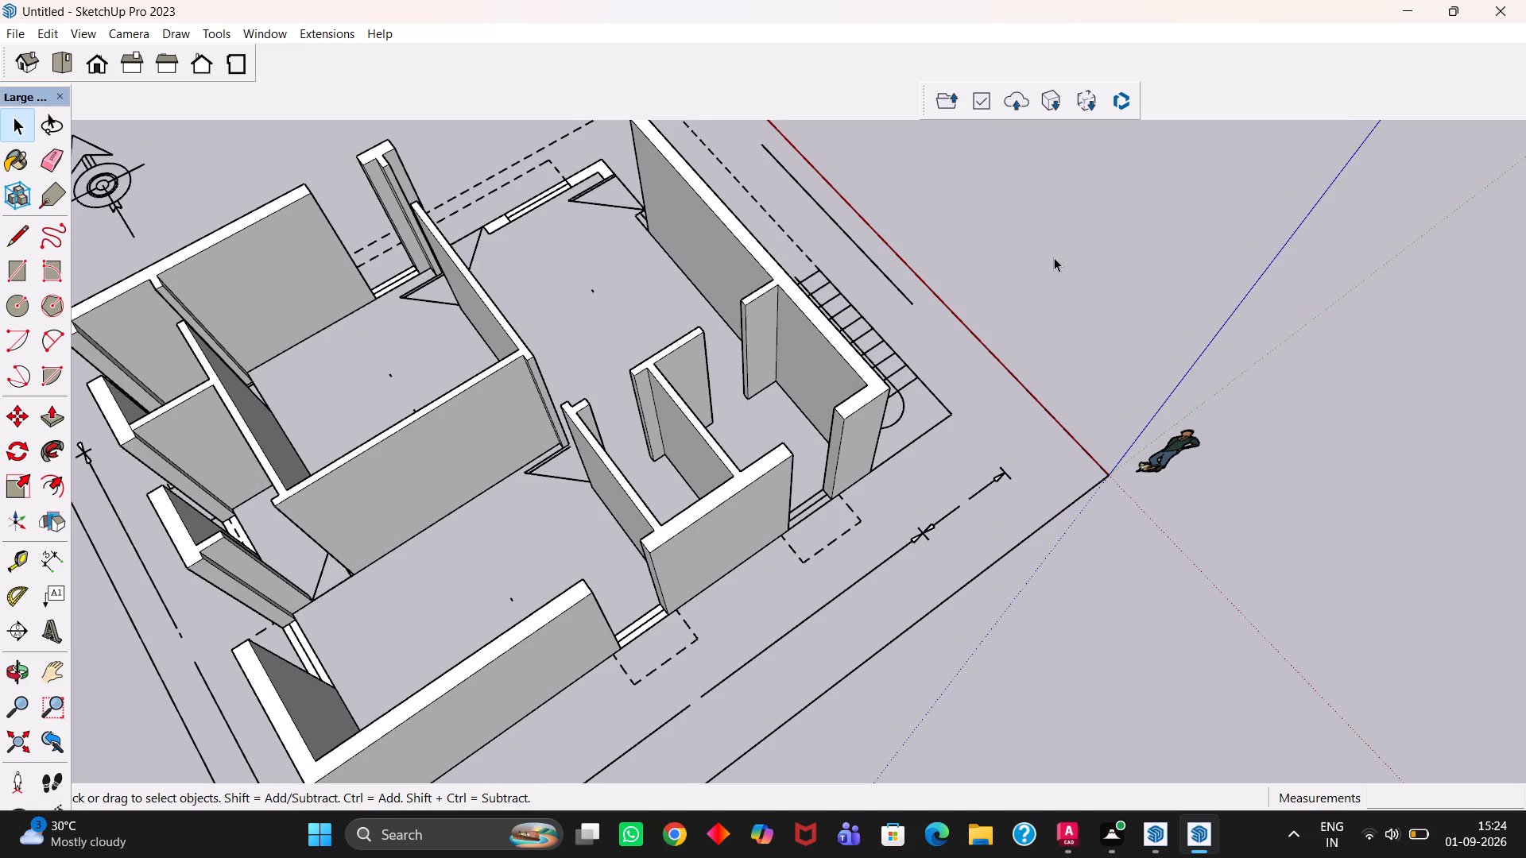
pyautogui.scroll(1, 1053, 257)
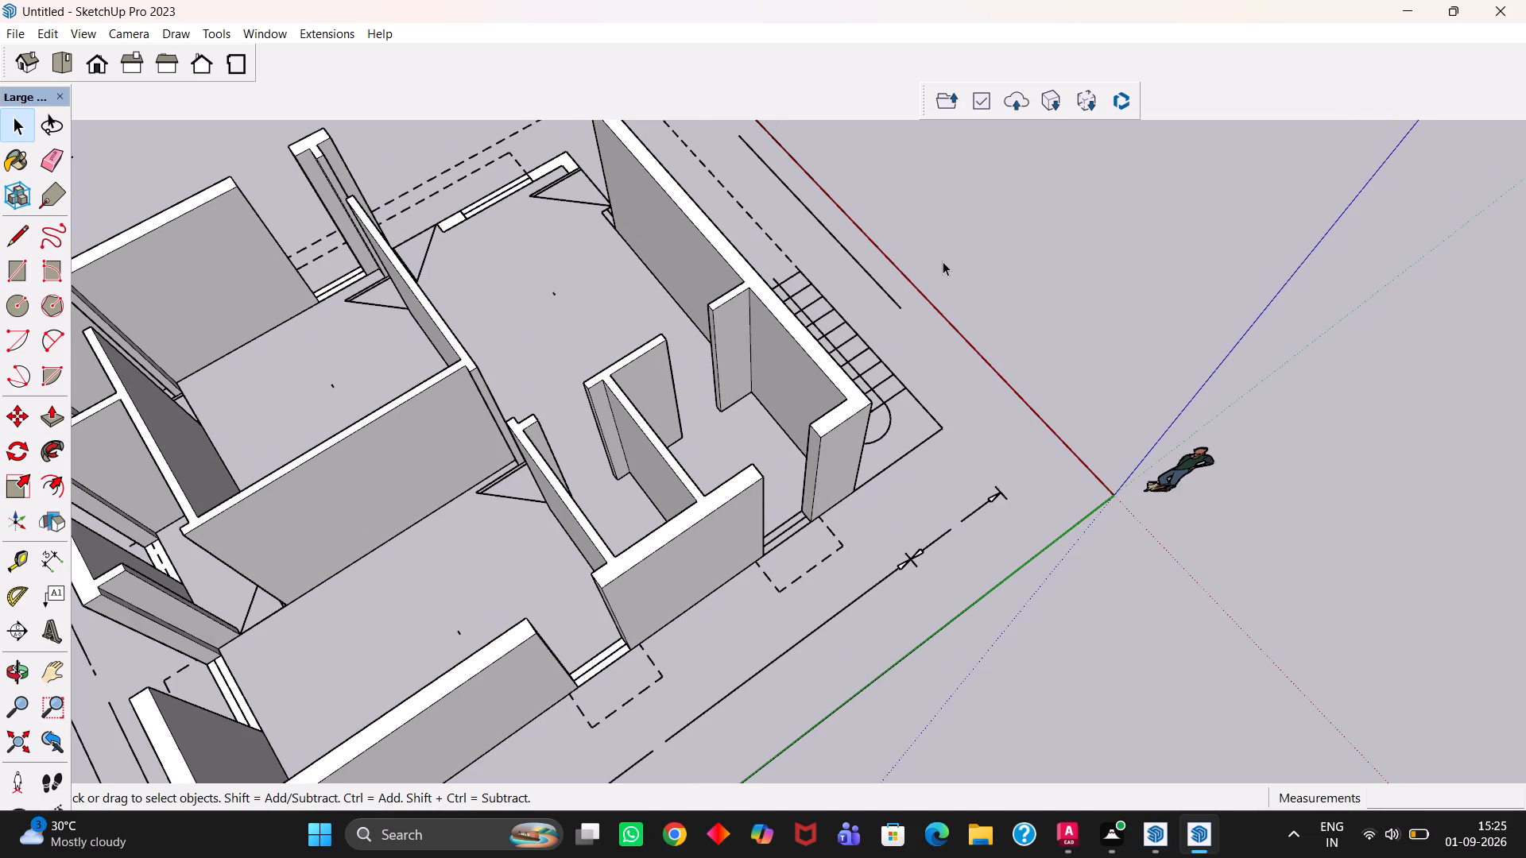
pyautogui.scroll(-4, 783, 513)
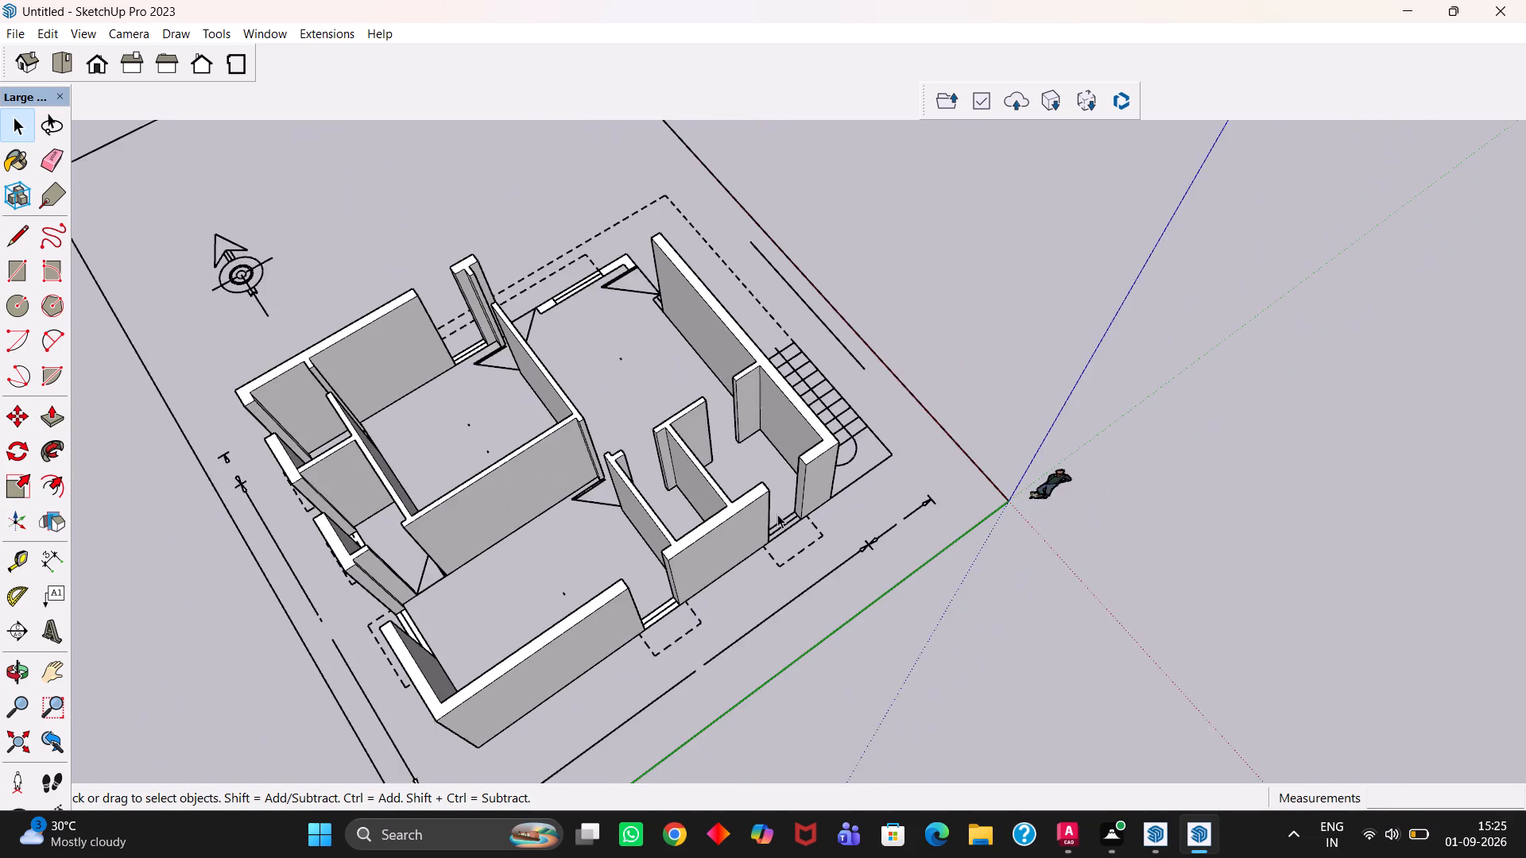
pyautogui.scroll(3, 777, 514)
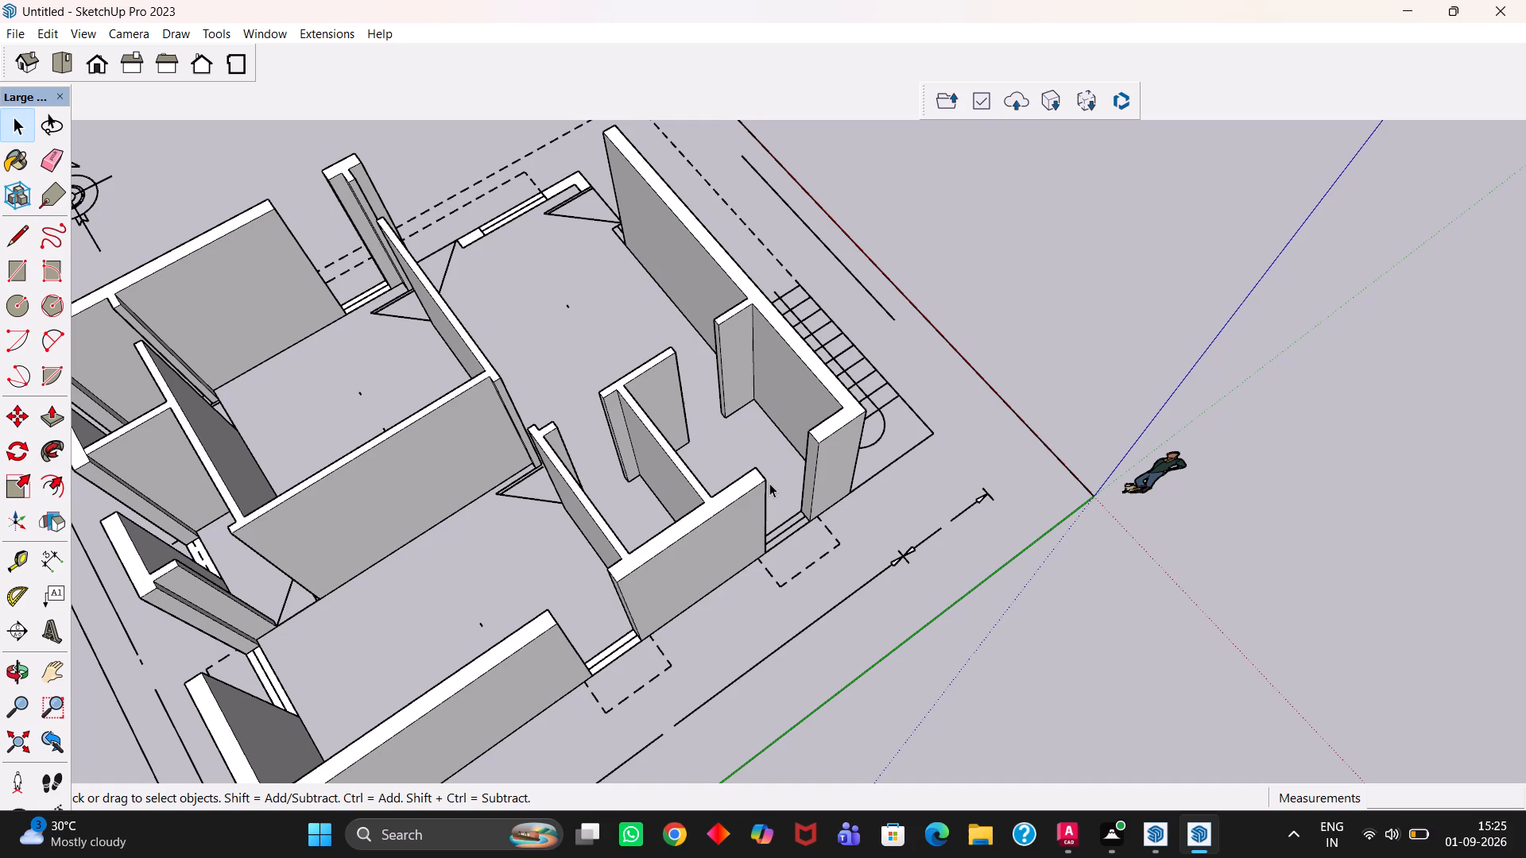
pyautogui.scroll(1, 769, 482)
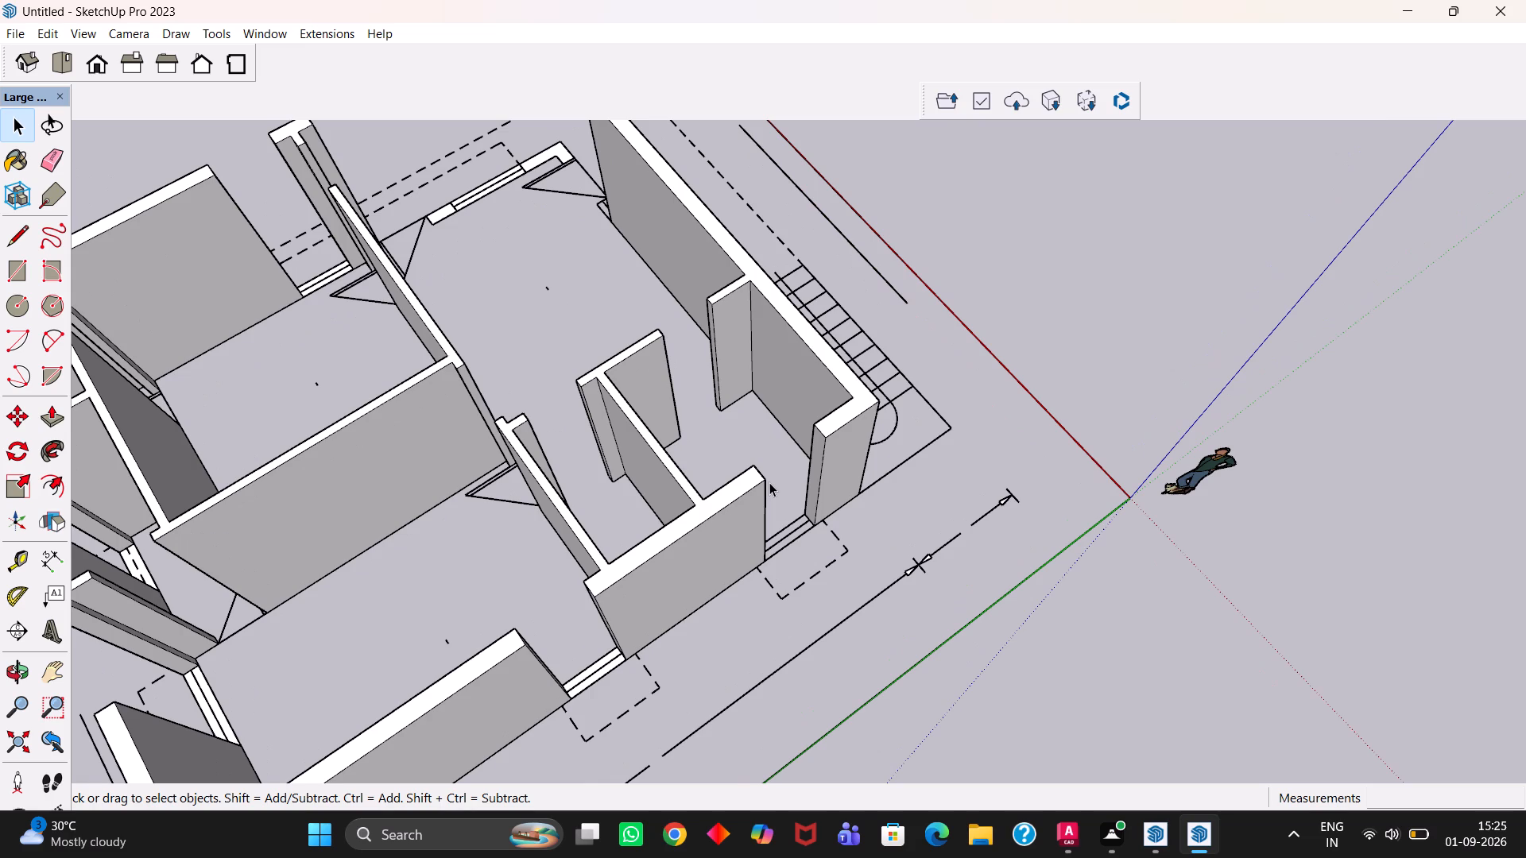
pyautogui.scroll(1, 769, 481)
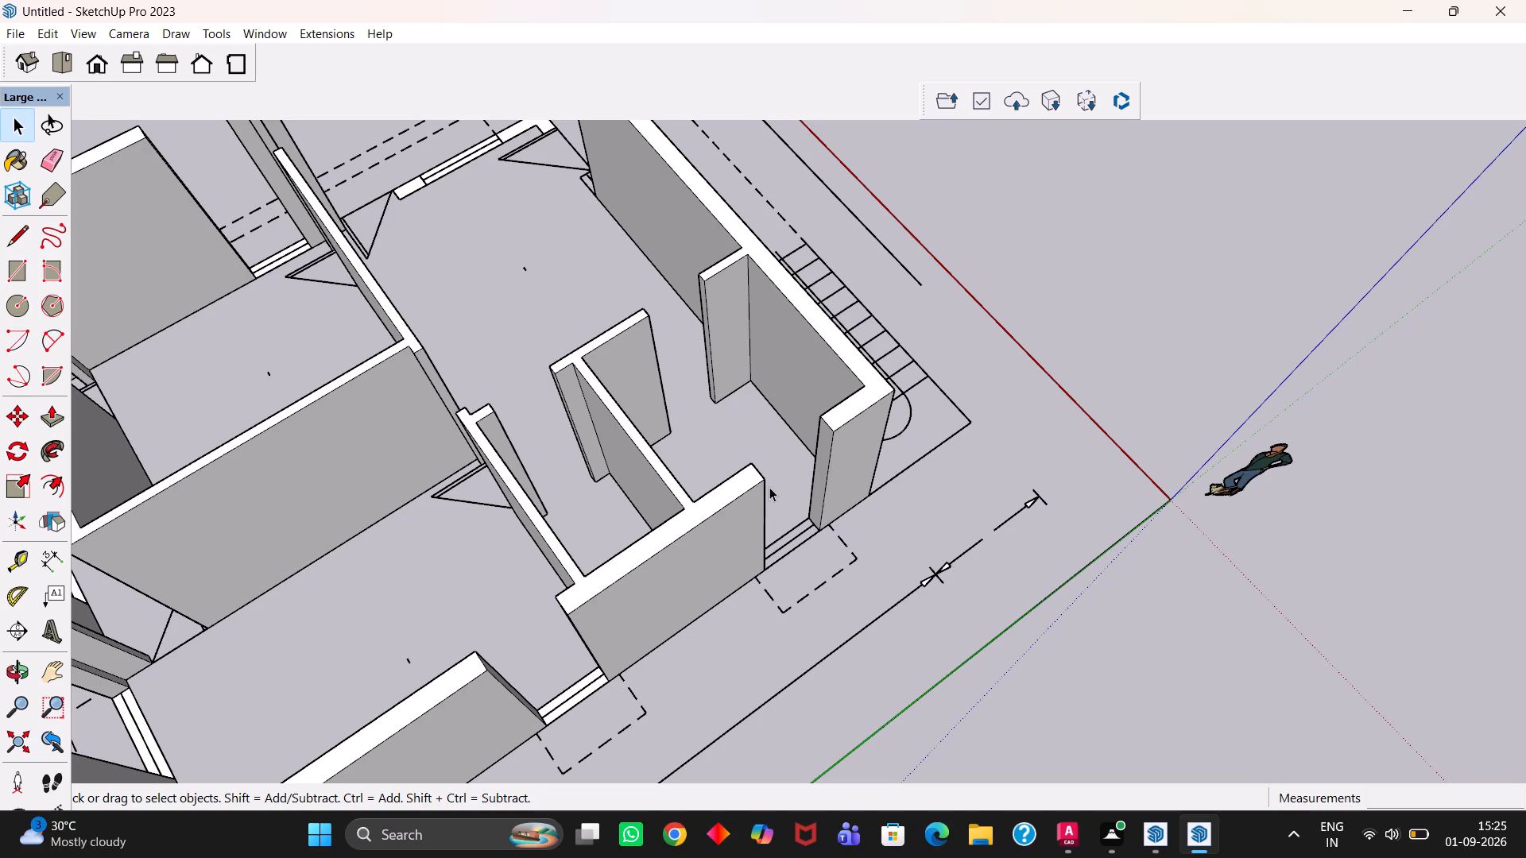
pyautogui.scroll(1, 769, 487)
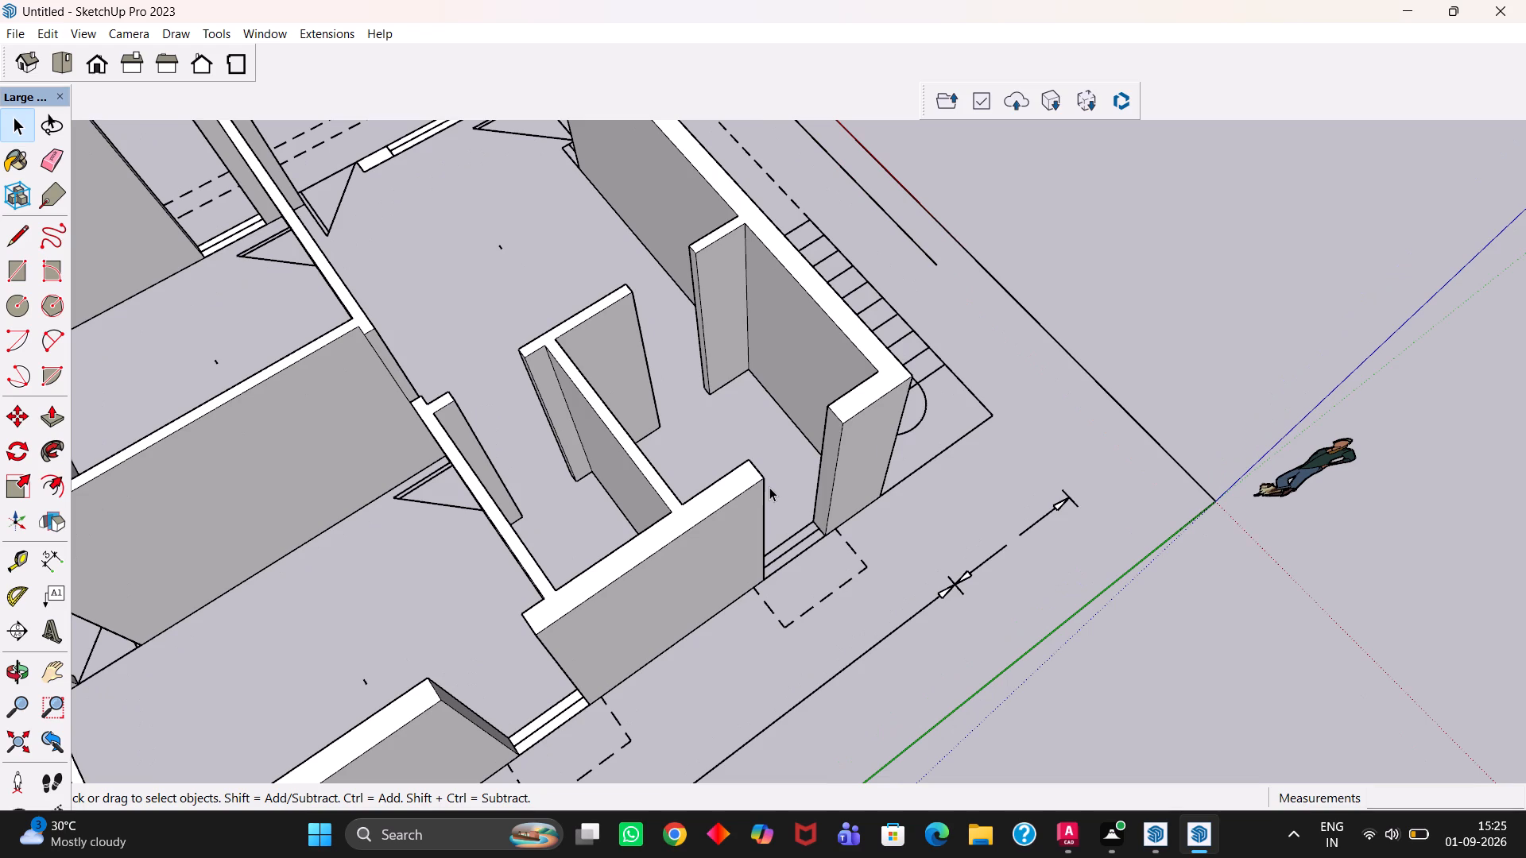
pyautogui.scroll(3, 749, 521)
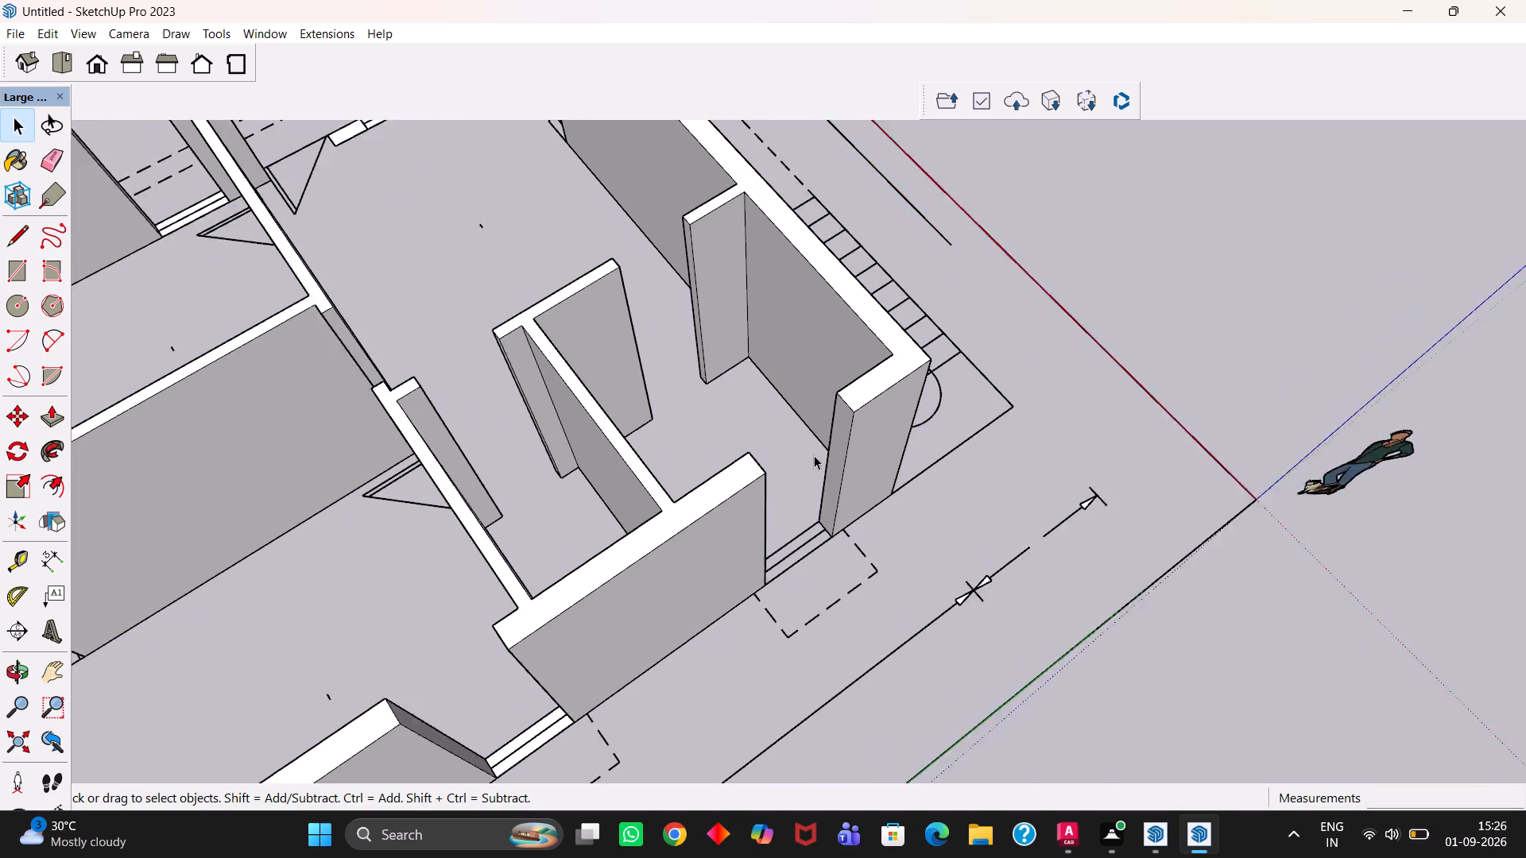
pyautogui.scroll(4, 814, 456)
pyautogui.scroll(-5, 796, 451)
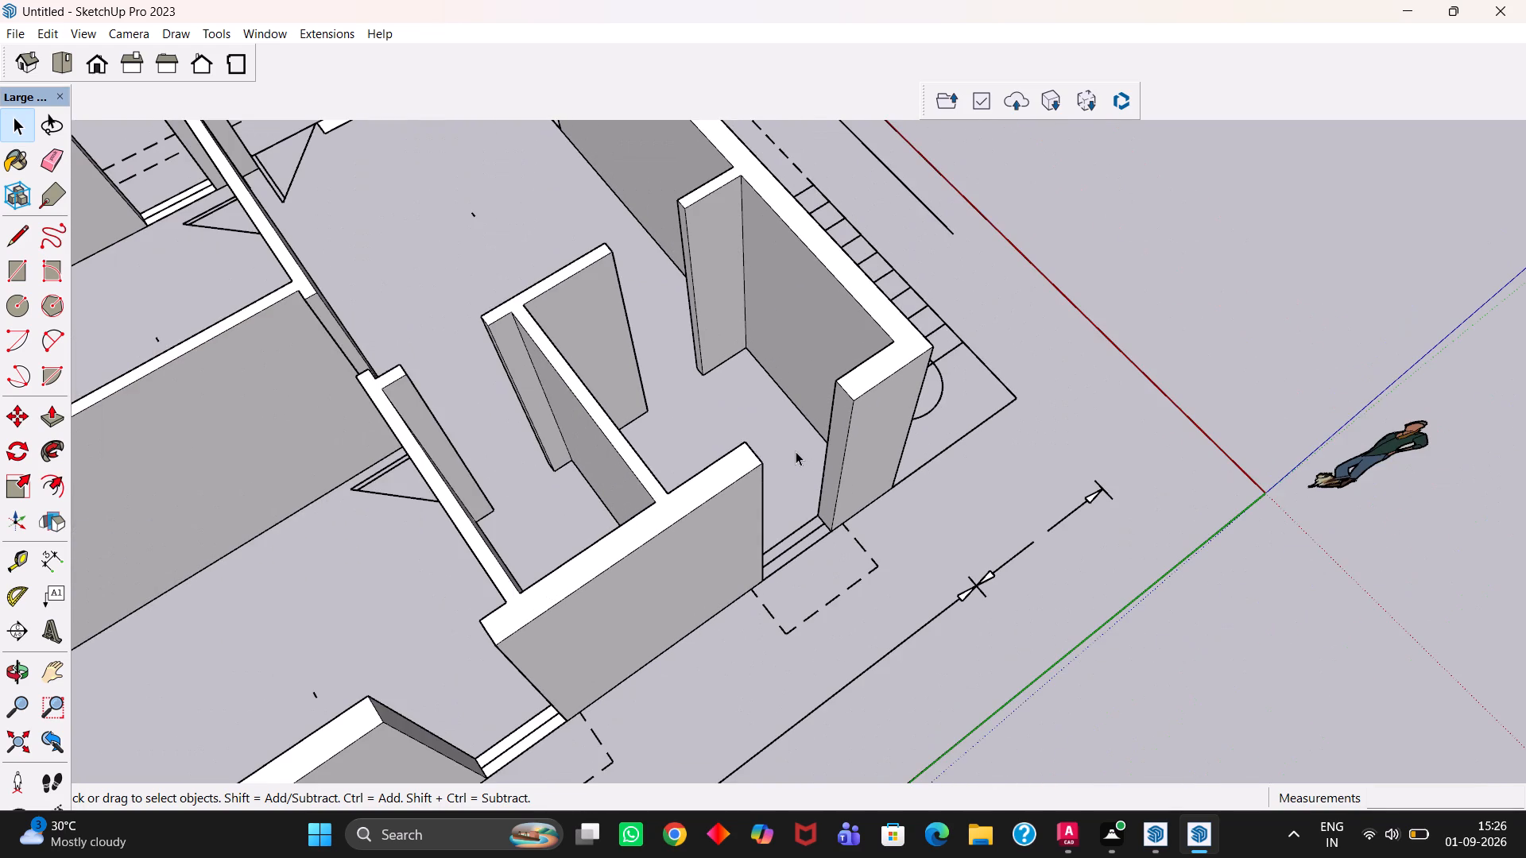
# Place a guide 4' below the top edge of the corner wall's end face, at the window opening near the outdoor steps.
pyautogui.scroll(2, 796, 451)
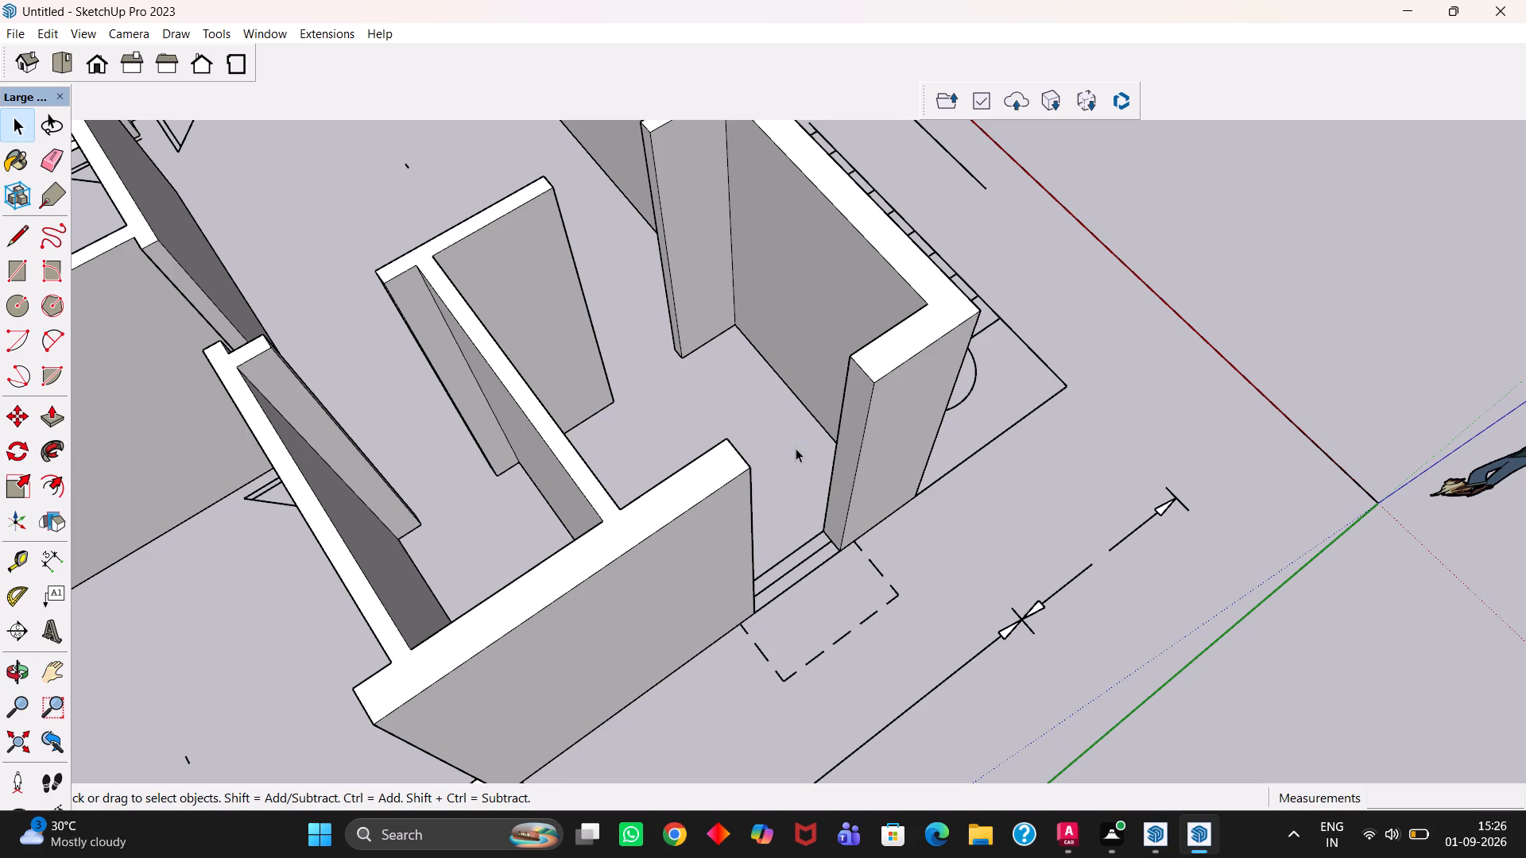
pyautogui.scroll(4, 792, 447)
pyautogui.scroll(-10, 583, 385)
pyautogui.scroll(1, 650, 473)
pyautogui.scroll(-4, 664, 477)
pyautogui.scroll(1, 724, 520)
pyautogui.moveTo(724, 520); pyautogui.dragTo(651, 493, button='middle')
pyautogui.scroll(1, 651, 493)
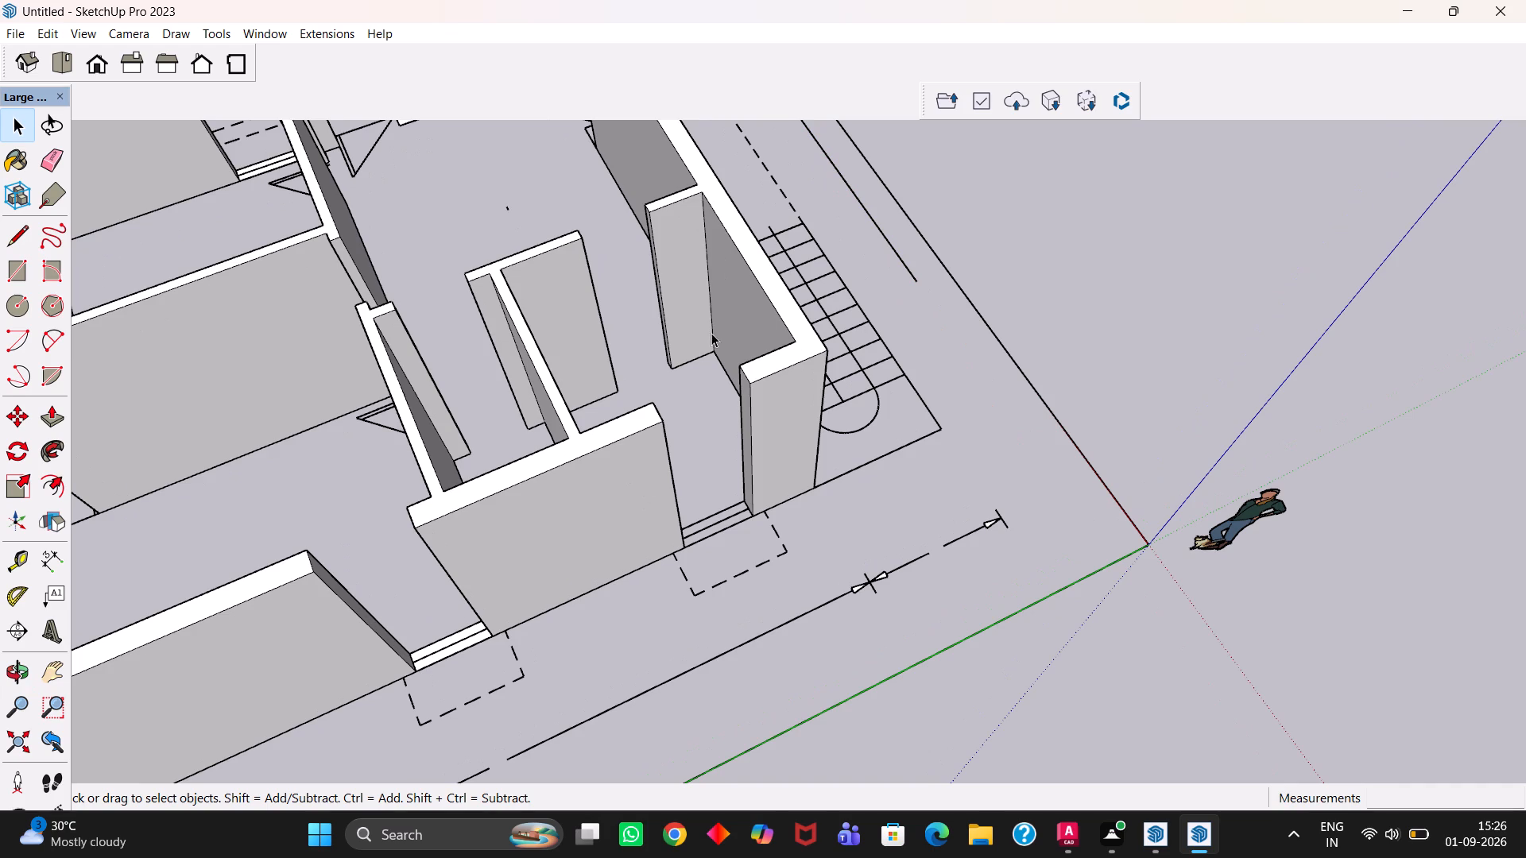
pyautogui.press('h')
pyautogui.scroll(3, 775, 490)
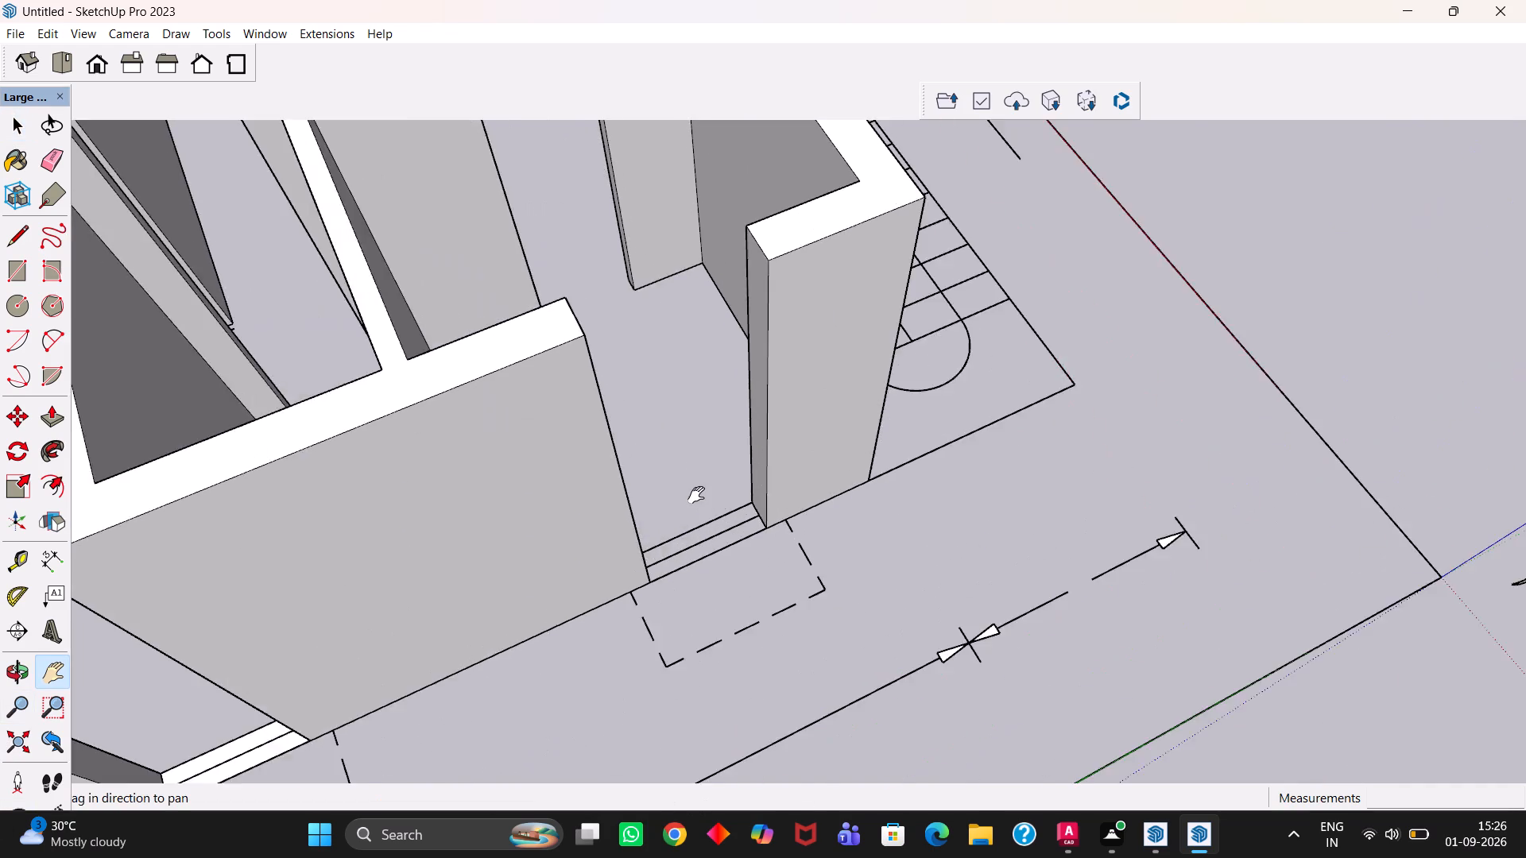
pyautogui.scroll(6, 696, 495)
pyautogui.moveTo(699, 485); pyautogui.dragTo(745, 668)
pyautogui.scroll(-4, 744, 669)
pyautogui.scroll(1, 758, 660)
pyautogui.moveTo(765, 659); pyautogui.dragTo(801, 629, button='middle')
pyautogui.press('t')
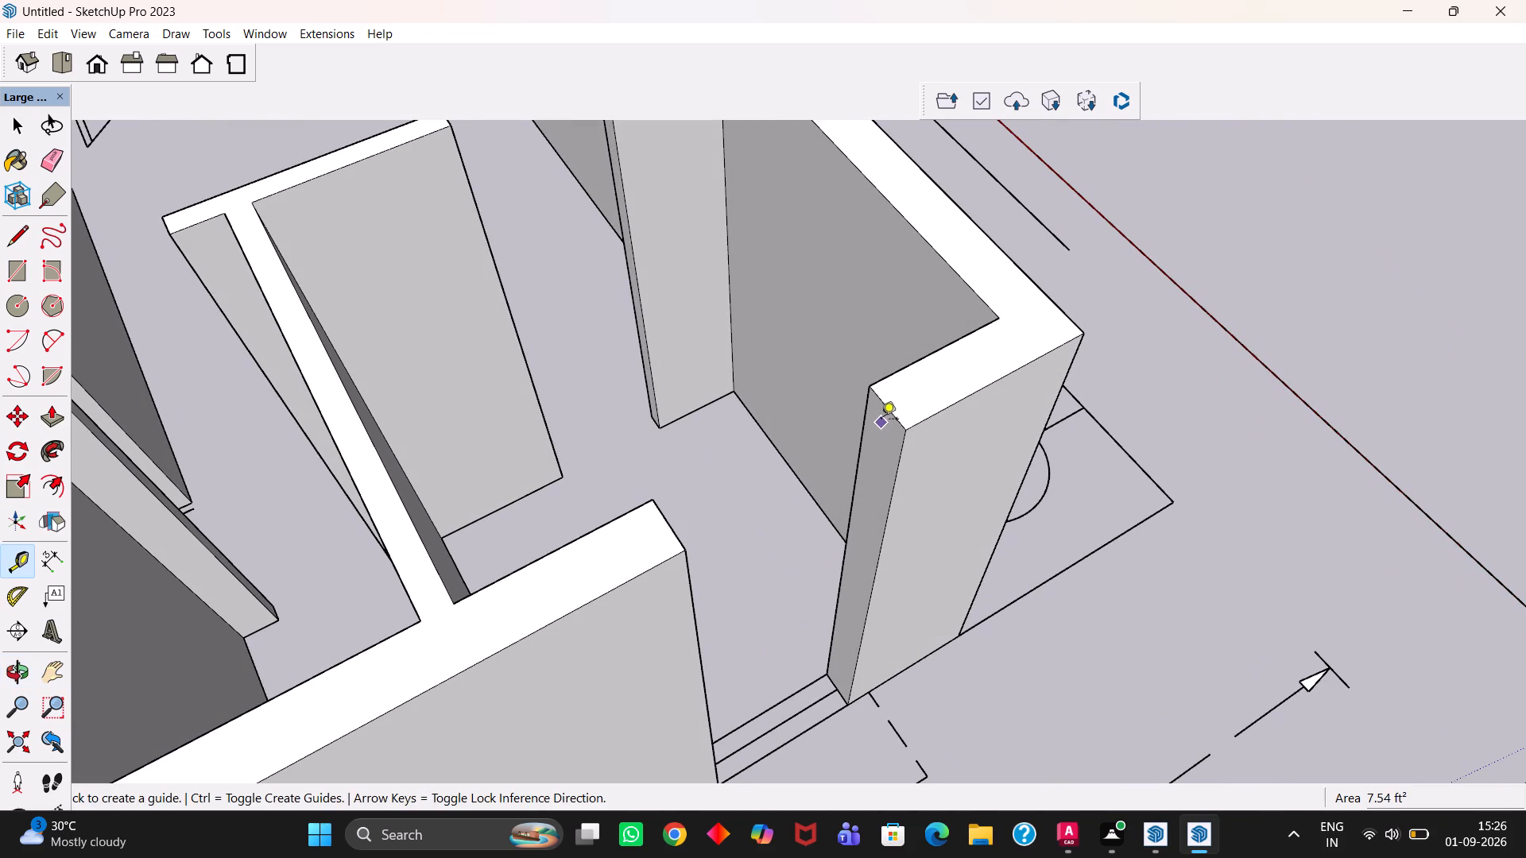
pyautogui.doubleClick(889, 403)
pyautogui.click(894, 407)
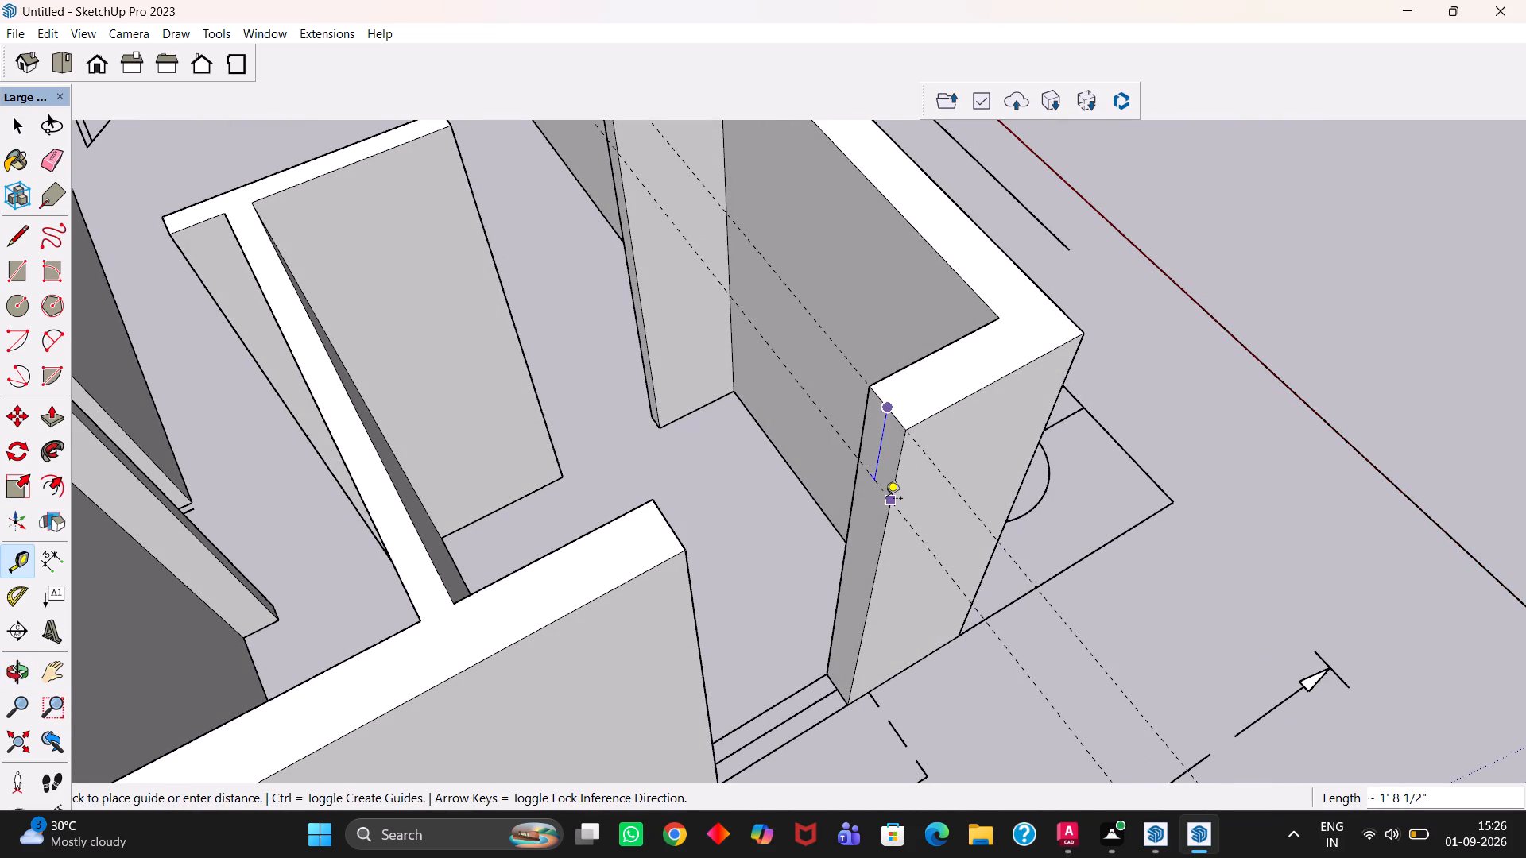
pyautogui.write("4'")
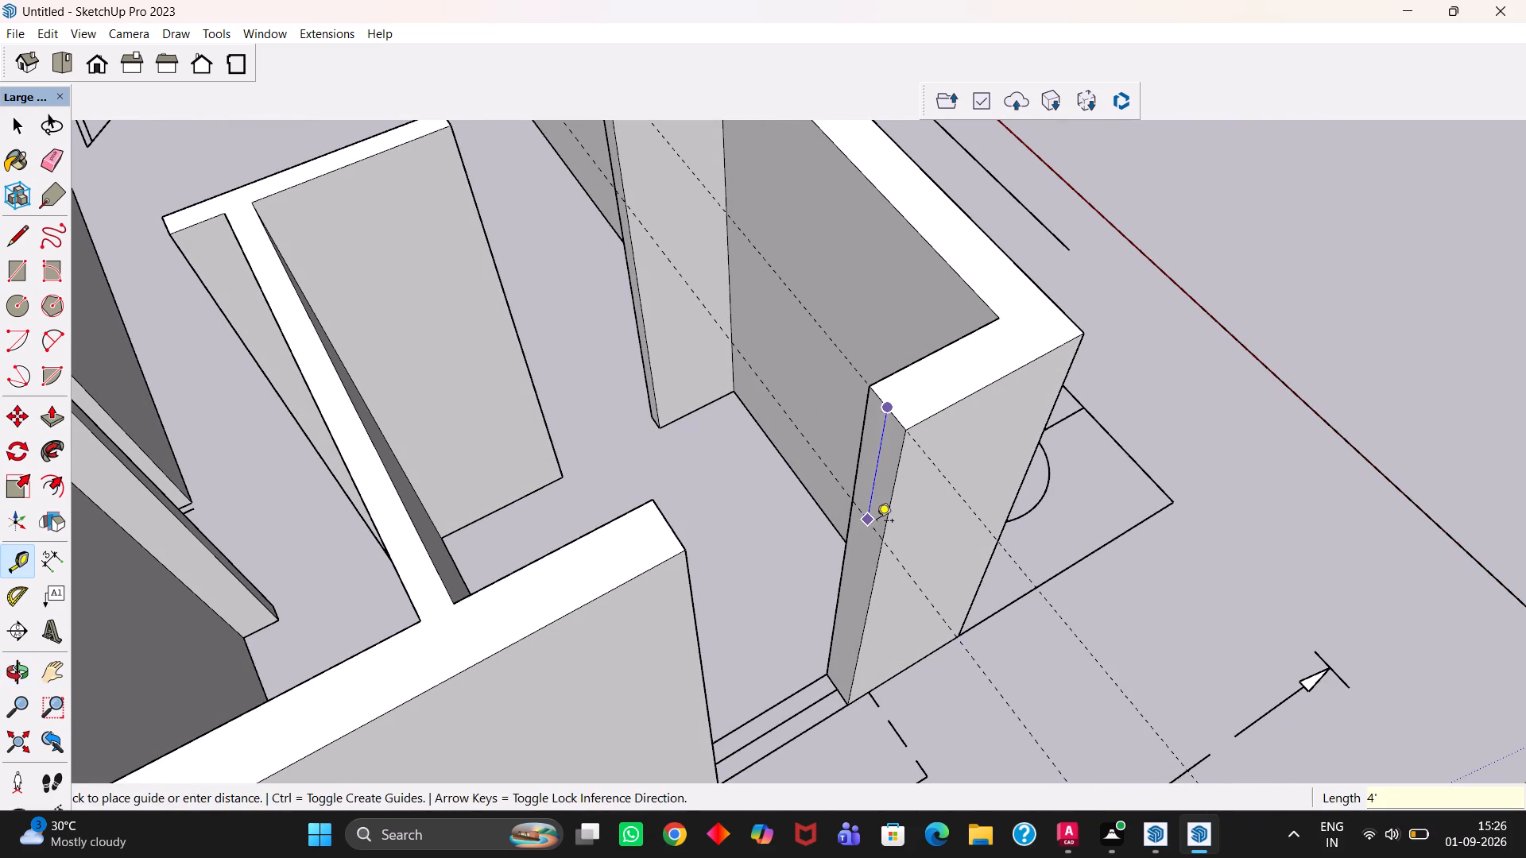
pyautogui.press('Return')
# Place a second guide on the same wall end, 2' above the first guide.
pyautogui.press('t')
pyautogui.scroll(4, 881, 523)
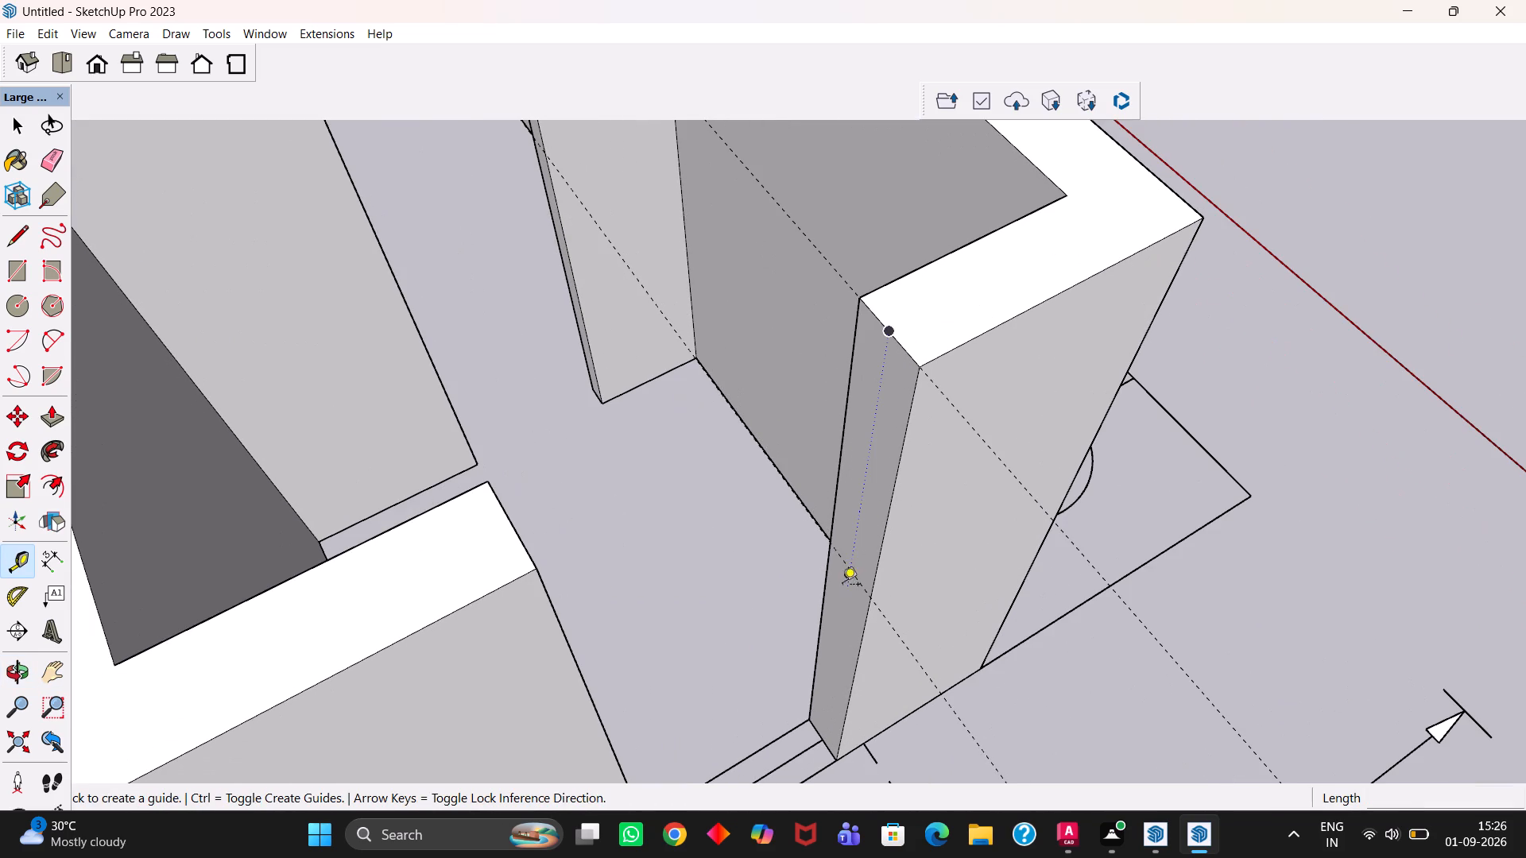
pyautogui.click(858, 570)
pyautogui.scroll(3, 868, 486)
pyautogui.press('t')
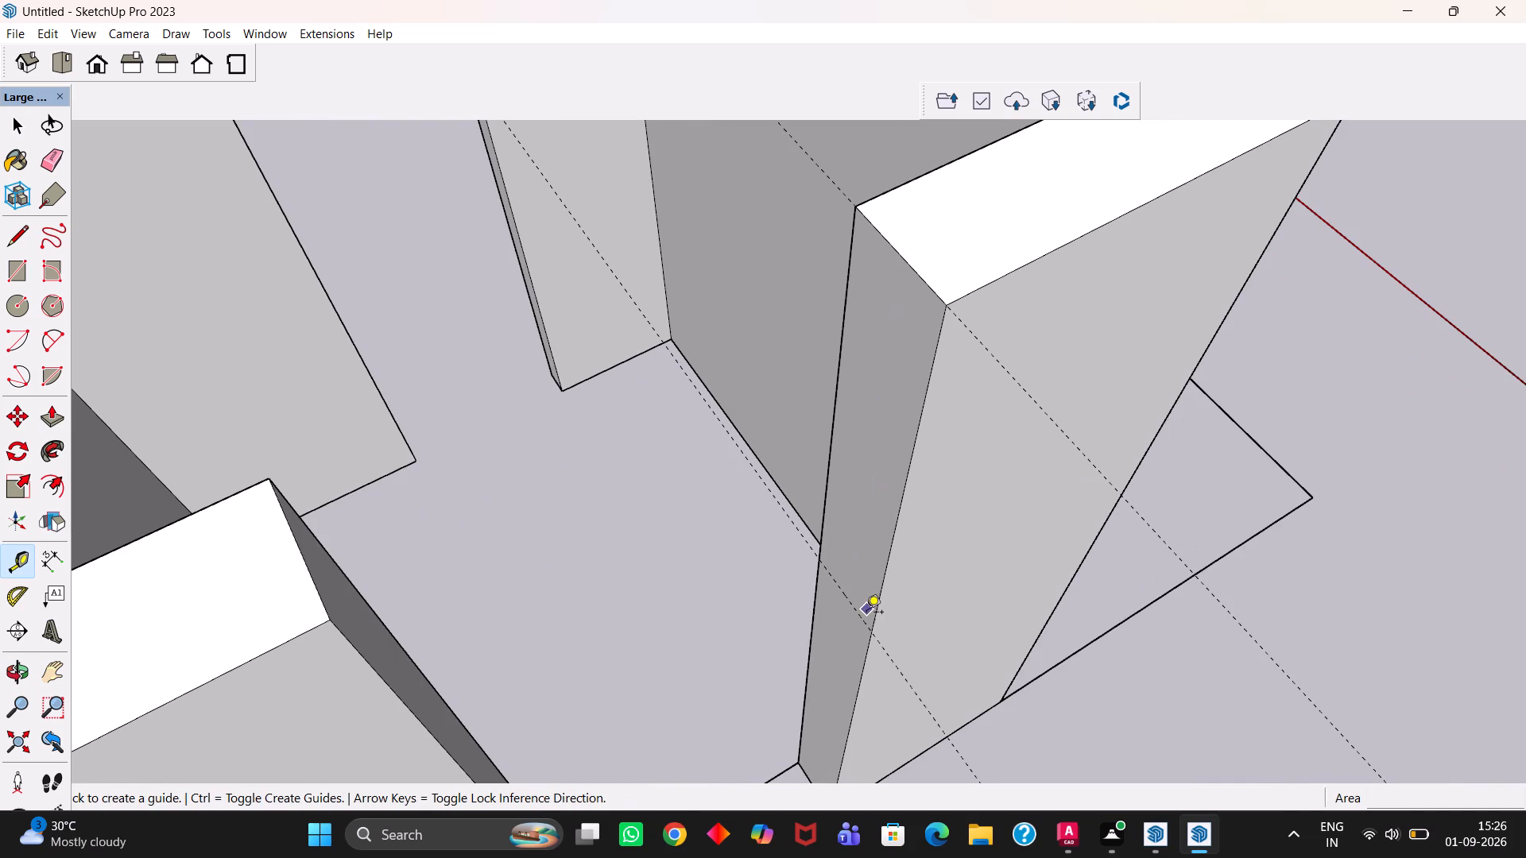
pyautogui.click(852, 604)
pyautogui.scroll(-4, 873, 520)
pyautogui.press('t')
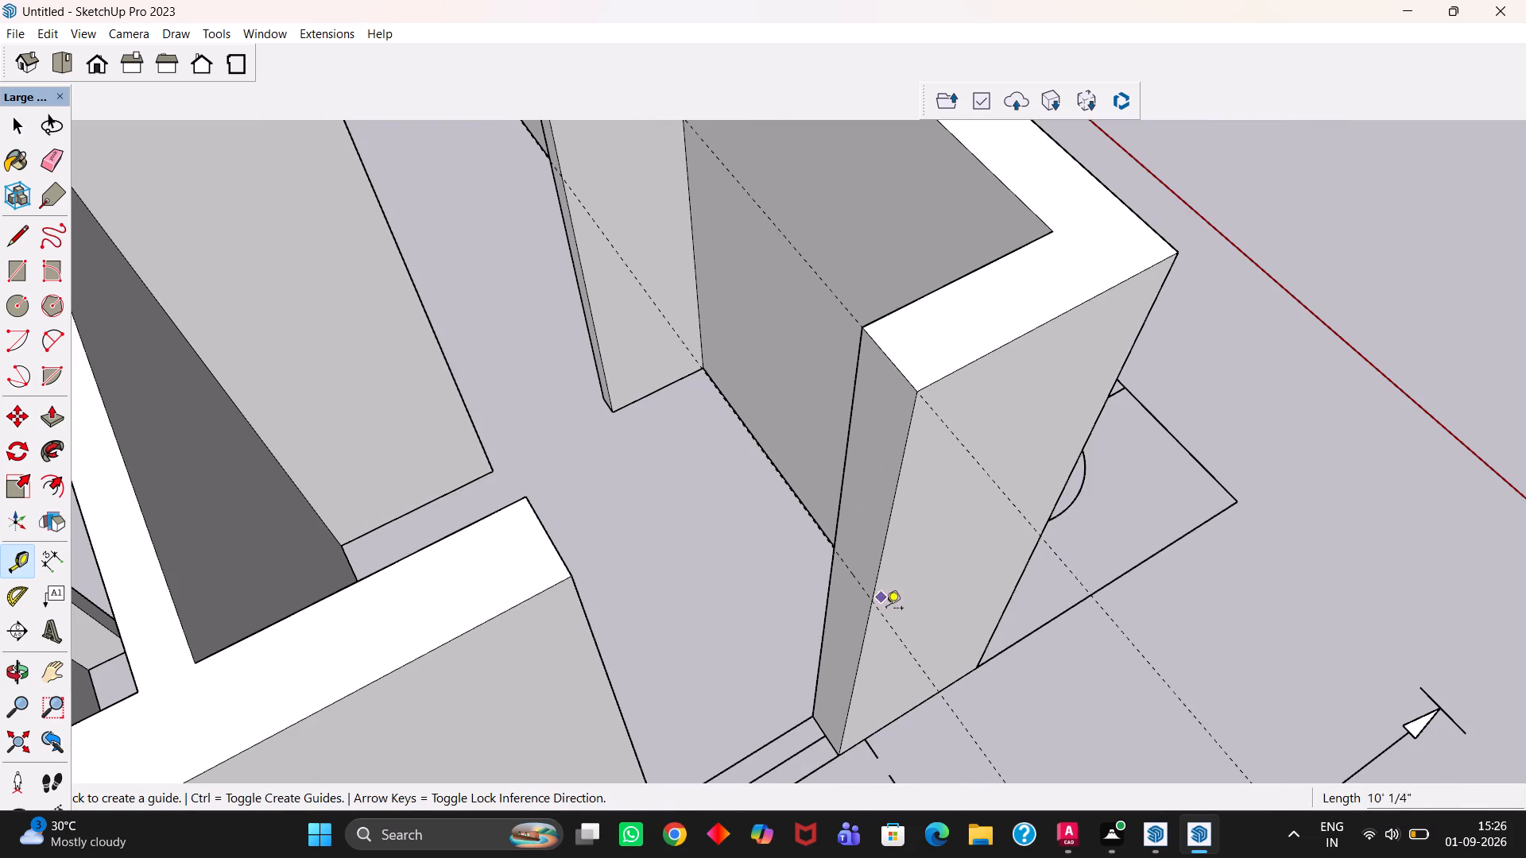
pyautogui.click(904, 640)
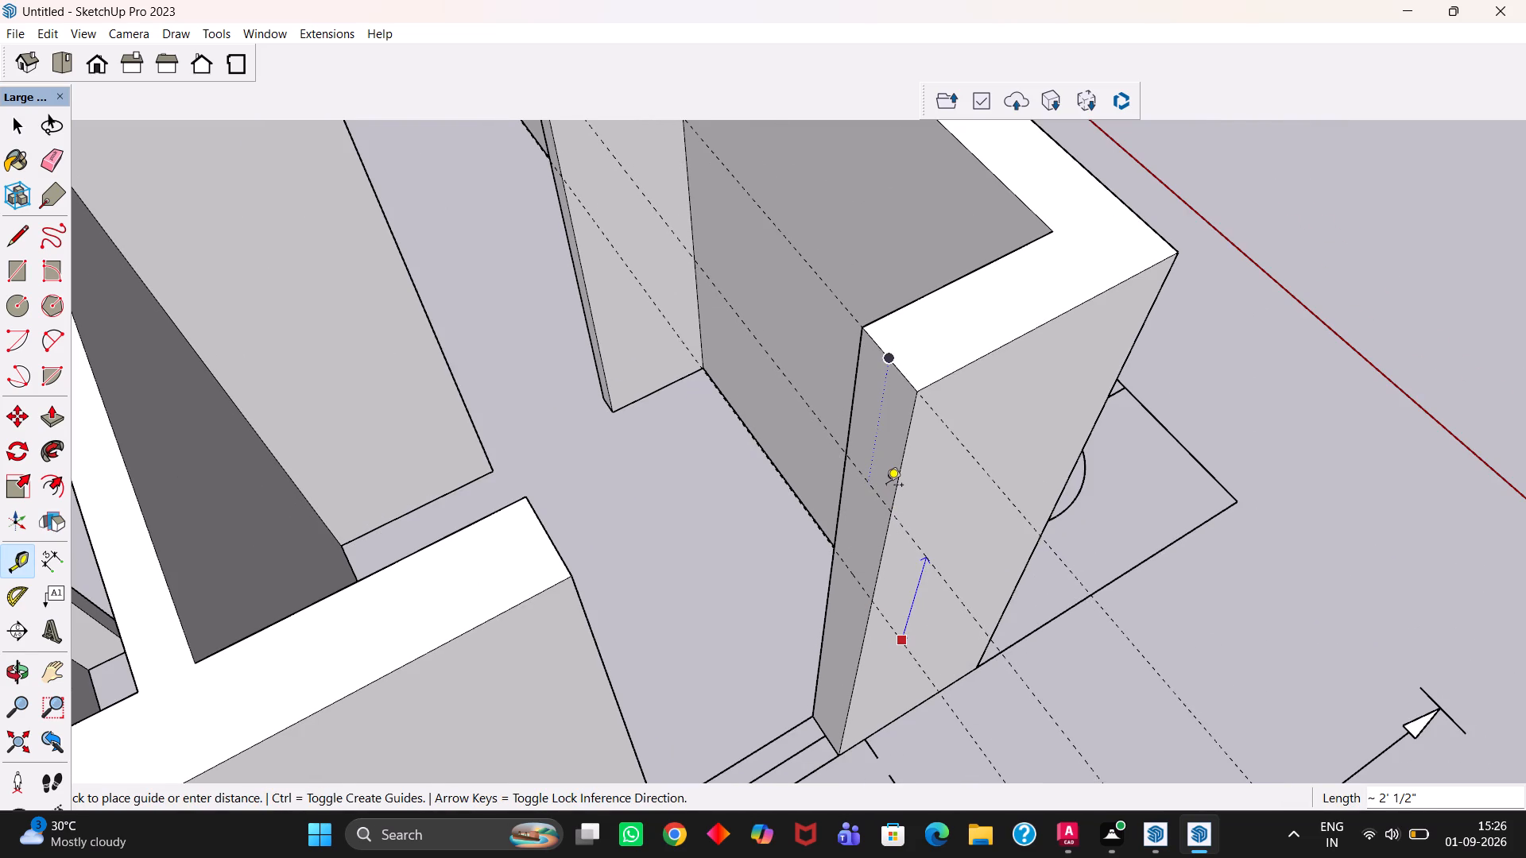
pyautogui.write("2'")
pyautogui.press('Return')
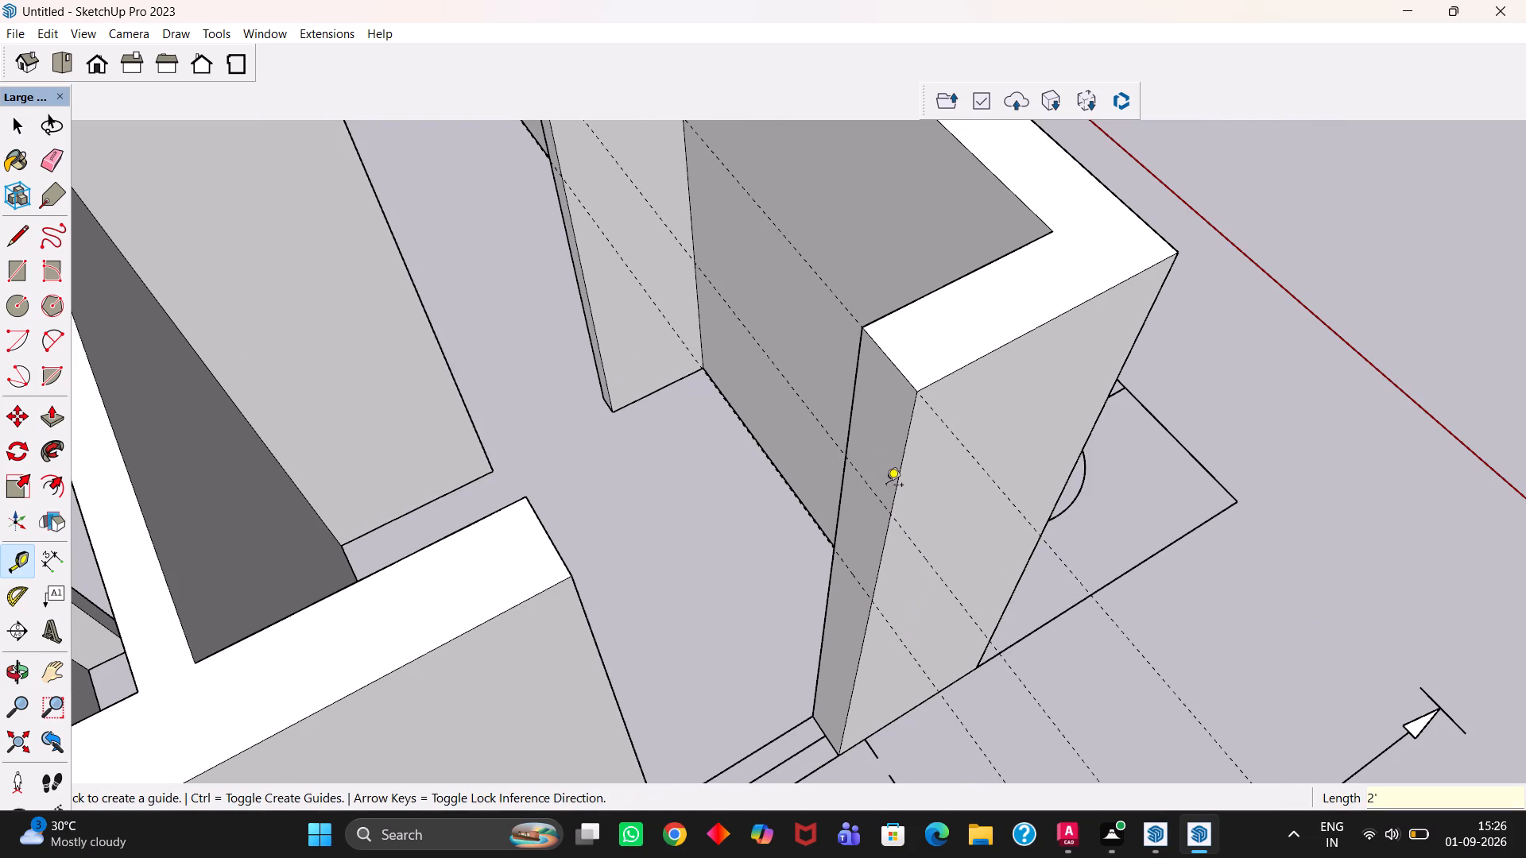
# Open the wall group and draw a 2' by about 9" rectangle between the two guides on the wall's end face.
pyautogui.press('h')
pyautogui.scroll(7, 889, 497)
pyautogui.moveTo(846, 578); pyautogui.dragTo(854, 574, button='middle')
pyautogui.press('space')
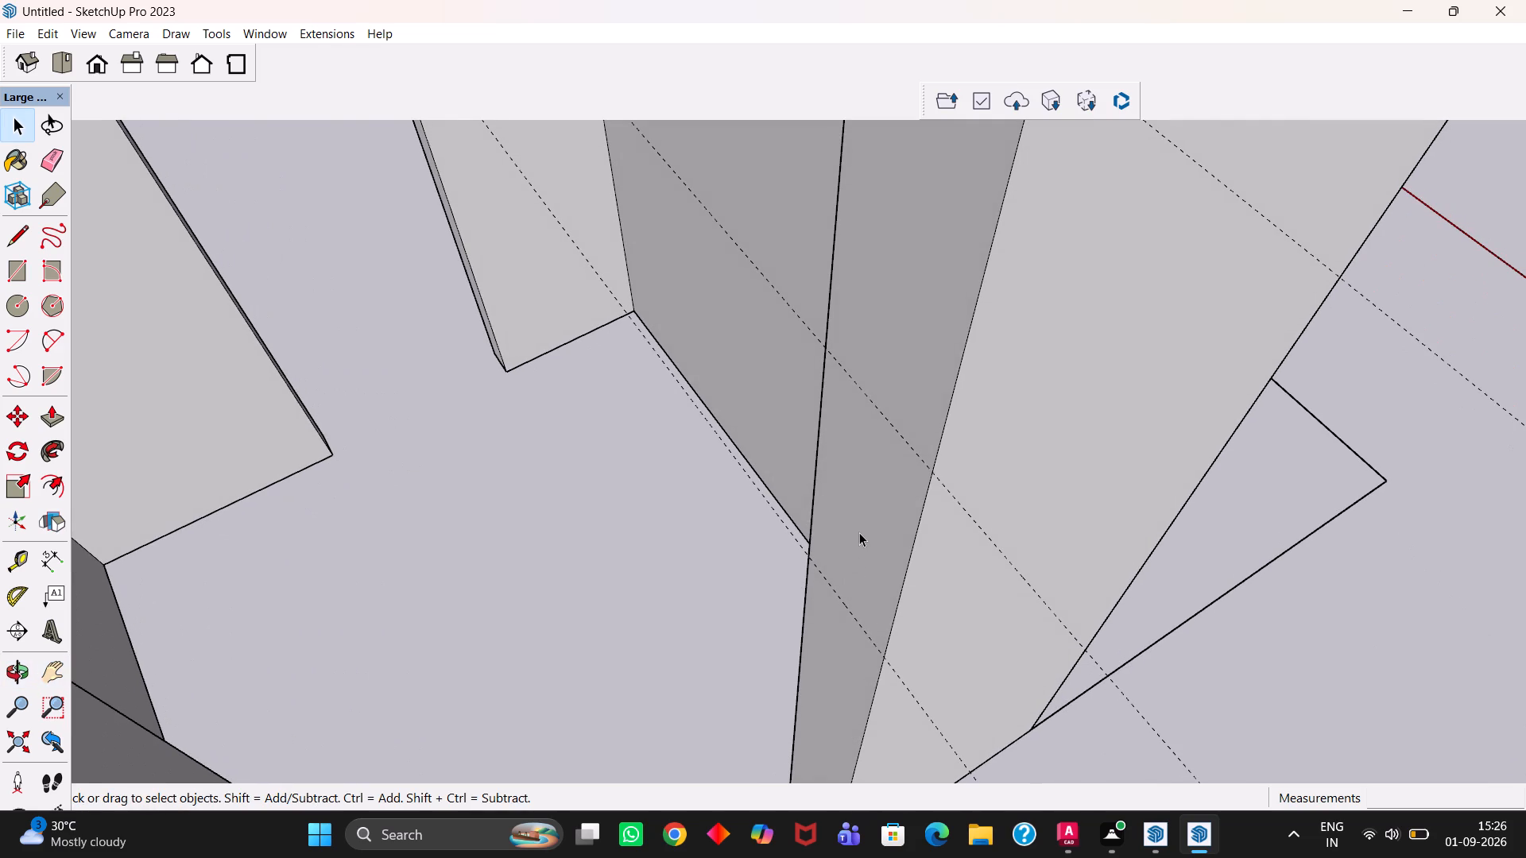
pyautogui.click(859, 532)
pyautogui.moveTo(859, 530); pyautogui.dragTo(905, 568, button='middle')
pyautogui.scroll(1, 905, 562)
pyautogui.doubleClick(885, 522)
pyautogui.doubleClick(893, 530)
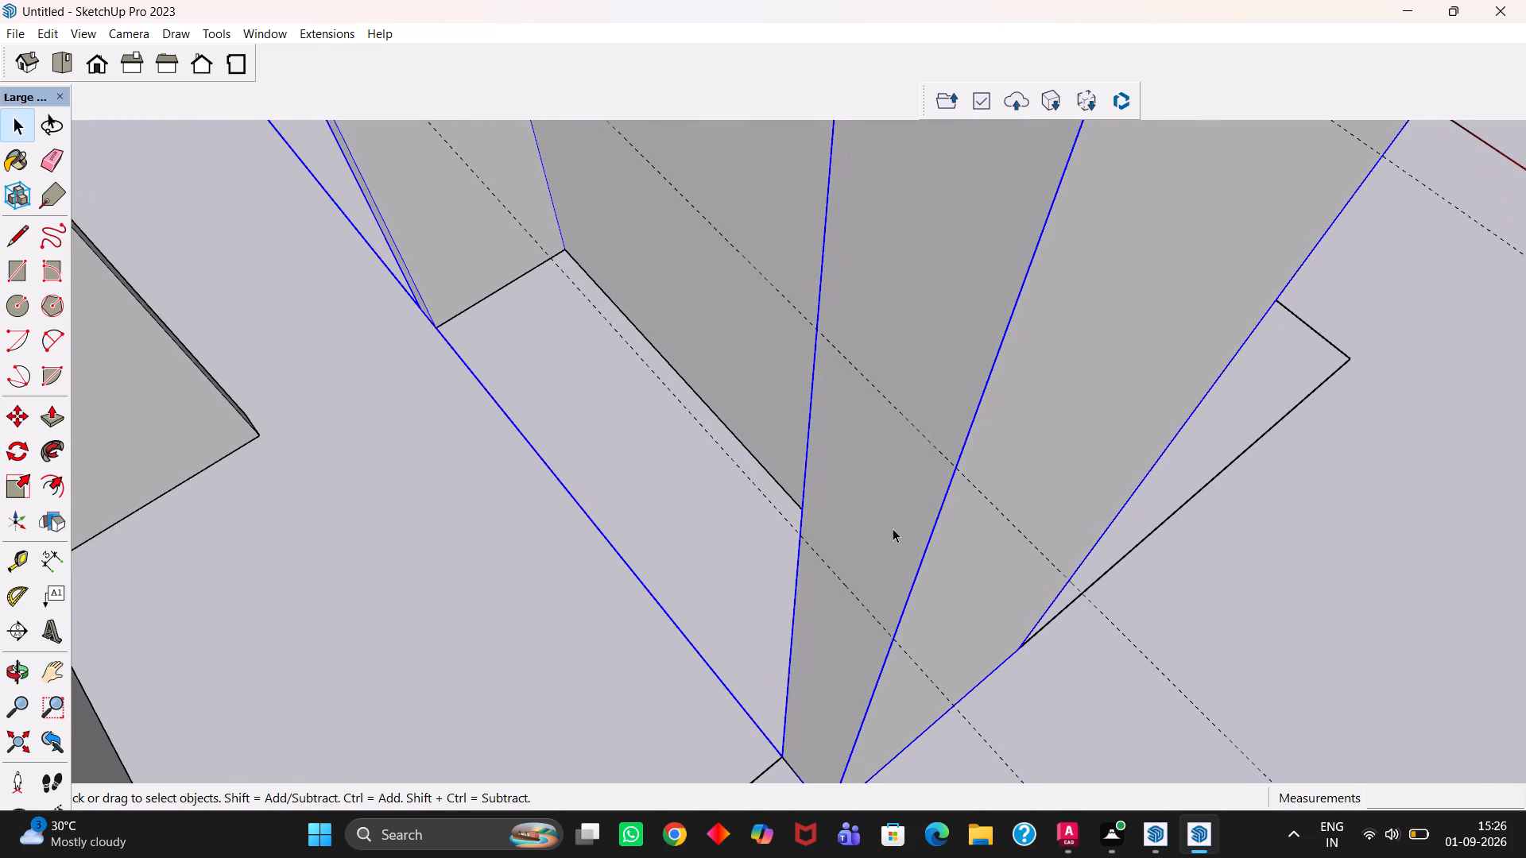
pyautogui.click(886, 510)
pyautogui.scroll(-4, 886, 509)
pyautogui.moveTo(886, 517); pyautogui.dragTo(853, 466, button='middle')
pyautogui.press('r')
pyautogui.scroll(1, 853, 466)
pyautogui.click(823, 562)
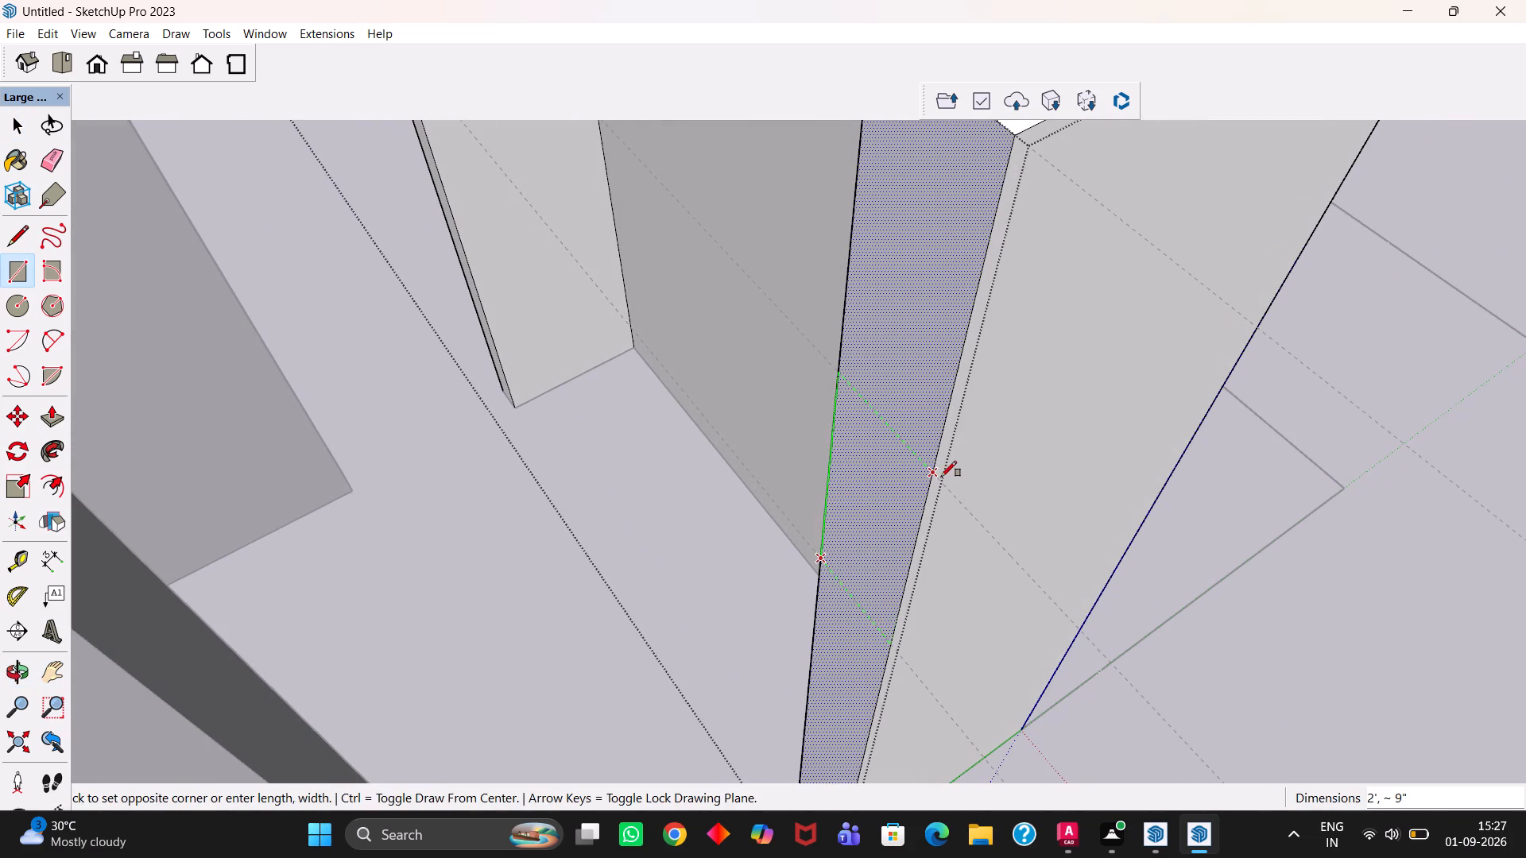
pyautogui.click(942, 474)
# Push/Pull the end face above the rectangle about 3' across the opening to the neighbouring wall, forming the lintel.
pyautogui.scroll(-8, 915, 469)
pyautogui.press('space')
pyautogui.click(908, 406)
pyautogui.scroll(-2, 908, 406)
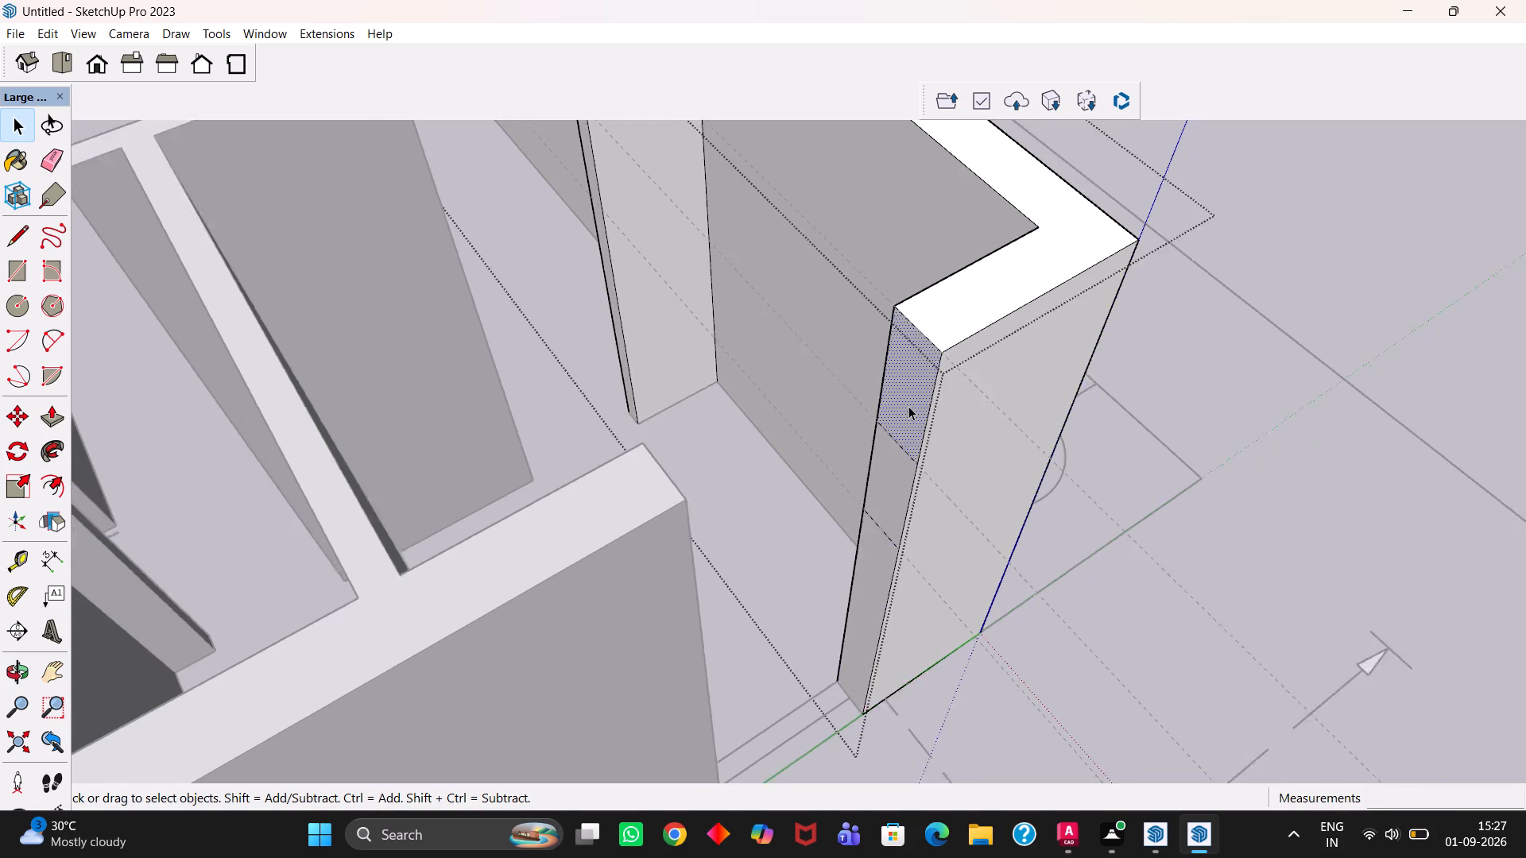
pyautogui.scroll(-2, 908, 406)
pyautogui.press('p')
pyautogui.click(916, 396)
pyautogui.click(745, 466)
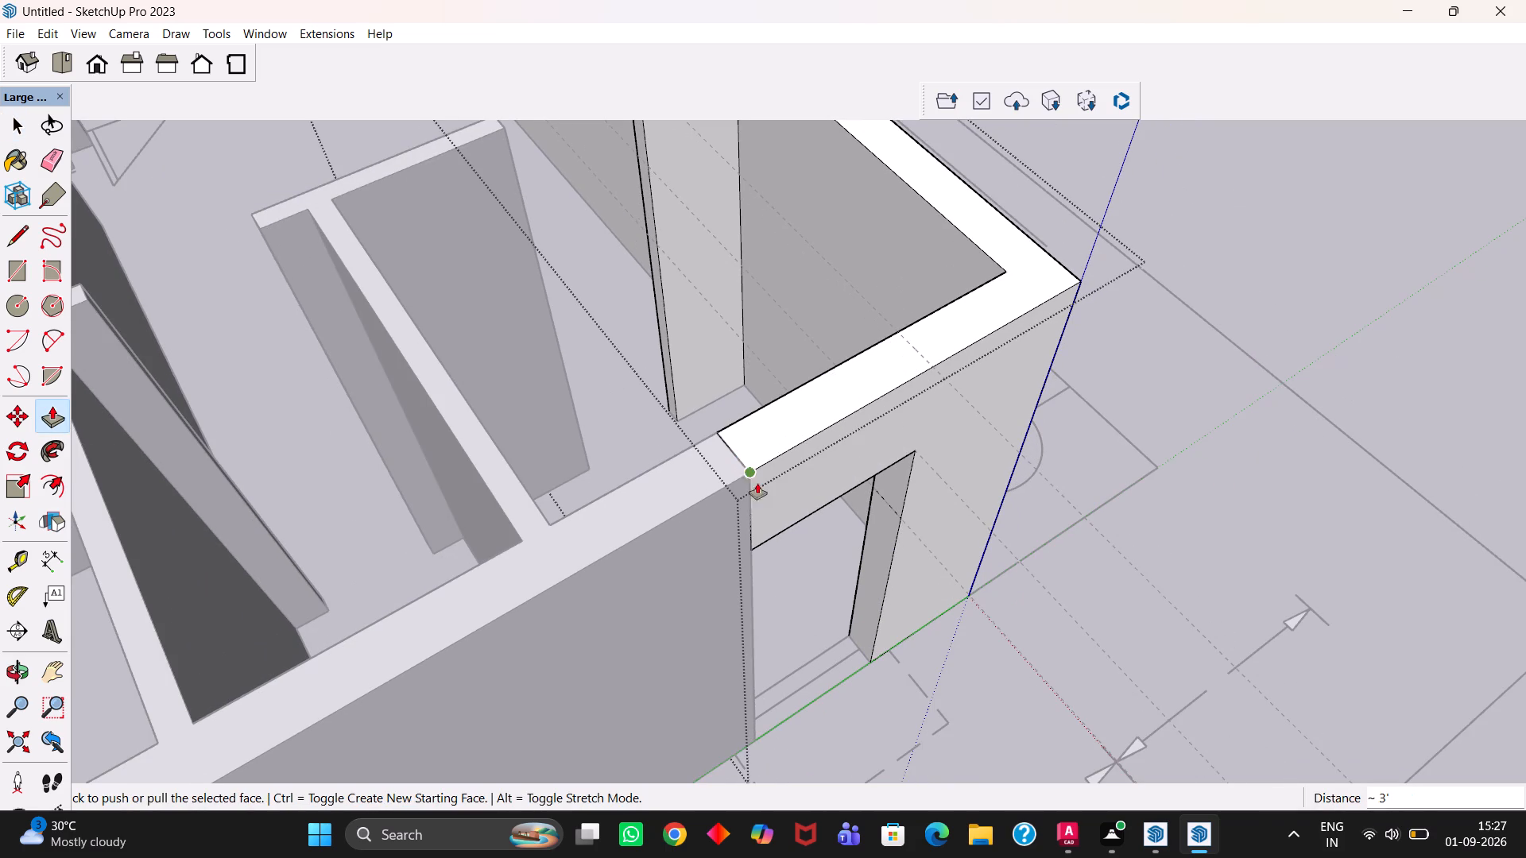
# Push/Pull the end face below the rectangle across to the neighbouring wall, forming the wall under the window, and exit the group.
pyautogui.press('space')
pyautogui.click(877, 539)
pyautogui.press('p')
pyautogui.click(878, 542)
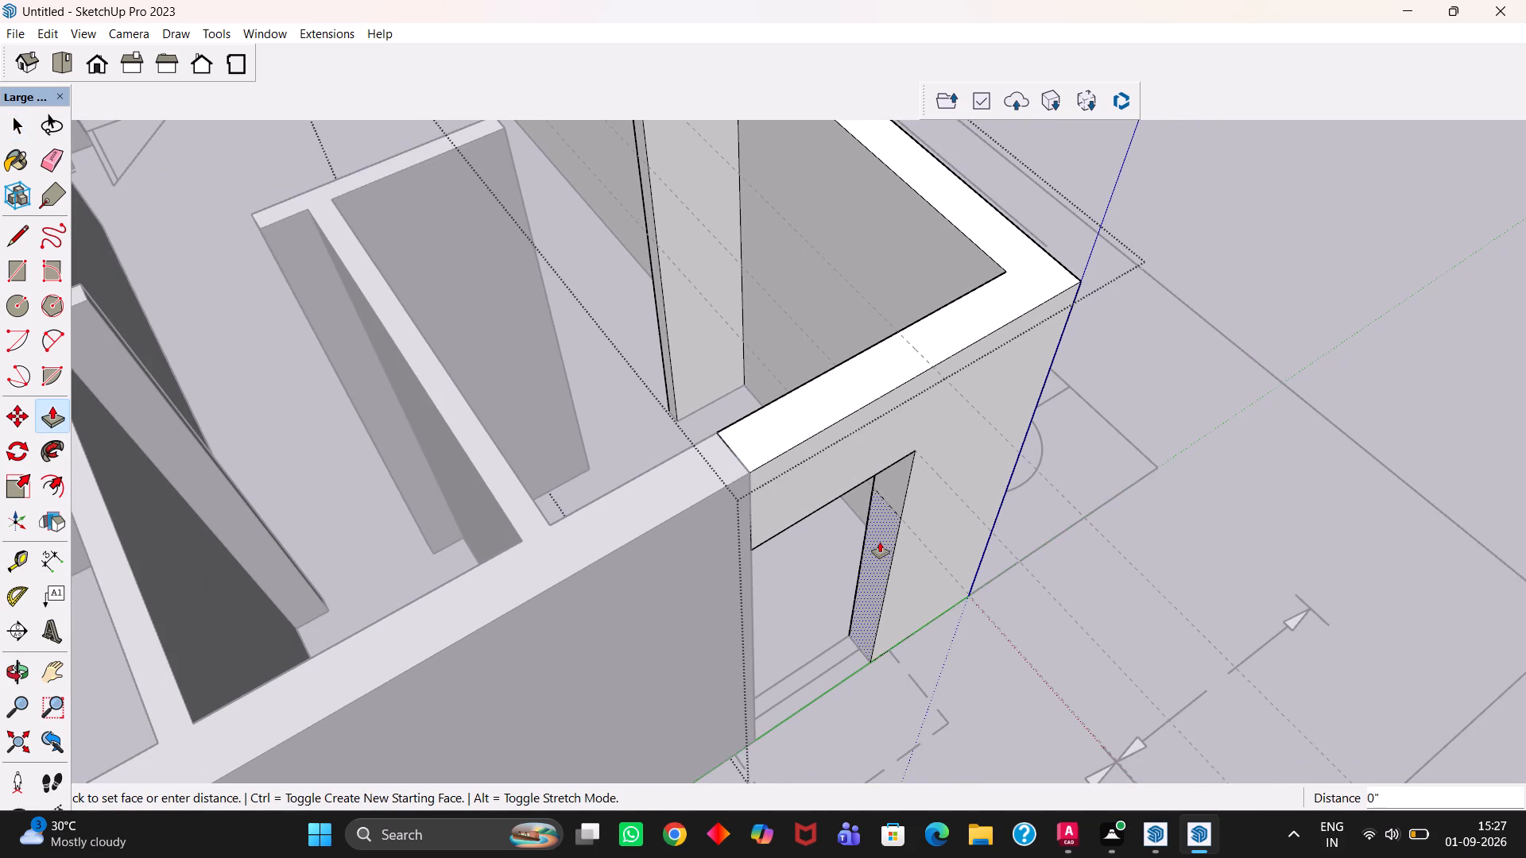
pyautogui.click(750, 539)
pyautogui.press('h')
pyautogui.scroll(-3, 751, 539)
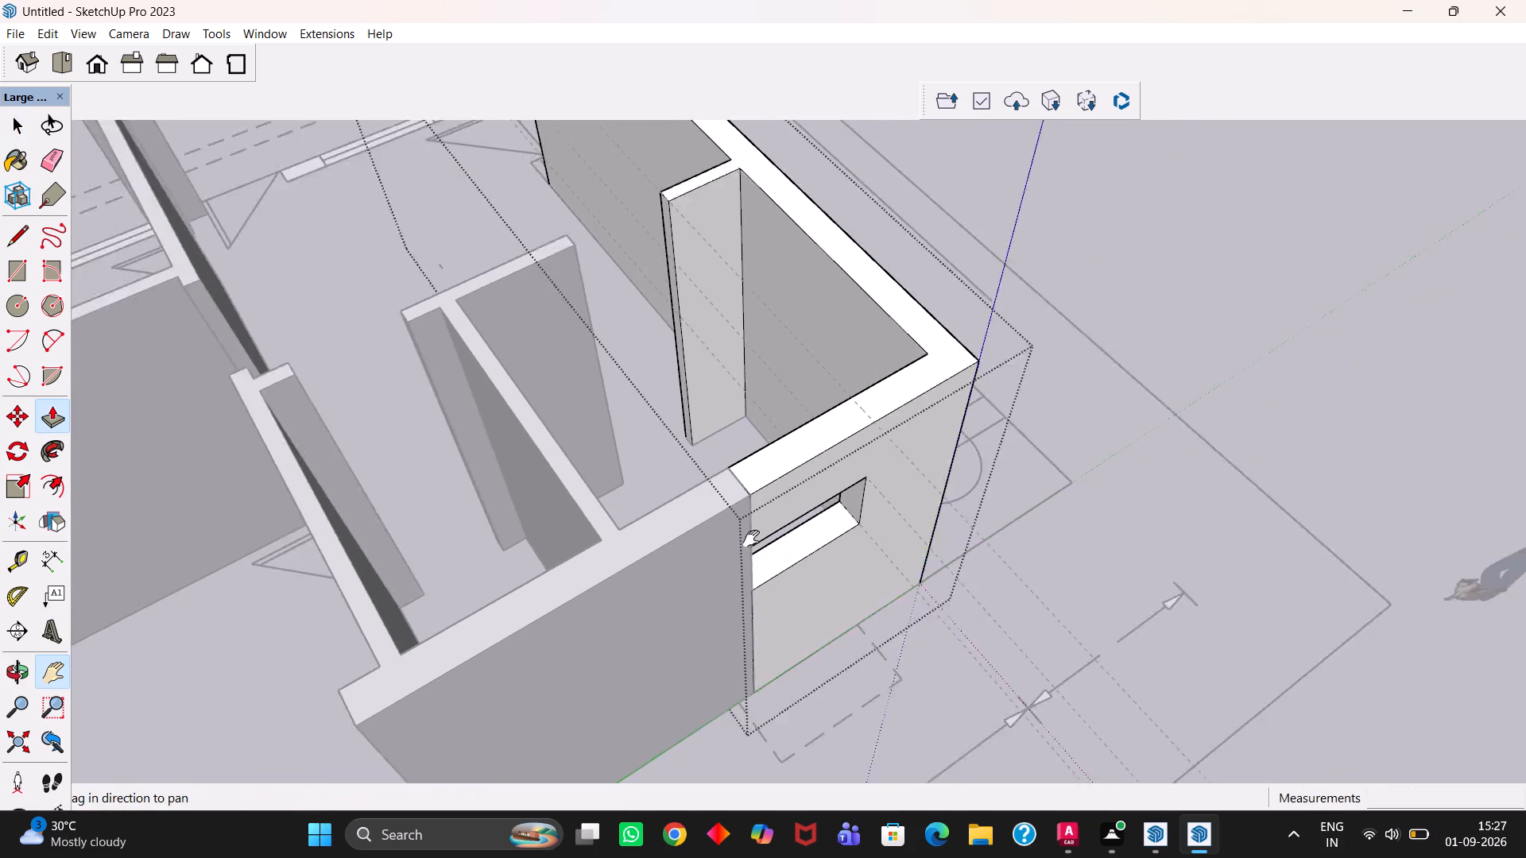
pyautogui.scroll(-8, 751, 539)
pyautogui.scroll(1, 863, 529)
pyautogui.moveTo(863, 529); pyautogui.dragTo(759, 529, button='middle')
pyautogui.press('space')
pyautogui.doubleClick(1038, 396)
# Place a guide 3' above the base edge of the wall's end face at the next window opening along the same exterior wall.
pyautogui.scroll(4, 705, 407)
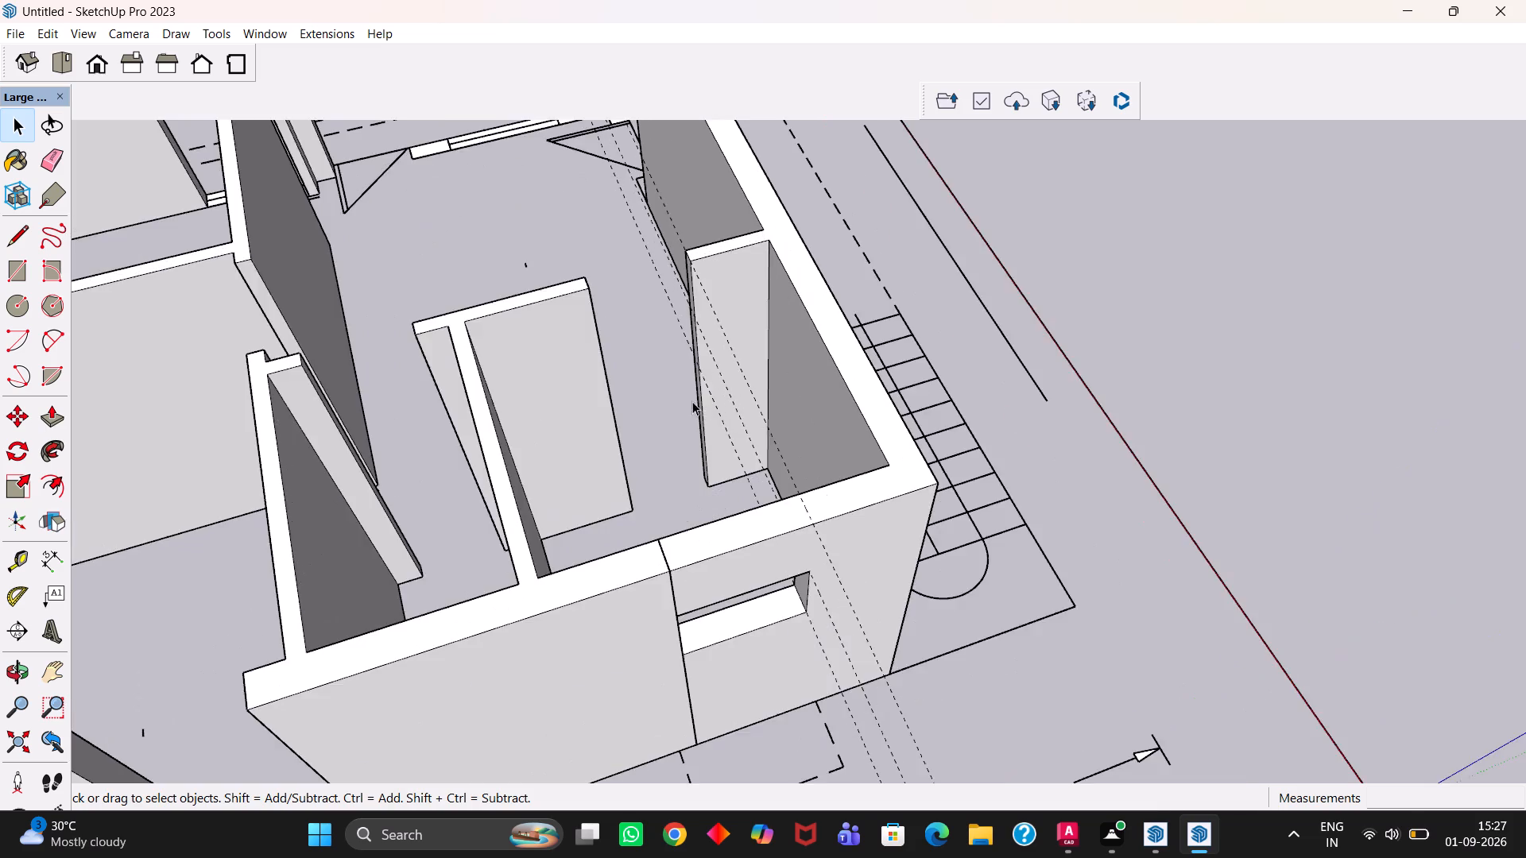
pyautogui.scroll(-5, 687, 419)
pyautogui.press('h')
pyautogui.scroll(3, 684, 446)
pyautogui.moveTo(684, 446); pyautogui.dragTo(597, 484, button='middle')
pyautogui.moveTo(481, 566); pyautogui.dragTo(756, 488)
pyautogui.scroll(4, 633, 577)
pyautogui.moveTo(583, 638); pyautogui.dragTo(866, 568, button='middle')
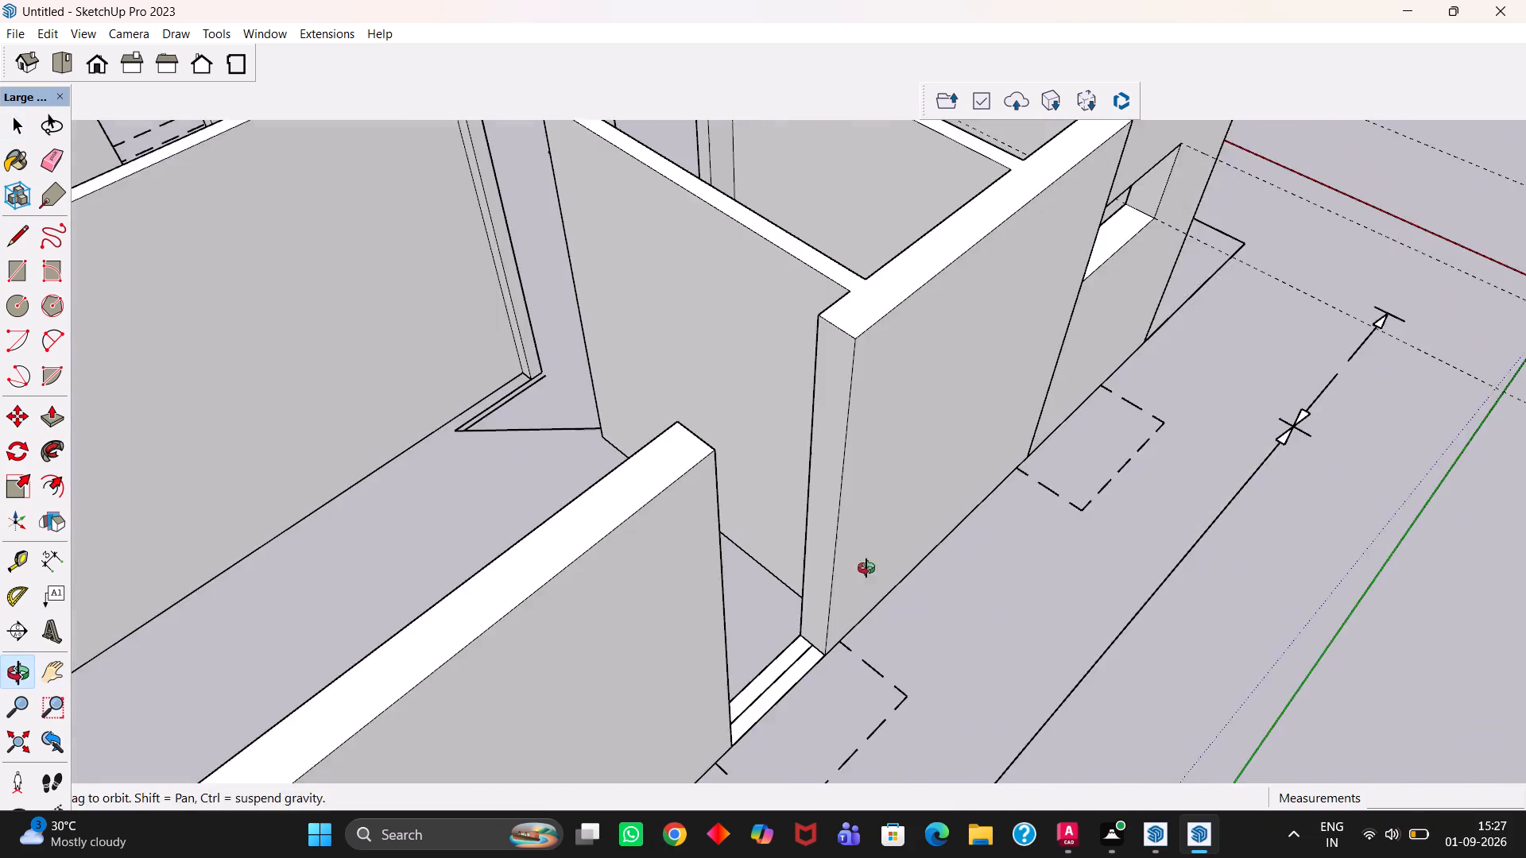
pyautogui.moveTo(866, 568); pyautogui.dragTo(866, 567, button='middle')
pyautogui.scroll(4, 853, 572)
pyautogui.scroll(2, 802, 633)
pyautogui.scroll(-3, 797, 628)
pyautogui.press('t')
pyautogui.scroll(4, 797, 658)
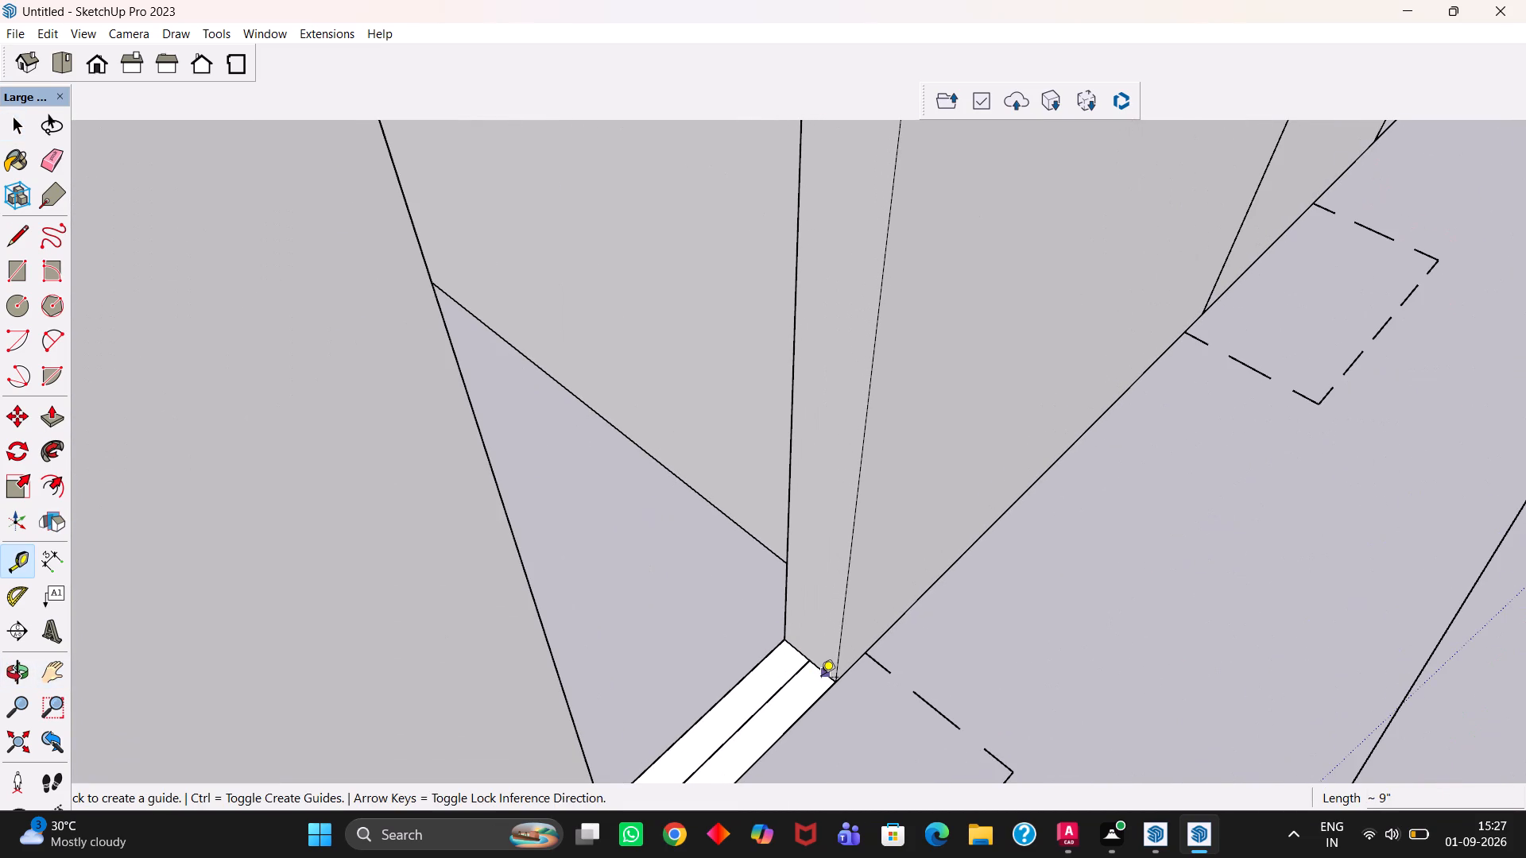
pyautogui.doubleClick(821, 677)
pyautogui.click(821, 672)
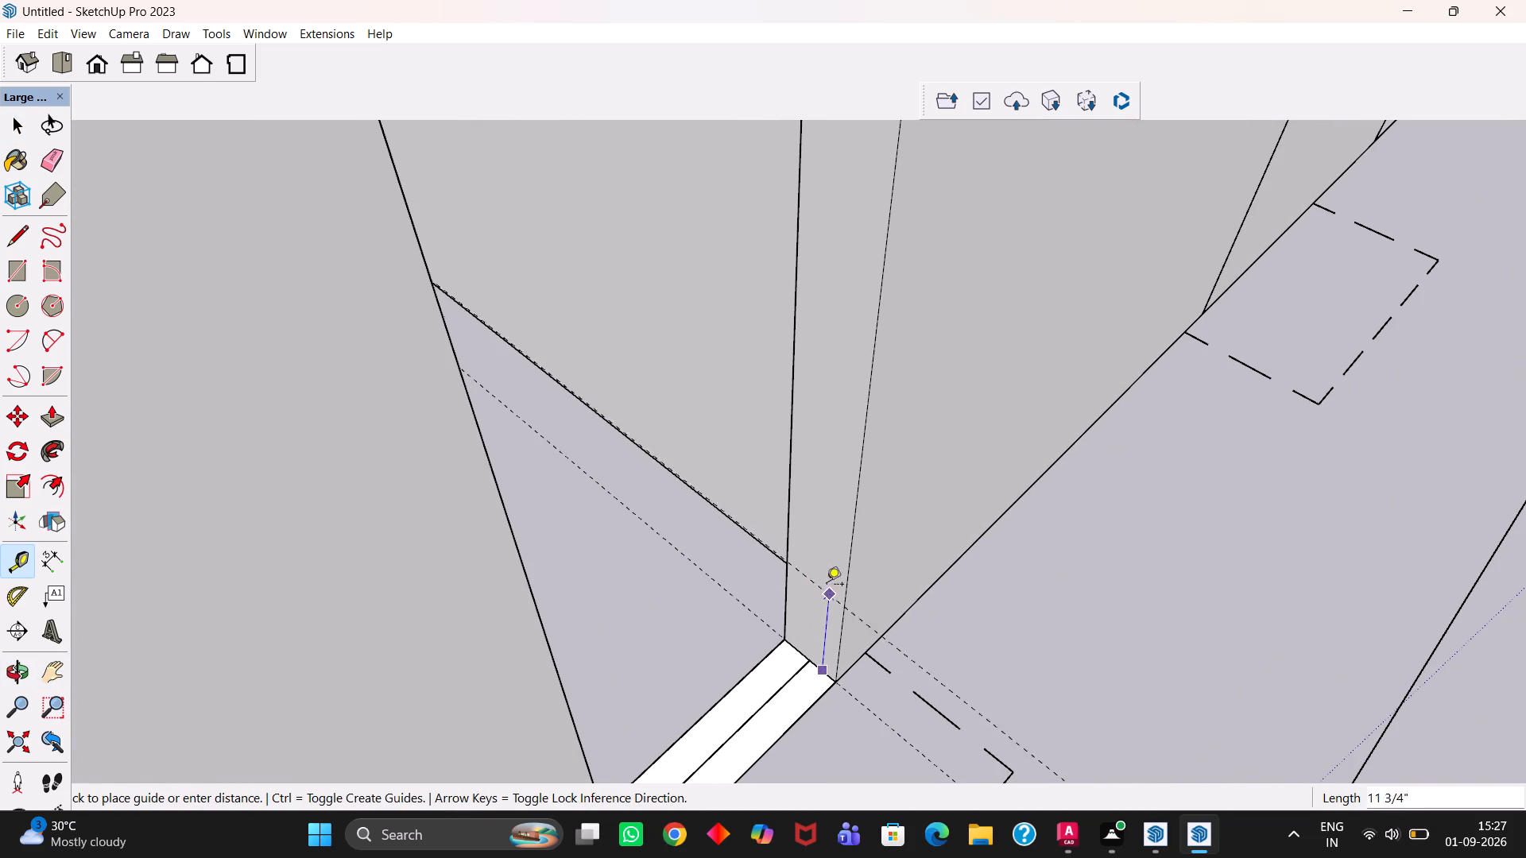
pyautogui.write("3'")
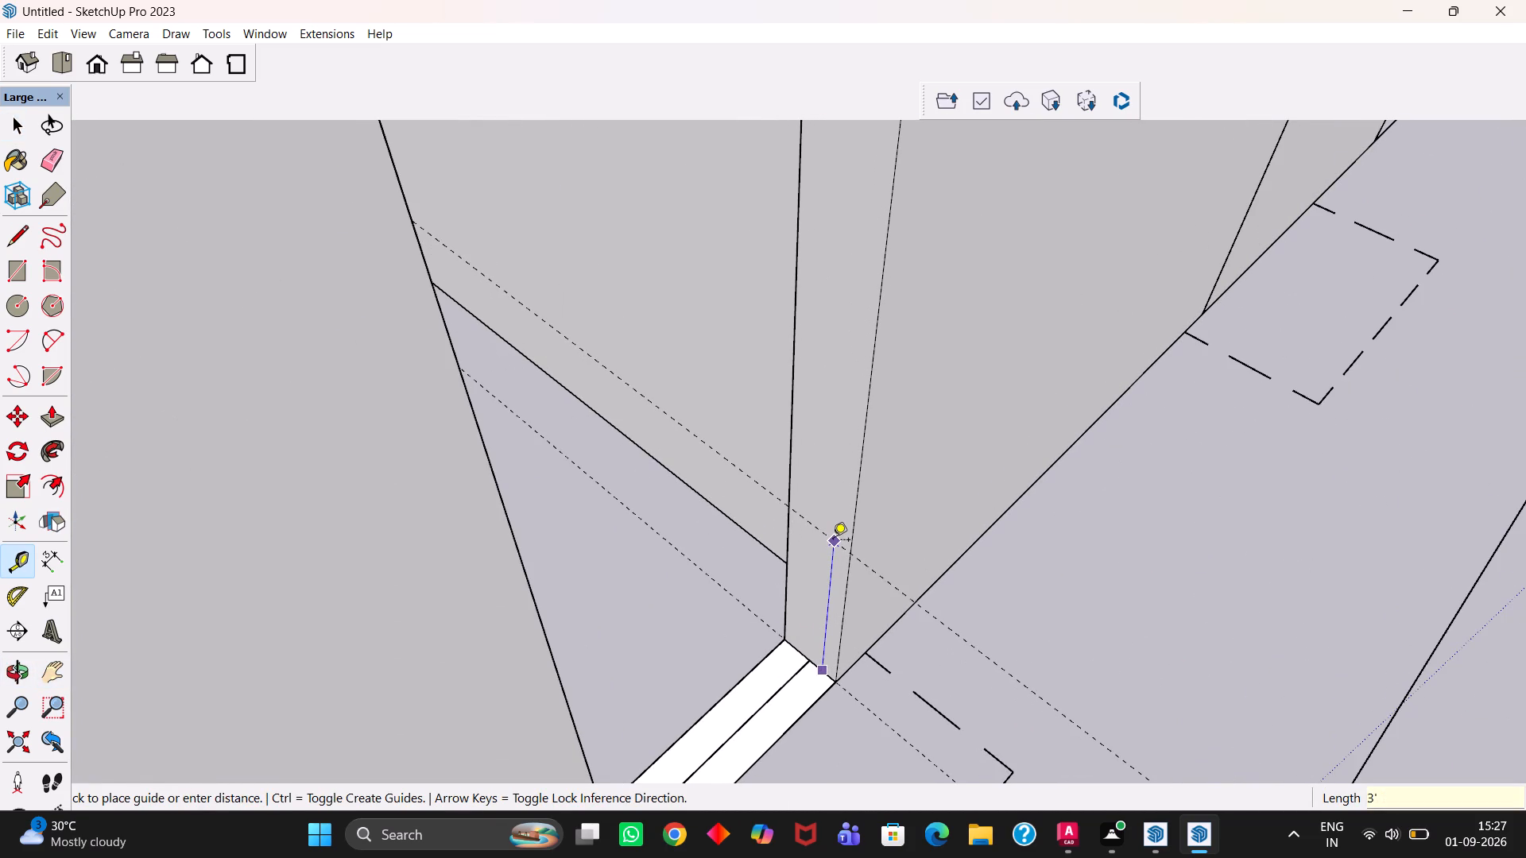
pyautogui.press('Return')
# Start a second guide on that wall end, measured upward from the 3' guide.
pyautogui.press('h')
pyautogui.moveTo(827, 481); pyautogui.dragTo(756, 578)
pyautogui.scroll(-5, 754, 580)
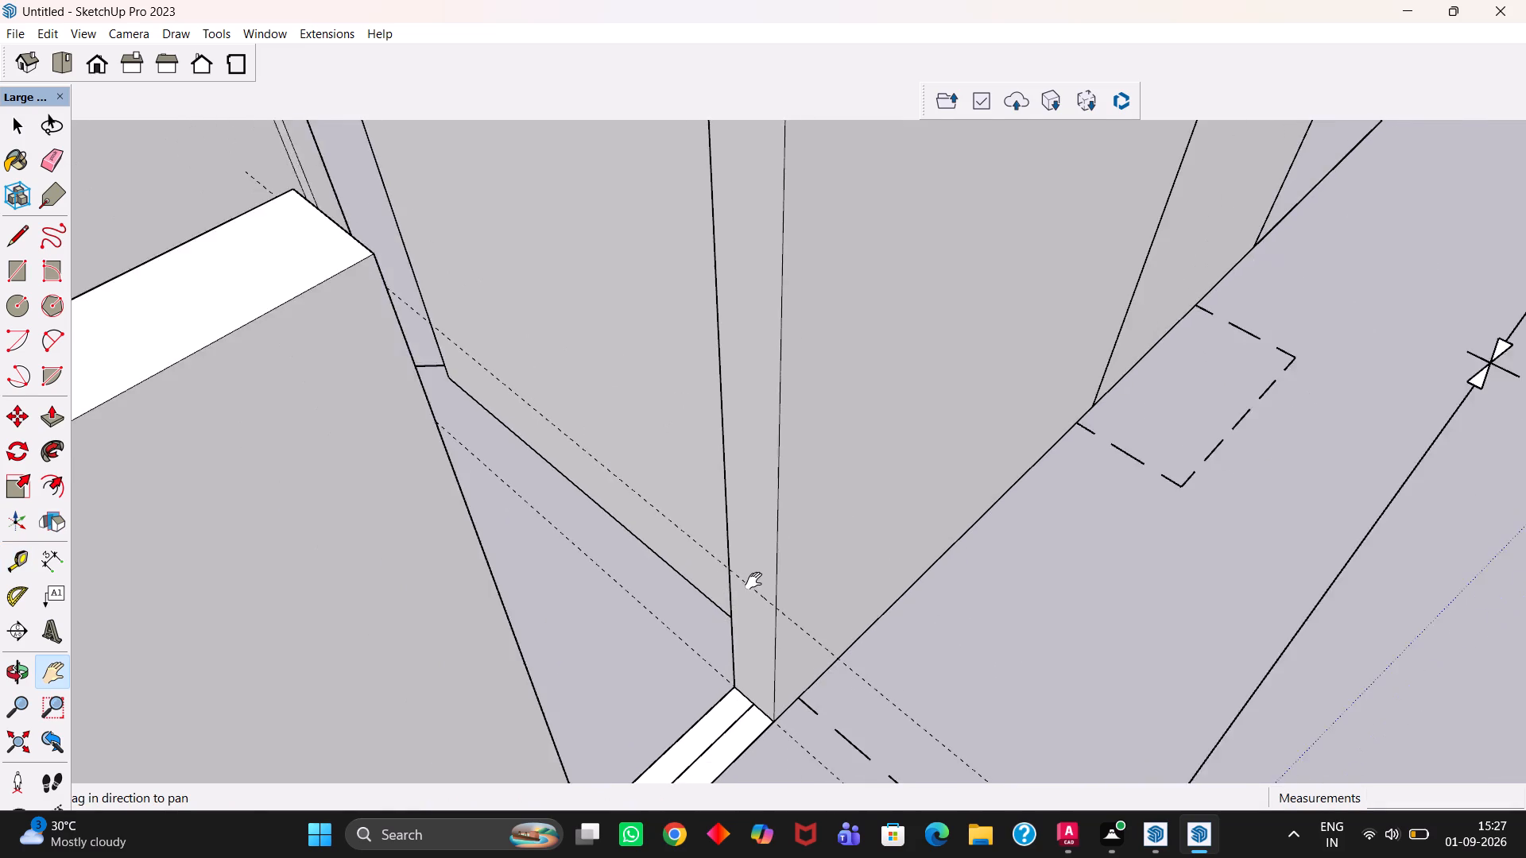
pyautogui.scroll(-3, 753, 581)
pyautogui.moveTo(772, 566); pyautogui.dragTo(734, 615)
pyautogui.press('t')
pyautogui.scroll(2, 730, 636)
pyautogui.click(711, 633)
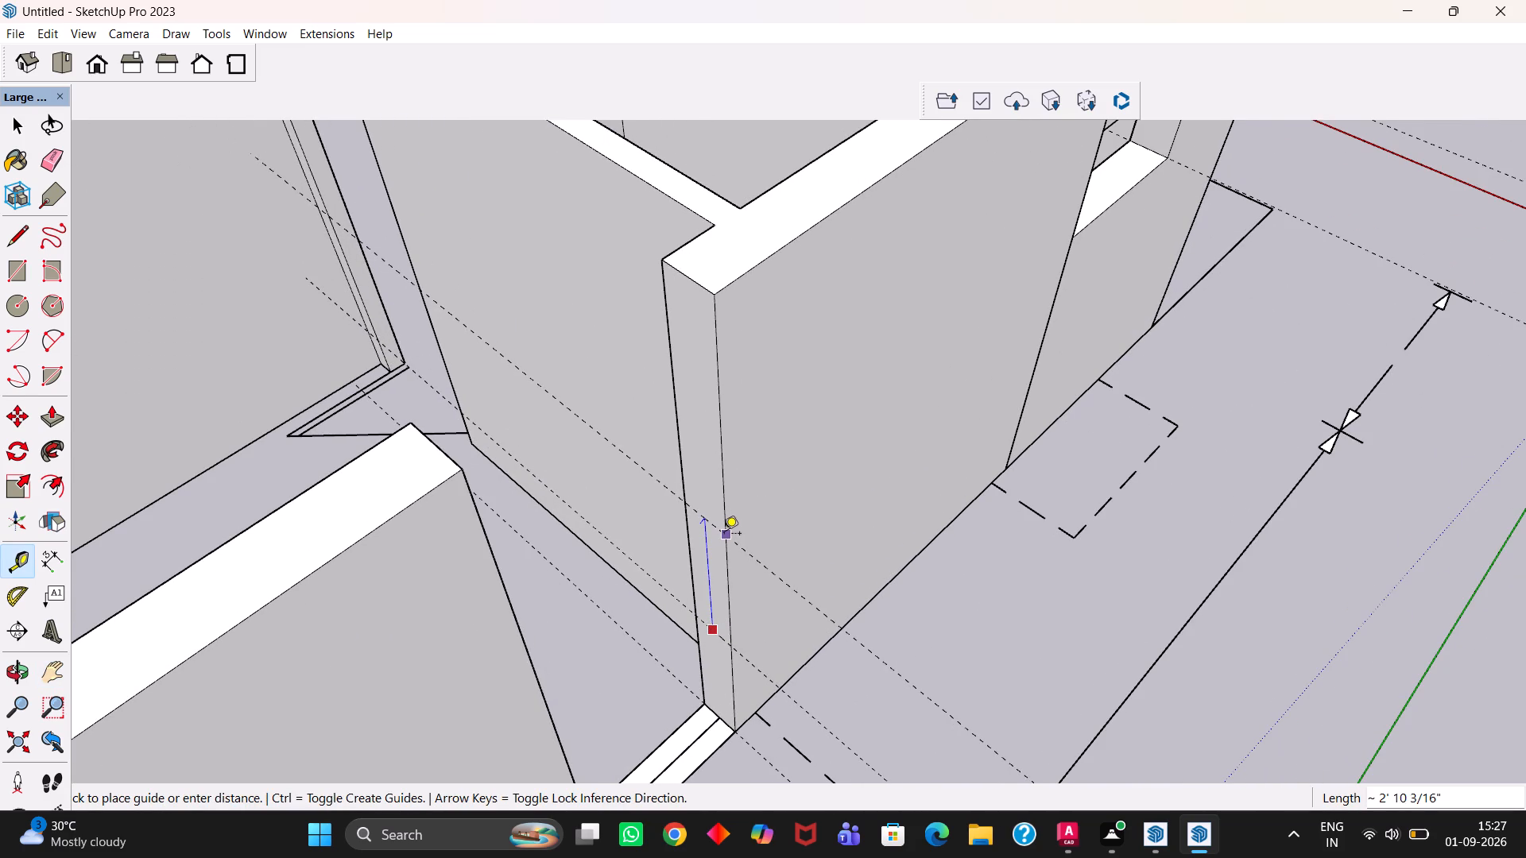
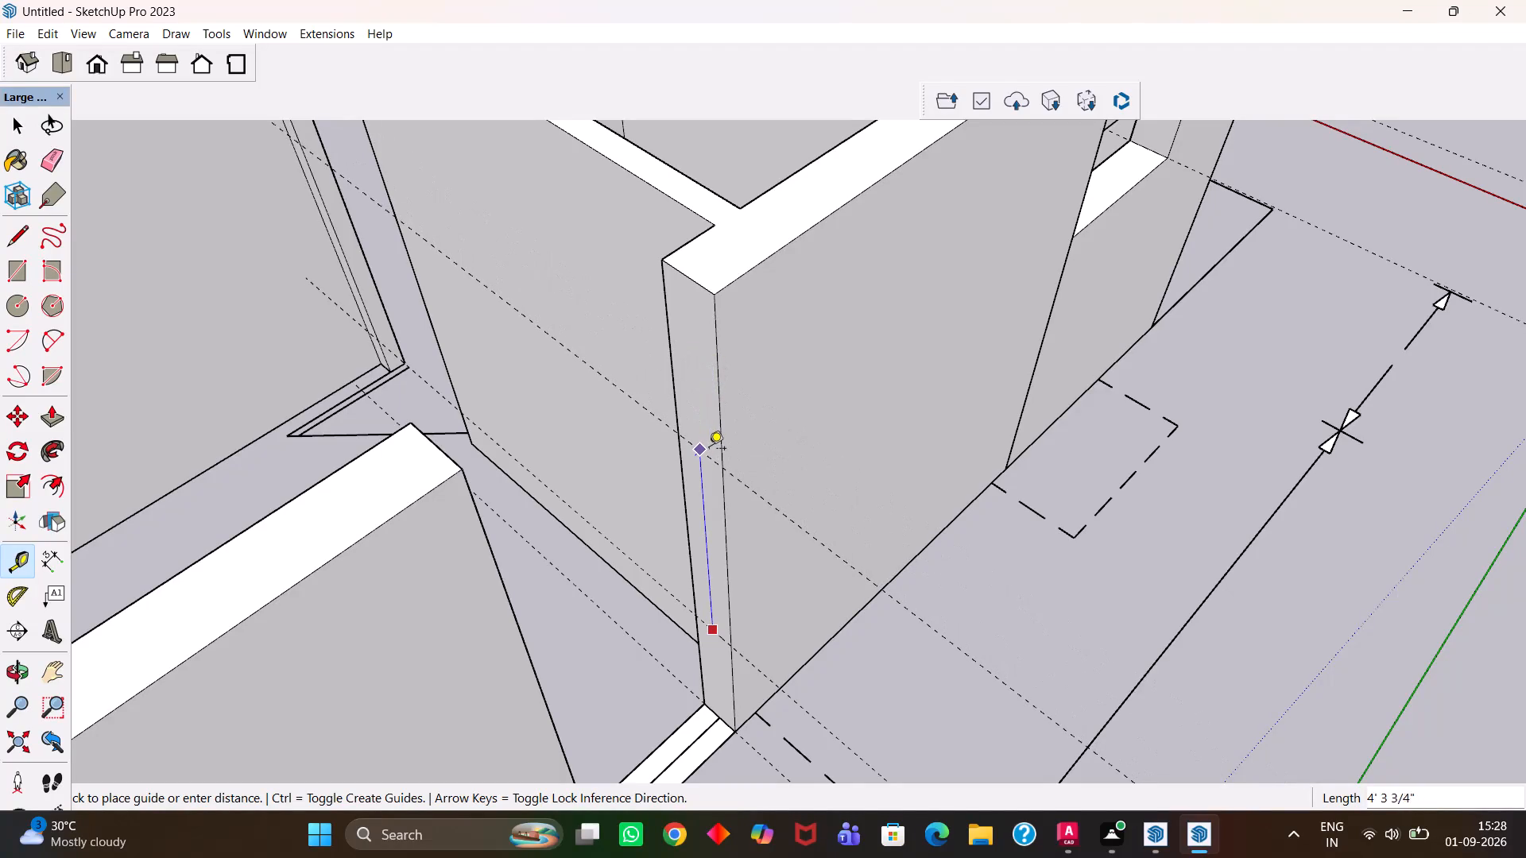
# Place the second guide 4' above the 3' guide on the wall's end face.
pyautogui.scroll(2, 691, 531)
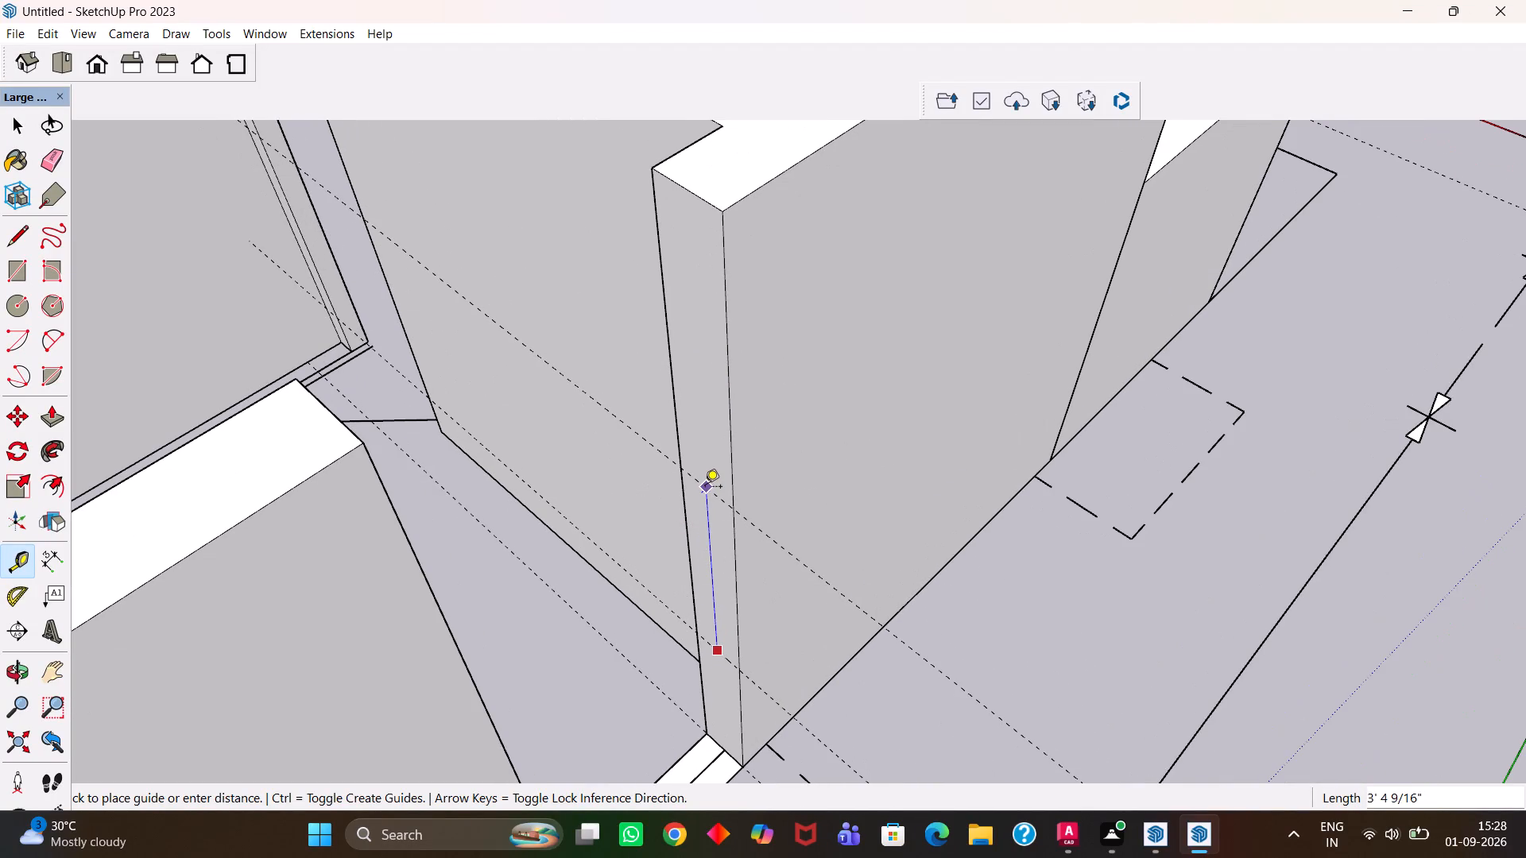
pyautogui.write("4'")
pyautogui.press('Return')
pyautogui.press('h')
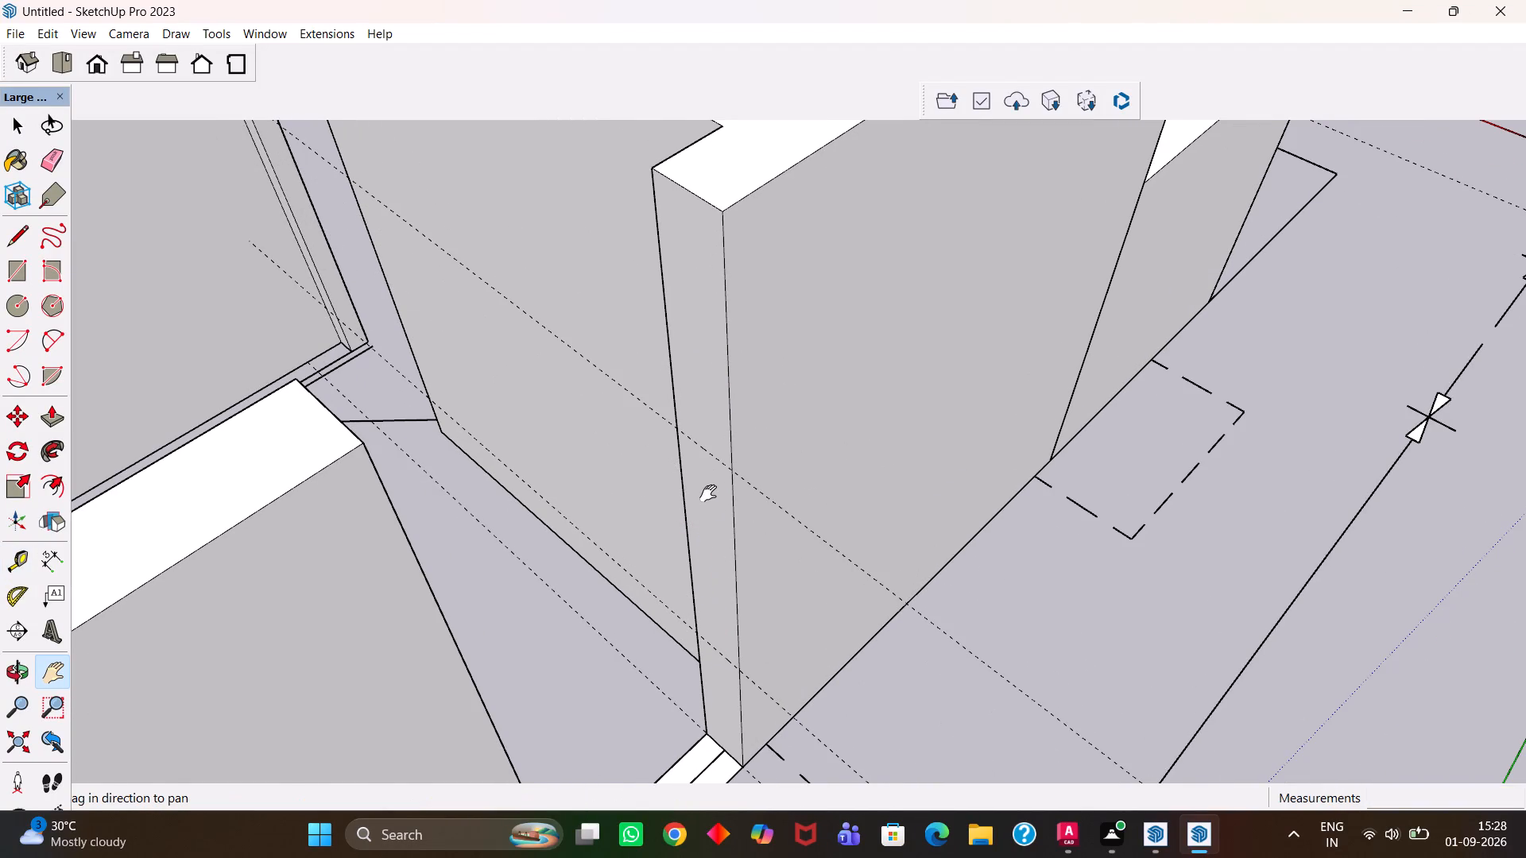
# Open the wall group and draw a rectangle of 4' by about 9" between the two guides on the end face.
pyautogui.scroll(3, 721, 505)
pyautogui.scroll(-5, 715, 534)
pyautogui.moveTo(681, 580); pyautogui.dragTo(726, 549, button='middle')
pyautogui.scroll(2, 726, 549)
pyautogui.press('space')
pyautogui.doubleClick(751, 554)
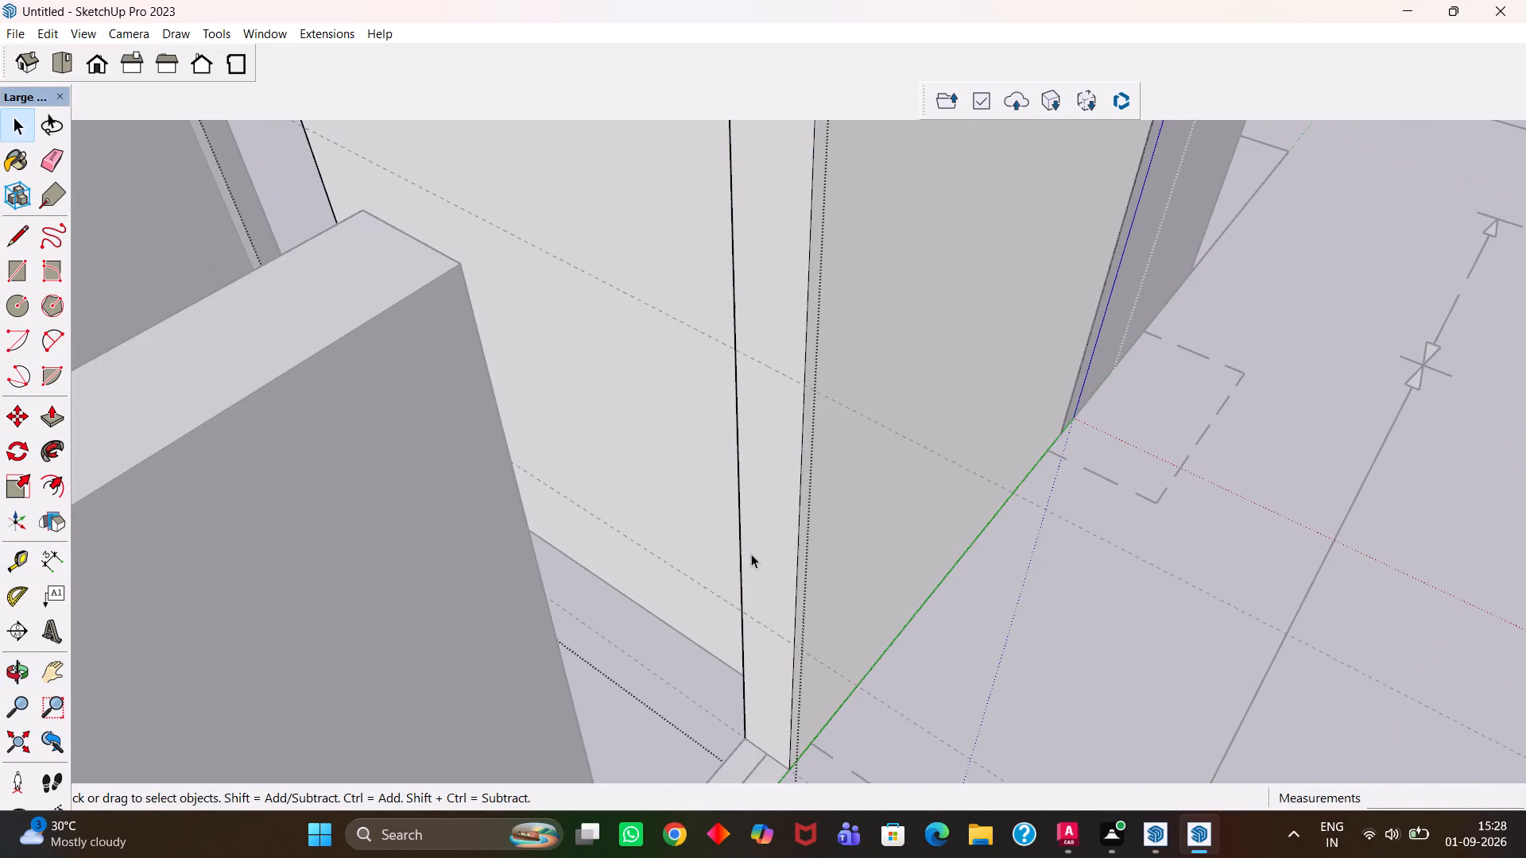
pyautogui.click(751, 554)
pyautogui.moveTo(763, 551); pyautogui.dragTo(723, 551, button='middle')
pyautogui.press('r')
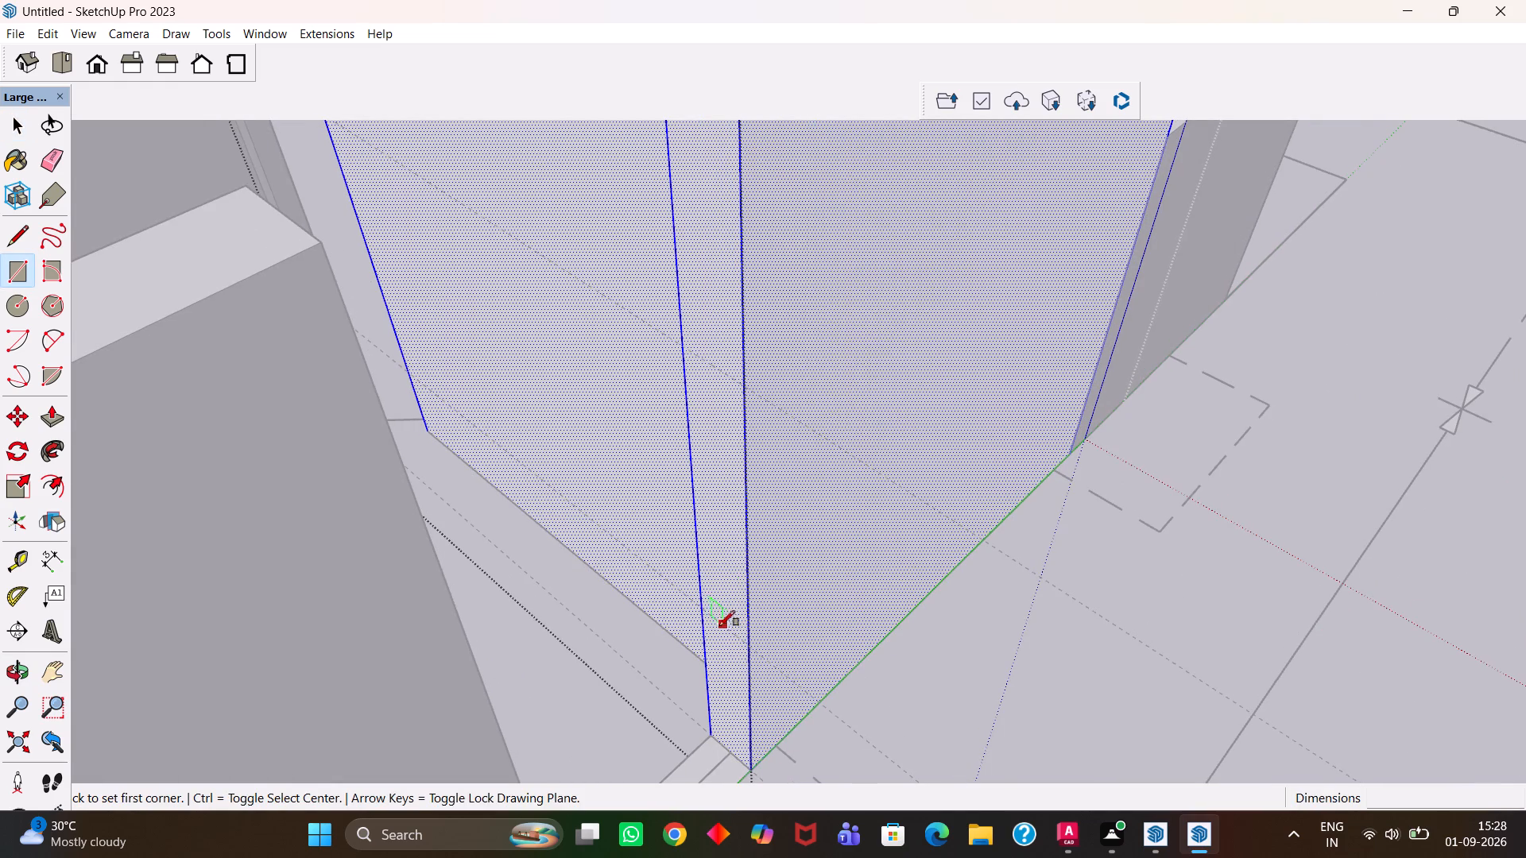
pyautogui.click(702, 608)
pyautogui.click(749, 388)
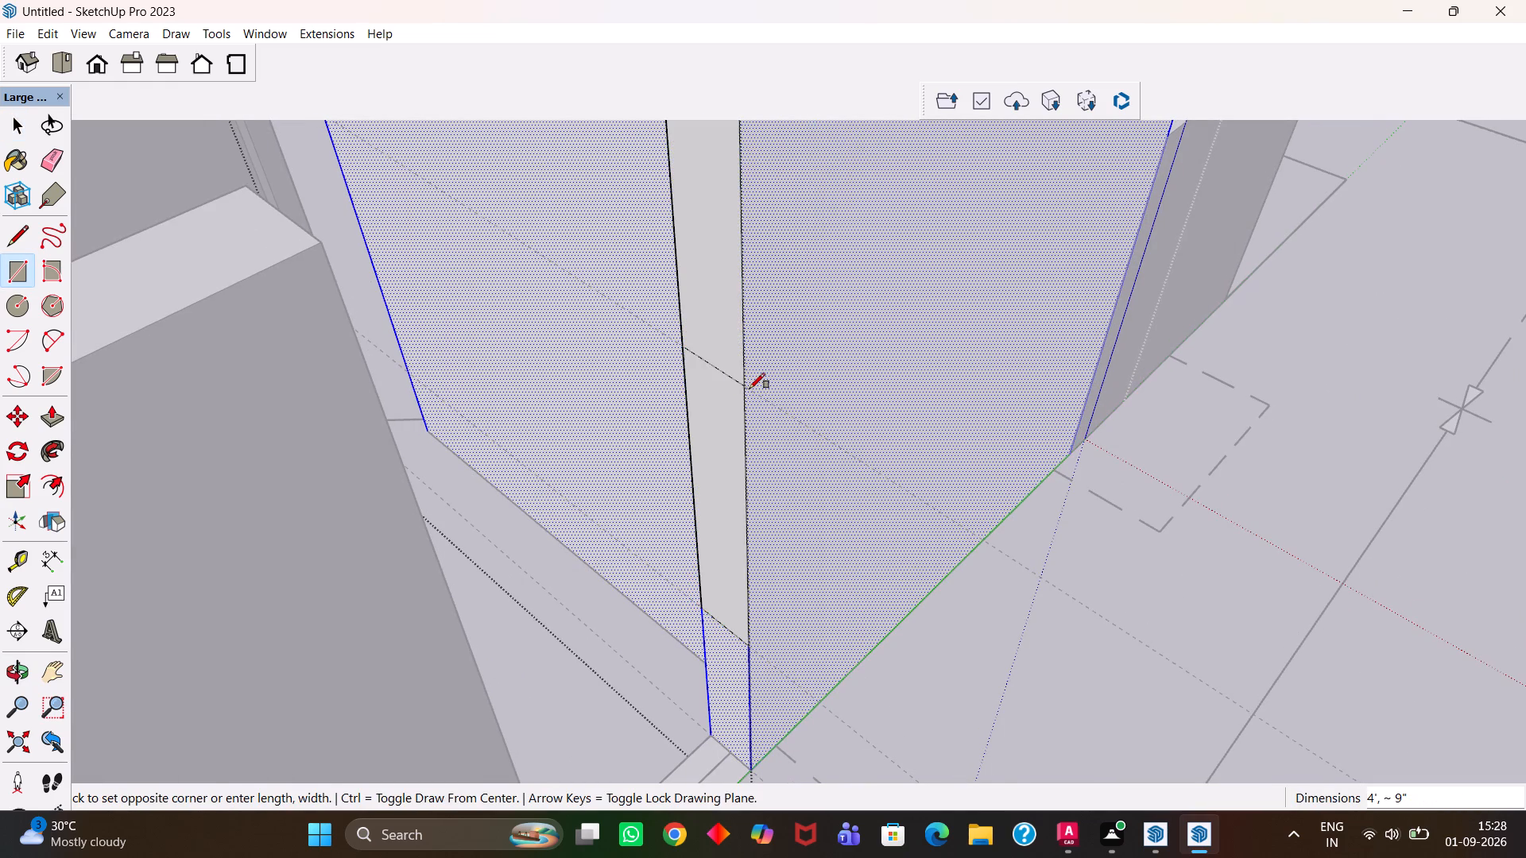
# Push/Pull the end face above the rectangle about 3' across the opening to the neighbouring wall, forming the lintel.
pyautogui.scroll(-4, 714, 433)
pyautogui.moveTo(715, 452); pyautogui.dragTo(676, 477, button='middle')
pyautogui.press('space')
pyautogui.scroll(1, 688, 439)
pyautogui.click(674, 350)
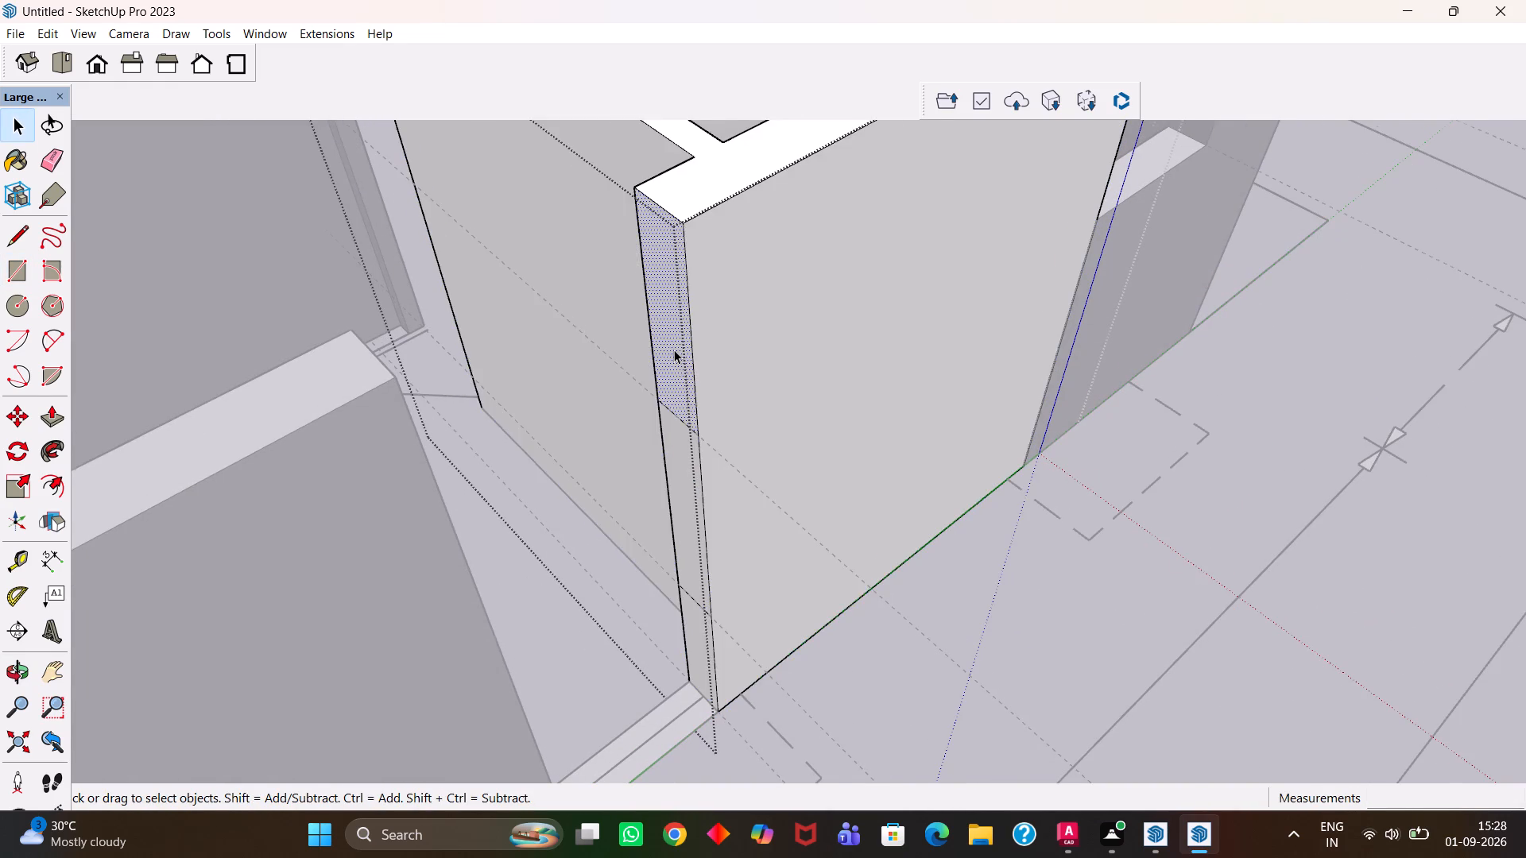
pyautogui.scroll(-3, 674, 350)
pyautogui.press('p')
pyautogui.click(677, 344)
pyautogui.click(475, 362)
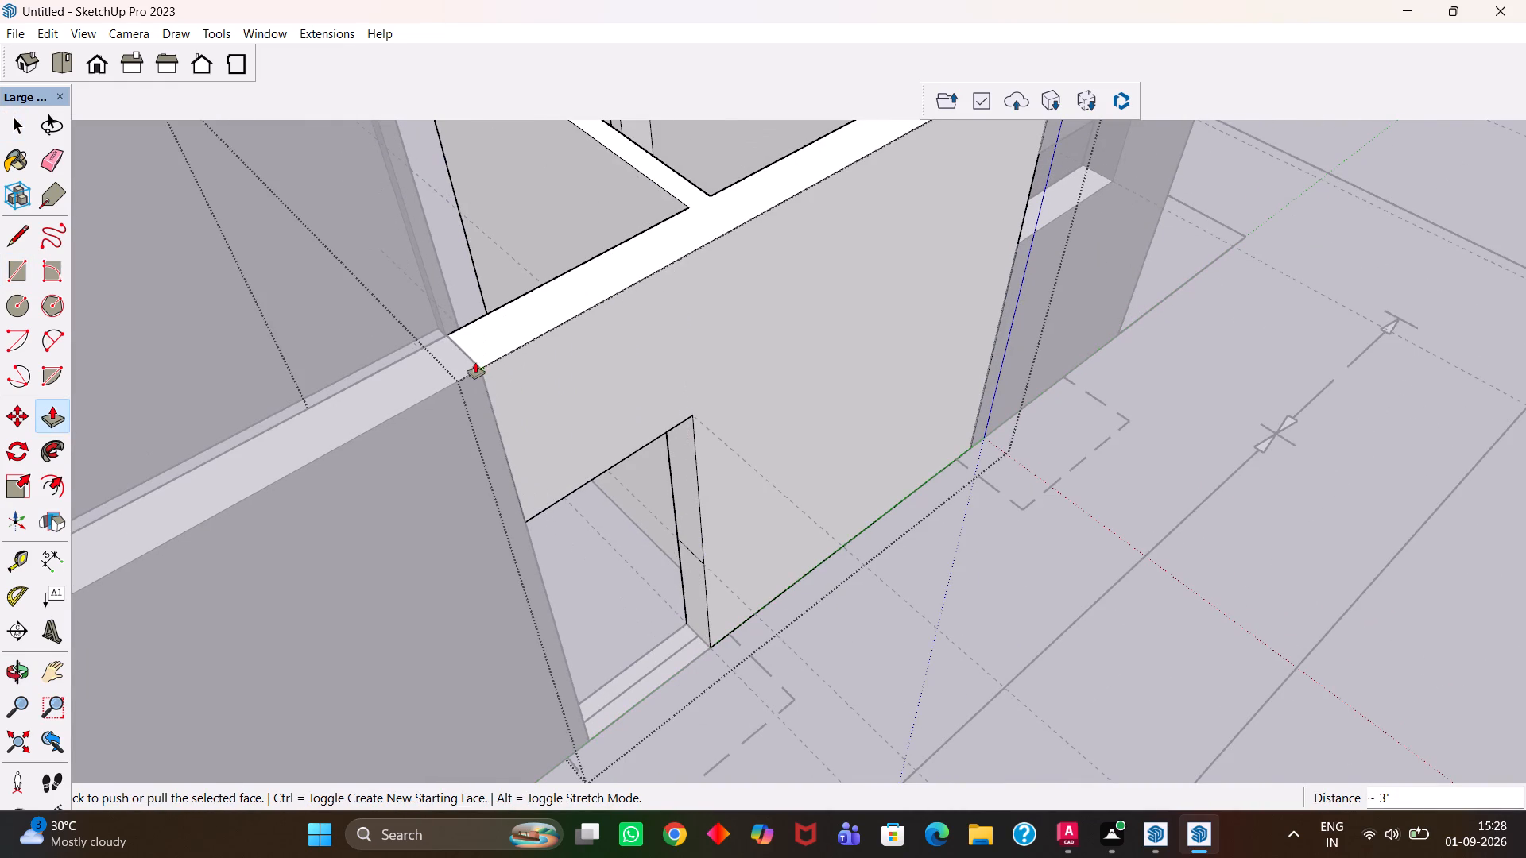
# Push/Pull the end face below the rectangle across to the neighbouring wall, forming the sill wall, and exit the group.
pyautogui.press('space')
pyautogui.click(696, 576)
pyautogui.press('p')
pyautogui.click(696, 576)
pyautogui.click(522, 514)
pyautogui.scroll(-6, 519, 520)
pyautogui.press('space')
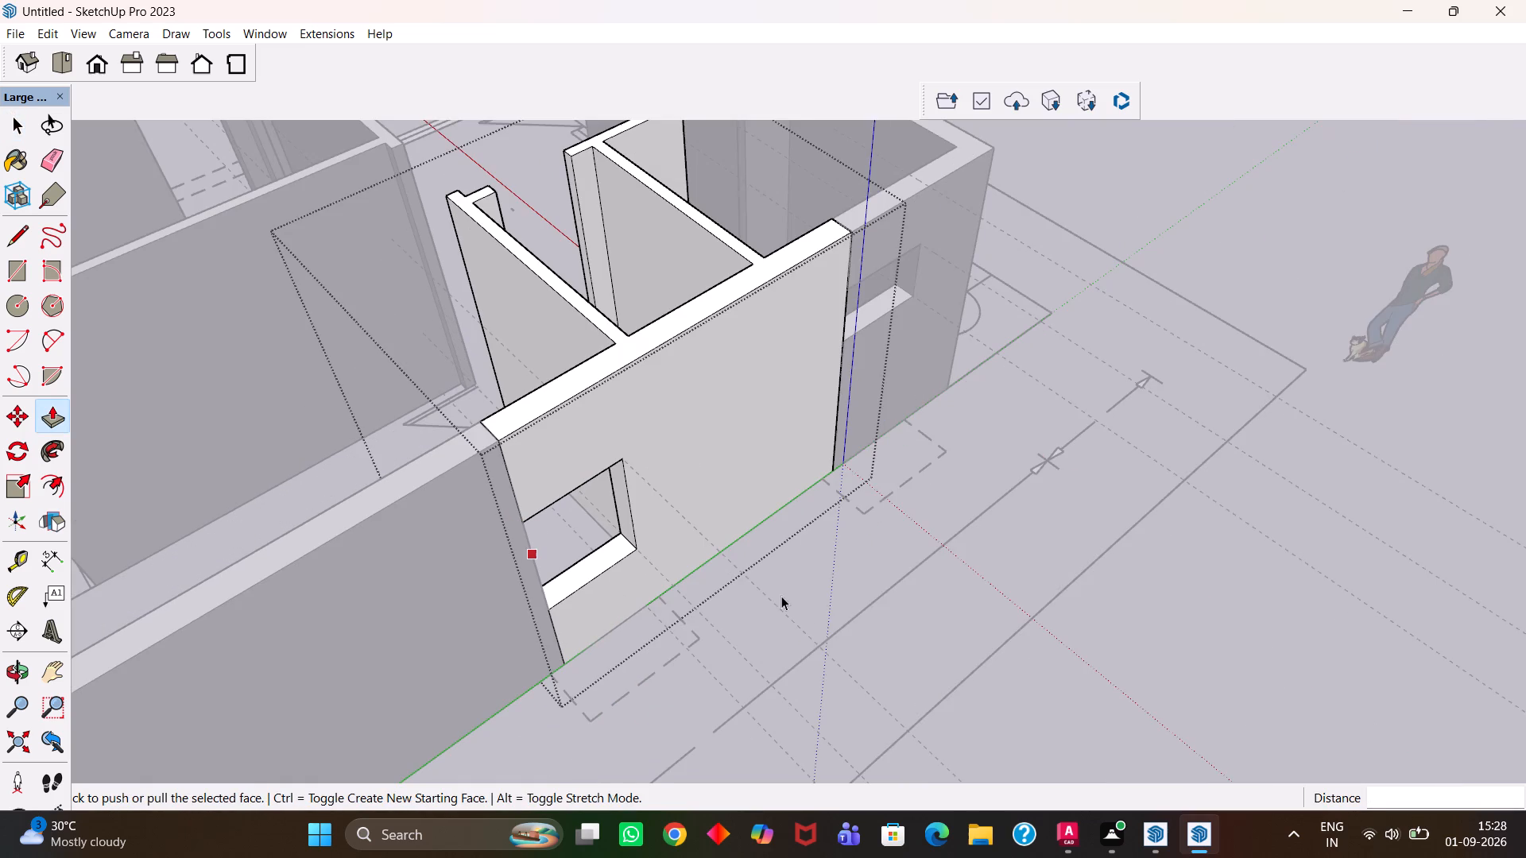
pyautogui.doubleClick(796, 601)
# Erase the leftover guides at both window openings along the exterior wall.
pyautogui.scroll(-4, 814, 585)
pyautogui.scroll(1, 815, 583)
pyautogui.middleClick(815, 583)
pyautogui.moveTo(811, 585); pyautogui.dragTo(804, 589, button='middle')
pyautogui.middleClick(804, 589)
pyautogui.scroll(2, 806, 589)
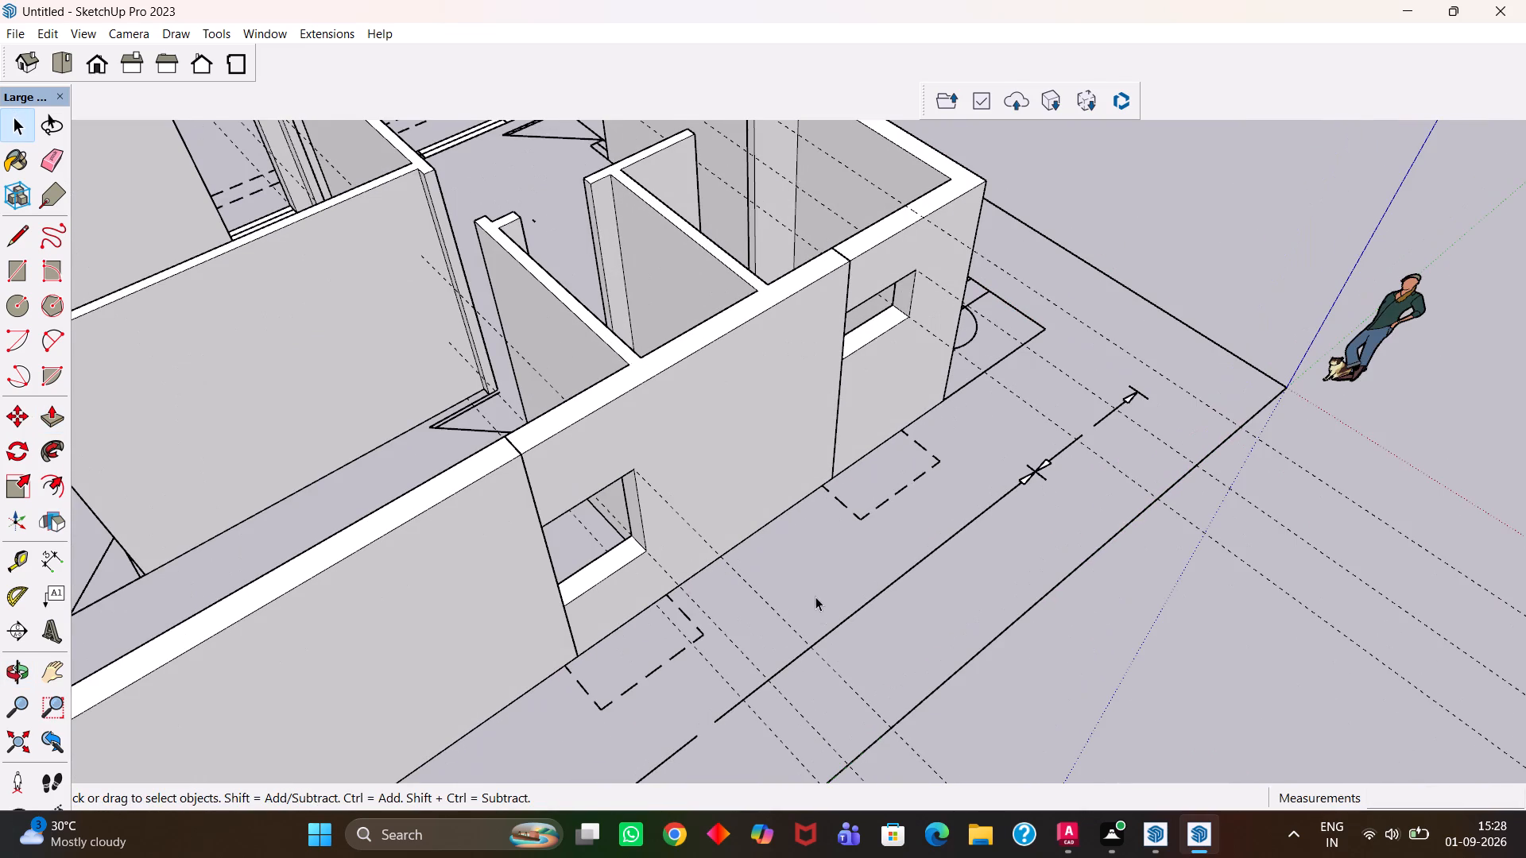
pyautogui.press('r')
pyautogui.press('e')
pyautogui.moveTo(848, 678); pyautogui.dragTo(769, 748)
pyautogui.moveTo(1242, 584); pyautogui.dragTo(1352, 484)
# Push/Pull the flat L-shaped corner wall piece at the house's far corner up to the neighbouring wall's top.
pyautogui.scroll(-6, 1331, 502)
pyautogui.moveTo(1271, 518); pyautogui.dragTo(1197, 546, button='middle')
pyautogui.press('h')
pyautogui.scroll(-5, 1126, 562)
pyautogui.scroll(-3, 944, 568)
pyautogui.scroll(3, 885, 513)
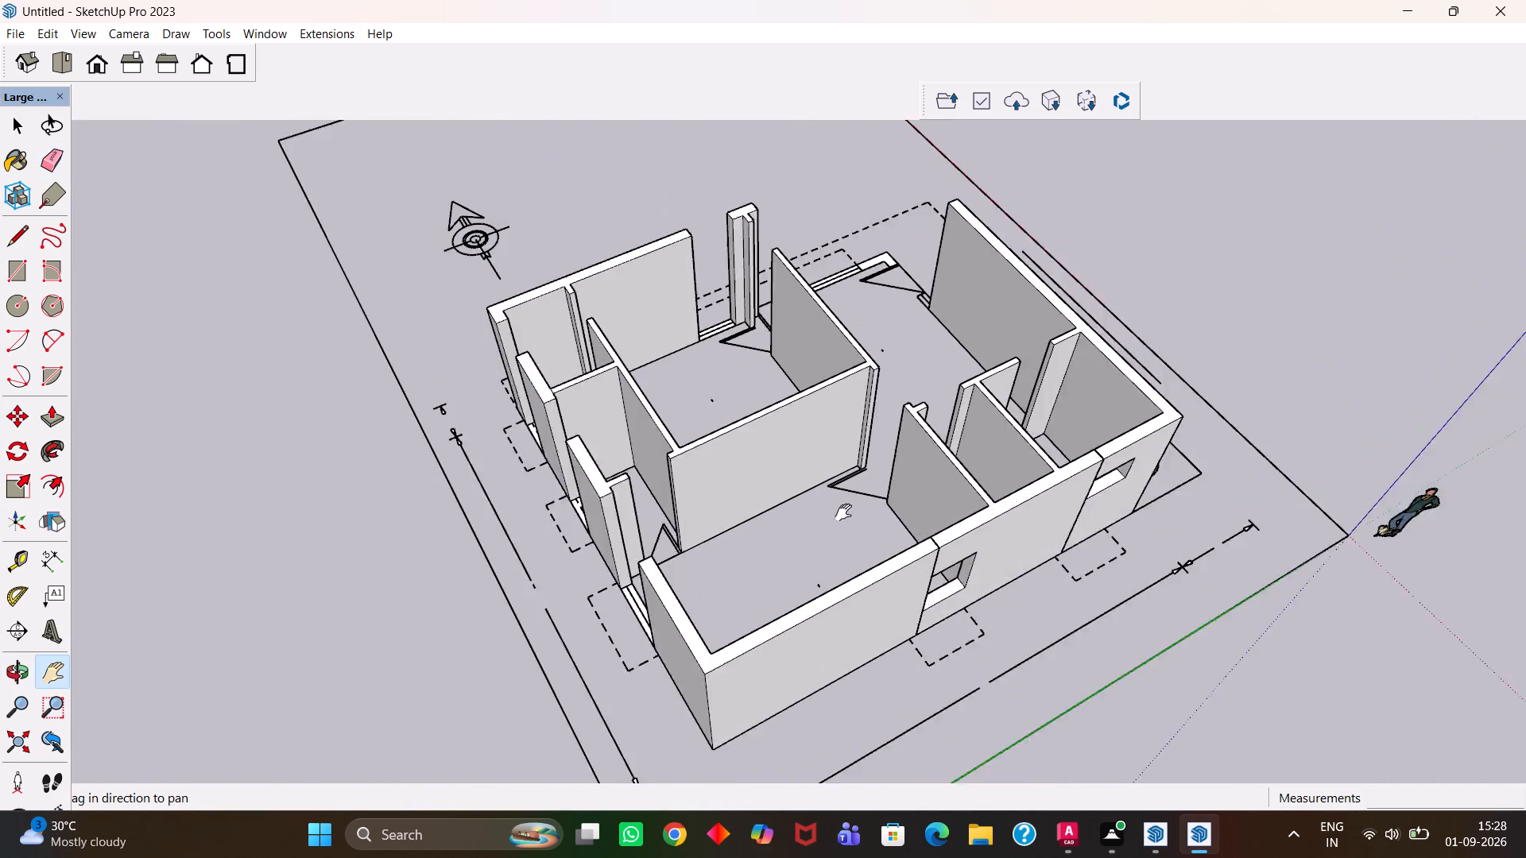
pyautogui.scroll(7, 843, 512)
pyautogui.moveTo(967, 584); pyautogui.dragTo(684, 551, button='middle')
pyautogui.scroll(1, 685, 553)
pyautogui.scroll(-11, 695, 553)
pyautogui.moveTo(792, 540); pyautogui.dragTo(819, 589, button='middle')
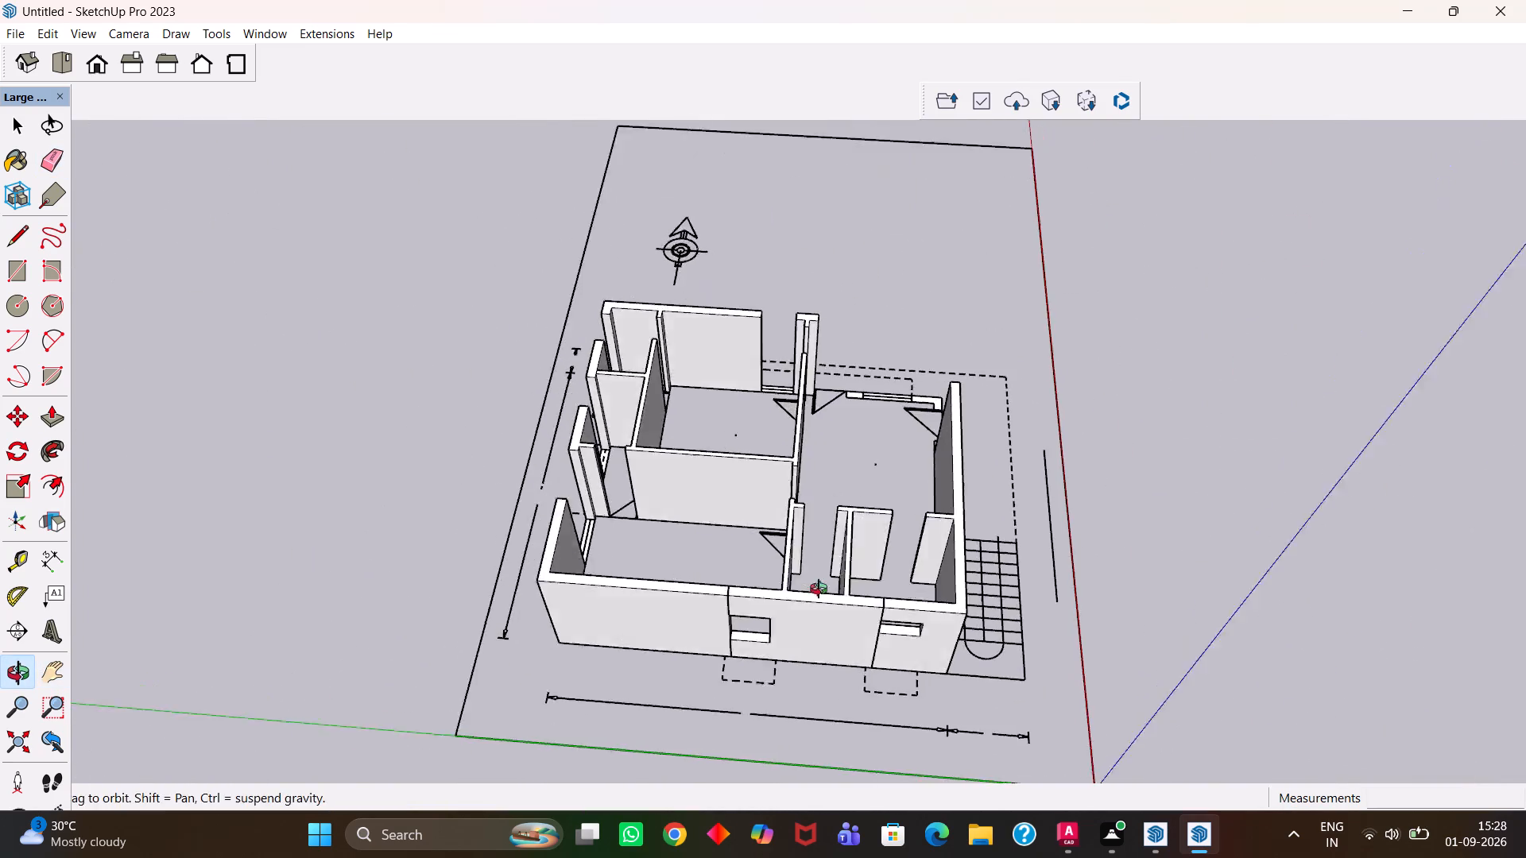
pyautogui.moveTo(819, 589); pyautogui.dragTo(854, 757, button='middle')
pyautogui.scroll(10, 855, 651)
pyautogui.press('h')
pyautogui.scroll(-6, 856, 647)
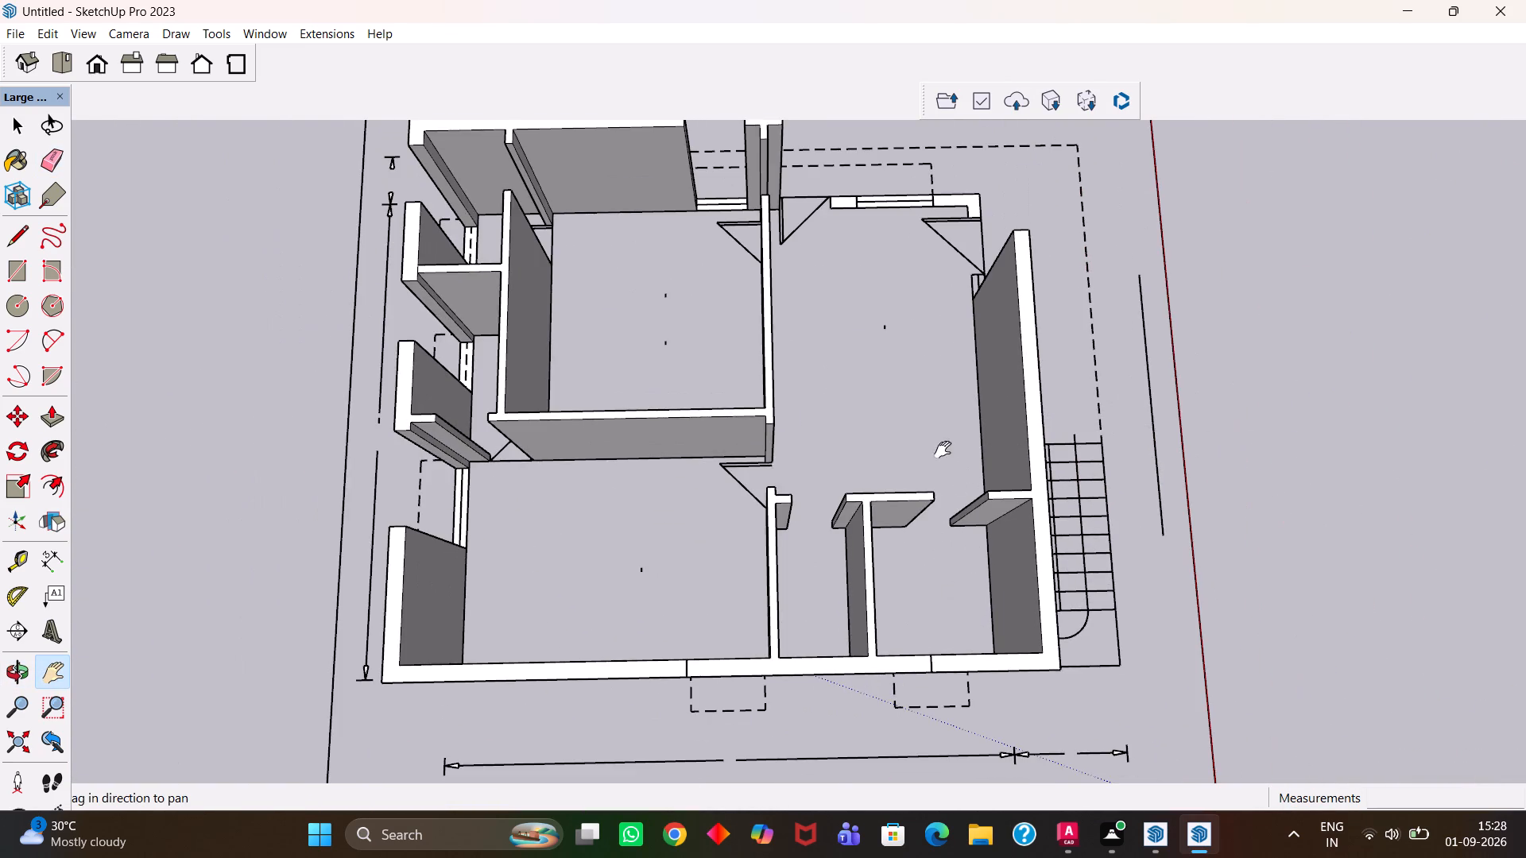
pyautogui.moveTo(943, 450); pyautogui.dragTo(892, 597)
pyautogui.scroll(6, 859, 551)
pyautogui.scroll(-6, 863, 510)
pyautogui.moveTo(820, 529); pyautogui.dragTo(901, 389, button='middle')
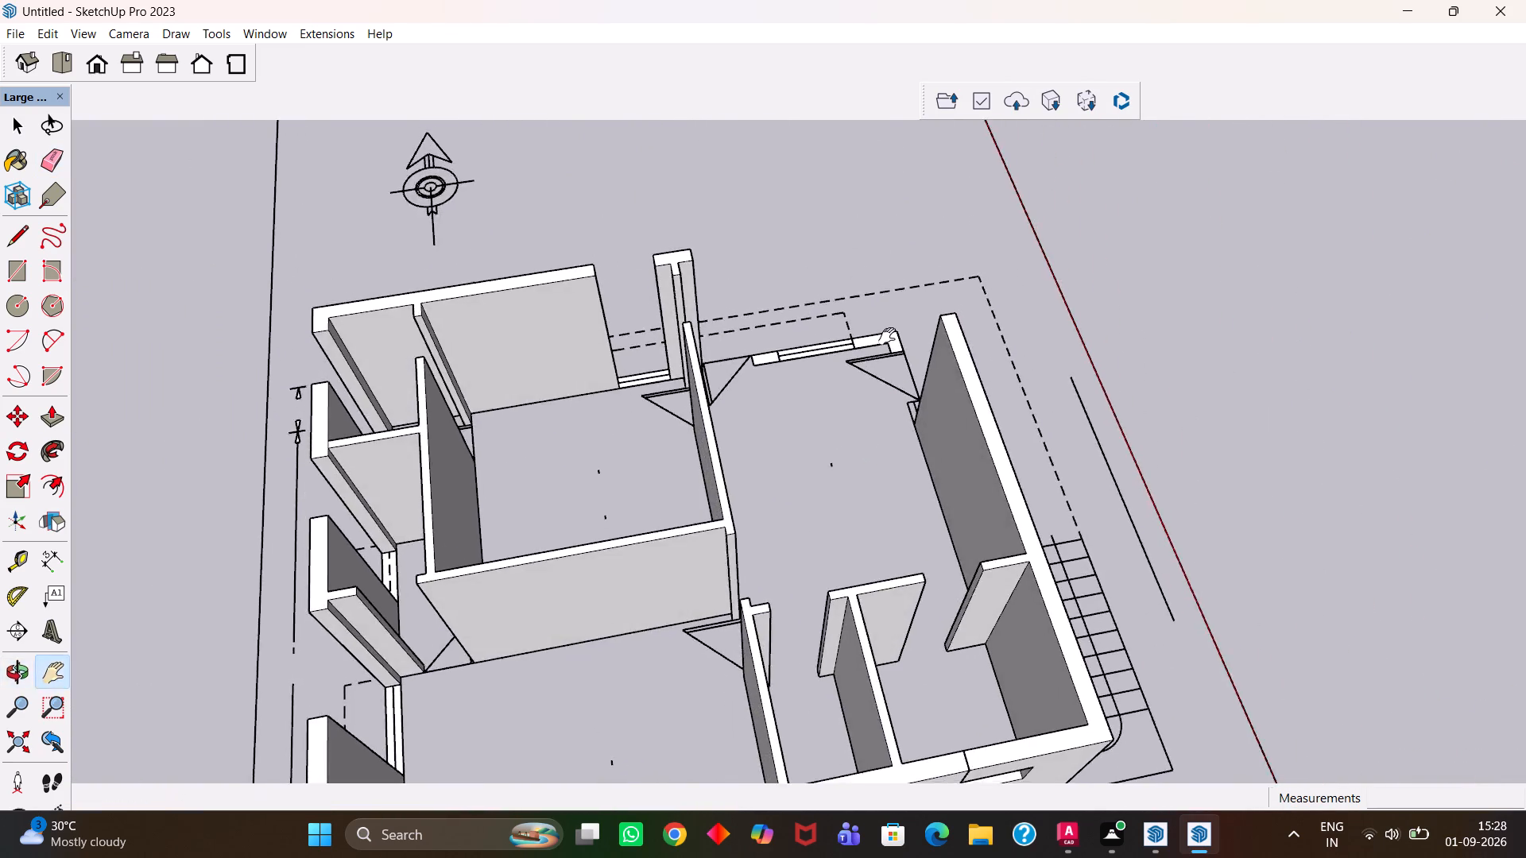
pyautogui.moveTo(875, 315); pyautogui.dragTo(860, 489)
pyautogui.scroll(6, 870, 507)
pyautogui.moveTo(870, 531); pyautogui.dragTo(929, 525, button='middle')
pyautogui.press('space')
pyautogui.scroll(1, 924, 525)
pyautogui.doubleClick(856, 497)
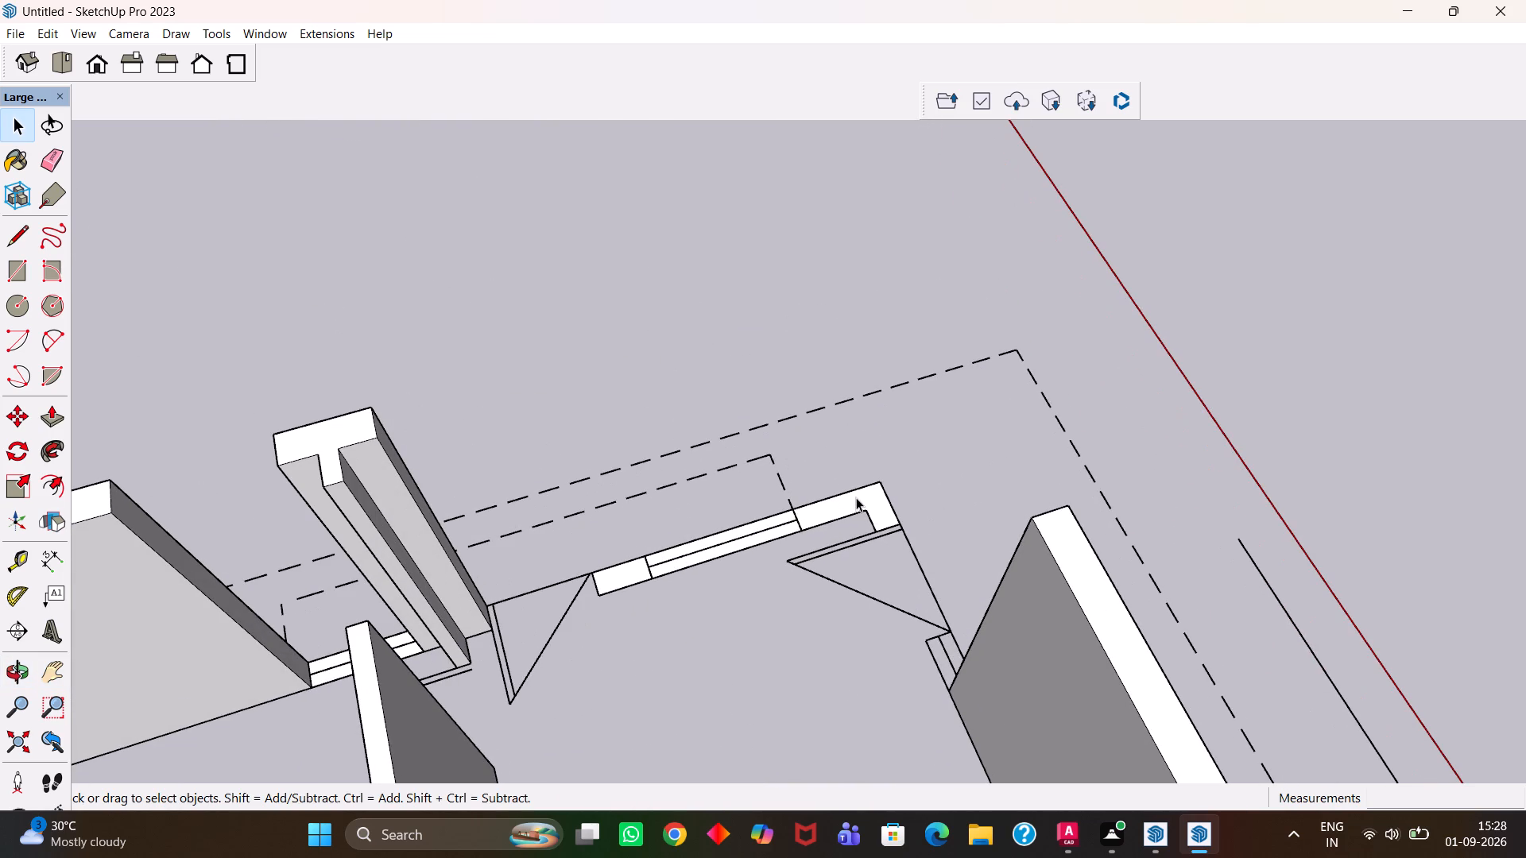
pyautogui.click(866, 500)
pyautogui.press('p')
pyautogui.click(866, 500)
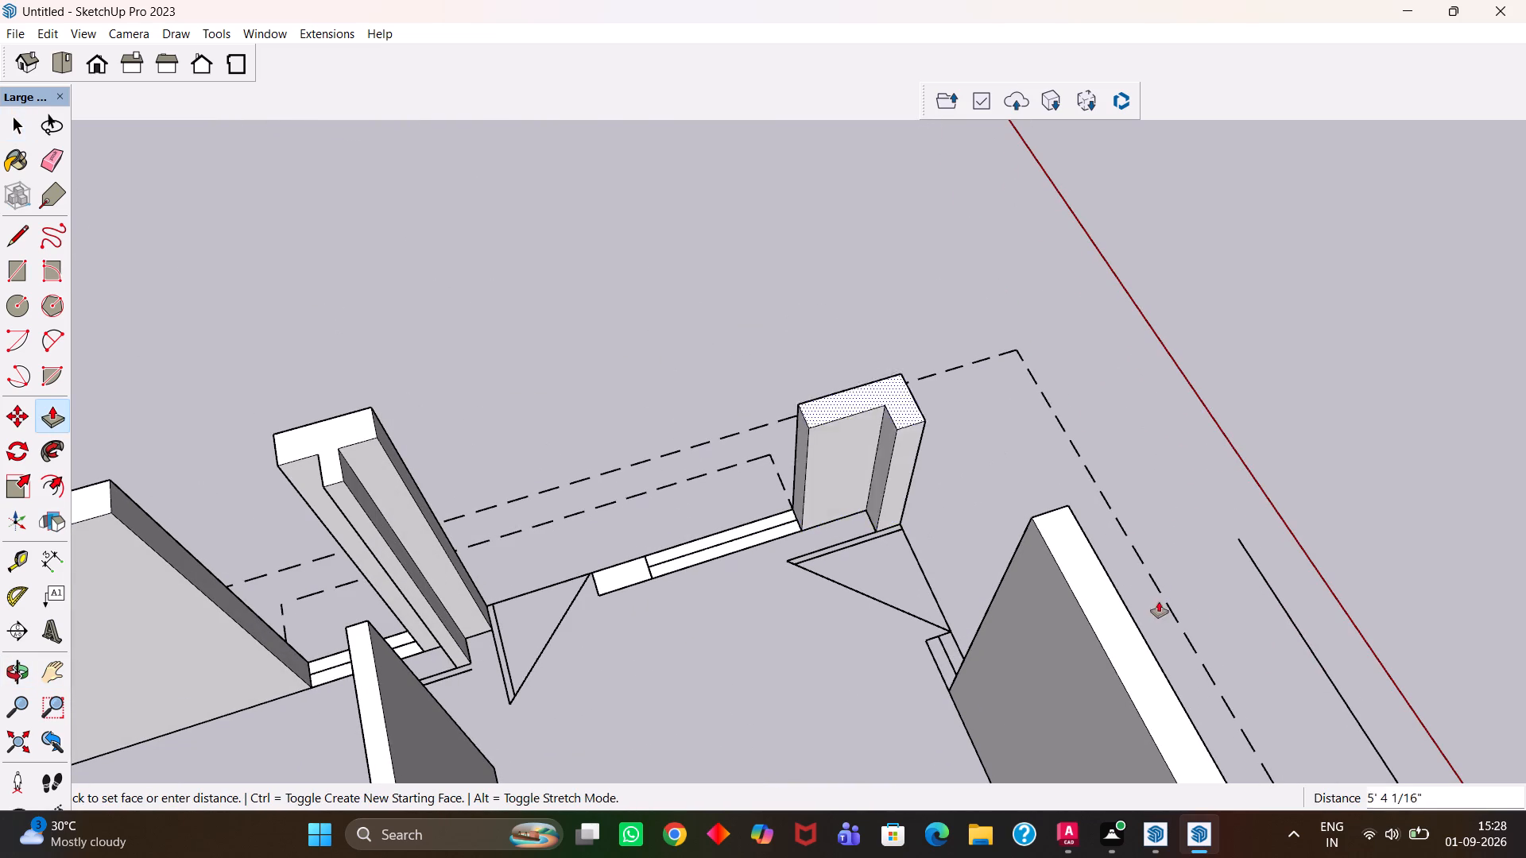
pyautogui.click(1058, 544)
# Push/Pull the short flat wall piece on the other side of the window beside the L-shaped corner up to that corner's height.
pyautogui.press('h')
pyautogui.scroll(-5, 1025, 539)
pyautogui.moveTo(1002, 537); pyautogui.dragTo(982, 548, button='middle')
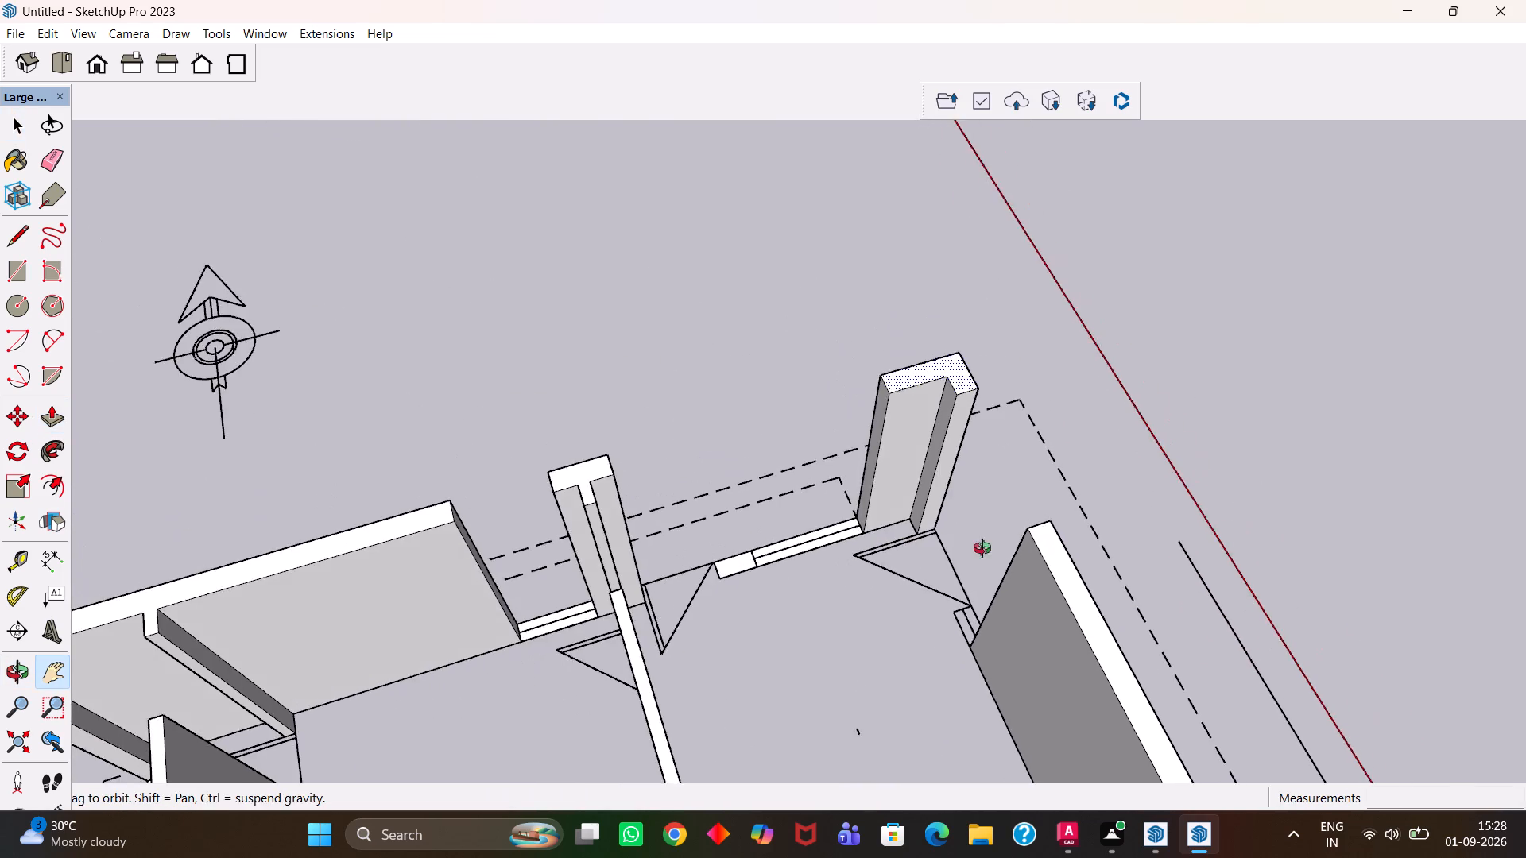
pyautogui.moveTo(982, 548); pyautogui.dragTo(926, 561, button='middle')
pyautogui.scroll(1, 941, 560)
pyautogui.scroll(1, 834, 552)
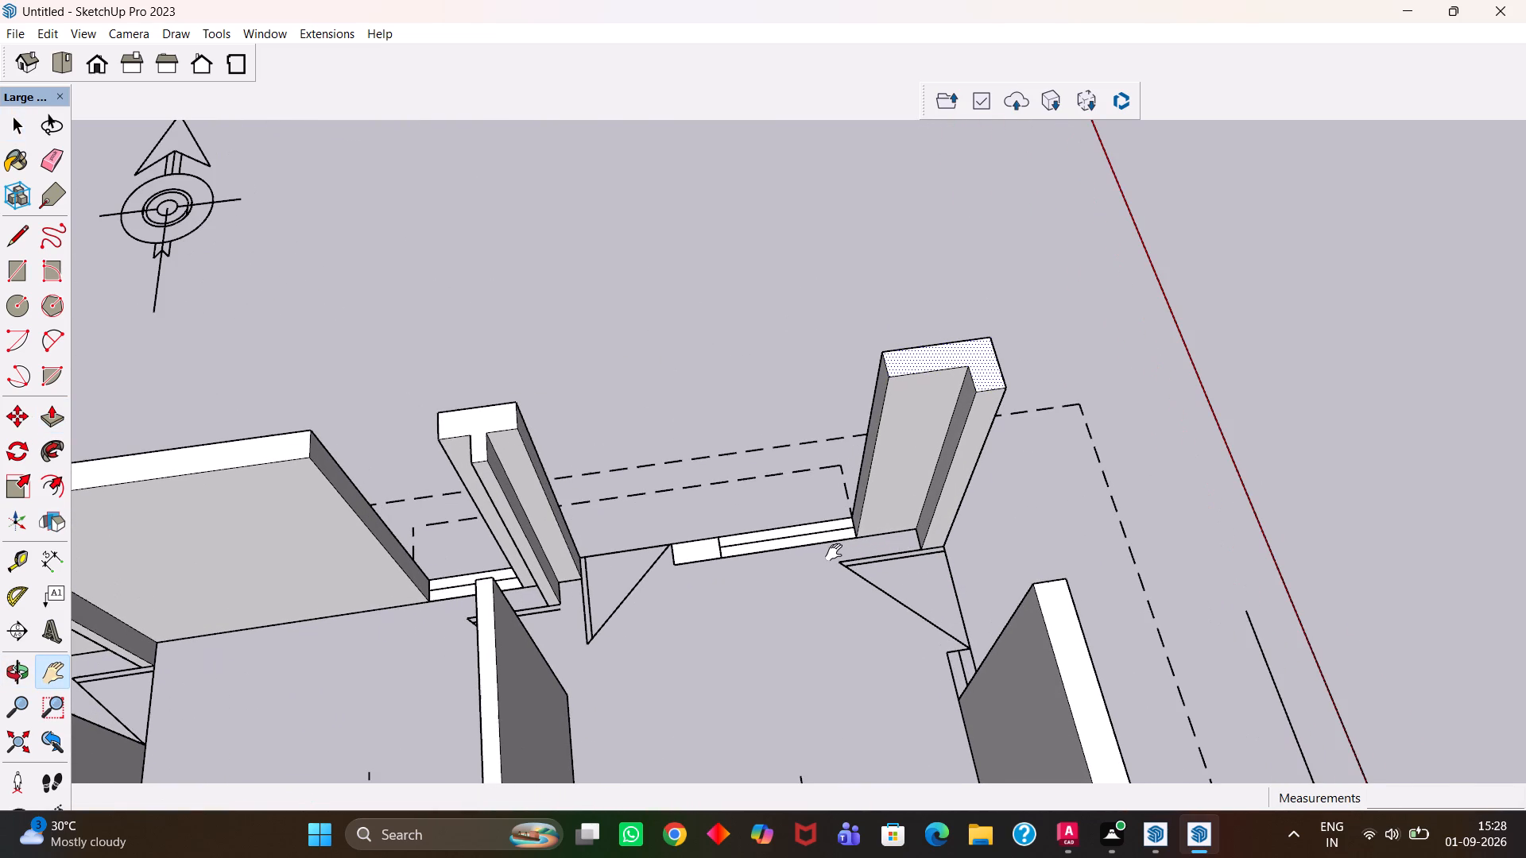
pyautogui.scroll(3, 834, 552)
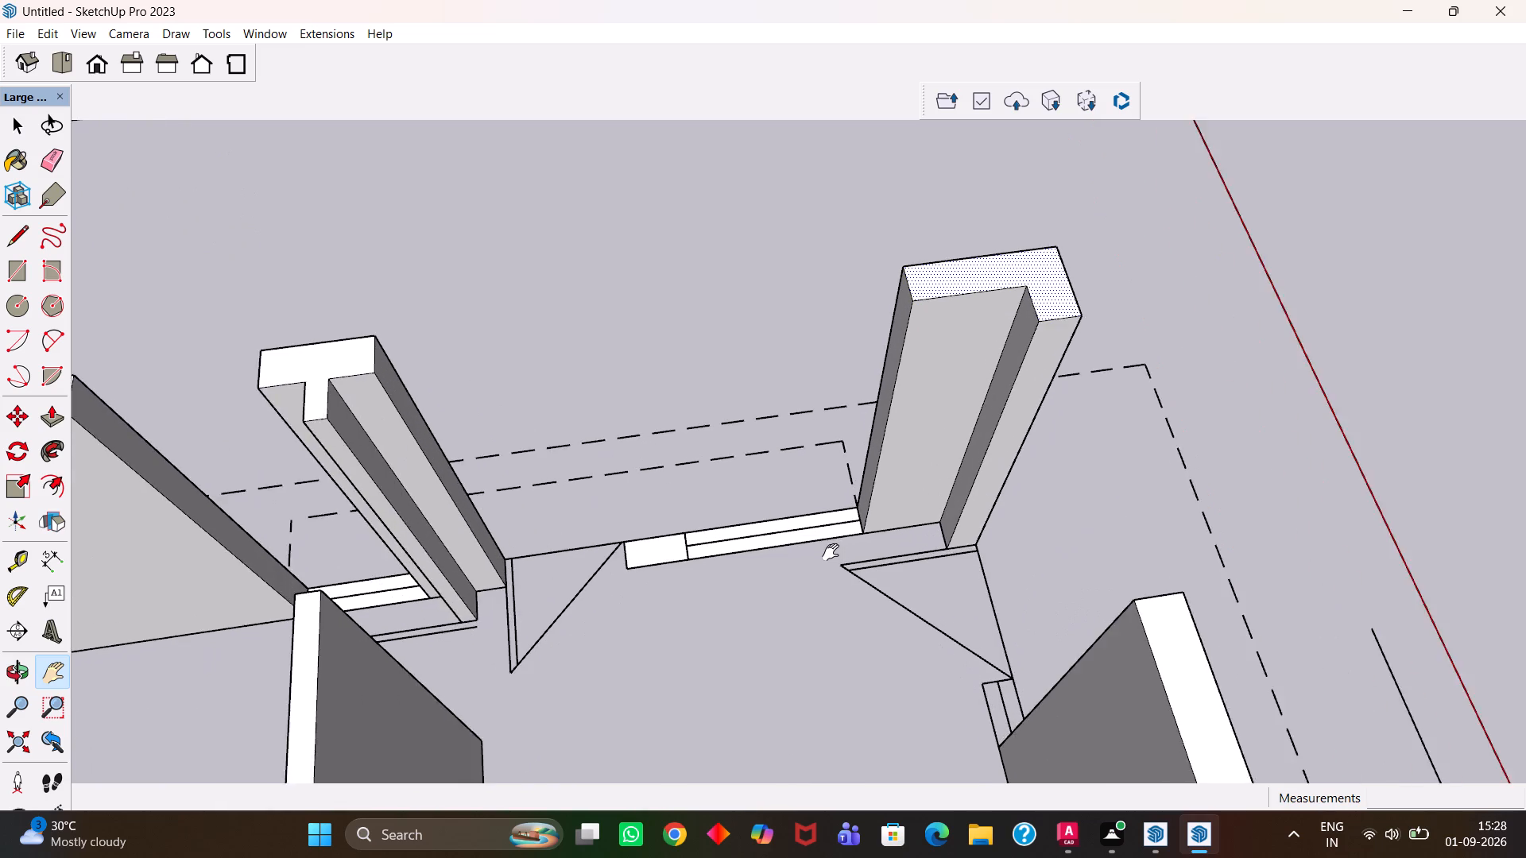
pyautogui.scroll(3, 804, 551)
pyautogui.moveTo(775, 545); pyautogui.dragTo(749, 546, button='middle')
pyautogui.scroll(-3, 749, 546)
pyautogui.press('h')
pyautogui.moveTo(708, 536); pyautogui.dragTo(749, 539)
pyautogui.press('space')
pyautogui.scroll(3, 742, 546)
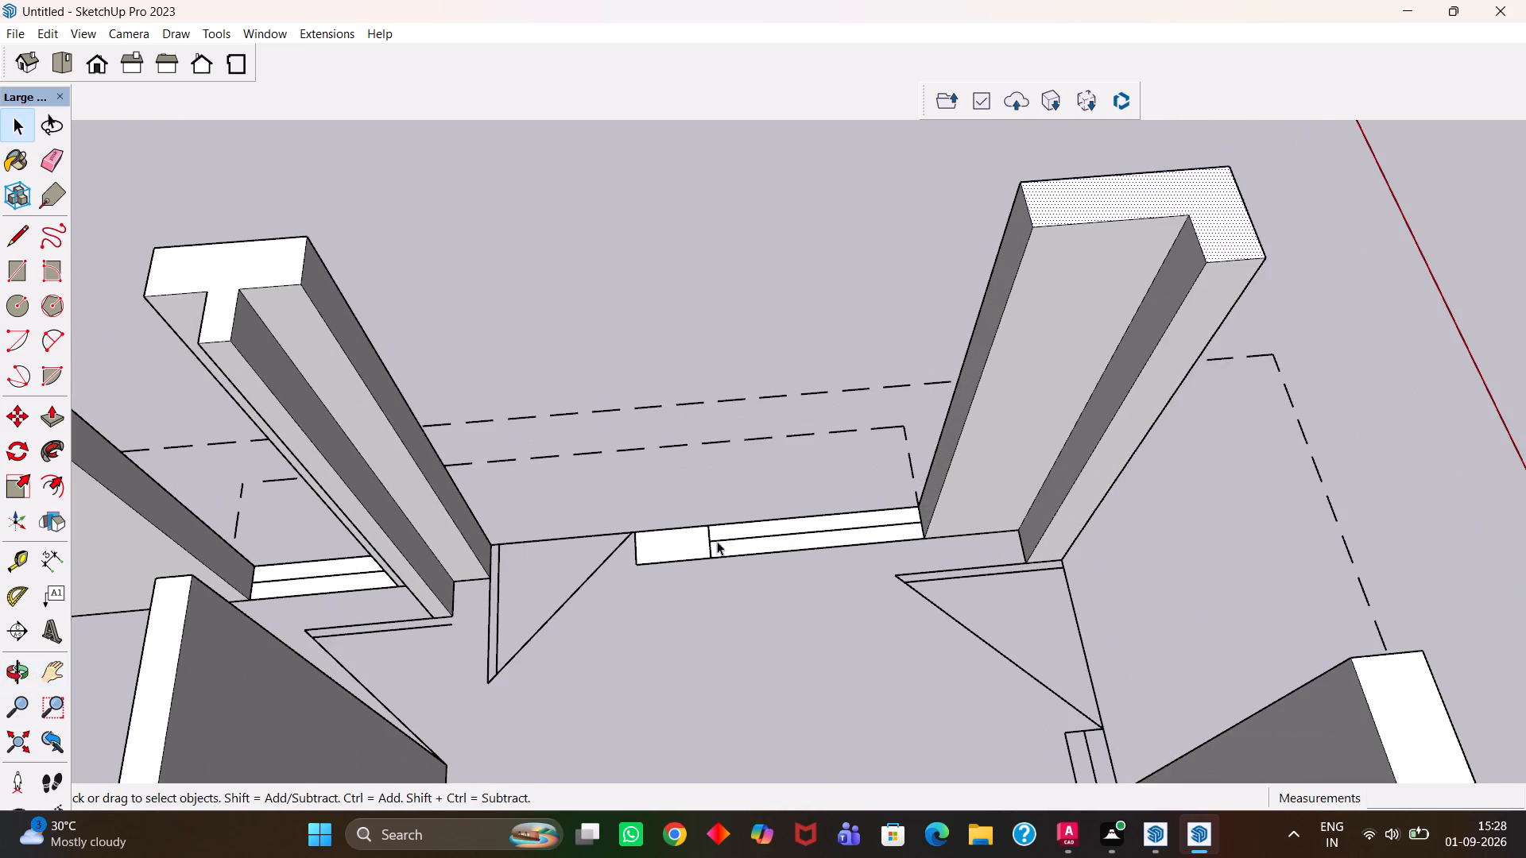
pyautogui.click(664, 537)
pyautogui.press('p')
pyautogui.click(665, 539)
pyautogui.scroll(-5, 858, 488)
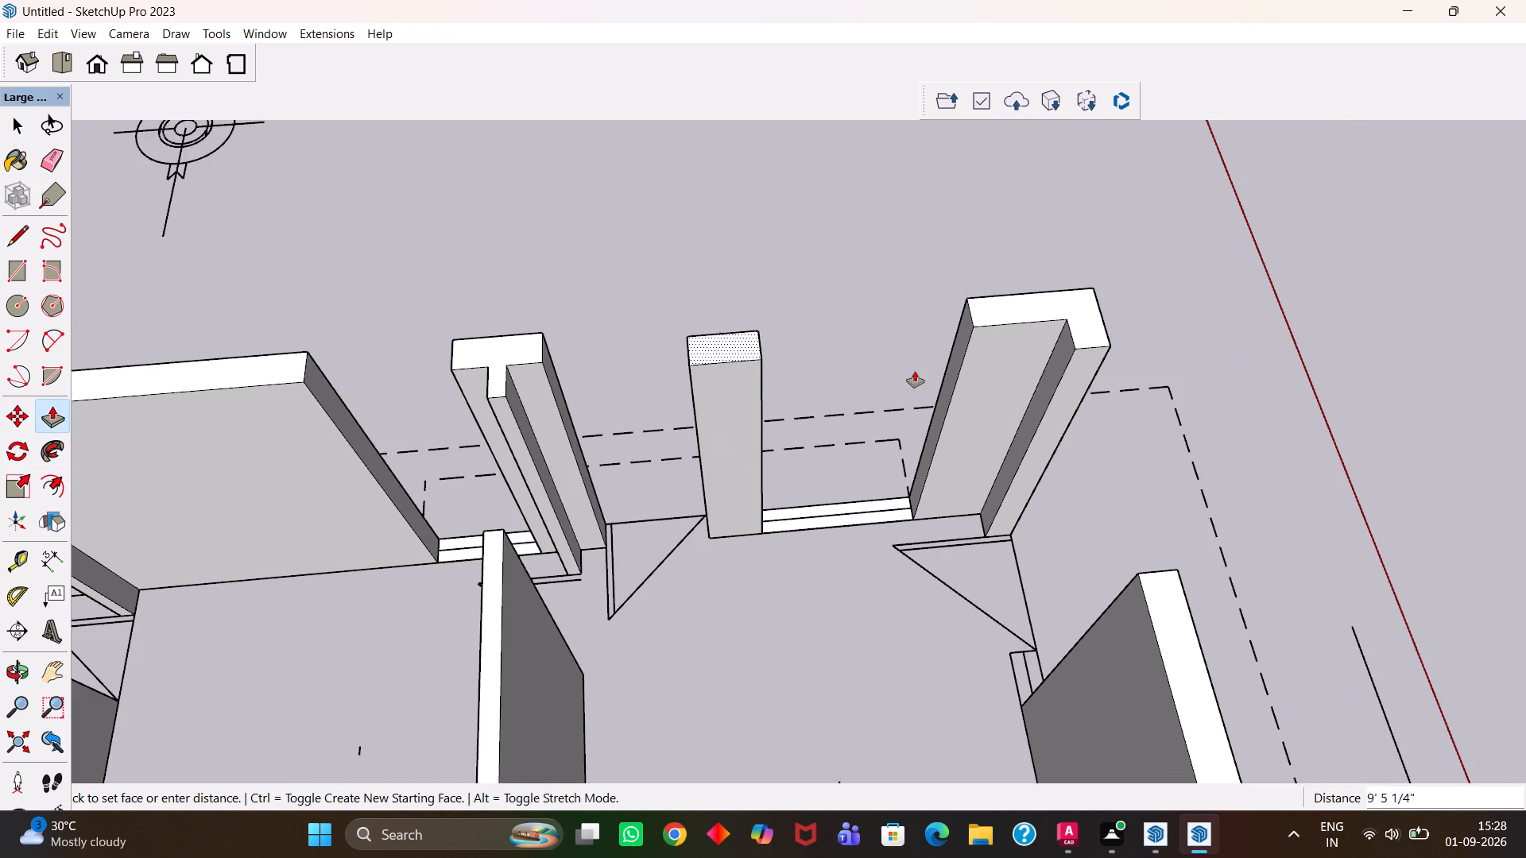
pyautogui.click(970, 332)
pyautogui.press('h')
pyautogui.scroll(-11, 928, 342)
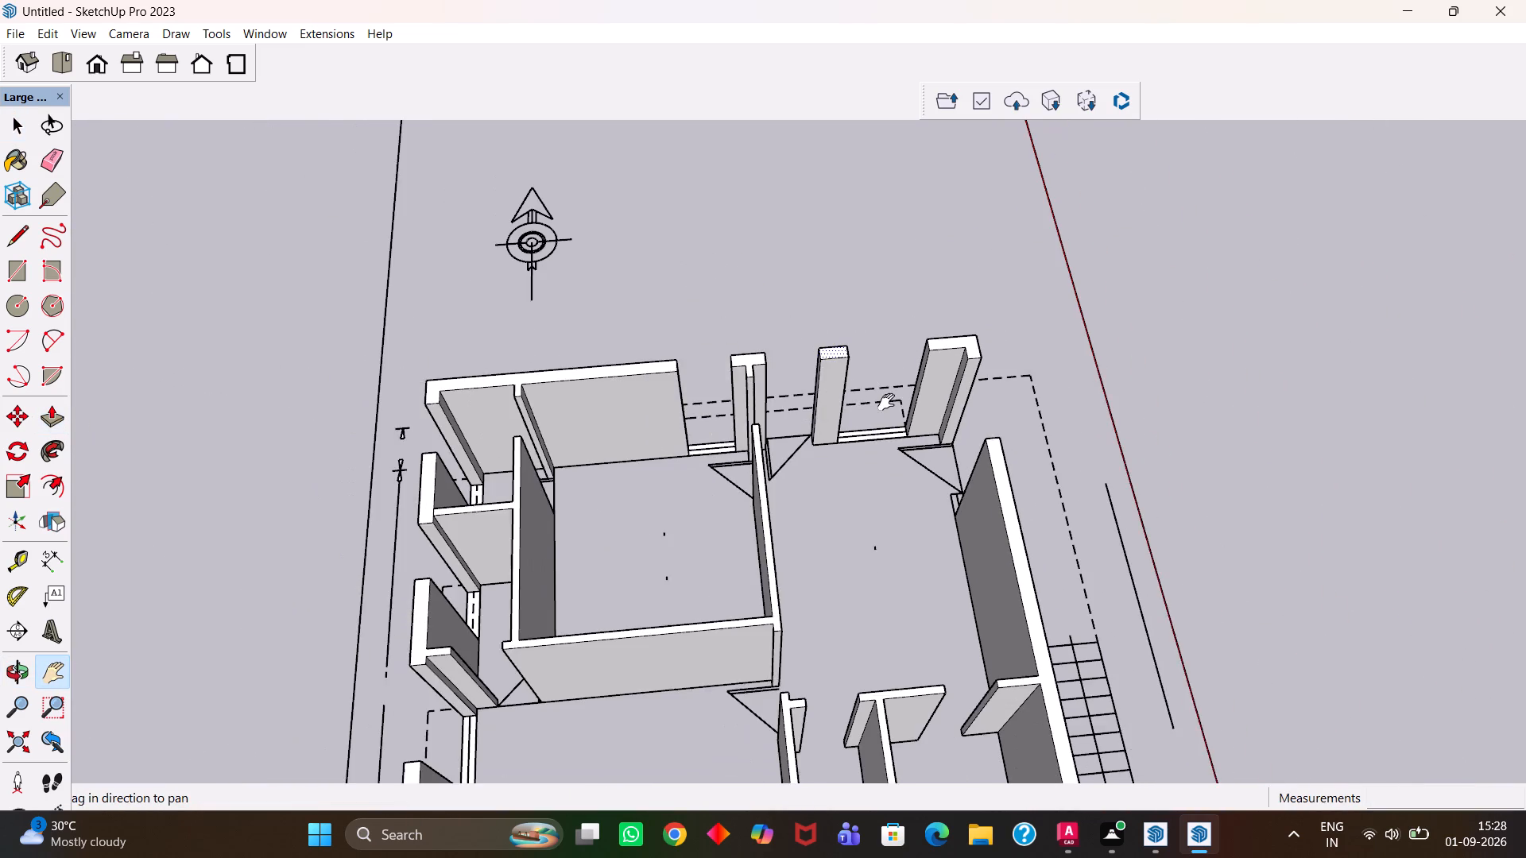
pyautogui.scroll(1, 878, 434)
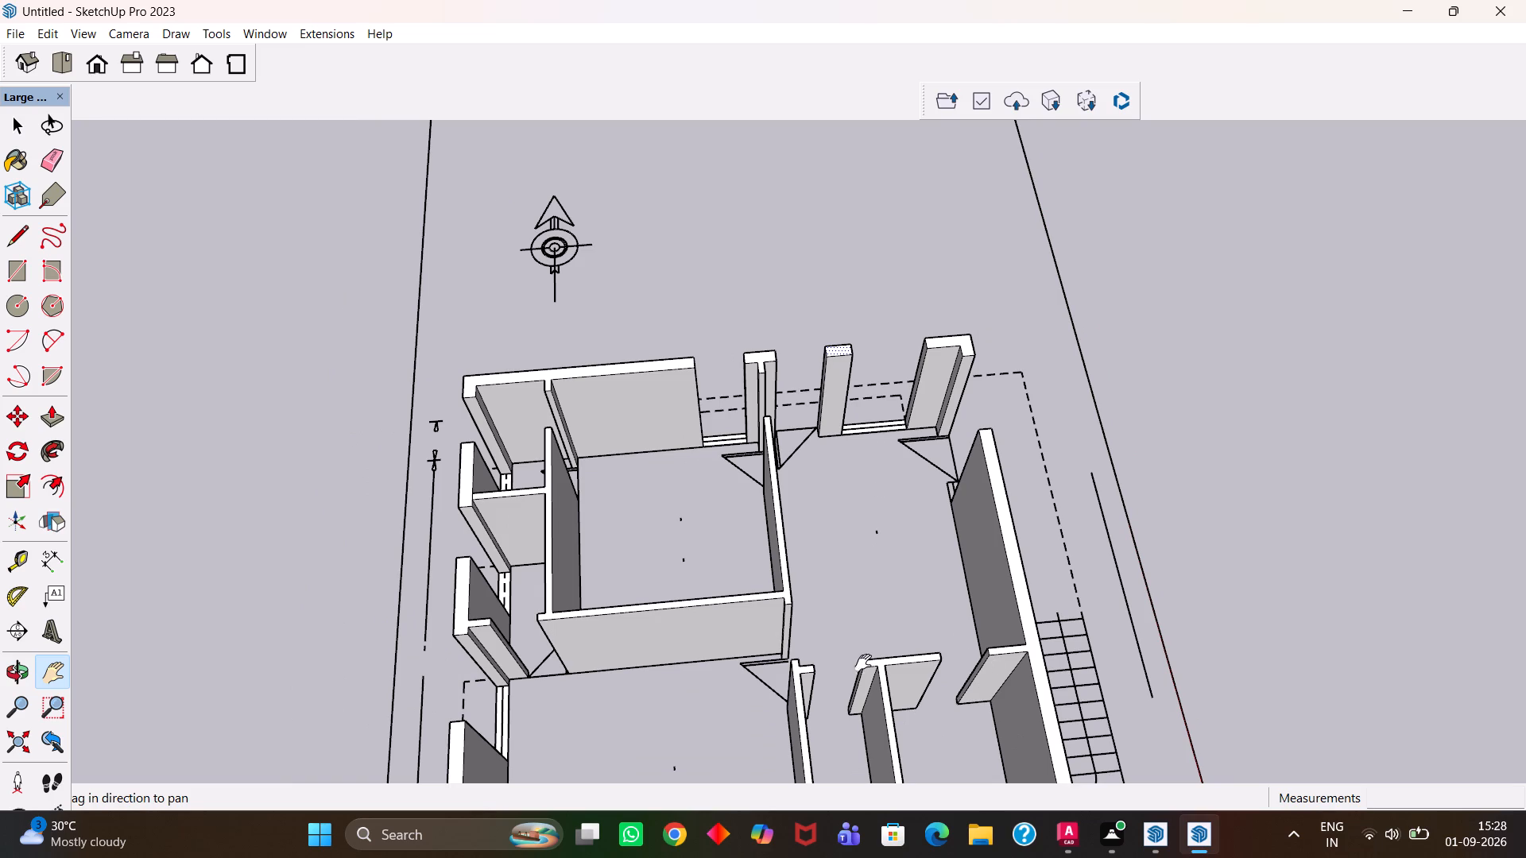
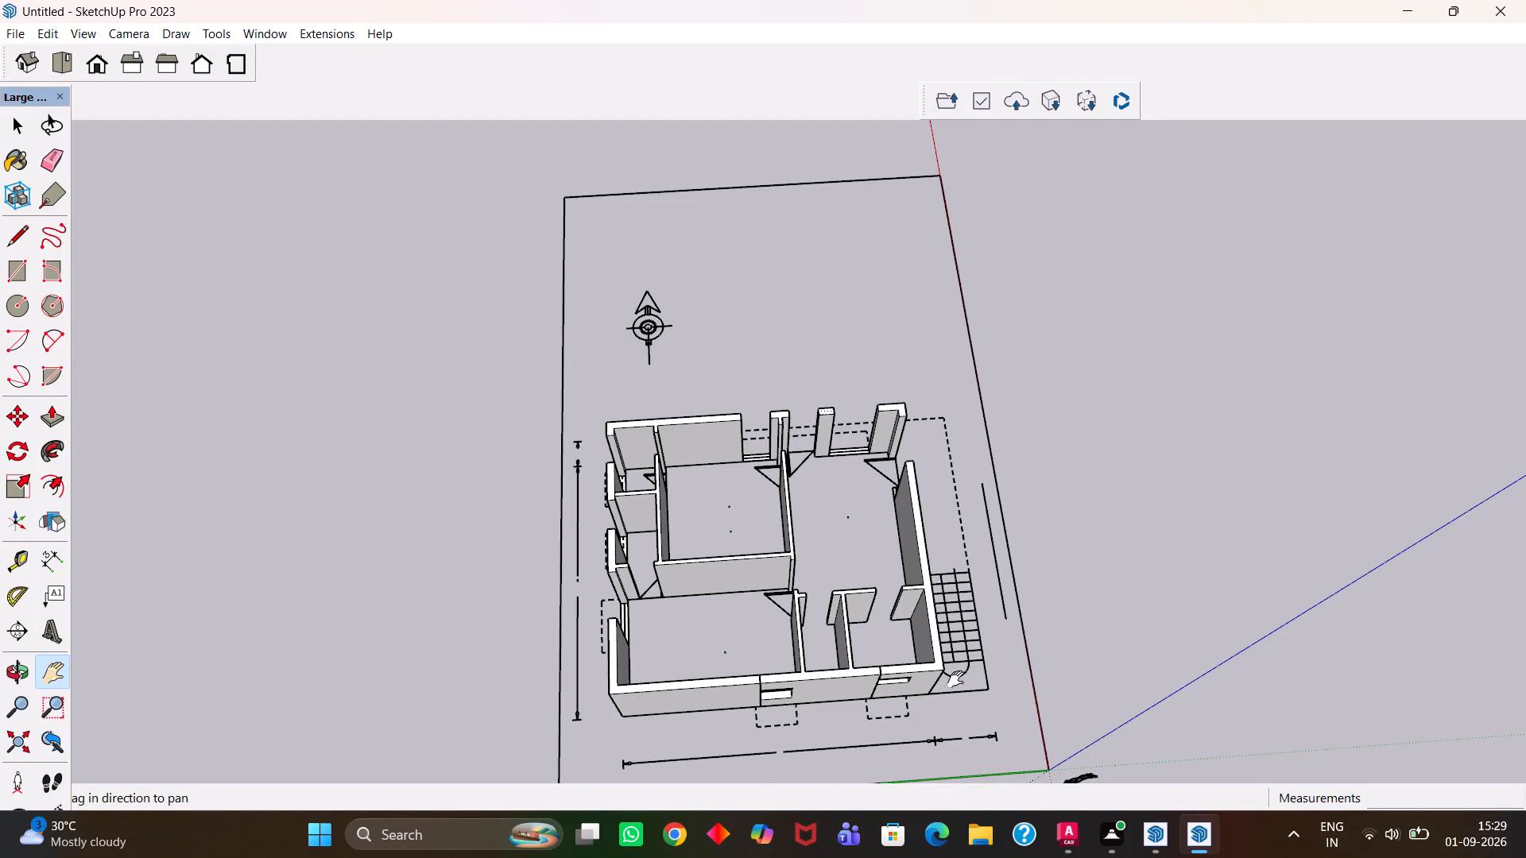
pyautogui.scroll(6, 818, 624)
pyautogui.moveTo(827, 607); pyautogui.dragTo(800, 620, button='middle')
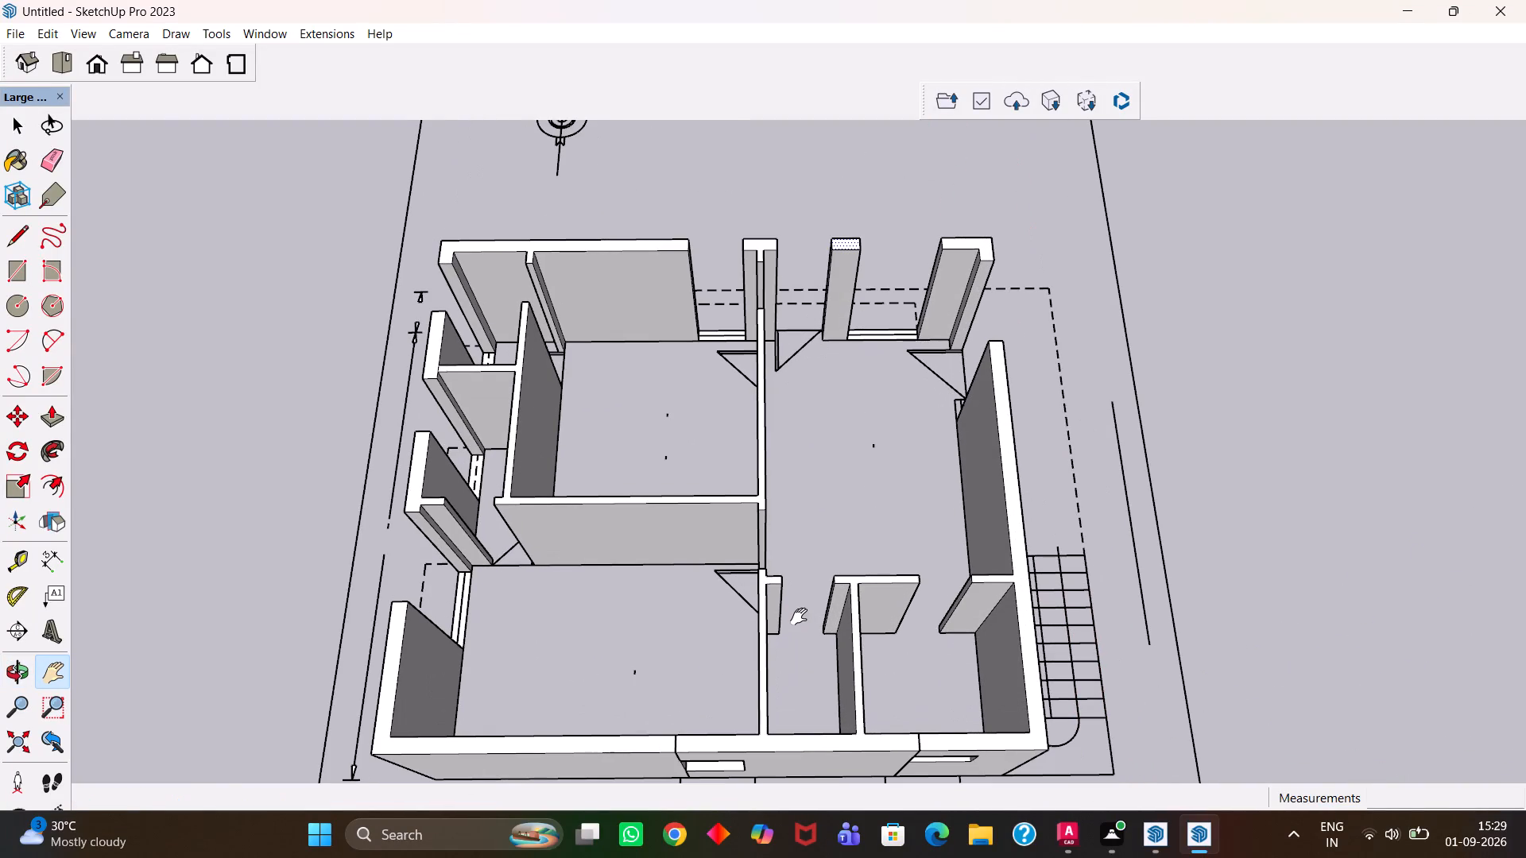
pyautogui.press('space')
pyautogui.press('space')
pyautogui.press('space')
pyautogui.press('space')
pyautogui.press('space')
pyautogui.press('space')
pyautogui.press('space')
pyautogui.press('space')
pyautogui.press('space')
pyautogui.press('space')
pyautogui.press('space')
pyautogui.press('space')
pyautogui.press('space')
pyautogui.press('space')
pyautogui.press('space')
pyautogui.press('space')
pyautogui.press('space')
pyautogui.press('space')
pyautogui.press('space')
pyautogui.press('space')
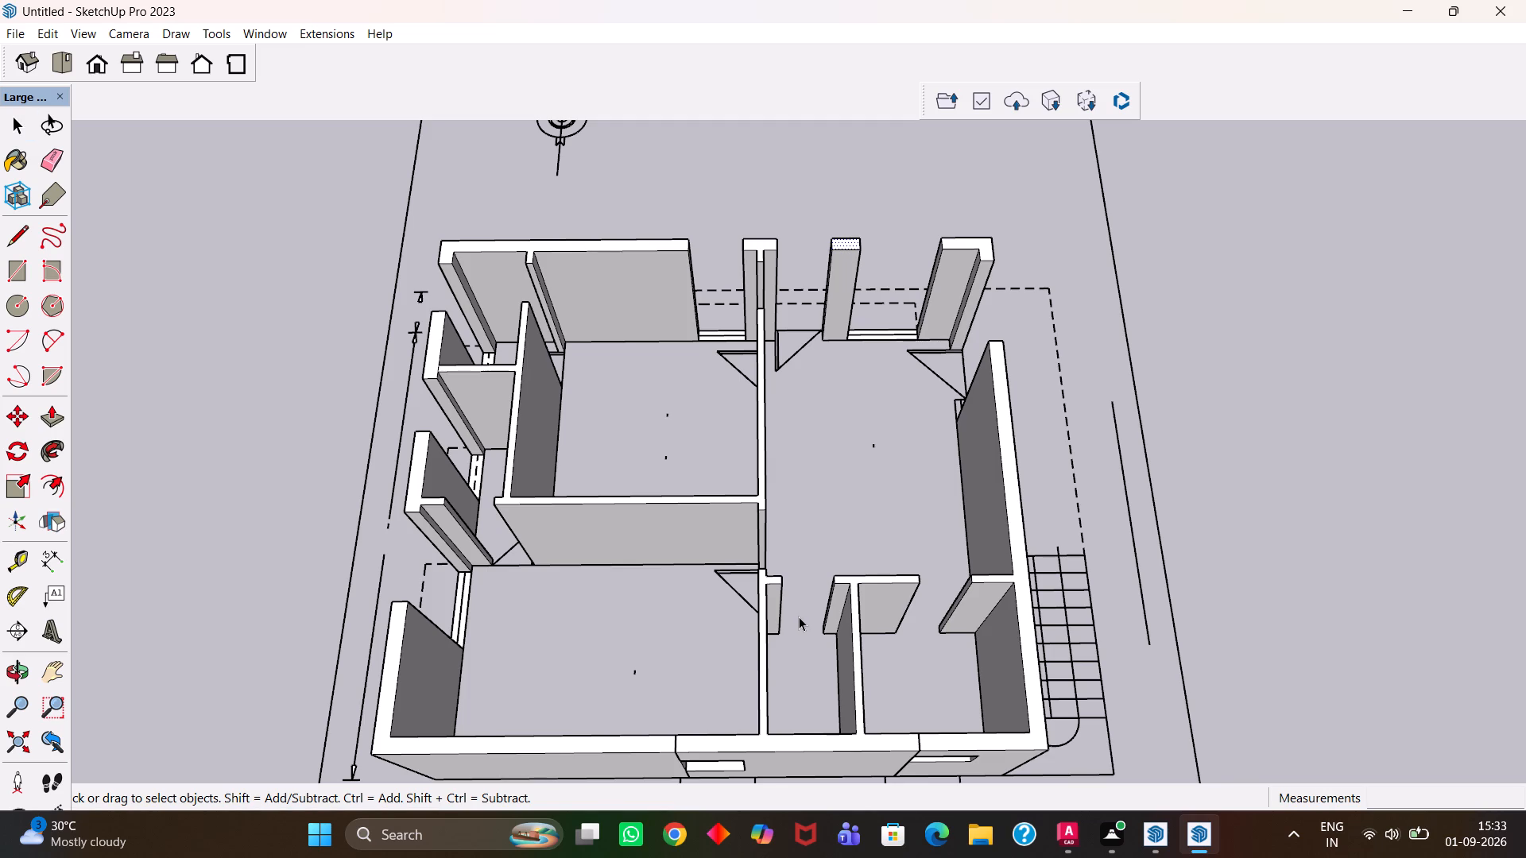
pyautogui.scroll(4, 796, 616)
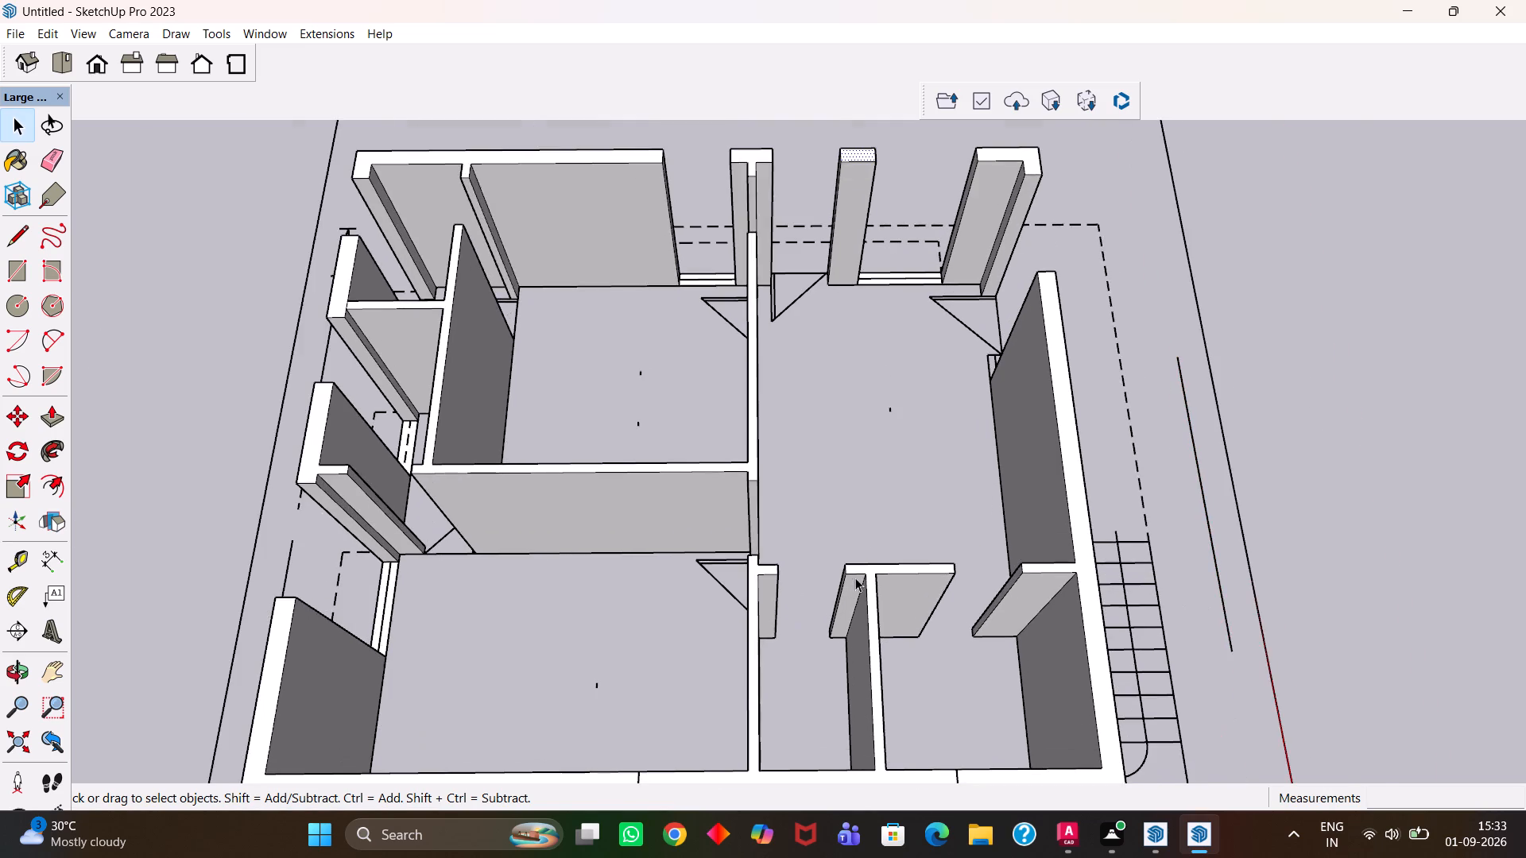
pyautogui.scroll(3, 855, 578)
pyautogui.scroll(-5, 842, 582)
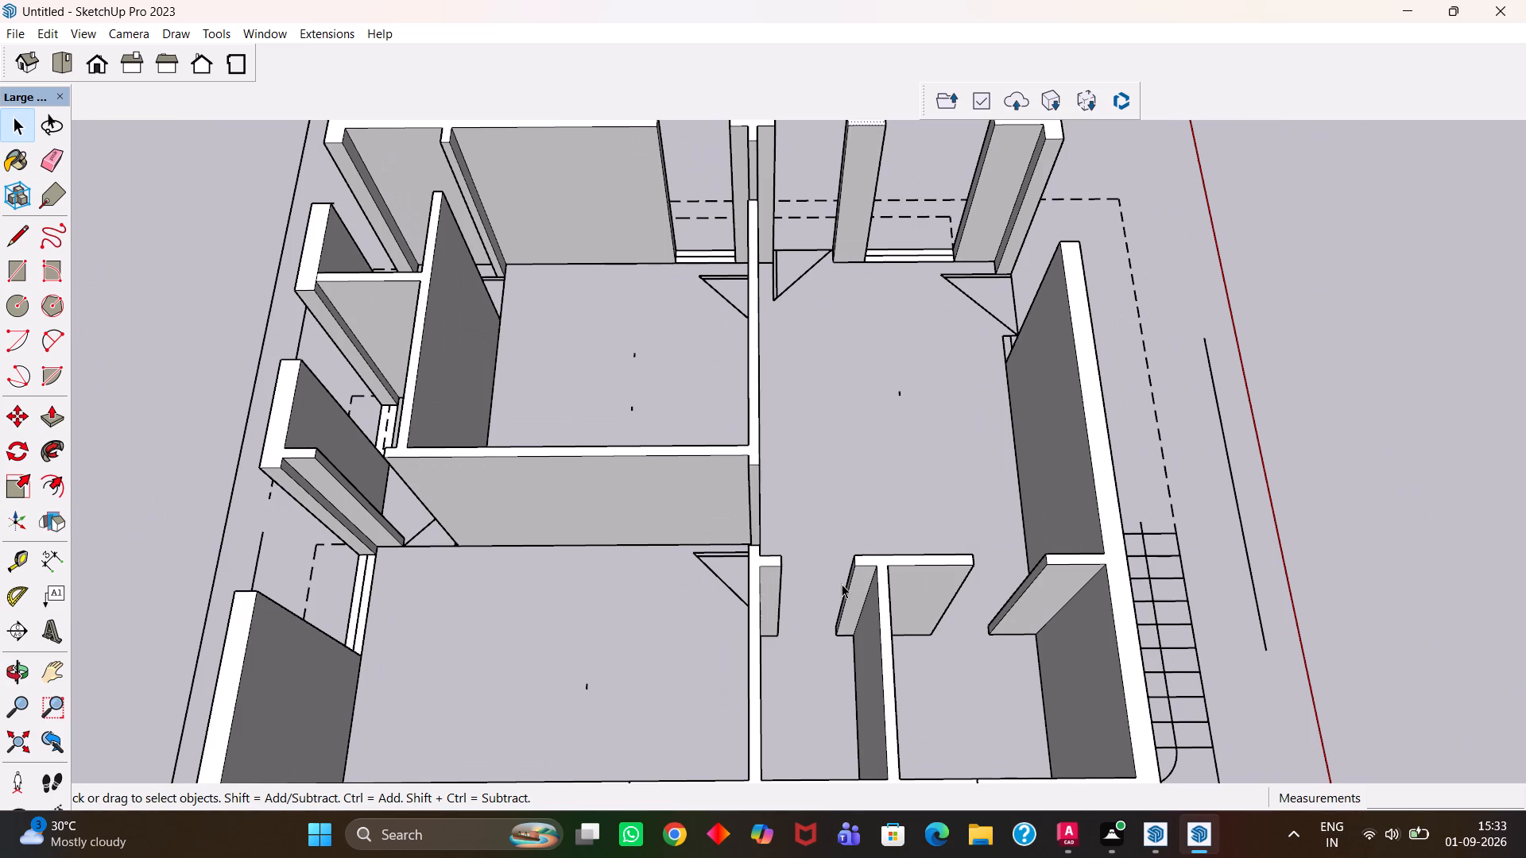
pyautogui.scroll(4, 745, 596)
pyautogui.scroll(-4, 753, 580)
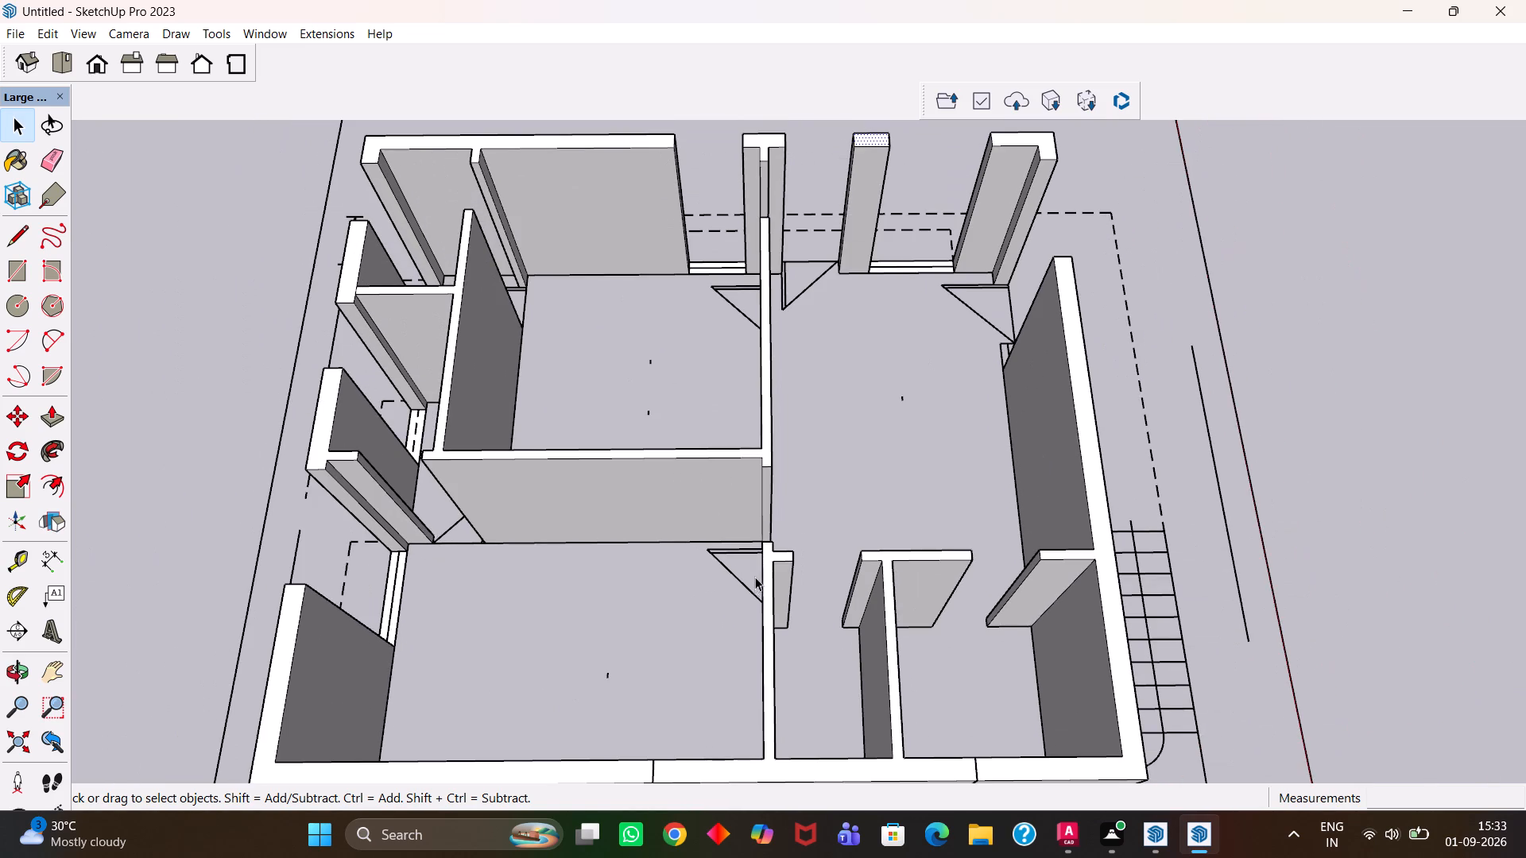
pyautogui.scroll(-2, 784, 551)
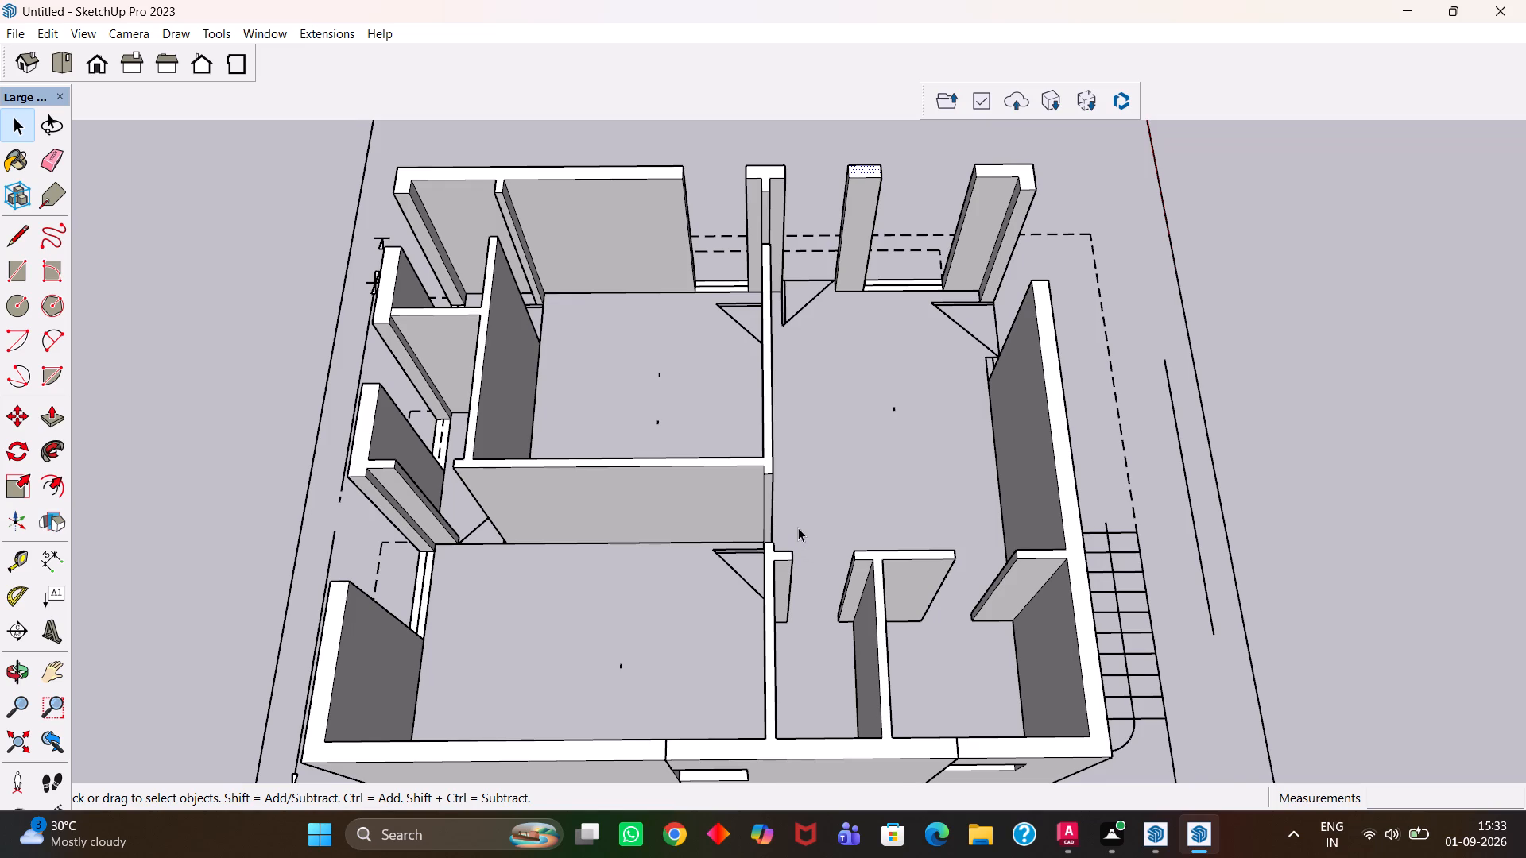
# Draw a floor rectangle over the enclosed middle room, extending under the dividing wall to its face on the hall side.
pyautogui.press('h')
pyautogui.scroll(-6, 798, 528)
pyautogui.scroll(5, 552, 320)
pyautogui.scroll(3, 787, 458)
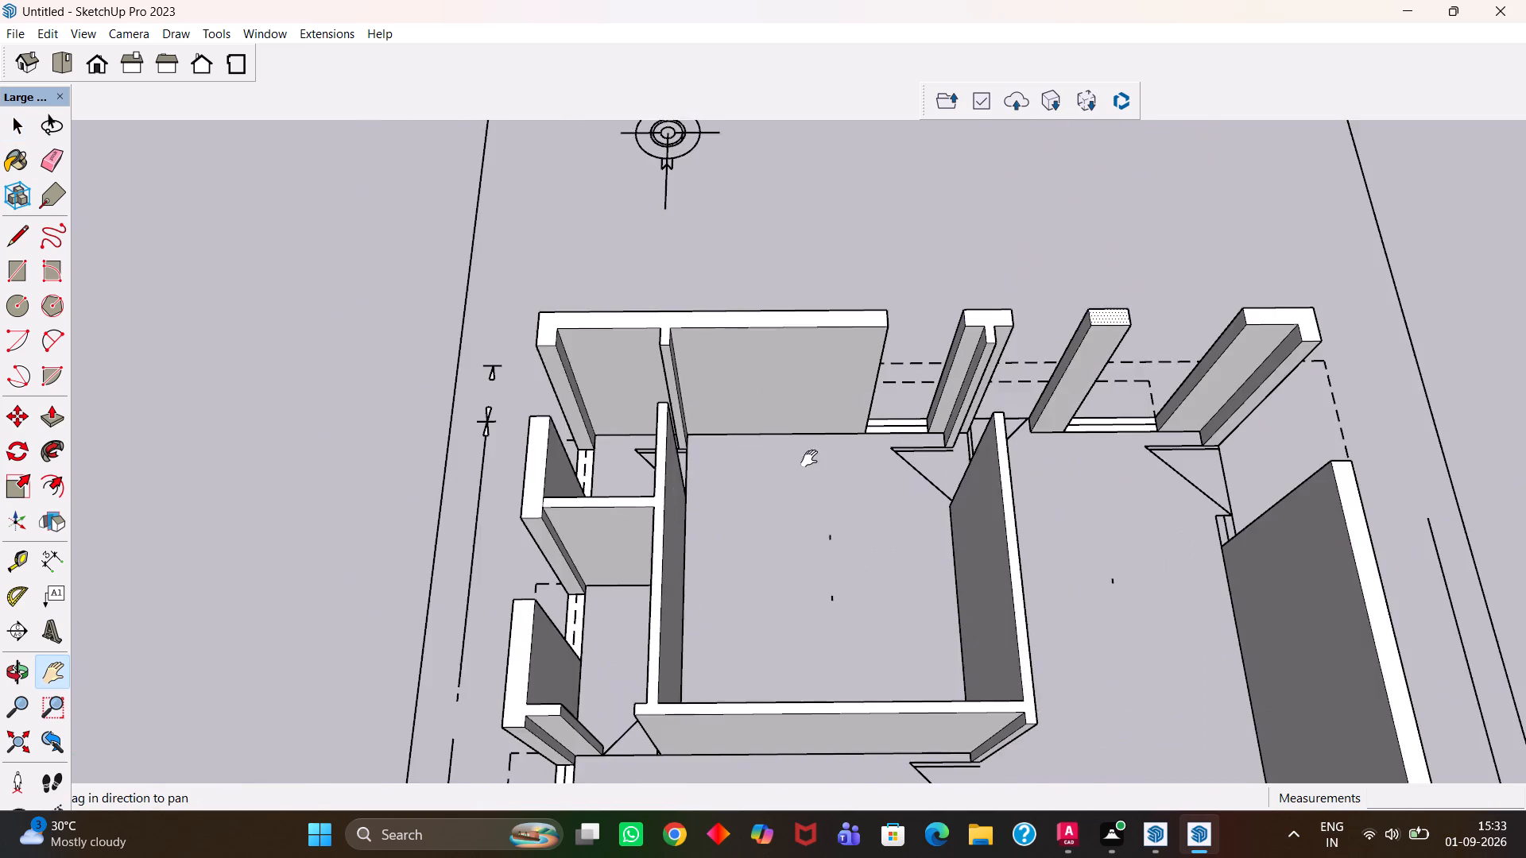
pyautogui.moveTo(796, 476); pyautogui.dragTo(793, 576, button='middle')
pyautogui.scroll(2, 793, 576)
pyautogui.moveTo(814, 570); pyautogui.dragTo(753, 497)
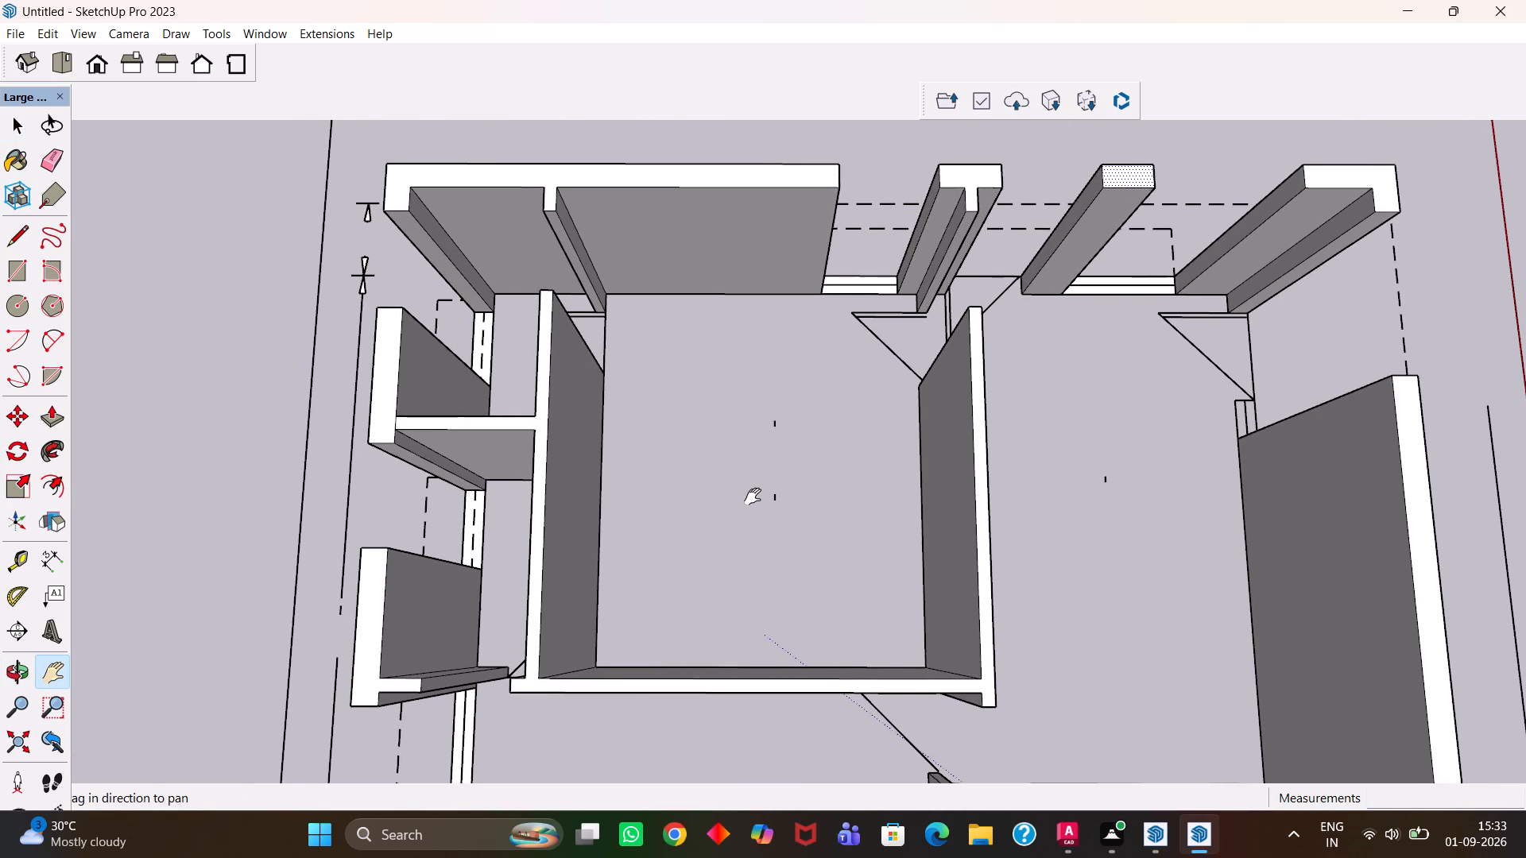
pyautogui.moveTo(753, 497); pyautogui.dragTo(755, 497)
pyautogui.press('r')
pyautogui.click(599, 667)
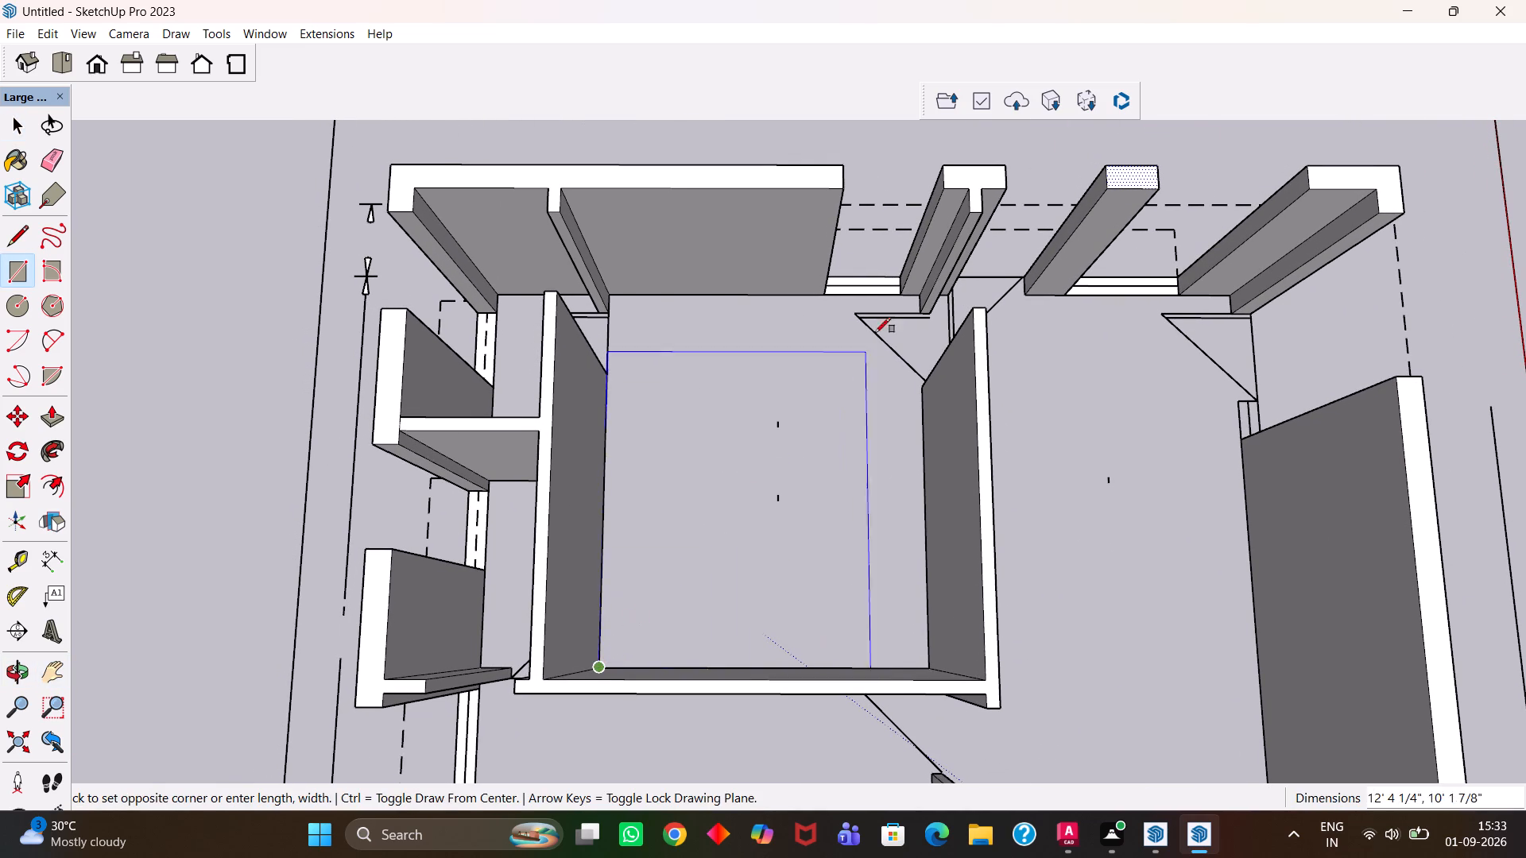
pyautogui.scroll(15, 904, 301)
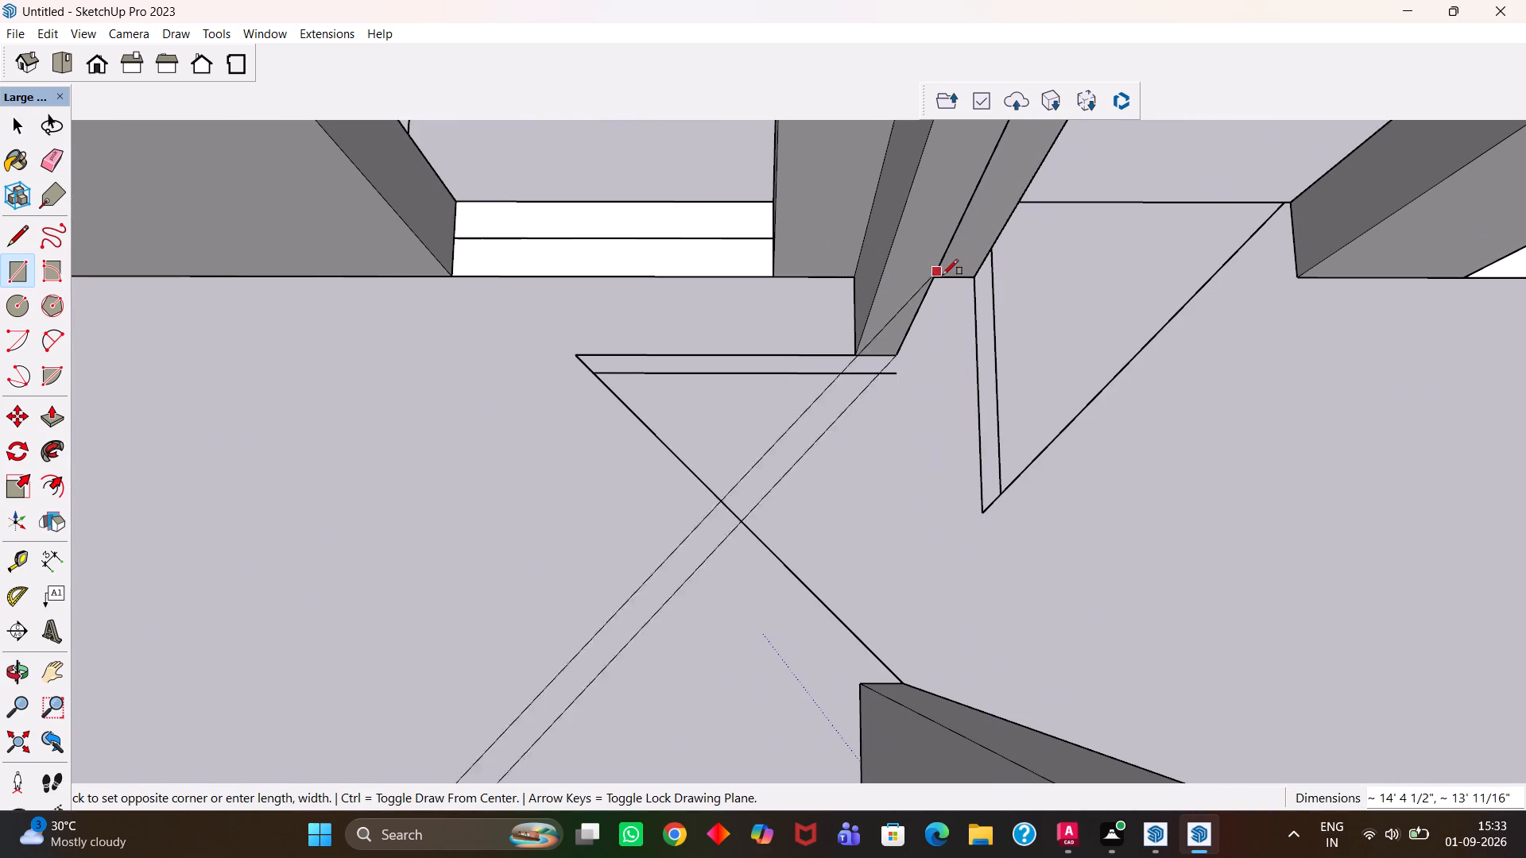
pyautogui.click(976, 275)
# Reverse the middle room's new floor face so its white side points up.
pyautogui.scroll(-6, 898, 296)
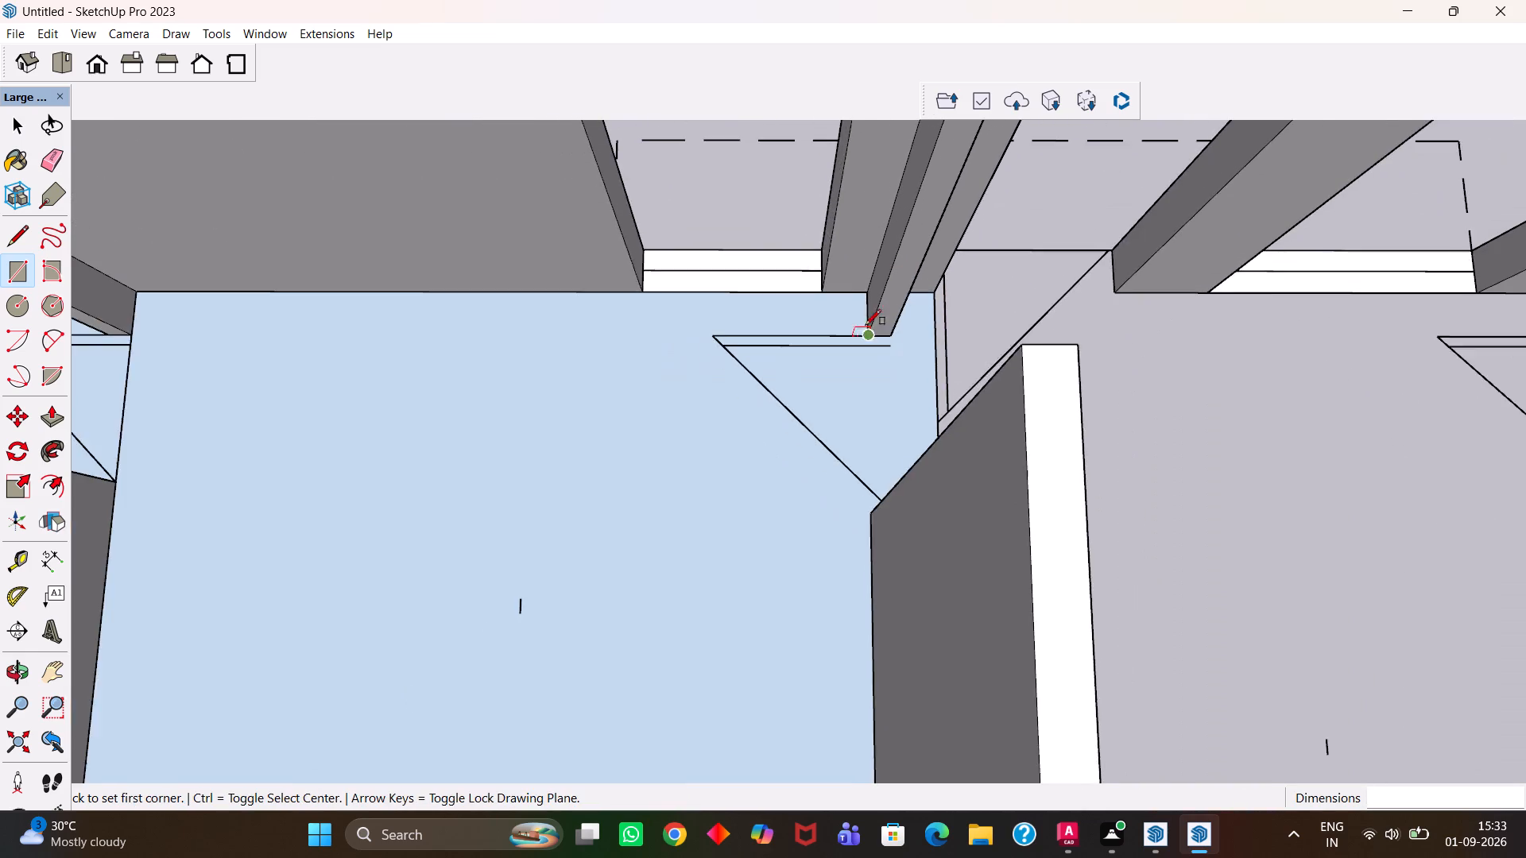
pyautogui.scroll(-6, 866, 325)
pyautogui.press('h')
pyautogui.moveTo(634, 514); pyautogui.dragTo(728, 442)
pyautogui.press('space')
pyautogui.scroll(-3, 737, 436)
pyautogui.click(744, 454)
pyautogui.rightClick(757, 459)
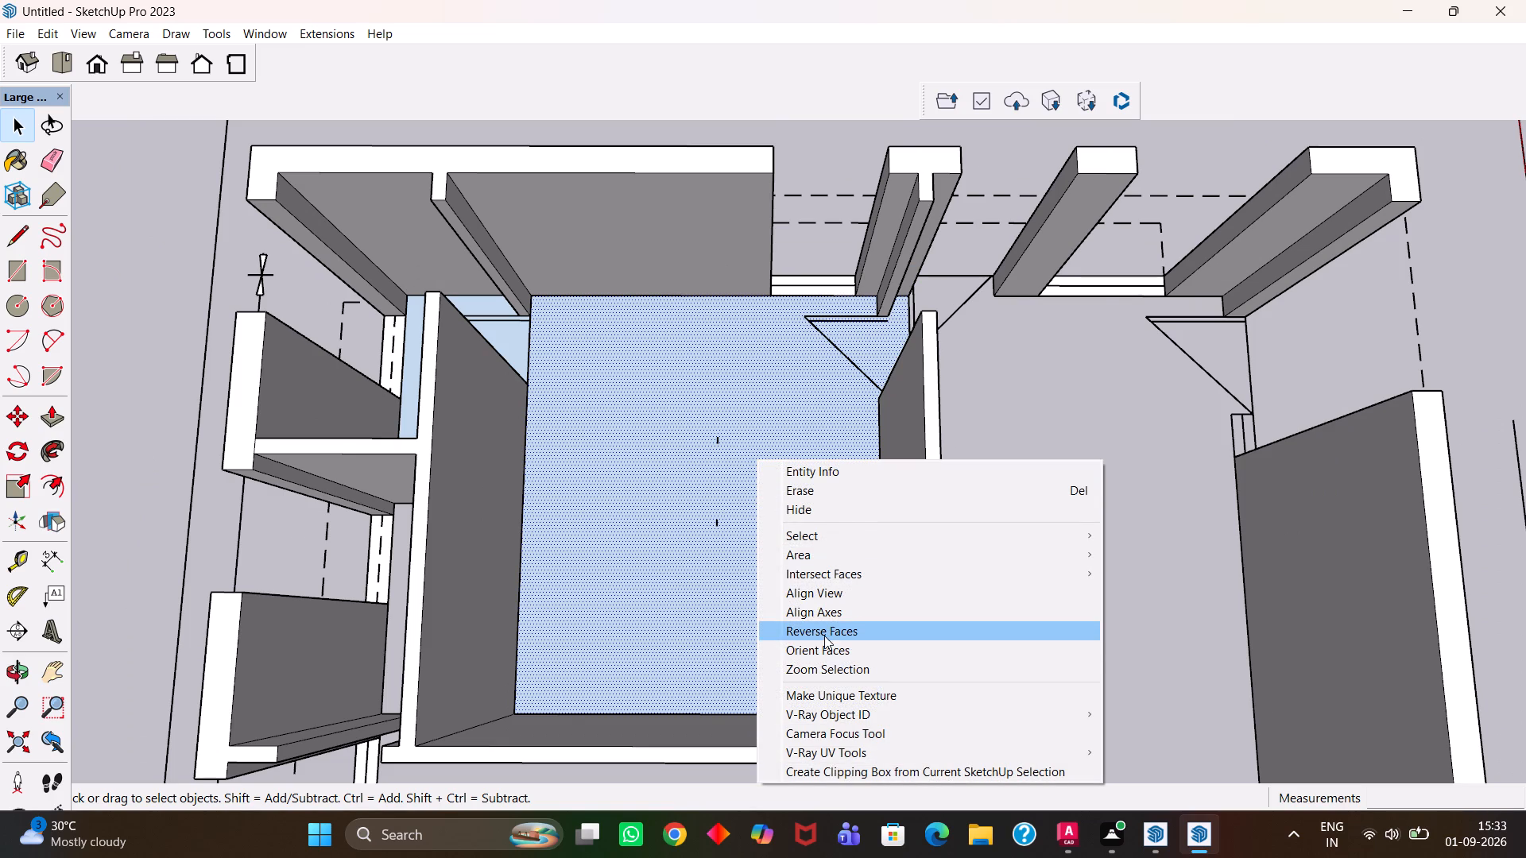
pyautogui.moveTo(824, 636); pyautogui.dragTo(824, 623)
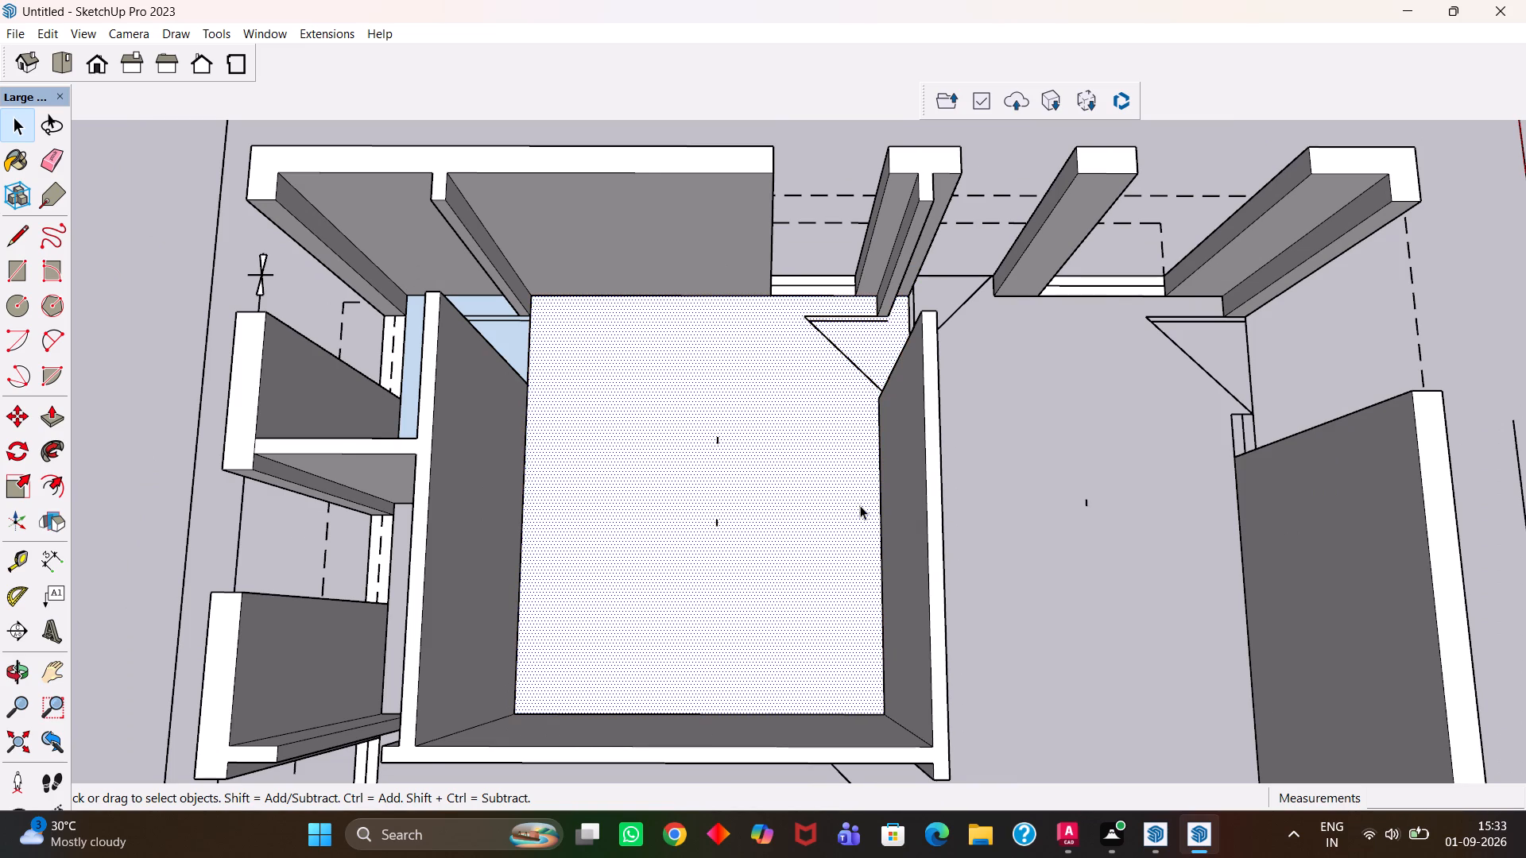
# Draw a floor rectangle over the hall, from the doorway corner beside the dividing wall to the stair-side wall at the small rooms' partition.
pyautogui.press('h')
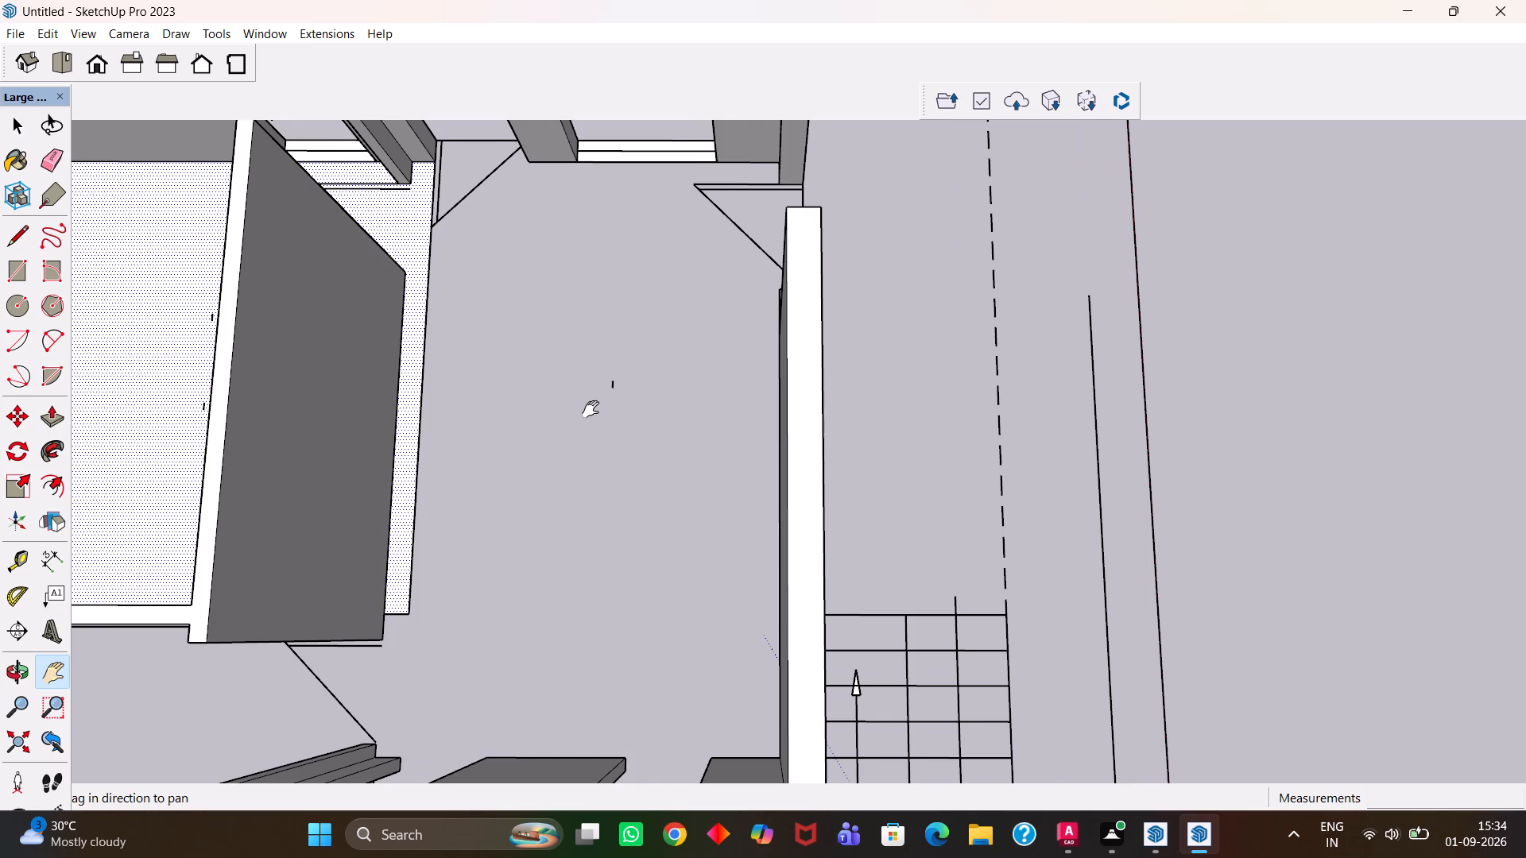
pyautogui.scroll(3, 591, 409)
pyautogui.scroll(-2, 591, 409)
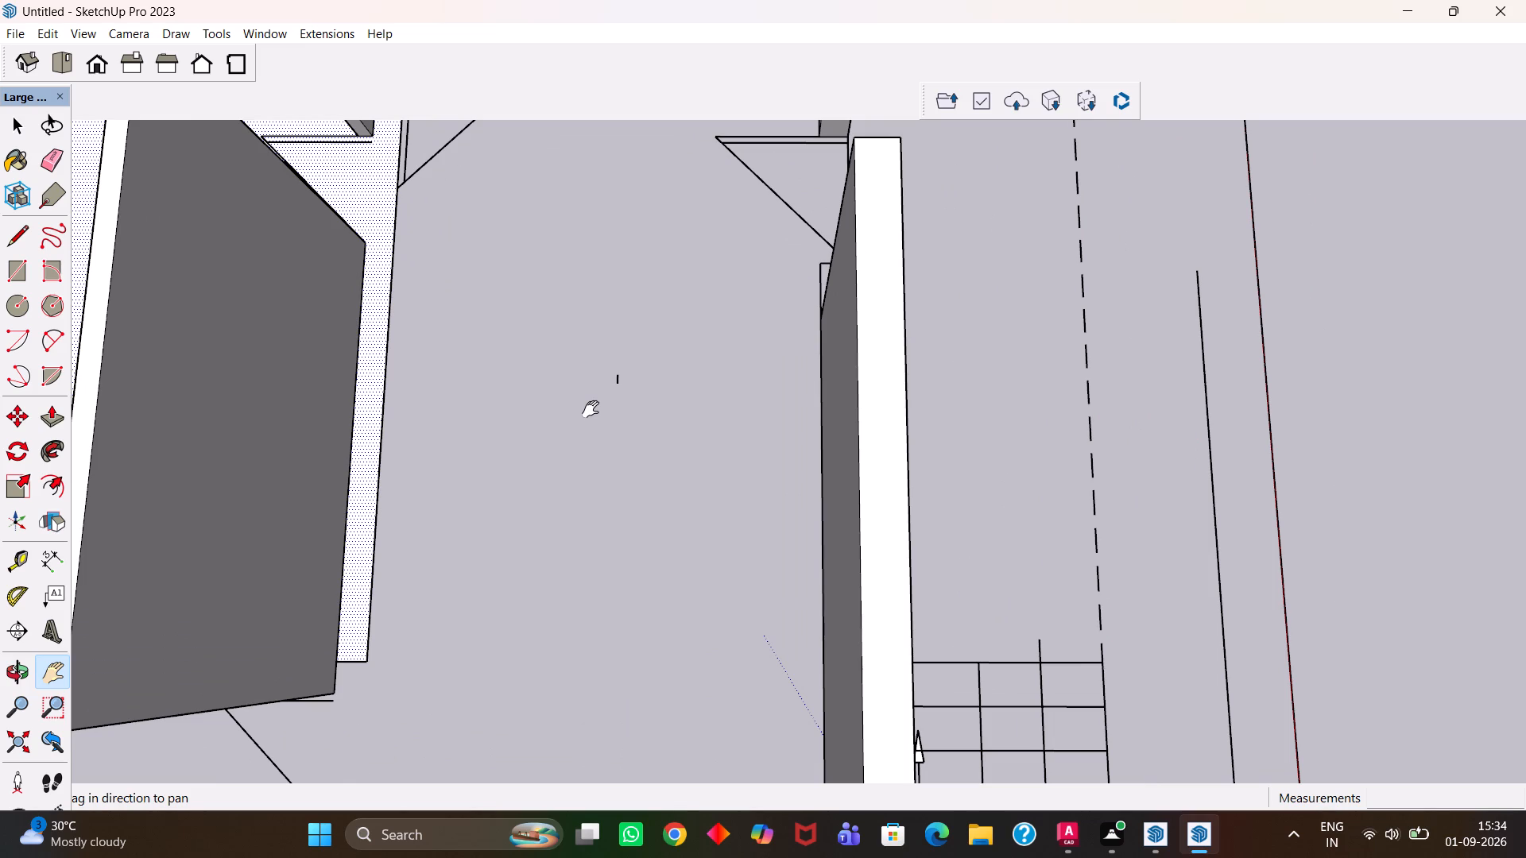
pyautogui.scroll(-1, 591, 409)
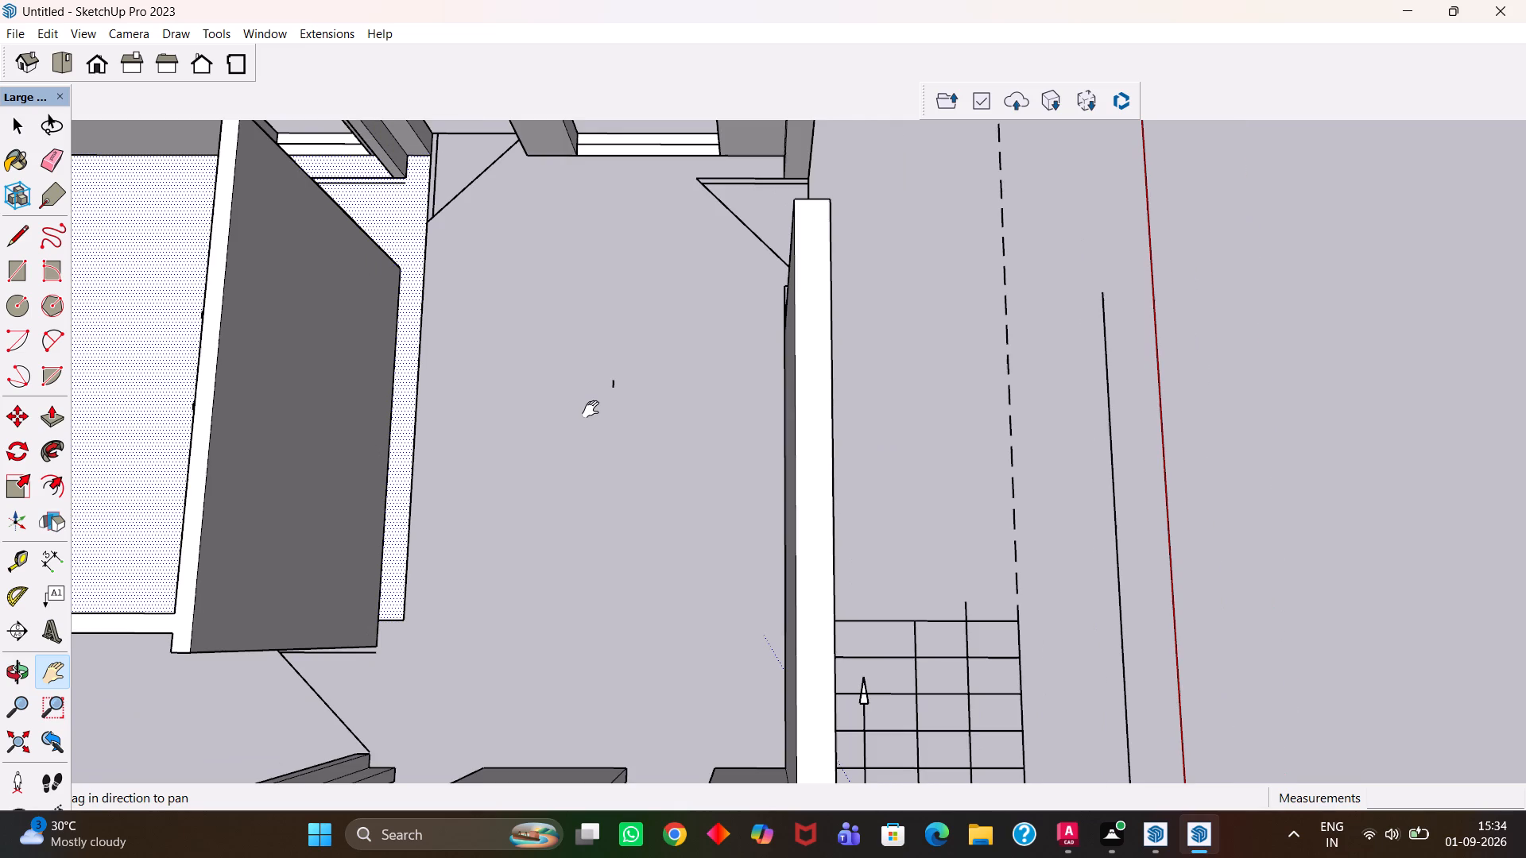
pyautogui.scroll(-5, 591, 407)
pyautogui.scroll(4, 518, 367)
pyautogui.moveTo(511, 322); pyautogui.dragTo(540, 369)
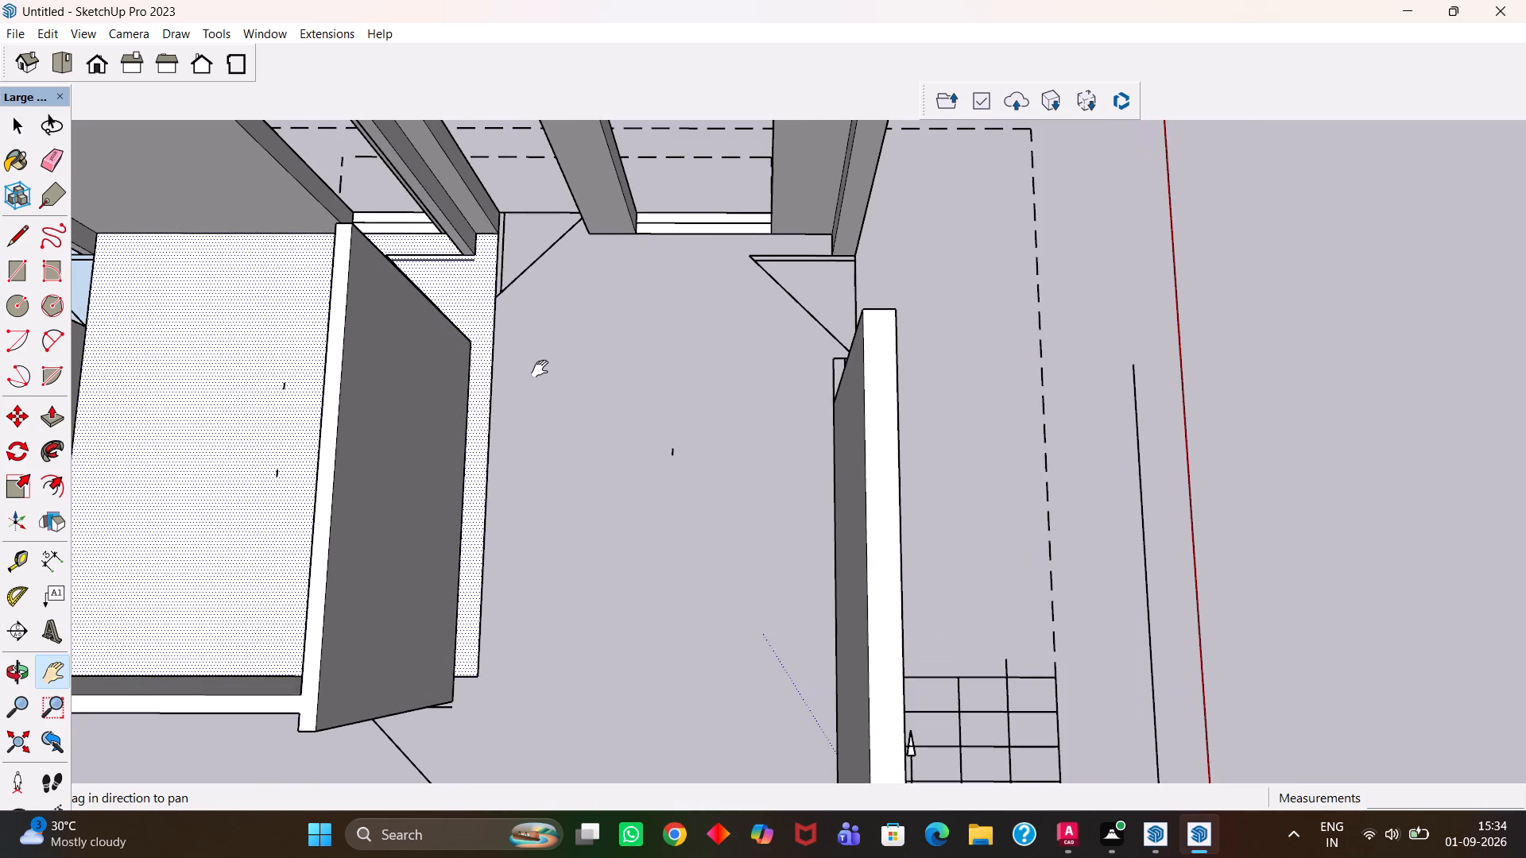
pyautogui.scroll(4, 536, 364)
pyautogui.moveTo(541, 334); pyautogui.dragTo(549, 373)
pyautogui.scroll(5, 521, 280)
pyautogui.moveTo(511, 230); pyautogui.dragTo(511, 248)
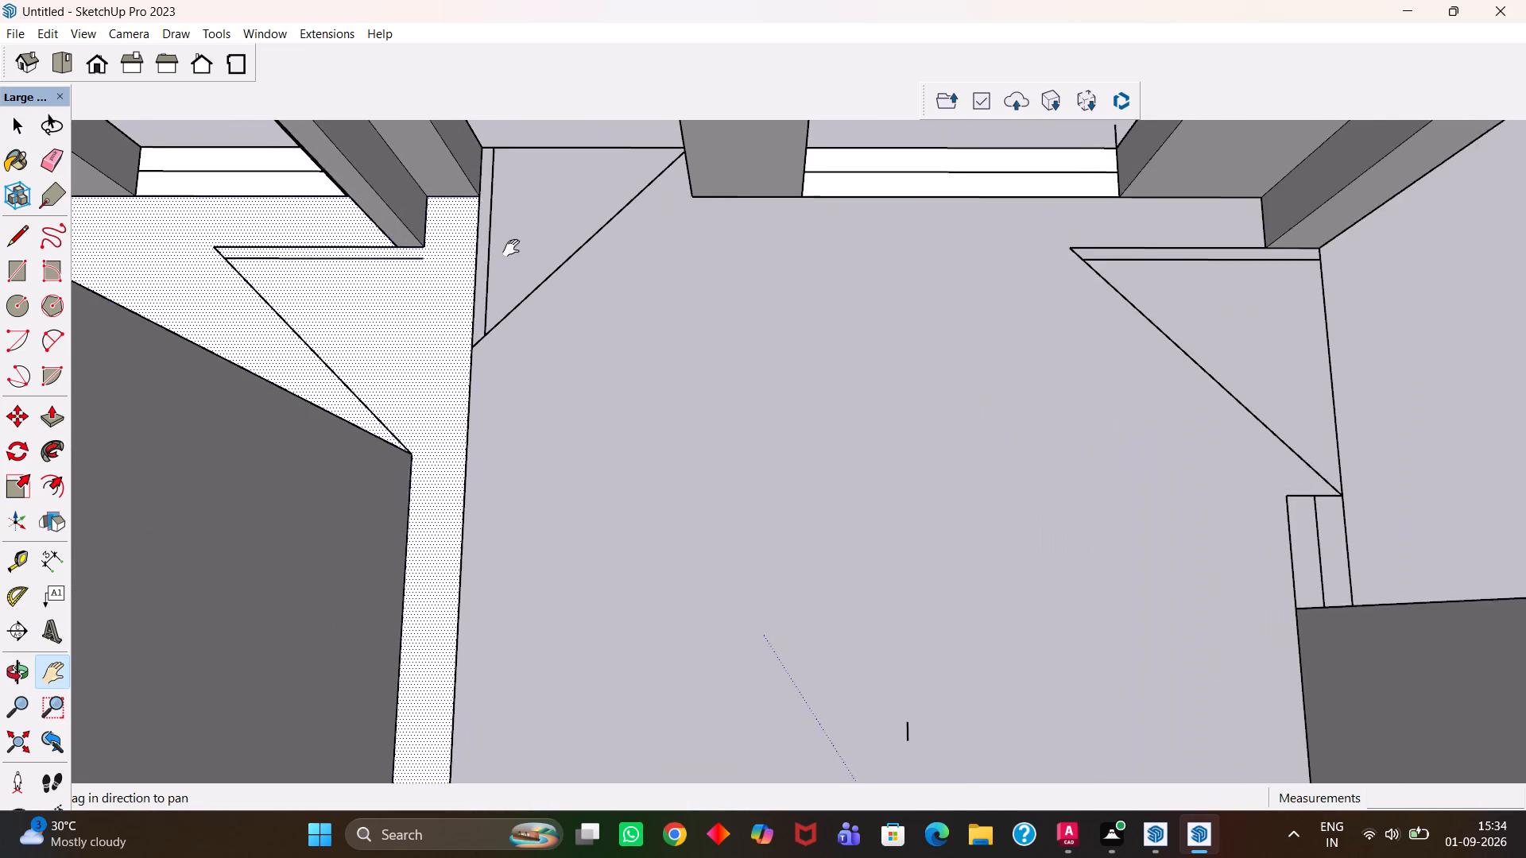
pyautogui.moveTo(511, 248); pyautogui.dragTo(513, 289)
pyautogui.scroll(1, 502, 236)
pyautogui.press('r')
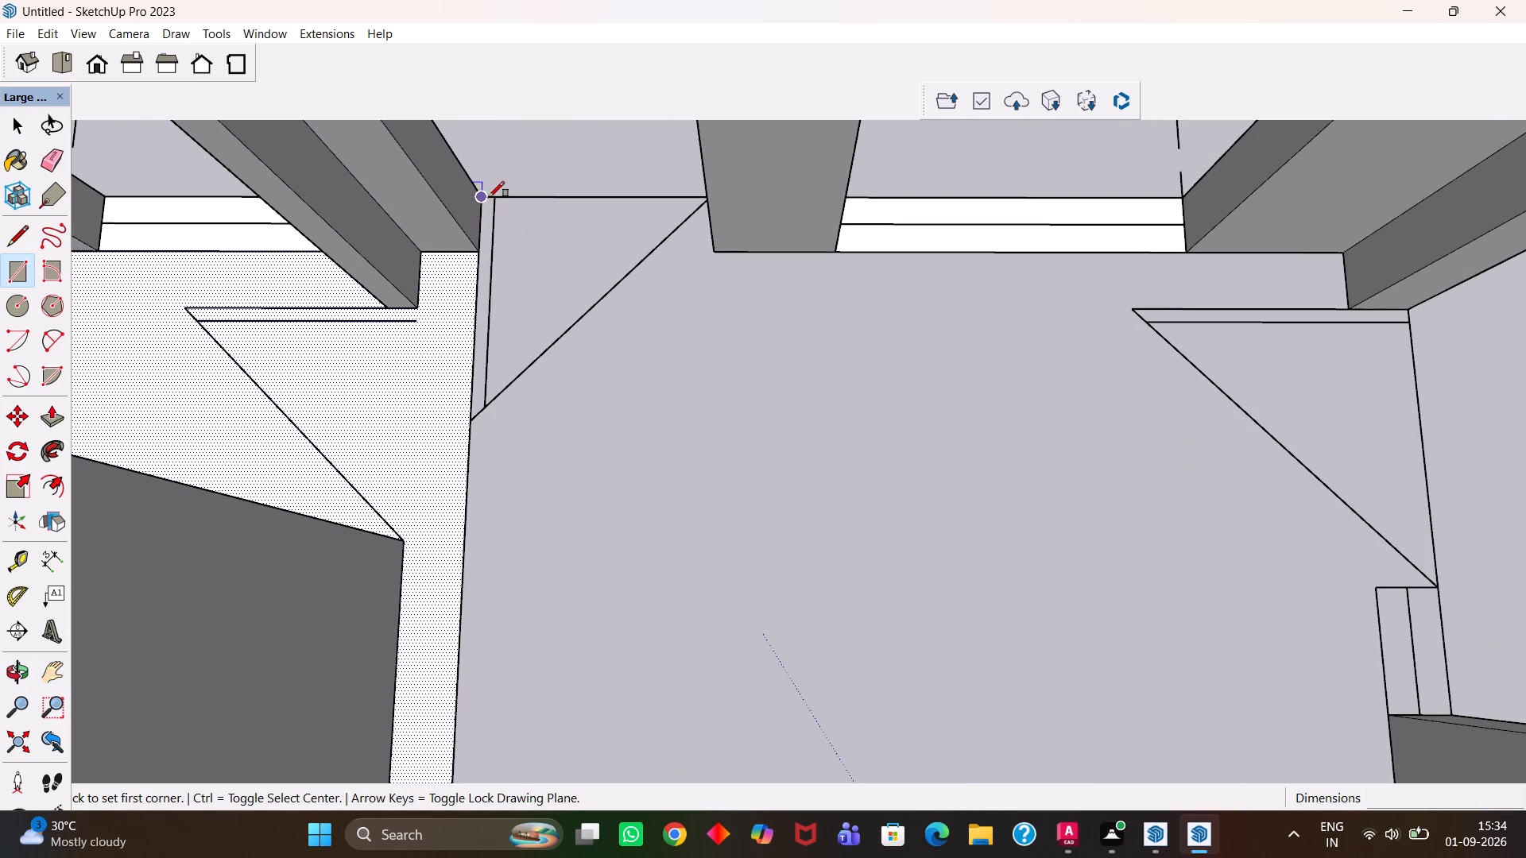
pyautogui.click(486, 196)
pyautogui.press('h')
pyautogui.scroll(-7, 849, 531)
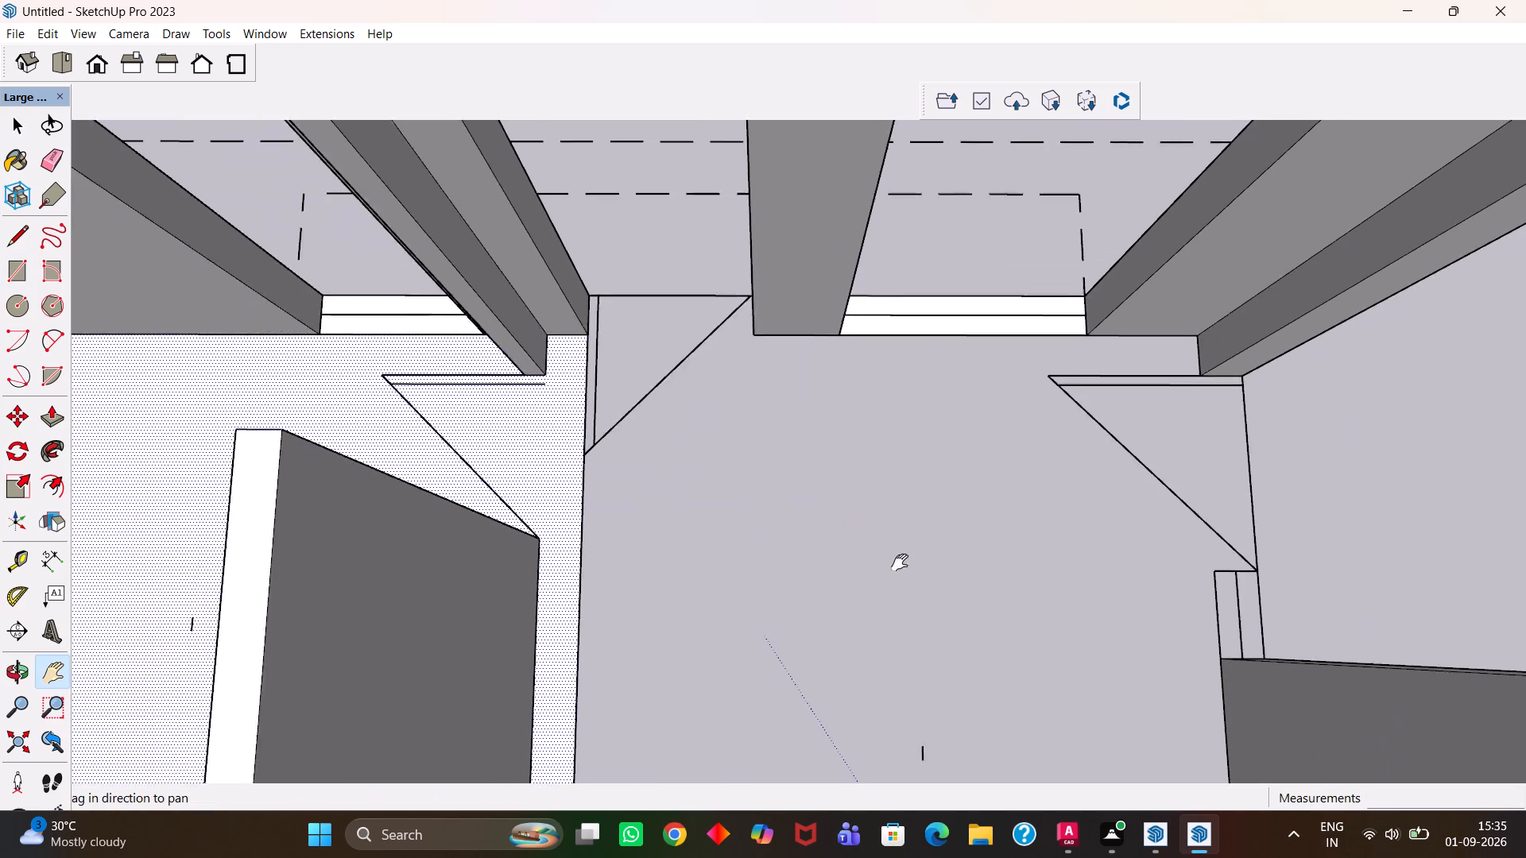
pyautogui.moveTo(900, 562); pyautogui.dragTo(732, 301)
pyautogui.scroll(-7, 725, 305)
pyautogui.scroll(1, 637, 365)
pyautogui.moveTo(640, 374); pyautogui.dragTo(987, 336, button='middle')
pyautogui.scroll(3, 1005, 446)
pyautogui.moveTo(1028, 450); pyautogui.dragTo(815, 357)
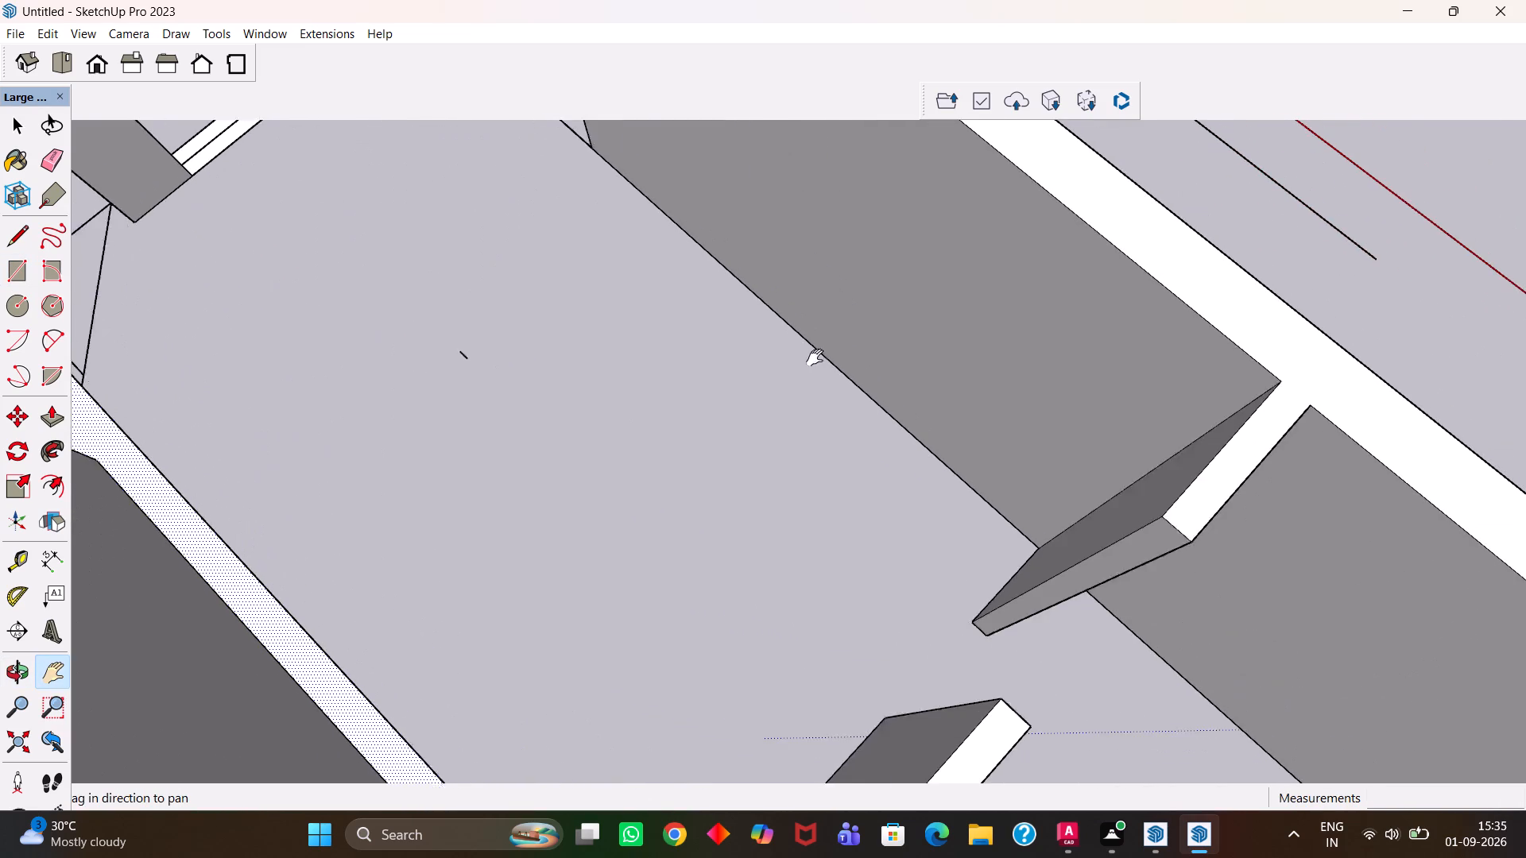
pyautogui.moveTo(815, 357); pyautogui.dragTo(800, 342)
pyautogui.scroll(-5, 788, 385)
pyautogui.moveTo(788, 455); pyautogui.dragTo(899, 435, button='middle')
pyautogui.middleClick(899, 435)
pyautogui.scroll(6, 899, 433)
pyautogui.middleClick(899, 433)
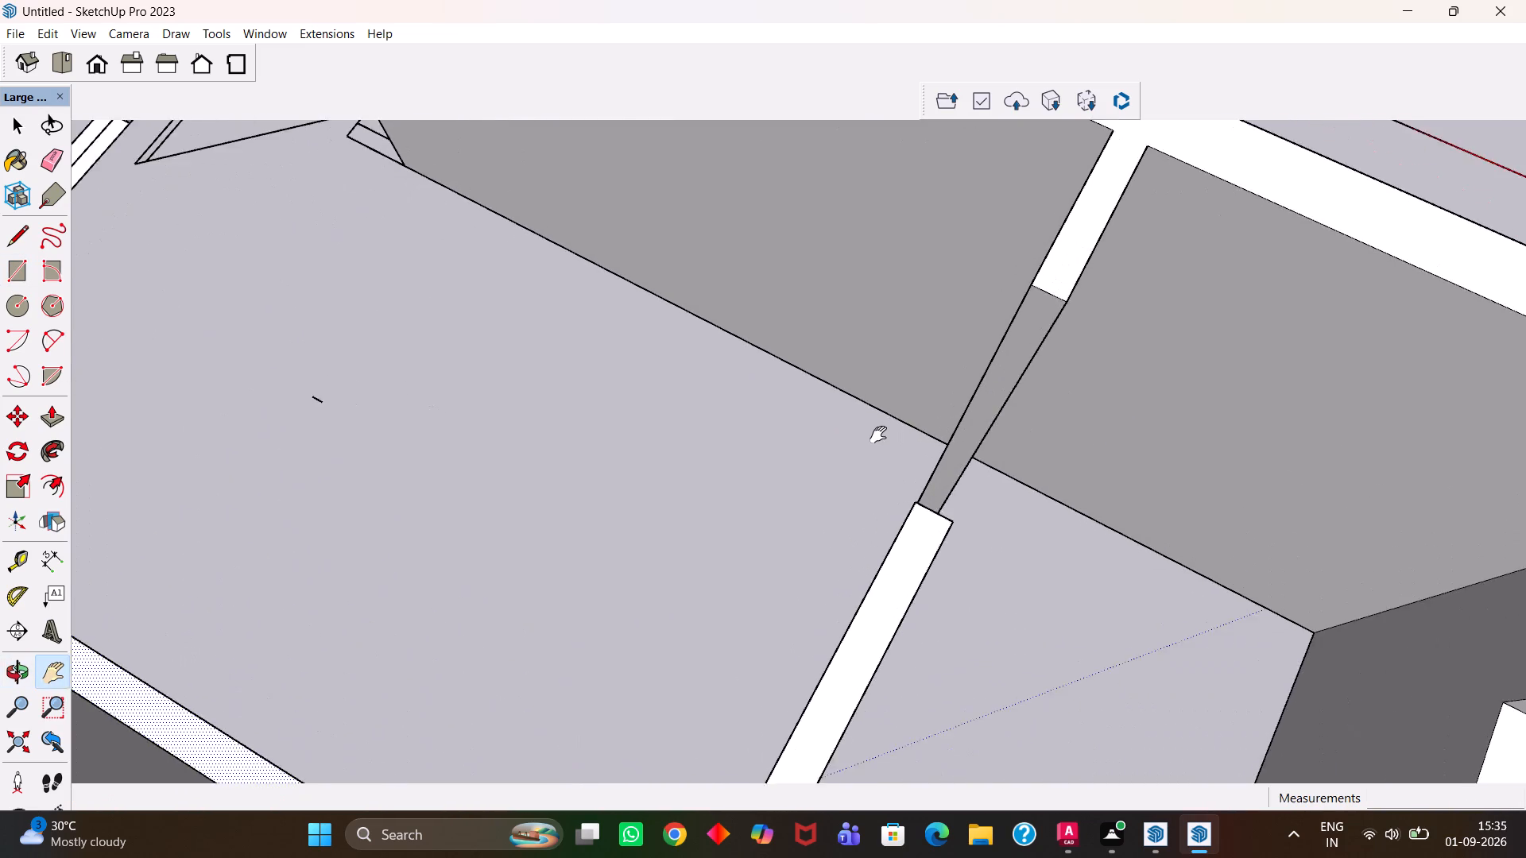
pyautogui.scroll(11, 878, 435)
pyautogui.moveTo(885, 437); pyautogui.dragTo(970, 462)
pyautogui.press('Escape')
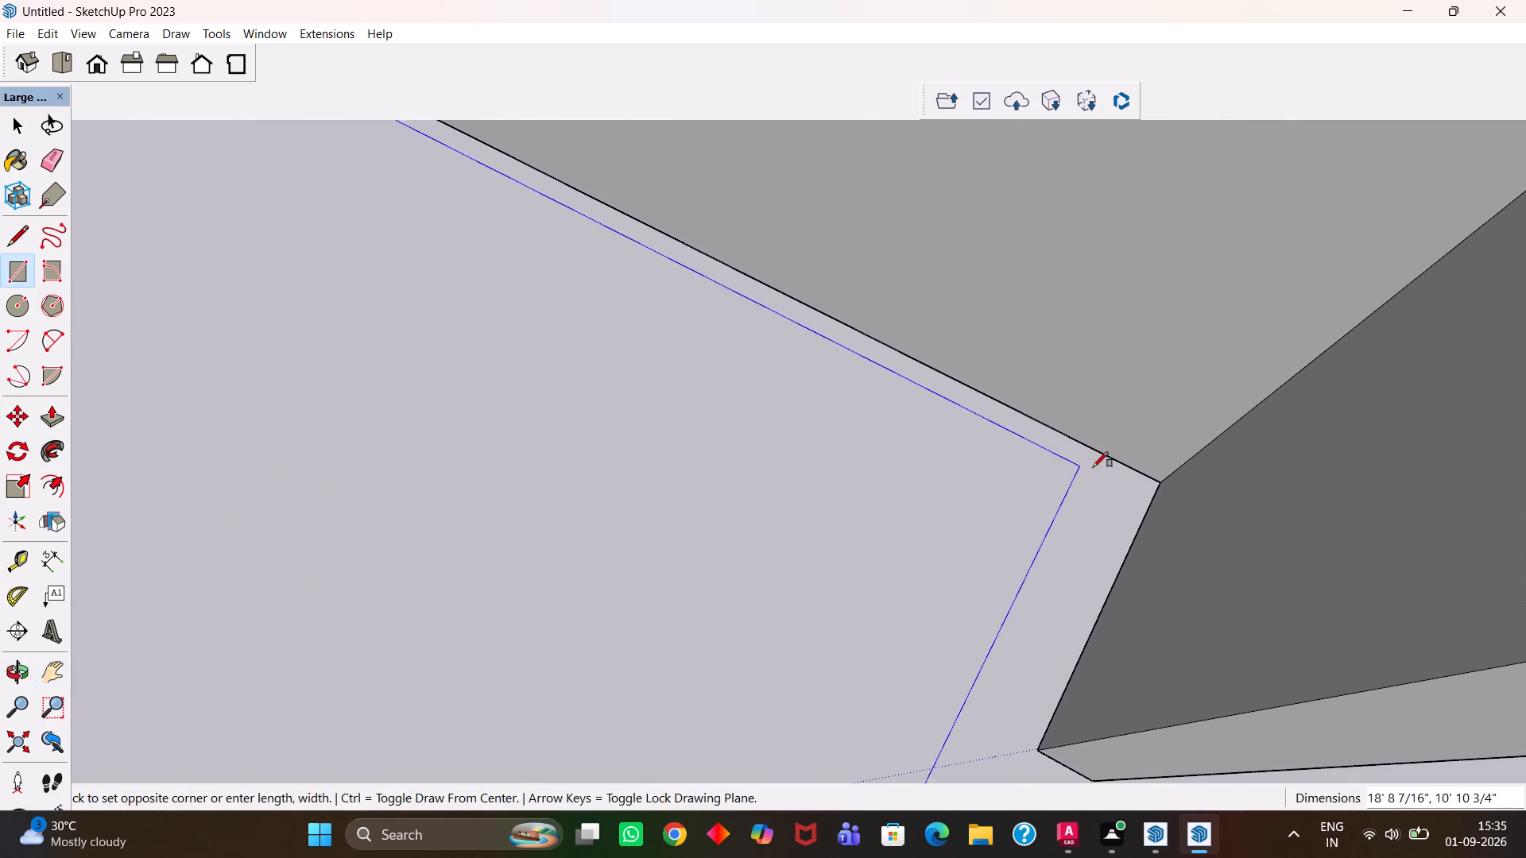
pyautogui.click(1163, 480)
# Reverse the hall's new floor face so its white side points up.
pyautogui.scroll(-7, 765, 443)
pyautogui.scroll(1, 764, 445)
pyautogui.scroll(-5, 758, 455)
pyautogui.press('space')
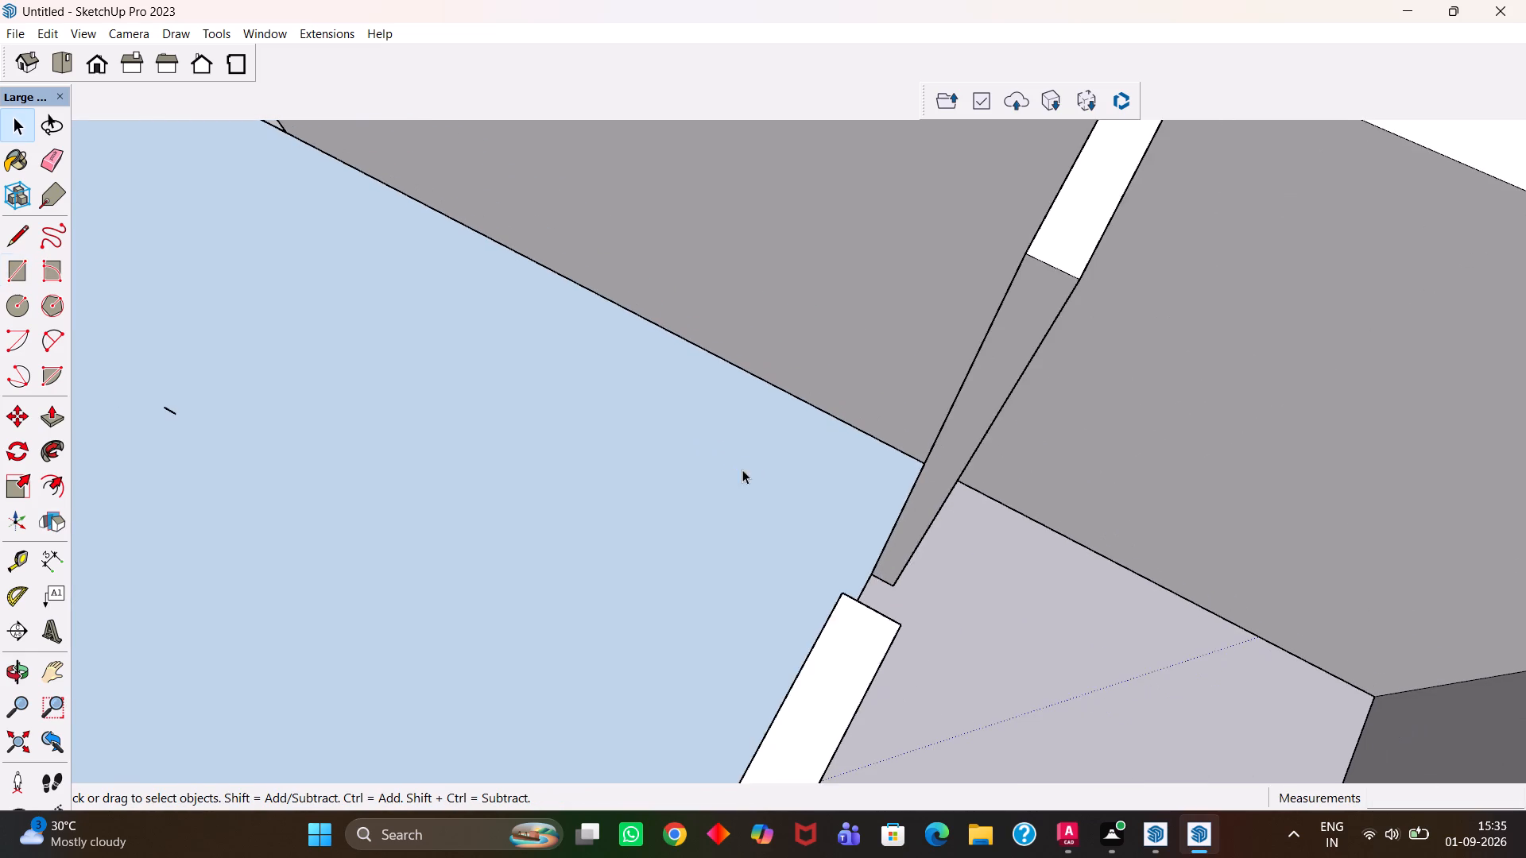
pyautogui.click(704, 475)
pyautogui.rightClick(702, 470)
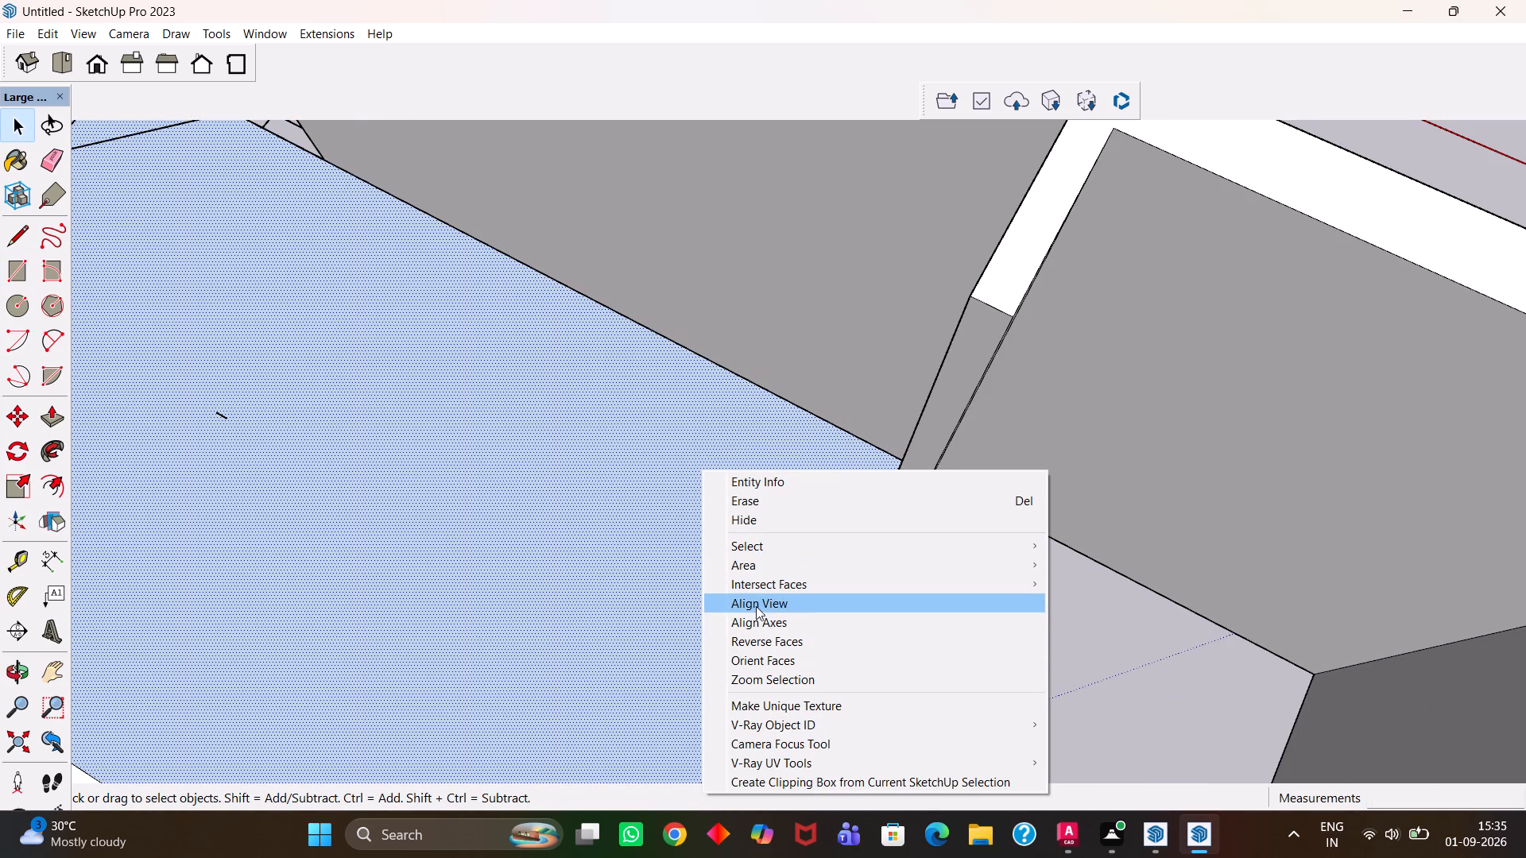
pyautogui.click(771, 641)
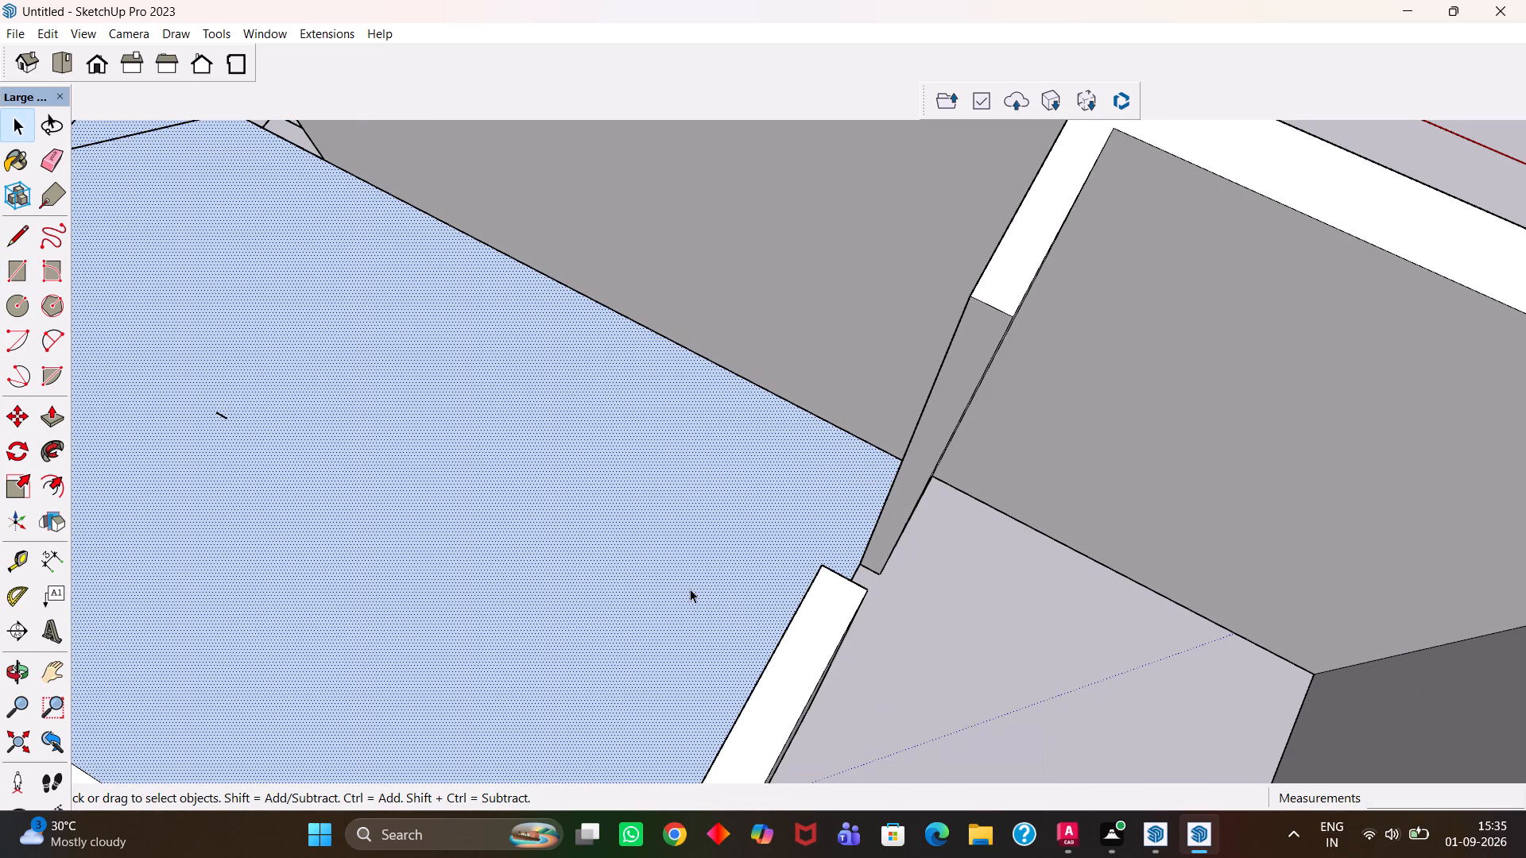
# Draw a floor rectangle about 7' 5" by 7' between the inner wall corners of the small corner room beside the staircase.
pyautogui.scroll(-15, 636, 544)
pyautogui.press('h')
pyautogui.moveTo(629, 531); pyautogui.dragTo(775, 536, button='middle')
pyautogui.scroll(9, 775, 536)
pyautogui.press('h')
pyautogui.scroll(-12, 784, 532)
pyautogui.scroll(7, 765, 595)
pyautogui.moveTo(766, 605); pyautogui.dragTo(794, 620, button='middle')
pyautogui.scroll(4, 722, 507)
pyautogui.moveTo(726, 516); pyautogui.dragTo(768, 591, button='middle')
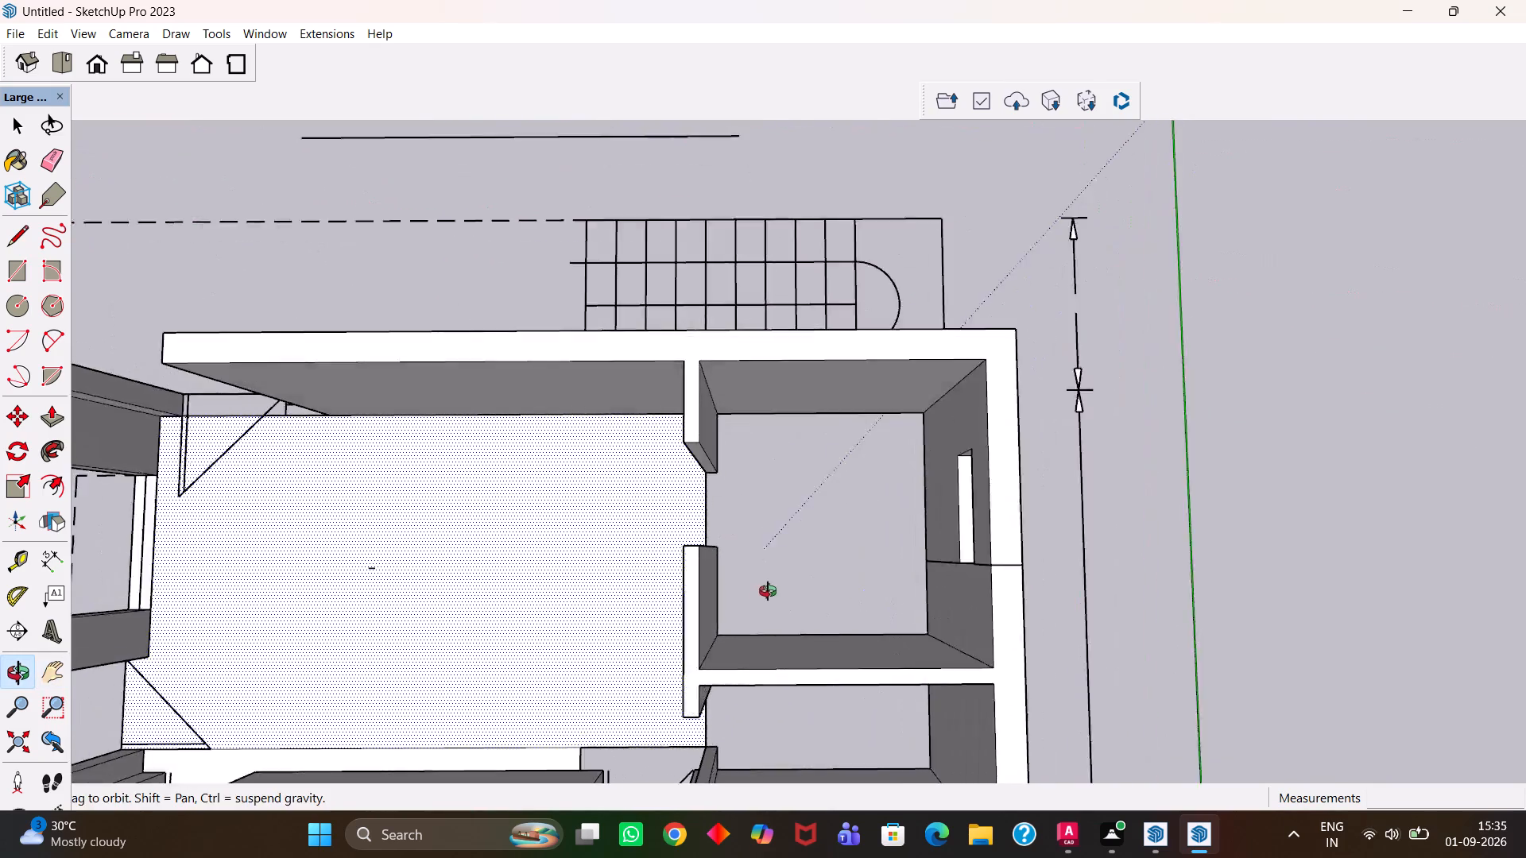
pyautogui.scroll(2, 768, 591)
pyautogui.moveTo(768, 591); pyautogui.dragTo(771, 587, button='middle')
pyautogui.moveTo(859, 518); pyautogui.dragTo(753, 519)
pyautogui.scroll(3, 707, 522)
pyautogui.moveTo(699, 529); pyautogui.dragTo(709, 520)
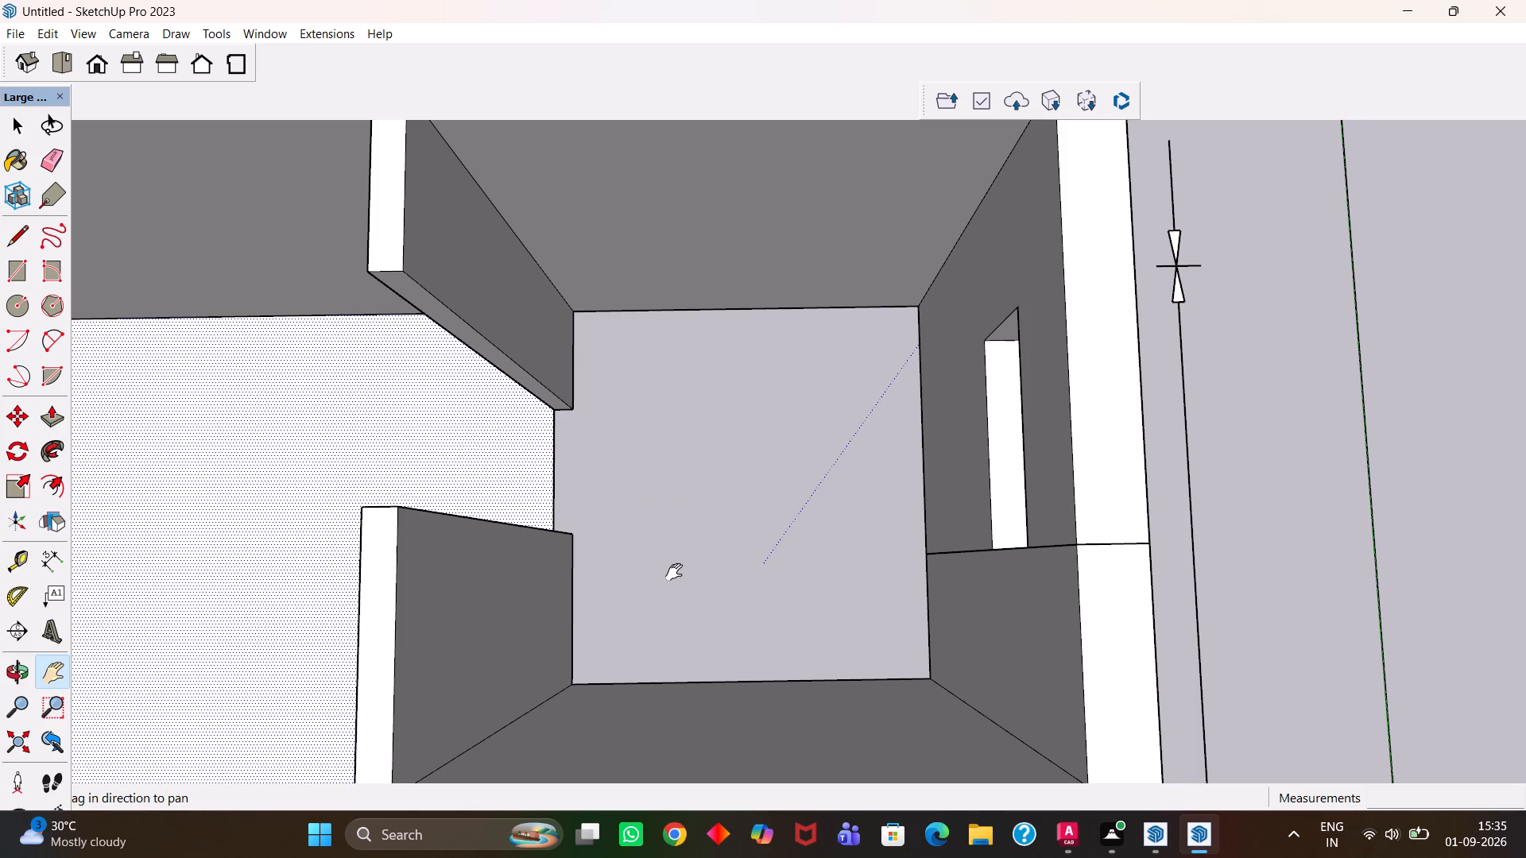
pyautogui.scroll(4, 674, 572)
pyautogui.press('r')
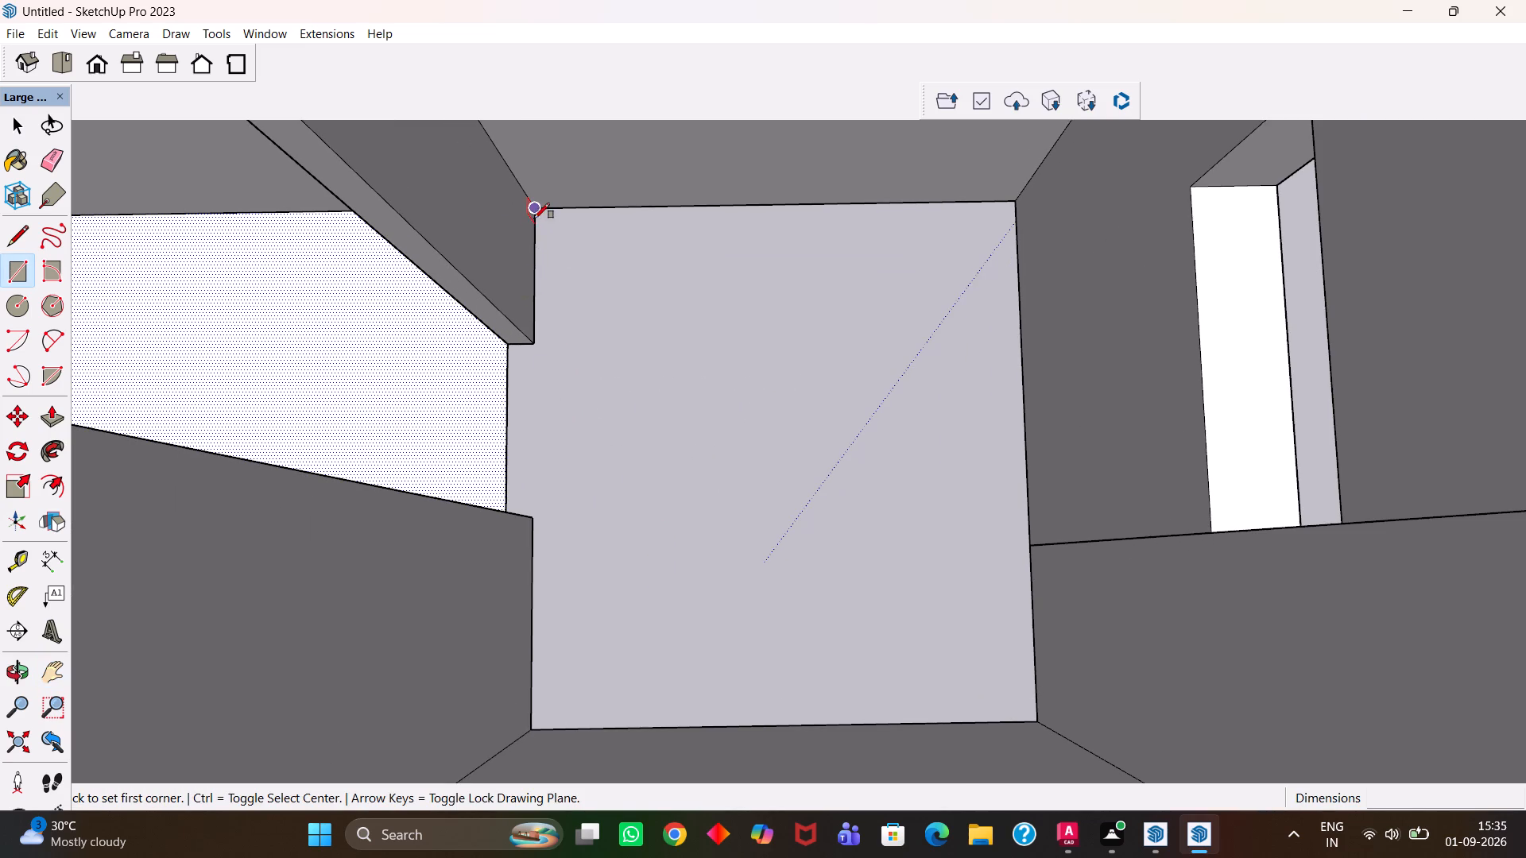
pyautogui.click(536, 214)
pyautogui.click(1039, 719)
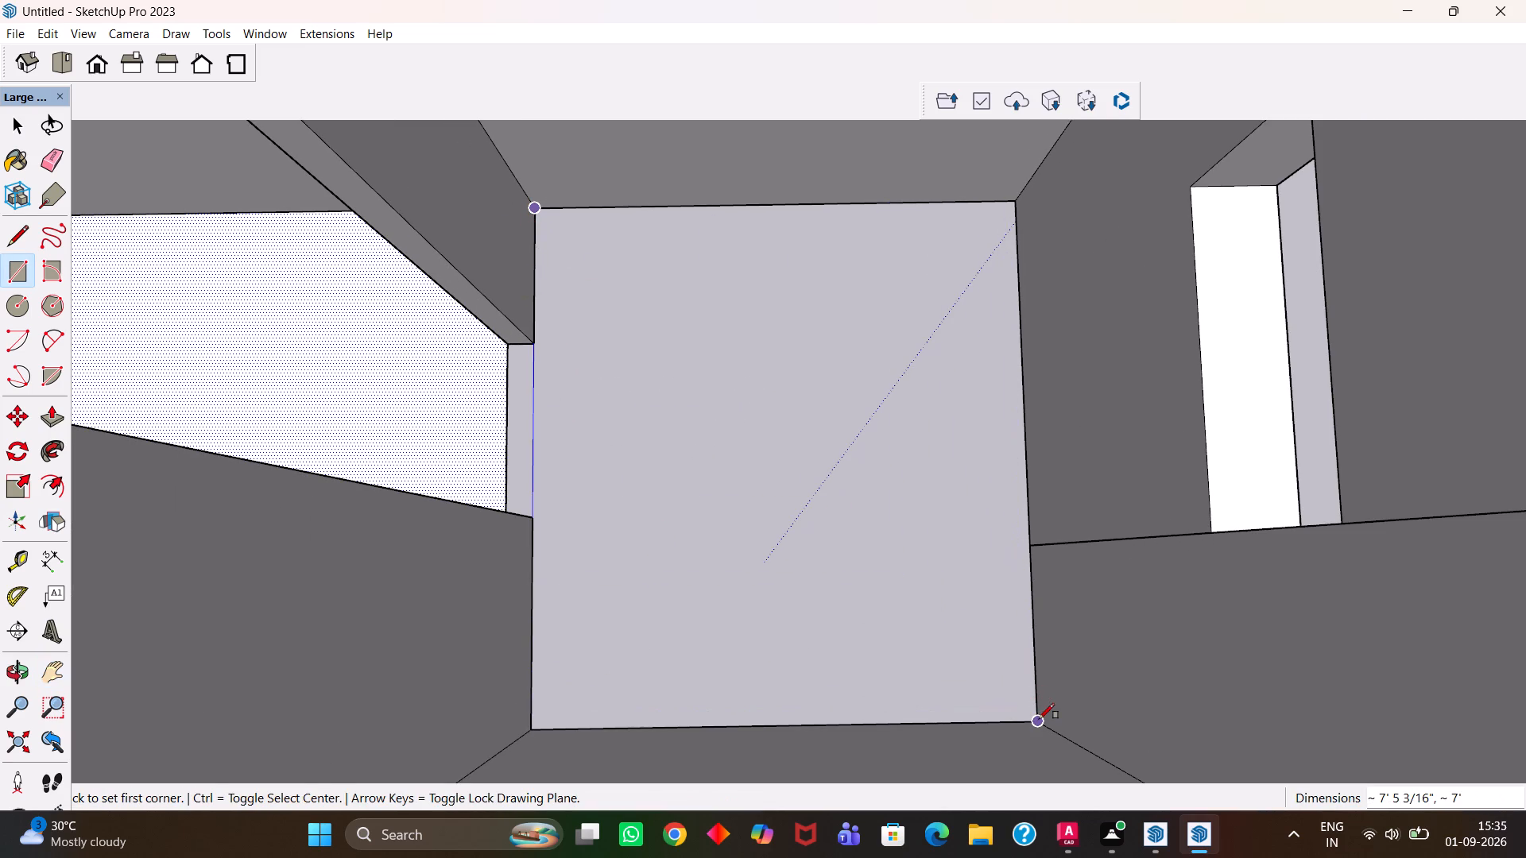
# Draw a rectangle about 2' 6" by 4 1/2" filling the floor of the doorway between the hall and the small corner room.
pyautogui.scroll(4, 526, 499)
pyautogui.scroll(2, 464, 324)
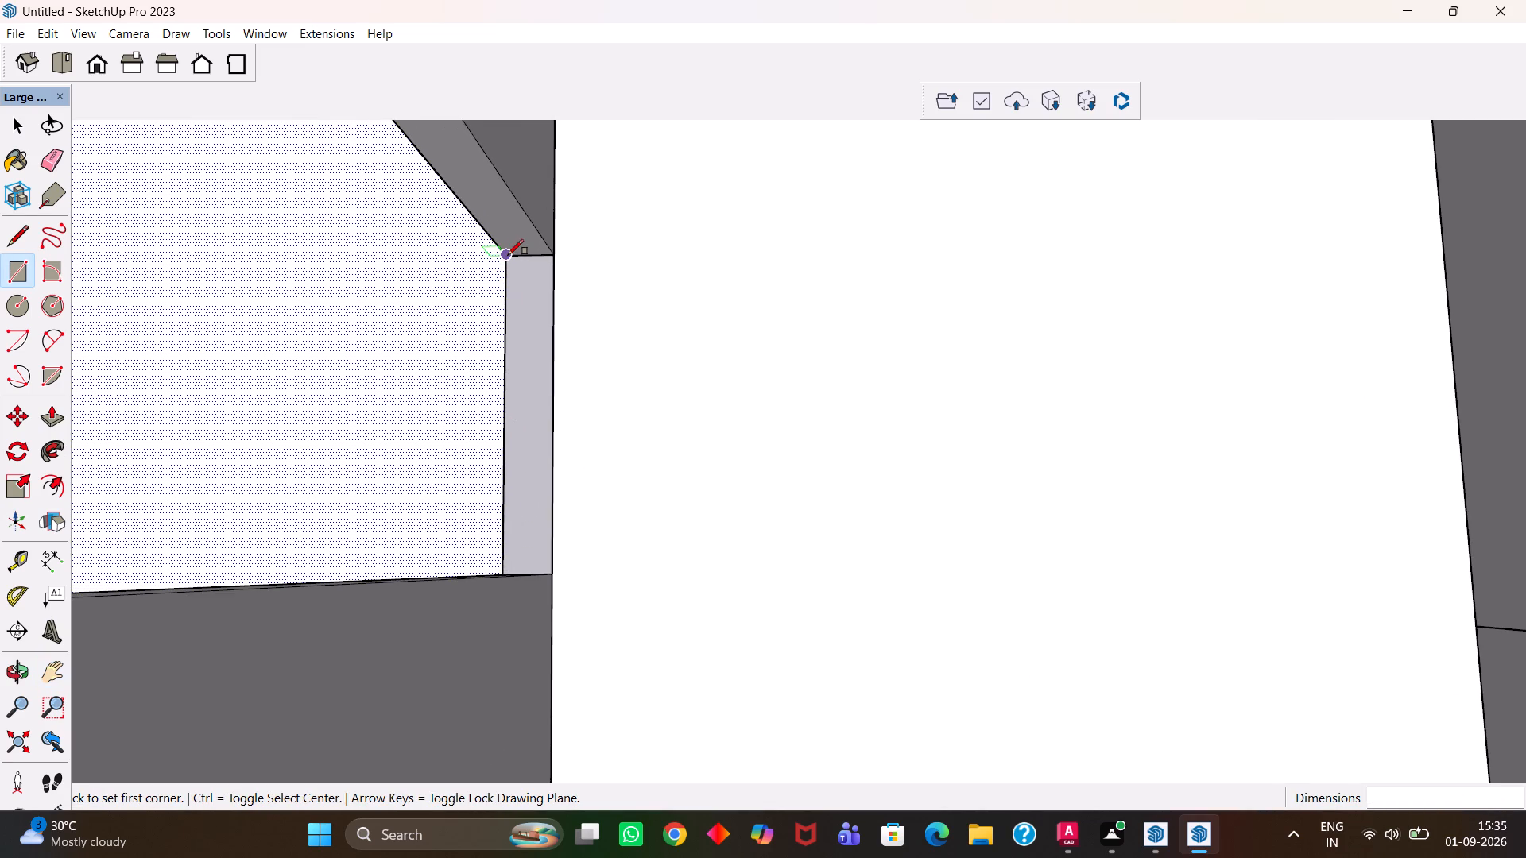
pyautogui.click(509, 255)
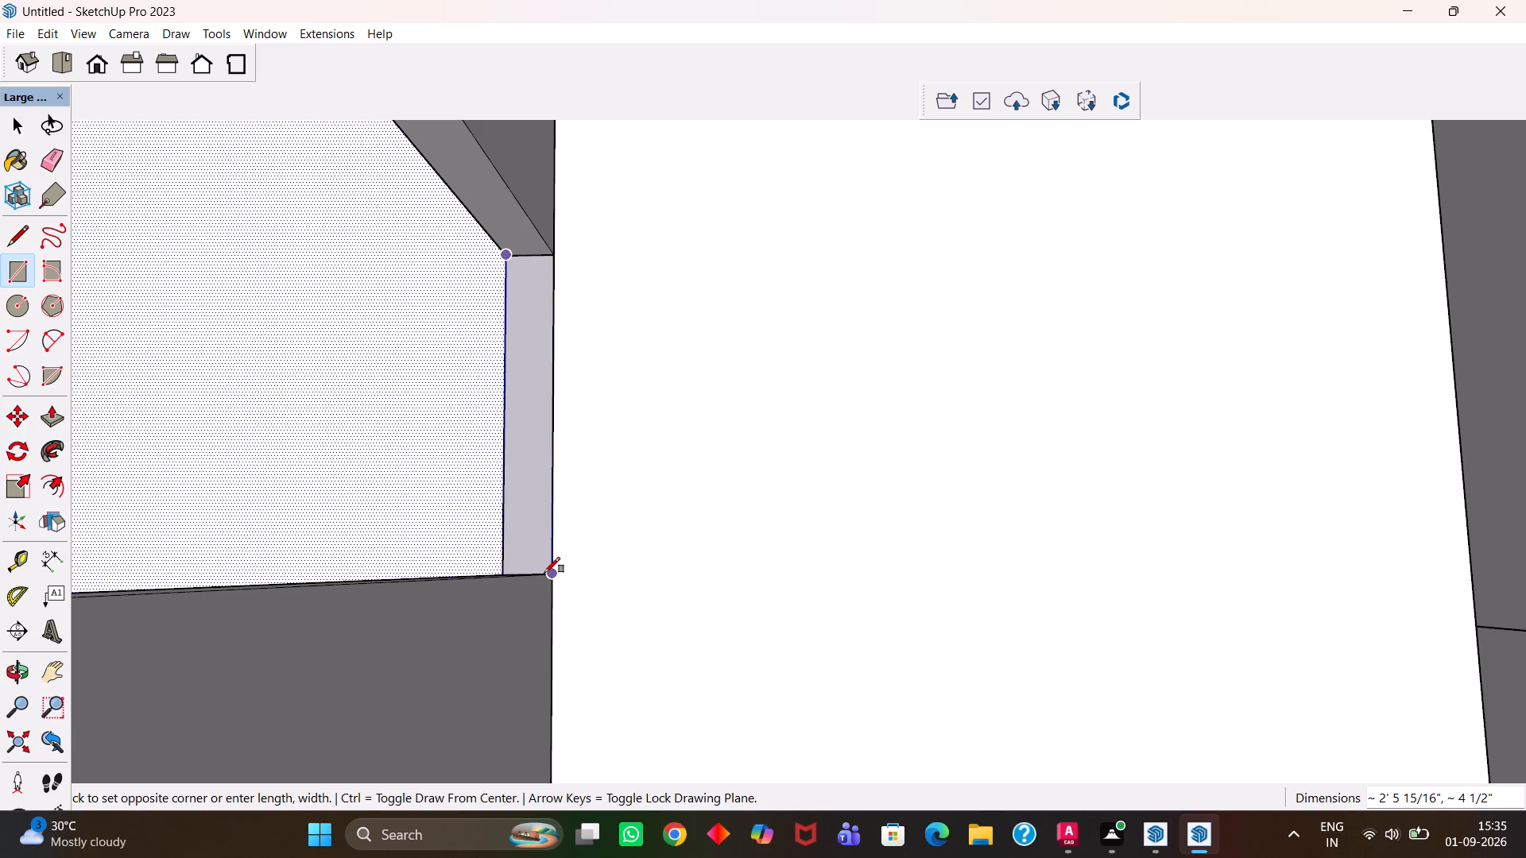
pyautogui.click(544, 573)
# Draw a floor rectangle about 7' by 4' between the inner wall corners of the second small room, next to the corner room.
pyautogui.scroll(-12, 540, 553)
pyautogui.press('h')
pyautogui.scroll(1, 566, 504)
pyautogui.scroll(-8, 570, 501)
pyautogui.moveTo(617, 539); pyautogui.dragTo(706, 280)
pyautogui.scroll(19, 700, 361)
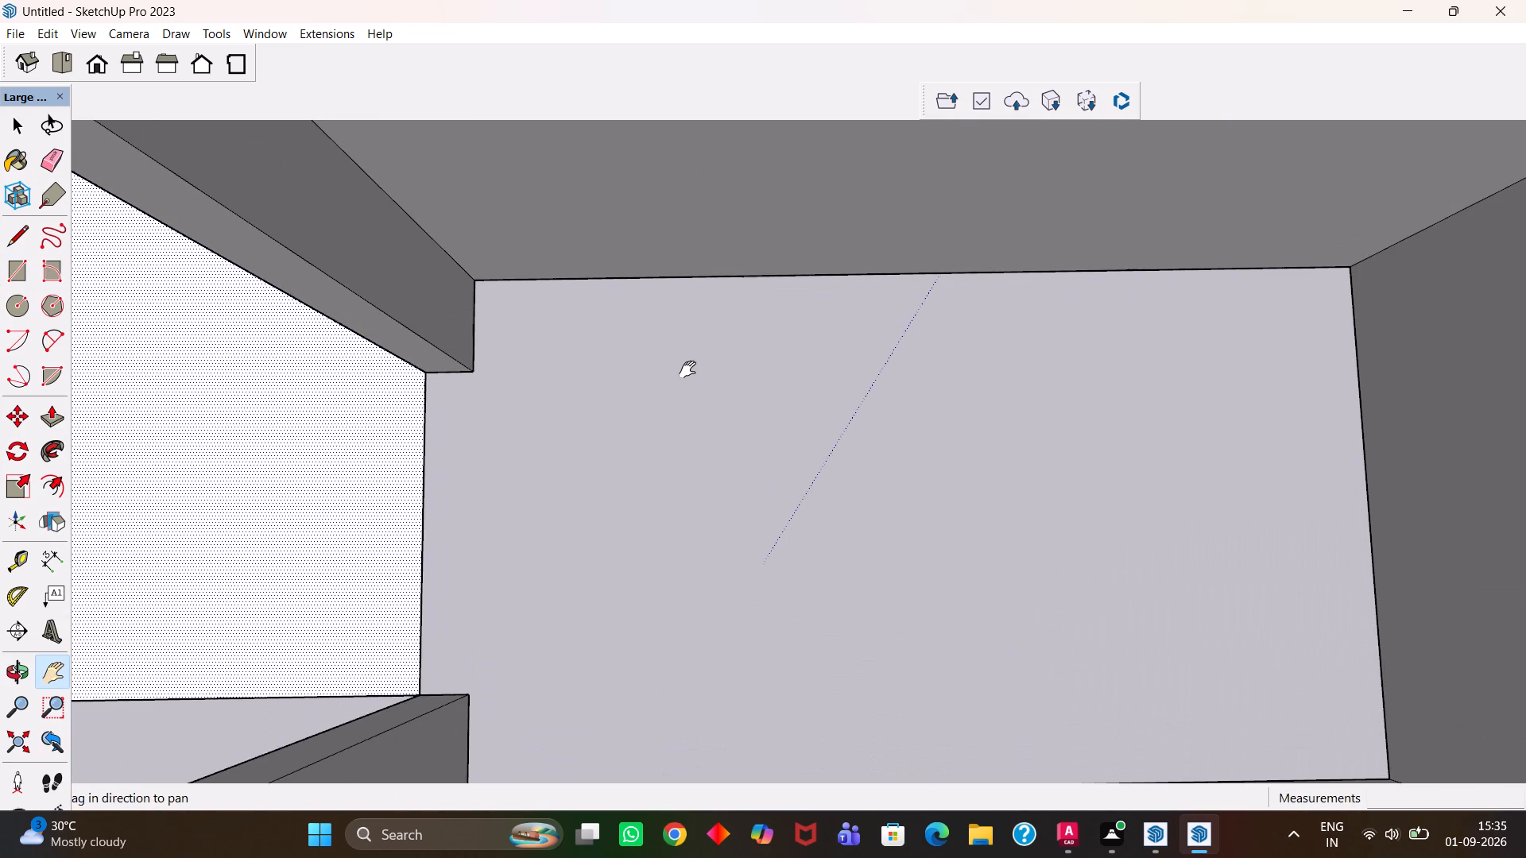
pyautogui.press('r')
pyautogui.moveTo(470, 282); pyautogui.dragTo(480, 284)
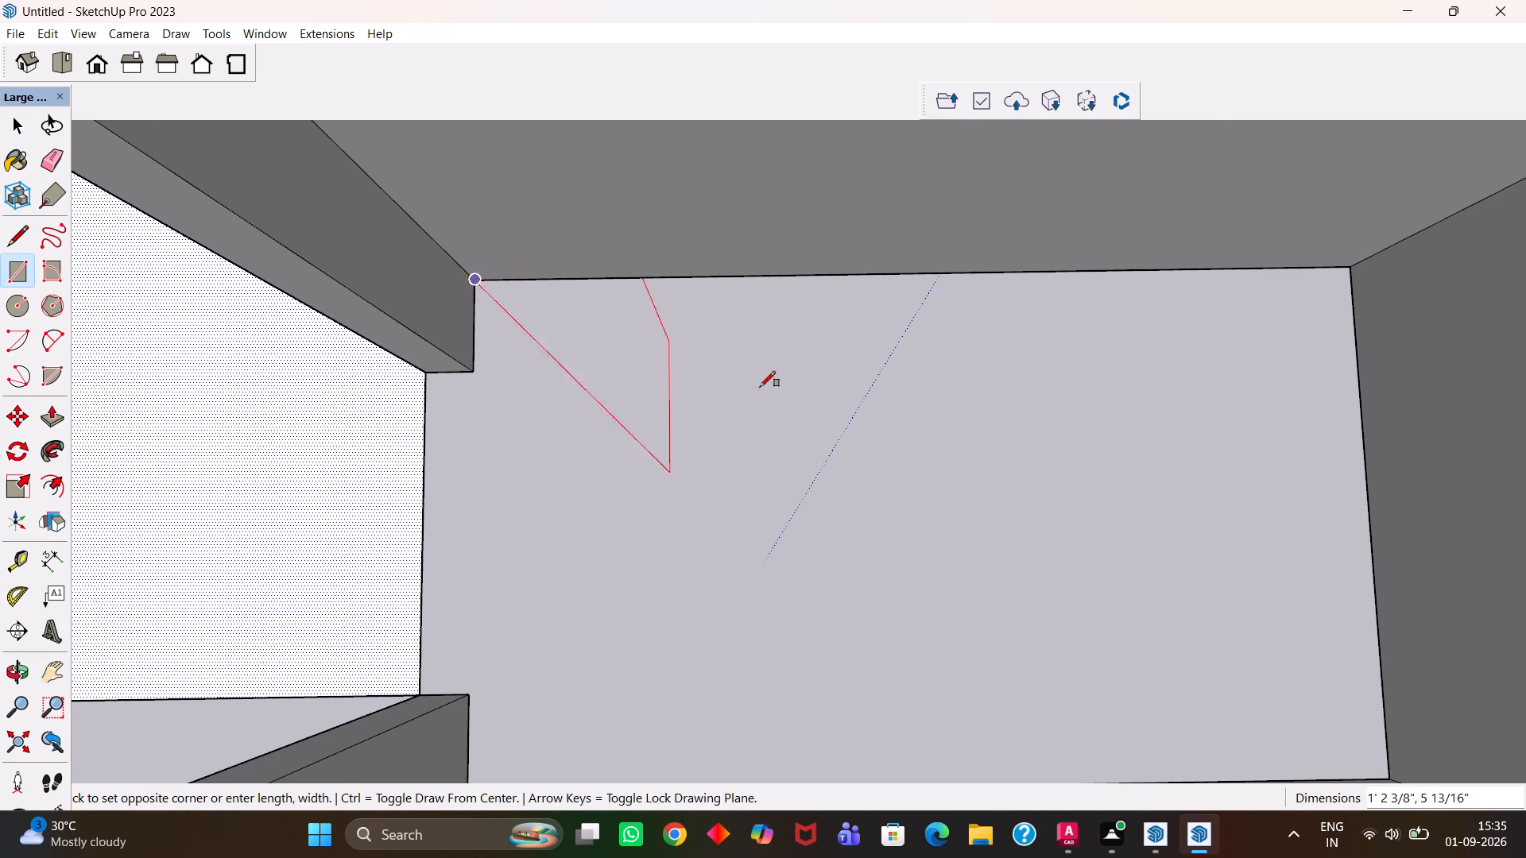
pyautogui.scroll(-6, 761, 390)
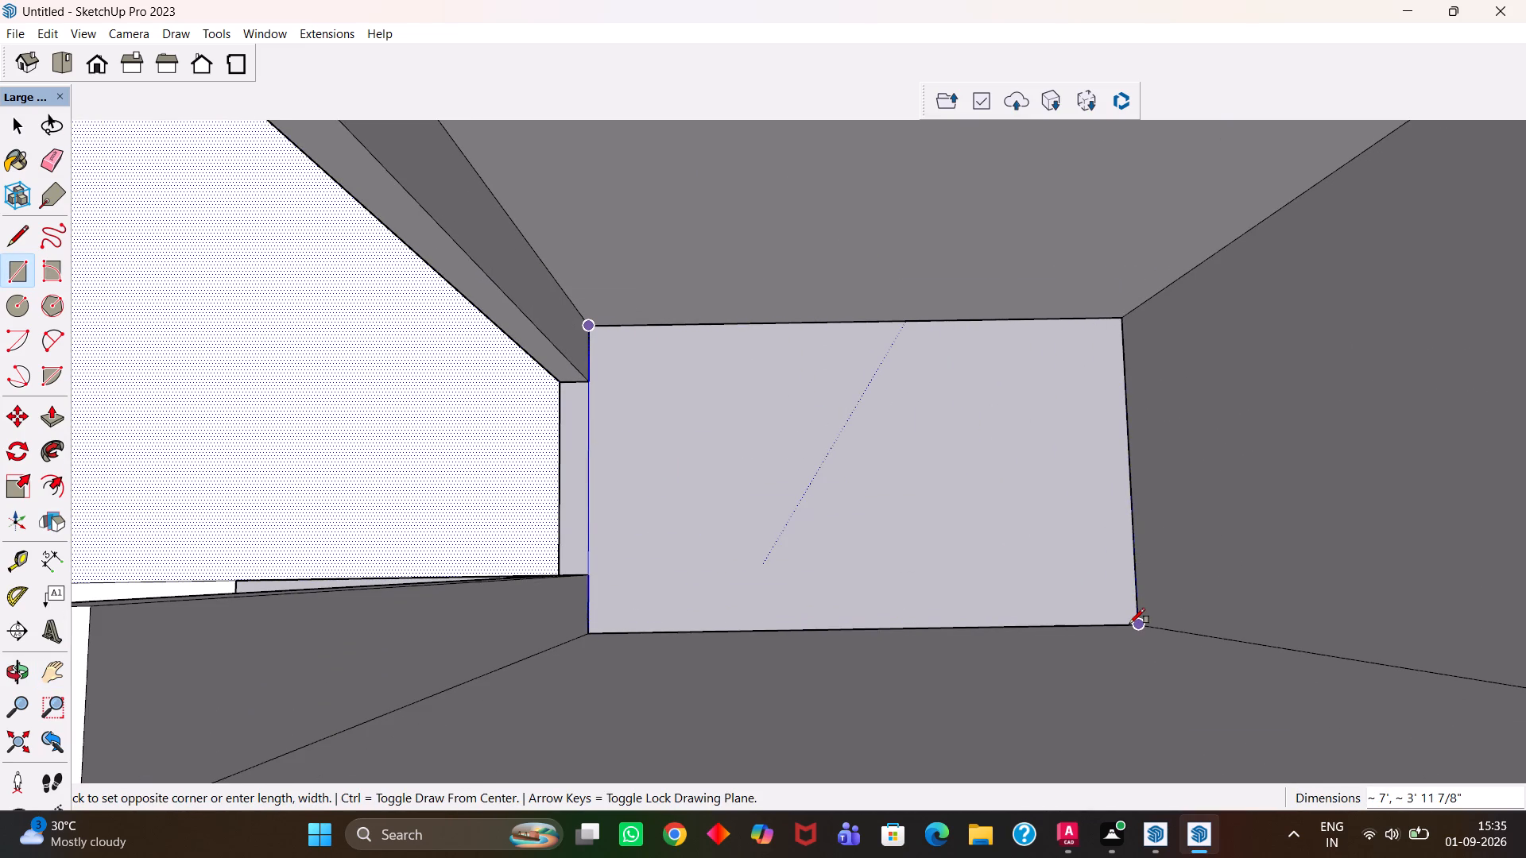
pyautogui.click(1129, 624)
# Draw a rectangle about 2' 6" by 4 1/2" filling the floor of the doorway between the hall and the second small room.
pyautogui.scroll(3, 512, 429)
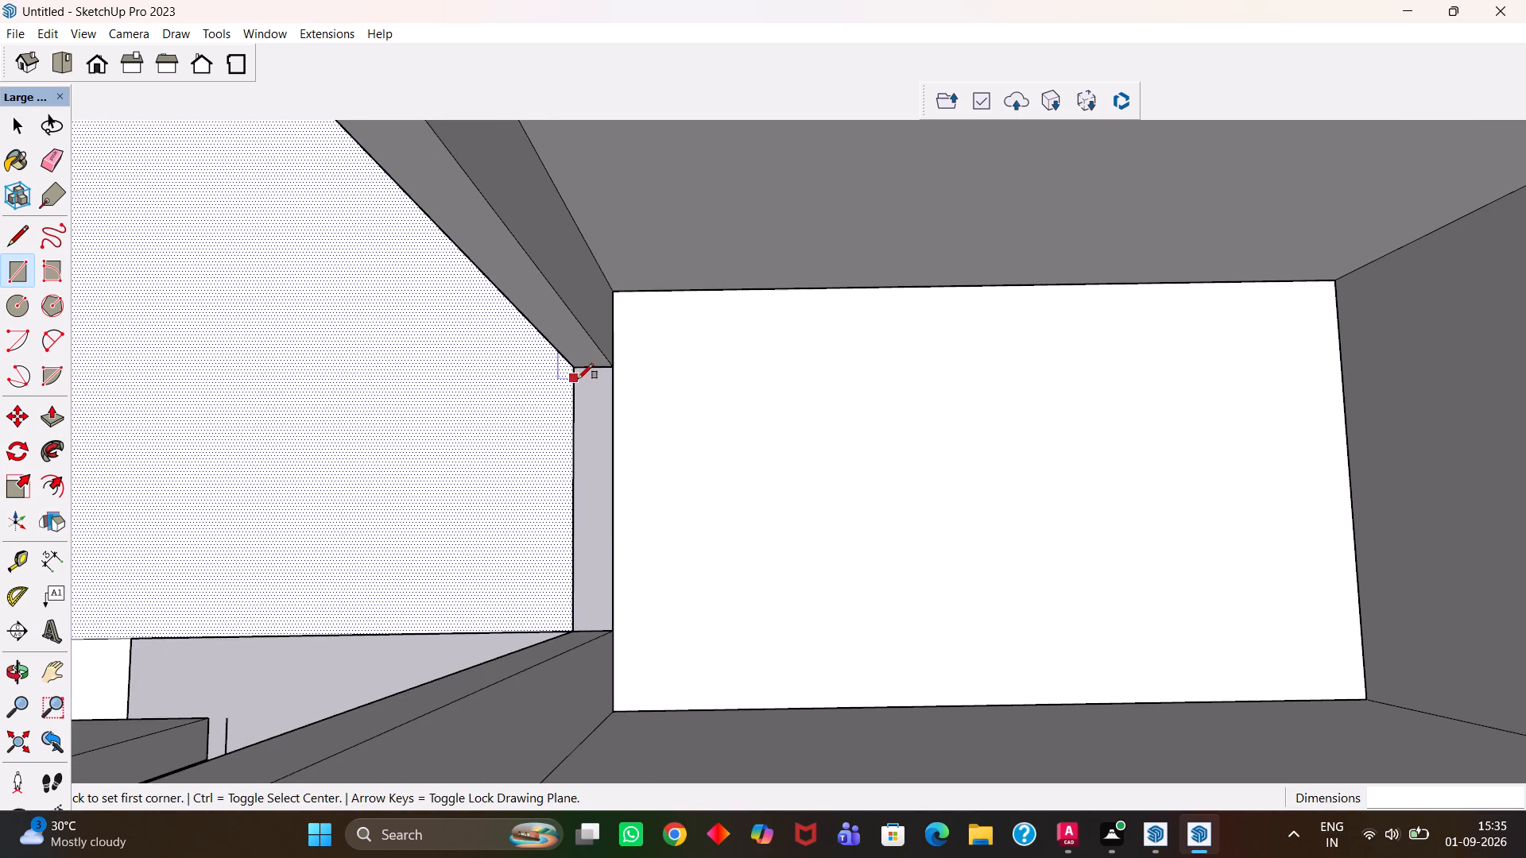
pyautogui.click(576, 372)
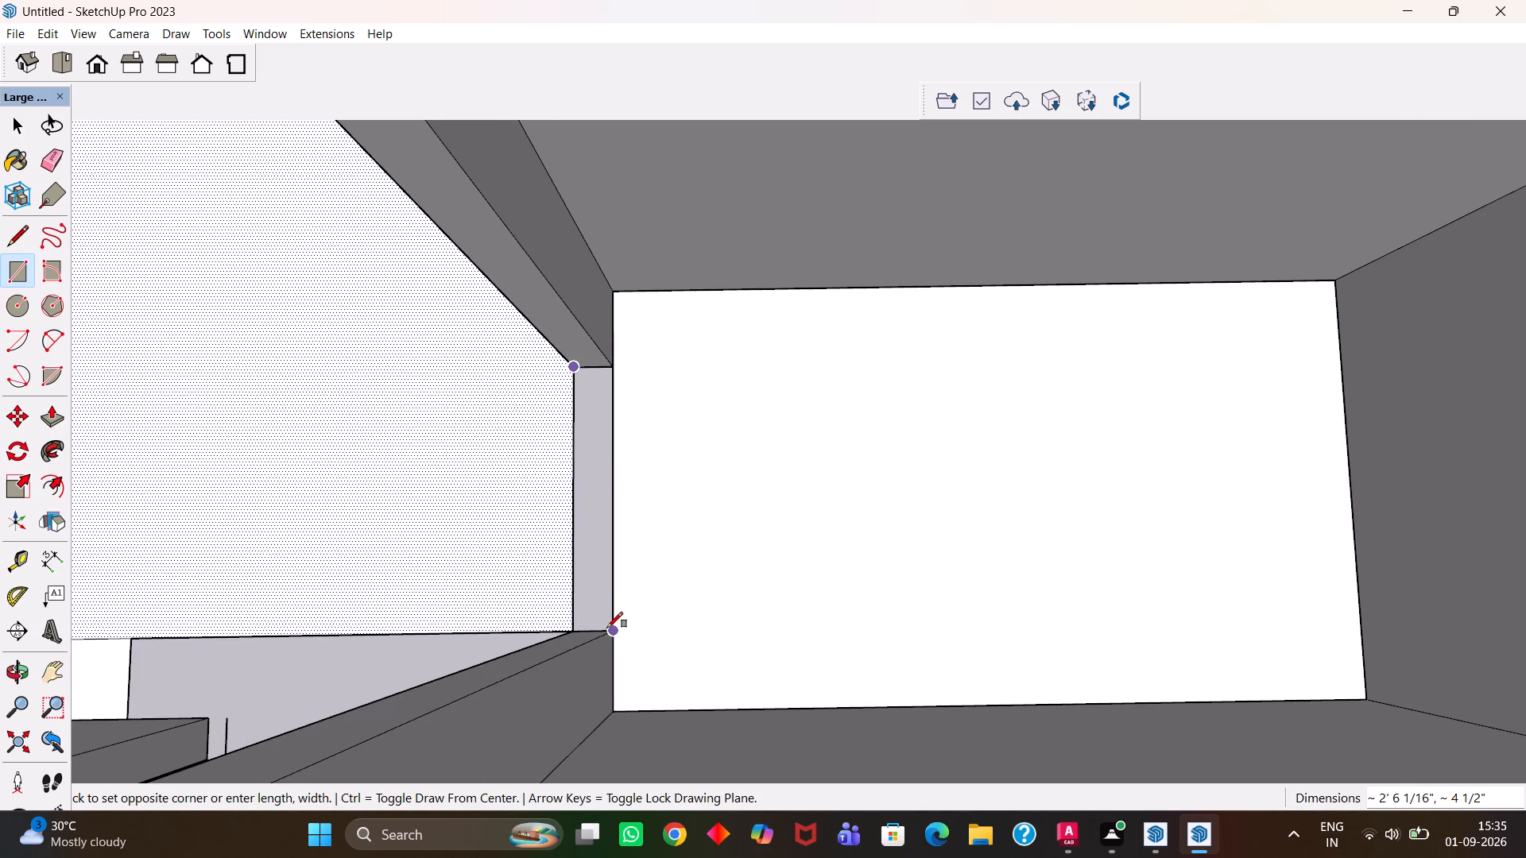
pyautogui.click(607, 629)
# Draw a floor rectangle about 17' 8" by 11' 6" over the long room, from its outer wall corner to the hall floor's edge beyond the doorway.
pyautogui.scroll(-6, 606, 587)
pyautogui.press('h')
pyautogui.scroll(-6, 609, 578)
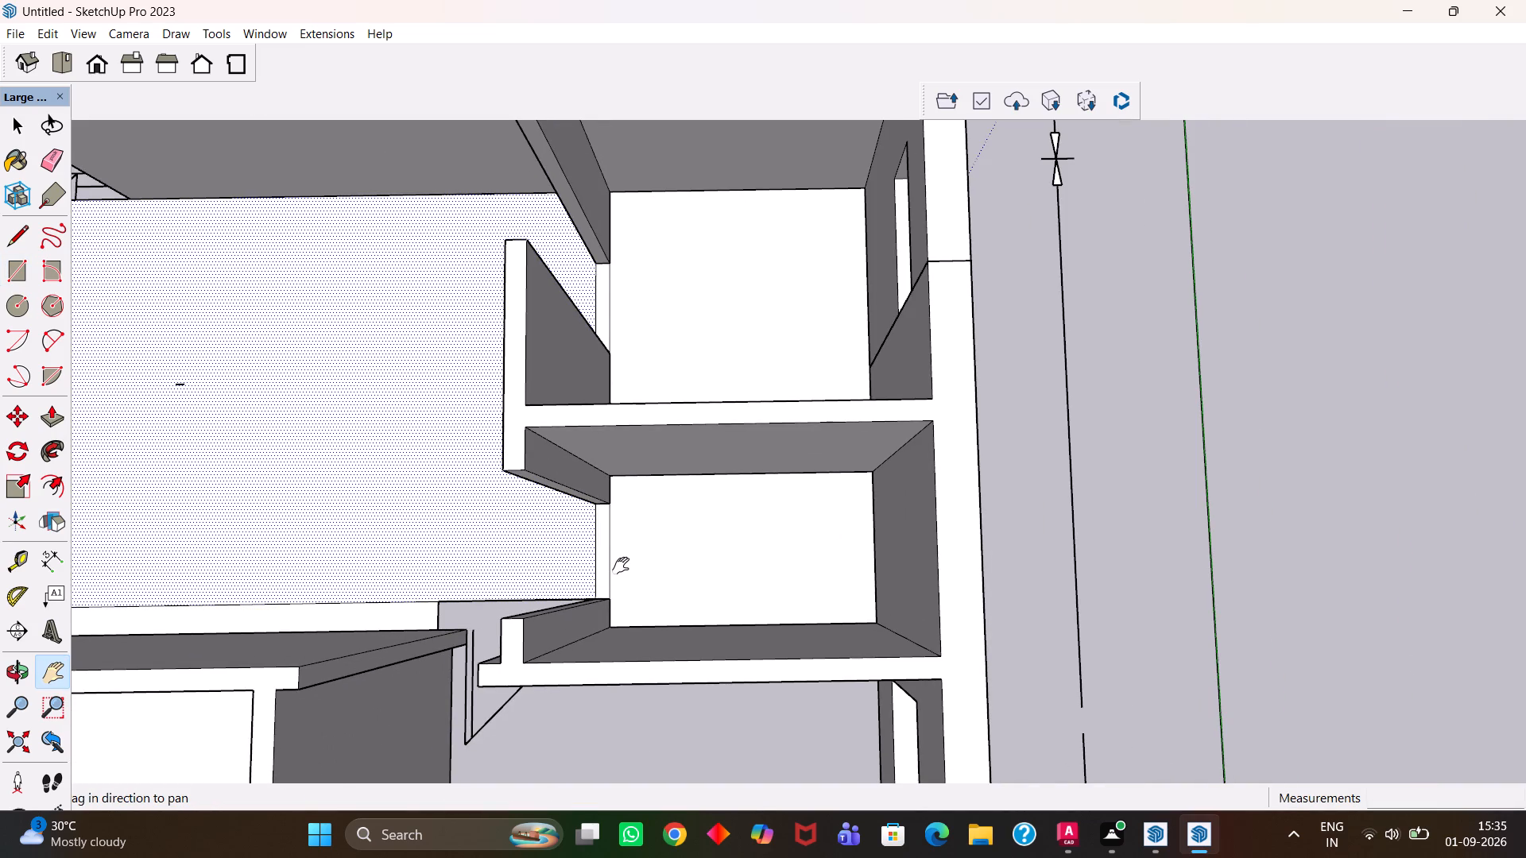
pyautogui.scroll(-11, 625, 563)
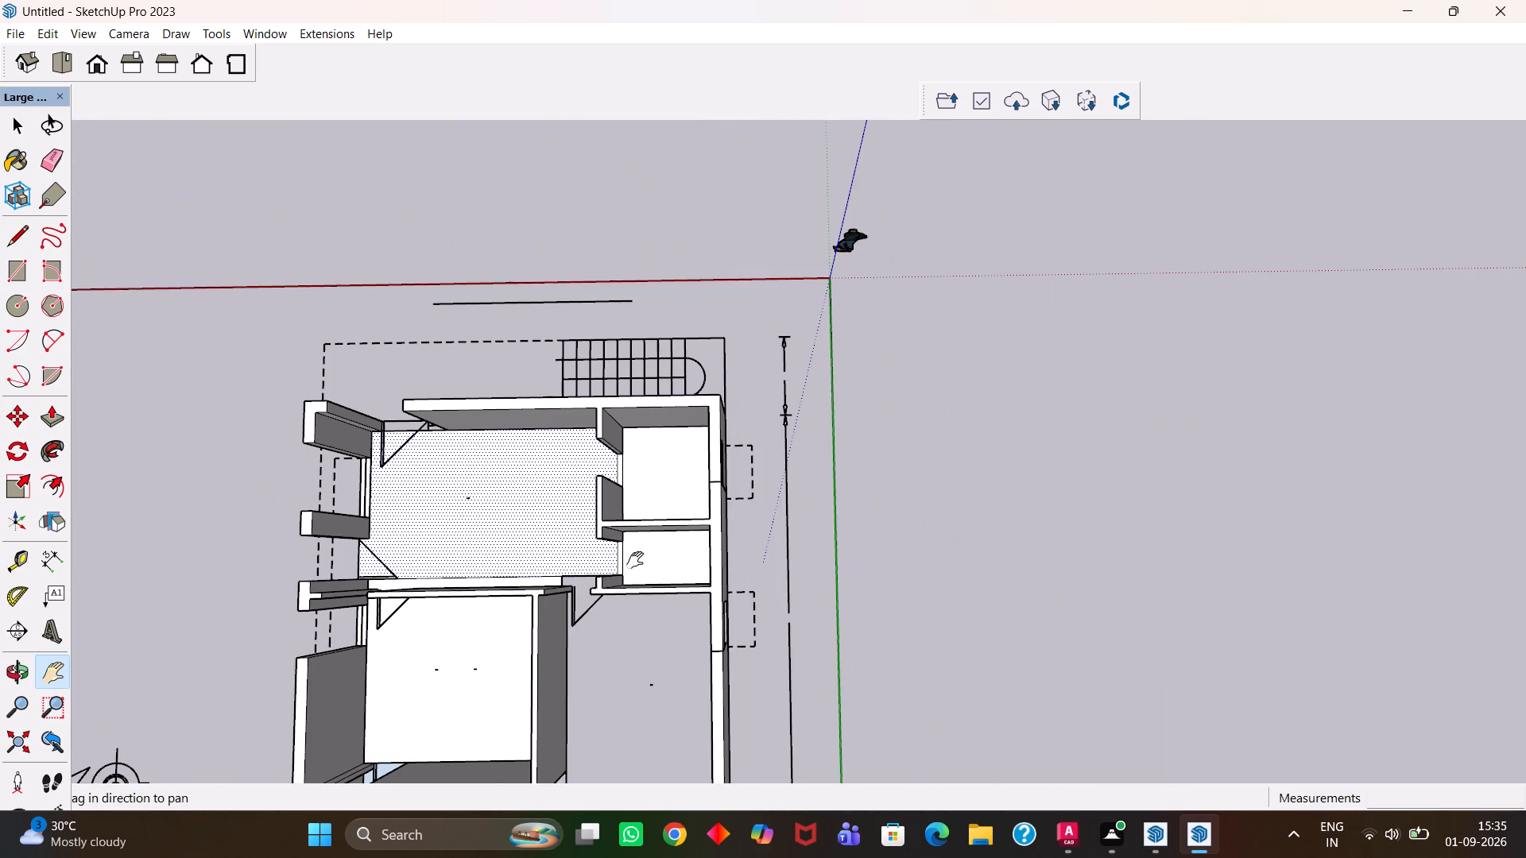
pyautogui.scroll(-5, 635, 560)
pyautogui.scroll(9, 622, 588)
pyautogui.moveTo(651, 601); pyautogui.dragTo(706, 439)
pyautogui.scroll(1, 681, 485)
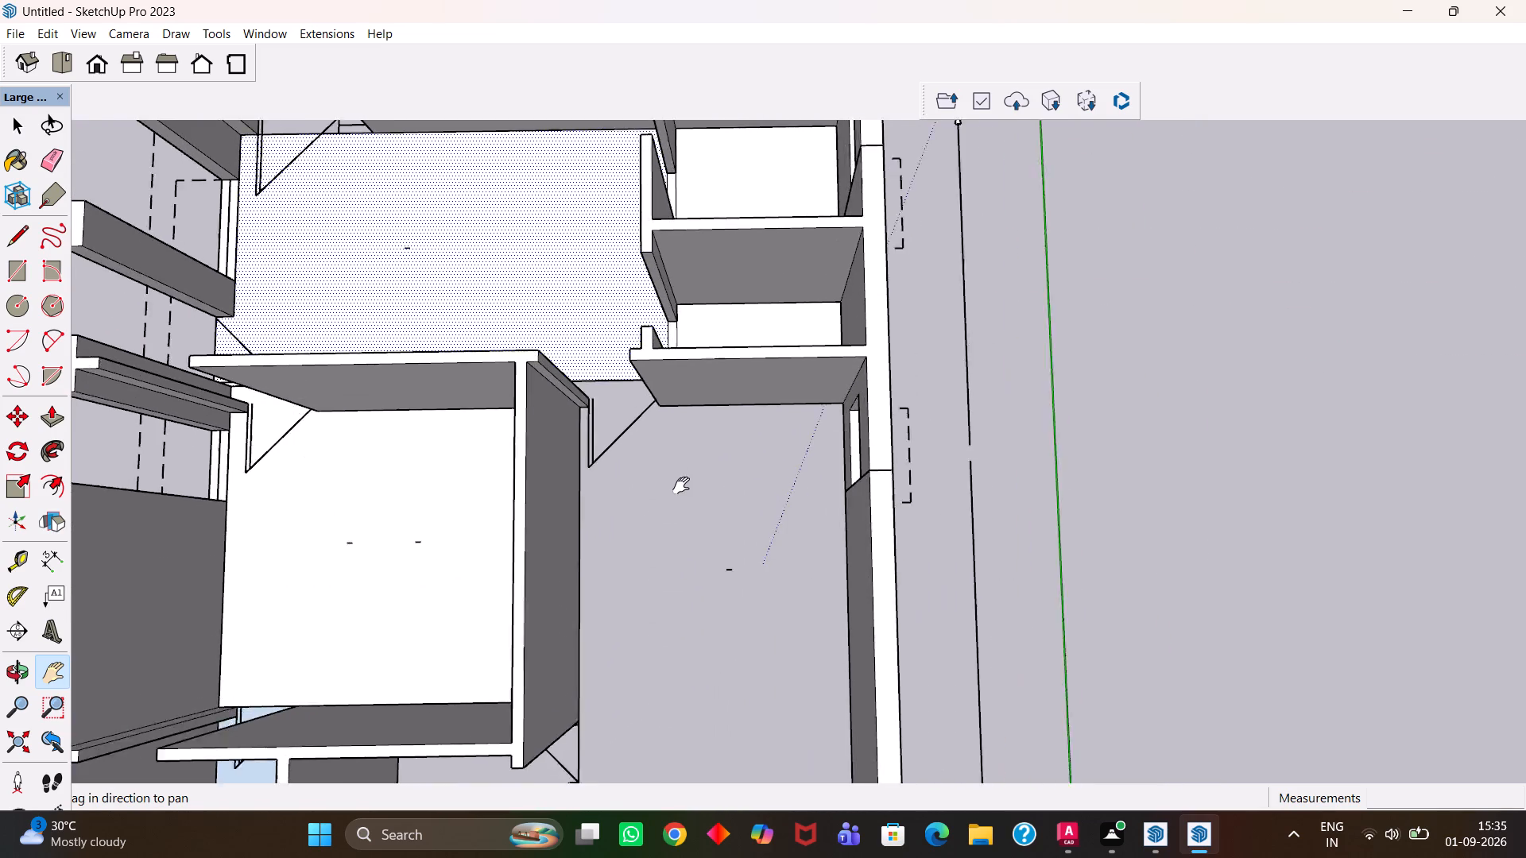
pyautogui.scroll(2, 681, 485)
pyautogui.moveTo(684, 505); pyautogui.dragTo(756, 289)
pyautogui.press('r')
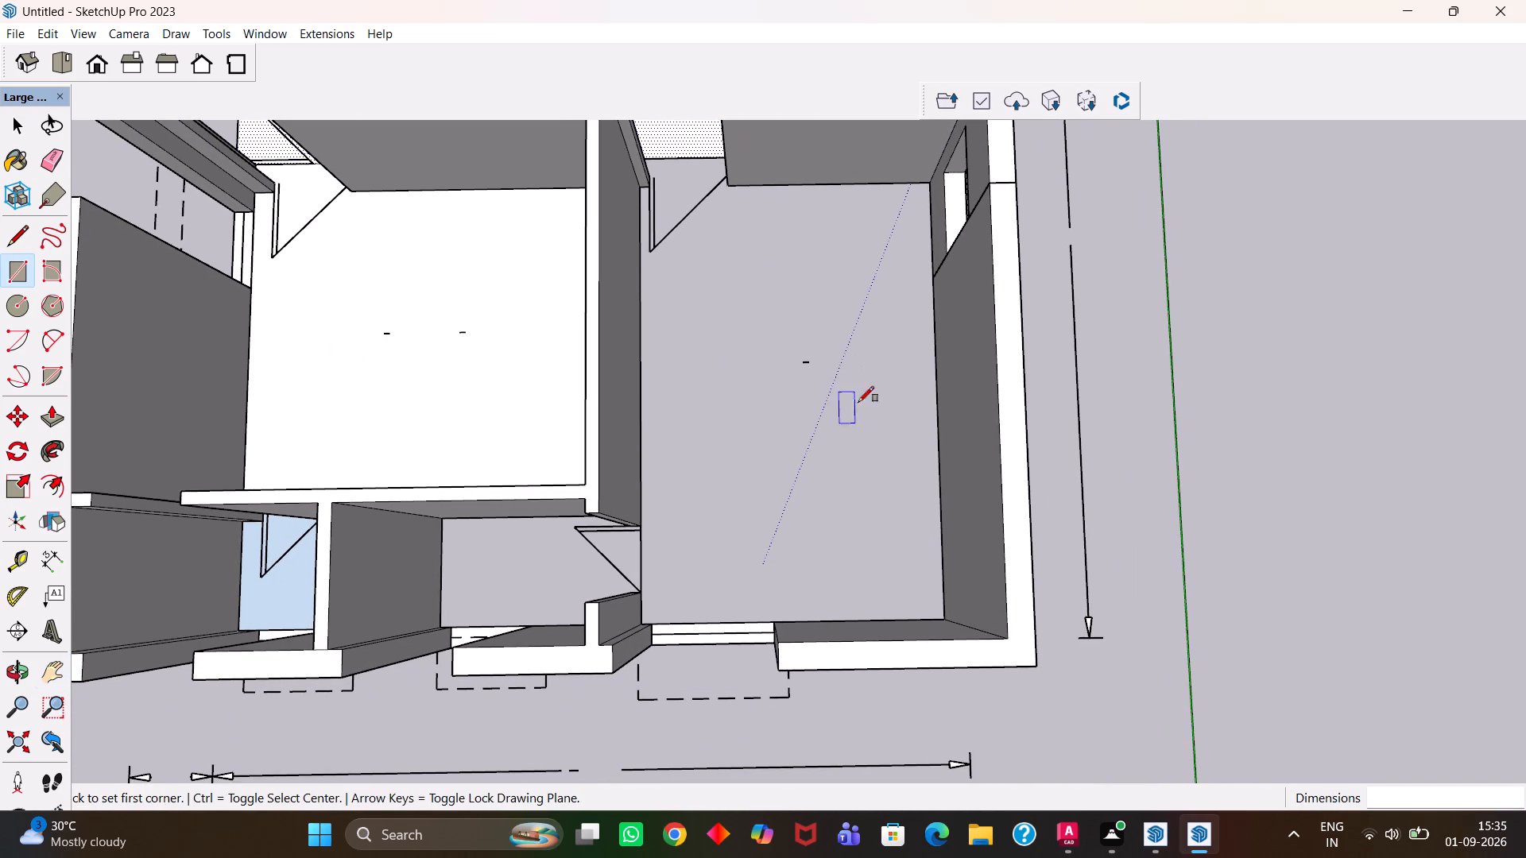
pyautogui.moveTo(942, 618); pyautogui.dragTo(940, 611)
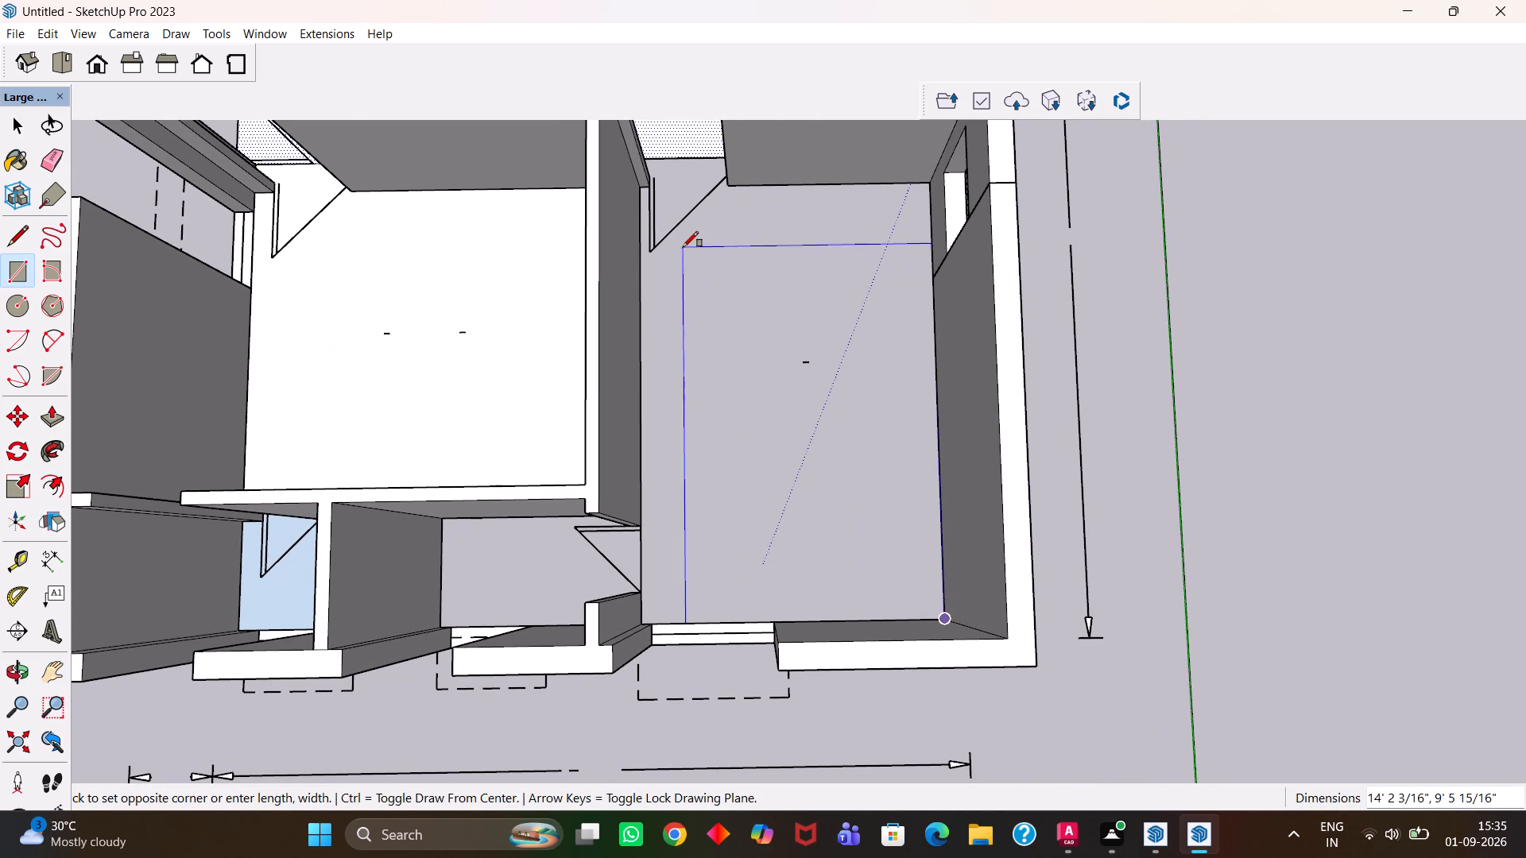
pyautogui.scroll(14, 640, 198)
pyautogui.press('h')
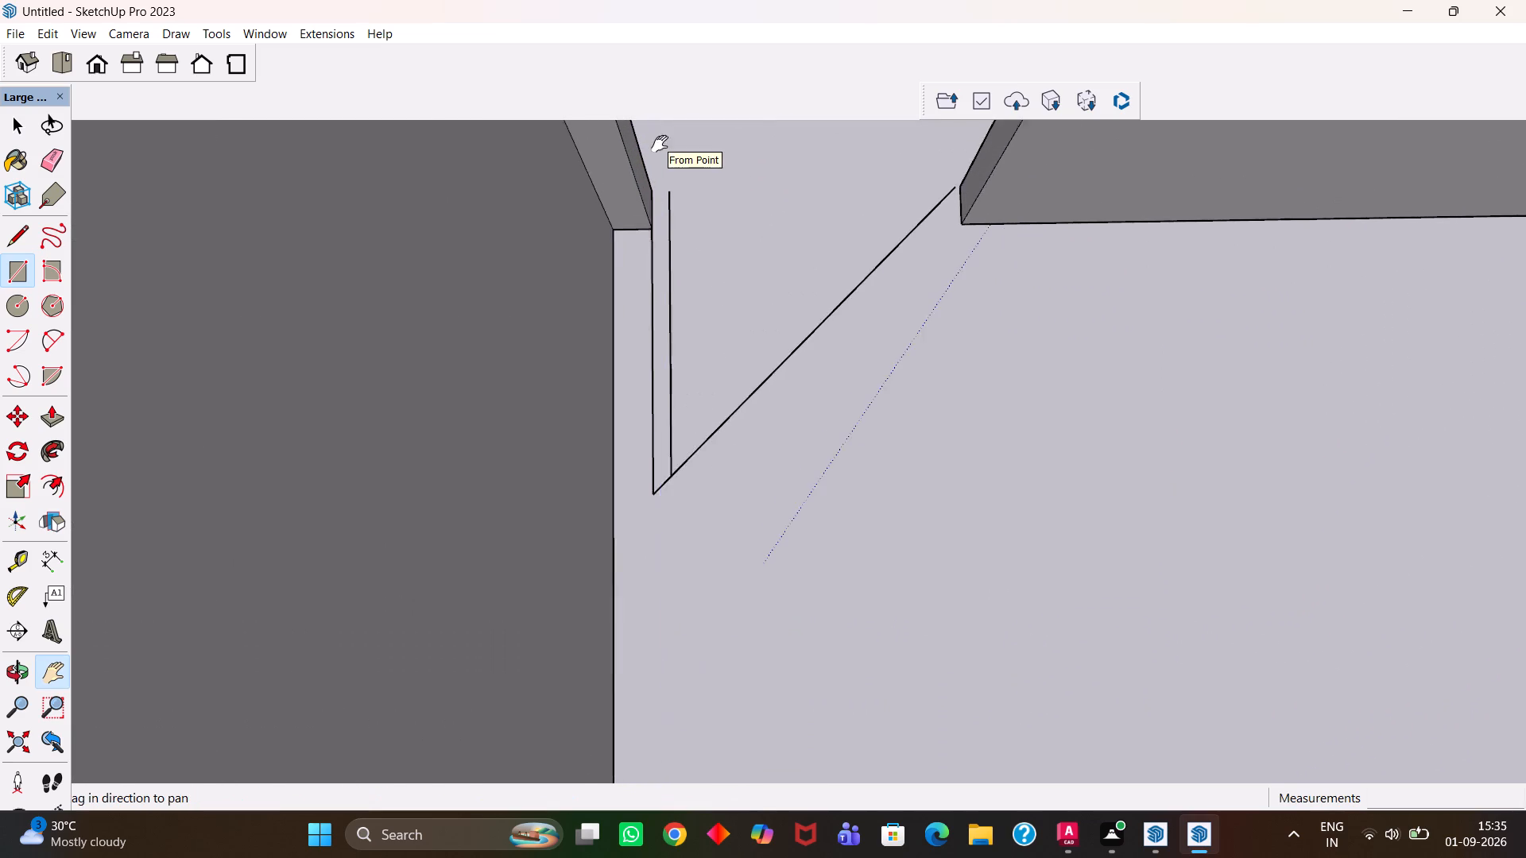
pyautogui.scroll(1, 660, 144)
pyautogui.moveTo(653, 163); pyautogui.dragTo(622, 313)
pyautogui.scroll(4, 629, 248)
pyautogui.moveTo(613, 265); pyautogui.dragTo(567, 352, button='middle')
pyautogui.scroll(1, 594, 296)
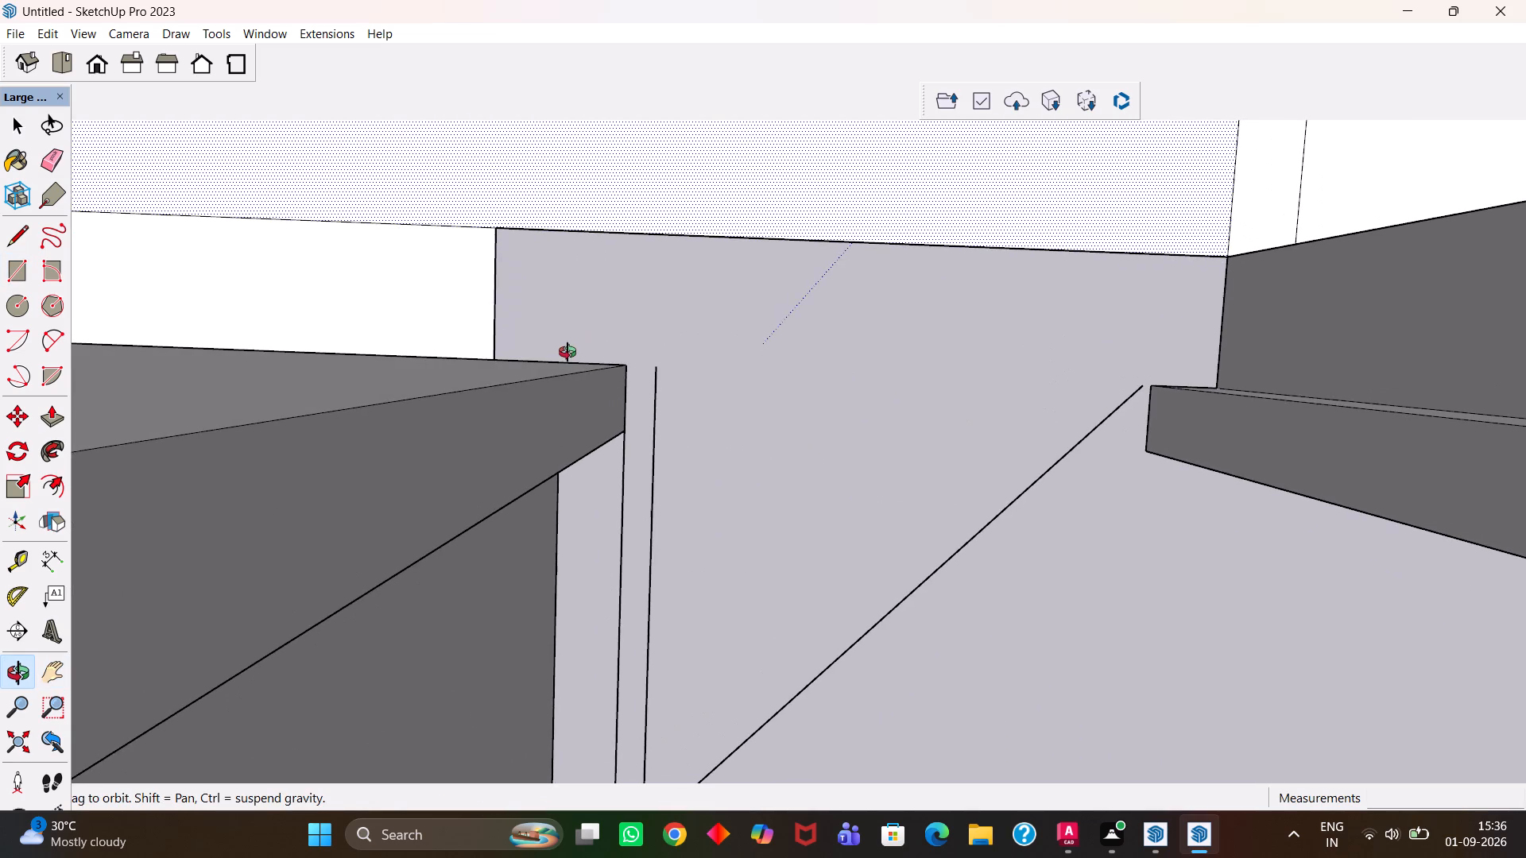
pyautogui.moveTo(567, 352); pyautogui.dragTo(569, 352, button='middle')
pyautogui.press('Escape')
pyautogui.click(495, 224)
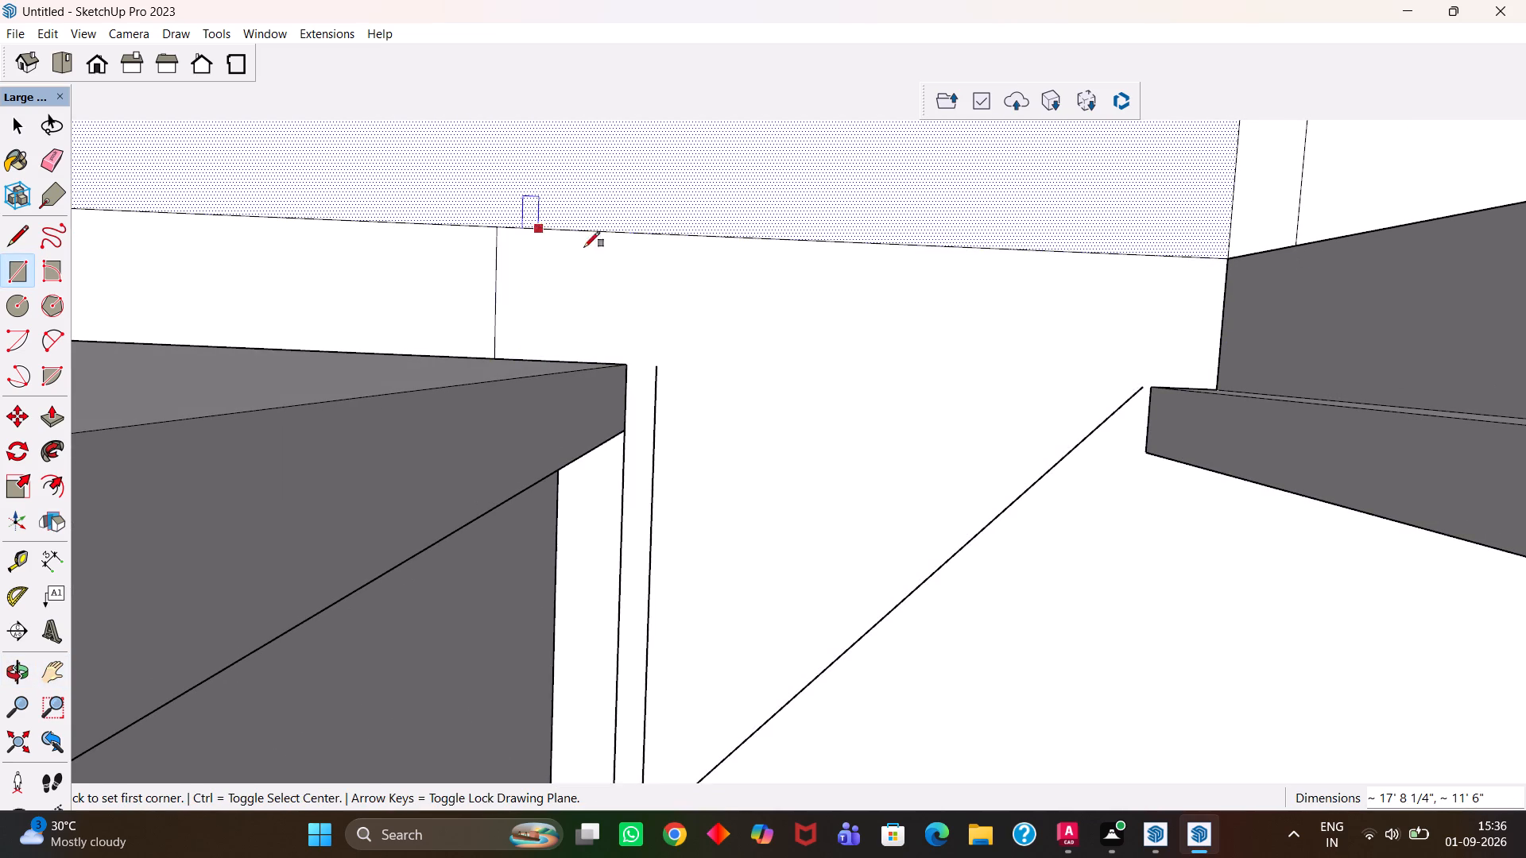
# Reverse the blue floor face of the small windowed room adjoining the long room so its white side points up.
pyautogui.scroll(-20, 707, 287)
pyautogui.scroll(-14, 707, 287)
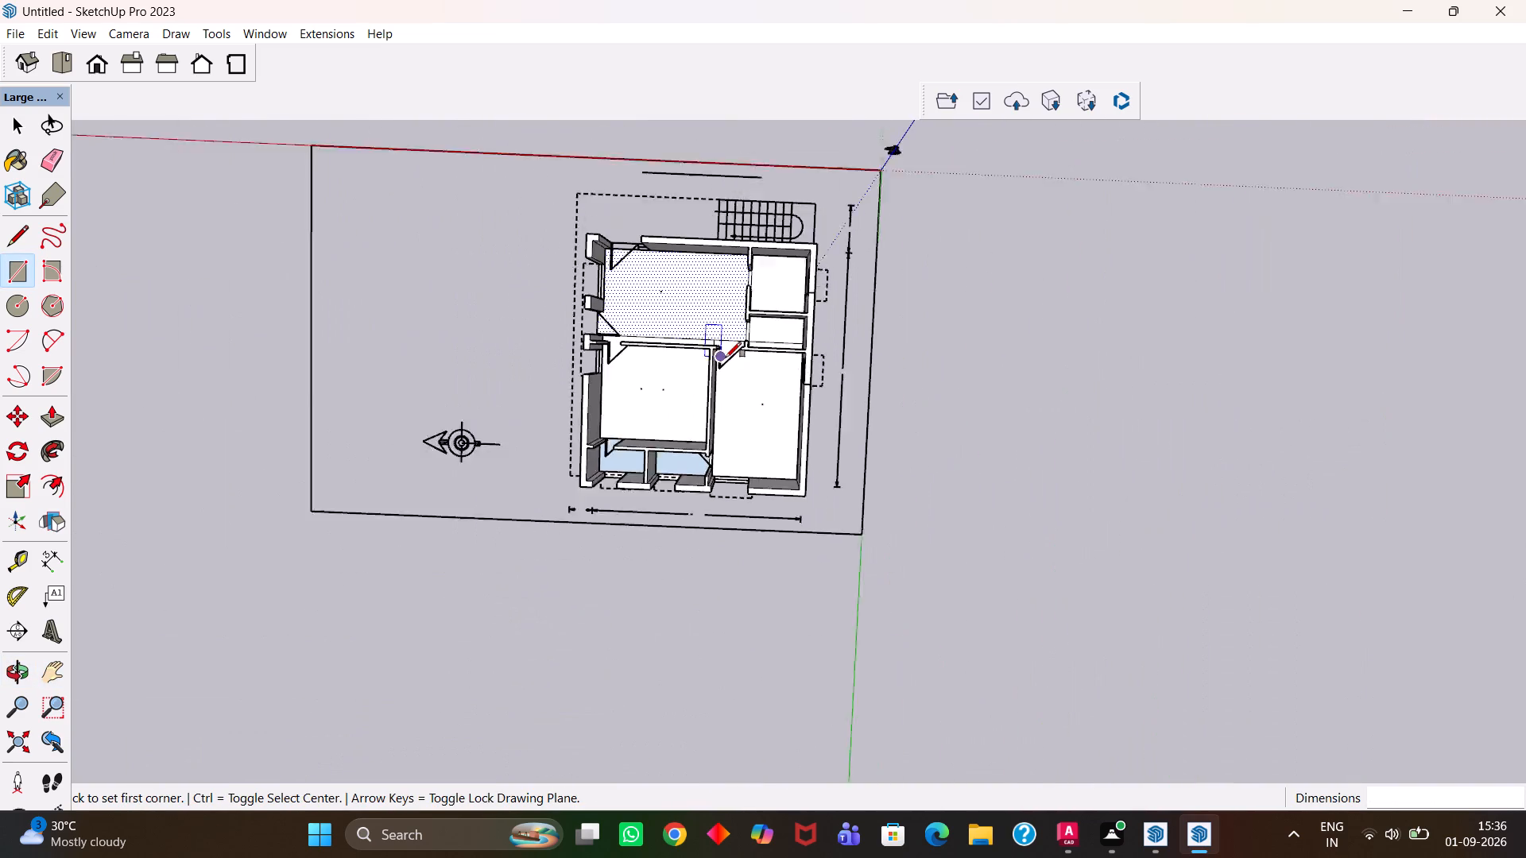
pyautogui.scroll(-2, 726, 357)
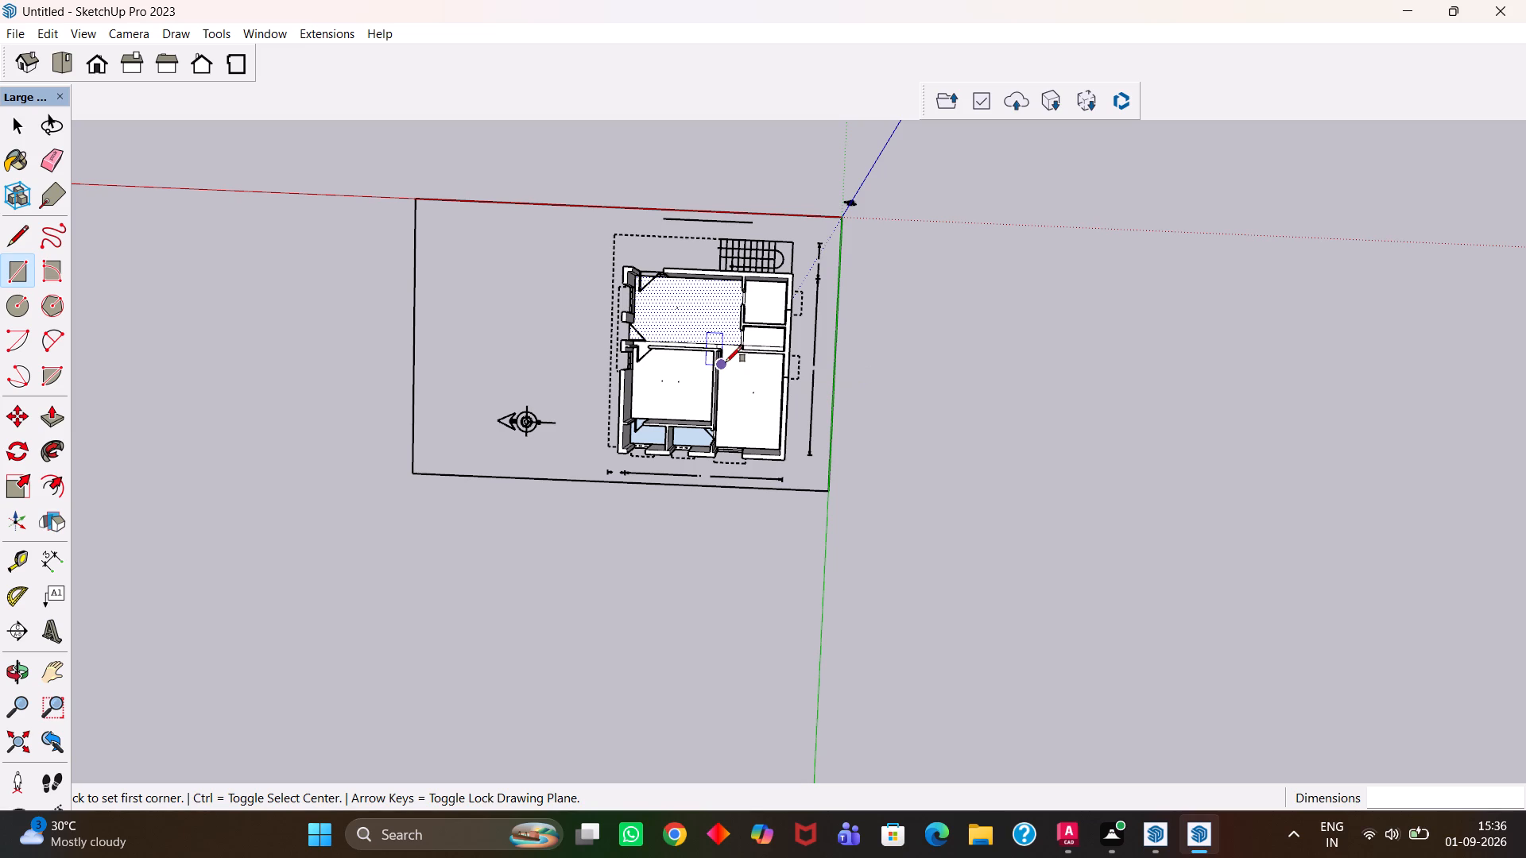
pyautogui.scroll(1, 725, 362)
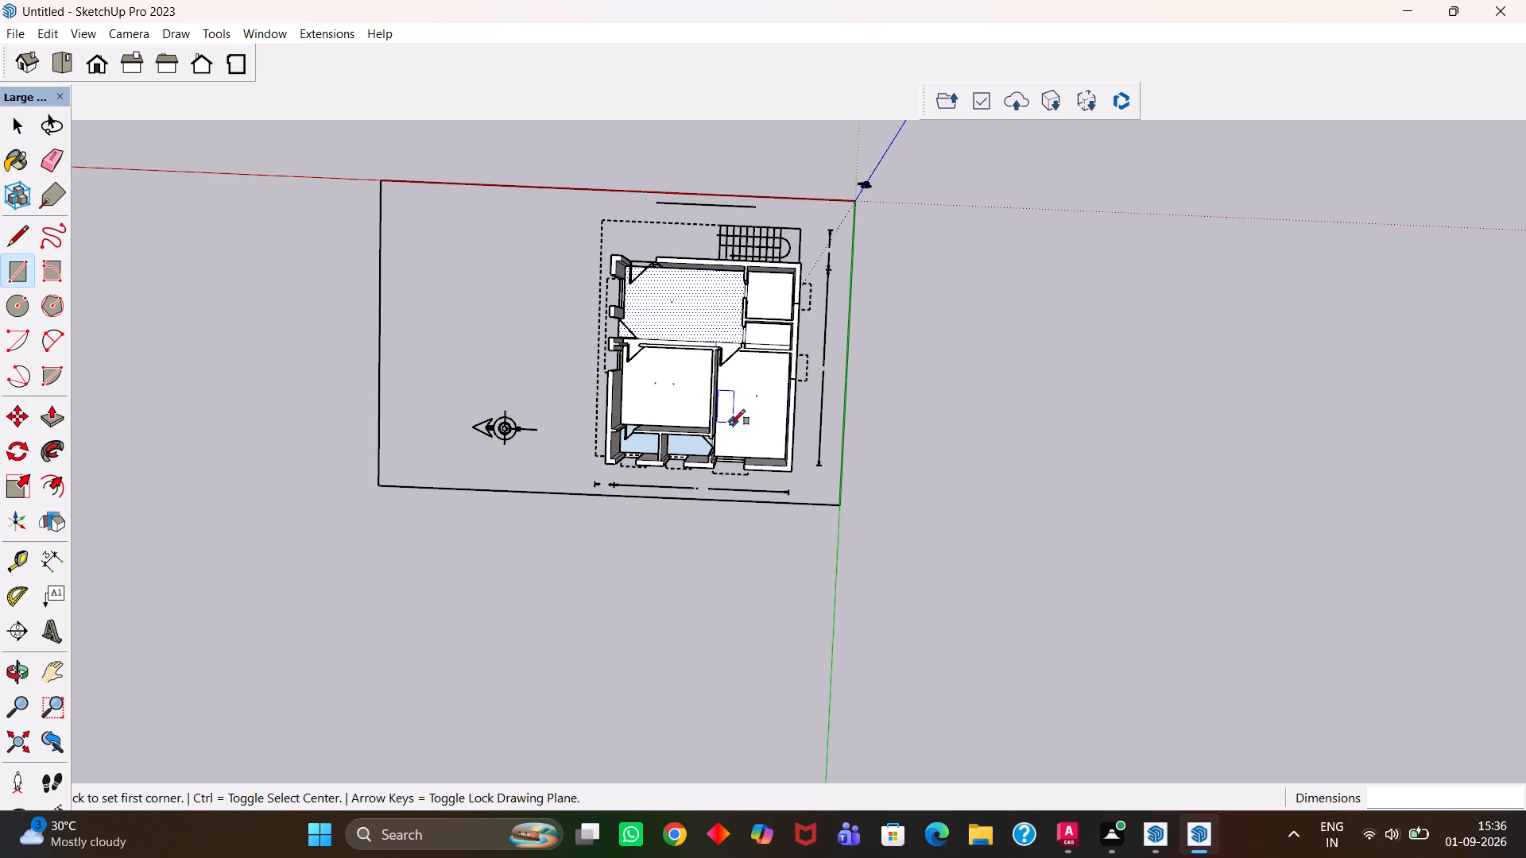
pyautogui.scroll(18, 710, 438)
pyautogui.press('h')
pyautogui.moveTo(674, 477); pyautogui.dragTo(842, 275, button='middle')
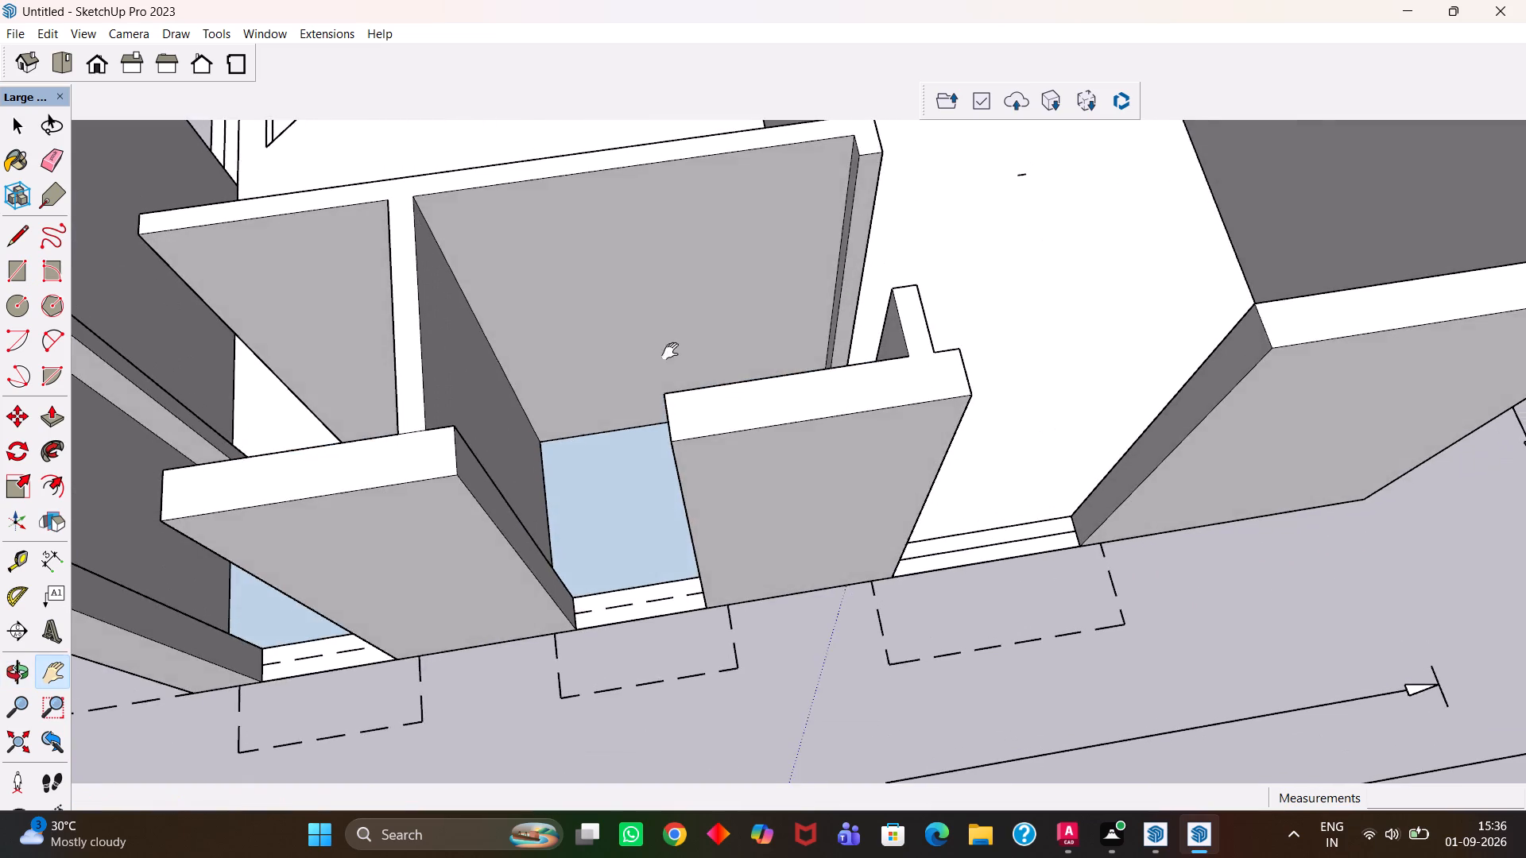
pyautogui.moveTo(626, 359); pyautogui.dragTo(918, 279)
pyautogui.moveTo(811, 357); pyautogui.dragTo(831, 367, button='middle')
pyautogui.scroll(3, 832, 368)
pyautogui.scroll(3, 969, 466)
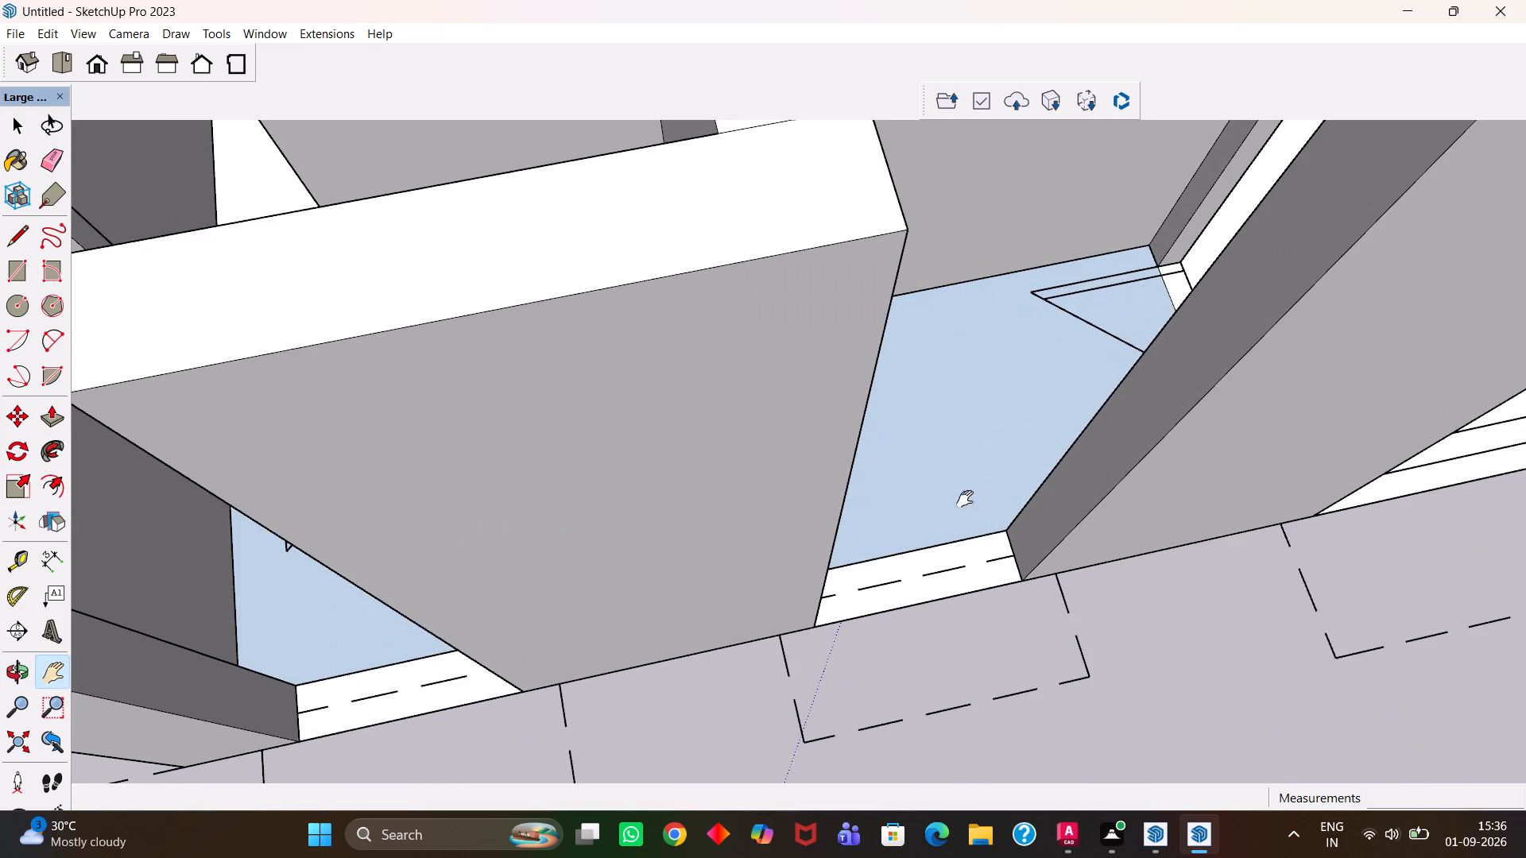
pyautogui.moveTo(929, 485); pyautogui.dragTo(924, 477, button='middle')
pyautogui.scroll(2, 924, 482)
pyautogui.press('space')
pyautogui.click(934, 445)
pyautogui.rightClick(934, 445)
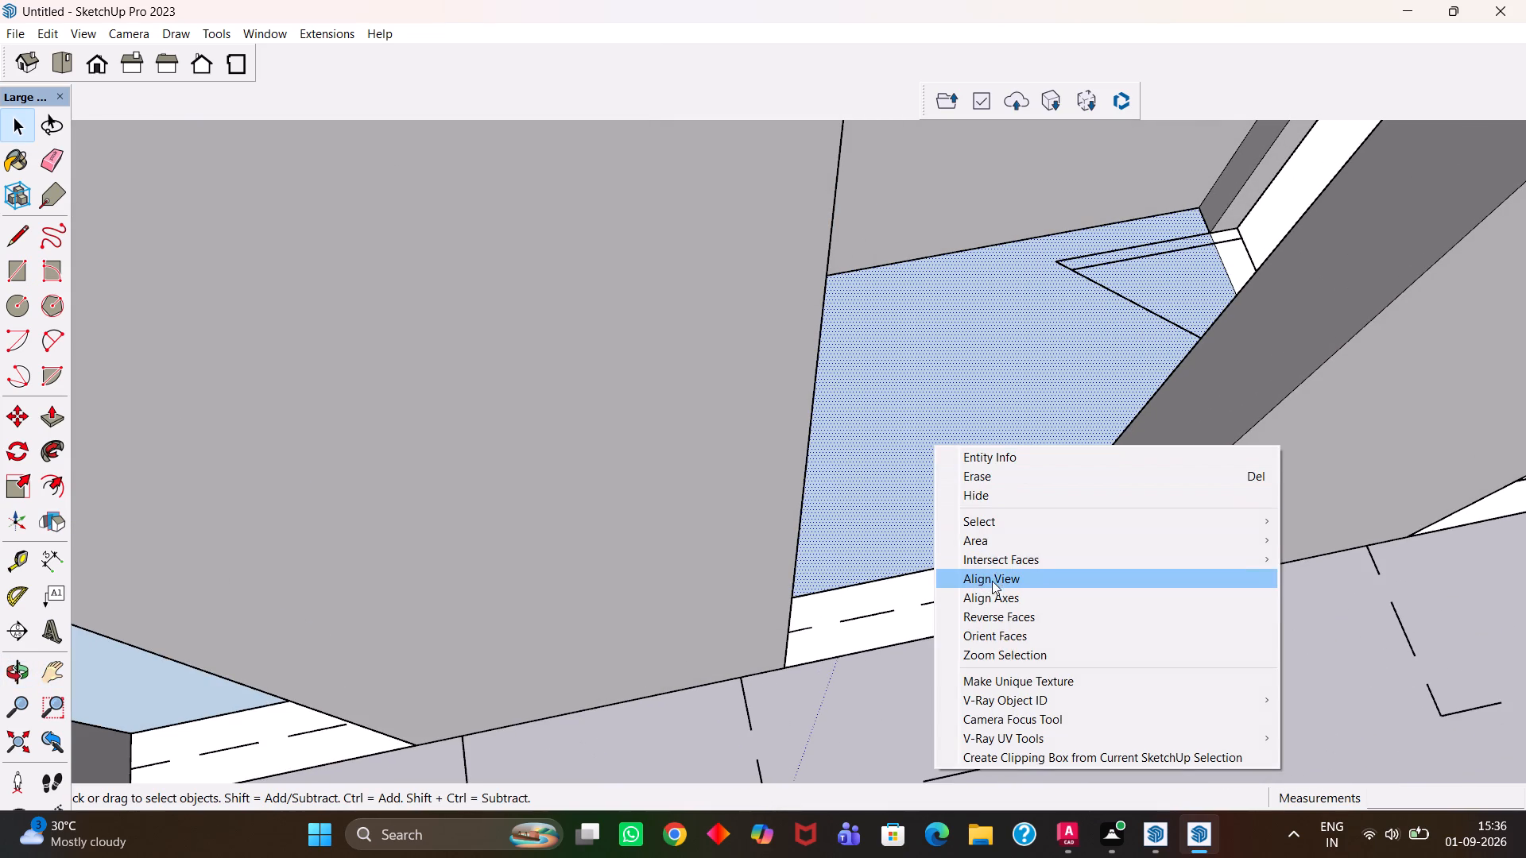
pyautogui.click(997, 622)
# Reverse the remaining blue floor face in the small room at the house's outer corner so its white side points up.
pyautogui.scroll(-6, 943, 425)
pyautogui.moveTo(942, 444); pyautogui.dragTo(937, 450, button='middle')
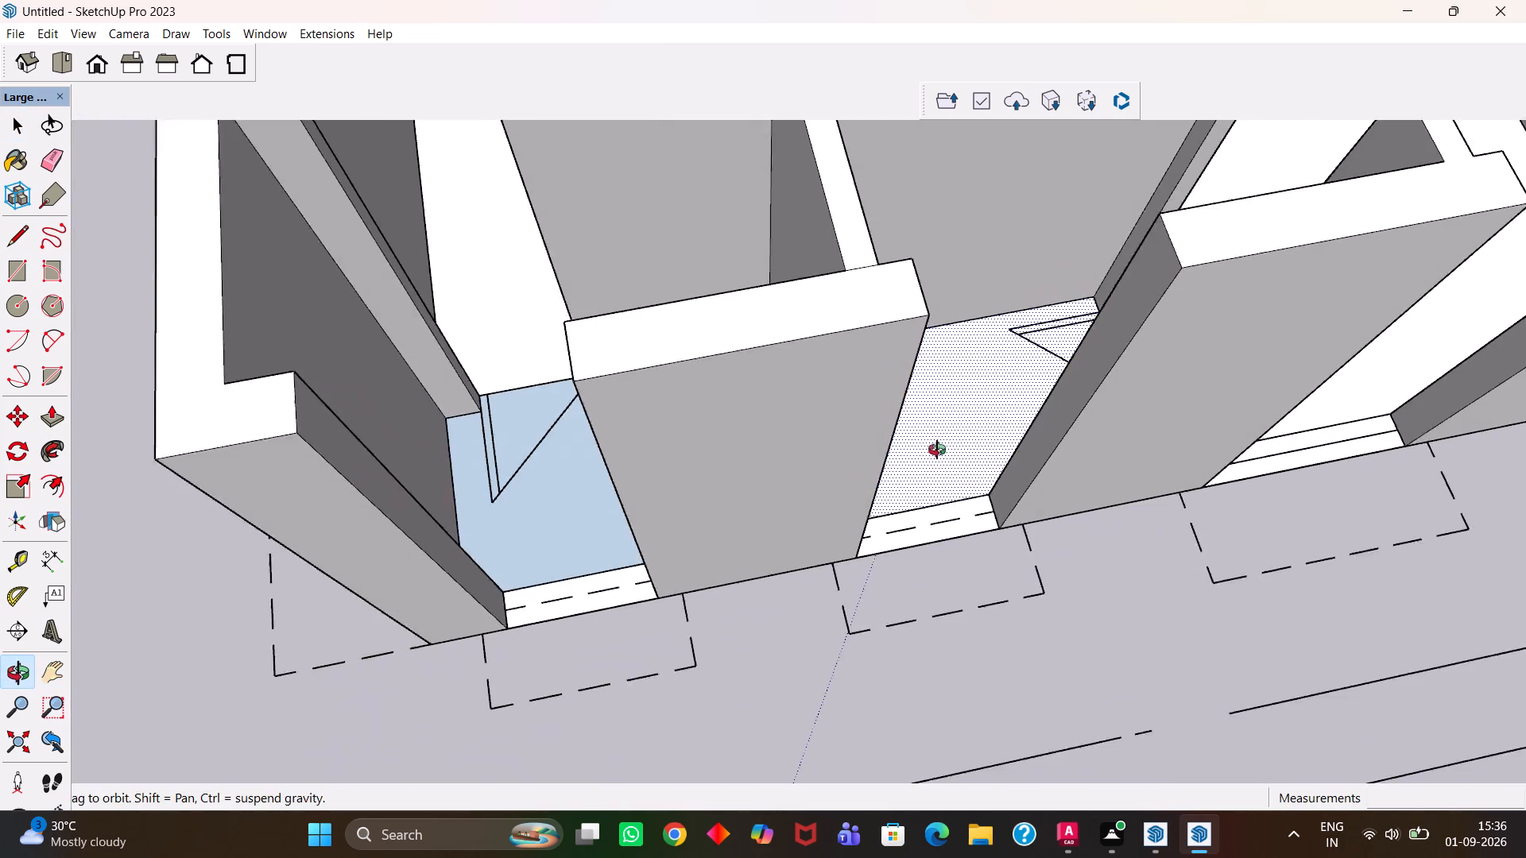
pyautogui.moveTo(937, 450); pyautogui.dragTo(906, 449, button='middle')
pyautogui.scroll(1, 931, 452)
pyautogui.press('h')
pyautogui.scroll(2, 896, 449)
pyautogui.moveTo(441, 470); pyautogui.dragTo(858, 441)
pyautogui.scroll(3, 775, 466)
pyautogui.press('space')
pyautogui.click(748, 457)
pyautogui.rightClick(748, 456)
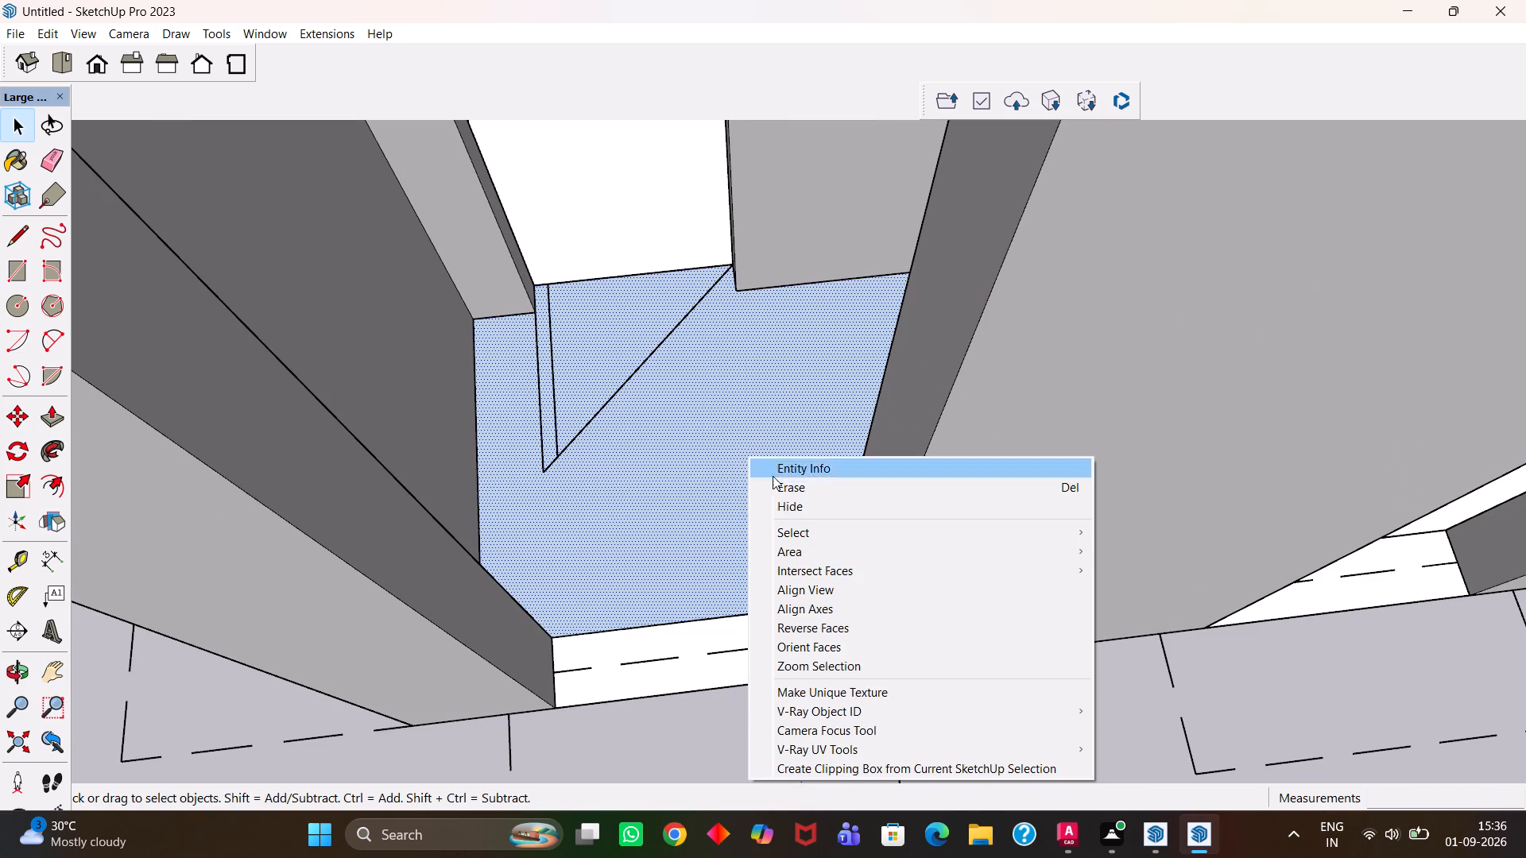
pyautogui.moveTo(832, 632); pyautogui.dragTo(826, 617)
pyautogui.scroll(-4, 733, 471)
pyautogui.scroll(3, 700, 457)
pyautogui.rightClick(700, 457)
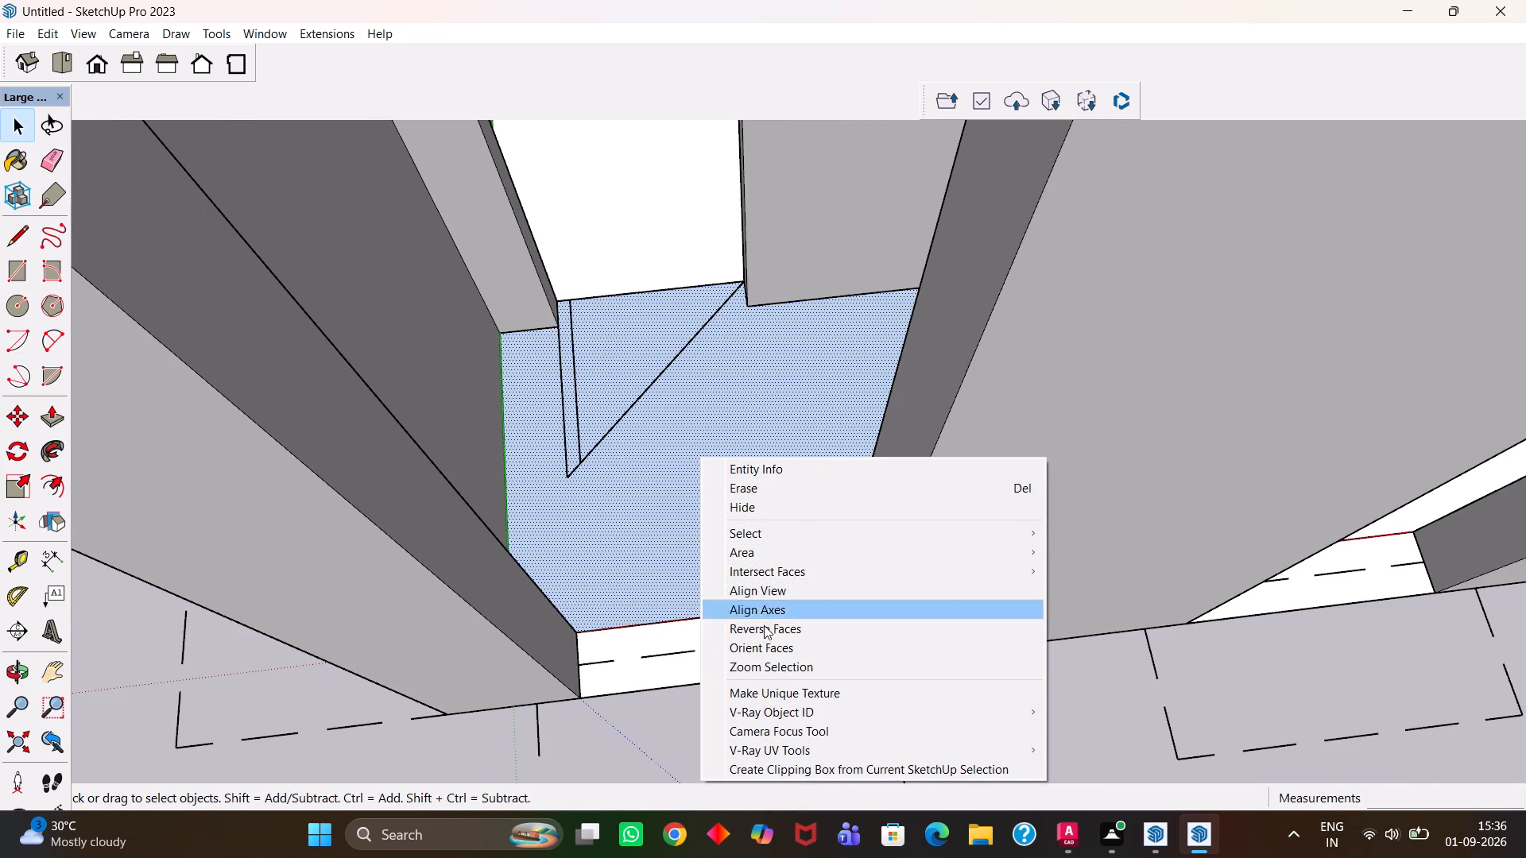
pyautogui.click(762, 632)
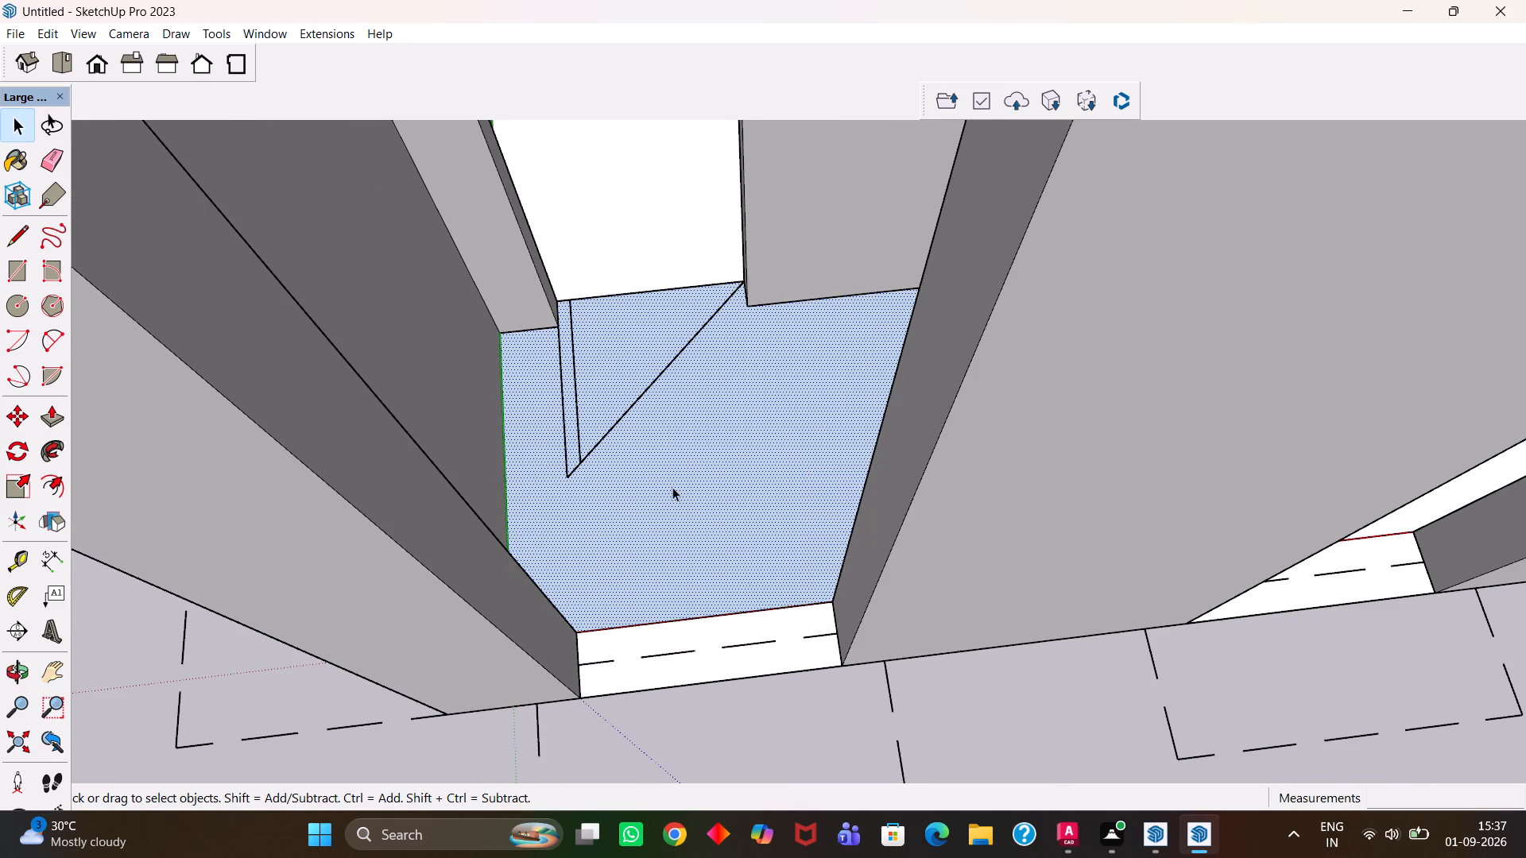
# Place a guide line 3' above the floor on the side of the hall's window opening nearest the door opening.
pyautogui.scroll(-11, 672, 487)
pyautogui.scroll(-10, 642, 489)
pyautogui.press('h')
pyautogui.moveTo(807, 379); pyautogui.dragTo(773, 582)
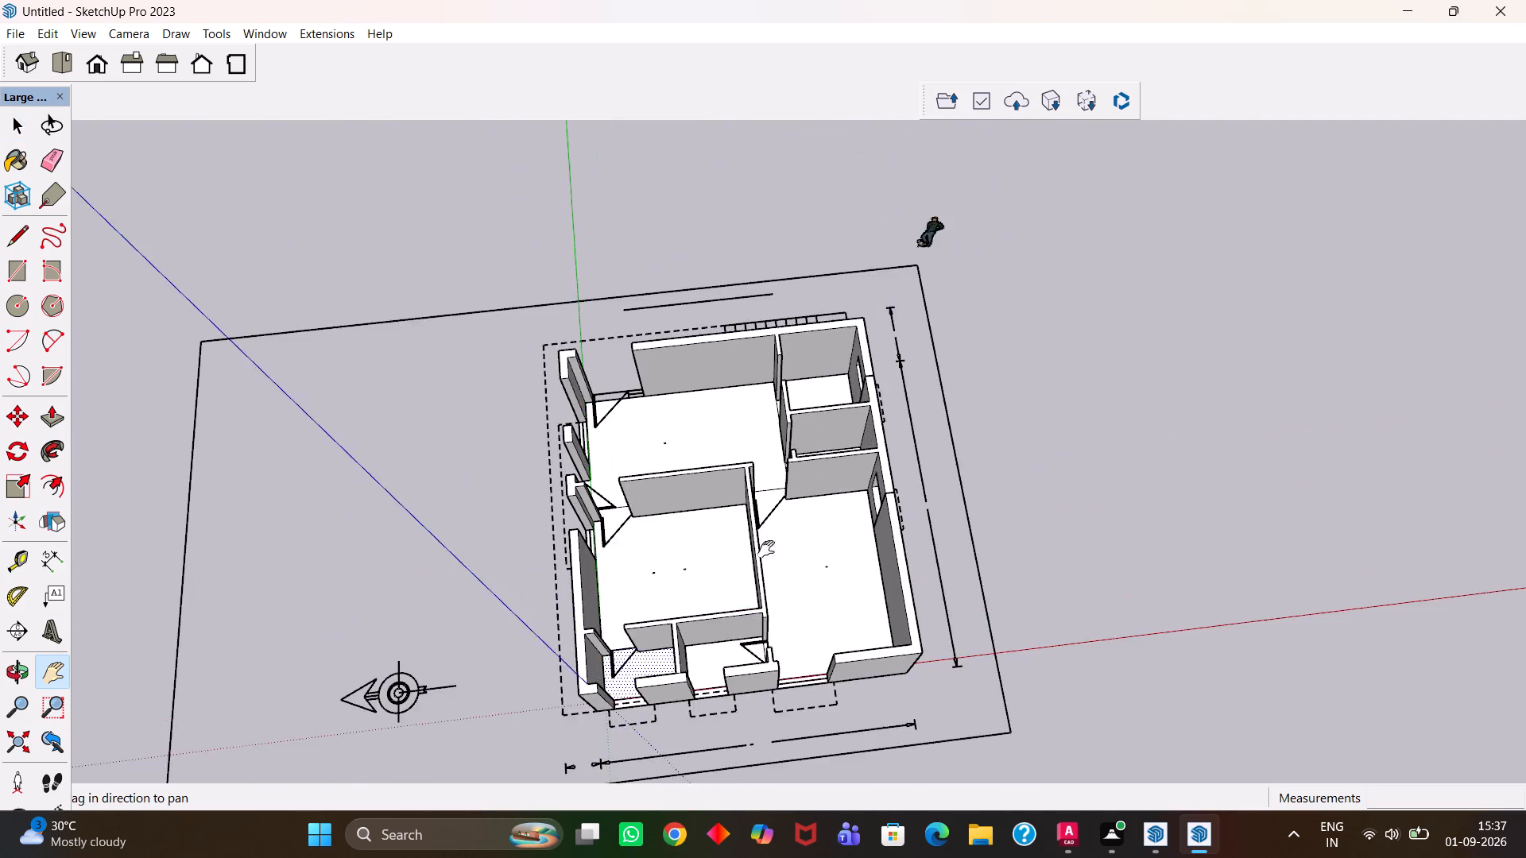
pyautogui.scroll(10, 726, 398)
pyautogui.scroll(-5, 726, 398)
pyautogui.scroll(8, 461, 408)
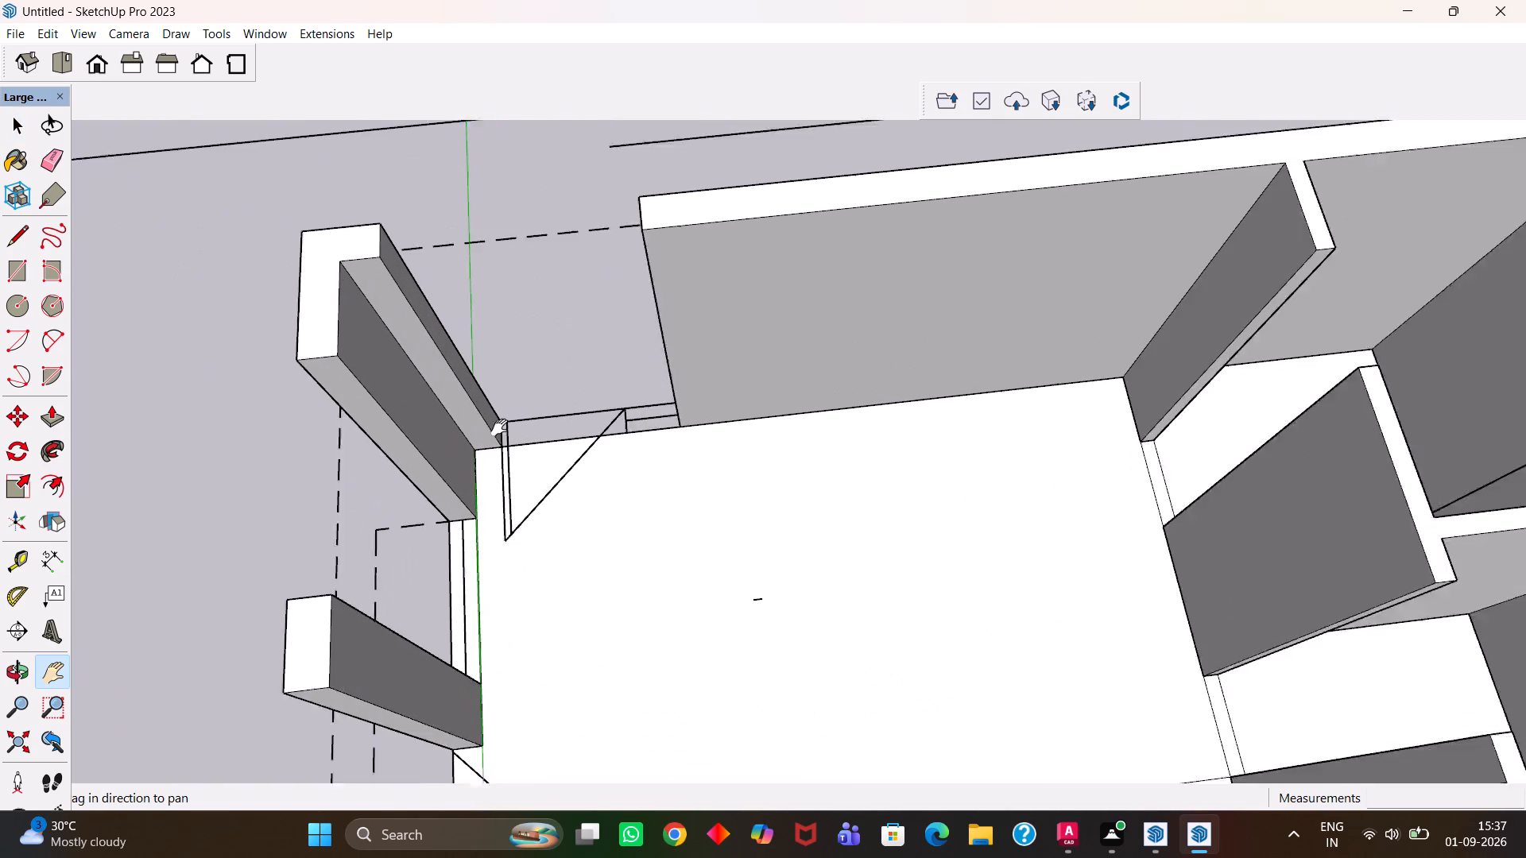
pyautogui.scroll(1, 499, 427)
pyautogui.scroll(4, 441, 498)
pyautogui.moveTo(428, 508); pyautogui.dragTo(600, 517)
pyautogui.scroll(3, 625, 555)
pyautogui.press('t')
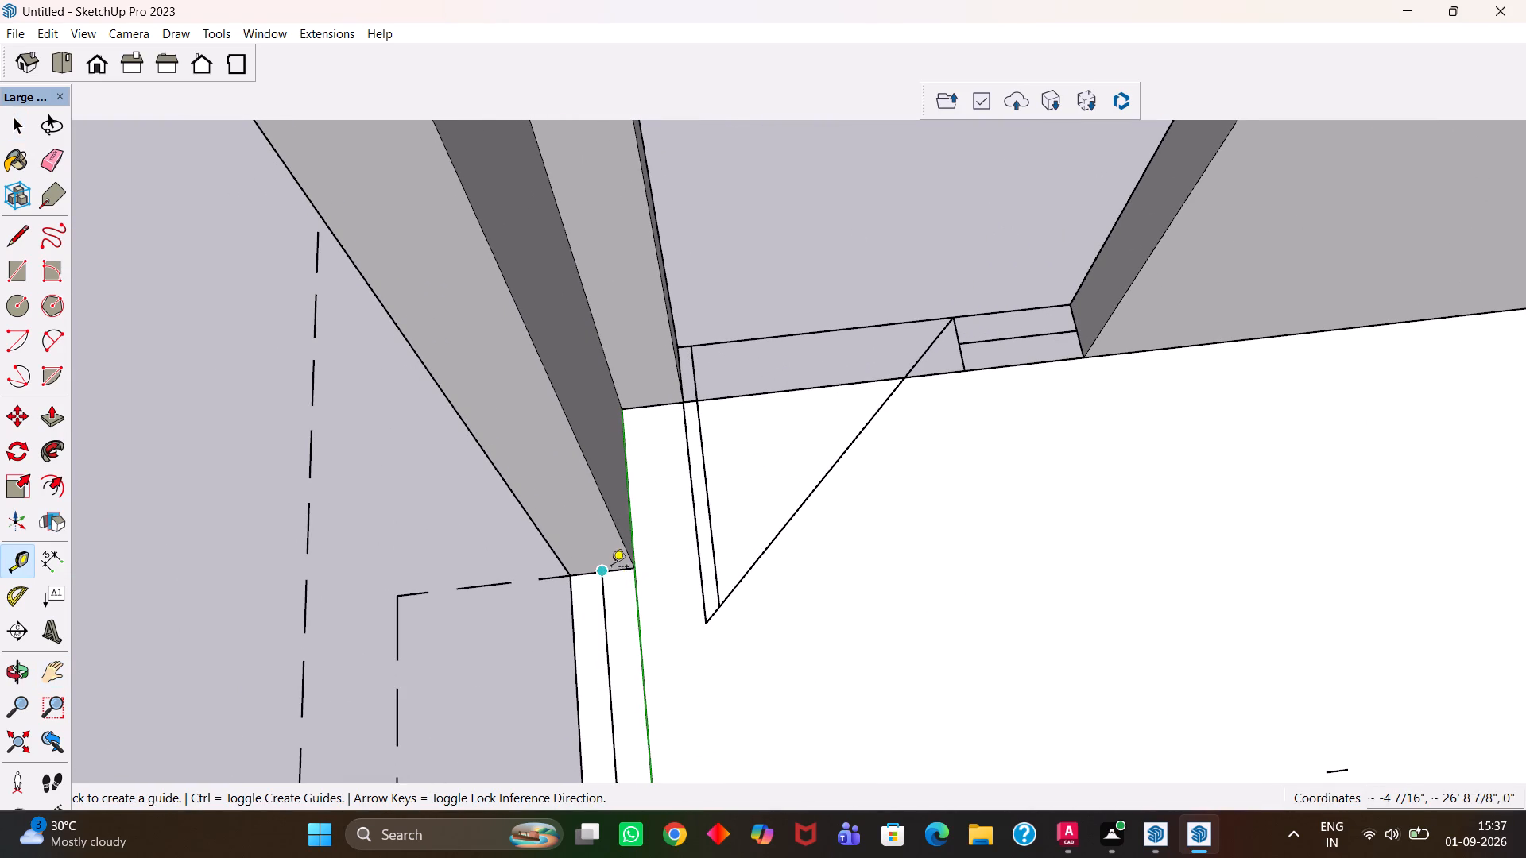
pyautogui.click(618, 571)
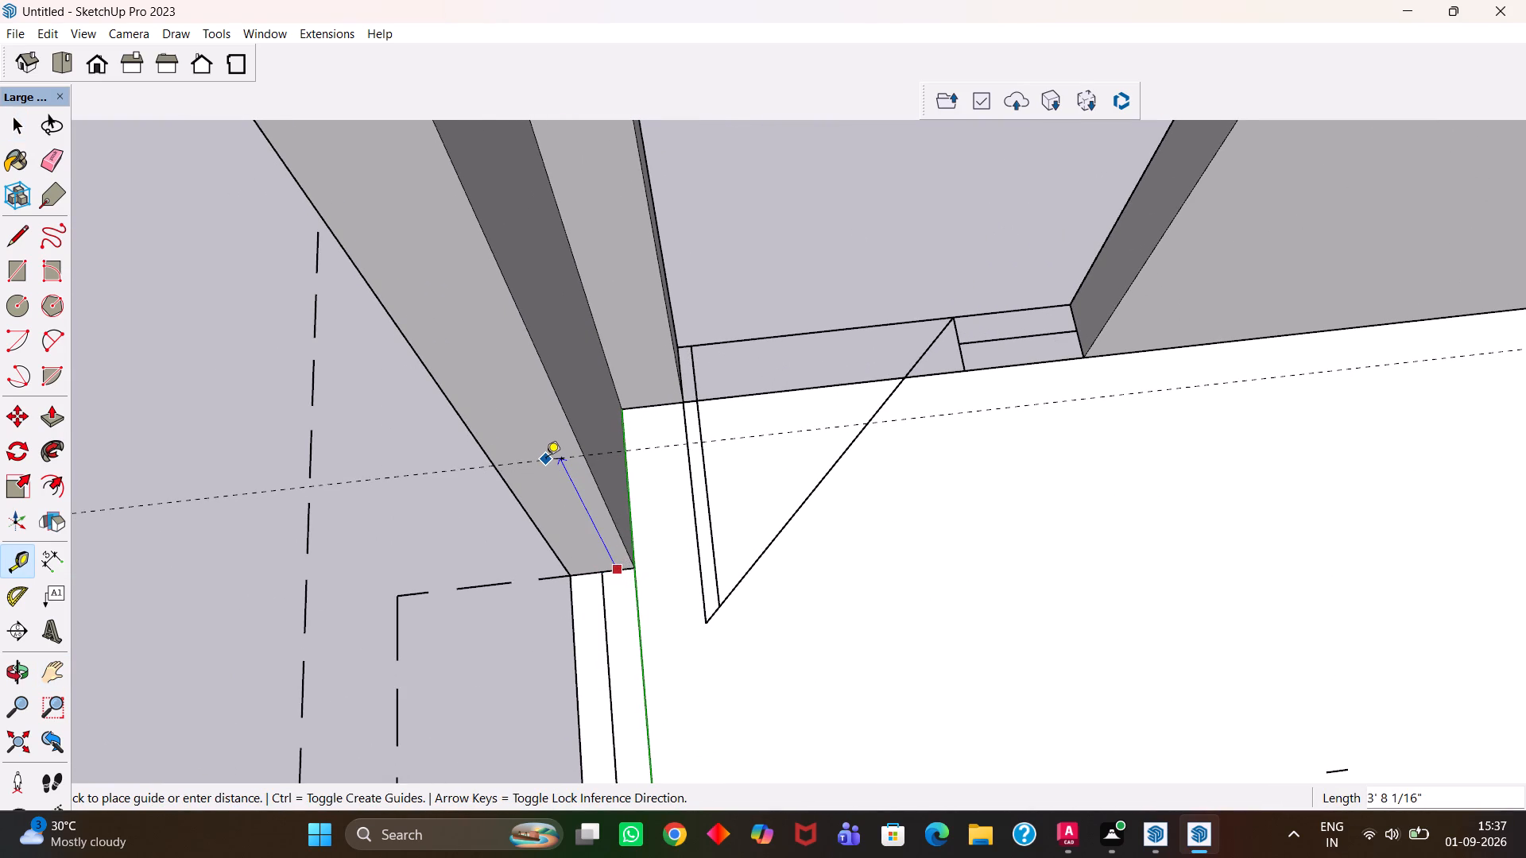
pyautogui.write("3'")
pyautogui.press('Return')
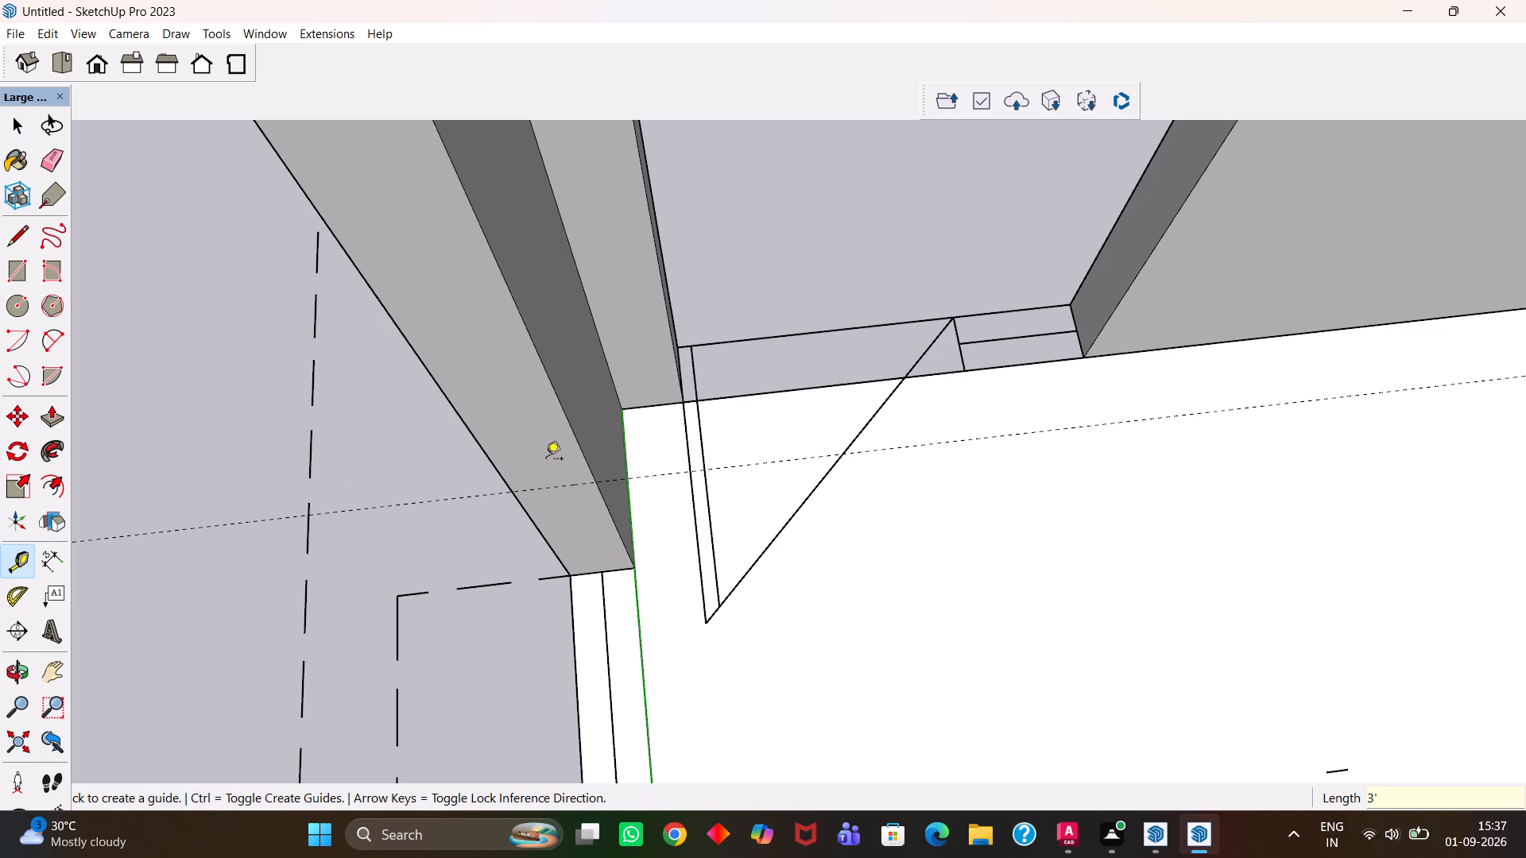
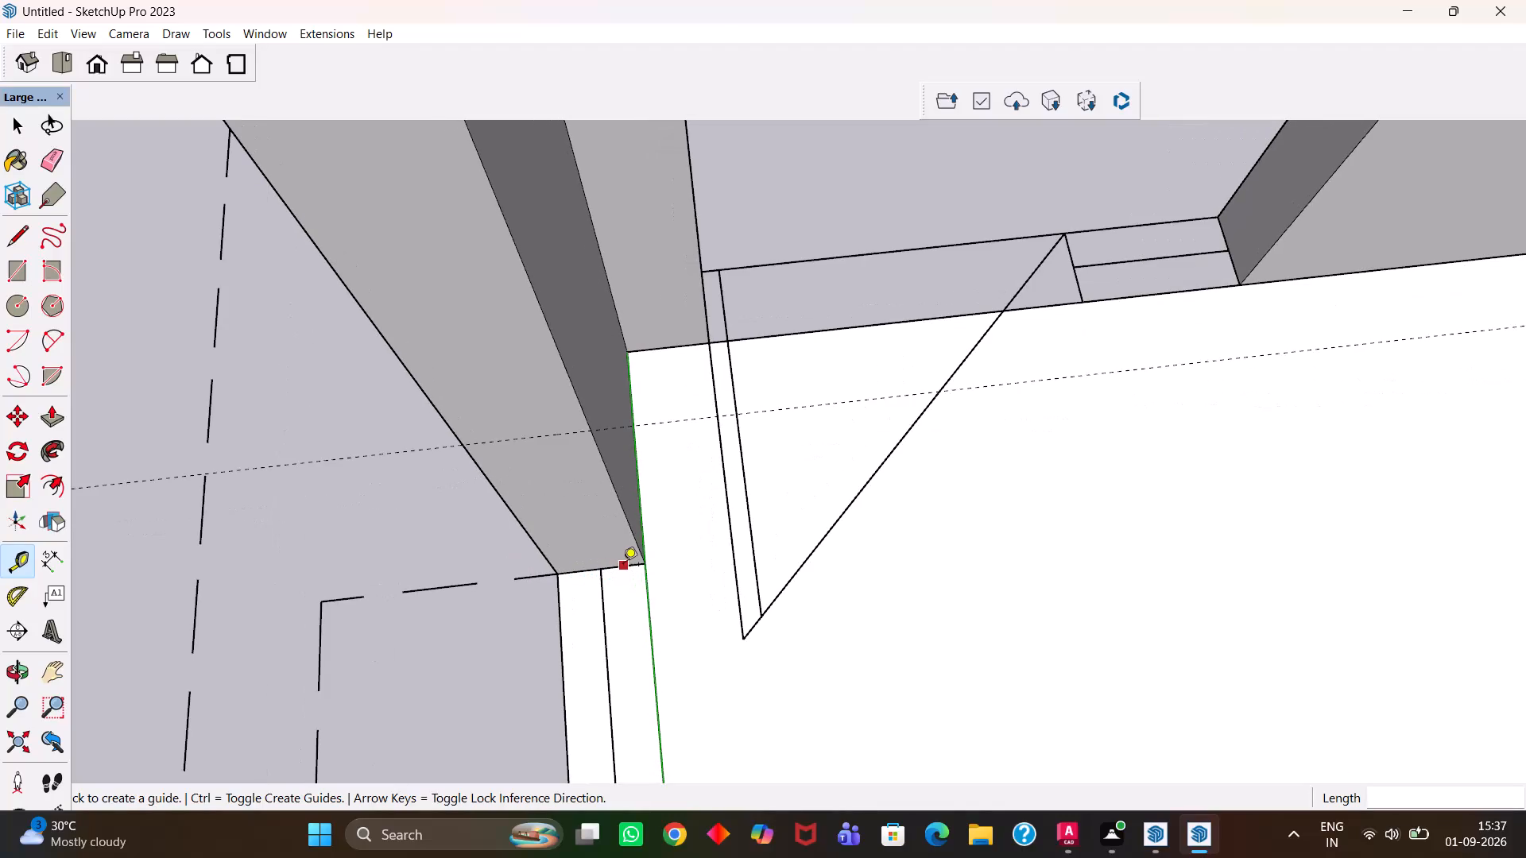
# Place a second guide line 4' above the existing 3' guide on the wall end beside the hall's window opening.
pyautogui.click(623, 566)
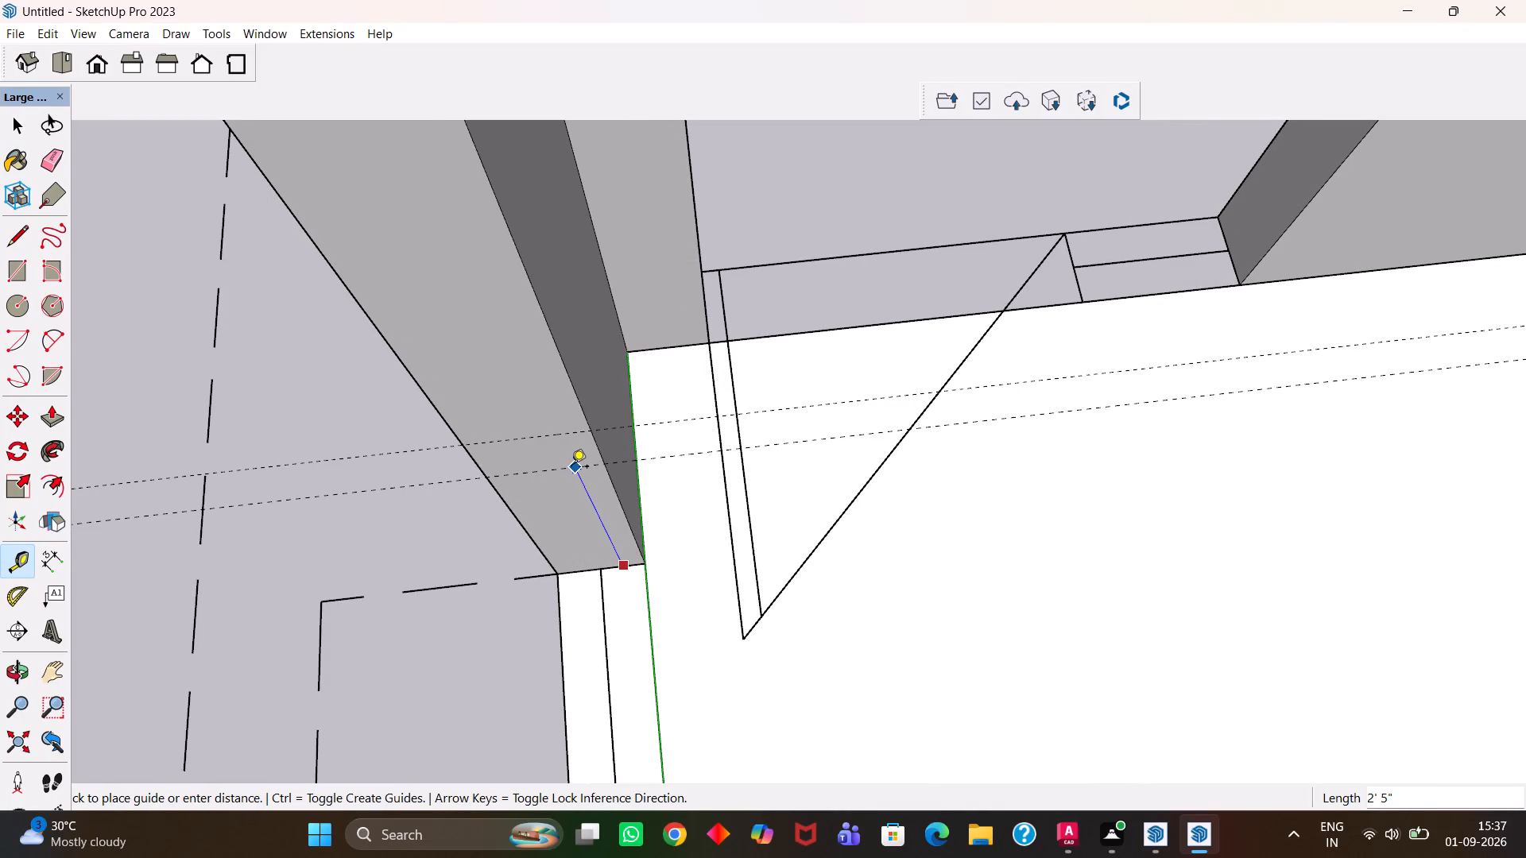
pyautogui.press('Escape')
pyautogui.press('t')
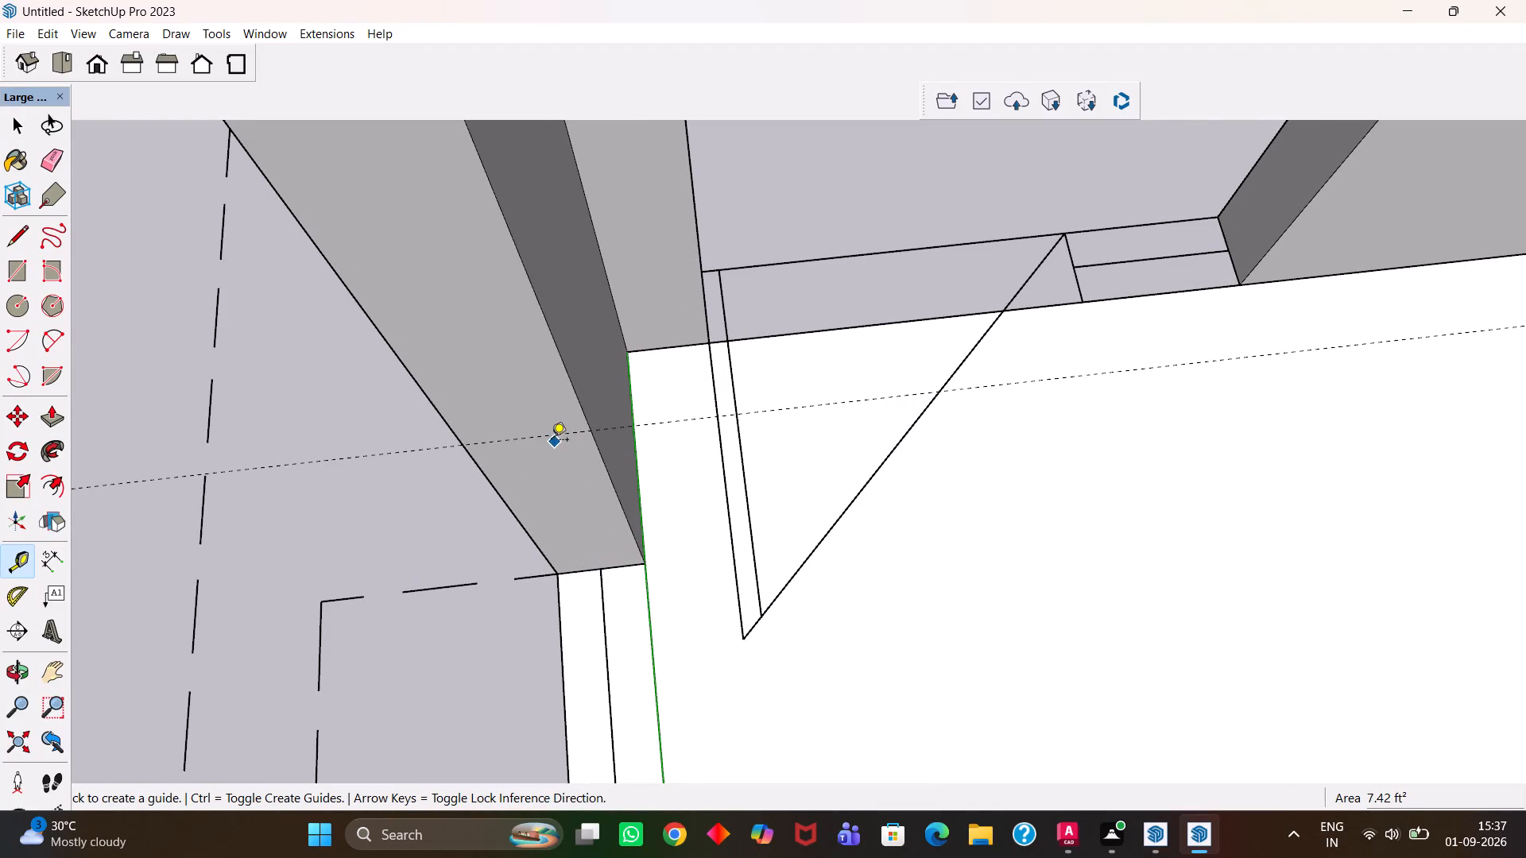
pyautogui.click(541, 434)
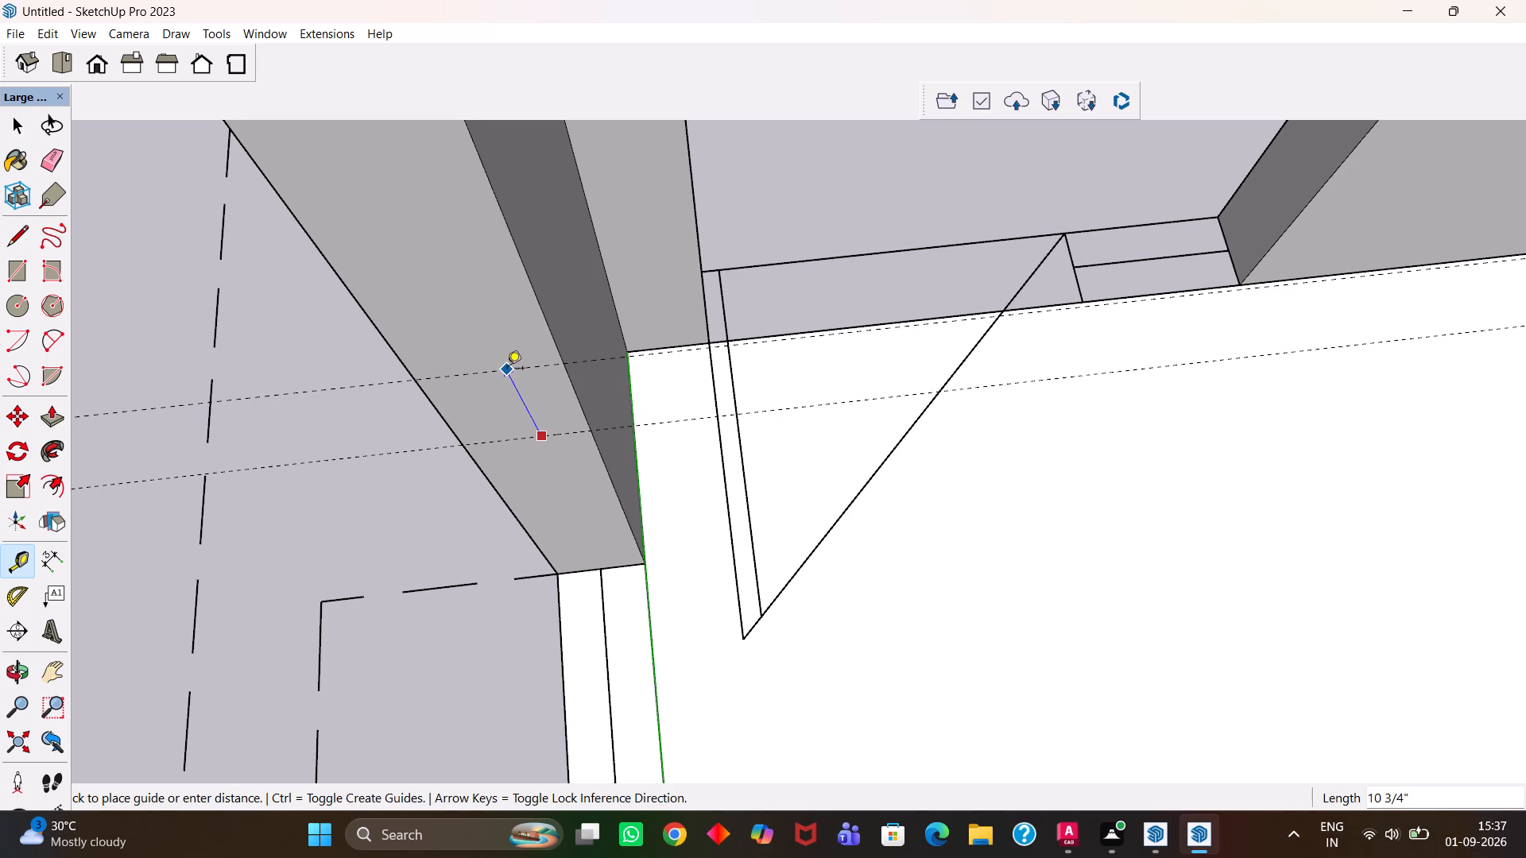
pyautogui.write("4'")
pyautogui.press('Return')
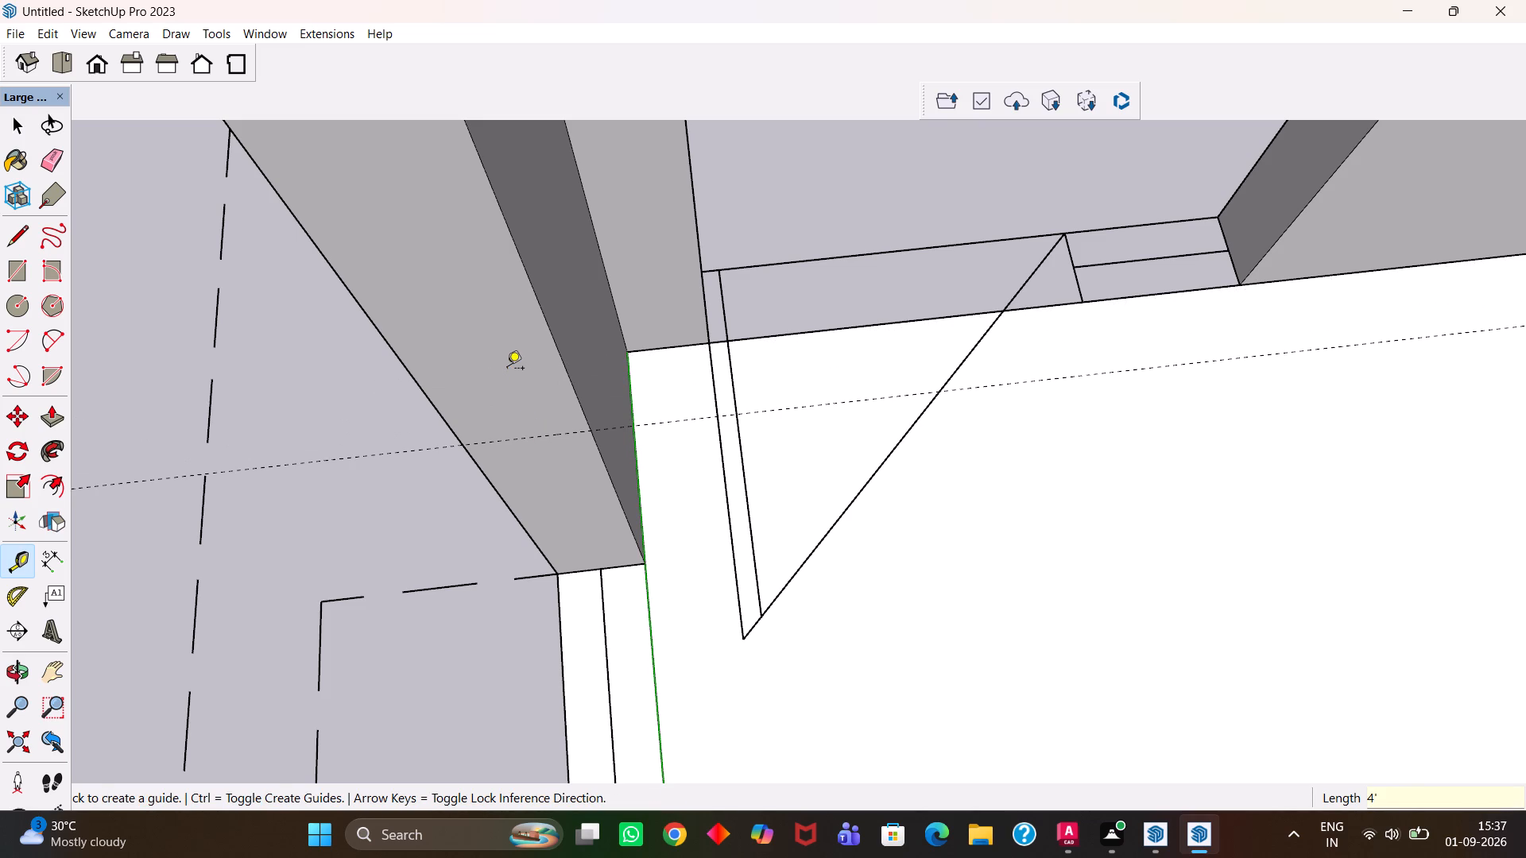
# Draw a rectangle about 4' 1" by 9" between the two guides on the wall end face beside the window opening.
pyautogui.scroll(3, 505, 408)
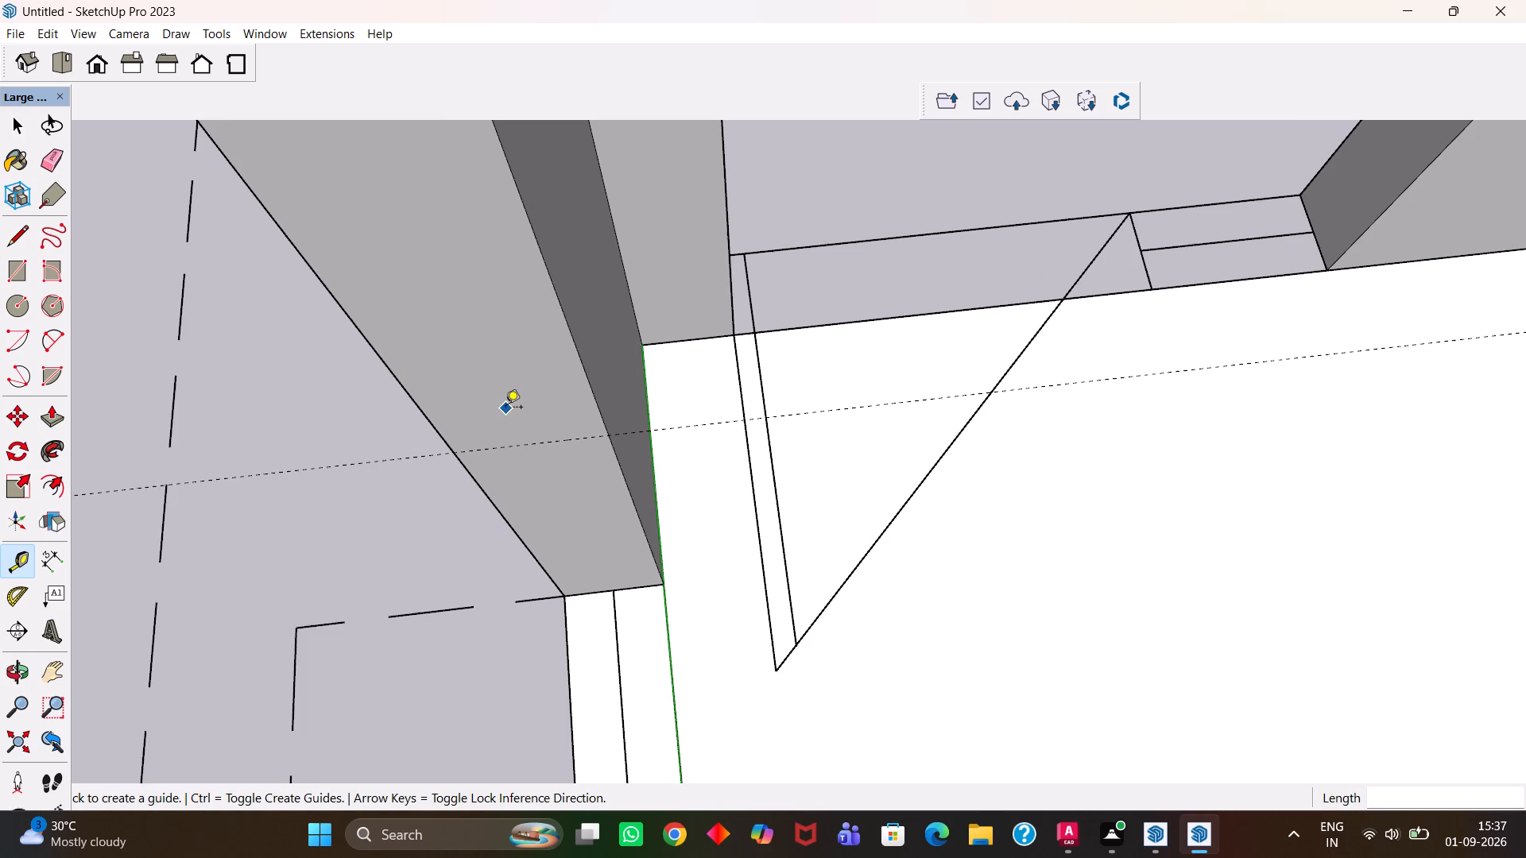
pyautogui.scroll(-6, 504, 411)
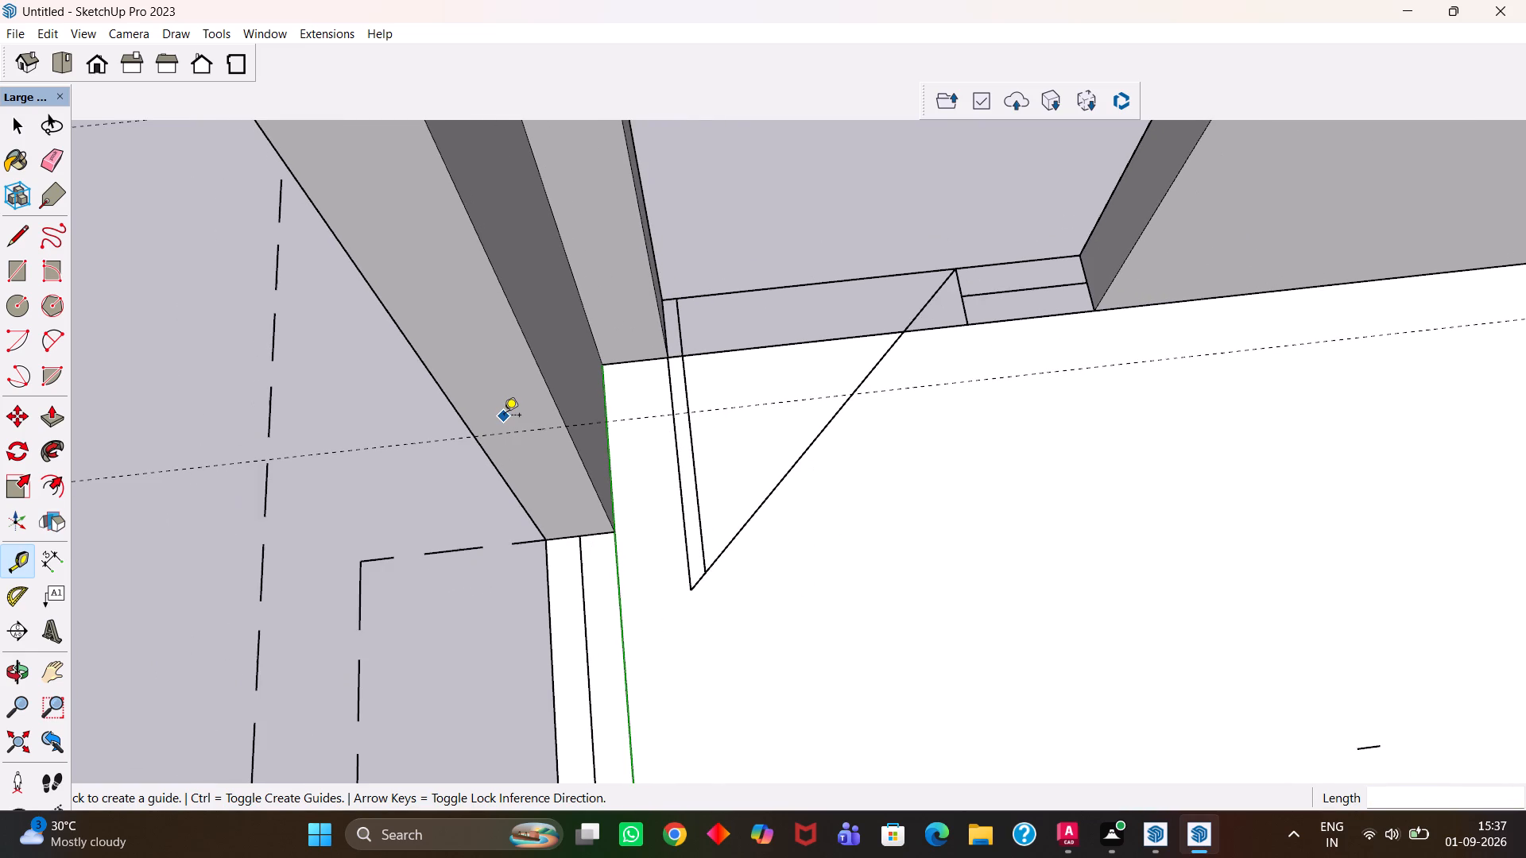
pyautogui.scroll(-3, 504, 416)
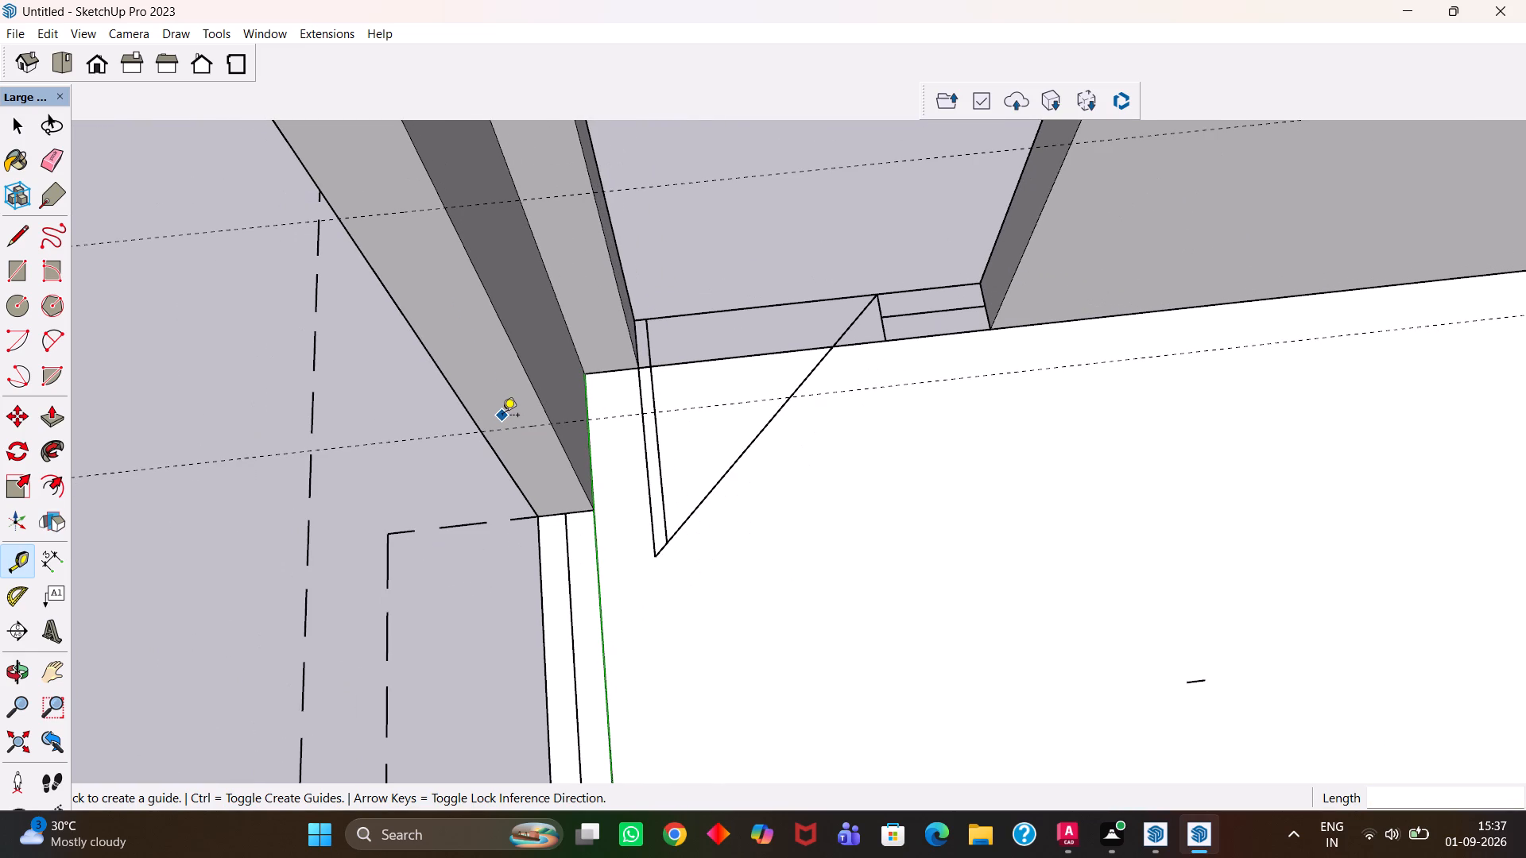
pyautogui.press('h')
pyautogui.scroll(-4, 502, 416)
pyautogui.scroll(1, 520, 462)
pyautogui.moveTo(505, 397); pyautogui.dragTo(495, 373, button='middle')
pyautogui.scroll(1, 492, 368)
pyautogui.moveTo(480, 357); pyautogui.dragTo(502, 431)
pyautogui.scroll(5, 502, 431)
pyautogui.scroll(-5, 471, 398)
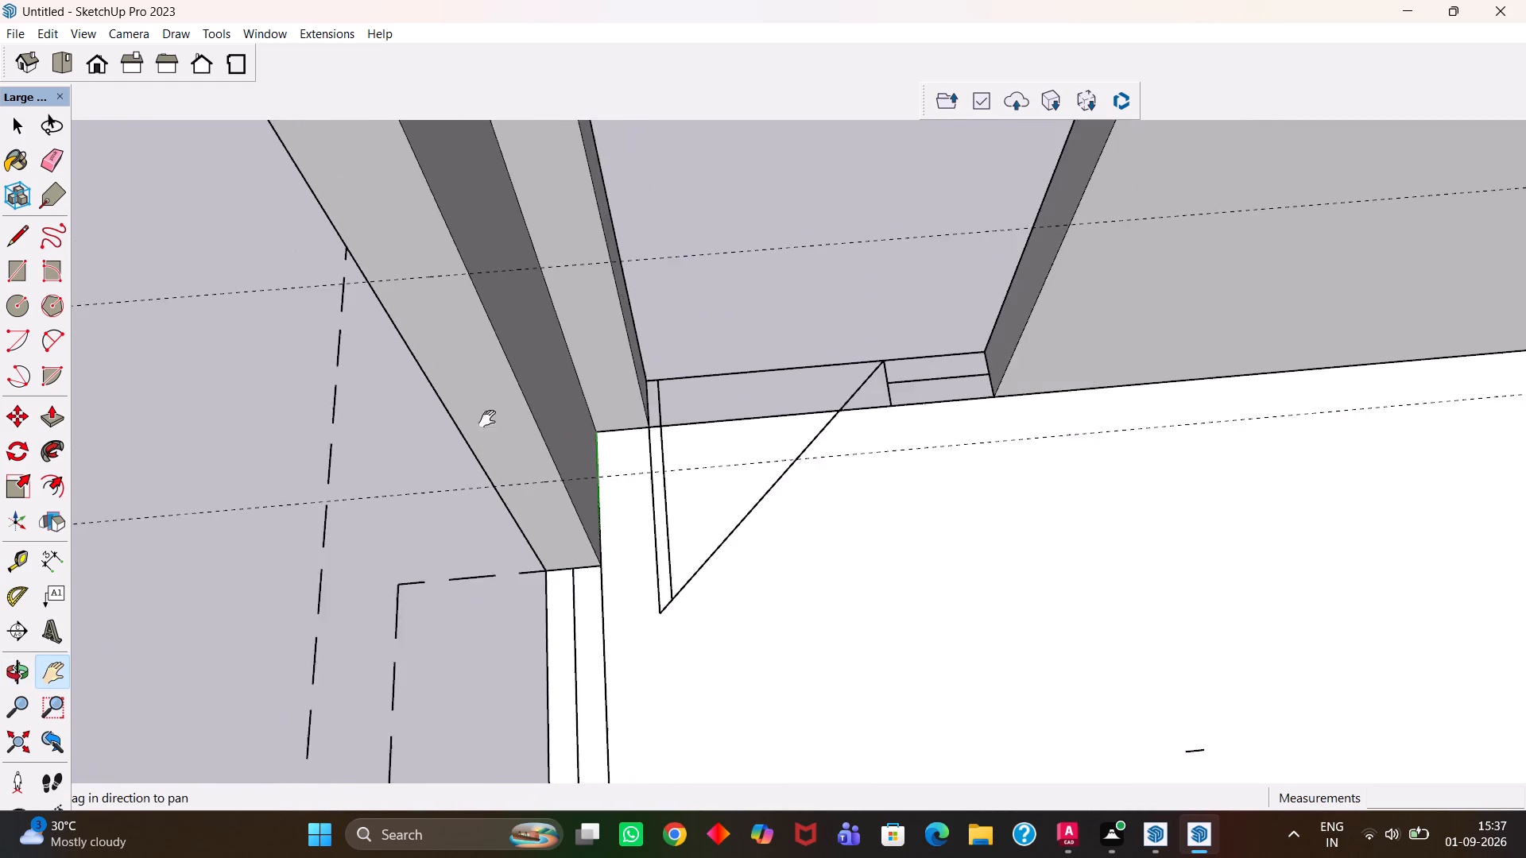
pyautogui.scroll(1, 512, 427)
pyautogui.moveTo(512, 427); pyautogui.dragTo(308, 360, button='middle')
pyautogui.moveTo(449, 316); pyautogui.dragTo(451, 419)
pyautogui.scroll(3, 461, 423)
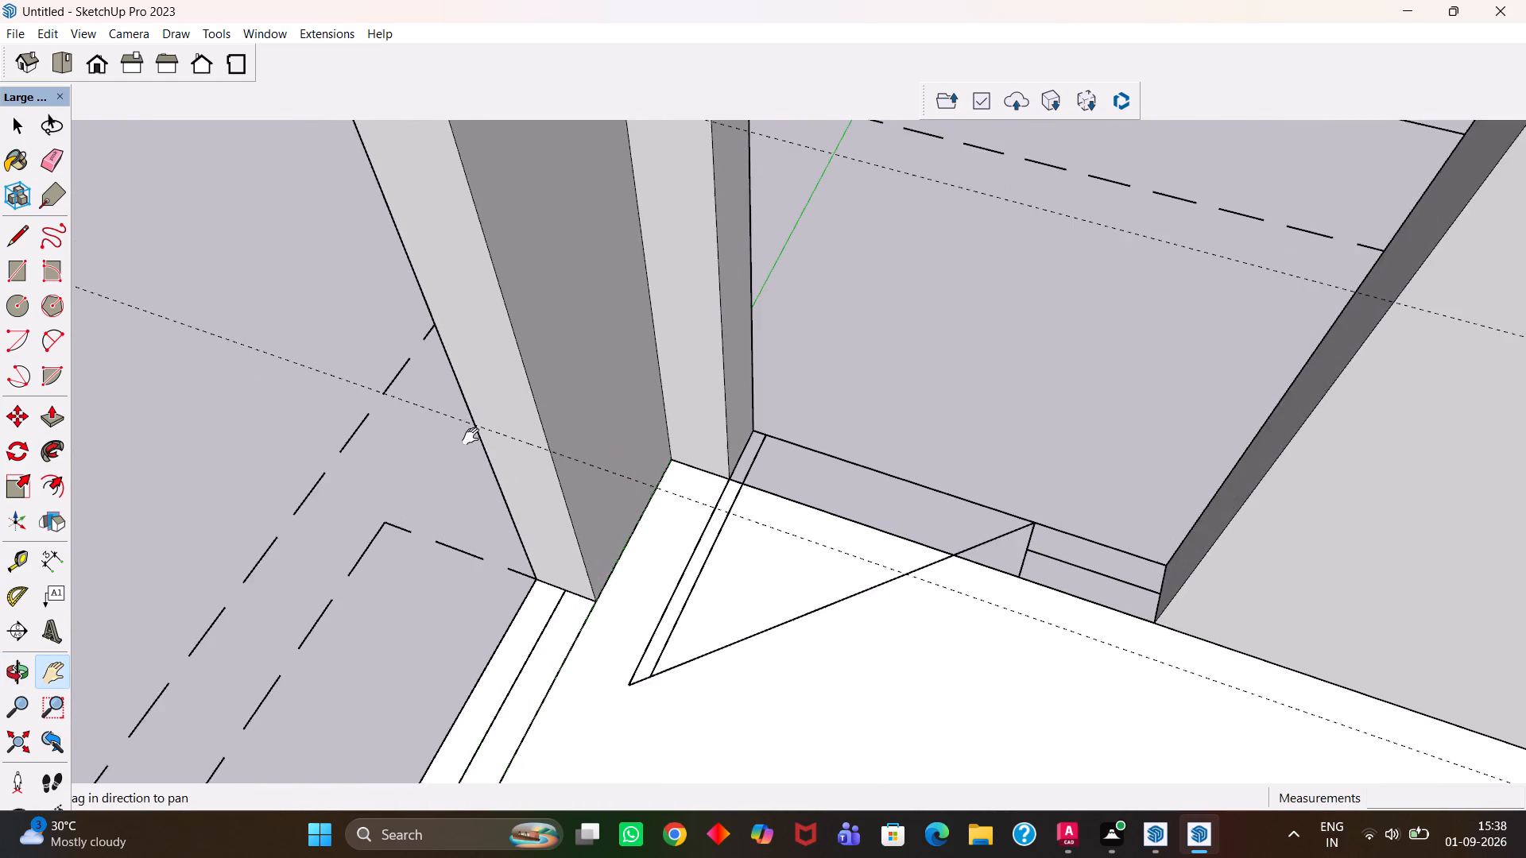
pyautogui.moveTo(471, 422); pyautogui.dragTo(439, 333, button='middle')
pyautogui.press('h')
pyautogui.scroll(-4, 441, 338)
pyautogui.moveTo(463, 285); pyautogui.dragTo(501, 519)
pyautogui.moveTo(477, 513); pyautogui.dragTo(477, 514, button='middle')
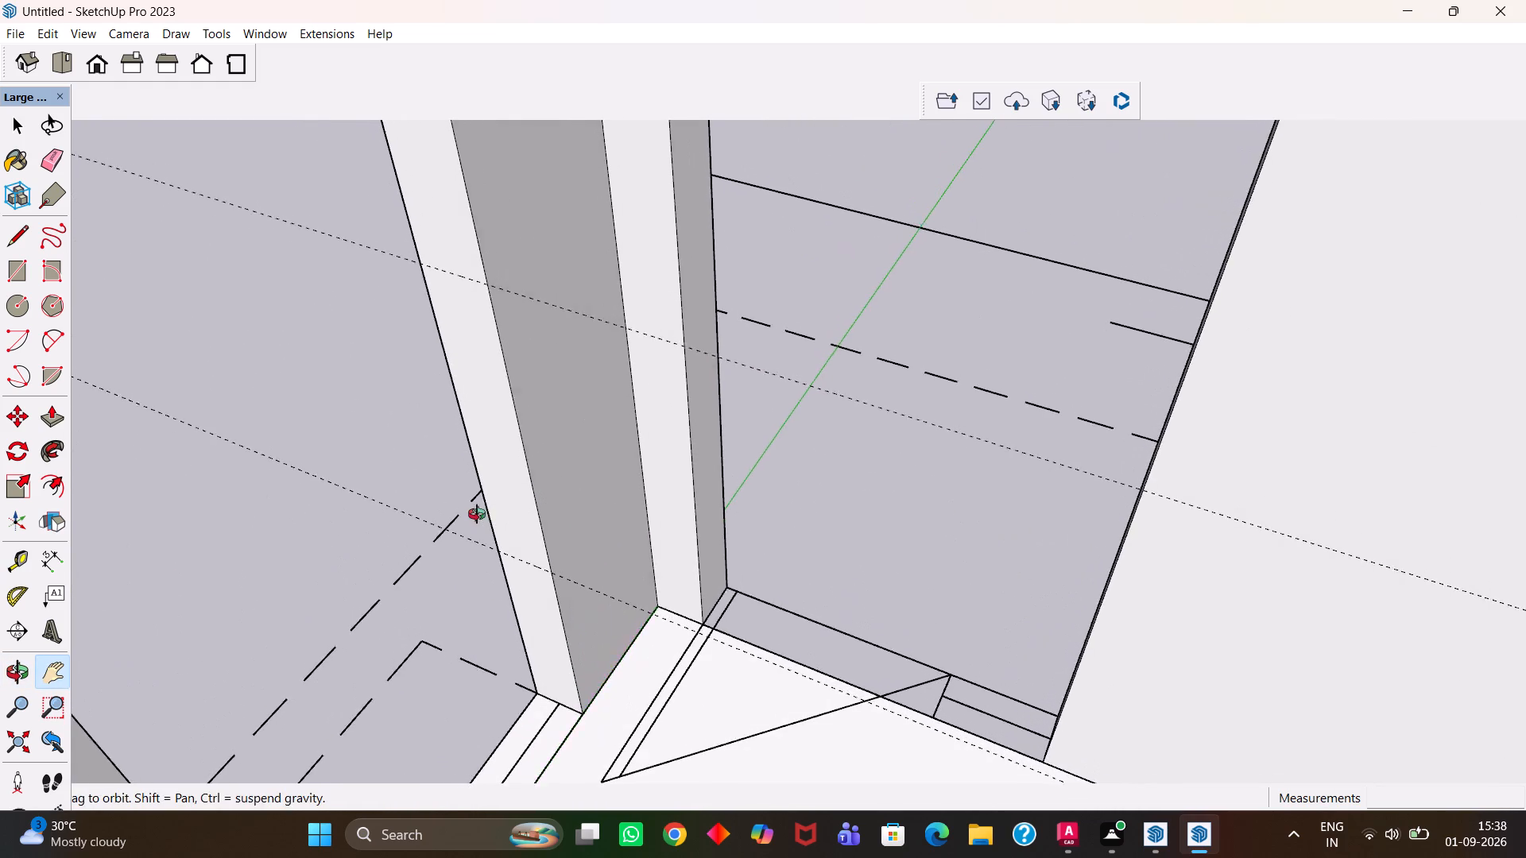
pyautogui.moveTo(477, 514); pyautogui.dragTo(502, 520, button='middle')
pyautogui.scroll(2, 502, 524)
pyautogui.press('space')
pyautogui.click(511, 485)
pyautogui.press('r')
pyautogui.scroll(-3, 511, 485)
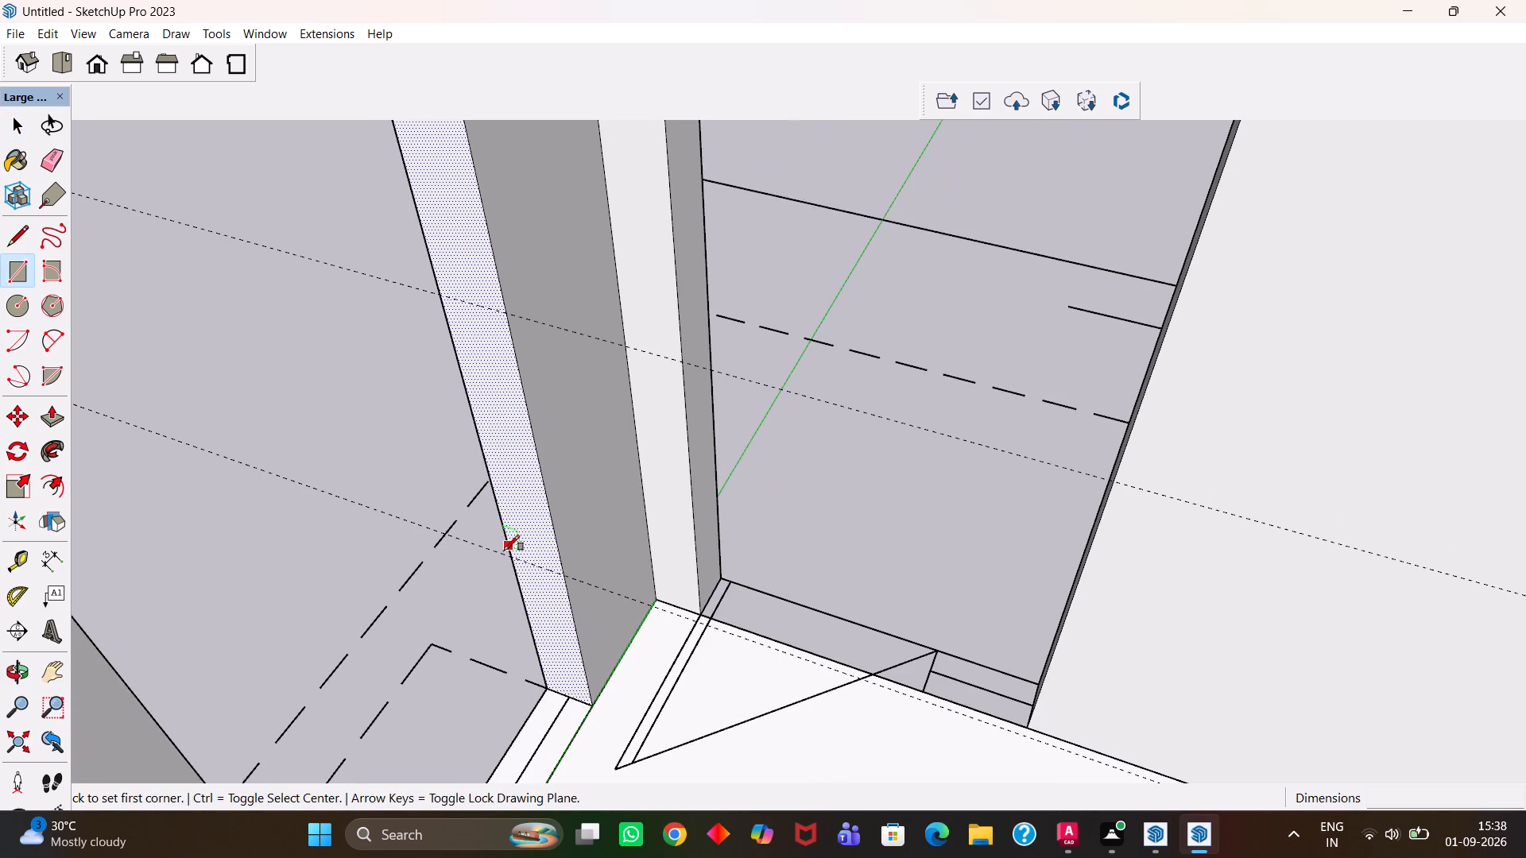
pyautogui.click(511, 562)
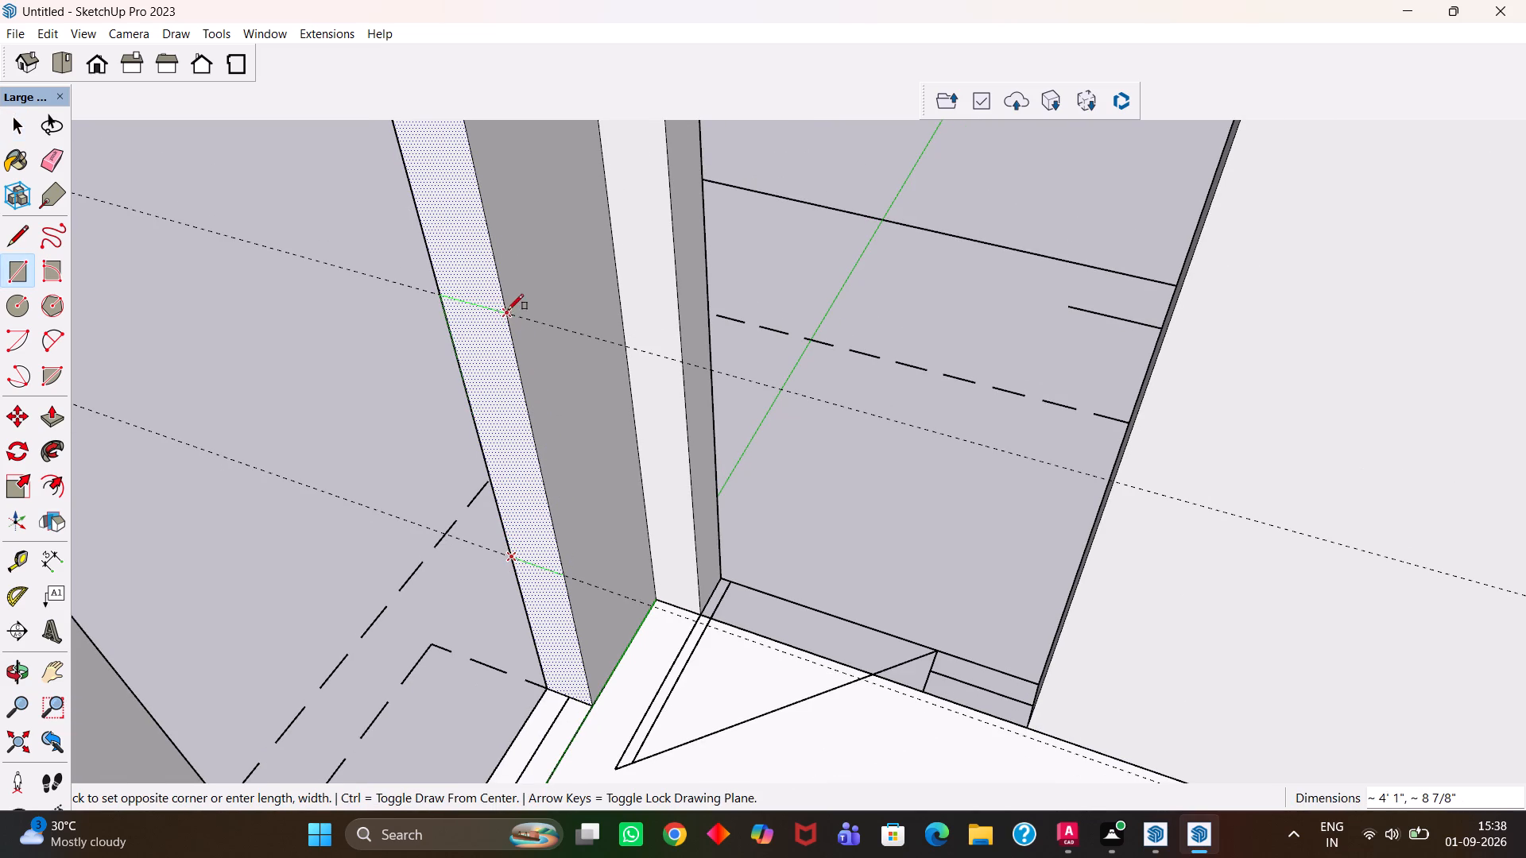
pyautogui.click(505, 315)
# Push/Pull the faces above and below that rectangle about 4' 6" across the opening to the opposite wall end, forming lintel and sill walls.
pyautogui.scroll(-4, 505, 315)
pyautogui.press('space')
pyautogui.click(476, 279)
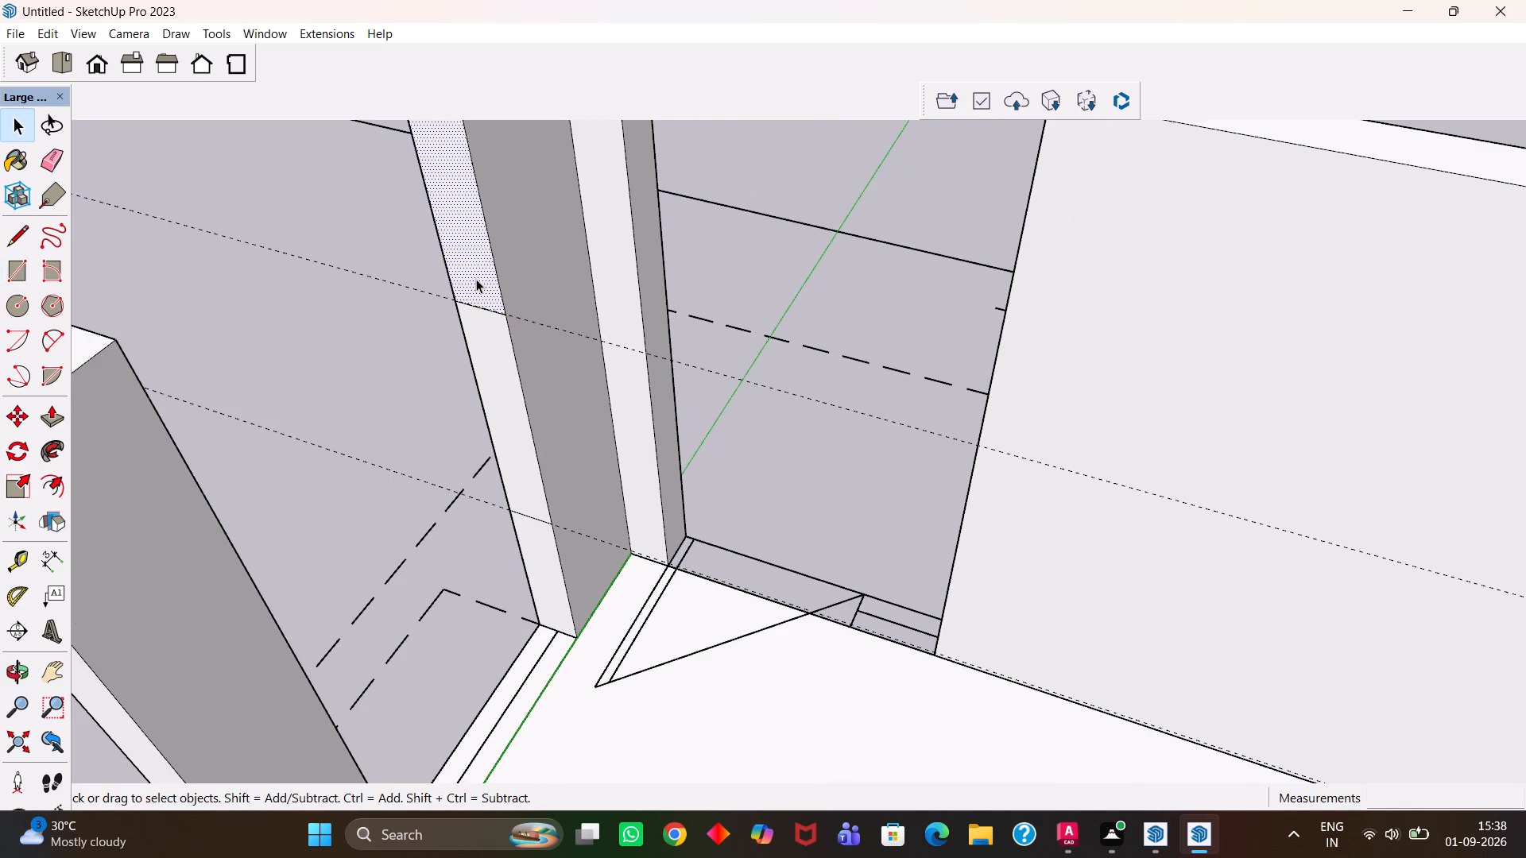
pyautogui.press('p')
pyautogui.click(476, 279)
pyautogui.click(172, 452)
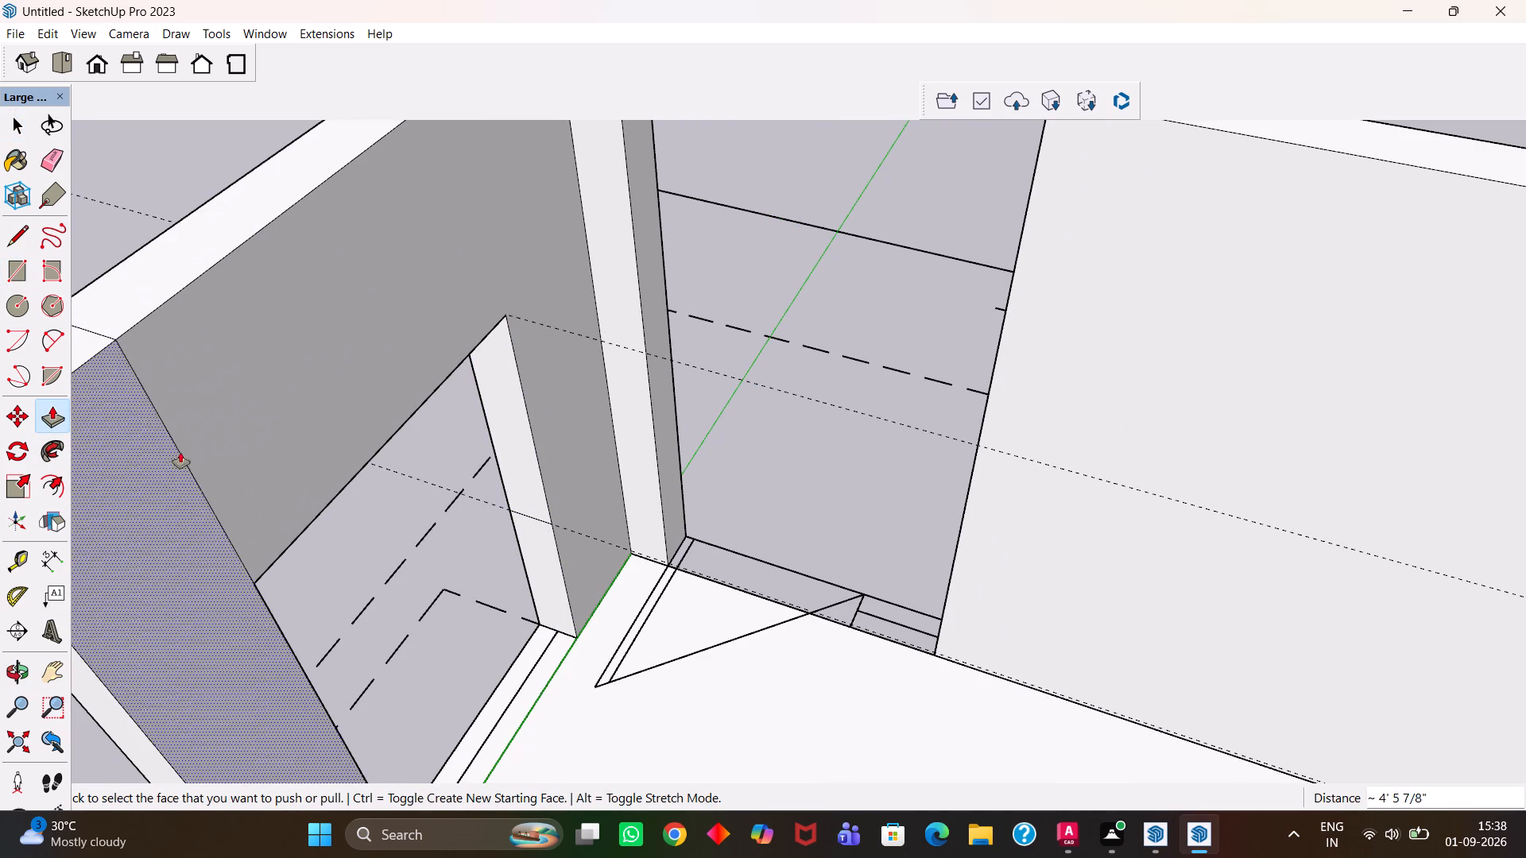
pyautogui.click(540, 529)
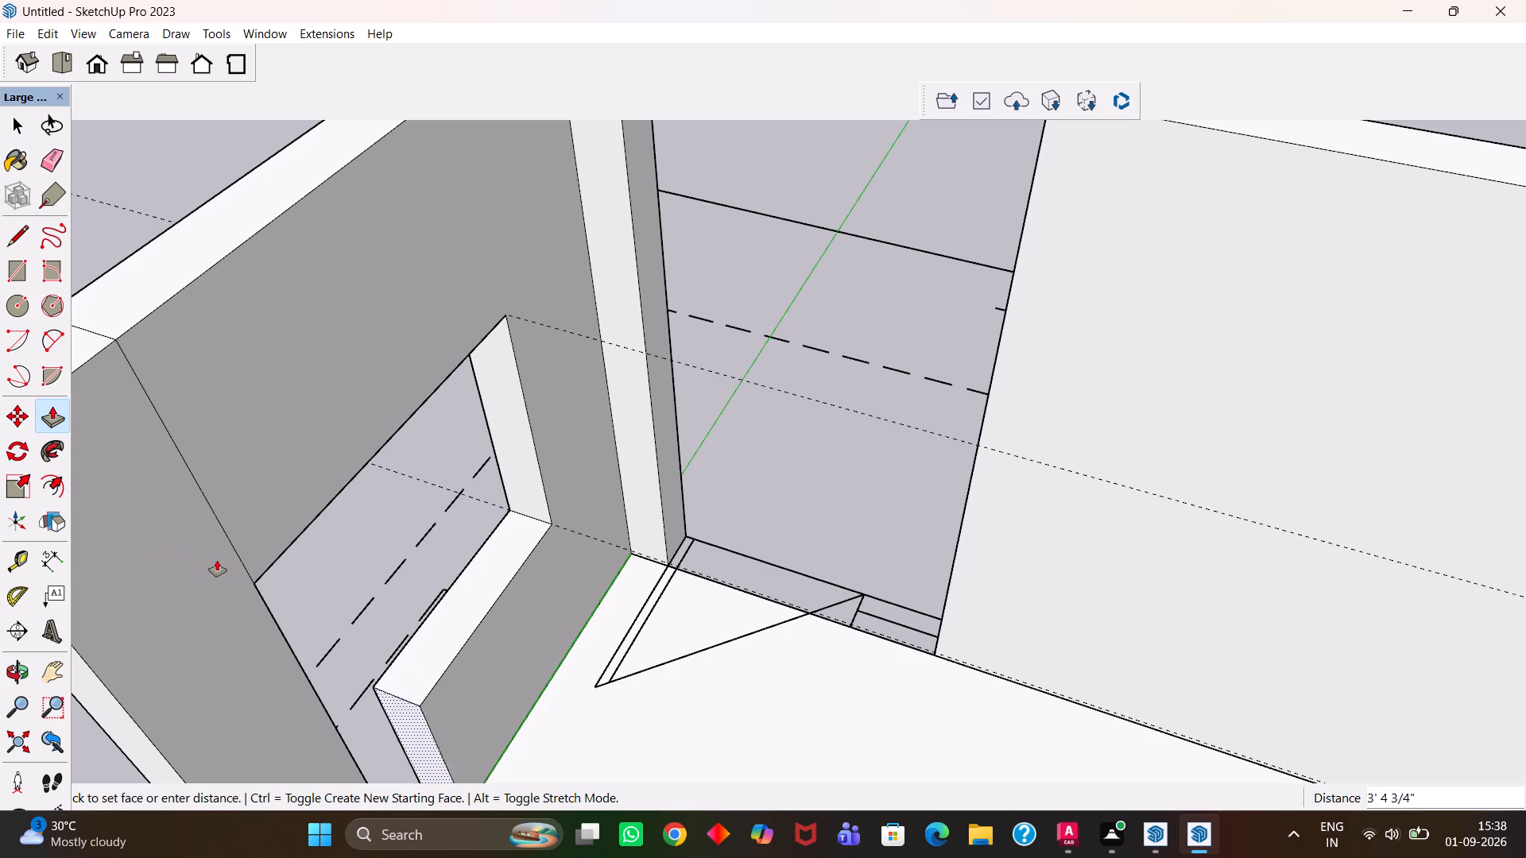
pyautogui.click(234, 550)
# Erase the leftover seam lines above and below the window on the wall's inner face.
pyautogui.press('h')
pyautogui.scroll(-6, 307, 558)
pyautogui.moveTo(323, 561); pyautogui.dragTo(512, 588)
pyautogui.scroll(3, 420, 569)
pyautogui.press('e')
pyautogui.moveTo(443, 469); pyautogui.dragTo(440, 489)
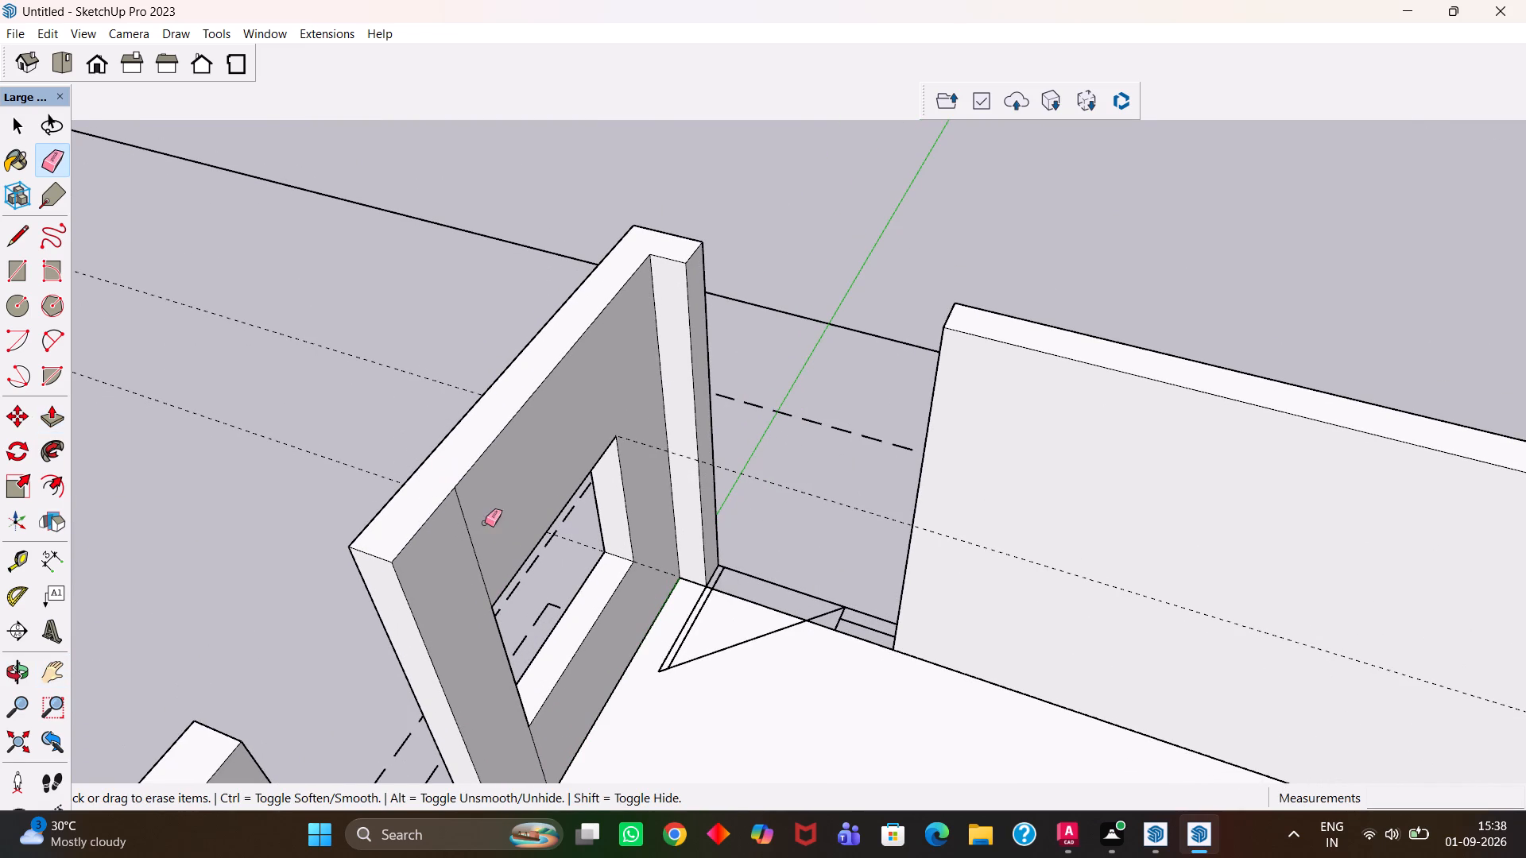
pyautogui.moveTo(485, 523); pyautogui.dragTo(463, 538)
pyautogui.moveTo(540, 753); pyautogui.dragTo(529, 752)
# Place a guide line 3' below the top edge of the short wall end beside the hall's door opening.
pyautogui.scroll(1, 498, 659)
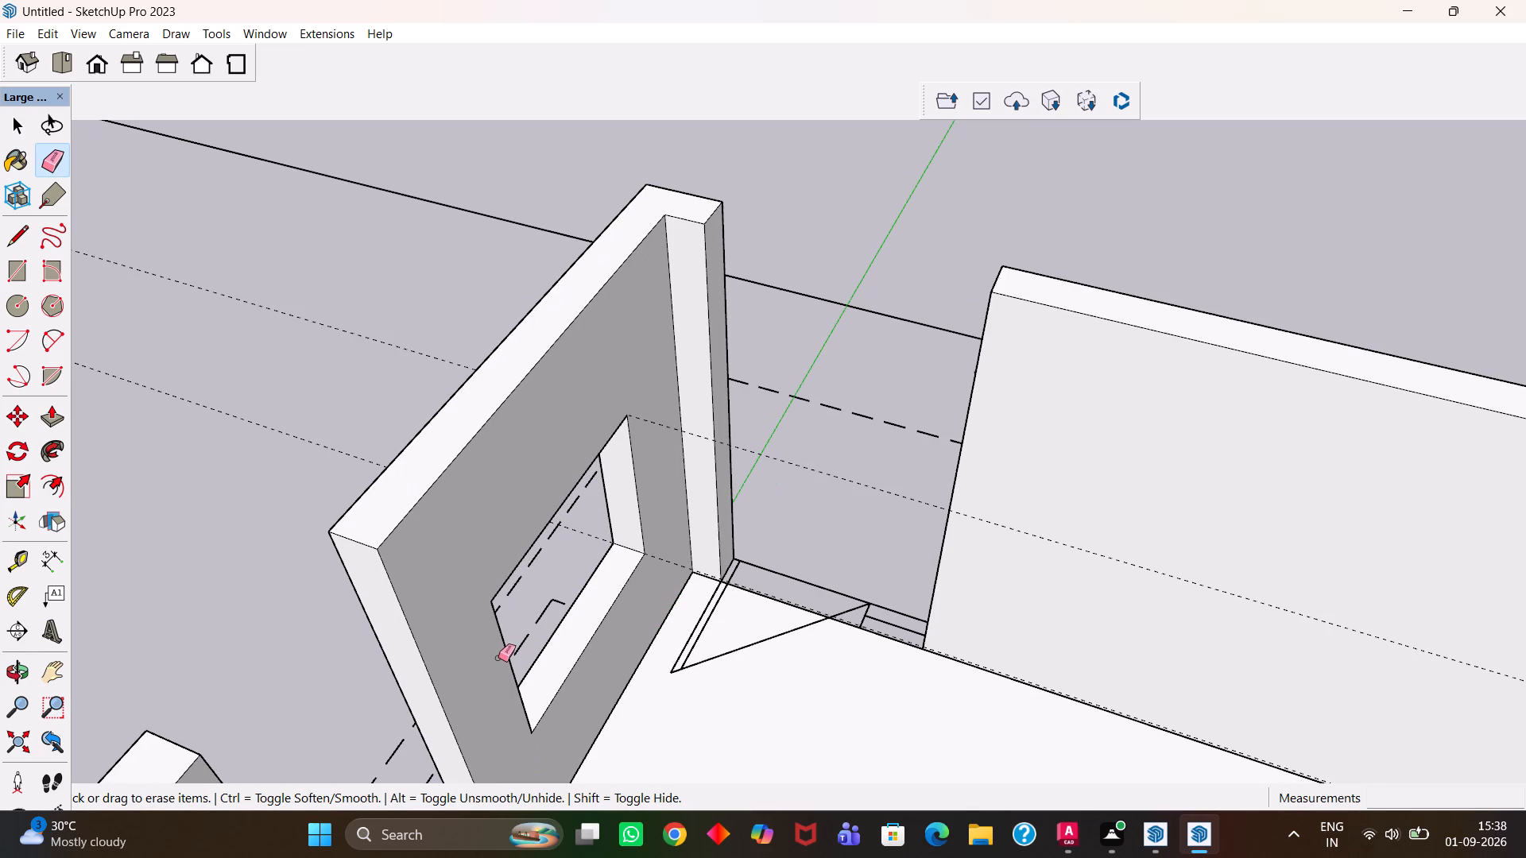
pyautogui.scroll(3, 498, 658)
pyautogui.scroll(-14, 498, 658)
pyautogui.scroll(1, 488, 709)
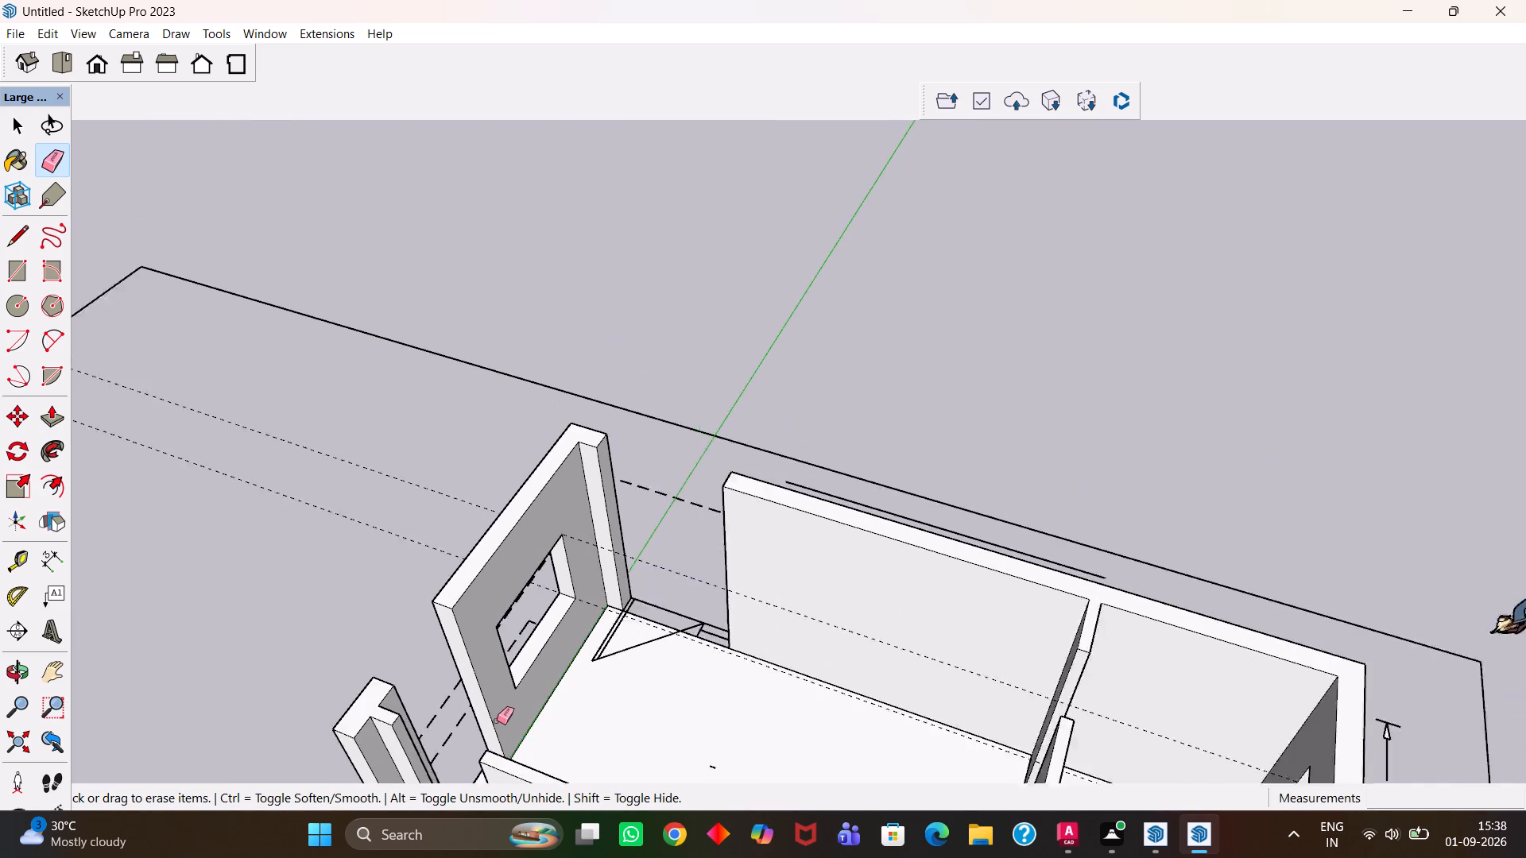
pyautogui.scroll(2, 497, 721)
pyautogui.press('h')
pyautogui.scroll(-5, 498, 724)
pyautogui.scroll(8, 591, 666)
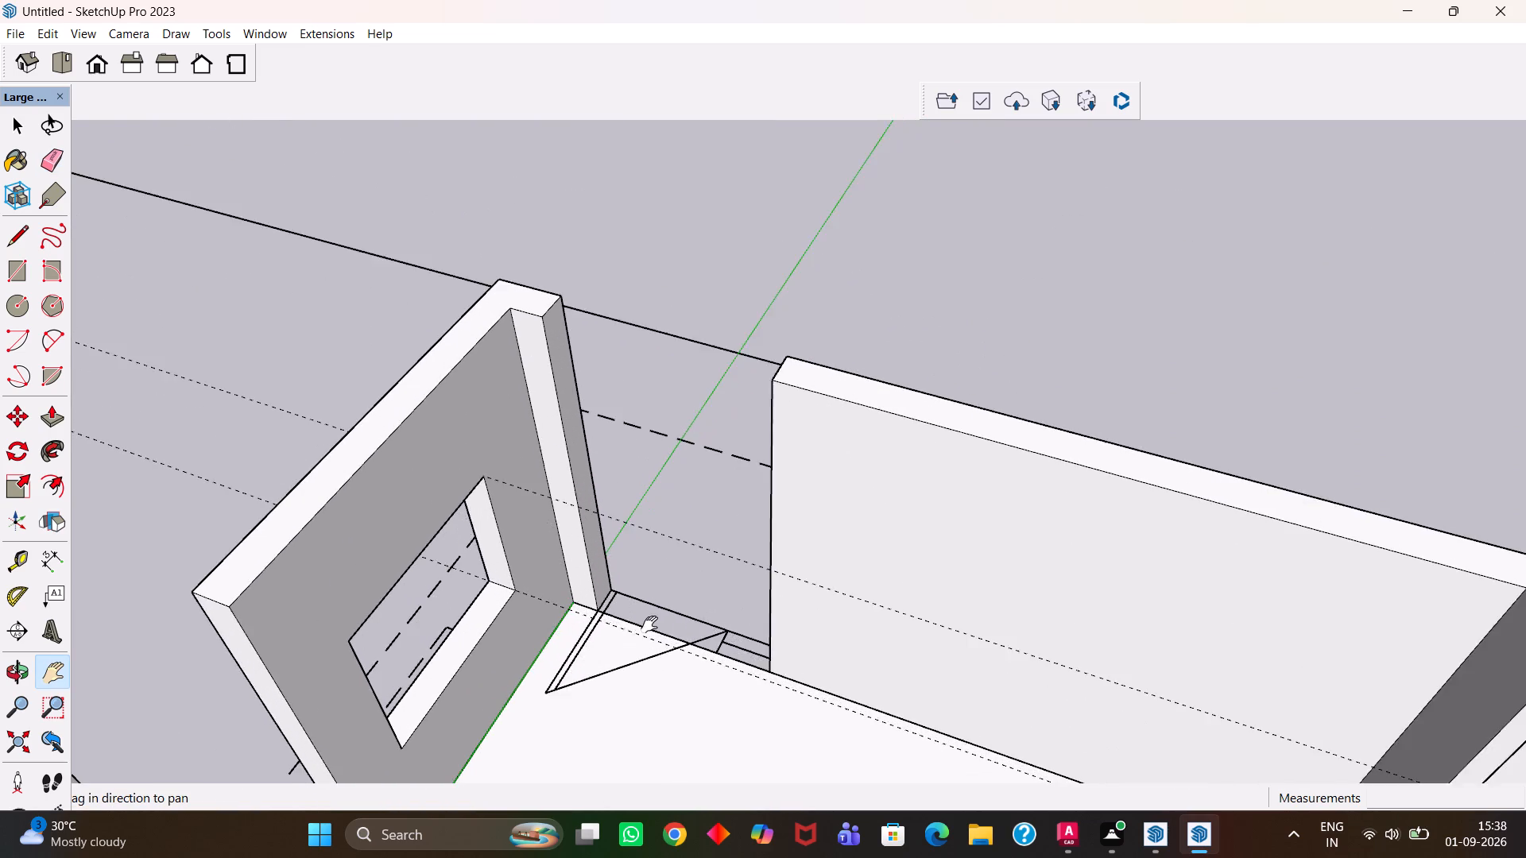
pyautogui.moveTo(638, 632); pyautogui.dragTo(563, 662, button='middle')
pyautogui.scroll(-3, 575, 655)
pyautogui.scroll(4, 572, 452)
pyautogui.scroll(4, 582, 369)
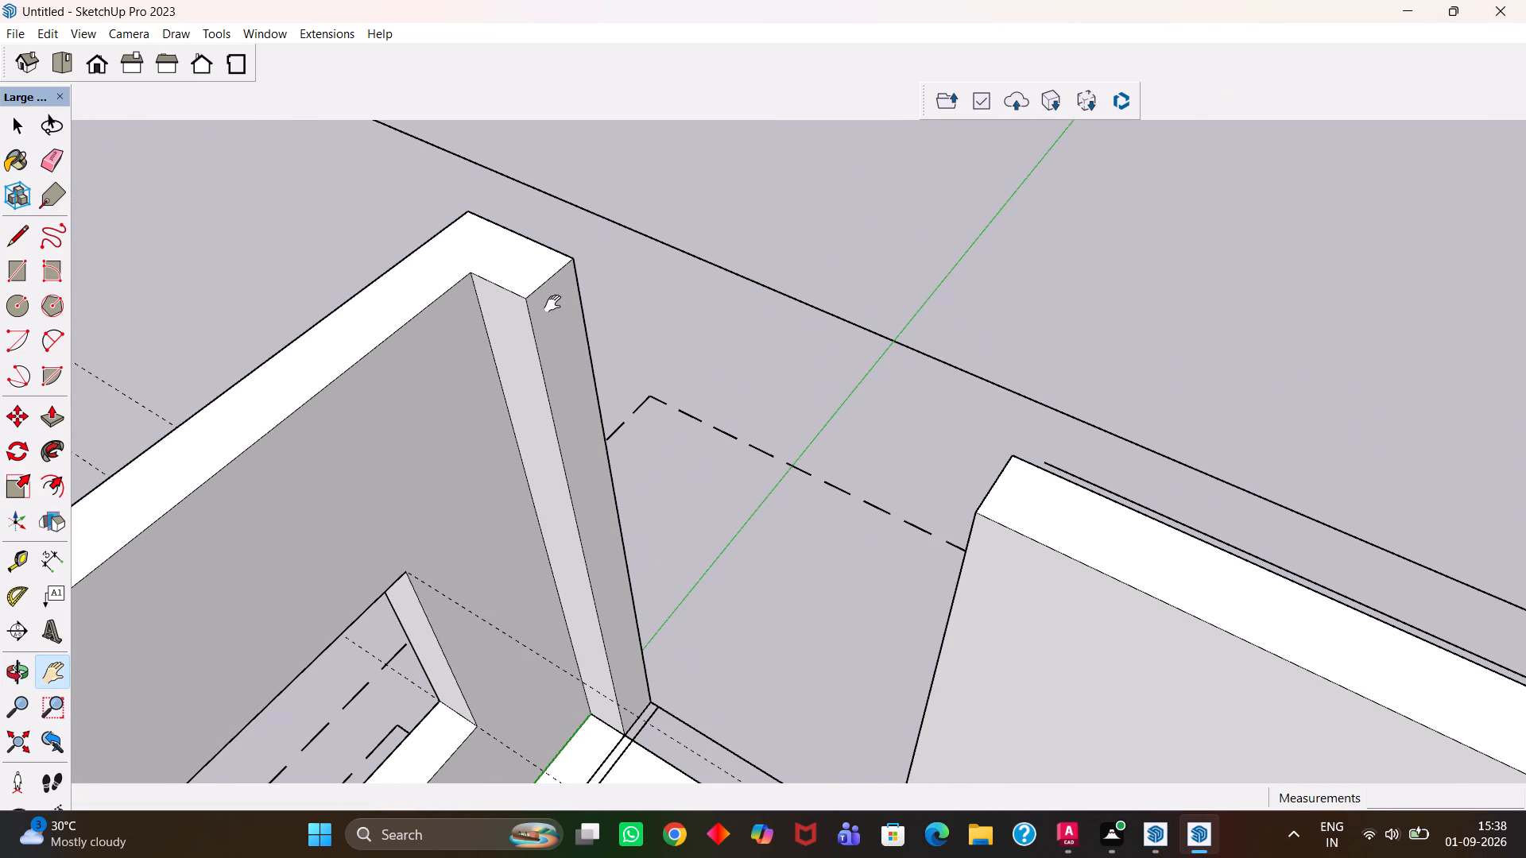
pyautogui.scroll(2, 533, 305)
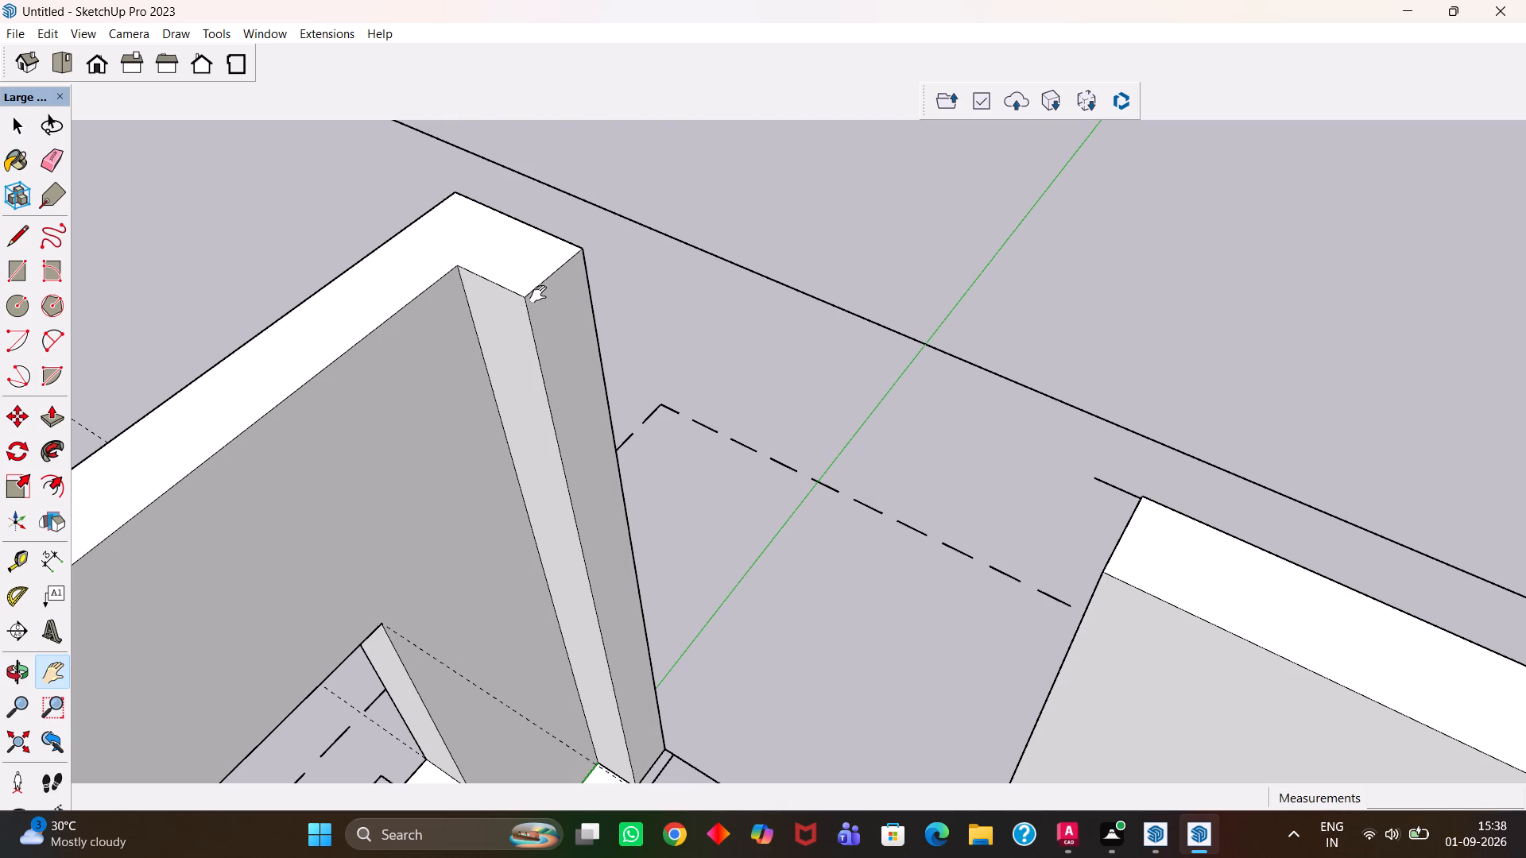
pyautogui.press('t')
pyautogui.scroll(2, 538, 294)
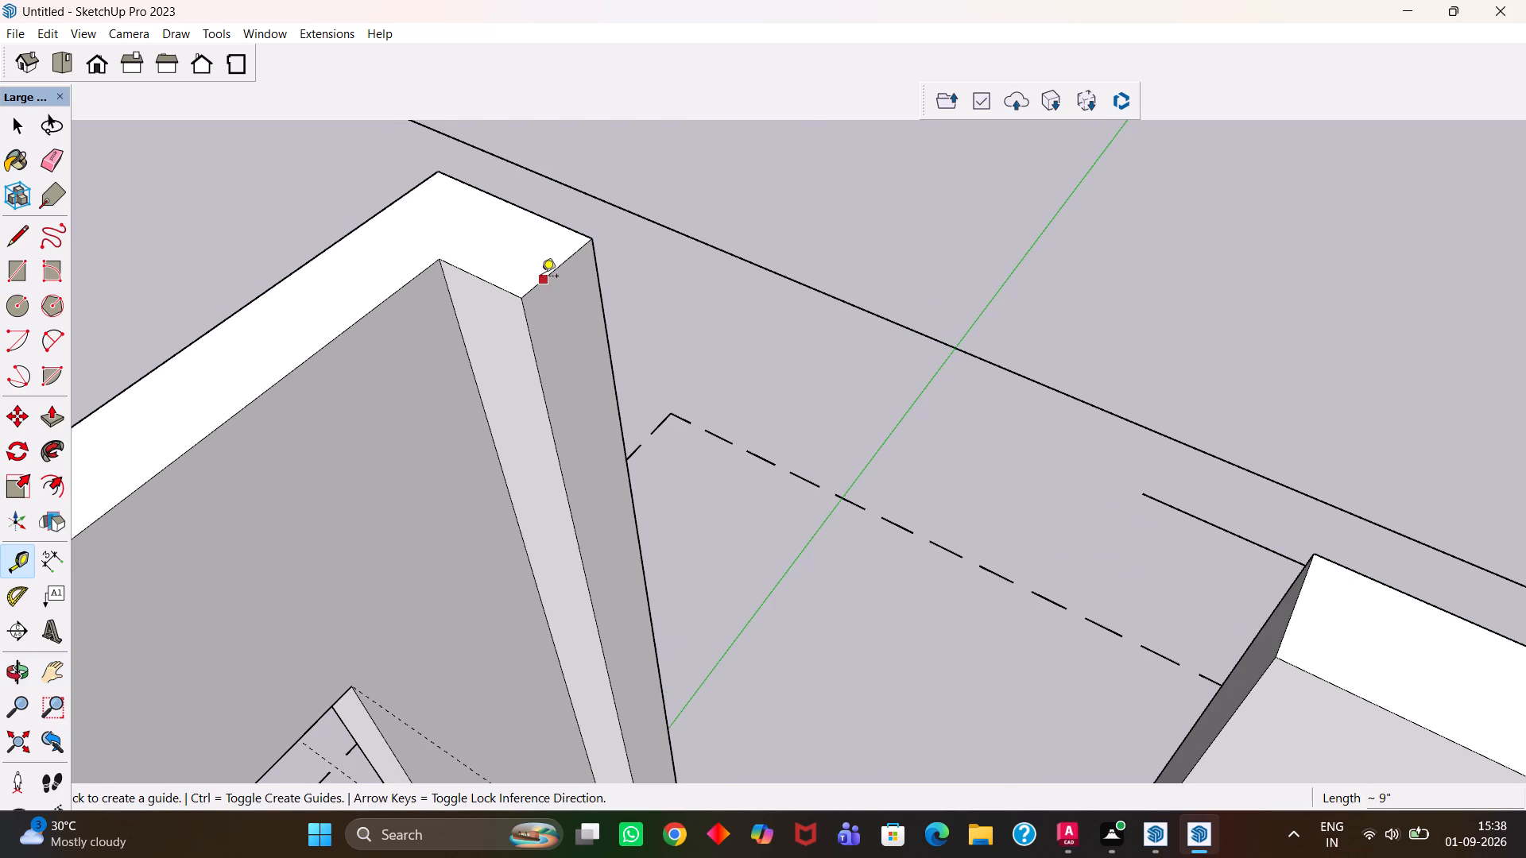
pyautogui.click(541, 277)
pyautogui.write("3'")
pyautogui.press('Return')
# Draw a line along the guide across the thickness of the wall end beside the door opening.
pyautogui.press('space')
pyautogui.moveTo(559, 460); pyautogui.dragTo(567, 458)
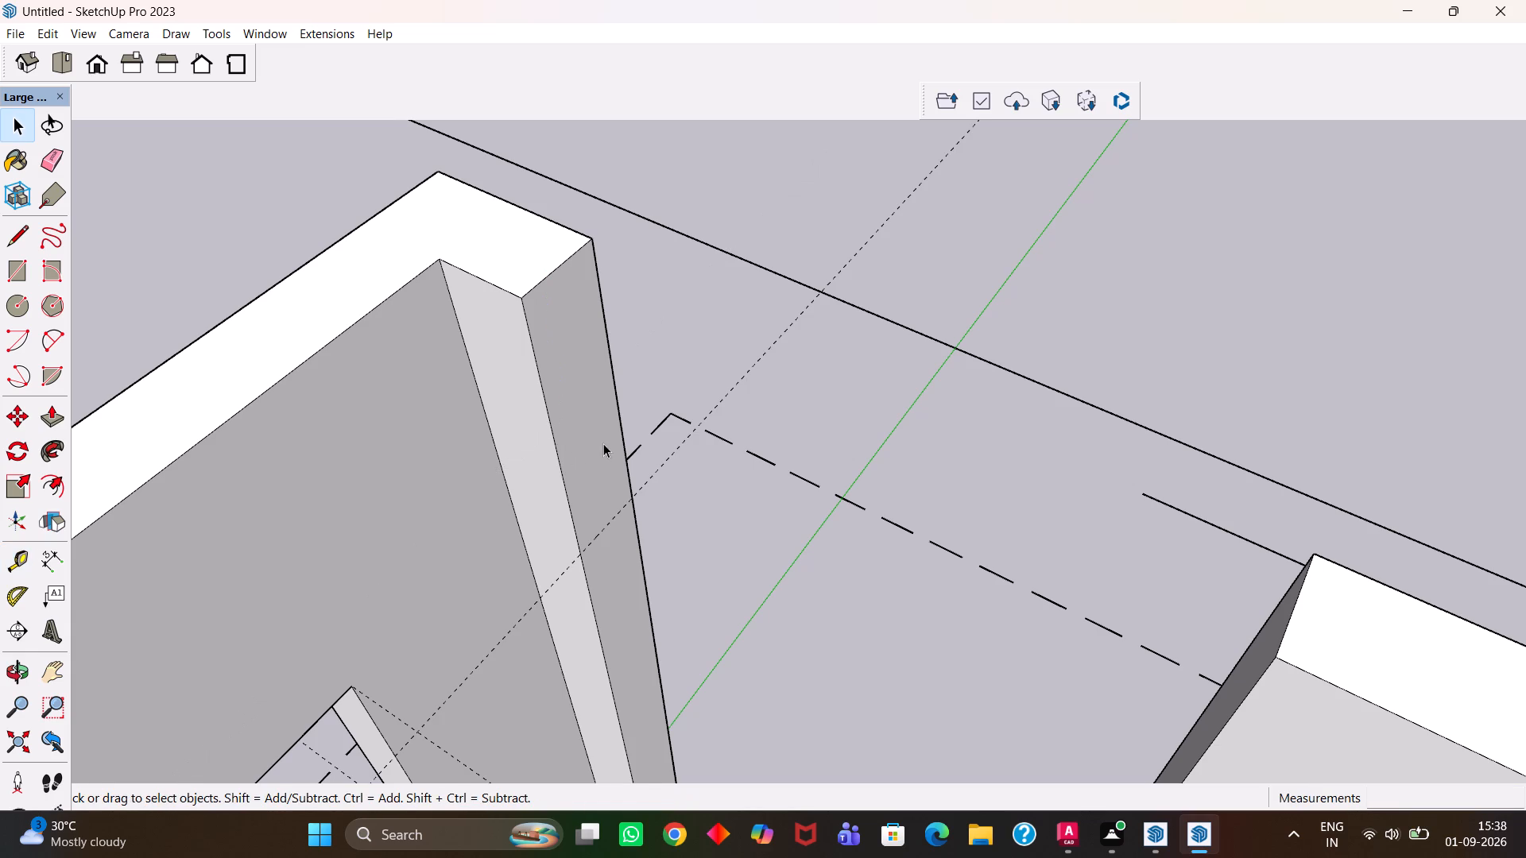
pyautogui.press('l')
pyautogui.scroll(4, 613, 461)
pyautogui.click(566, 596)
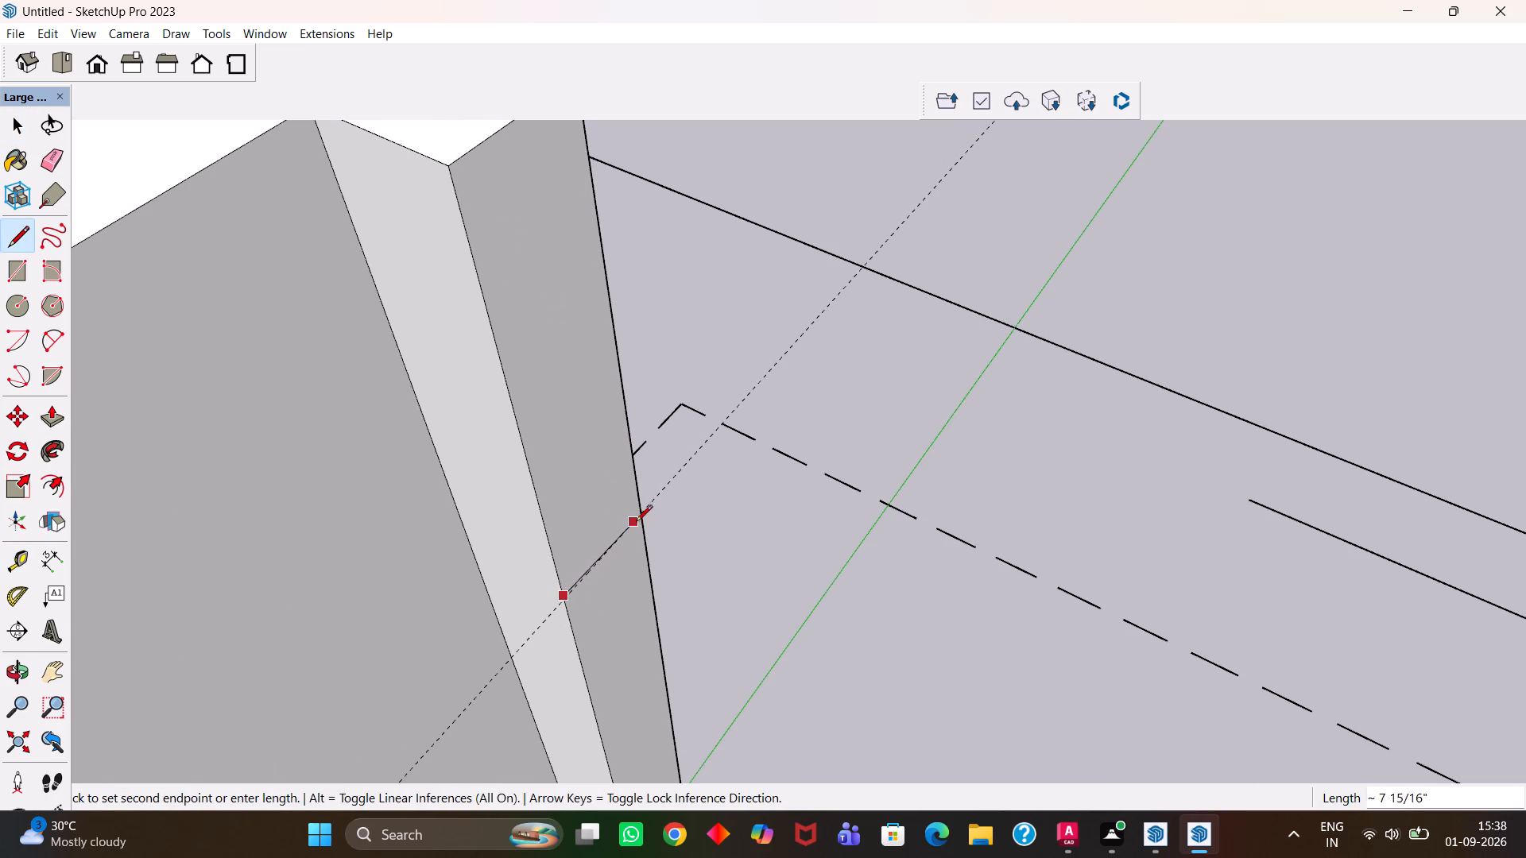
pyautogui.click(639, 509)
# Push/Pull the face above that line about 5' across the door opening to the opposite wall end, forming the wall above the door.
pyautogui.scroll(-6, 639, 505)
pyautogui.press('space')
pyautogui.click(598, 478)
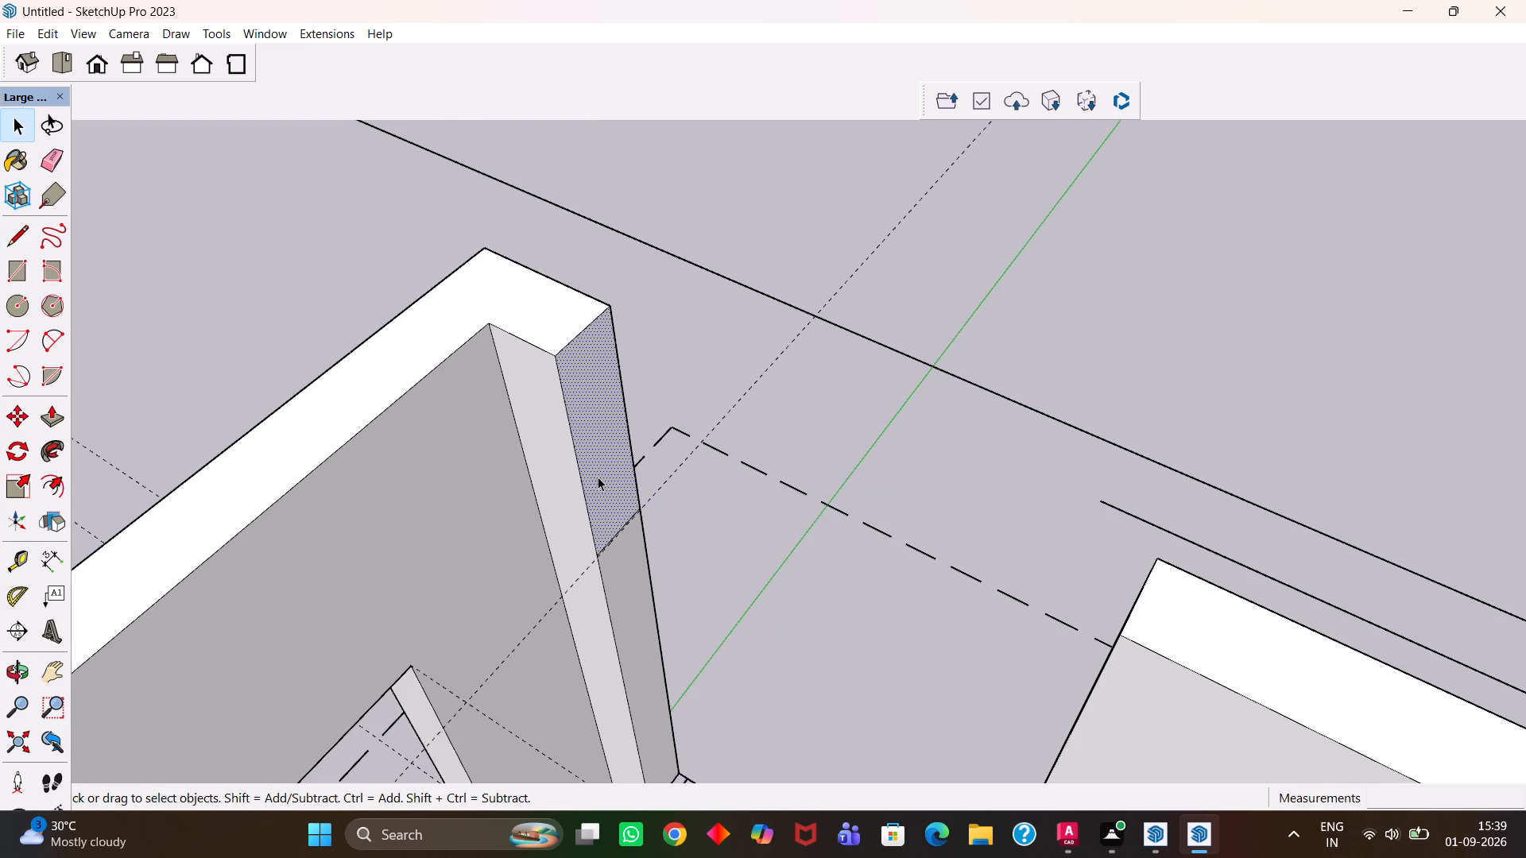
pyautogui.press('p')
pyautogui.click(598, 477)
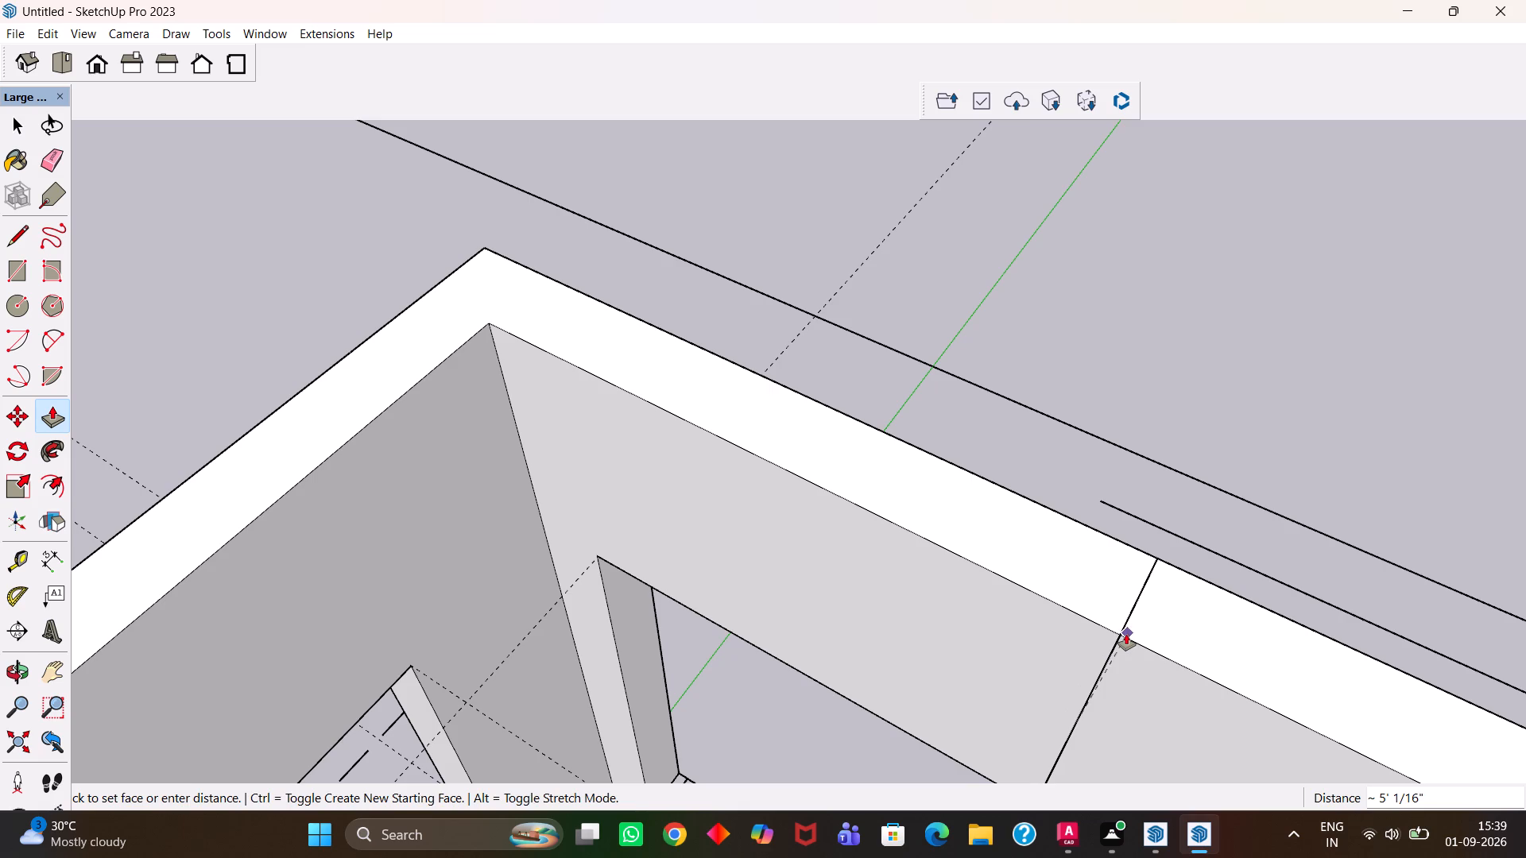
pyautogui.click(1126, 634)
pyautogui.press('w')
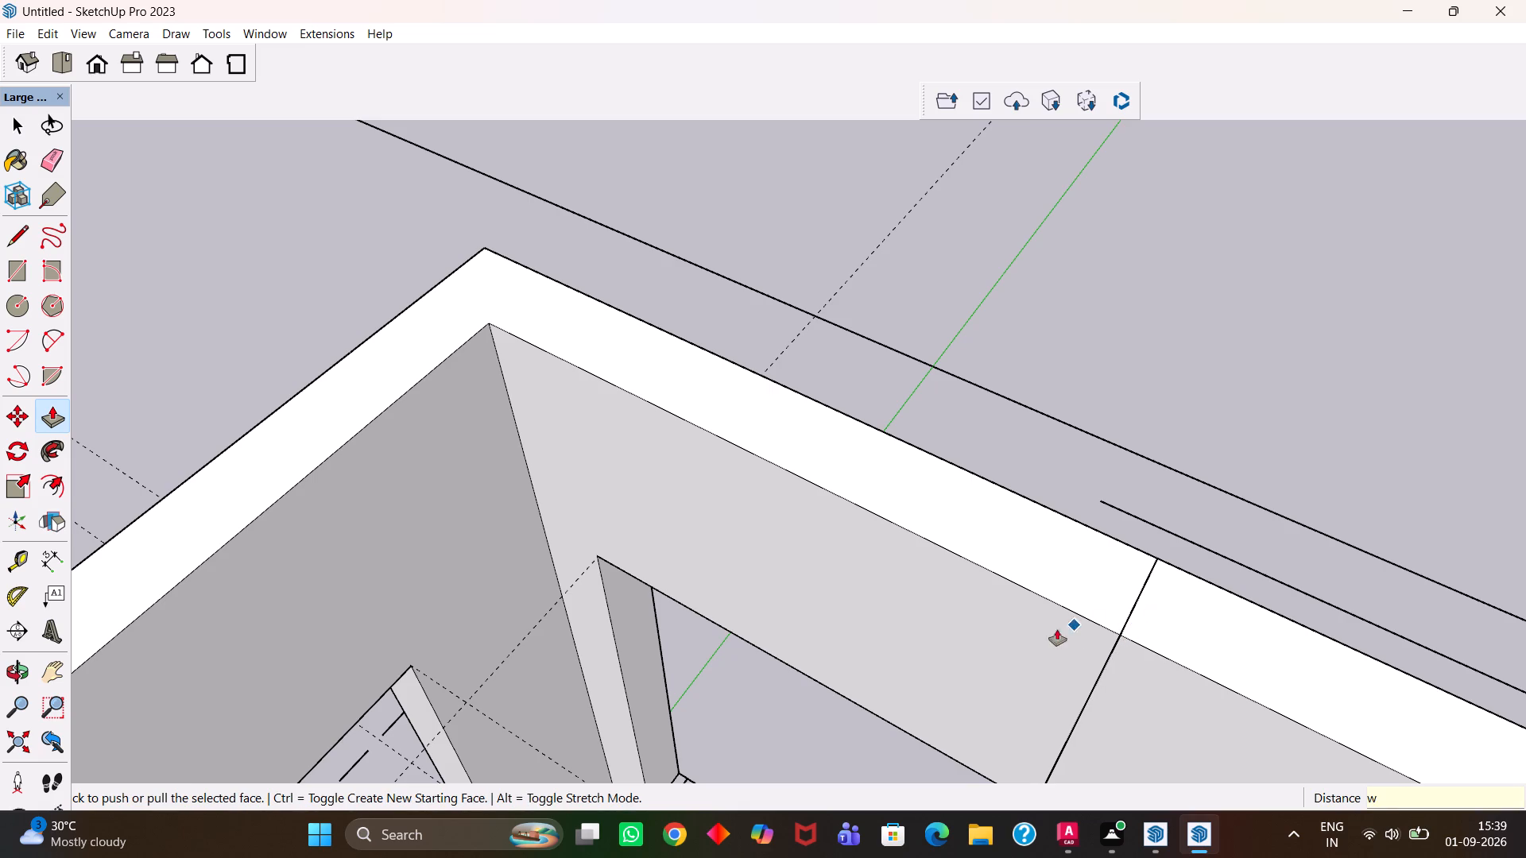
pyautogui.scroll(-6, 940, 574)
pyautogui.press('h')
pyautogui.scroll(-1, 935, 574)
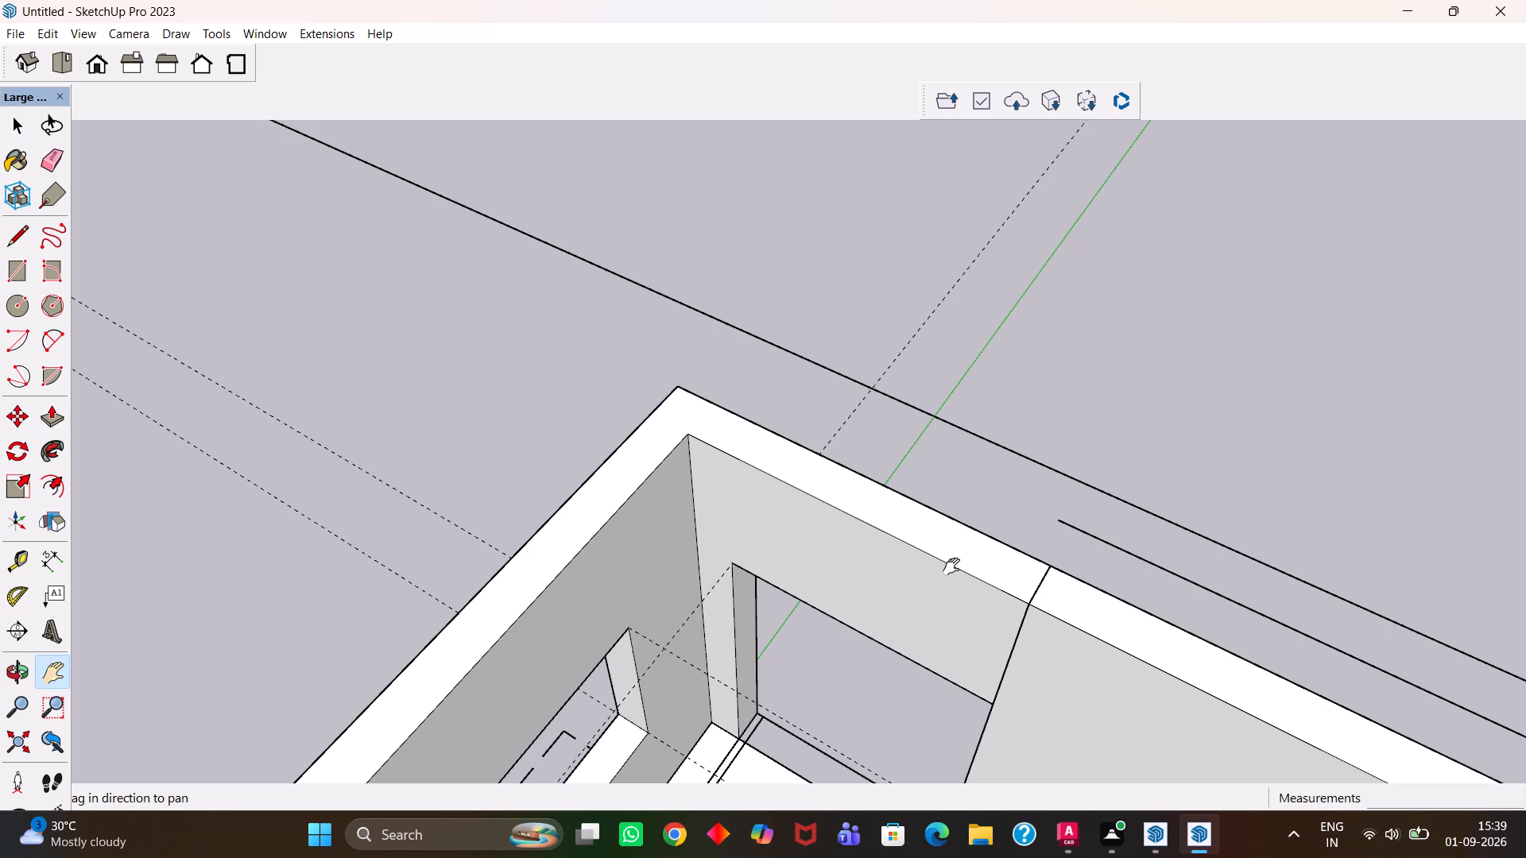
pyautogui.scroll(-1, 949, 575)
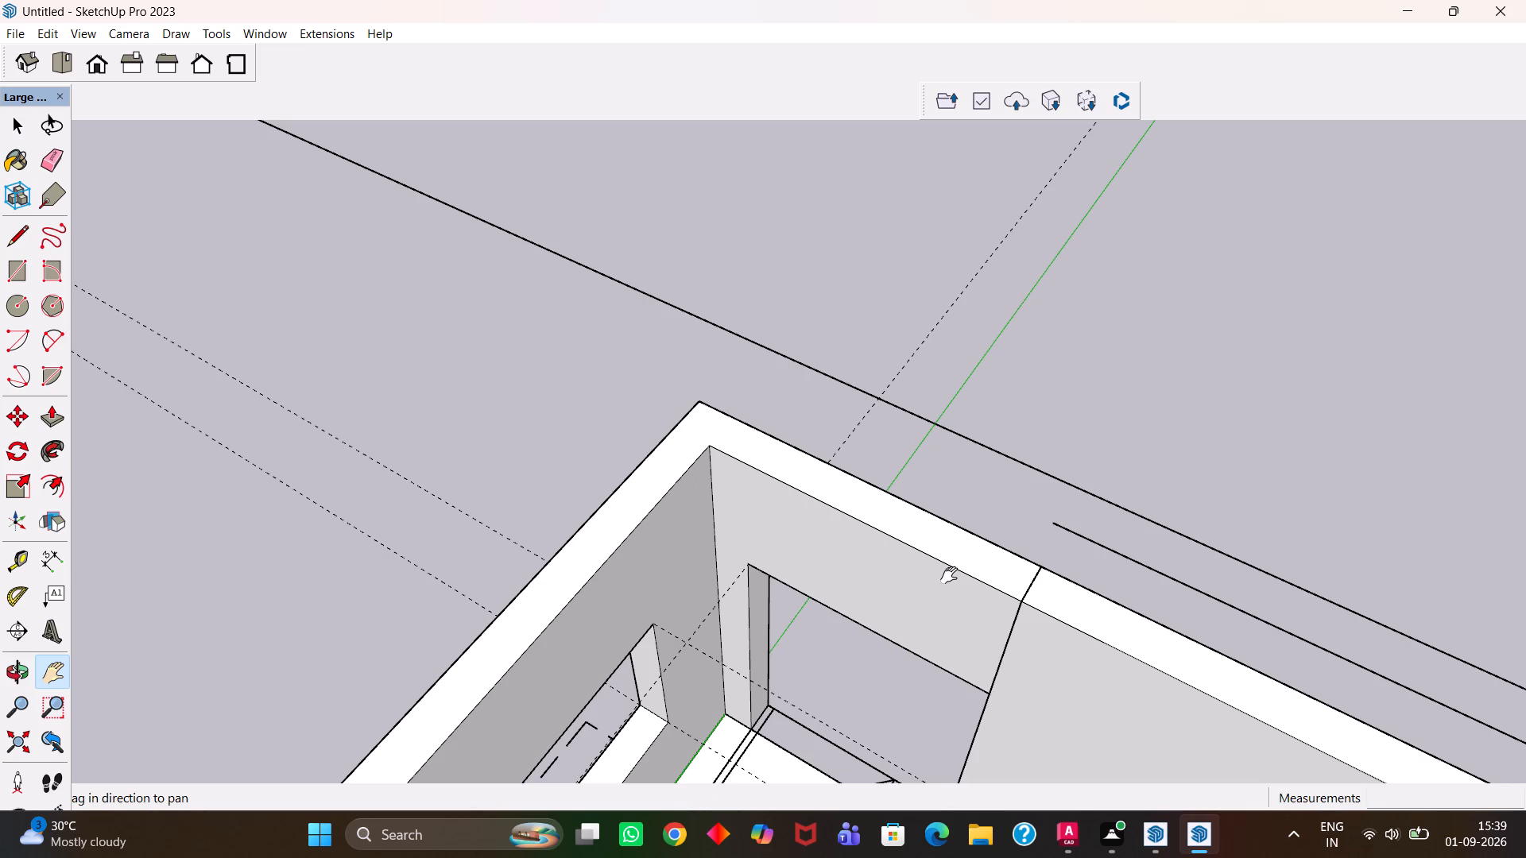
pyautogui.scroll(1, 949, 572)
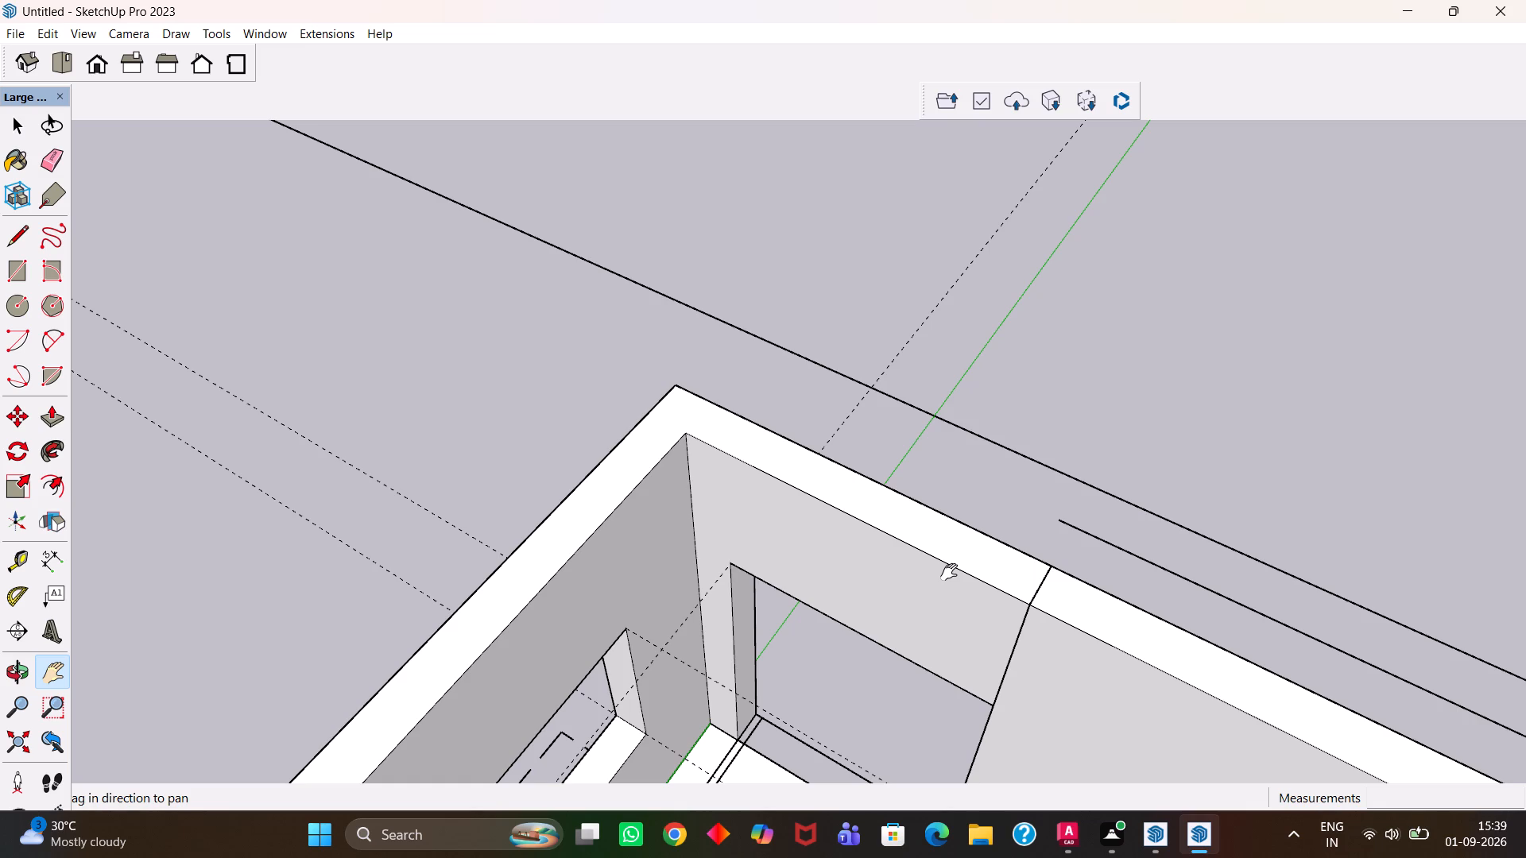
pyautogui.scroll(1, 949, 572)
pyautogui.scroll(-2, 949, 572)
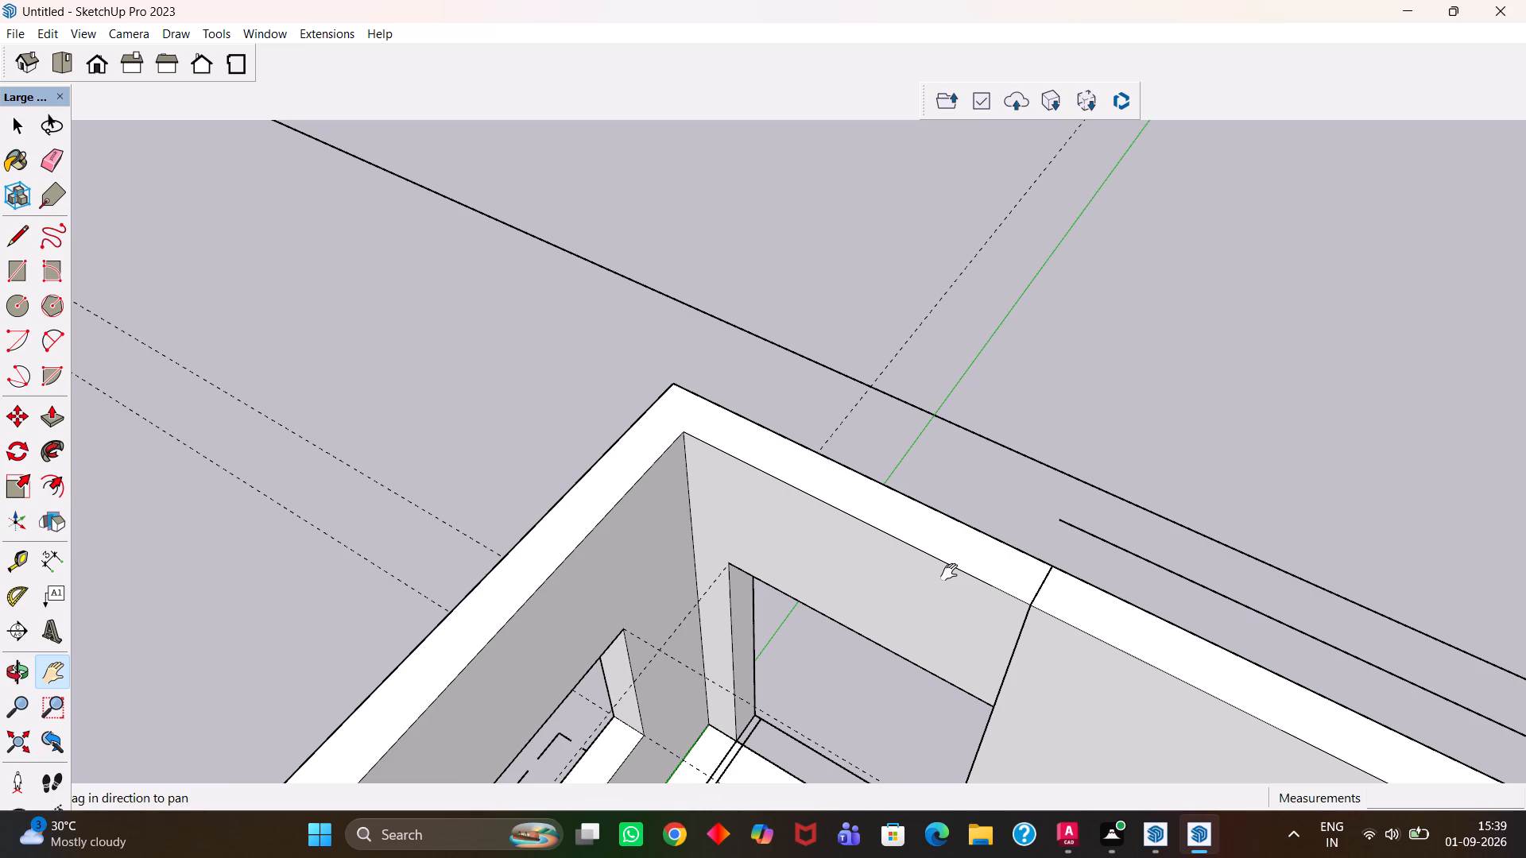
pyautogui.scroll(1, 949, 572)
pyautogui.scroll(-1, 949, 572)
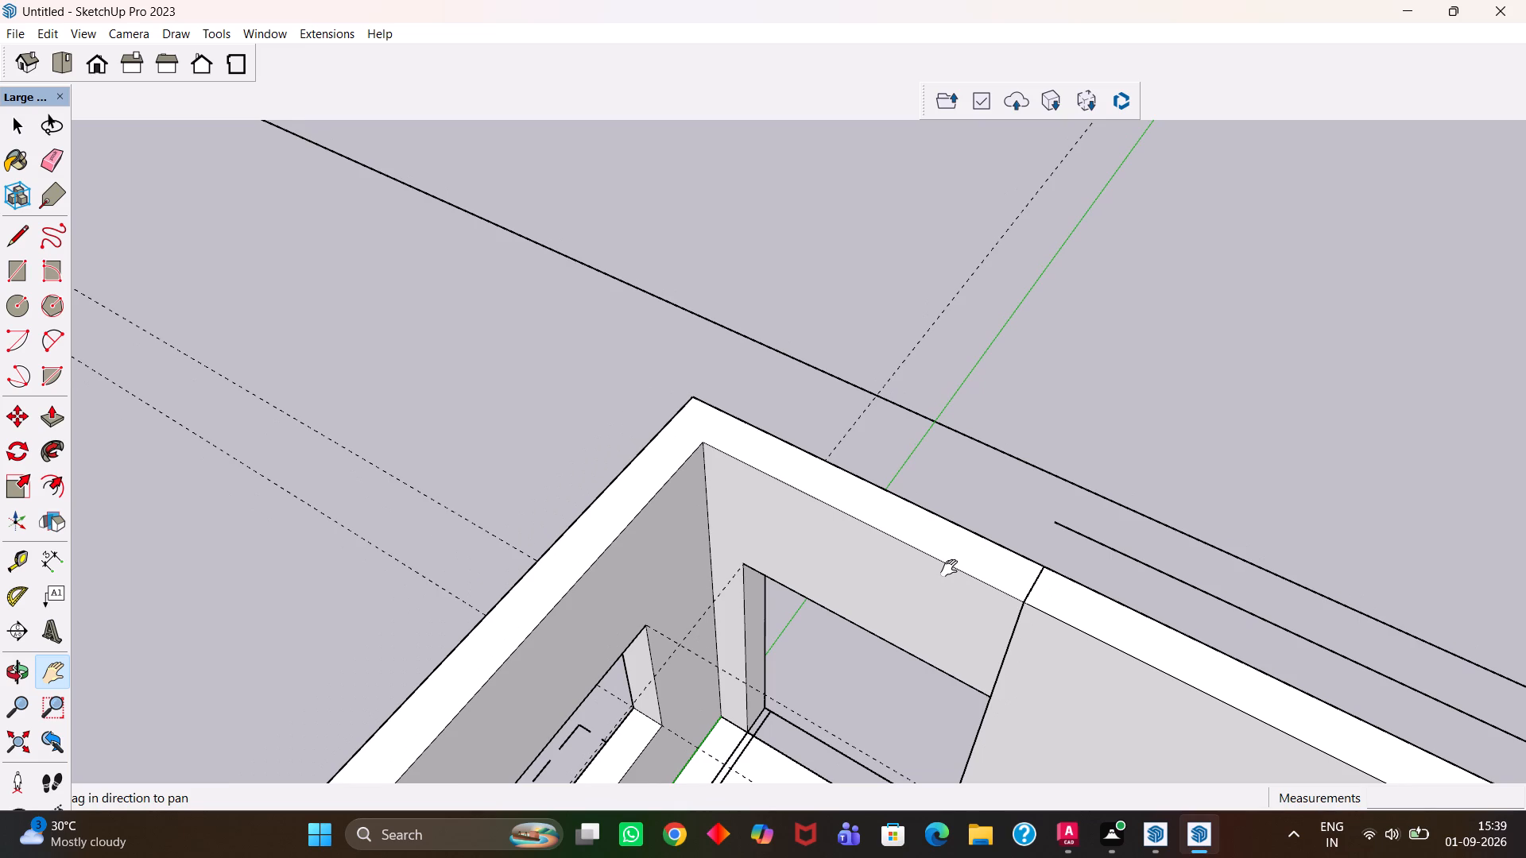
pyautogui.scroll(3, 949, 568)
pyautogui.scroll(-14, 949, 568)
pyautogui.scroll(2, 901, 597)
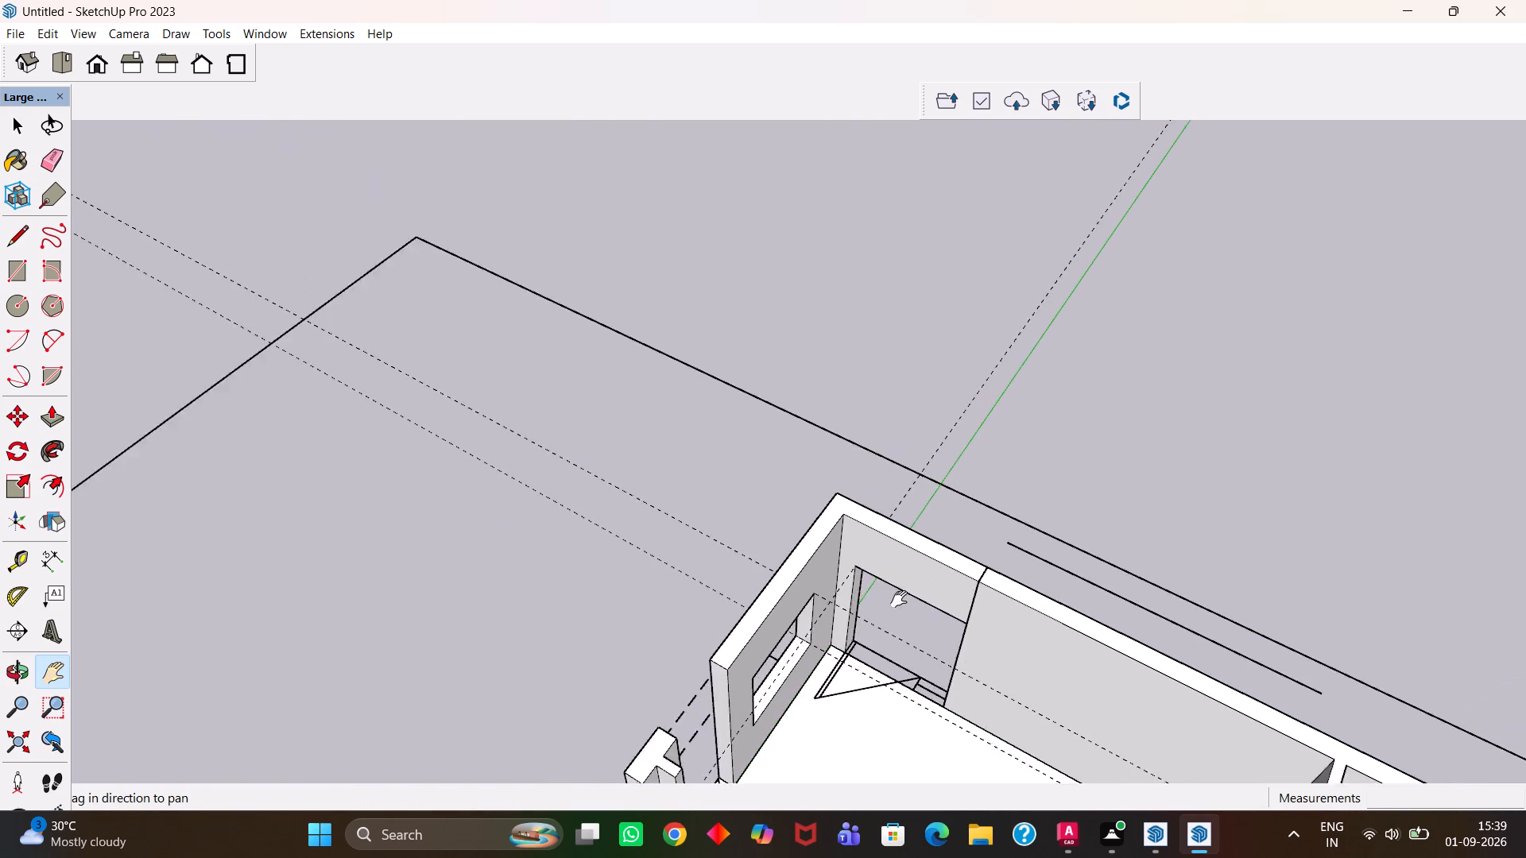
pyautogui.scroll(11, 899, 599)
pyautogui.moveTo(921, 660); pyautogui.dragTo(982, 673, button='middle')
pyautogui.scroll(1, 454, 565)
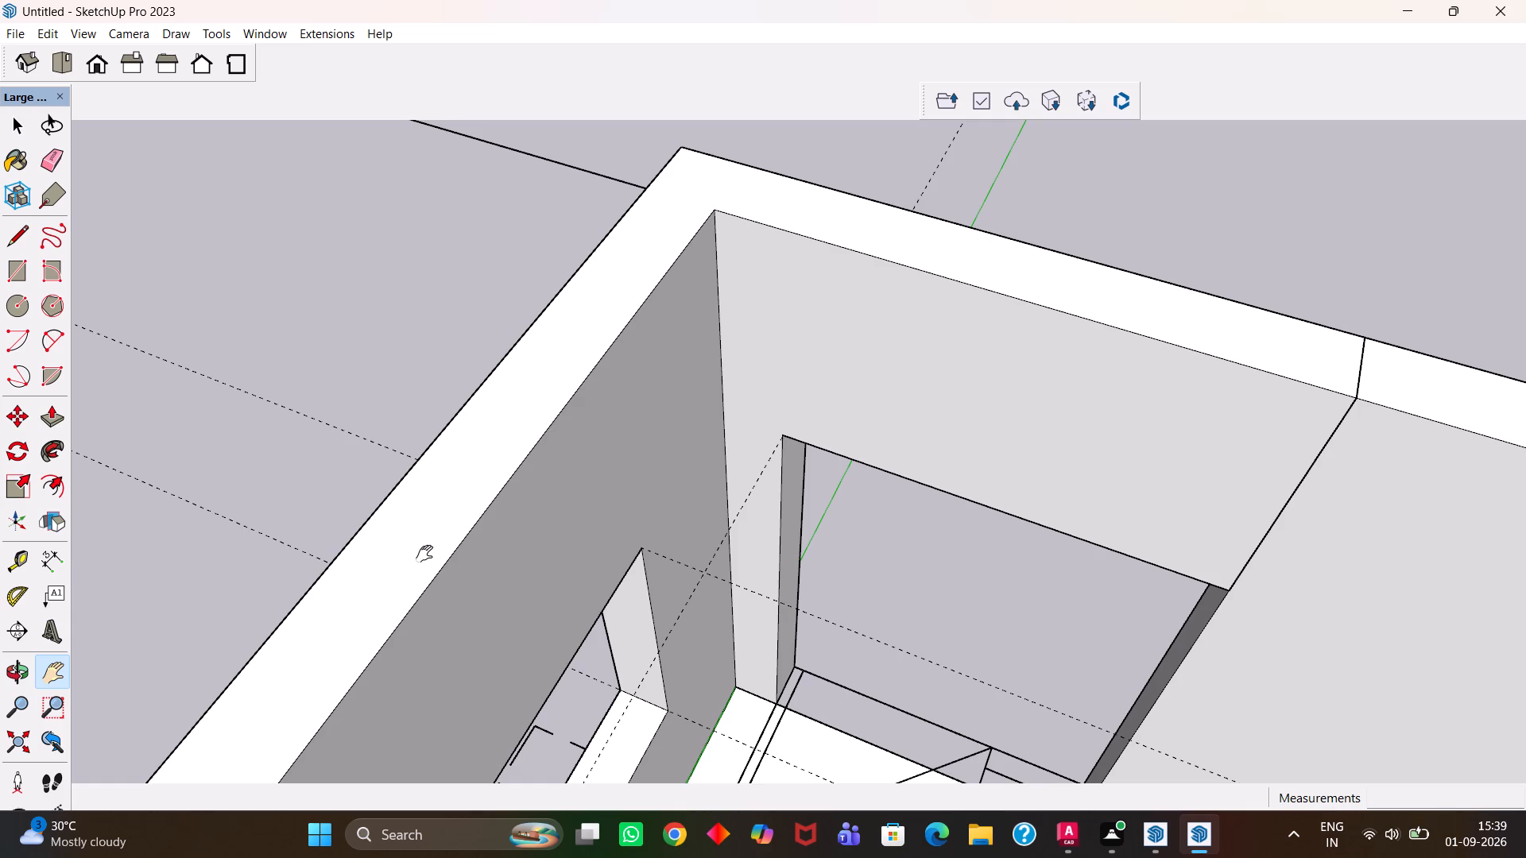
# Inspect the new wall section above the hall's door opening and the adjoining hall walls from above.
pyautogui.scroll(1, 219, 413)
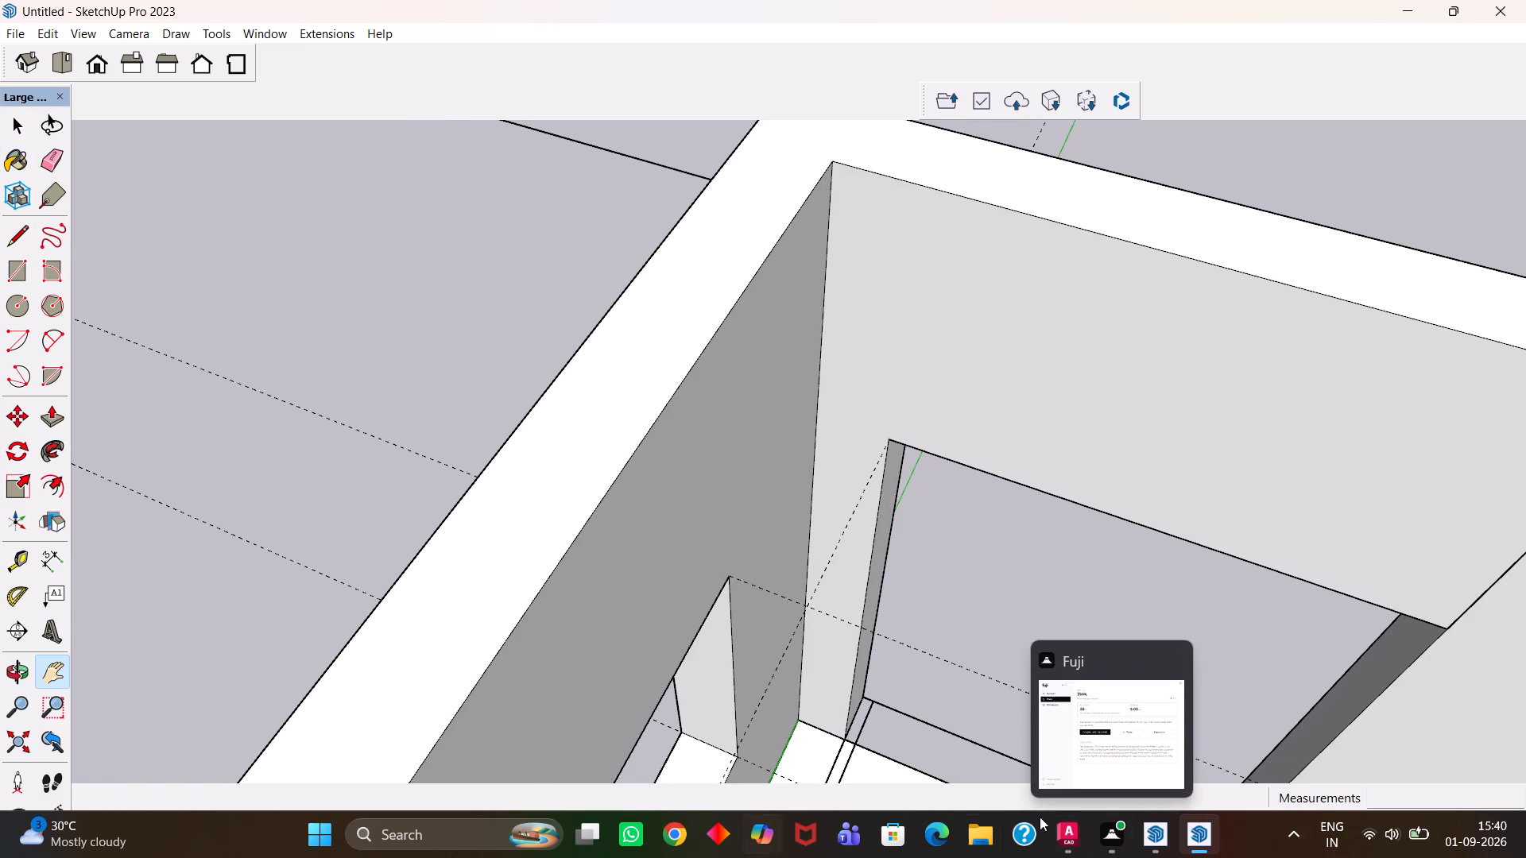
pyautogui.scroll(-11, 1091, 594)
pyautogui.moveTo(1044, 581); pyautogui.dragTo(1068, 620, button='middle')
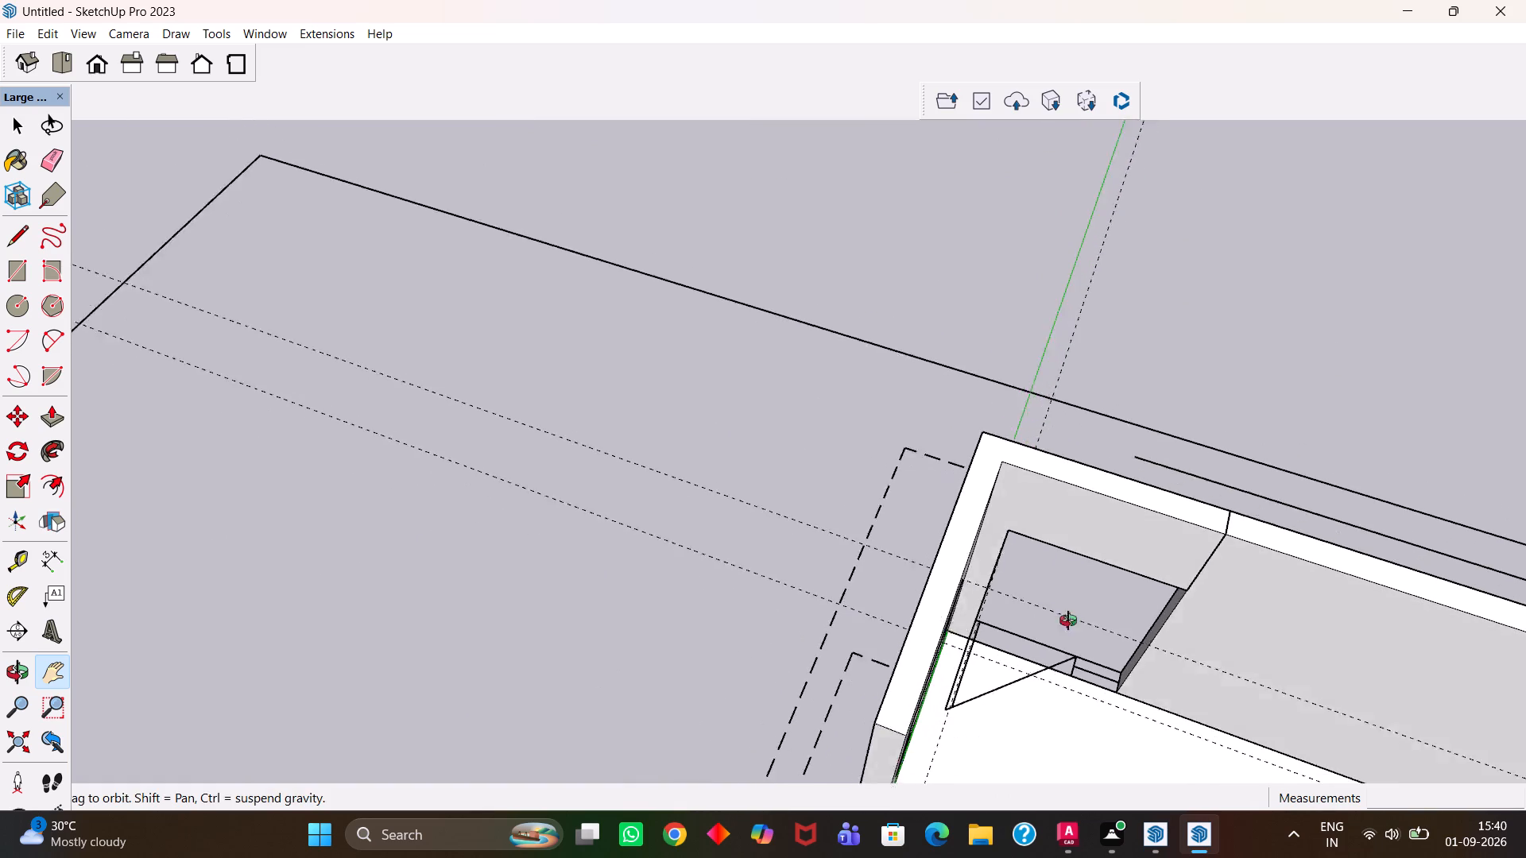
pyautogui.moveTo(1068, 620); pyautogui.dragTo(1082, 637, button='middle')
pyautogui.scroll(3, 1082, 637)
pyautogui.press('h')
pyautogui.moveTo(1223, 624); pyautogui.dragTo(606, 487)
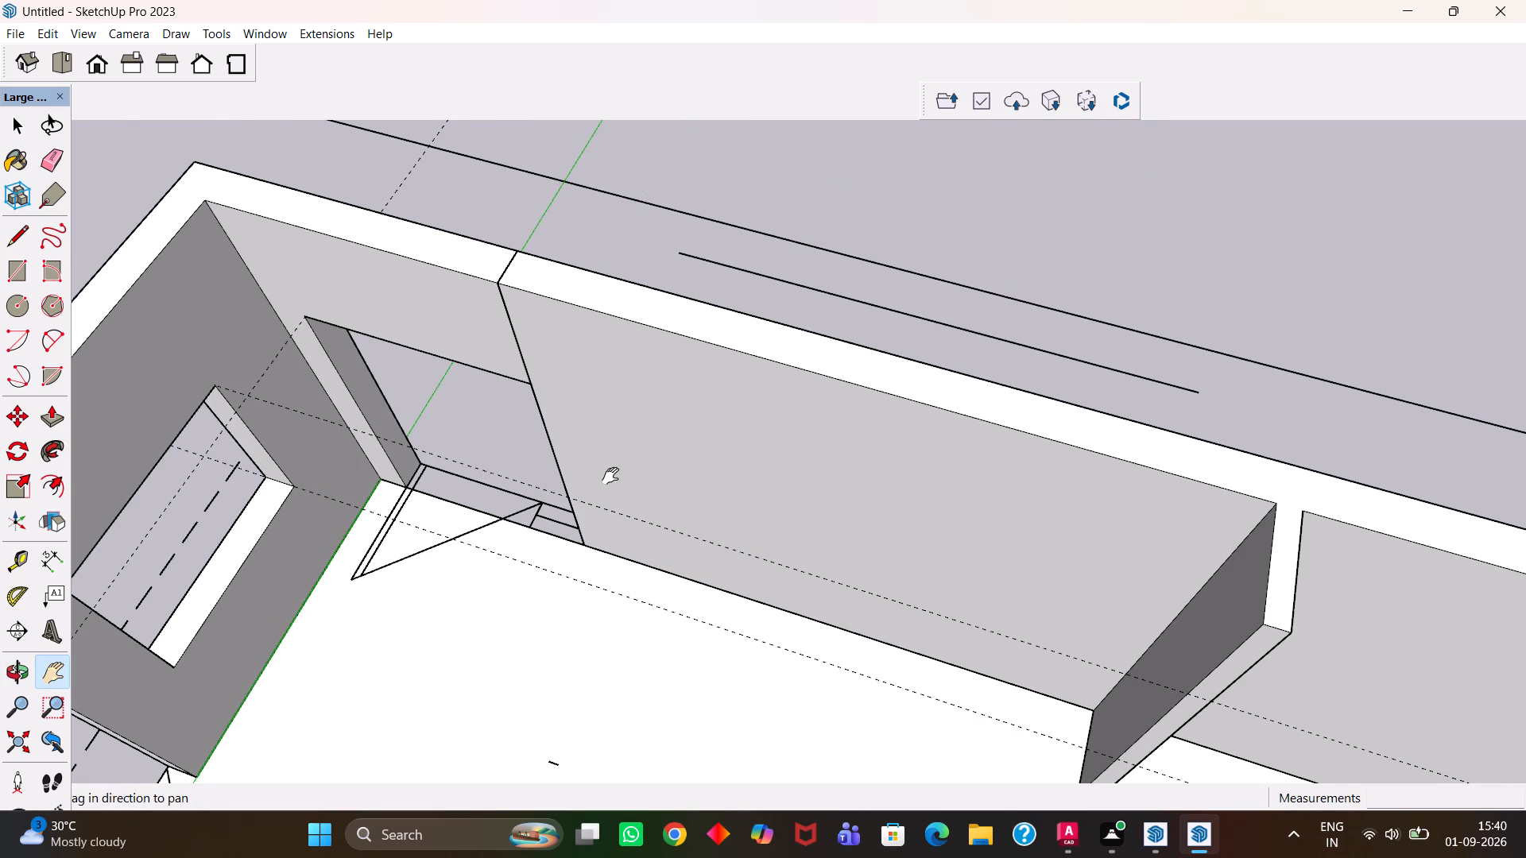
pyautogui.scroll(-8, 612, 474)
pyautogui.moveTo(615, 520); pyautogui.dragTo(775, 541, button='middle')
pyautogui.scroll(1, 615, 524)
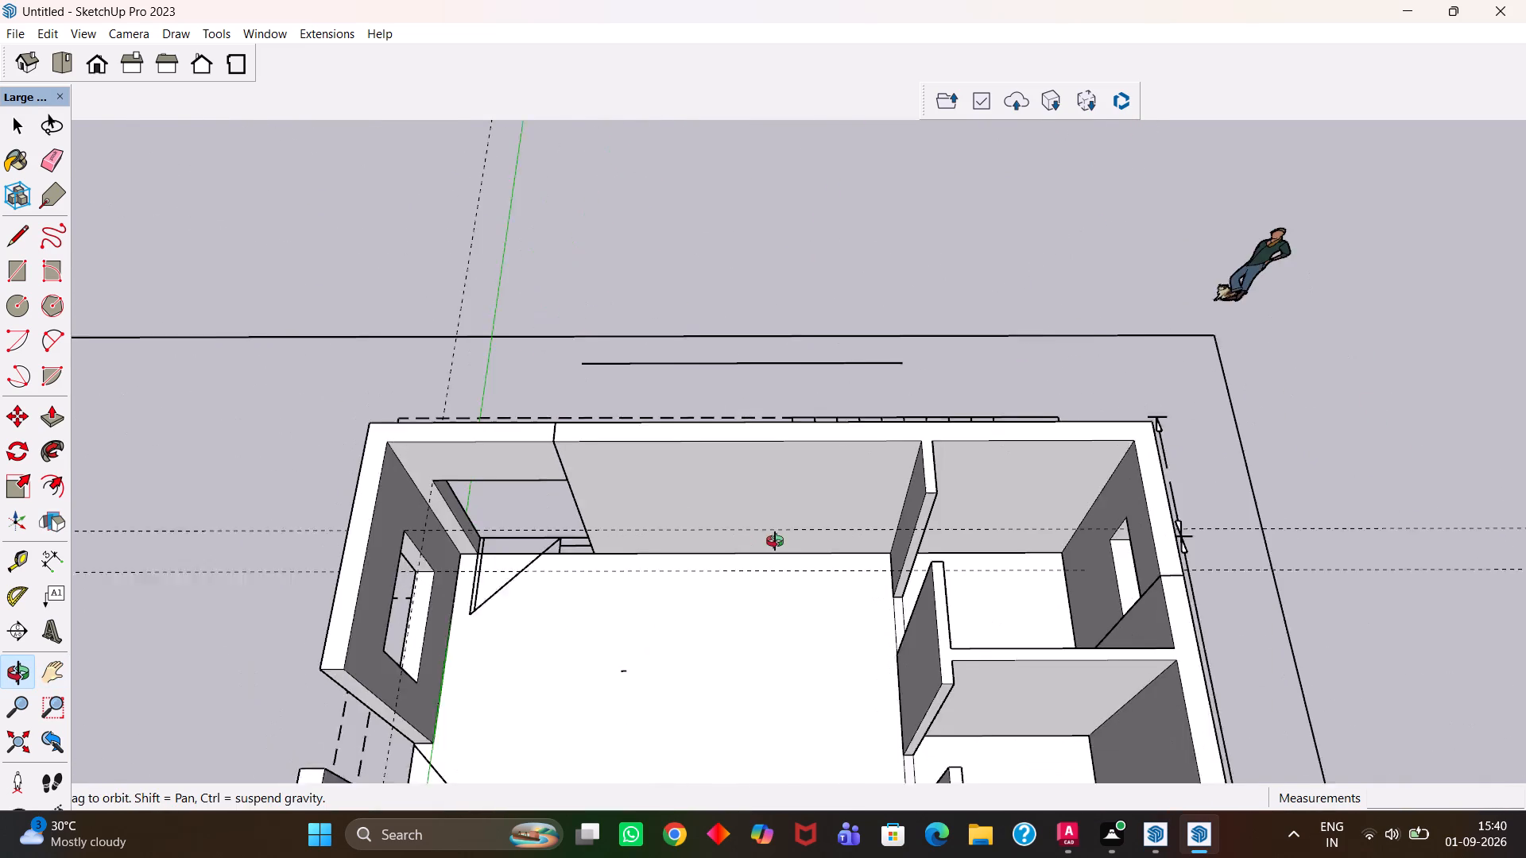
pyautogui.moveTo(775, 541); pyautogui.dragTo(777, 536, button='middle')
pyautogui.scroll(1, 773, 534)
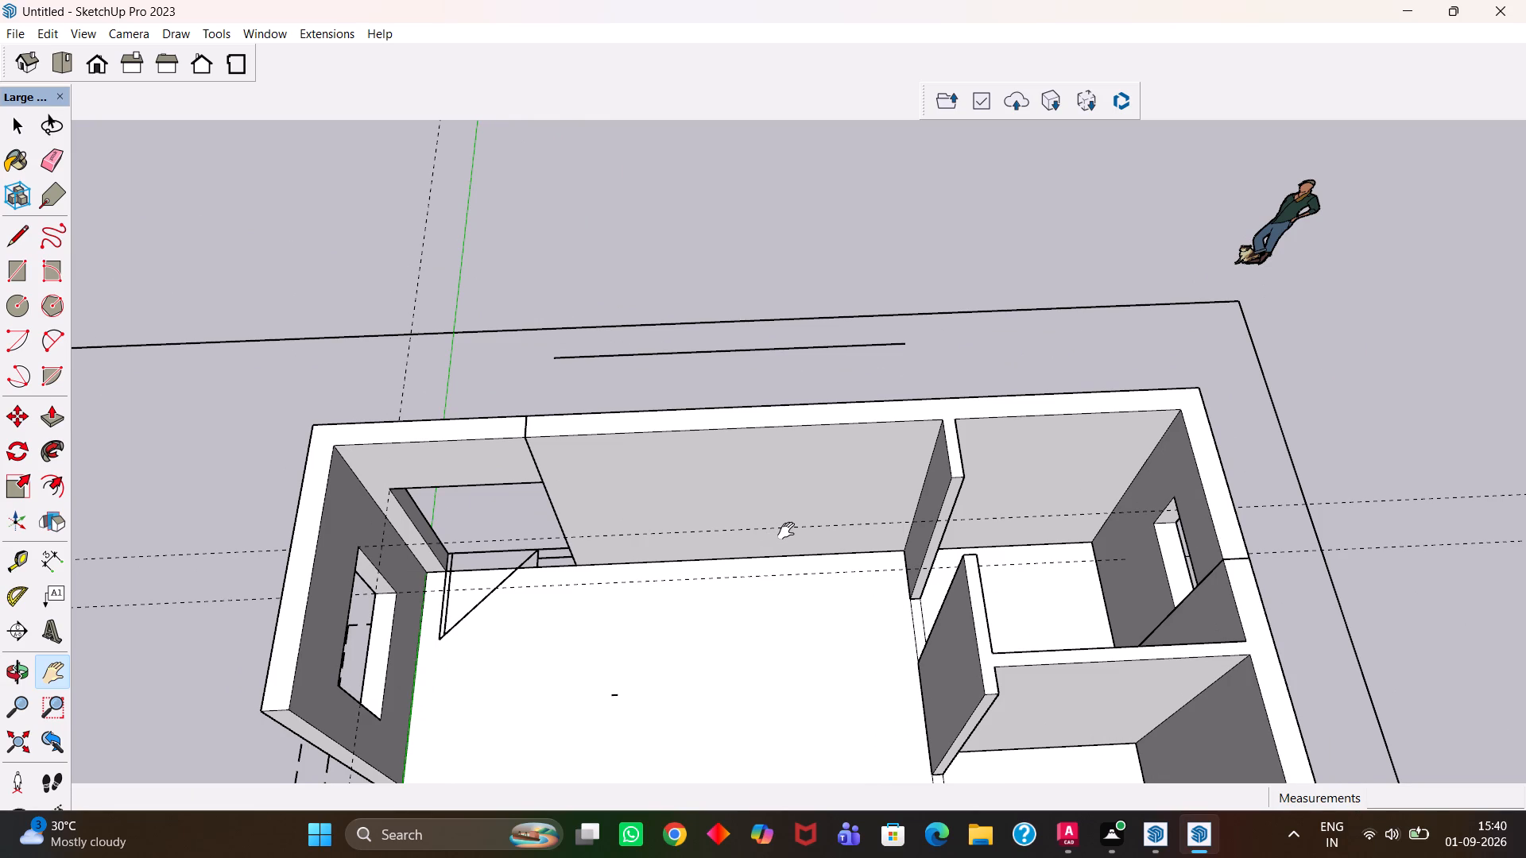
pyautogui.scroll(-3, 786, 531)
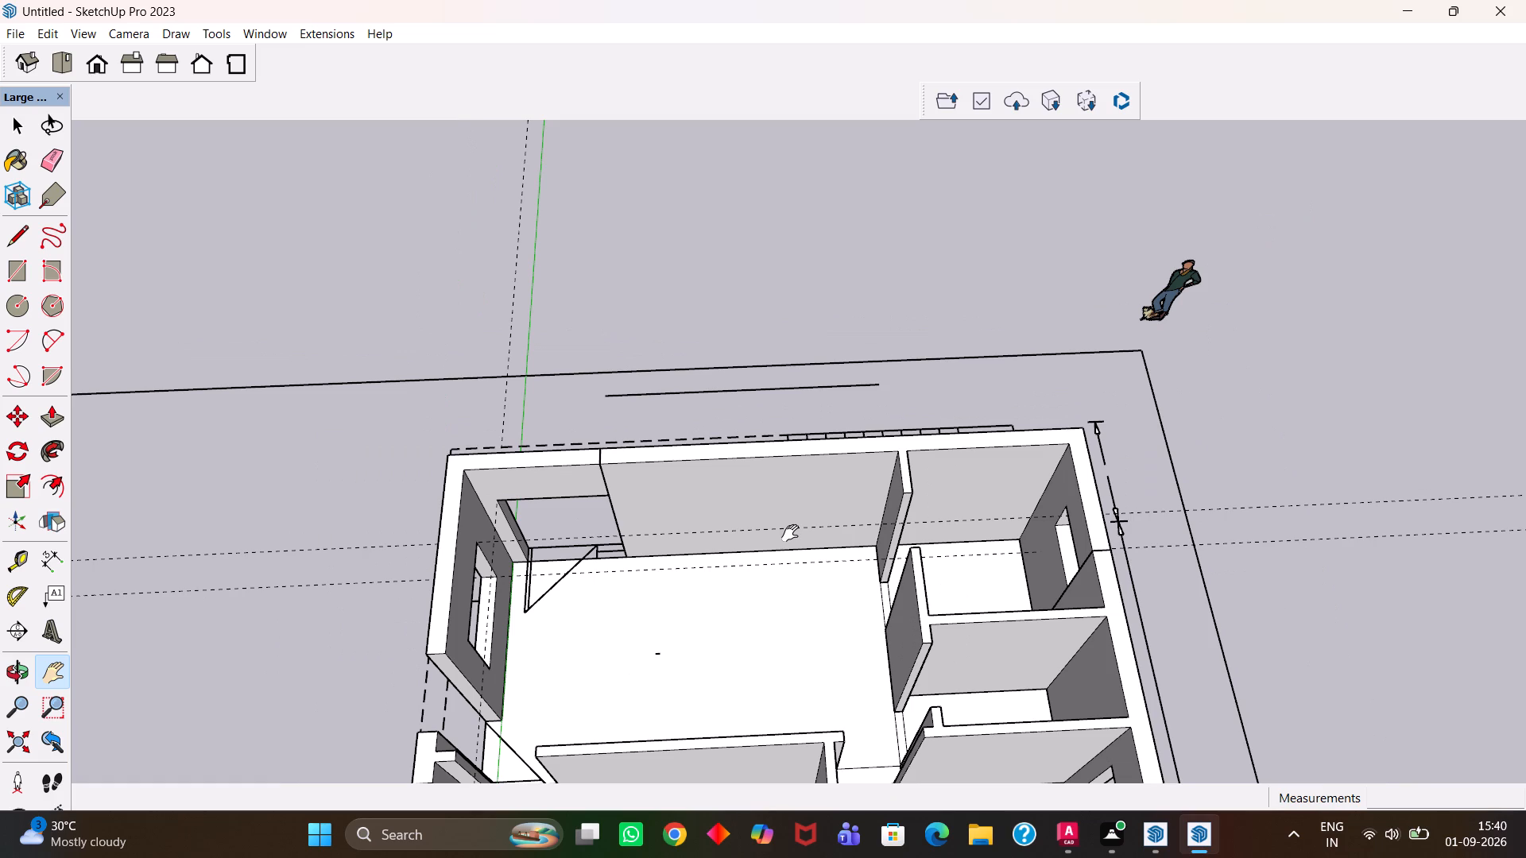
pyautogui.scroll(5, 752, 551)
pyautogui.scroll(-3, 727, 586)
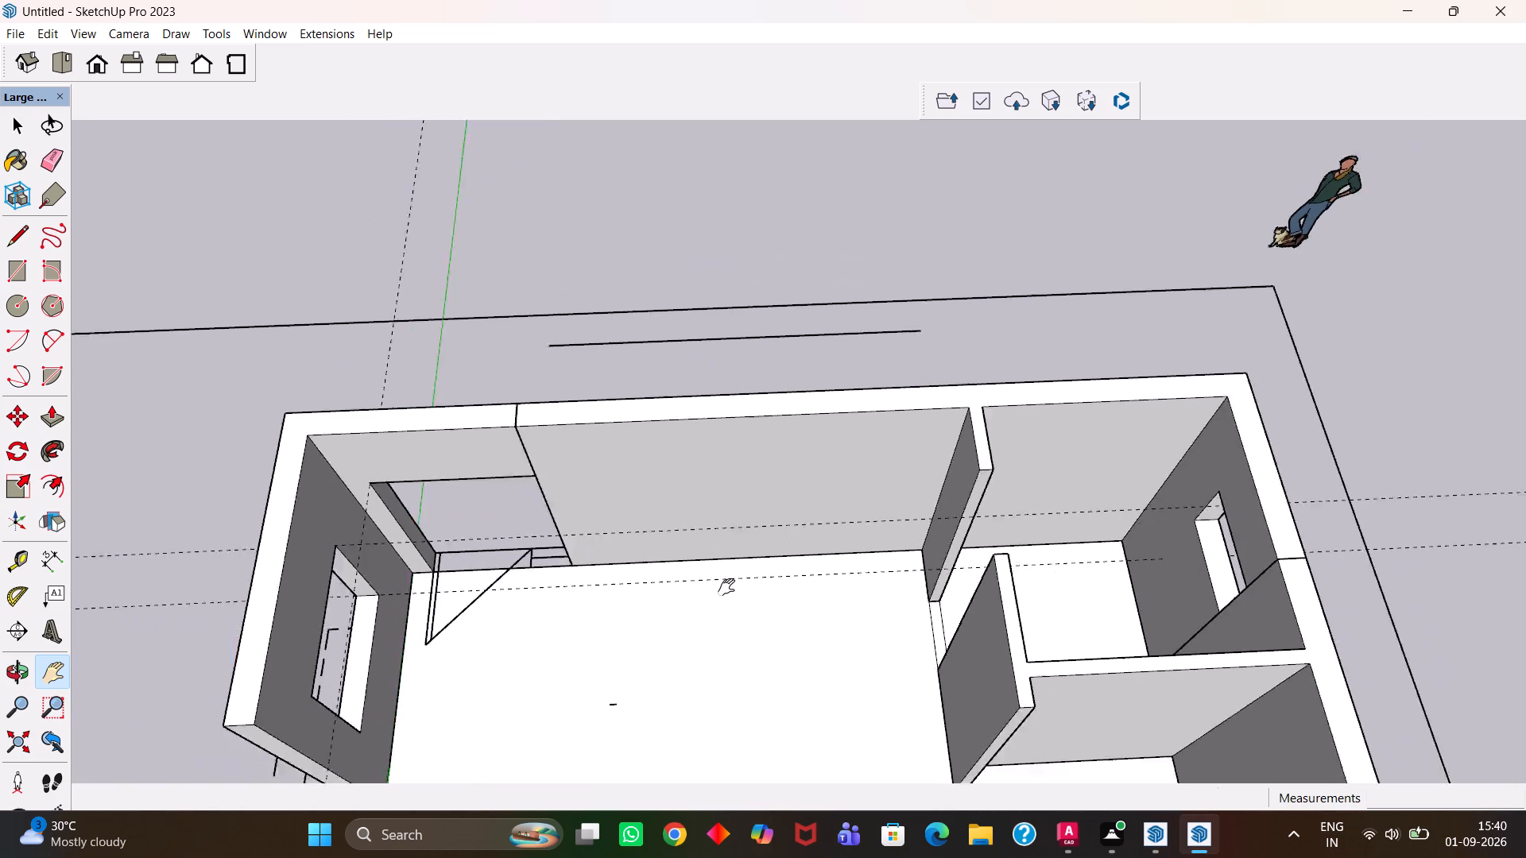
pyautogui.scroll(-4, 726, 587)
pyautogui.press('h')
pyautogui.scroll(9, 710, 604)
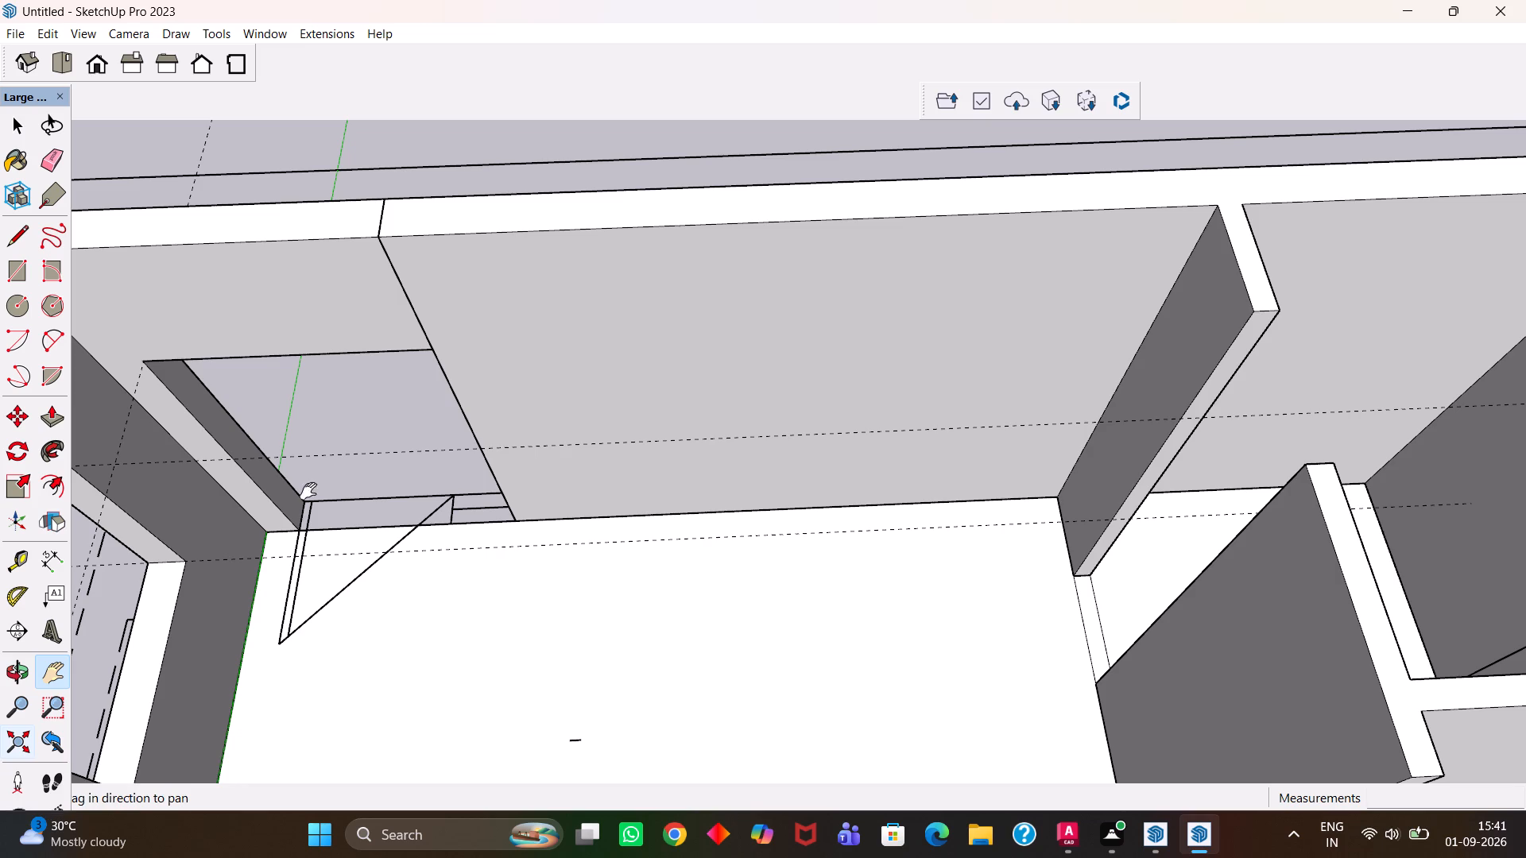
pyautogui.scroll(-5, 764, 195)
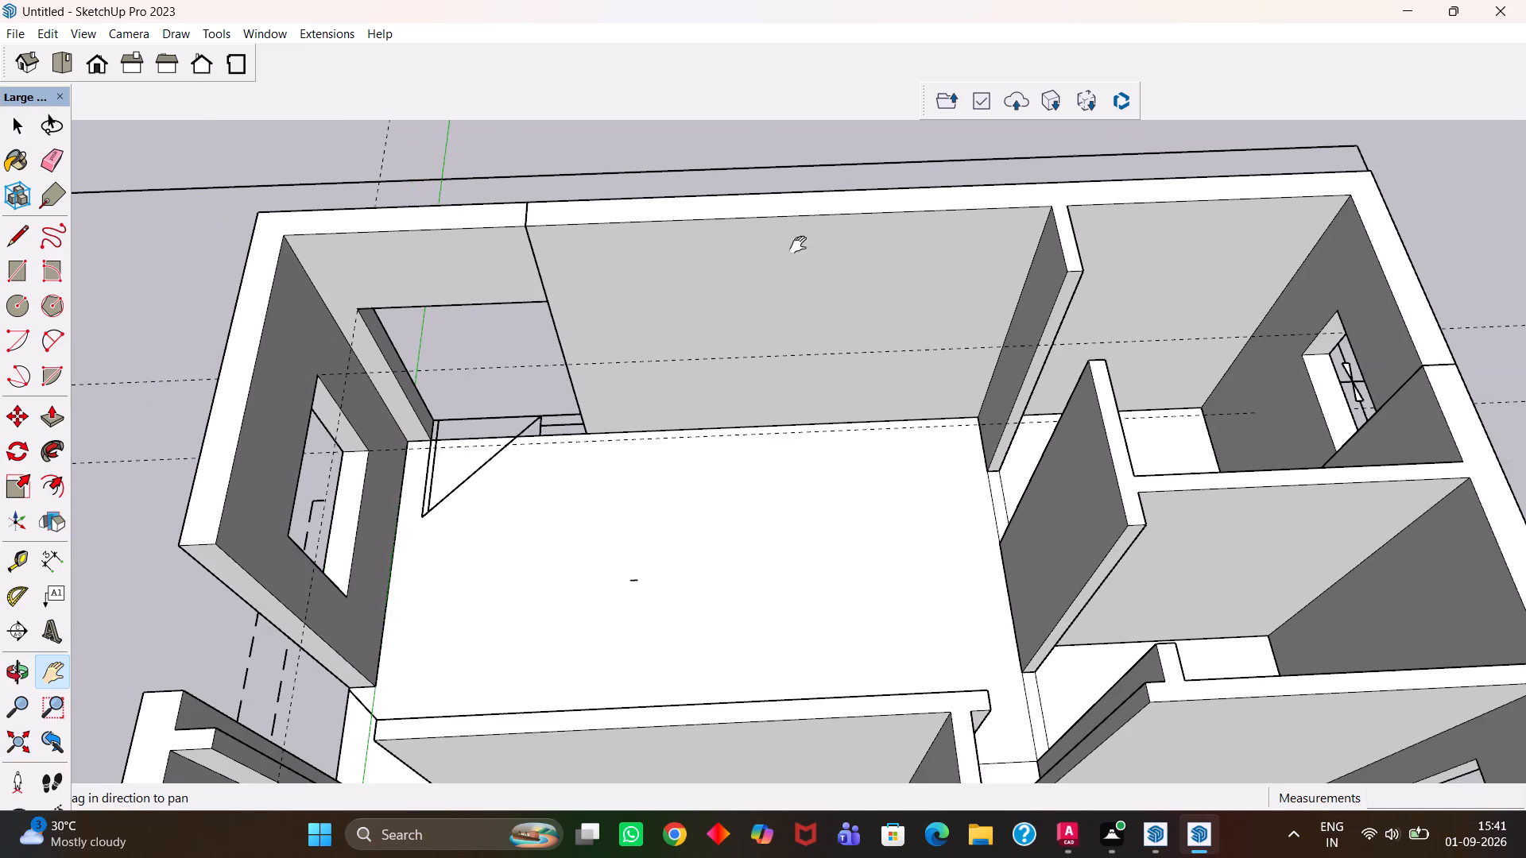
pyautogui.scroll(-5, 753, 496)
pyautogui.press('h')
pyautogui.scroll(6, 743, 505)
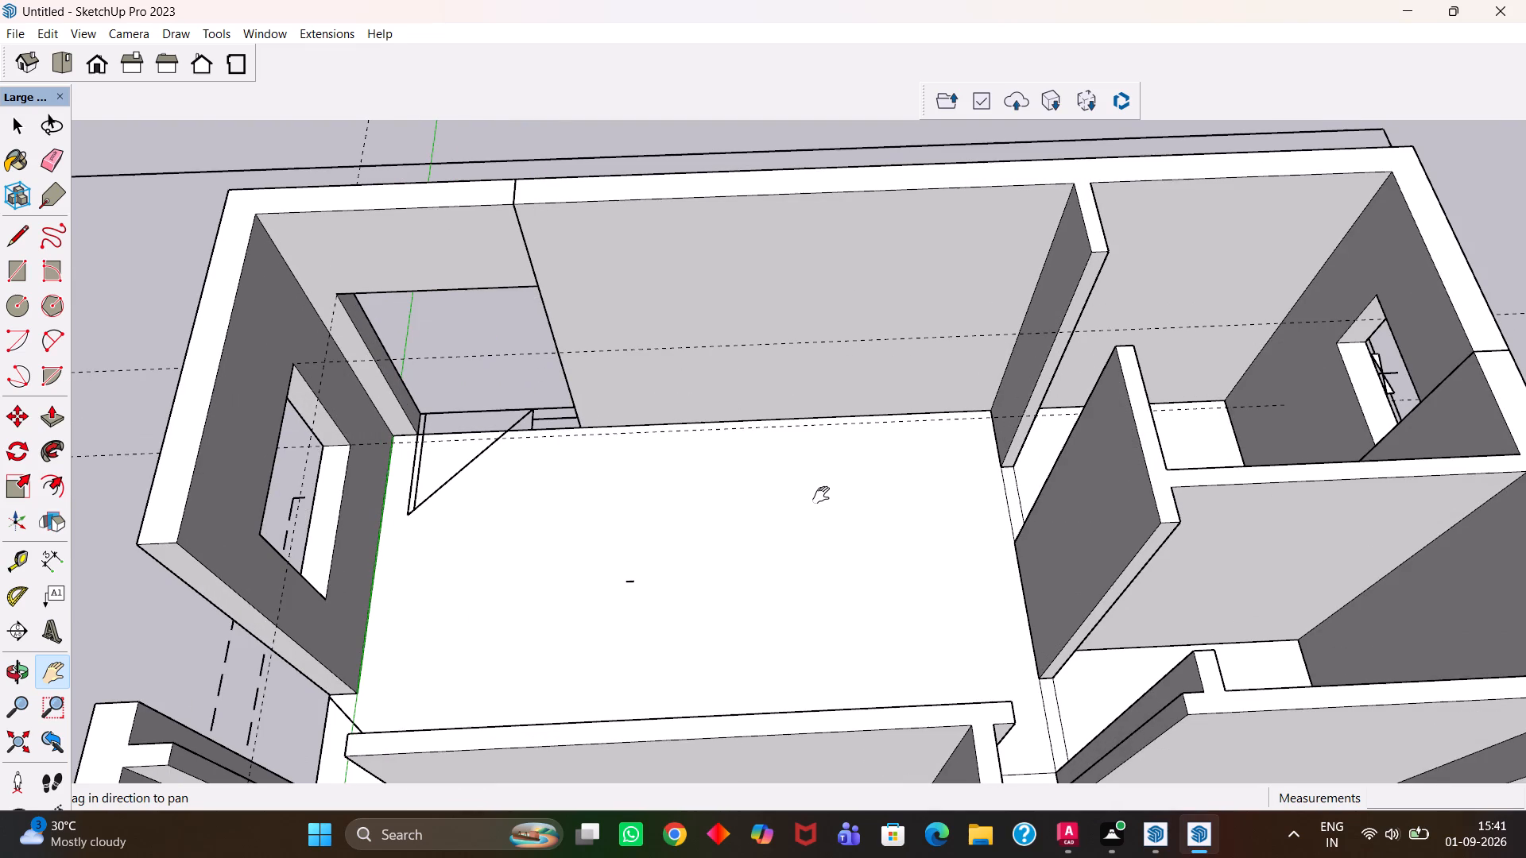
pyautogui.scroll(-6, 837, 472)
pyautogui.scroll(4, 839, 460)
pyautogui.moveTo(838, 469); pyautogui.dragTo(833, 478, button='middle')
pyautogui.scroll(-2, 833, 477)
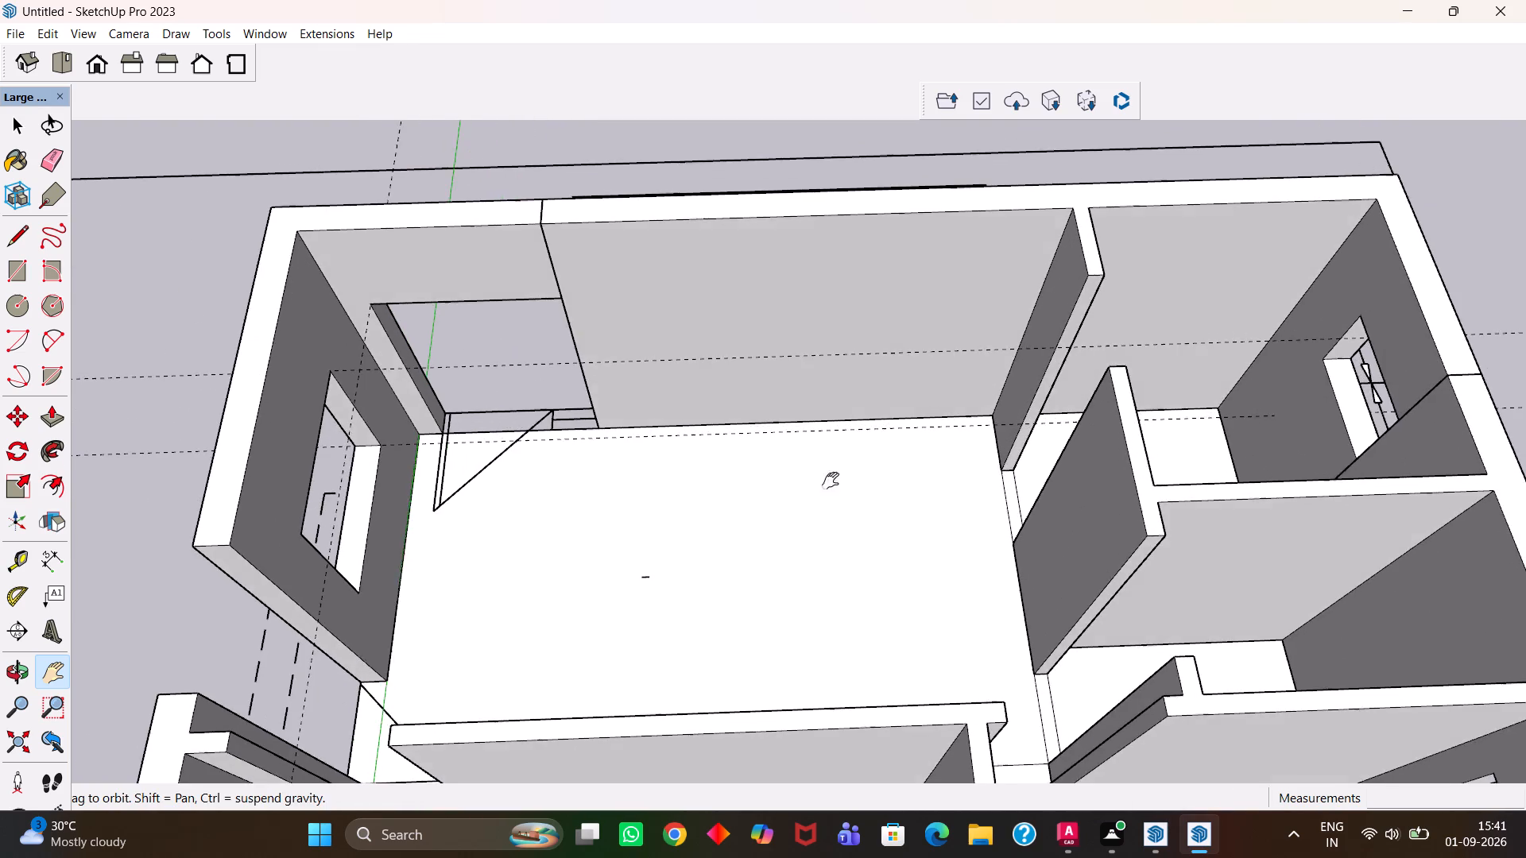
# Examine the interior partitions and the door openings still without wall above them between the hall and adjoining rooms.
pyautogui.moveTo(806, 531); pyautogui.dragTo(823, 566, button='middle')
pyautogui.scroll(1, 823, 564)
pyautogui.moveTo(856, 541); pyautogui.dragTo(824, 556, button='middle')
pyautogui.middleClick(824, 556)
pyautogui.middleClick(824, 556)
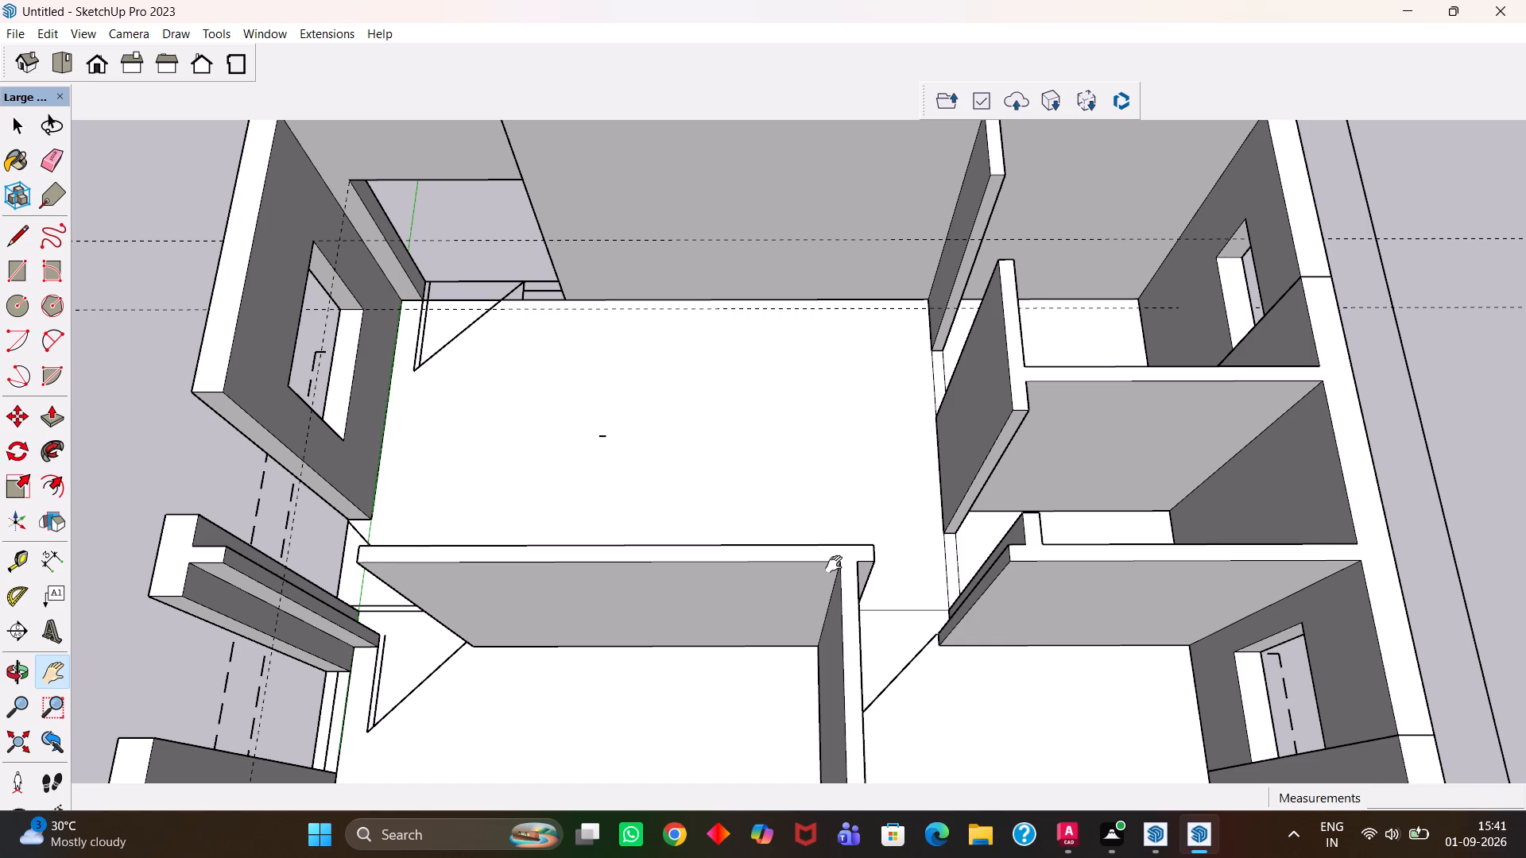
pyautogui.scroll(2, 835, 564)
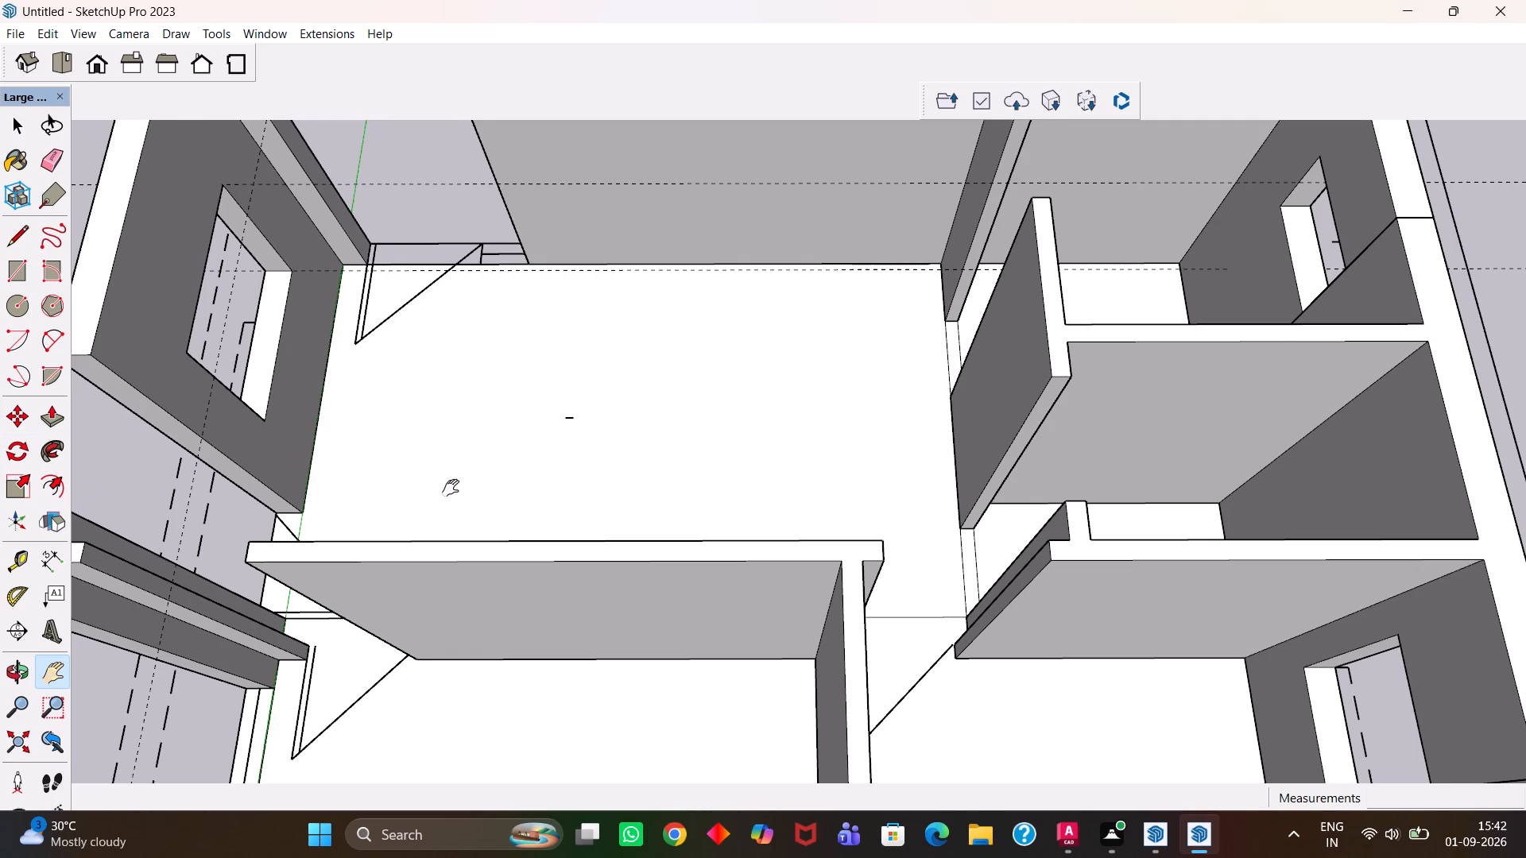
pyautogui.scroll(-1, 451, 488)
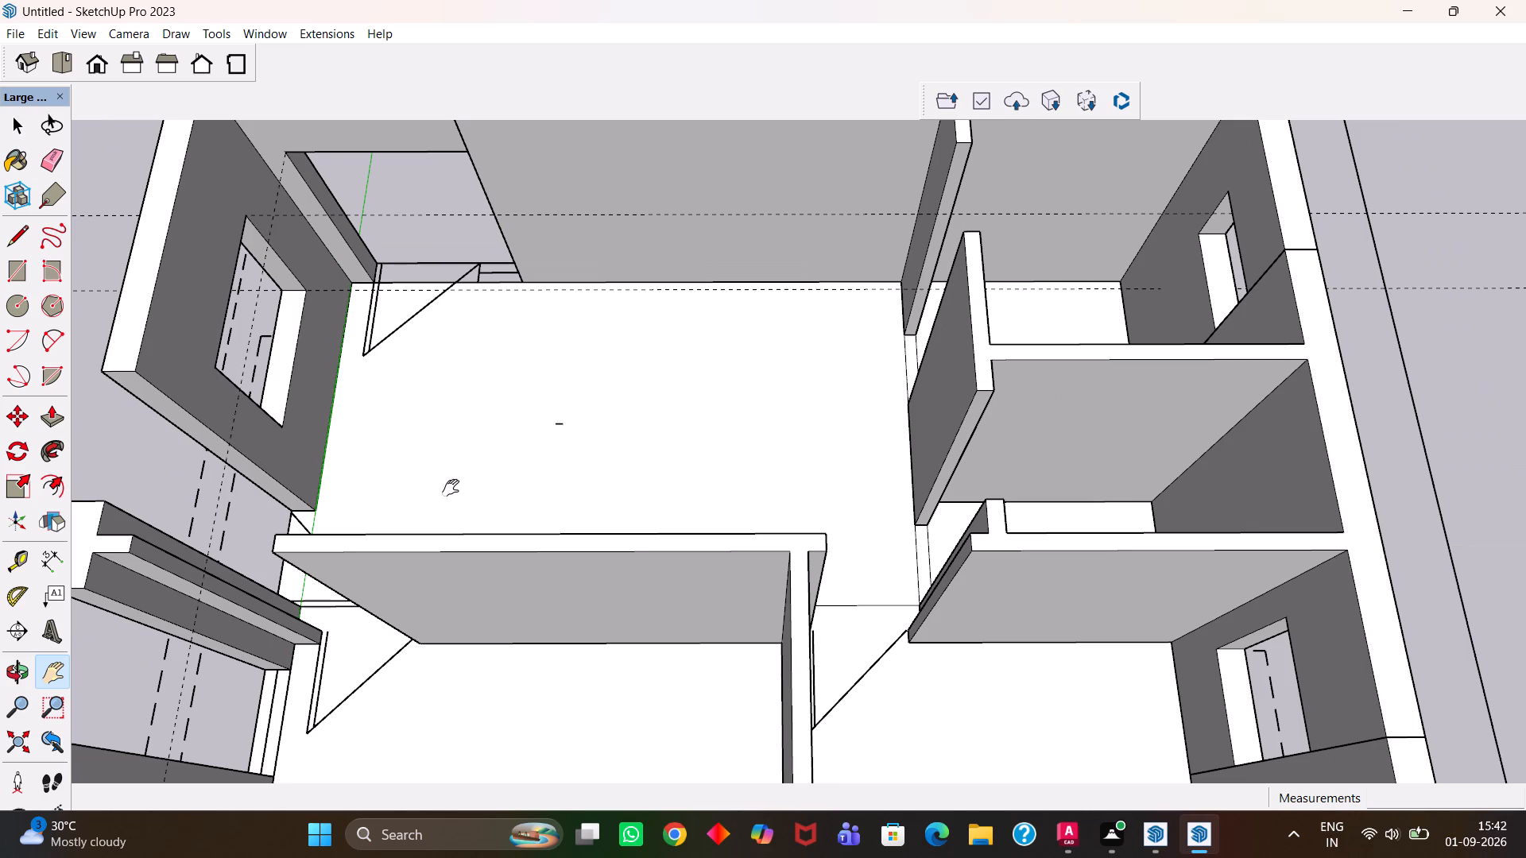
pyautogui.scroll(-5, 451, 488)
pyautogui.scroll(3, 542, 593)
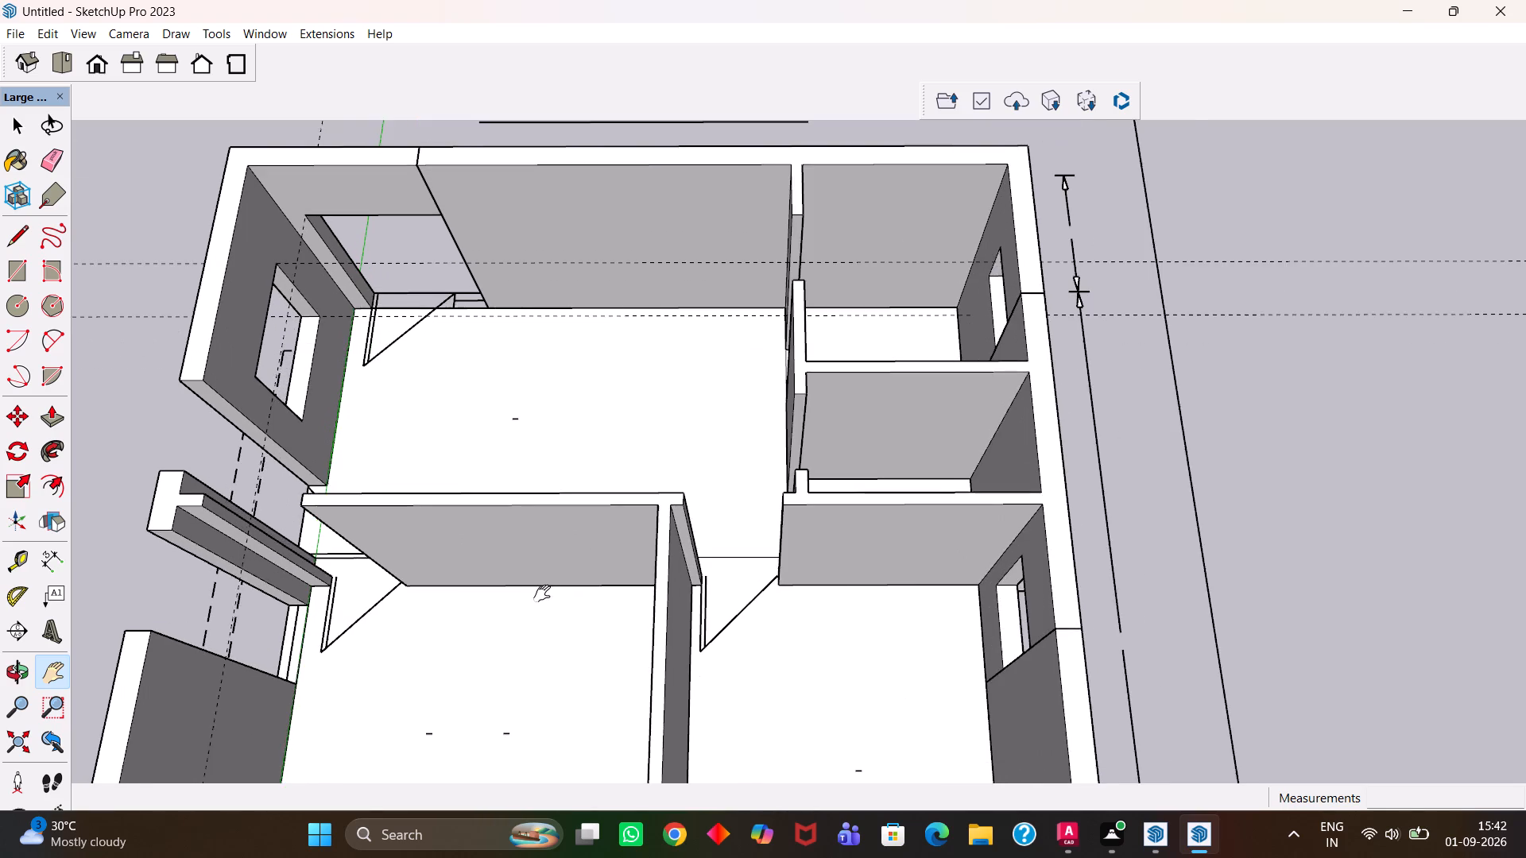
pyautogui.press('h')
pyautogui.scroll(3, 519, 591)
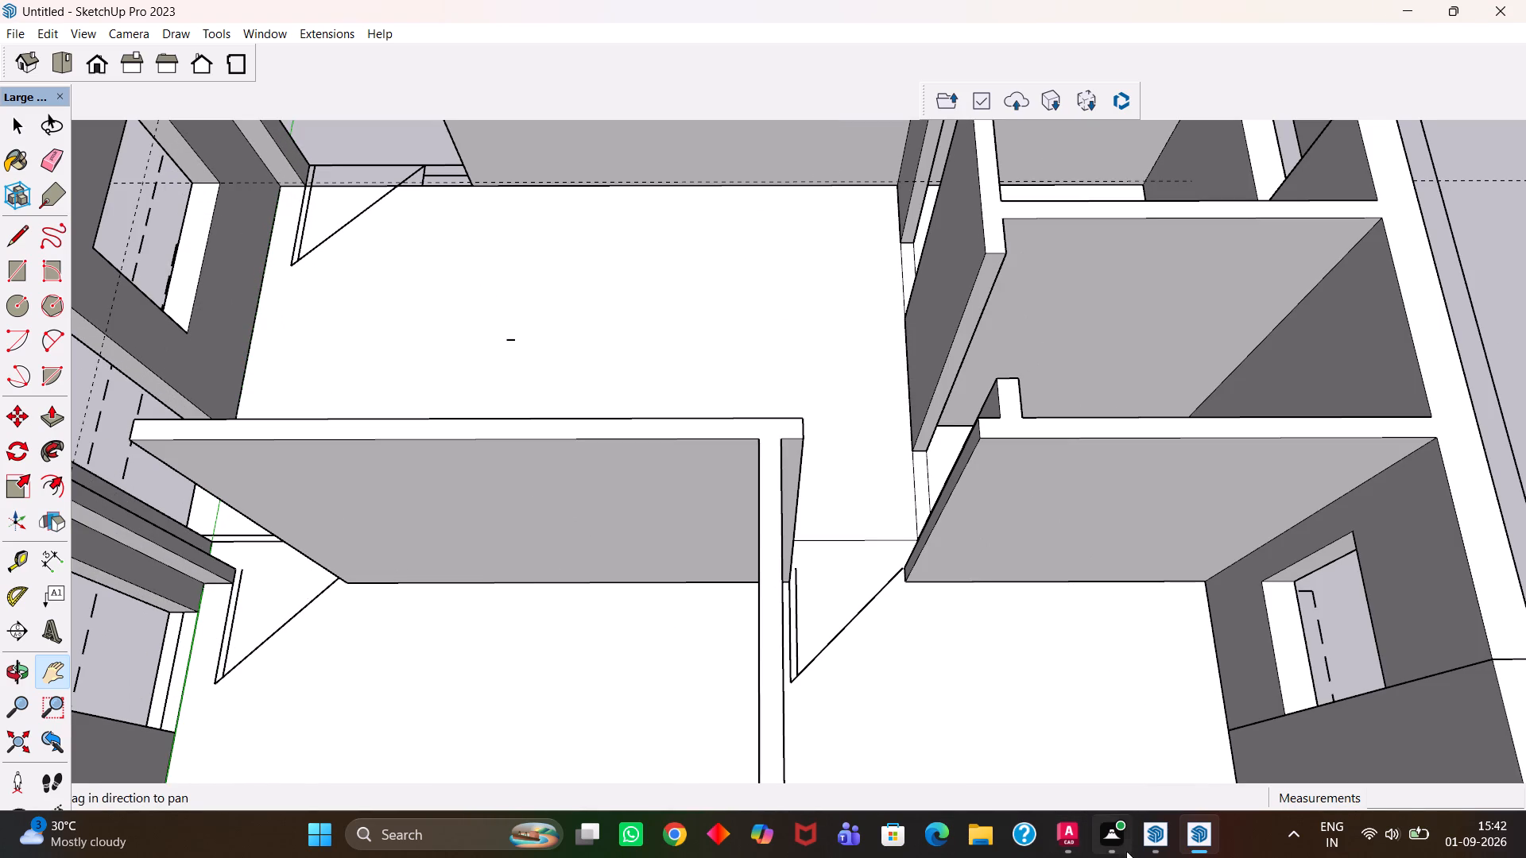
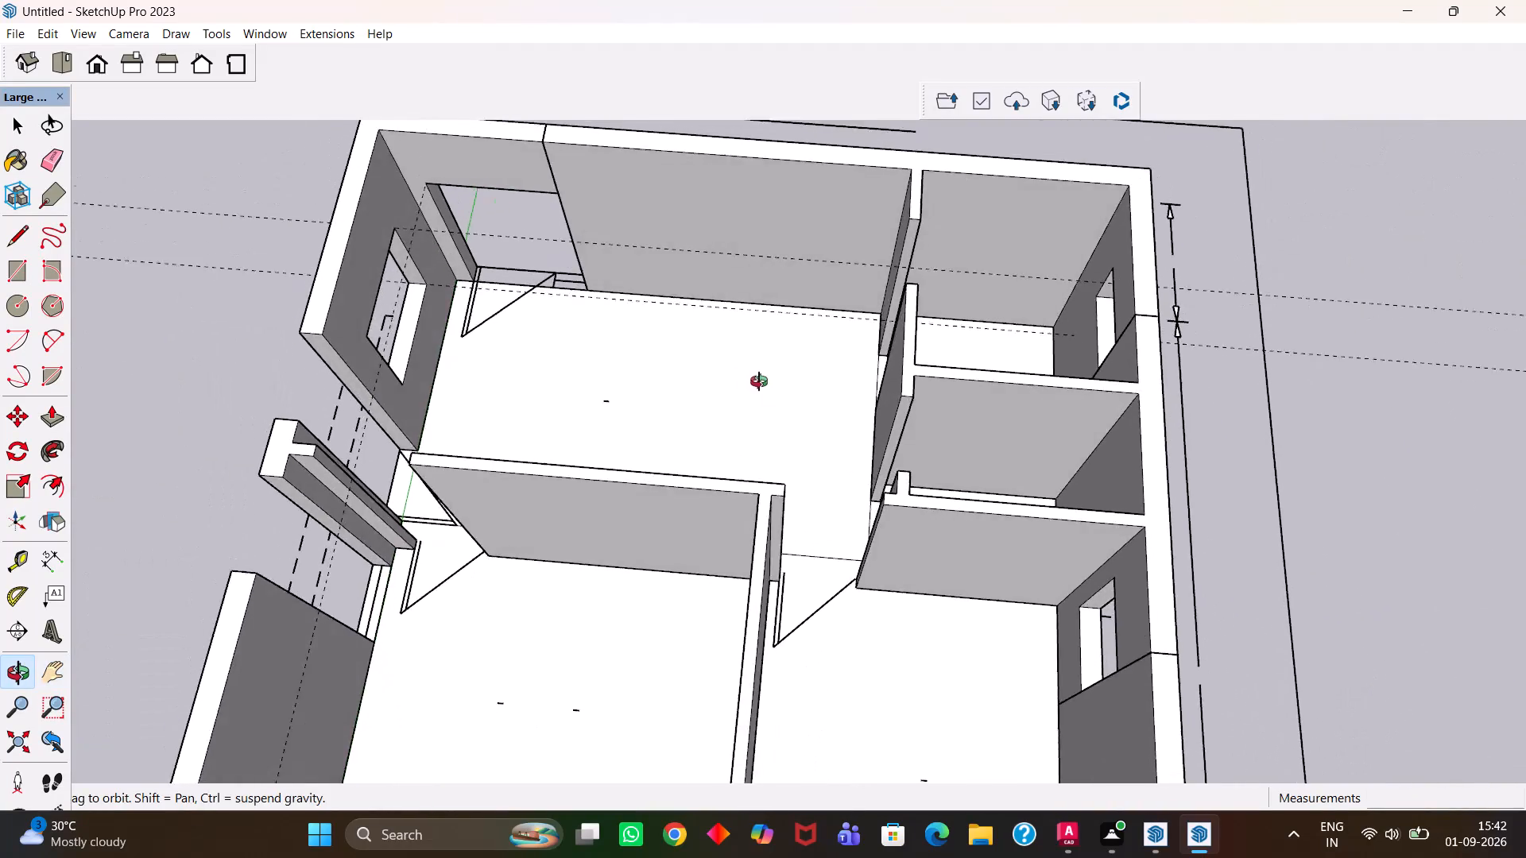
# Place a guide 3' below the top edge of the wall end beside the middle small room's door opening.
pyautogui.scroll(3, 777, 397)
pyautogui.scroll(2, 1046, 461)
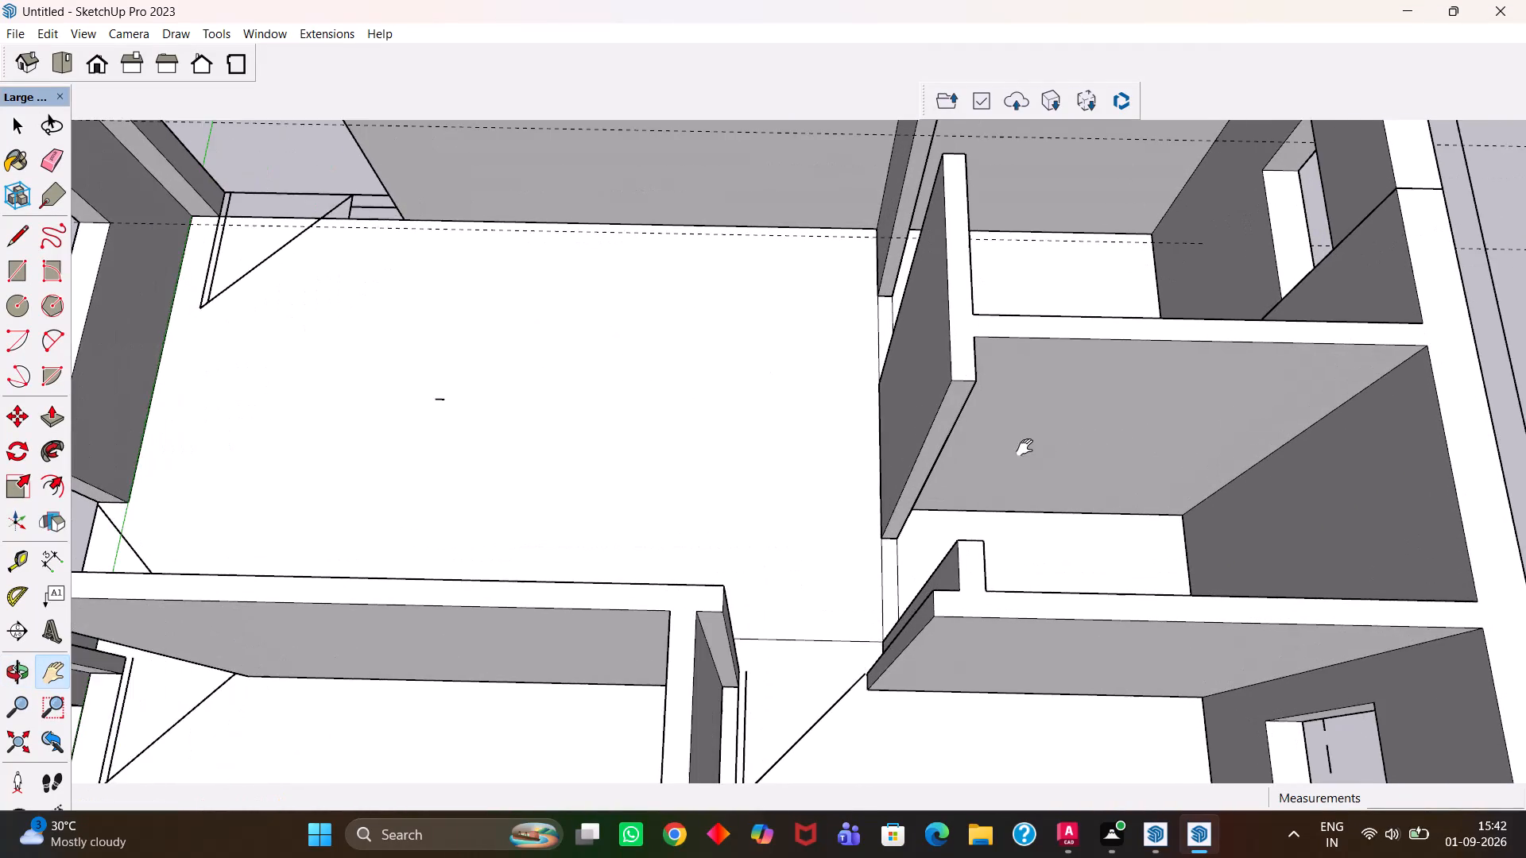
pyautogui.scroll(-3, 906, 462)
pyautogui.scroll(1, 893, 491)
pyautogui.middleClick(909, 441)
pyautogui.middleClick(911, 442)
pyautogui.moveTo(886, 499); pyautogui.dragTo(905, 458, button='middle')
pyautogui.scroll(1, 903, 458)
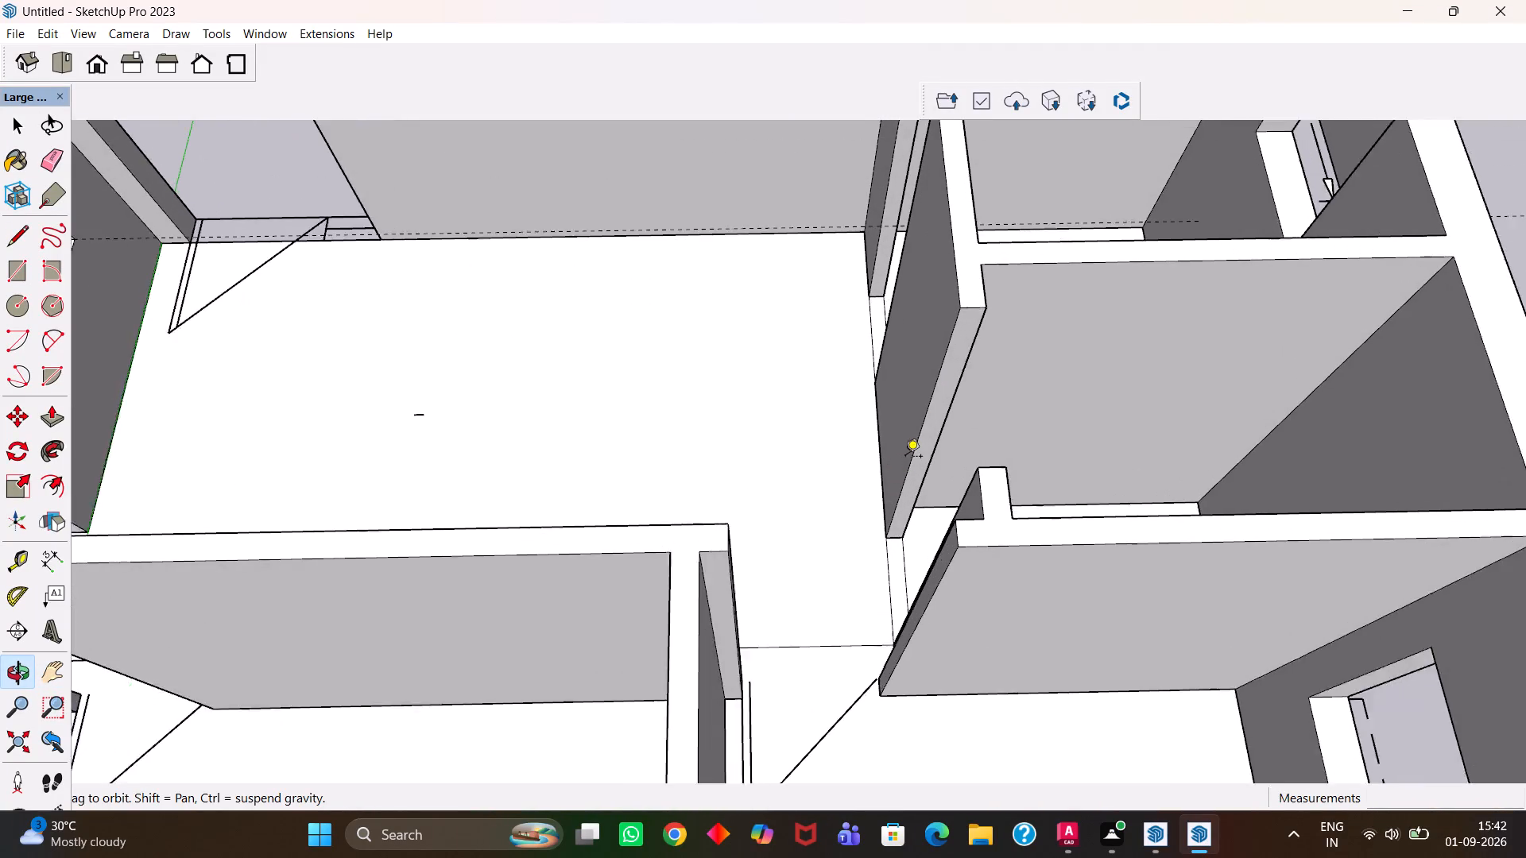
pyautogui.press('t')
pyautogui.moveTo(905, 458); pyautogui.dragTo(903, 458, button='middle')
pyautogui.scroll(2, 905, 458)
pyautogui.scroll(1, 973, 309)
pyautogui.doubleClick(986, 285)
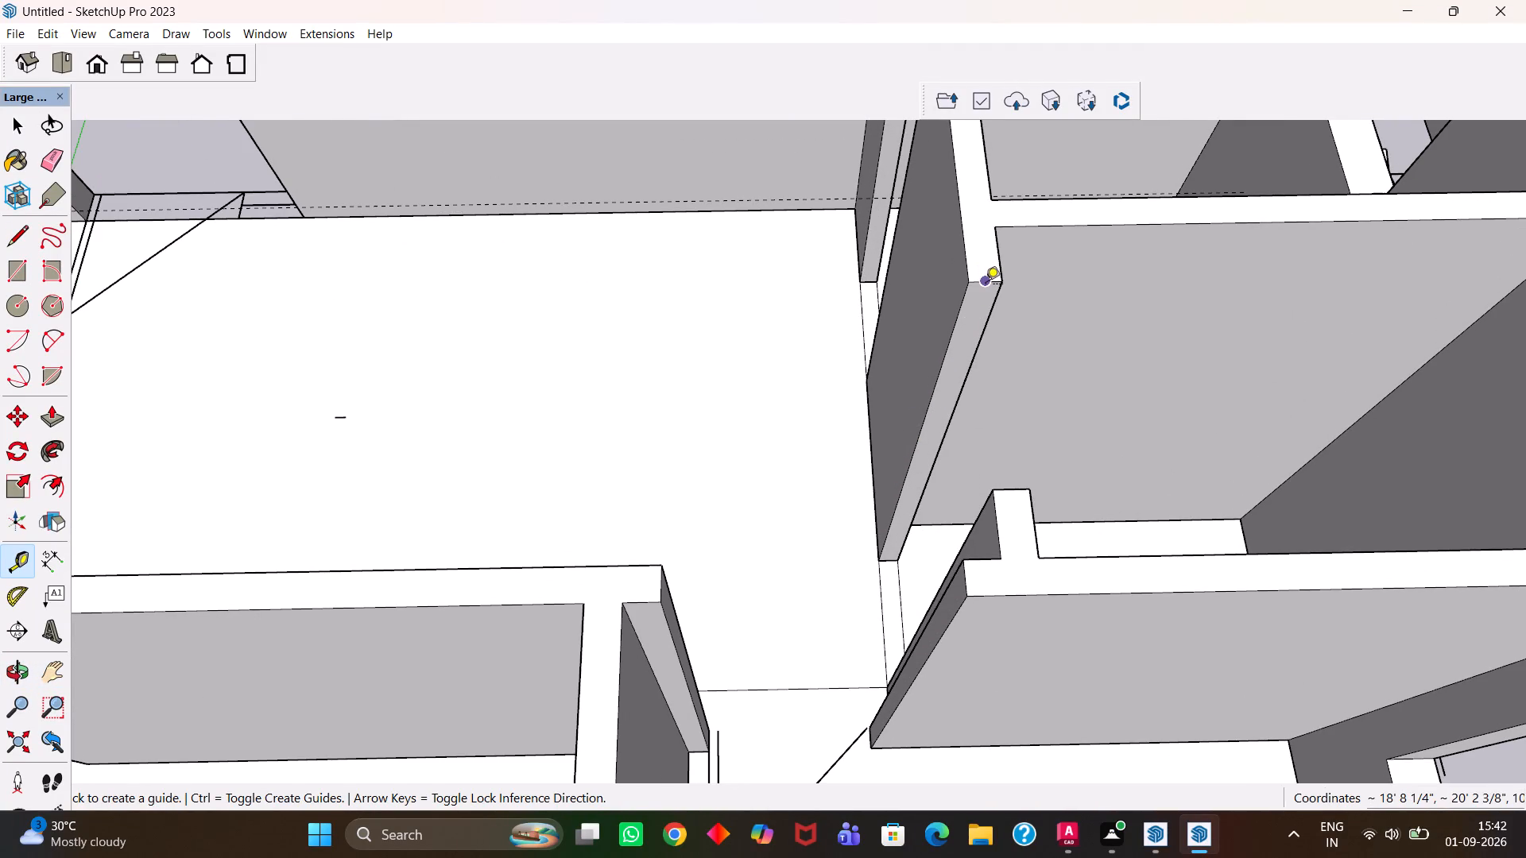
pyautogui.click(982, 279)
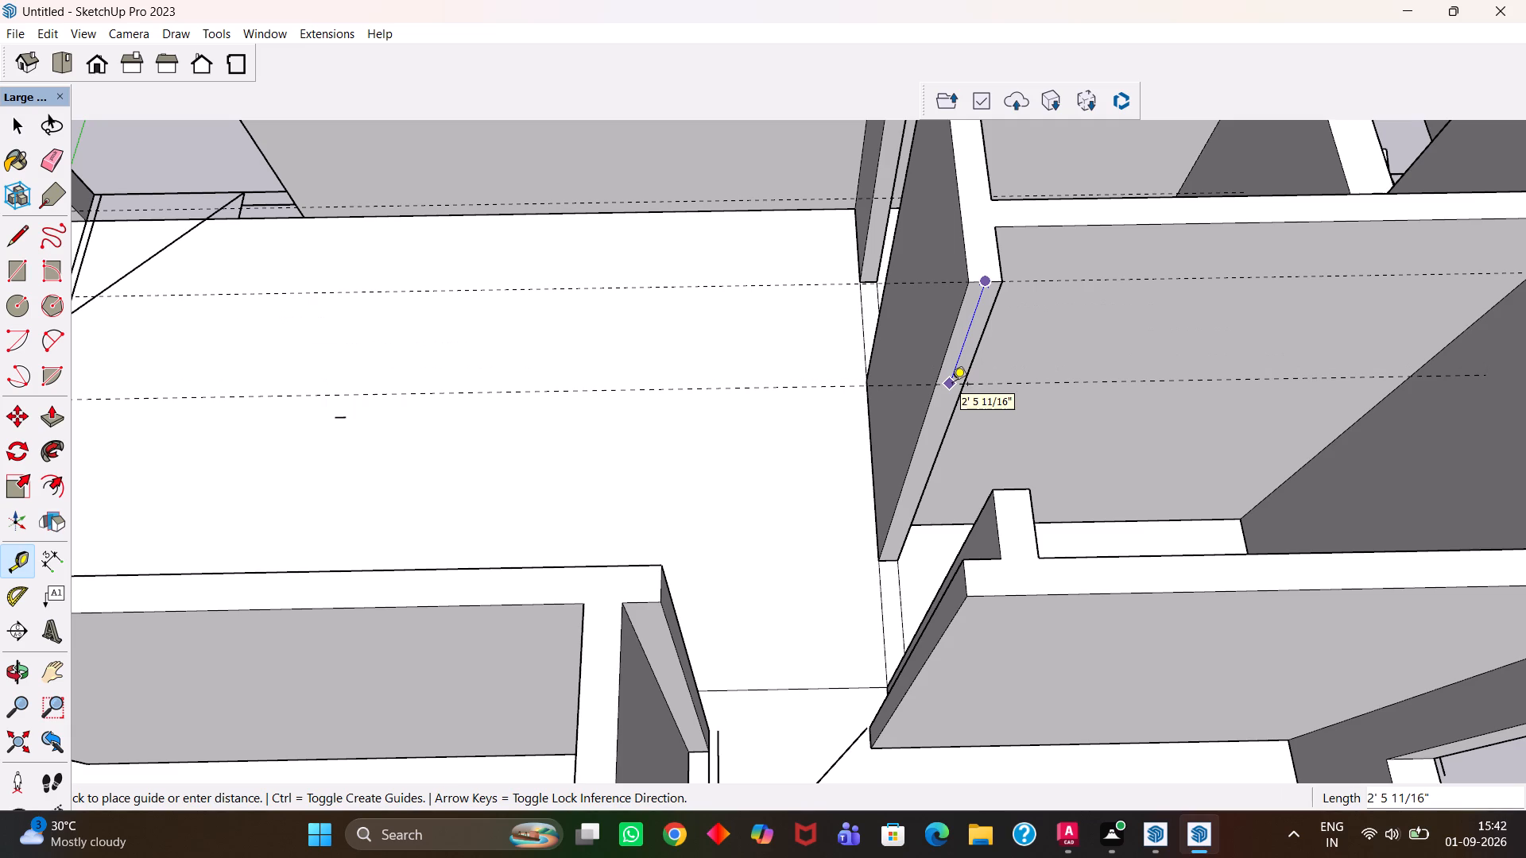
pyautogui.write("3'")
pyautogui.press('Return')
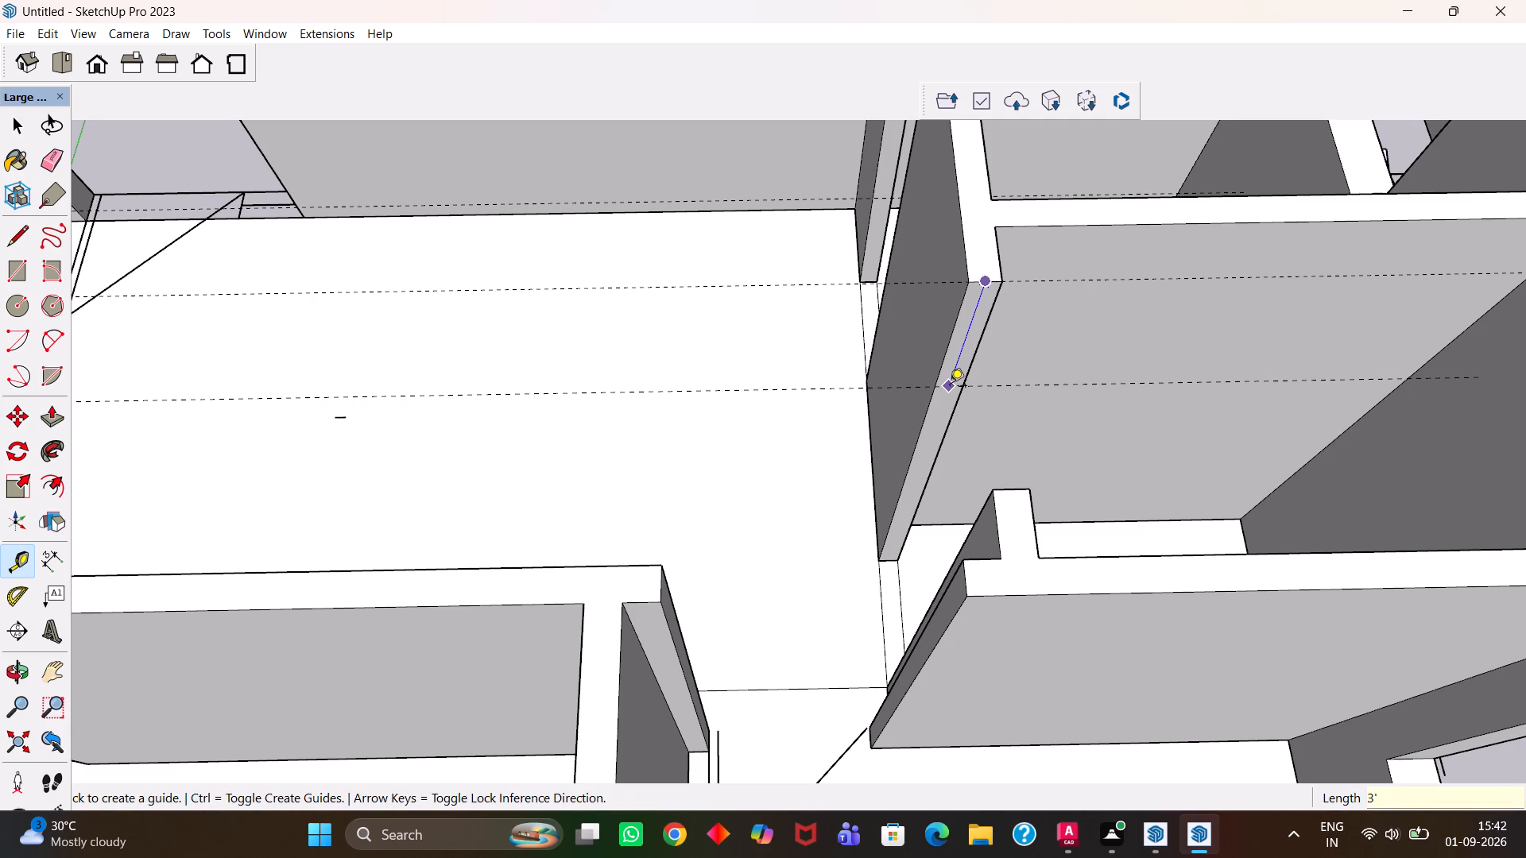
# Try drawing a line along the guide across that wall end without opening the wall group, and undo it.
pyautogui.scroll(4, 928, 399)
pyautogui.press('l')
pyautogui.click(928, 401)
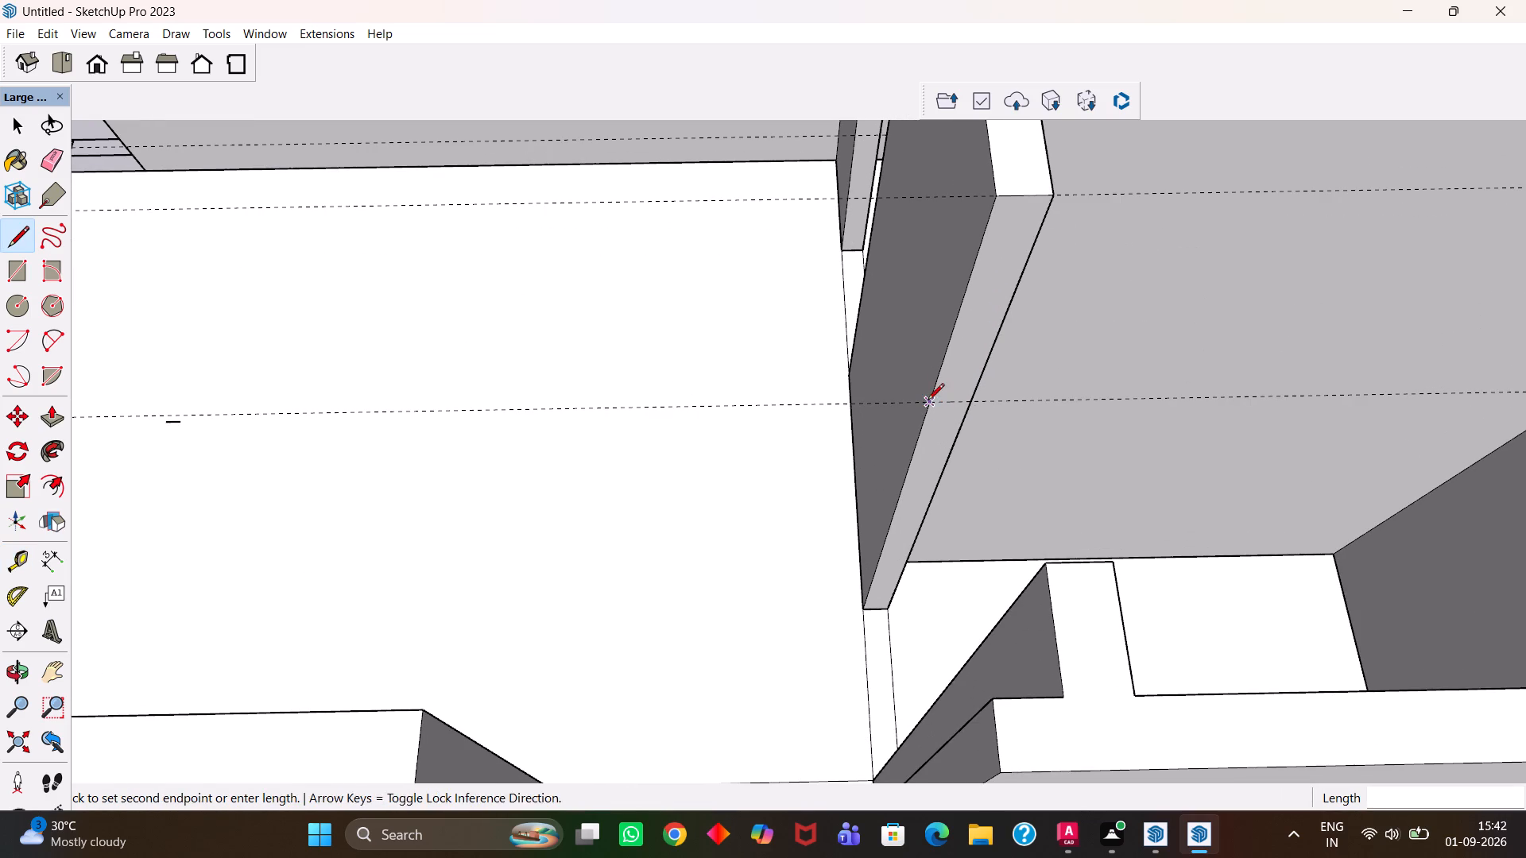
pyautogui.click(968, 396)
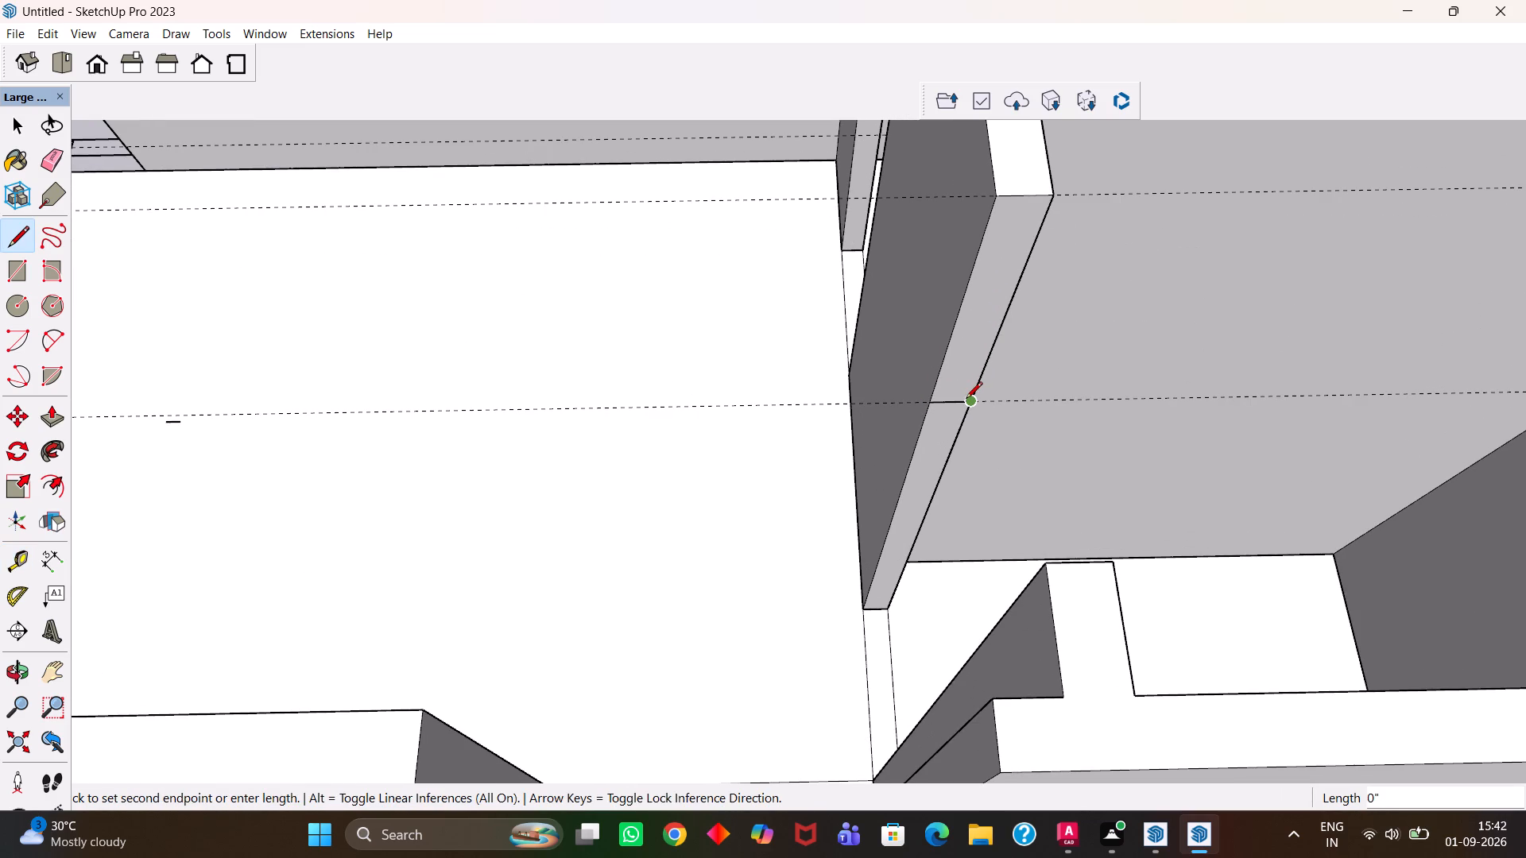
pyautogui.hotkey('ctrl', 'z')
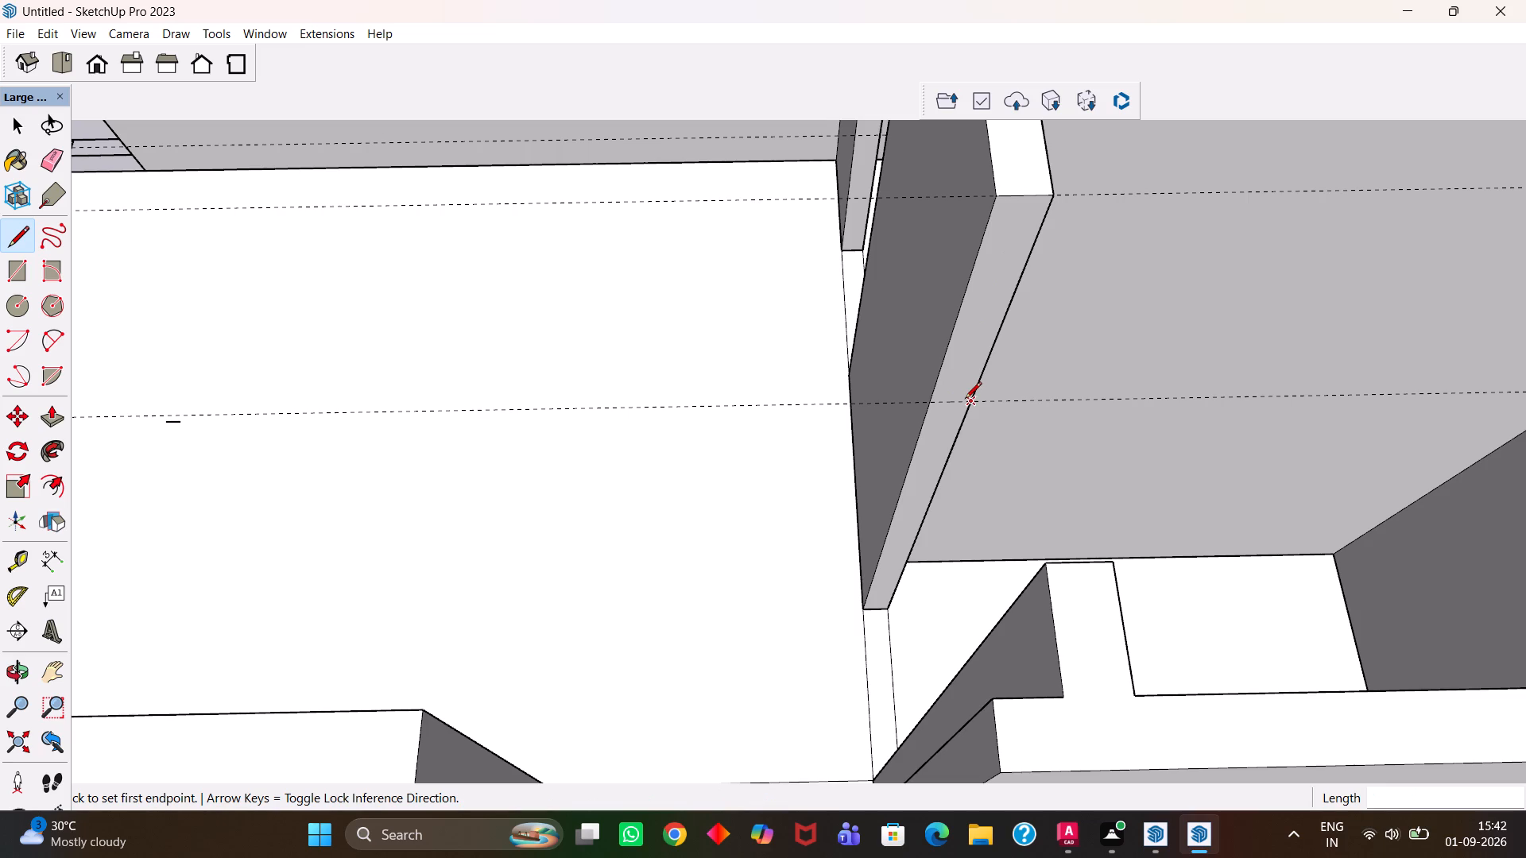
# Open the partition wall group and draw a line about 4 1/2" long along the guide across the wall end.
pyautogui.scroll(2, 965, 400)
pyautogui.press('space')
pyautogui.doubleClick(959, 377)
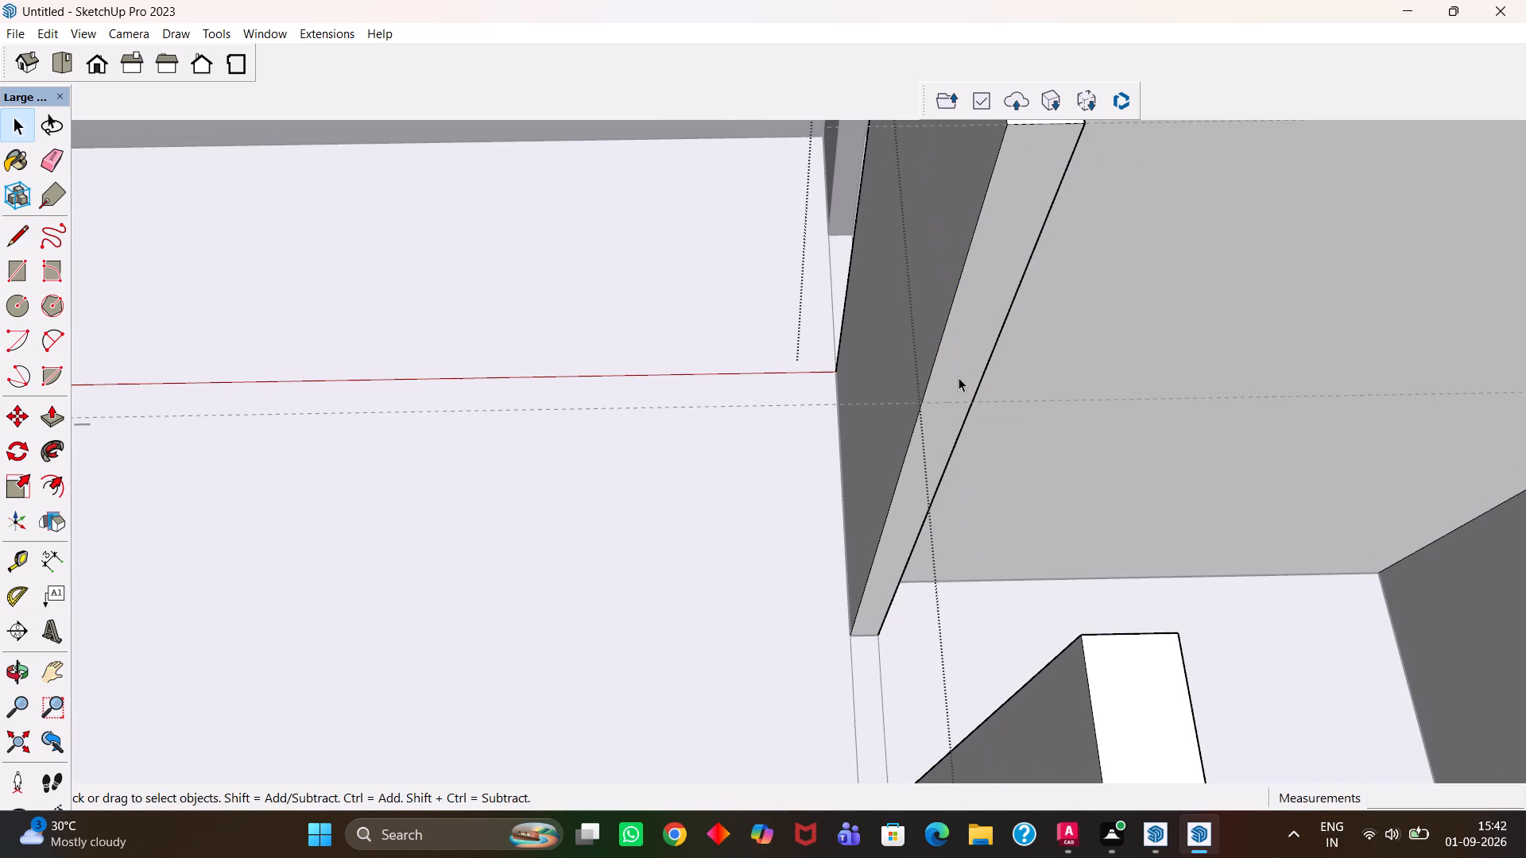
pyautogui.scroll(3, 959, 377)
pyautogui.press('l')
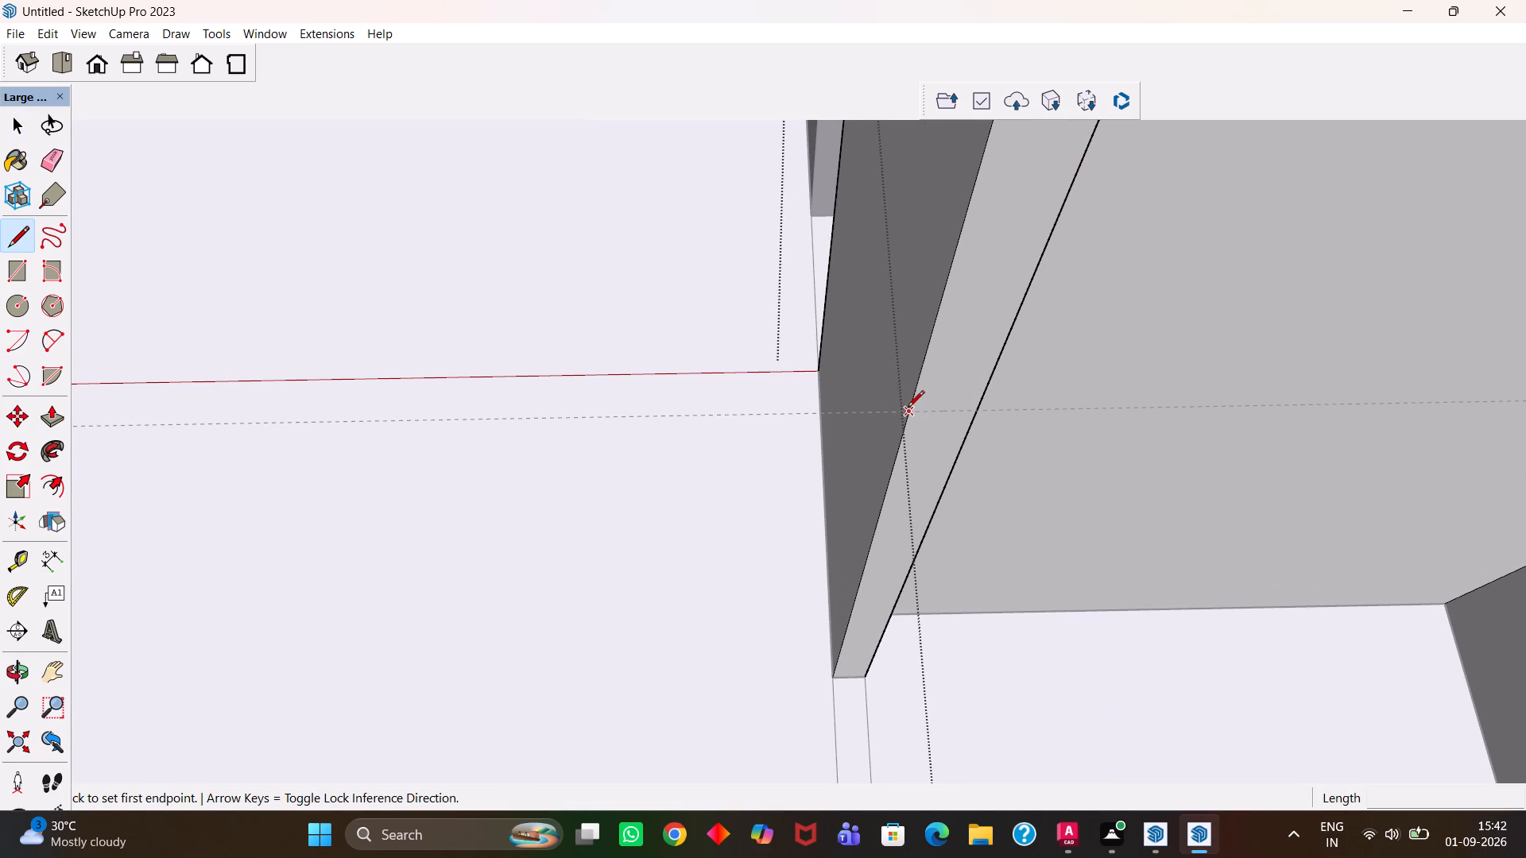
pyautogui.click(912, 409)
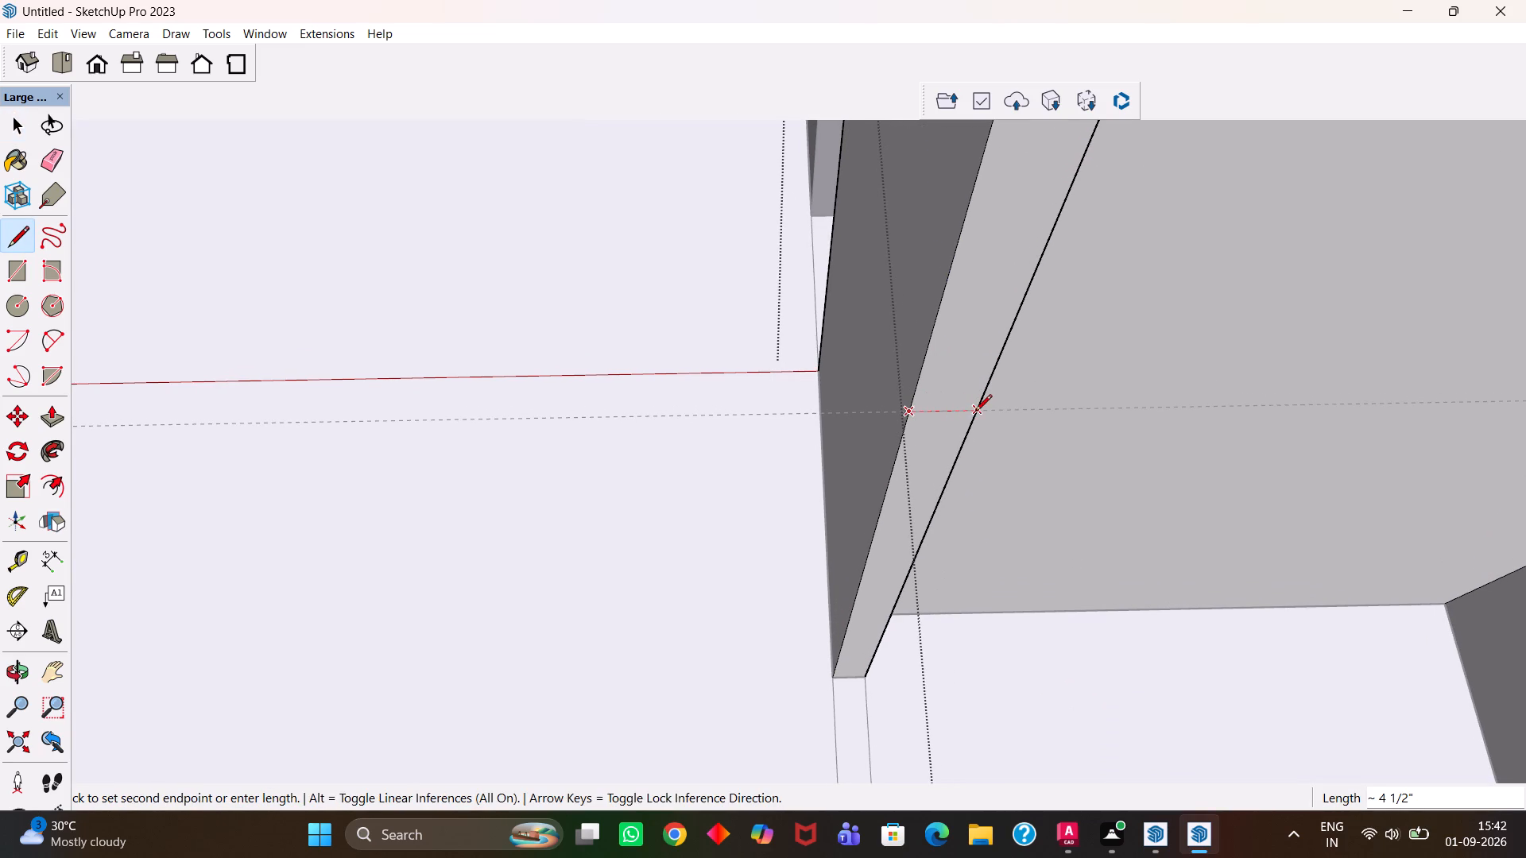
pyautogui.click(975, 412)
# Push/Pull the face above that line about 2' 6" across the door opening to meet the opposite wall end.
pyautogui.scroll(-6, 975, 412)
pyautogui.press('space')
pyautogui.click(974, 381)
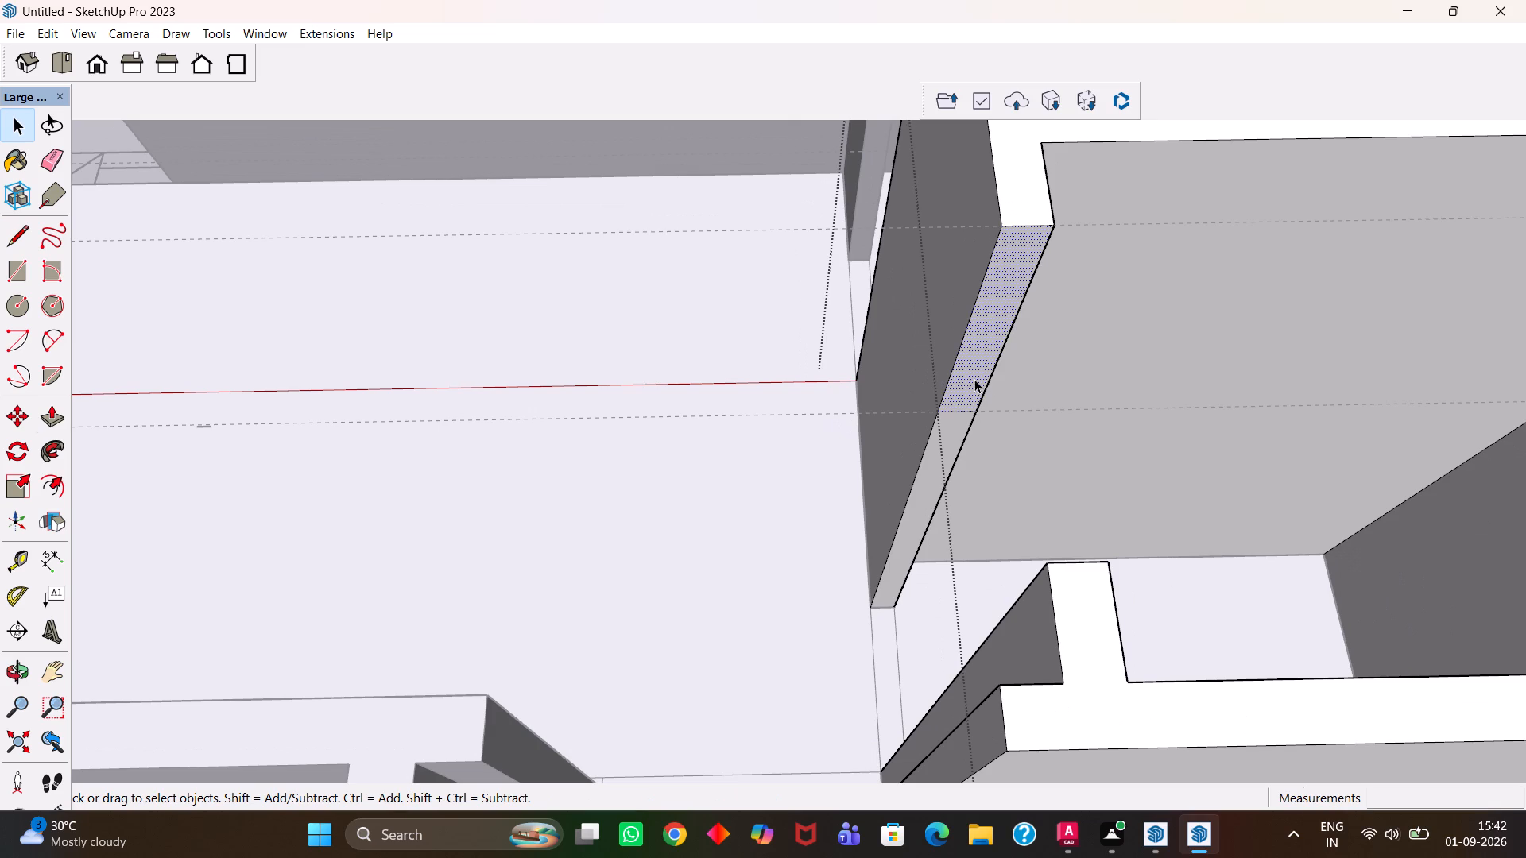
pyautogui.press('p')
pyautogui.click(974, 379)
pyautogui.click(1051, 567)
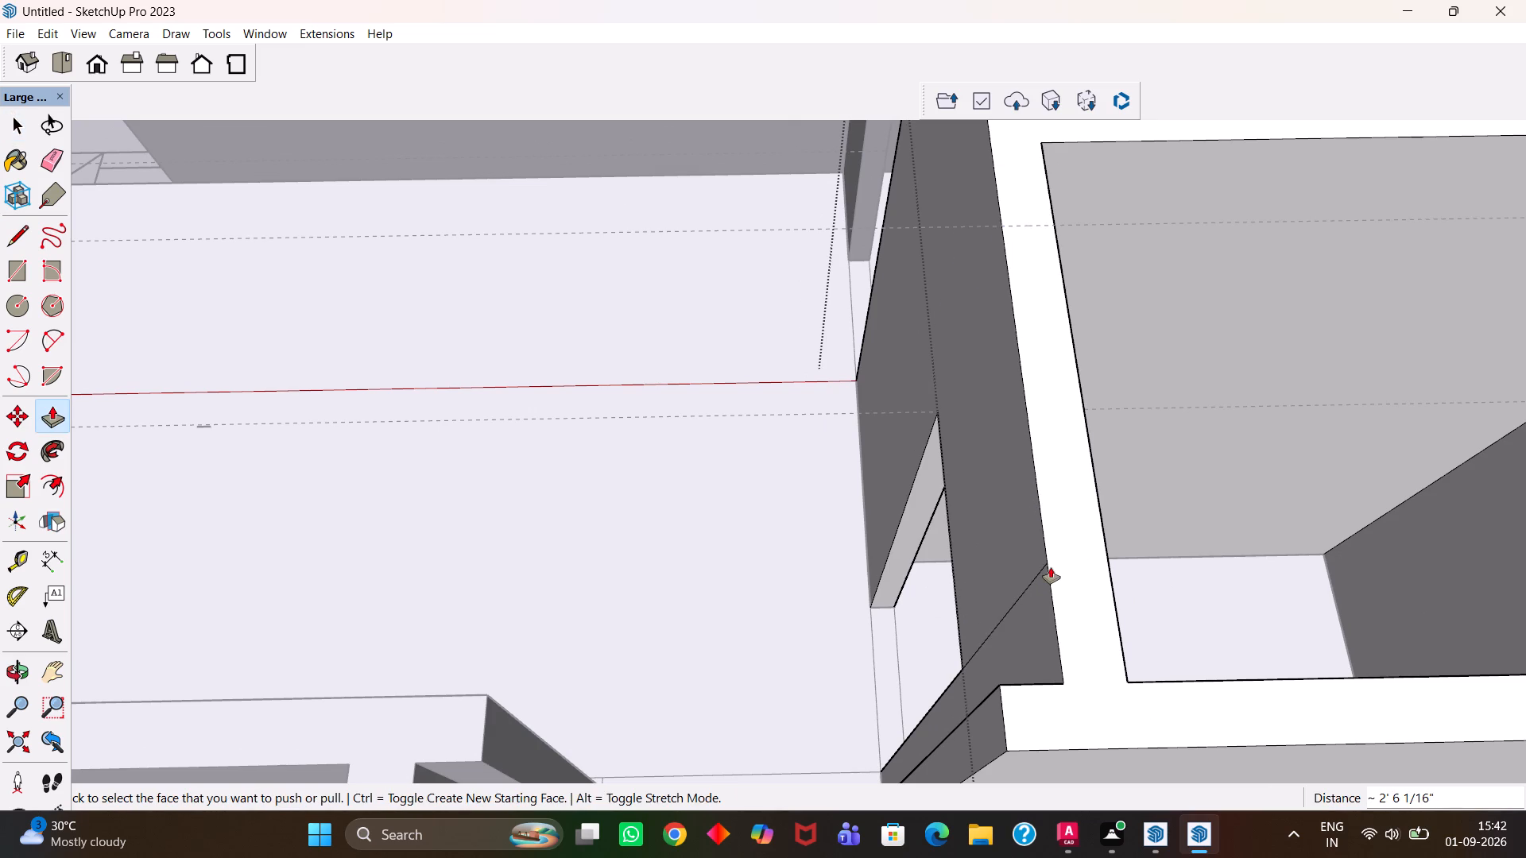
# Erase the leftover seam lines on both sides of the wall section above the middle room's door and close the group.
pyautogui.scroll(-5, 1051, 565)
pyautogui.press('h')
pyautogui.moveTo(1016, 578); pyautogui.dragTo(1035, 579, button='middle')
pyautogui.scroll(1, 1018, 580)
pyautogui.press('e')
pyautogui.scroll(1, 1035, 579)
pyautogui.click(1043, 583)
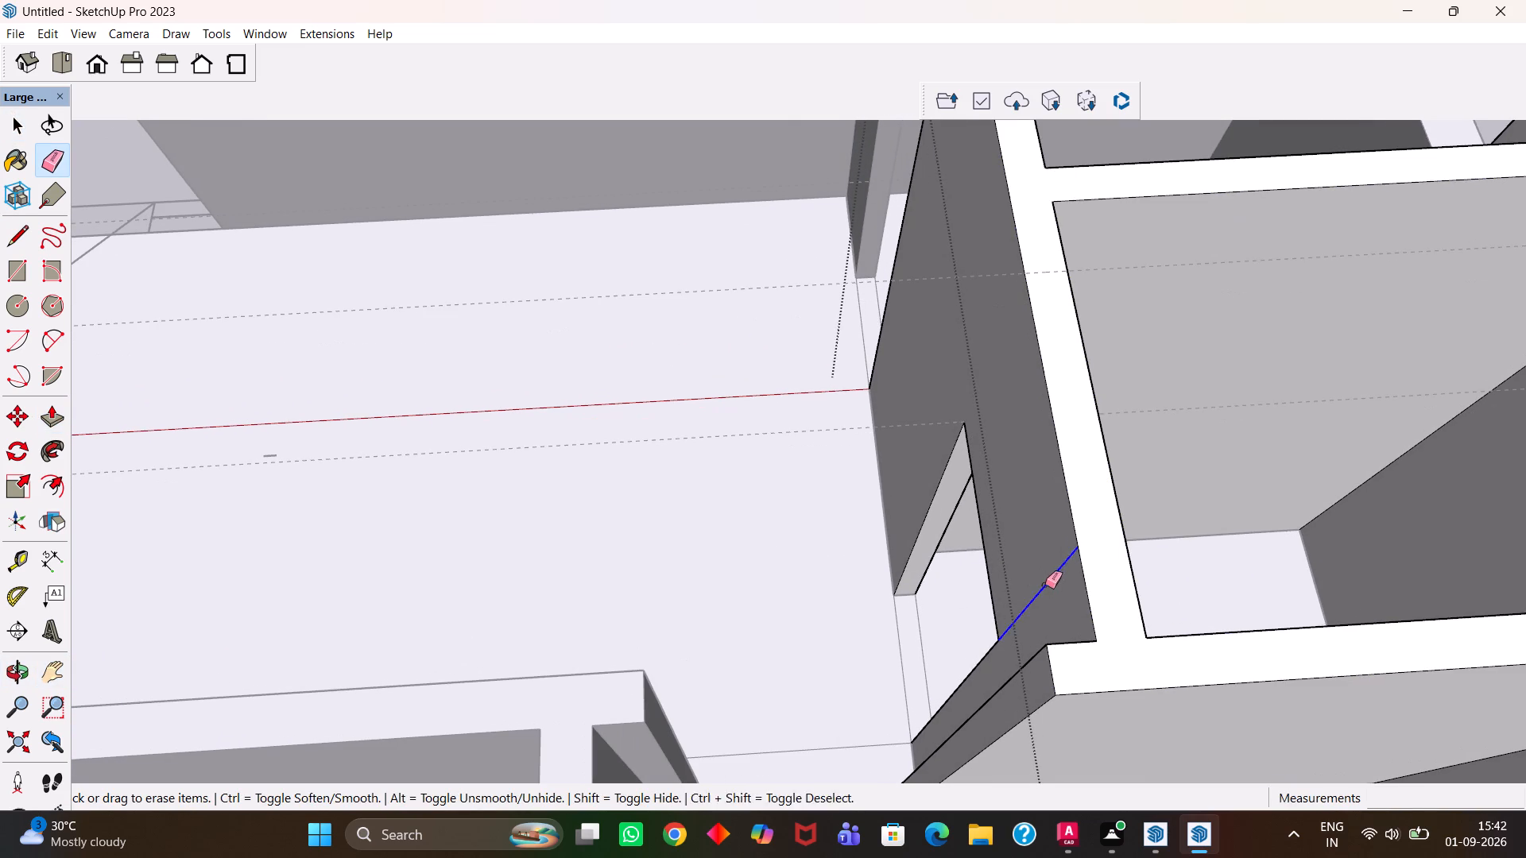
pyautogui.scroll(-4, 1043, 584)
pyautogui.moveTo(1024, 539); pyautogui.dragTo(911, 482, button='middle')
pyautogui.moveTo(894, 477); pyautogui.dragTo(489, 465, button='middle')
pyautogui.scroll(1, 514, 469)
pyautogui.moveTo(465, 480); pyautogui.dragTo(464, 481)
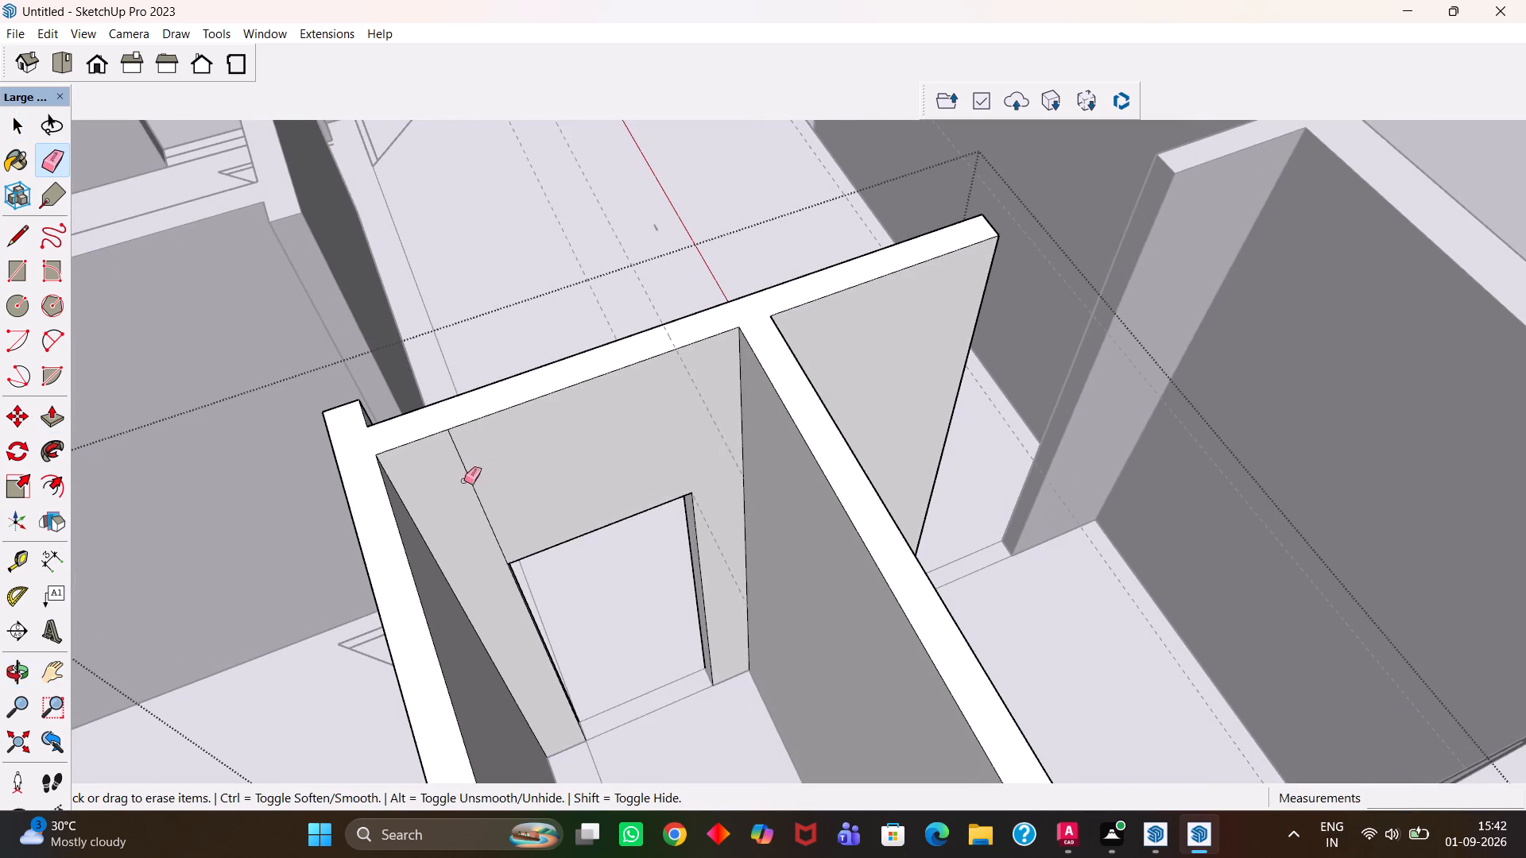
pyautogui.moveTo(464, 481); pyautogui.dragTo(466, 494)
pyautogui.moveTo(481, 493); pyautogui.dragTo(471, 487)
pyautogui.scroll(-6, 500, 477)
pyautogui.moveTo(505, 479); pyautogui.dragTo(850, 555, button='middle')
pyautogui.scroll(1, 536, 496)
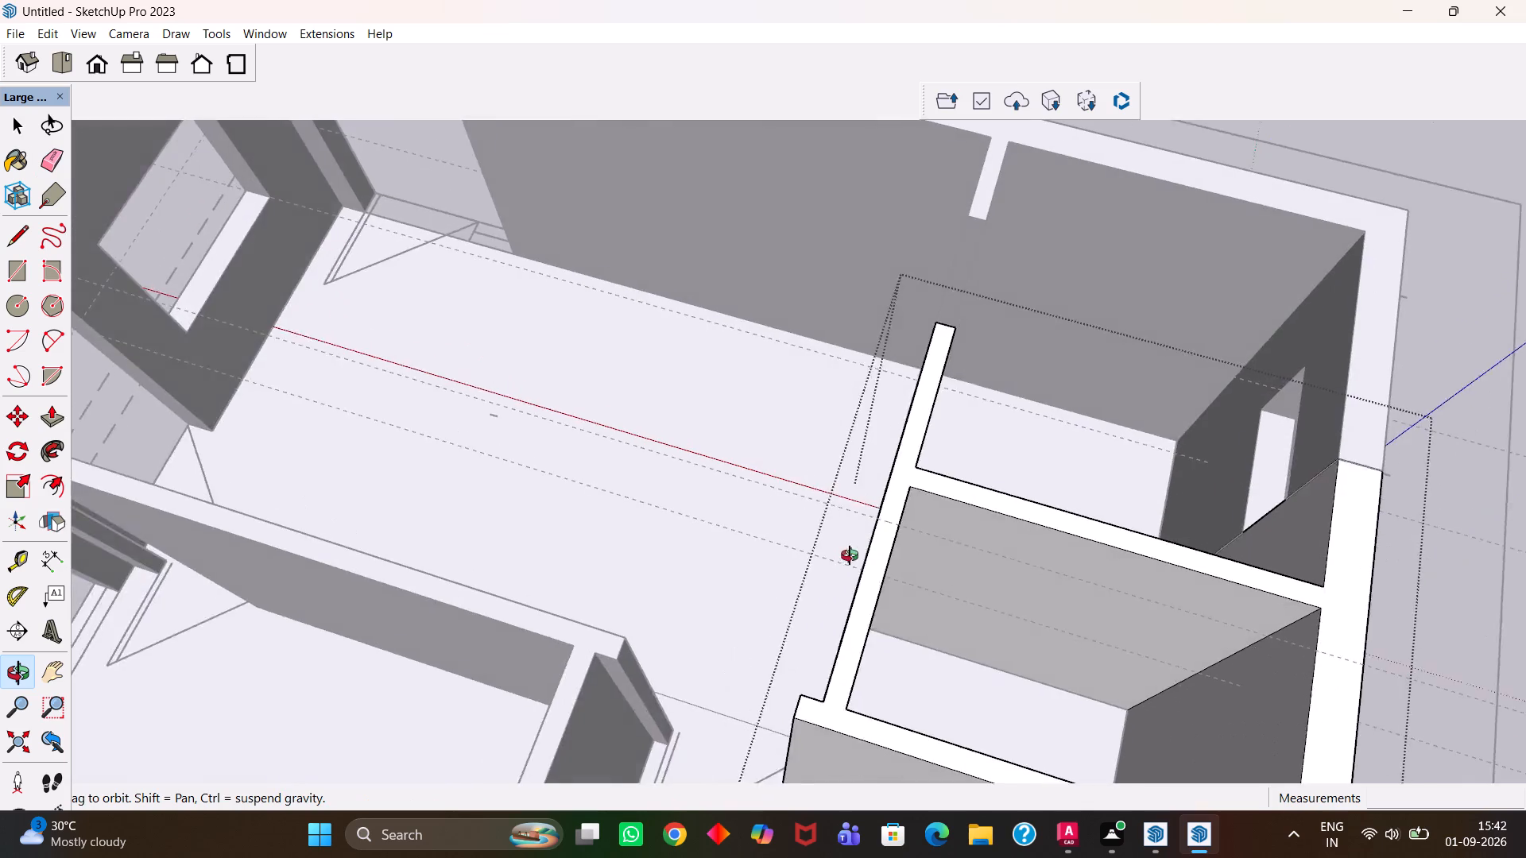
pyautogui.moveTo(850, 555); pyautogui.dragTo(875, 575, button='middle')
pyautogui.scroll(-6, 888, 576)
pyautogui.press('h')
pyautogui.scroll(1, 883, 574)
pyautogui.scroll(-5, 871, 558)
pyautogui.scroll(1, 793, 560)
pyautogui.moveTo(794, 560); pyautogui.dragTo(908, 539, button='middle')
pyautogui.scroll(-5, 908, 539)
pyautogui.press('space')
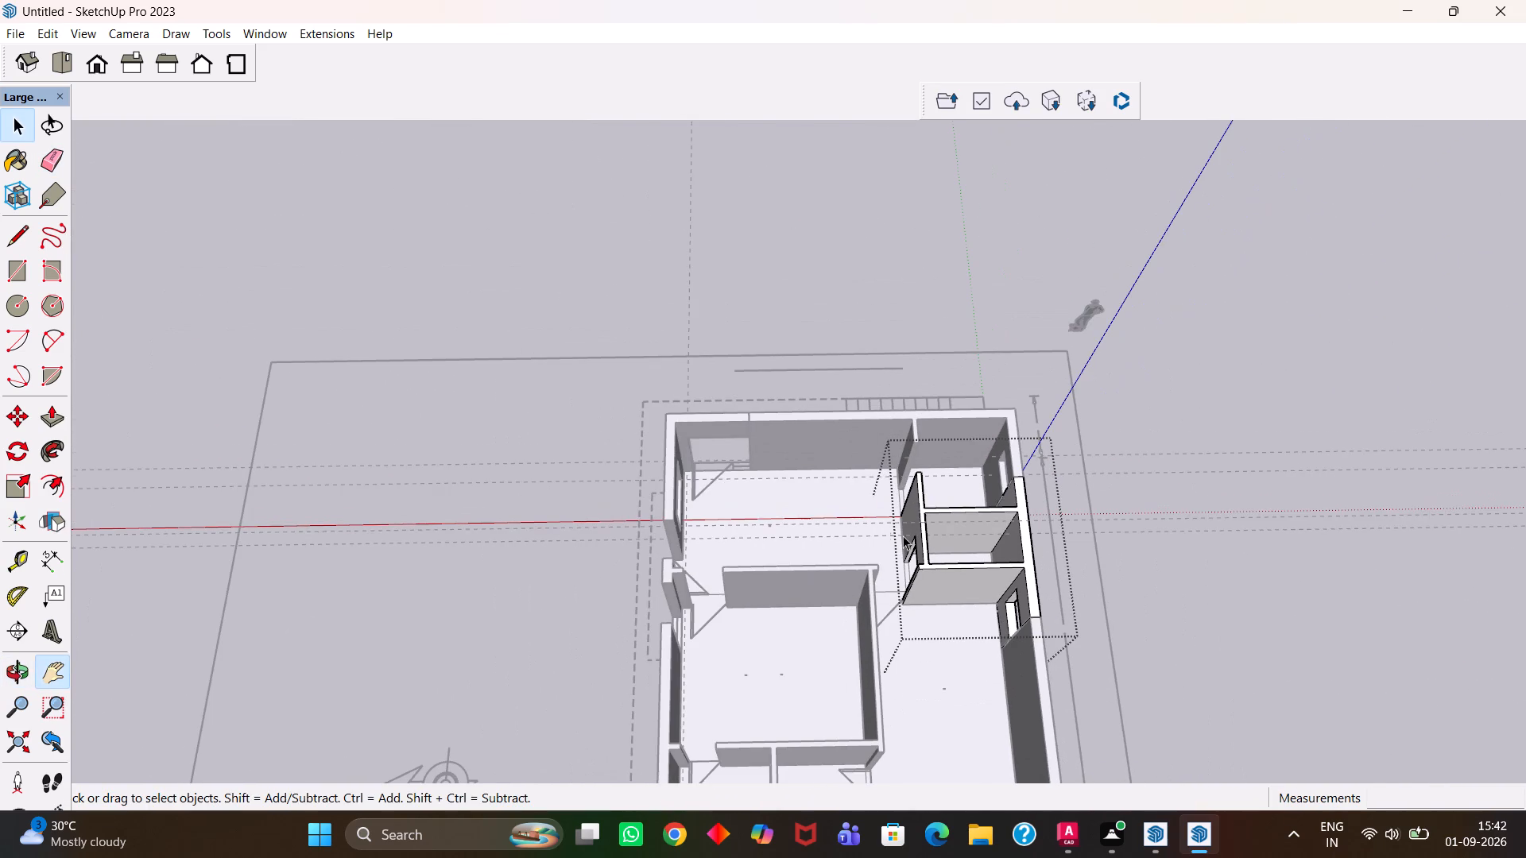
pyautogui.doubleClick(922, 208)
# Place a guide 3' below the top edge of the wall end beside the corner room's door opening.
pyautogui.scroll(4, 930, 503)
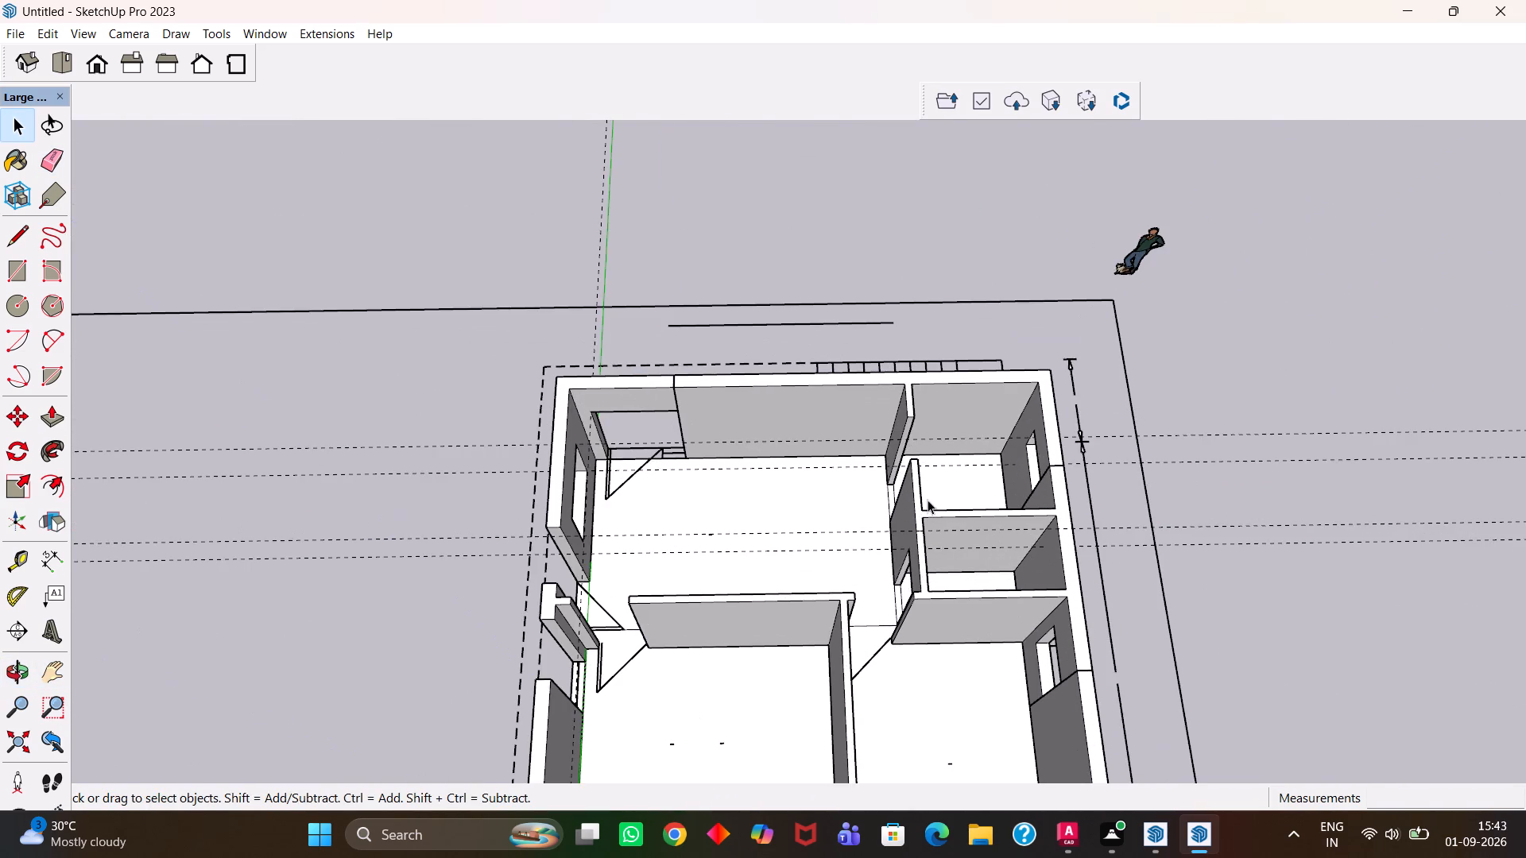
pyautogui.scroll(5, 928, 500)
pyautogui.press('h')
pyautogui.scroll(6, 928, 500)
pyautogui.scroll(-6, 928, 500)
pyautogui.moveTo(1030, 458); pyautogui.dragTo(872, 589)
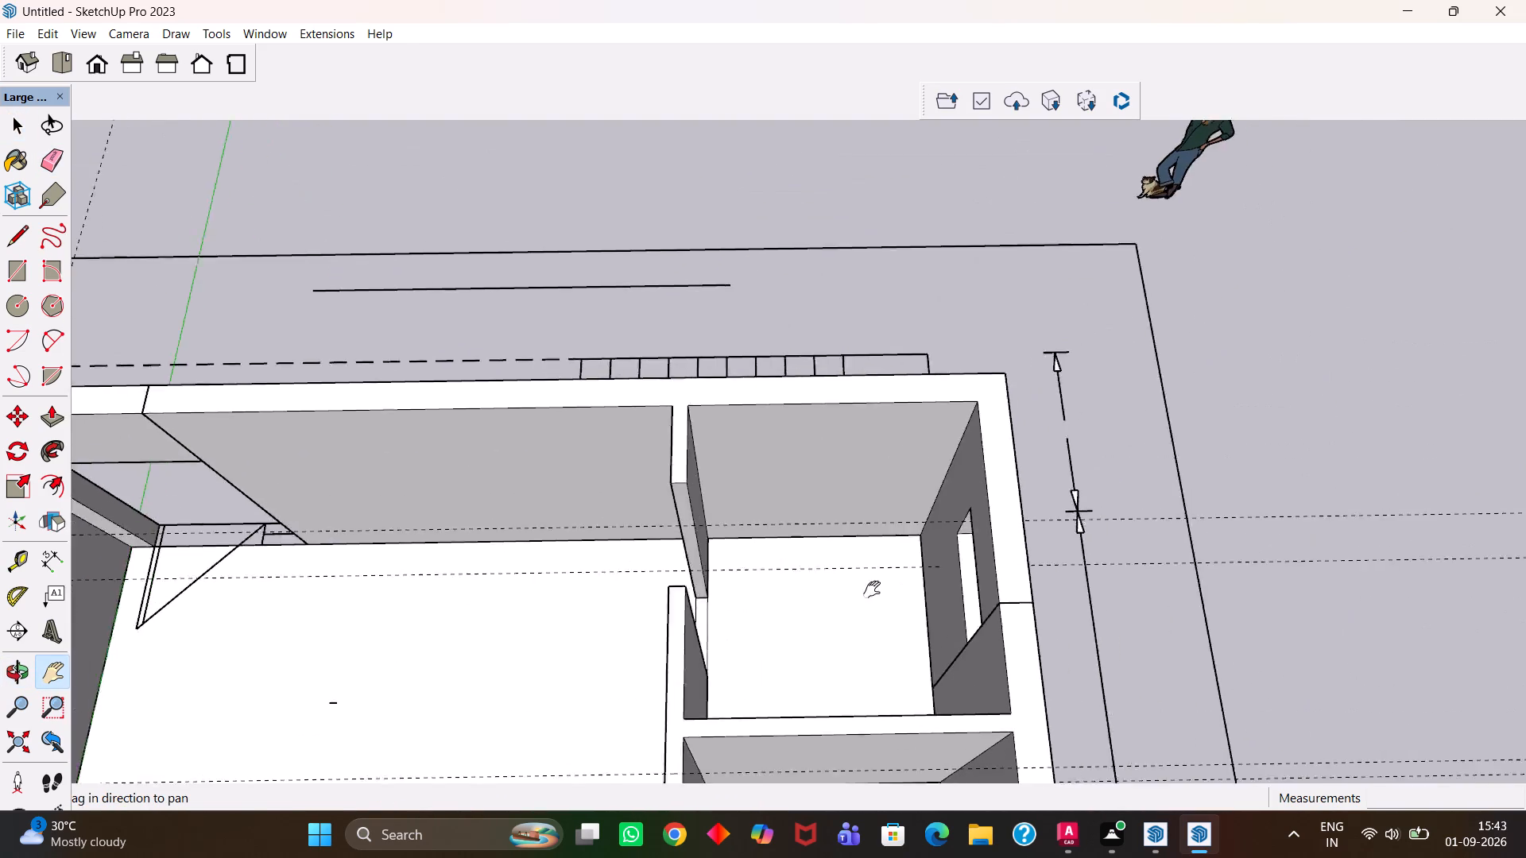
pyautogui.moveTo(872, 589); pyautogui.dragTo(769, 614)
pyautogui.moveTo(729, 588); pyautogui.dragTo(723, 619, button='middle')
pyautogui.middleClick(723, 620)
pyautogui.scroll(4, 725, 621)
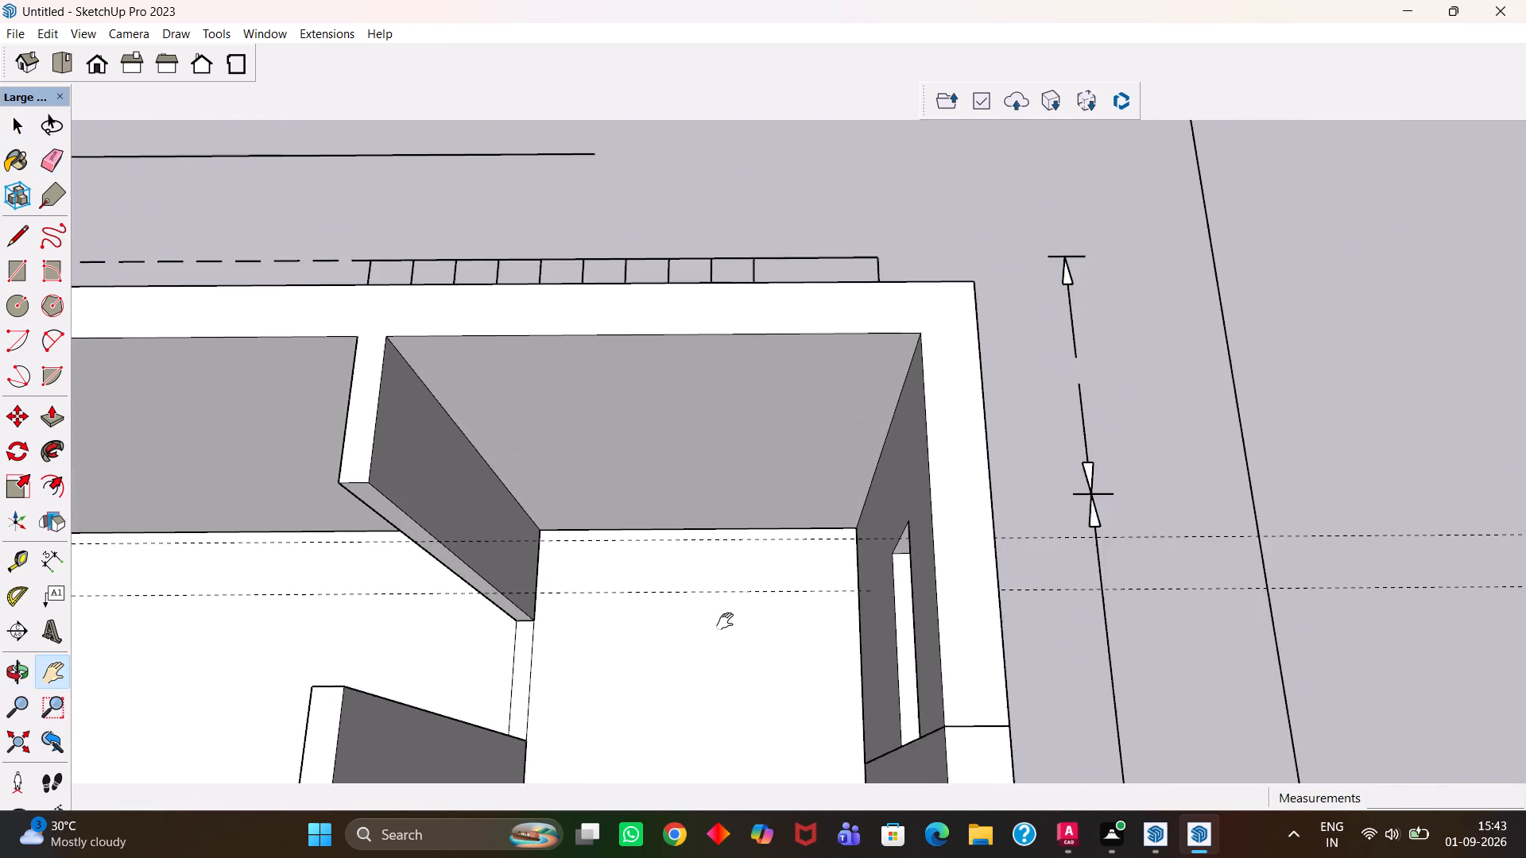
pyautogui.scroll(2, 725, 621)
pyautogui.scroll(-6, 725, 621)
pyautogui.moveTo(734, 624); pyautogui.dragTo(908, 497)
pyautogui.moveTo(842, 508); pyautogui.dragTo(846, 574, button='middle')
pyautogui.middleClick(846, 574)
pyautogui.scroll(4, 846, 574)
pyautogui.moveTo(645, 442); pyautogui.dragTo(916, 419, button='middle')
pyautogui.scroll(-4, 916, 419)
pyautogui.moveTo(852, 396); pyautogui.dragTo(858, 404)
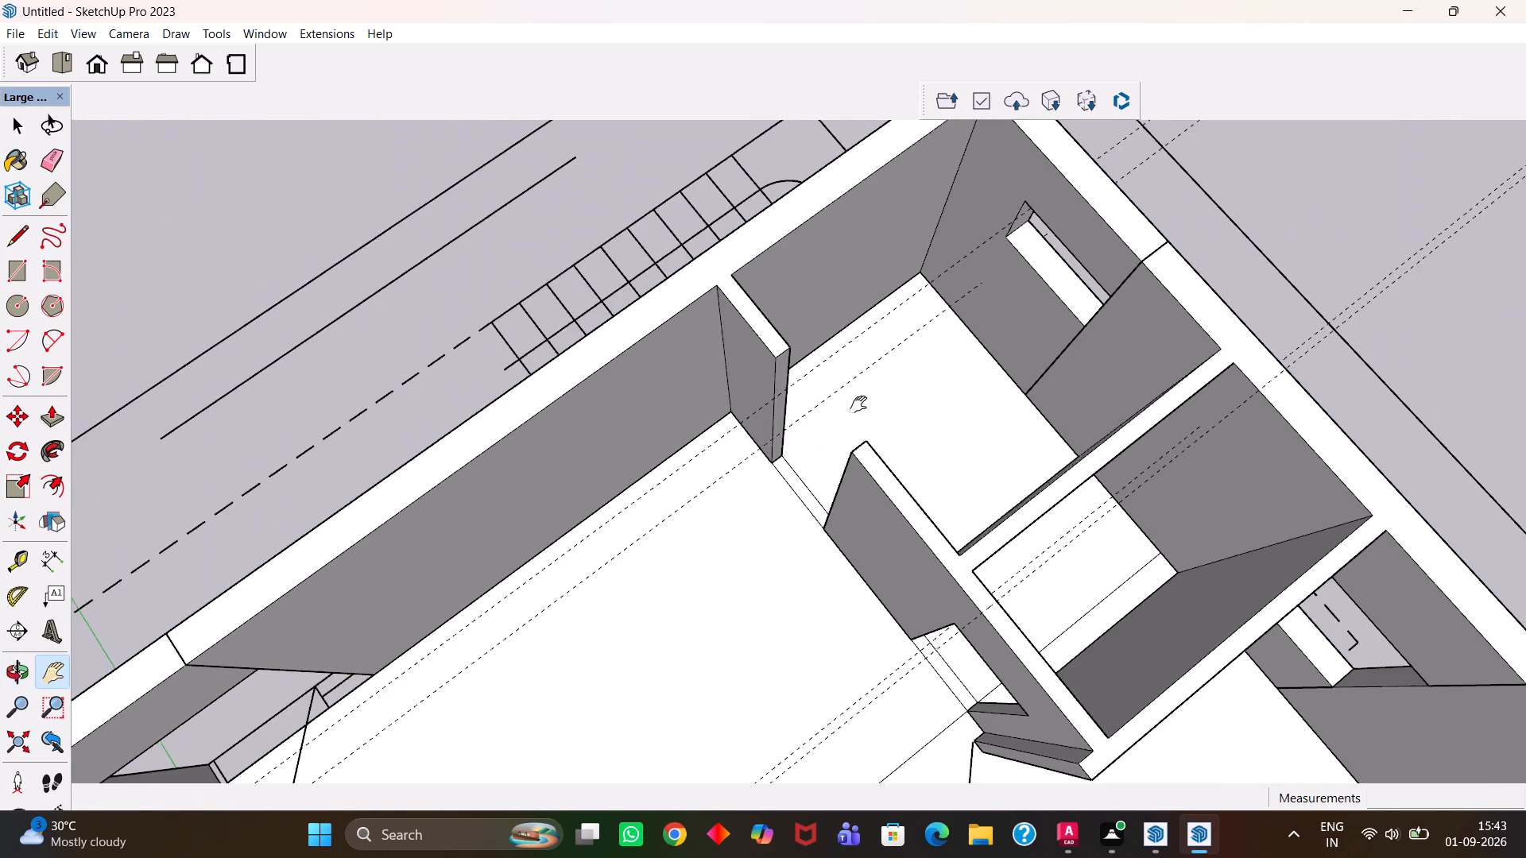
pyautogui.moveTo(858, 404); pyautogui.dragTo(951, 524)
pyautogui.moveTo(963, 562); pyautogui.dragTo(846, 500, button='middle')
pyautogui.scroll(1, 846, 499)
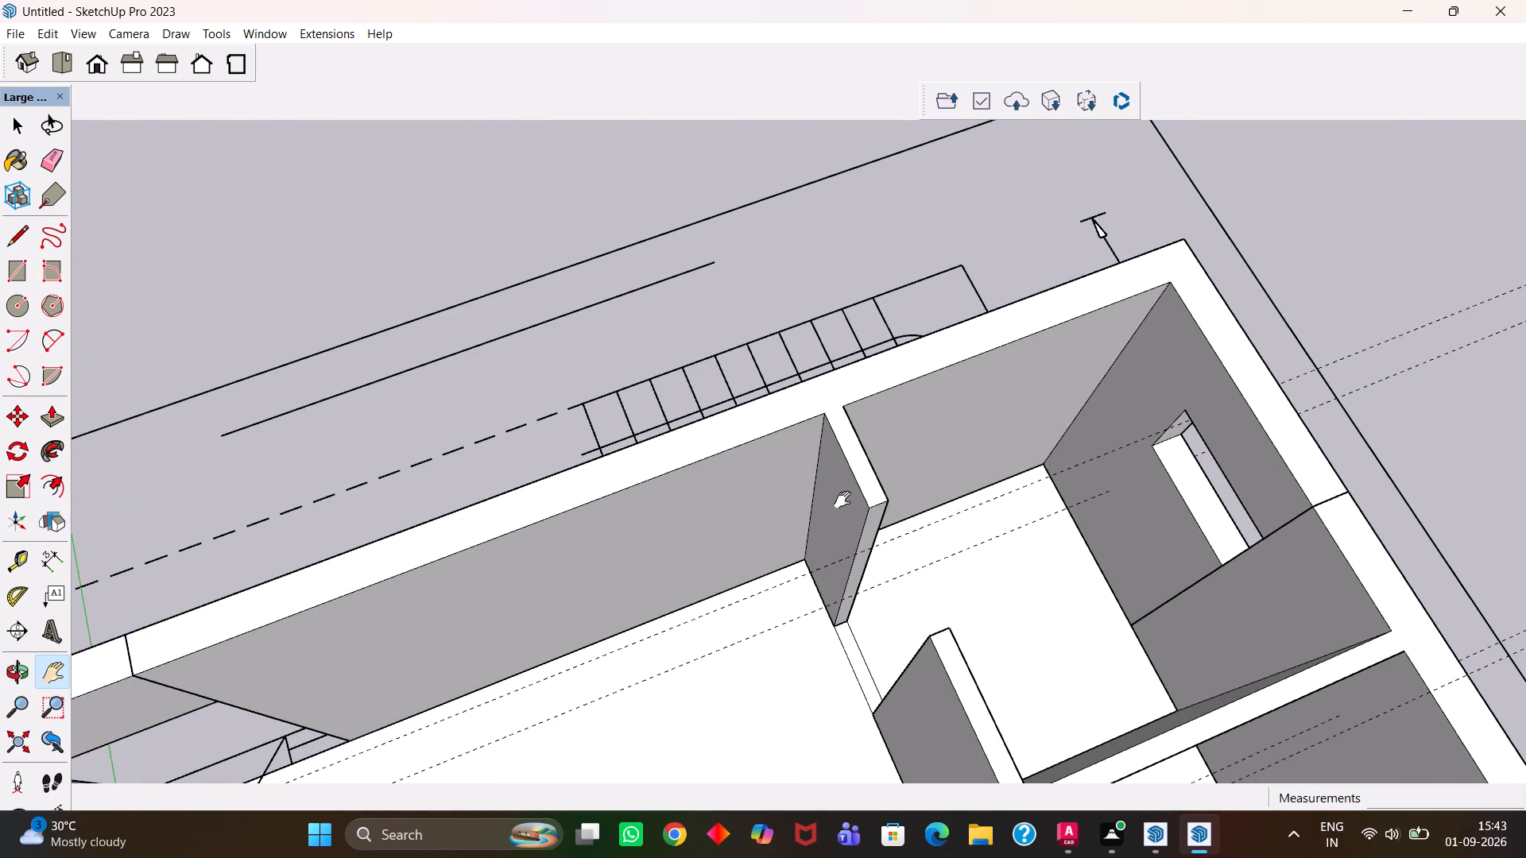
pyautogui.scroll(2, 836, 489)
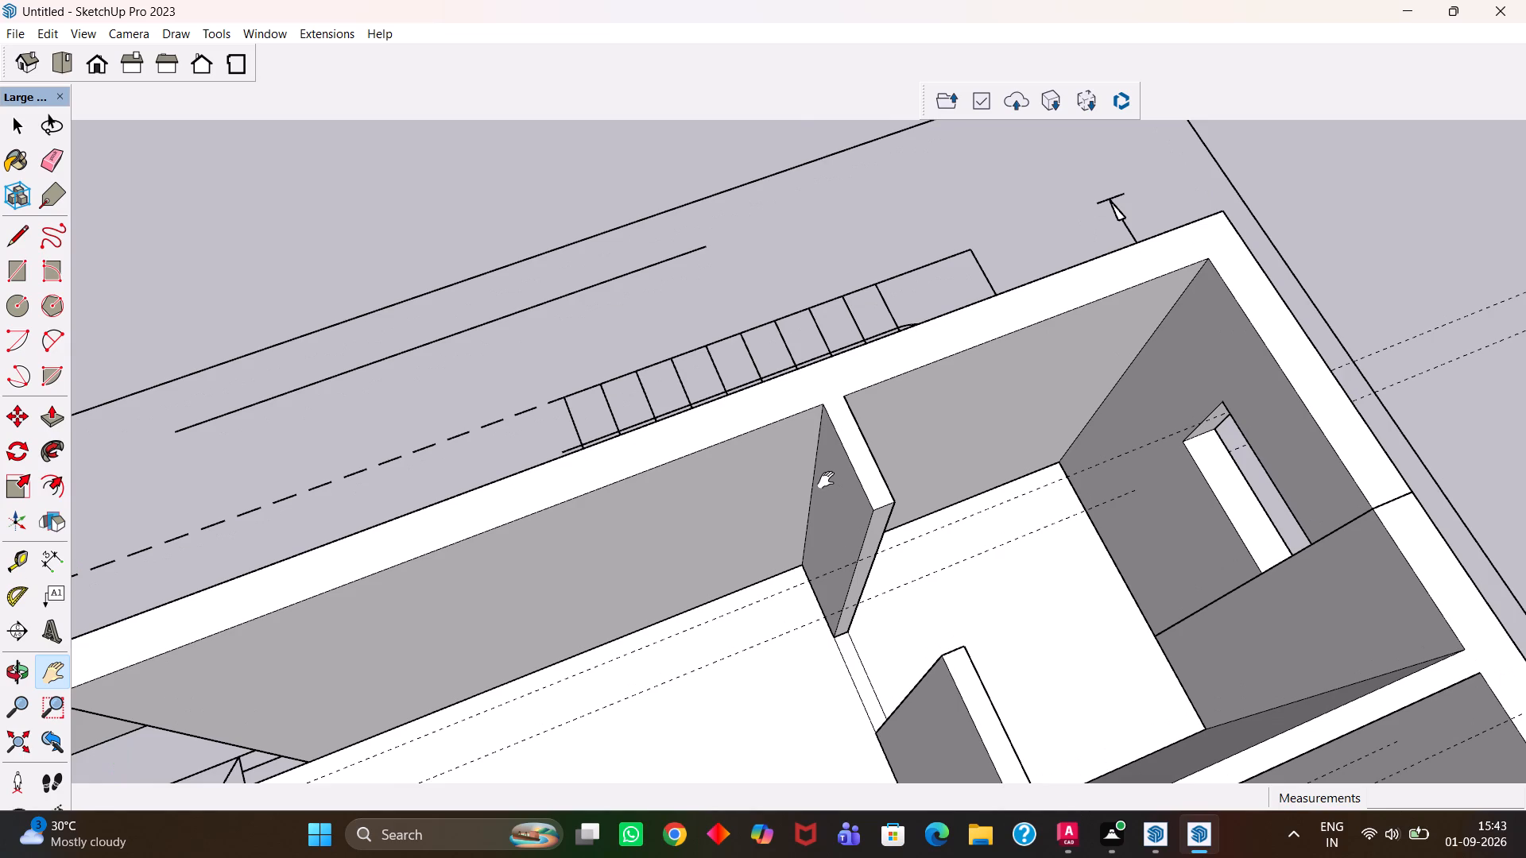
pyautogui.scroll(5, 825, 480)
pyautogui.press('t')
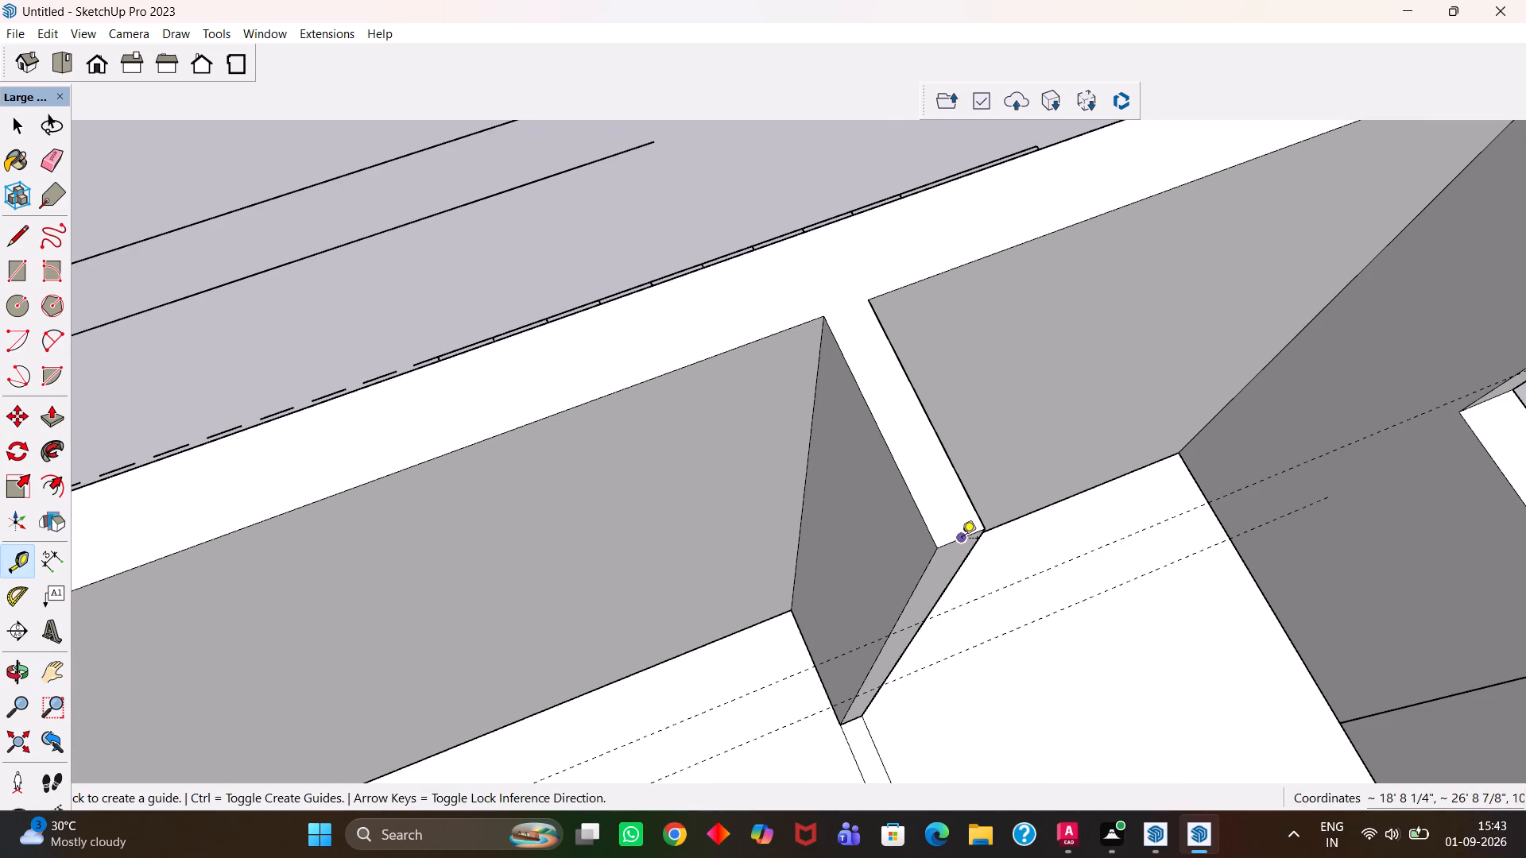
pyautogui.doubleClick(962, 539)
pyautogui.moveTo(934, 575); pyautogui.dragTo(889, 473, button='middle')
pyautogui.press('h')
pyautogui.moveTo(983, 624); pyautogui.dragTo(900, 442)
pyautogui.press('space')
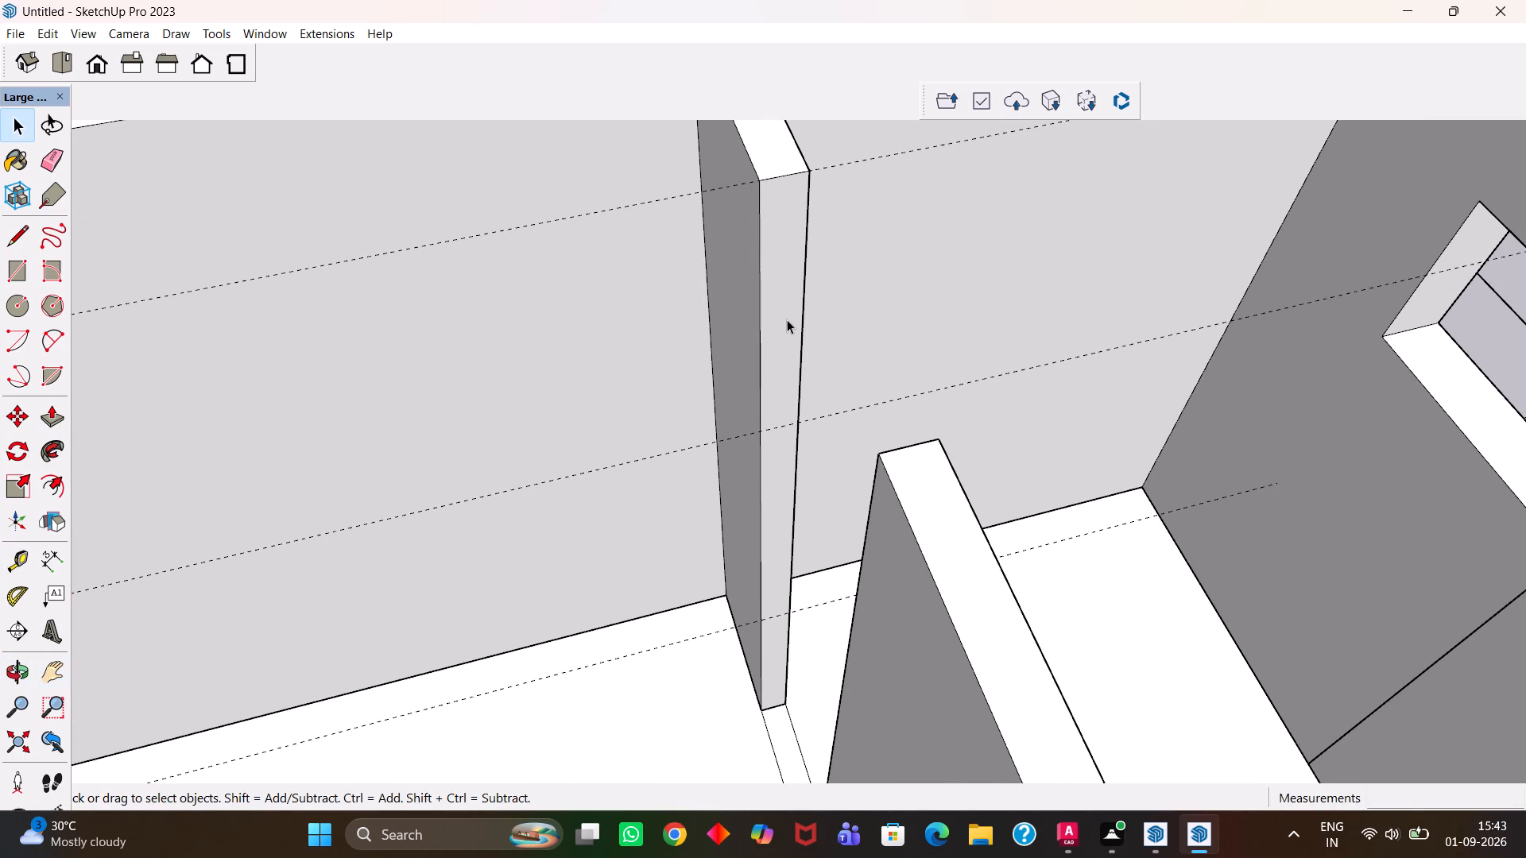
pyautogui.press('h')
pyautogui.moveTo(782, 267); pyautogui.dragTo(797, 423)
pyautogui.press('t')
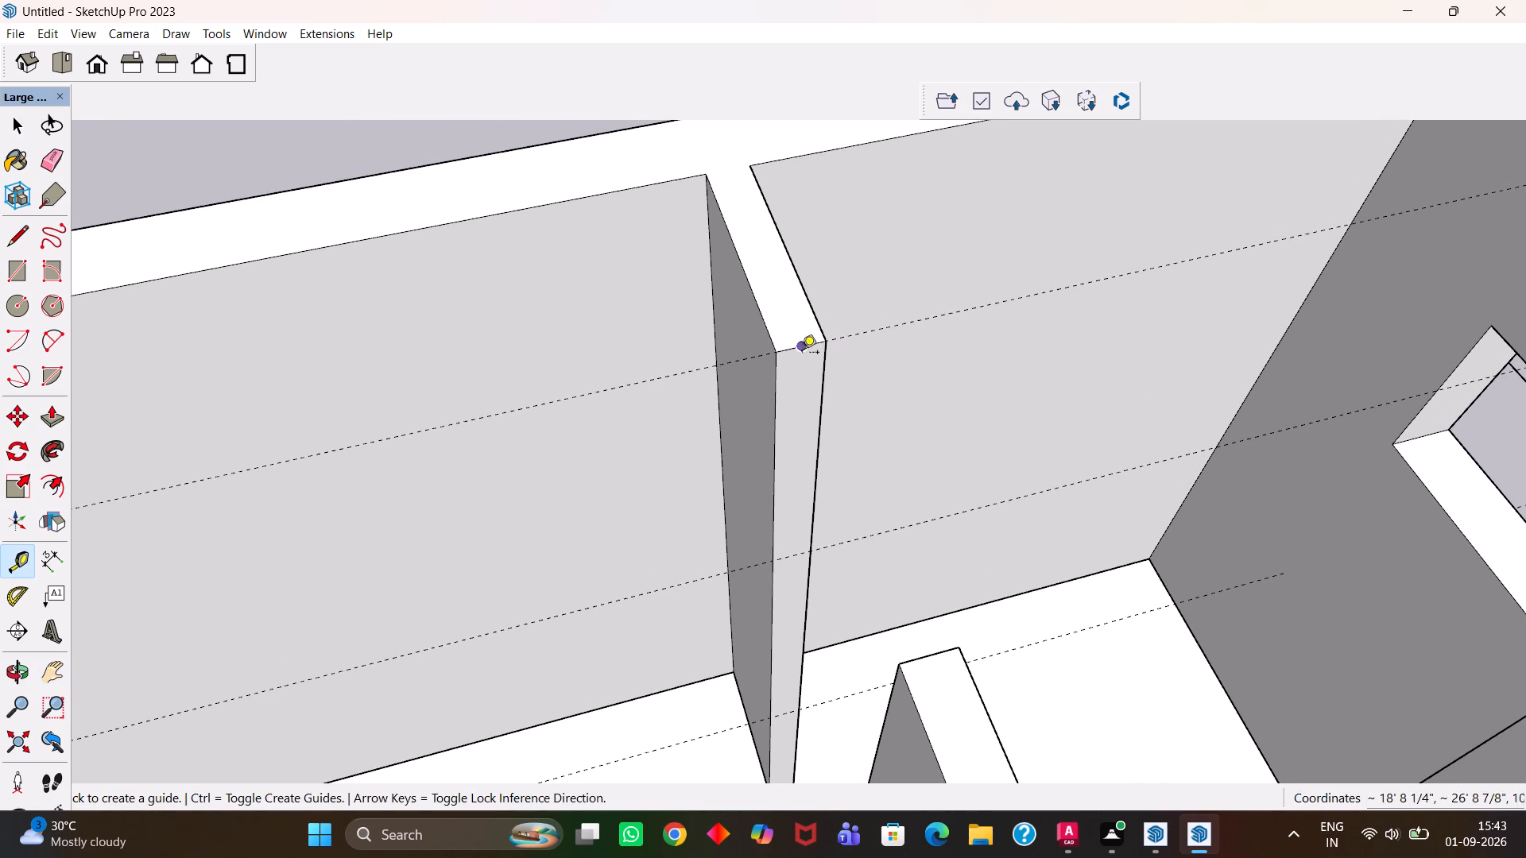
pyautogui.click(802, 346)
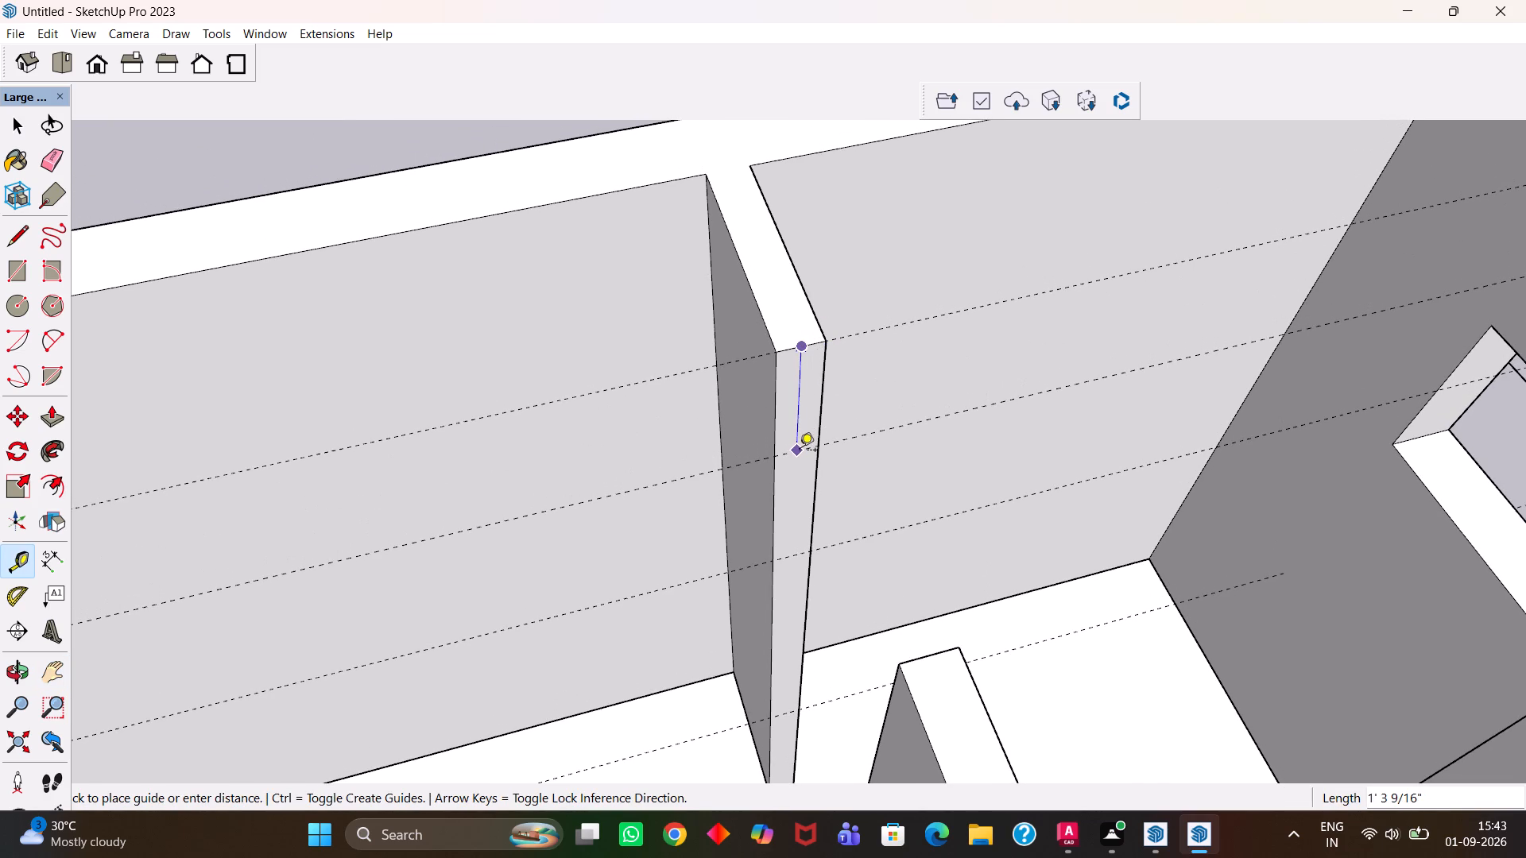
pyautogui.write("3'")
pyautogui.press('Return')
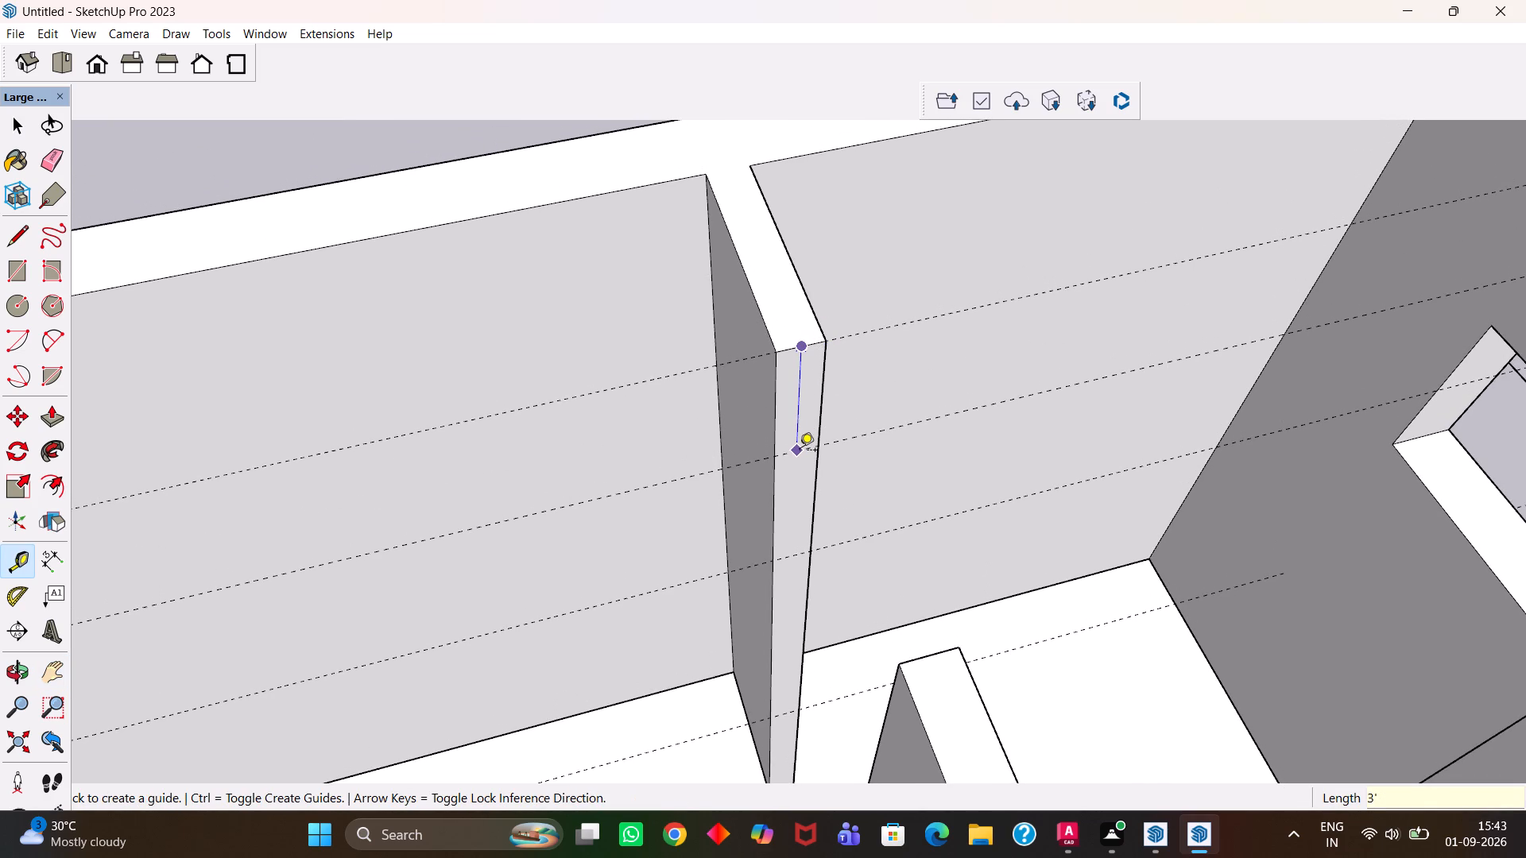
# Open that wall's group and draw a line about 4 1/2" long along the guide across the wall end.
pyautogui.press('space')
pyautogui.scroll(4, 809, 539)
pyautogui.doubleClick(792, 533)
pyautogui.scroll(3, 793, 535)
pyautogui.press('l')
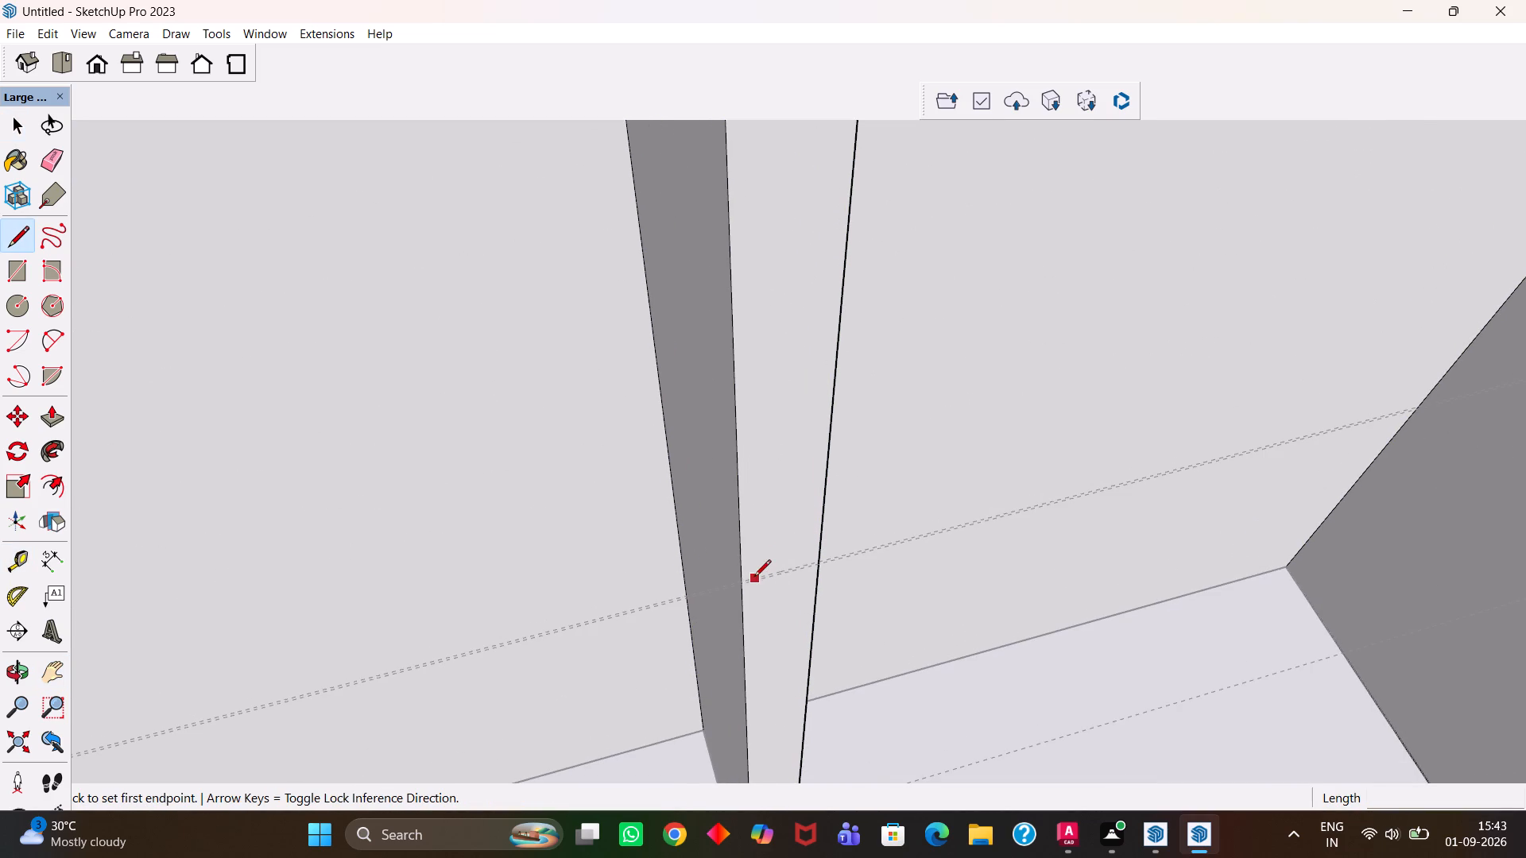
pyautogui.click(741, 579)
pyautogui.click(820, 557)
# Push/Pull the face above the line across the corner room's door opening to the opposite wall end and close the group.
pyautogui.scroll(-5, 823, 554)
pyautogui.press('space')
pyautogui.click(820, 503)
pyautogui.press('p')
pyautogui.click(804, 488)
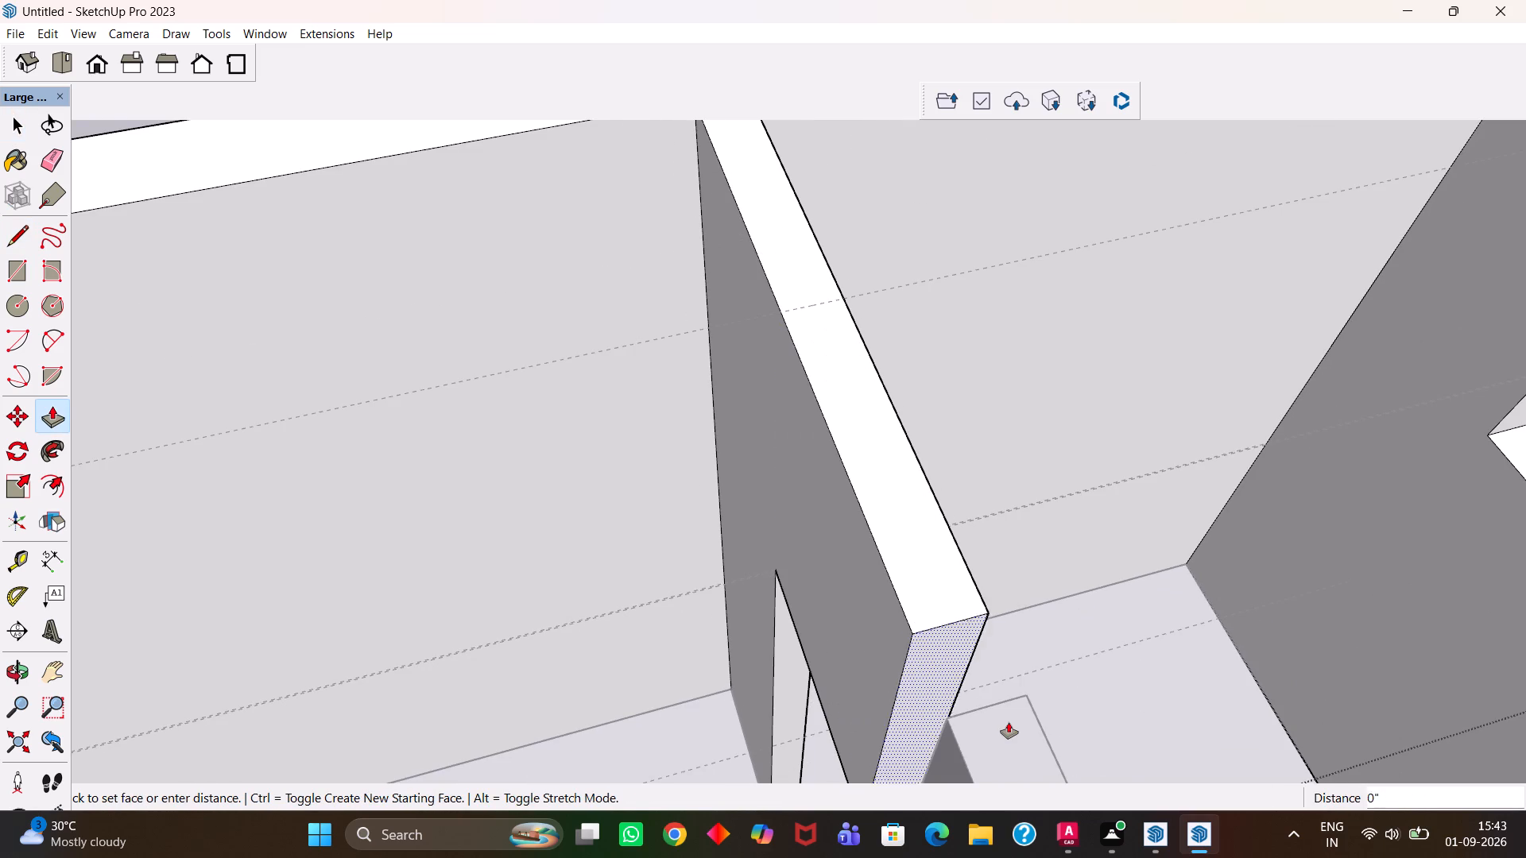
pyautogui.click(1008, 705)
pyautogui.press('h')
pyautogui.scroll(-10, 913, 616)
pyautogui.scroll(1, 908, 583)
pyautogui.moveTo(908, 583); pyautogui.dragTo(846, 613, button='middle')
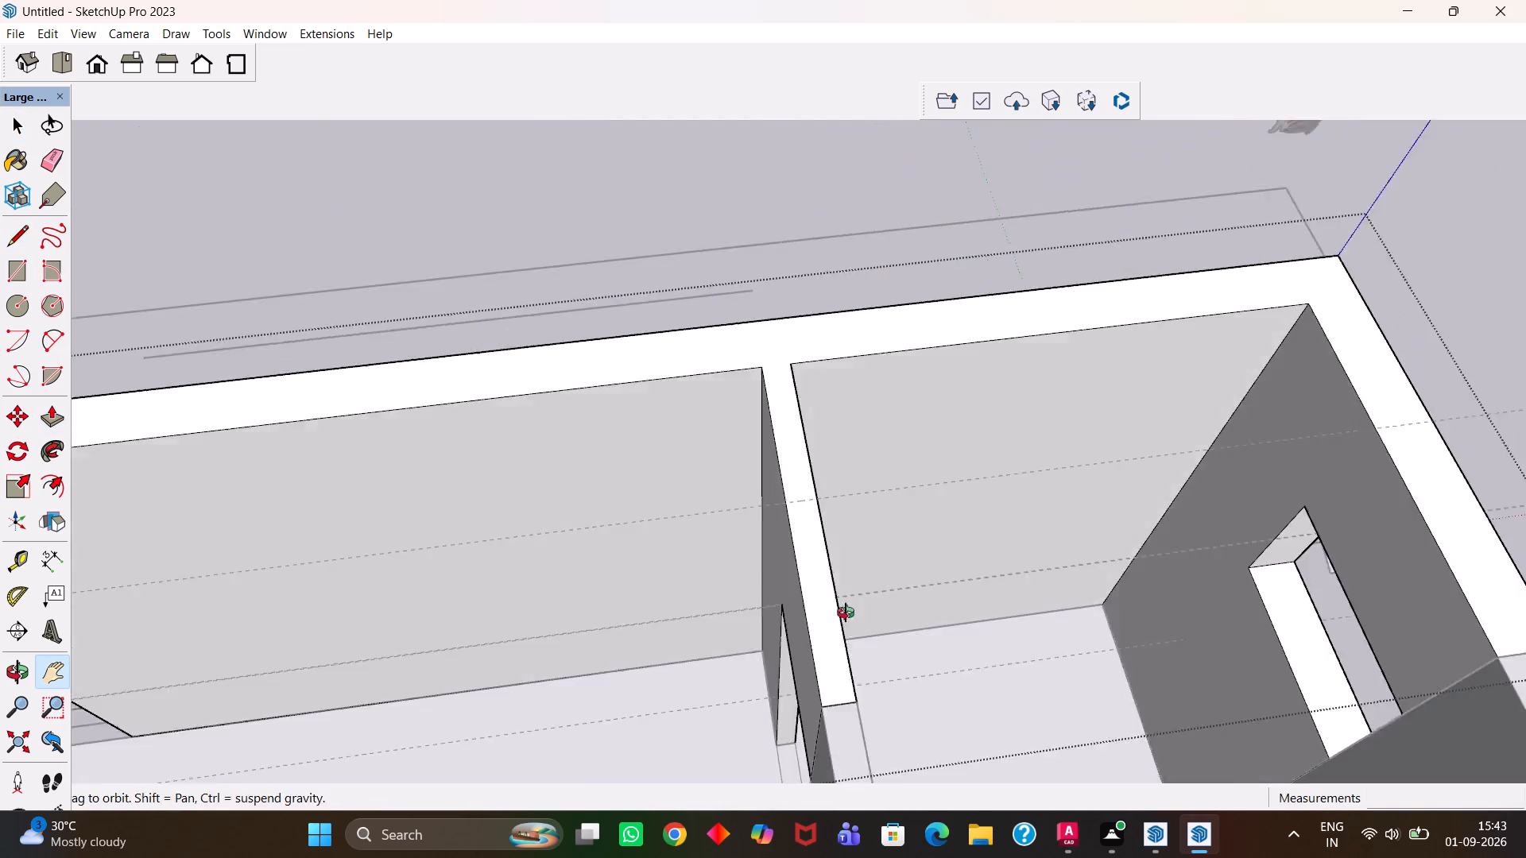
pyautogui.moveTo(846, 613); pyautogui.dragTo(839, 616, button='middle')
pyautogui.scroll(-8, 839, 616)
pyautogui.moveTo(795, 665); pyautogui.dragTo(914, 525)
pyautogui.scroll(-5, 906, 528)
pyautogui.scroll(1, 893, 548)
pyautogui.moveTo(893, 548); pyautogui.dragTo(880, 569, button='middle')
pyautogui.scroll(-3, 880, 569)
pyautogui.press('space')
pyautogui.doubleClick(844, 283)
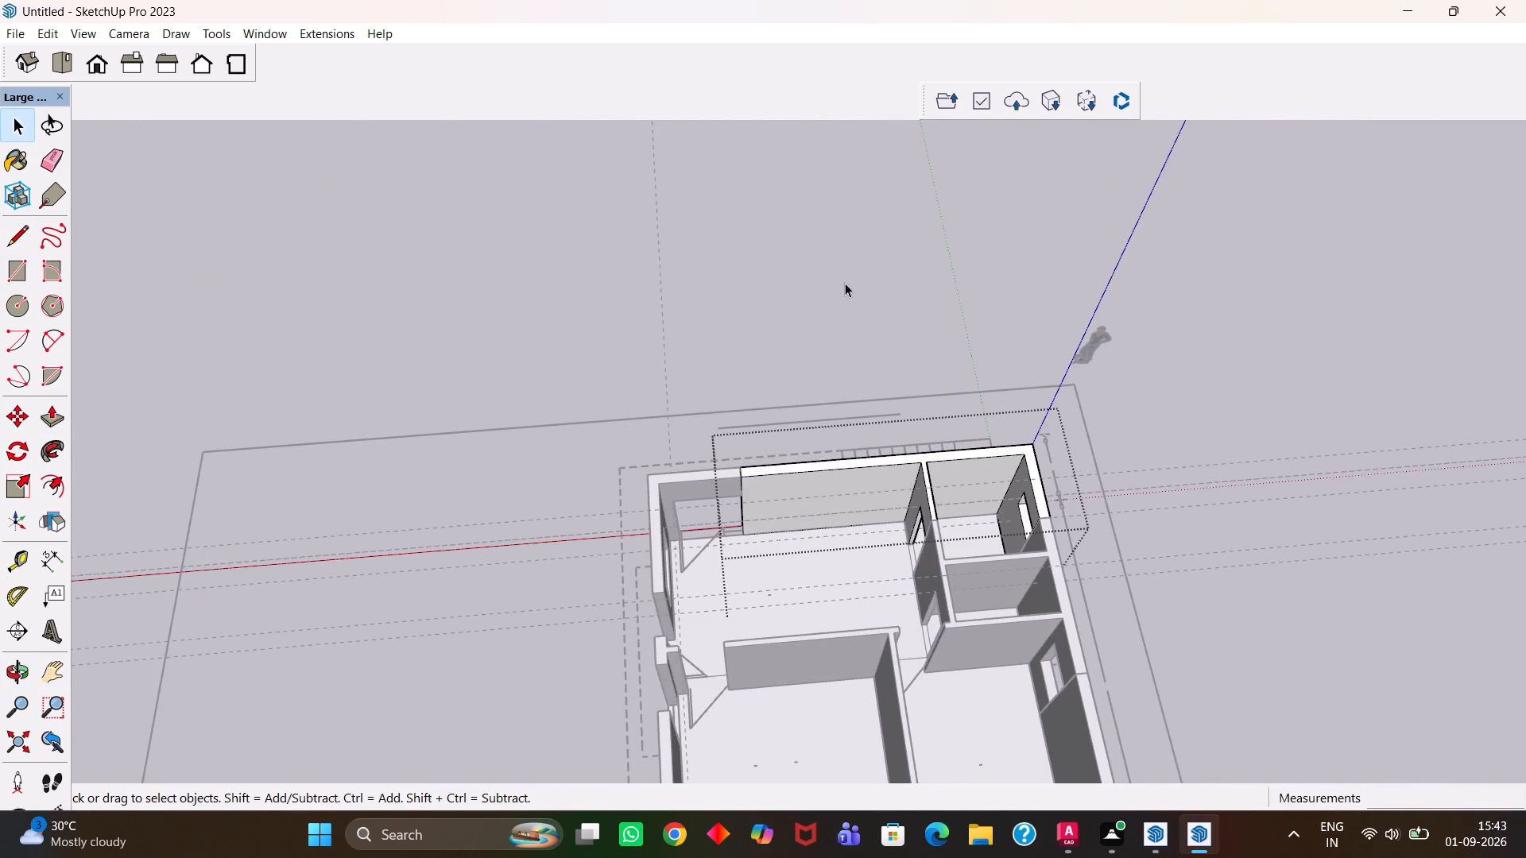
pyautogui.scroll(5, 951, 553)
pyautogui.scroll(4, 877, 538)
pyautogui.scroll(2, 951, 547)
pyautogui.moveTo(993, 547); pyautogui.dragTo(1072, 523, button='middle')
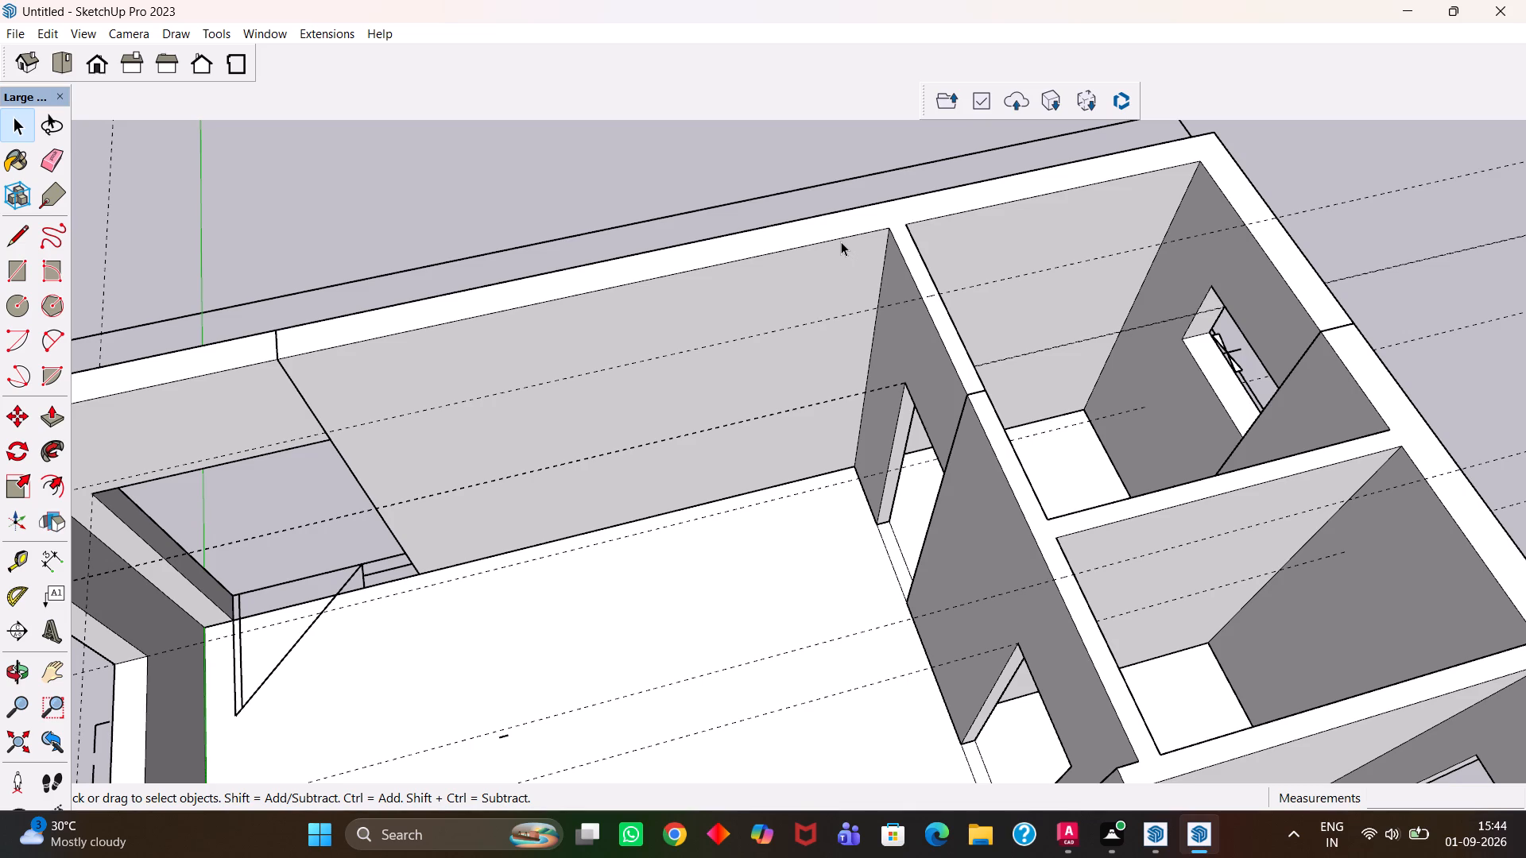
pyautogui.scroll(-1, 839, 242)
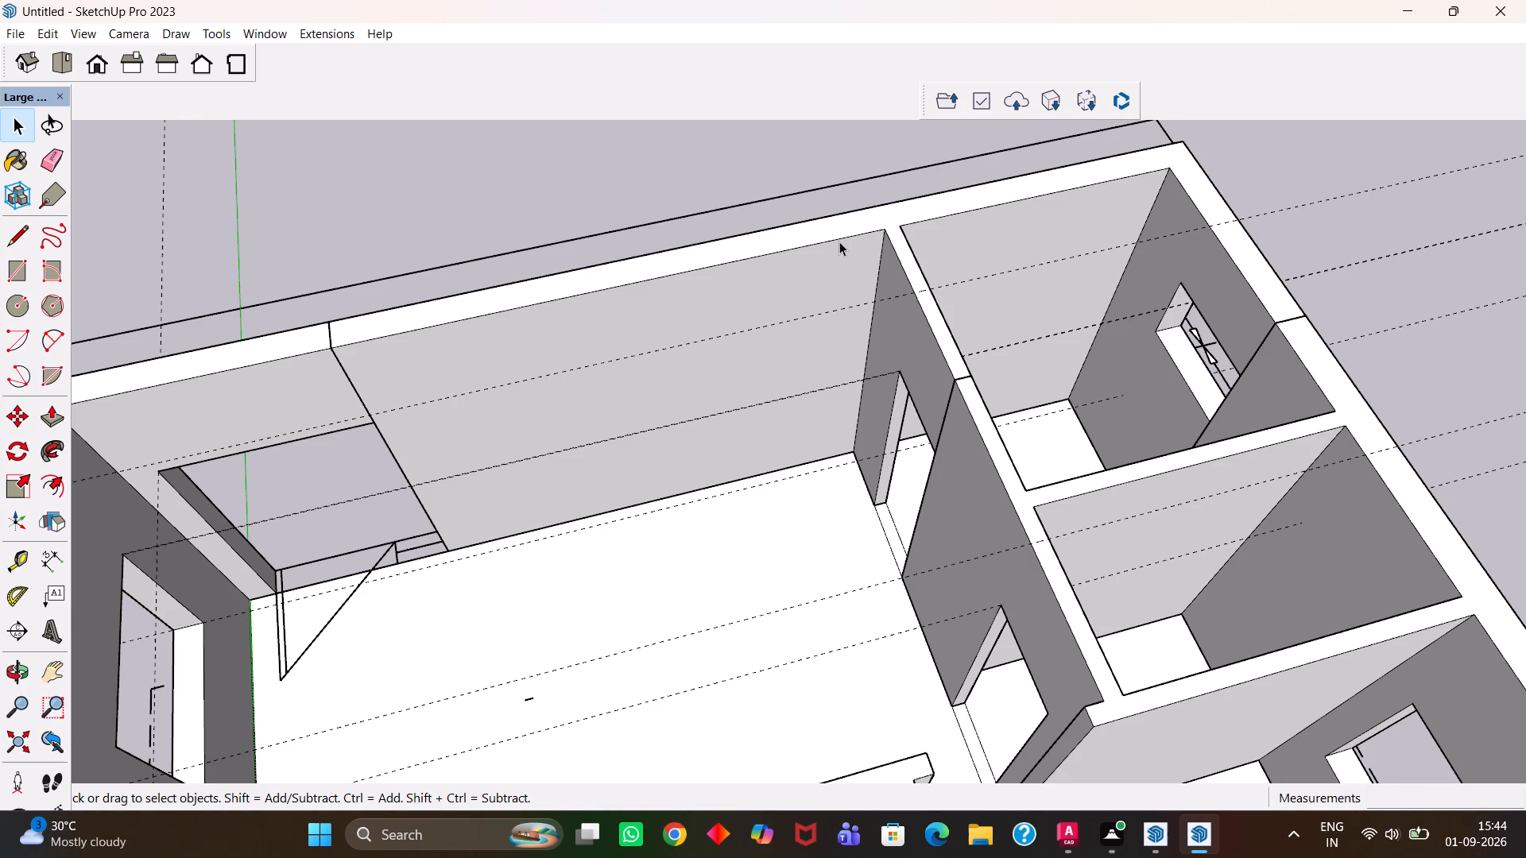
# Inspect the large opening in the biggest room's long outer wall and the floor edge beneath it.
pyautogui.scroll(-1, 839, 242)
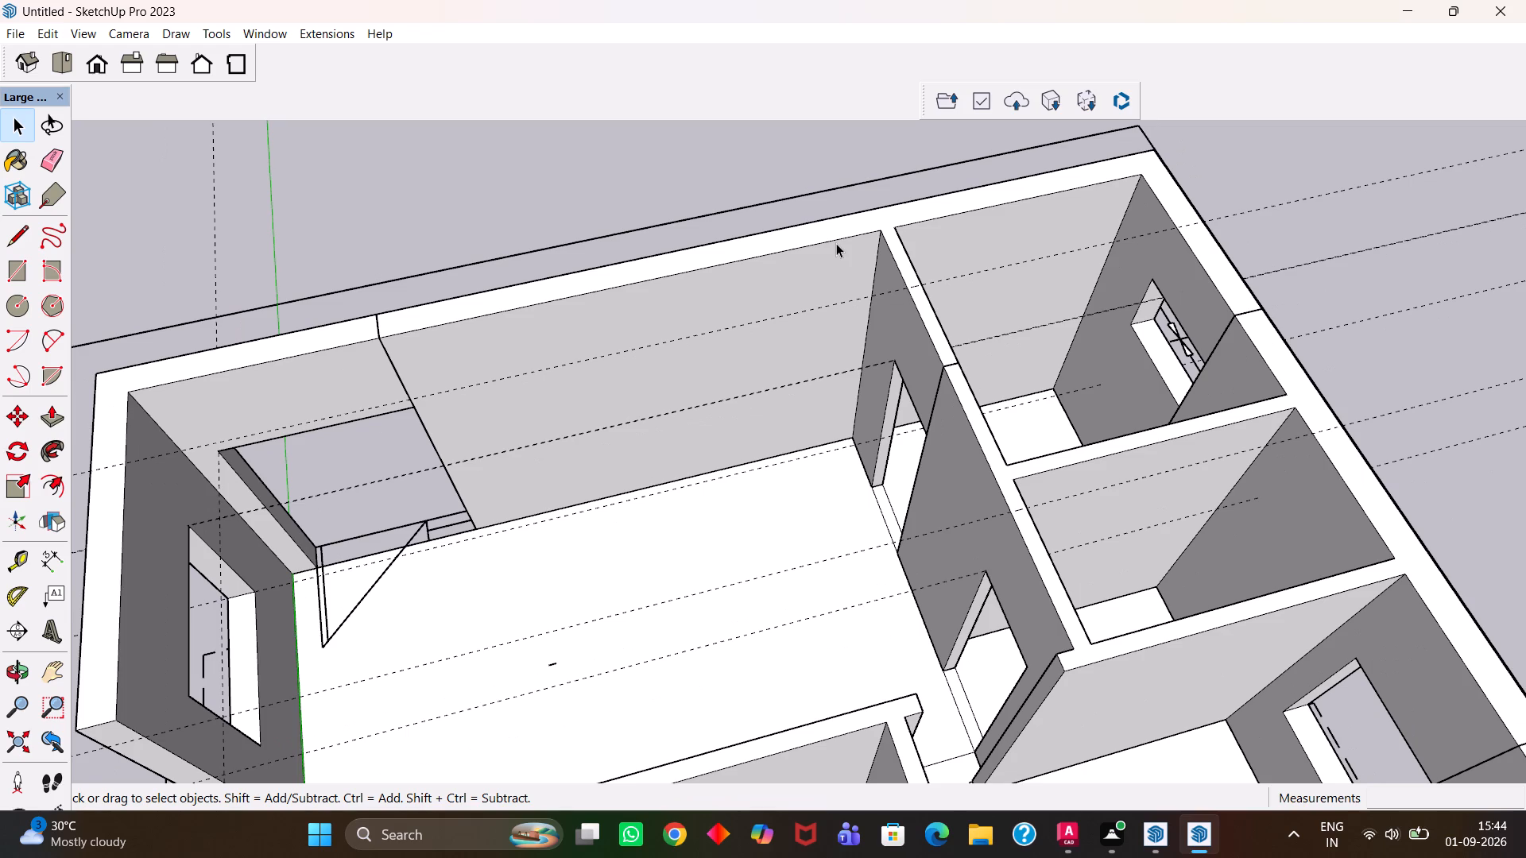
pyautogui.scroll(-1, 769, 289)
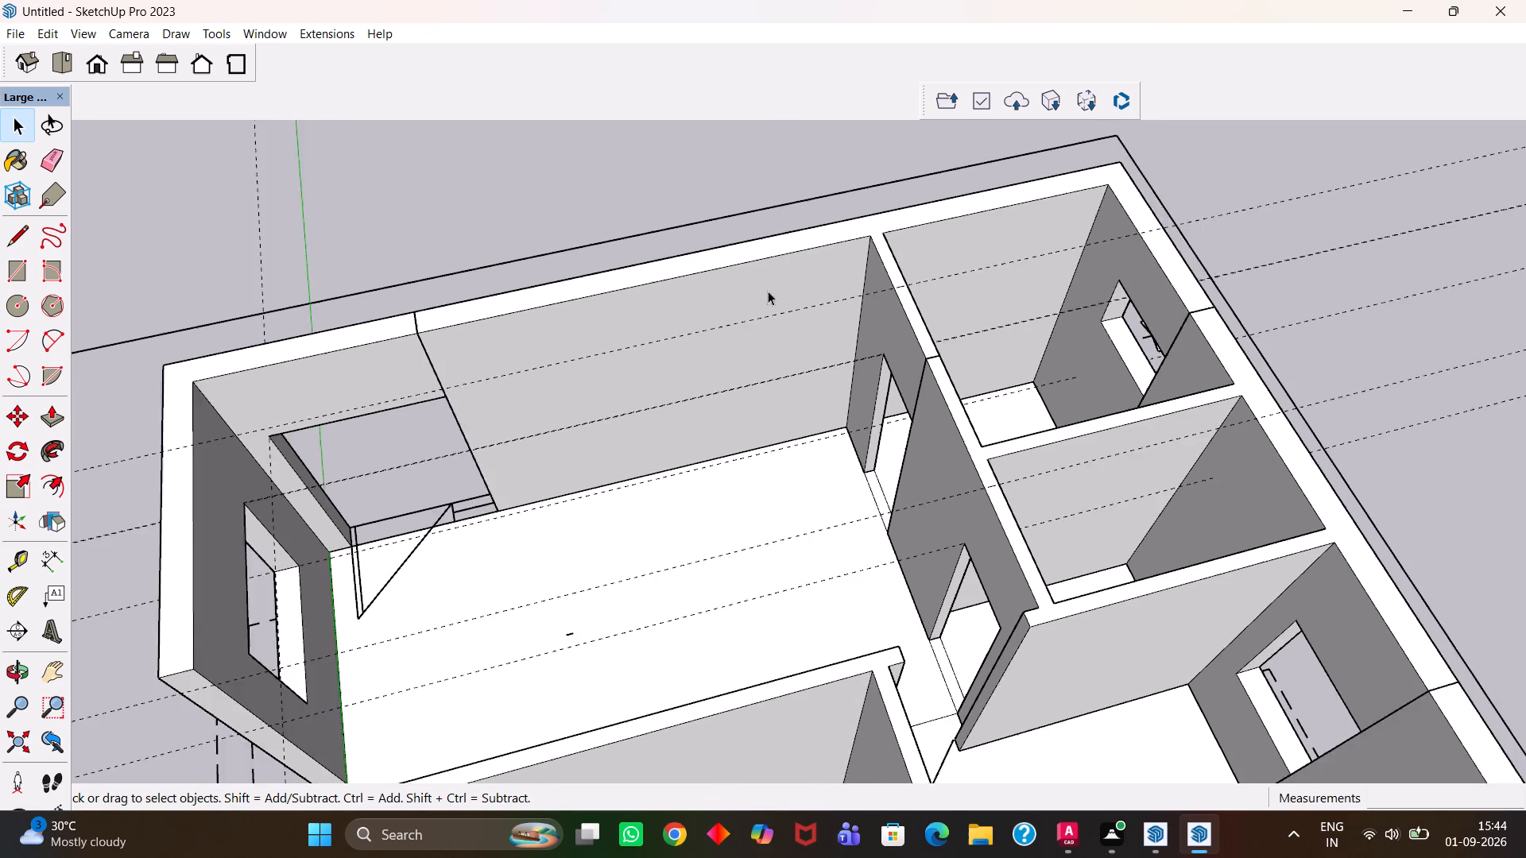
pyautogui.scroll(-2, 768, 291)
pyautogui.scroll(-2, 746, 384)
pyautogui.scroll(2, 762, 469)
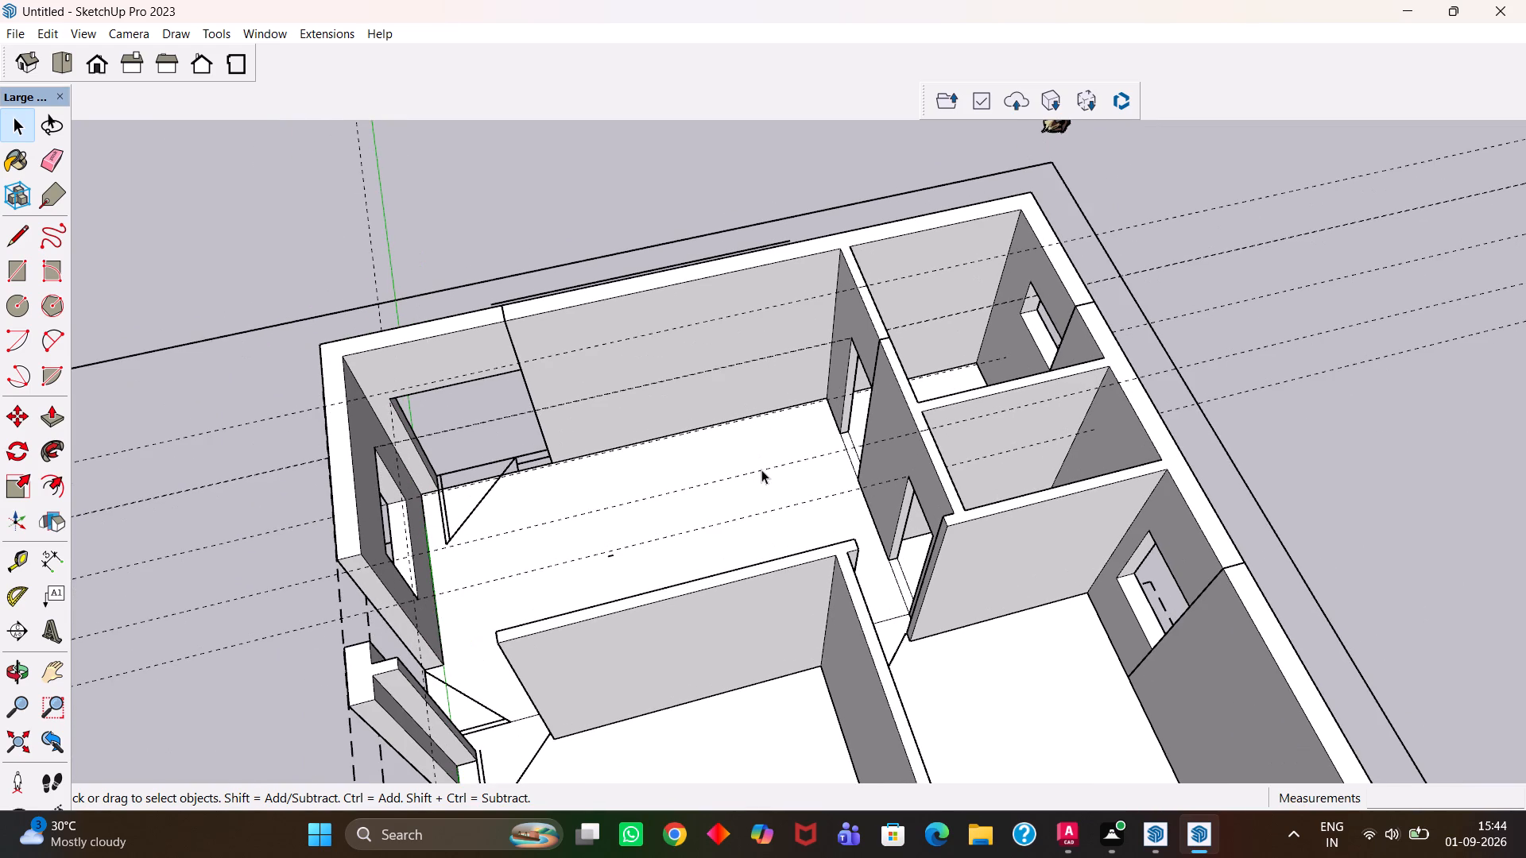
pyautogui.press('h')
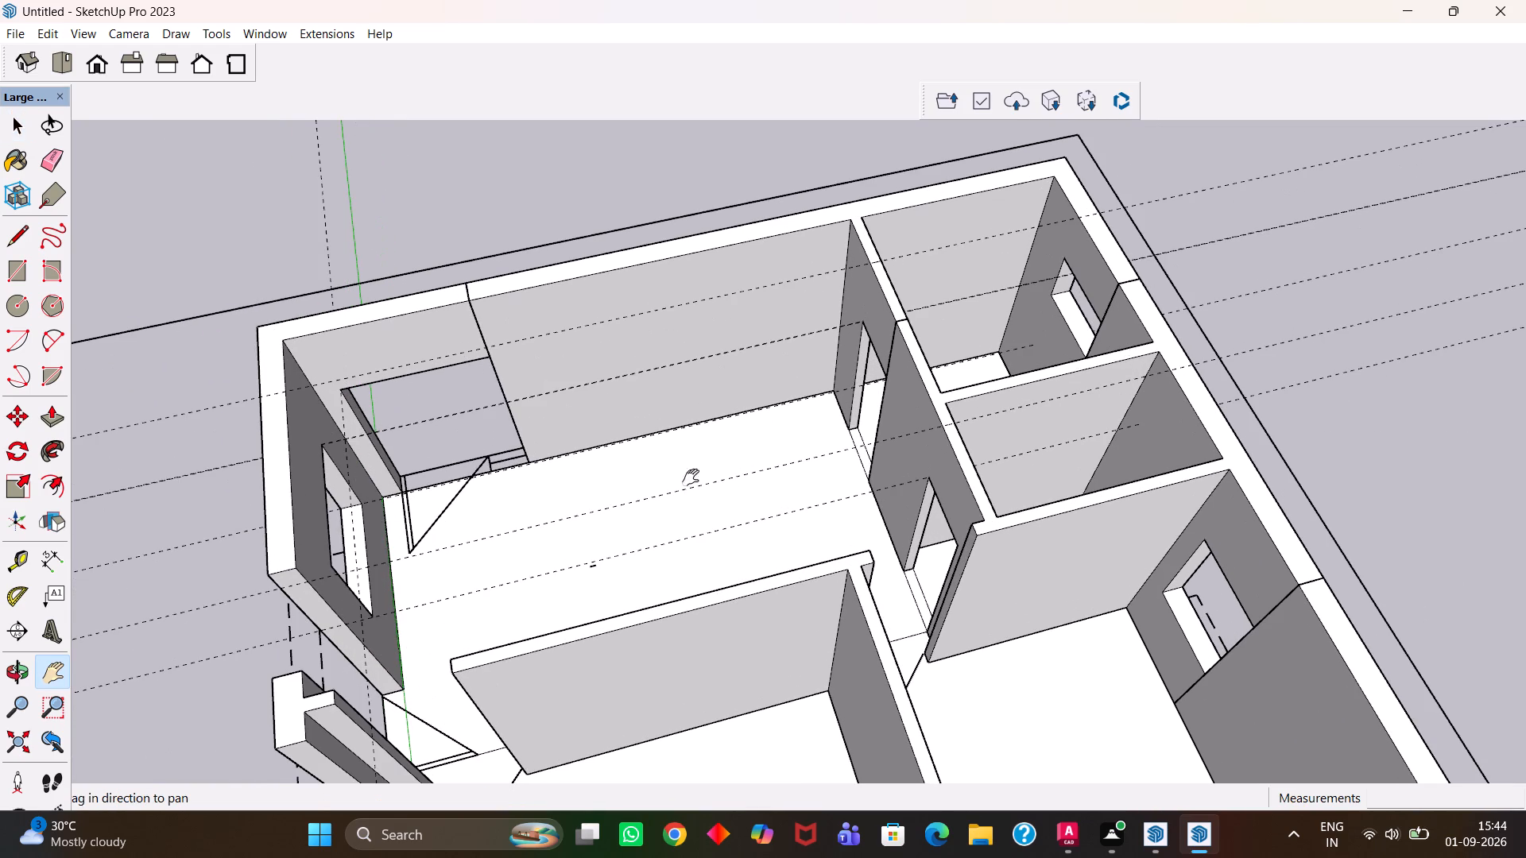
pyautogui.moveTo(544, 507); pyautogui.dragTo(501, 524, button='middle')
pyautogui.middleClick(500, 524)
pyautogui.scroll(4, 500, 524)
pyautogui.moveTo(517, 420); pyautogui.dragTo(680, 611)
pyautogui.scroll(3, 696, 584)
pyautogui.moveTo(672, 566); pyautogui.dragTo(765, 530, button='middle')
pyautogui.scroll(1, 672, 566)
pyautogui.scroll(1, 765, 530)
pyautogui.scroll(1, 660, 609)
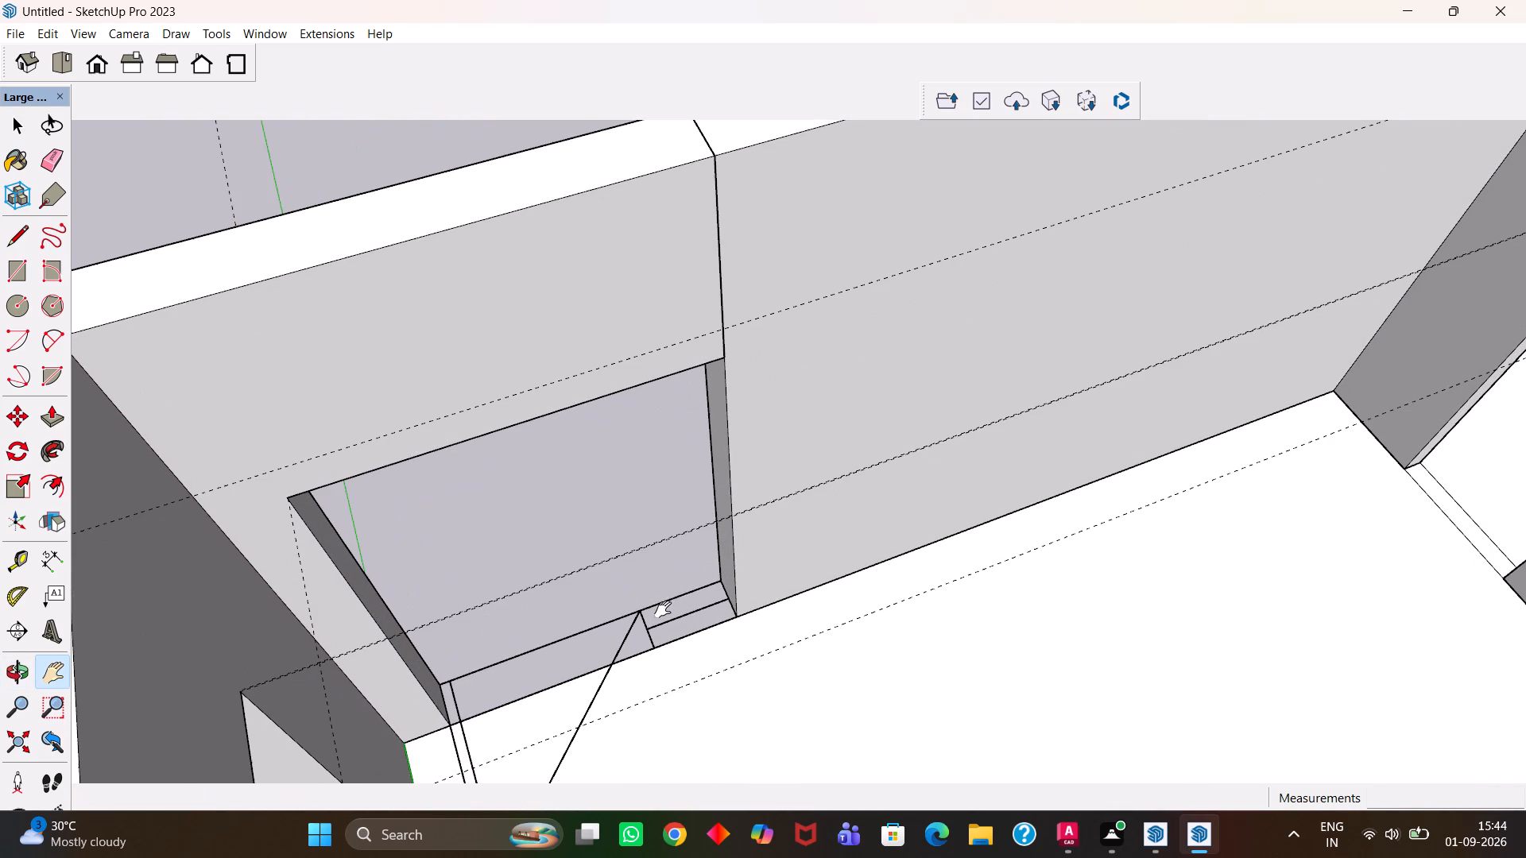
pyautogui.scroll(3, 692, 632)
pyautogui.scroll(-3, 692, 632)
pyautogui.press('space')
pyautogui.click(707, 609)
pyautogui.scroll(-3, 707, 575)
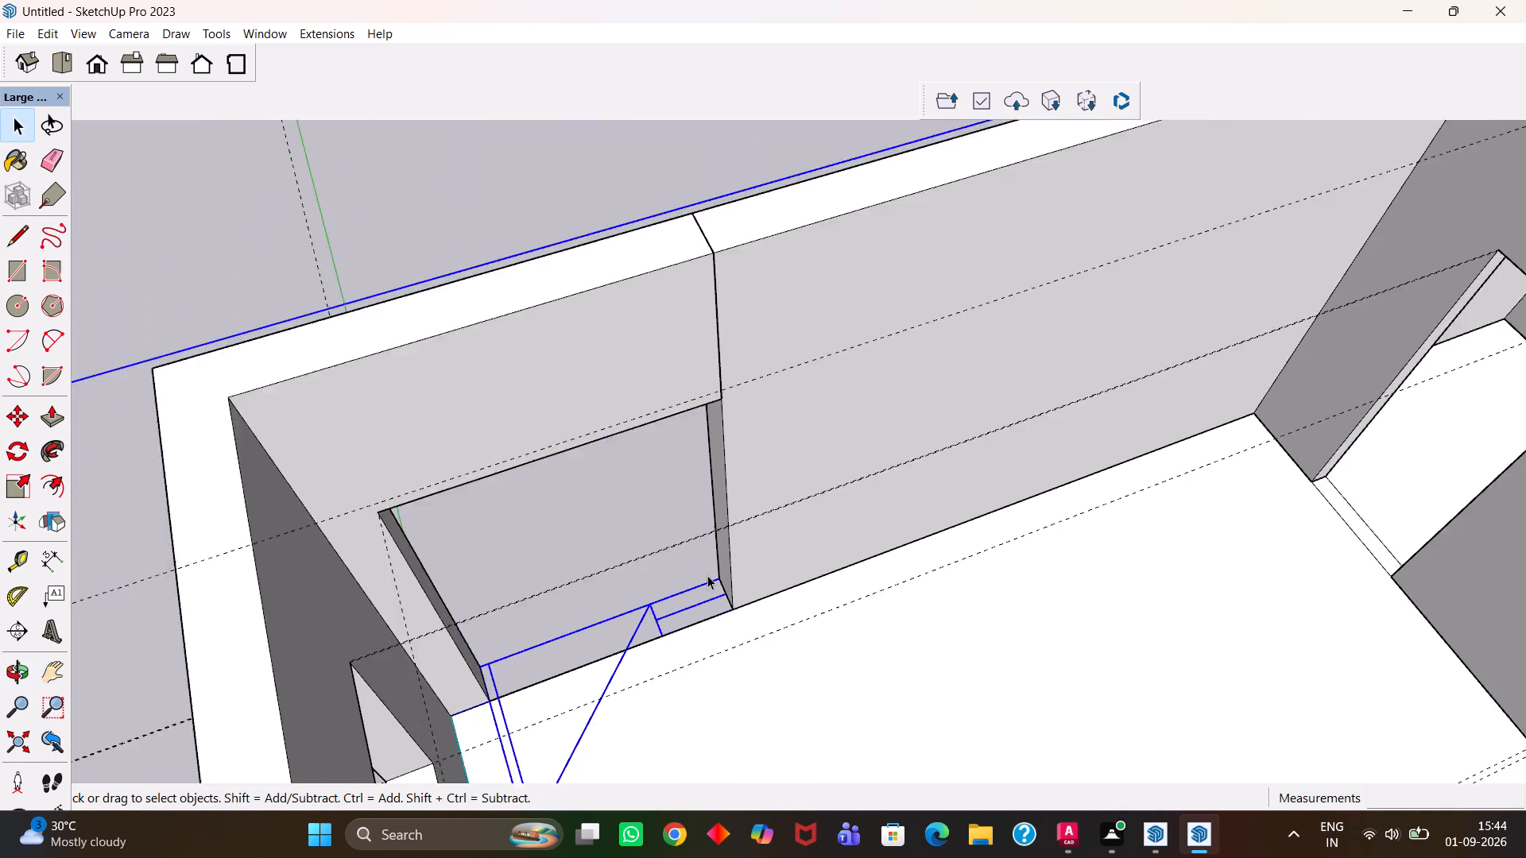
pyautogui.scroll(-3, 707, 575)
pyautogui.press('h')
pyautogui.scroll(-5, 732, 554)
pyautogui.moveTo(773, 549); pyautogui.dragTo(697, 562, button='middle')
pyautogui.scroll(1, 759, 555)
pyautogui.scroll(-3, 681, 563)
pyautogui.press('space')
pyautogui.click(761, 276)
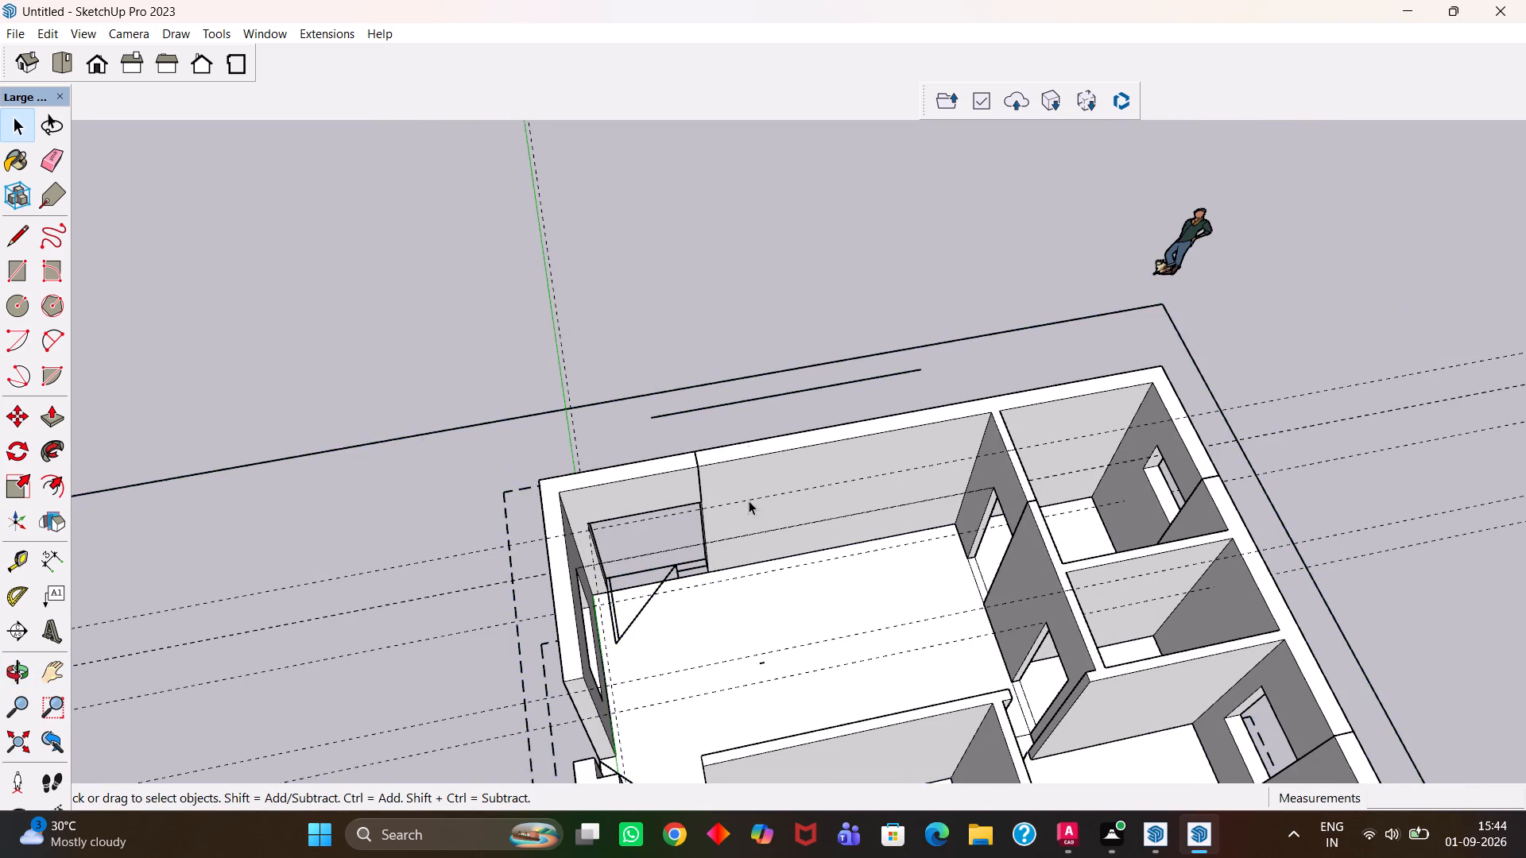
# Erase the two leftover guides crossing the outer wall beside the big room's window and door opening.
pyautogui.scroll(2, 758, 537)
pyautogui.moveTo(773, 550); pyautogui.dragTo(687, 564, button='middle')
pyautogui.press('h')
pyautogui.scroll(-3, 687, 564)
pyautogui.moveTo(667, 622); pyautogui.dragTo(753, 466)
pyautogui.scroll(4, 660, 514)
pyautogui.moveTo(660, 508); pyautogui.dragTo(653, 623, button='middle')
pyautogui.scroll(4, 649, 623)
pyautogui.scroll(1, 643, 525)
pyautogui.moveTo(593, 434); pyautogui.dragTo(761, 561)
pyautogui.moveTo(762, 549); pyautogui.dragTo(778, 485, button='middle')
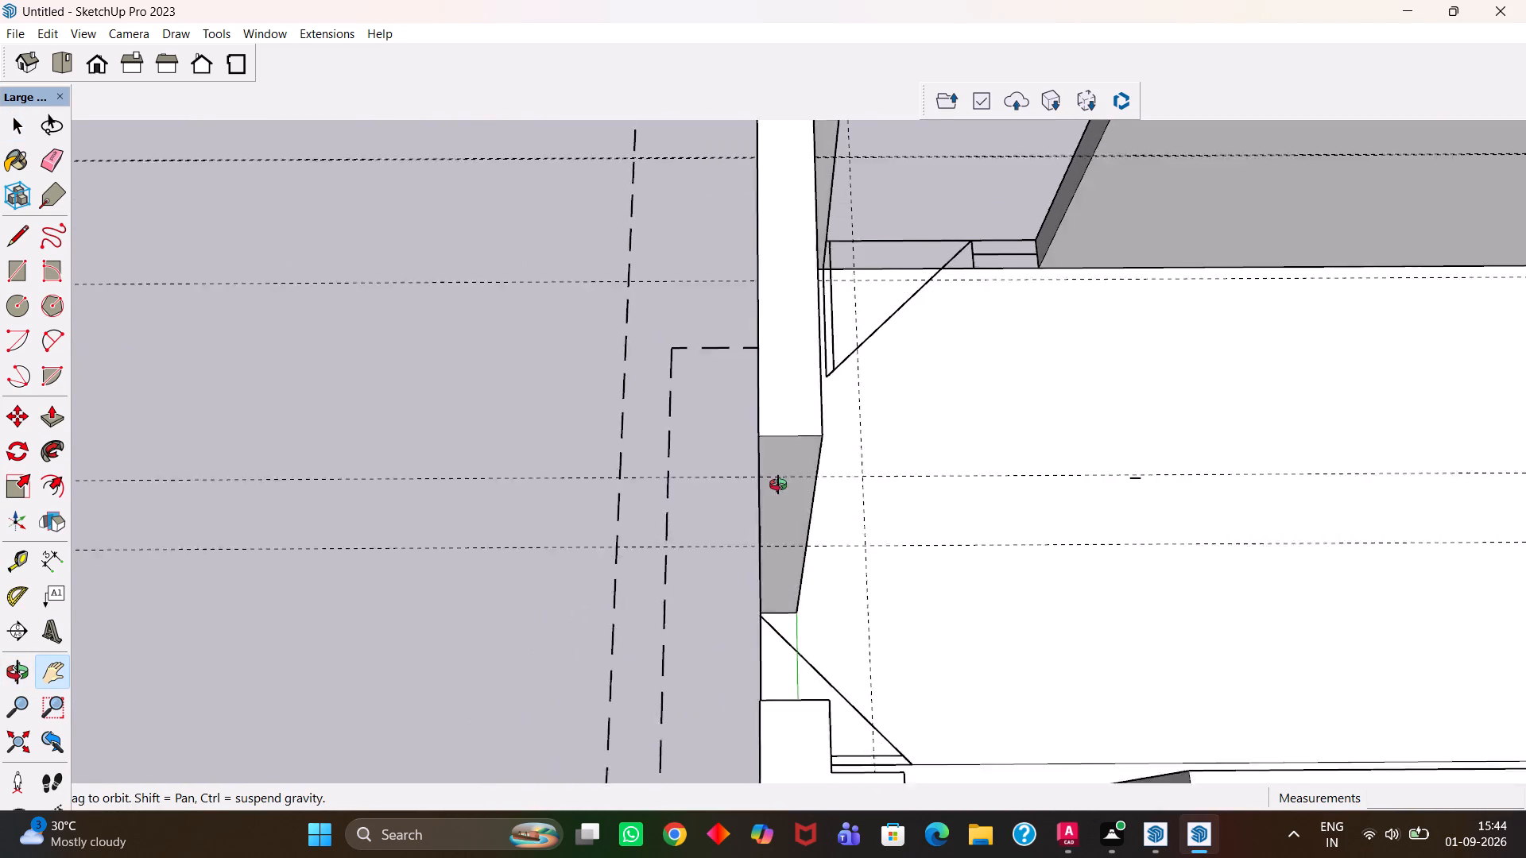
pyautogui.moveTo(778, 485); pyautogui.dragTo(862, 423, button='middle')
pyautogui.scroll(1, 802, 435)
pyautogui.press('e')
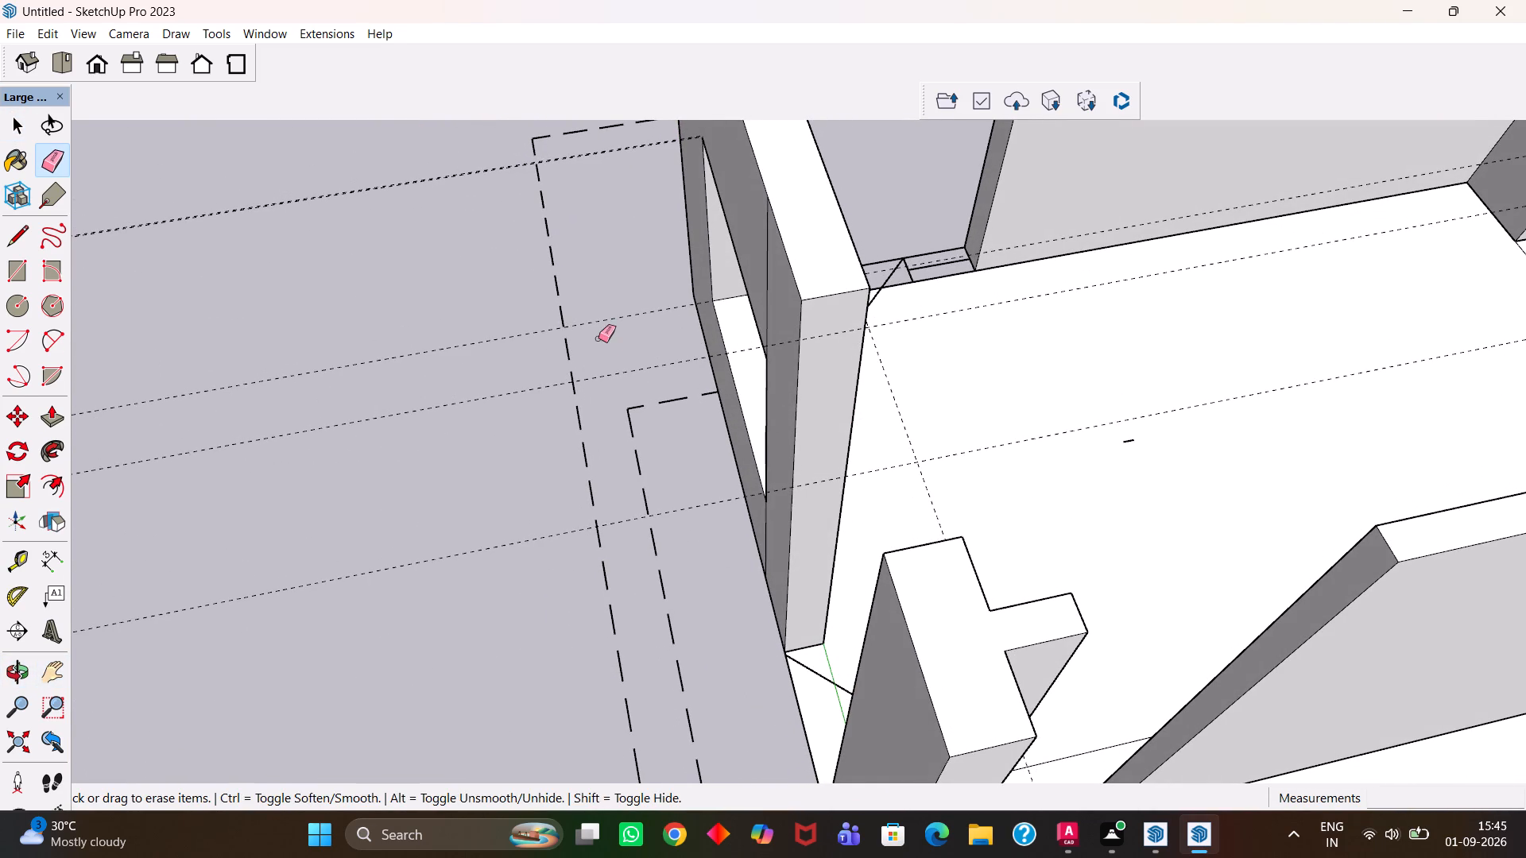
pyautogui.click(613, 377)
pyautogui.moveTo(618, 529); pyautogui.dragTo(622, 522)
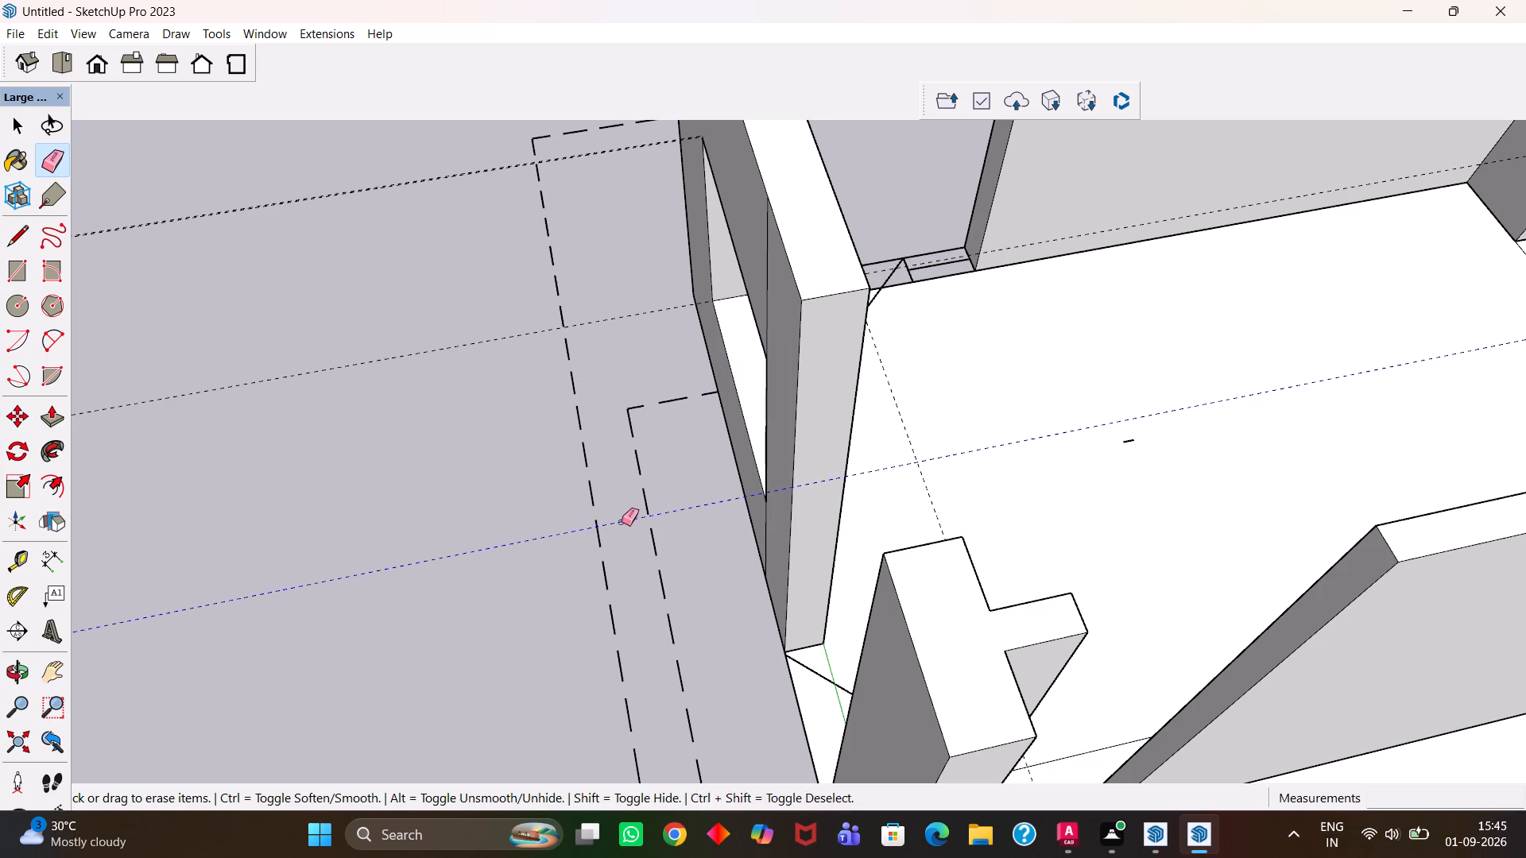
pyautogui.moveTo(622, 522); pyautogui.dragTo(622, 519)
# Place a guide 3' below the top edge of the wall end between the window and the adjacent door opening.
pyautogui.moveTo(727, 490); pyautogui.dragTo(714, 492, button='middle')
pyautogui.press('t')
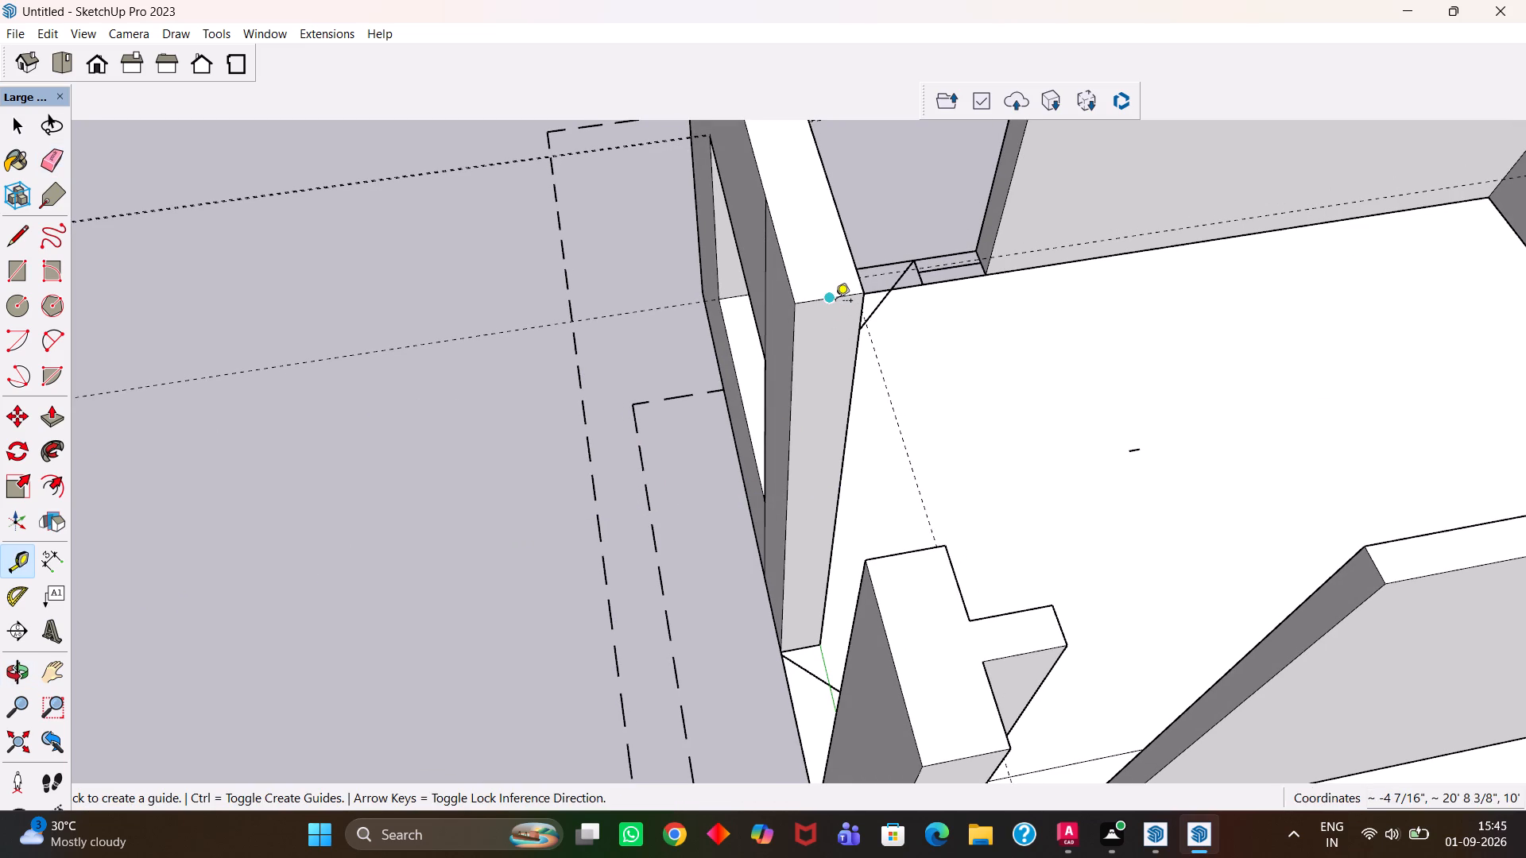
pyautogui.click(835, 302)
pyautogui.write("3'")
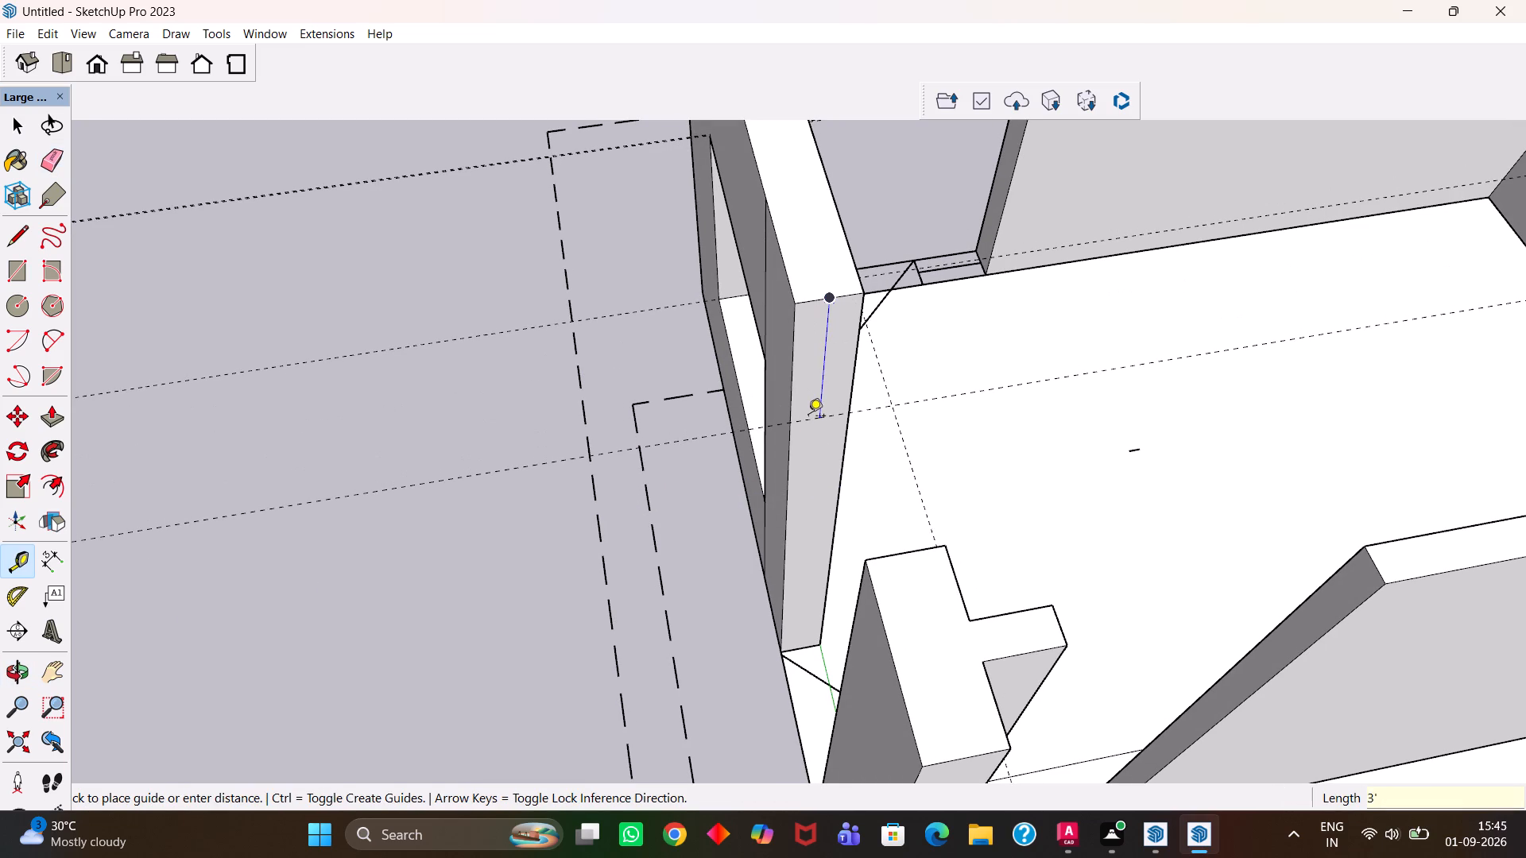
pyautogui.press('Return')
# Draw a line about 8 7/8" long along the guide across that wall end face.
pyautogui.press('space')
pyautogui.click(813, 433)
pyautogui.press('l')
pyautogui.scroll(2, 808, 460)
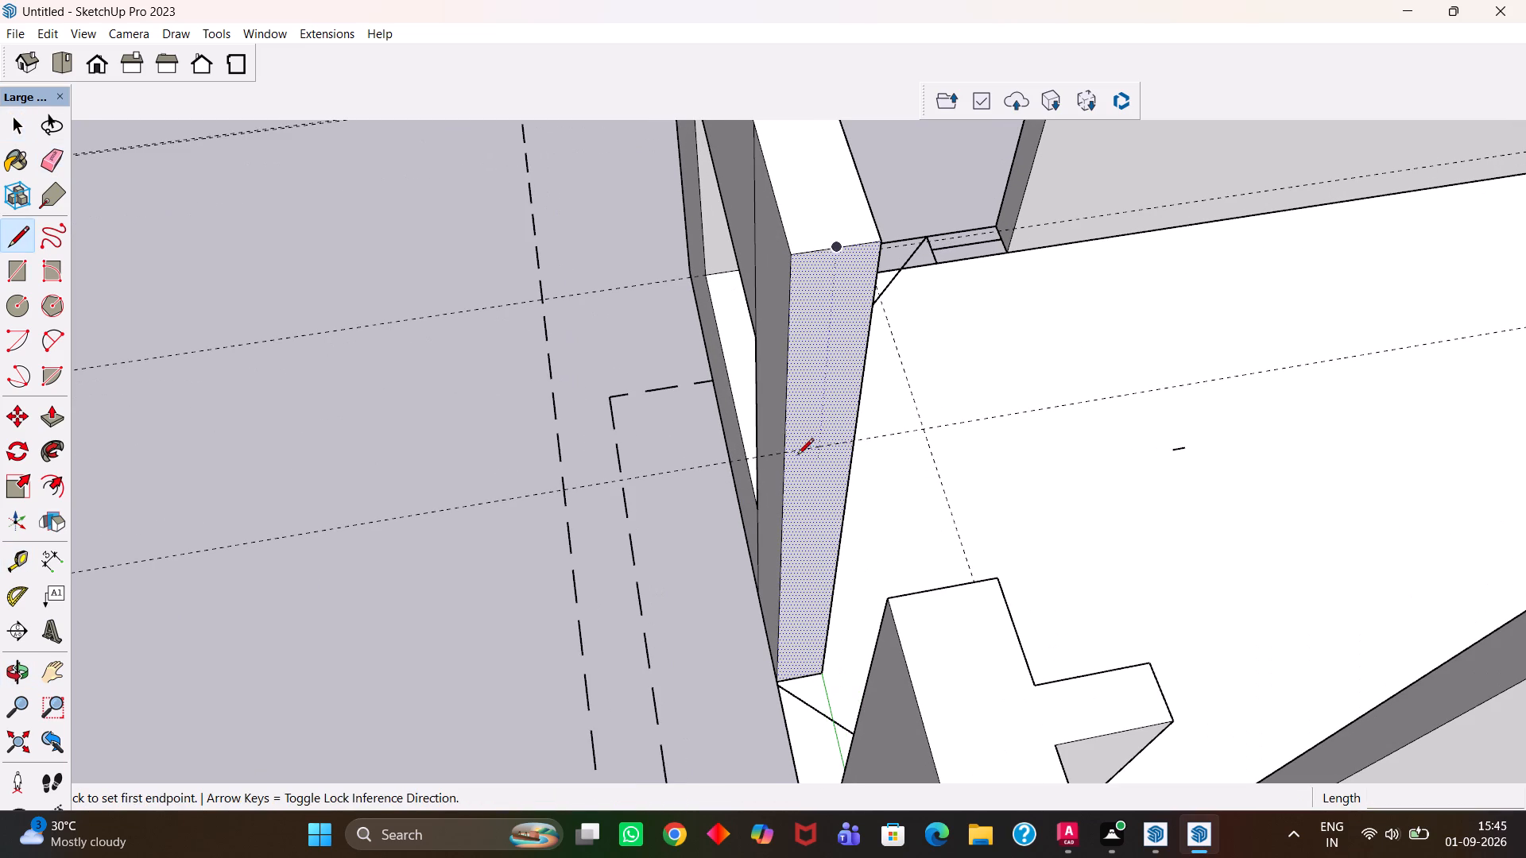
pyautogui.click(788, 450)
pyautogui.click(853, 443)
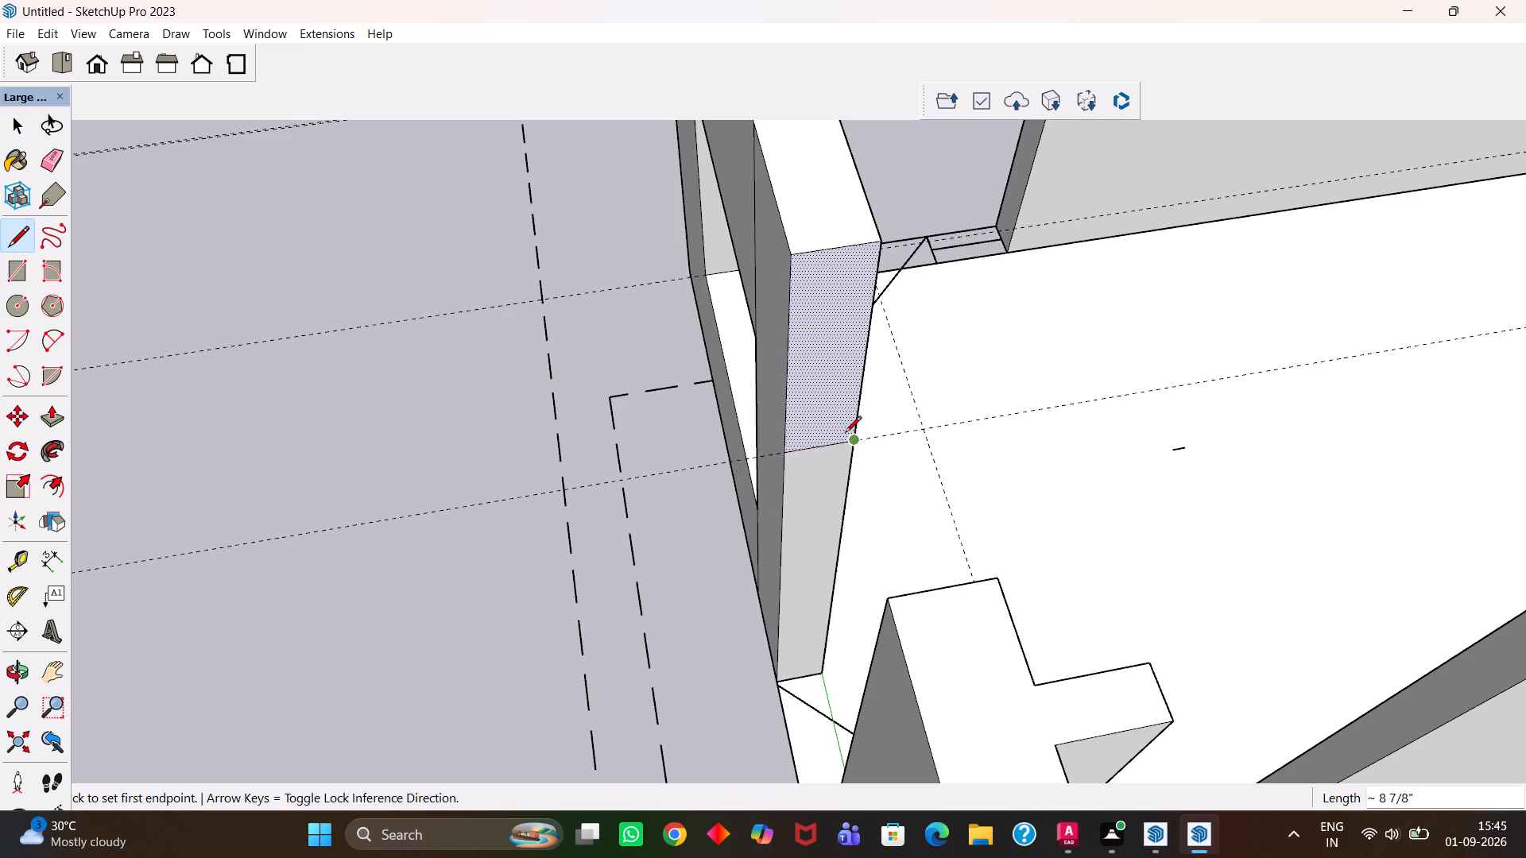
# Push/Pull the face above the line about 3' across the door opening to the opposite wall end.
pyautogui.press('space')
pyautogui.click(835, 405)
pyautogui.press('p')
pyautogui.click(835, 404)
pyautogui.click(834, 400)
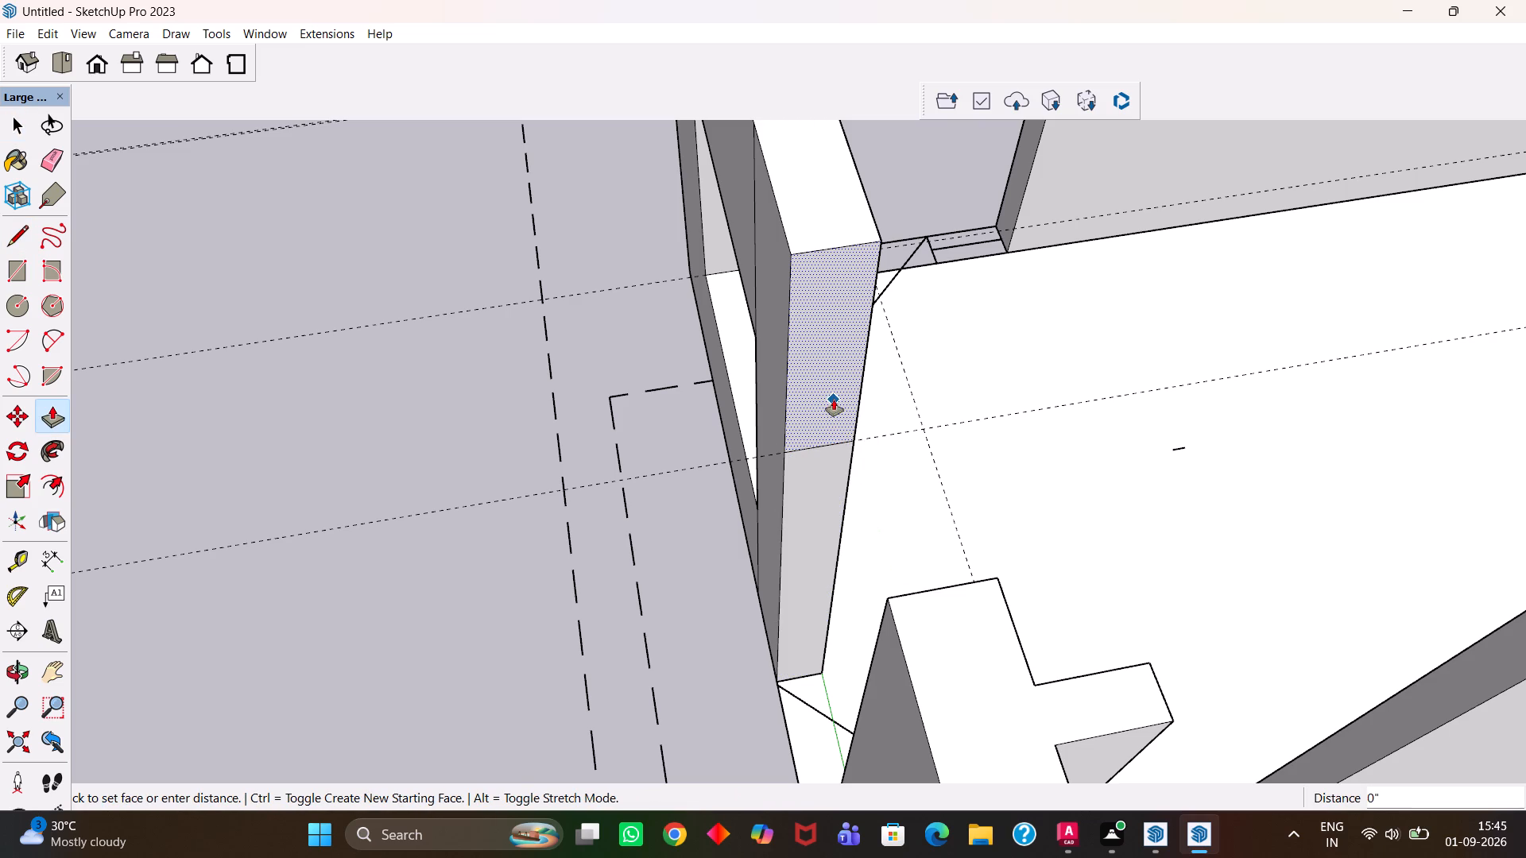
pyautogui.click(898, 594)
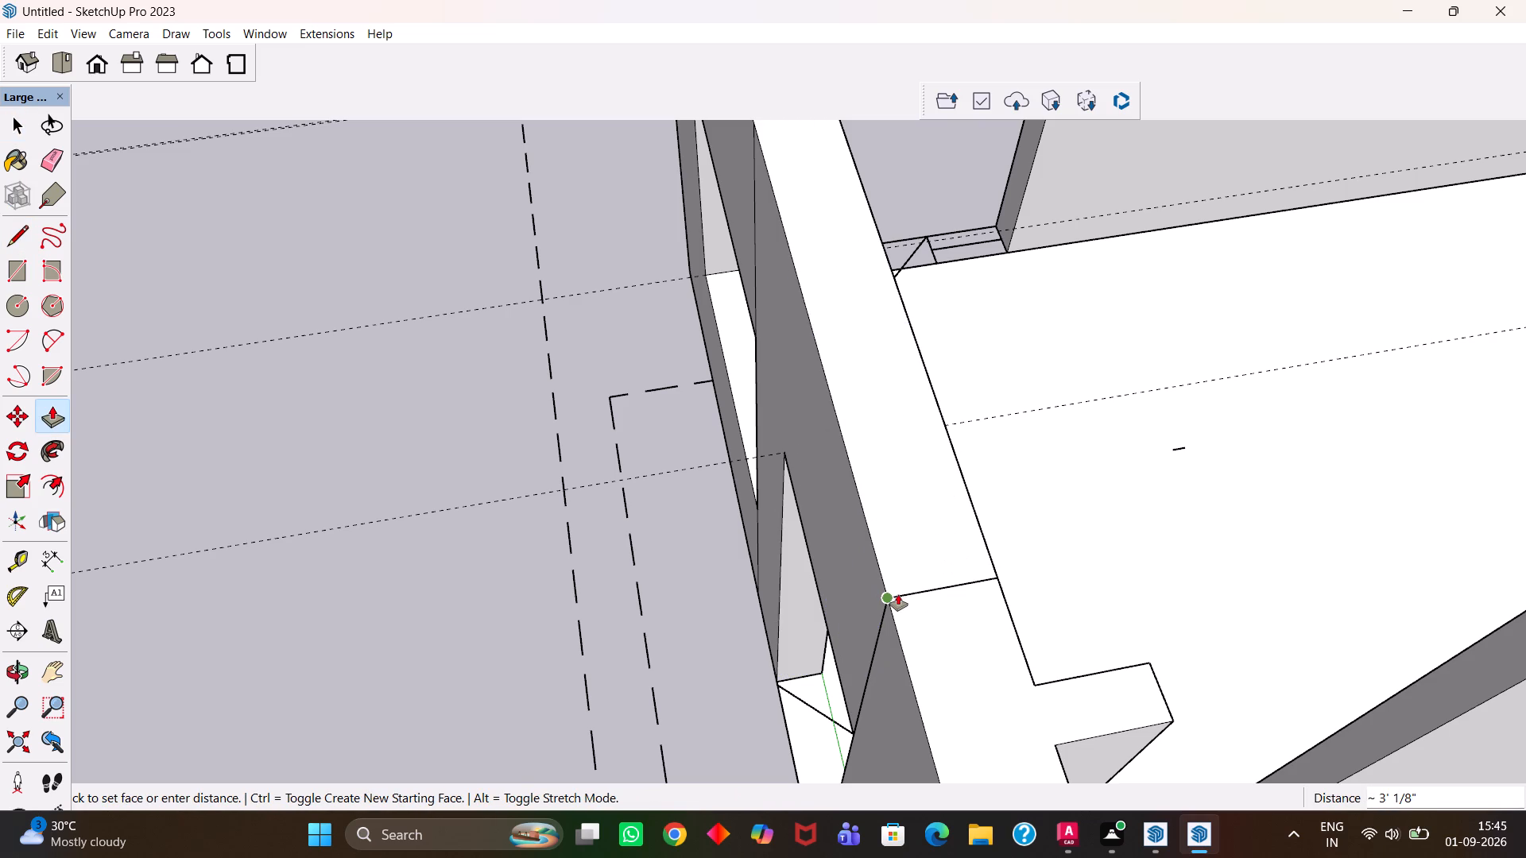
# Erase the leftover seam lines on the top and both sides of the new wall section above the door opening.
pyautogui.press('e')
pyautogui.click(920, 592)
pyautogui.moveTo(887, 623); pyautogui.dragTo(880, 620)
pyautogui.scroll(-3, 873, 616)
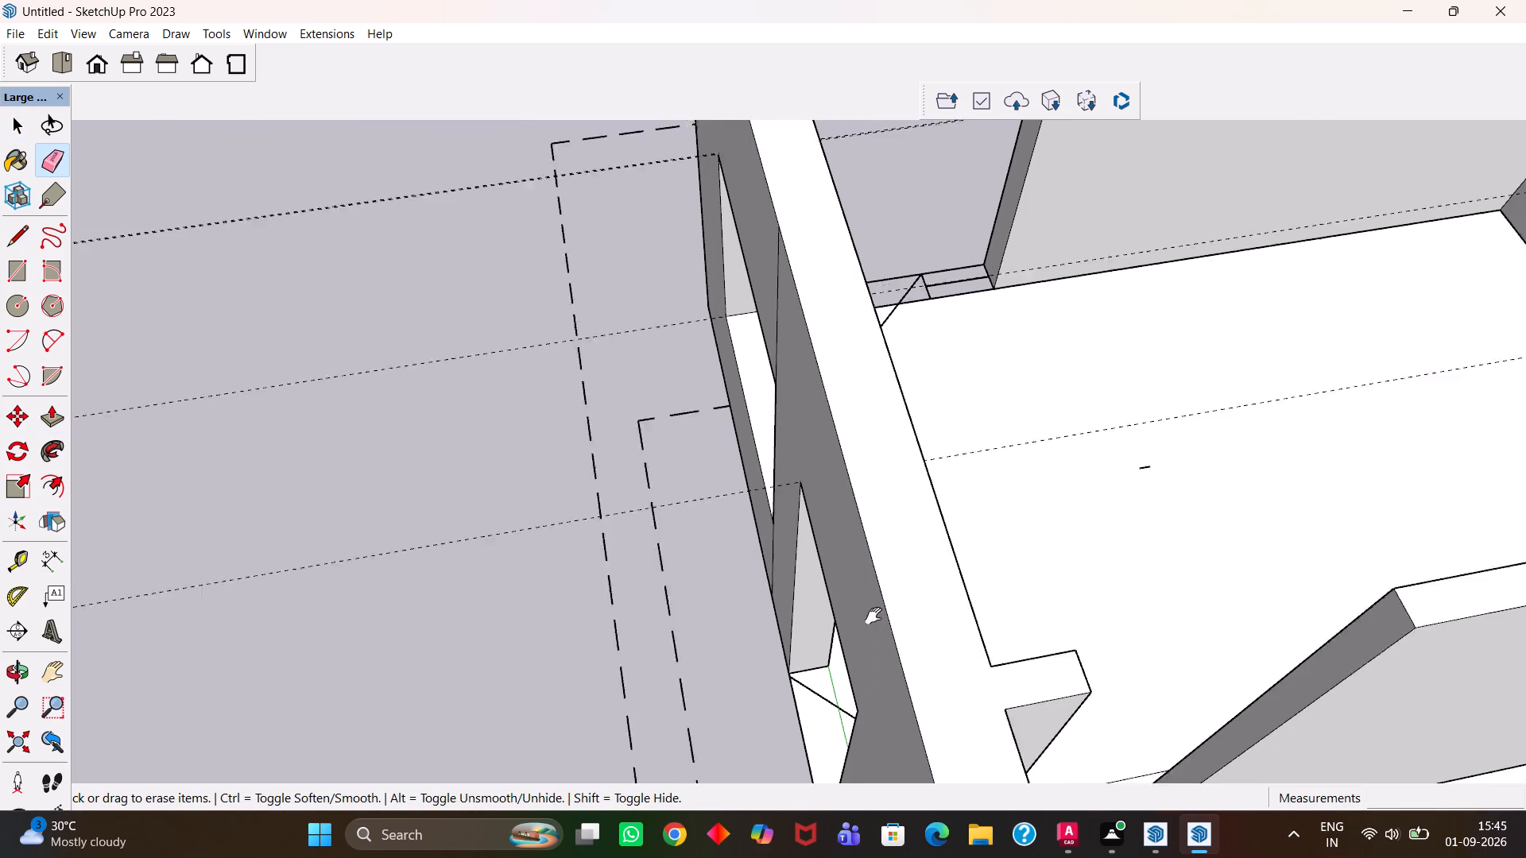
pyautogui.press('h')
pyautogui.scroll(-2, 873, 616)
pyautogui.moveTo(897, 623); pyautogui.dragTo(424, 571, button='middle')
pyautogui.scroll(1, 853, 624)
pyautogui.middleClick(425, 573)
pyautogui.press('e')
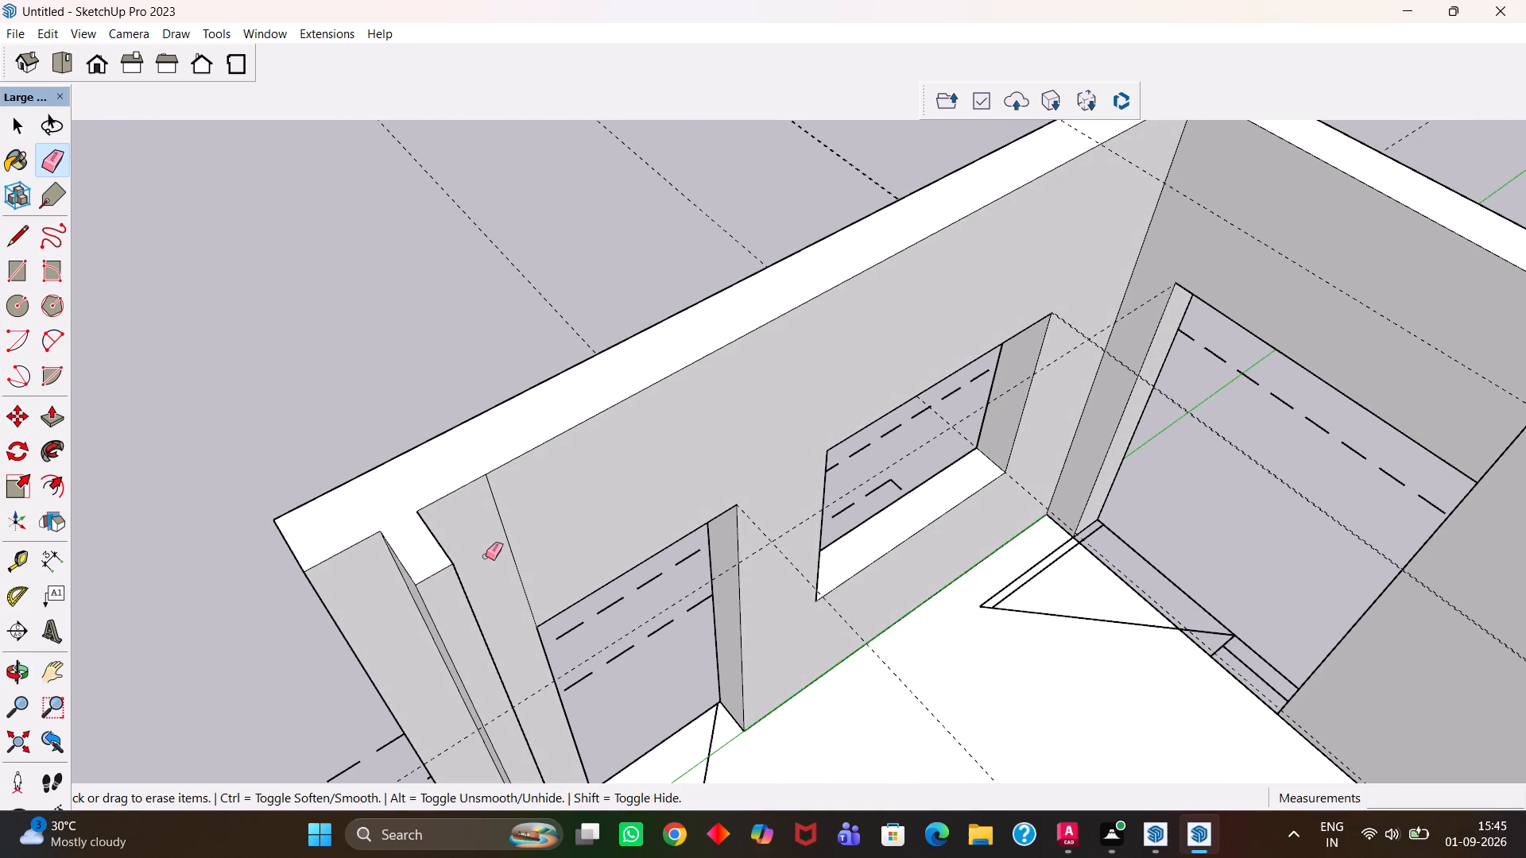
pyautogui.moveTo(514, 553); pyautogui.dragTo(527, 551)
# Place a guide 3' below the top edge of the wall end at the next door opening, beyond the short wall stub.
pyautogui.scroll(-12, 582, 535)
pyautogui.press('h')
pyautogui.scroll(6, 612, 569)
pyautogui.middleClick(600, 582)
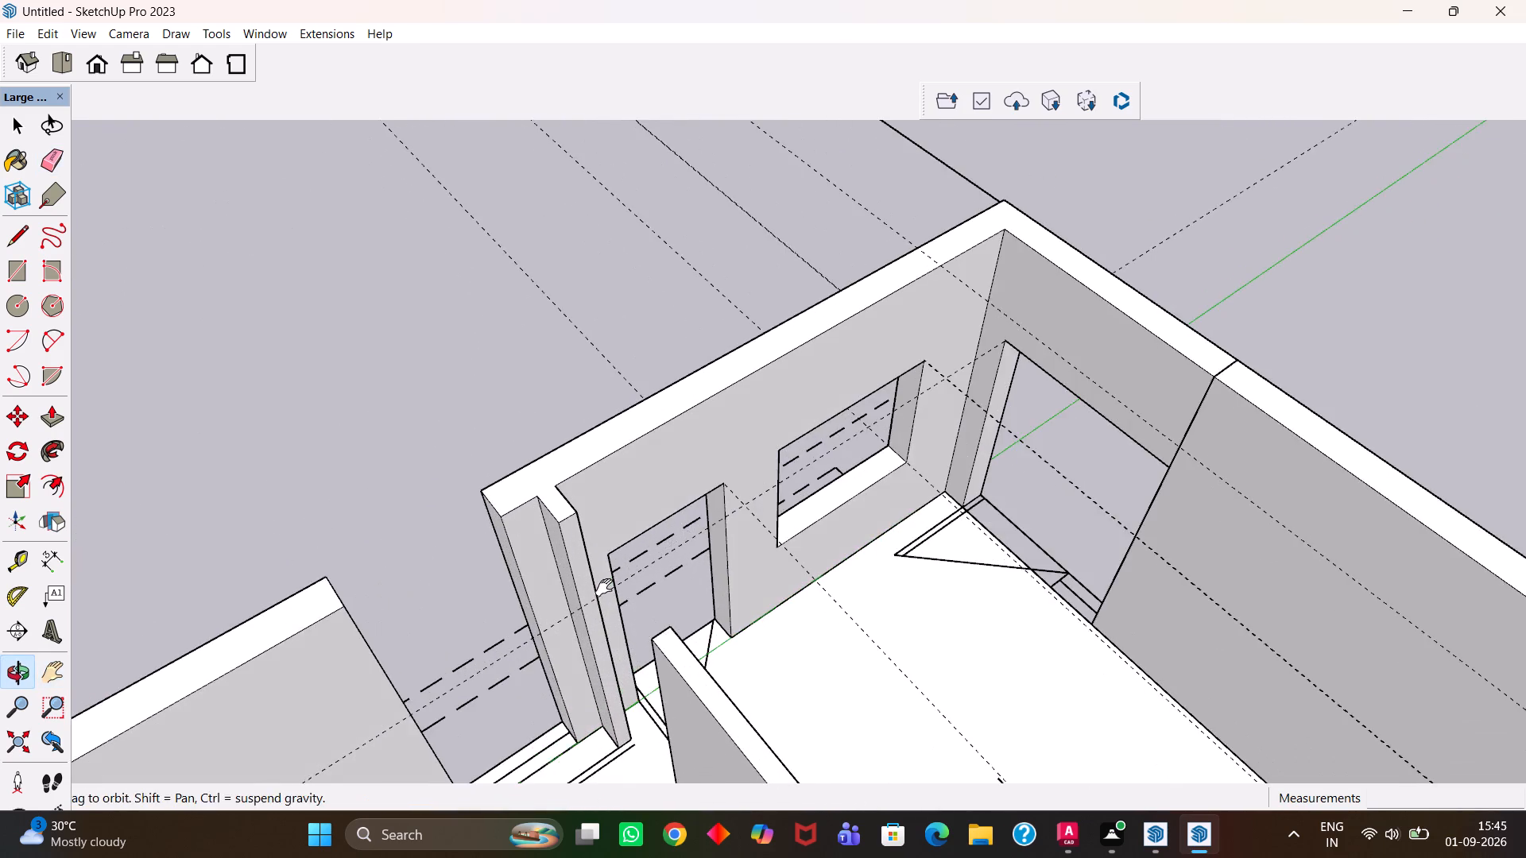
pyautogui.moveTo(527, 559); pyautogui.dragTo(866, 528, button='middle')
pyautogui.scroll(1, 754, 536)
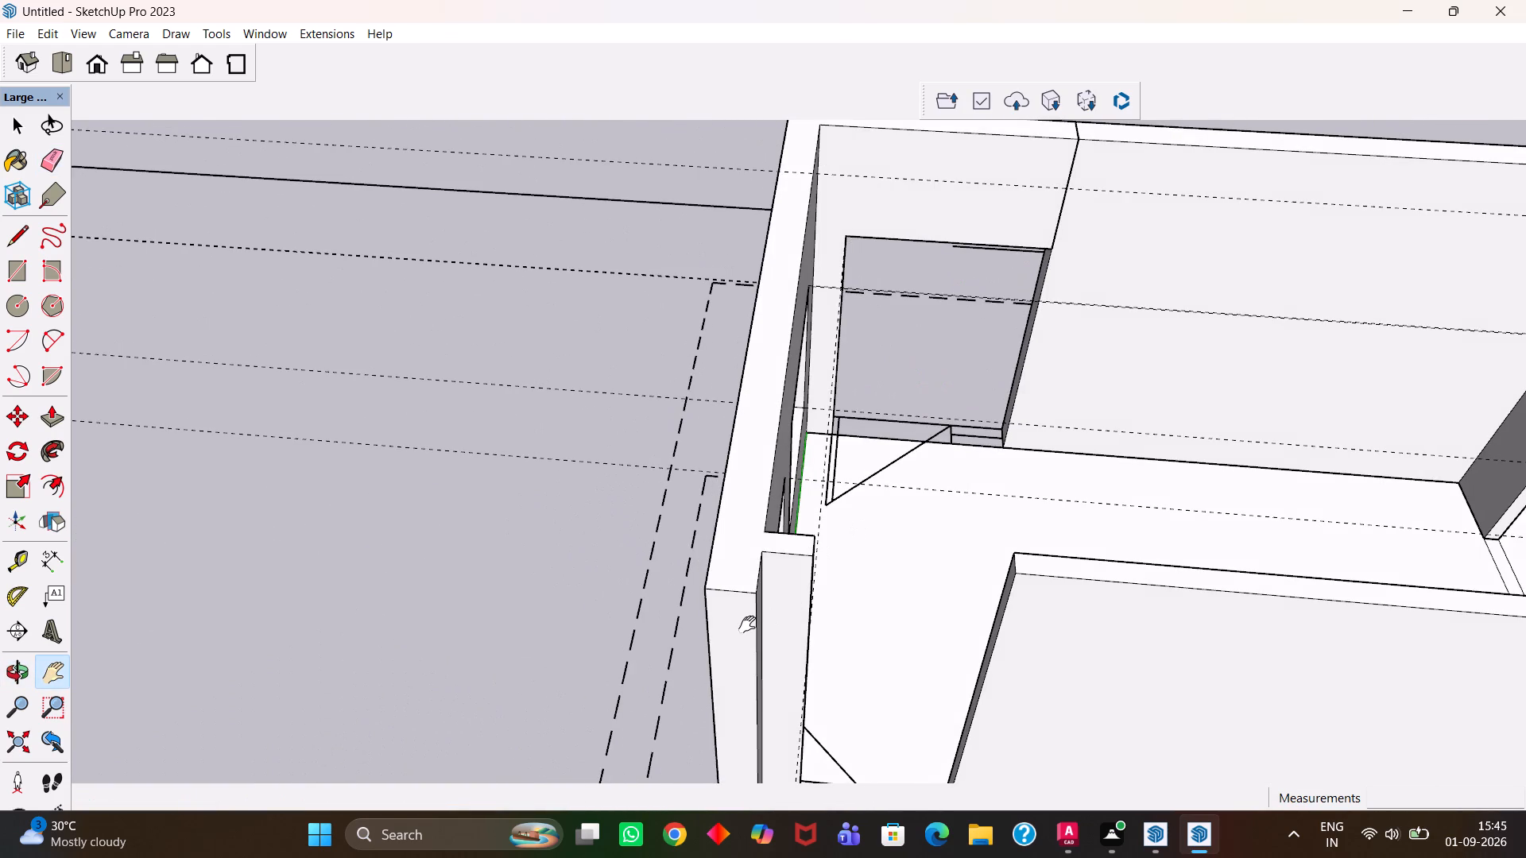
pyautogui.scroll(1, 747, 624)
pyautogui.scroll(-4, 747, 623)
pyautogui.moveTo(749, 608); pyautogui.dragTo(758, 631, button='middle')
pyautogui.middleClick(758, 631)
pyautogui.scroll(1, 758, 636)
pyautogui.moveTo(823, 608); pyautogui.dragTo(932, 499)
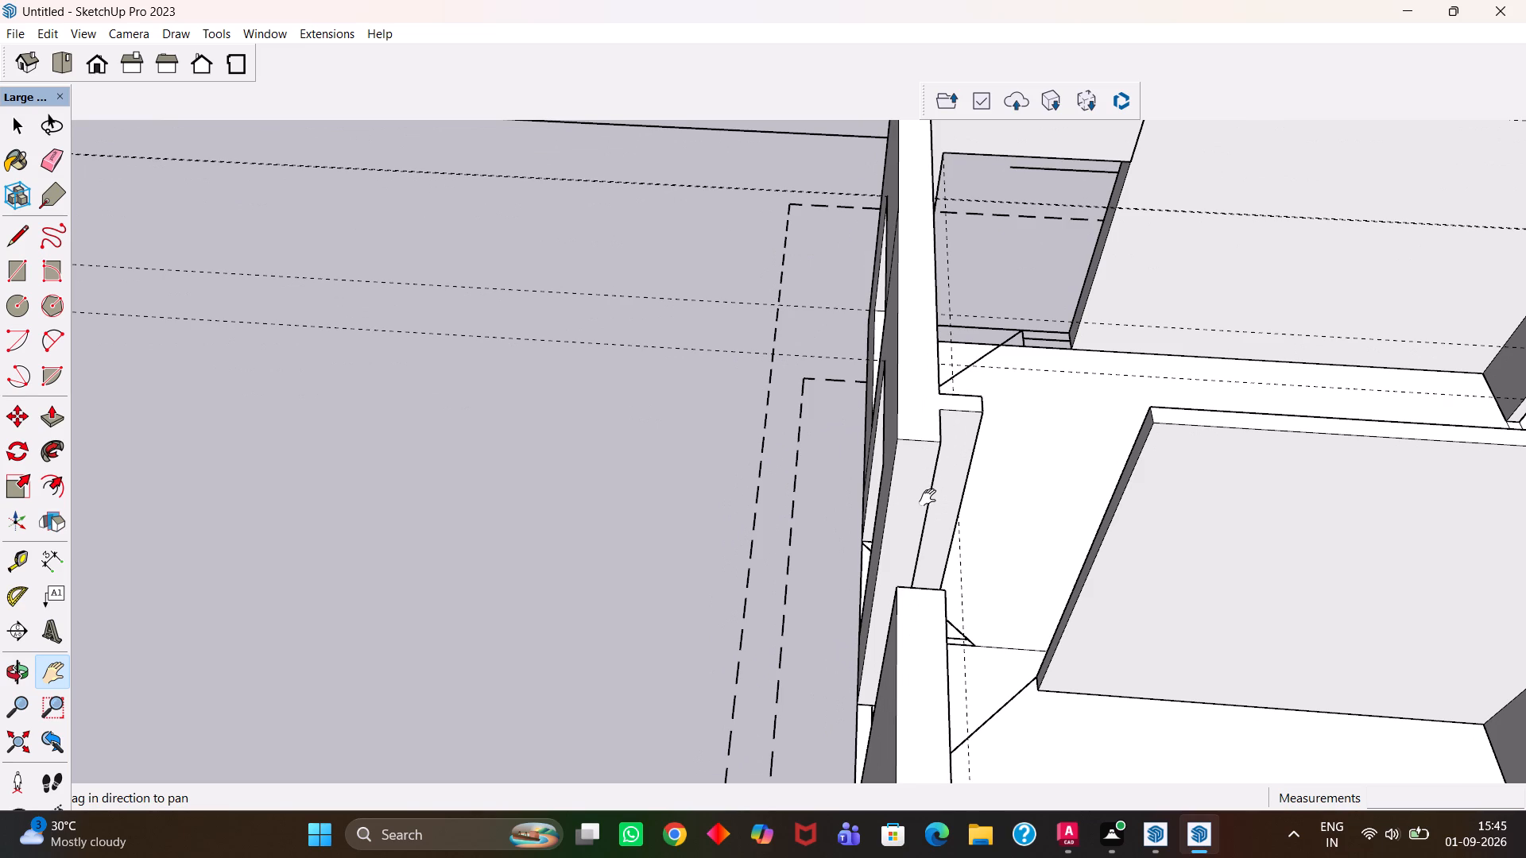
pyautogui.scroll(2, 928, 483)
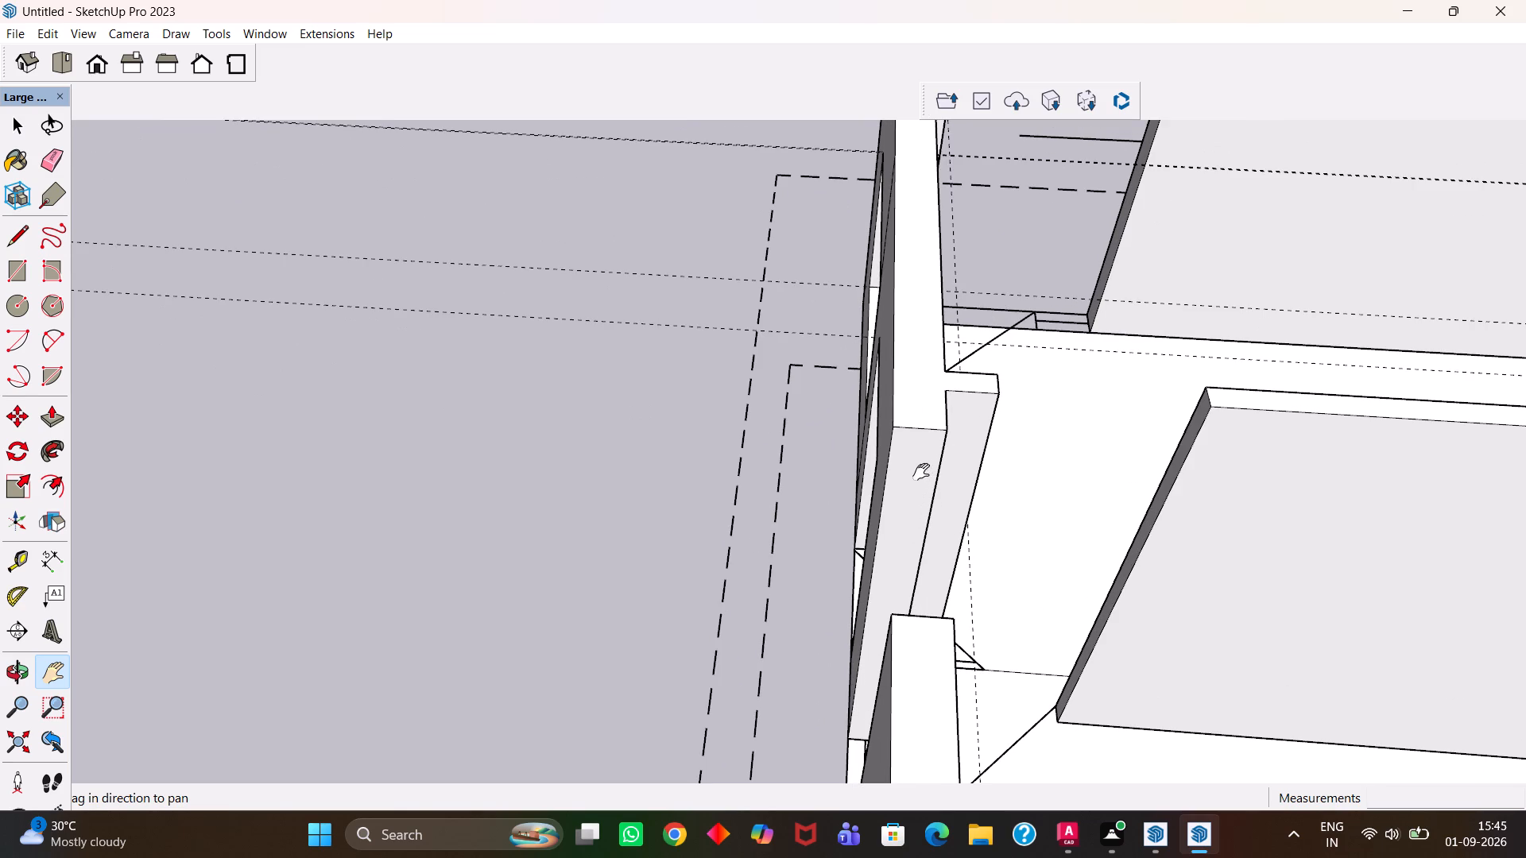
pyautogui.scroll(1, 916, 487)
pyautogui.press('t')
pyautogui.click(913, 418)
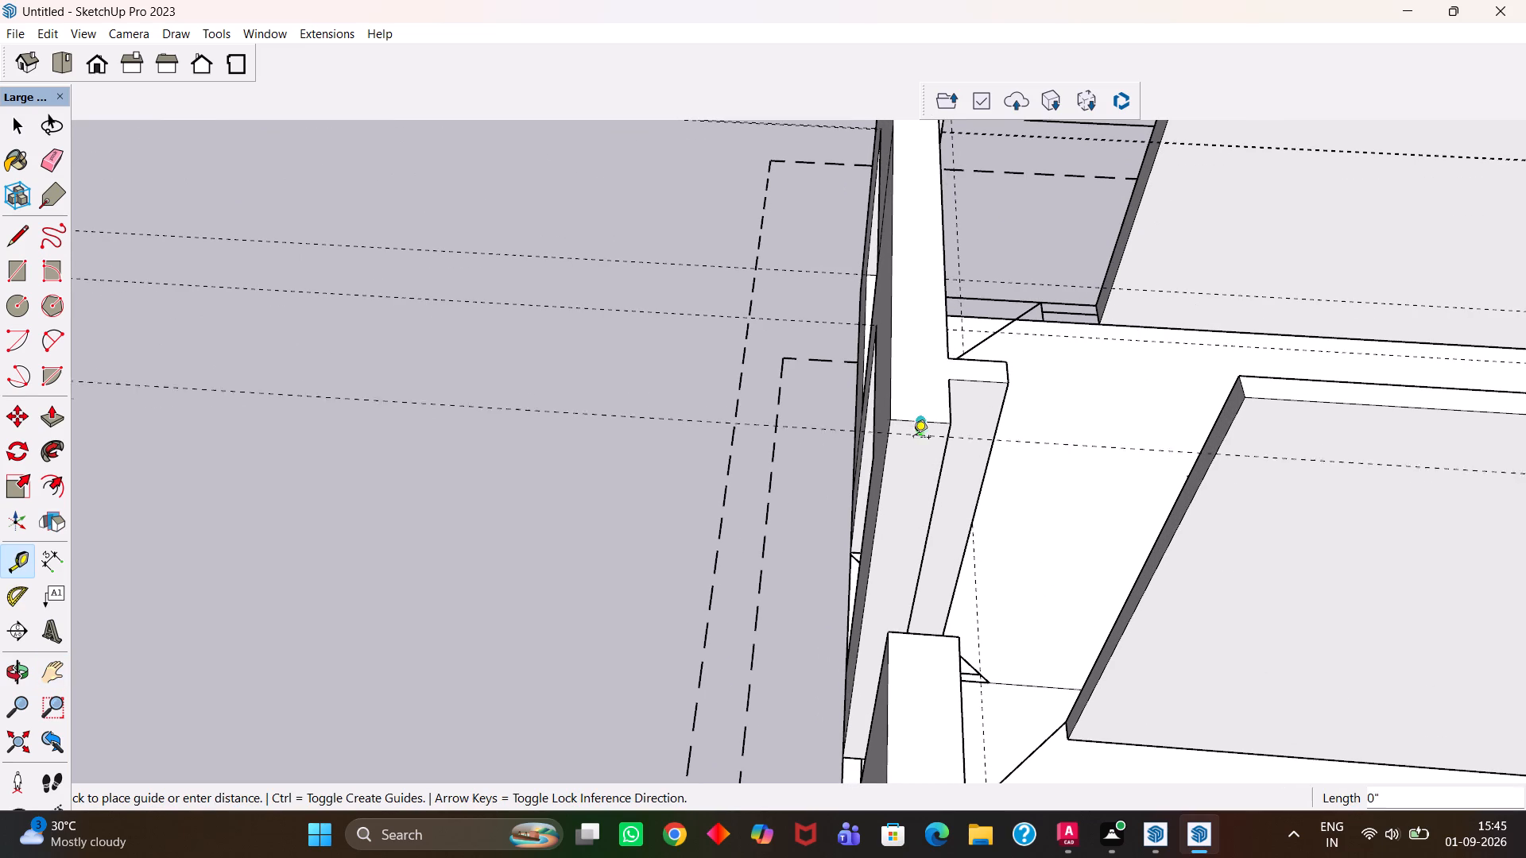
pyautogui.write("3'")
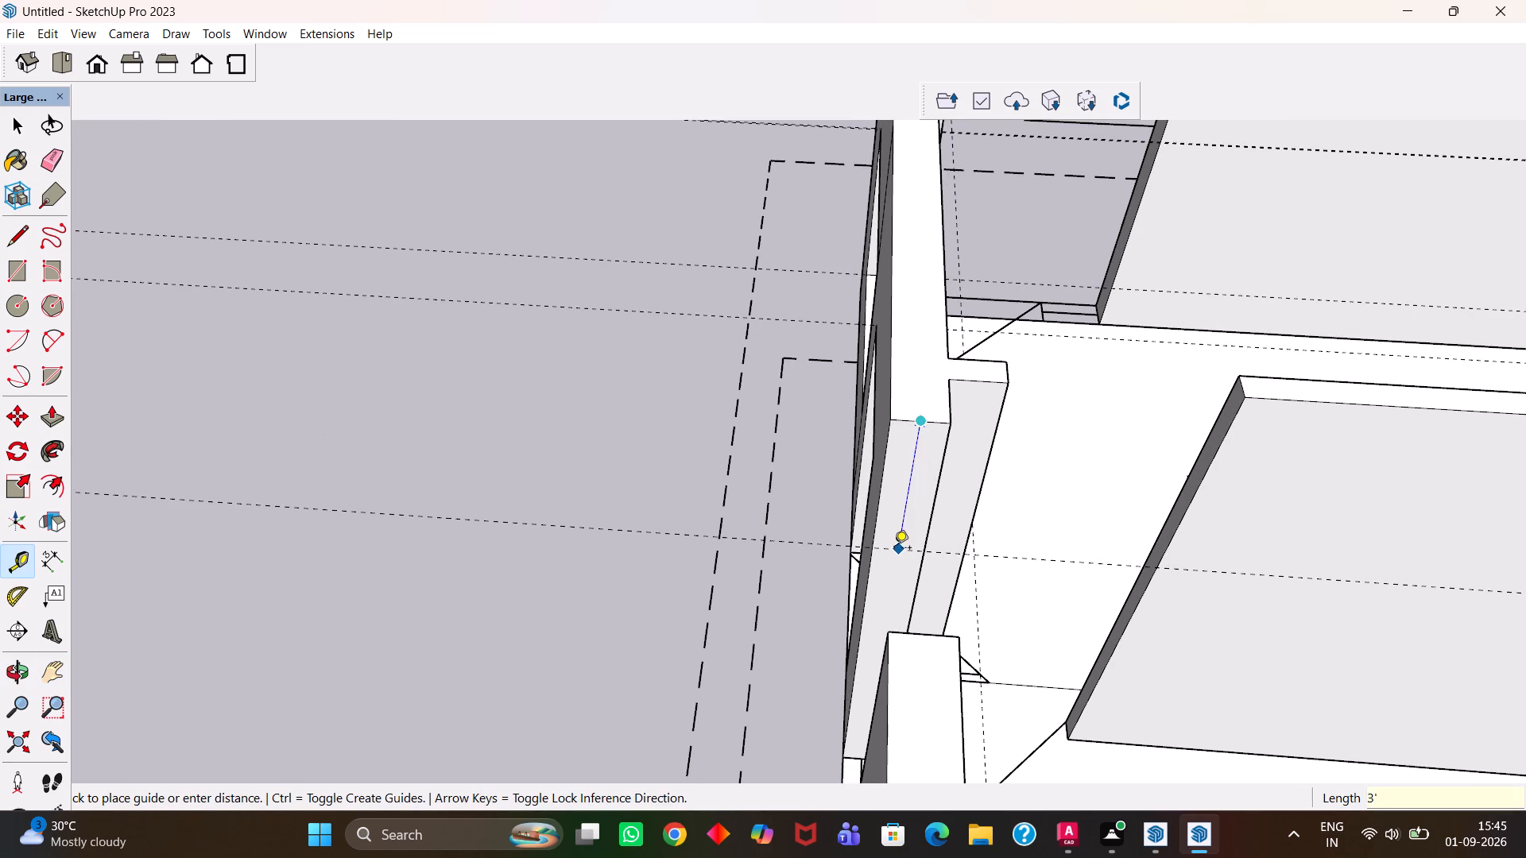
pyautogui.press('Return')
# Draw a line about 8 7/8" long along the new guide across the wall end face.
pyautogui.press('l')
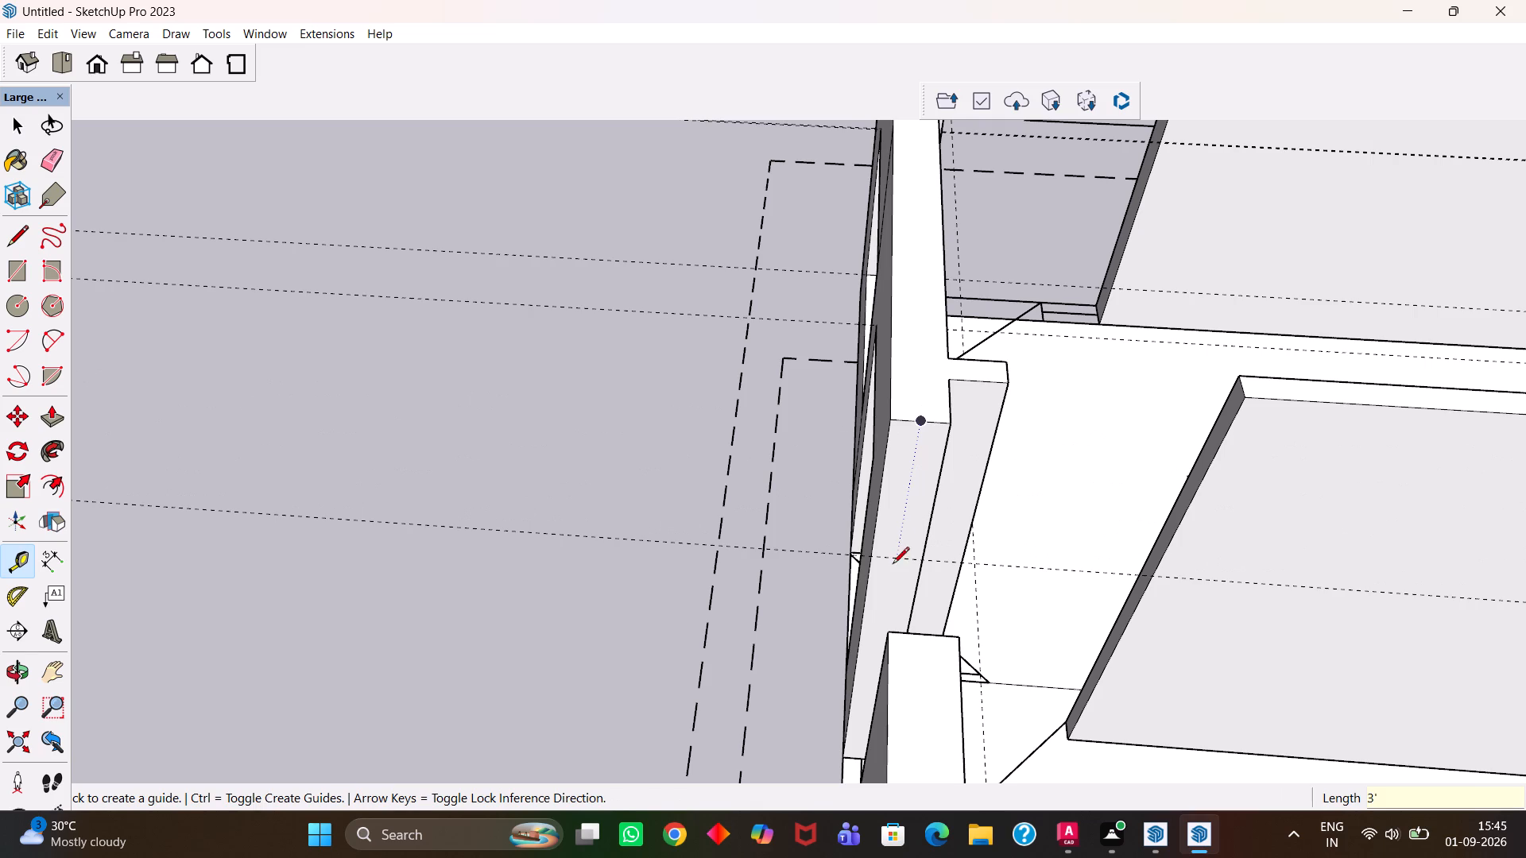
pyautogui.scroll(2, 894, 583)
pyautogui.click(930, 555)
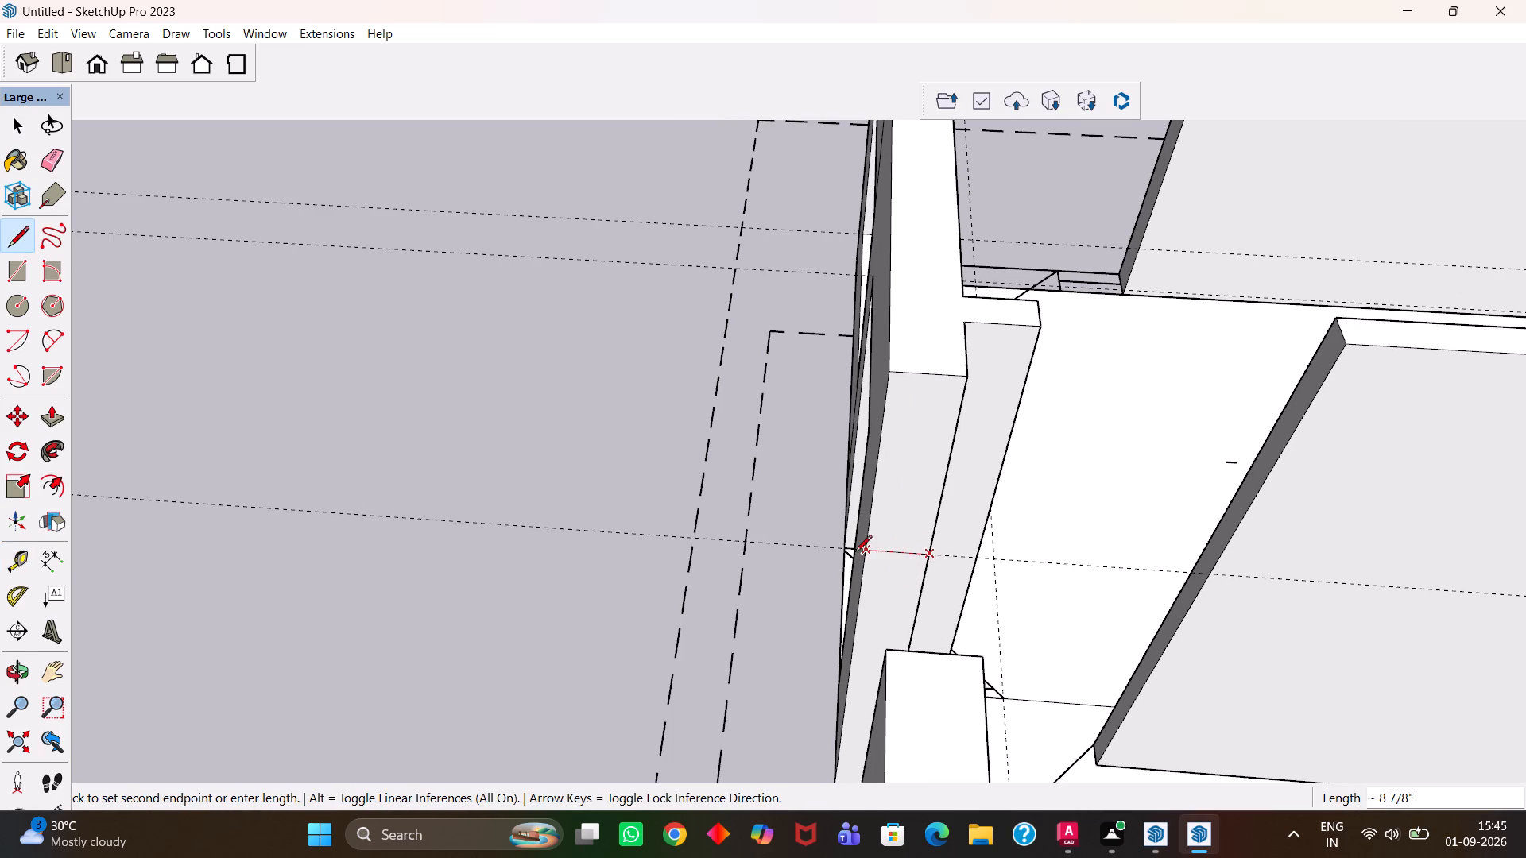
pyautogui.click(866, 555)
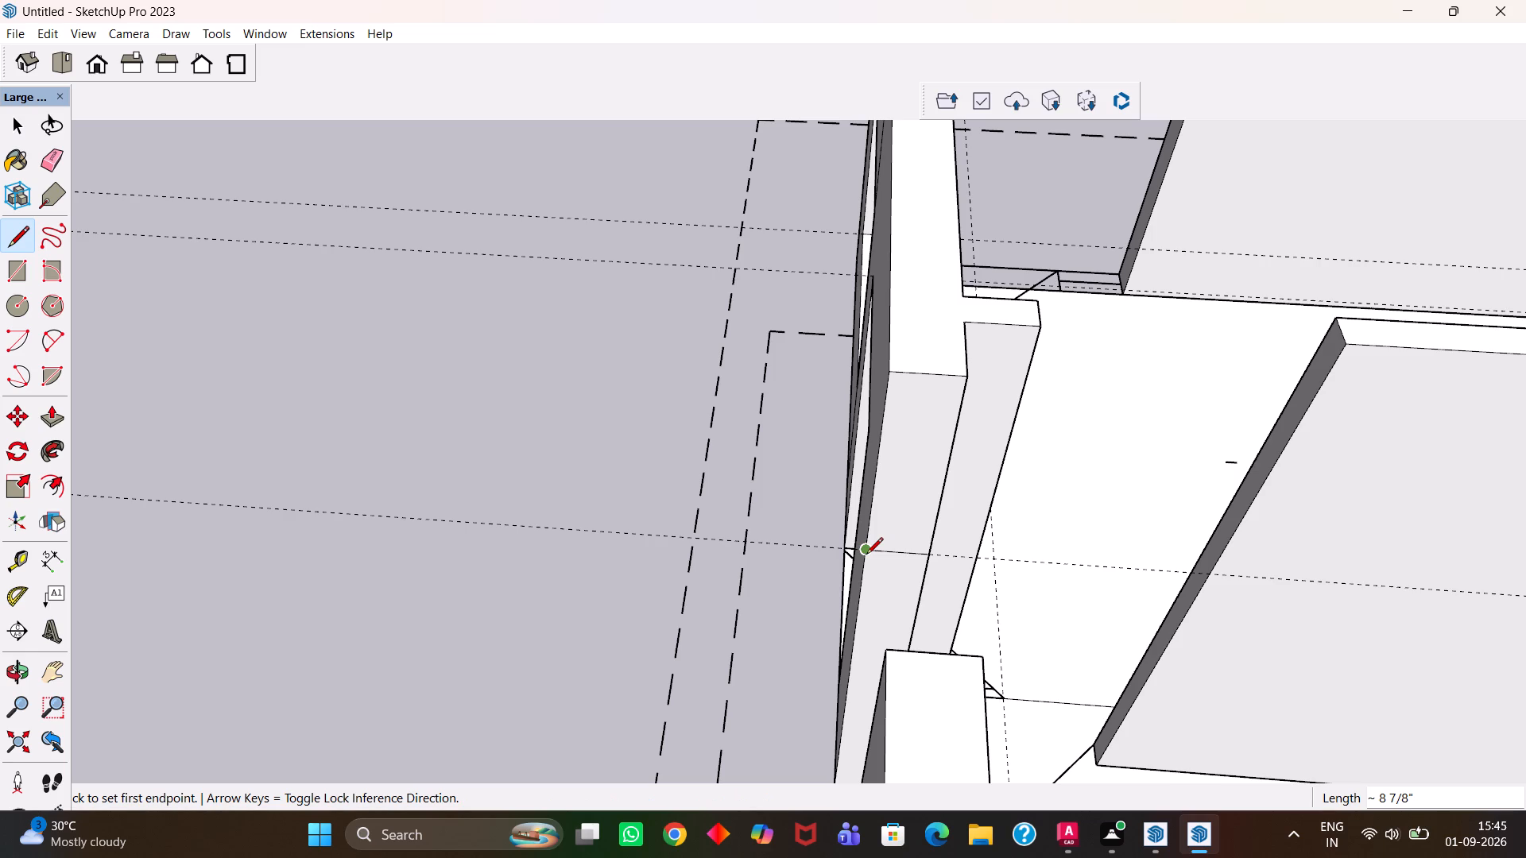
# Push/Pull the face above the line about 3' across this second door opening to the opposite wall end.
pyautogui.press('space')
pyautogui.click(878, 508)
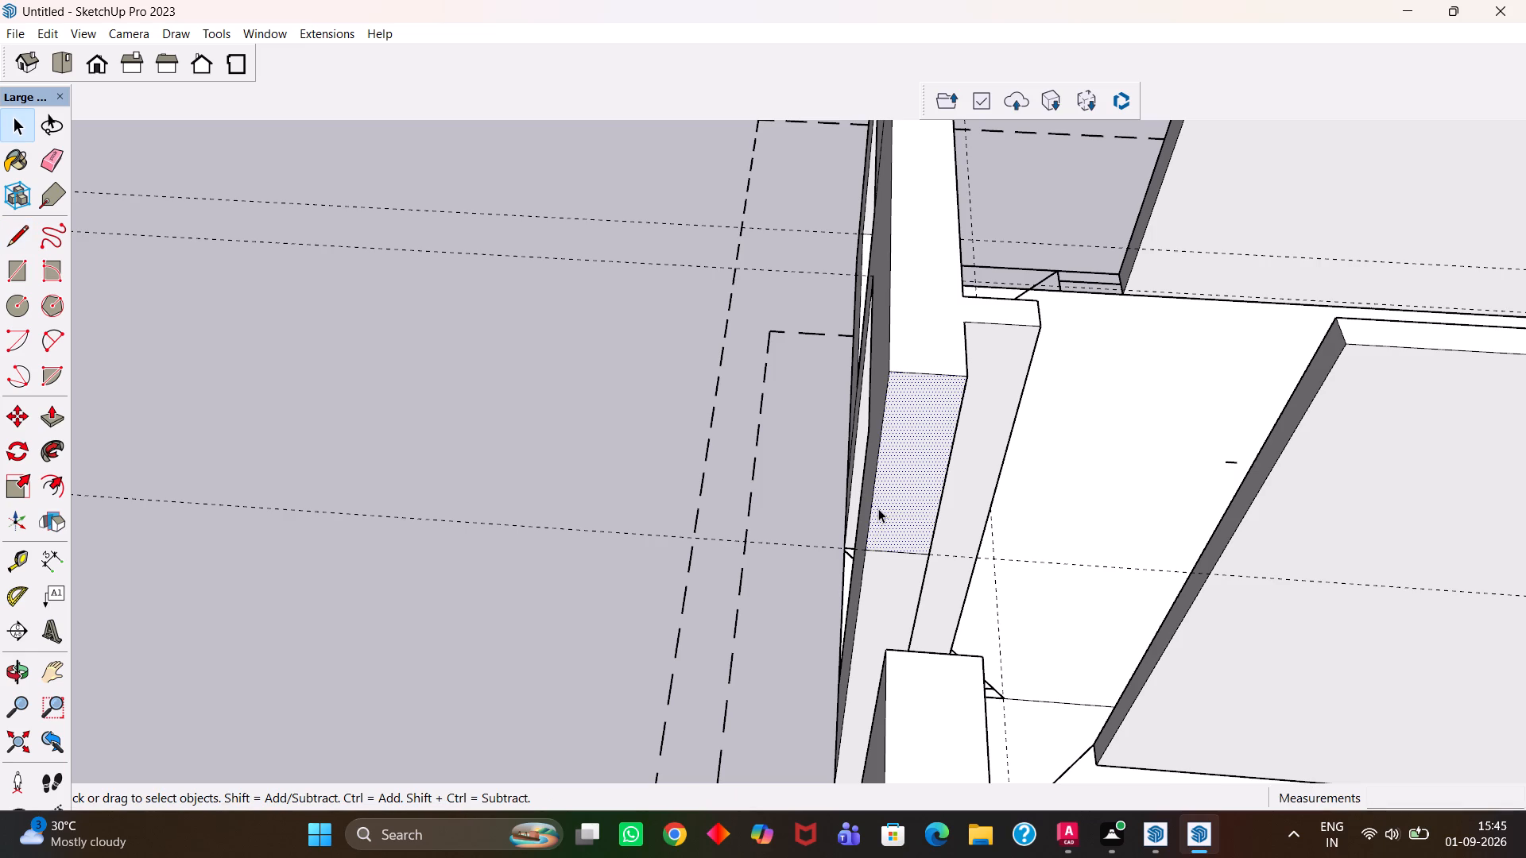
pyautogui.press('p')
pyautogui.click(882, 509)
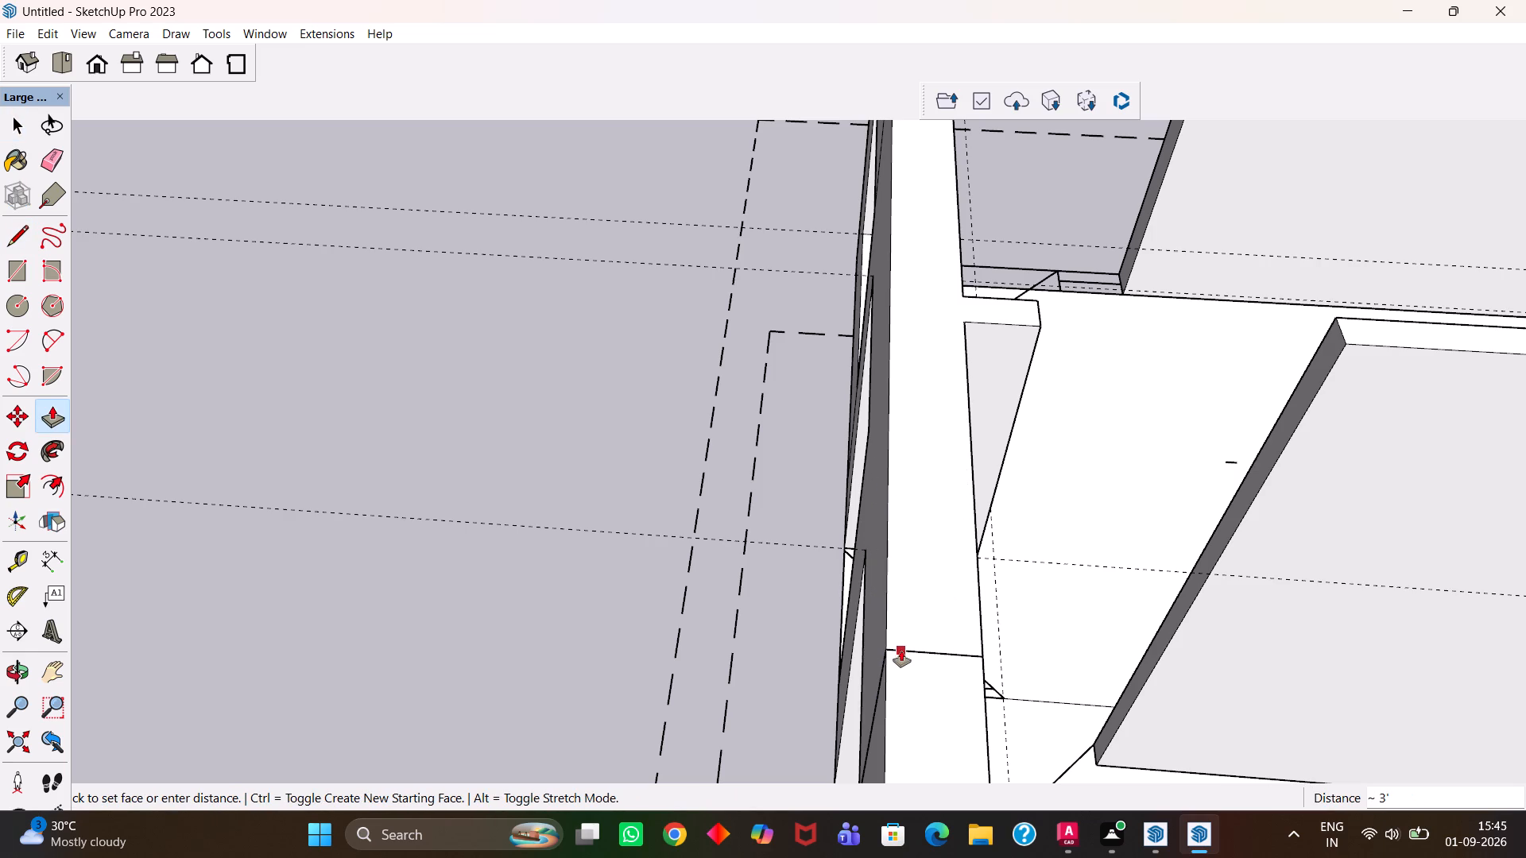
pyautogui.click(901, 651)
# Erase the leftover seam lines on the top and both sides of the wall section above the second door opening.
pyautogui.scroll(-3, 901, 651)
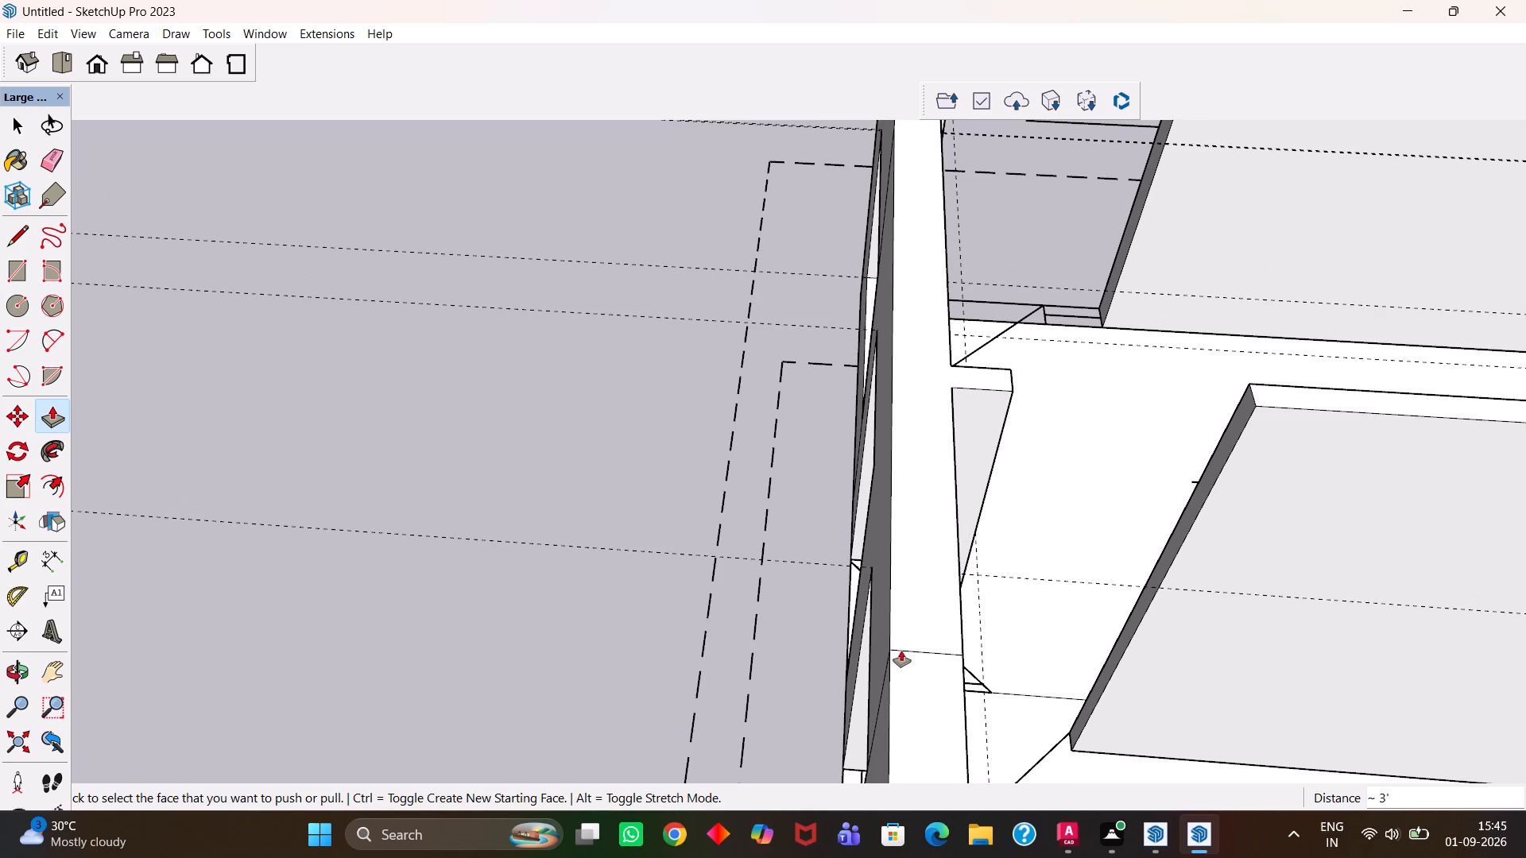
pyautogui.press('e')
pyautogui.click(908, 651)
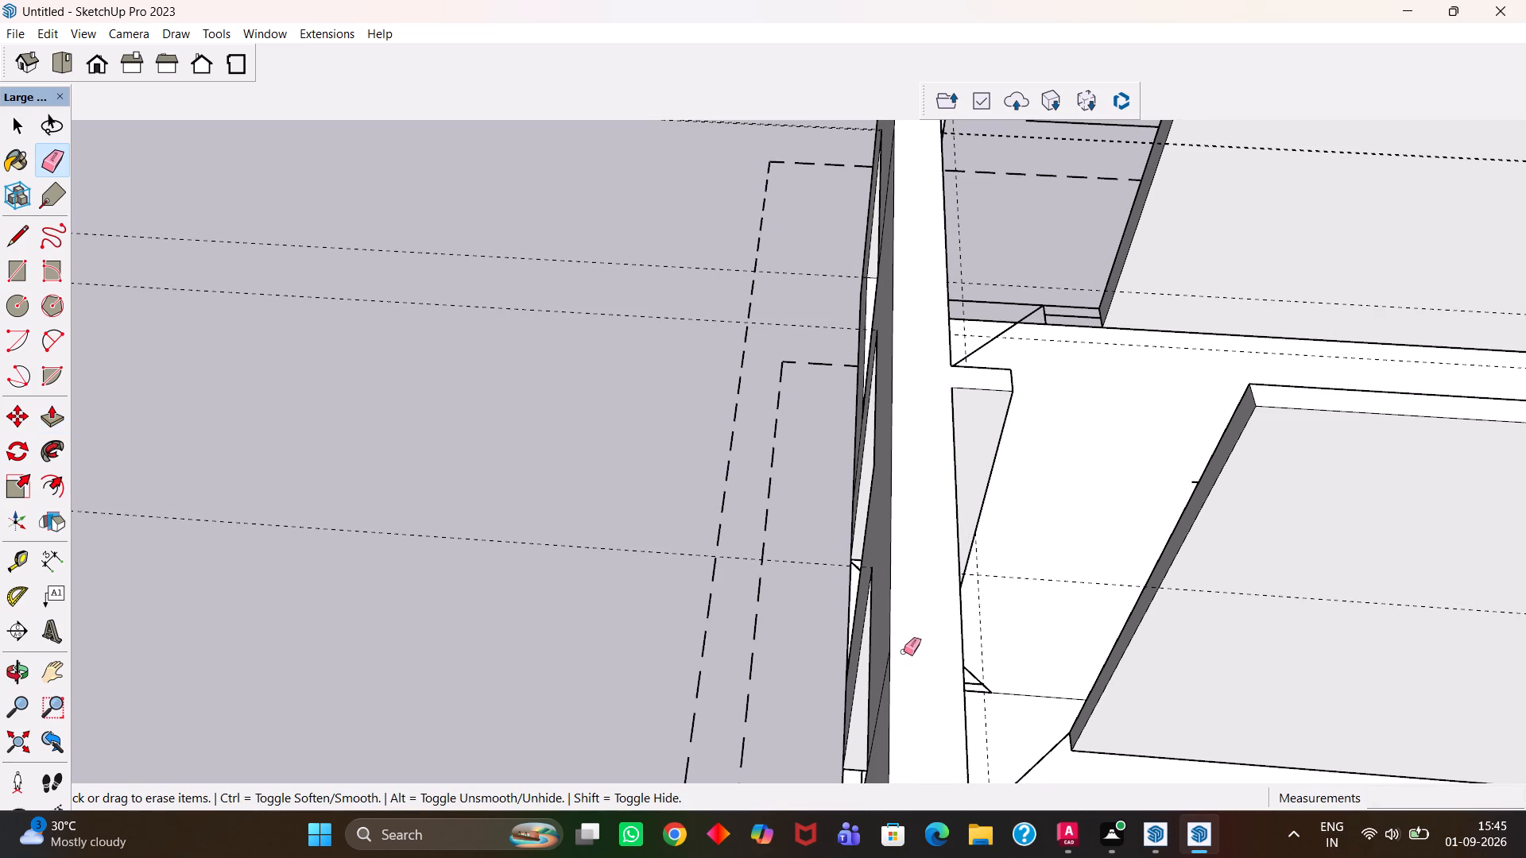
pyautogui.scroll(1, 859, 655)
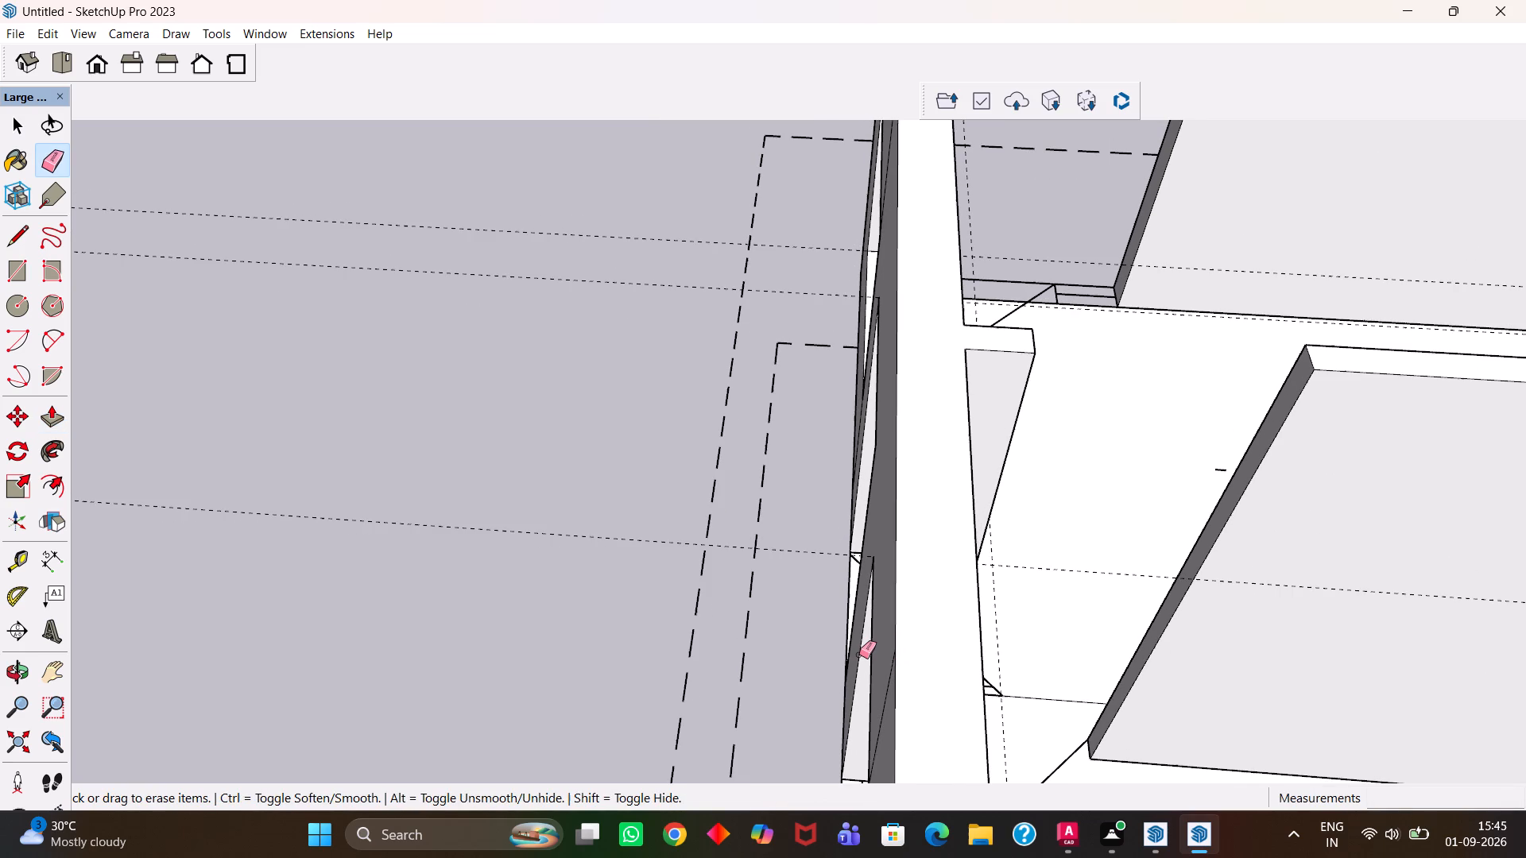
pyautogui.moveTo(859, 655); pyautogui.dragTo(904, 619, button='middle')
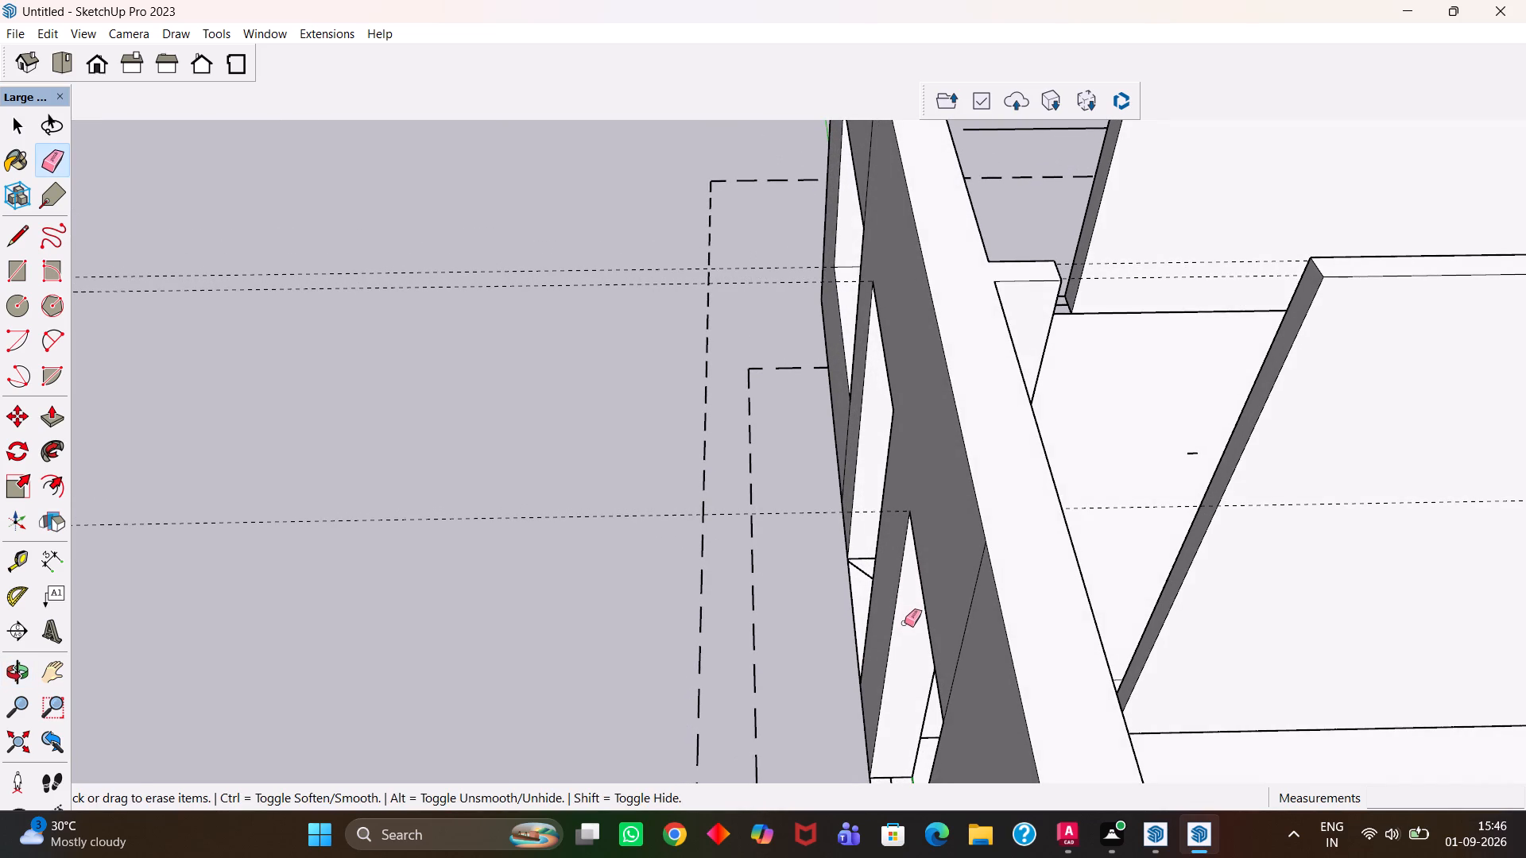
pyautogui.click(974, 606)
pyautogui.scroll(-5, 961, 596)
pyautogui.moveTo(1026, 599); pyautogui.dragTo(773, 565, button='middle')
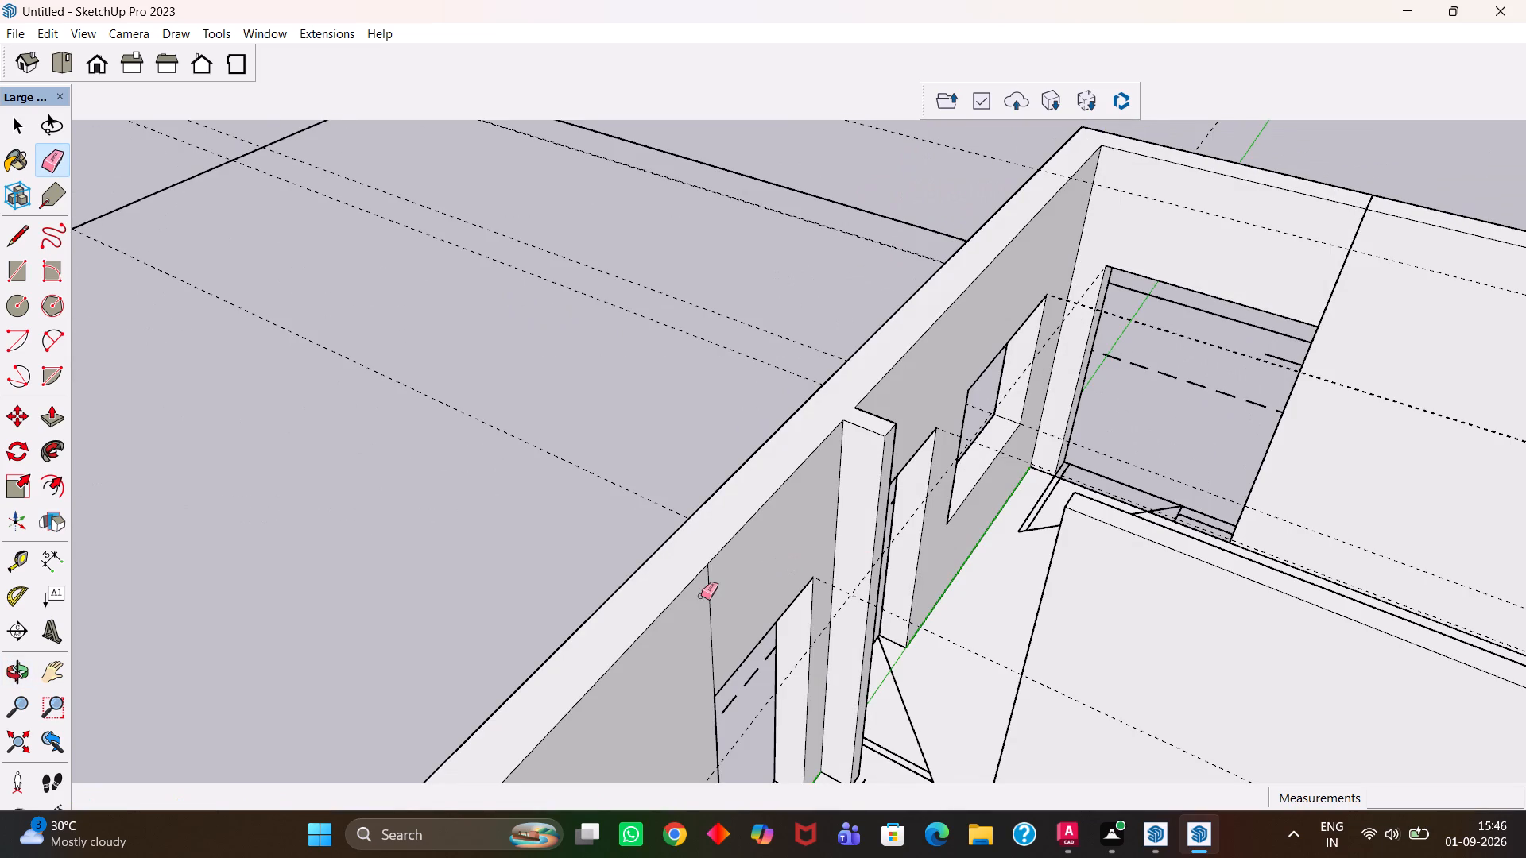
pyautogui.moveTo(701, 601); pyautogui.dragTo(711, 608)
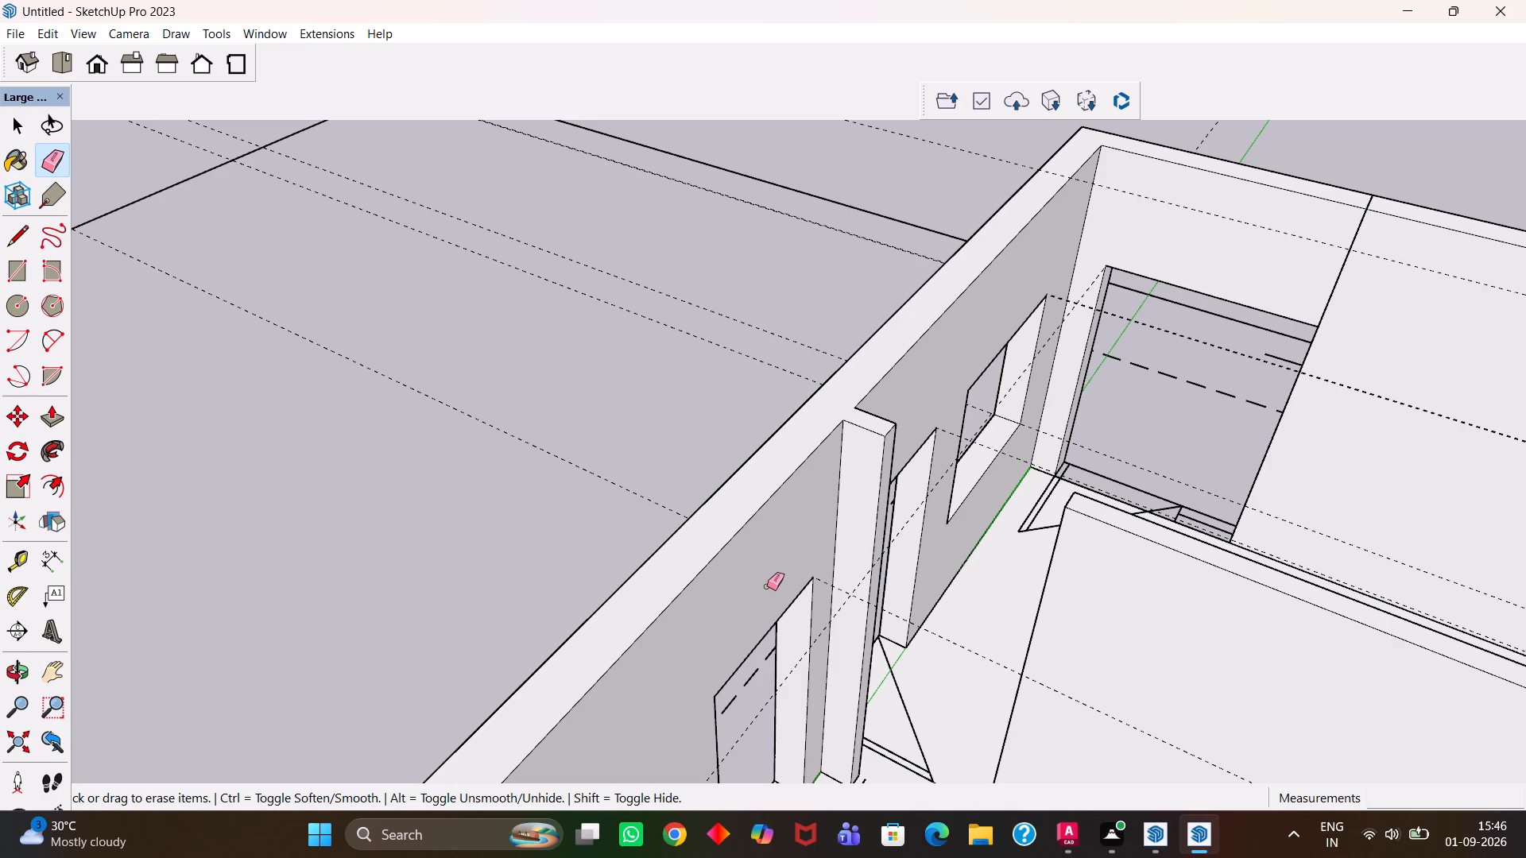
# Erase the leftover construction guides that run across the house and the open plot.
pyautogui.scroll(-2, 767, 586)
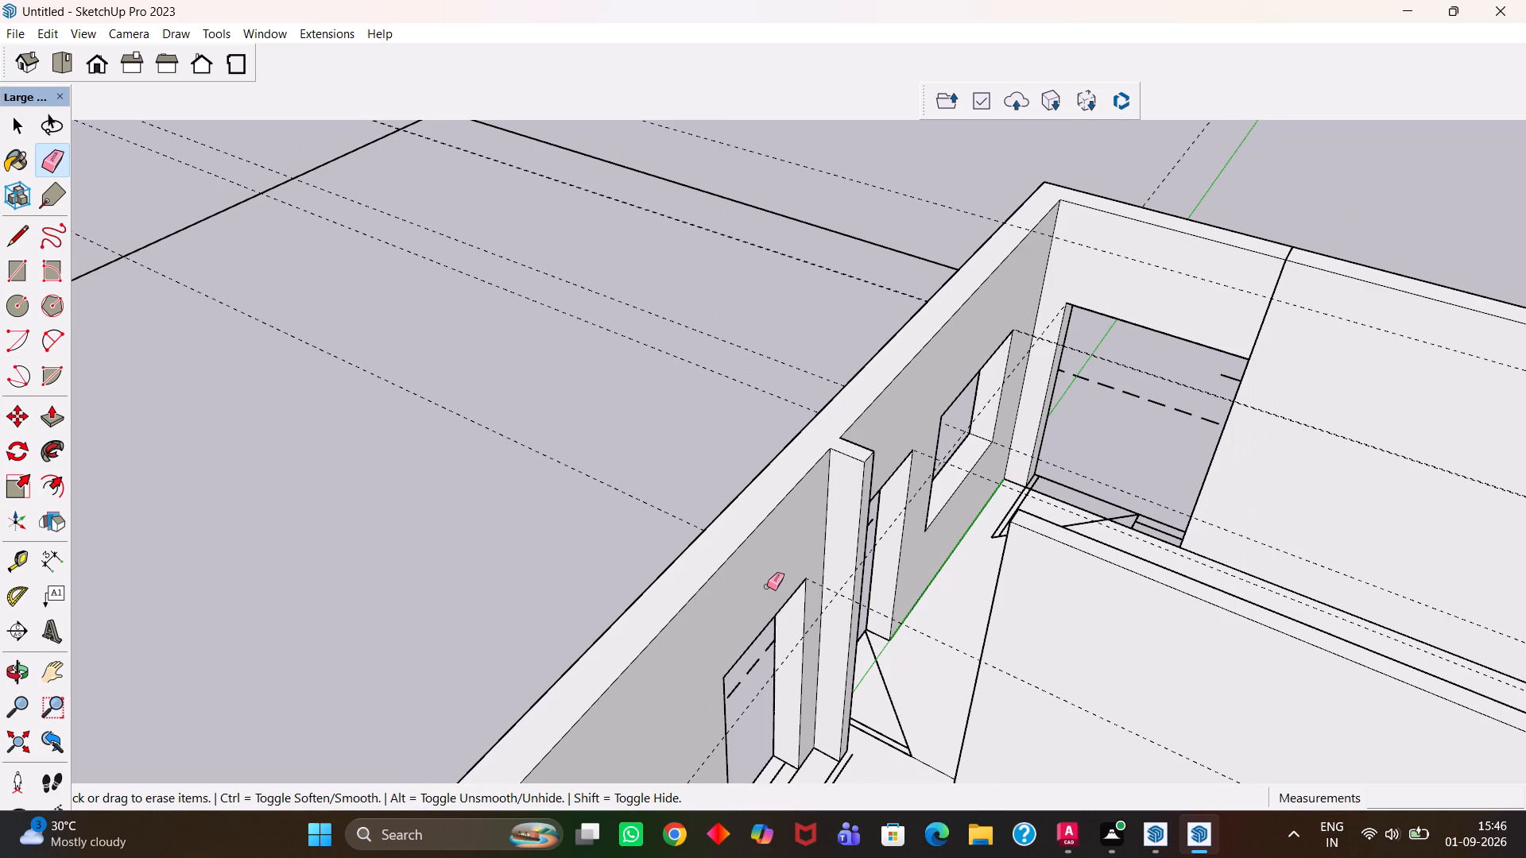
pyautogui.scroll(-2, 767, 586)
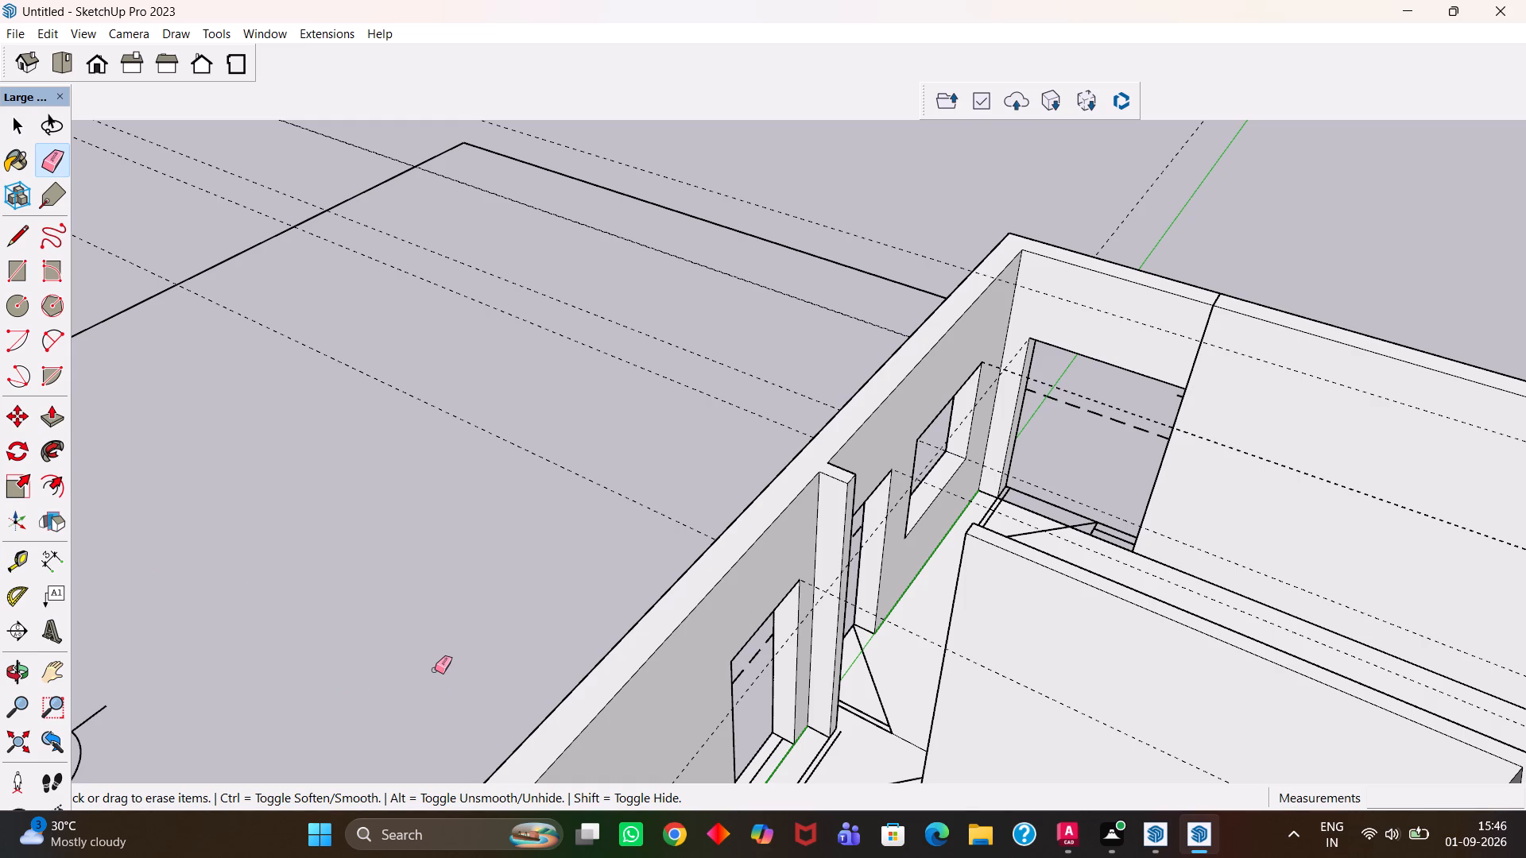
pyautogui.press('space')
pyautogui.click(573, 512)
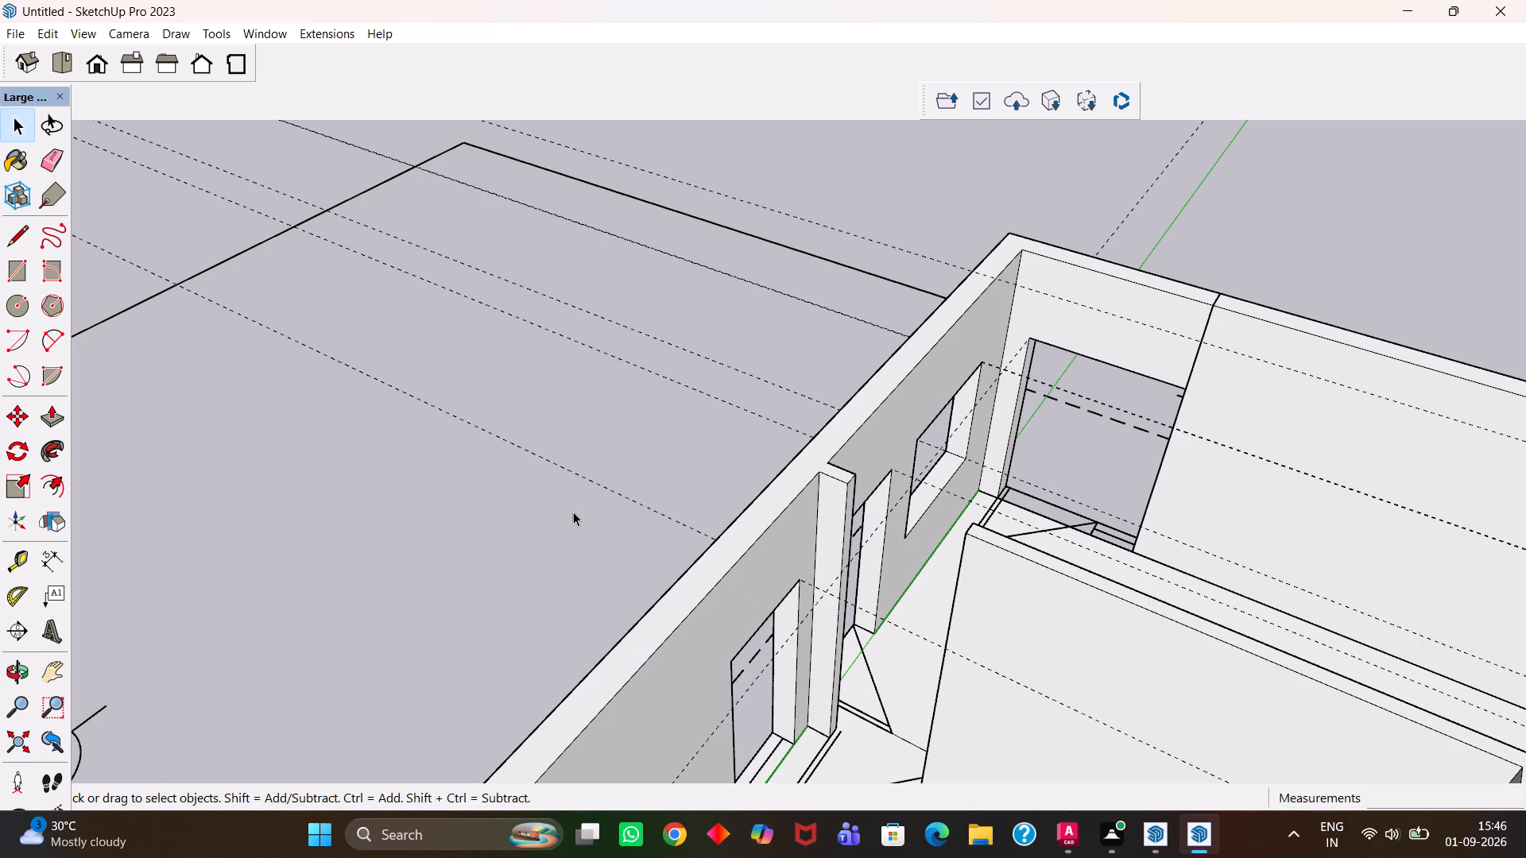
pyautogui.press('e')
pyautogui.click(610, 493)
pyautogui.moveTo(703, 399); pyautogui.dragTo(706, 398)
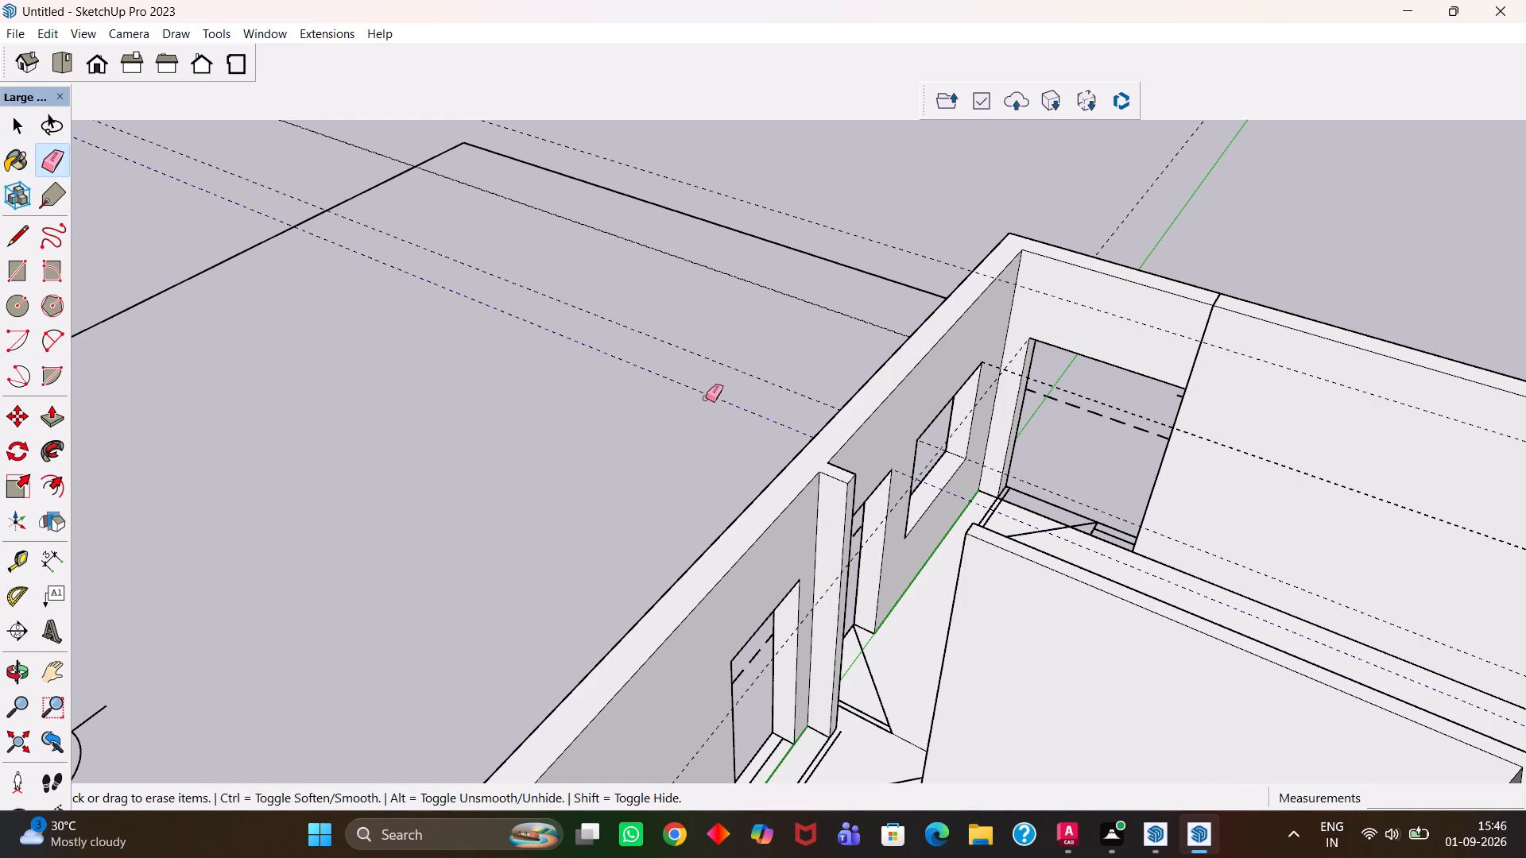
pyautogui.moveTo(706, 398); pyautogui.dragTo(714, 392)
pyautogui.click(733, 368)
pyautogui.moveTo(900, 239); pyautogui.dragTo(888, 249)
pyautogui.scroll(-2, 784, 301)
pyautogui.click(804, 300)
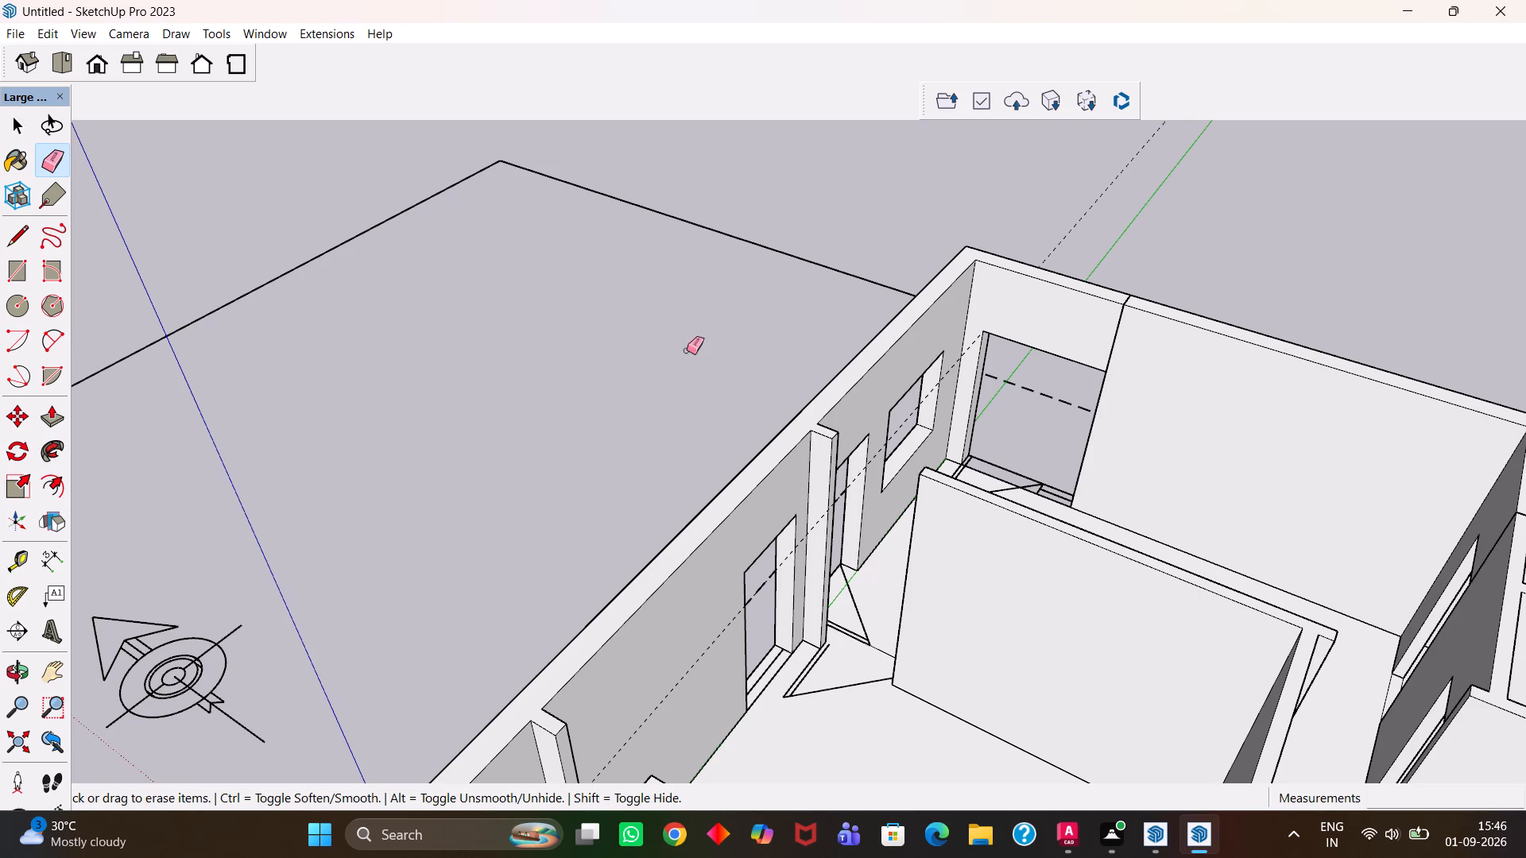
pyautogui.scroll(-4, 633, 388)
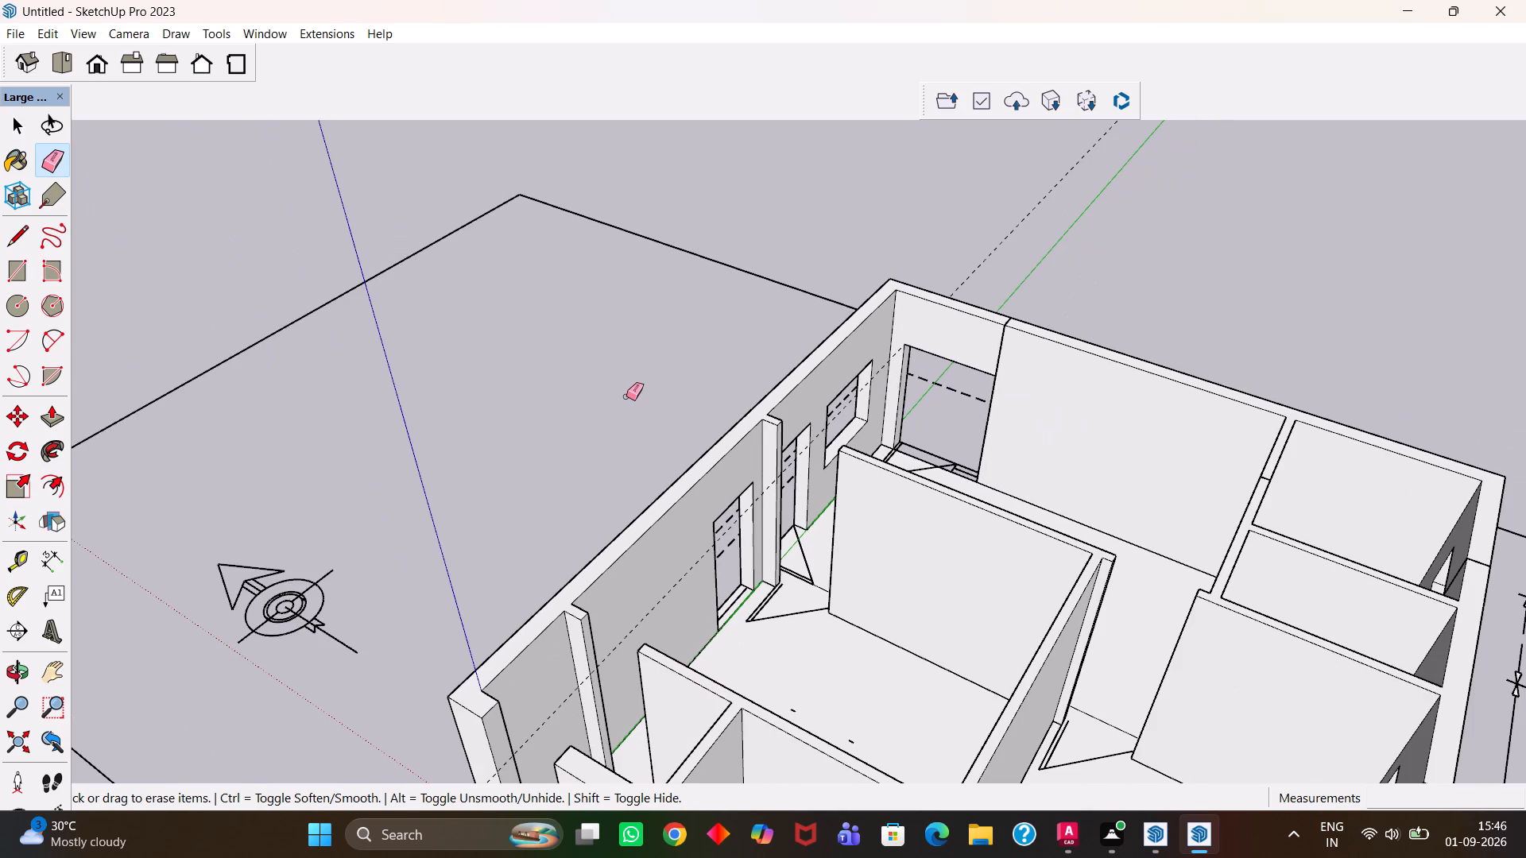
pyautogui.scroll(-3, 626, 396)
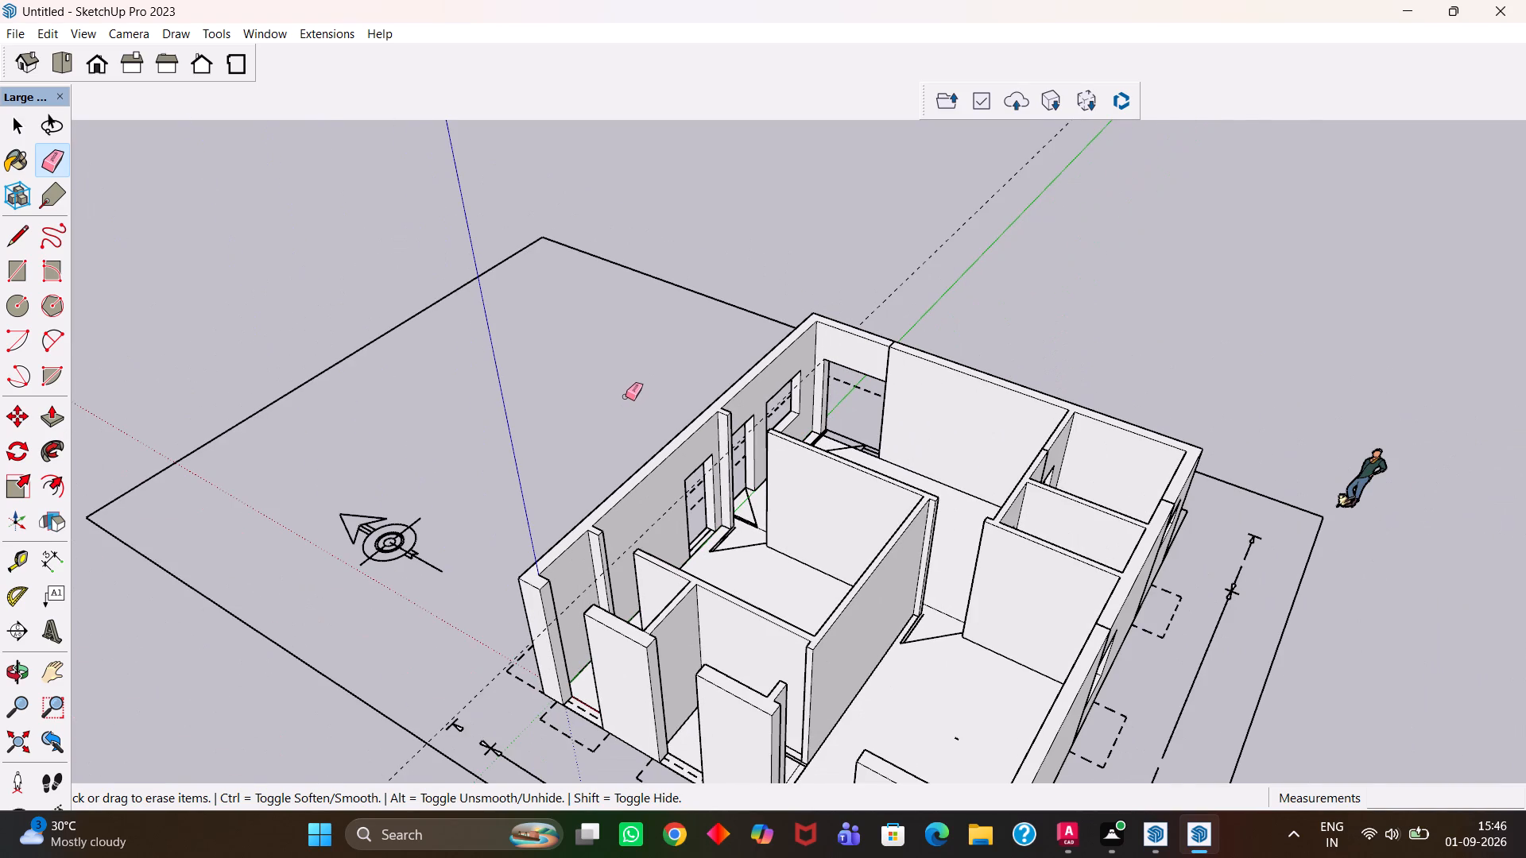
pyautogui.moveTo(897, 294); pyautogui.dragTo(880, 288)
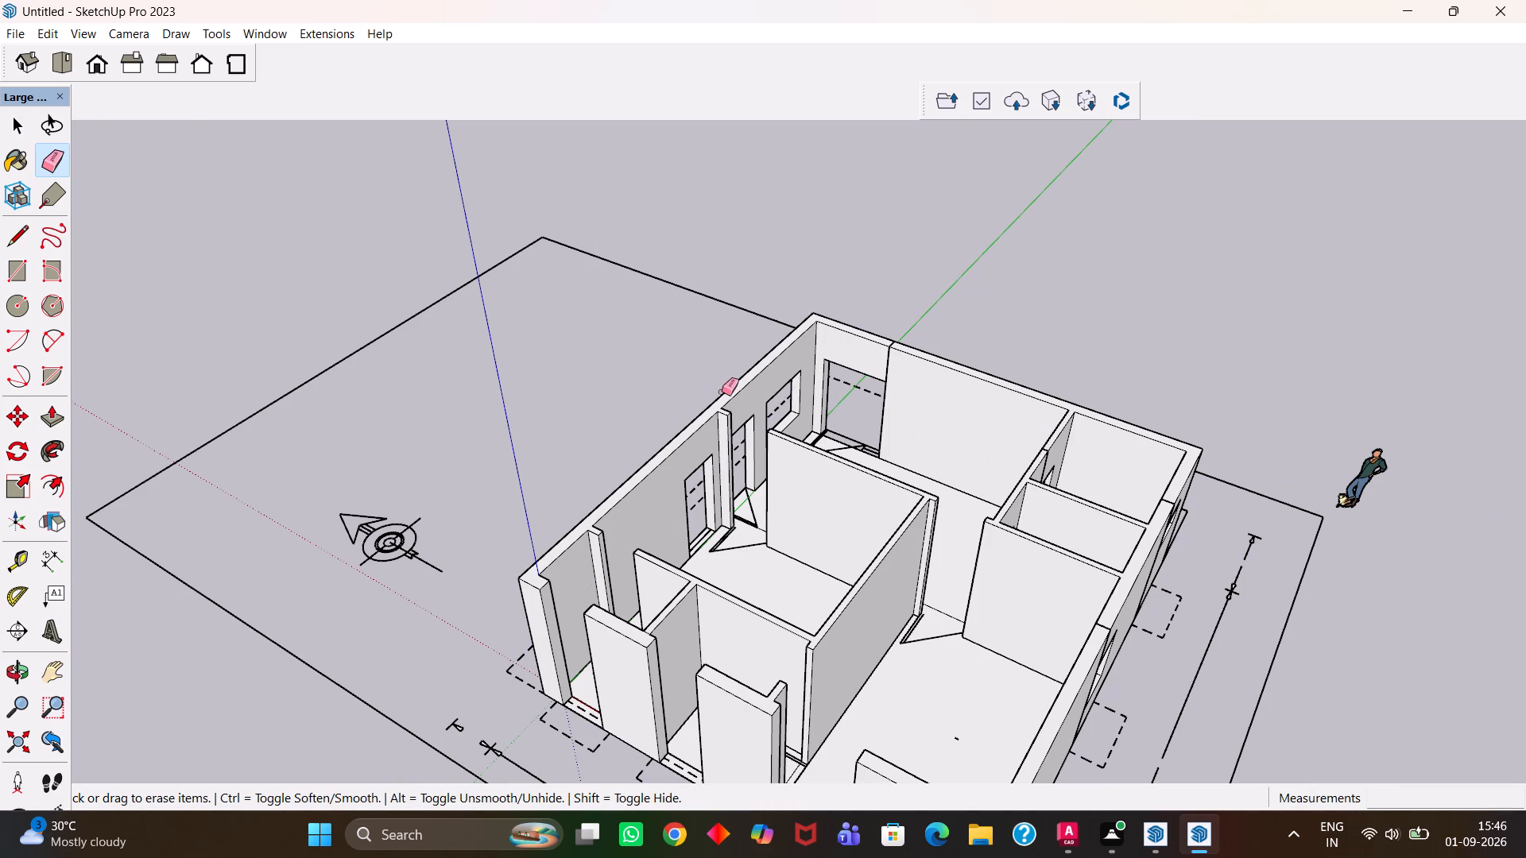
# On the wall end face at the outer opening nearest the corner, place one guide 3' above its base and another 4' above that.
pyautogui.scroll(-3, 724, 392)
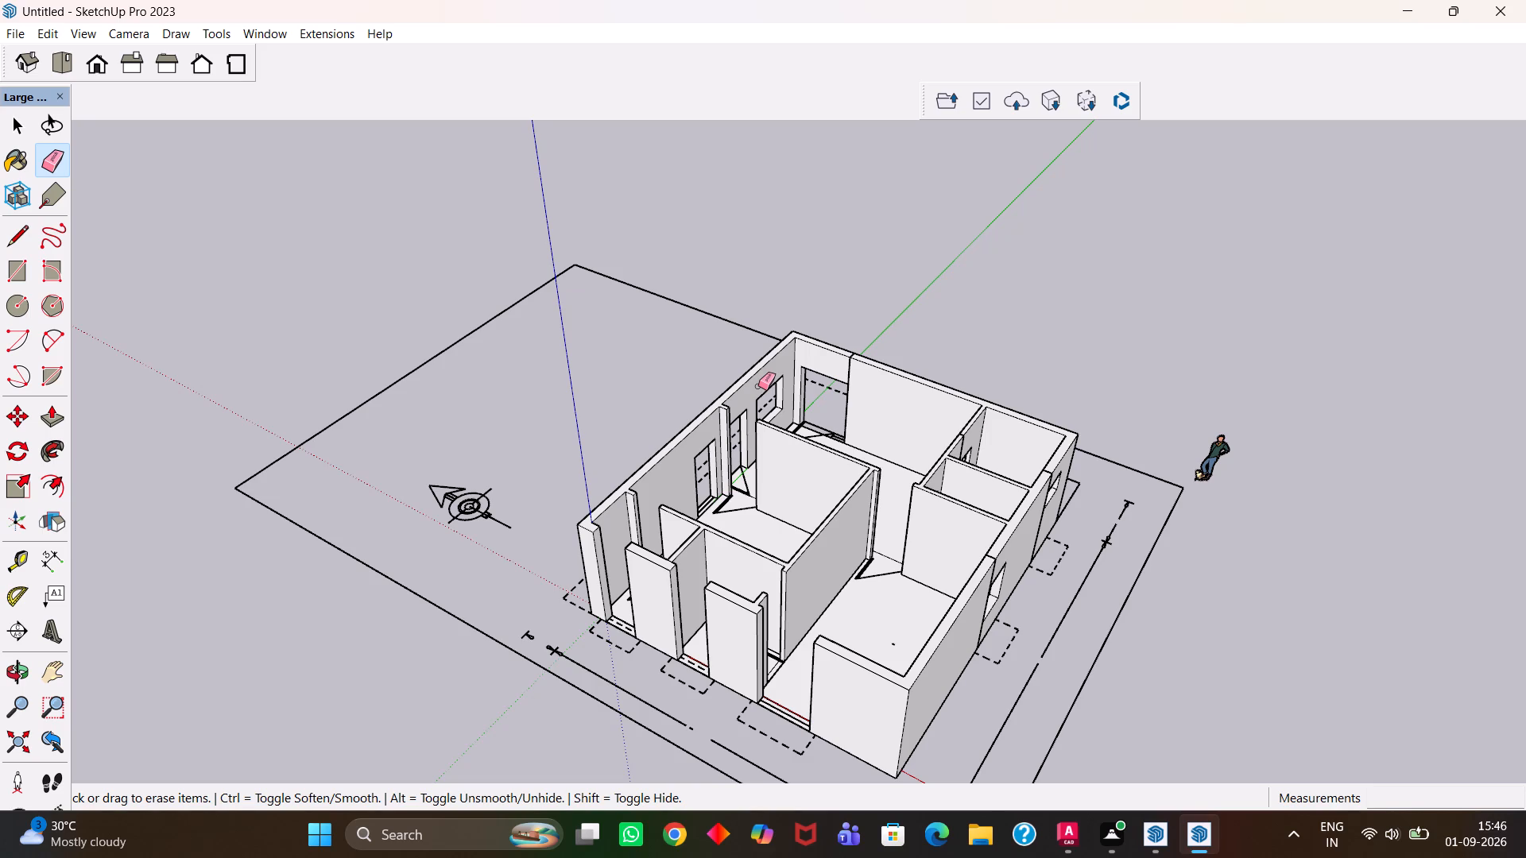
pyautogui.press('h')
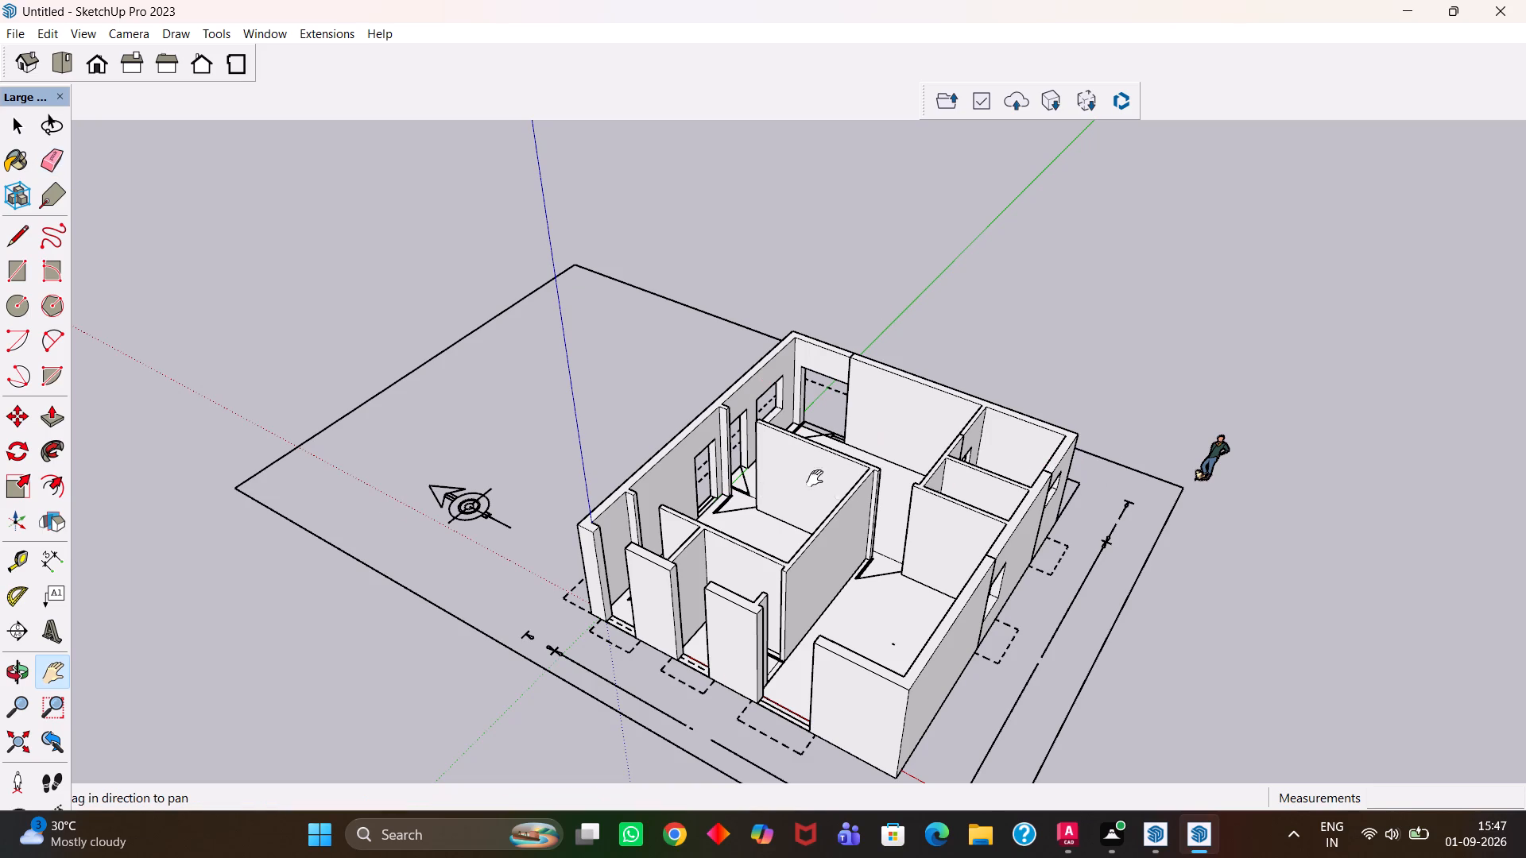
pyautogui.scroll(-4, 865, 552)
pyautogui.moveTo(765, 501); pyautogui.dragTo(979, 724, button='middle')
pyautogui.scroll(1, 796, 580)
pyautogui.scroll(4, 983, 729)
pyautogui.scroll(9, 905, 496)
pyautogui.scroll(-5, 863, 528)
pyautogui.moveTo(819, 580); pyautogui.dragTo(1052, 570, button='middle')
pyautogui.scroll(4, 1016, 591)
pyautogui.scroll(4, 883, 534)
pyautogui.moveTo(922, 502); pyautogui.dragTo(866, 601)
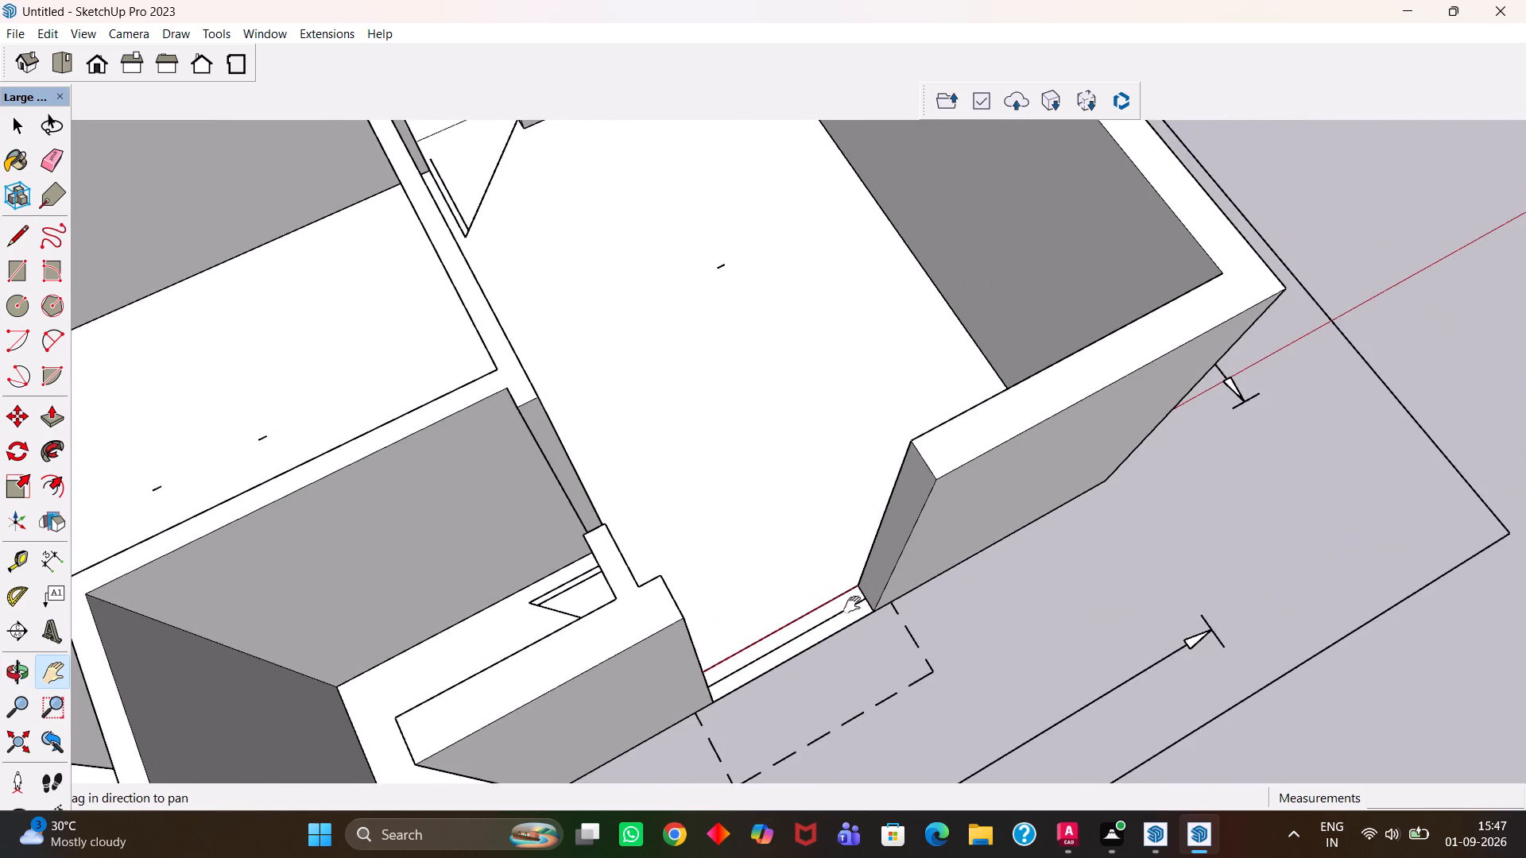
pyautogui.moveTo(823, 611); pyautogui.dragTo(855, 528, button='middle')
pyautogui.scroll(6, 855, 528)
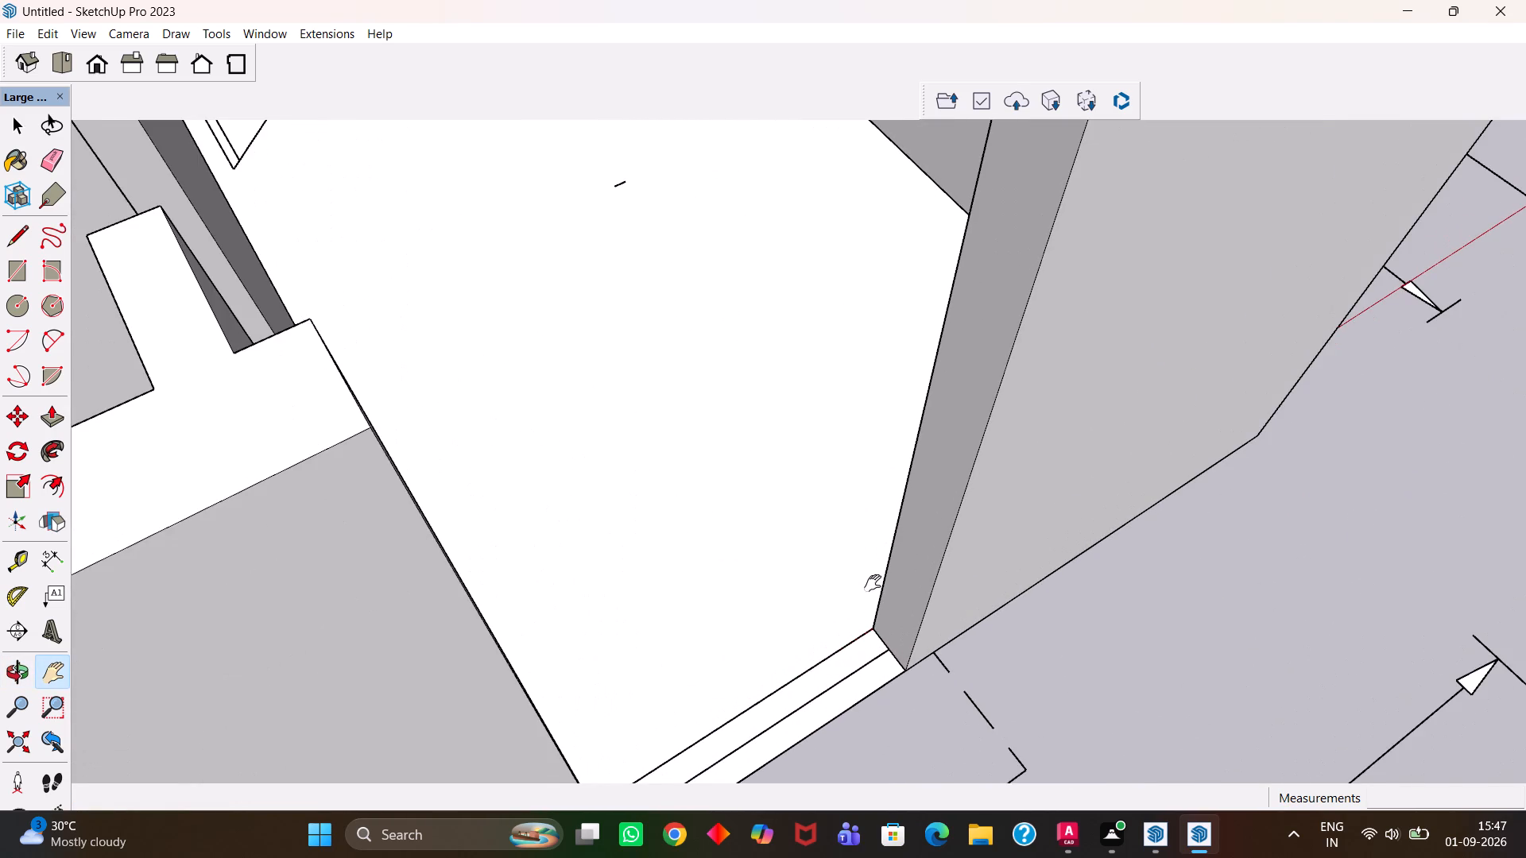
pyautogui.moveTo(895, 611); pyautogui.dragTo(899, 597, button='middle')
pyautogui.press('t')
pyautogui.scroll(3, 898, 674)
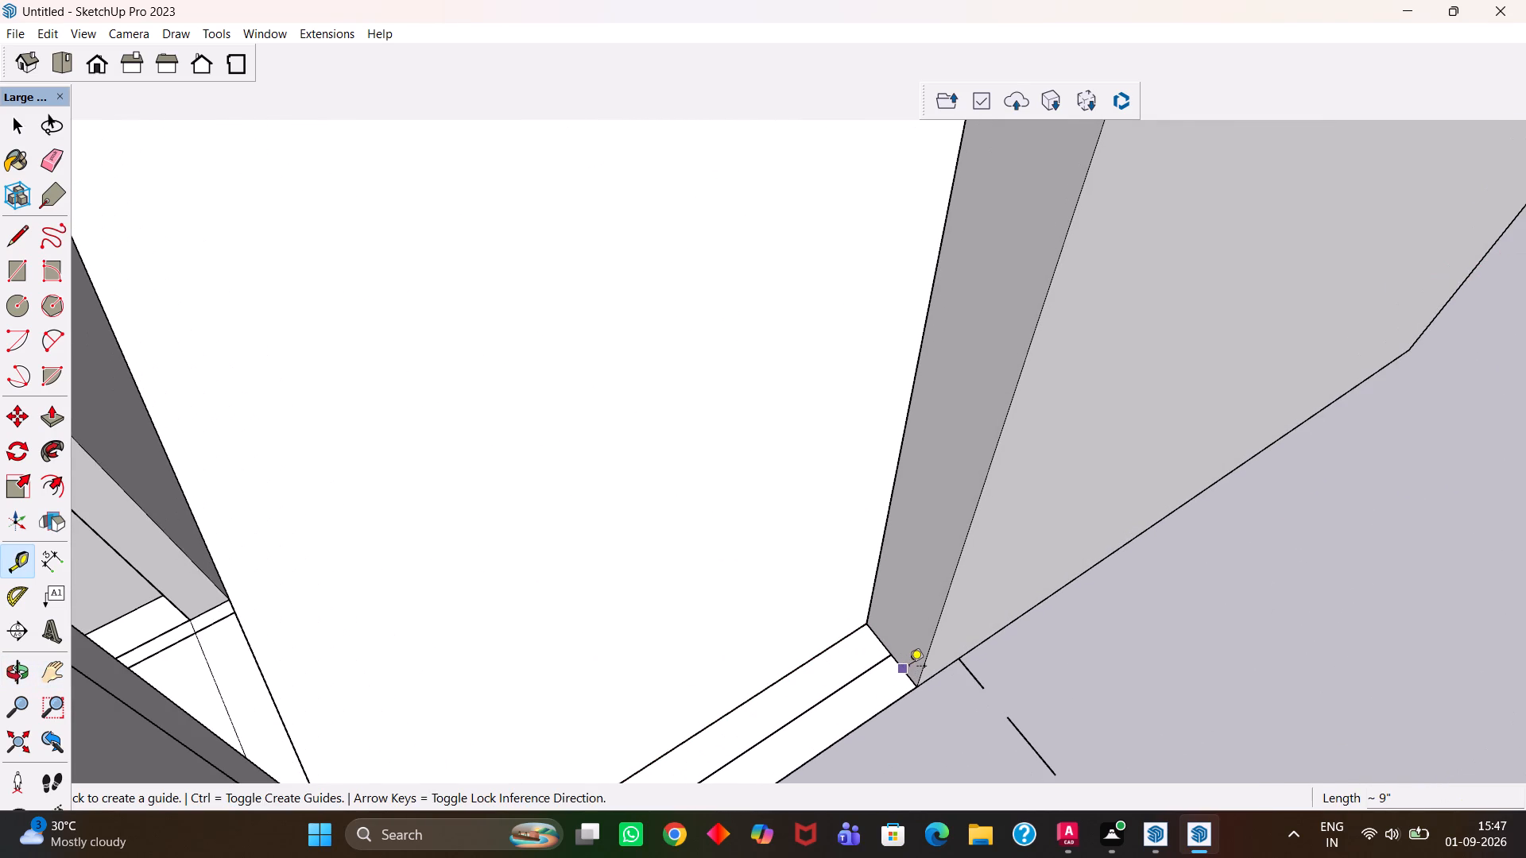
pyautogui.doubleClick(909, 667)
pyautogui.click(901, 667)
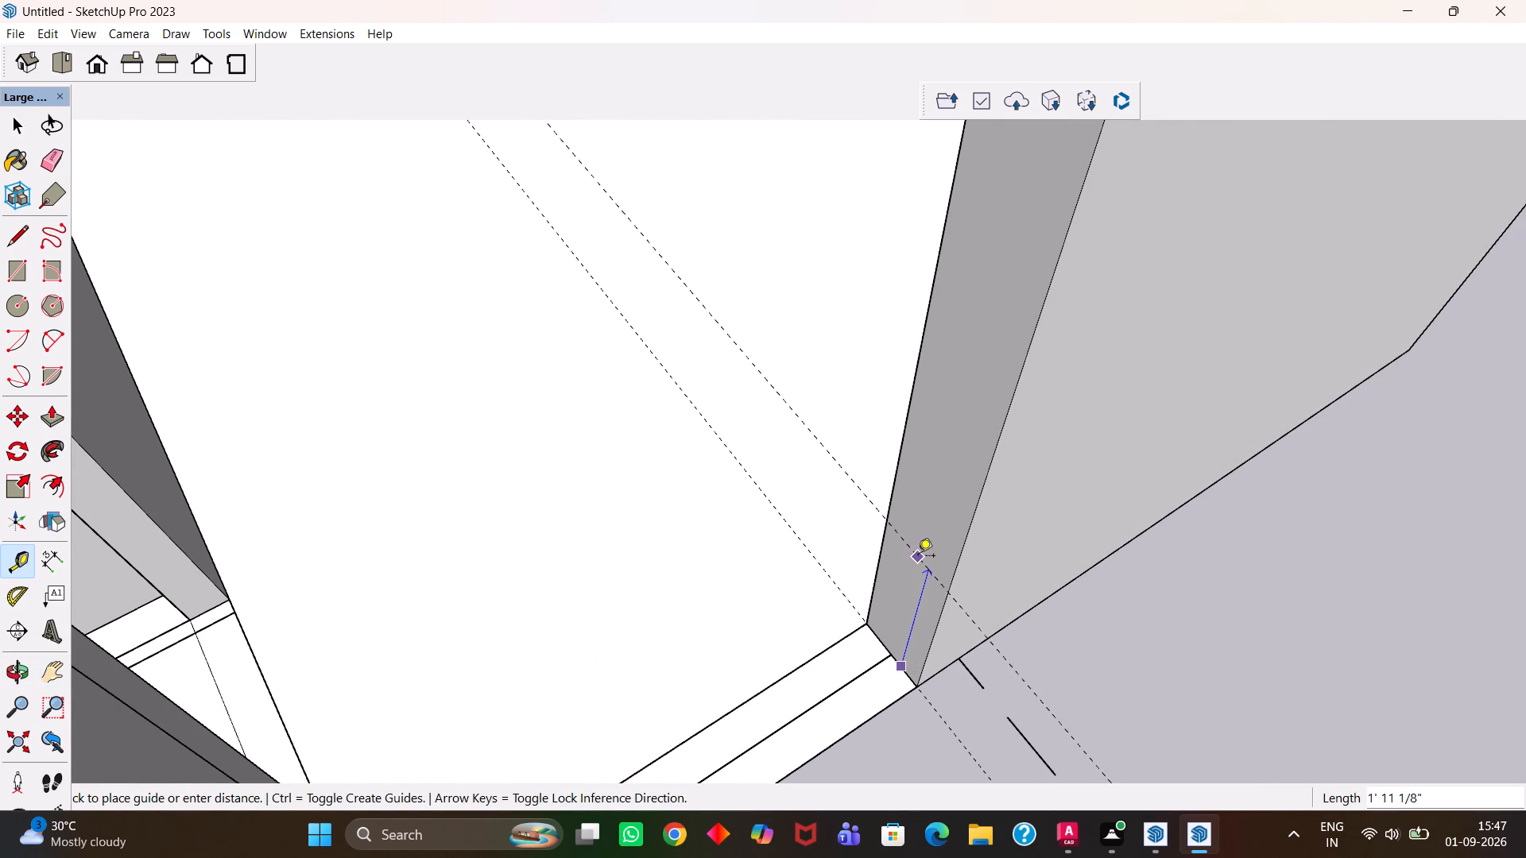
pyautogui.write("3'")
pyautogui.press('Return')
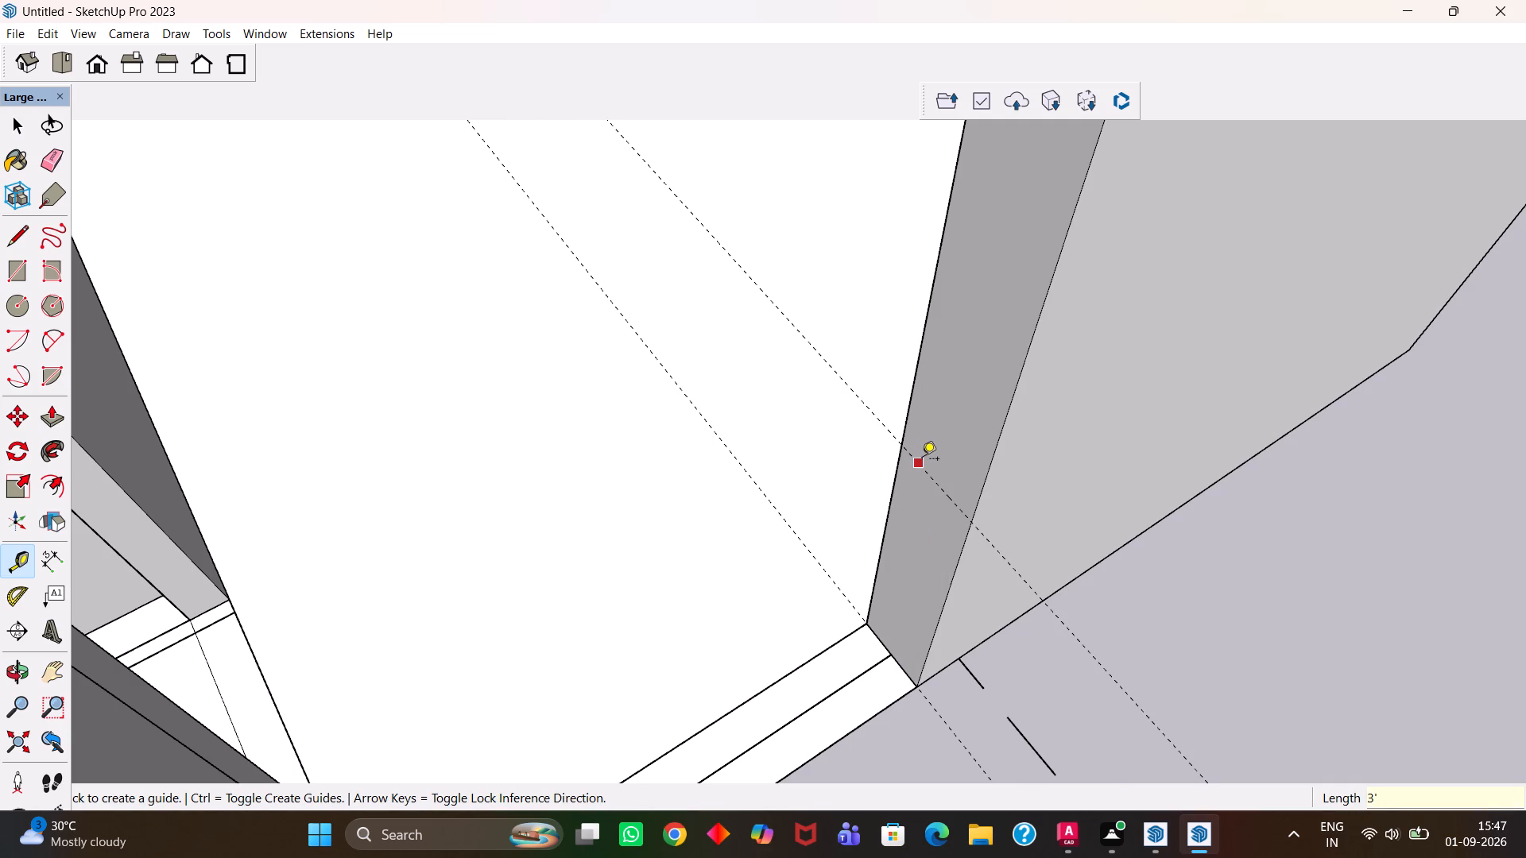
pyautogui.click(922, 461)
pyautogui.write("4'")
pyautogui.press('Return')
# Open the wall group and draw a 4' by about 9" rectangle between the two guides on the wall end face.
pyautogui.press('h')
pyautogui.scroll(-7, 939, 370)
pyautogui.moveTo(978, 311); pyautogui.dragTo(916, 446)
pyautogui.scroll(2, 890, 461)
pyautogui.scroll(-2, 895, 458)
pyautogui.press('space')
pyautogui.click(901, 435)
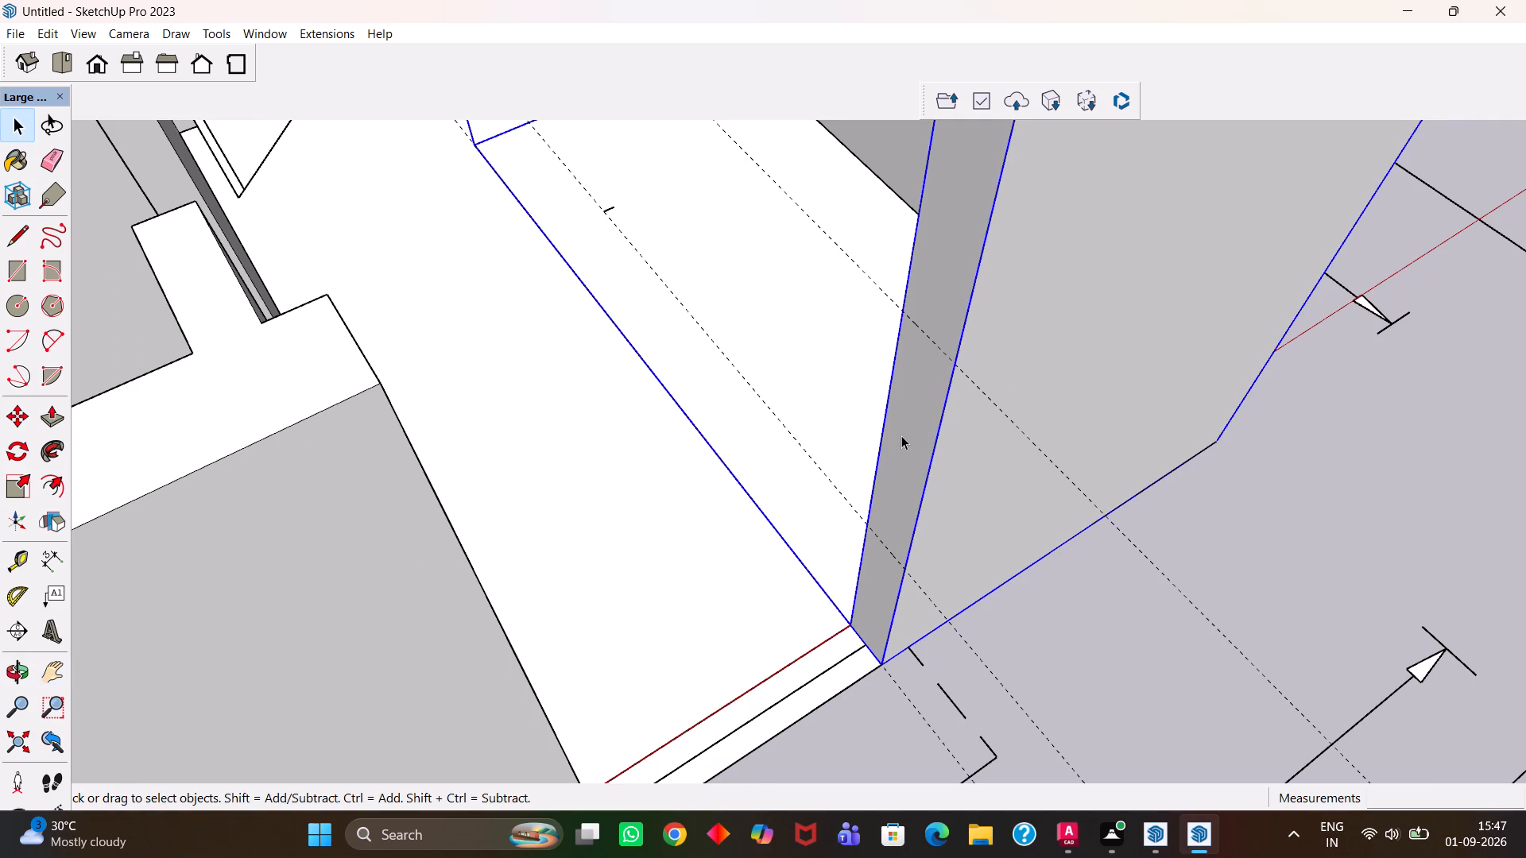
pyautogui.doubleClick(901, 435)
pyautogui.press('r')
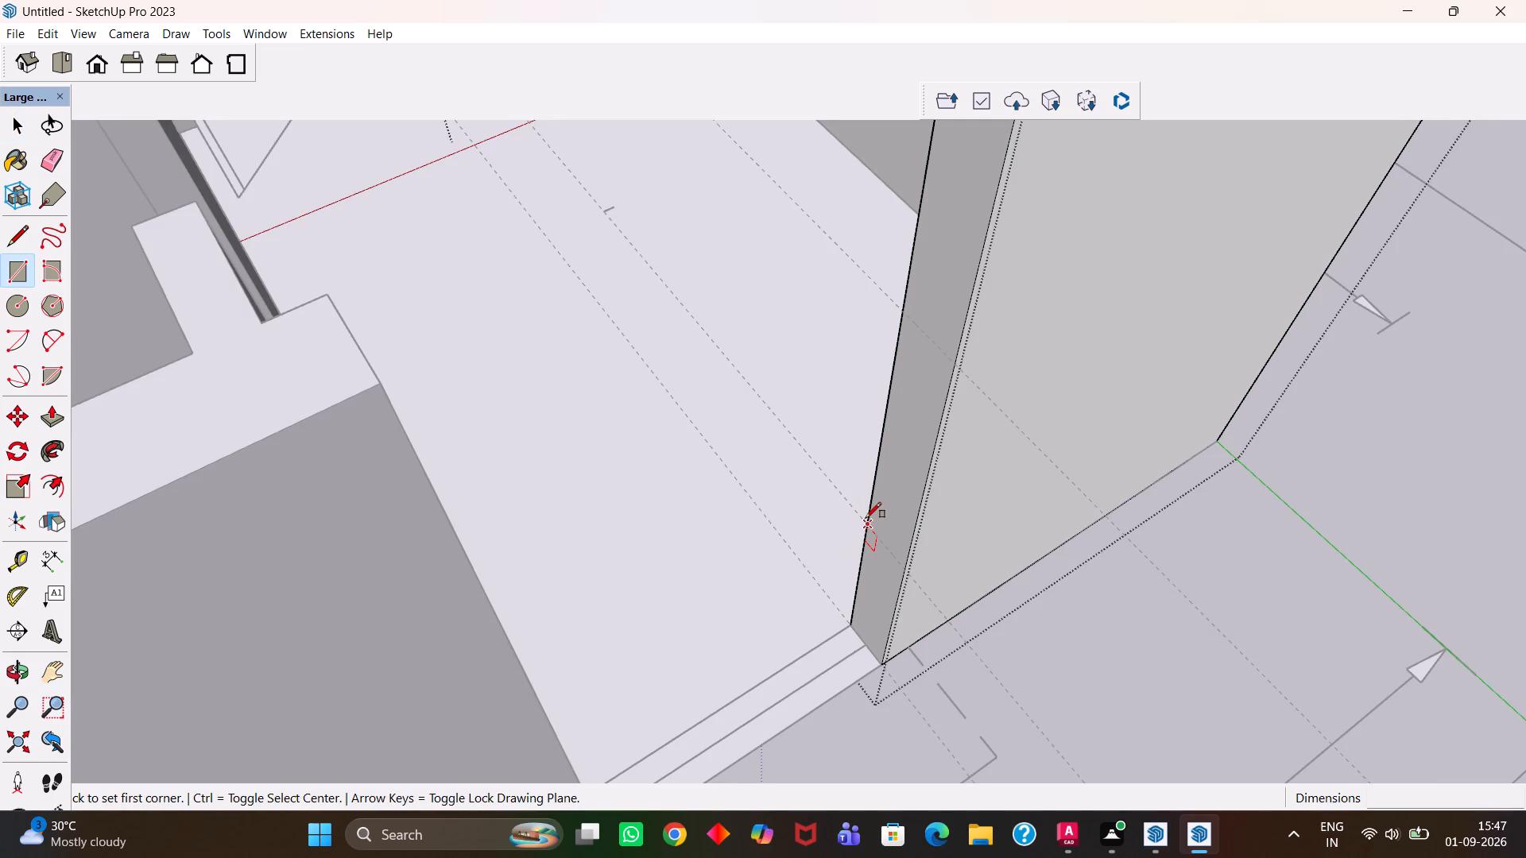
pyautogui.click(866, 518)
pyautogui.click(956, 370)
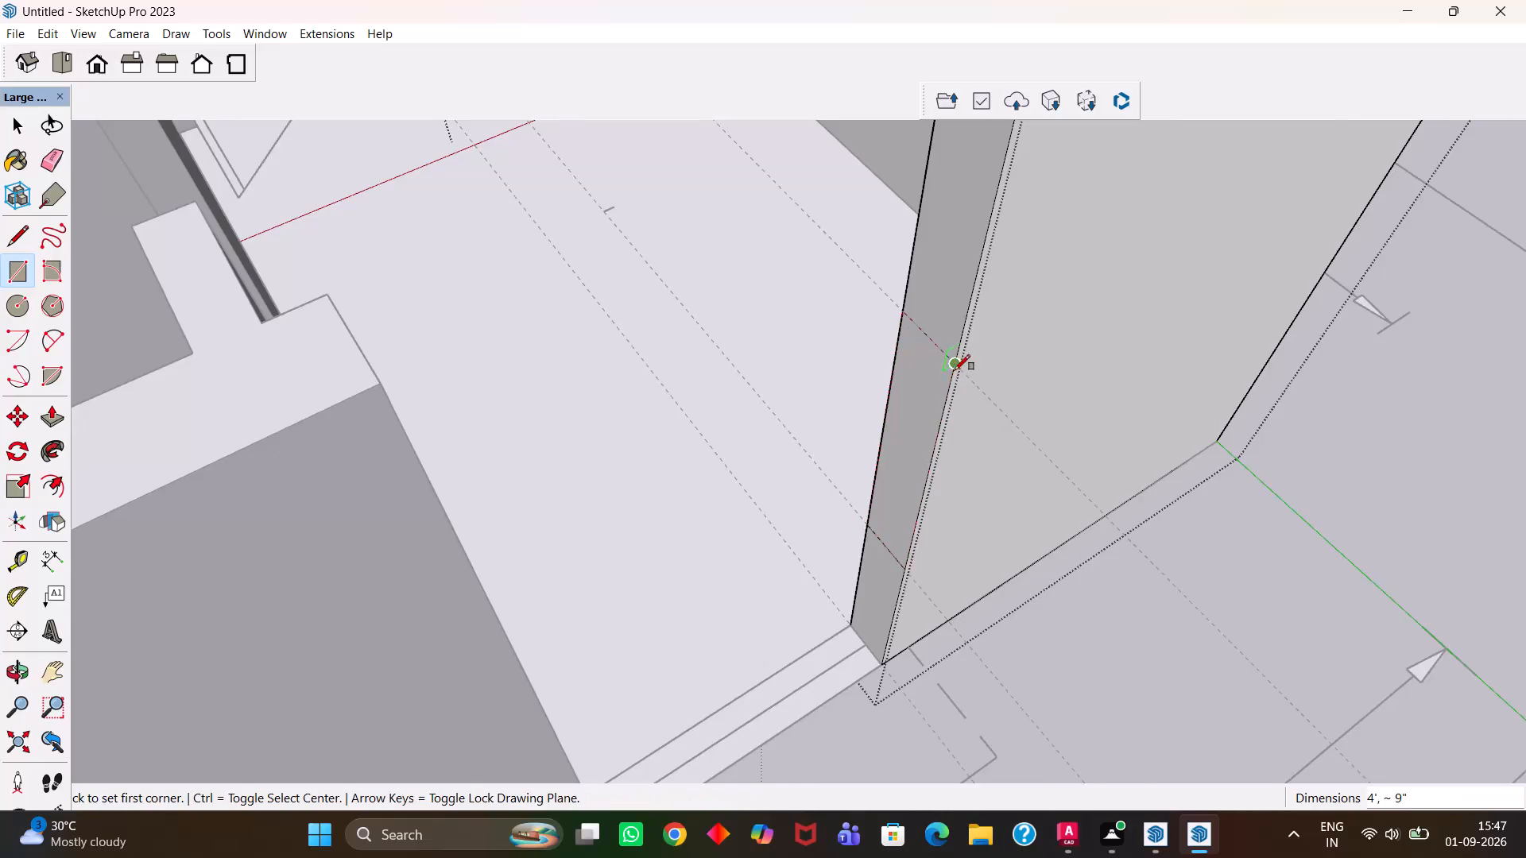
# Push/Pull the end face above the upper guide about 4' 6" across the window opening to the opposite wall end.
pyautogui.scroll(-5, 949, 374)
pyautogui.moveTo(953, 373); pyautogui.dragTo(905, 395, button='middle')
pyautogui.scroll(-2, 905, 395)
pyautogui.press('space')
pyautogui.click(947, 321)
pyautogui.press('p')
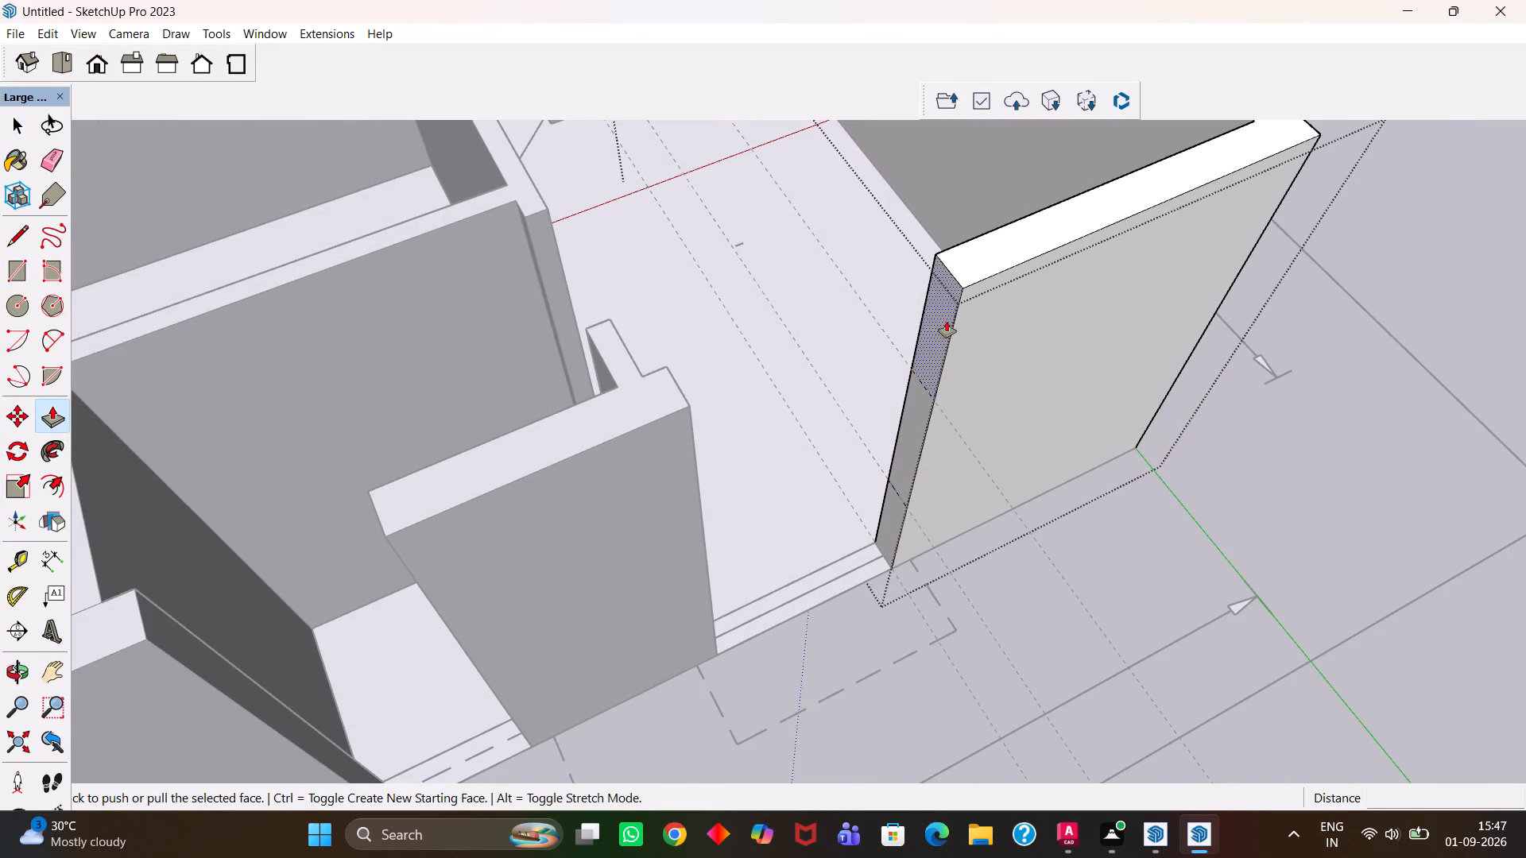
pyautogui.click(947, 321)
pyautogui.click(685, 402)
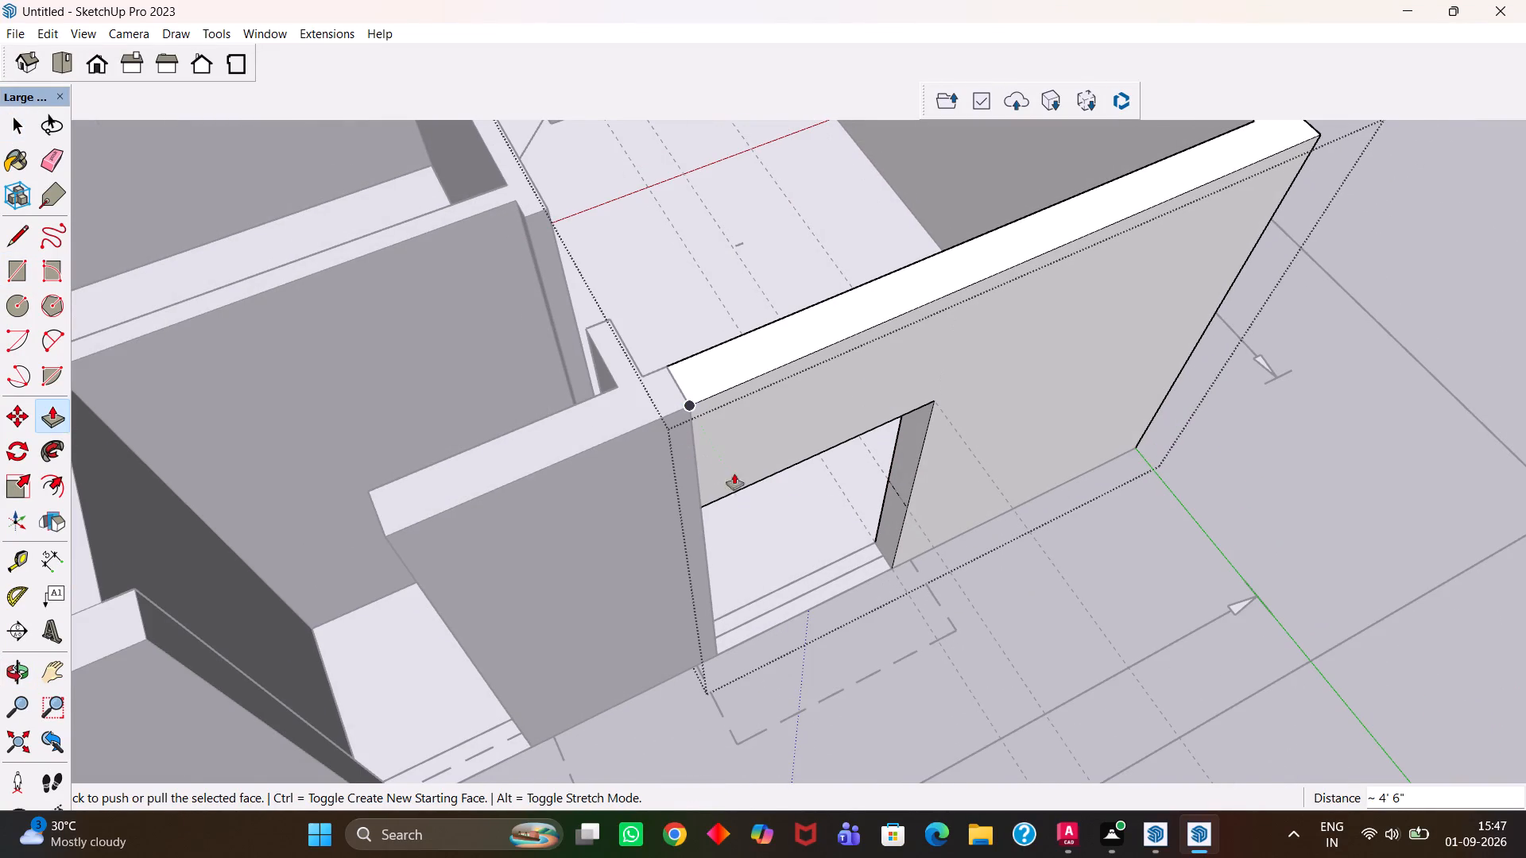
# Push/Pull the end face below the lower guide across the opening to the opposite wall as the sill, and close the wall group.
pyautogui.press('space')
pyautogui.click(894, 515)
pyautogui.press('p')
pyautogui.click(894, 515)
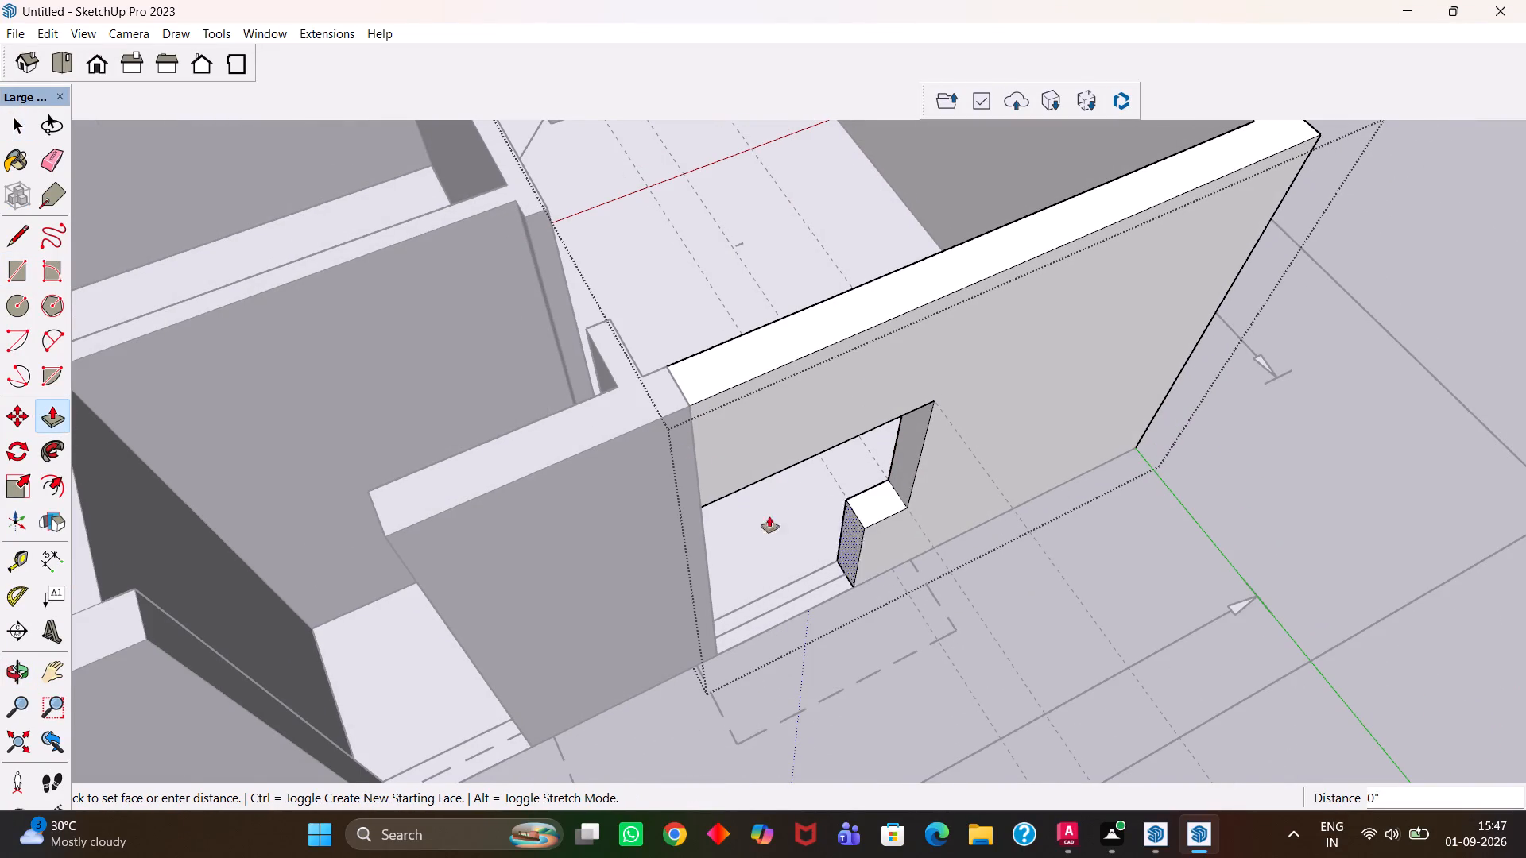
pyautogui.click(697, 491)
pyautogui.press('h')
pyautogui.scroll(-4, 697, 492)
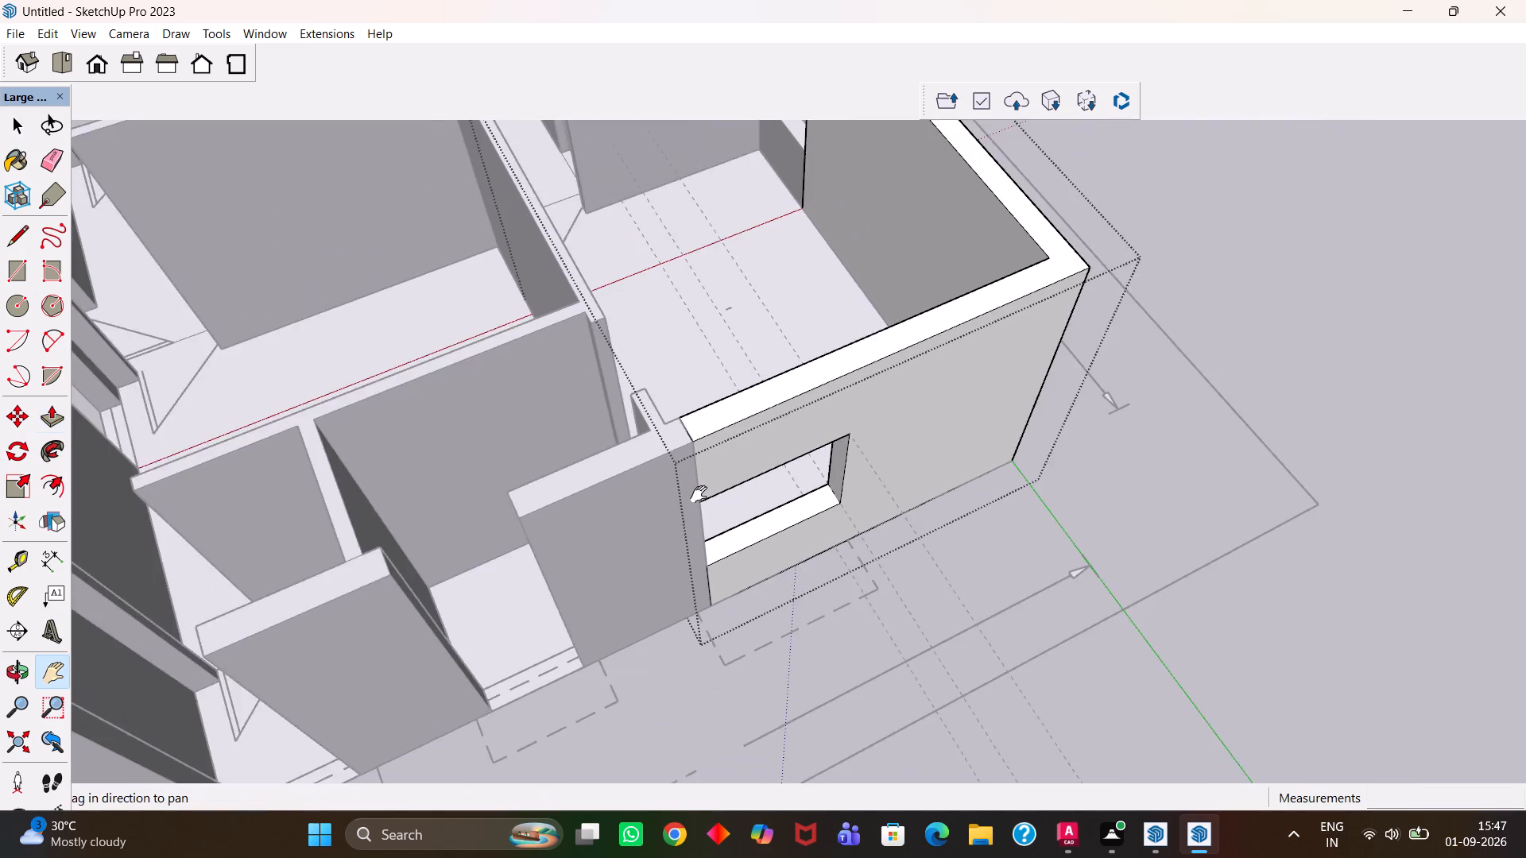
pyautogui.scroll(-6, 699, 494)
pyautogui.moveTo(838, 496); pyautogui.dragTo(796, 517, button='middle')
pyautogui.press('space')
pyautogui.click(1155, 367)
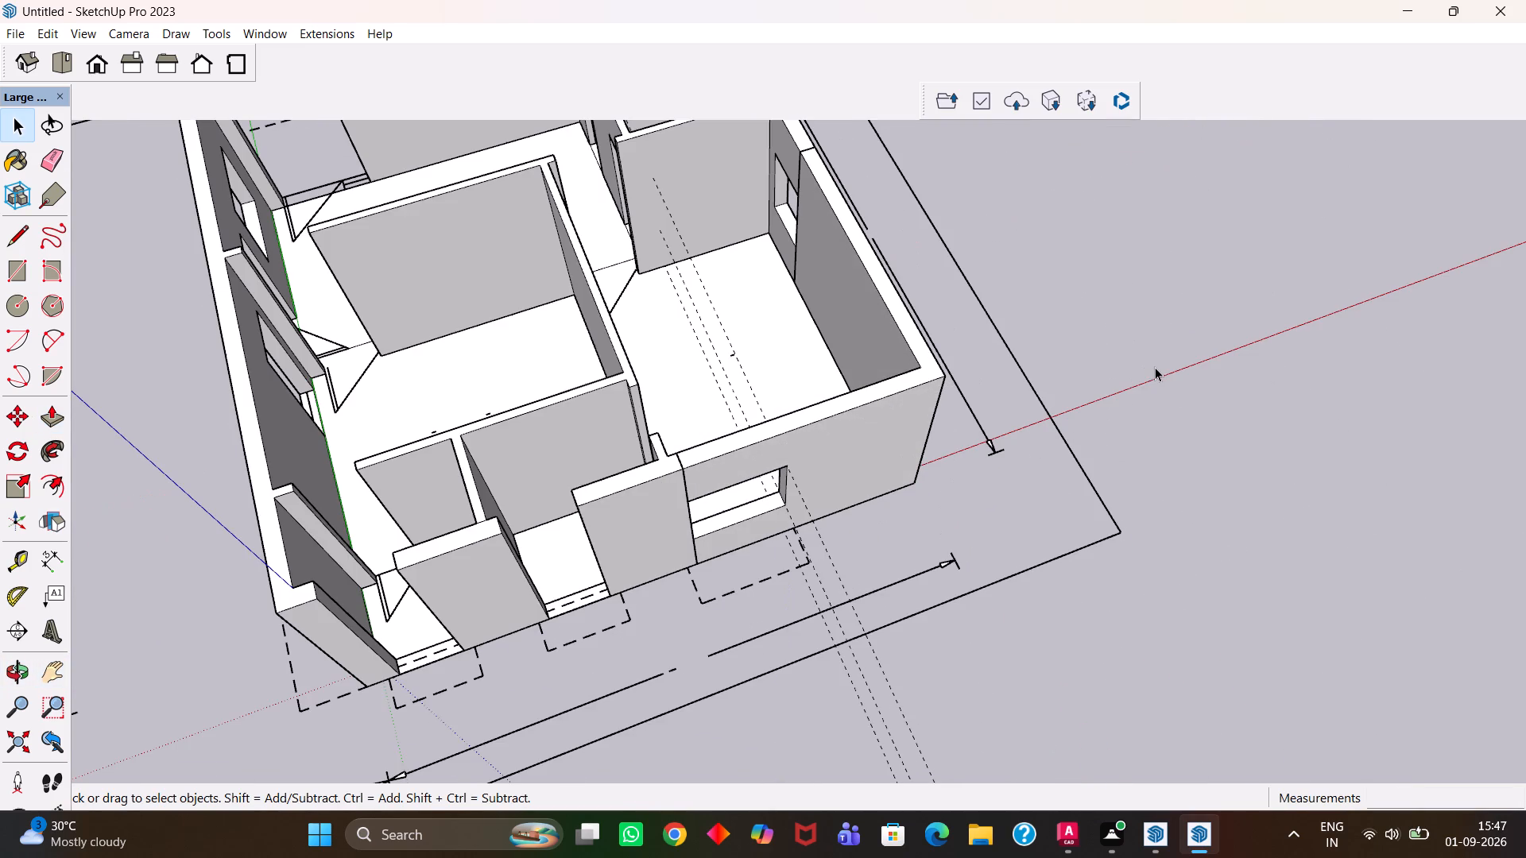
# Place a guide 4' below the top edge of the wall end at the adjacent narrower opening in the same outer wall.
pyautogui.press('h')
pyautogui.moveTo(672, 497); pyautogui.dragTo(862, 423)
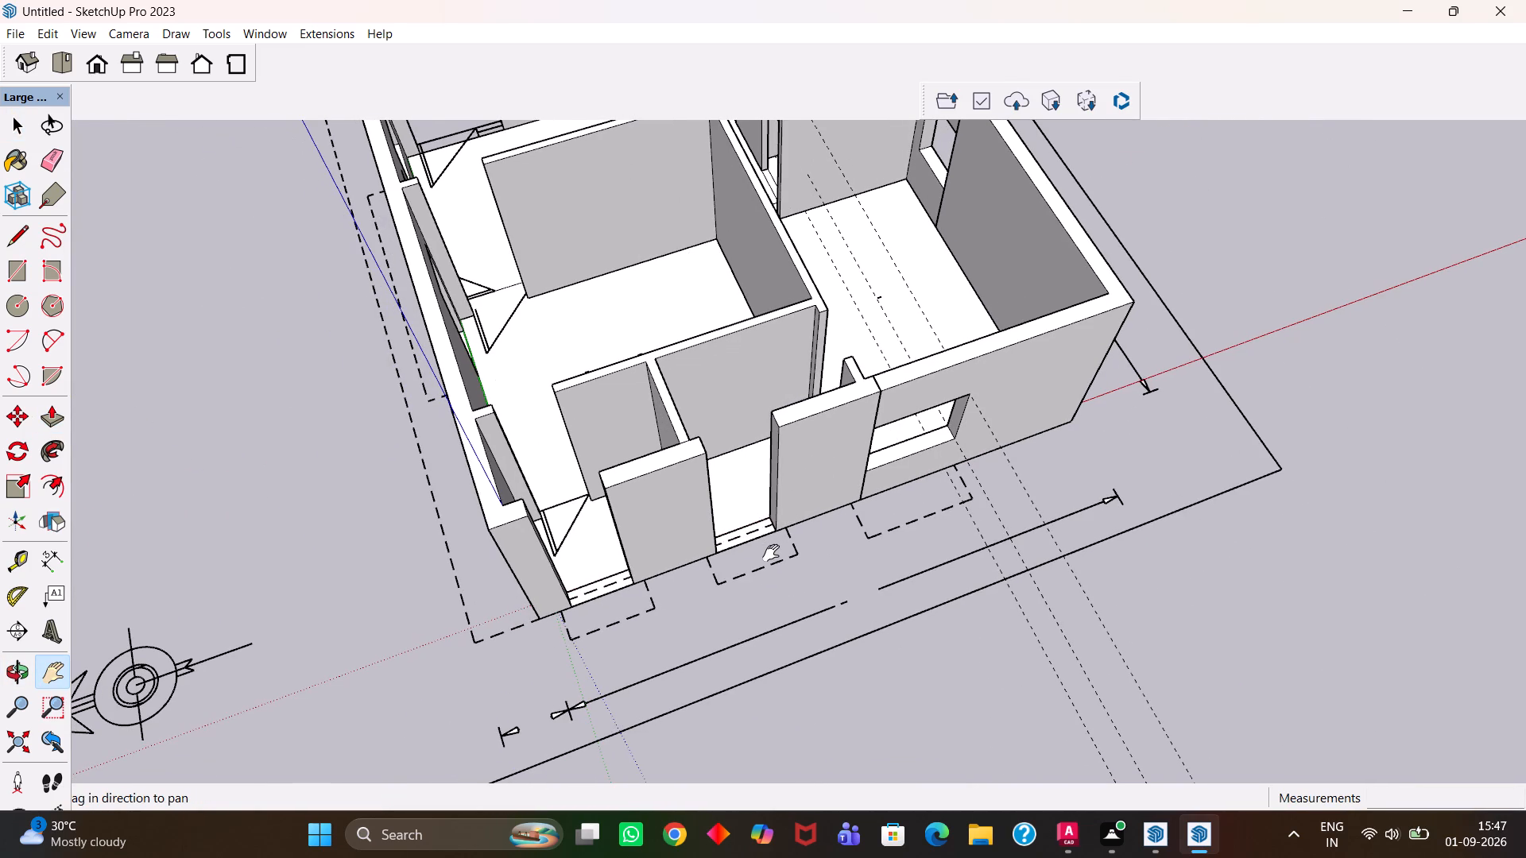
pyautogui.scroll(6, 774, 558)
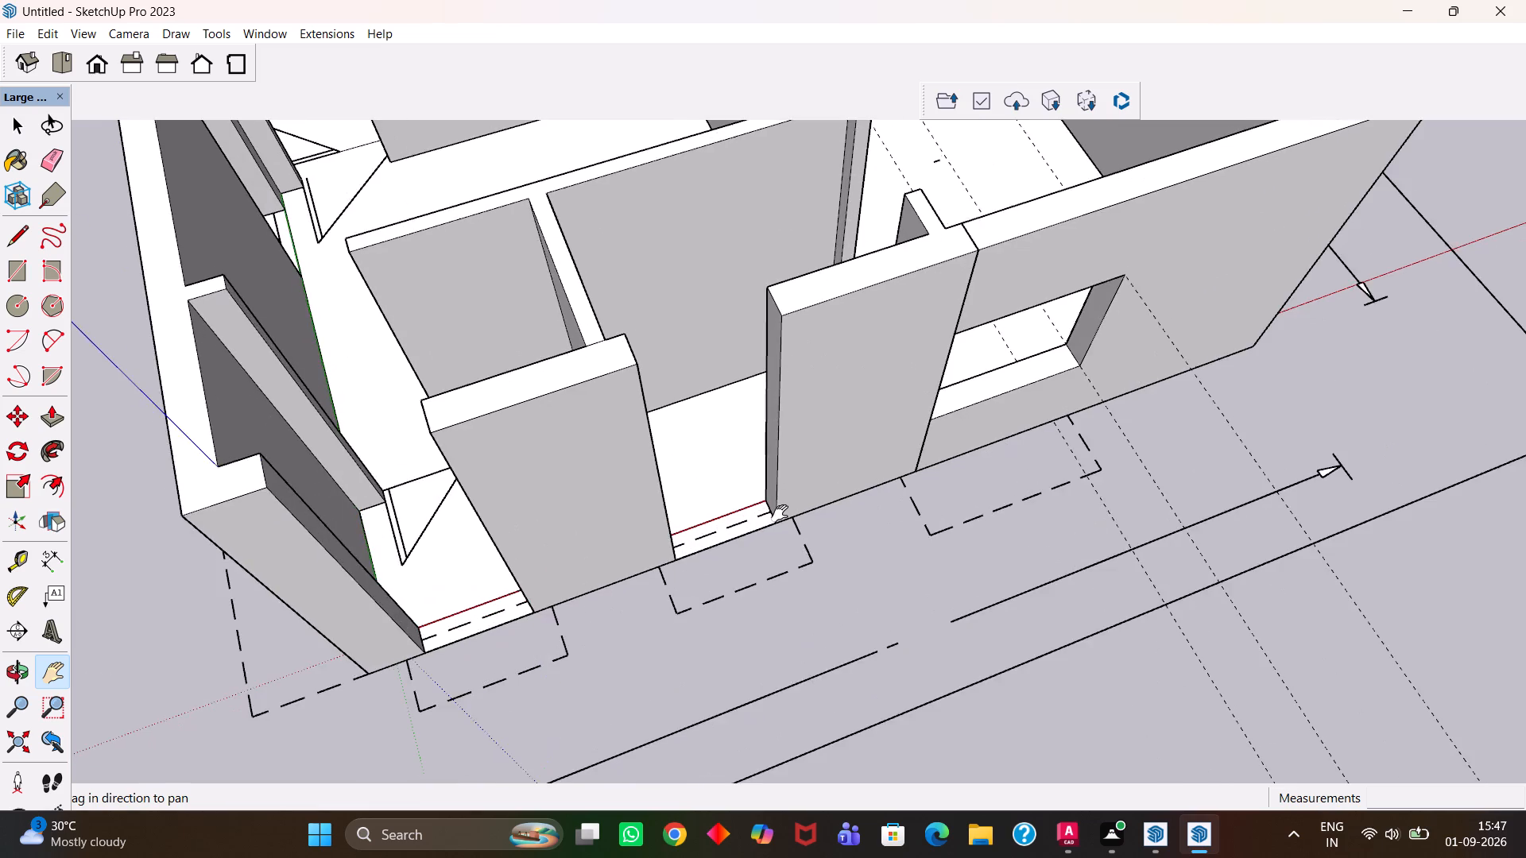
pyautogui.scroll(-4, 780, 513)
pyautogui.scroll(1, 751, 436)
pyautogui.moveTo(751, 436); pyautogui.dragTo(830, 517, button='middle')
pyautogui.scroll(3, 773, 497)
pyautogui.moveTo(765, 532); pyautogui.dragTo(837, 481, button='middle')
pyautogui.moveTo(784, 453); pyautogui.dragTo(792, 492)
pyautogui.moveTo(813, 558); pyautogui.dragTo(784, 541, button='middle')
pyautogui.press('t')
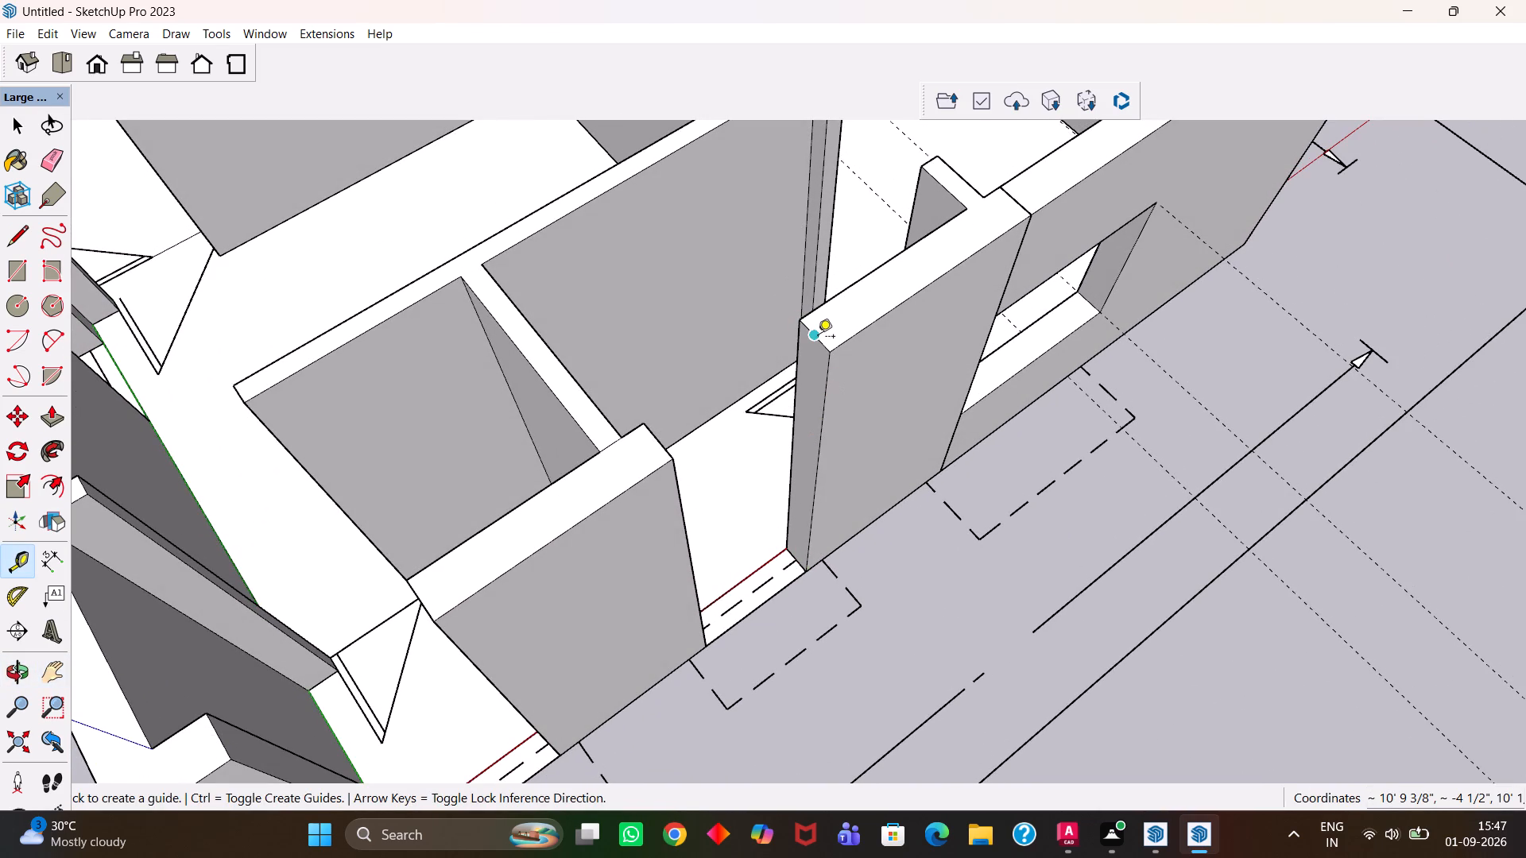
pyautogui.click(818, 338)
pyautogui.click(818, 338)
pyautogui.click(814, 334)
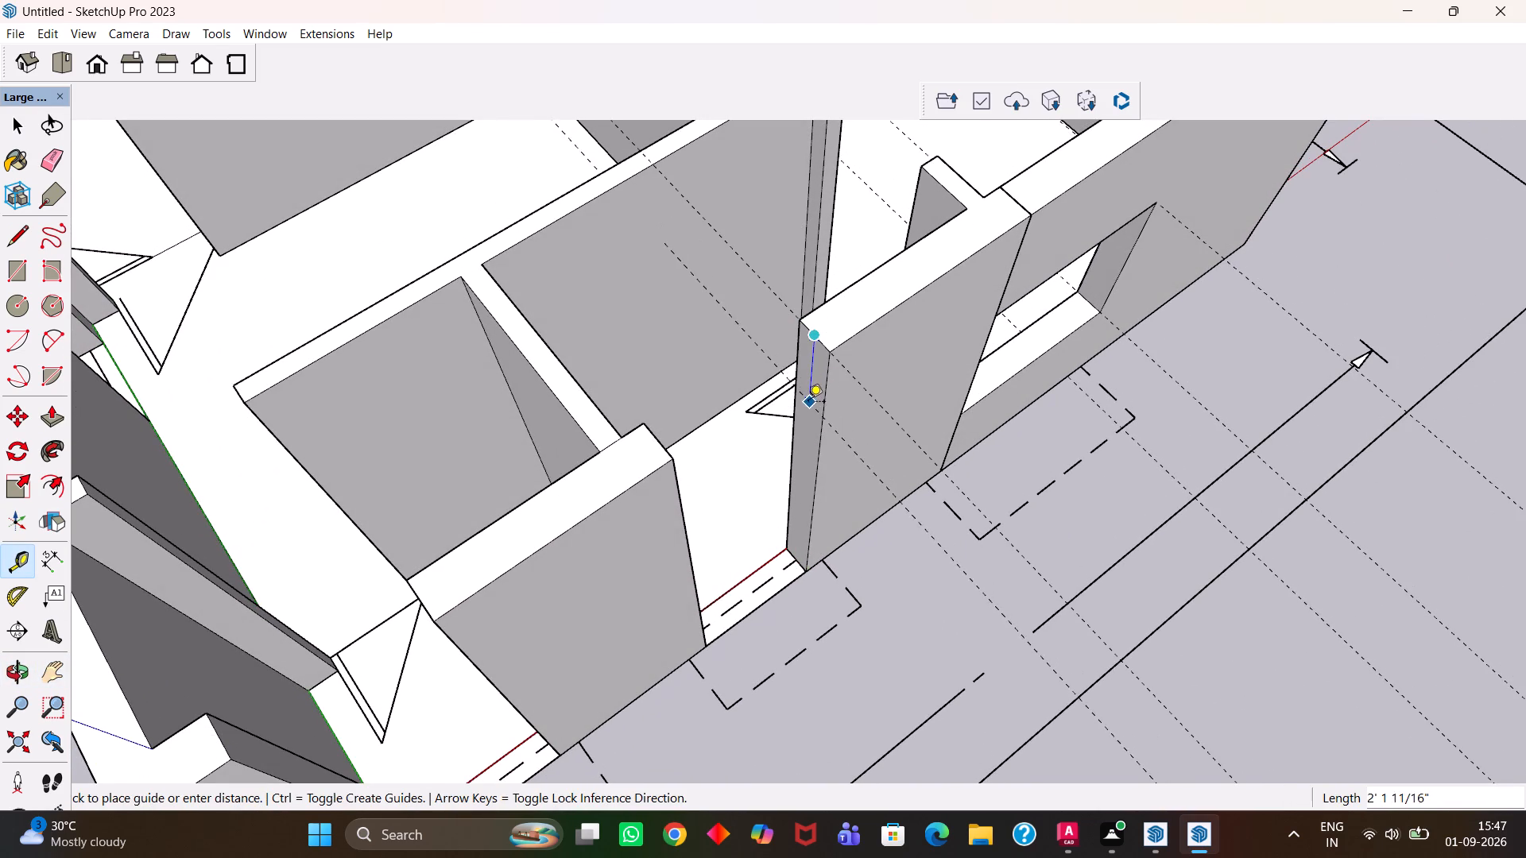
pyautogui.write("4'")
pyautogui.press('Return')
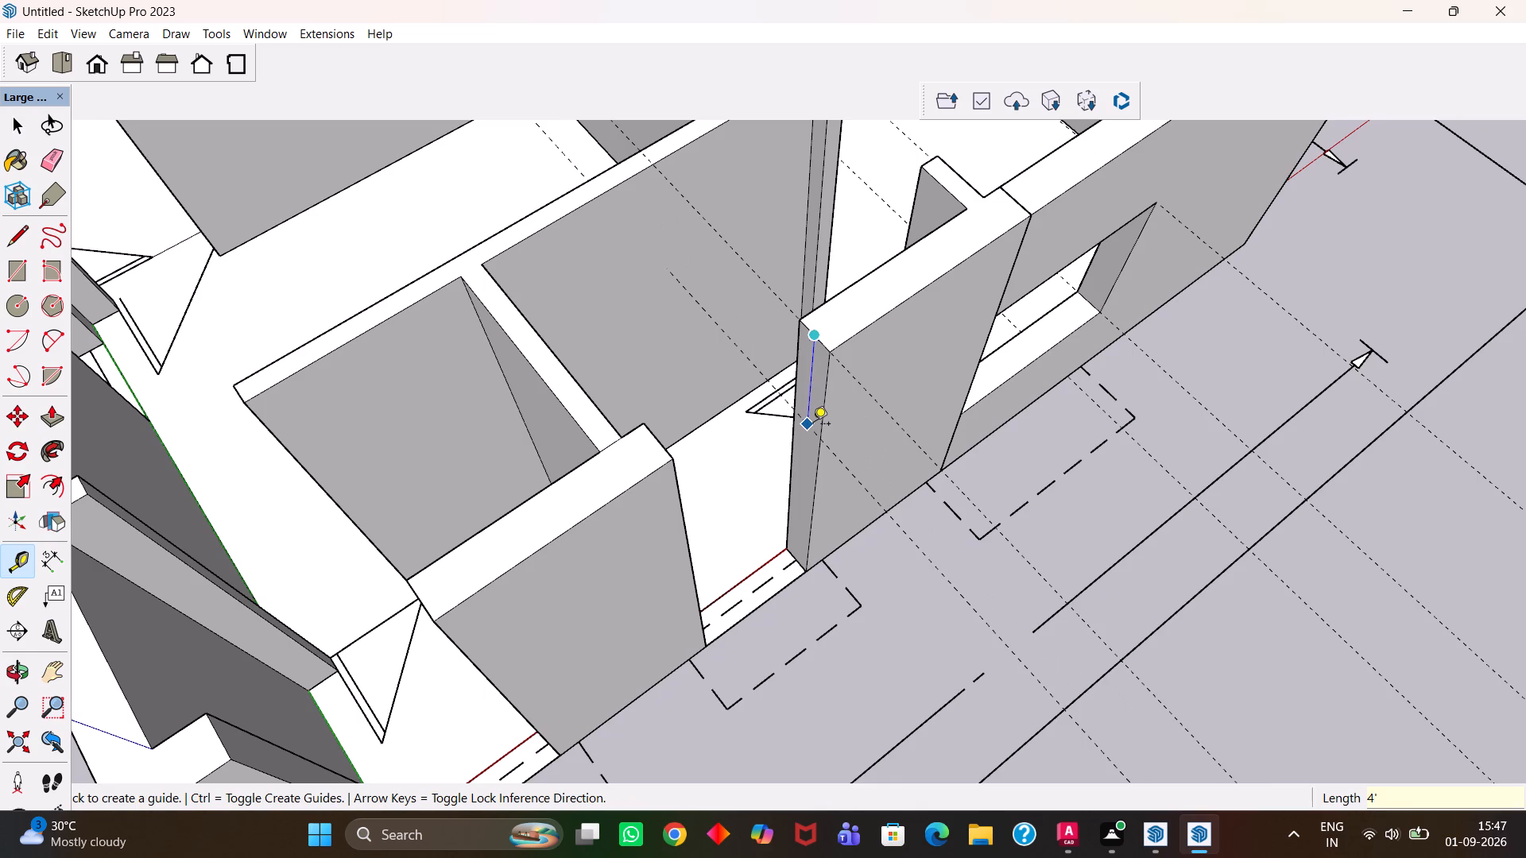
# Place a guide 2' below the top edge of the wall end at the narrow window opening in the outer wall.
pyautogui.scroll(2, 813, 438)
pyautogui.click(788, 434)
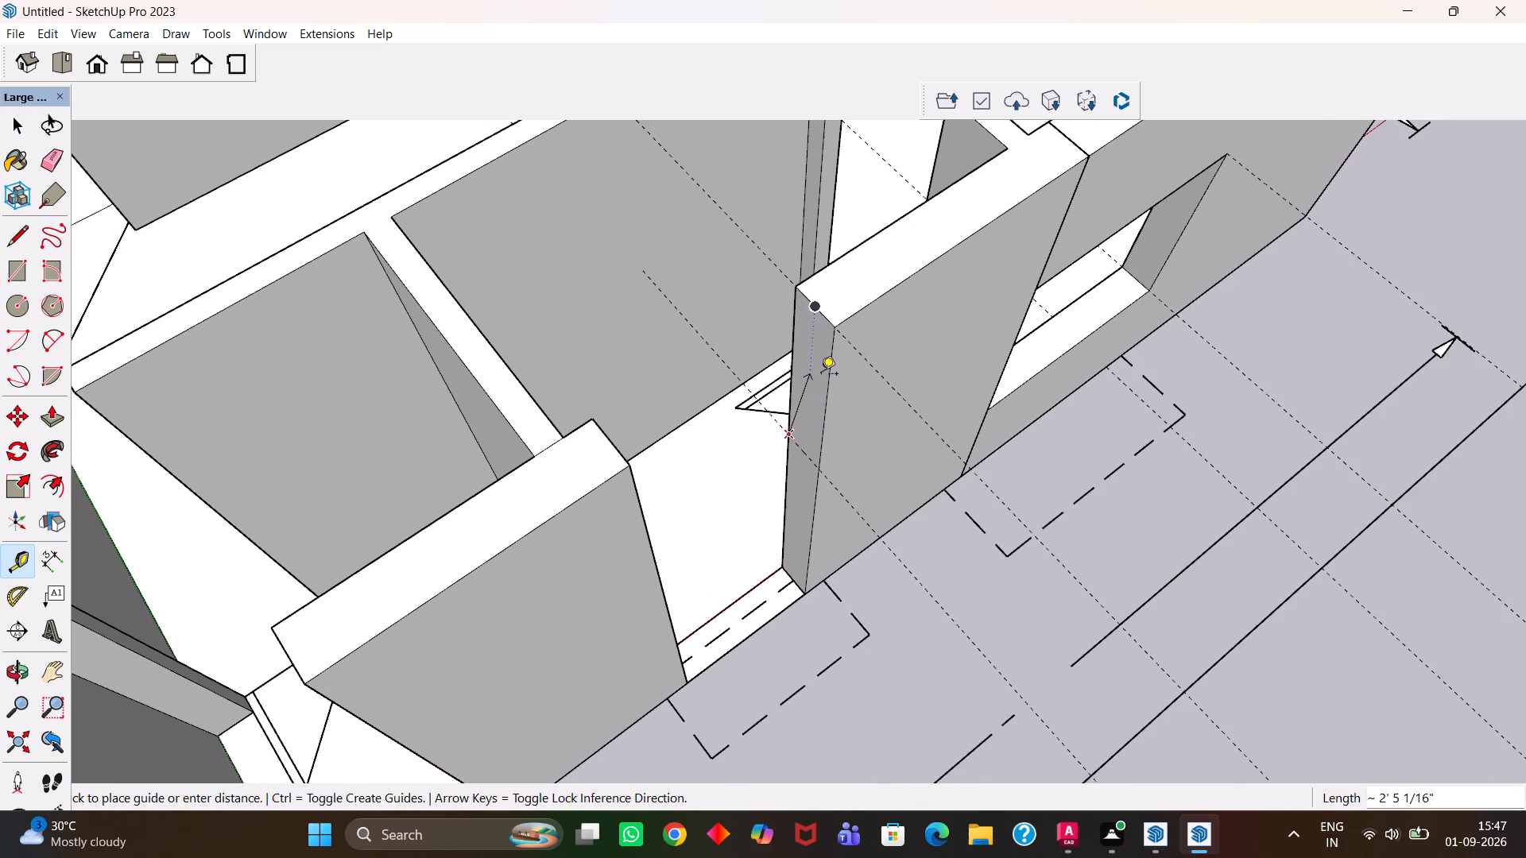
pyautogui.press('t')
pyautogui.click(824, 311)
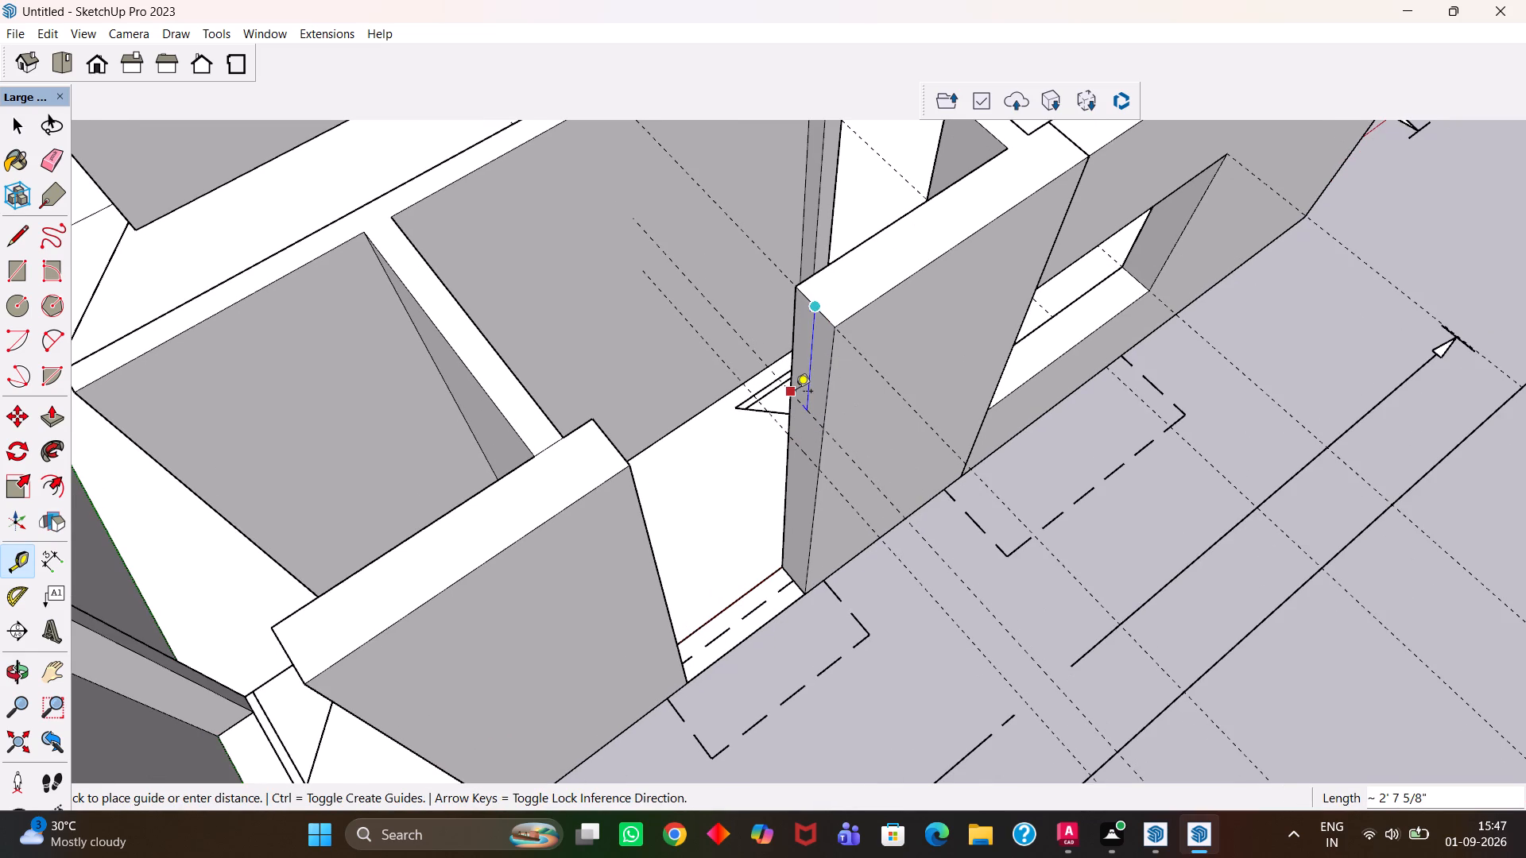
pyautogui.write("2'")
pyautogui.press('Return')
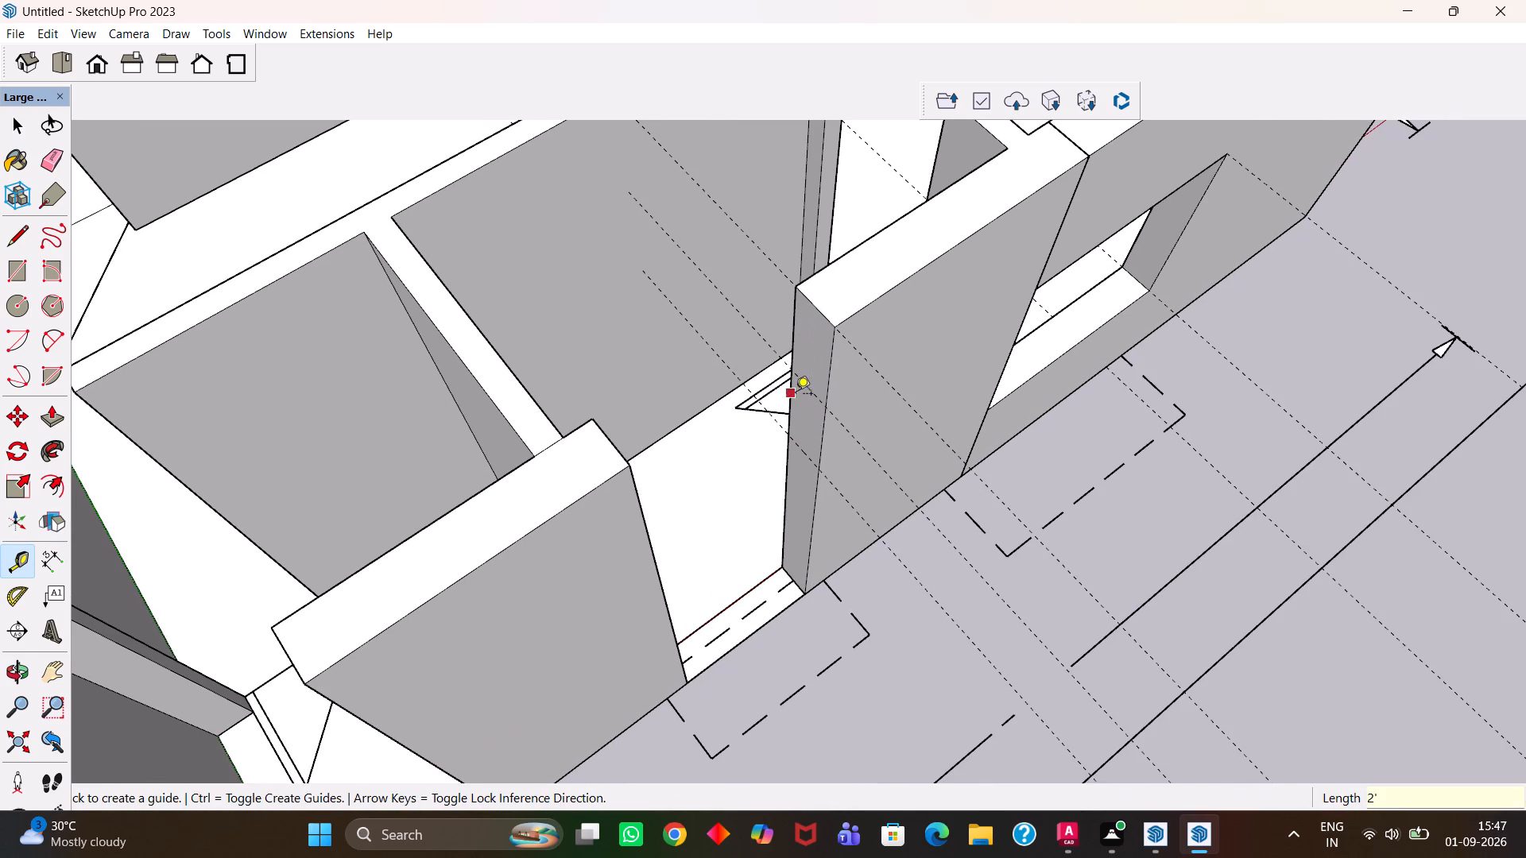
# Draw a 2' by about 9" rectangle between the two guides on the wall end face.
pyautogui.scroll(3, 797, 434)
pyautogui.press('space')
pyautogui.click(811, 408)
pyautogui.scroll(2, 812, 408)
pyautogui.press('r')
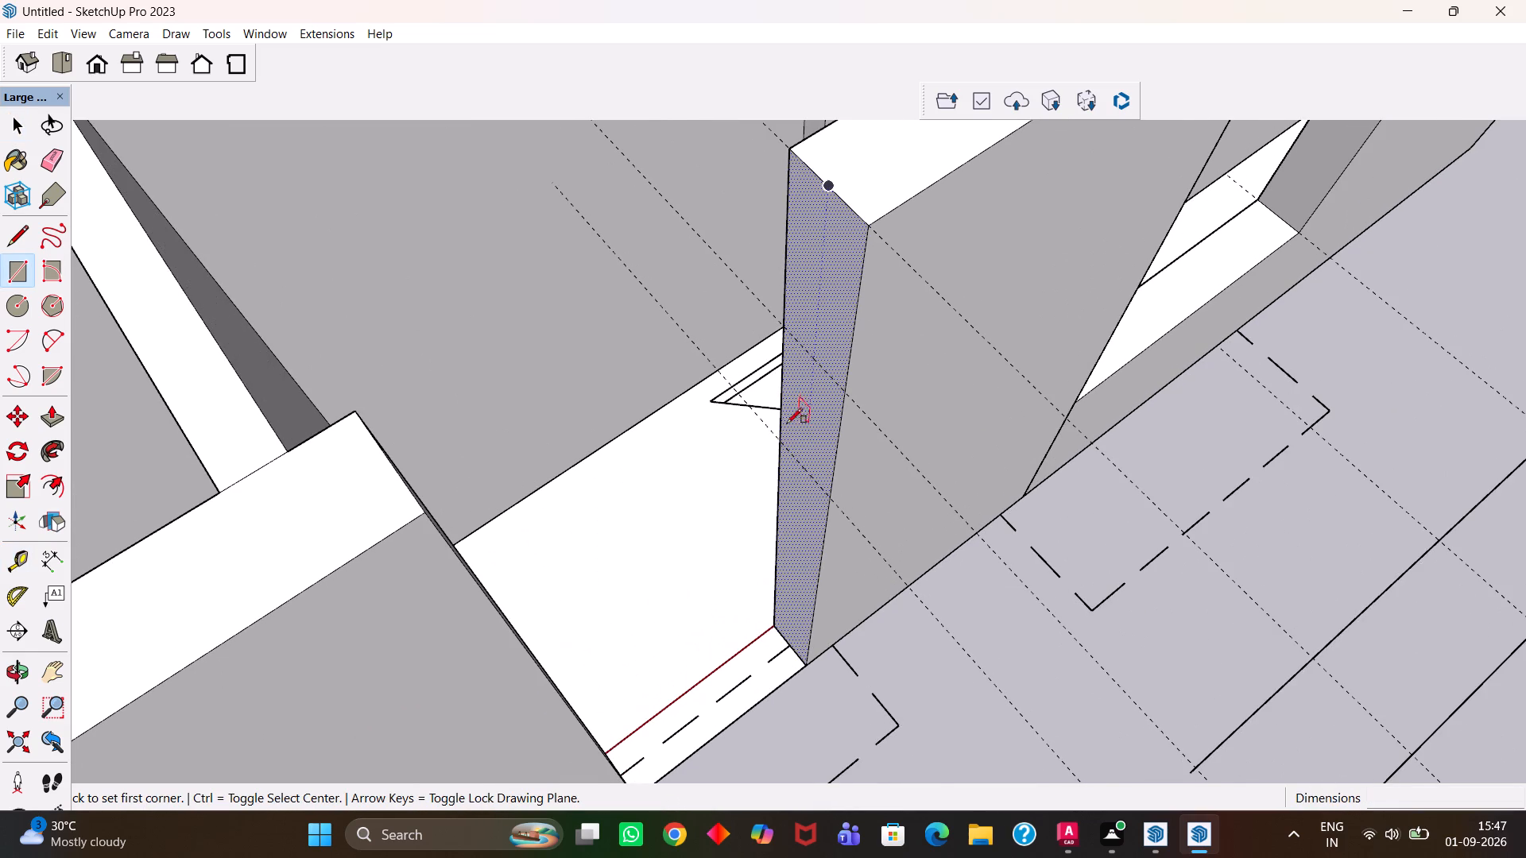
pyautogui.click(783, 441)
pyautogui.click(852, 396)
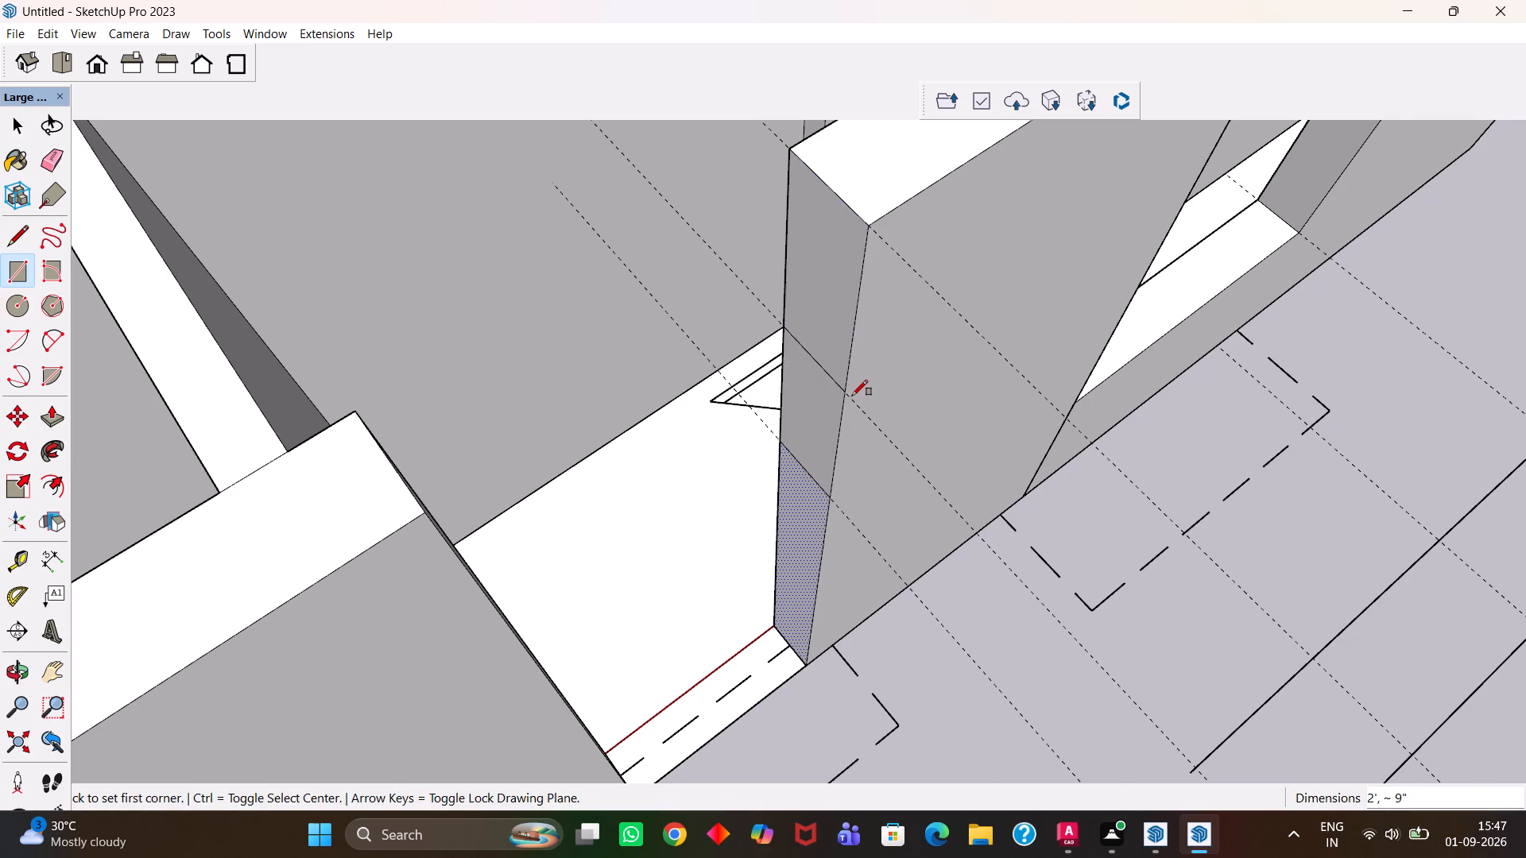
# Push/Pull the end face portions above and below the rectangle about 3' across the window opening to the opposite wall end.
pyautogui.scroll(-5, 852, 396)
pyautogui.press('space')
pyautogui.click(824, 326)
pyautogui.press('p')
pyautogui.click(824, 325)
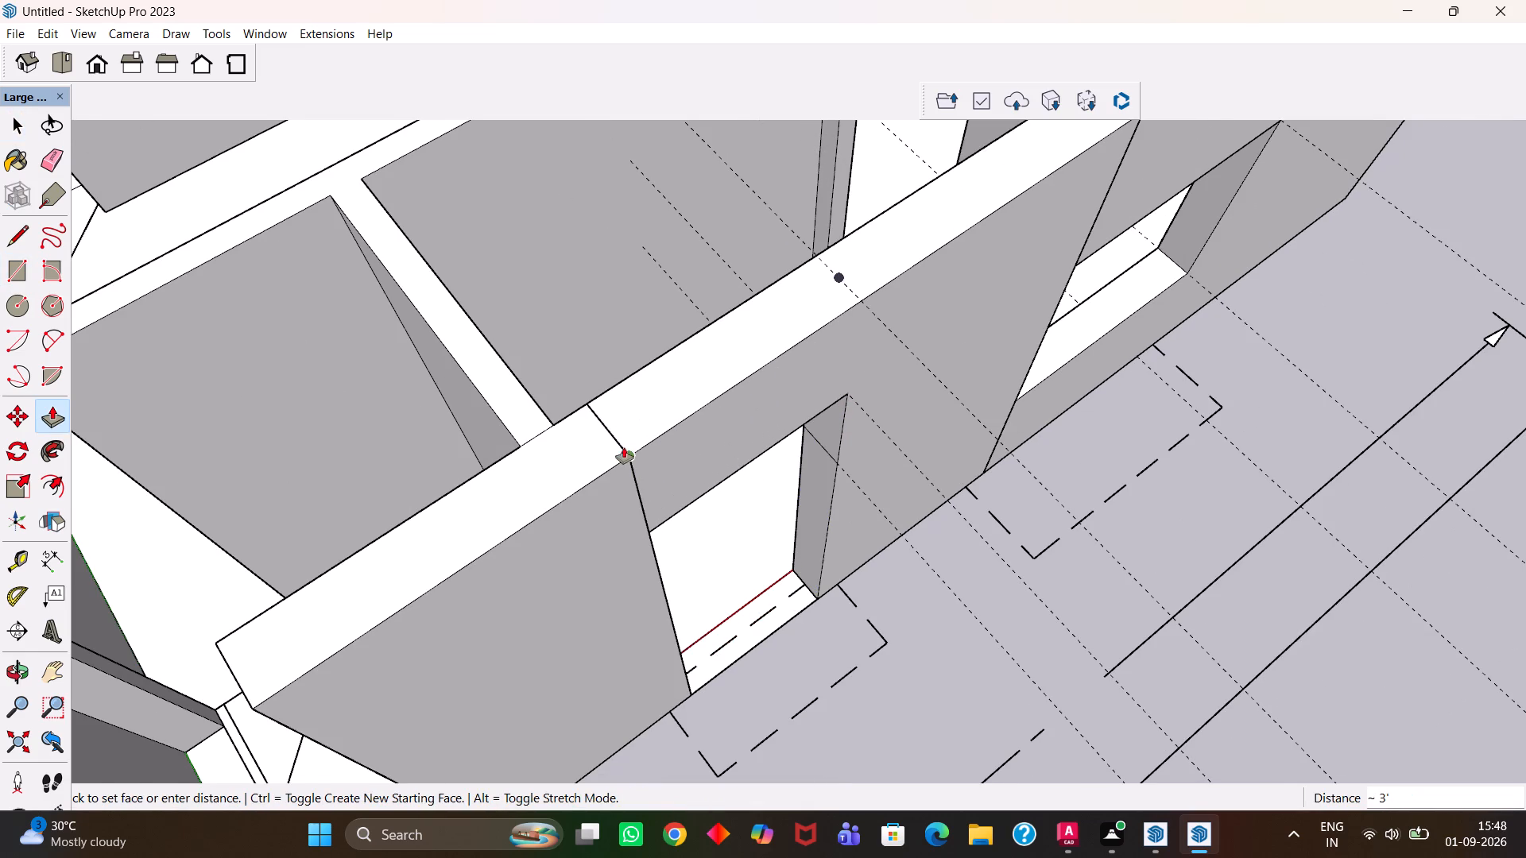
pyautogui.click(622, 450)
pyautogui.click(814, 502)
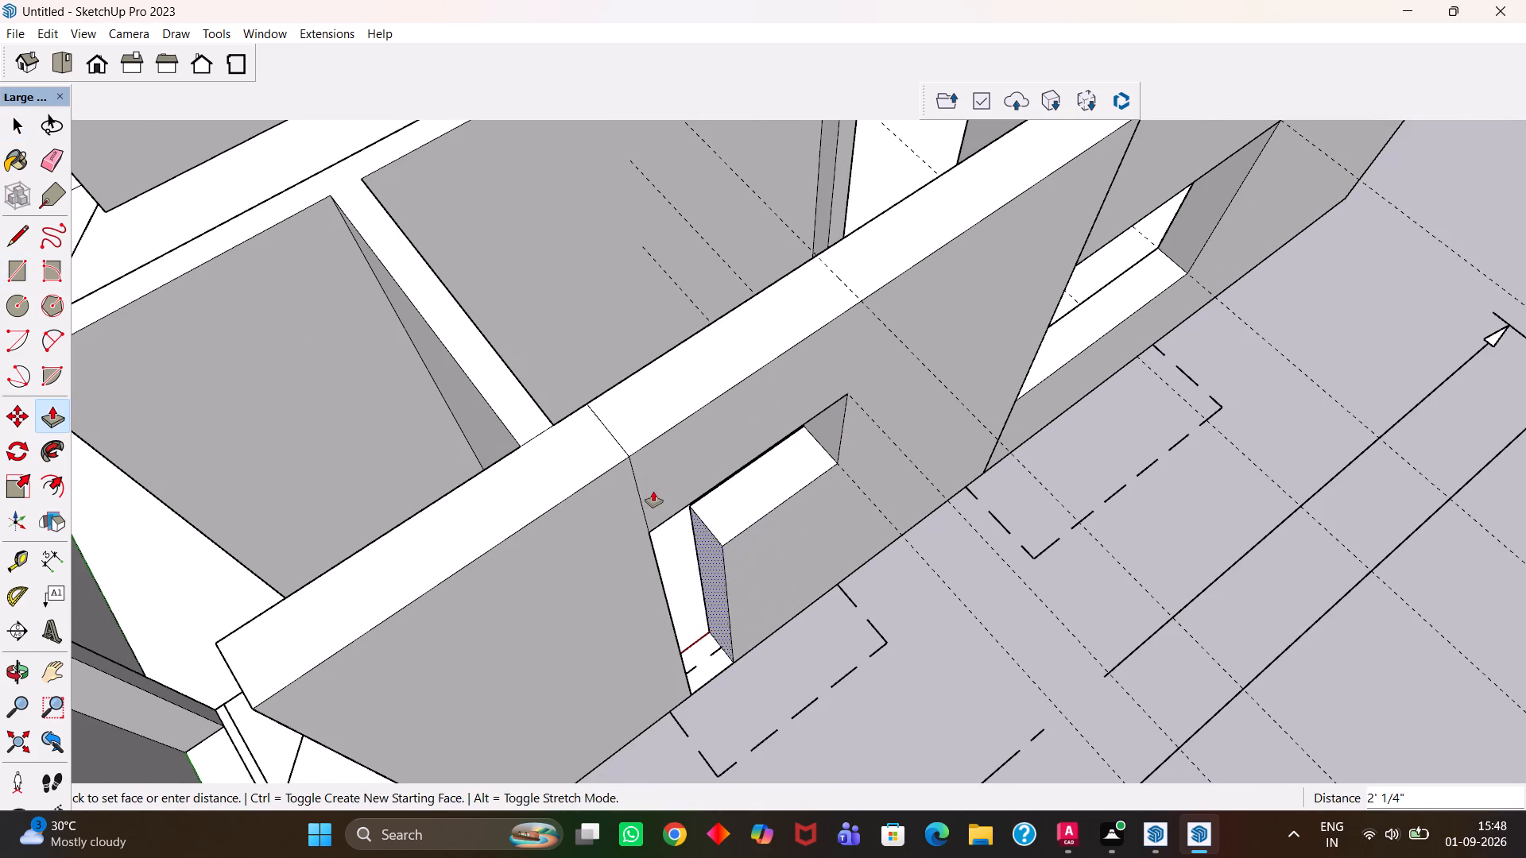
pyautogui.click(640, 485)
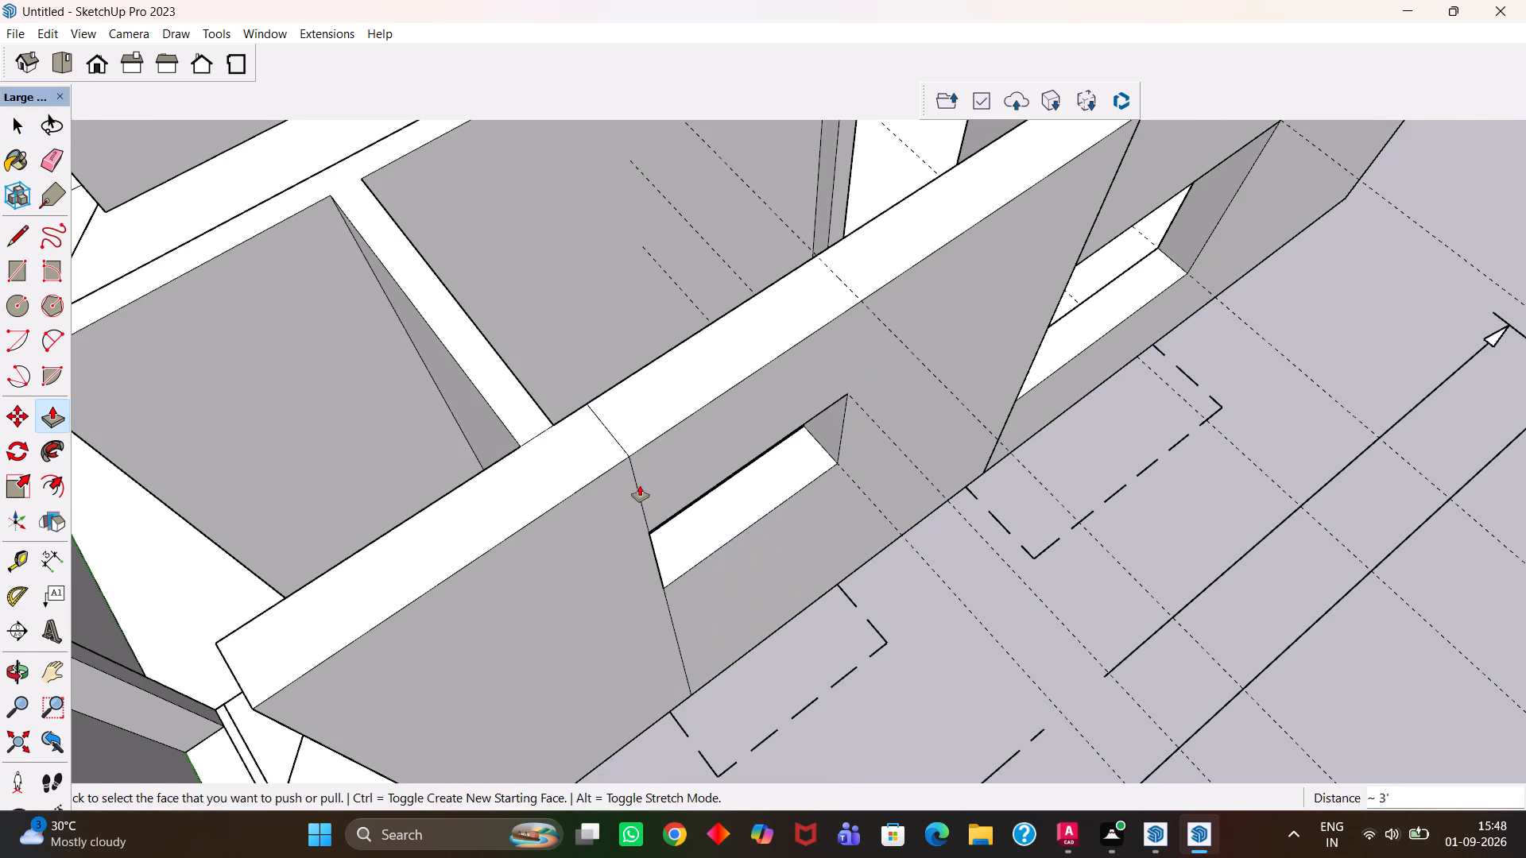
# Erase the leftover seam lines beside the narrow window on the wall's top, outer and inner faces.
pyautogui.press('e')
pyautogui.click(622, 442)
pyautogui.click(631, 480)
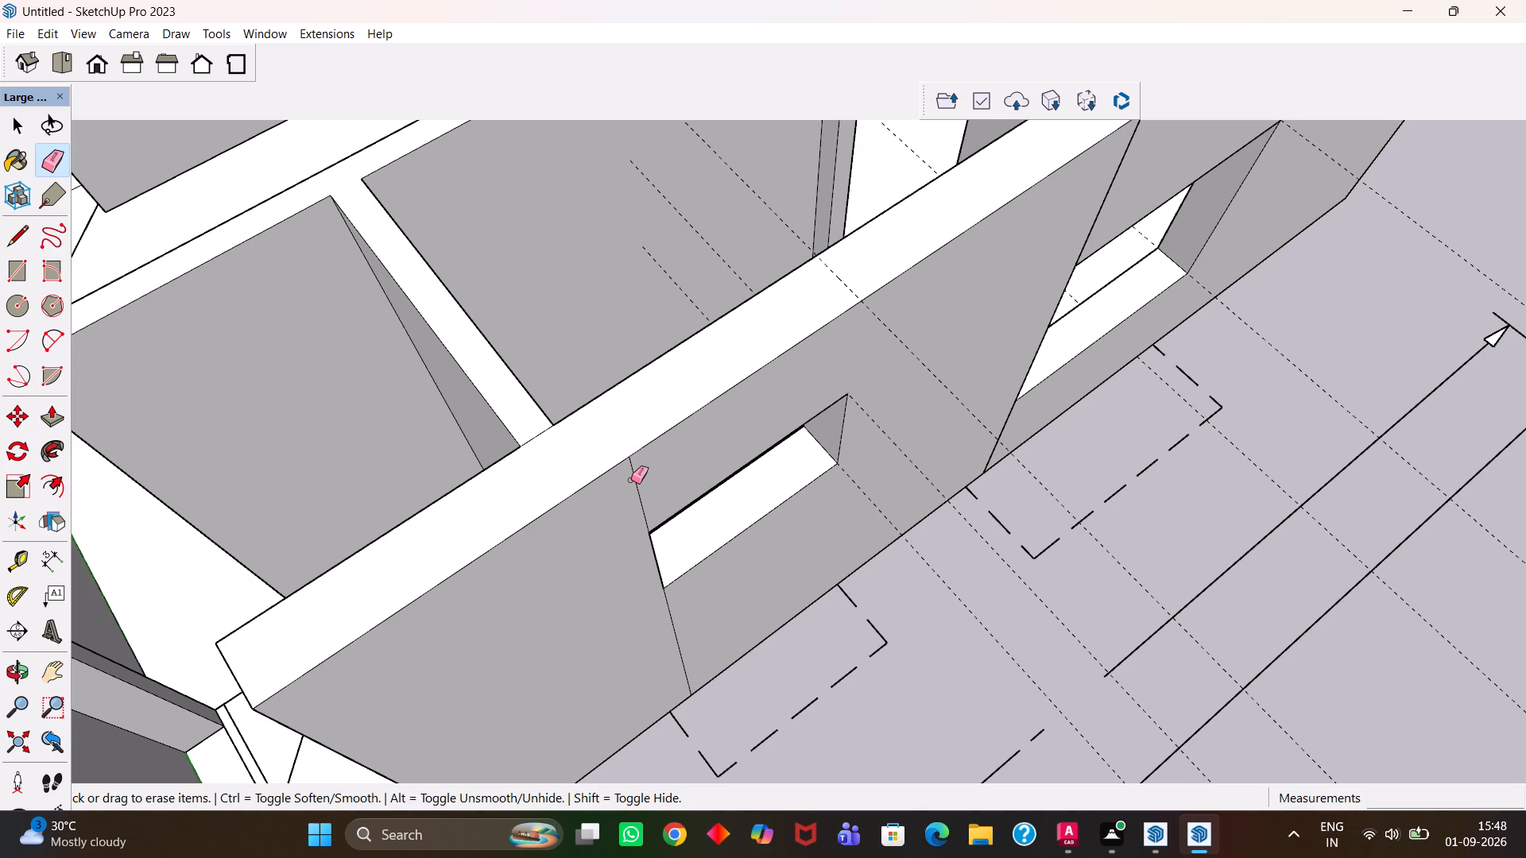
pyautogui.click(639, 492)
pyautogui.moveTo(680, 622); pyautogui.dragTo(671, 625)
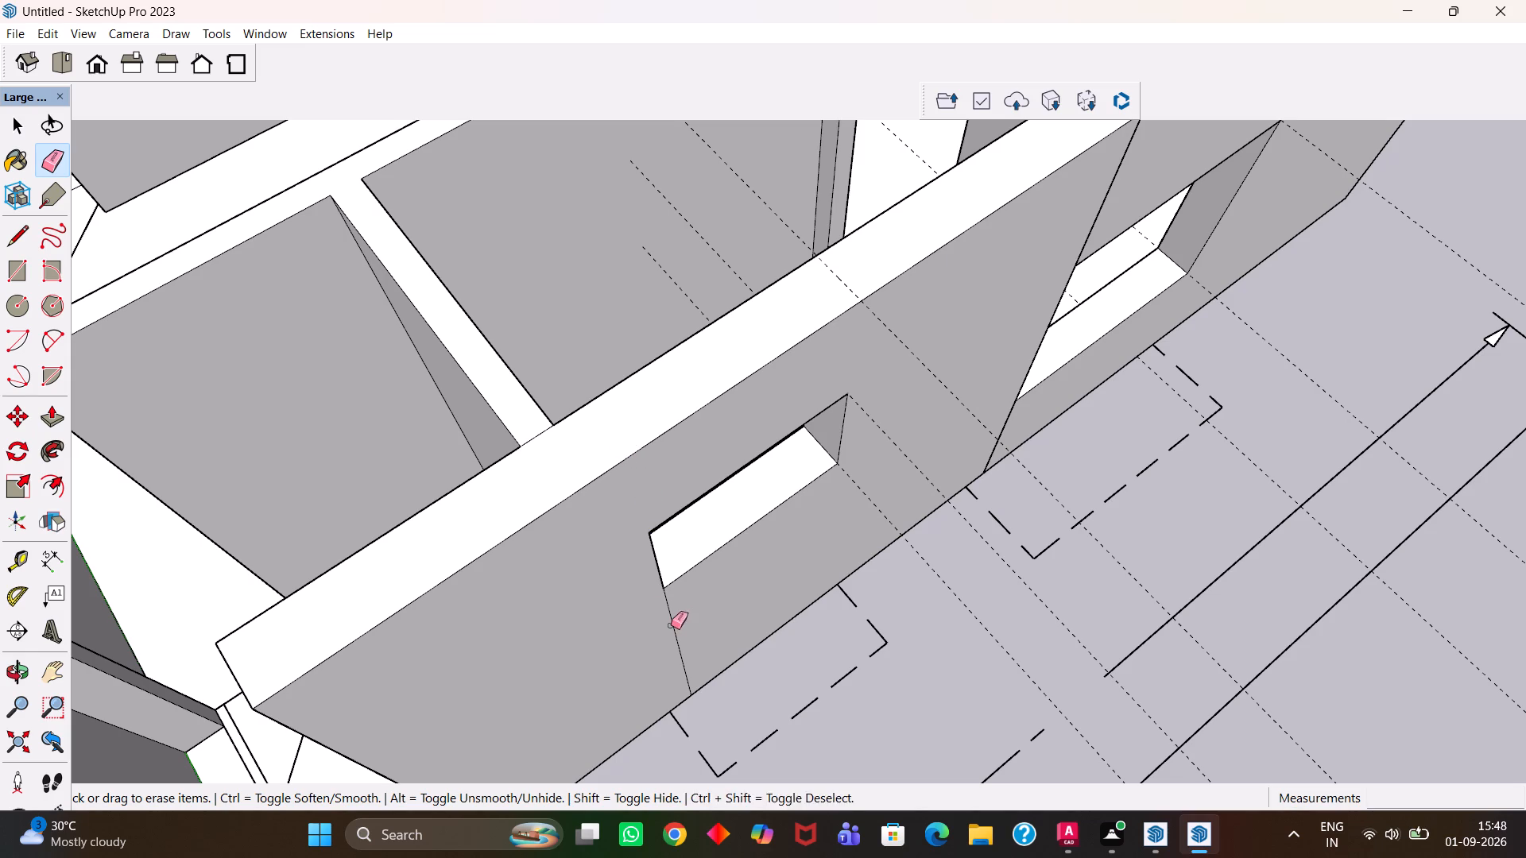
pyautogui.moveTo(671, 625); pyautogui.dragTo(663, 628)
pyautogui.scroll(-5, 638, 613)
pyautogui.scroll(5, 575, 565)
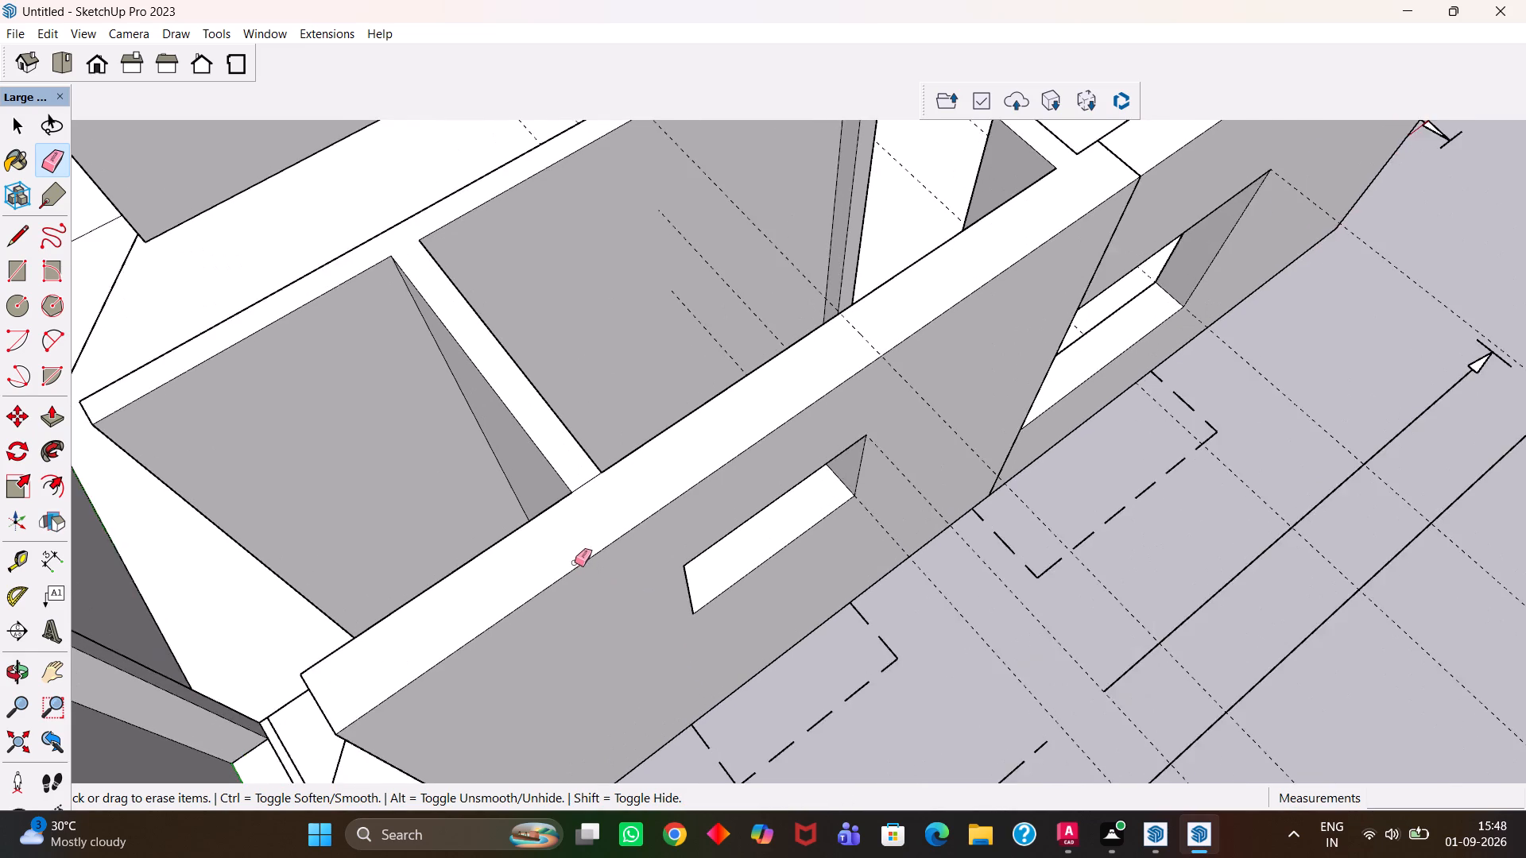
pyautogui.scroll(-4, 575, 562)
pyautogui.moveTo(533, 537); pyautogui.dragTo(966, 535, button='middle')
pyautogui.scroll(1, 541, 543)
pyautogui.moveTo(787, 525); pyautogui.dragTo(984, 597, button='middle')
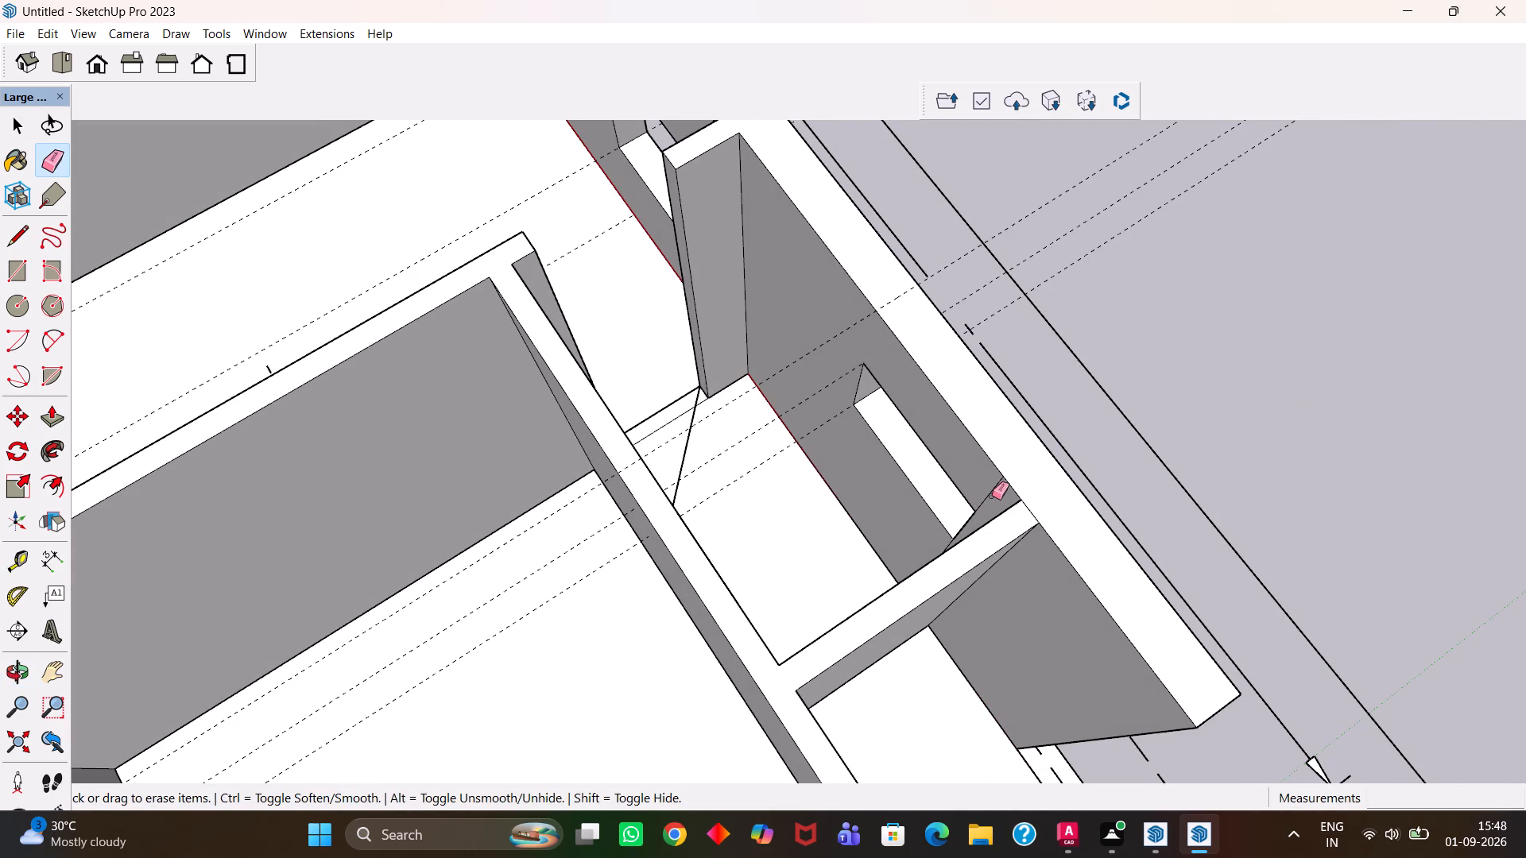
pyautogui.click(992, 494)
pyautogui.moveTo(863, 520); pyautogui.dragTo(962, 545, button='middle')
pyautogui.click(965, 517)
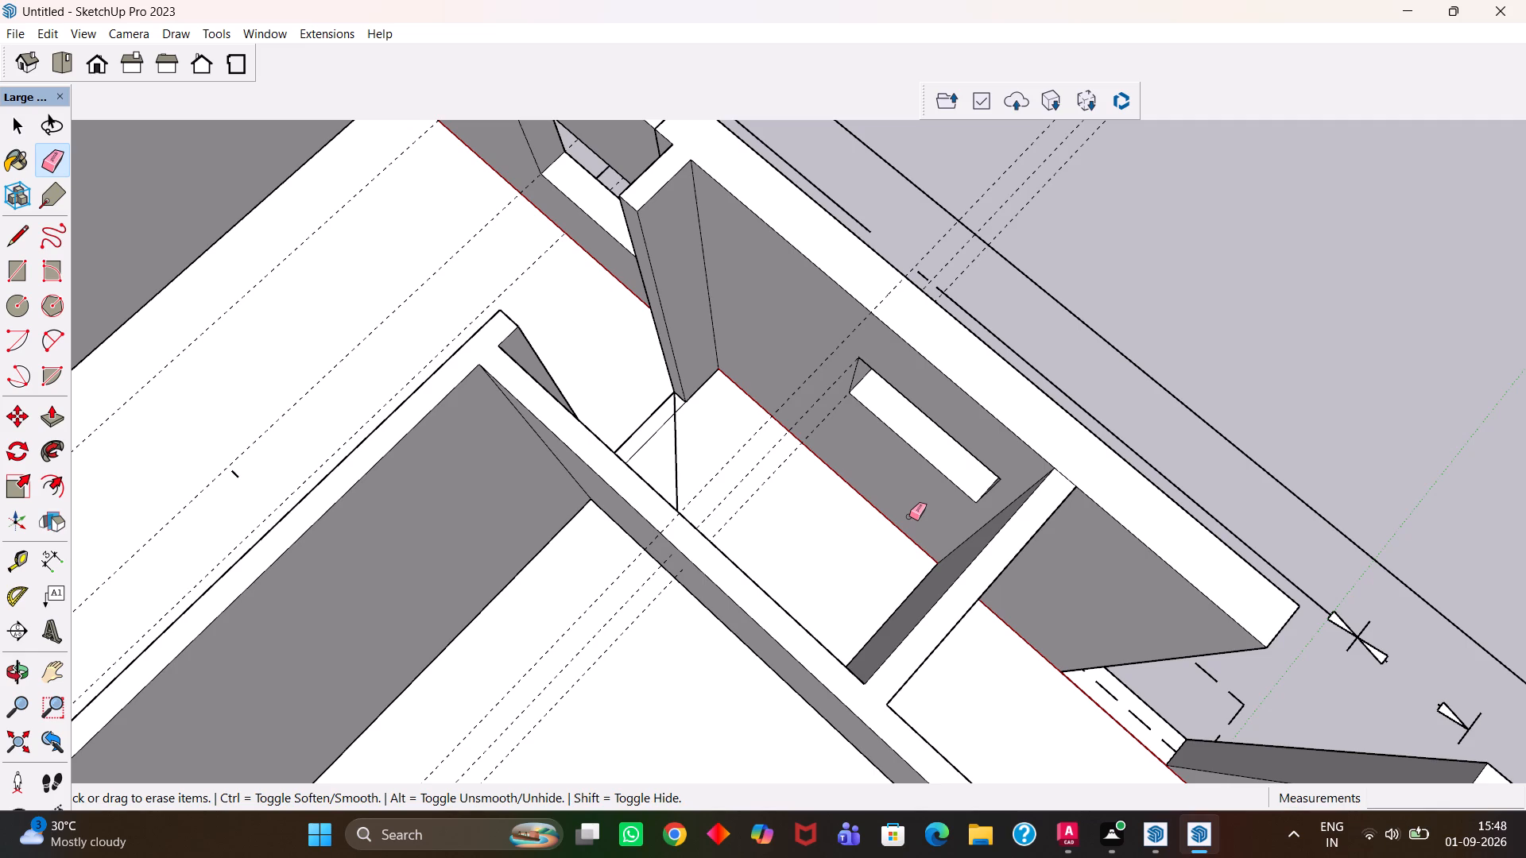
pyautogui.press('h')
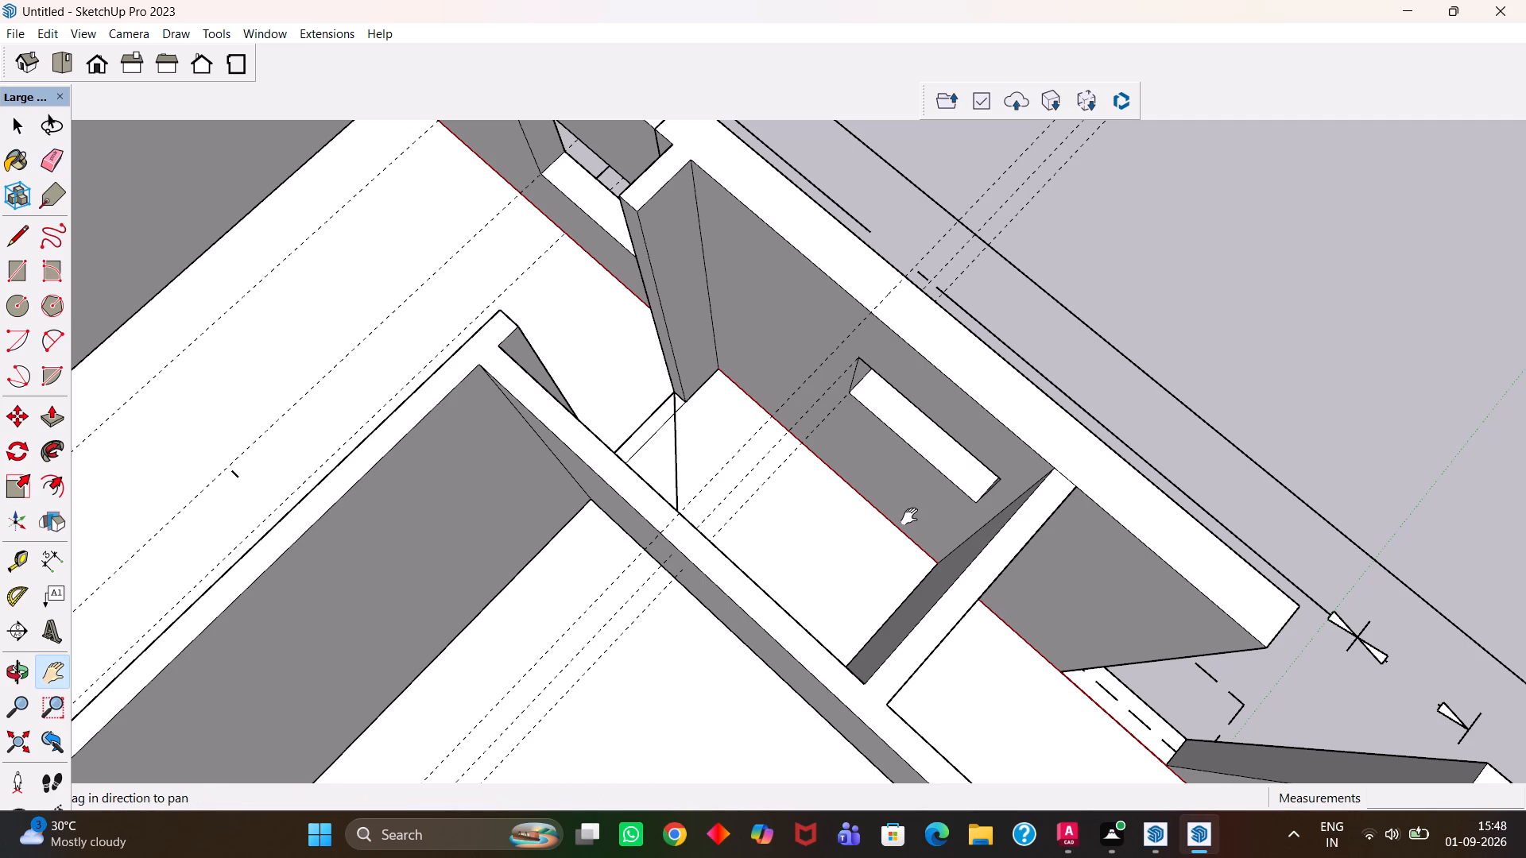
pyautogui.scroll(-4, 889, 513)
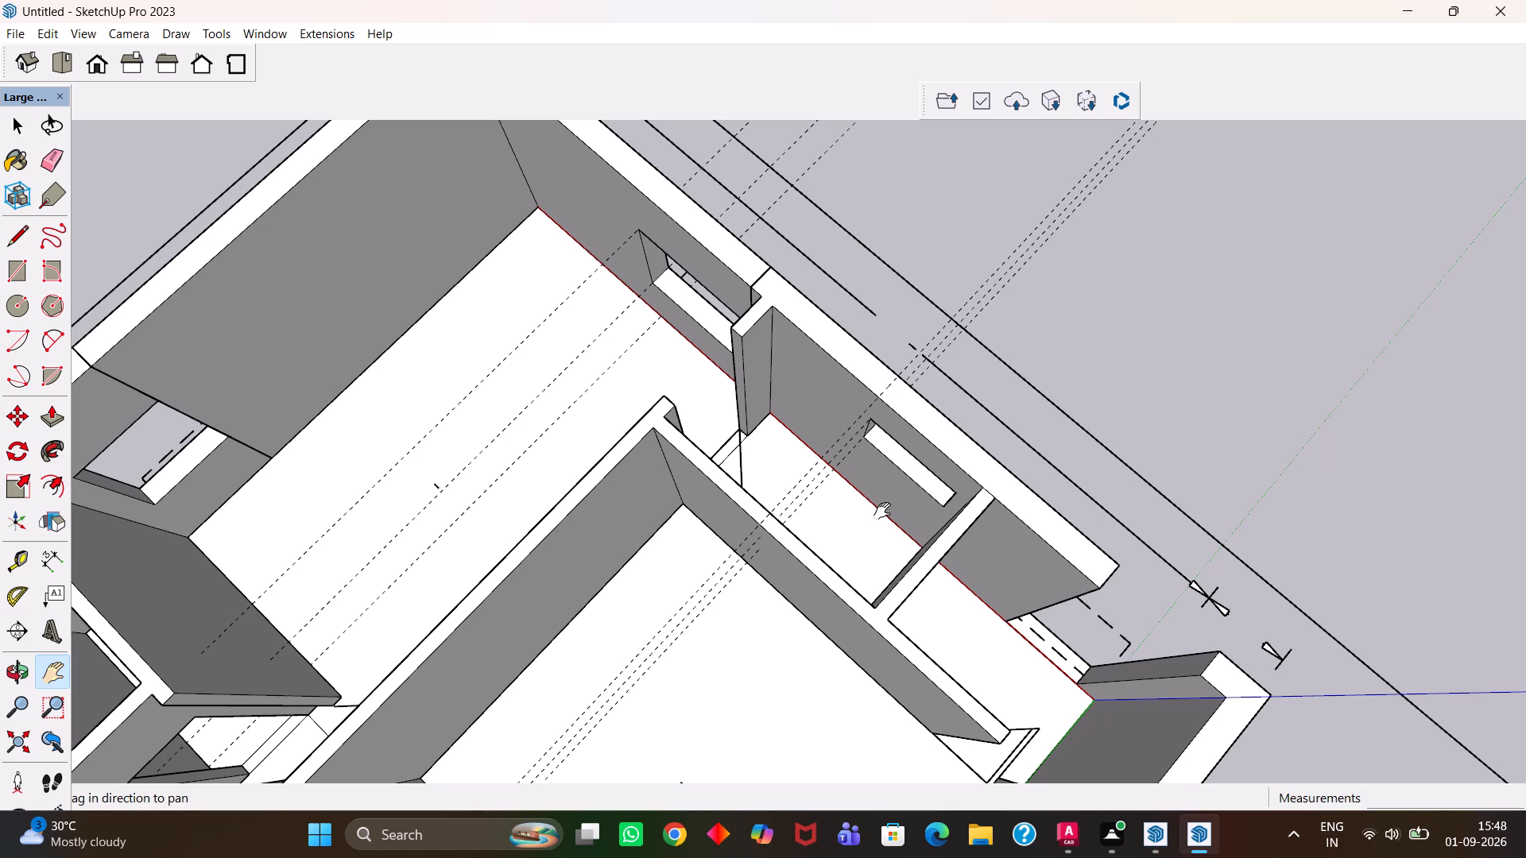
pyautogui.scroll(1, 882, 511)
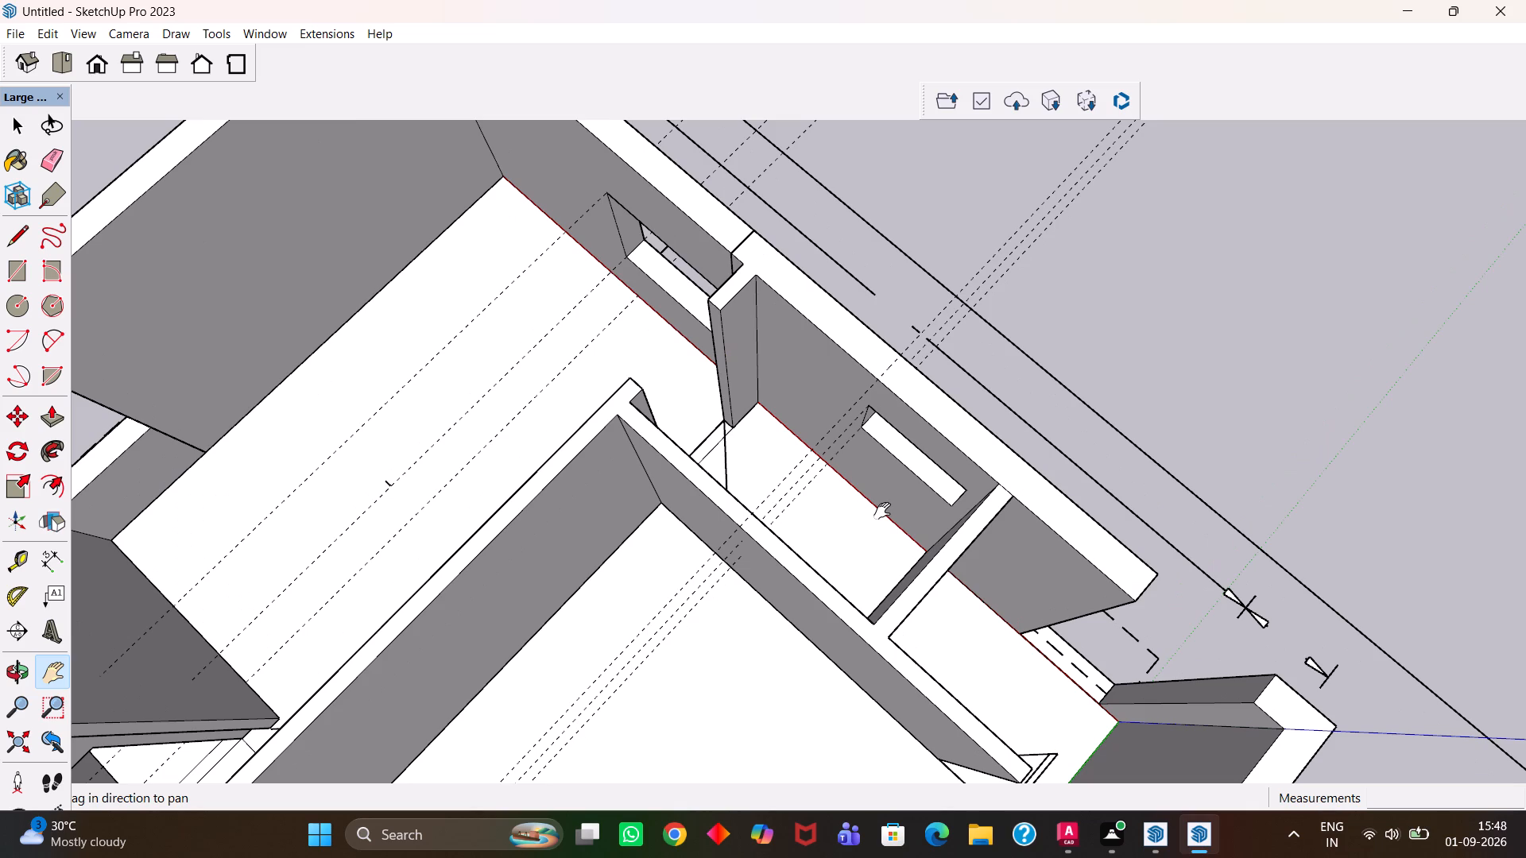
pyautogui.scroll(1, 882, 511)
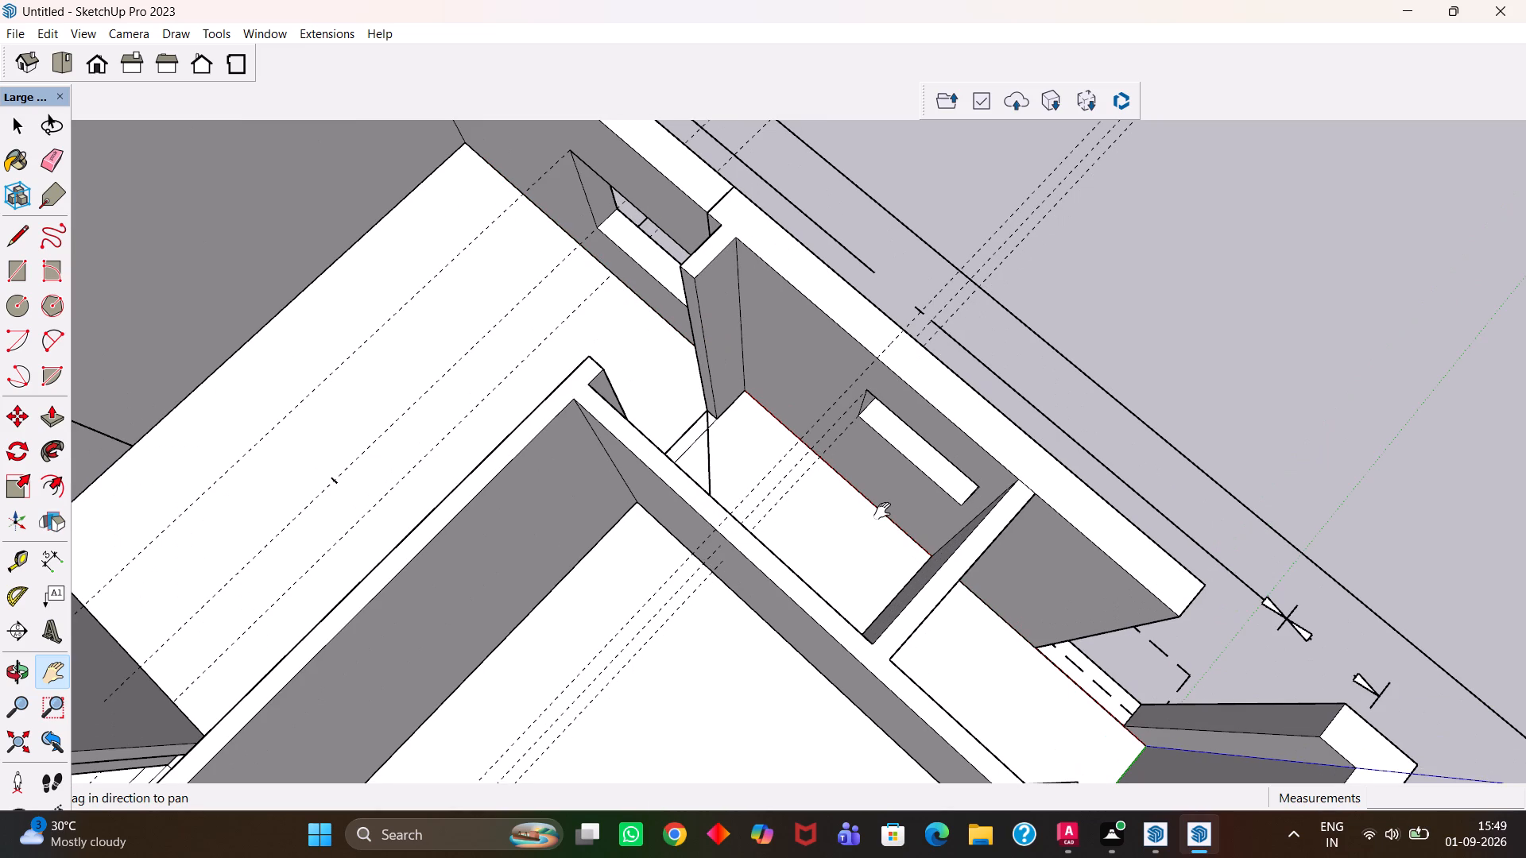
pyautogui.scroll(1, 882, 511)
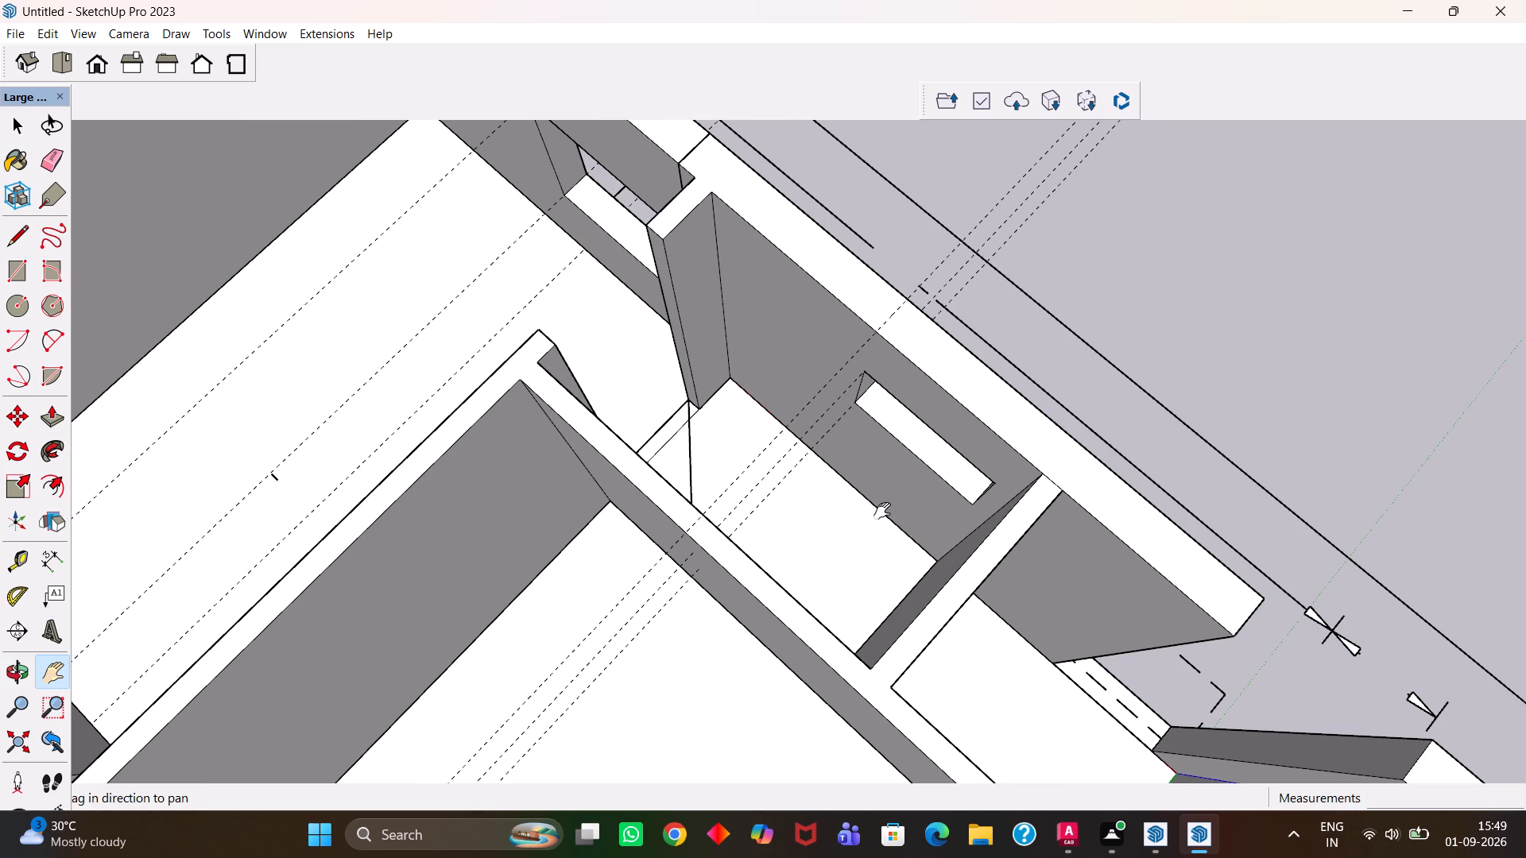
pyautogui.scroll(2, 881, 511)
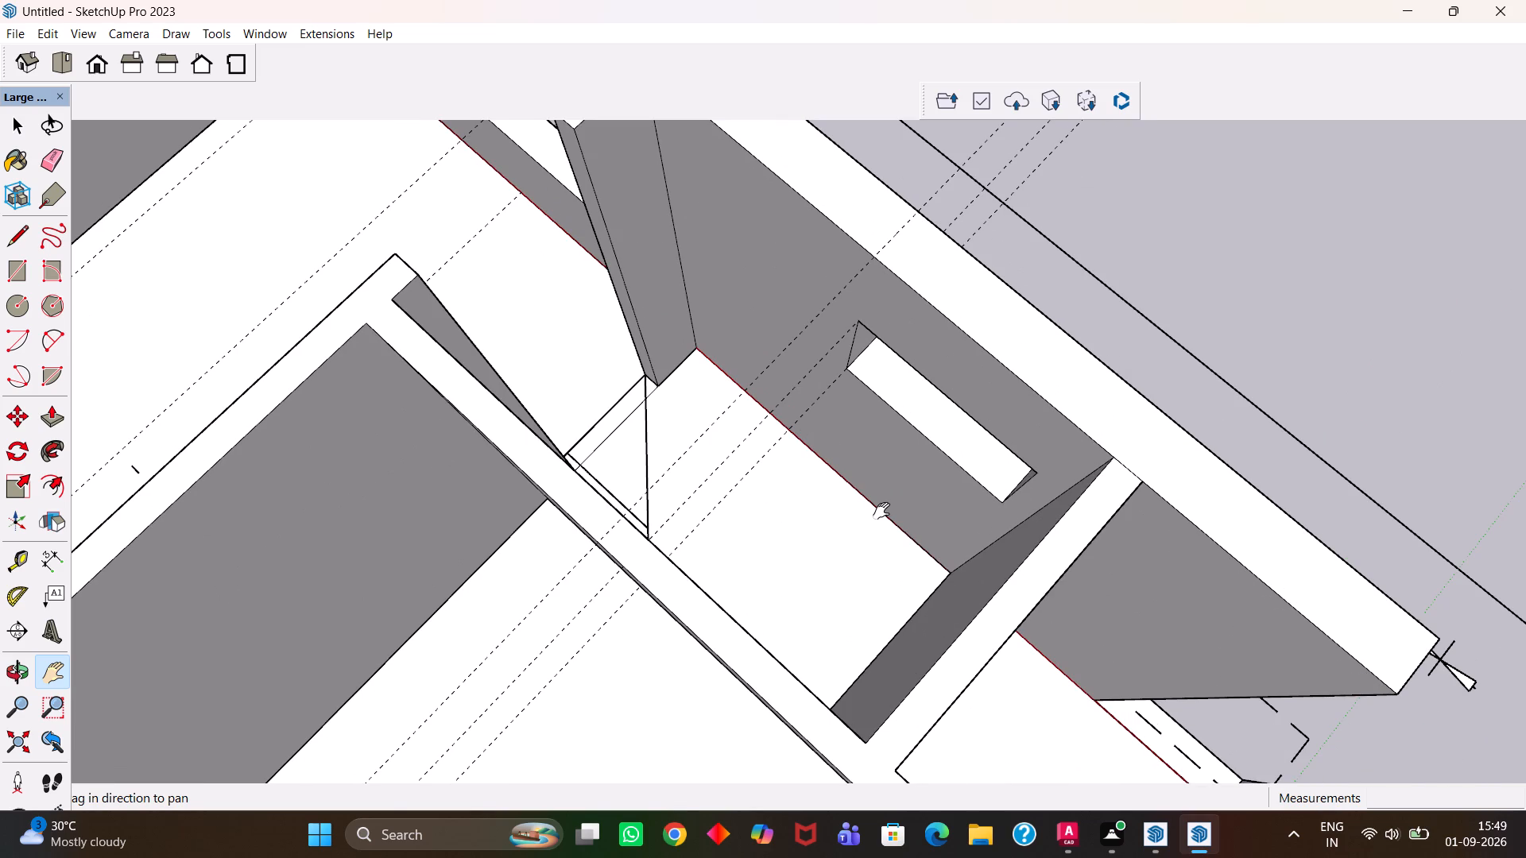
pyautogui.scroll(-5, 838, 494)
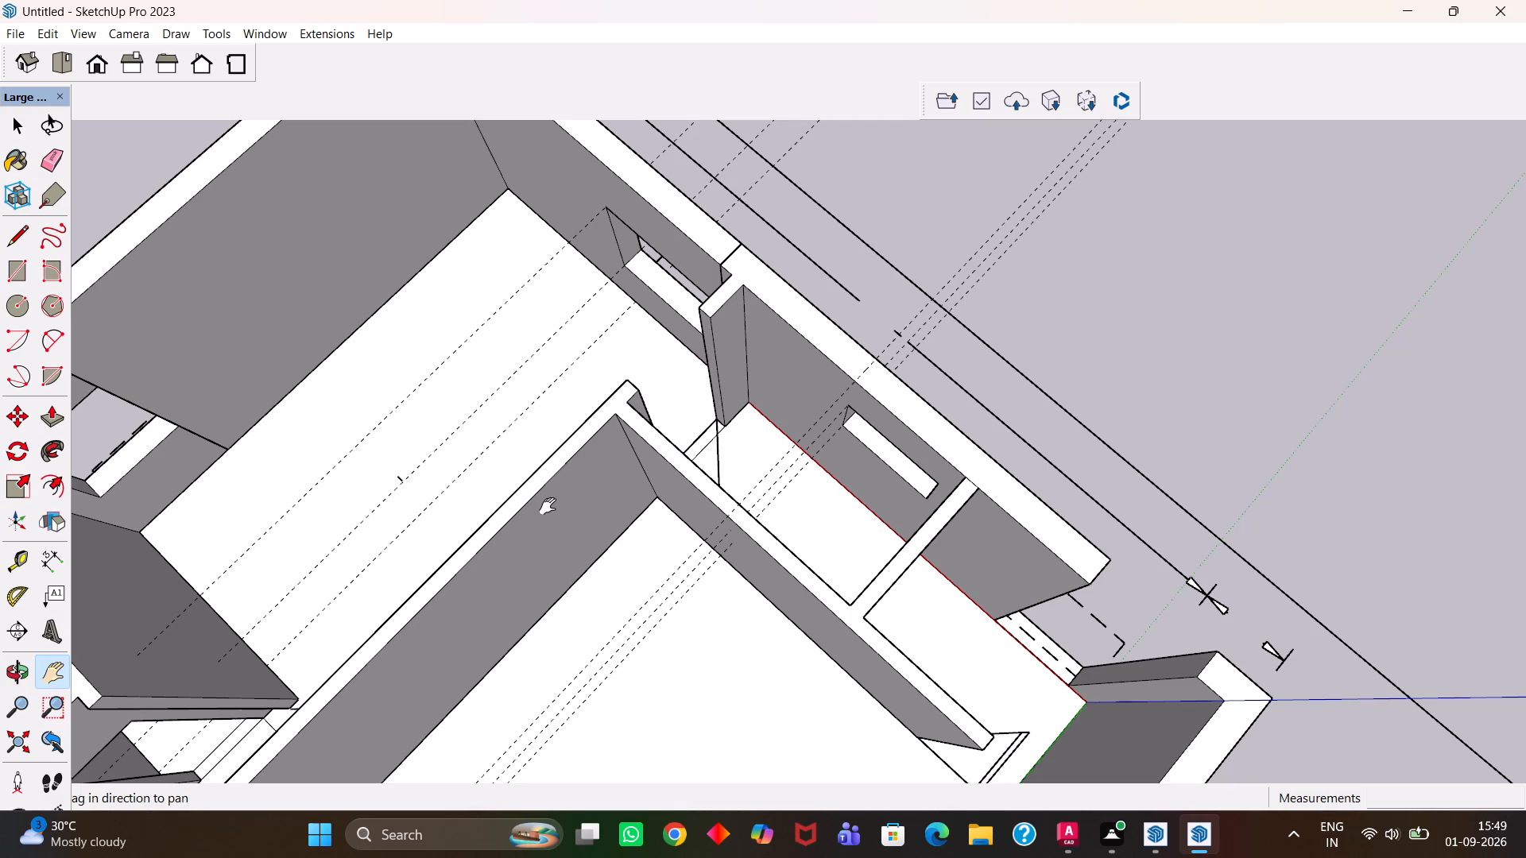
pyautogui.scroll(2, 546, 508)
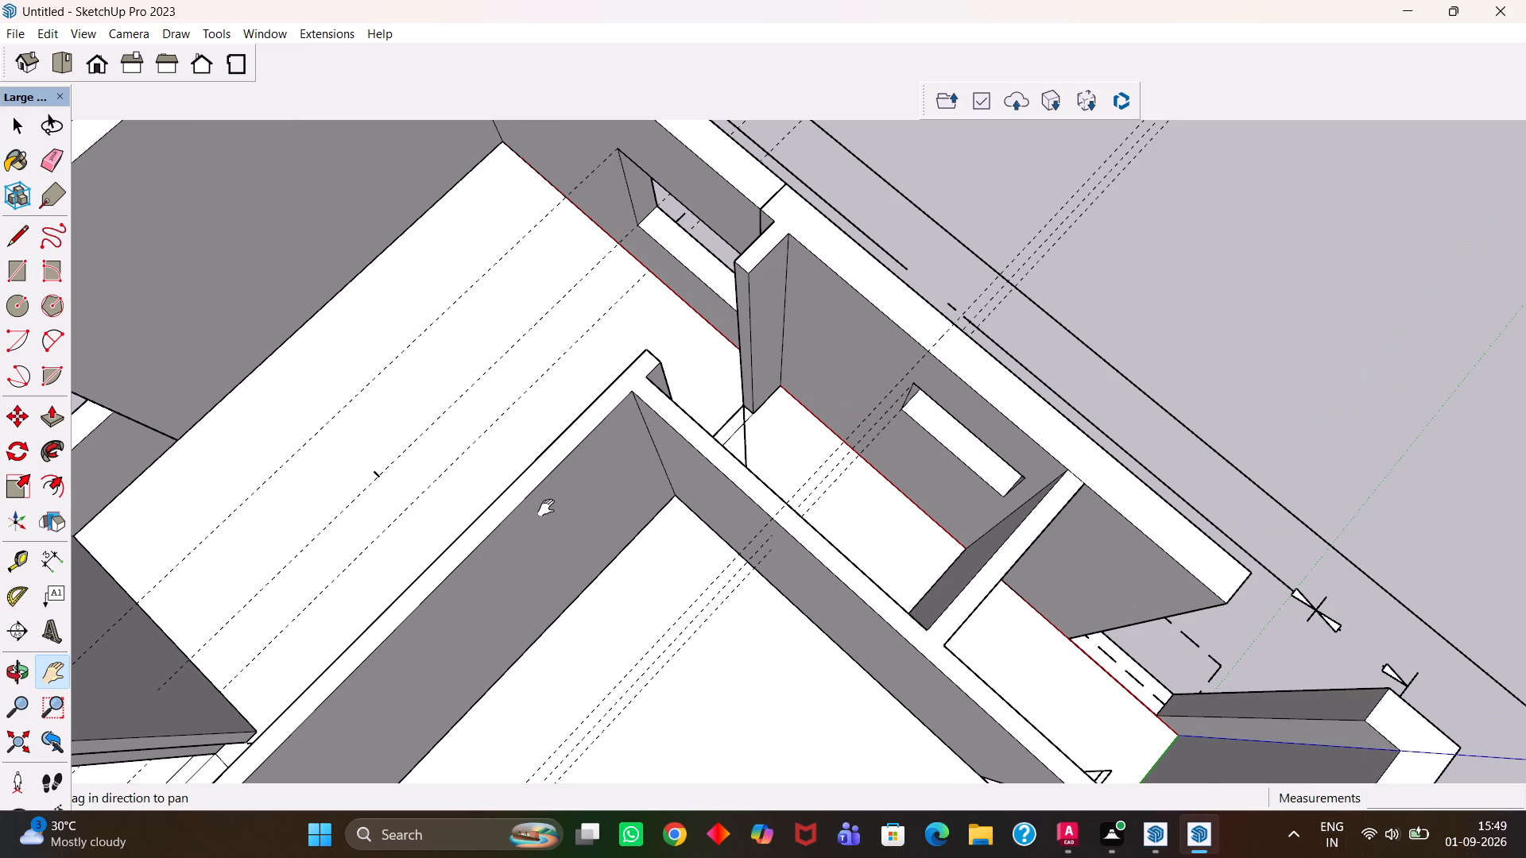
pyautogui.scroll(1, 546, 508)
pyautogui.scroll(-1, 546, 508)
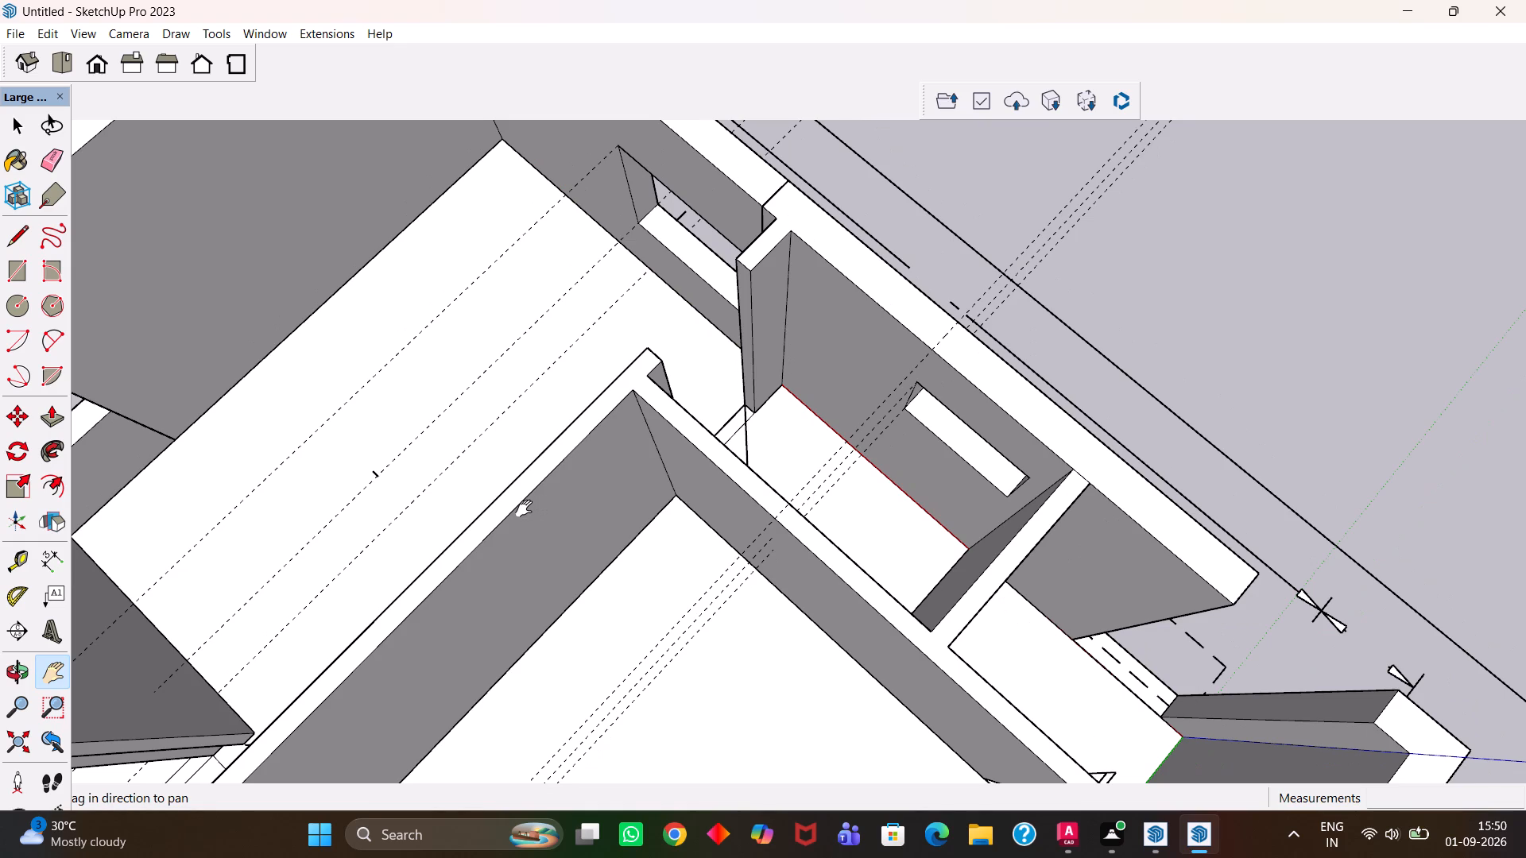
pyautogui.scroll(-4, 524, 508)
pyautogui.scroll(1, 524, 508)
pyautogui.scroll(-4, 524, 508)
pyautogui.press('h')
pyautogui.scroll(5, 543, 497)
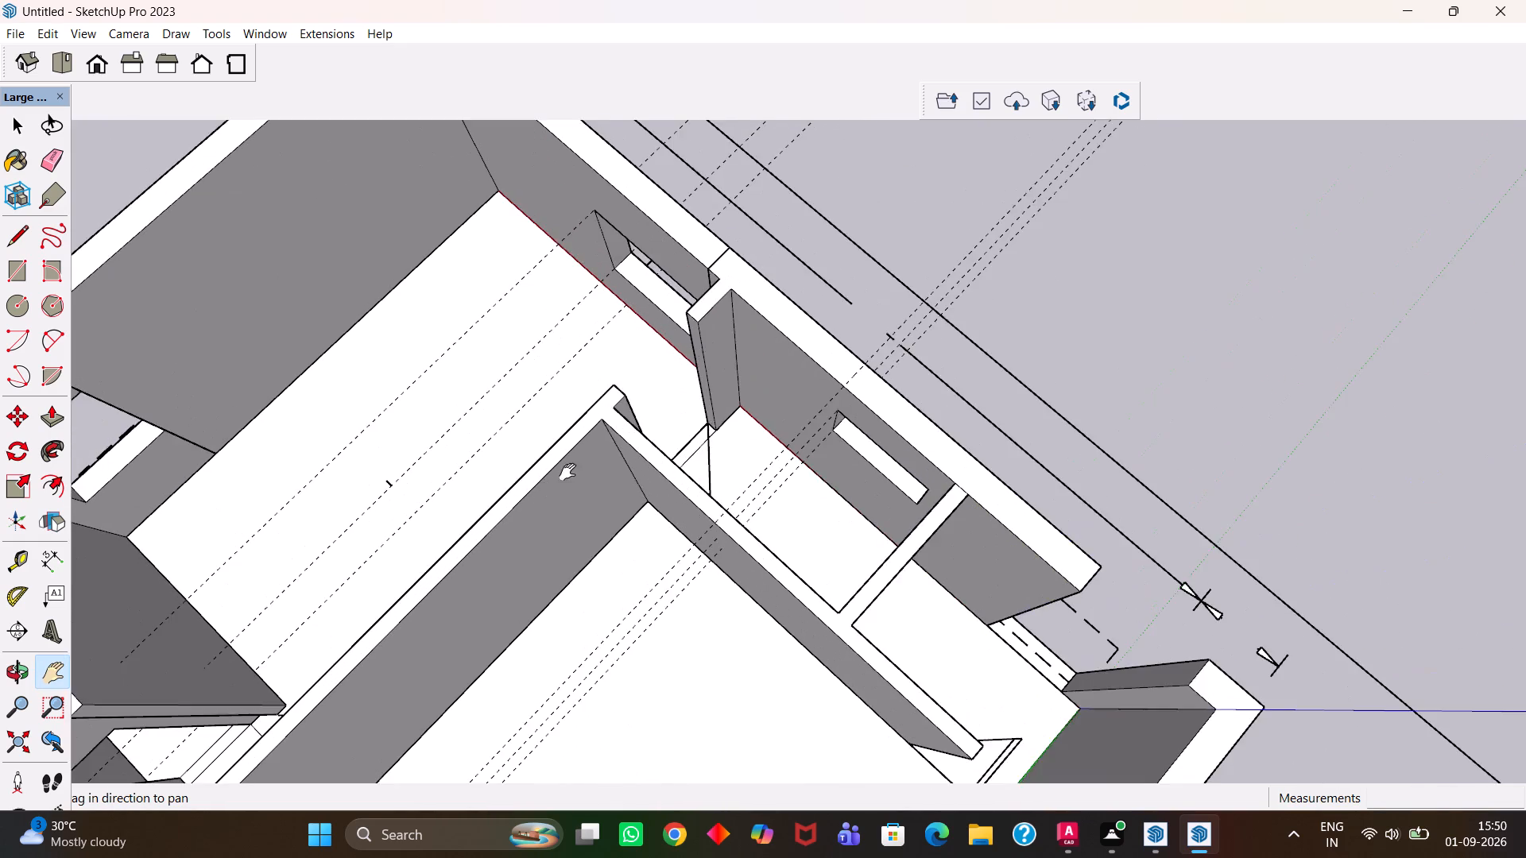
# Place a guide 3' below the top edge of the short wall end at the inner corner beside the door opening.
pyautogui.scroll(2, 567, 472)
pyautogui.moveTo(558, 400); pyautogui.dragTo(942, 543)
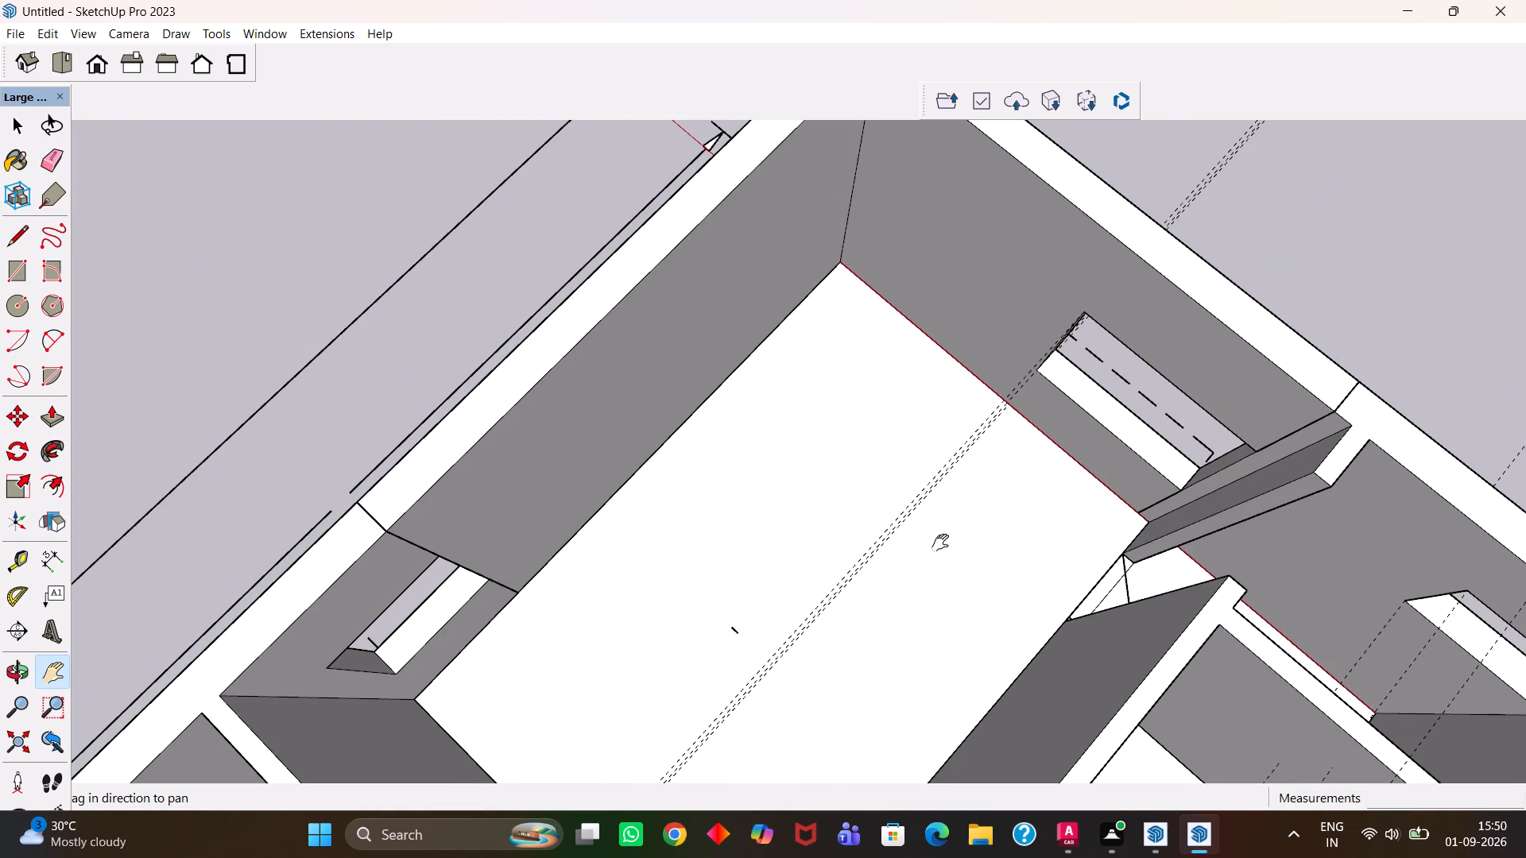
pyautogui.scroll(-3, 925, 520)
pyautogui.scroll(2, 975, 569)
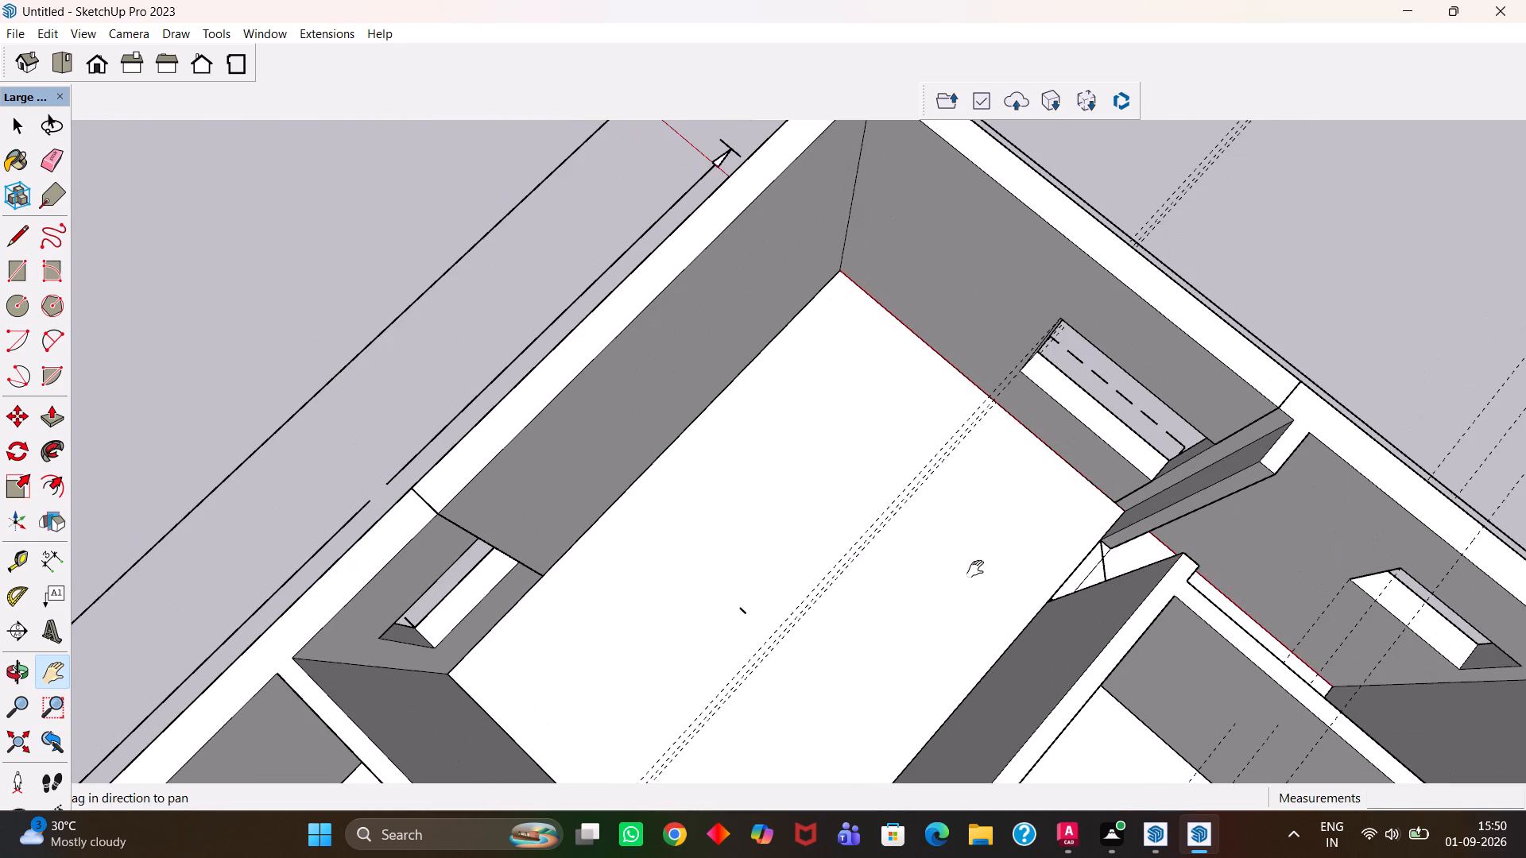
pyautogui.moveTo(973, 595); pyautogui.dragTo(757, 563, button='middle')
pyautogui.moveTo(867, 573); pyautogui.dragTo(770, 574, button='middle')
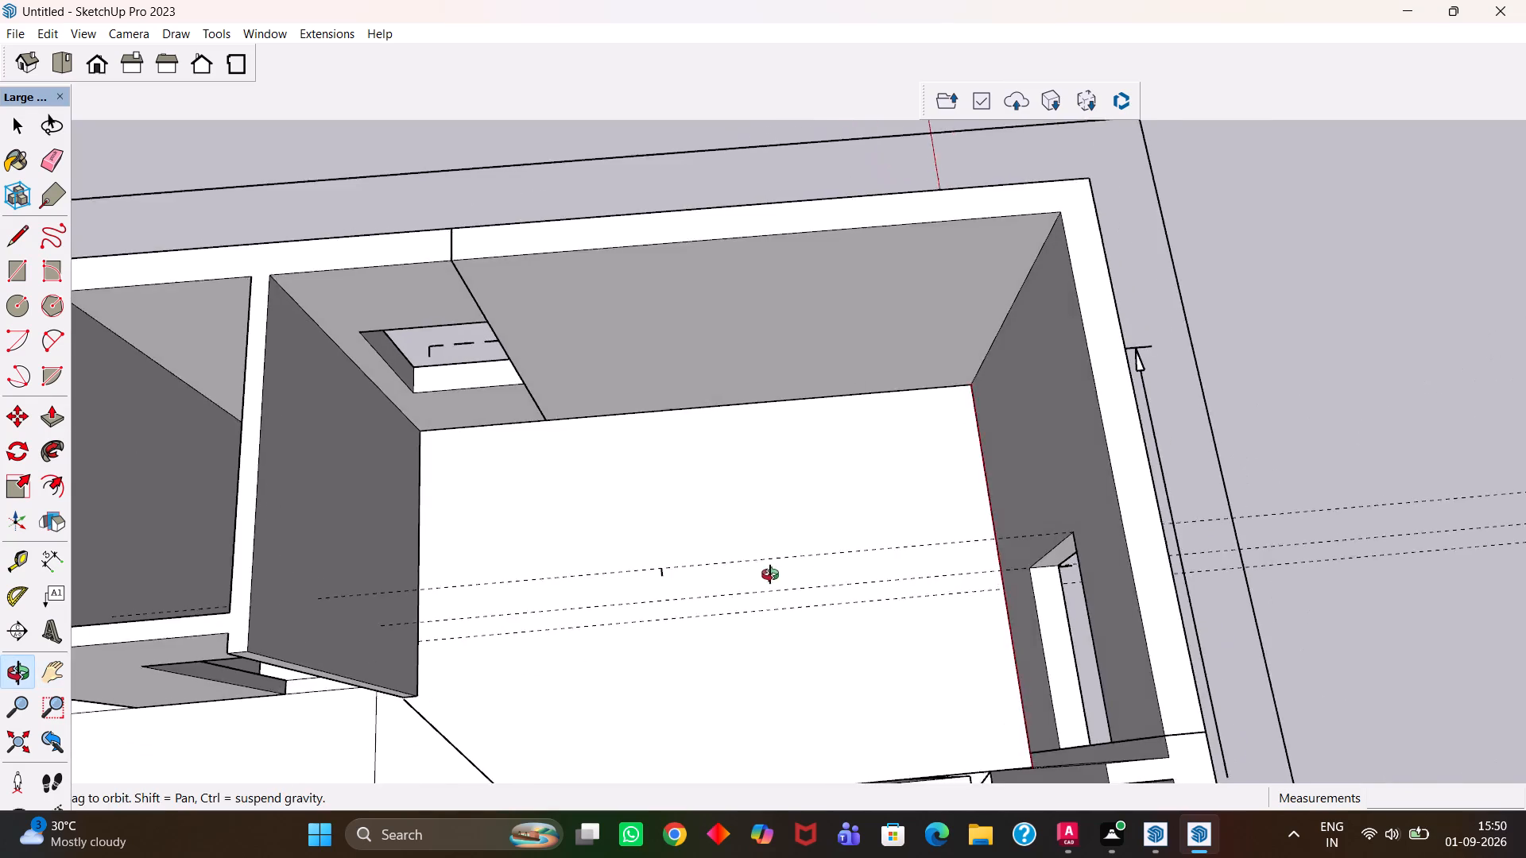
pyautogui.moveTo(770, 574); pyautogui.dragTo(712, 572, button='middle')
pyautogui.scroll(1, 689, 555)
pyautogui.moveTo(647, 527); pyautogui.dragTo(1117, 520)
pyautogui.scroll(2, 911, 584)
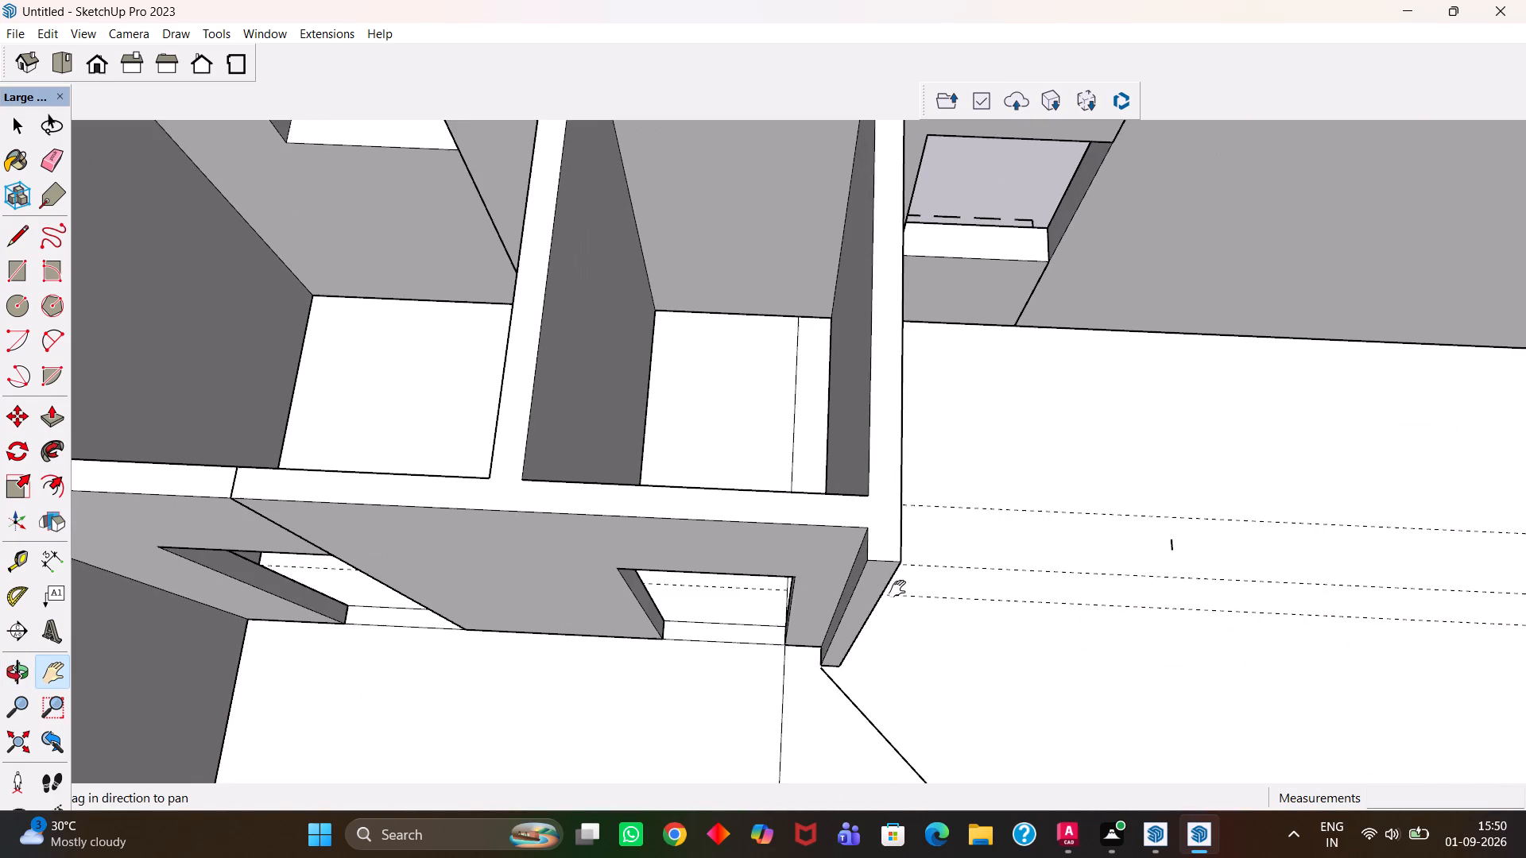
pyautogui.scroll(1, 858, 590)
pyautogui.moveTo(885, 561); pyautogui.dragTo(906, 539, button='middle')
pyautogui.press('t')
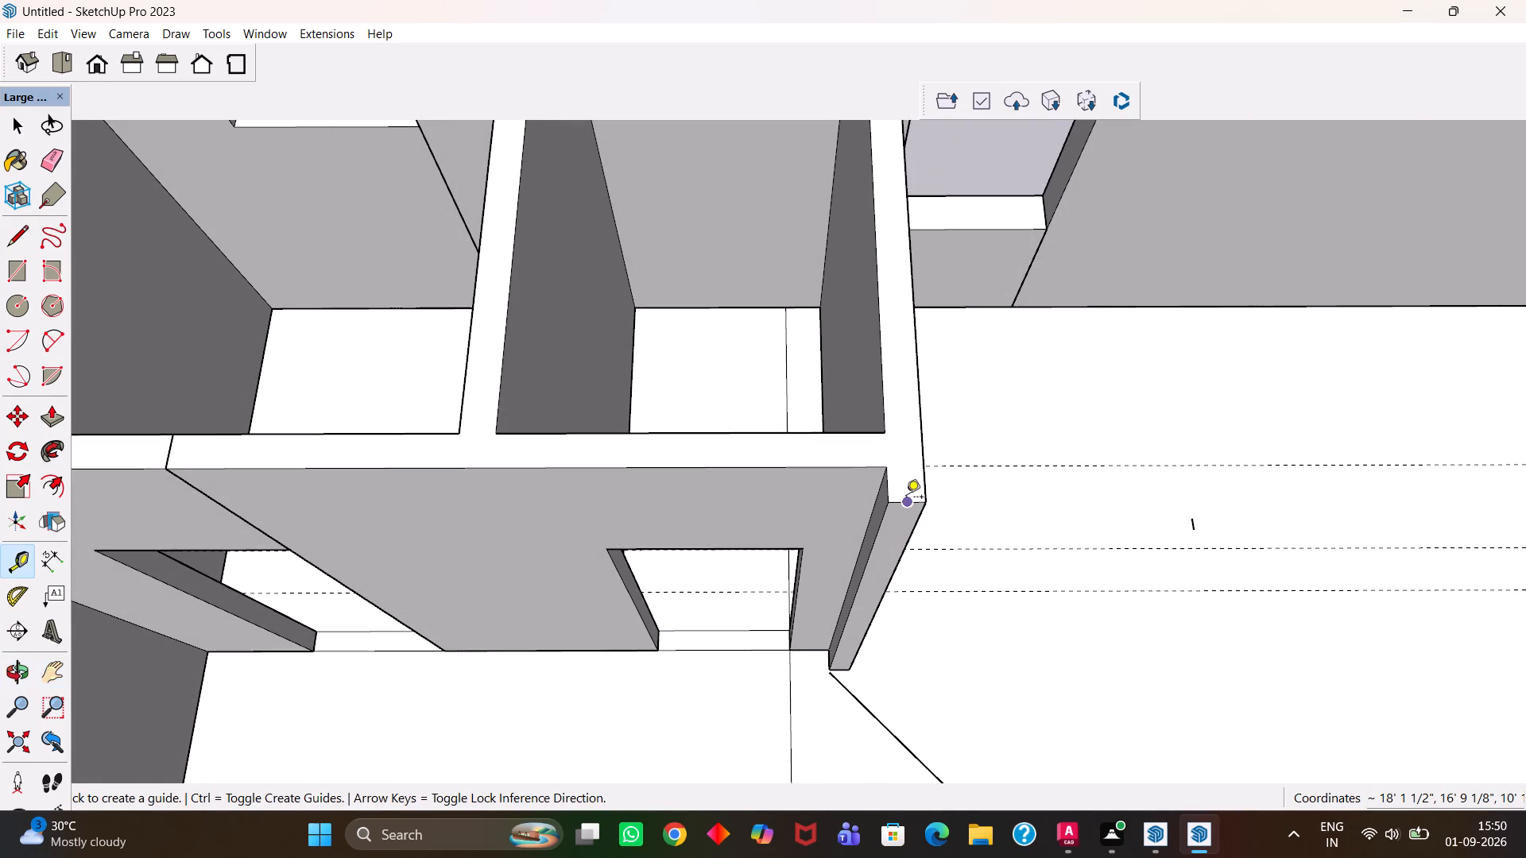
pyautogui.doubleClick(906, 498)
pyautogui.click(904, 506)
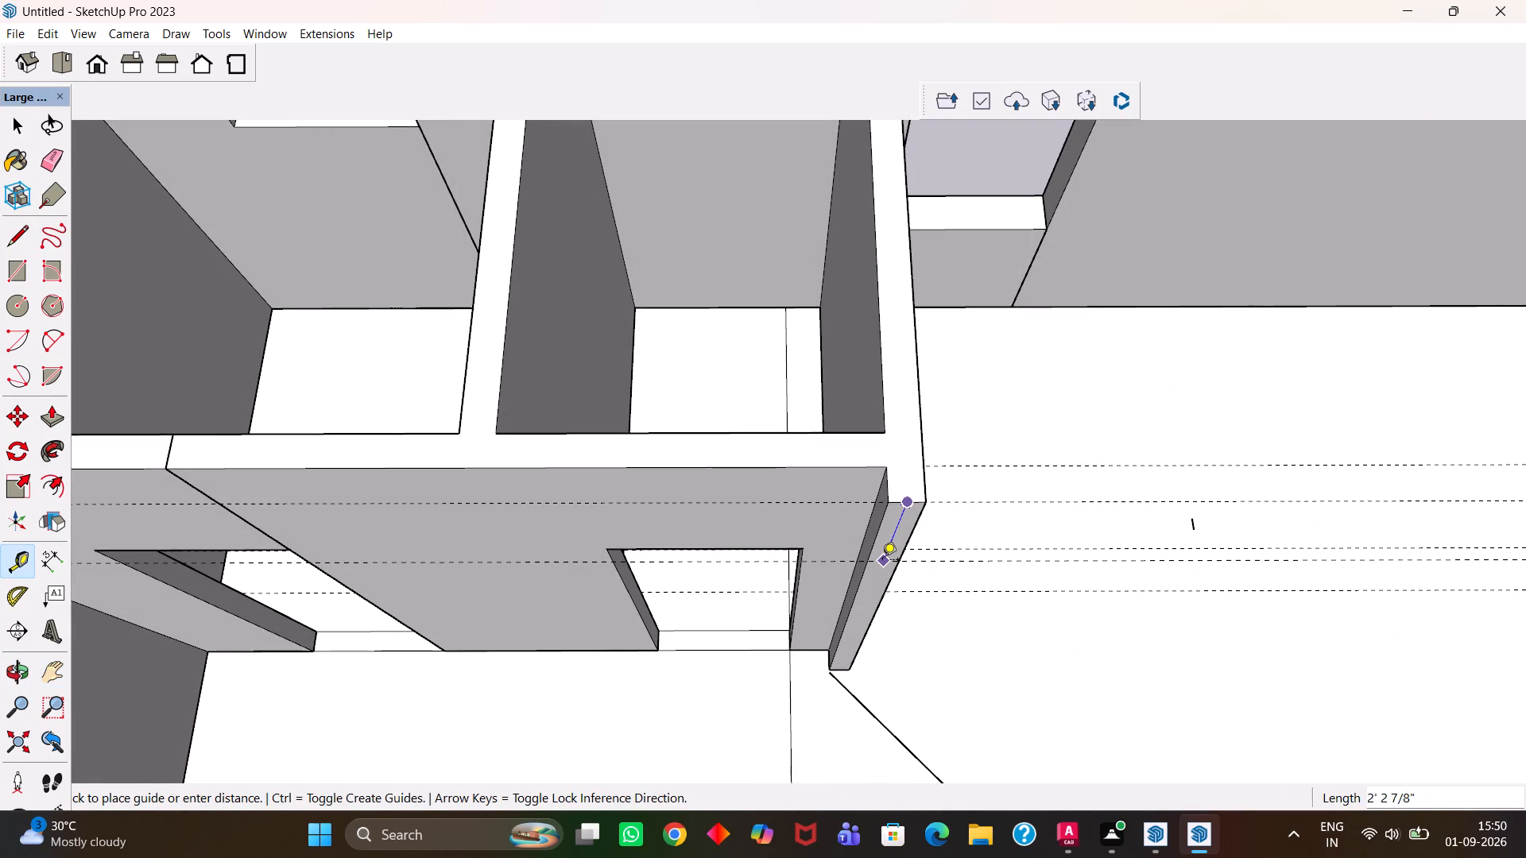
pyautogui.write("3'")
pyautogui.press('Return')
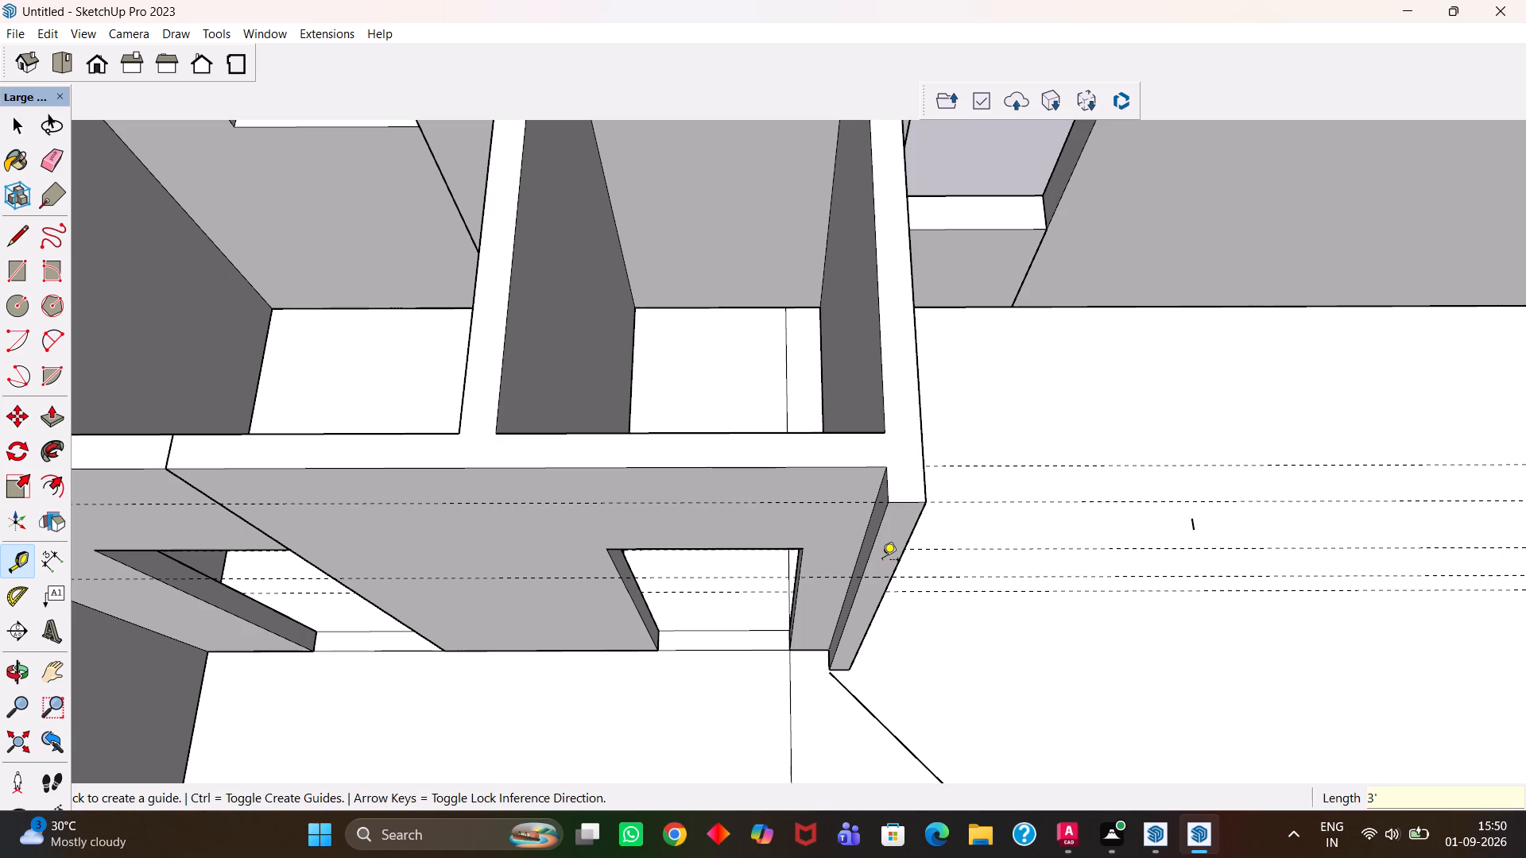
# Open the wall group and draw a line across the wall end face along the 3' guide.
pyautogui.scroll(5, 881, 561)
pyautogui.press('h')
pyautogui.moveTo(877, 587); pyautogui.dragTo(858, 543, button='middle')
pyautogui.moveTo(862, 541); pyautogui.dragTo(887, 549, button='middle')
pyautogui.scroll(1, 873, 541)
pyautogui.press('space')
pyautogui.scroll(1, 905, 498)
pyautogui.click(897, 446)
pyautogui.press('l')
pyautogui.press('space')
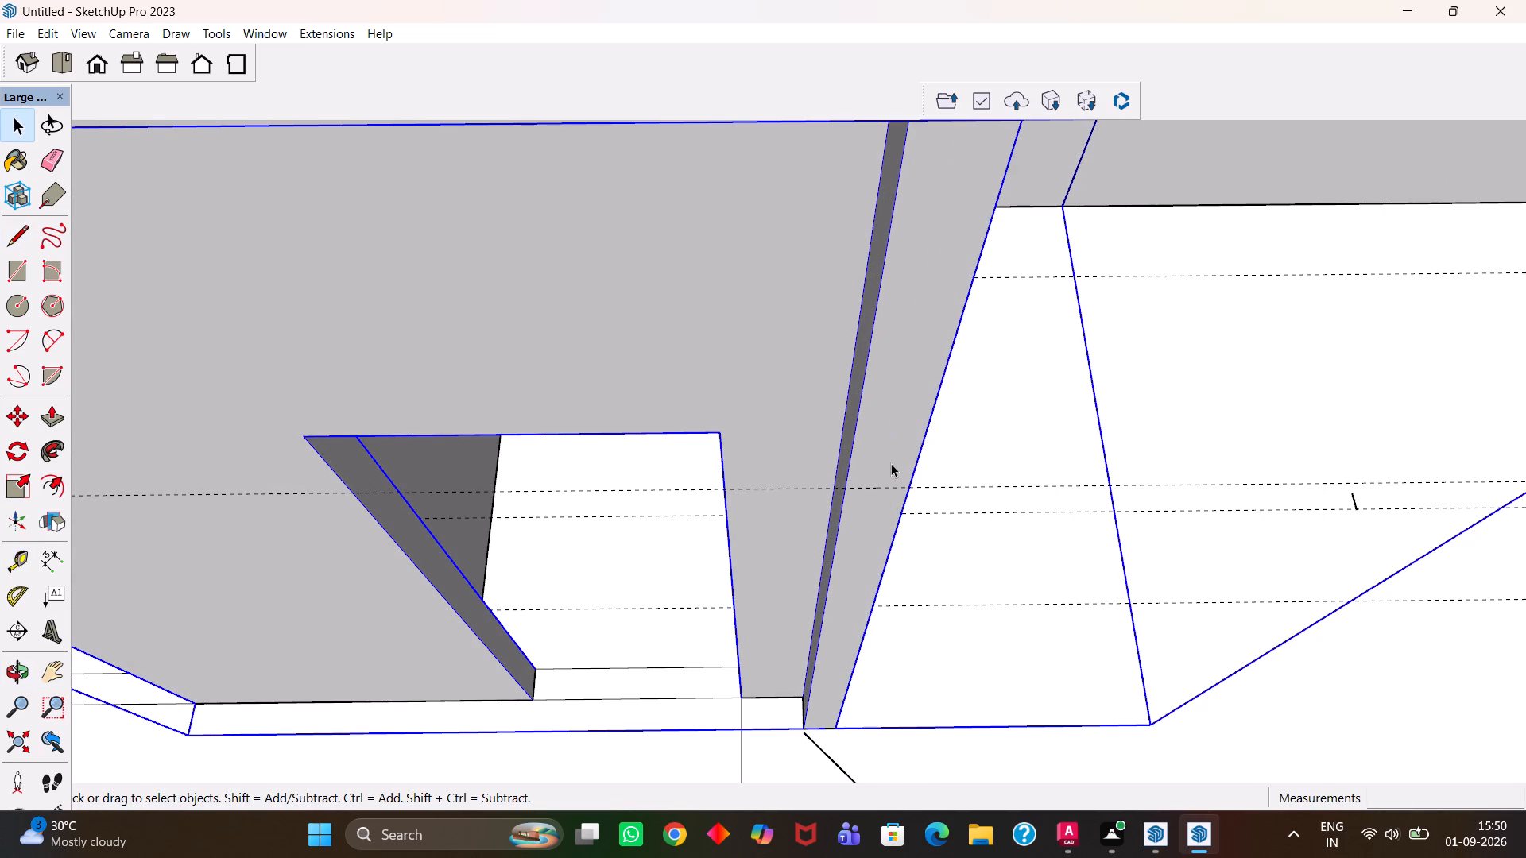
pyautogui.doubleClick(891, 463)
pyautogui.scroll(2, 891, 463)
pyautogui.press('l')
pyautogui.click(916, 496)
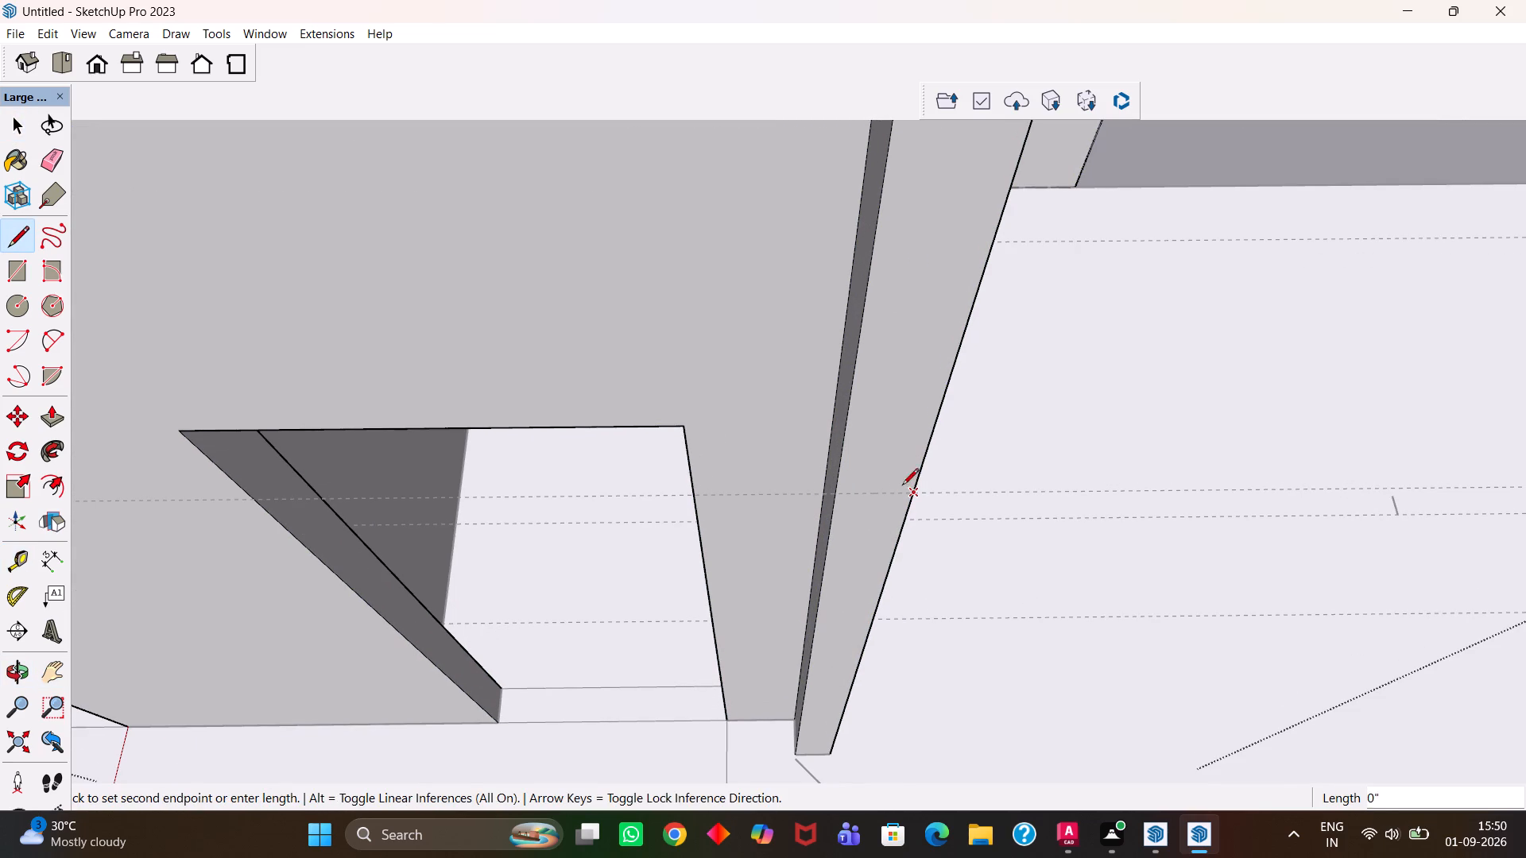
pyautogui.click(832, 483)
# Push/Pull the end face above the line about 3' across the door opening to the opposite wall as a lintel.
pyautogui.scroll(-9, 832, 483)
pyautogui.press('space')
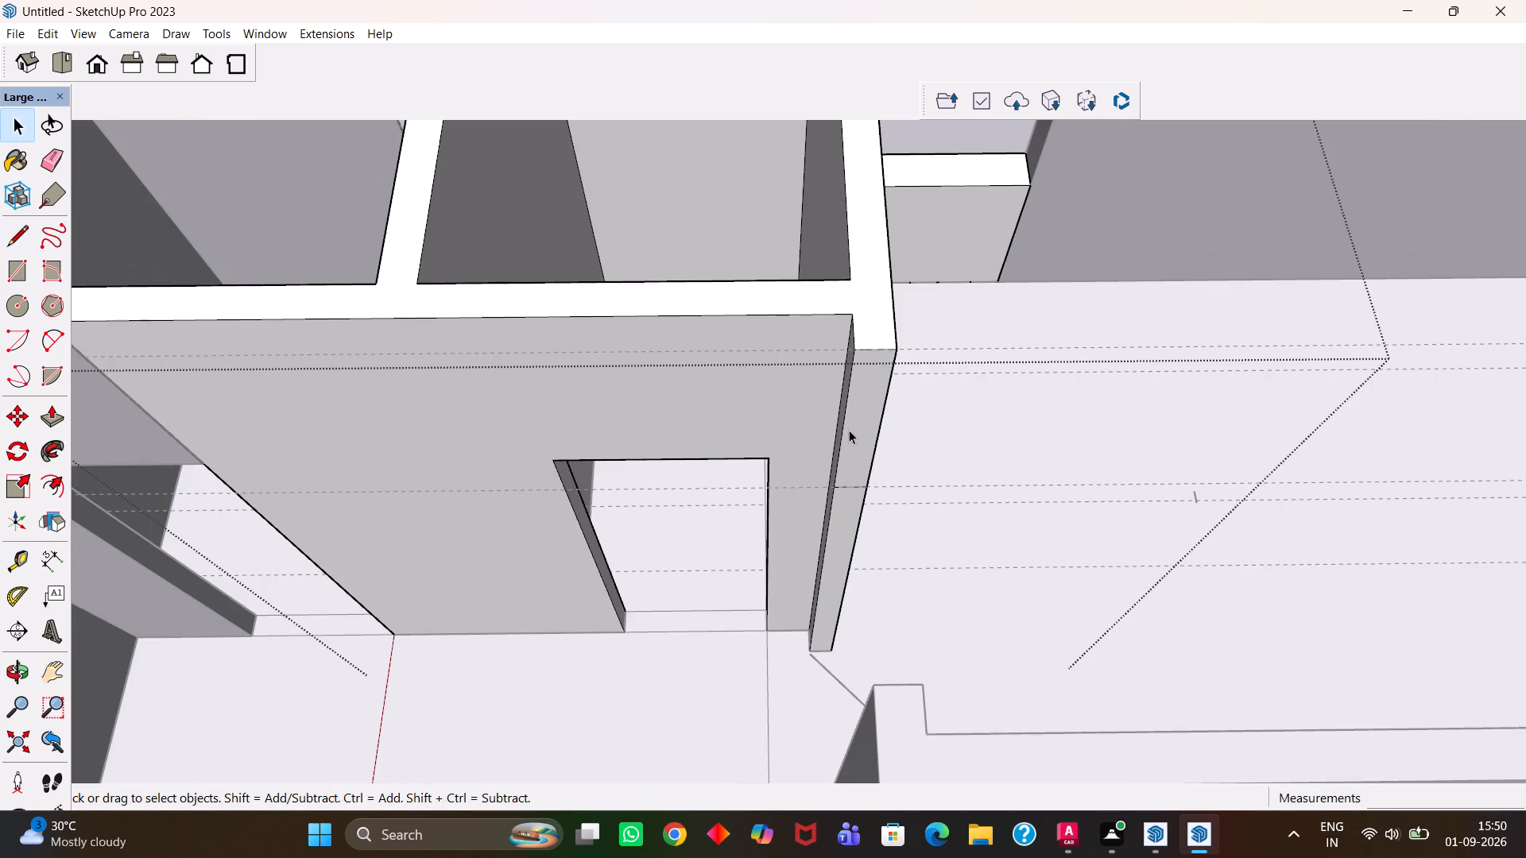
pyautogui.click(856, 435)
pyautogui.press('p')
pyautogui.click(859, 437)
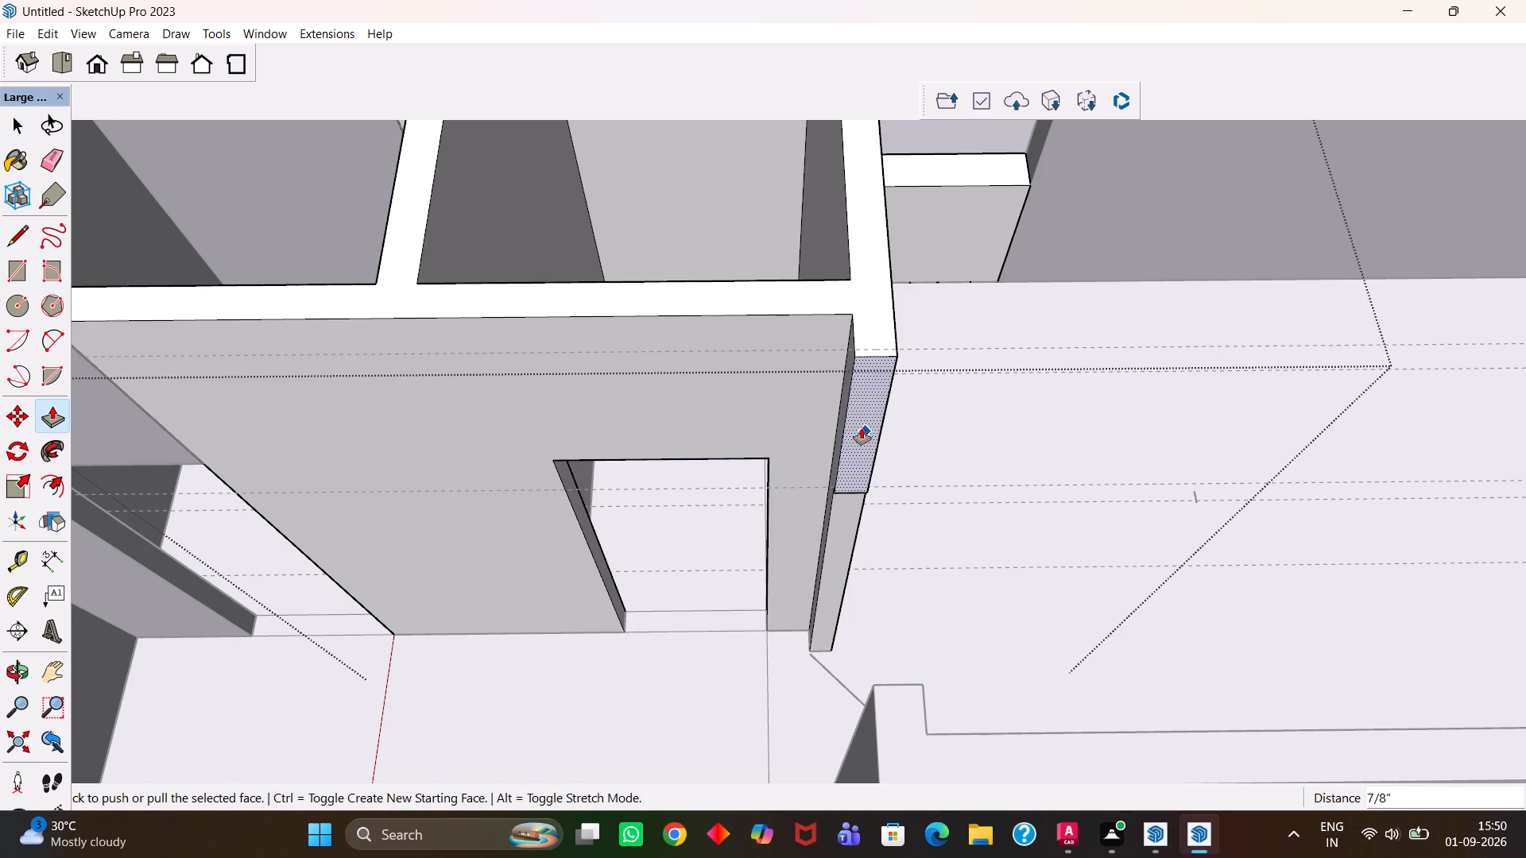
pyautogui.click(862, 428)
pyautogui.click(894, 690)
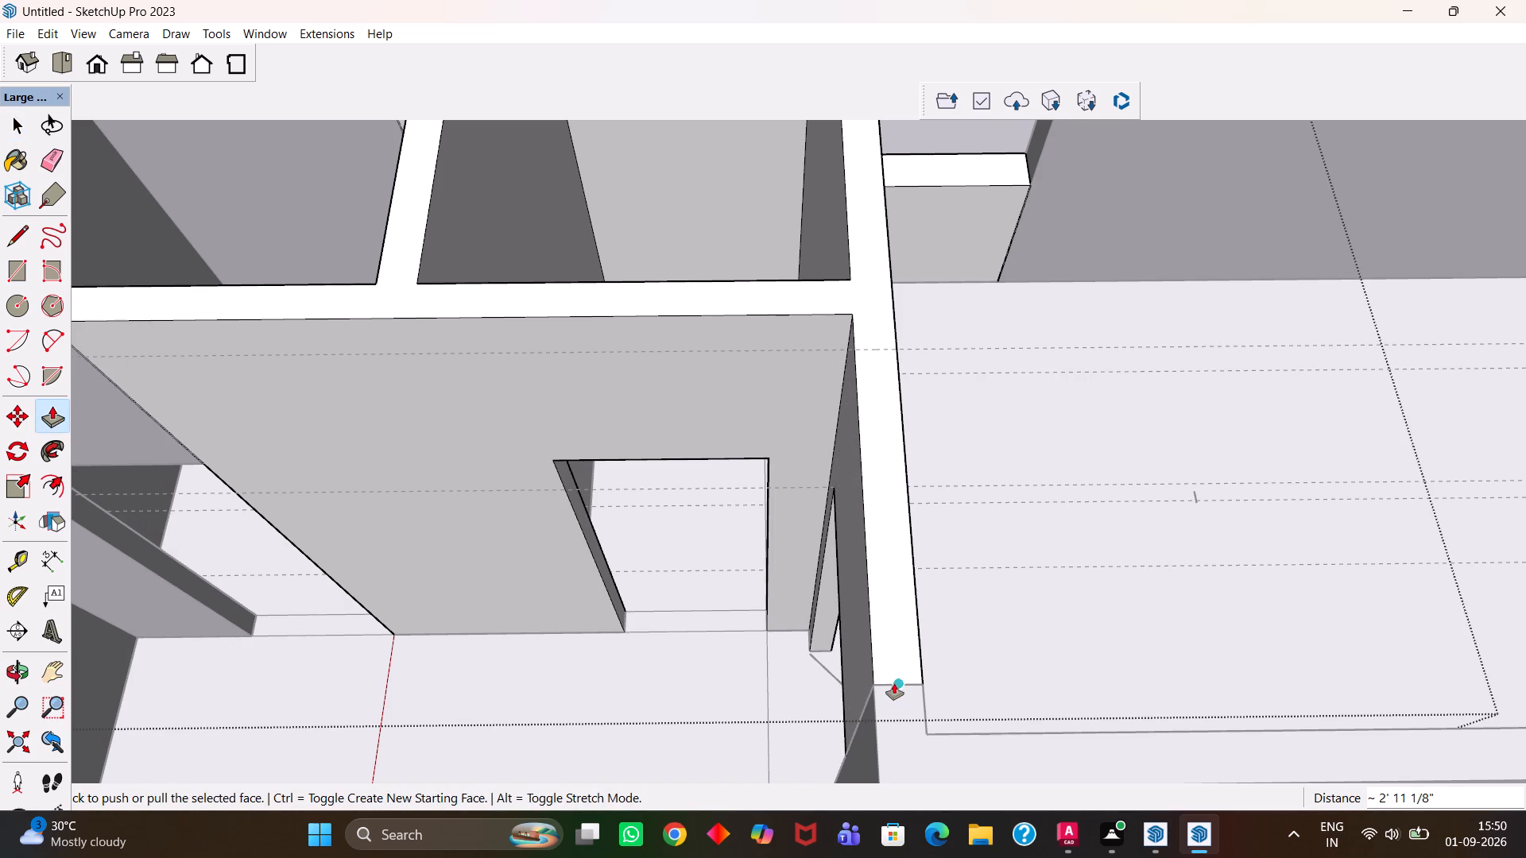
# Exit the wall group after finishing the lintel.
pyautogui.press('h')
pyautogui.scroll(-5, 894, 683)
pyautogui.scroll(-16, 888, 670)
pyautogui.press('space')
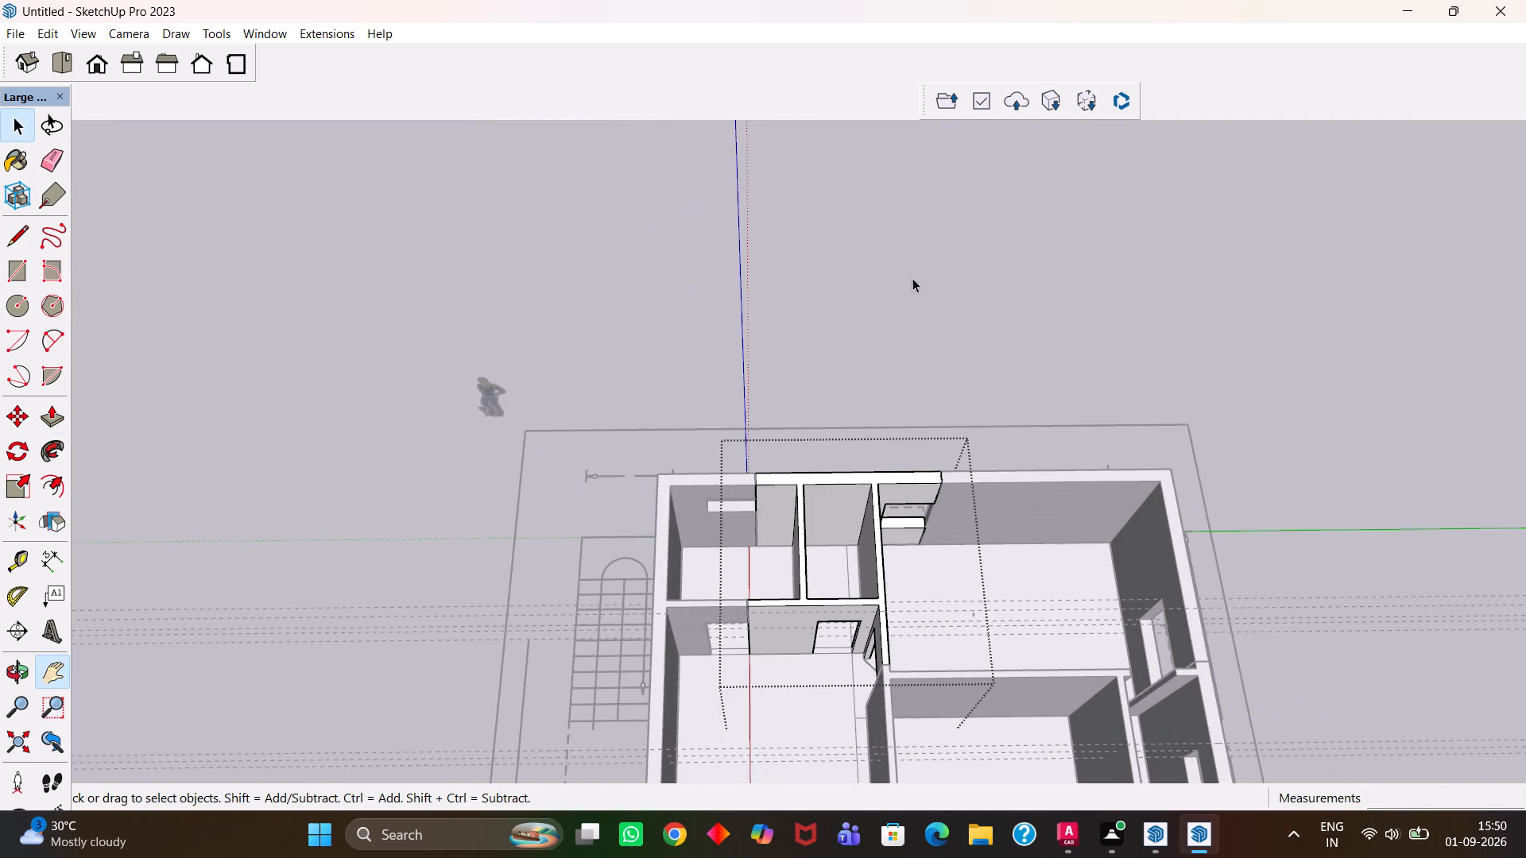
pyautogui.click(912, 278)
# Examine the interior walls around the rooms for door openings that still need a lintel.
pyautogui.scroll(7, 866, 663)
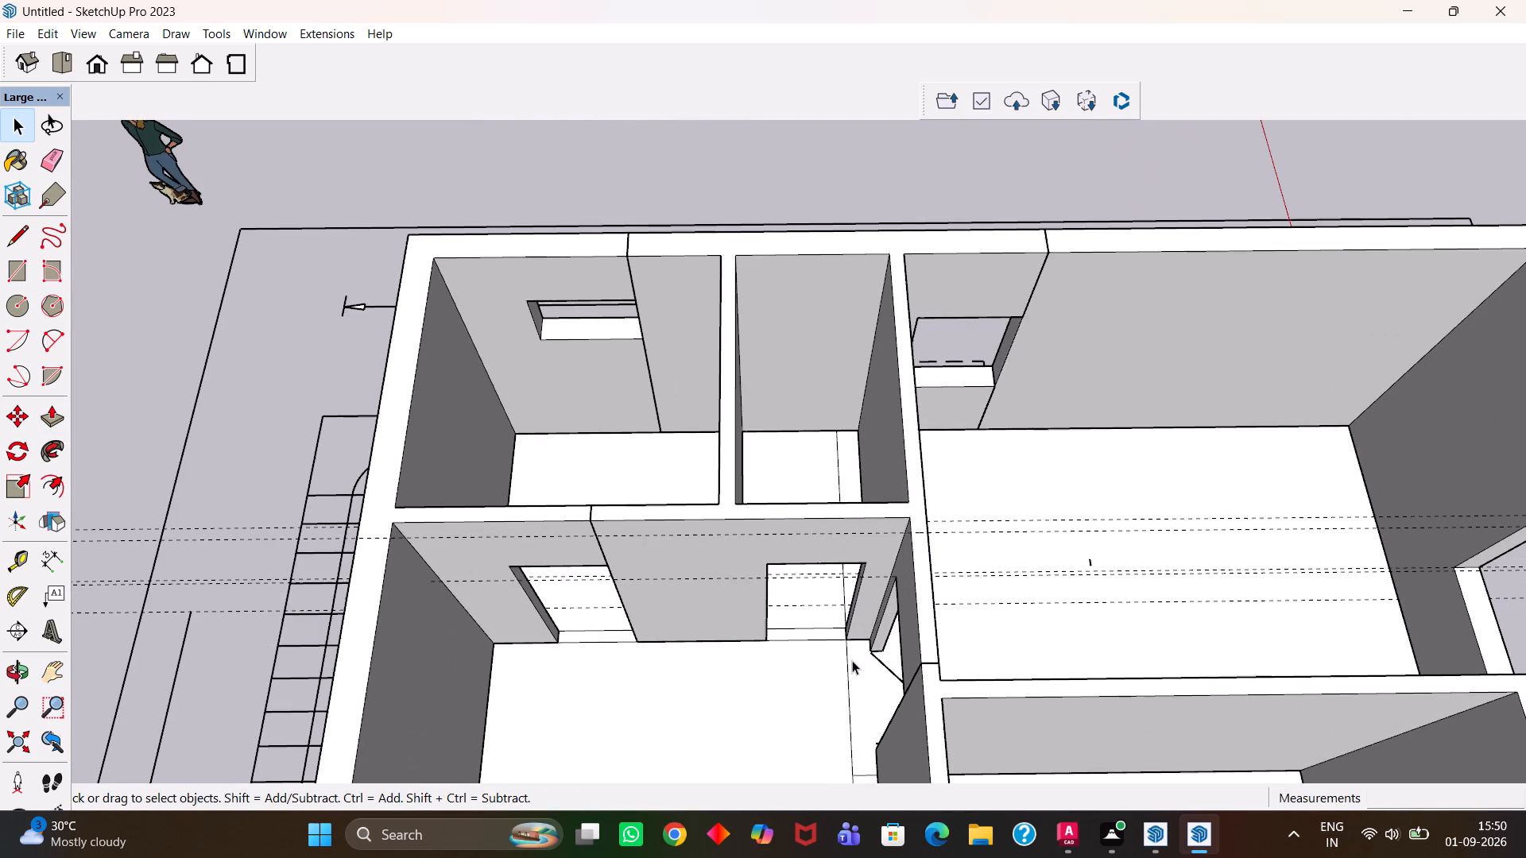
pyautogui.scroll(-4, 852, 660)
pyautogui.press('h')
pyautogui.scroll(-4, 852, 659)
pyautogui.moveTo(799, 613); pyautogui.dragTo(806, 624)
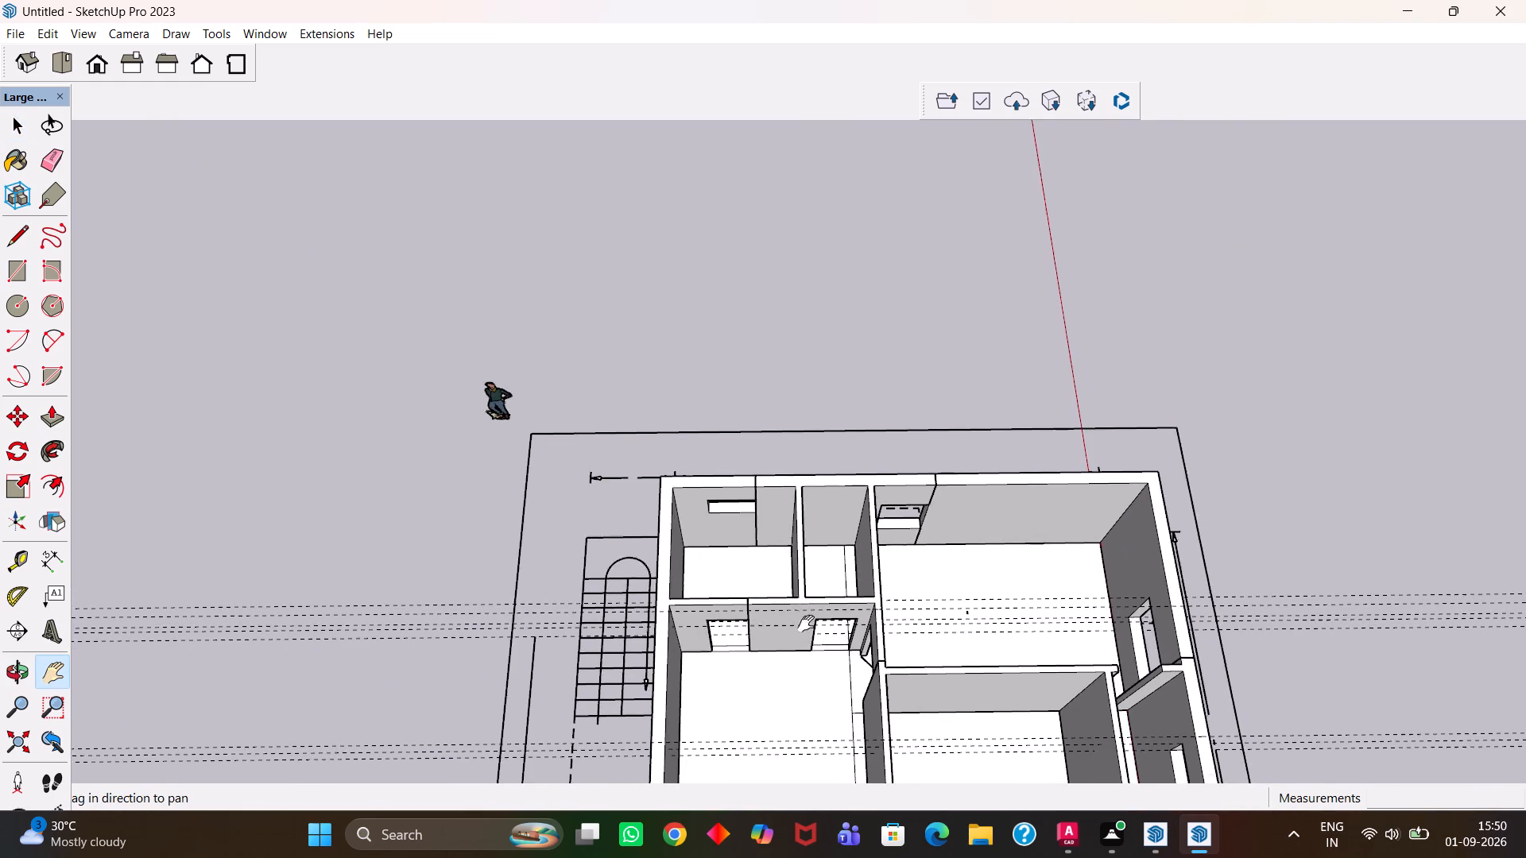
pyautogui.moveTo(806, 624); pyautogui.dragTo(834, 686)
pyautogui.scroll(6, 850, 618)
pyautogui.scroll(-6, 850, 618)
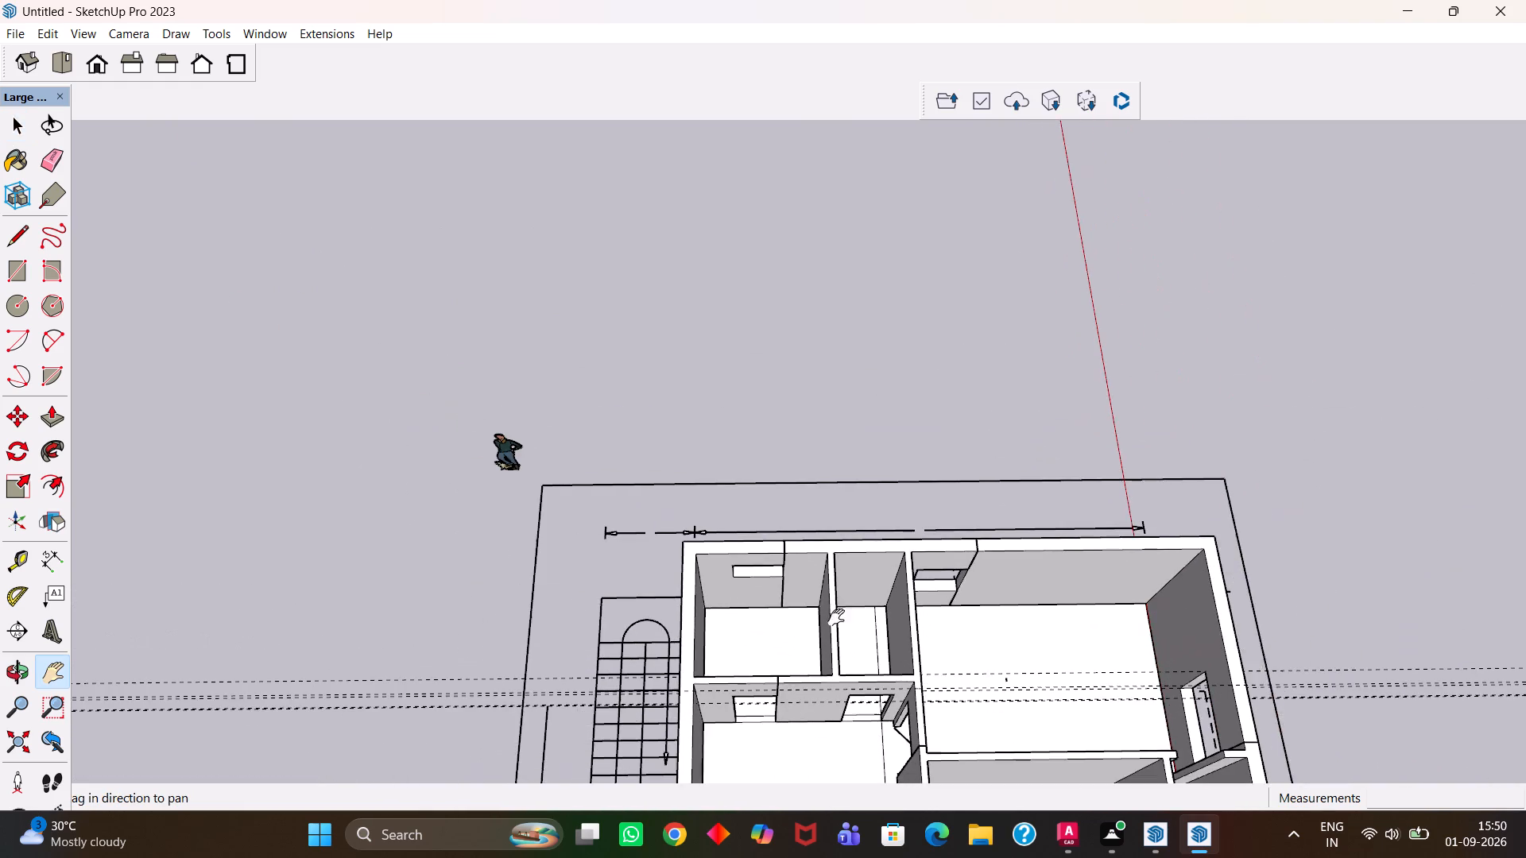
pyautogui.scroll(3, 783, 684)
pyautogui.moveTo(846, 725); pyautogui.dragTo(863, 577)
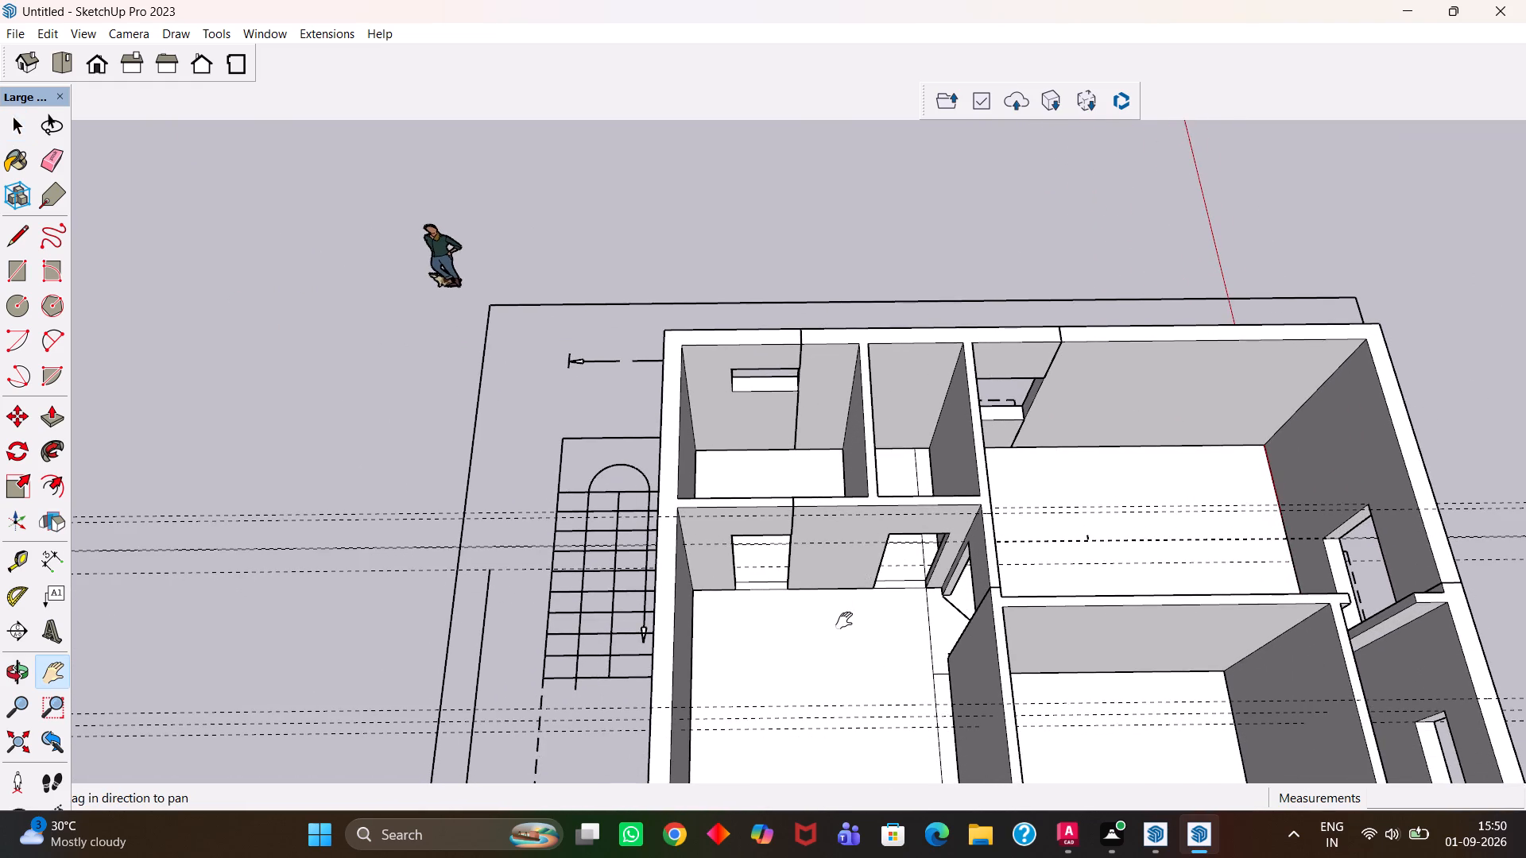
pyautogui.scroll(3, 844, 620)
pyautogui.scroll(-5, 842, 624)
pyautogui.moveTo(859, 655); pyautogui.dragTo(769, 581, button='middle')
pyautogui.scroll(1, 835, 635)
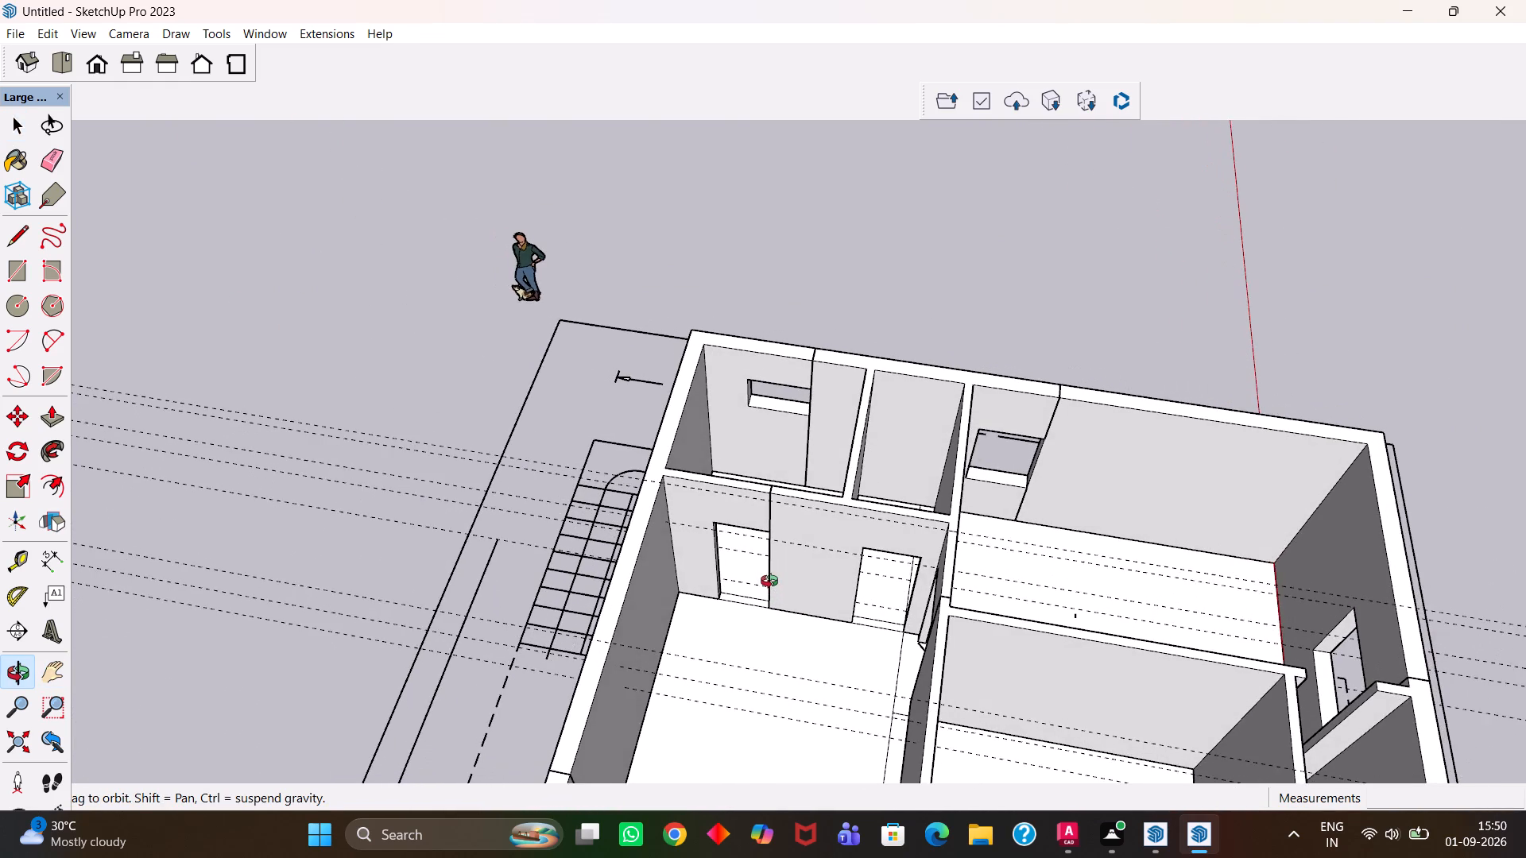
pyautogui.moveTo(769, 581); pyautogui.dragTo(764, 583, button='middle')
pyautogui.scroll(-4, 766, 585)
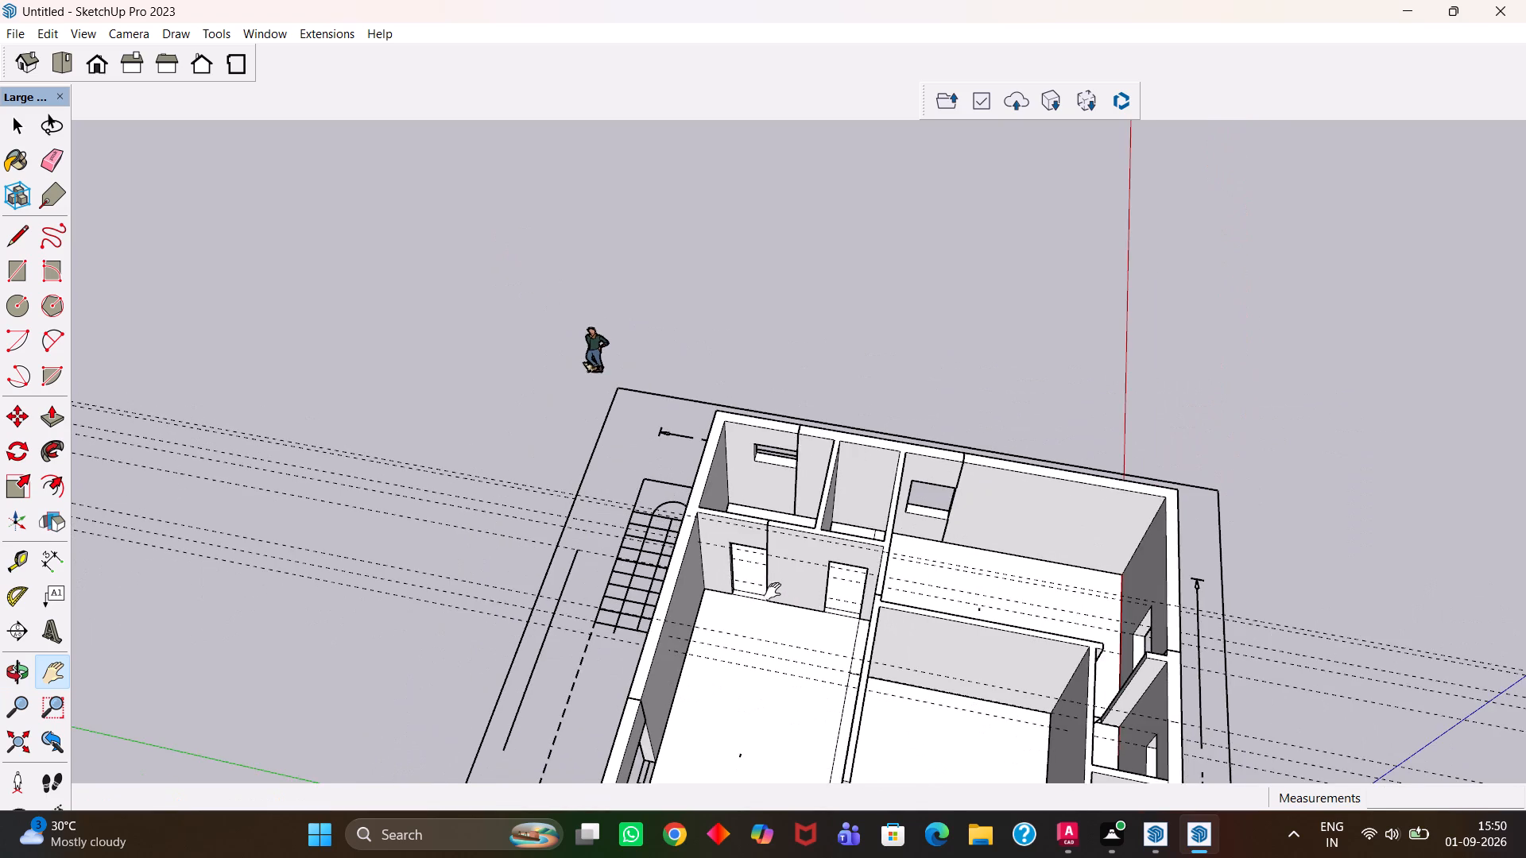
pyautogui.scroll(4, 800, 609)
pyautogui.moveTo(840, 620); pyautogui.dragTo(567, 638, button='middle')
pyautogui.middleClick(500, 643)
pyautogui.scroll(1, 494, 646)
pyautogui.moveTo(479, 600); pyautogui.dragTo(694, 512)
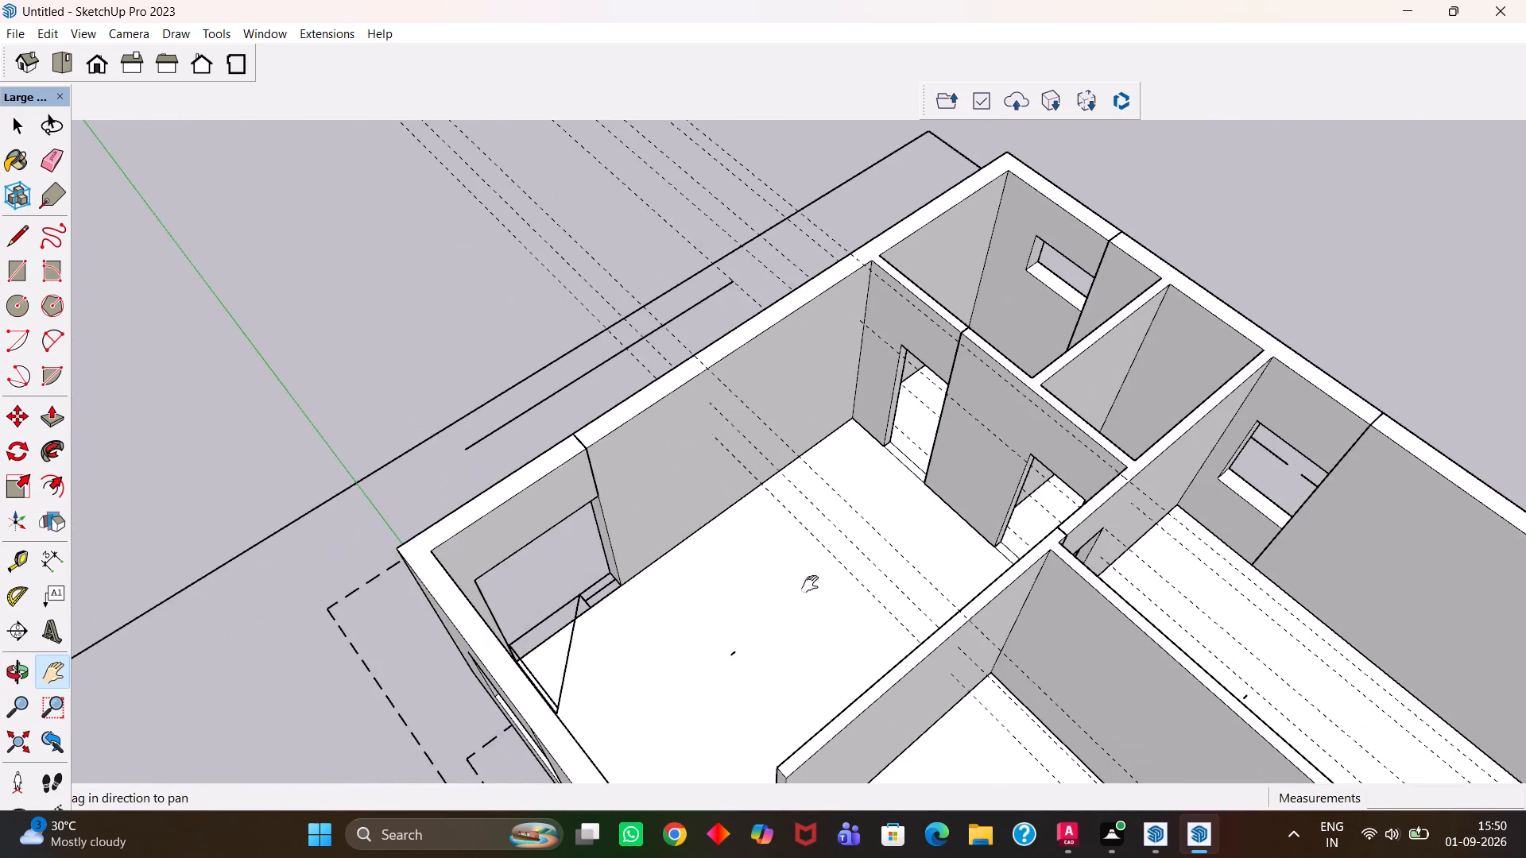
pyautogui.moveTo(811, 629); pyautogui.dragTo(592, 640, button='middle')
pyautogui.scroll(-4, 601, 624)
pyautogui.scroll(4, 591, 708)
pyautogui.moveTo(558, 684); pyautogui.dragTo(838, 640)
pyautogui.scroll(3, 814, 646)
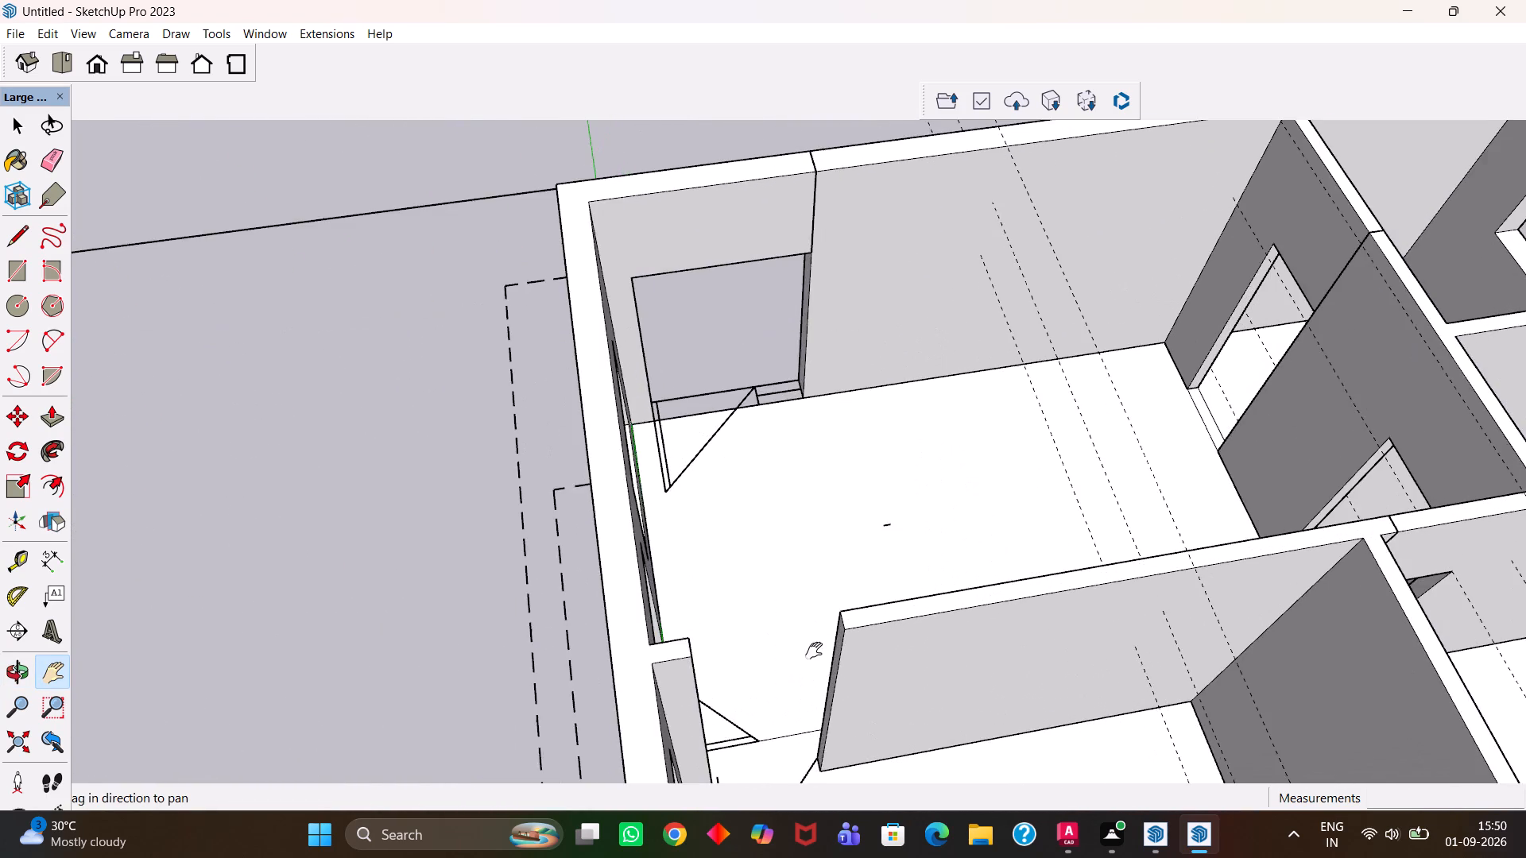
# Place a guide 3' below the top edge of the dividing wall's end between the two large rooms.
pyautogui.moveTo(978, 721); pyautogui.dragTo(1022, 716, button='middle')
pyautogui.scroll(1, 1022, 716)
pyautogui.moveTo(751, 589); pyautogui.dragTo(1077, 676, button='middle')
pyautogui.scroll(1, 1080, 640)
pyautogui.moveTo(1062, 558); pyautogui.dragTo(793, 658)
pyautogui.moveTo(765, 665); pyautogui.dragTo(927, 566, button='middle')
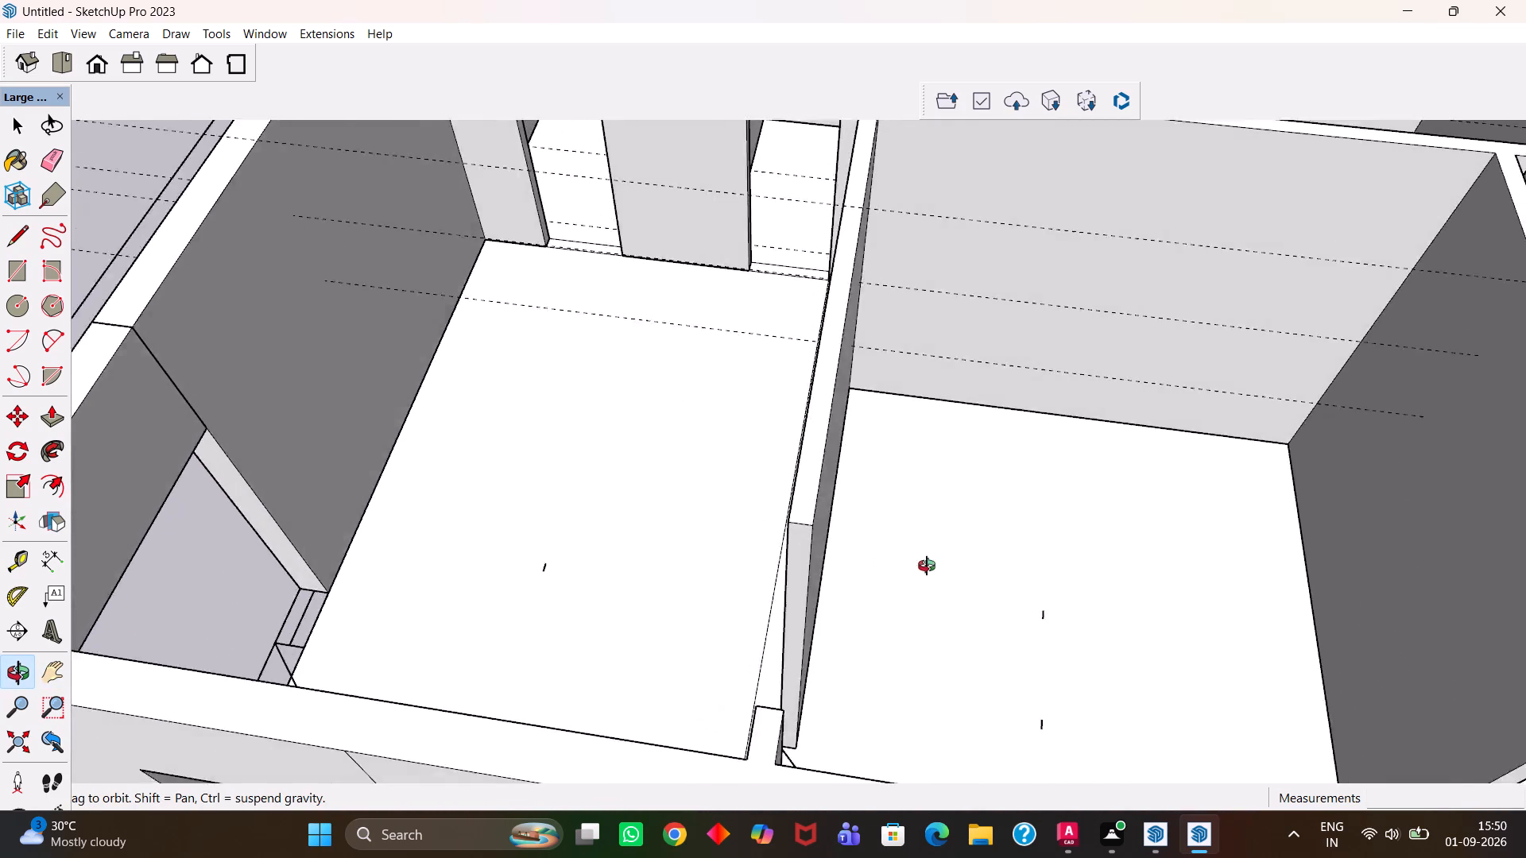
pyautogui.moveTo(927, 566); pyautogui.dragTo(996, 570, button='middle')
pyautogui.scroll(3, 931, 566)
pyautogui.moveTo(835, 528); pyautogui.dragTo(835, 565)
pyautogui.moveTo(813, 603); pyautogui.dragTo(799, 585, button='middle')
pyautogui.scroll(1, 804, 575)
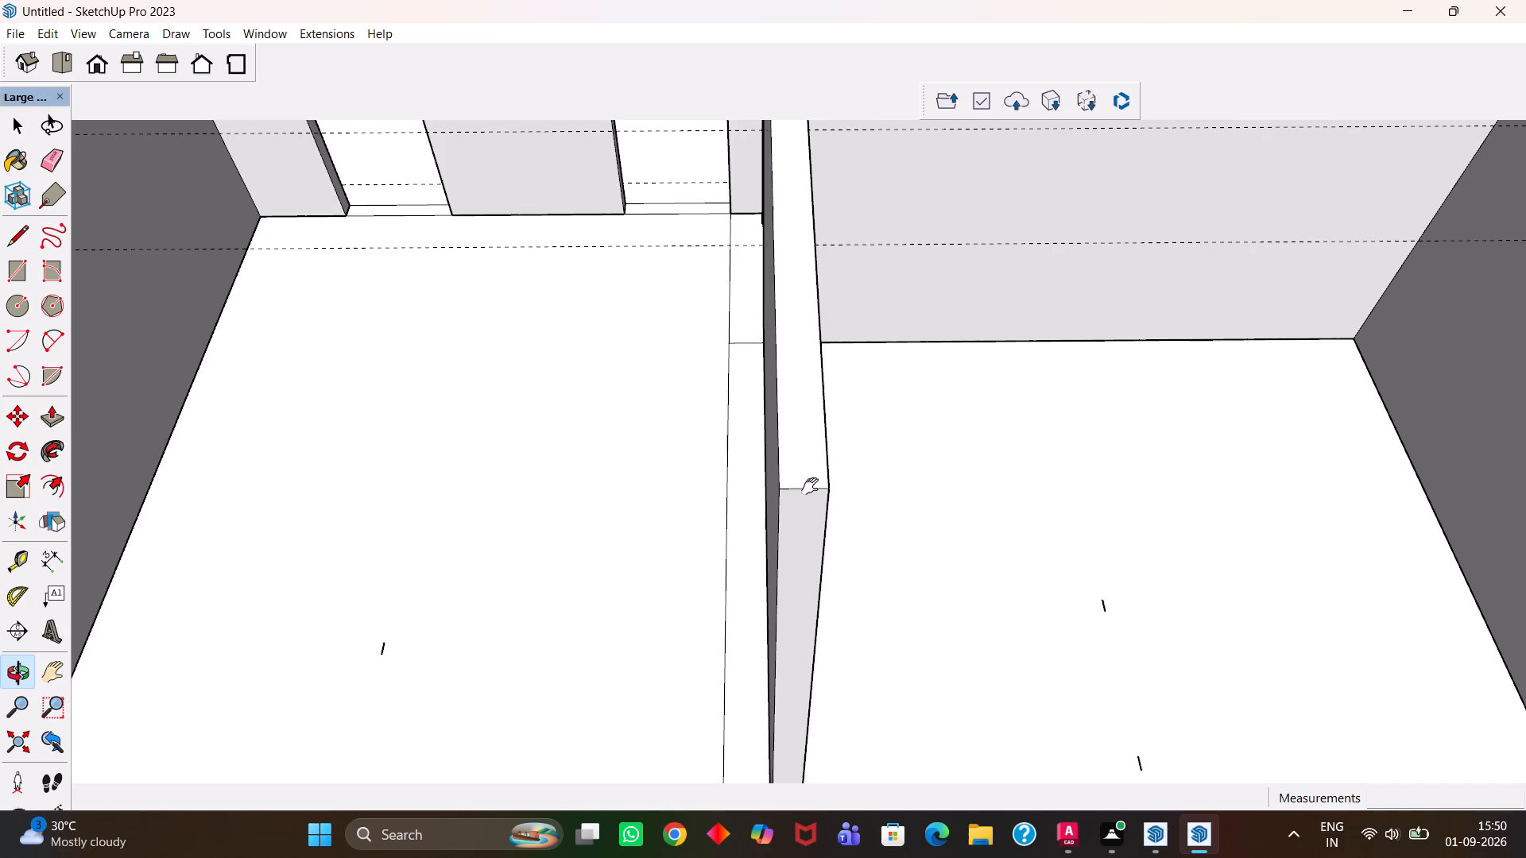
pyautogui.press('t')
pyautogui.doubleClick(798, 485)
pyautogui.click(805, 493)
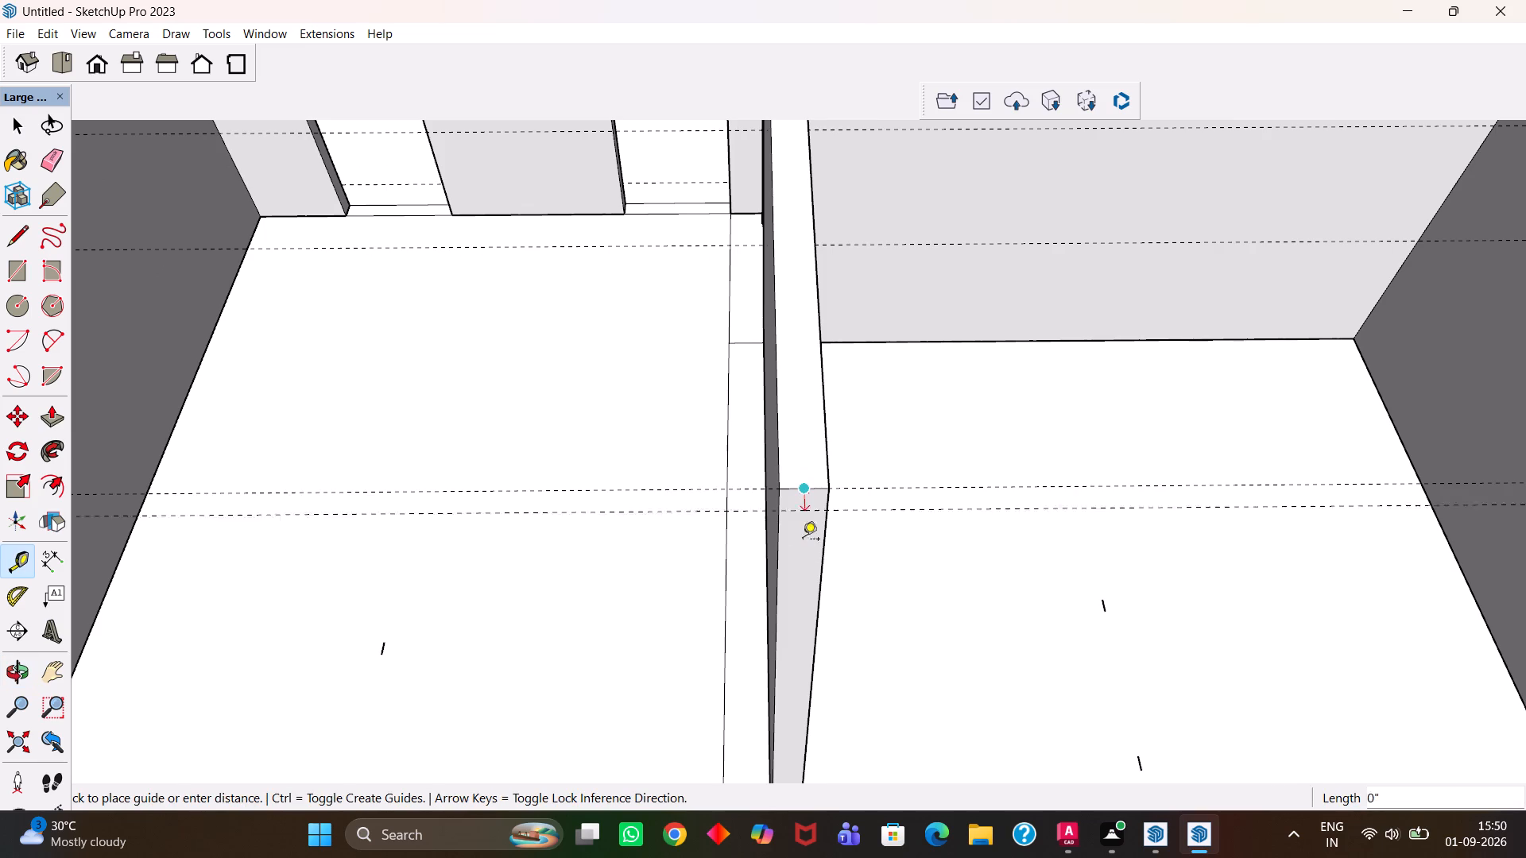
pyautogui.write("3'")
pyautogui.press('Return')
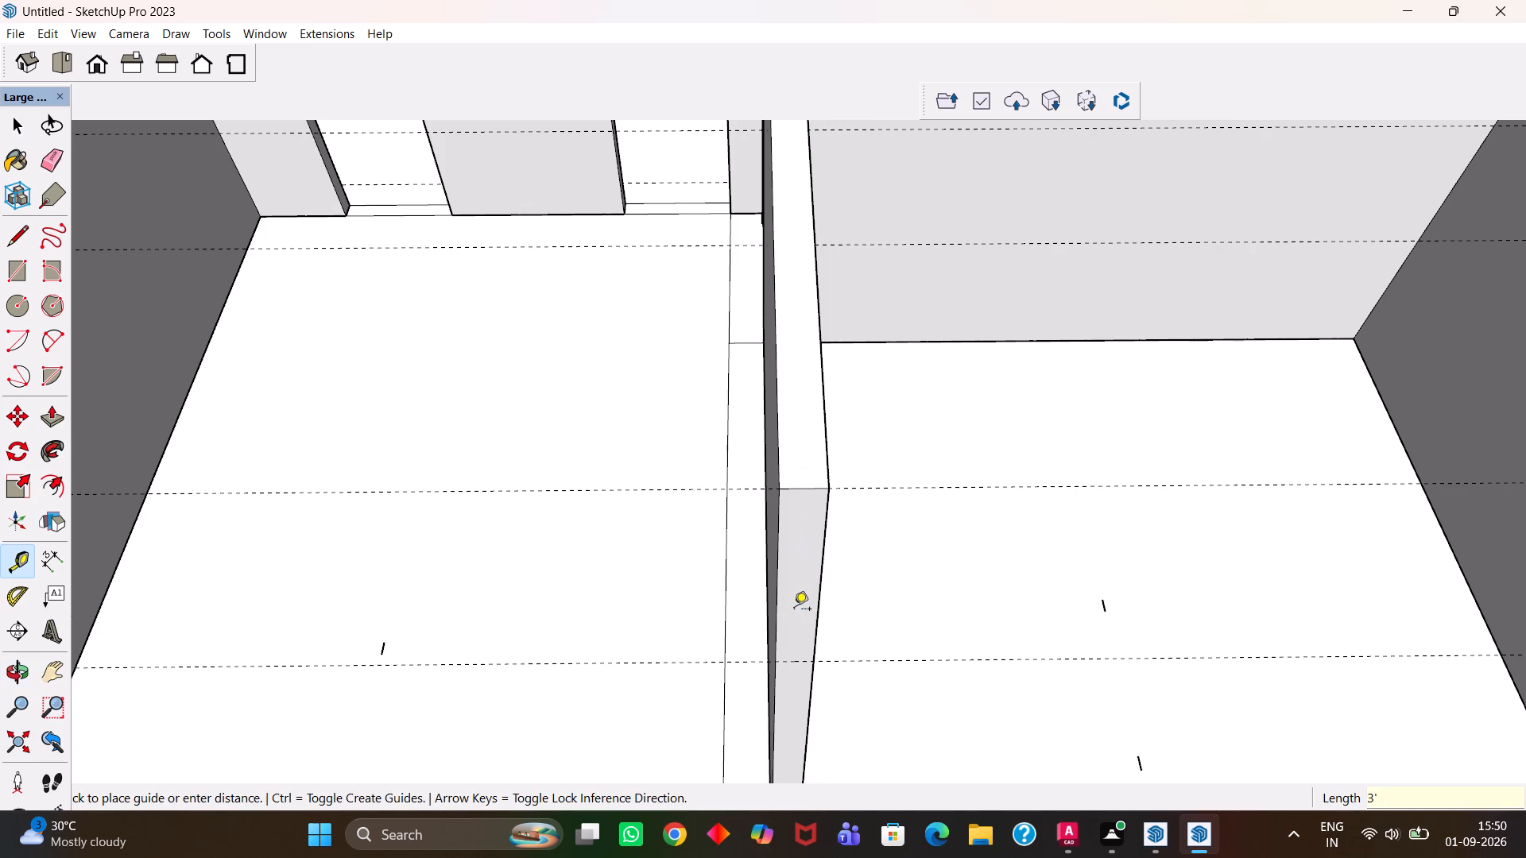
# Draw a line across the dividing wall's end face along the 3' guide.
pyautogui.press('h')
pyautogui.moveTo(771, 608); pyautogui.dragTo(753, 561)
pyautogui.press('space')
pyautogui.click(771, 562)
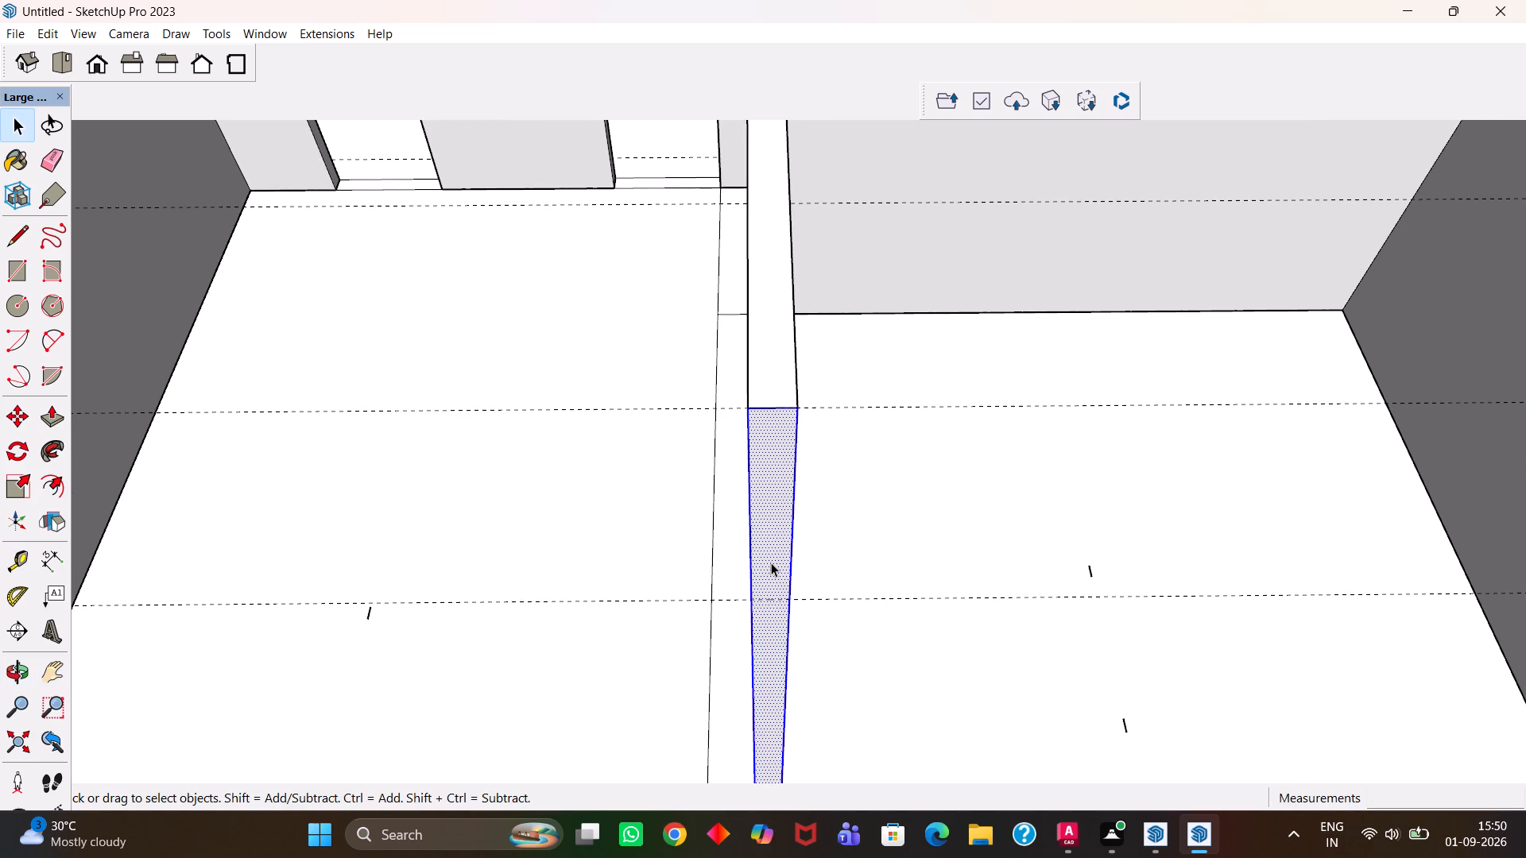
pyautogui.click(771, 562)
pyautogui.press('l')
pyautogui.click(747, 598)
pyautogui.click(788, 598)
pyautogui.press('space')
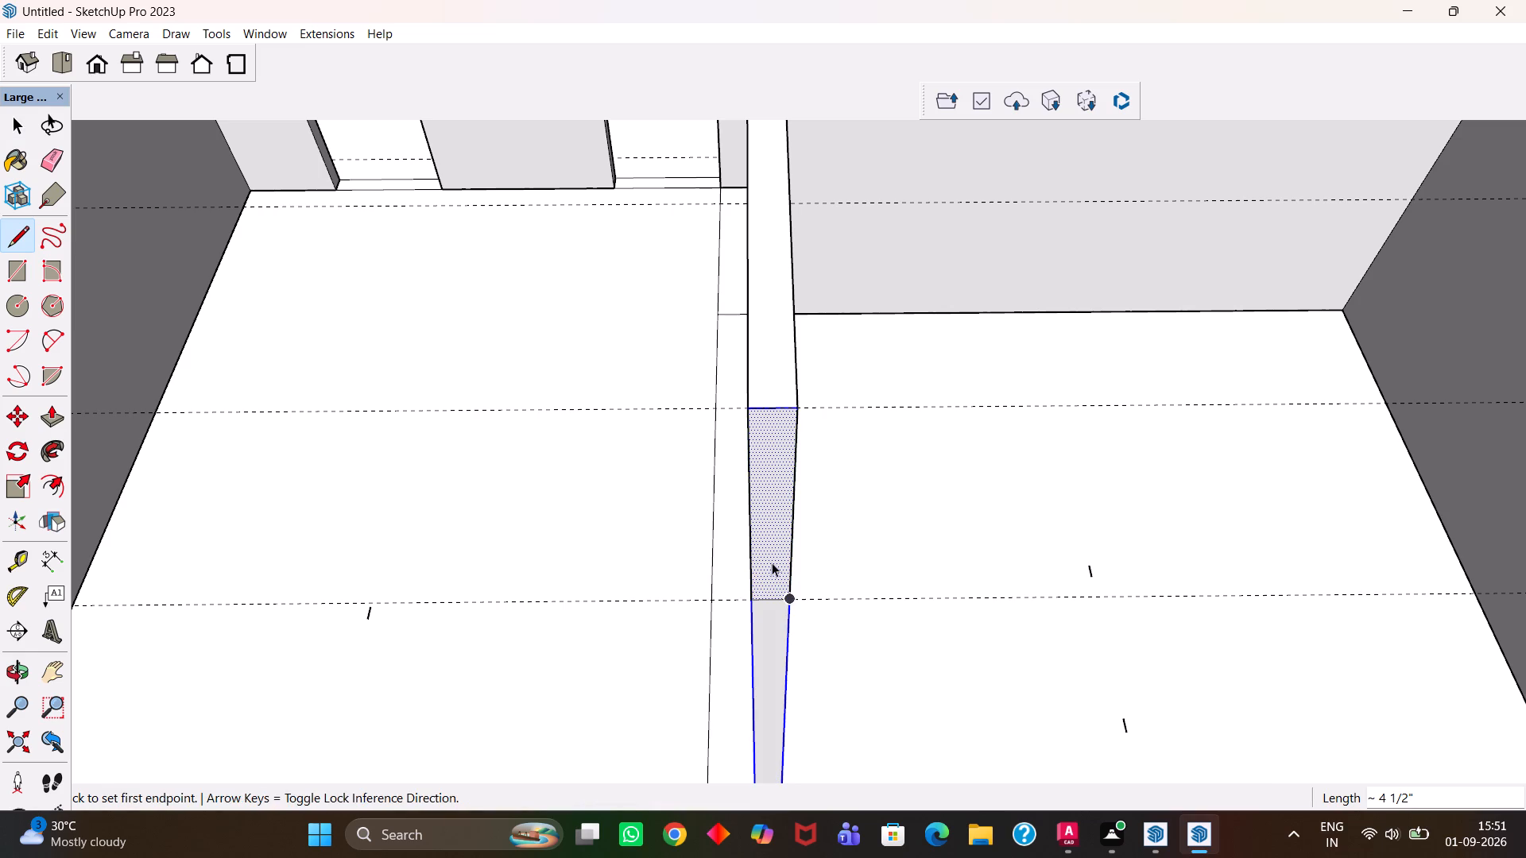
# Push/Pull the end face above the line across the door opening to the outer wall as a lintel.
pyautogui.click(765, 539)
pyautogui.press('p')
pyautogui.click(765, 539)
pyautogui.scroll(-9, 781, 613)
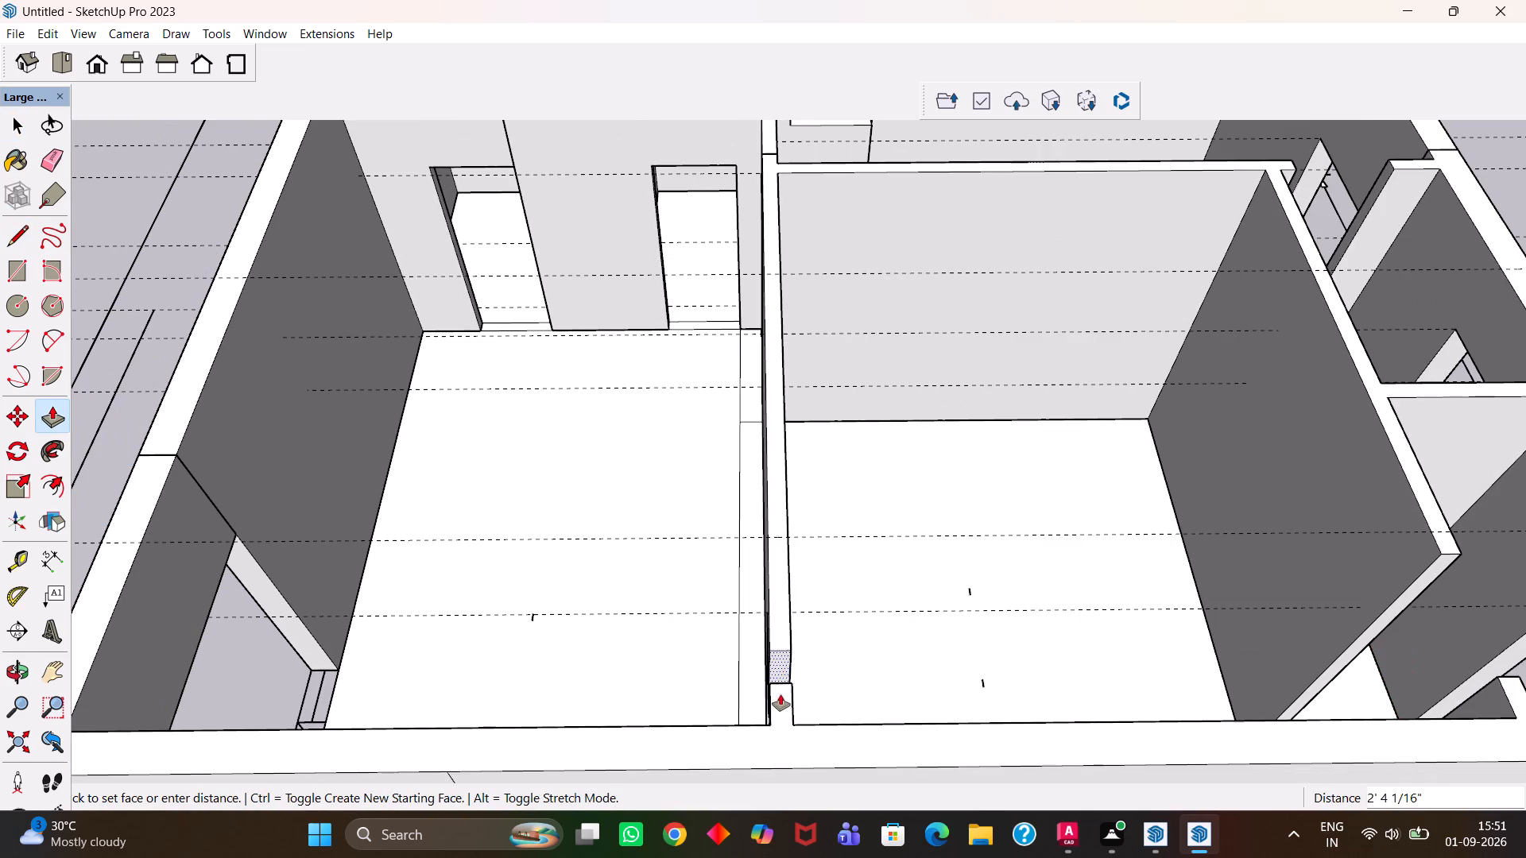
pyautogui.click(783, 684)
pyautogui.click(780, 660)
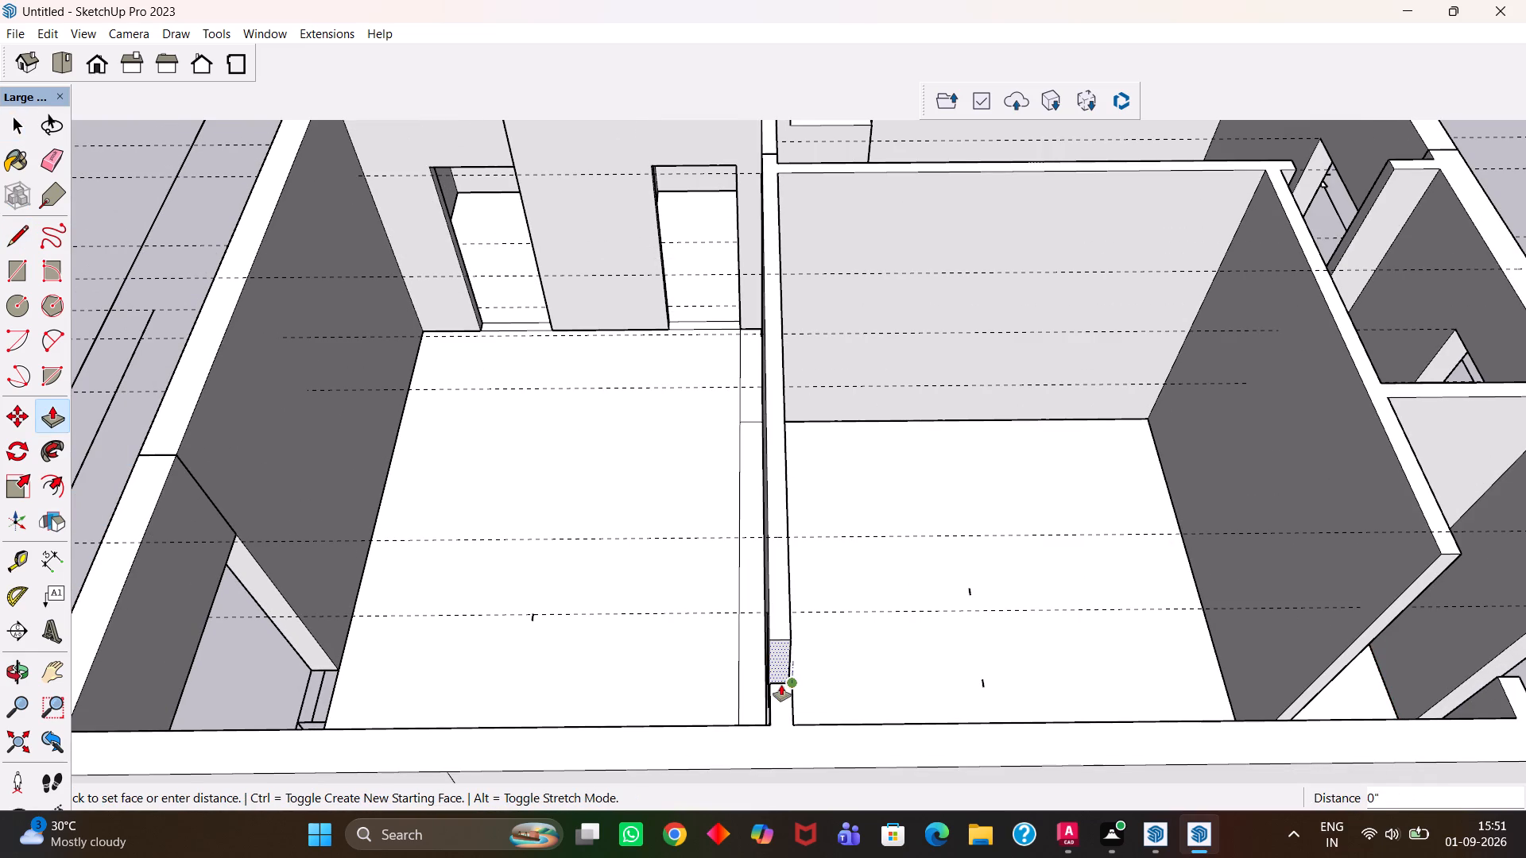
pyautogui.moveTo(763, 682); pyautogui.dragTo(913, 754, button='middle')
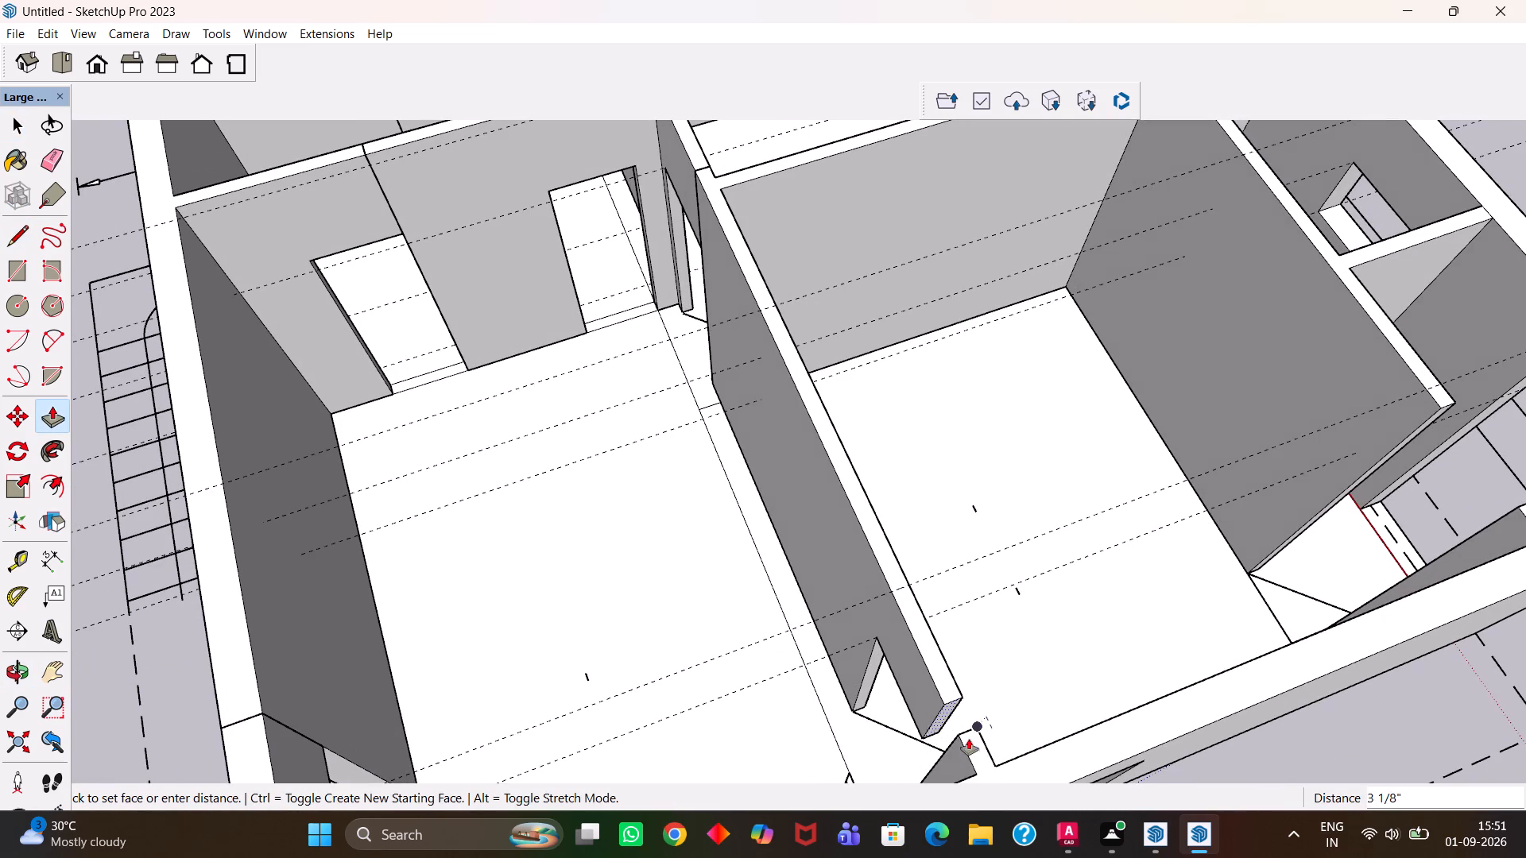
pyautogui.click(955, 736)
pyautogui.click(947, 699)
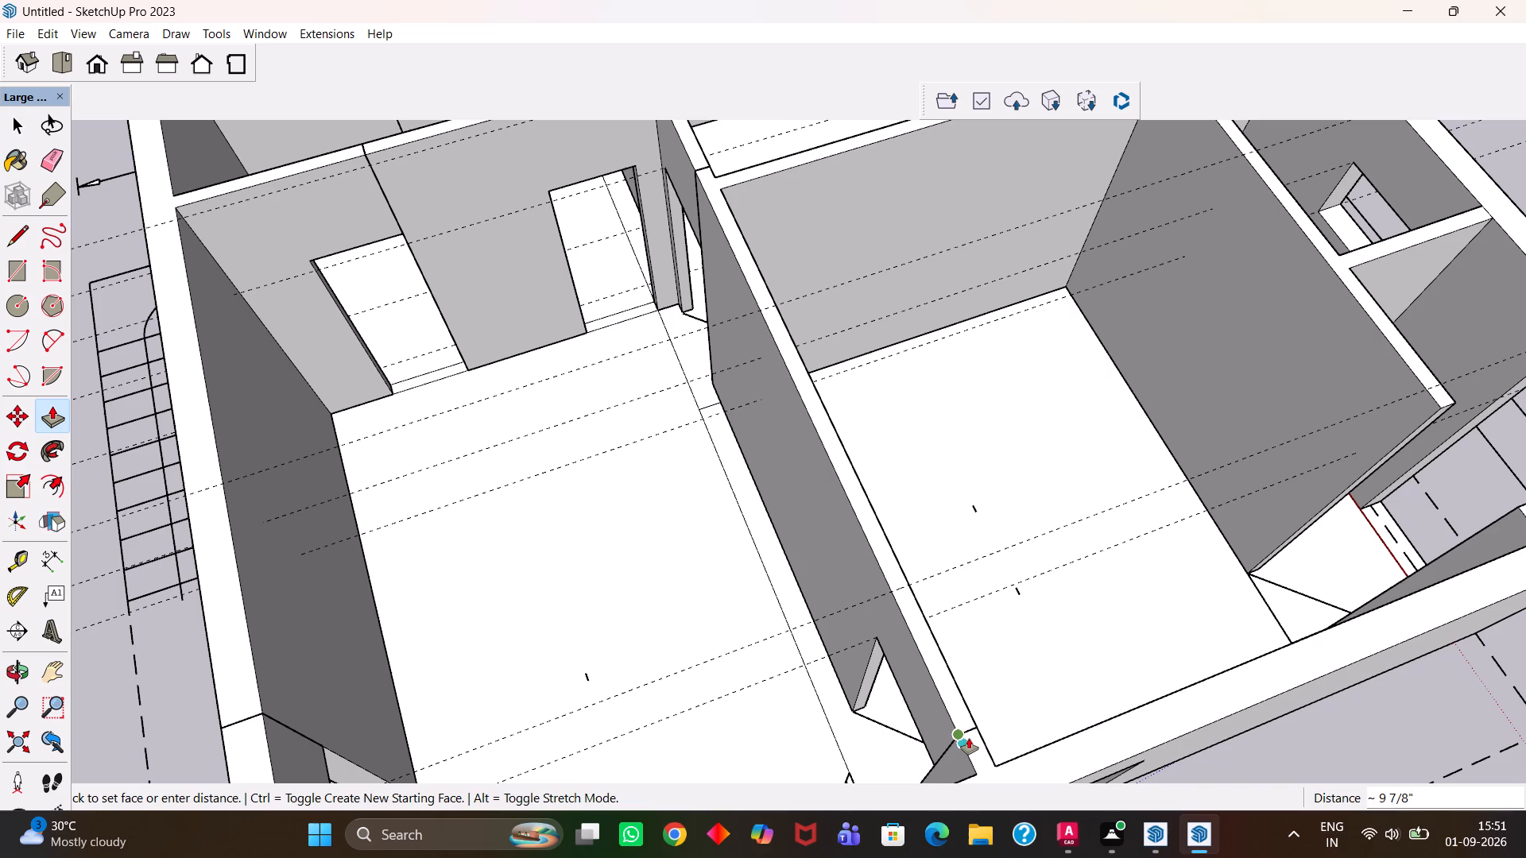
pyautogui.click(971, 736)
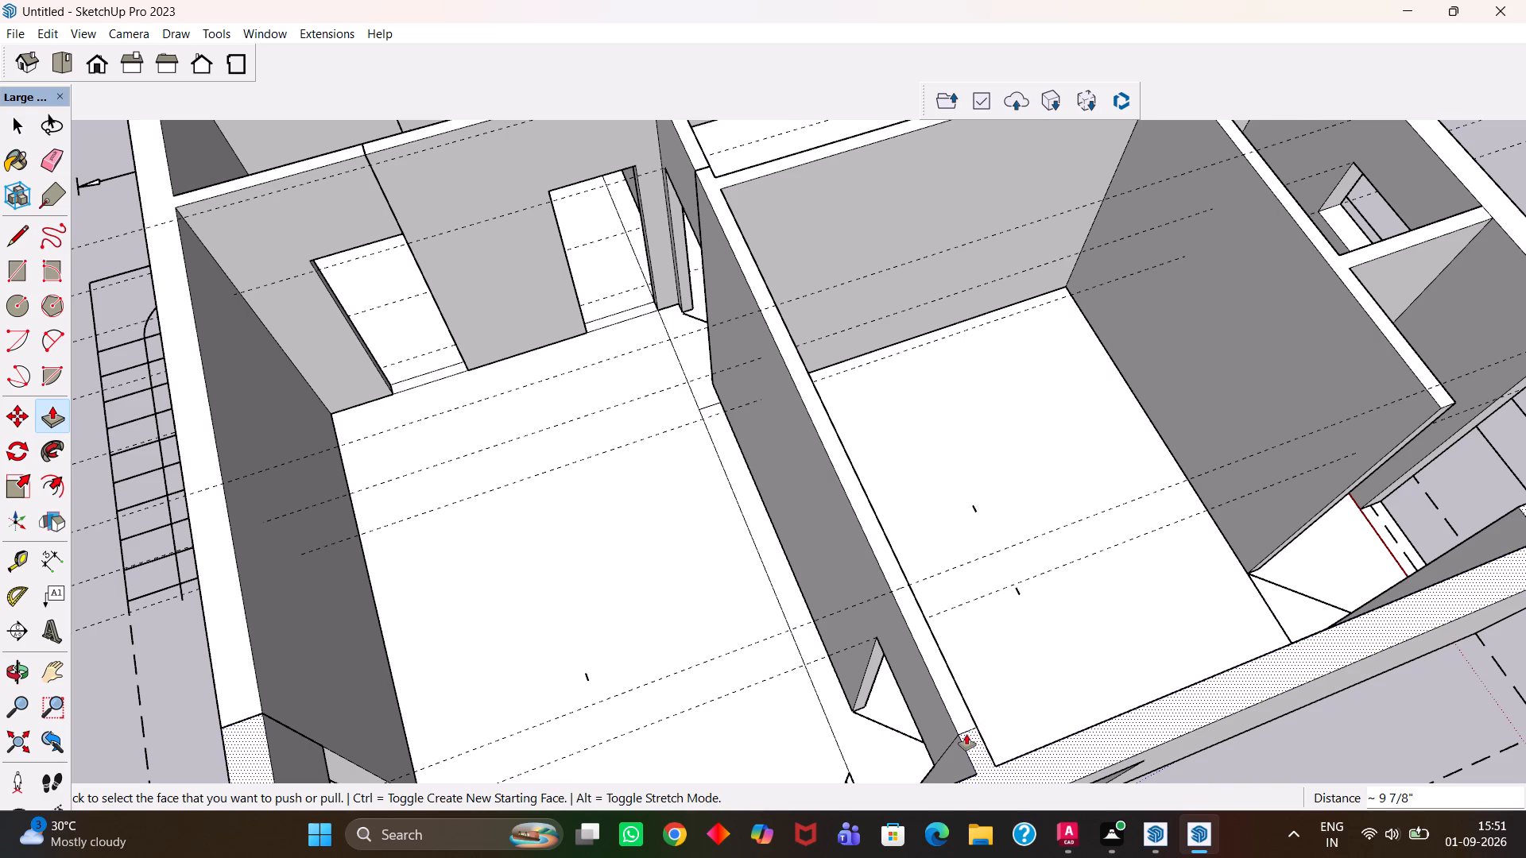
# Erase the leftover seam lines where the new lintel meets the walls between the two large rooms.
pyautogui.scroll(3, 966, 734)
pyautogui.press('e')
pyautogui.moveTo(963, 723); pyautogui.dragTo(976, 735)
pyautogui.click(946, 740)
pyautogui.moveTo(992, 733); pyautogui.dragTo(976, 735, button='middle')
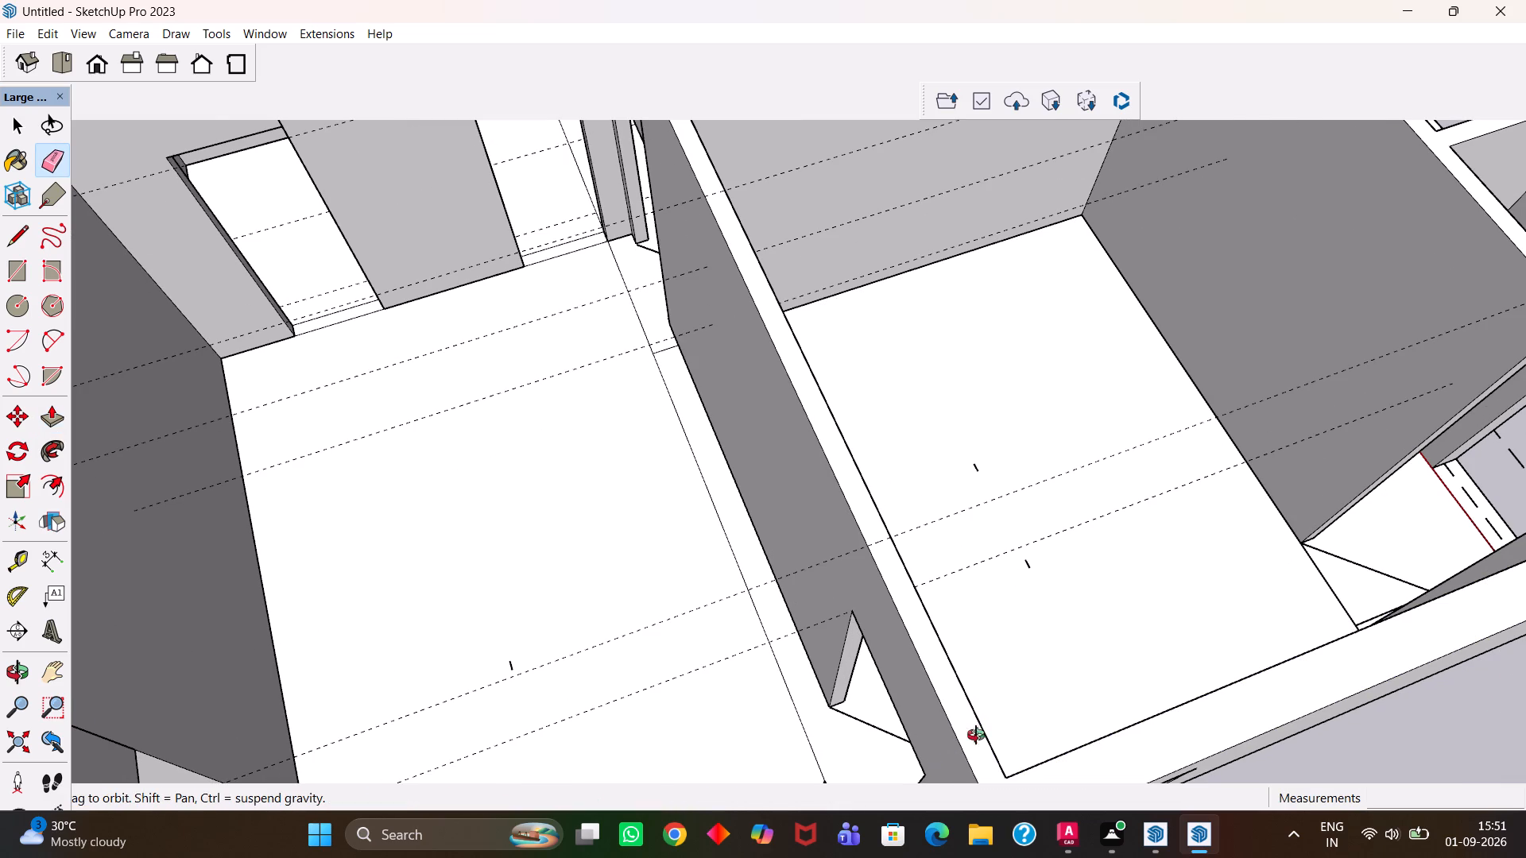
pyautogui.moveTo(976, 735); pyautogui.dragTo(567, 636, button='middle')
pyautogui.scroll(1, 554, 614)
pyautogui.moveTo(324, 435); pyautogui.dragTo(343, 434)
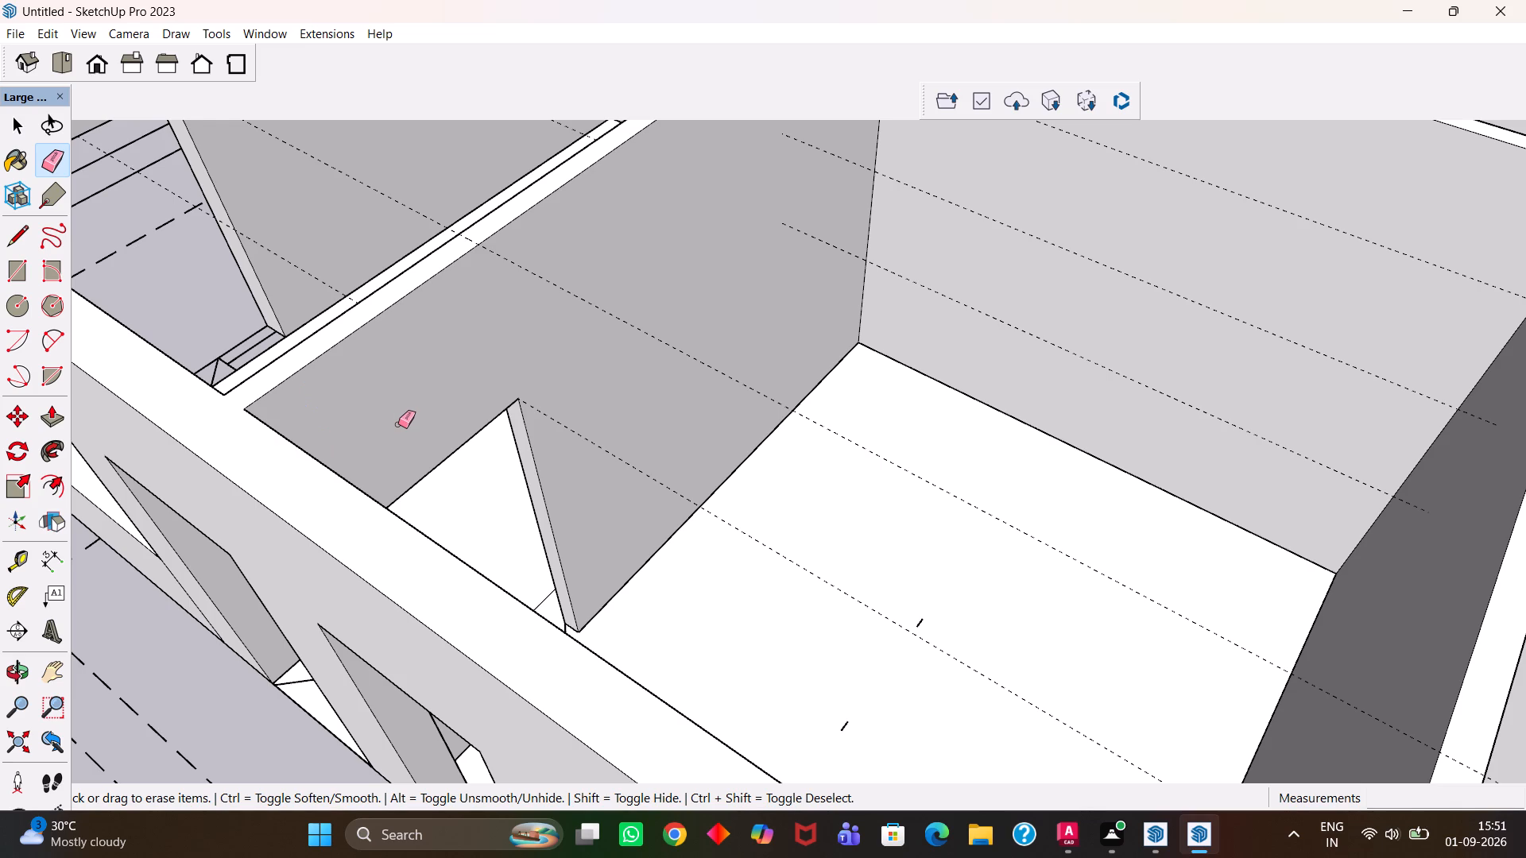
# Place a guide 3' below the top edge of the wall end between the large room and the narrow room.
pyautogui.scroll(-1, 398, 424)
pyautogui.press('h')
pyautogui.scroll(-5, 428, 431)
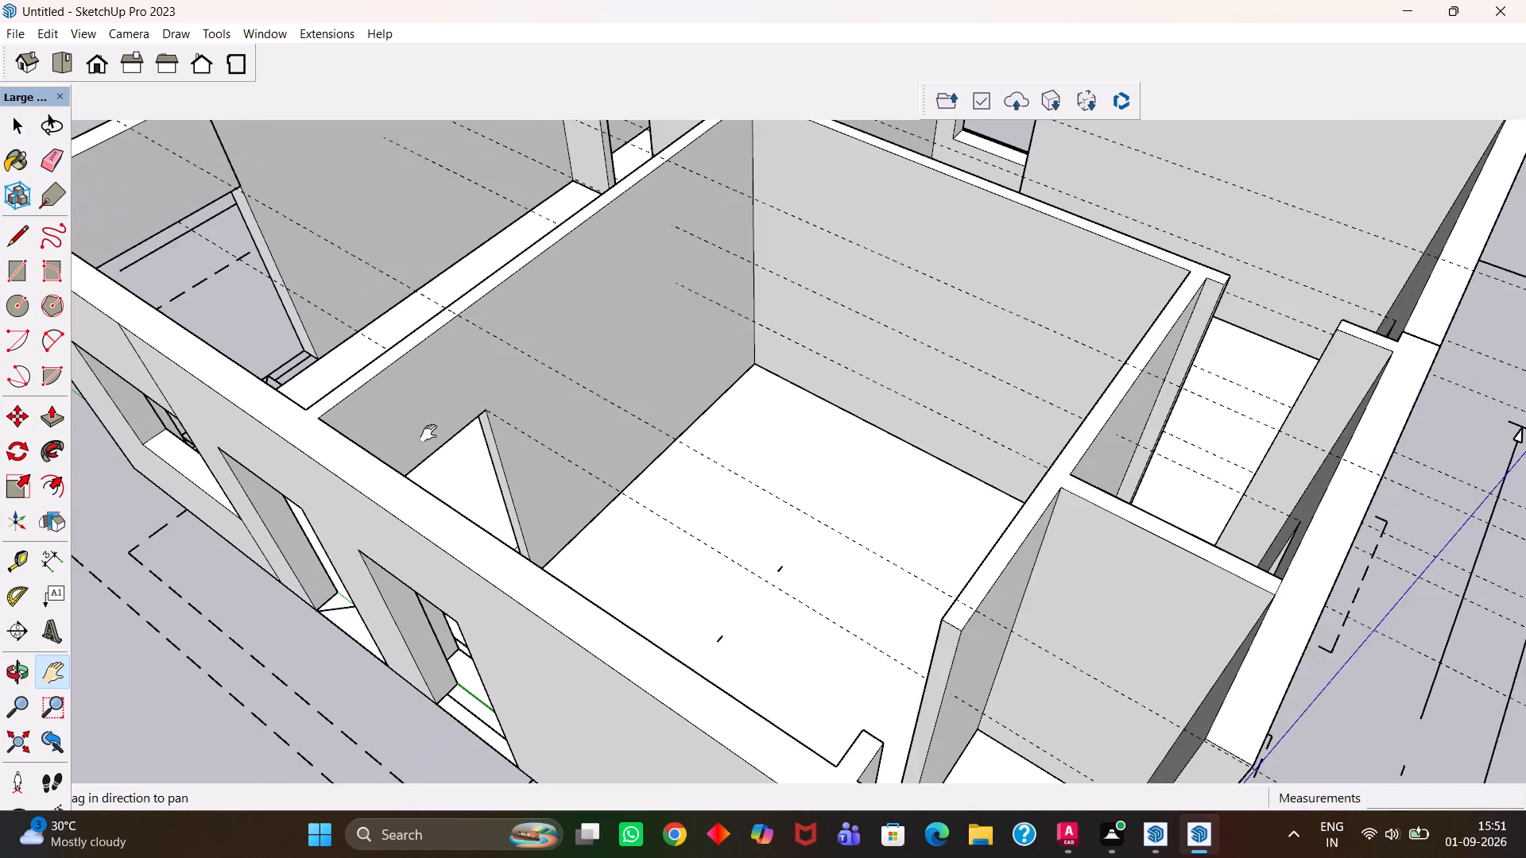
pyautogui.scroll(-3, 428, 430)
pyautogui.scroll(-3, 631, 445)
pyautogui.scroll(-13, 701, 360)
pyautogui.moveTo(633, 343); pyautogui.dragTo(893, 512, button='middle')
pyautogui.scroll(8, 893, 512)
pyautogui.moveTo(893, 512); pyautogui.dragTo(870, 488, button='middle')
pyautogui.moveTo(514, 392); pyautogui.dragTo(966, 518)
pyautogui.scroll(5, 987, 542)
pyautogui.moveTo(1055, 566); pyautogui.dragTo(1180, 514, button='middle')
pyautogui.scroll(1, 1074, 562)
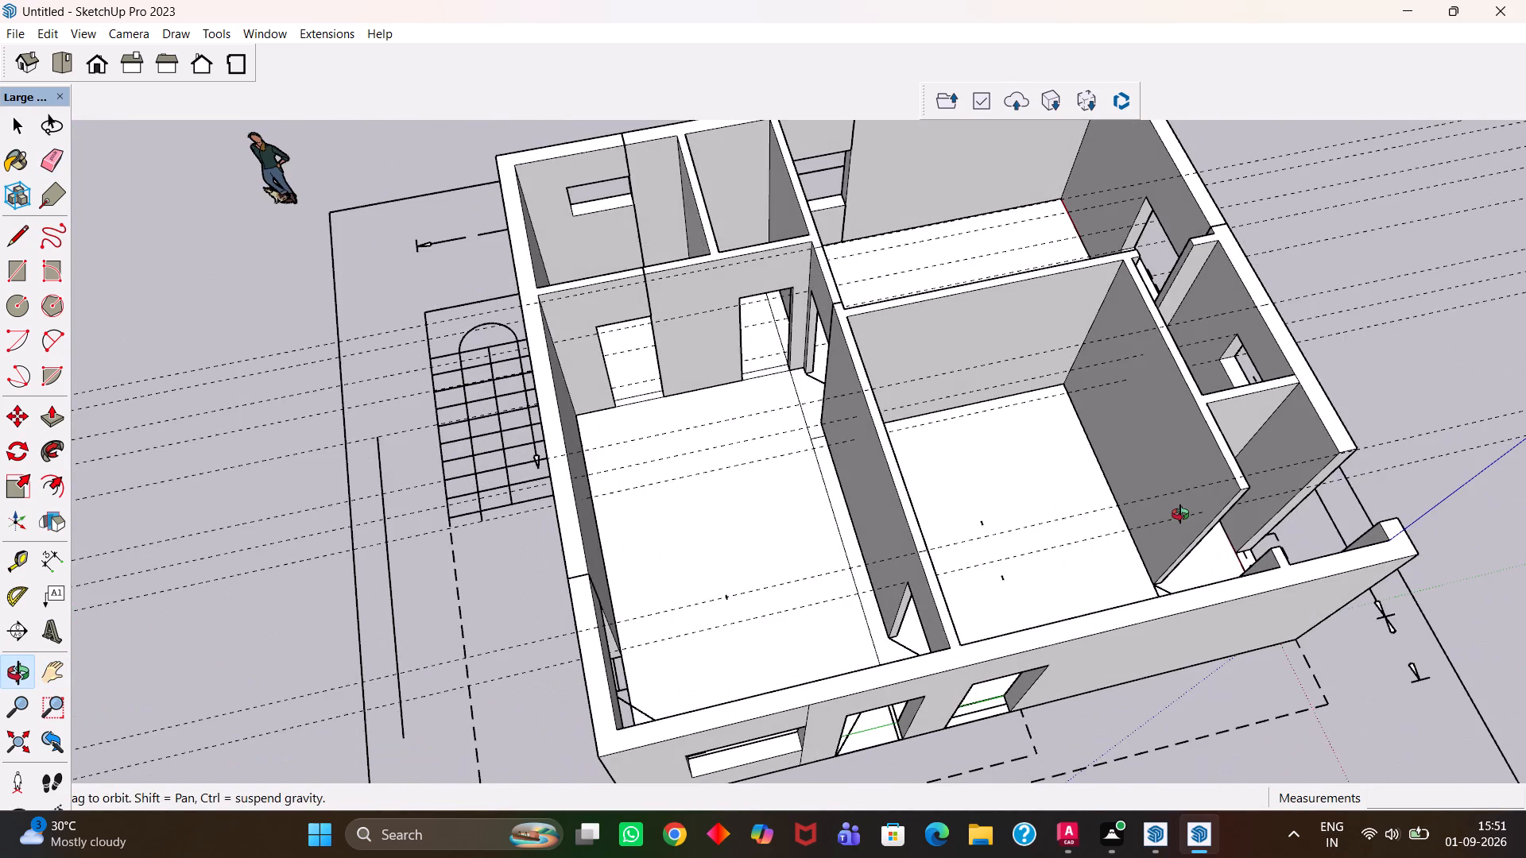
pyautogui.moveTo(1180, 514); pyautogui.dragTo(1182, 515, button='middle')
pyautogui.moveTo(1286, 499); pyautogui.dragTo(1024, 547)
pyautogui.scroll(4, 871, 592)
pyautogui.moveTo(939, 550); pyautogui.dragTo(852, 512, button='middle')
pyautogui.scroll(1, 900, 500)
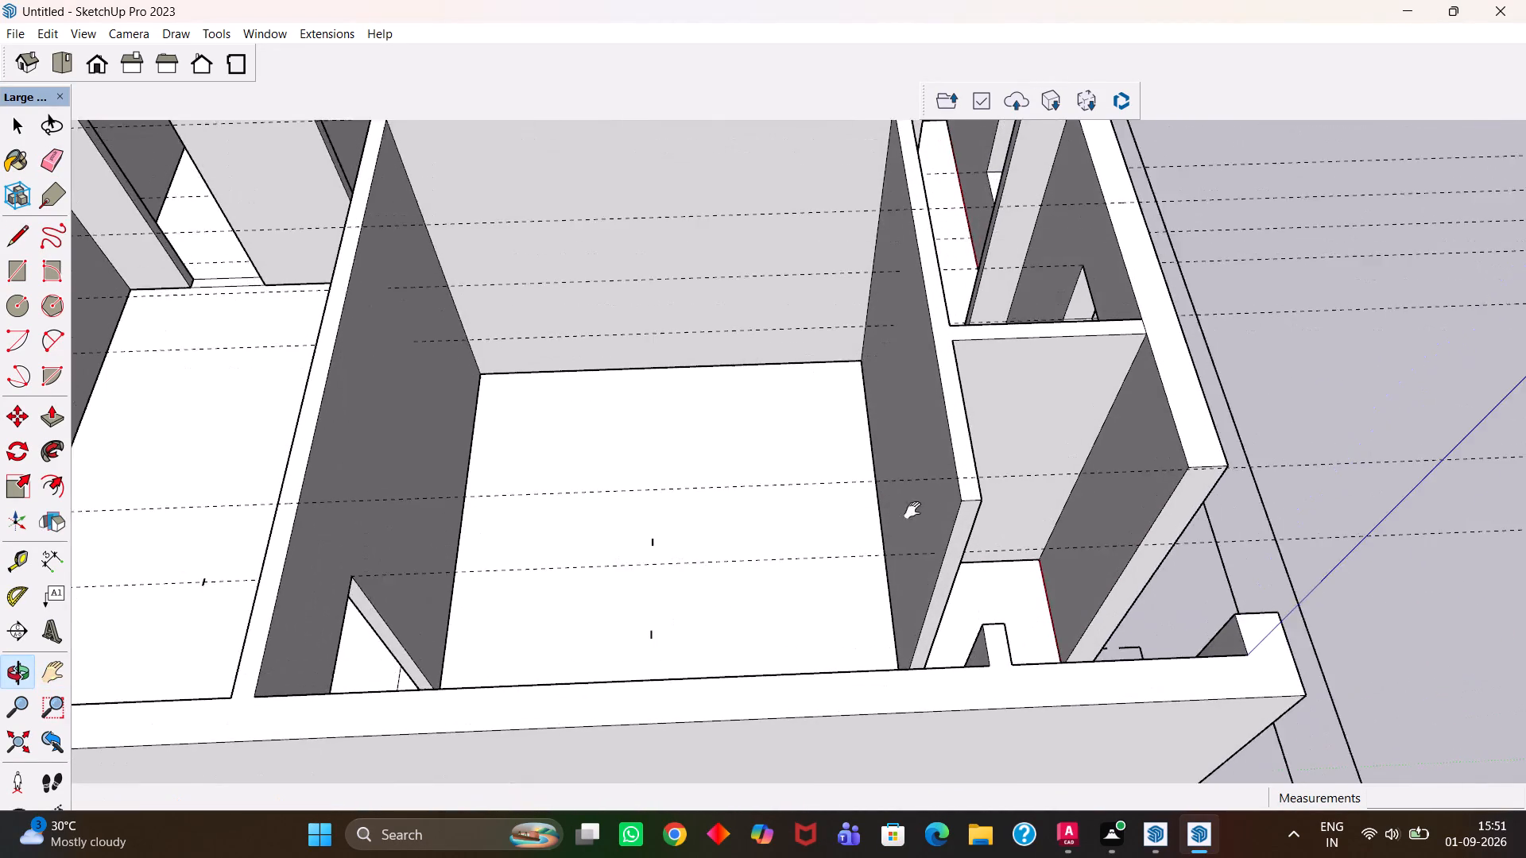
pyautogui.scroll(3, 912, 510)
pyautogui.moveTo(951, 513); pyautogui.dragTo(900, 531)
pyautogui.middleClick(854, 551)
pyautogui.press('t')
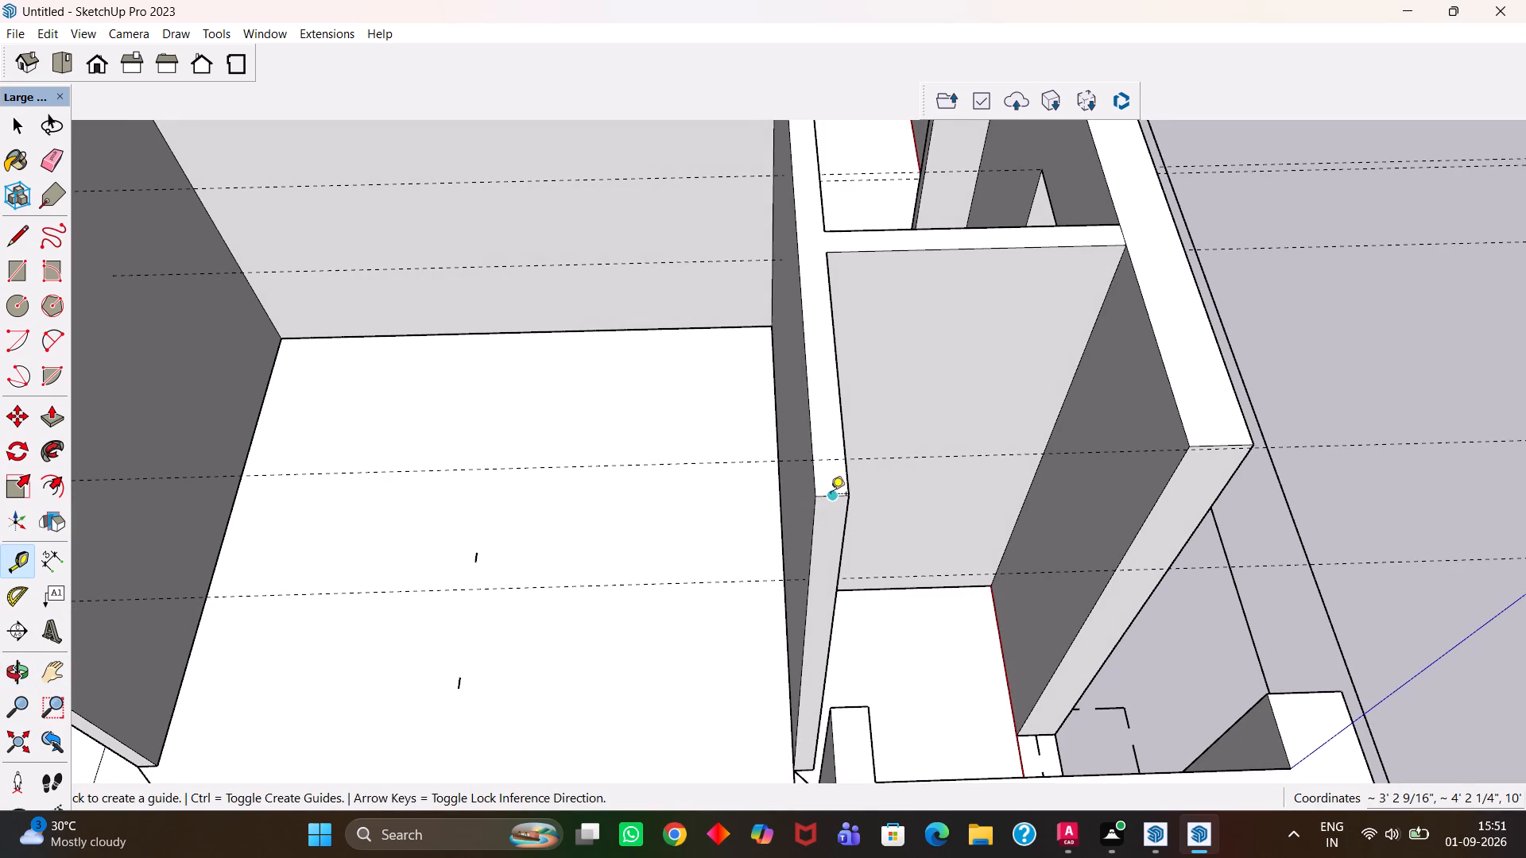
pyautogui.click(831, 494)
pyautogui.write("3'")
pyautogui.press('Return')
# Draw a line across the end face of the narrow room's wall along the 3' guide.
pyautogui.scroll(3, 829, 586)
pyautogui.press('space')
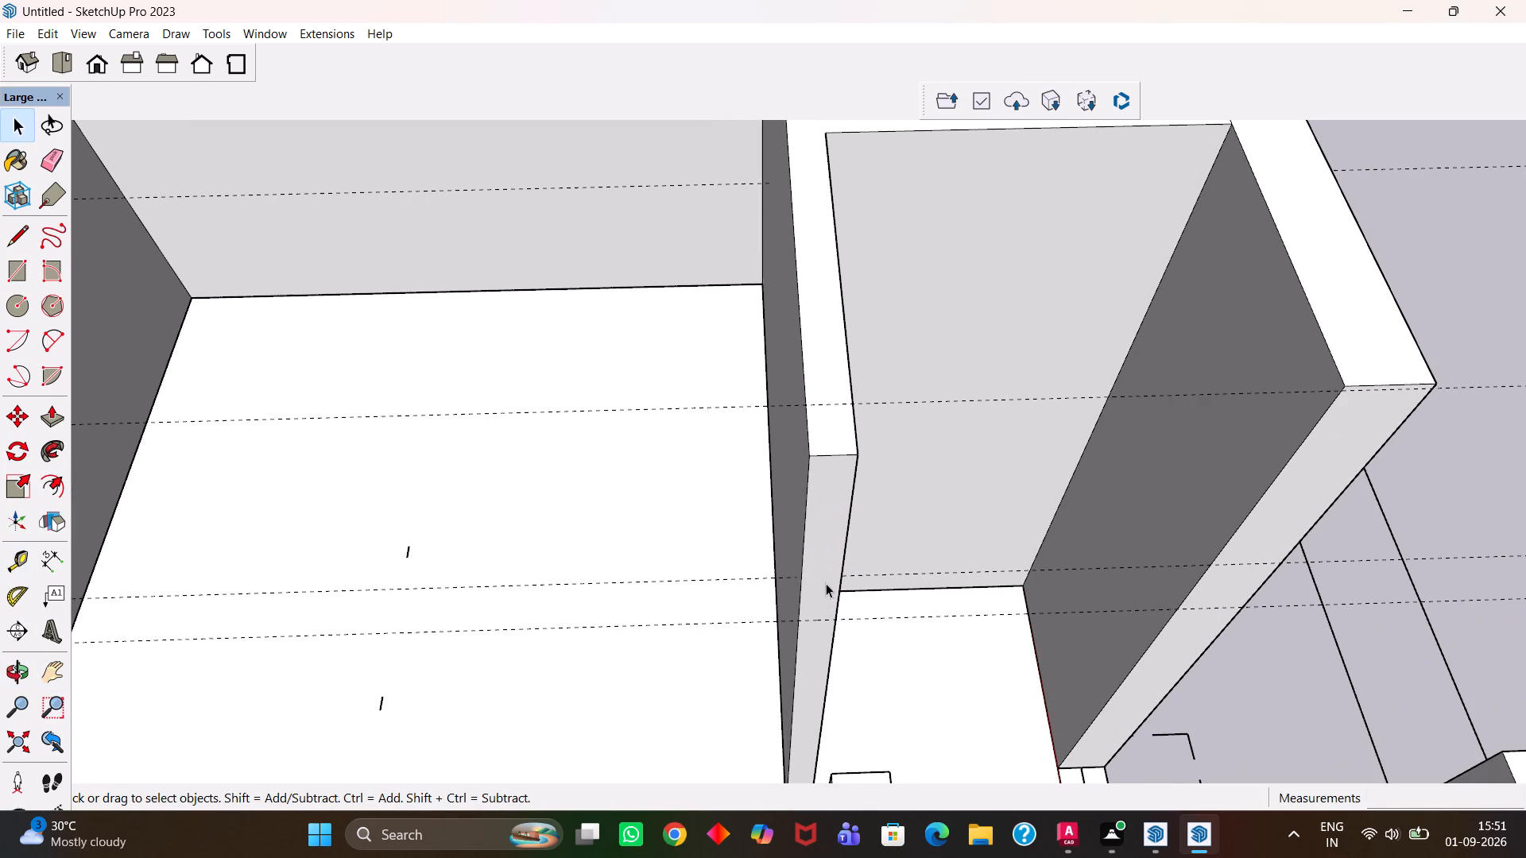
pyautogui.click(820, 582)
pyautogui.press('l')
pyautogui.scroll(3, 816, 595)
pyautogui.click(792, 632)
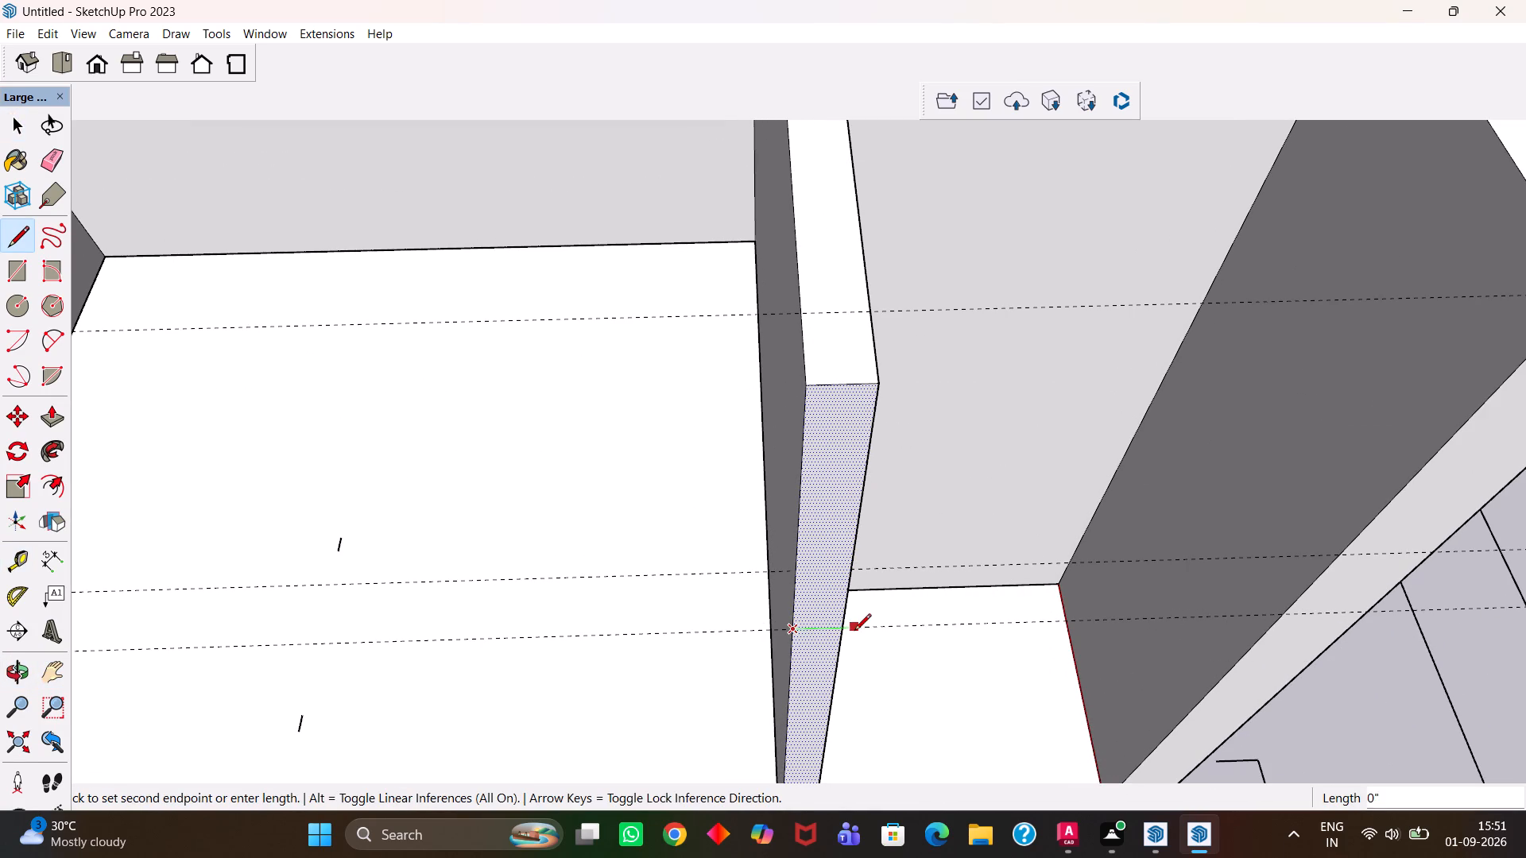
pyautogui.click(840, 628)
# Push/Pull the end face above the line about 2' 5 9/16" across the door opening to the outer wall as a lintel.
pyautogui.press('space')
pyautogui.click(826, 546)
pyautogui.press('p')
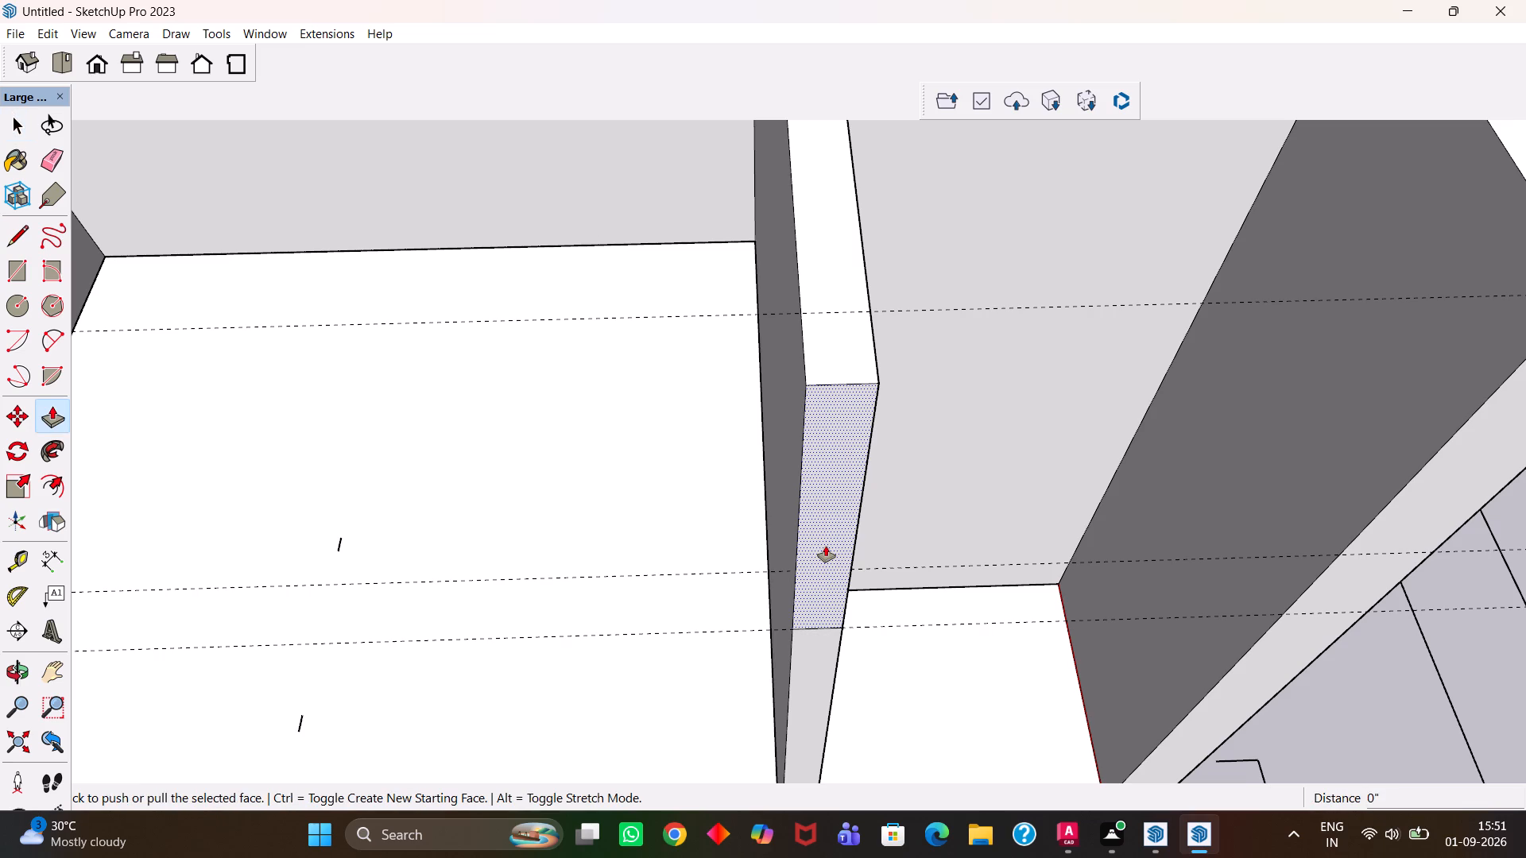
pyautogui.click(826, 547)
pyautogui.scroll(-12, 827, 568)
pyautogui.click(865, 674)
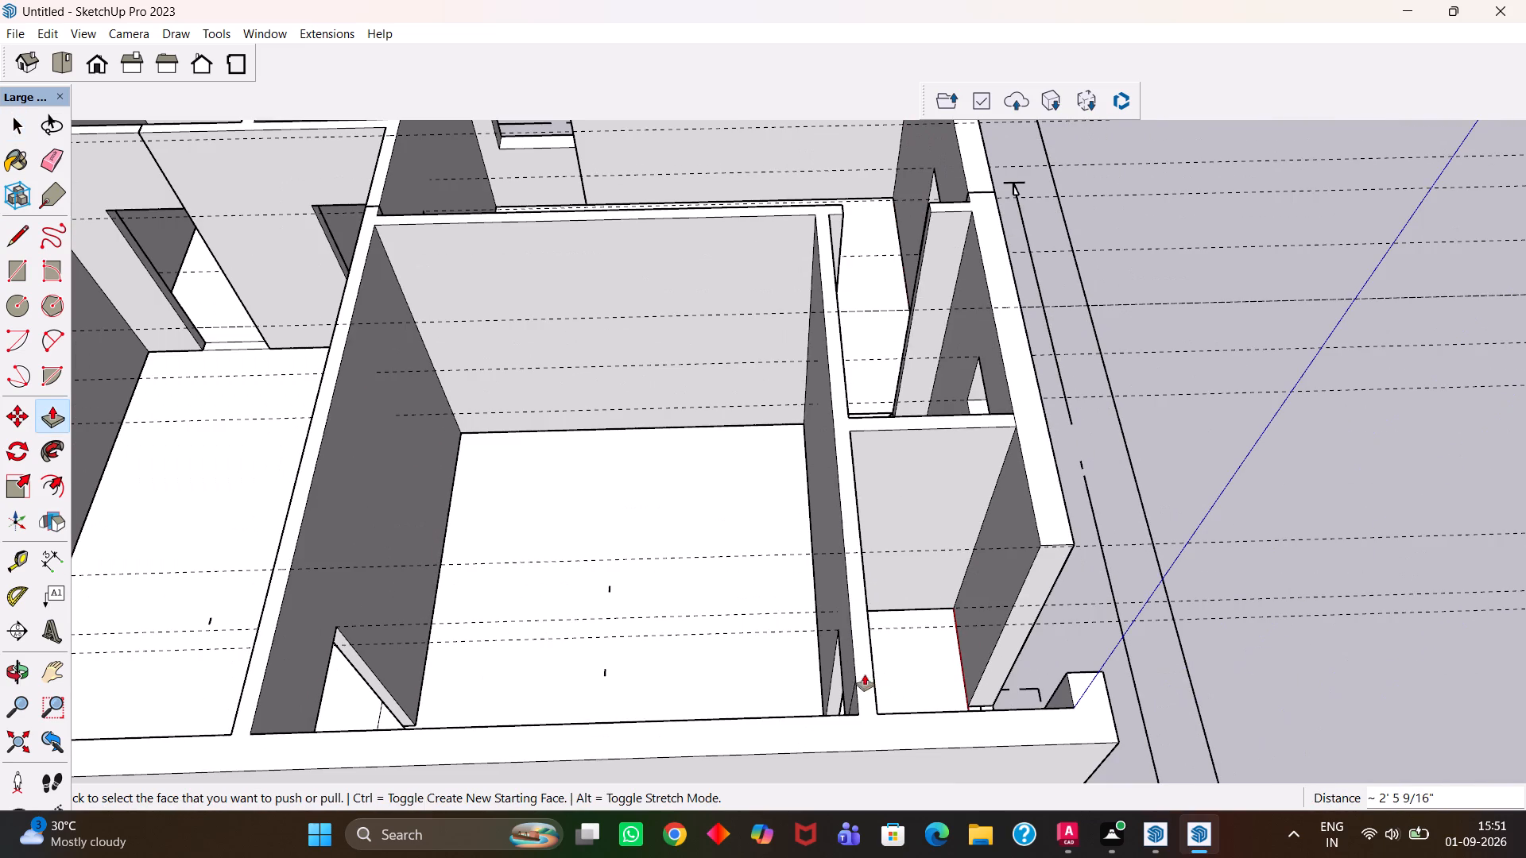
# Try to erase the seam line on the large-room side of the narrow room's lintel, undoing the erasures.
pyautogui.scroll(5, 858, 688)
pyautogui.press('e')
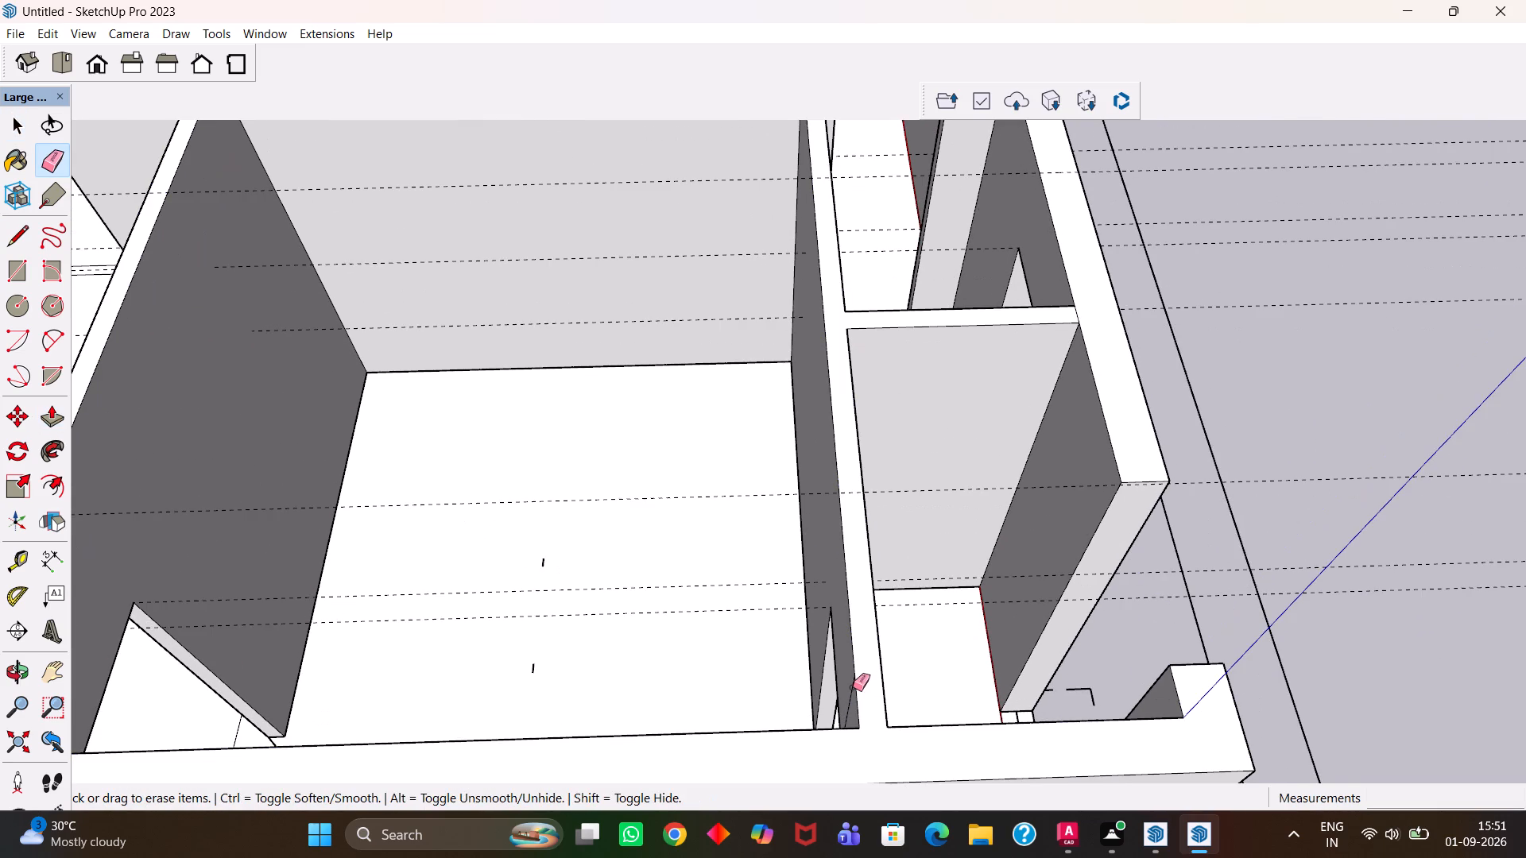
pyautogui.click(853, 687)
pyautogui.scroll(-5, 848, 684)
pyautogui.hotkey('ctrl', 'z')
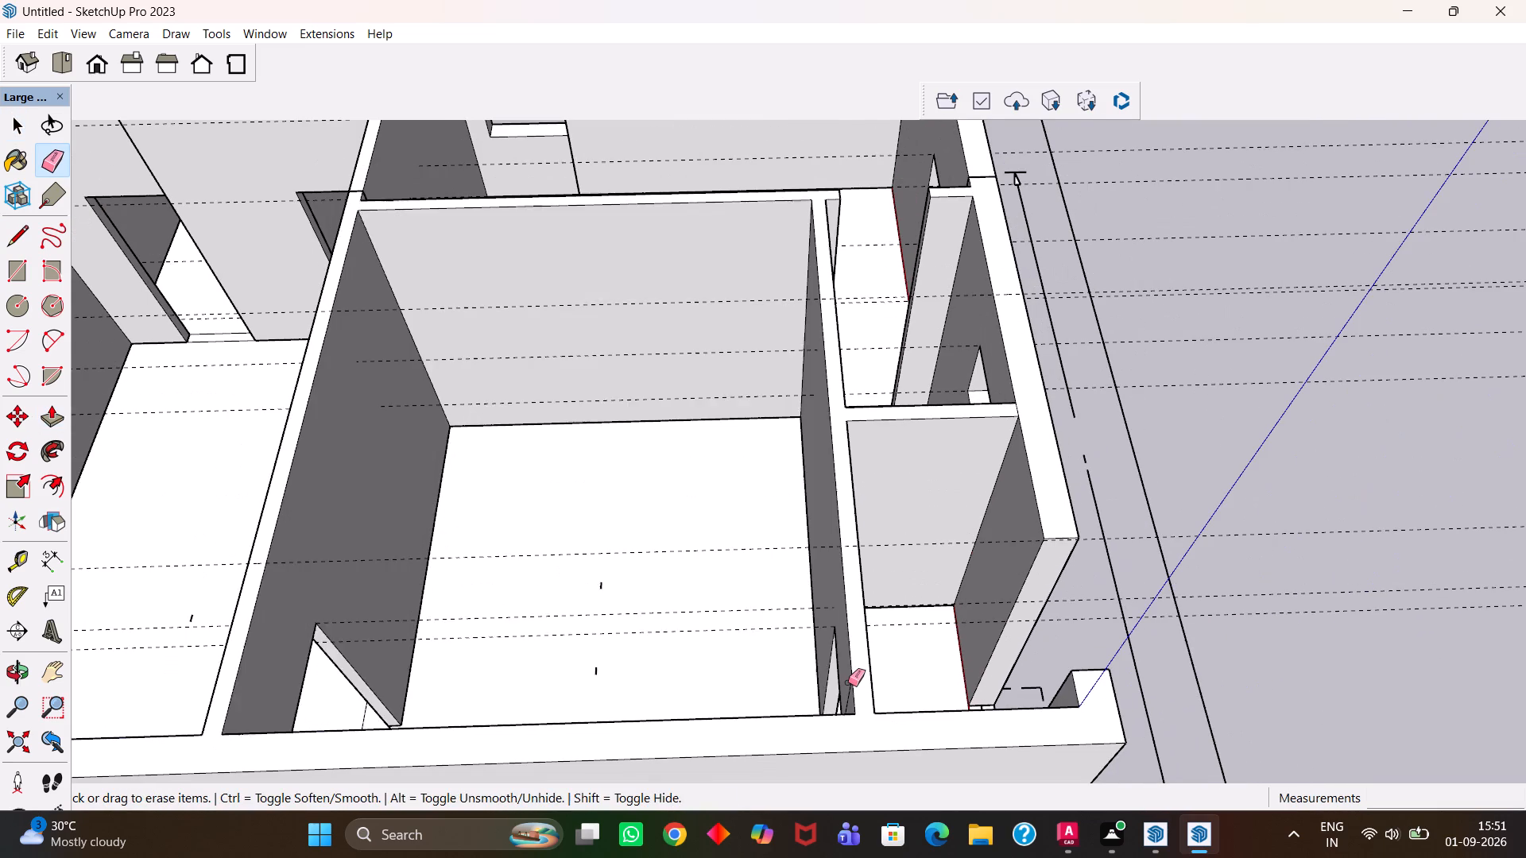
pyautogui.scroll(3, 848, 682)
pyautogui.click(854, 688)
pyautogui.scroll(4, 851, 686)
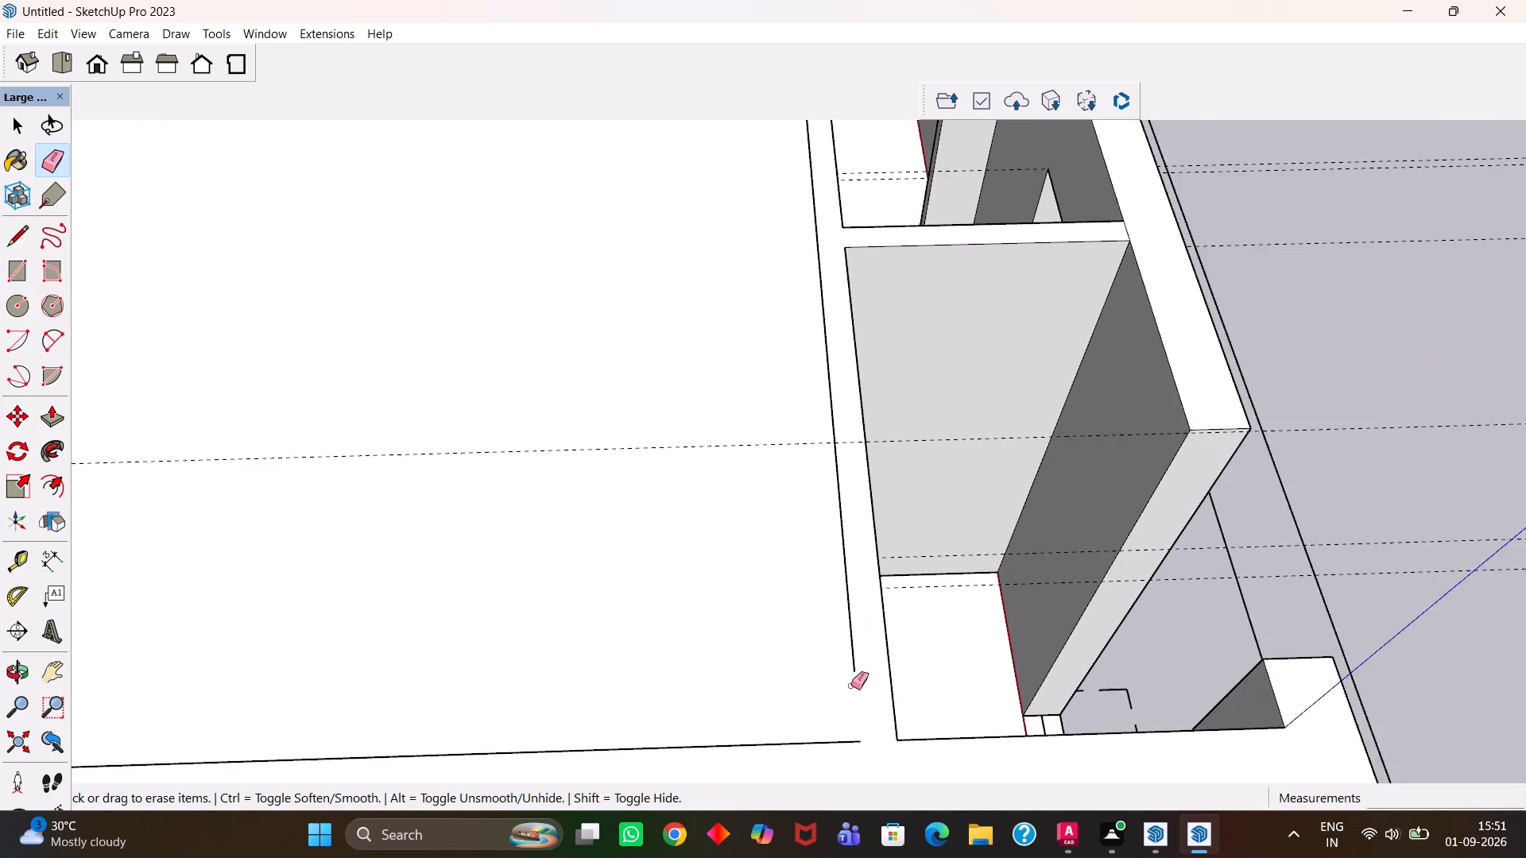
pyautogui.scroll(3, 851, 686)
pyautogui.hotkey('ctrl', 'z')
# Erase the leftover seam lines on both side faces of the lintel over the narrow room's door opening.
pyautogui.click(851, 686)
pyautogui.scroll(-3, 866, 681)
pyautogui.moveTo(884, 674); pyautogui.dragTo(722, 664, button='middle')
pyautogui.scroll(1, 718, 664)
pyautogui.click(711, 699)
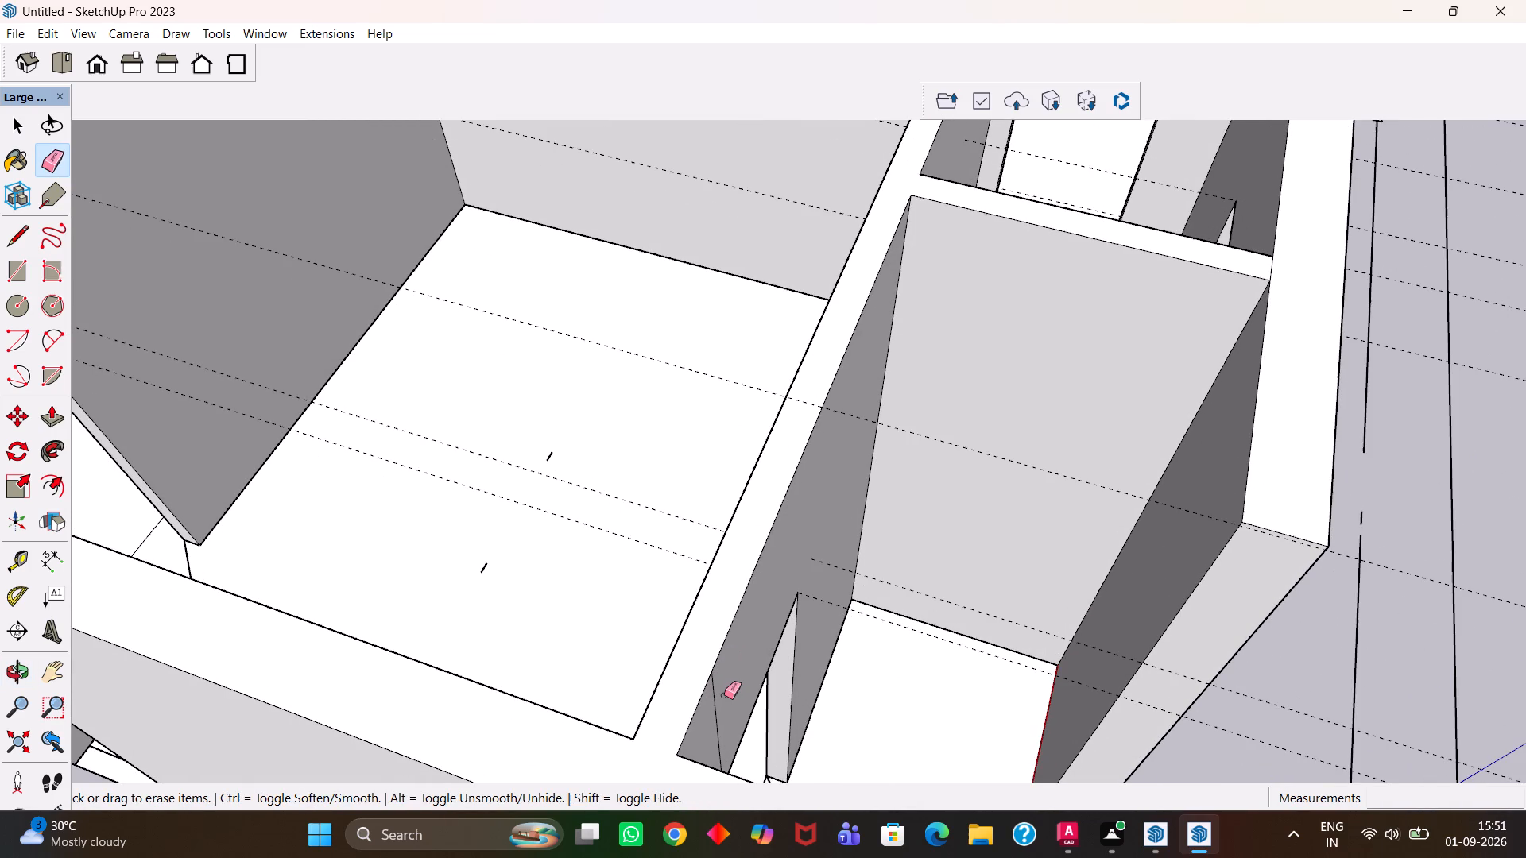
pyautogui.click(724, 695)
pyautogui.moveTo(717, 695); pyautogui.dragTo(715, 705)
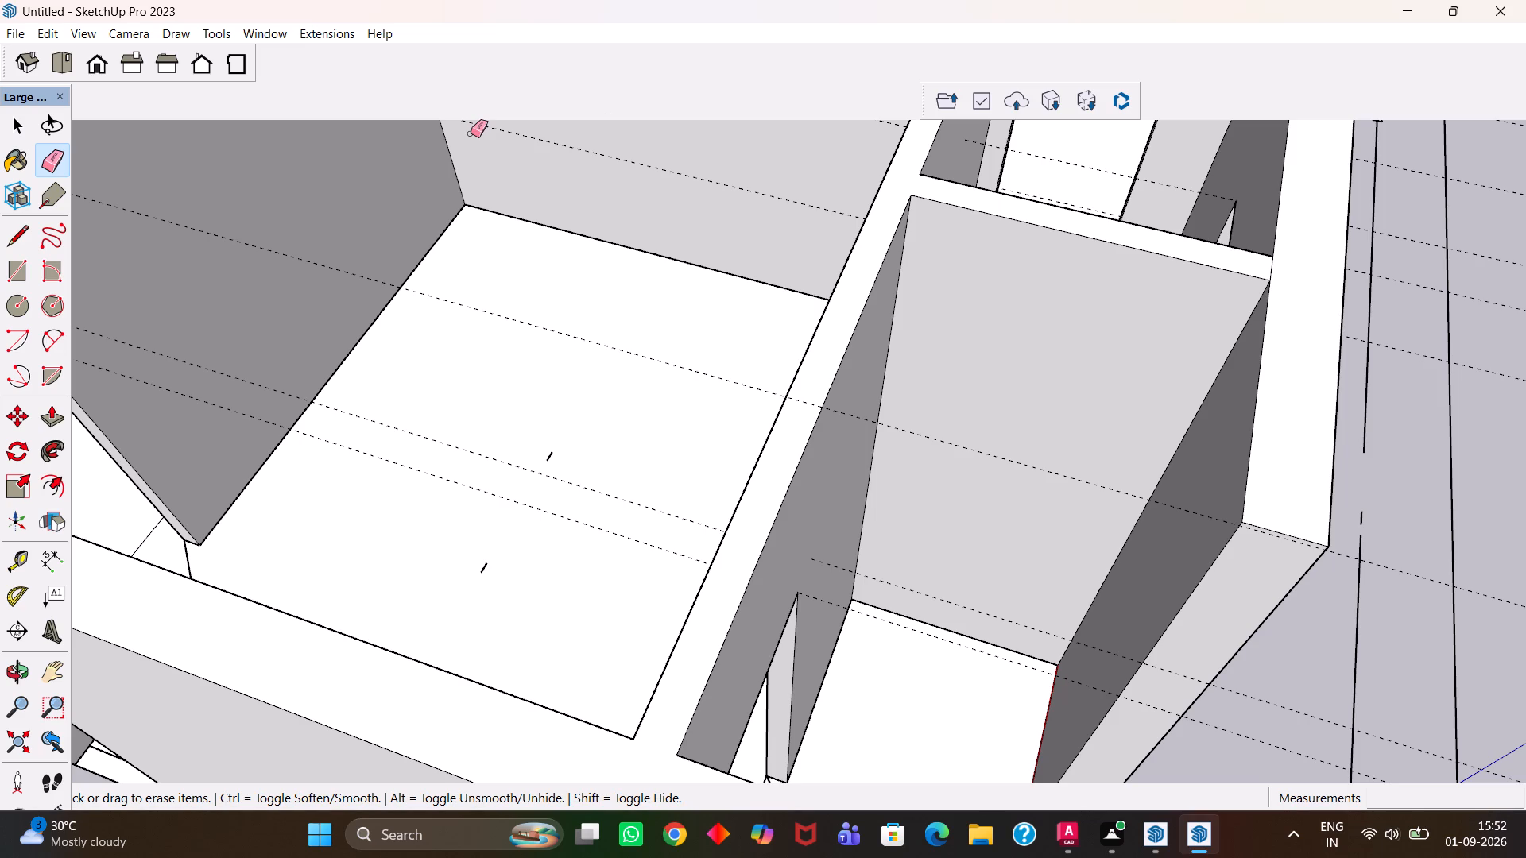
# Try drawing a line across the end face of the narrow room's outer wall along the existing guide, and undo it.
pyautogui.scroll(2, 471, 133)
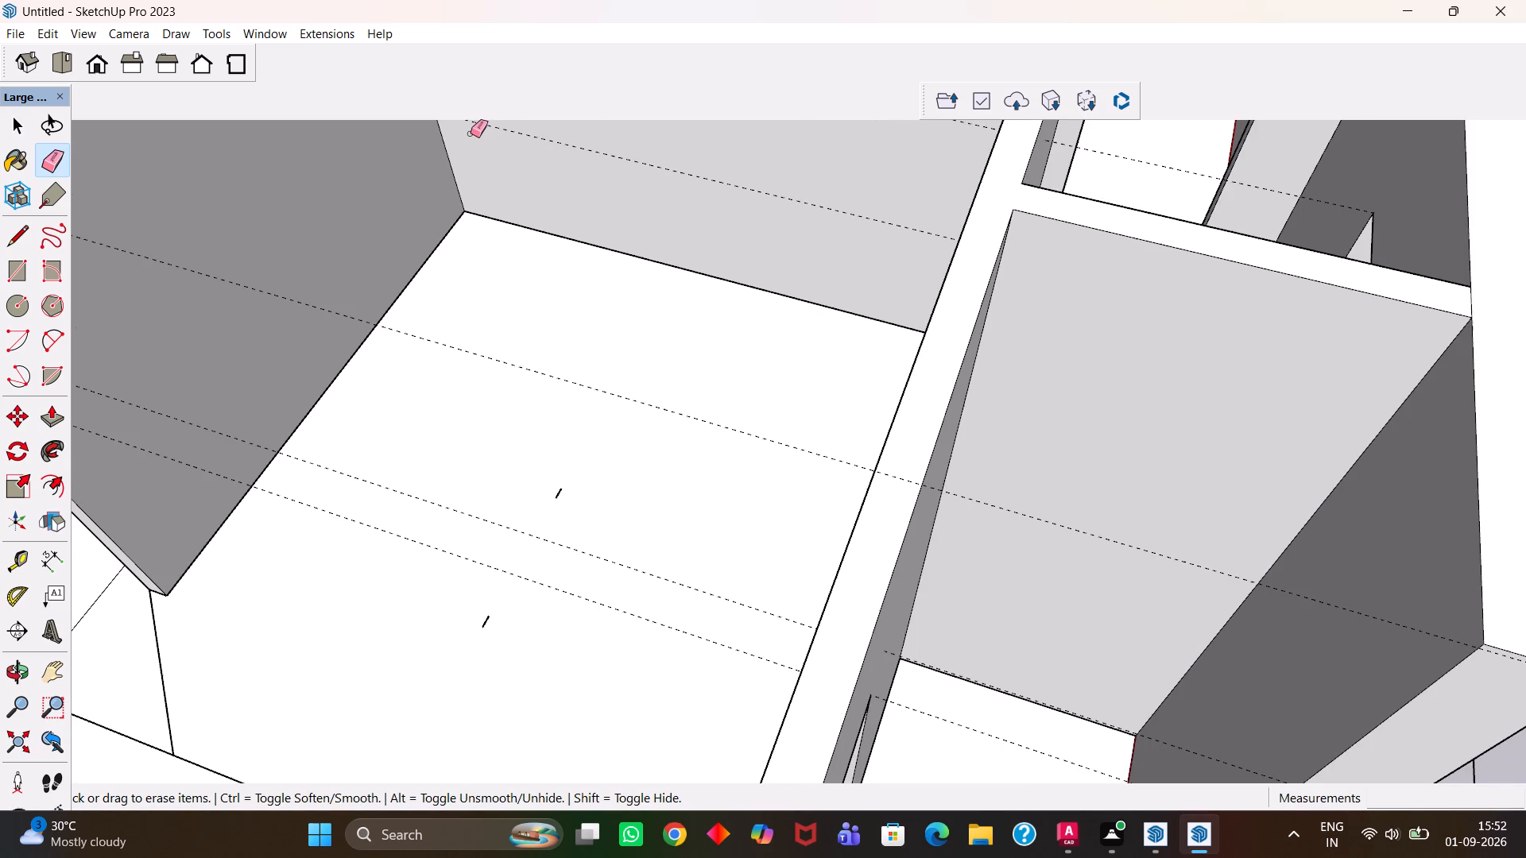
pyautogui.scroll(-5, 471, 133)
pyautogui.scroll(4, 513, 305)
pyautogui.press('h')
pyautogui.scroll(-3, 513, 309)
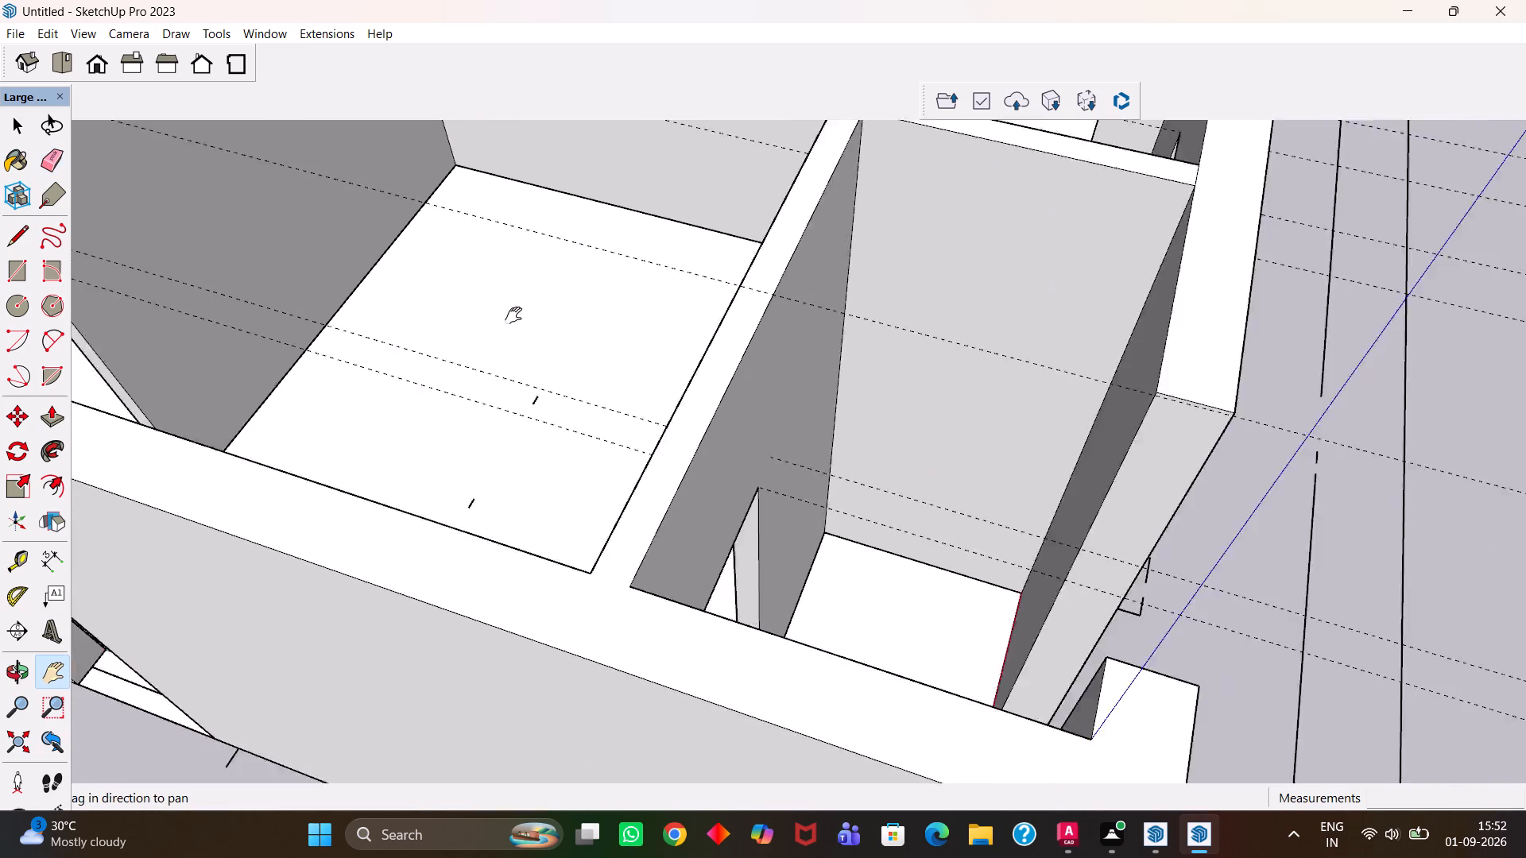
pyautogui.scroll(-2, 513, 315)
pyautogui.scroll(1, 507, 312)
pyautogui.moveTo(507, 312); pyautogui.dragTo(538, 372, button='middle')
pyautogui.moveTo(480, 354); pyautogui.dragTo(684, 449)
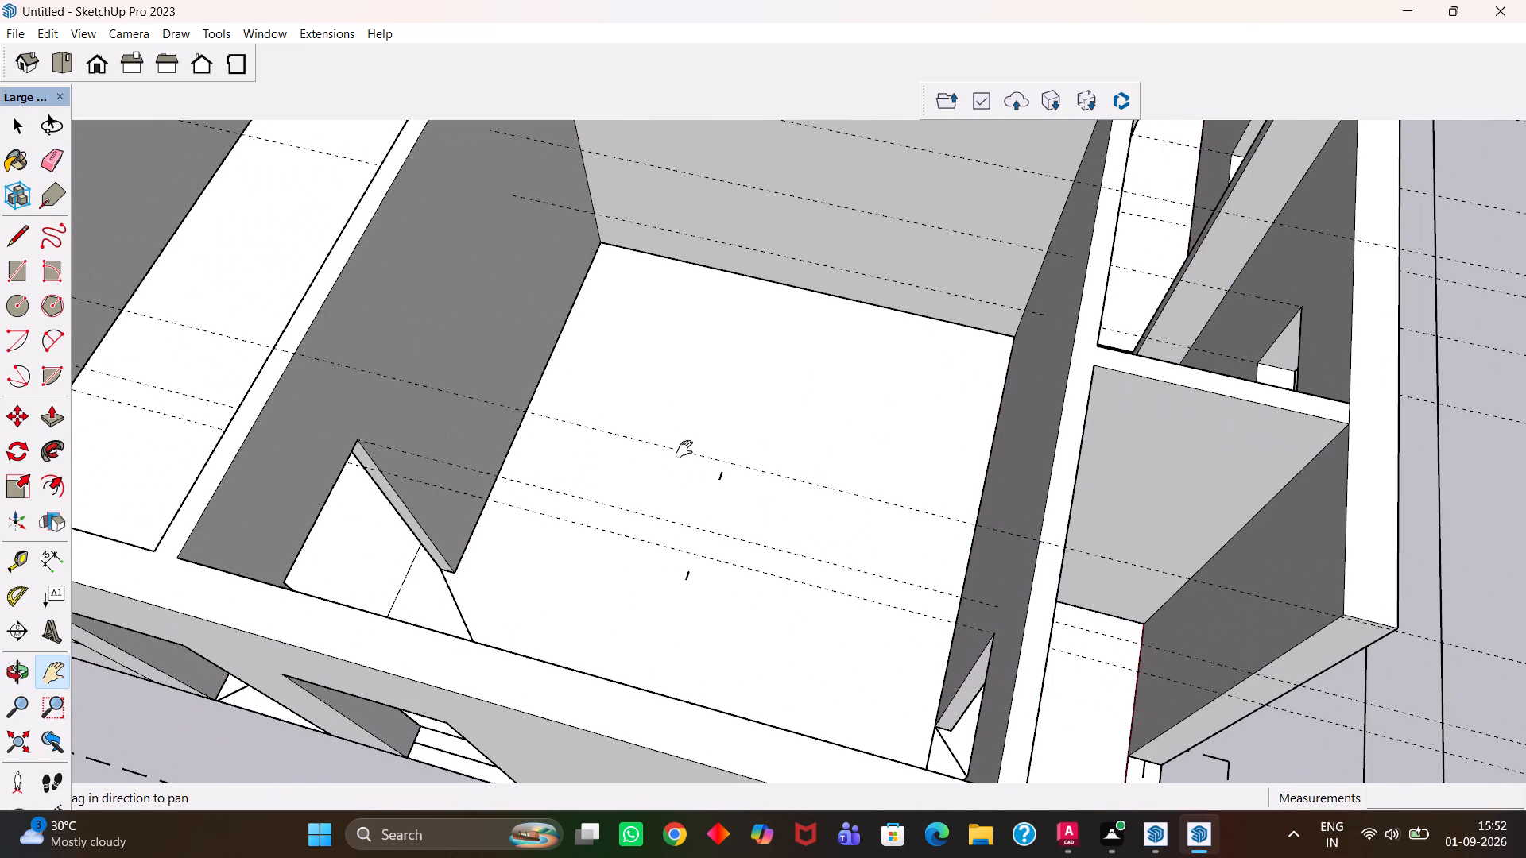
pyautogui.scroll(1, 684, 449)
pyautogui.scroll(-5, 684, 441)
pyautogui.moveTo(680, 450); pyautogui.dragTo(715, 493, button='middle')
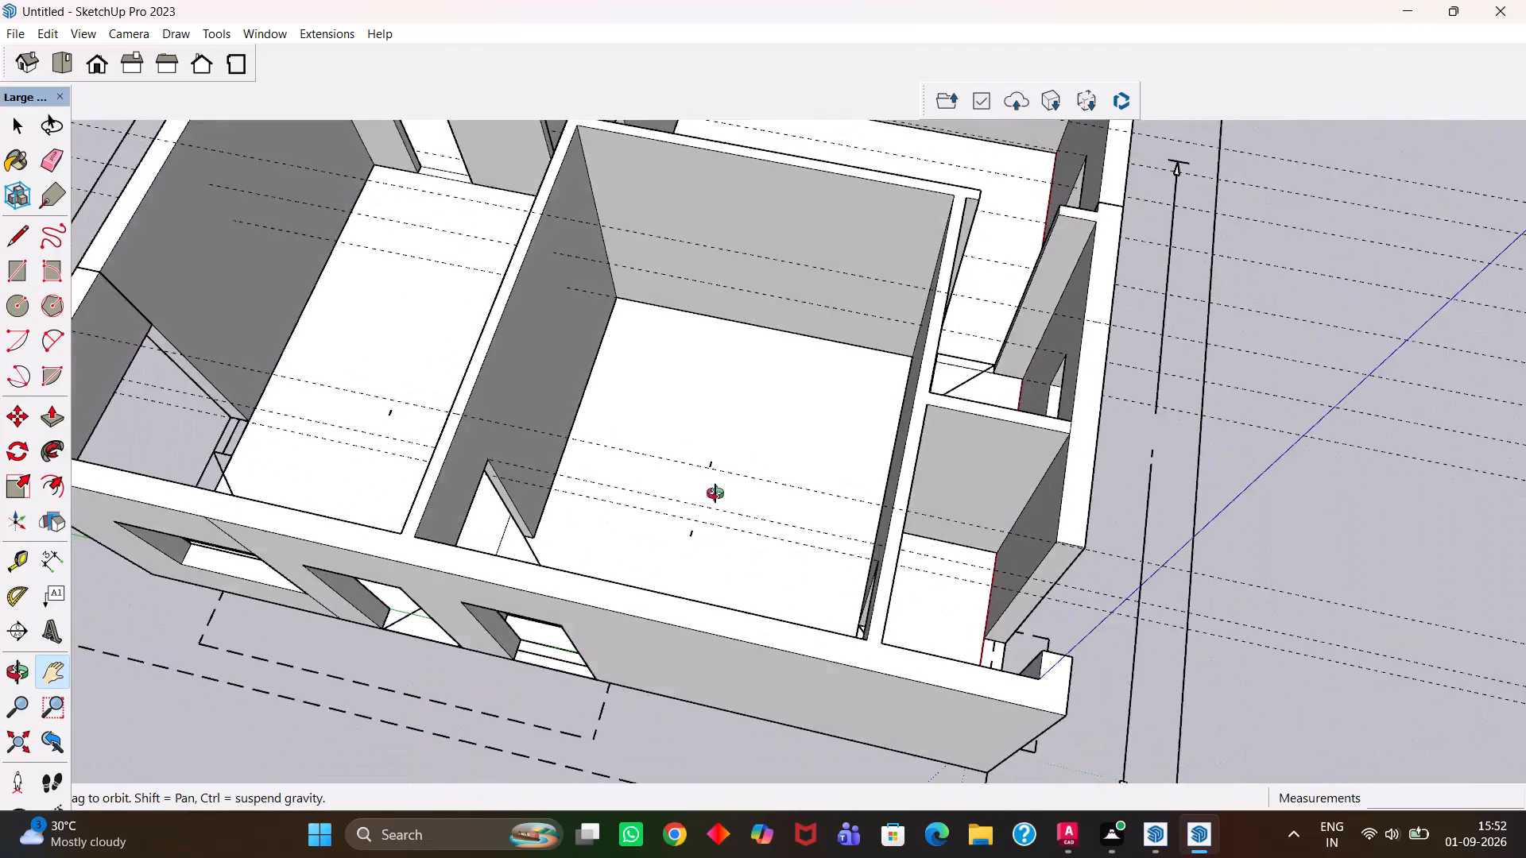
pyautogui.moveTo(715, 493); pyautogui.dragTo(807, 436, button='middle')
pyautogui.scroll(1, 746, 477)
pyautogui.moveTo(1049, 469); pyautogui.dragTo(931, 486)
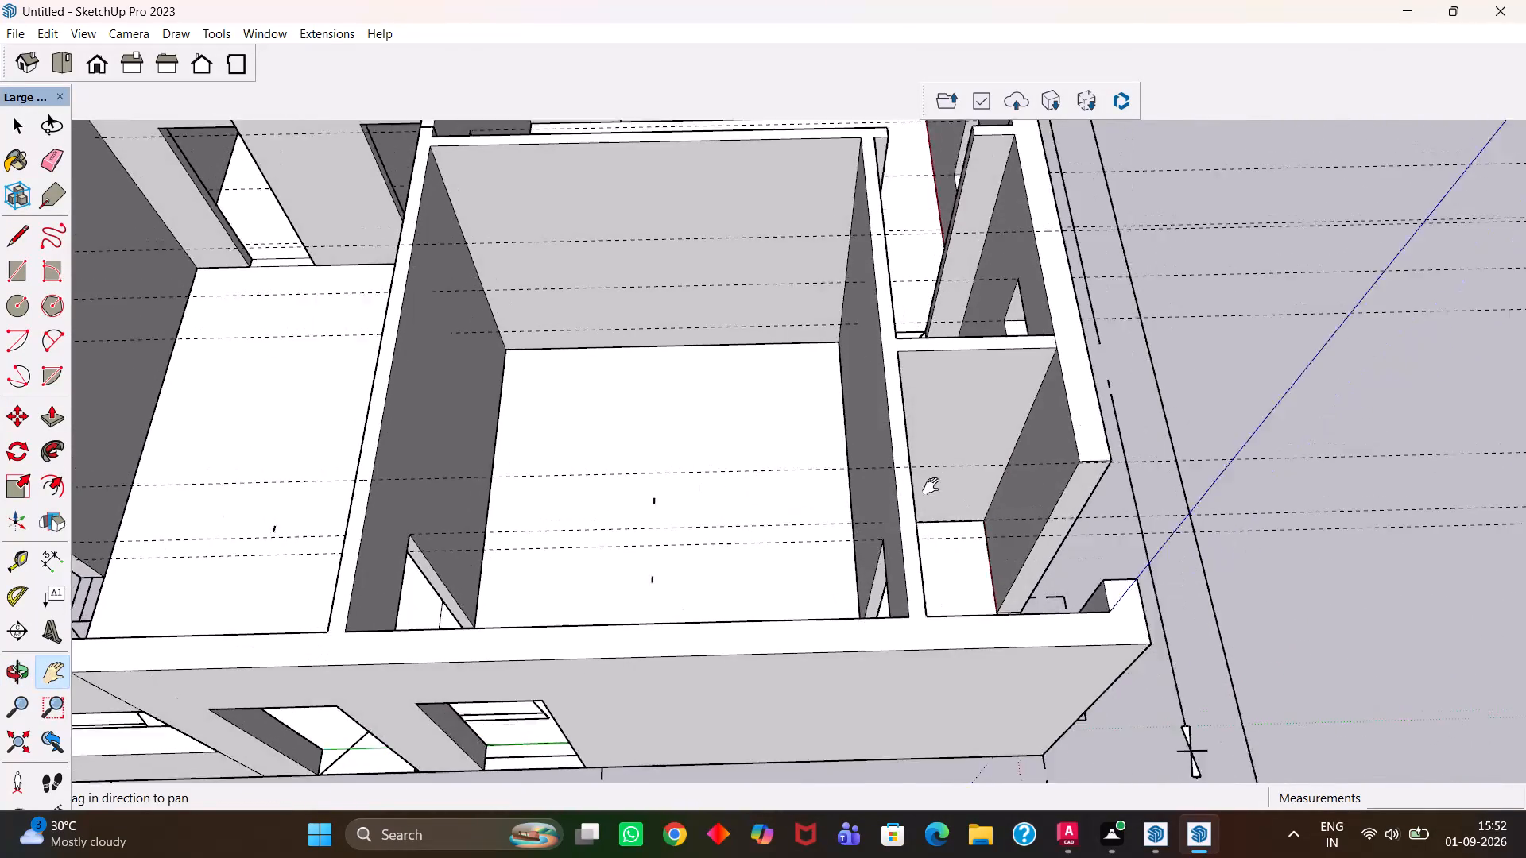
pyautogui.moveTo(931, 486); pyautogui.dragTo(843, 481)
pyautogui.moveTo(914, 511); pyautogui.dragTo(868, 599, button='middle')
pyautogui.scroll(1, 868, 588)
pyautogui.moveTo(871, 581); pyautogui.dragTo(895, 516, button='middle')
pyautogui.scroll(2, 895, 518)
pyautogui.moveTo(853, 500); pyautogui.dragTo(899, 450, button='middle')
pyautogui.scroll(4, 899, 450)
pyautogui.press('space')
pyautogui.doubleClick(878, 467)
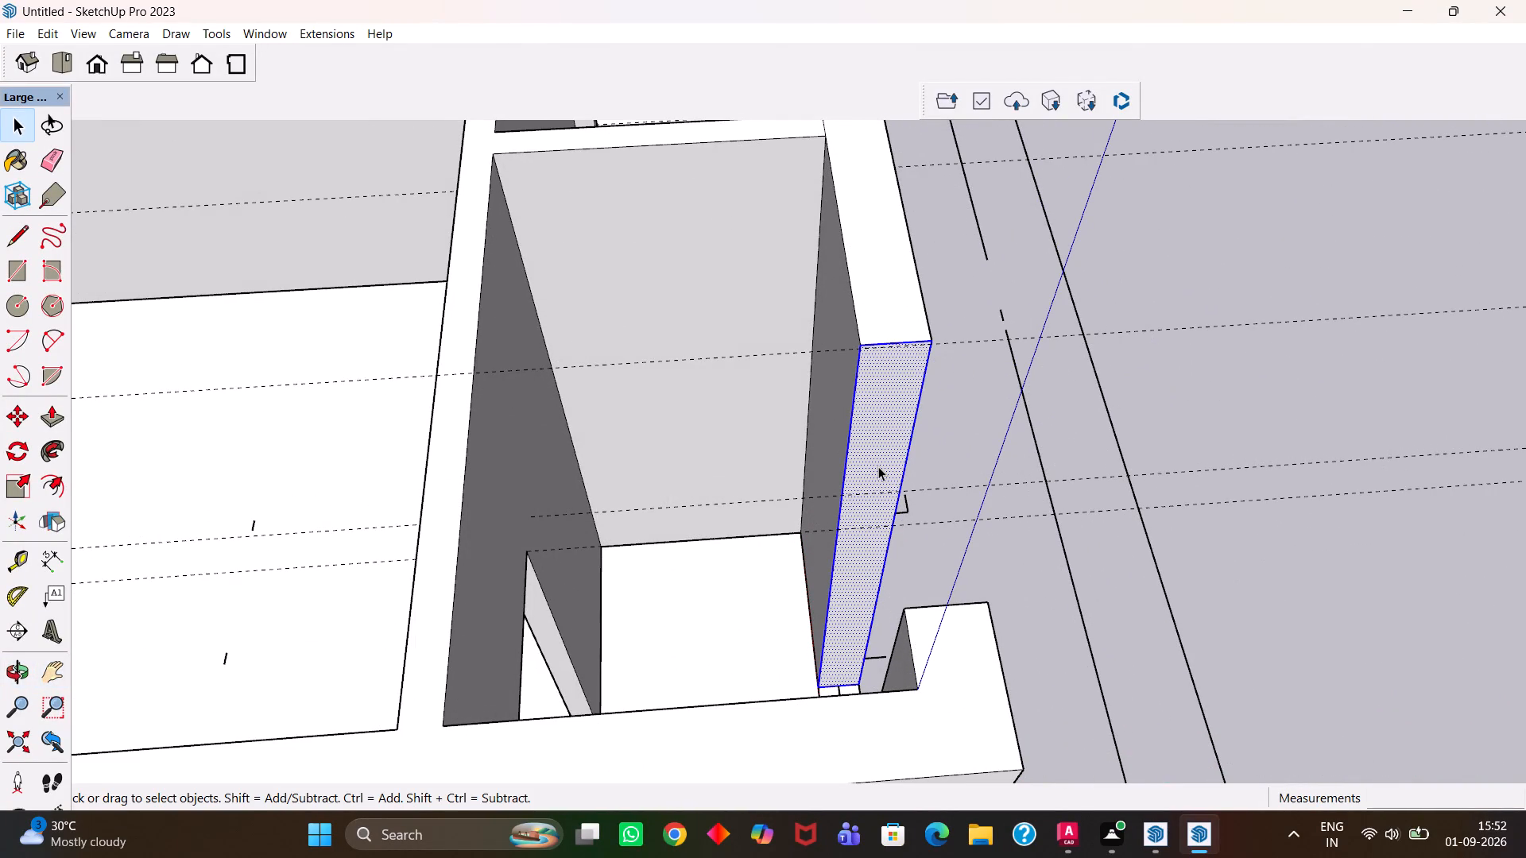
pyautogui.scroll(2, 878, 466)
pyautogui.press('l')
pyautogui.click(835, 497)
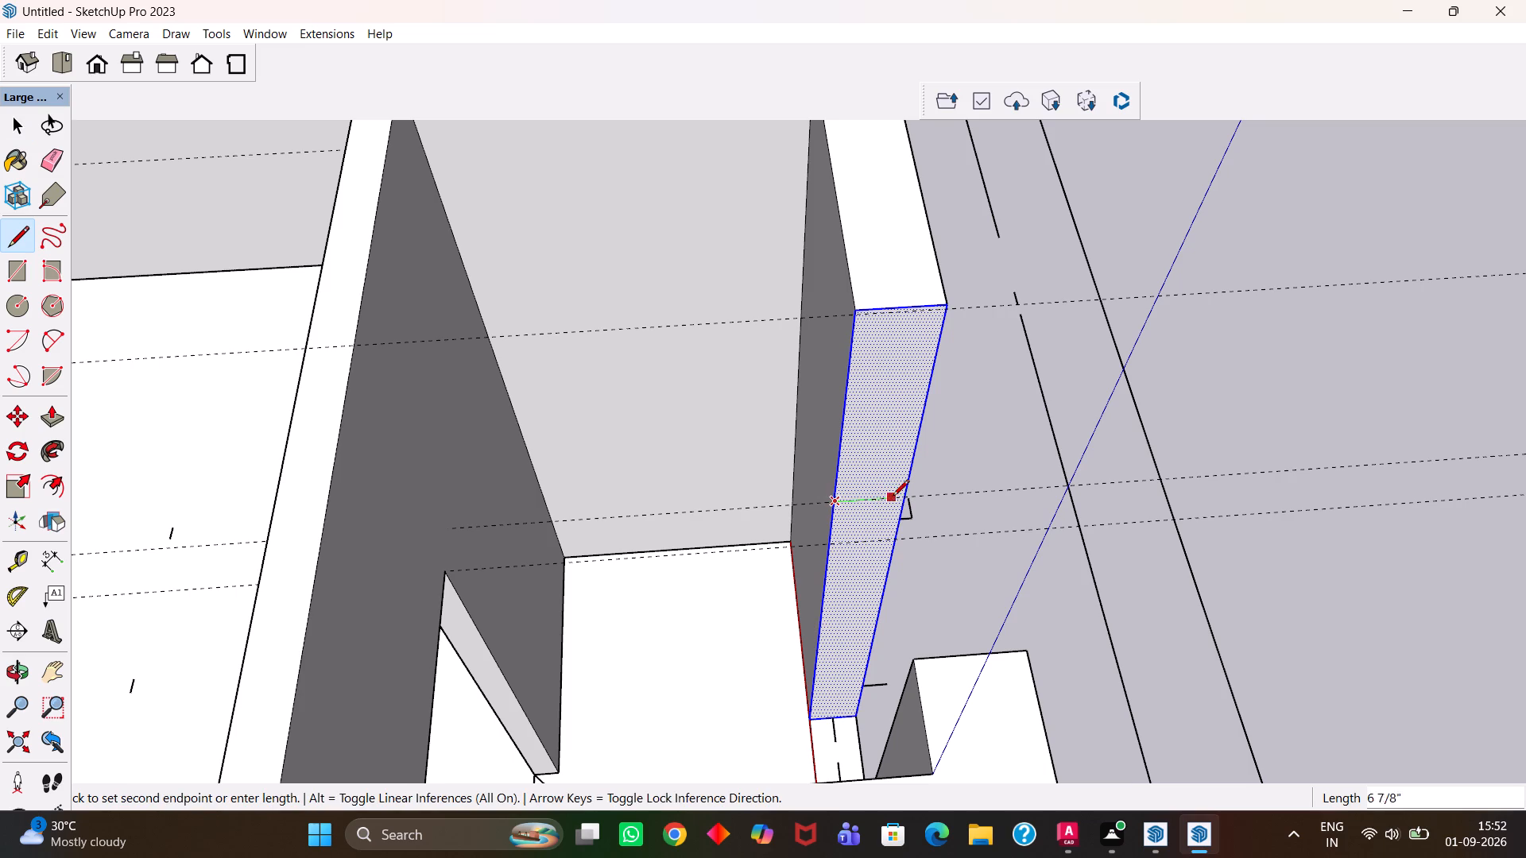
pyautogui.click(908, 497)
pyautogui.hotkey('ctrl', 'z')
# Erase the old guide lines crossing the narrow room and the end of its outer wall.
pyautogui.scroll(-3, 894, 493)
pyautogui.press('space')
pyautogui.press('space')
pyautogui.click(1221, 407)
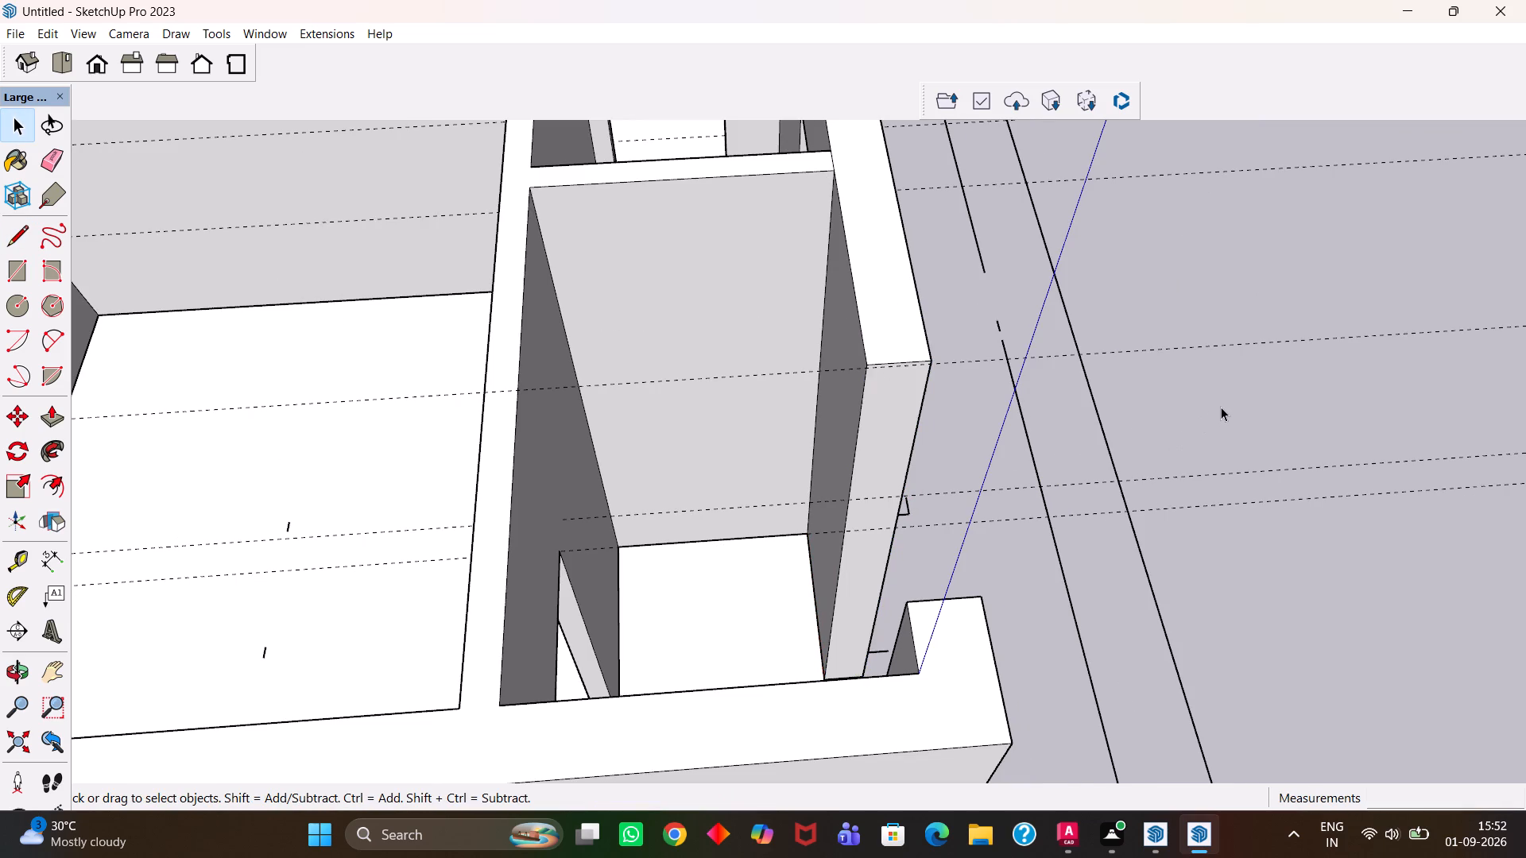
pyautogui.press('e')
pyautogui.click(1195, 349)
pyautogui.moveTo(1204, 454); pyautogui.dragTo(1206, 497)
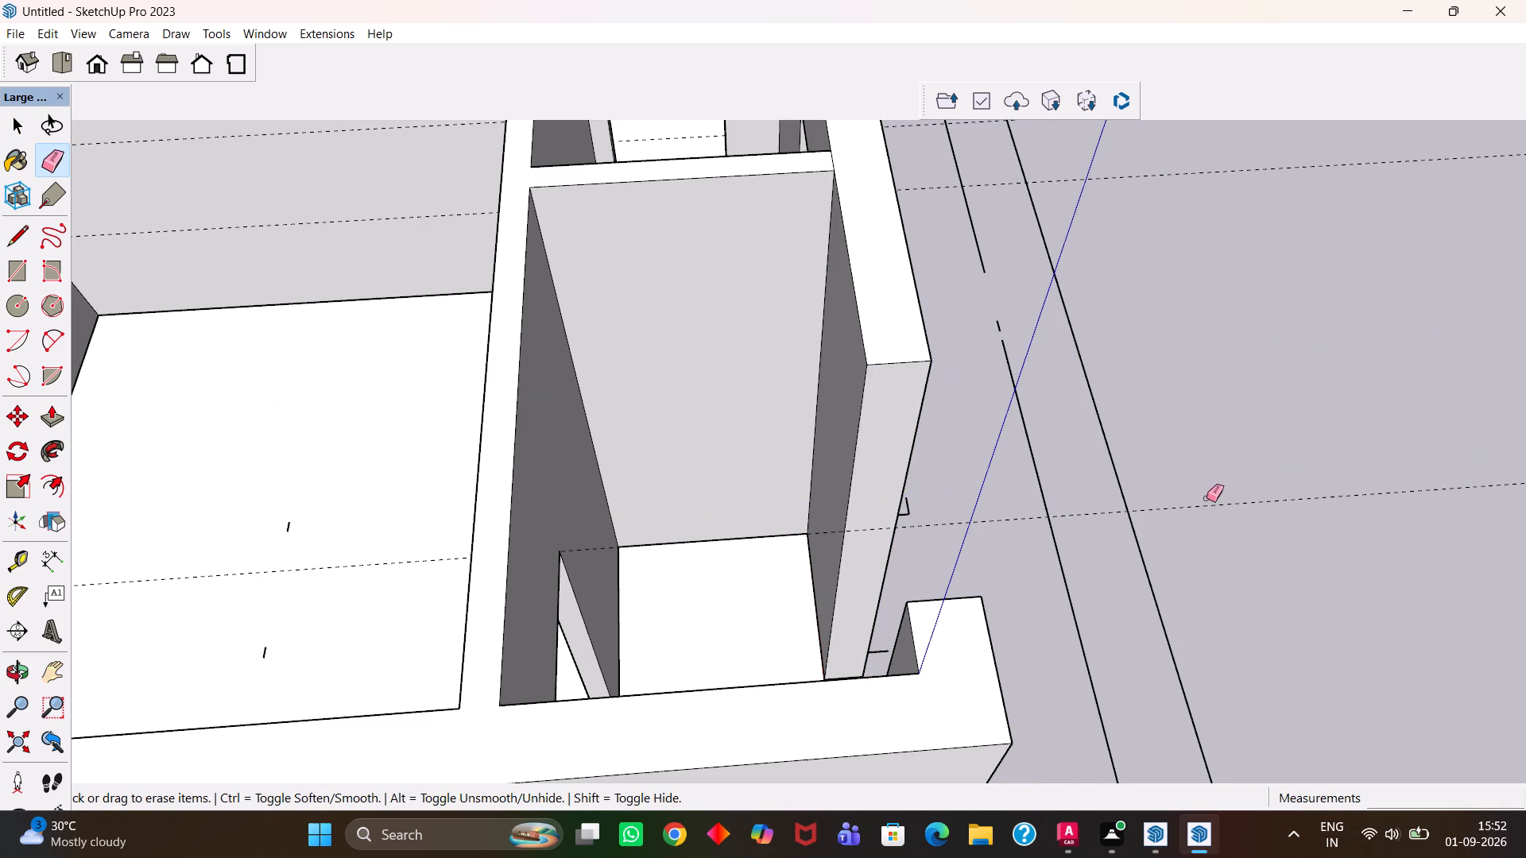
pyautogui.moveTo(1208, 499); pyautogui.dragTo(1210, 510)
# Place a guide 4' below the top edge of the outer wall's end face and another 2' above that guide.
pyautogui.scroll(3, 904, 493)
pyautogui.press('h')
pyautogui.moveTo(886, 472); pyautogui.dragTo(866, 481)
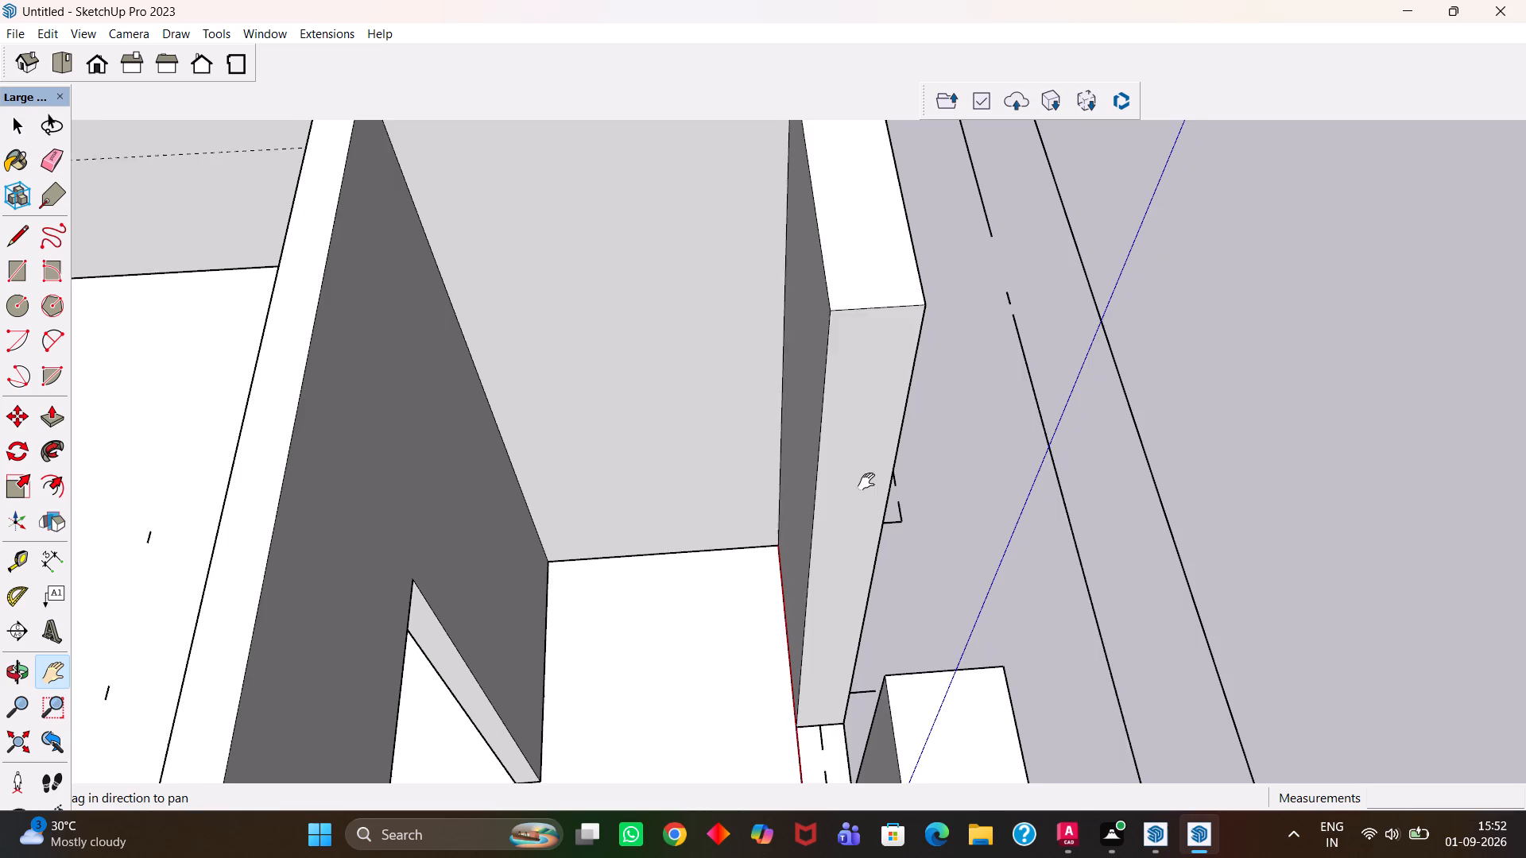
pyautogui.moveTo(866, 481); pyautogui.dragTo(866, 497)
pyautogui.middleClick(858, 499)
pyautogui.press('t')
pyautogui.click(858, 334)
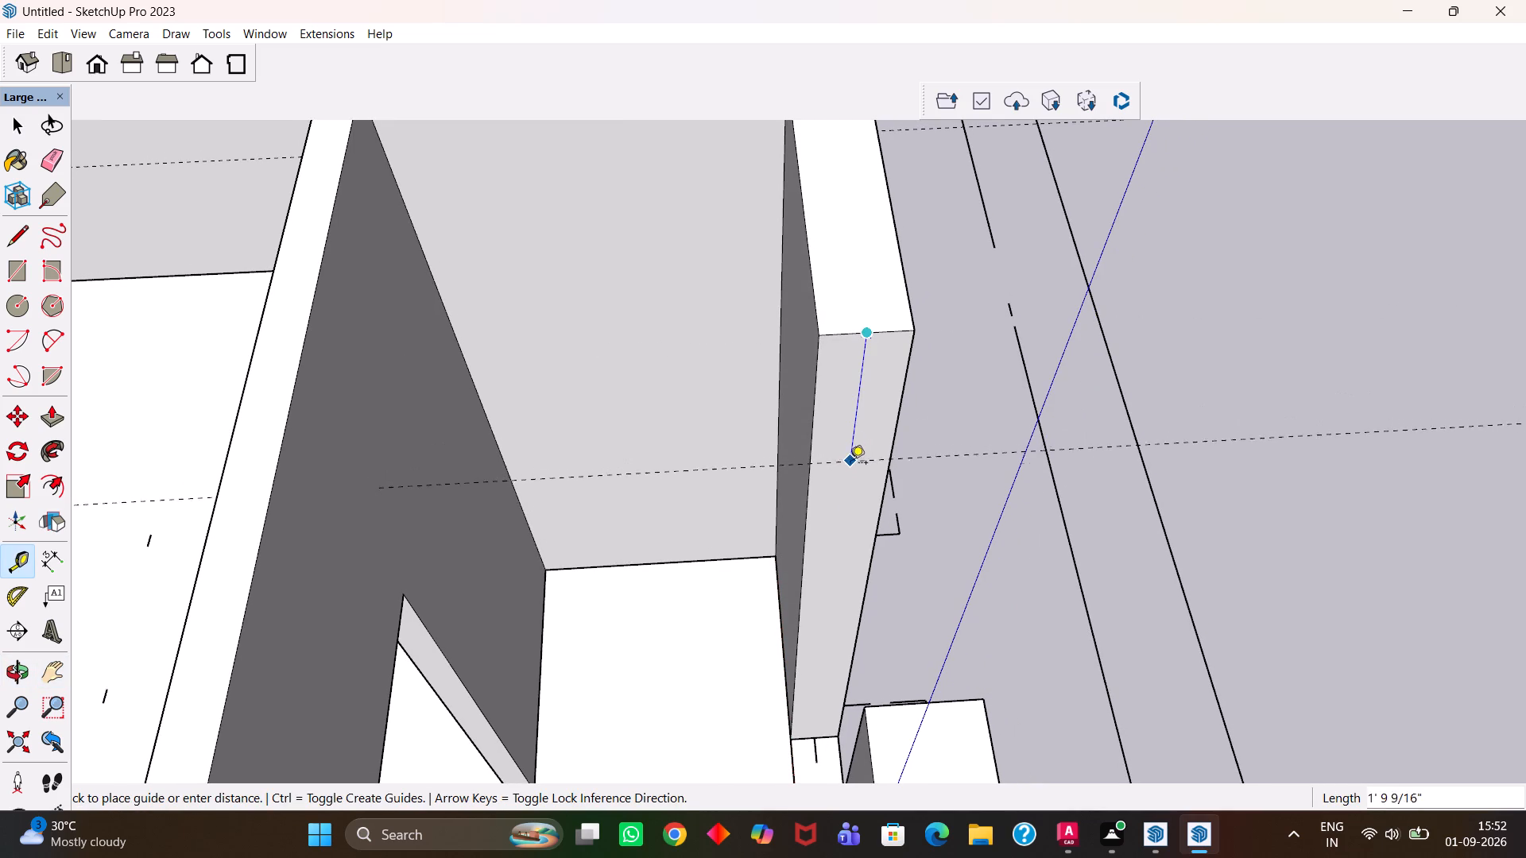
pyautogui.write("4'")
pyautogui.press('Return')
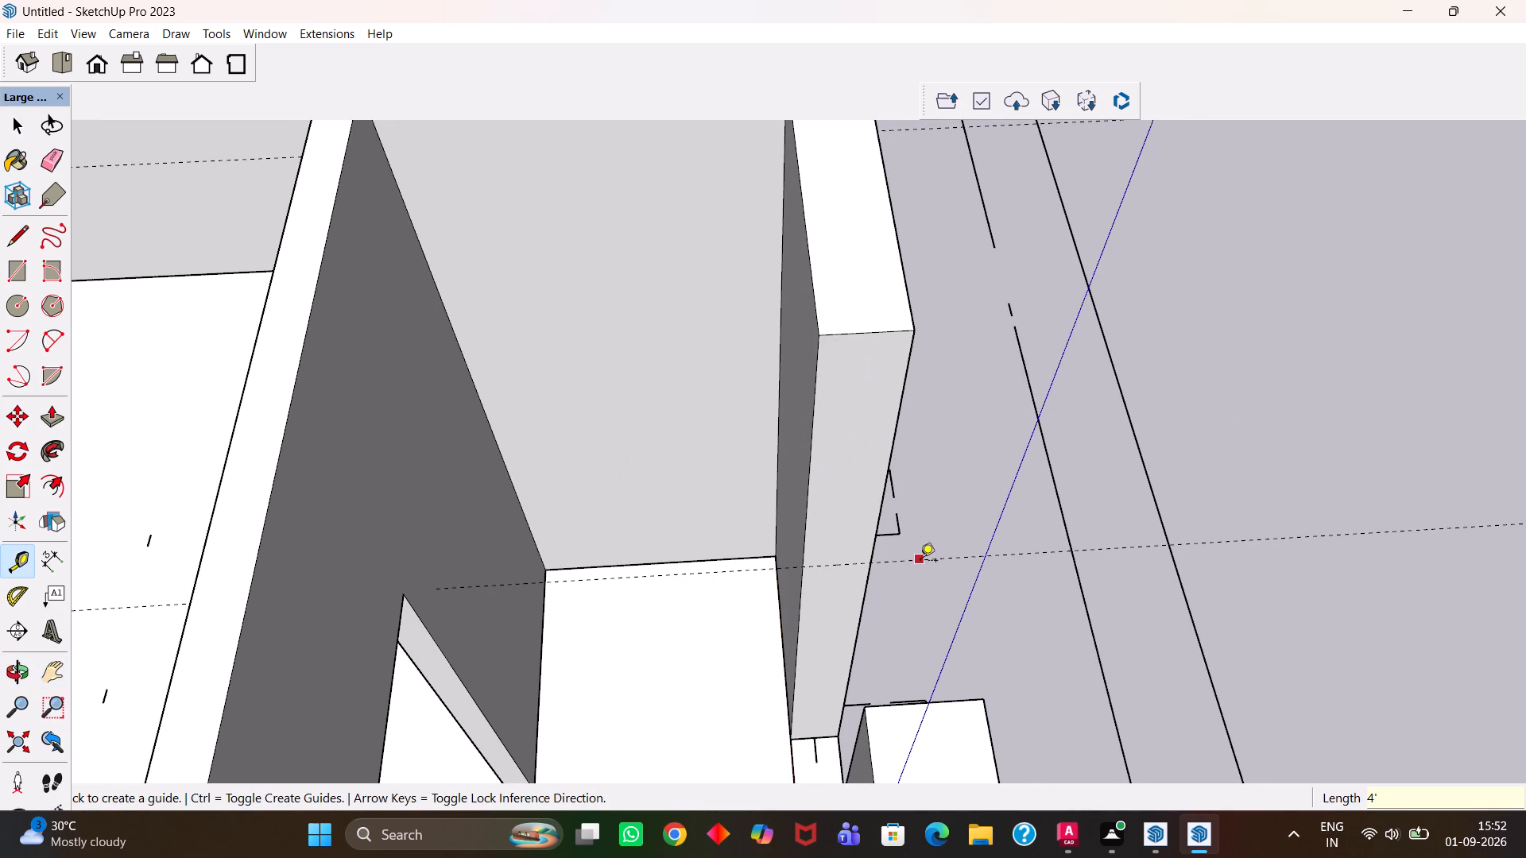
pyautogui.click(887, 562)
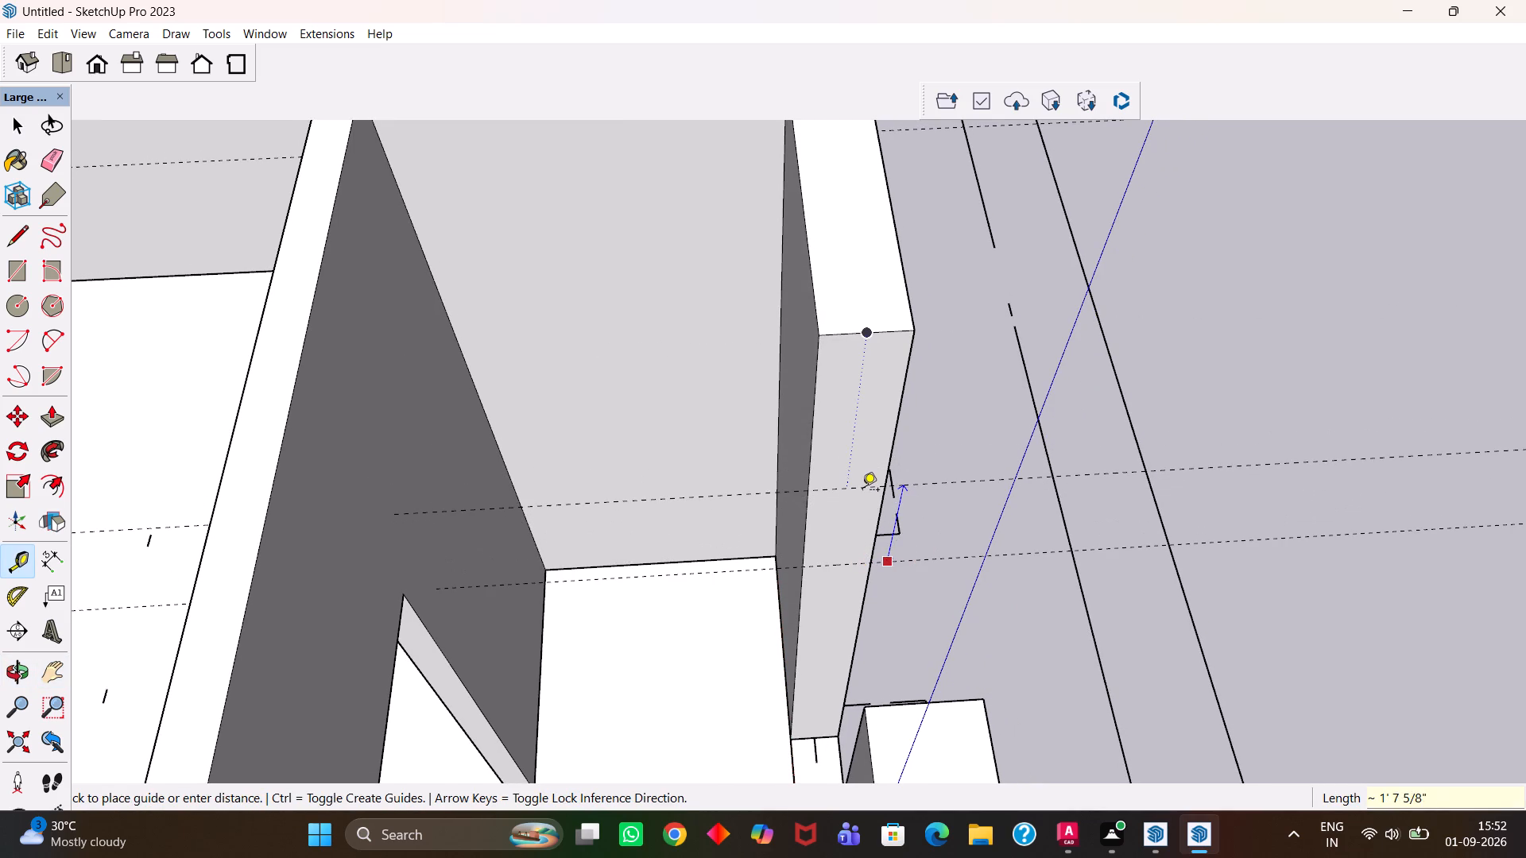
pyautogui.write("2'")
pyautogui.press('Return')
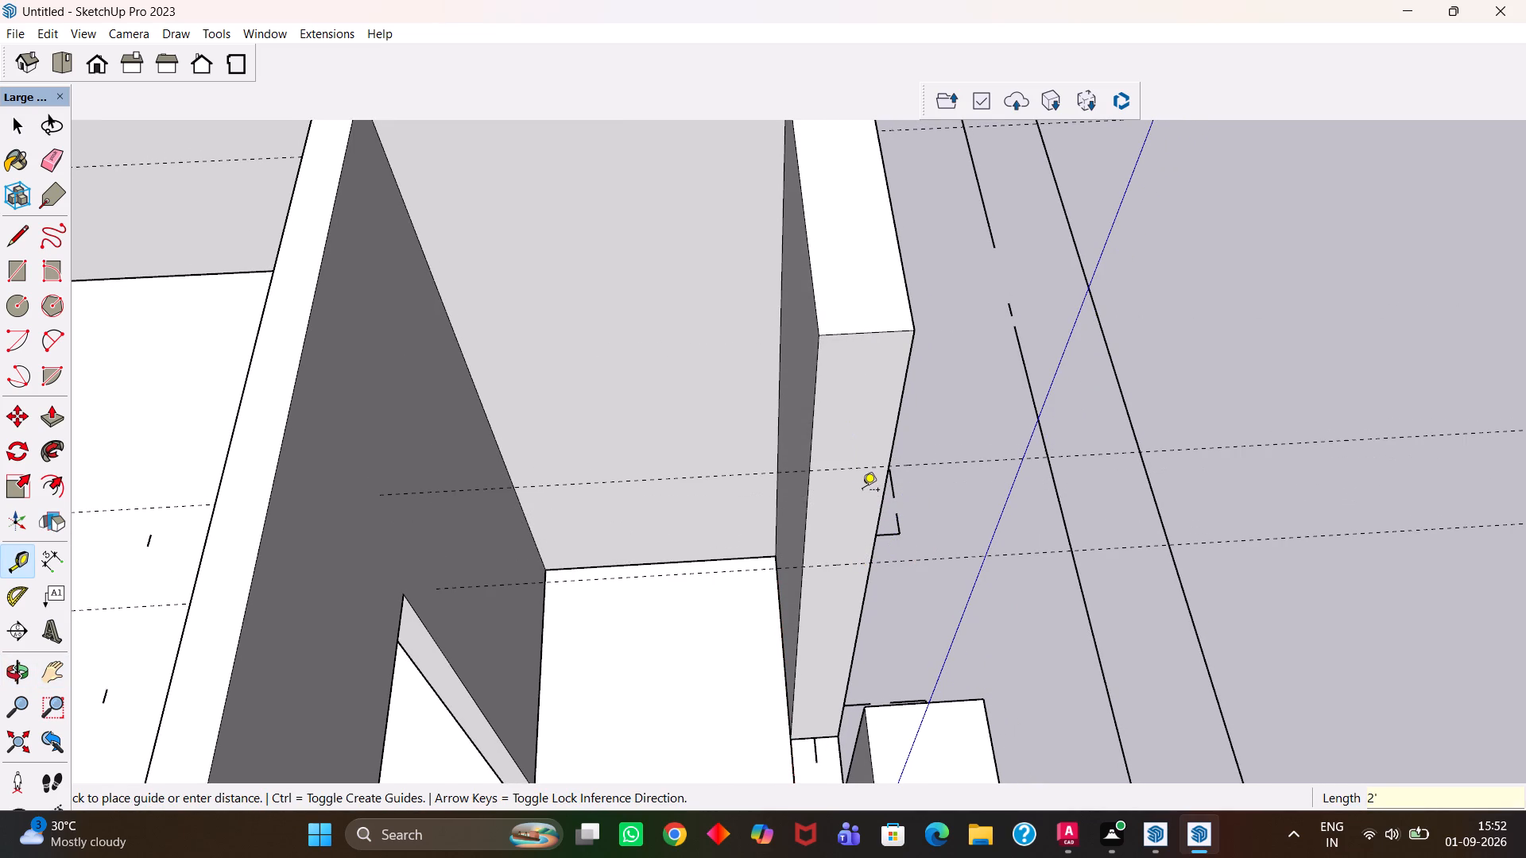
# Draw a 2' by about 9" rectangle between the two guides across the outer wall's end face.
pyautogui.press('space')
pyautogui.click(841, 504)
pyautogui.scroll(2, 841, 504)
pyautogui.press('r')
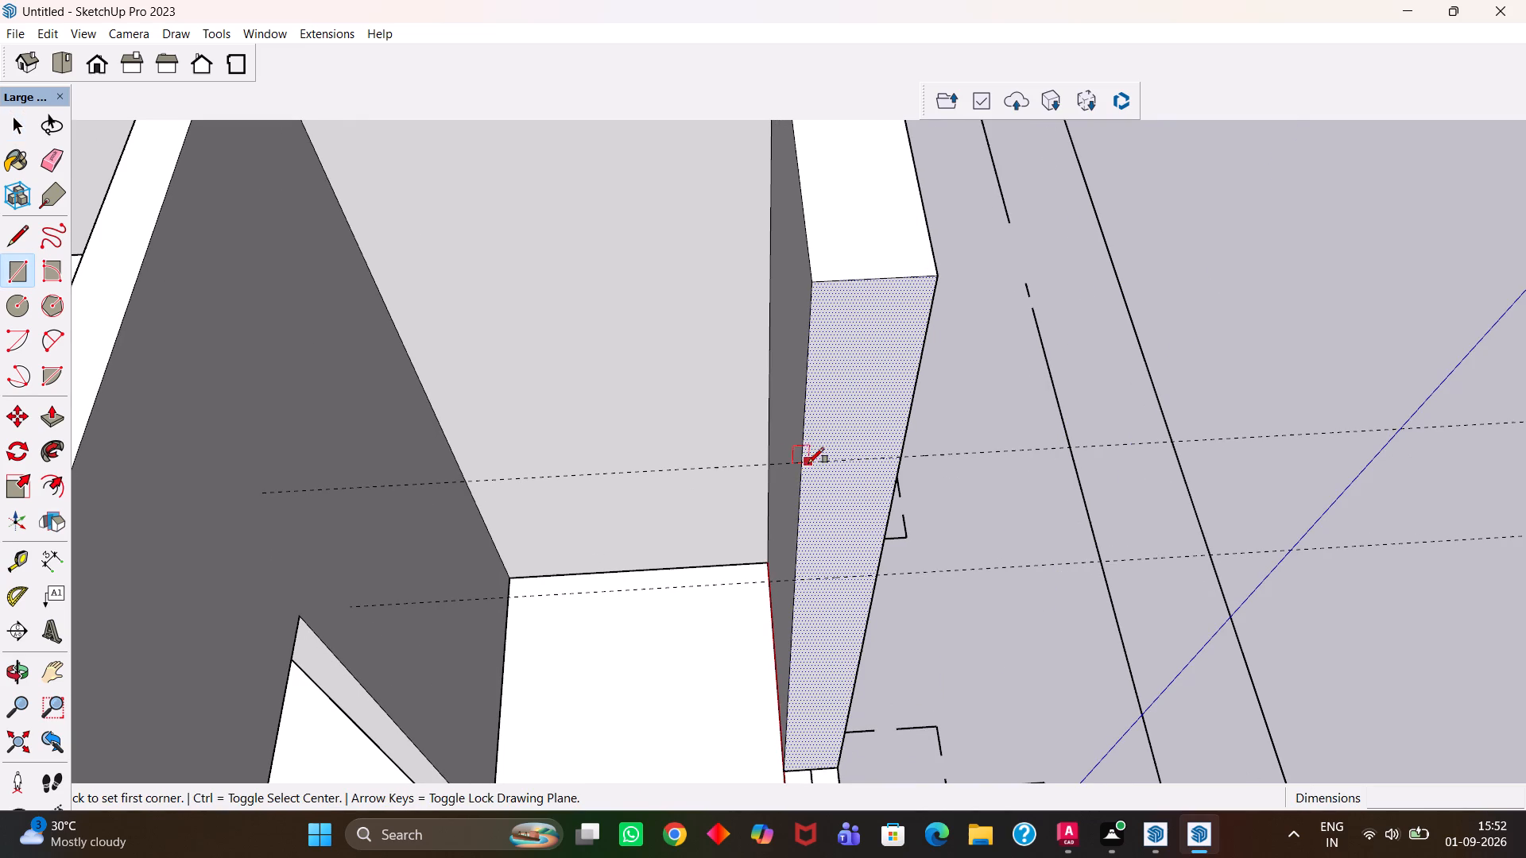
pyautogui.click(804, 461)
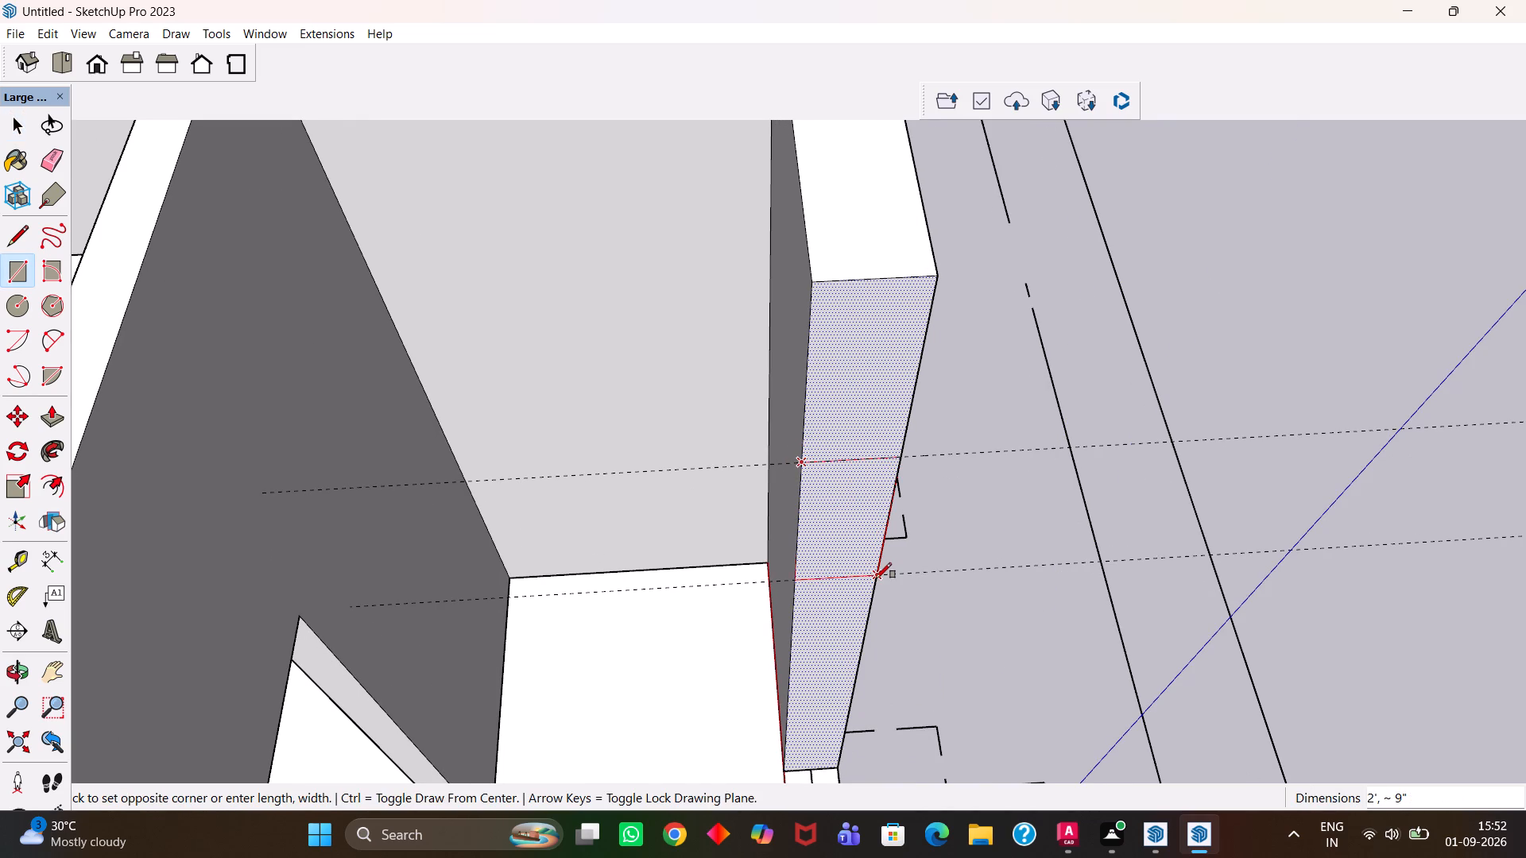
pyautogui.click(876, 578)
pyautogui.scroll(-6, 870, 571)
# Push/Pull the end-face parts above and below the rectangle about 3' across the opening as lintel and sill.
pyautogui.press('space')
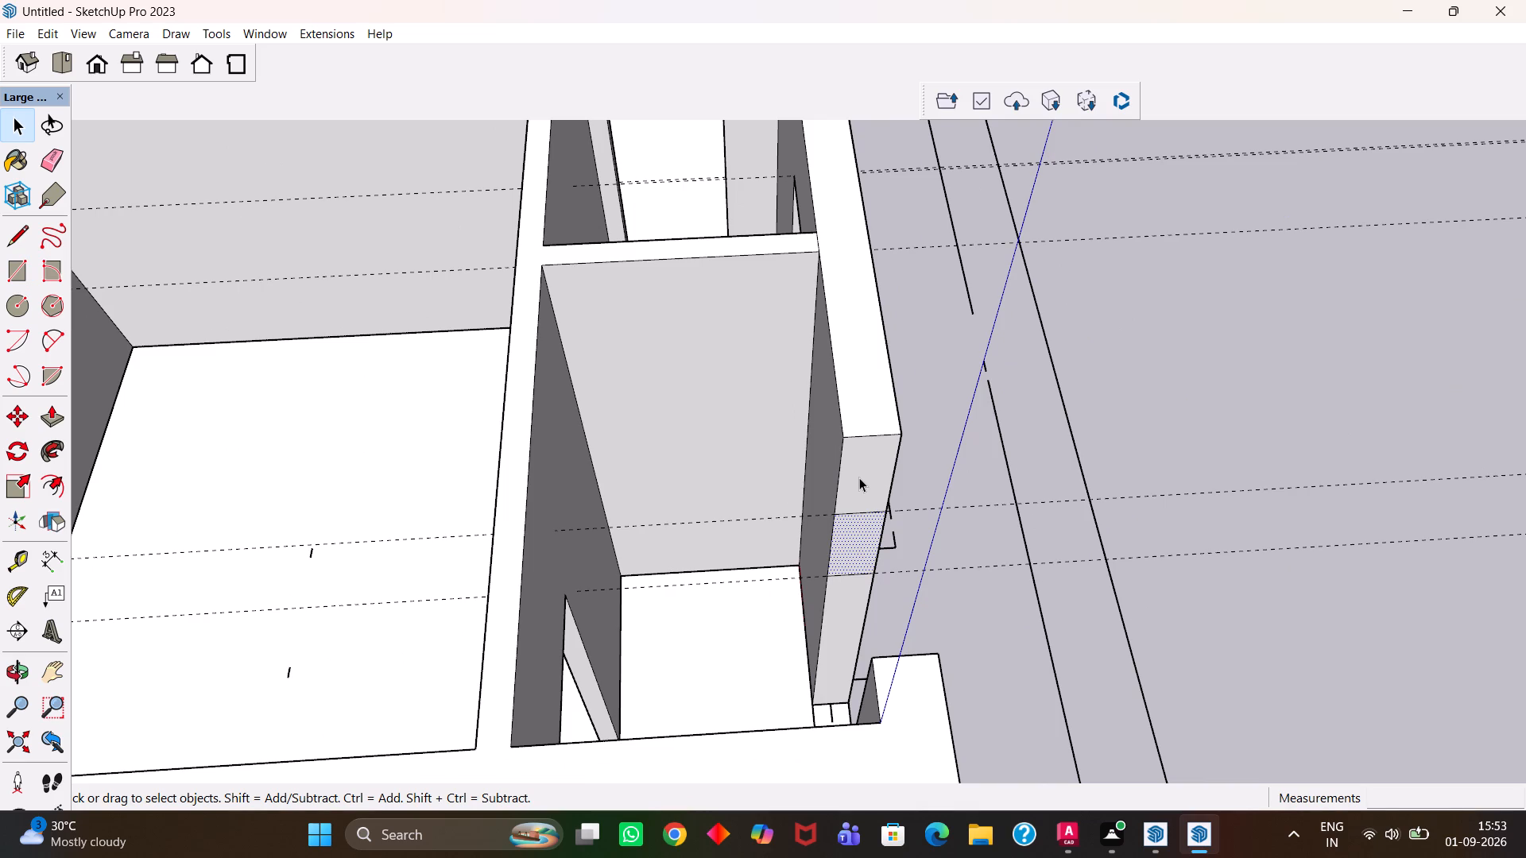
pyautogui.click(859, 477)
pyautogui.press('p')
pyautogui.click(859, 477)
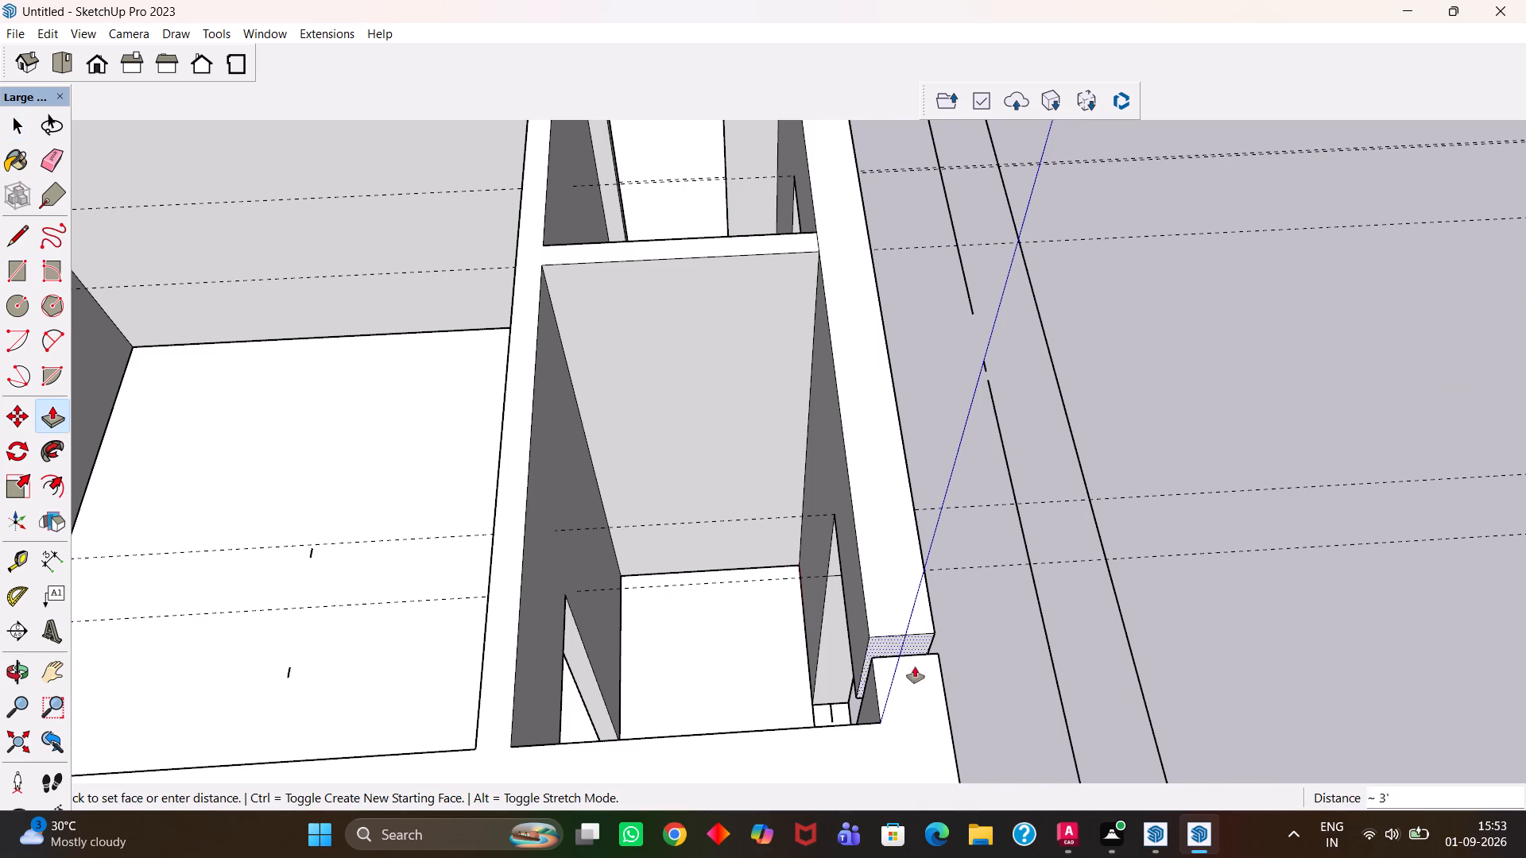
pyautogui.click(904, 656)
pyautogui.click(830, 598)
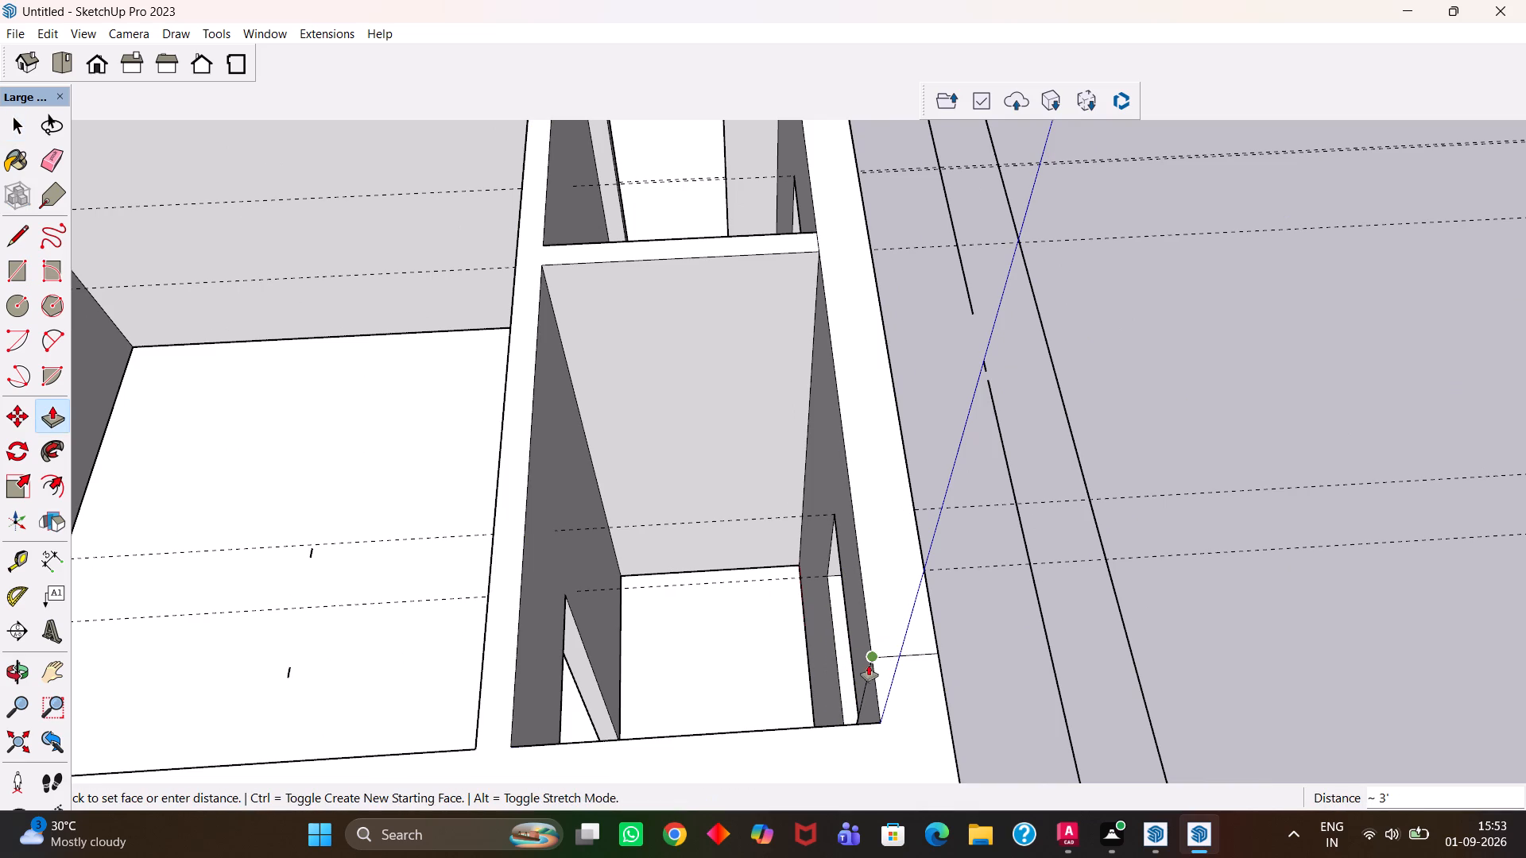
pyautogui.click(877, 659)
# Erase all remaining guide lines running across the house.
pyautogui.scroll(-7, 878, 629)
pyautogui.press('h')
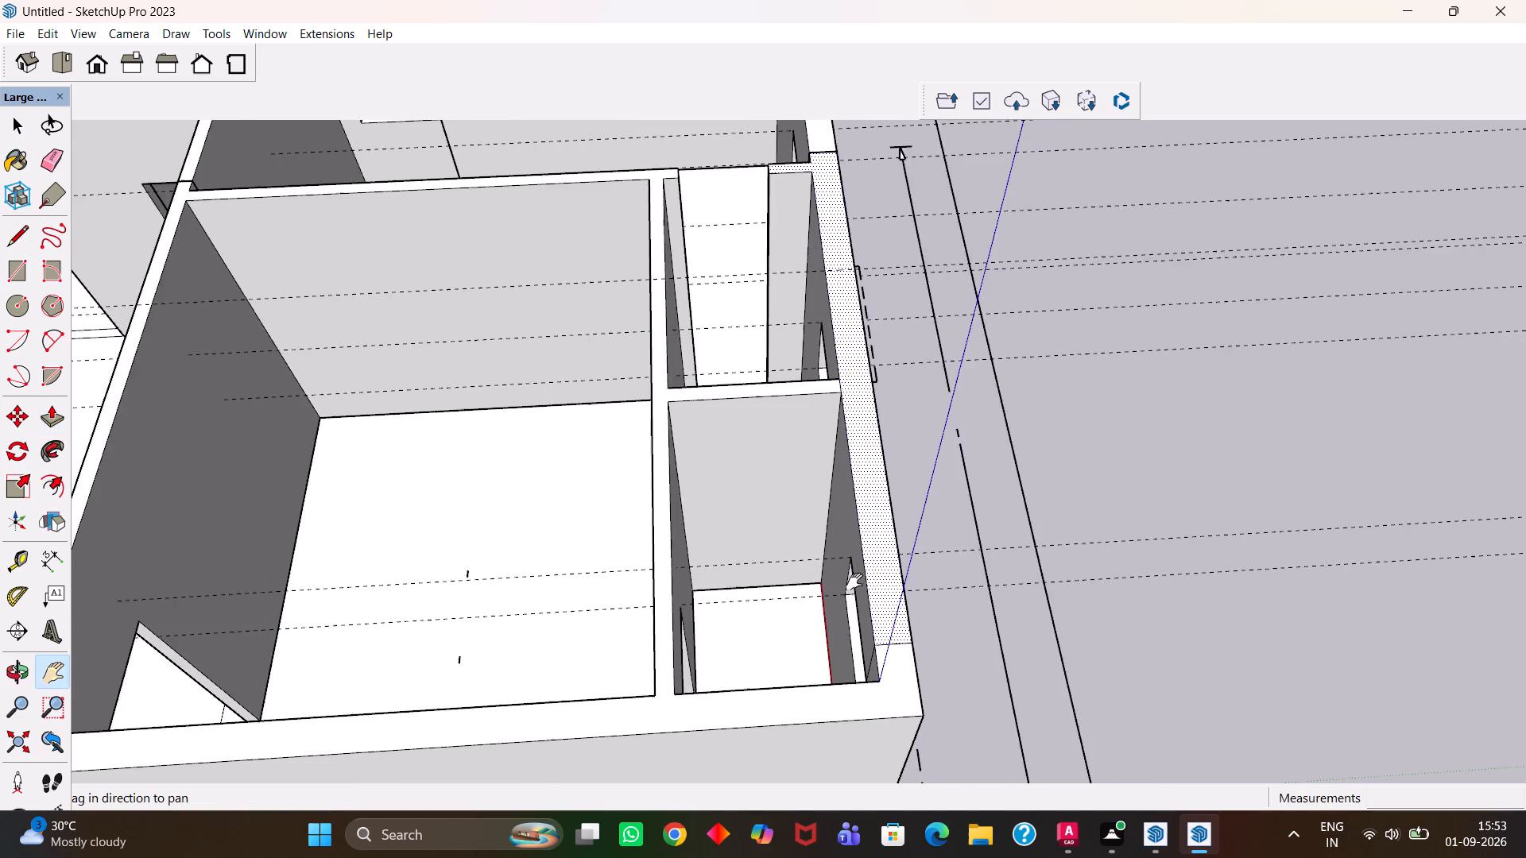
pyautogui.scroll(-4, 854, 582)
pyautogui.moveTo(851, 560); pyautogui.dragTo(818, 652, button='middle')
pyautogui.scroll(2, 815, 646)
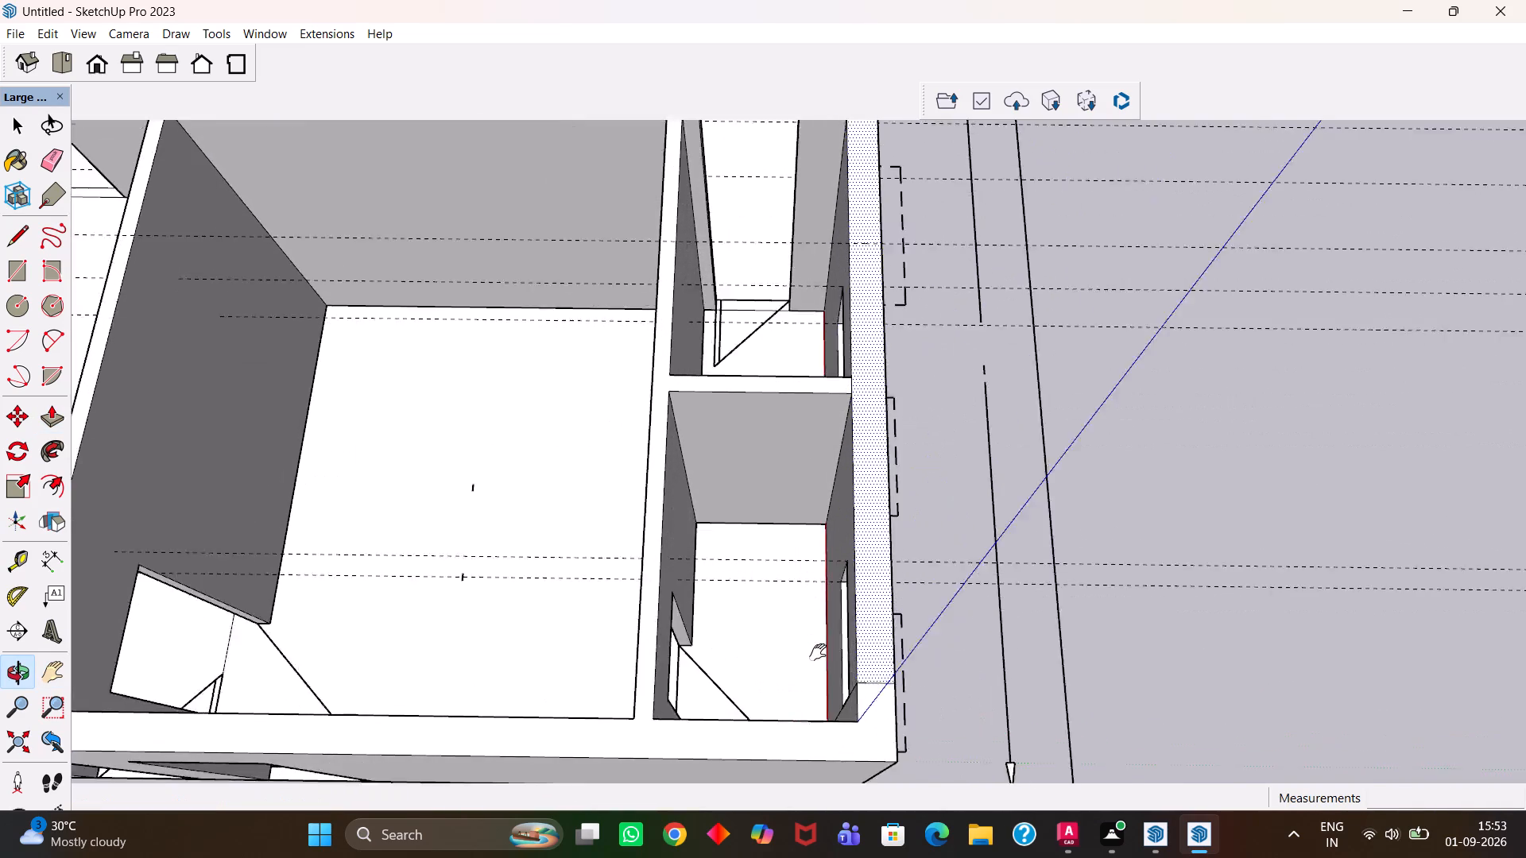
pyautogui.scroll(5, 818, 652)
pyautogui.scroll(-7, 818, 652)
pyautogui.moveTo(773, 593); pyautogui.dragTo(941, 646)
pyautogui.scroll(-4, 942, 644)
pyautogui.middleClick(955, 652)
pyautogui.moveTo(955, 651); pyautogui.dragTo(957, 640, button='middle')
pyautogui.press('e')
pyautogui.moveTo(997, 423); pyautogui.dragTo(990, 454)
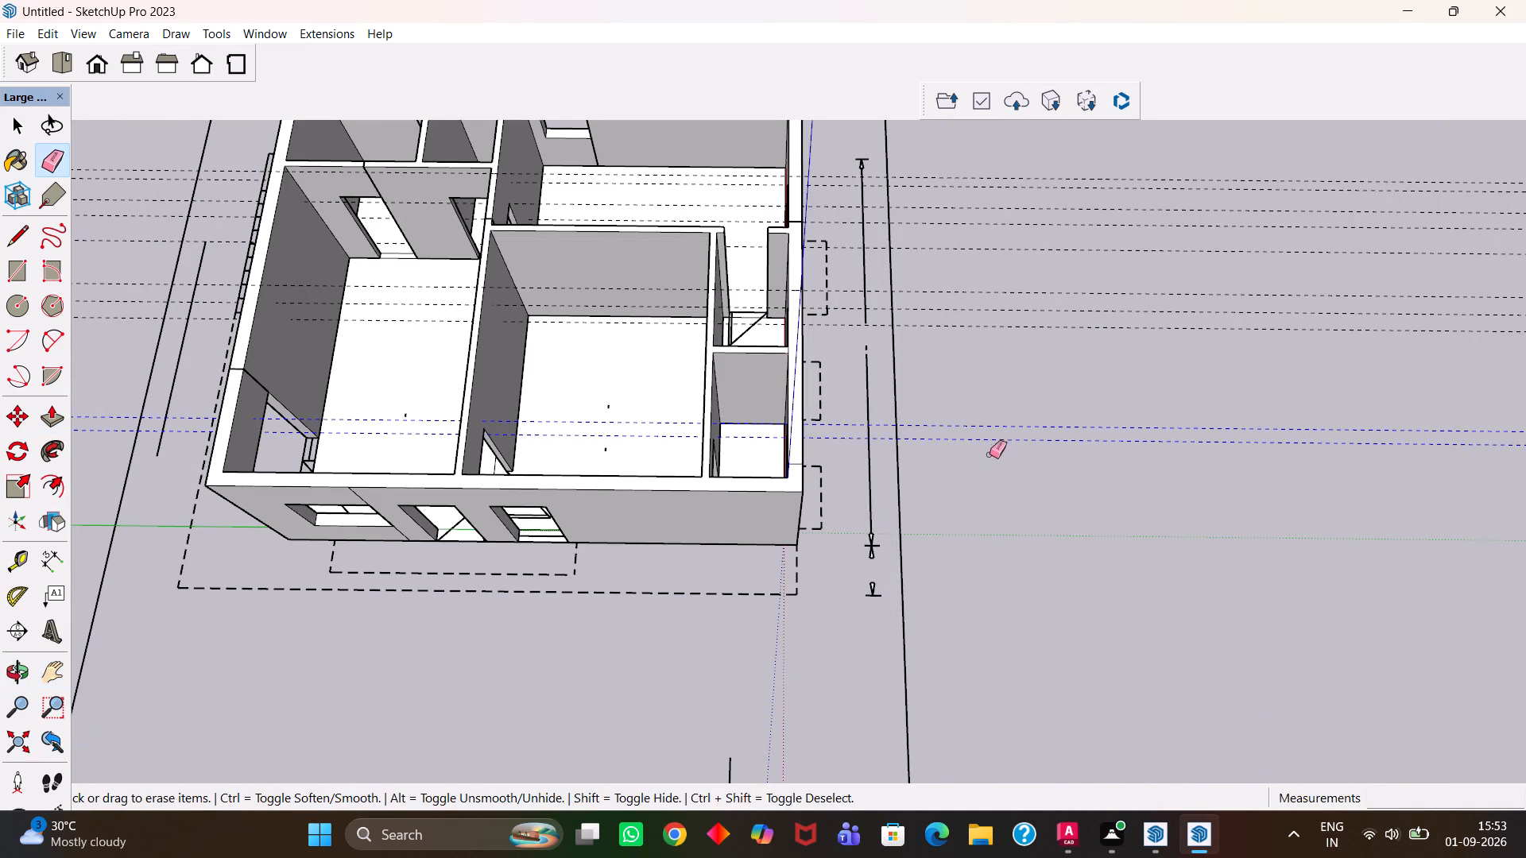
pyautogui.moveTo(990, 454); pyautogui.dragTo(990, 461)
pyautogui.moveTo(974, 350); pyautogui.dragTo(963, 284)
pyautogui.moveTo(967, 271); pyautogui.dragTo(952, 164)
# Inspect the narrow rooms, the large room and the rear rooms to review their walls and openings.
pyautogui.press('h')
pyautogui.scroll(4, 821, 392)
pyautogui.scroll(-5, 691, 397)
pyautogui.moveTo(690, 399); pyautogui.dragTo(931, 522)
pyautogui.scroll(4, 947, 529)
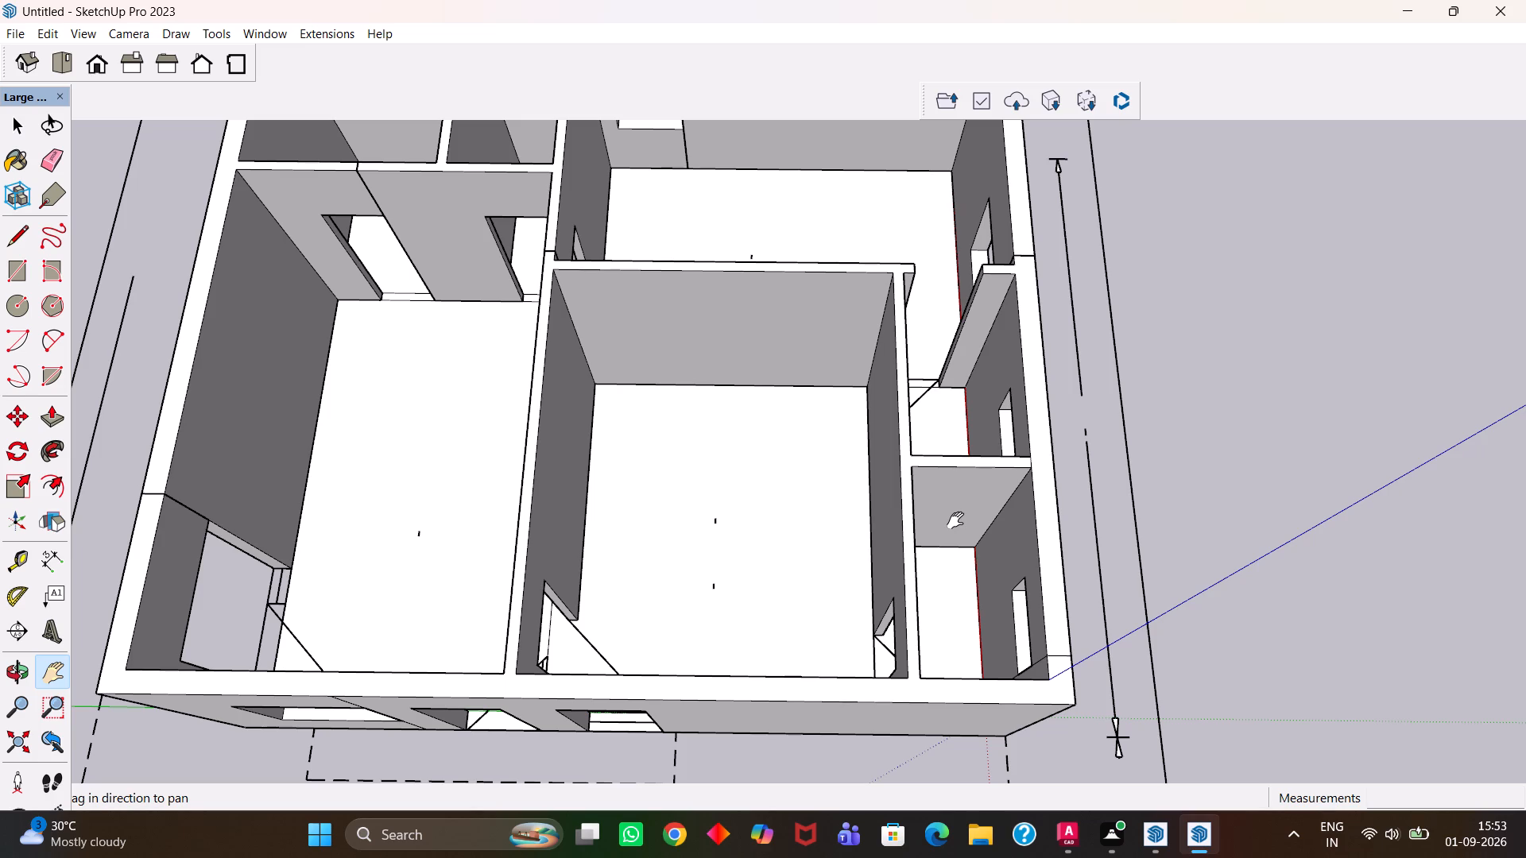
pyautogui.scroll(1, 955, 520)
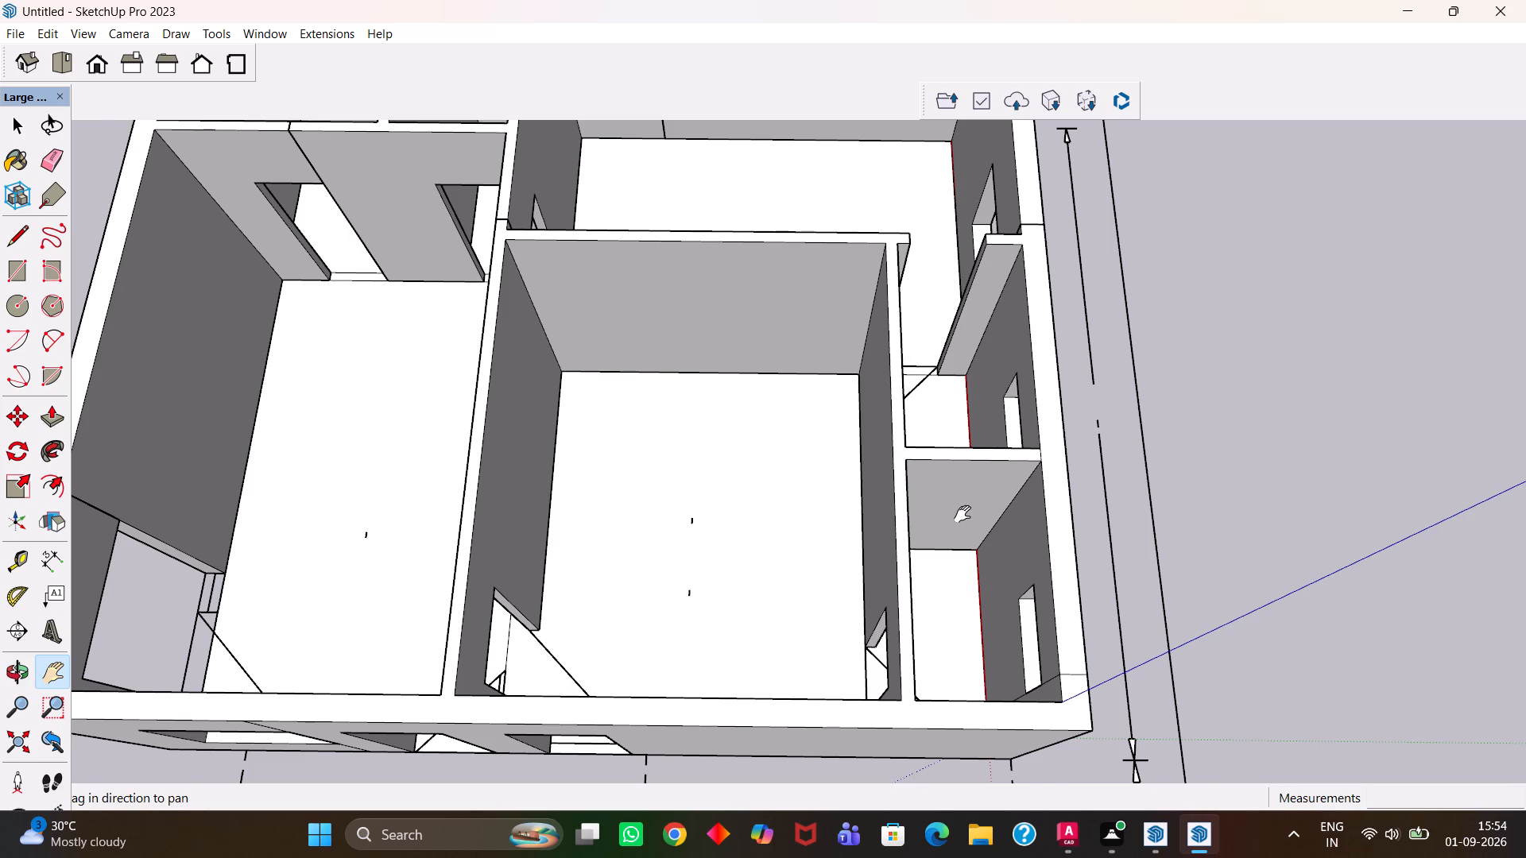
pyautogui.scroll(2, 962, 514)
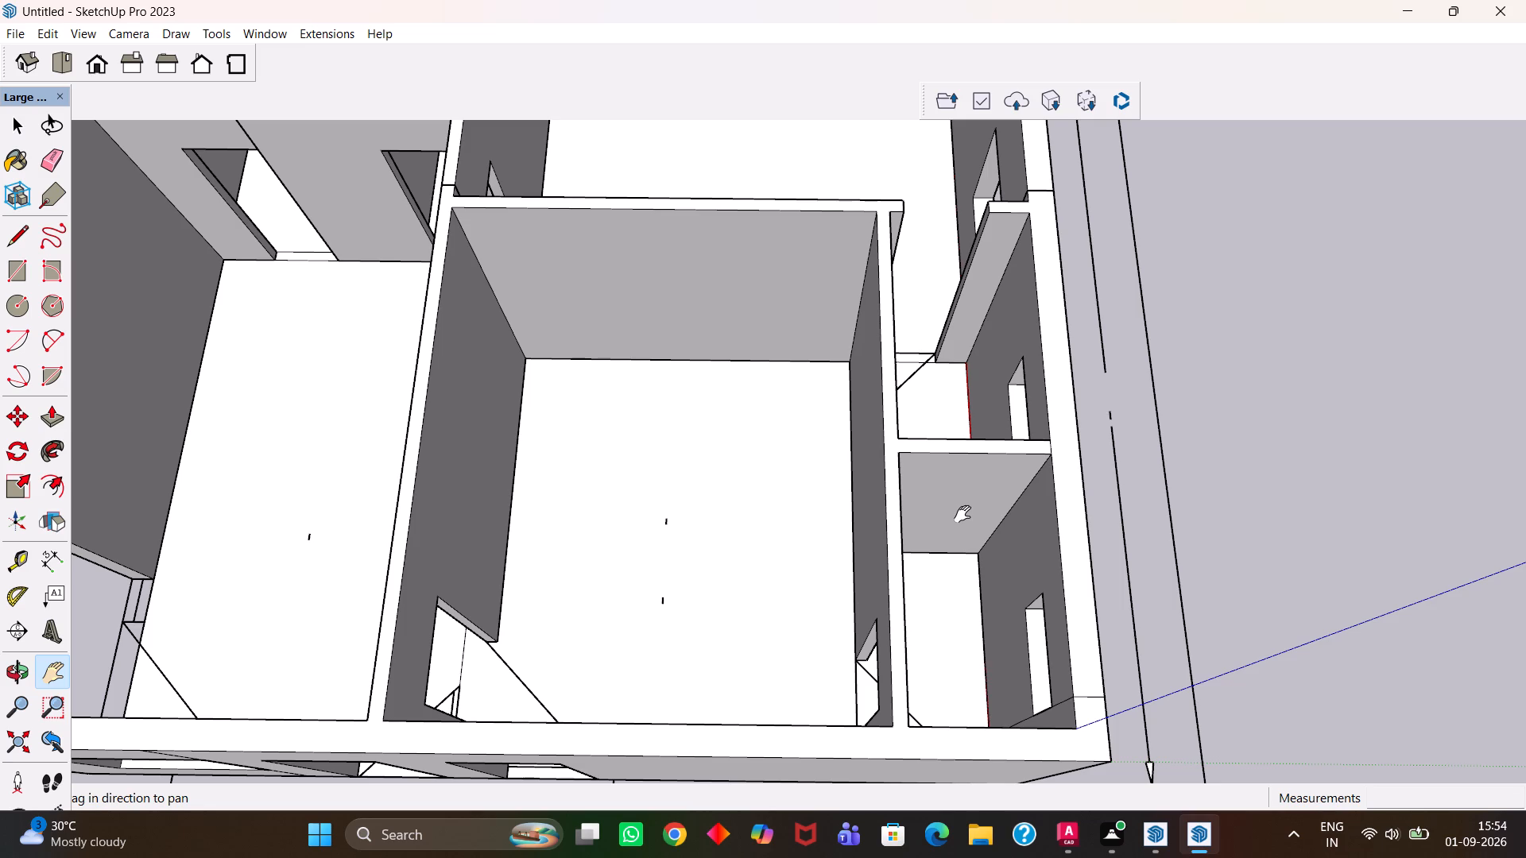
pyautogui.scroll(2, 962, 514)
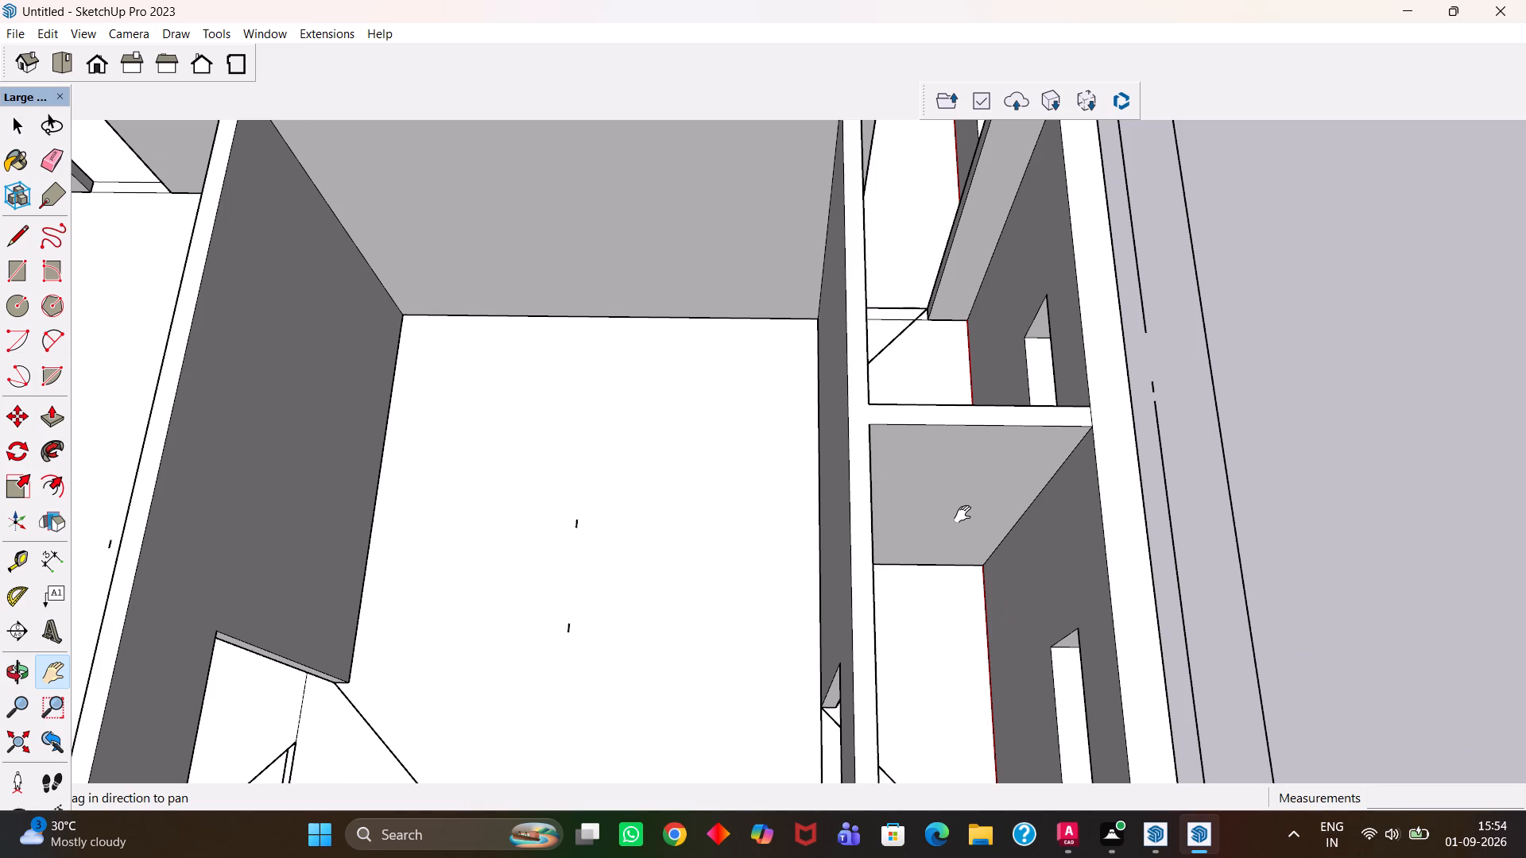
pyautogui.scroll(-2, 962, 514)
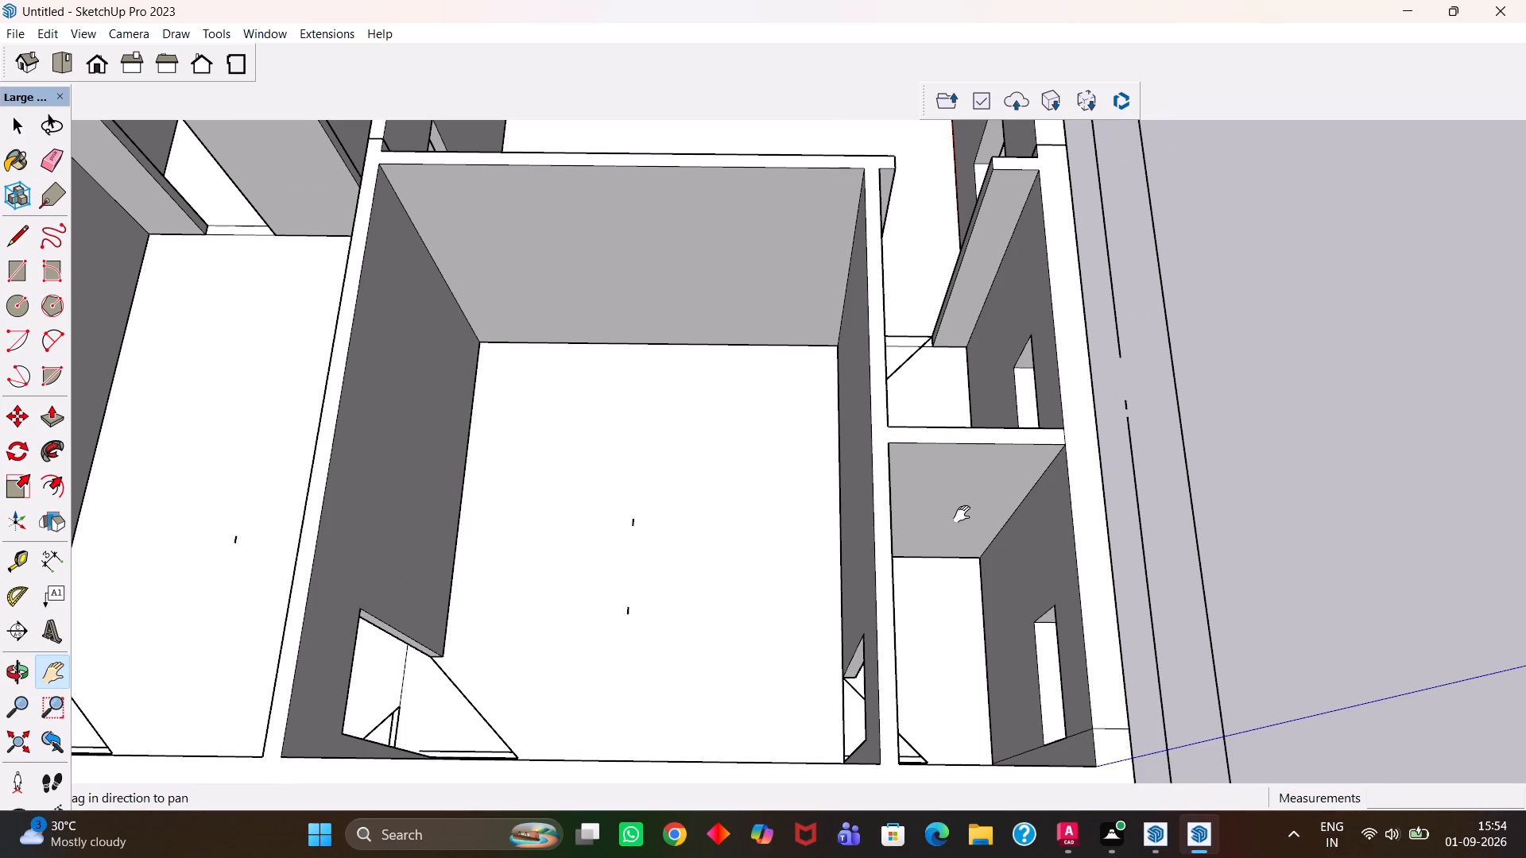
pyautogui.scroll(1, 962, 514)
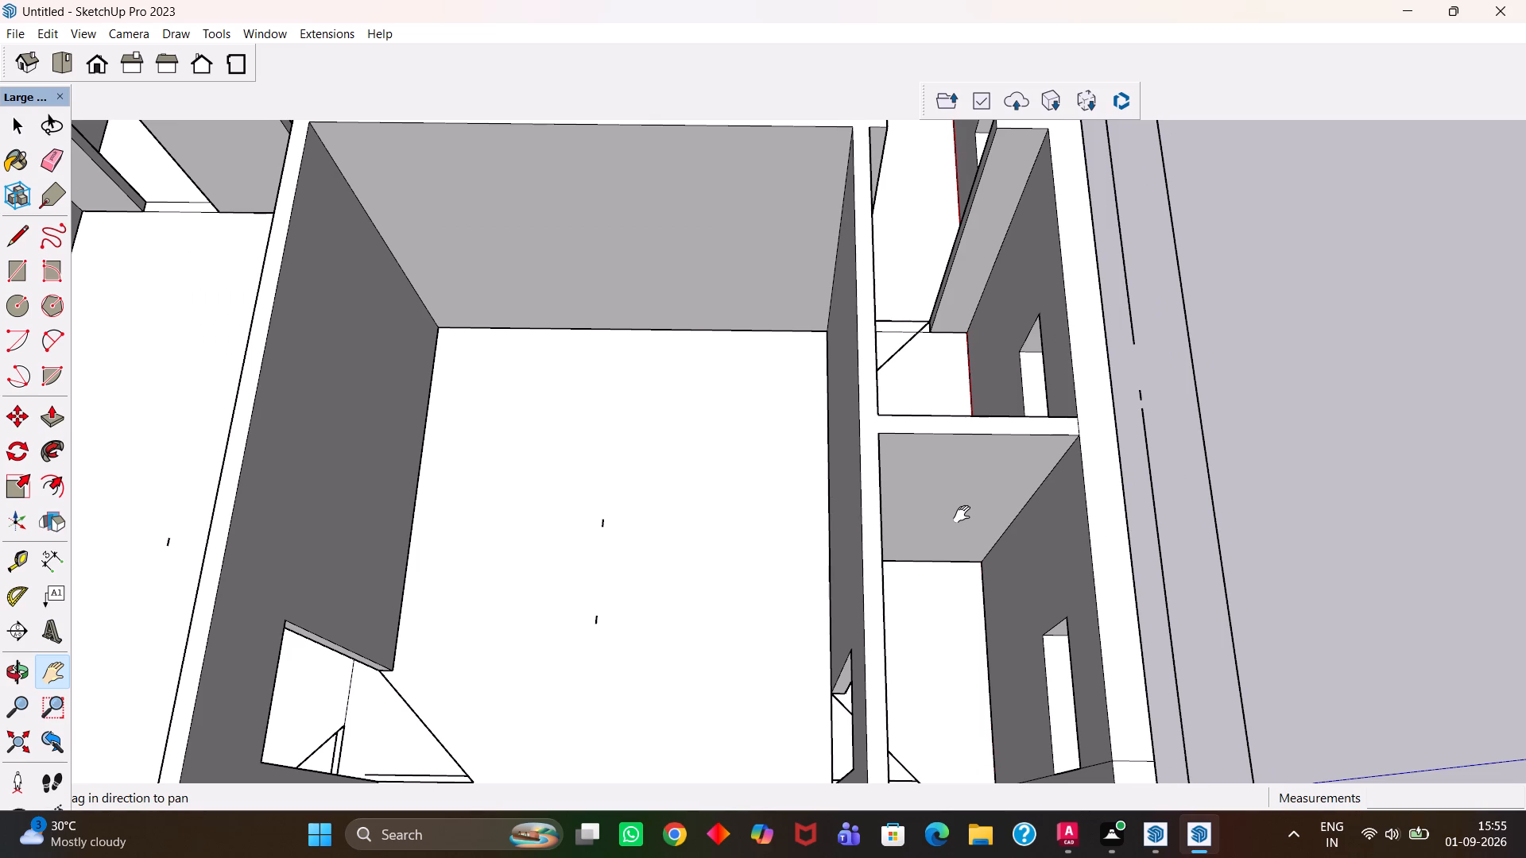
pyautogui.scroll(1, 962, 514)
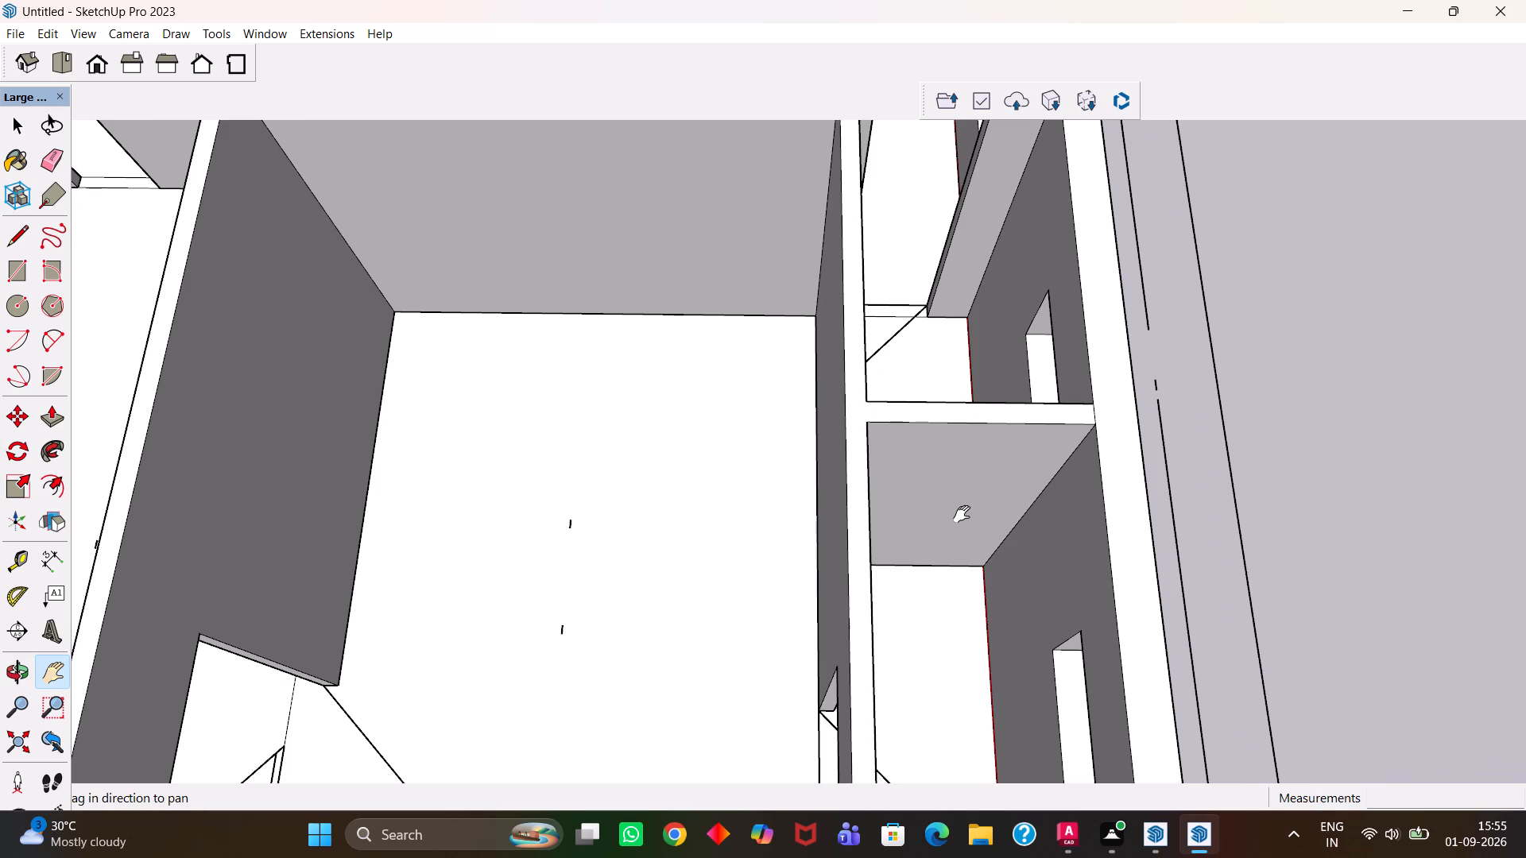
pyautogui.scroll(2, 962, 514)
pyautogui.scroll(-2, 962, 516)
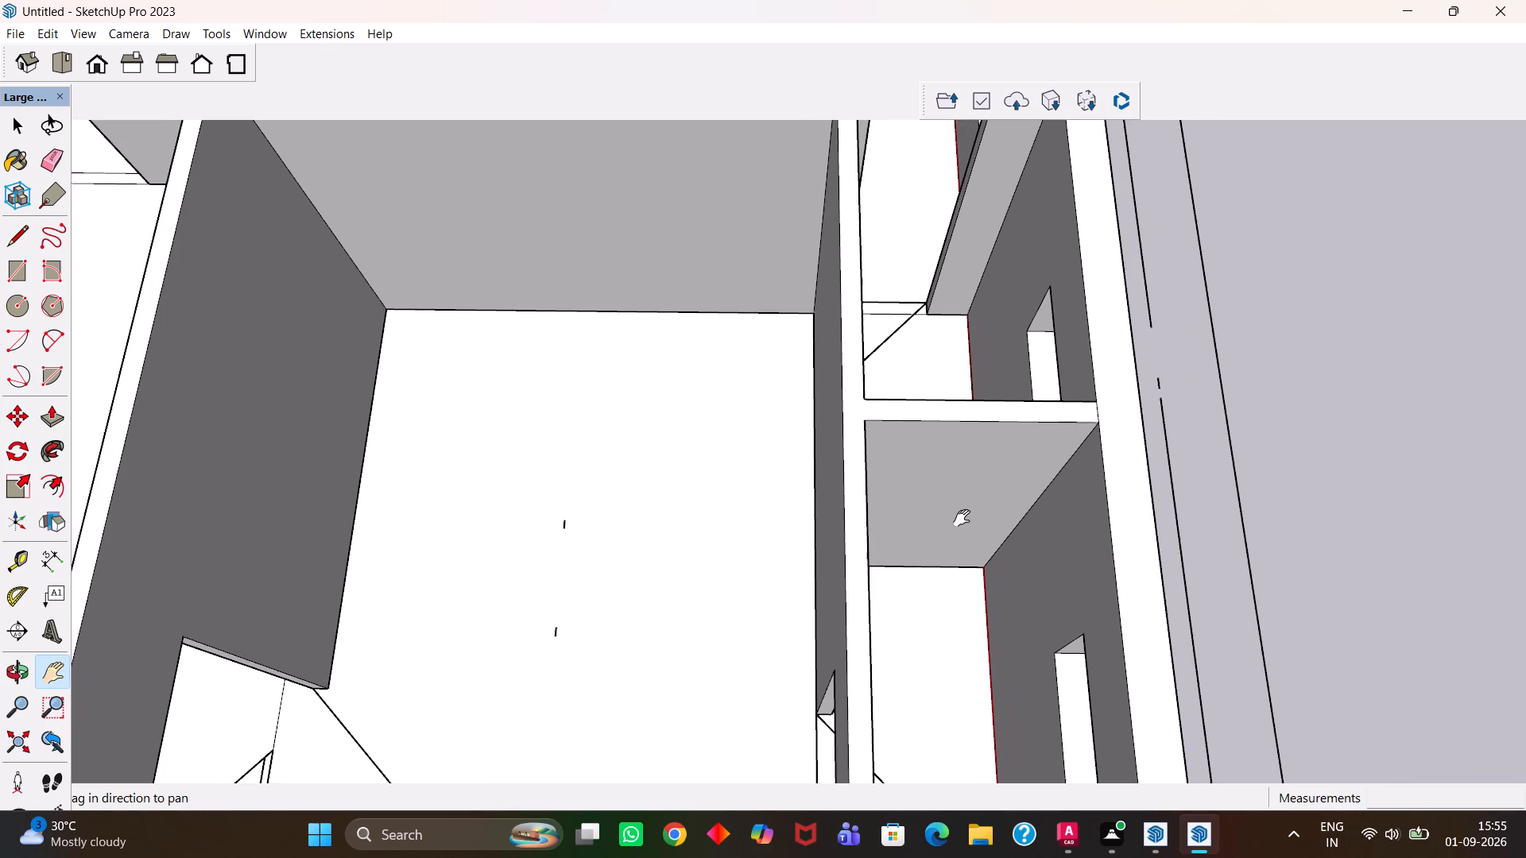
pyautogui.scroll(-3, 961, 521)
pyautogui.scroll(3, 978, 576)
pyautogui.moveTo(976, 600); pyautogui.dragTo(863, 543)
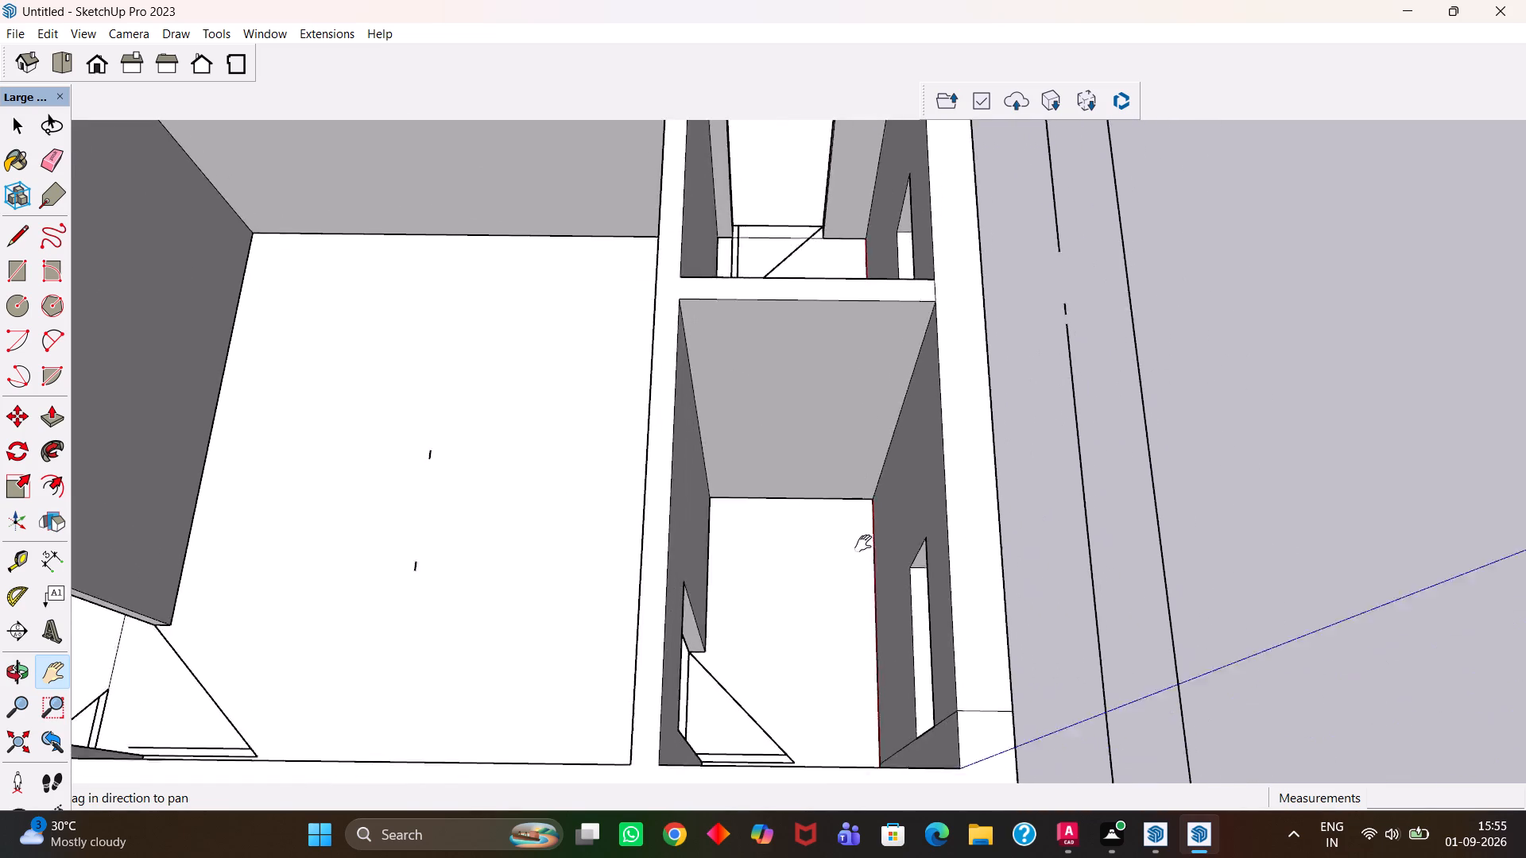
pyautogui.moveTo(863, 543); pyautogui.dragTo(850, 539)
pyautogui.moveTo(956, 543); pyautogui.dragTo(1218, 534)
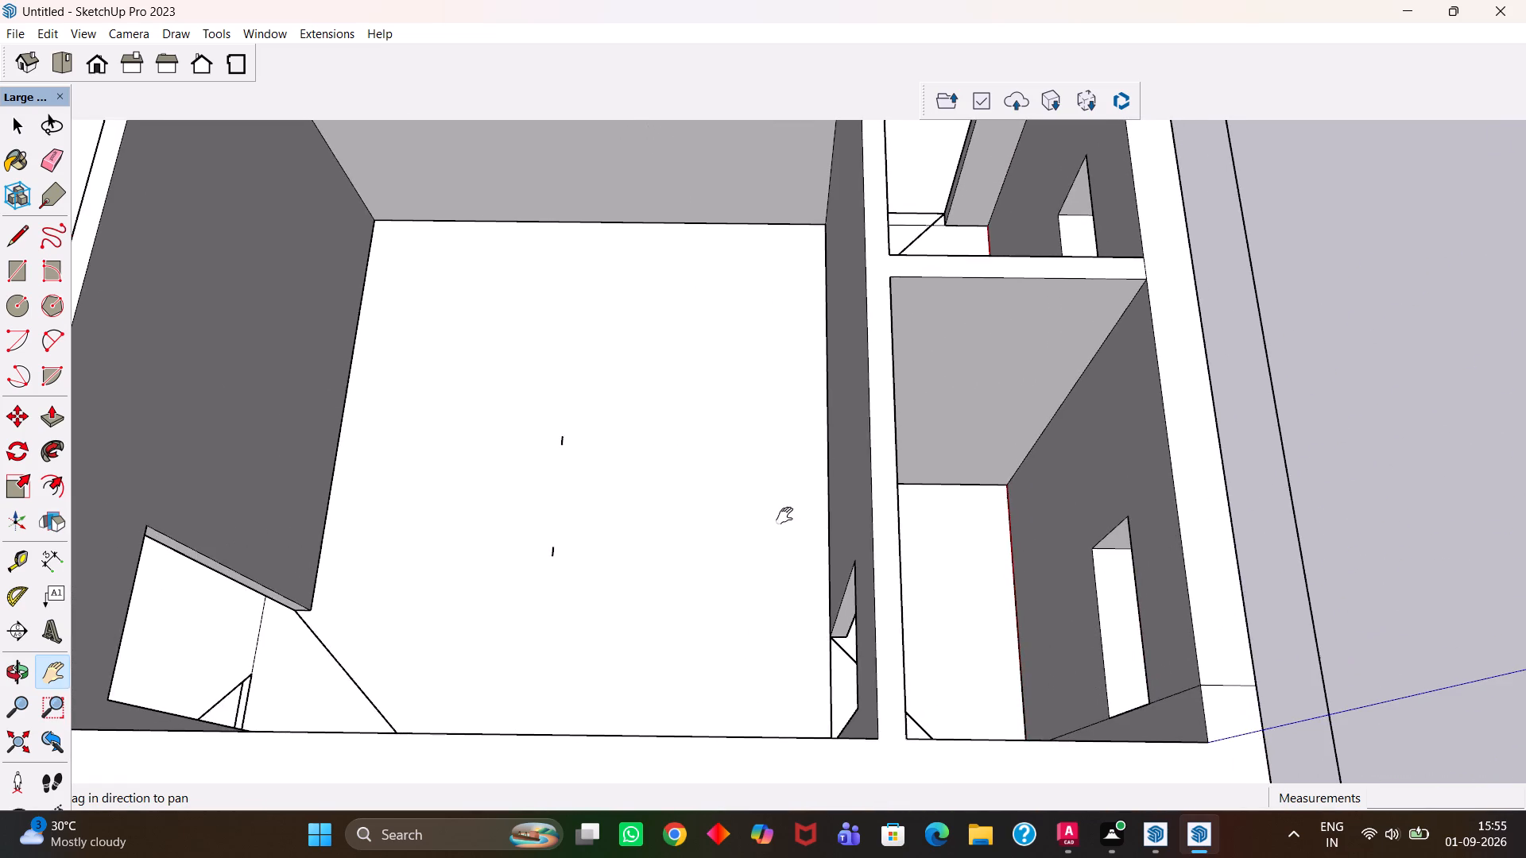
pyautogui.moveTo(784, 515); pyautogui.dragTo(979, 560)
pyautogui.scroll(-4, 979, 560)
pyautogui.moveTo(882, 505); pyautogui.dragTo(1162, 578)
pyautogui.moveTo(947, 491); pyautogui.dragTo(799, 678)
pyautogui.moveTo(928, 505); pyautogui.dragTo(831, 652)
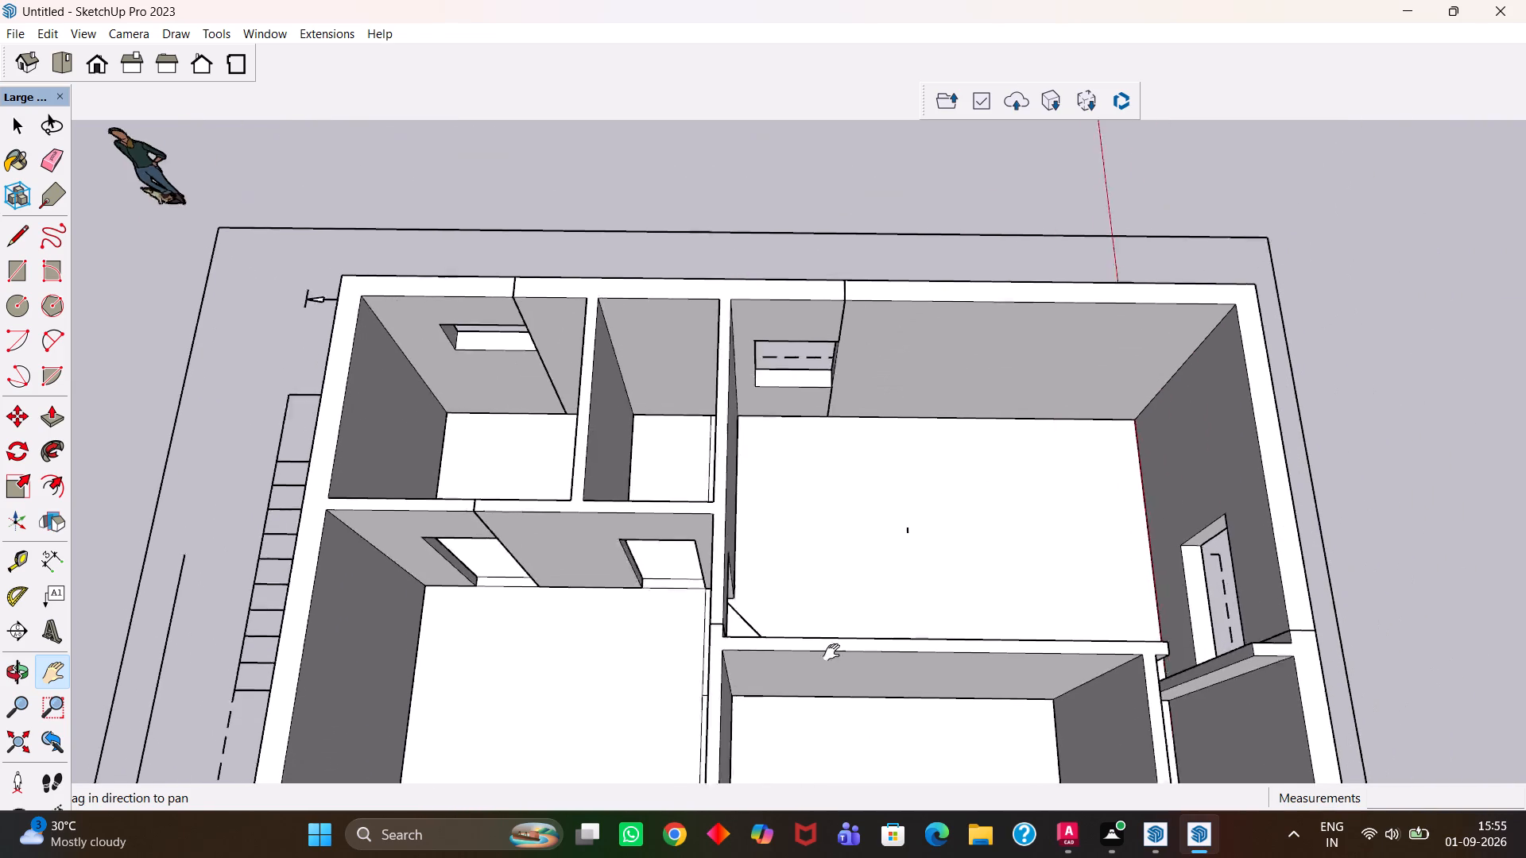
pyautogui.moveTo(831, 652); pyautogui.dragTo(807, 689)
pyautogui.middleClick(909, 617)
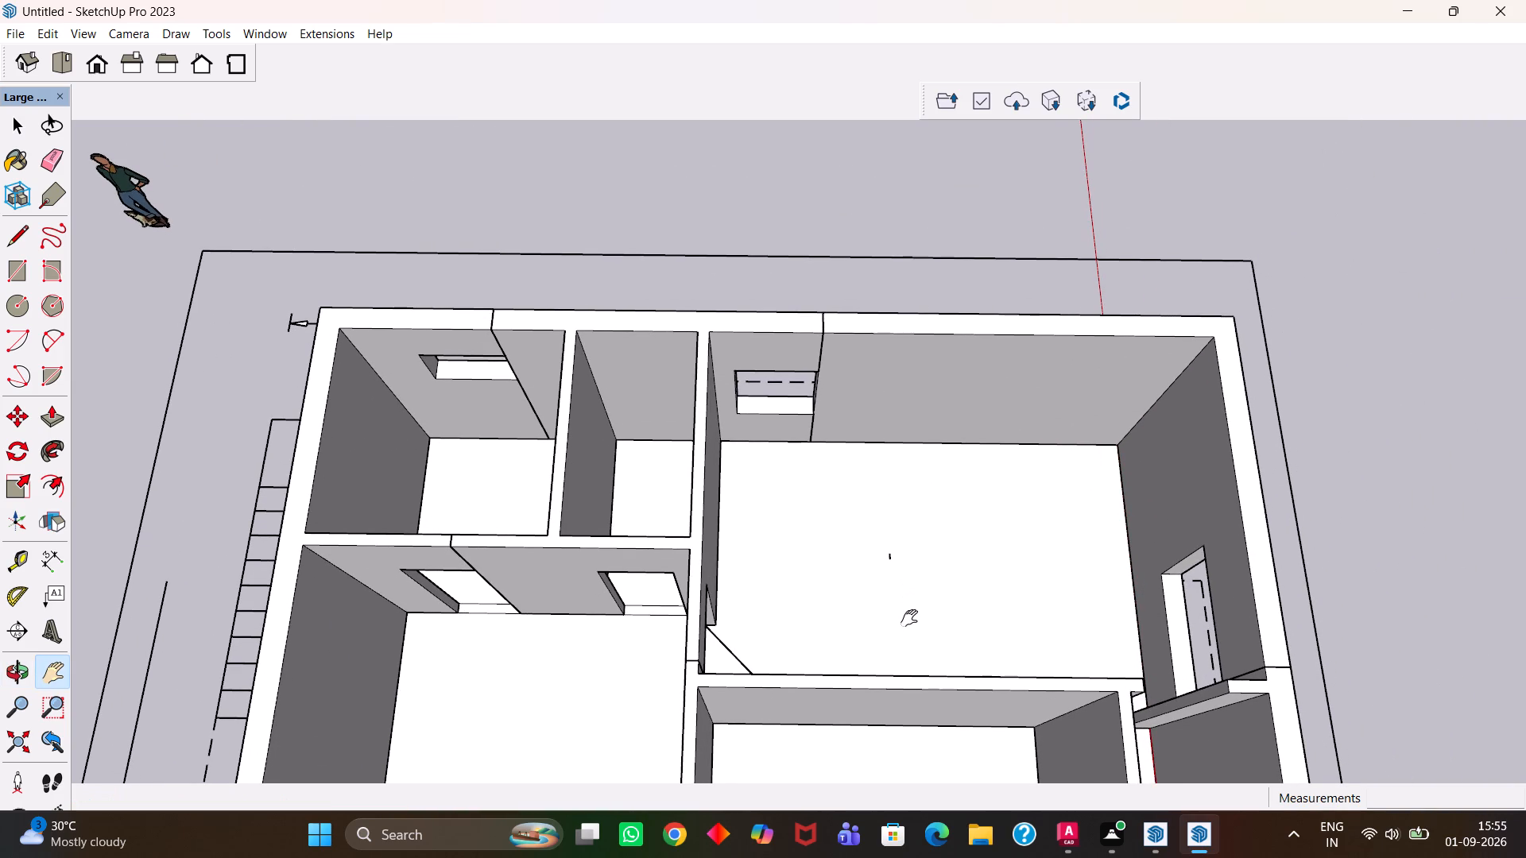
# Examine the rear rooms and the door openings in the walls of the long room beside the staircase.
pyautogui.scroll(1, 909, 618)
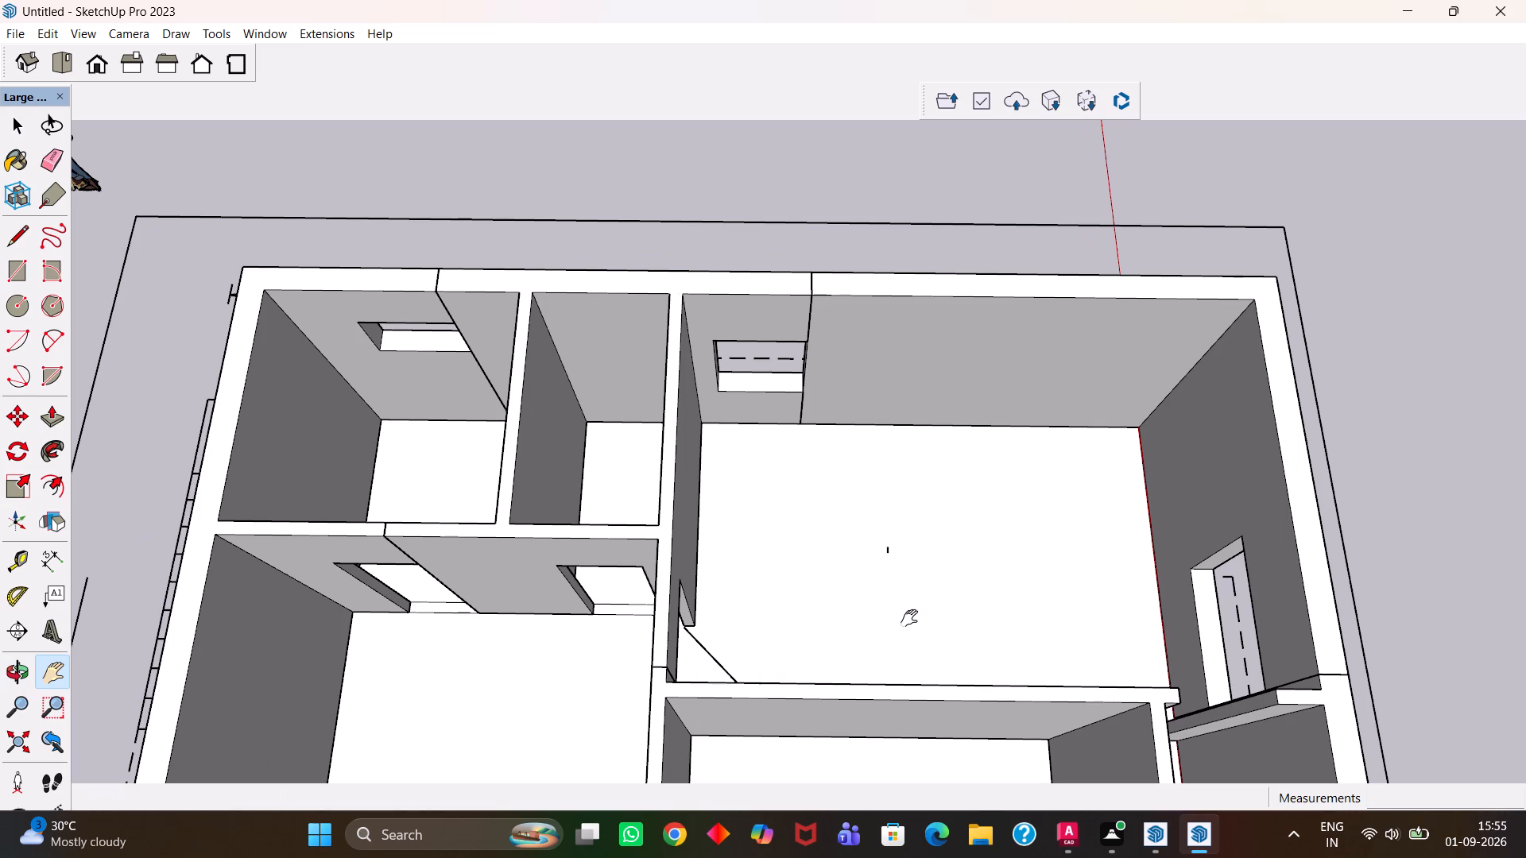
pyautogui.scroll(2, 909, 618)
pyautogui.scroll(-2, 909, 618)
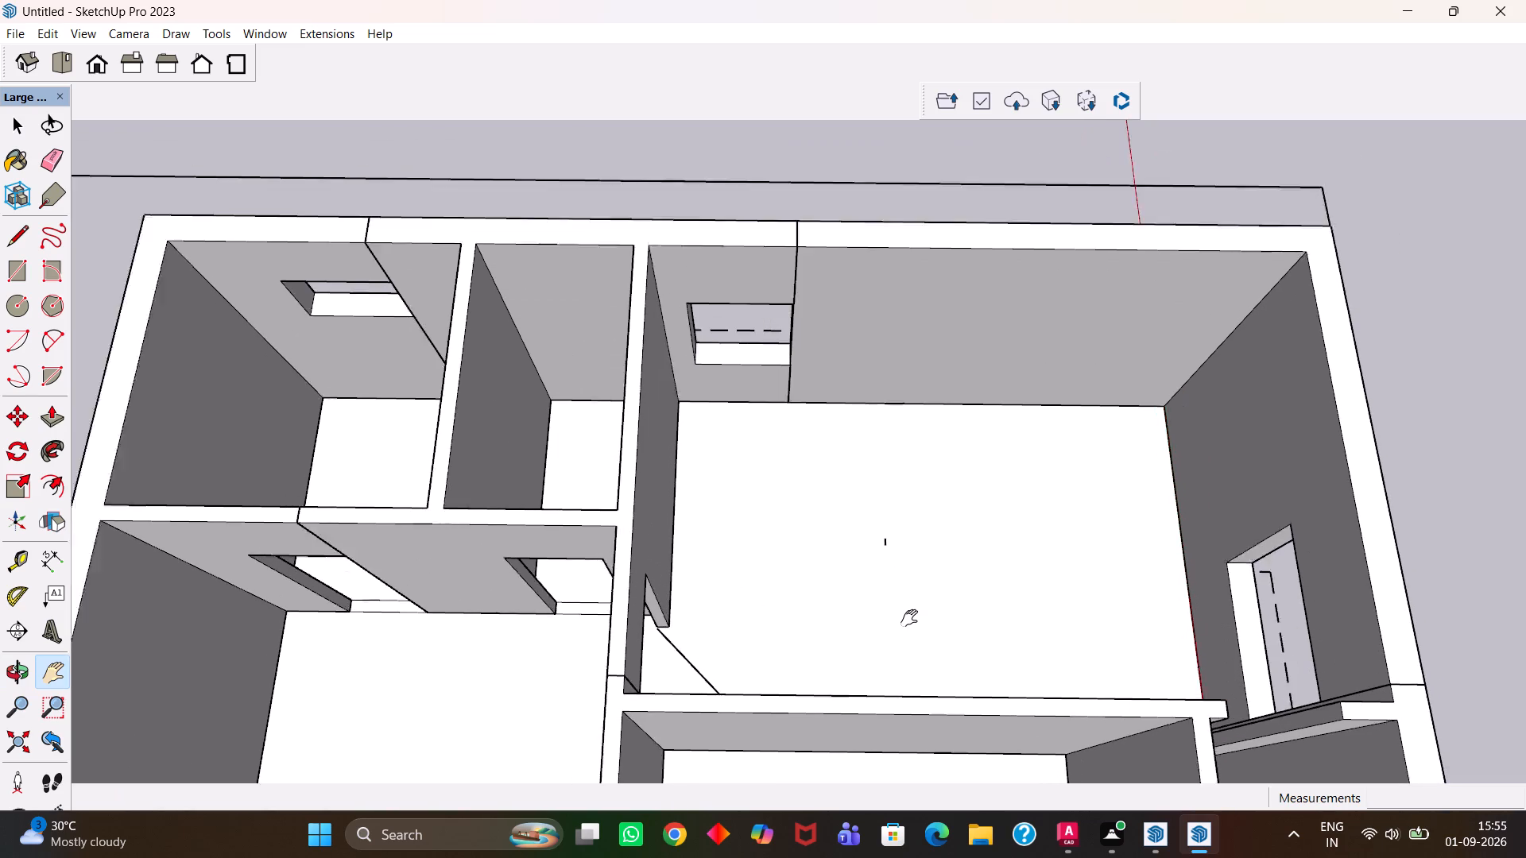
pyautogui.scroll(-1, 909, 618)
pyautogui.moveTo(810, 613); pyautogui.dragTo(928, 555)
pyautogui.scroll(-3, 926, 563)
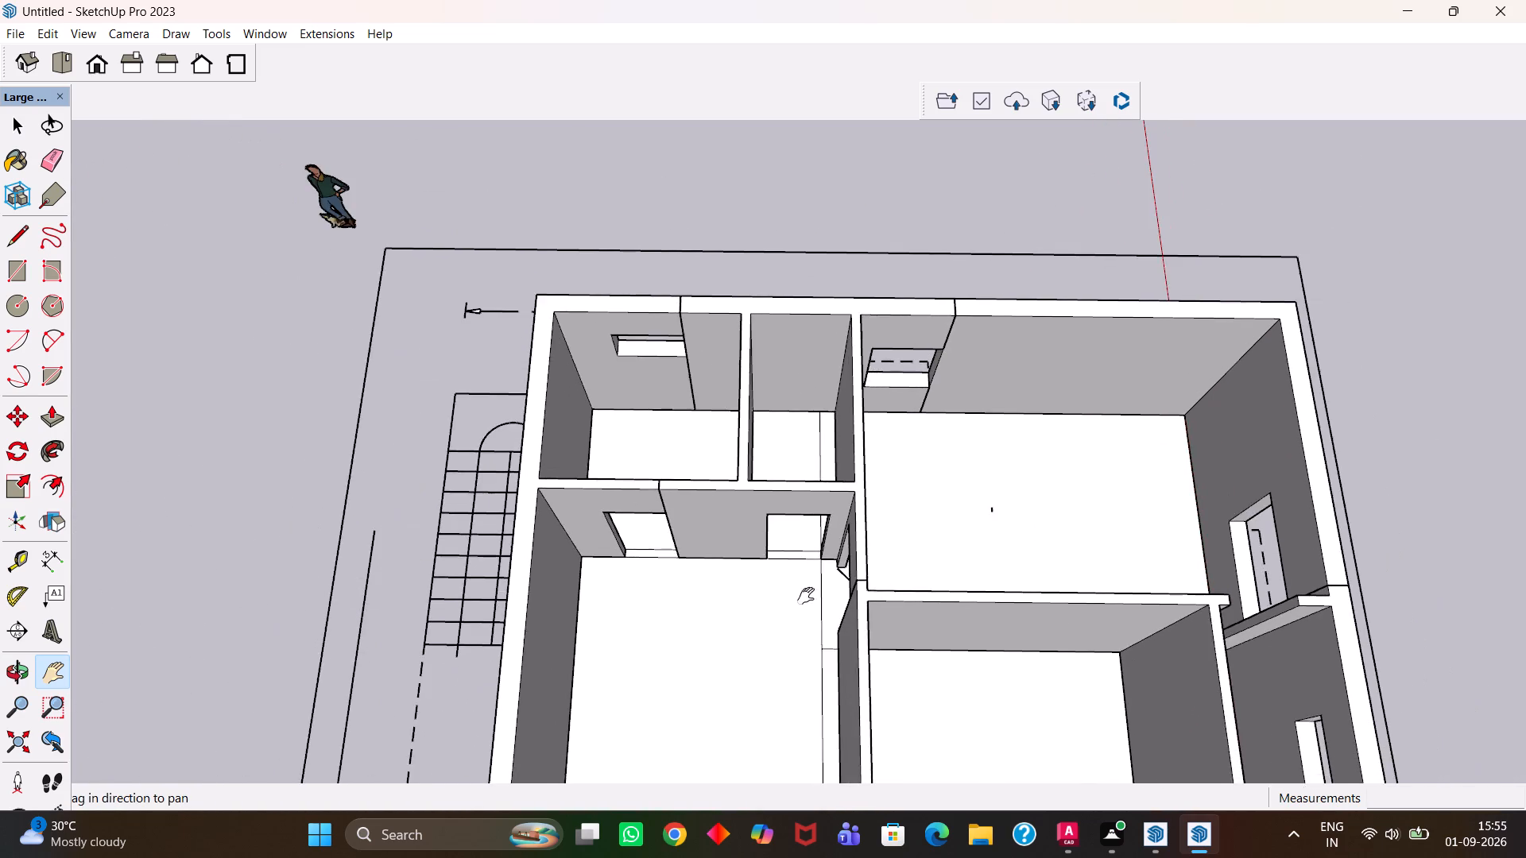
pyautogui.moveTo(796, 596); pyautogui.dragTo(879, 566)
pyautogui.scroll(2, 840, 622)
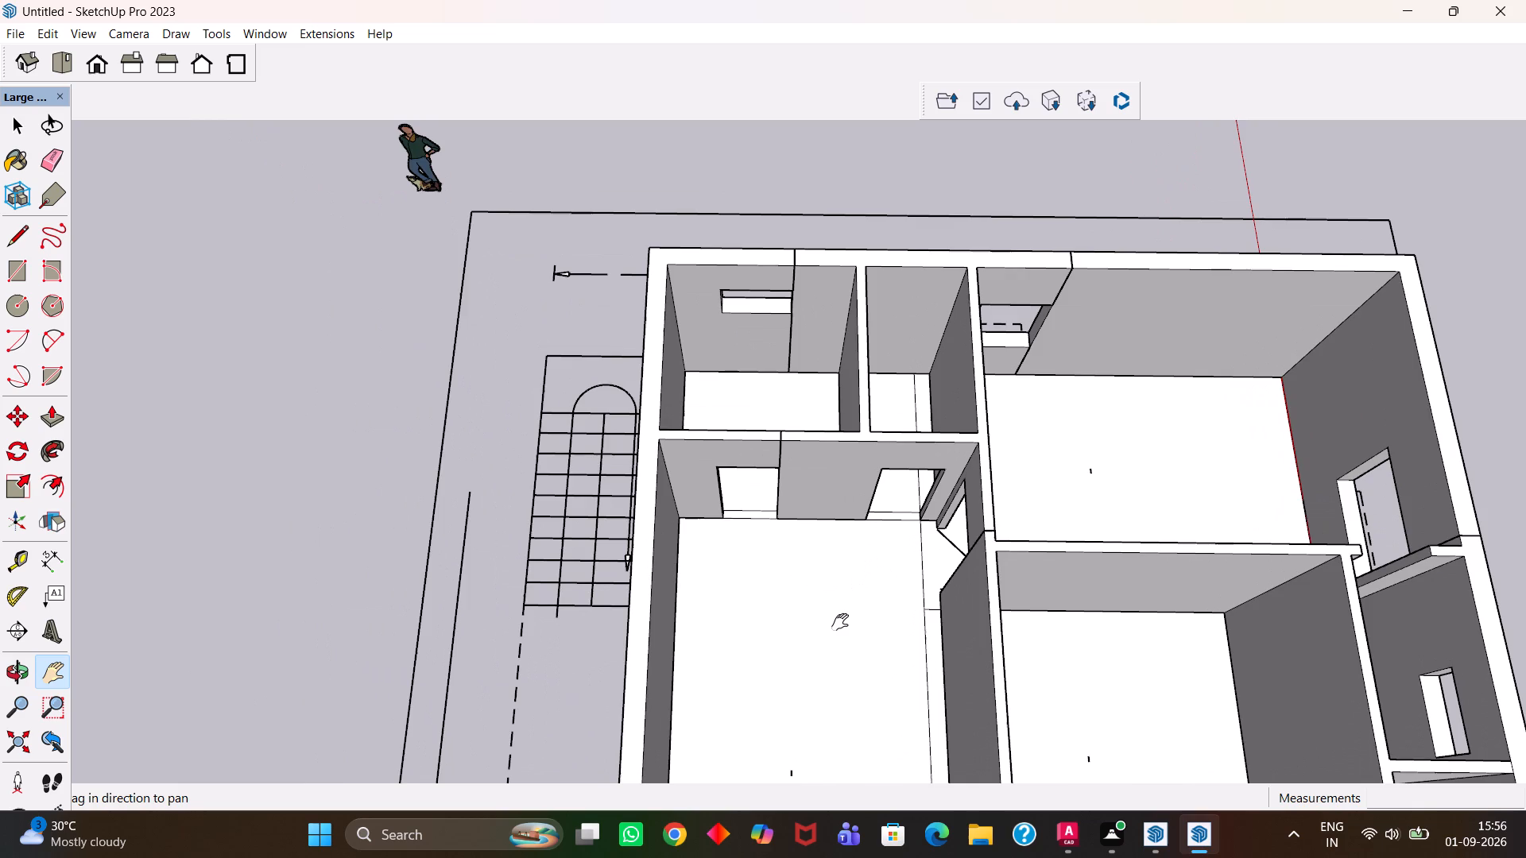
pyautogui.scroll(1, 840, 622)
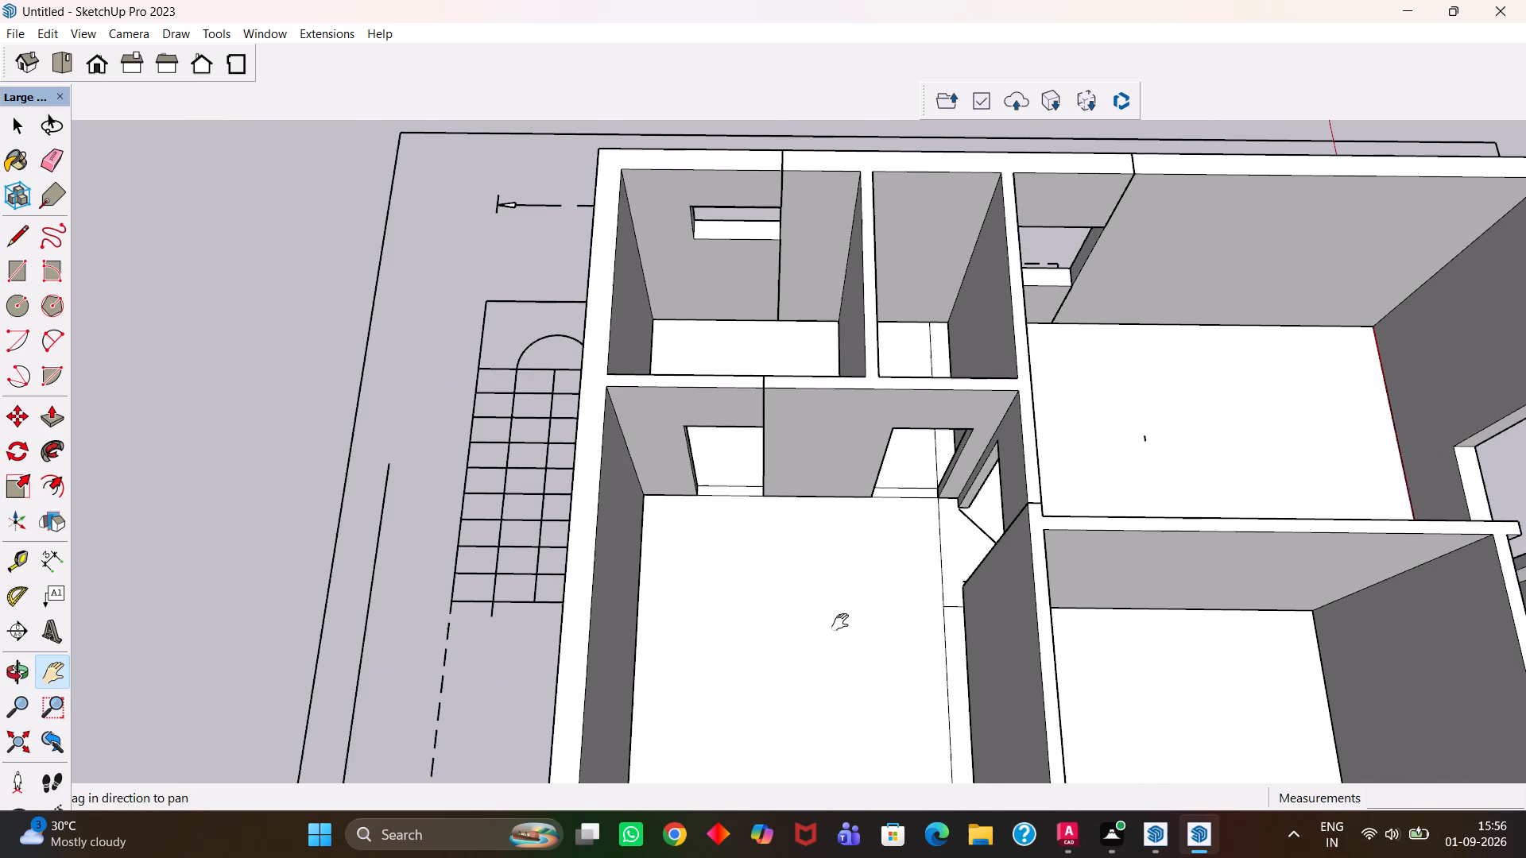
pyautogui.scroll(2, 840, 622)
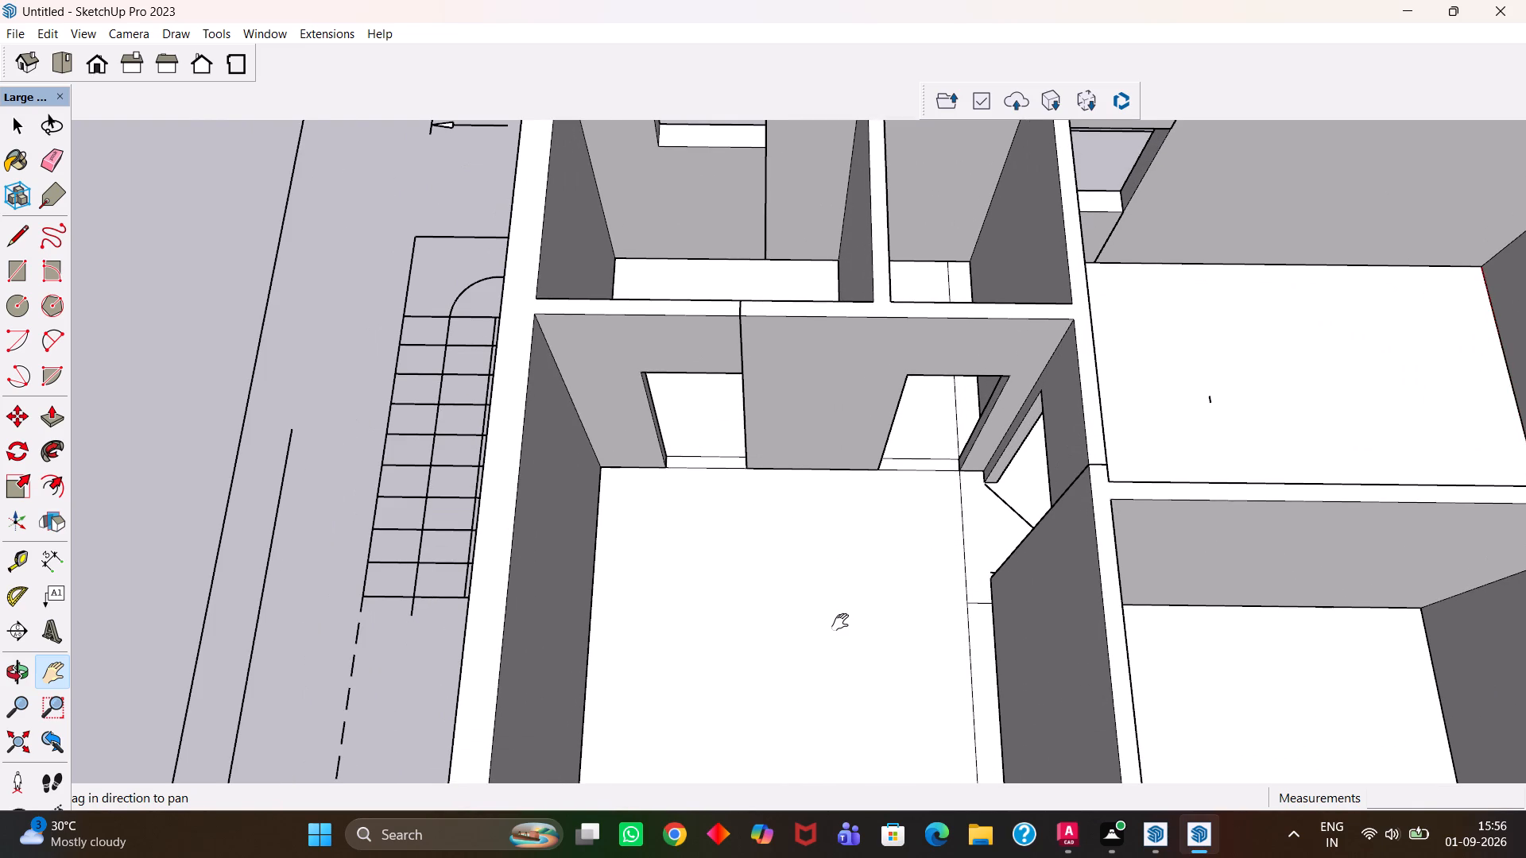
pyautogui.scroll(1, 840, 622)
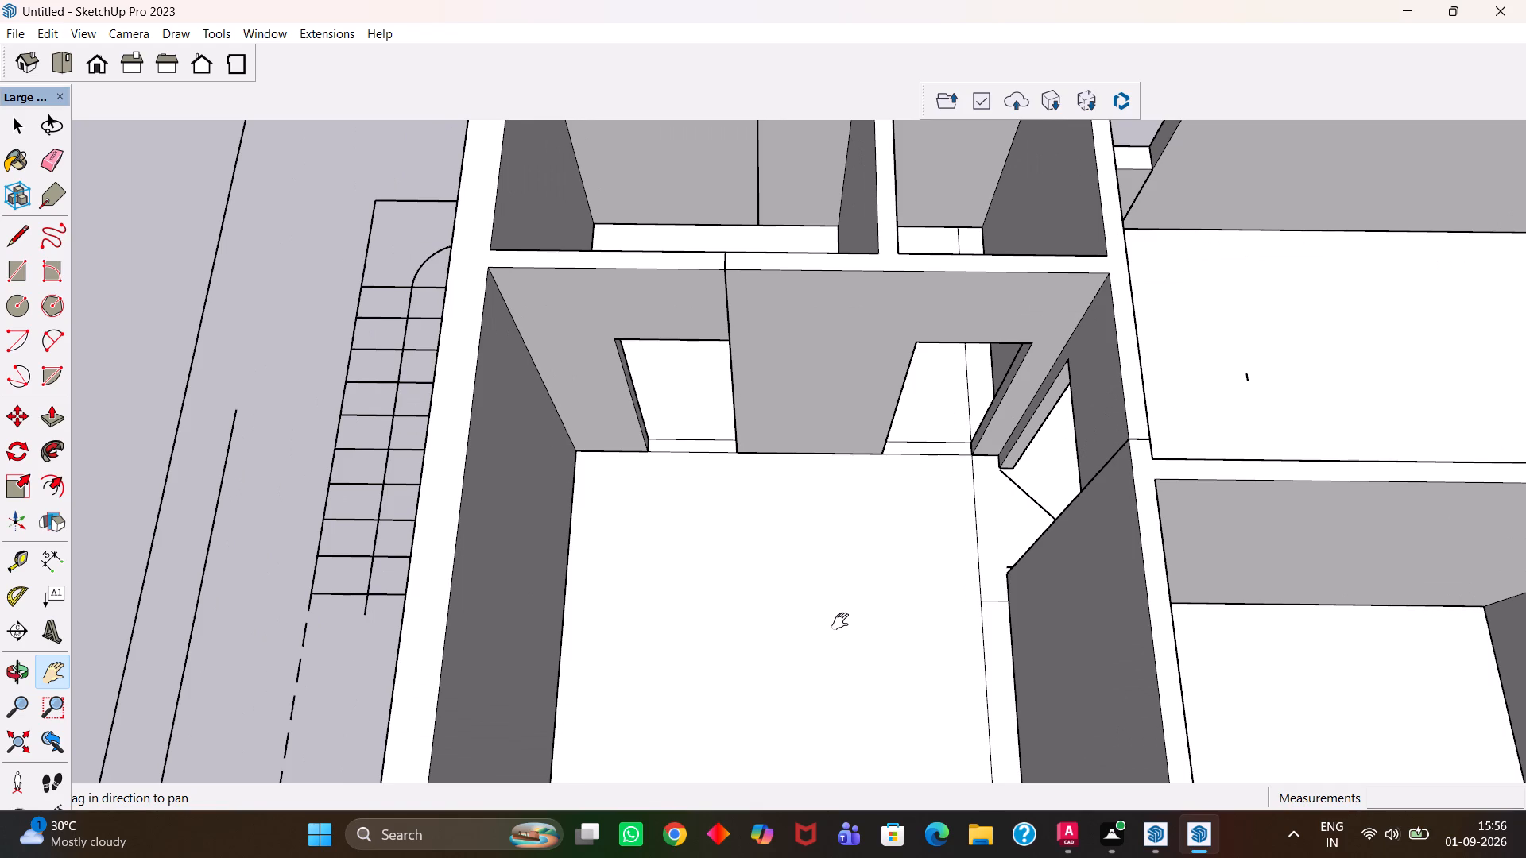
pyautogui.scroll(3, 840, 621)
pyautogui.scroll(-1, 845, 616)
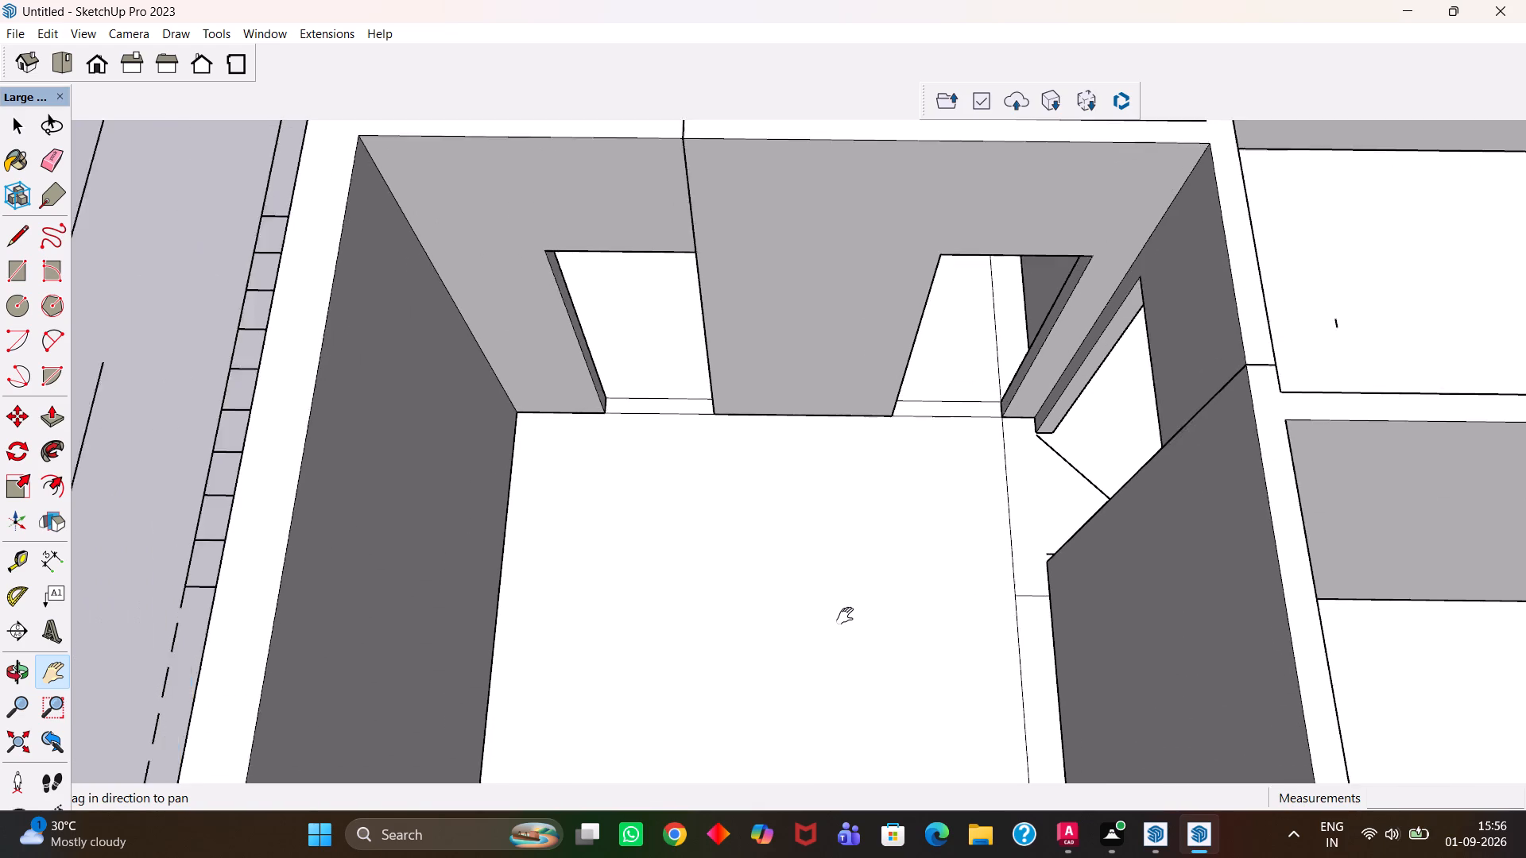
pyautogui.scroll(-7, 845, 616)
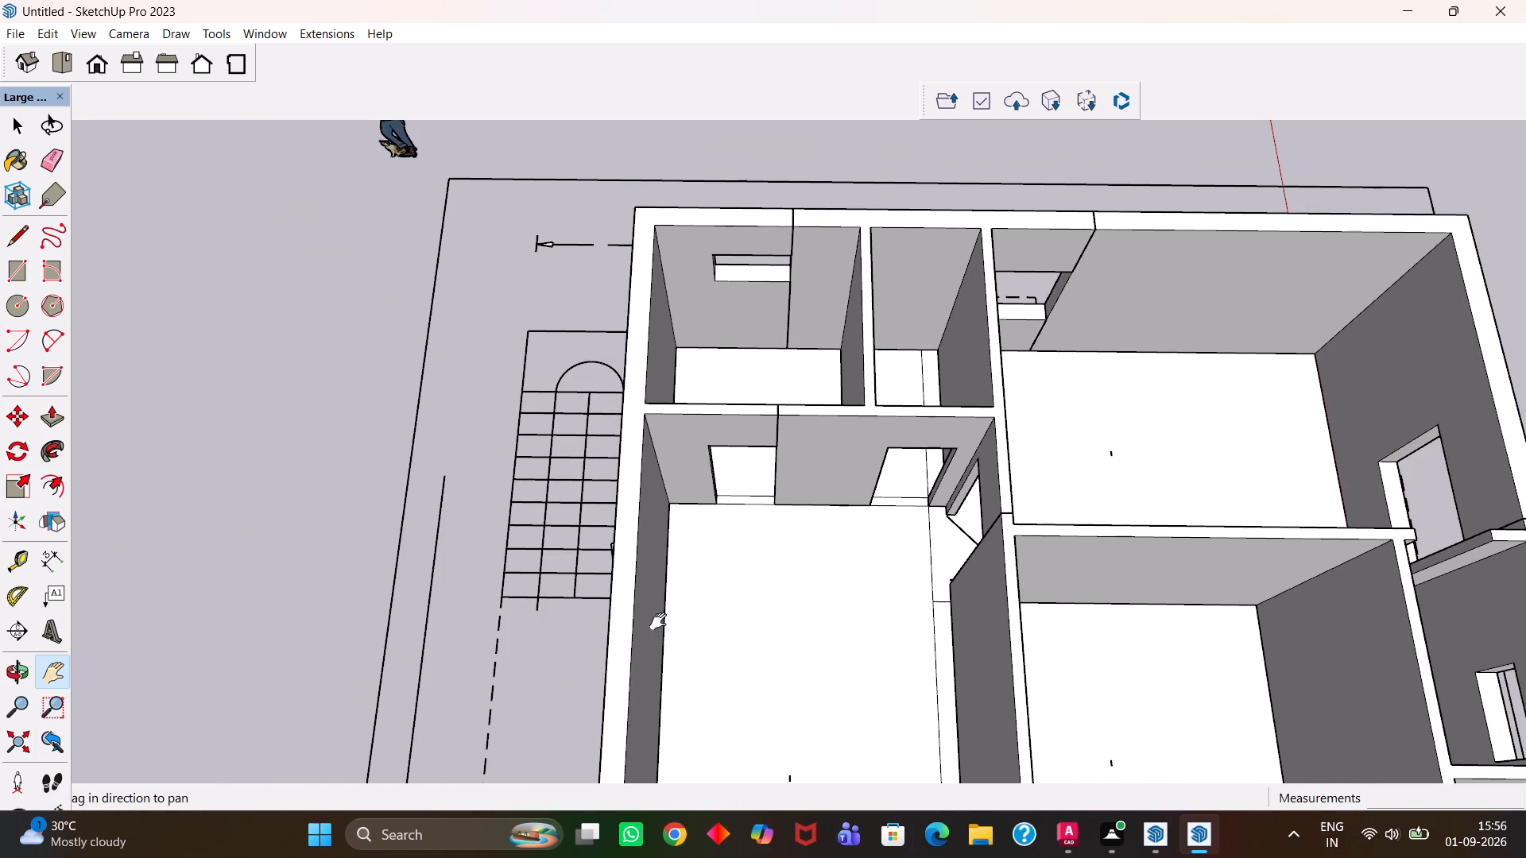
# Inspect the front wall's window and door openings and the overall room layout from the front and side.
pyautogui.moveTo(914, 454); pyautogui.dragTo(924, 535, button='middle')
pyautogui.press('h')
pyautogui.moveTo(1235, 483); pyautogui.dragTo(835, 396)
pyautogui.scroll(-5, 823, 409)
pyautogui.moveTo(649, 597); pyautogui.dragTo(859, 480)
pyautogui.scroll(4, 715, 528)
pyautogui.moveTo(742, 566); pyautogui.dragTo(751, 373, button='middle')
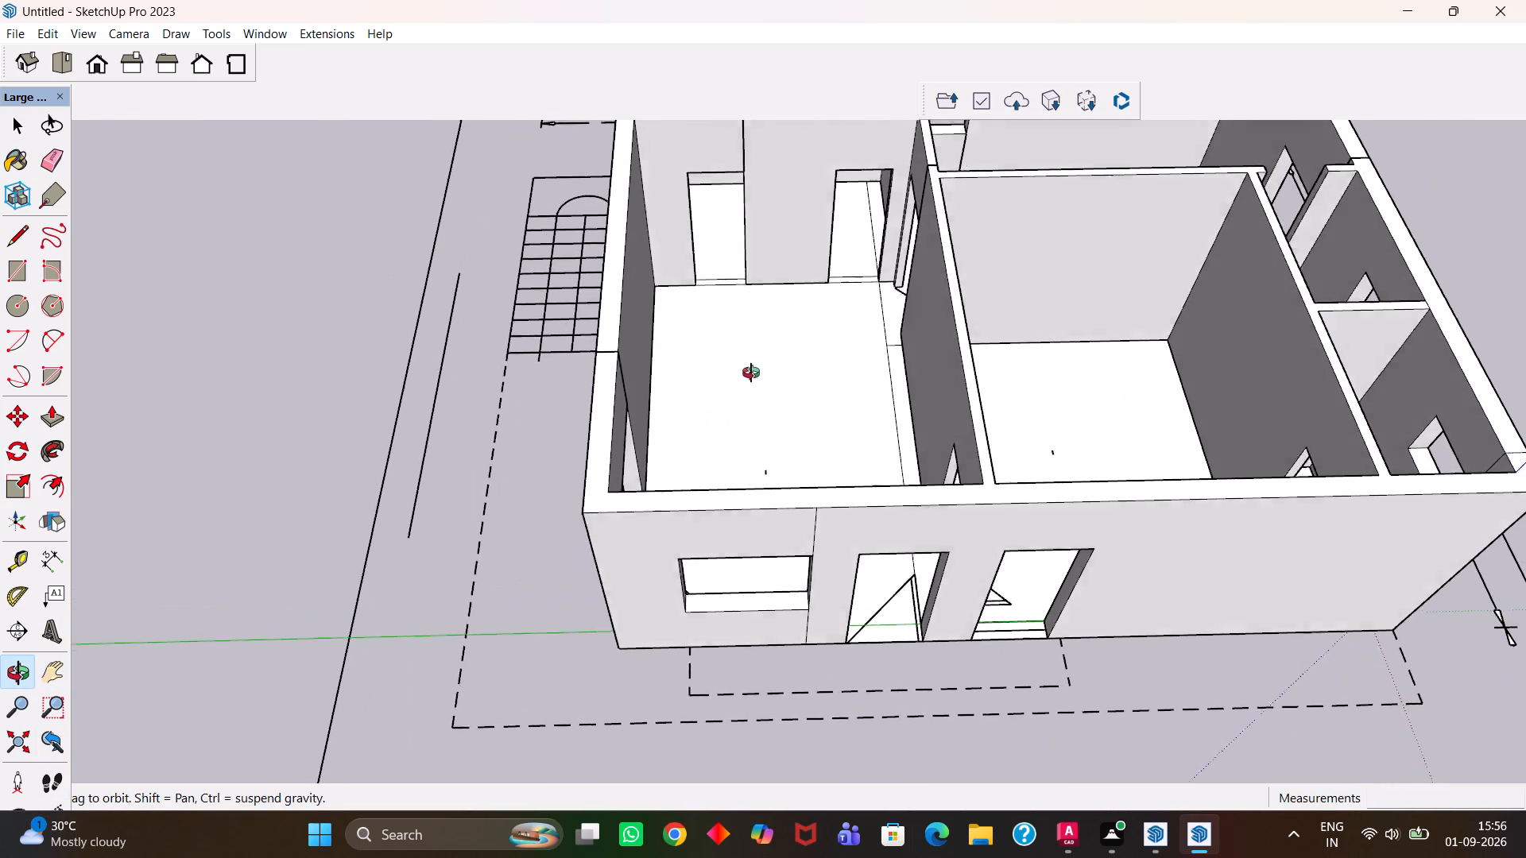
pyautogui.moveTo(751, 373); pyautogui.dragTo(753, 367, button='middle')
pyautogui.scroll(4, 1002, 494)
pyautogui.scroll(-5, 996, 514)
pyautogui.moveTo(1214, 405); pyautogui.dragTo(936, 557)
pyautogui.moveTo(1072, 609); pyautogui.dragTo(726, 616, button='middle')
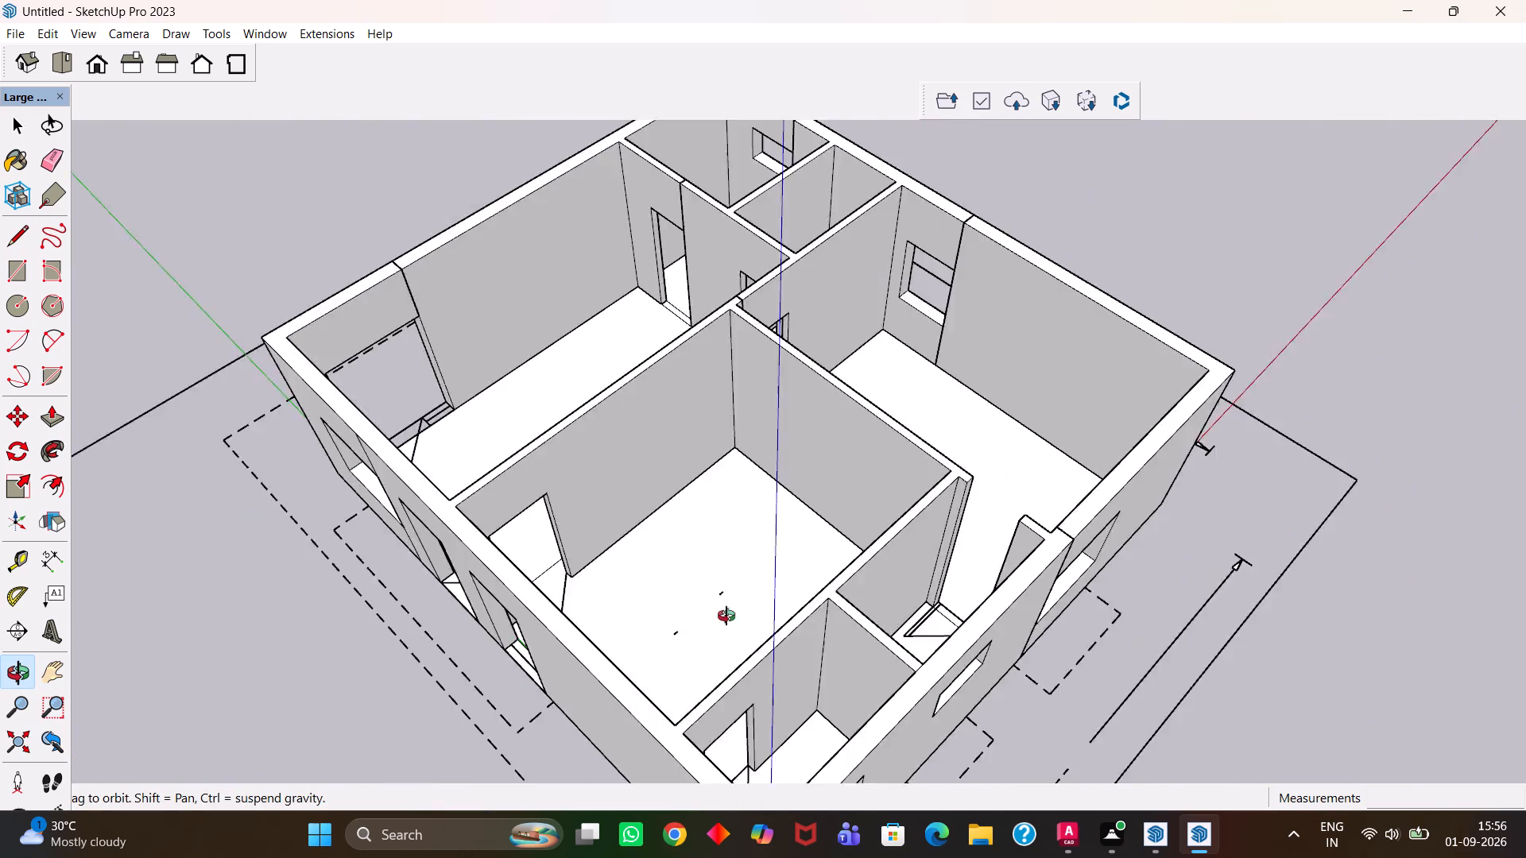
pyautogui.moveTo(726, 616); pyautogui.dragTo(906, 624, button='middle')
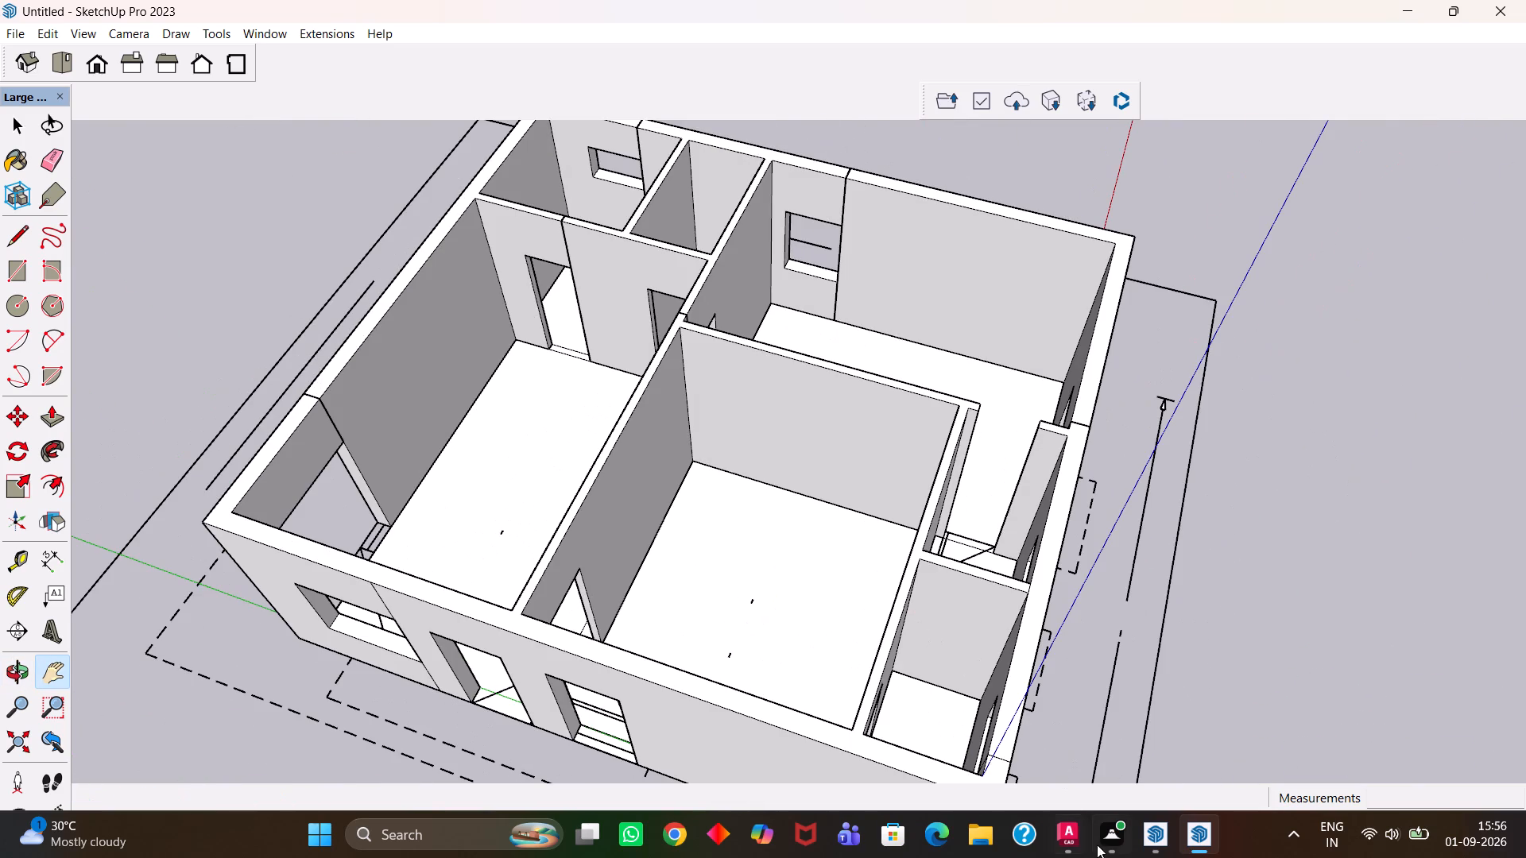
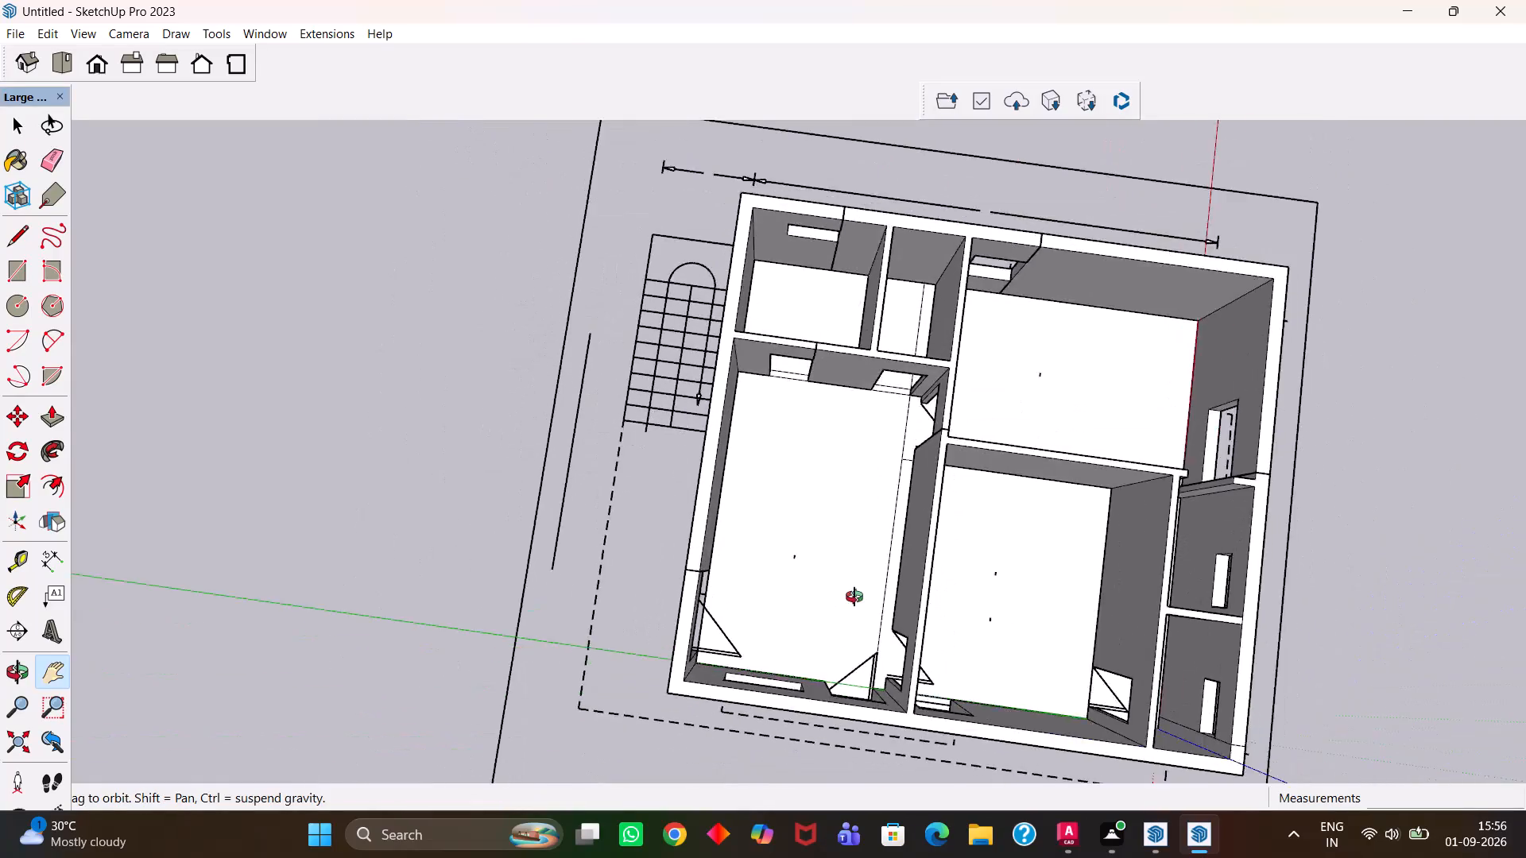
# Inspect the long room beside the staircase, the middle room and the two small side rooms for leftover lines and open doorways.
pyautogui.scroll(2, 854, 597)
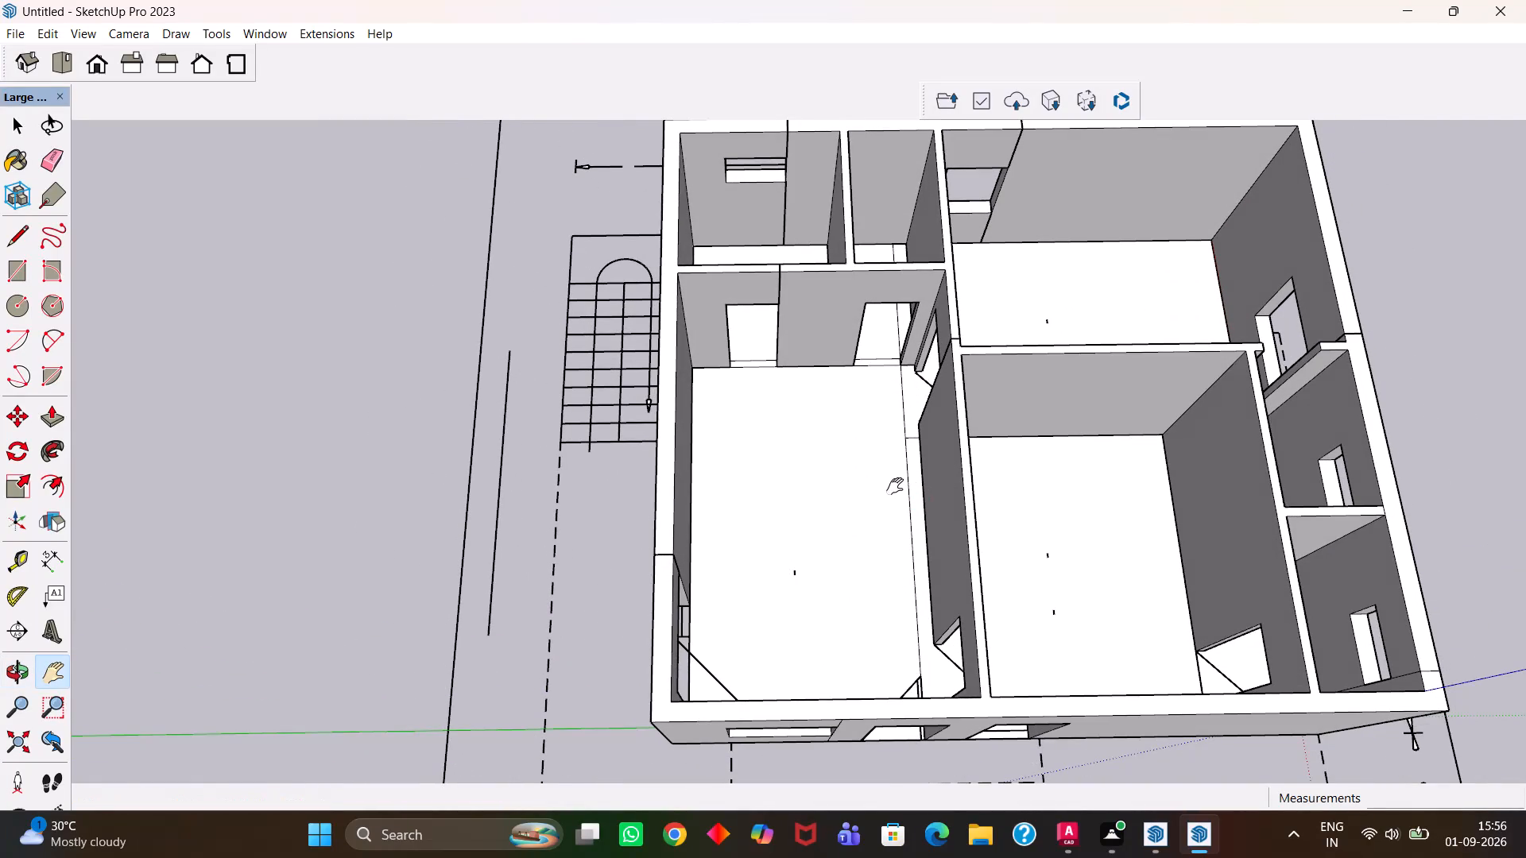
pyautogui.scroll(3, 819, 489)
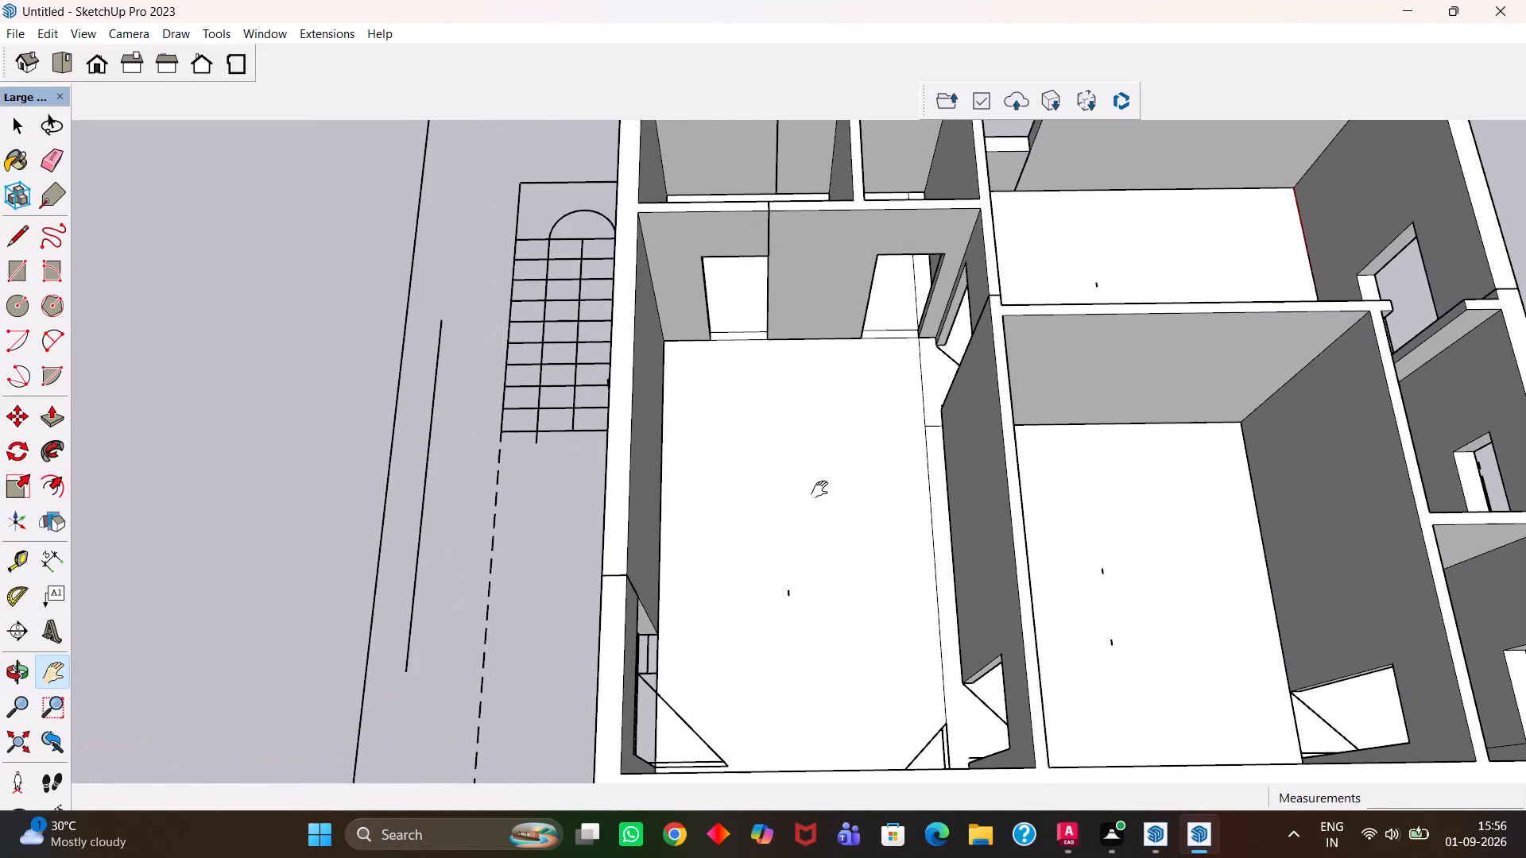
pyautogui.press('h')
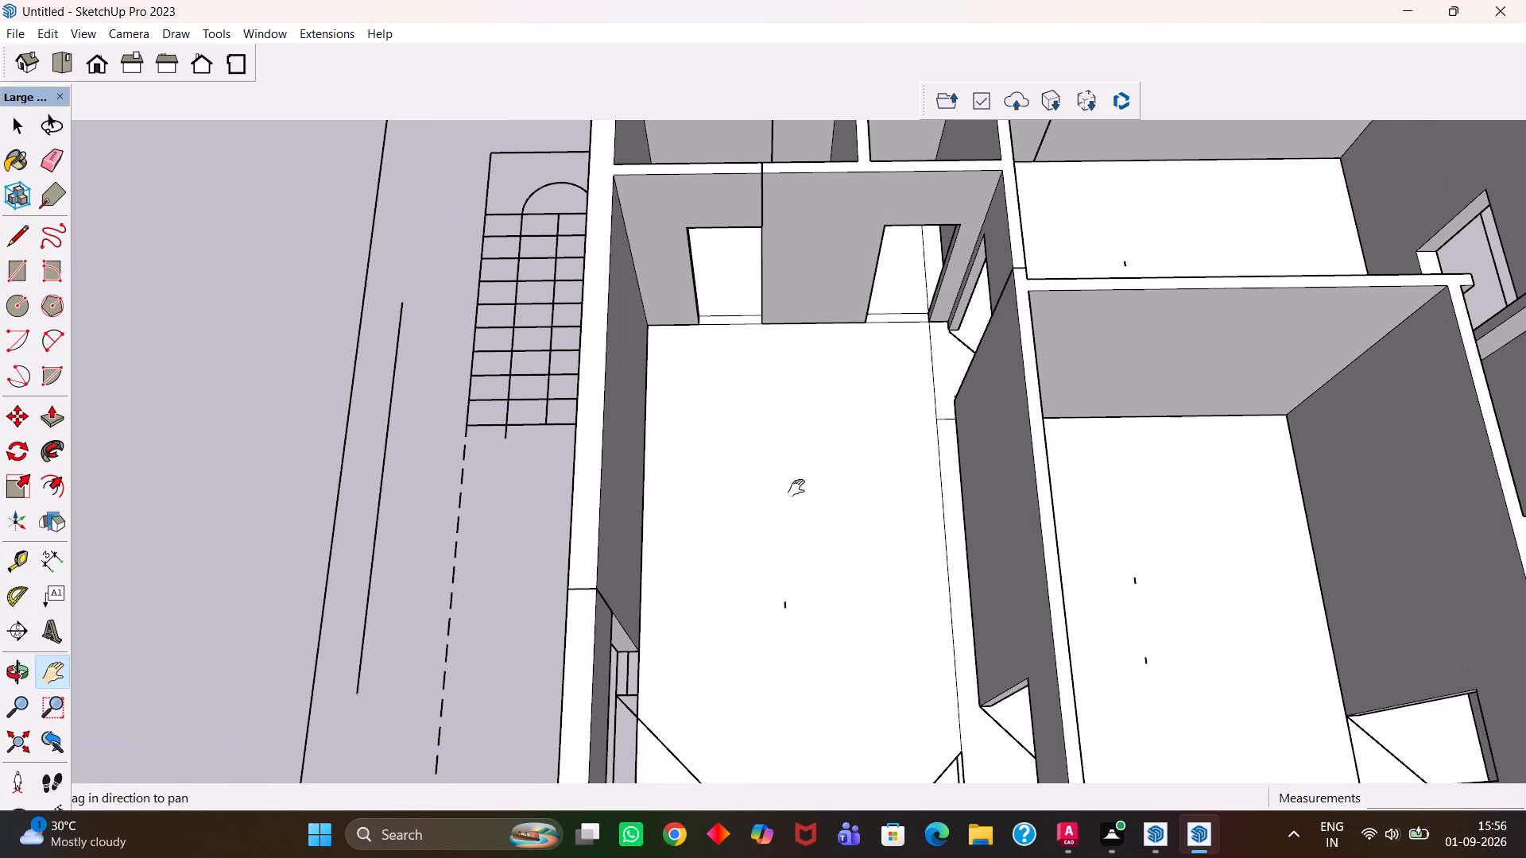
pyautogui.scroll(-3, 796, 488)
pyautogui.moveTo(1170, 485); pyautogui.dragTo(1007, 466)
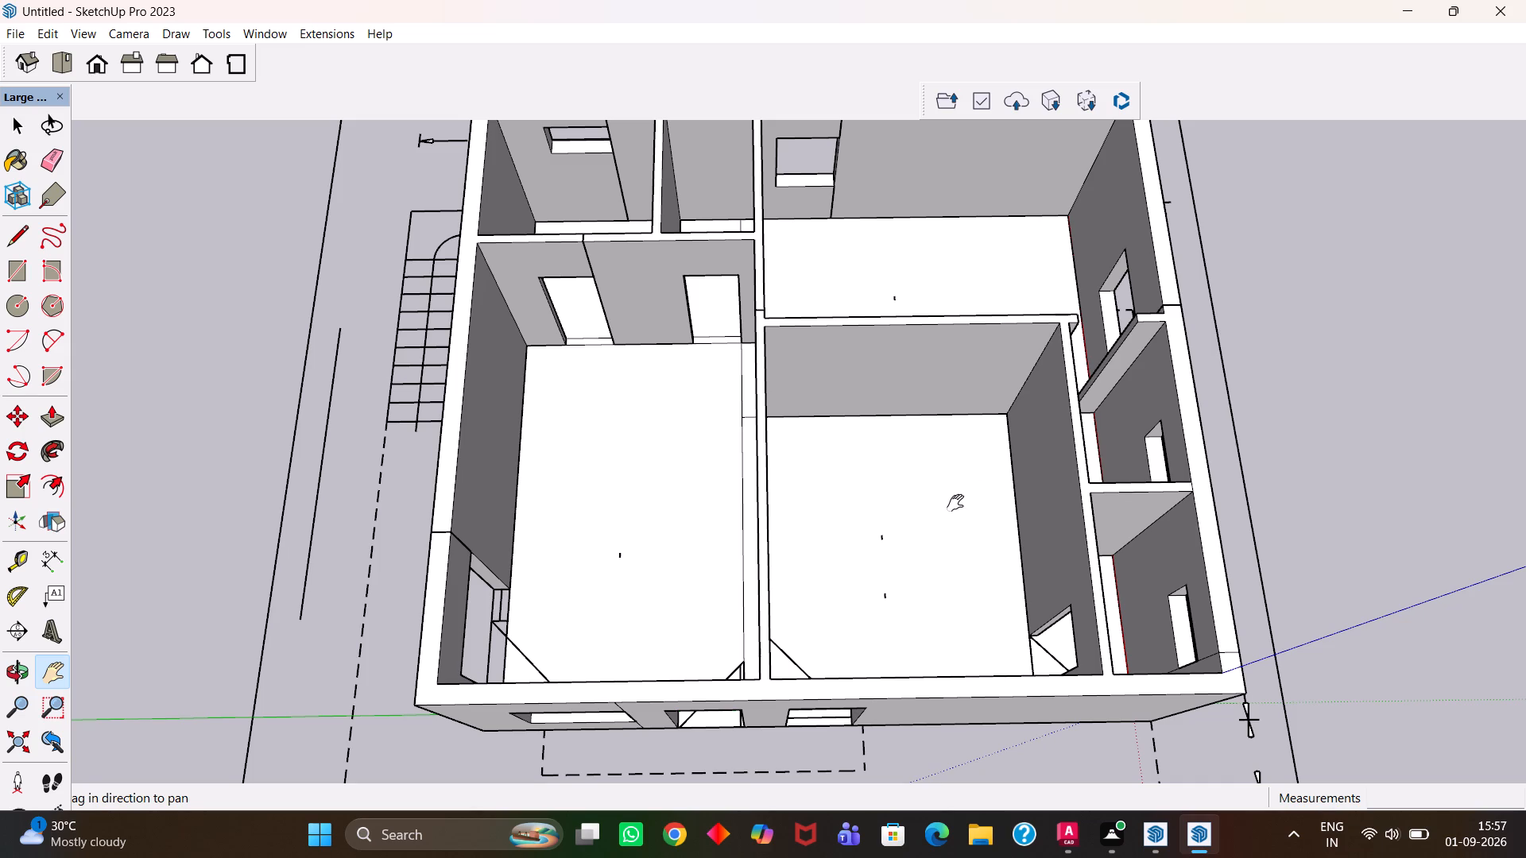
pyautogui.press('h')
pyautogui.scroll(1, 954, 516)
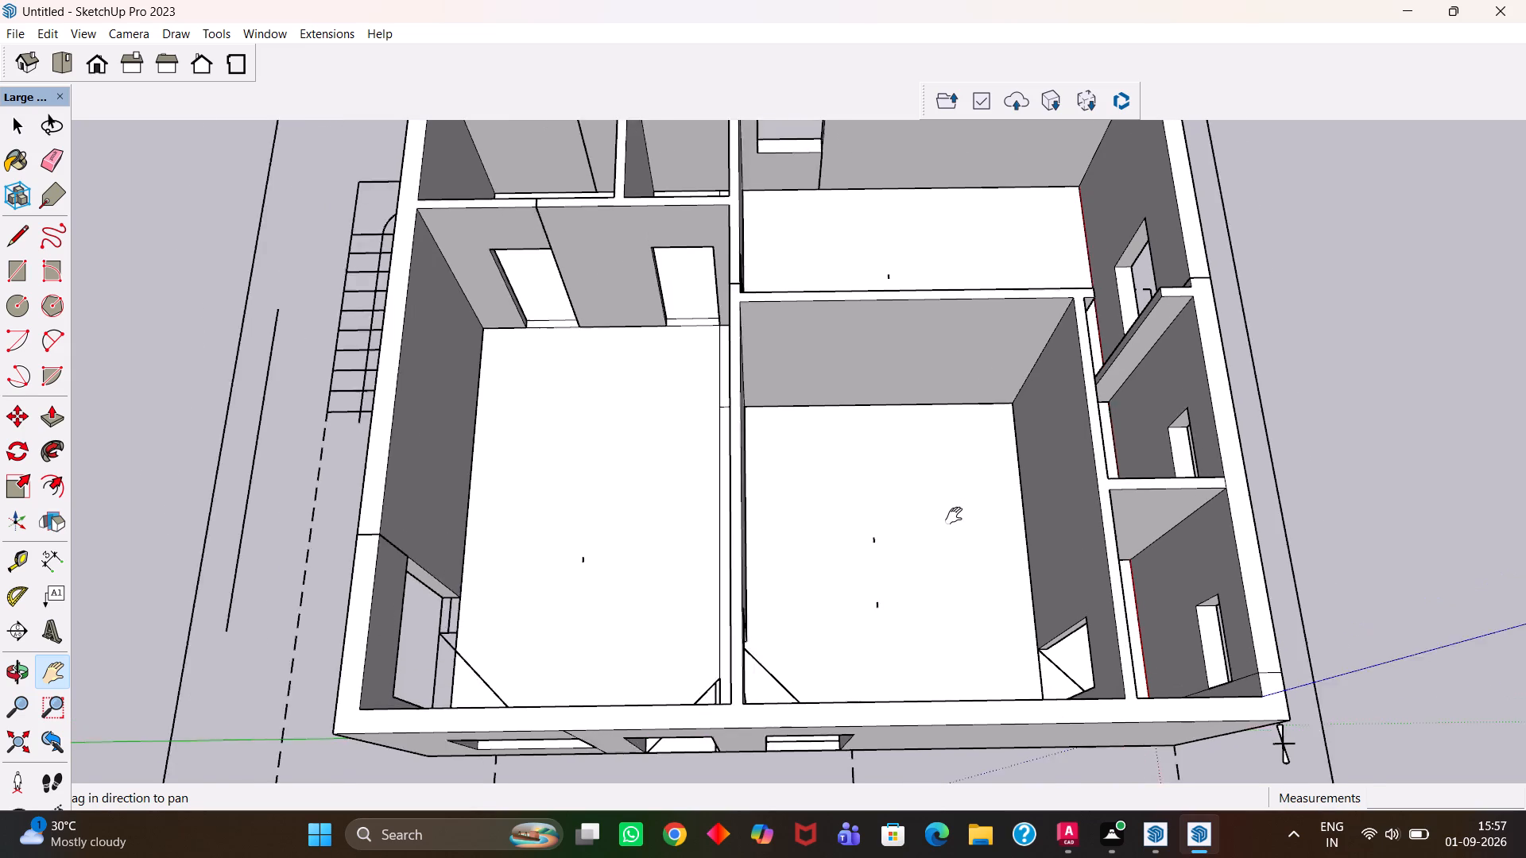
pyautogui.scroll(1, 954, 516)
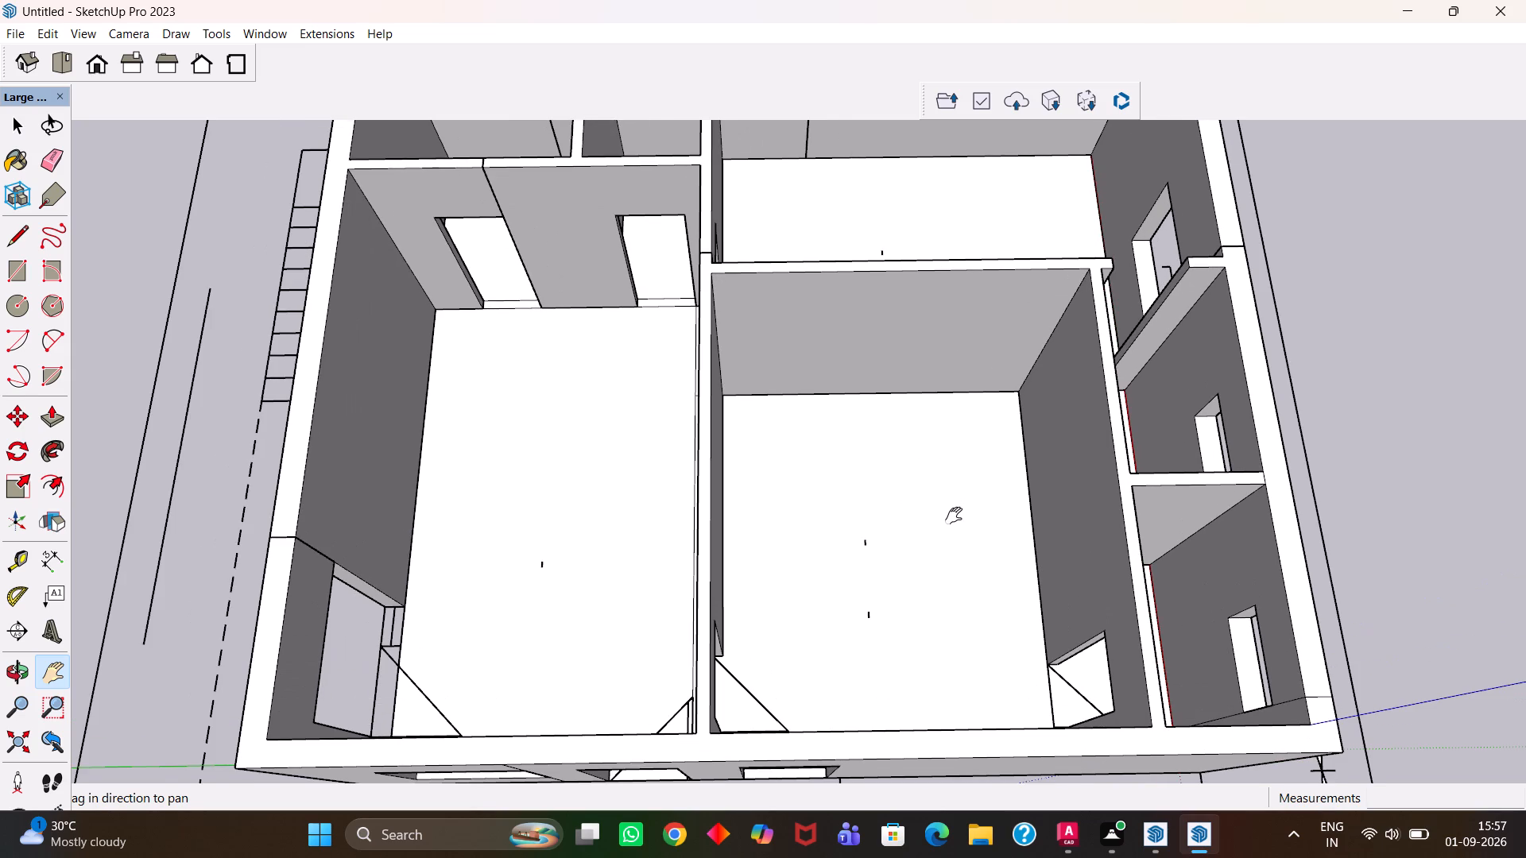
pyautogui.scroll(-3, 954, 517)
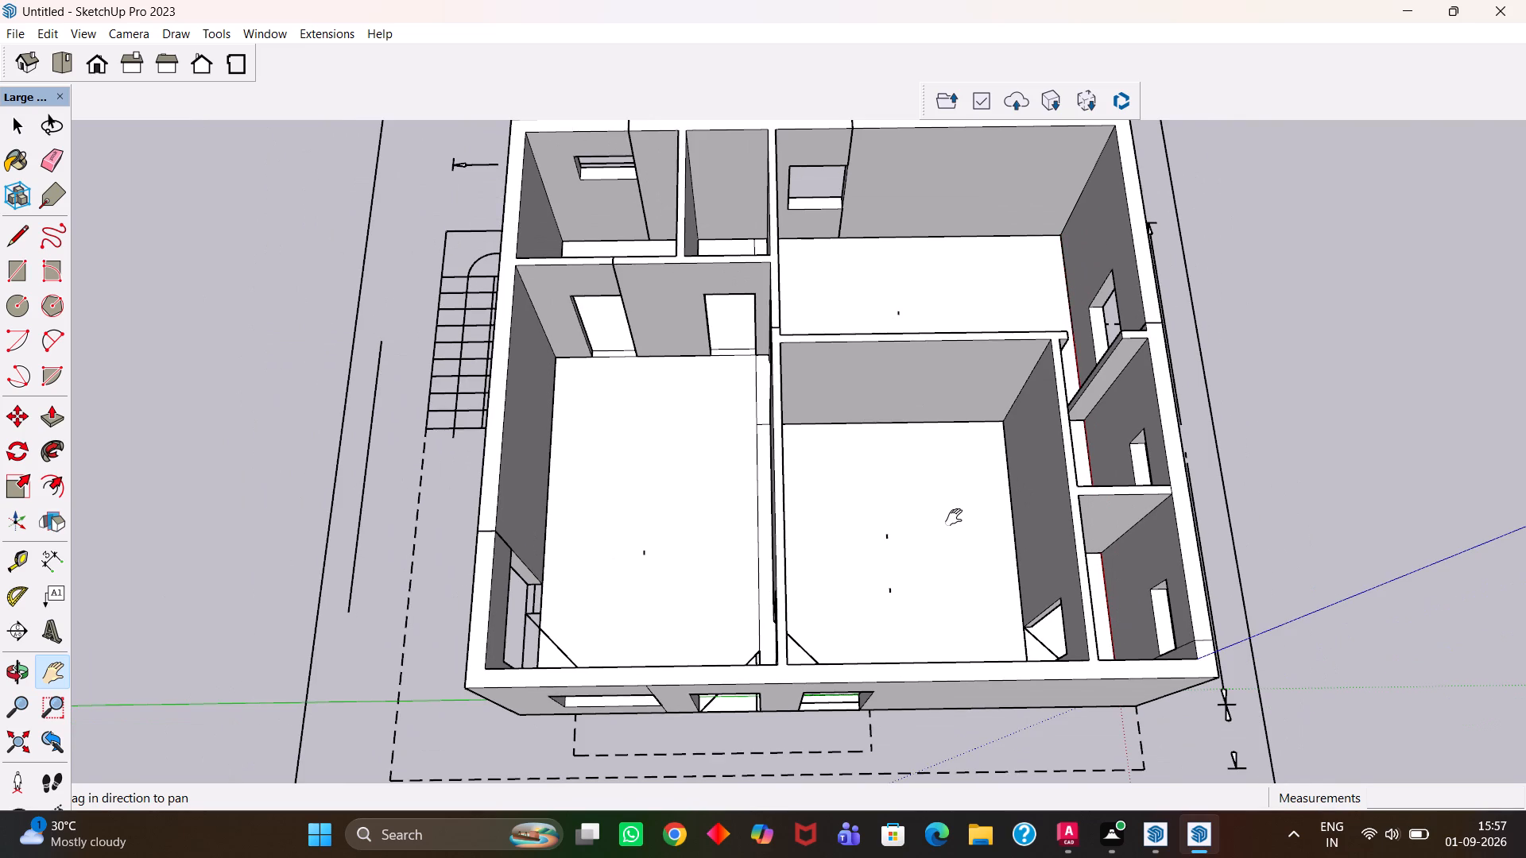
pyautogui.scroll(3, 885, 604)
pyautogui.moveTo(921, 577); pyautogui.dragTo(721, 609)
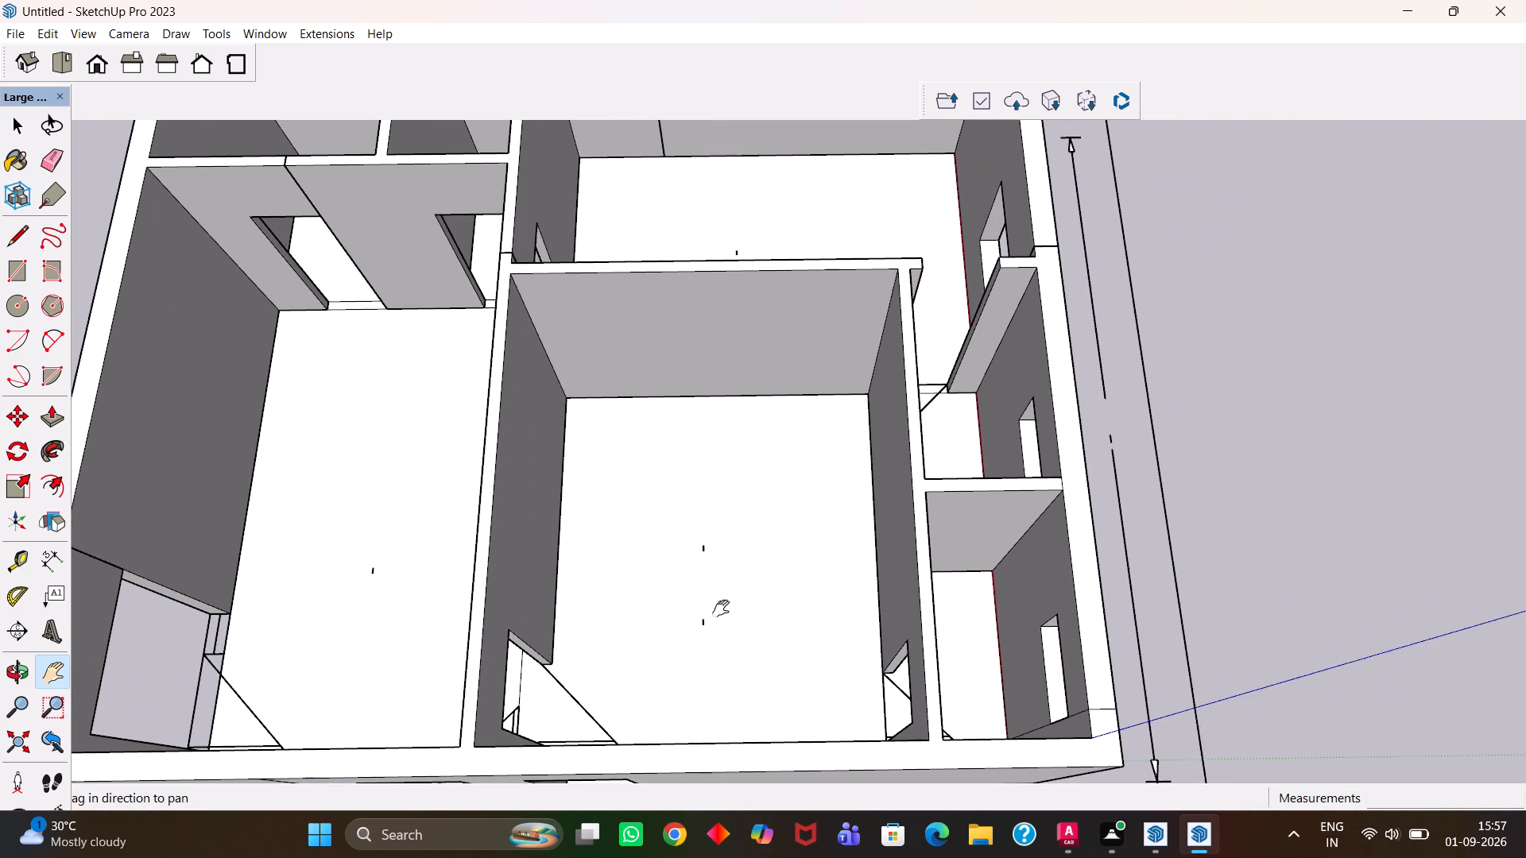
pyautogui.moveTo(721, 609); pyautogui.dragTo(719, 608)
pyautogui.scroll(2, 719, 607)
pyautogui.moveTo(730, 616); pyautogui.dragTo(730, 632, button='middle')
pyautogui.scroll(1, 730, 623)
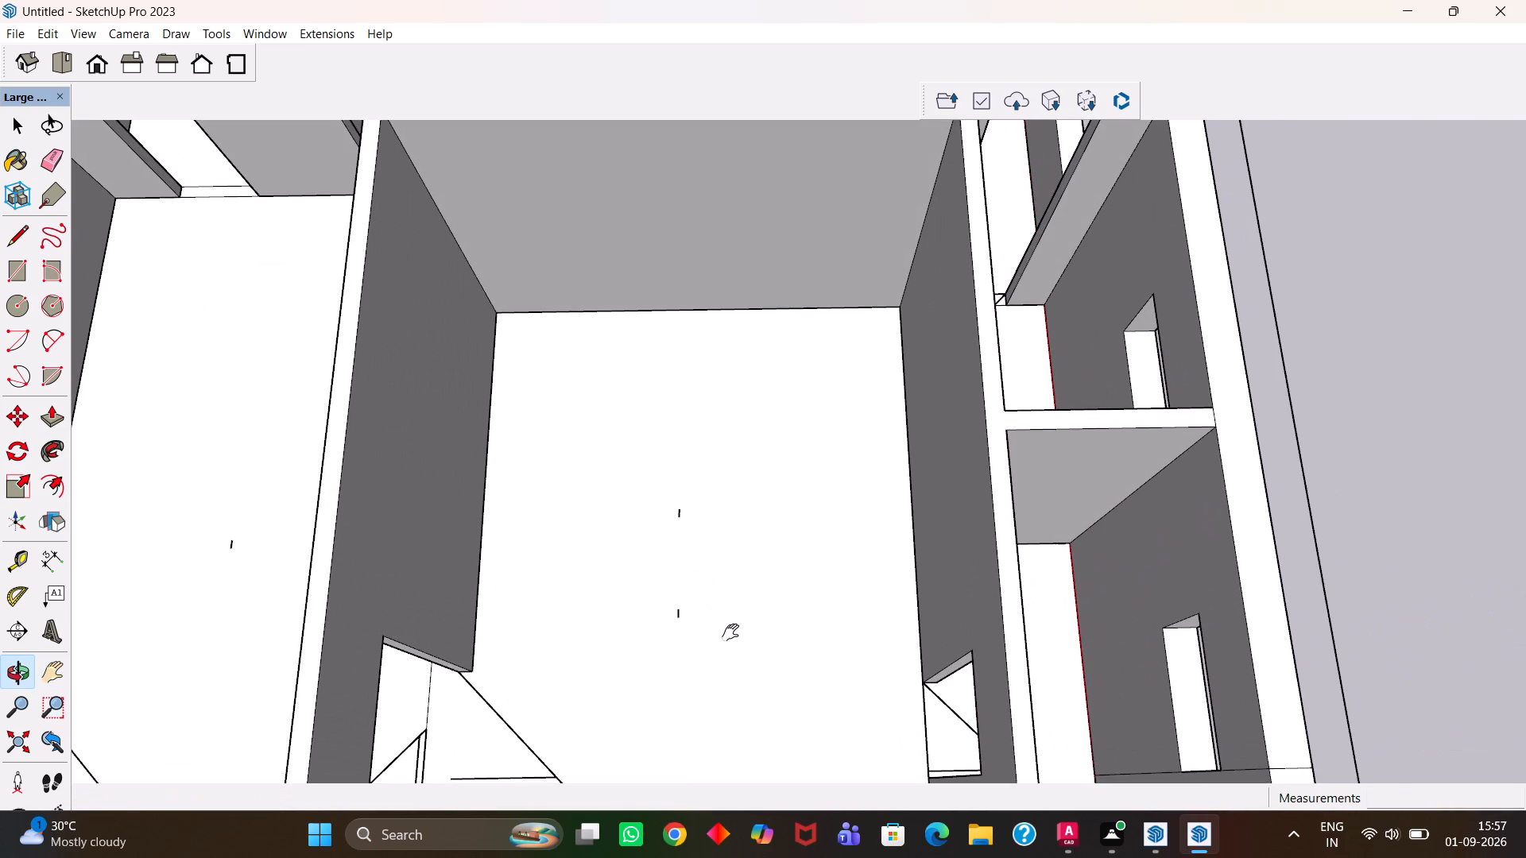
pyautogui.scroll(-2, 730, 632)
pyautogui.moveTo(727, 632); pyautogui.dragTo(1068, 577)
pyautogui.moveTo(766, 572); pyautogui.dragTo(891, 660)
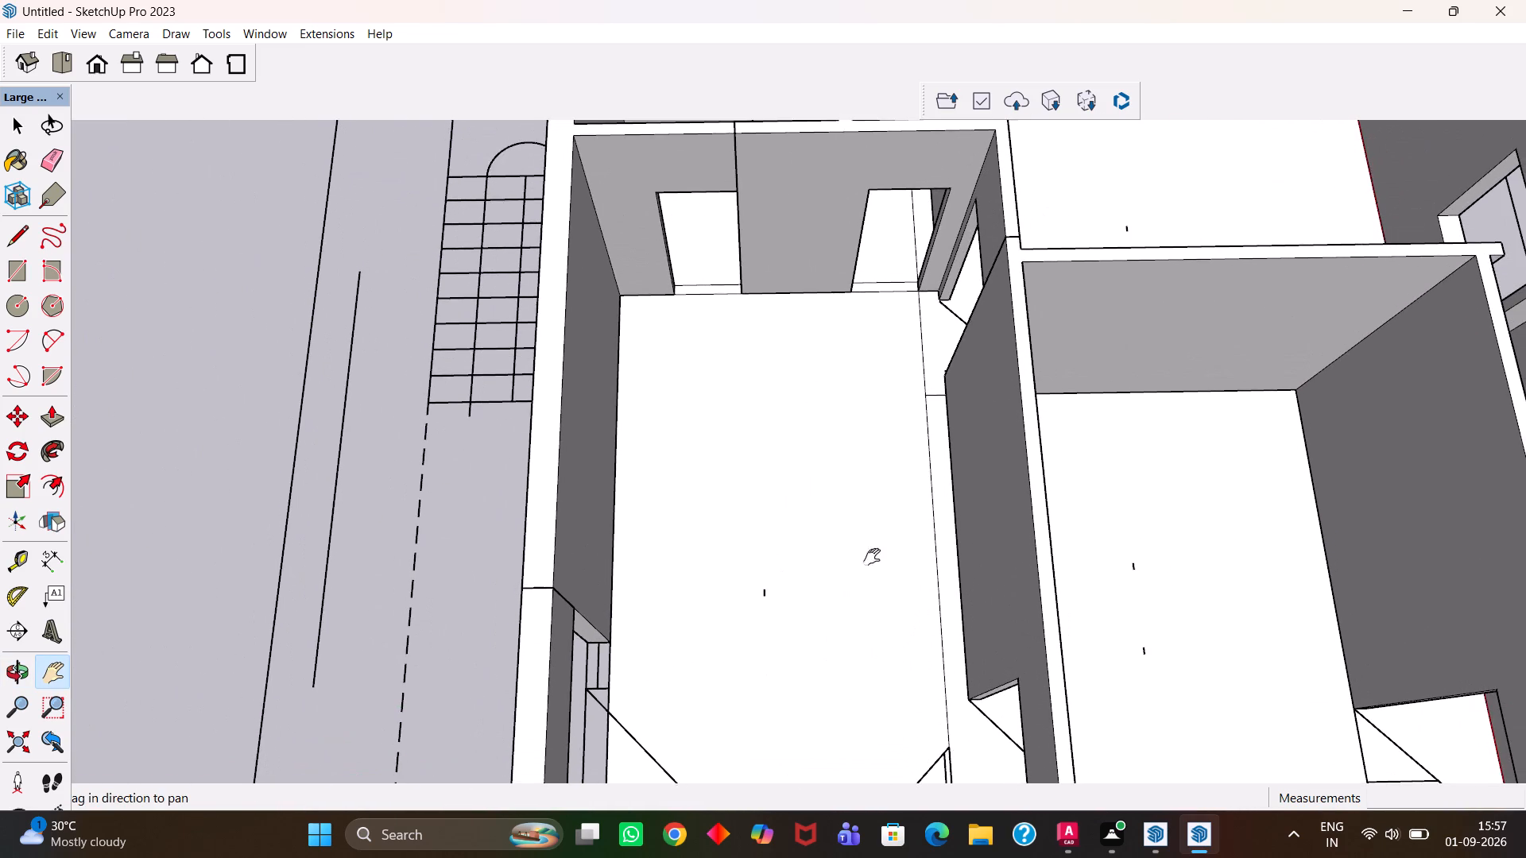
# Erase the stray line running lengthwise across the floor of the narrow rear room.
pyautogui.moveTo(868, 536); pyautogui.dragTo(884, 666)
pyautogui.scroll(-3, 892, 552)
pyautogui.moveTo(912, 487); pyautogui.dragTo(827, 703)
pyautogui.scroll(3, 848, 657)
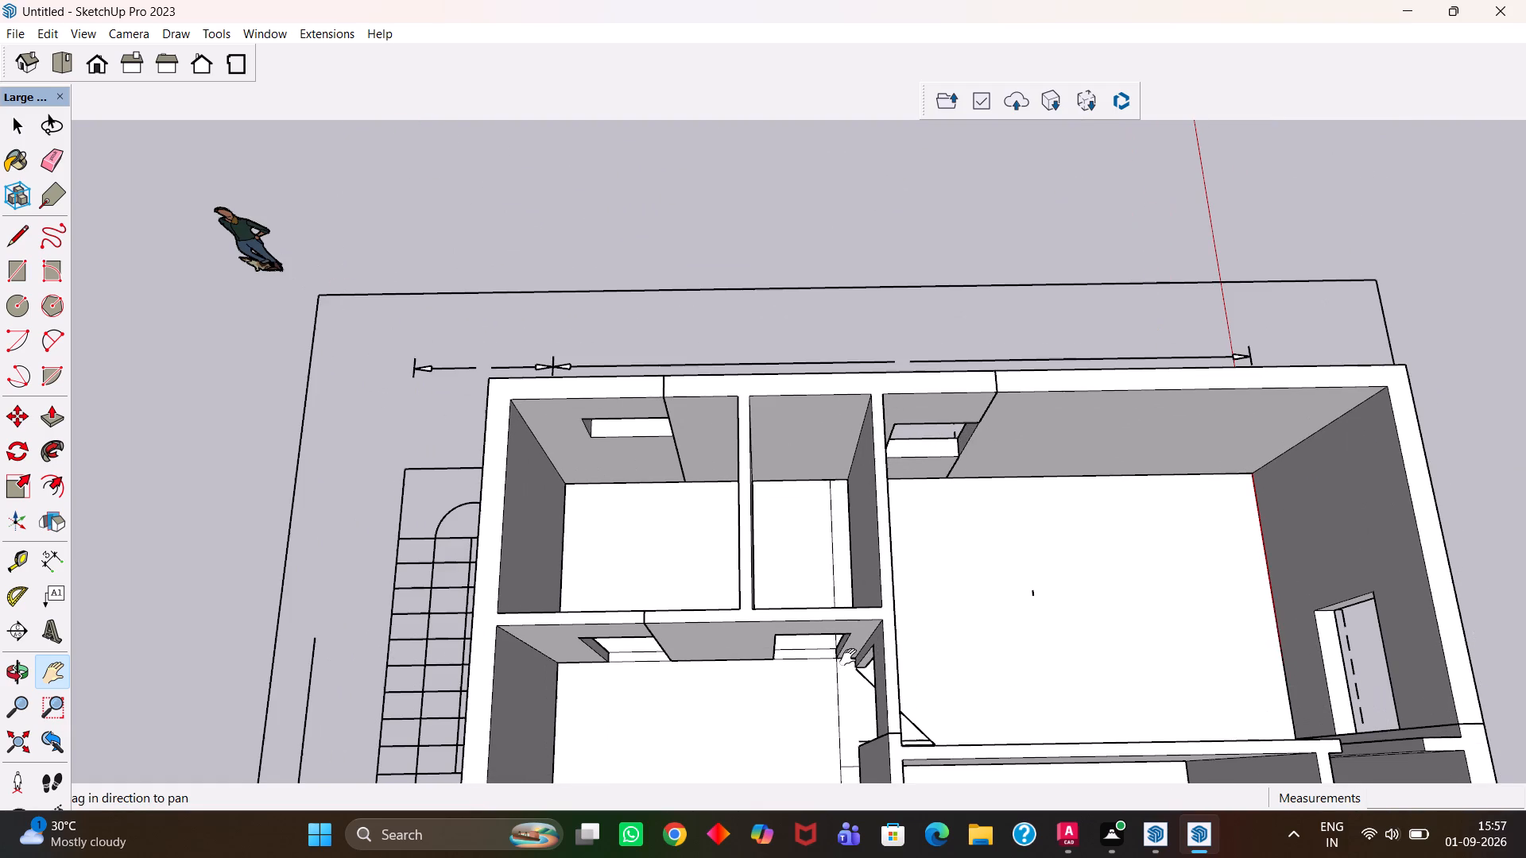
pyautogui.scroll(-3, 823, 587)
pyautogui.moveTo(823, 587); pyautogui.dragTo(829, 727)
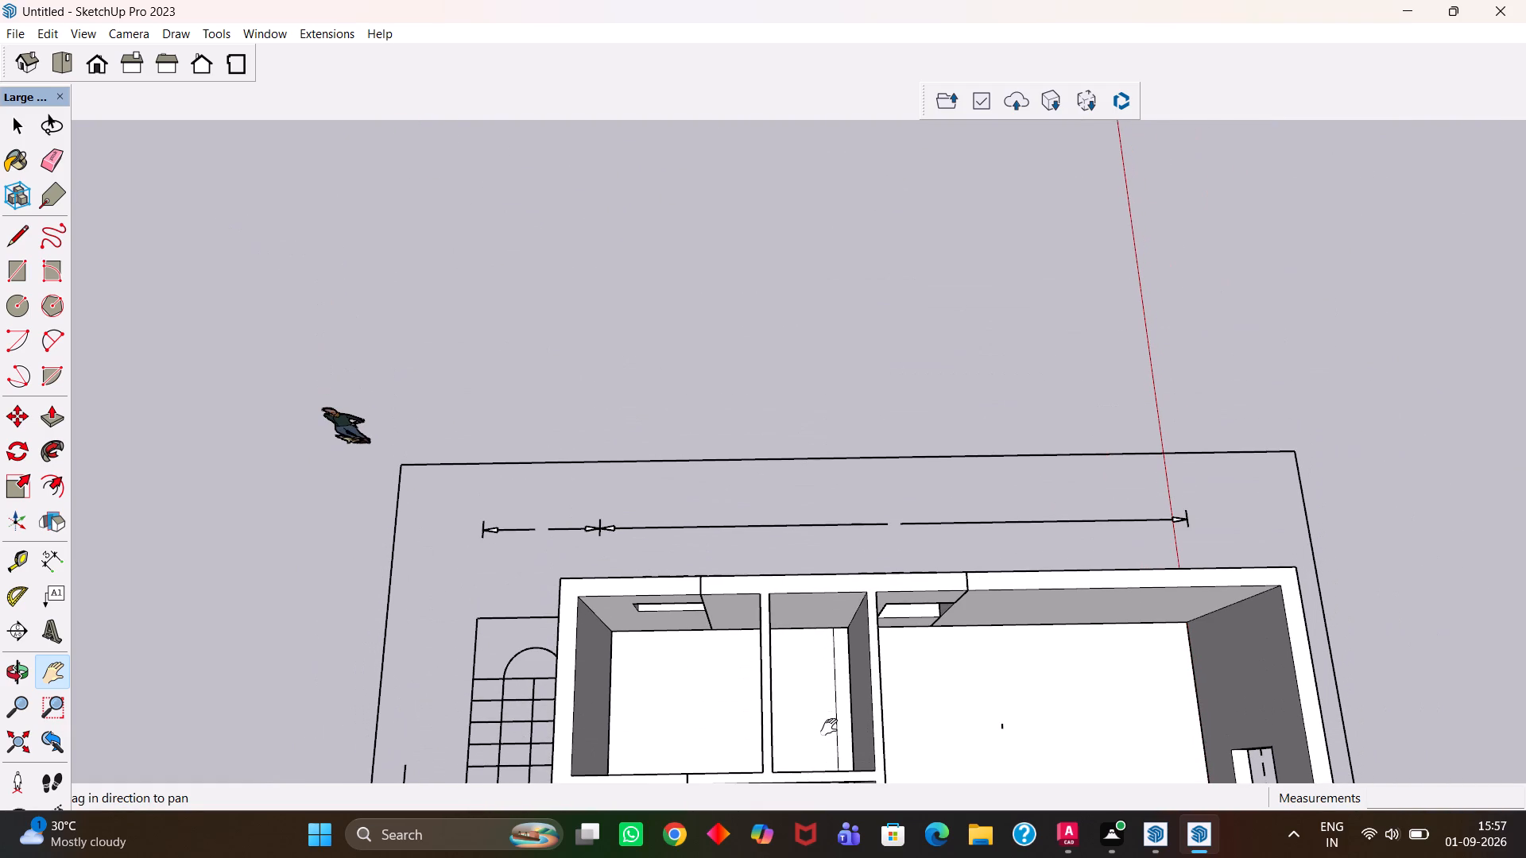
pyautogui.scroll(2, 814, 712)
pyautogui.moveTo(815, 705); pyautogui.dragTo(876, 659)
pyautogui.moveTo(842, 663); pyautogui.dragTo(837, 691, button='middle')
pyautogui.middleClick(837, 691)
pyautogui.scroll(2, 837, 691)
pyautogui.moveTo(918, 683); pyautogui.dragTo(768, 677)
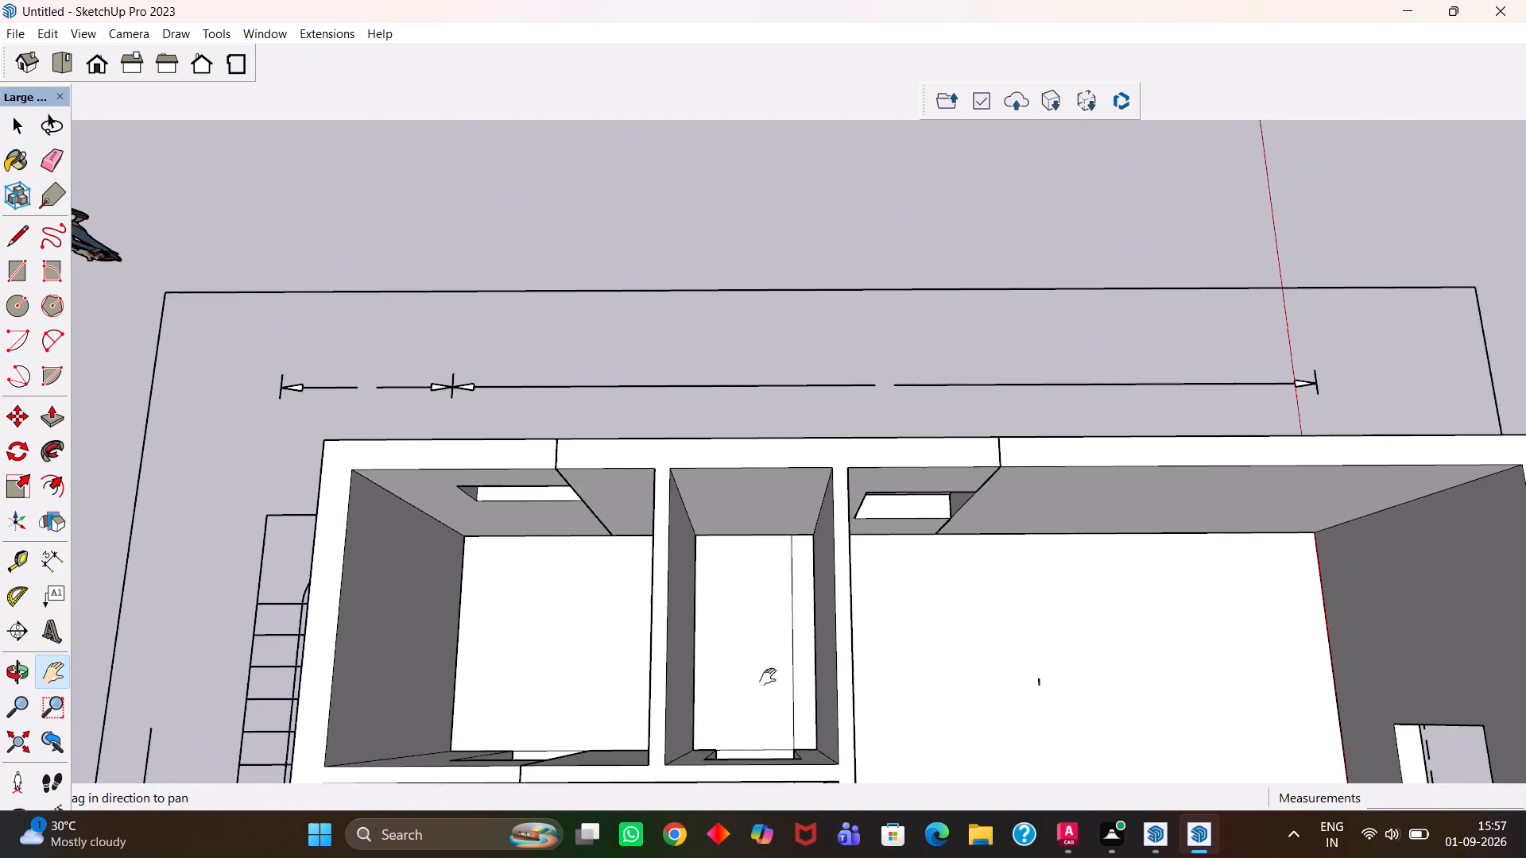
pyautogui.moveTo(768, 677); pyautogui.dragTo(760, 676)
pyautogui.scroll(5, 763, 671)
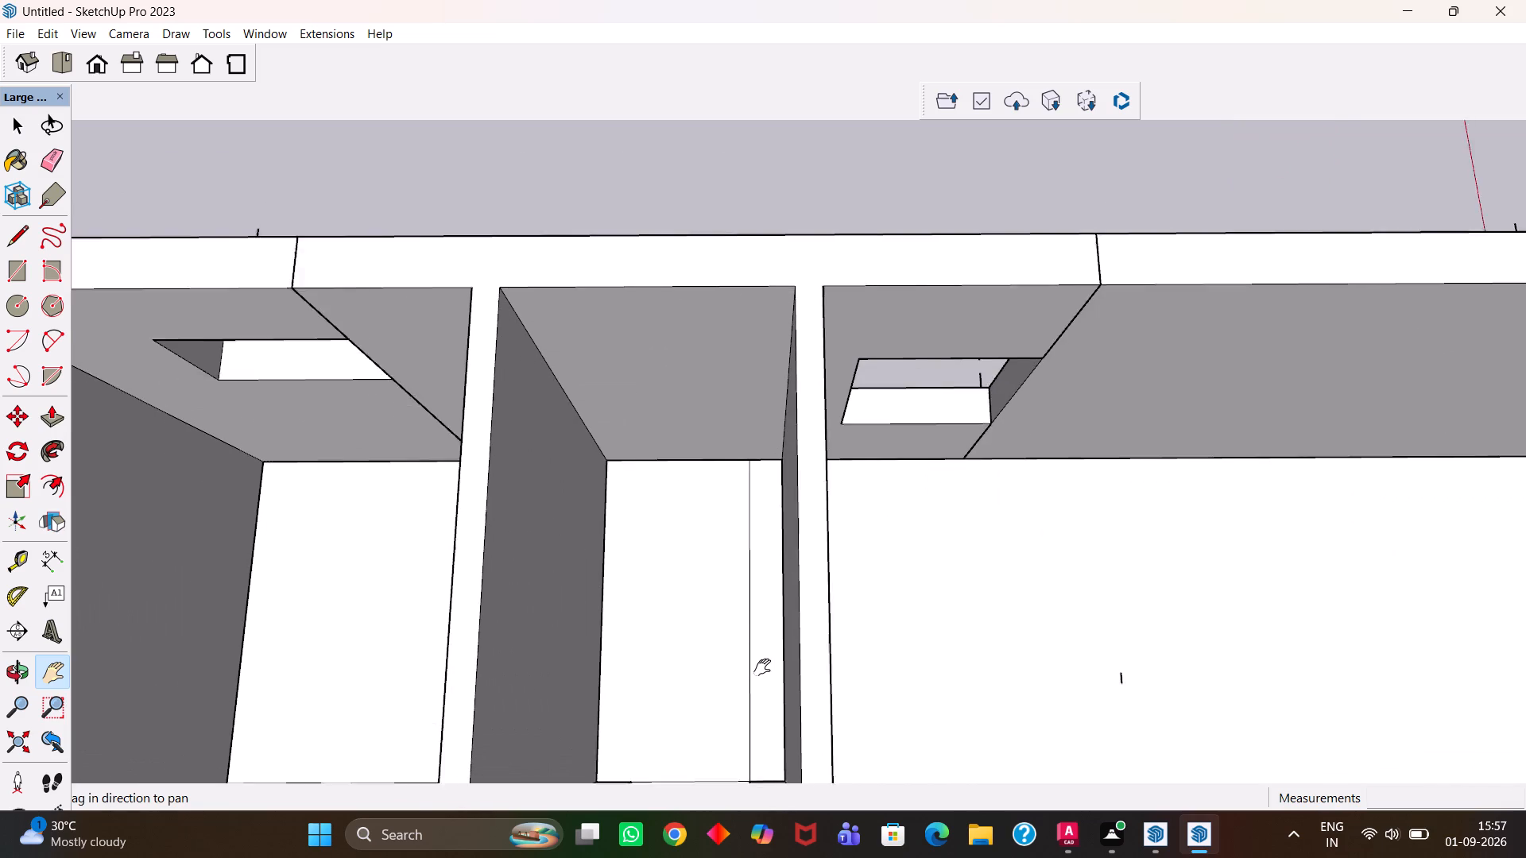
pyautogui.scroll(1, 762, 667)
pyautogui.scroll(-3, 759, 664)
pyautogui.press('e')
pyautogui.moveTo(763, 664); pyautogui.dragTo(749, 667)
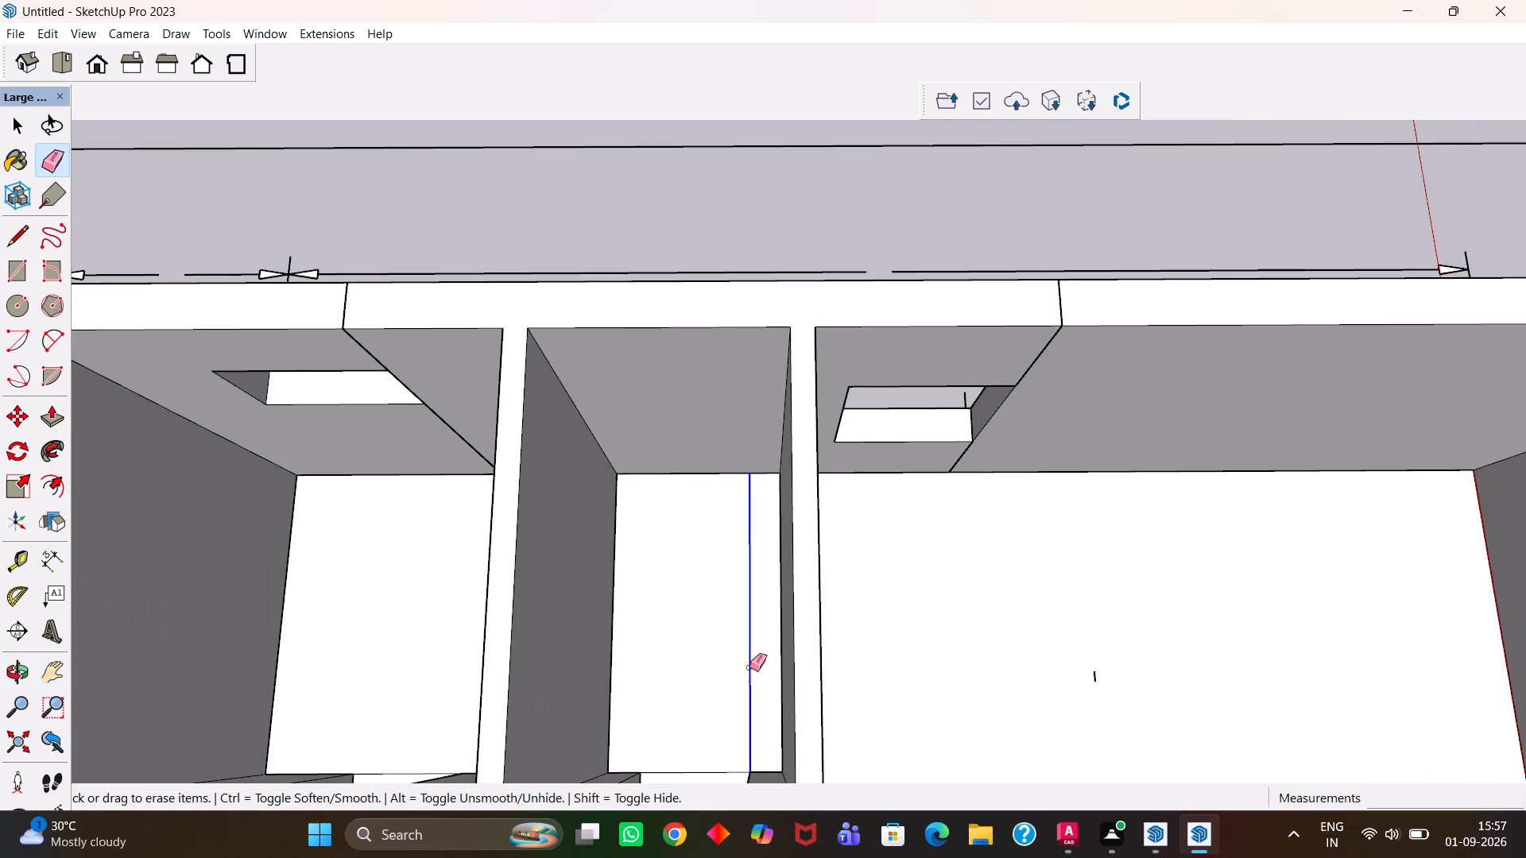
pyautogui.scroll(-6, 749, 667)
# Examine the large rear room and the surrounding layout for door openings that still lack a lintel.
pyautogui.press('h')
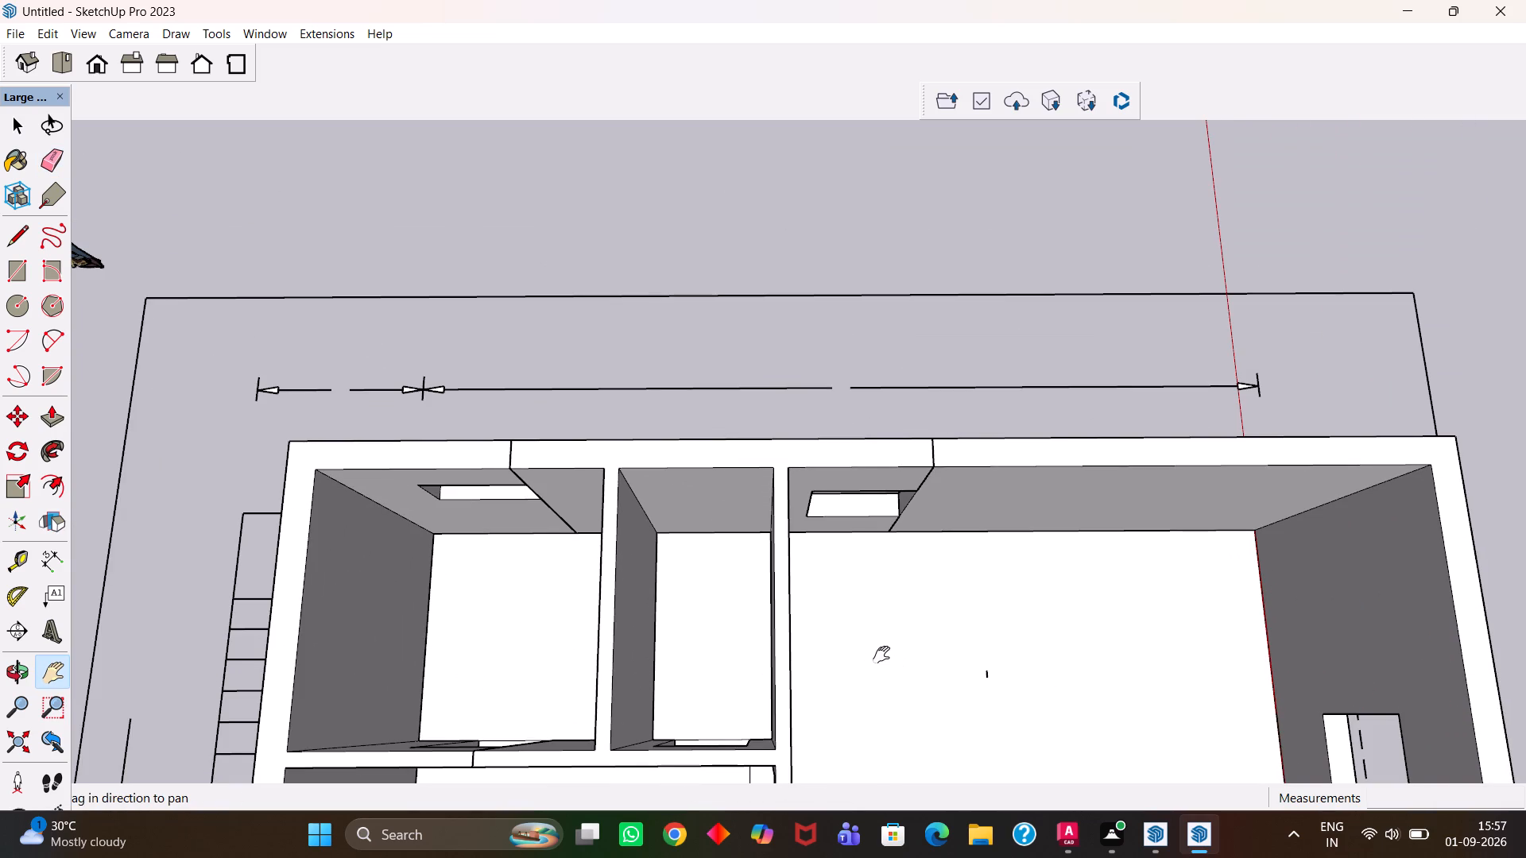
pyautogui.scroll(-2, 881, 655)
pyautogui.moveTo(955, 691); pyautogui.dragTo(790, 562)
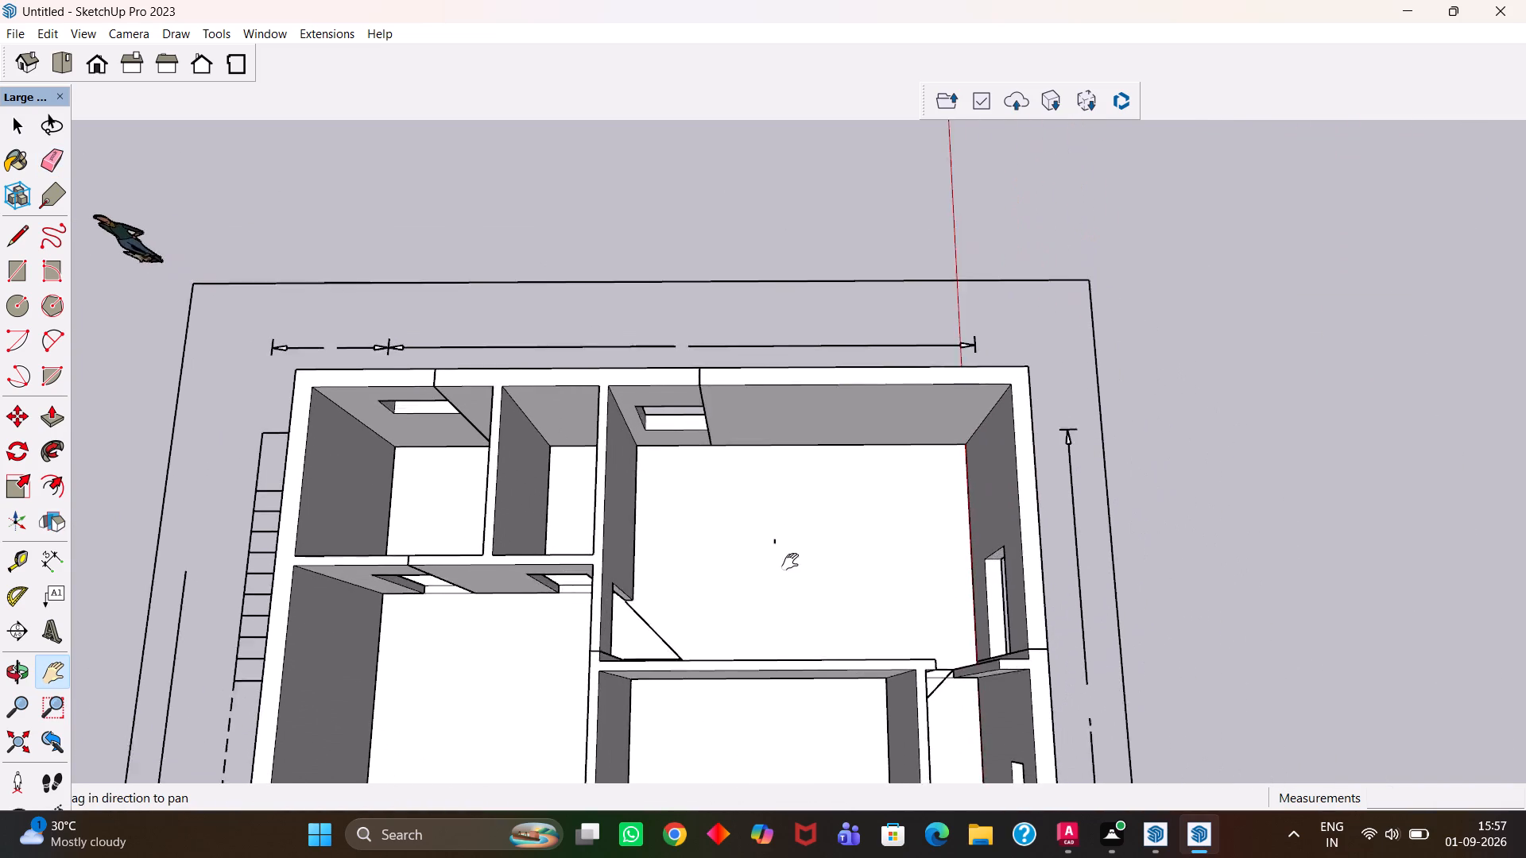
pyautogui.moveTo(790, 562); pyautogui.dragTo(773, 587)
pyautogui.scroll(1, 781, 593)
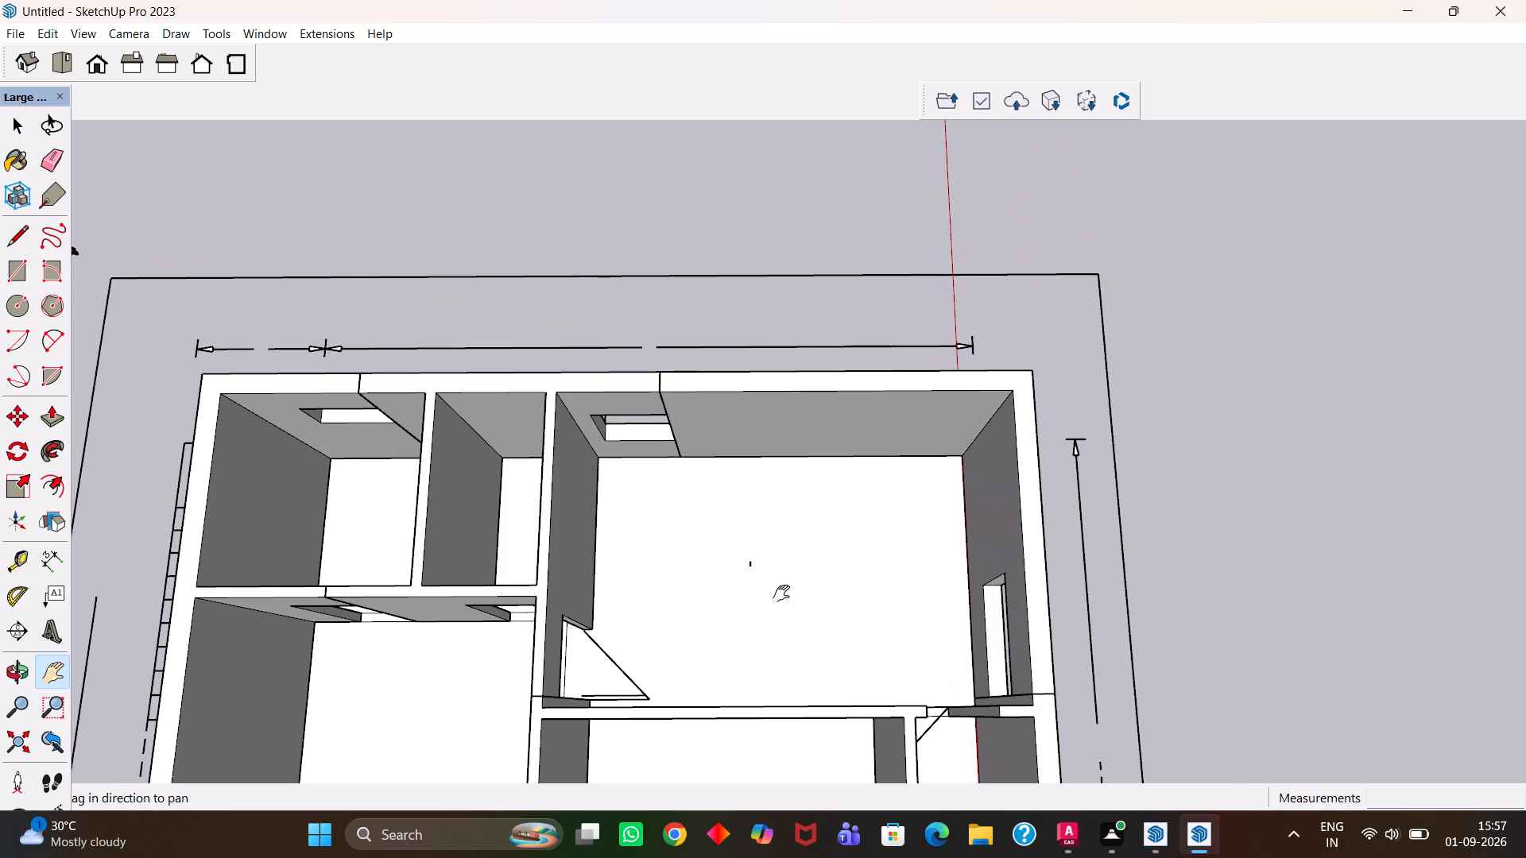
pyautogui.scroll(-4, 811, 586)
pyautogui.press('h')
pyautogui.moveTo(796, 686); pyautogui.dragTo(797, 549)
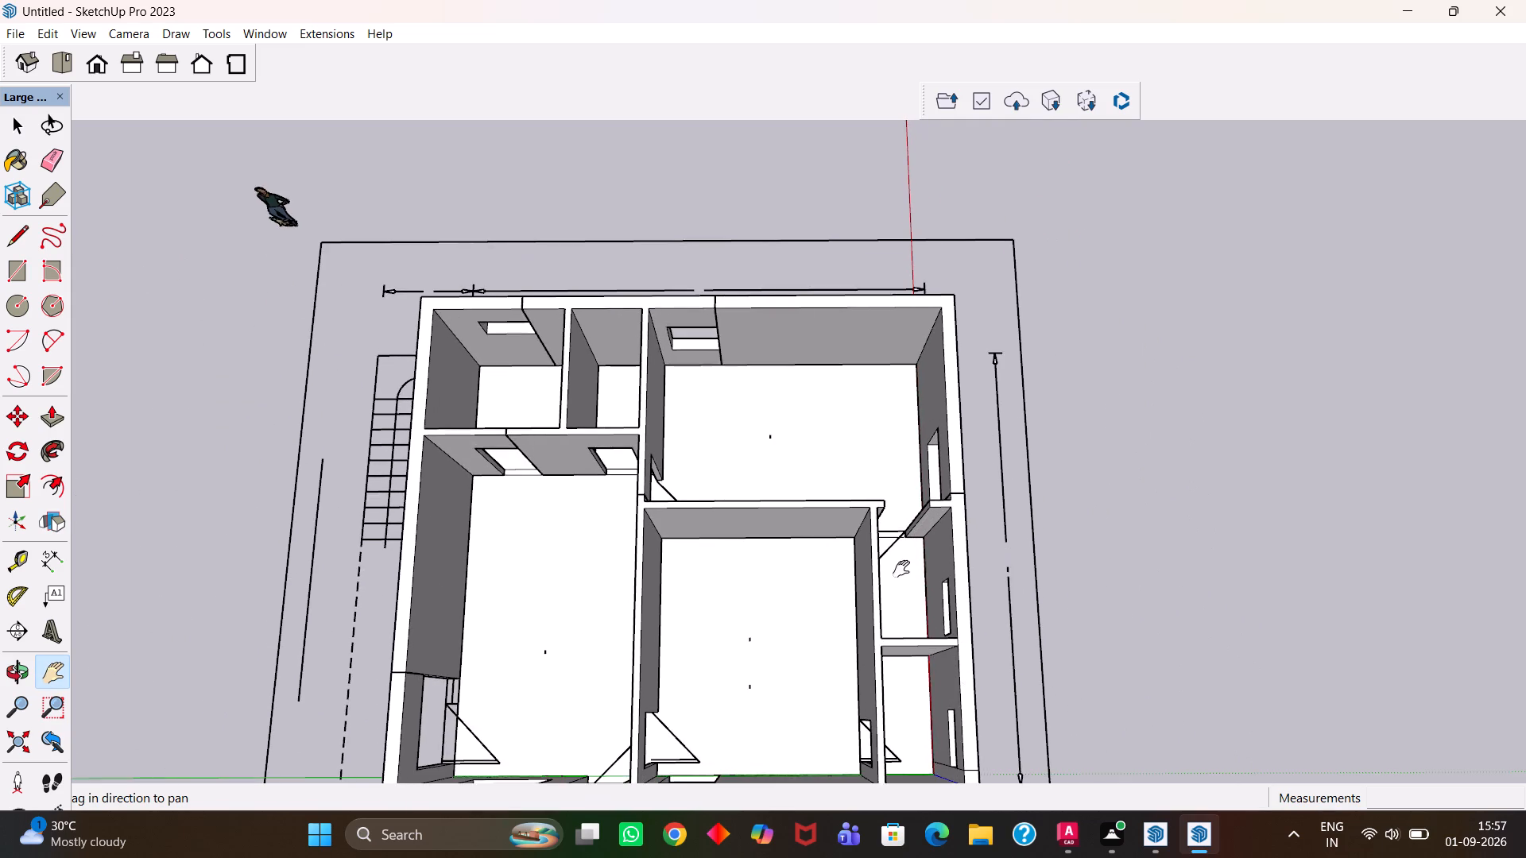
# Place a guide 3' below the wall top on the wall end at the doorway between the large rear room and the small side room.
pyautogui.scroll(7, 903, 571)
pyautogui.moveTo(912, 531); pyautogui.dragTo(820, 647)
pyautogui.scroll(6, 765, 583)
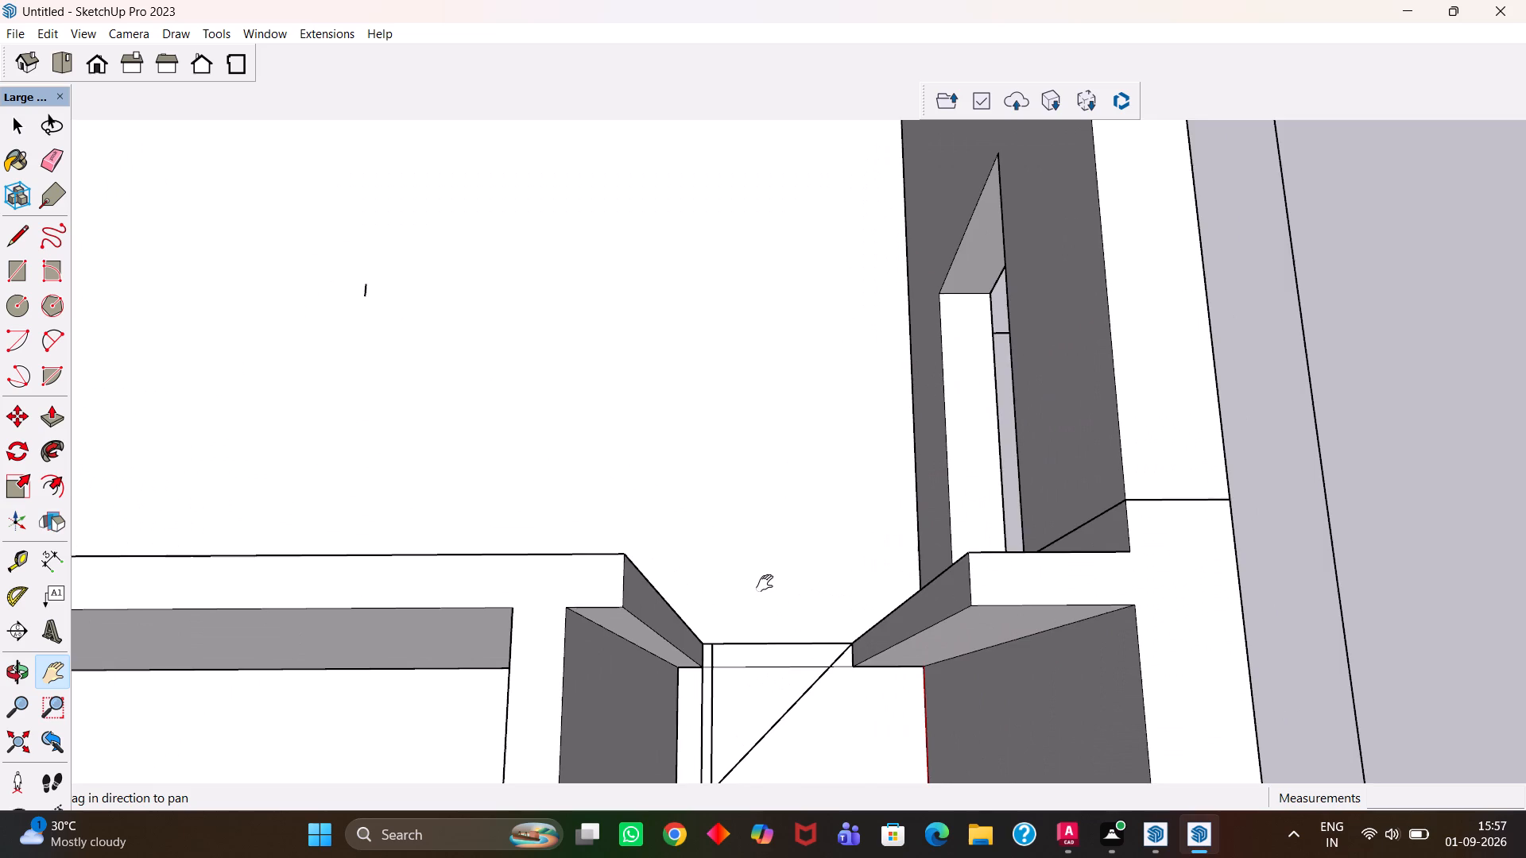
pyautogui.scroll(-3, 765, 583)
pyautogui.scroll(1, 724, 586)
pyautogui.moveTo(723, 587); pyautogui.dragTo(989, 585, button='middle')
pyautogui.moveTo(892, 566); pyautogui.dragTo(1016, 571, button='middle')
pyautogui.moveTo(1029, 512); pyautogui.dragTo(858, 701)
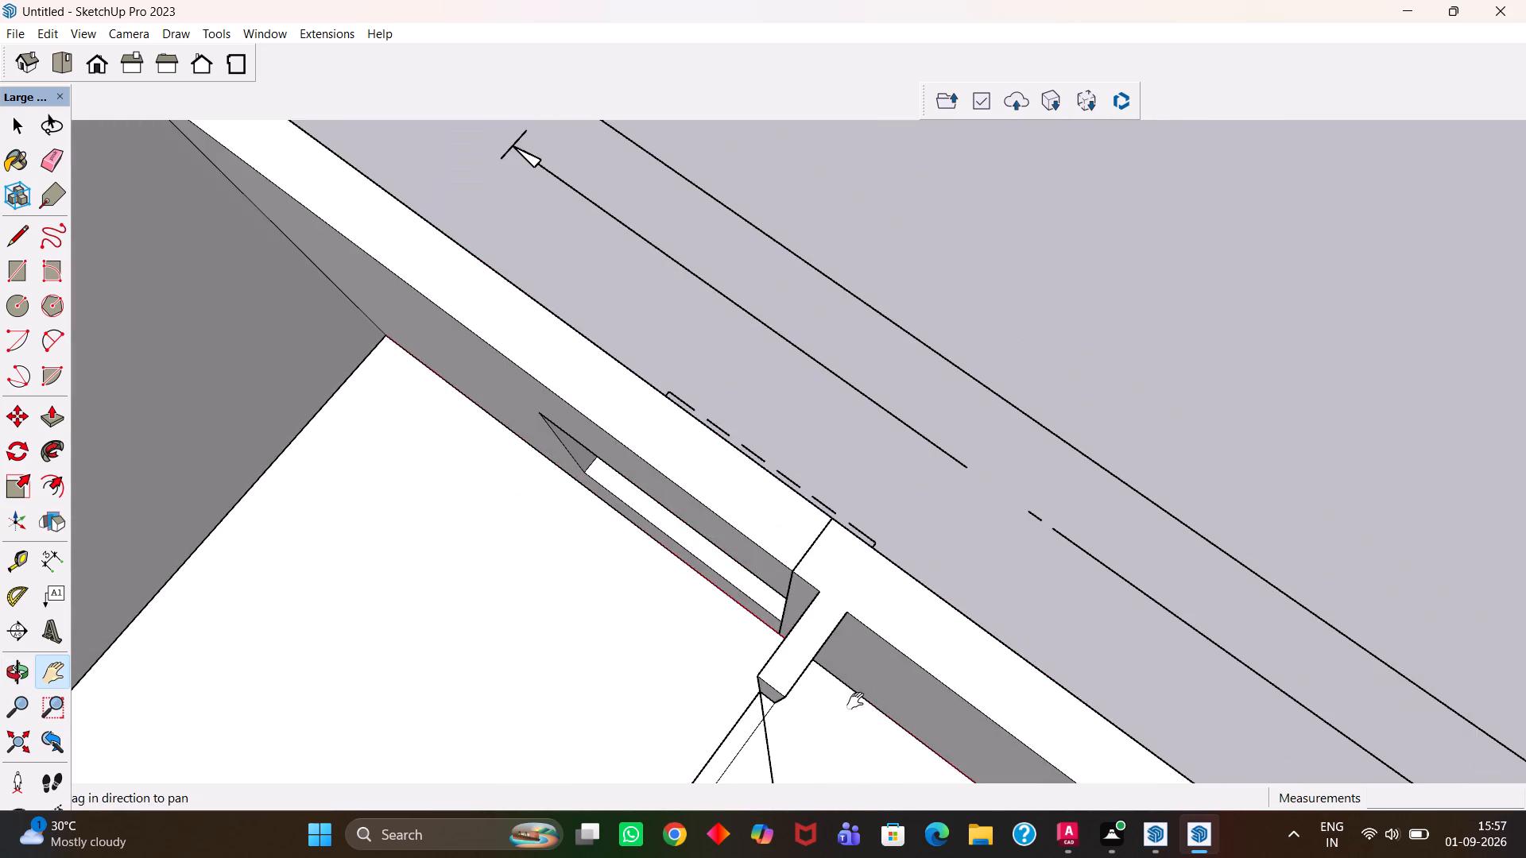
pyautogui.moveTo(810, 698); pyautogui.dragTo(951, 628, button='middle')
pyautogui.scroll(2, 951, 628)
pyautogui.moveTo(936, 593); pyautogui.dragTo(905, 643)
pyautogui.moveTo(871, 666); pyautogui.dragTo(940, 596, button='middle')
pyautogui.scroll(-2, 939, 598)
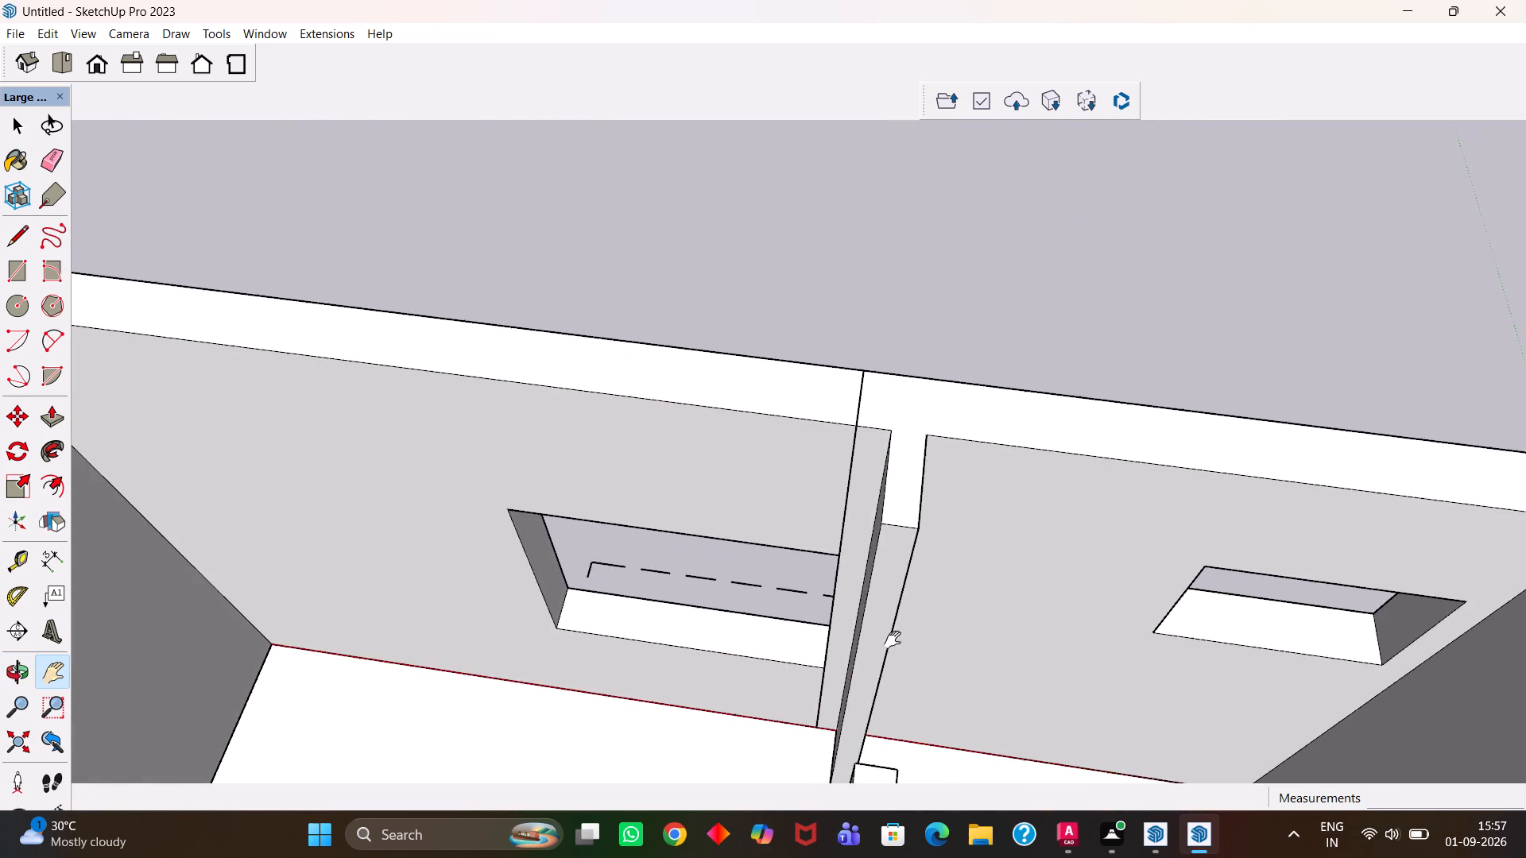
pyautogui.moveTo(893, 640); pyautogui.dragTo(894, 566)
pyautogui.moveTo(894, 566); pyautogui.dragTo(878, 585, button='middle')
pyautogui.press('t')
pyautogui.scroll(2, 876, 488)
pyautogui.click(893, 458)
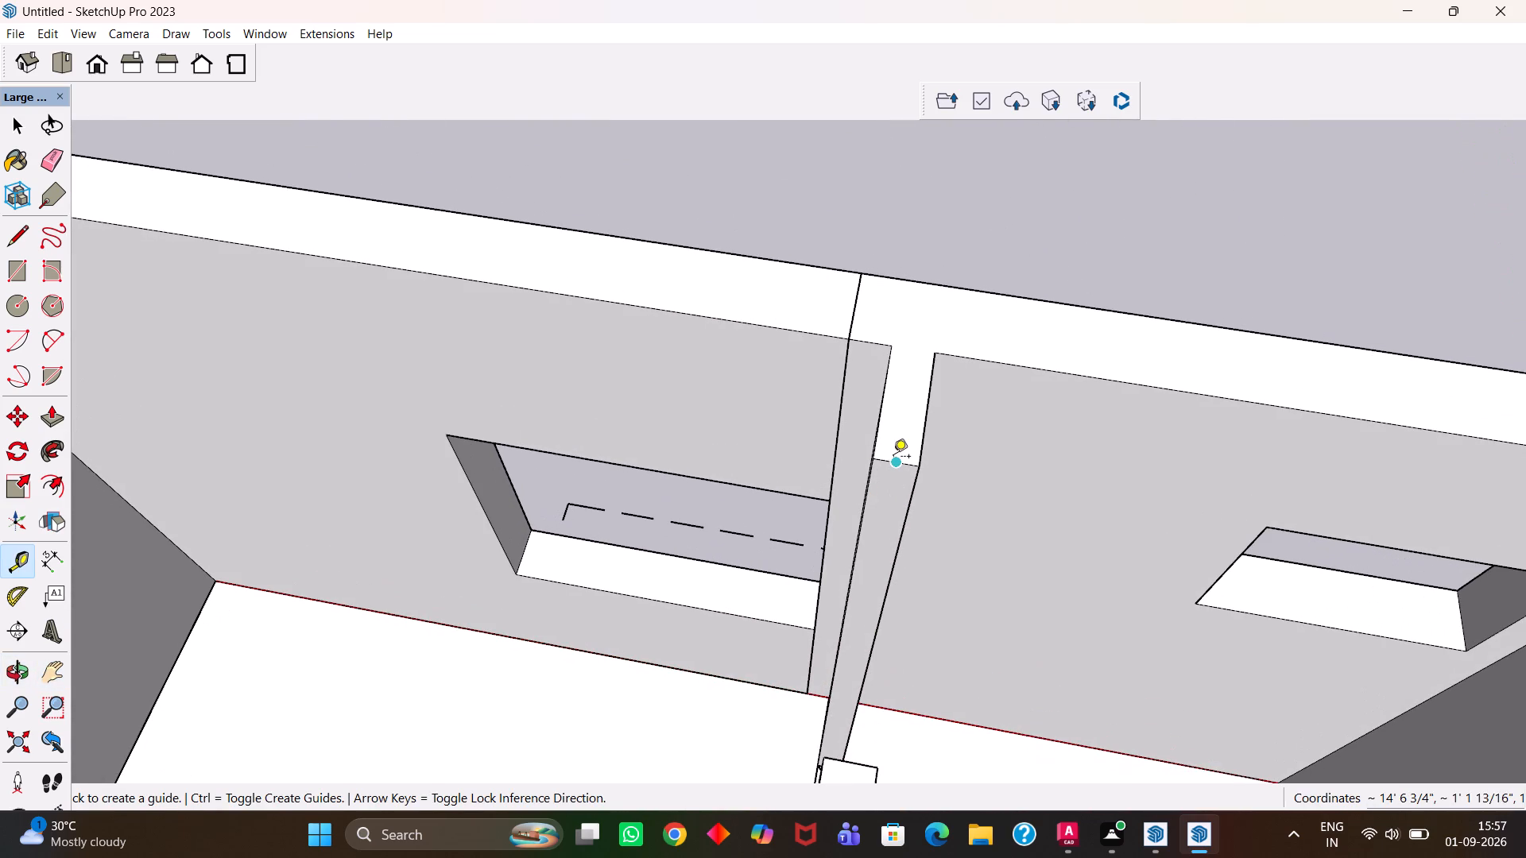
pyautogui.write("3'")
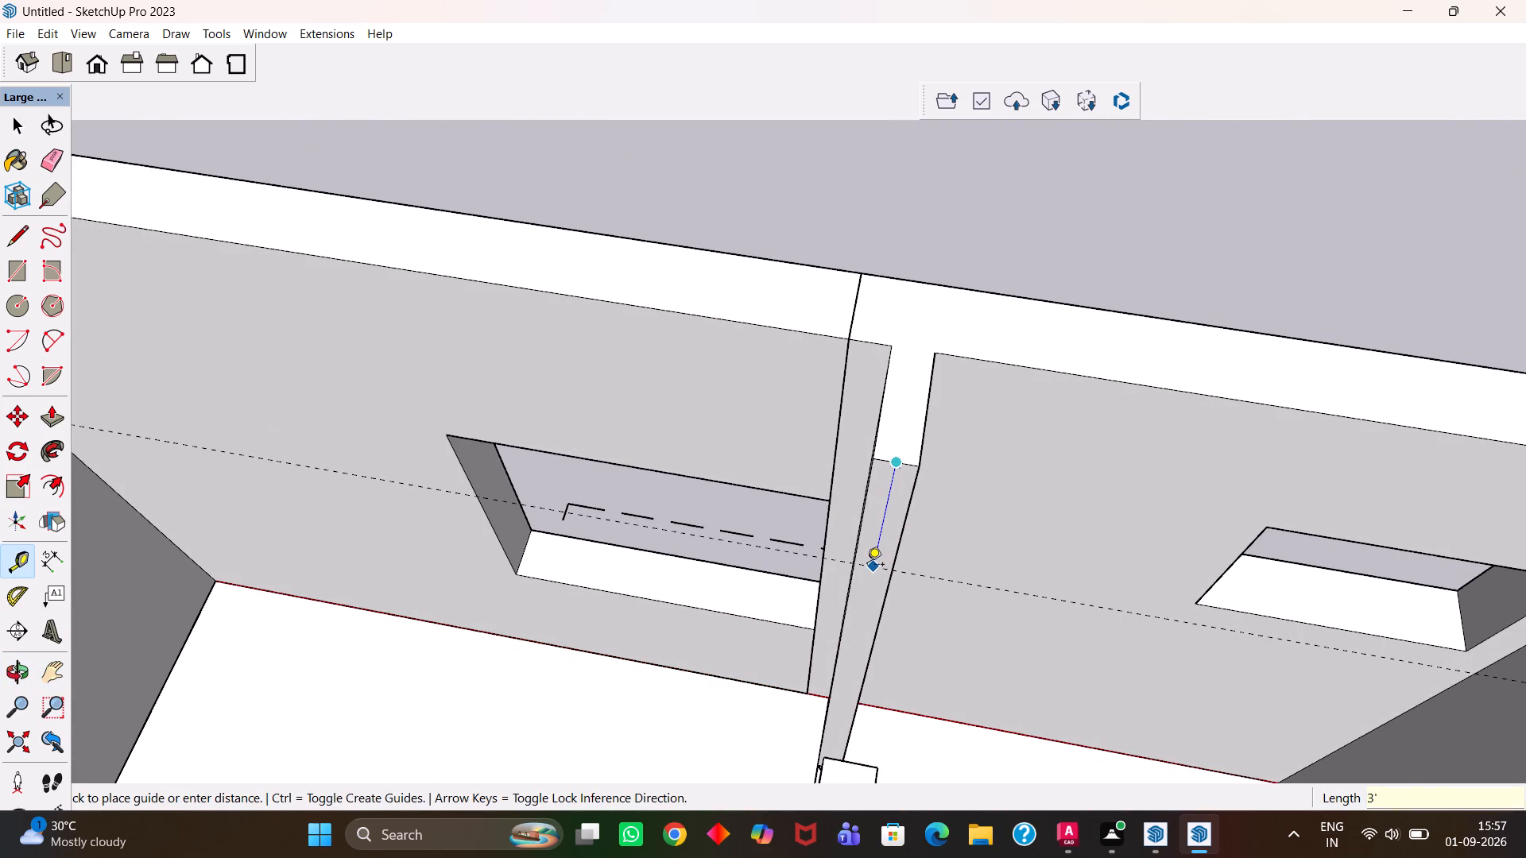
pyautogui.press('Return')
# Draw a line across the wall's end face along the 3' guide to split off the lintel area.
pyautogui.press('h')
pyautogui.scroll(5, 891, 626)
pyautogui.press('space')
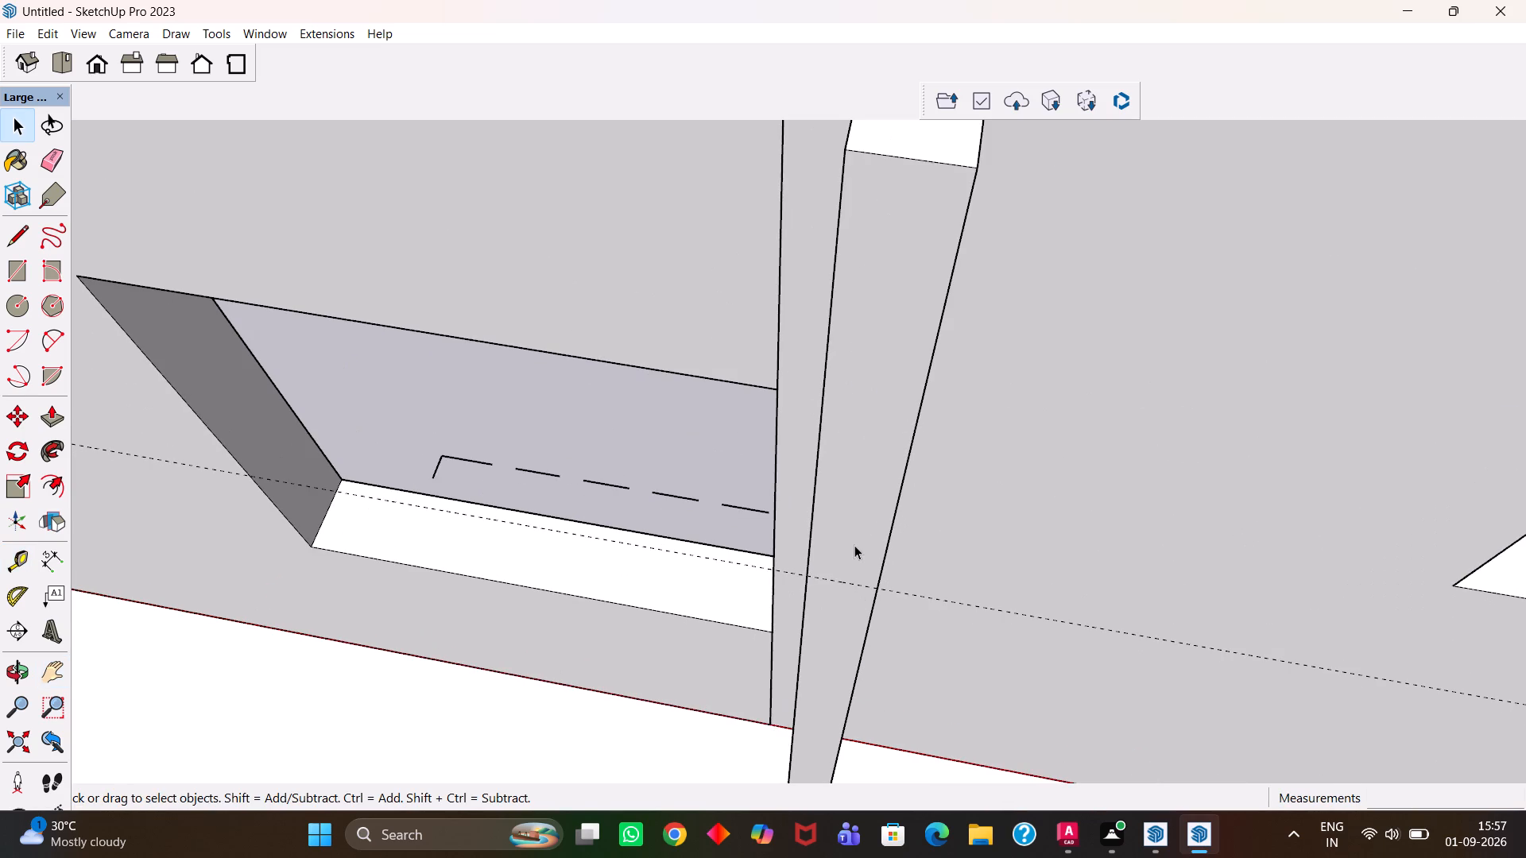
pyautogui.click(854, 545)
pyautogui.scroll(2, 854, 545)
pyautogui.press('l')
pyautogui.click(885, 604)
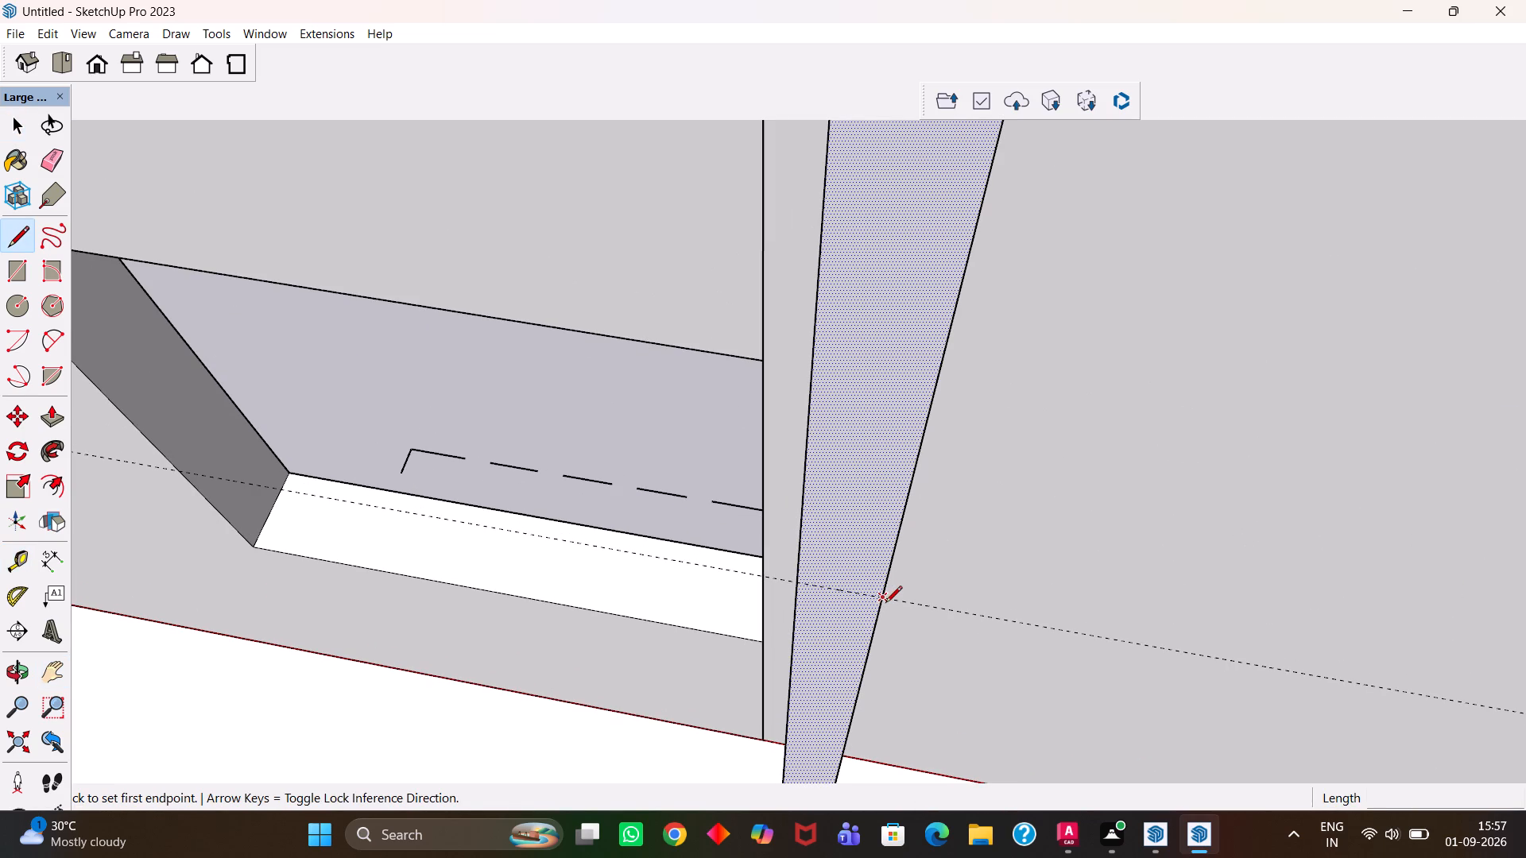
pyautogui.click(799, 583)
pyautogui.scroll(-5, 799, 583)
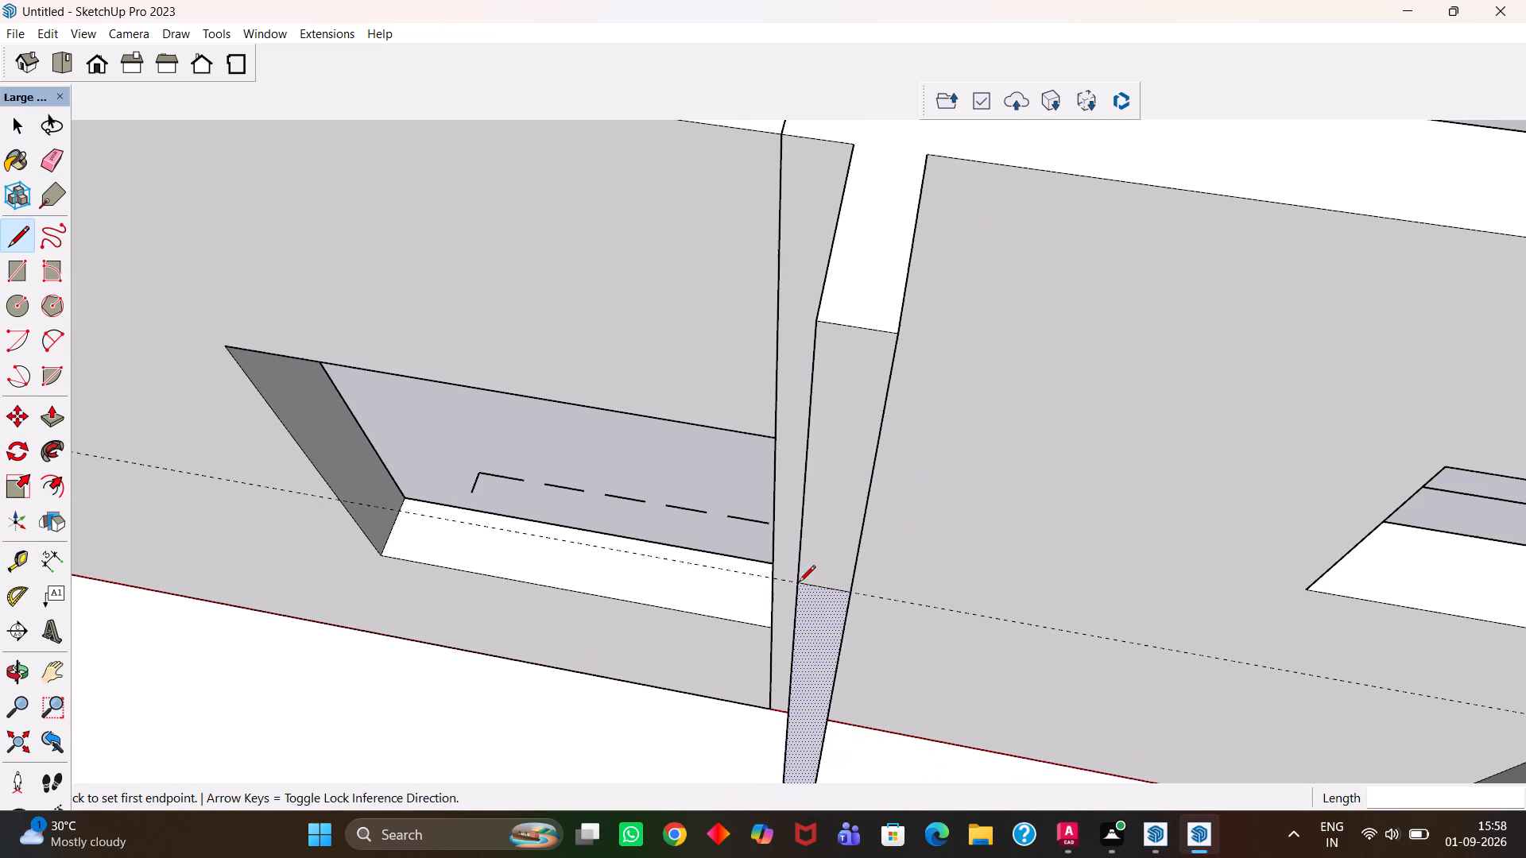
# Push/Pull the upper part of the wall end across the doorway to the opposite wall to form the lintel.
pyautogui.press('space')
pyautogui.click(826, 553)
pyautogui.scroll(-3, 826, 552)
pyautogui.press('p')
pyautogui.click(829, 542)
pyautogui.scroll(-5, 810, 612)
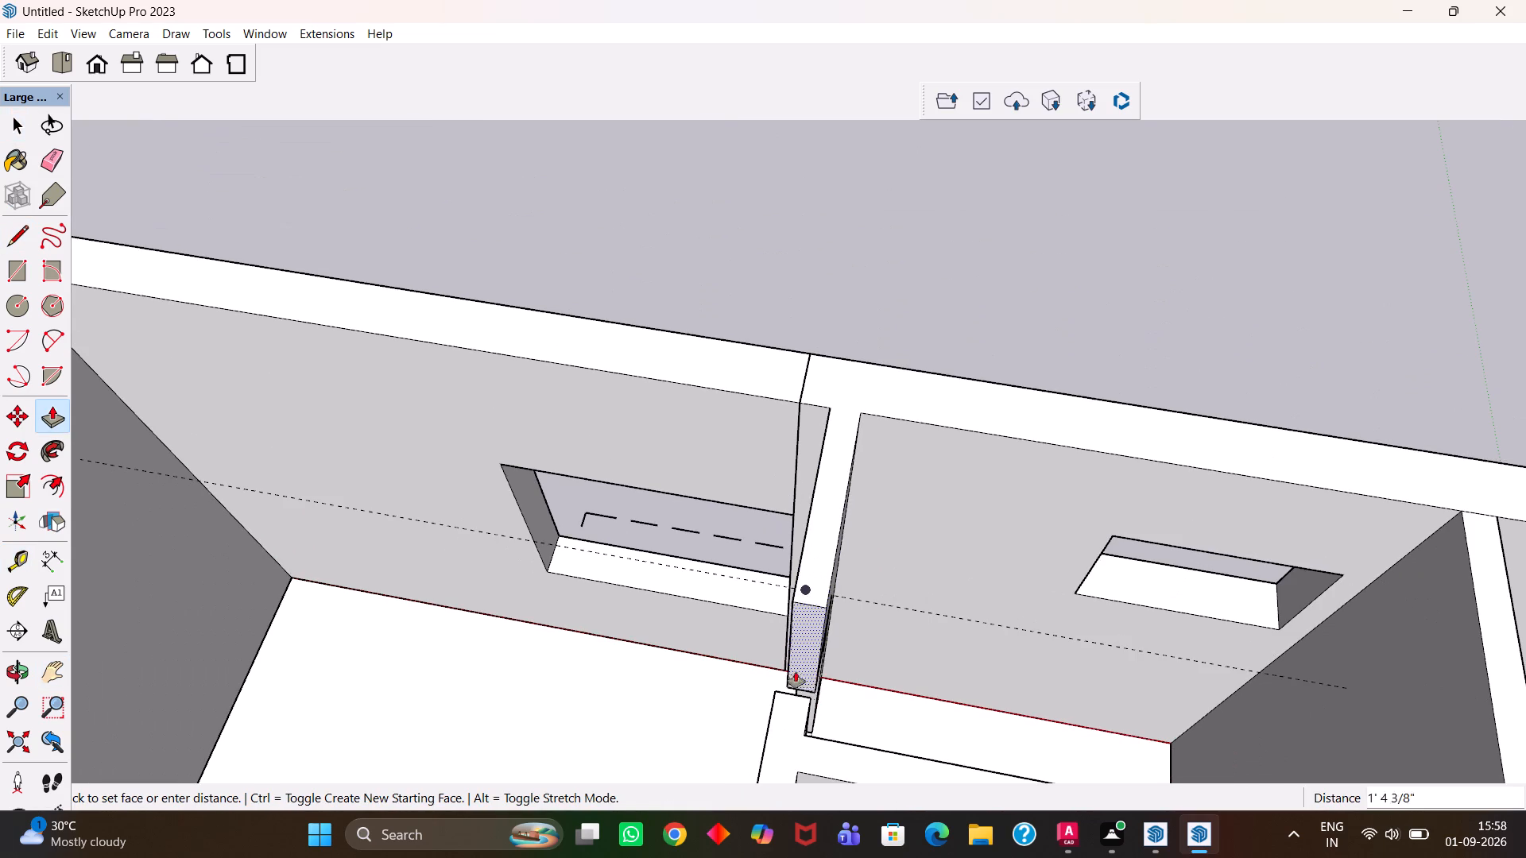
pyautogui.click(796, 697)
pyautogui.scroll(2, 796, 697)
# Erase the seam lines between the new lintel and the wall on the top and both side faces.
pyautogui.press('e')
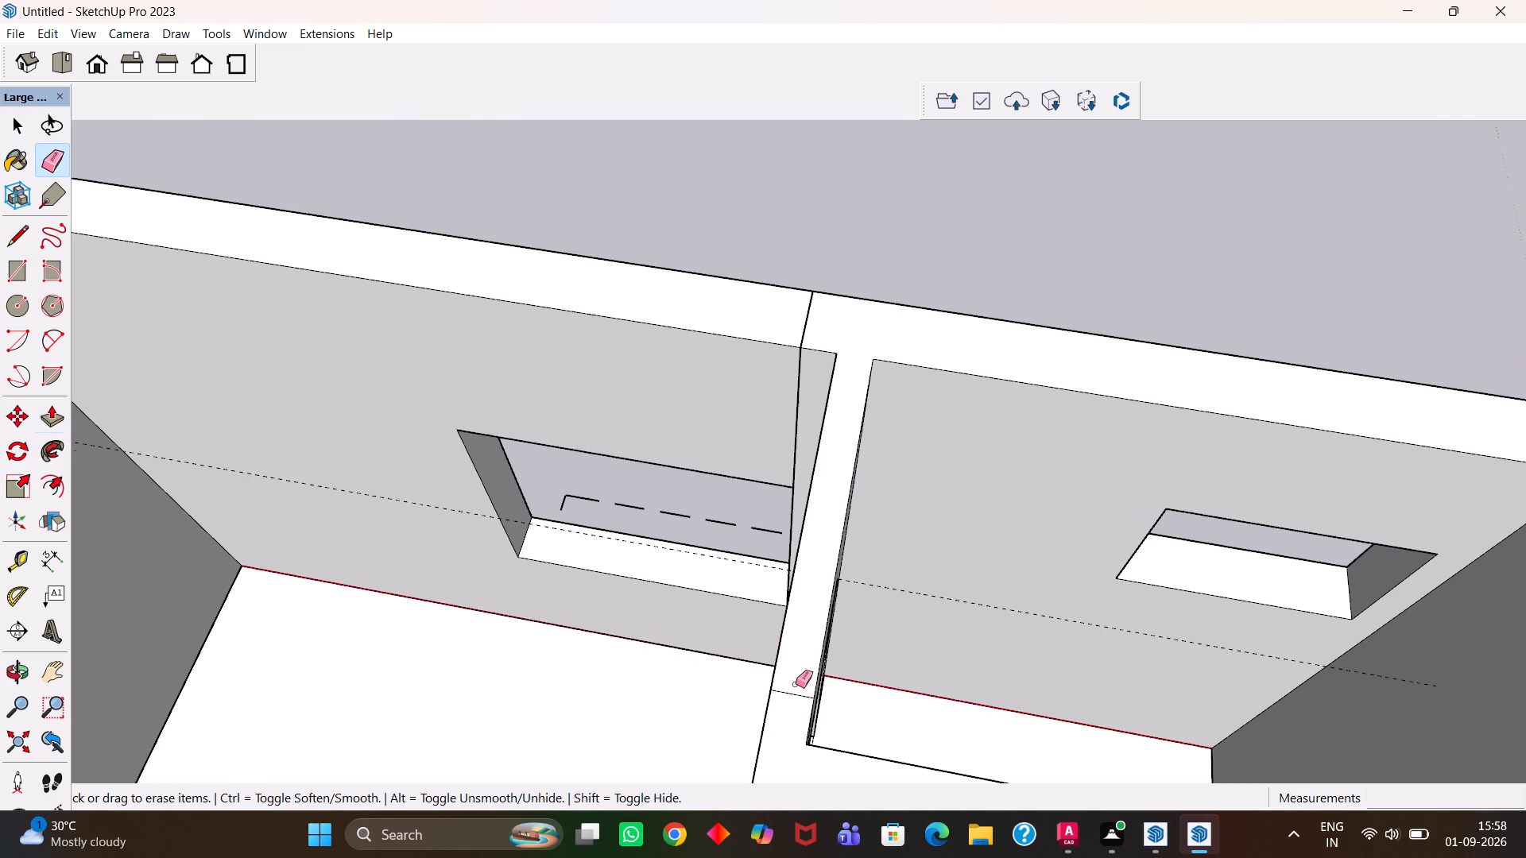
pyautogui.moveTo(796, 684); pyautogui.dragTo(796, 694)
pyautogui.moveTo(839, 691); pyautogui.dragTo(665, 700, button='middle')
pyautogui.moveTo(586, 709); pyautogui.dragTo(584, 717)
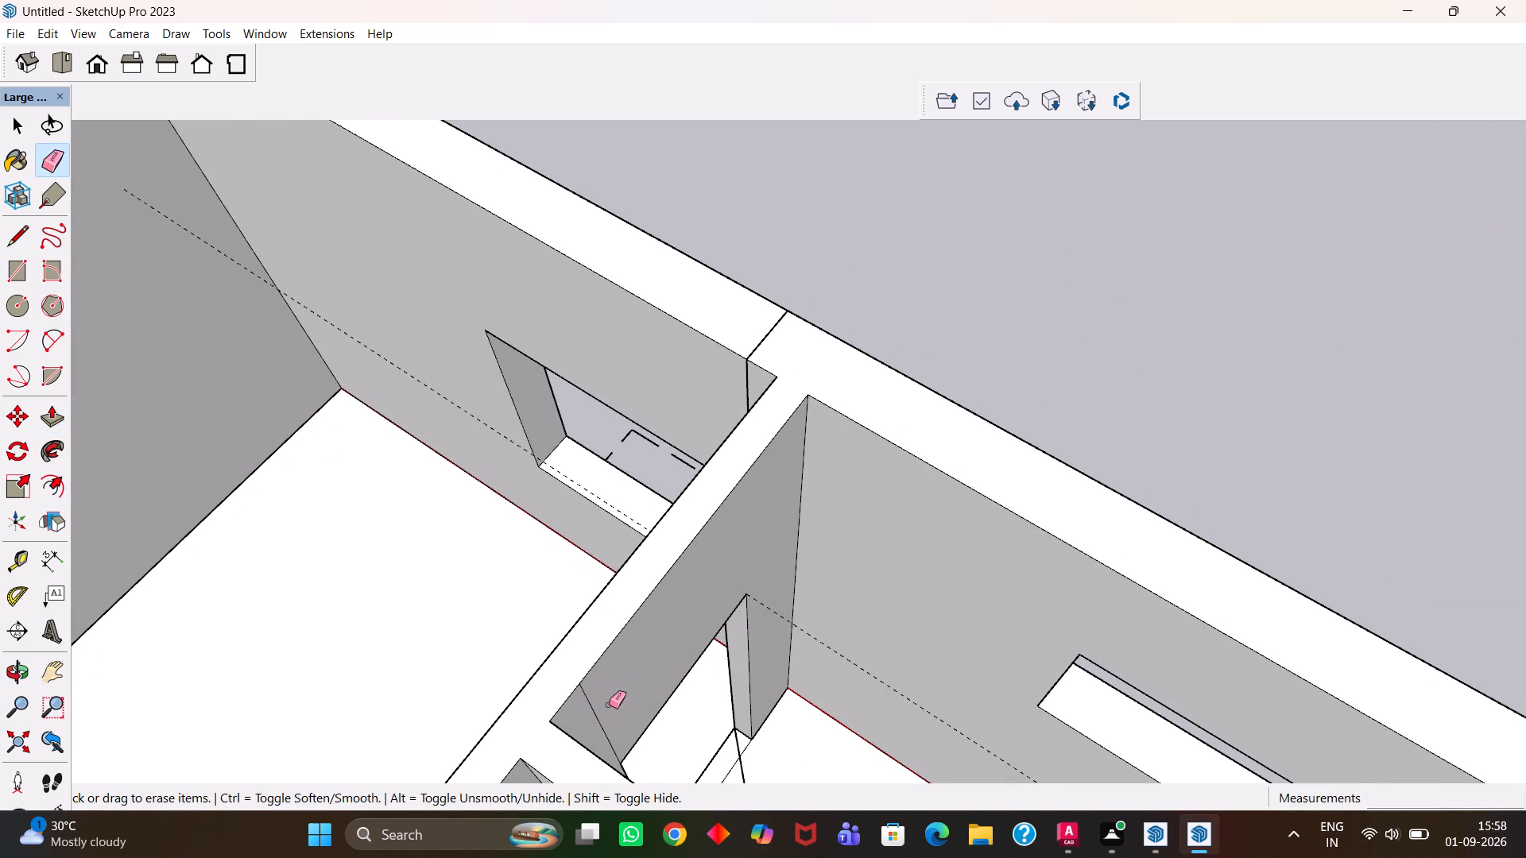
pyautogui.moveTo(603, 701); pyautogui.dragTo(595, 711)
pyautogui.moveTo(587, 705); pyautogui.dragTo(978, 644, button='middle')
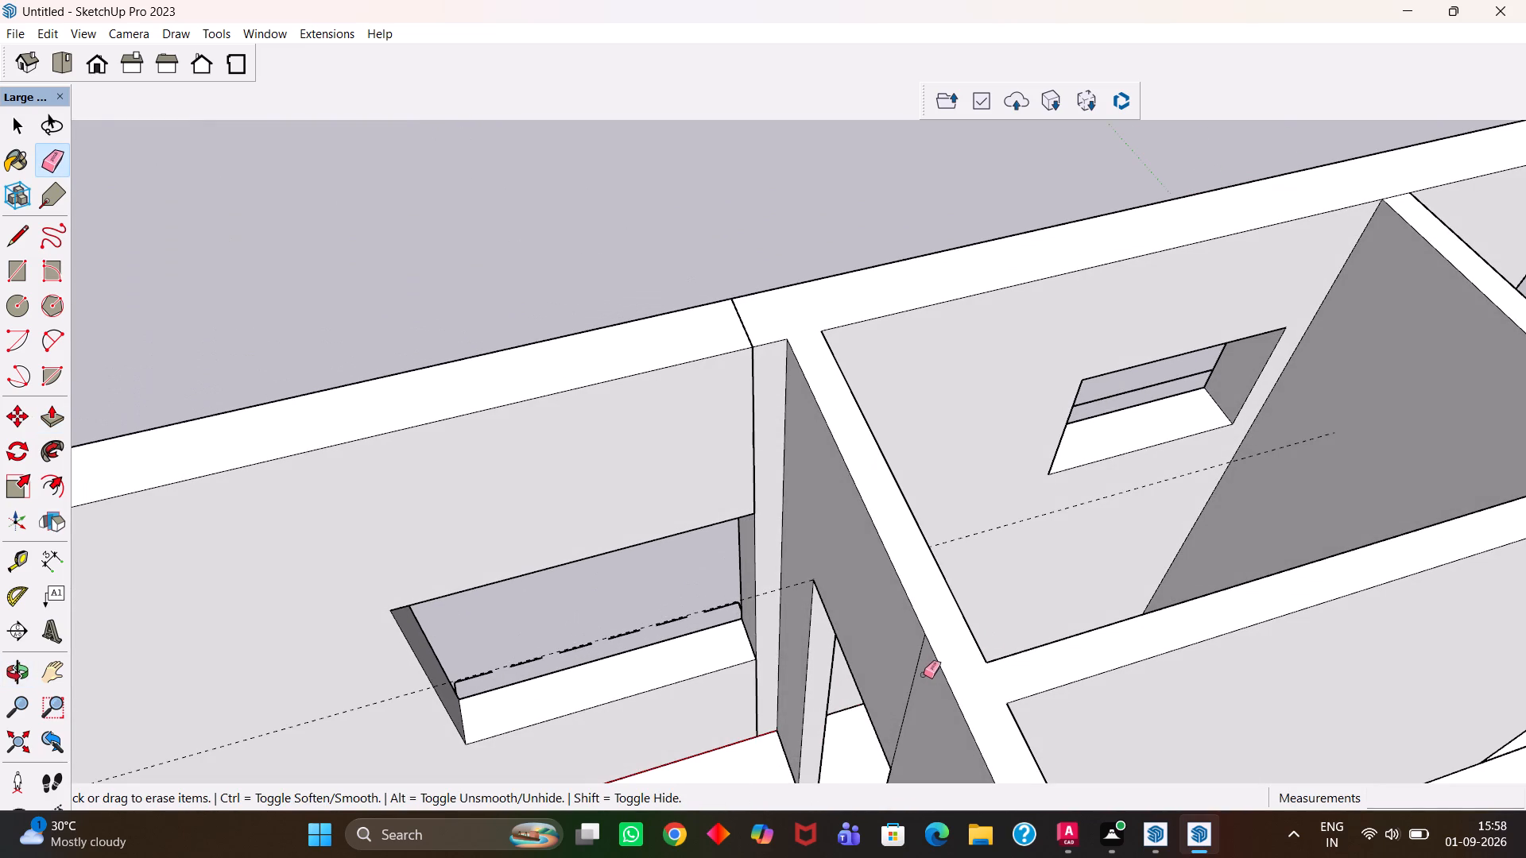
pyautogui.moveTo(921, 675); pyautogui.dragTo(914, 658)
# Erase the guide line running through the large rear room and the two small side rooms.
pyautogui.scroll(-9, 880, 643)
pyautogui.press('h')
pyautogui.moveTo(925, 623); pyautogui.dragTo(909, 629, button='middle')
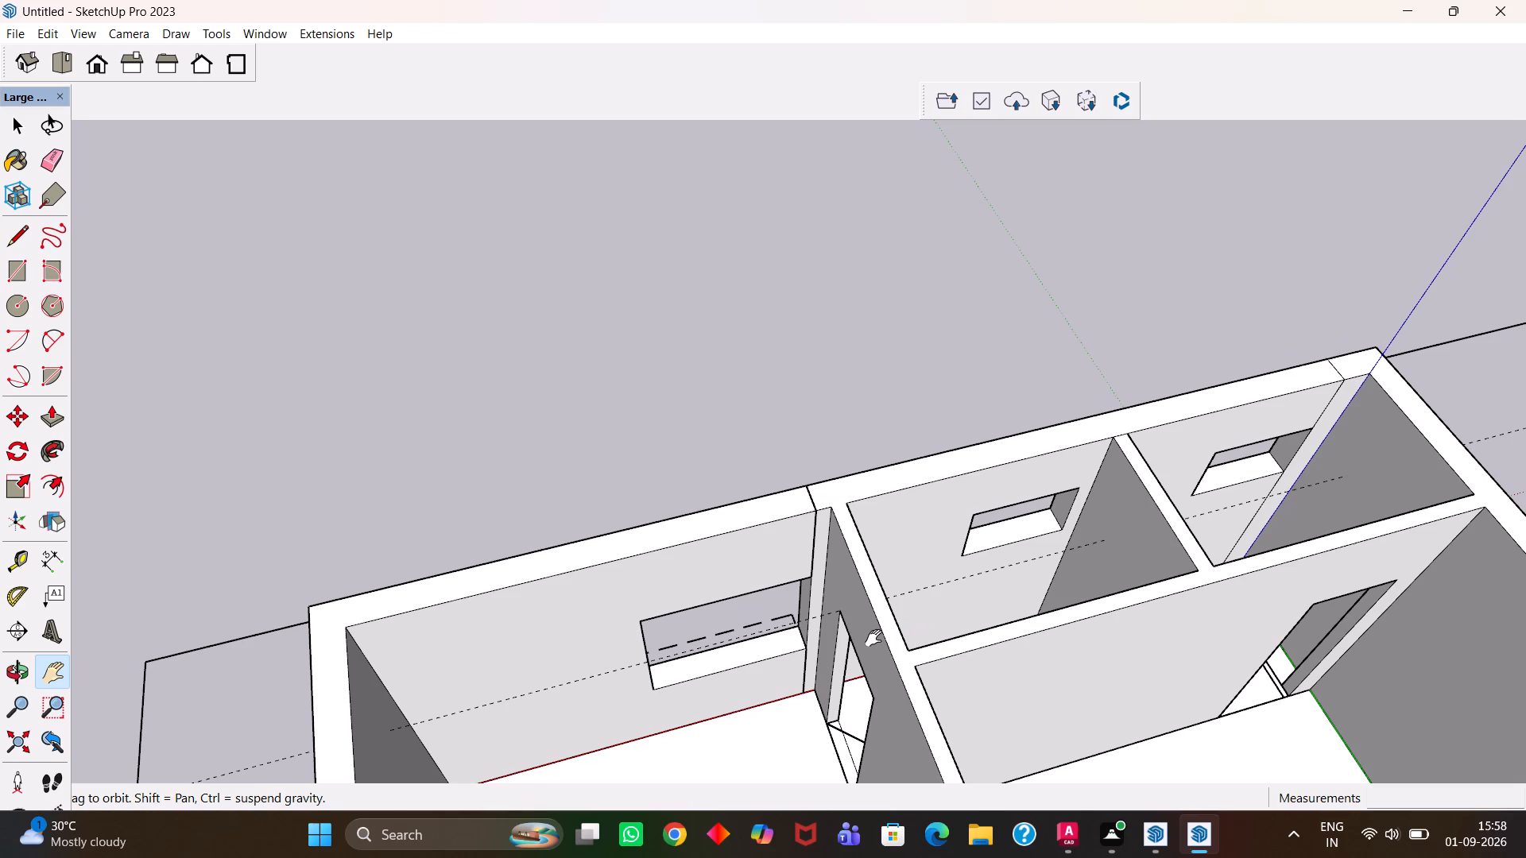
pyautogui.scroll(-4, 873, 638)
pyautogui.moveTo(942, 616); pyautogui.dragTo(891, 640, button='middle')
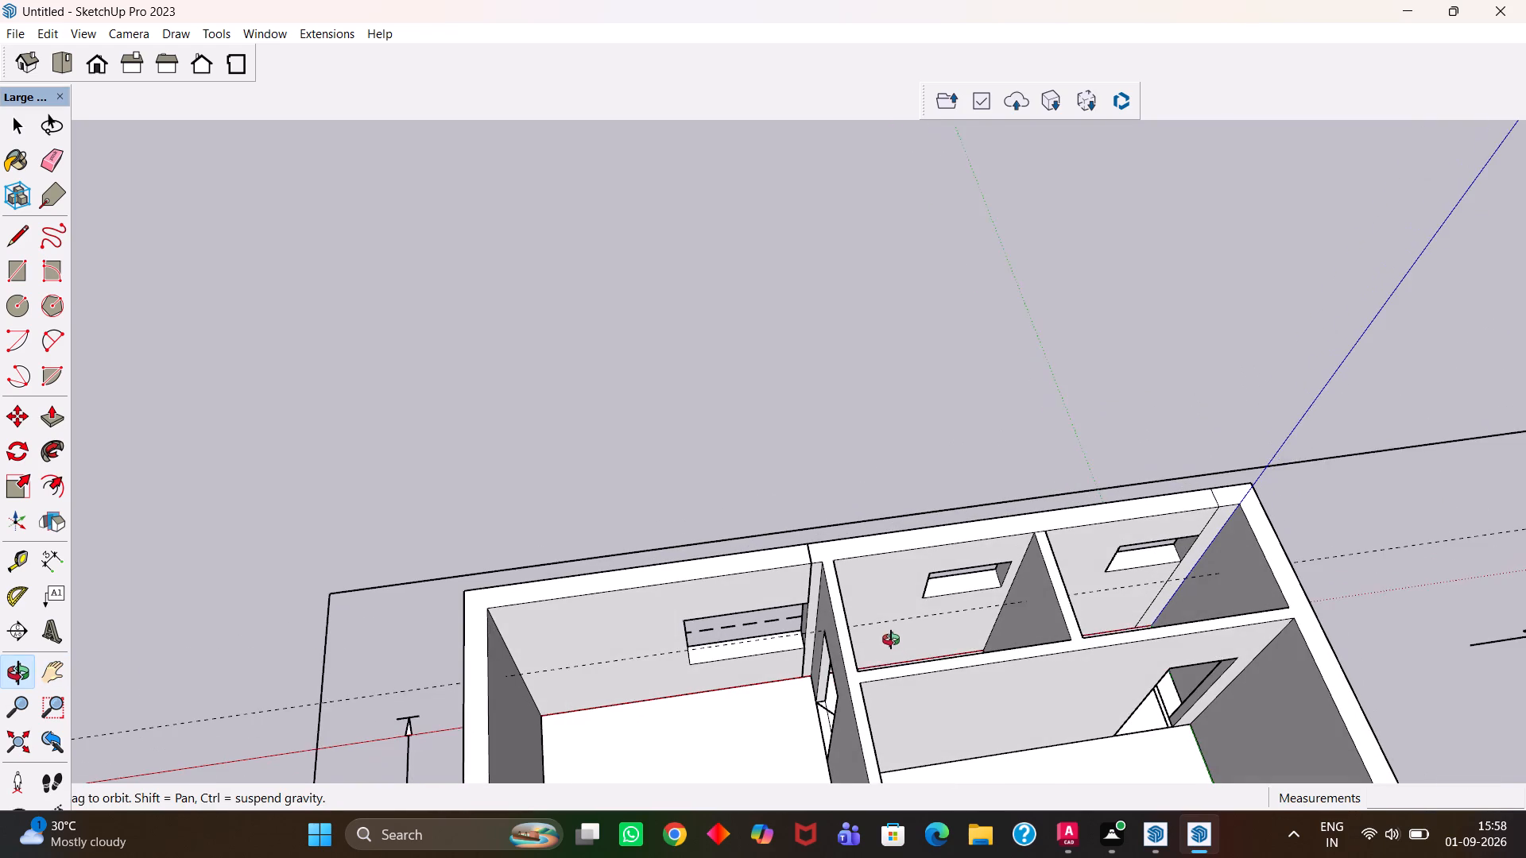
pyautogui.moveTo(891, 640); pyautogui.dragTo(893, 643, button='middle')
pyautogui.scroll(2, 896, 647)
pyautogui.press('e')
pyautogui.moveTo(889, 620); pyautogui.dragTo(888, 619)
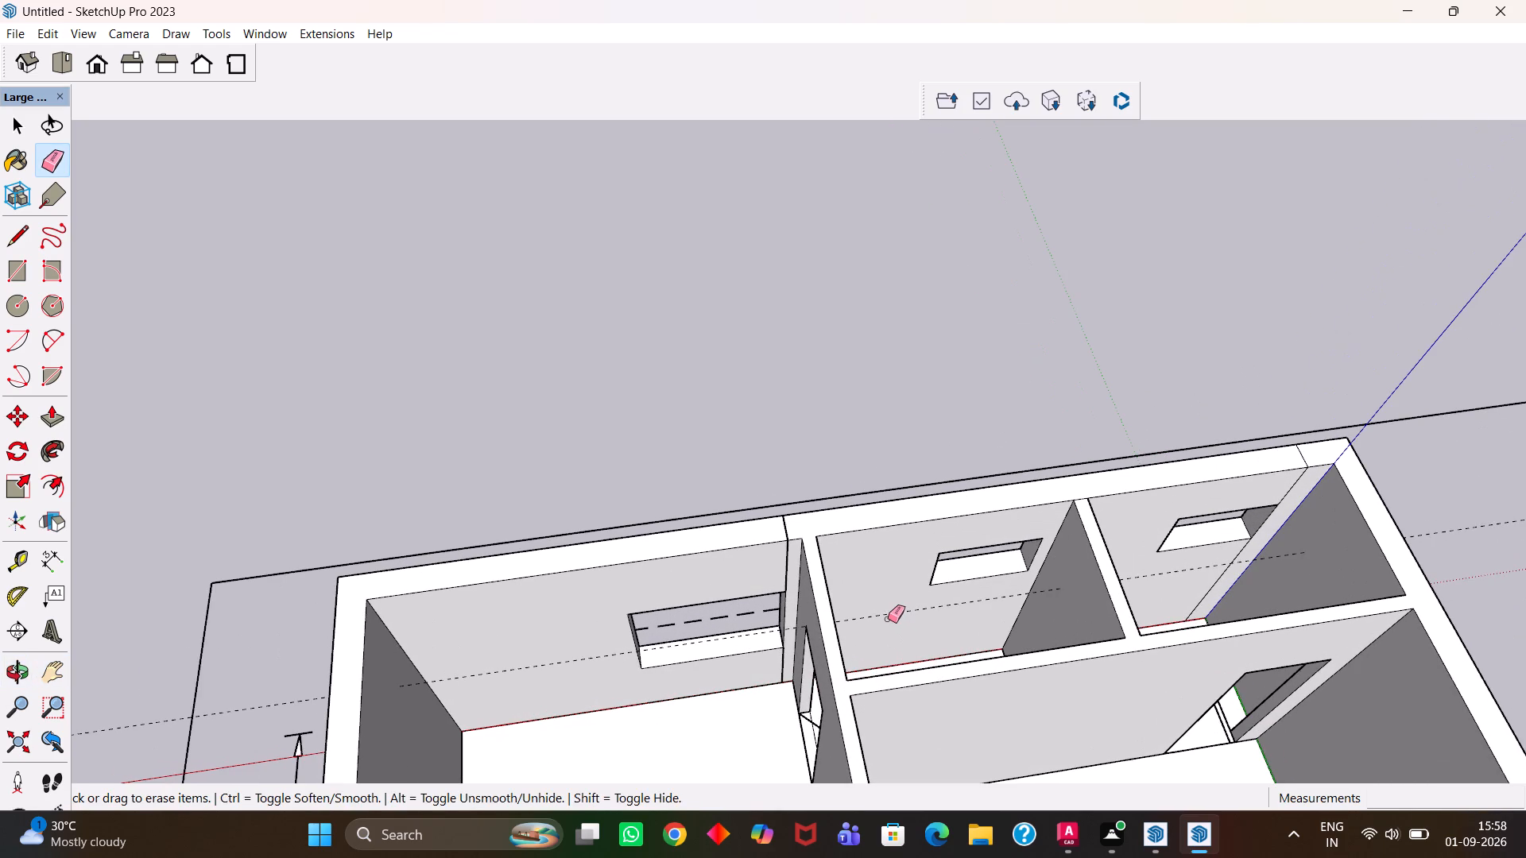
pyautogui.moveTo(888, 619); pyautogui.dragTo(888, 612)
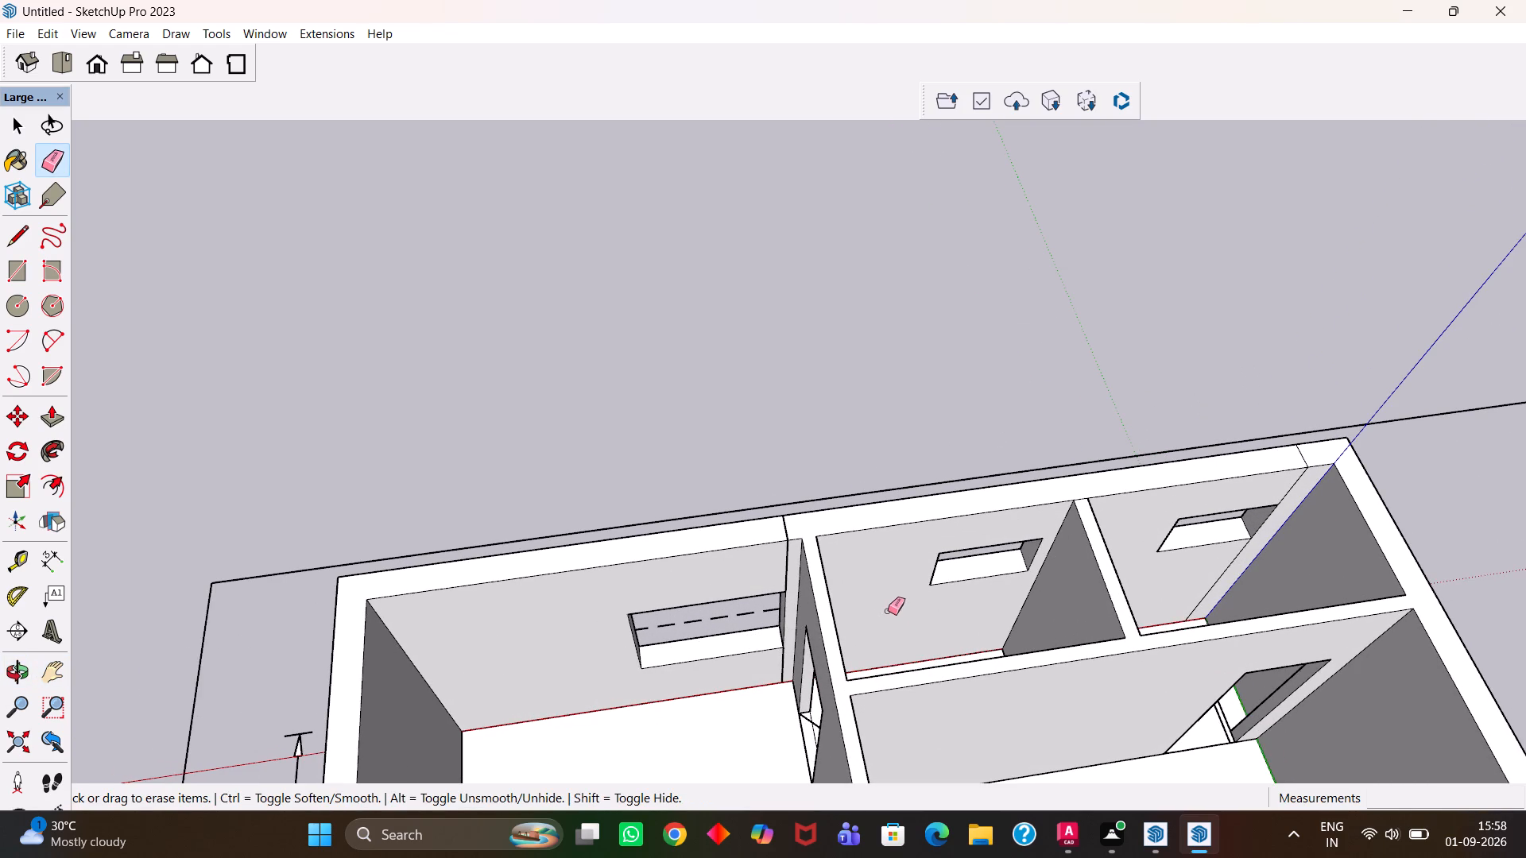
# Examine the rooms and wall openings from above and around to the front entrance for places still needing work.
pyautogui.press('h')
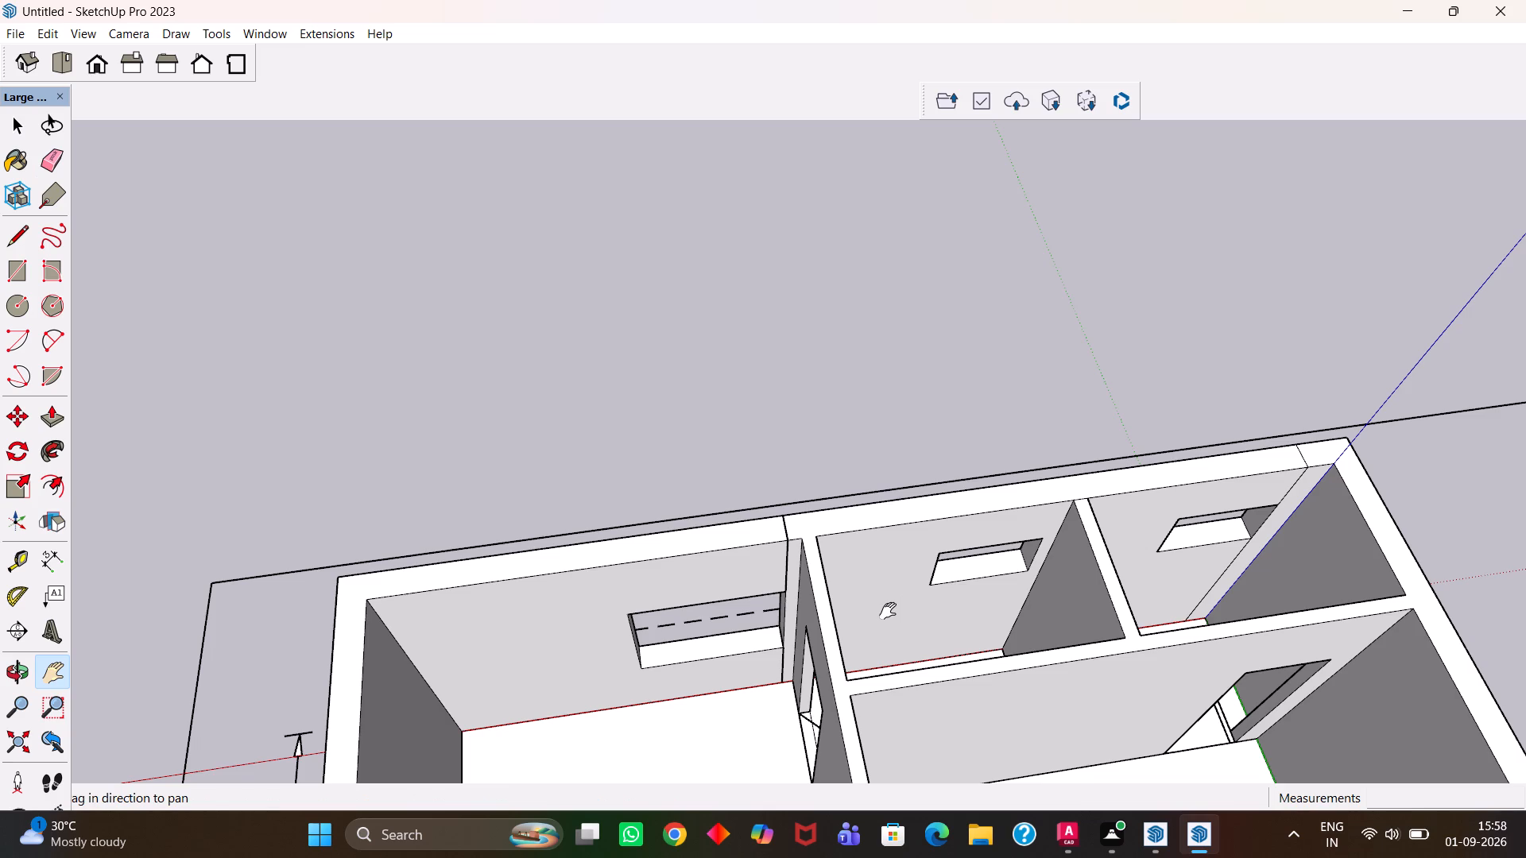
pyautogui.scroll(-5, 880, 616)
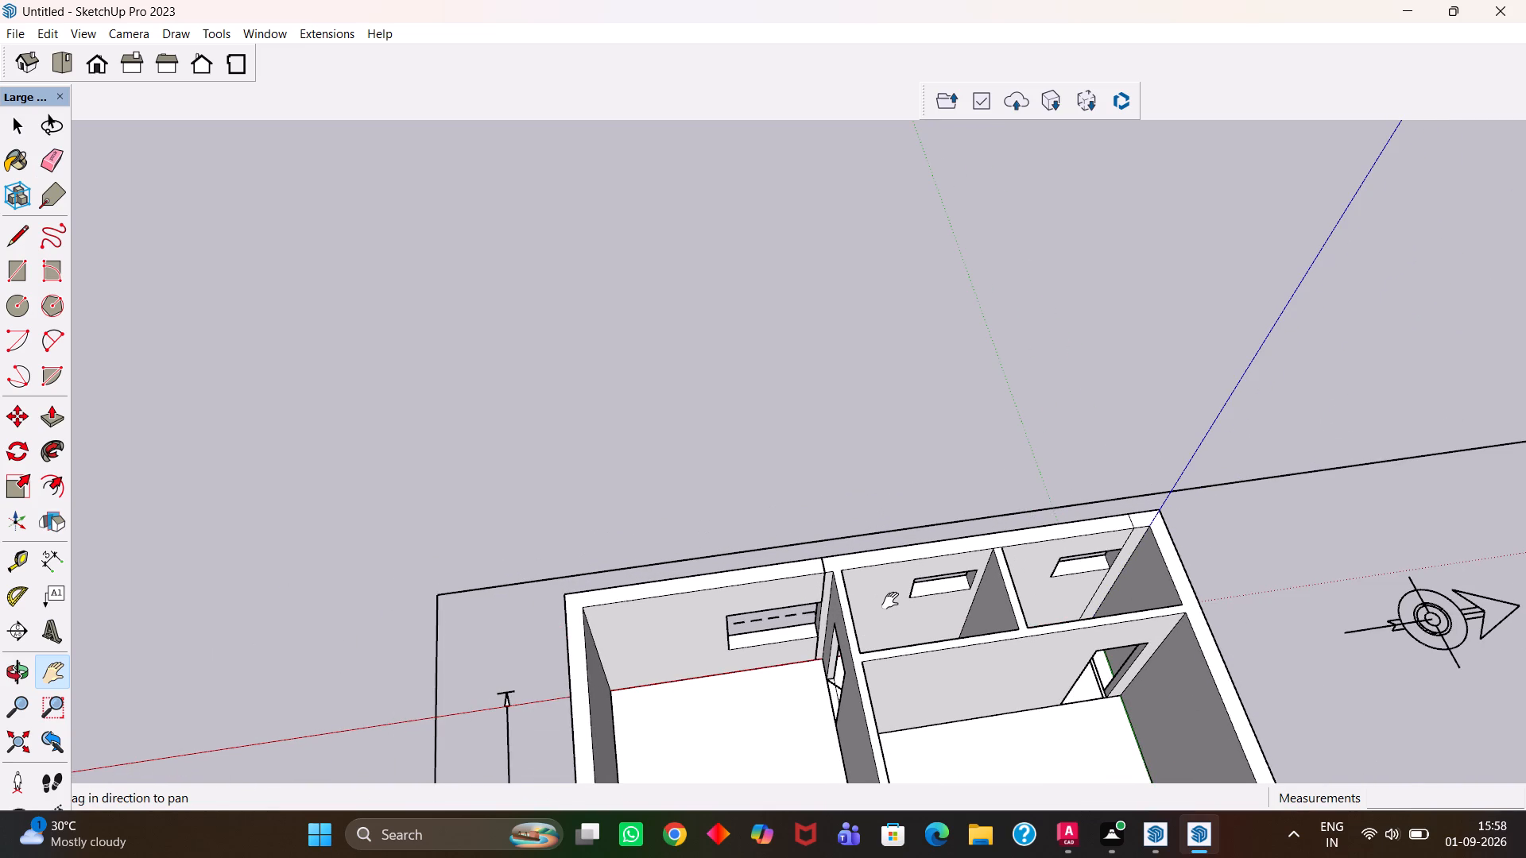
pyautogui.scroll(3, 890, 601)
pyautogui.scroll(-4, 891, 601)
pyautogui.moveTo(951, 601); pyautogui.dragTo(921, 670, button='middle')
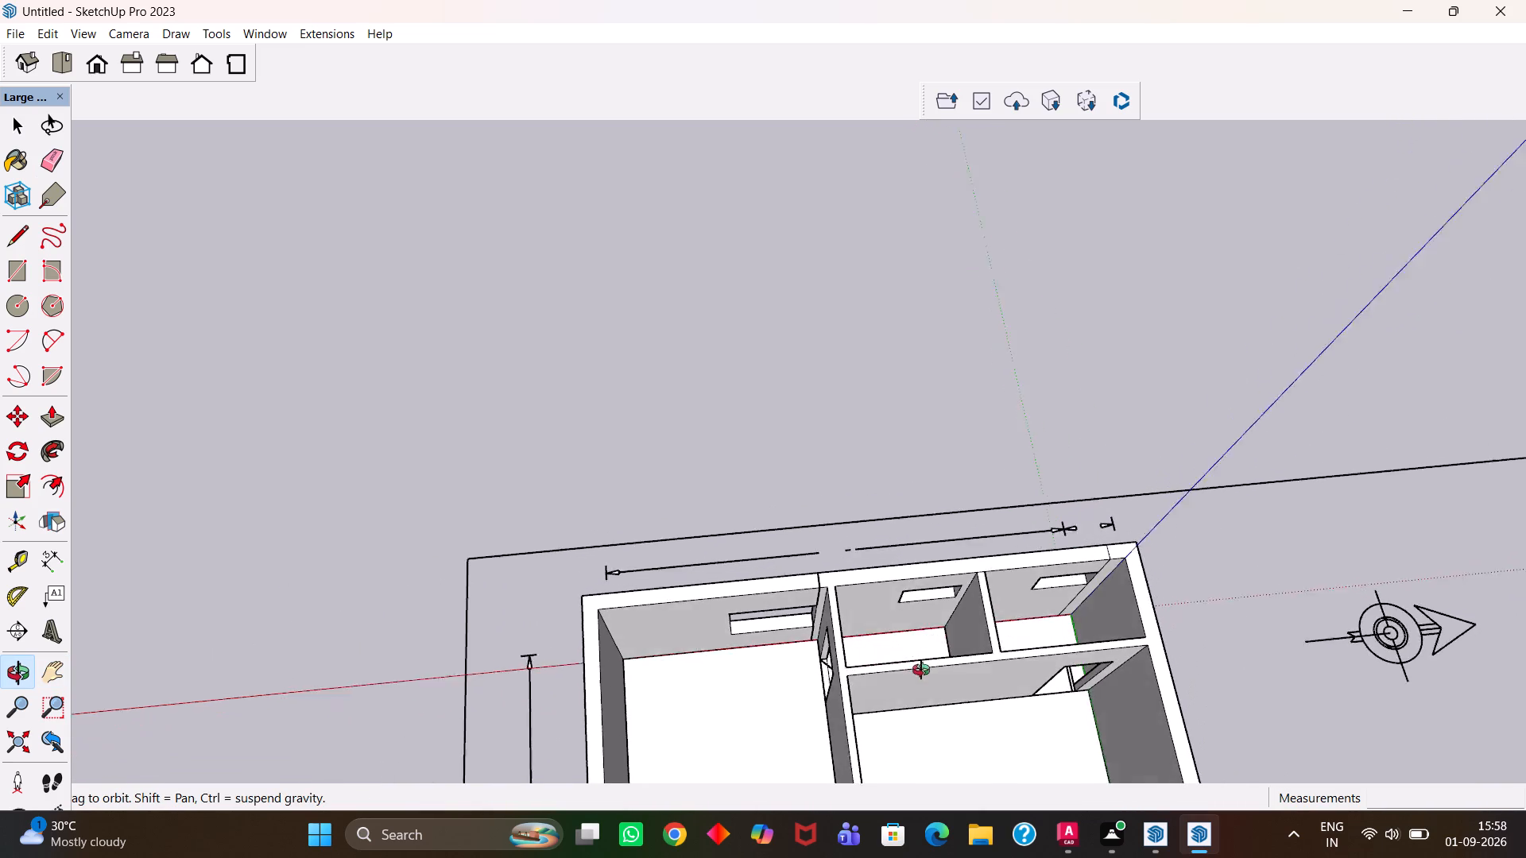
pyautogui.moveTo(921, 670); pyautogui.dragTo(900, 678, button='middle')
pyautogui.scroll(1, 900, 678)
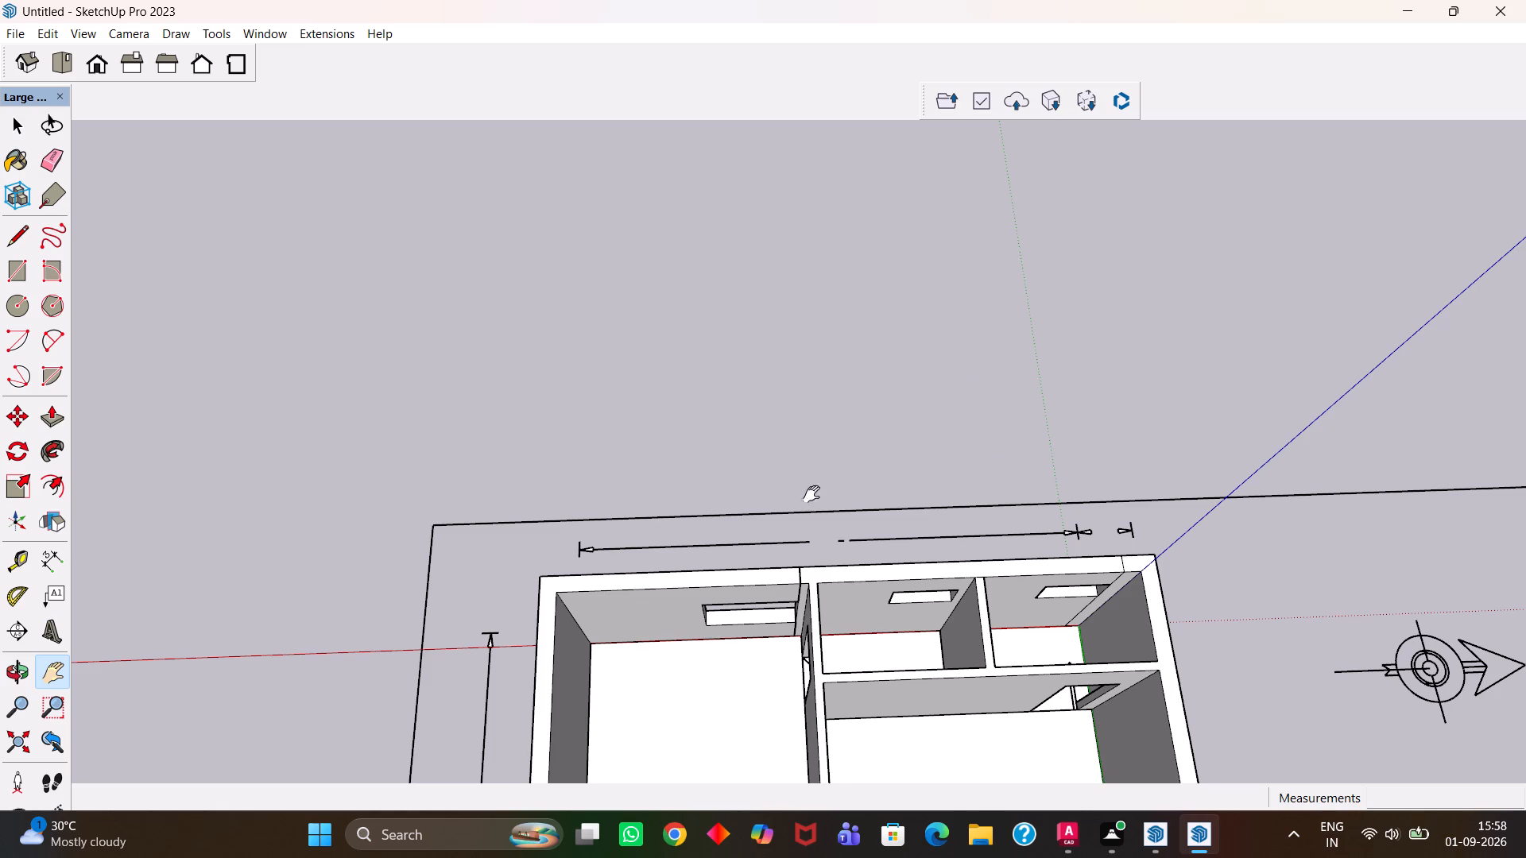
pyautogui.scroll(-5, 858, 561)
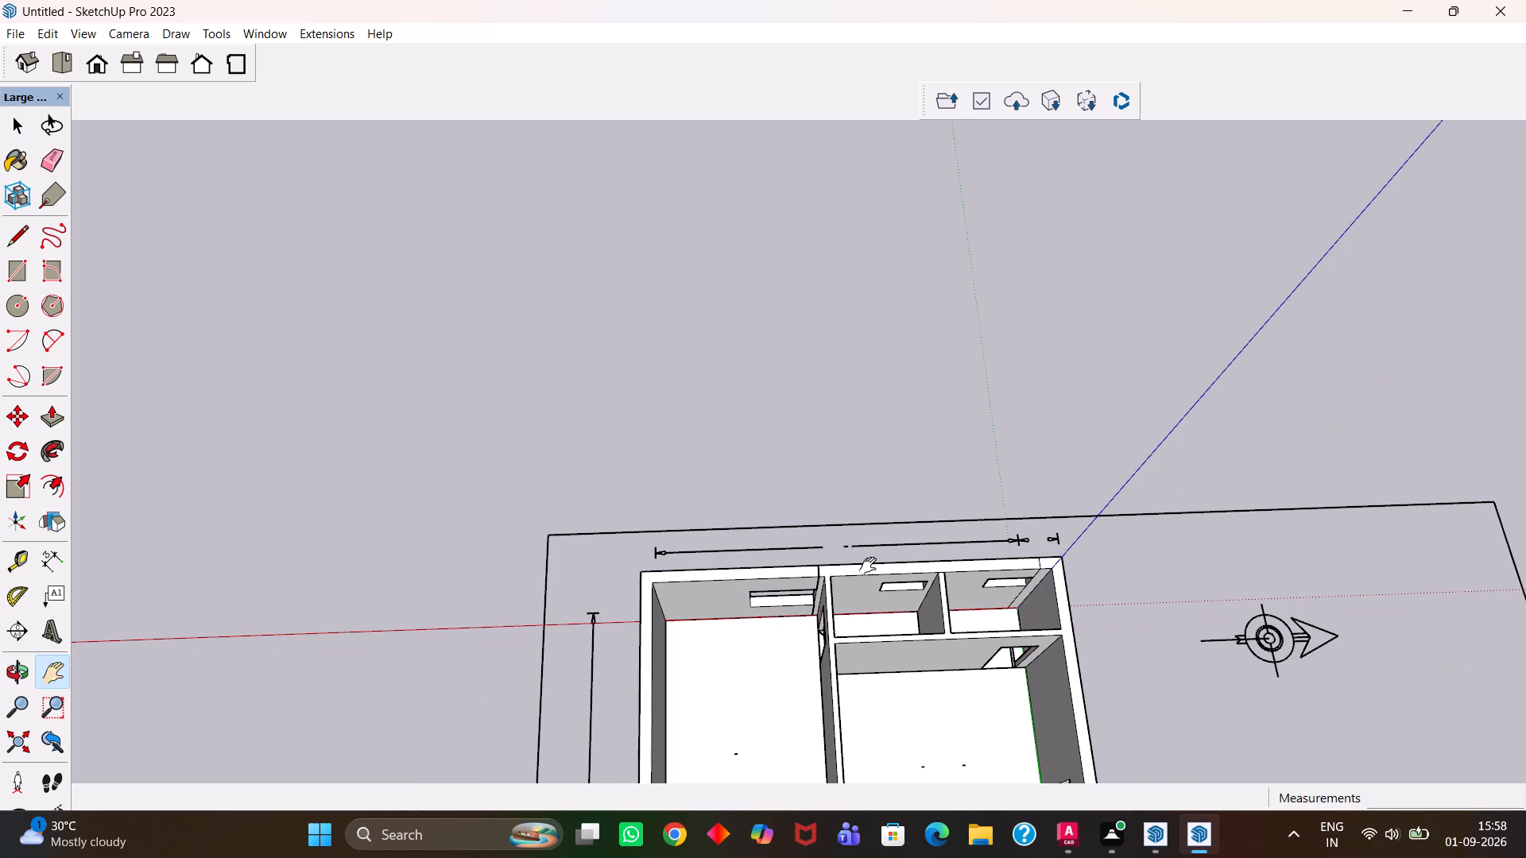
pyautogui.scroll(3, 895, 637)
pyautogui.press('h')
pyautogui.moveTo(970, 686); pyautogui.dragTo(909, 520)
pyautogui.scroll(-5, 909, 518)
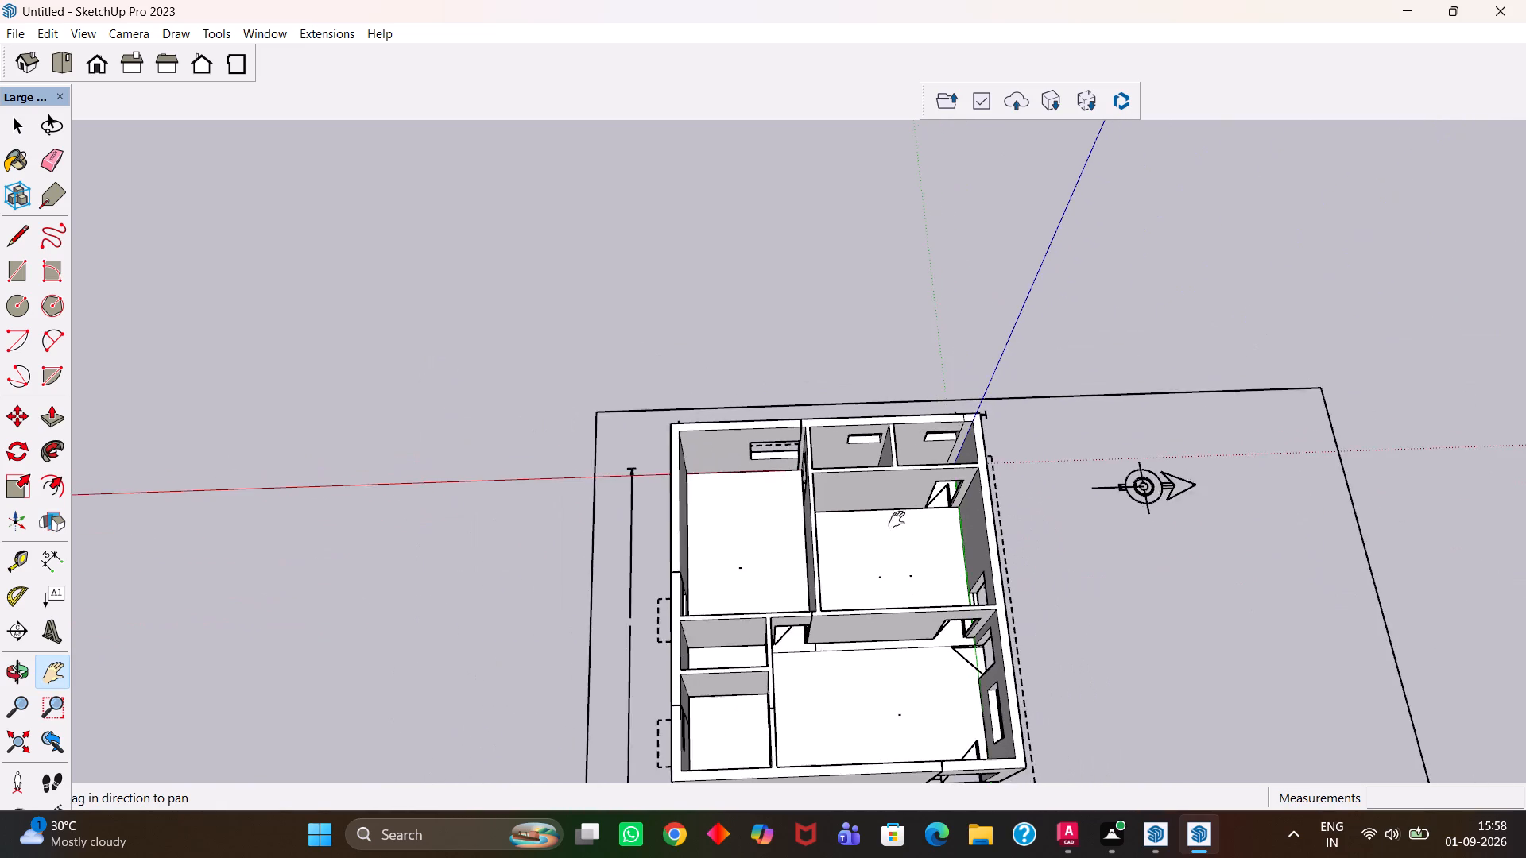
pyautogui.moveTo(838, 520); pyautogui.dragTo(848, 605, button='middle')
pyautogui.scroll(1, 845, 533)
pyautogui.scroll(4, 848, 605)
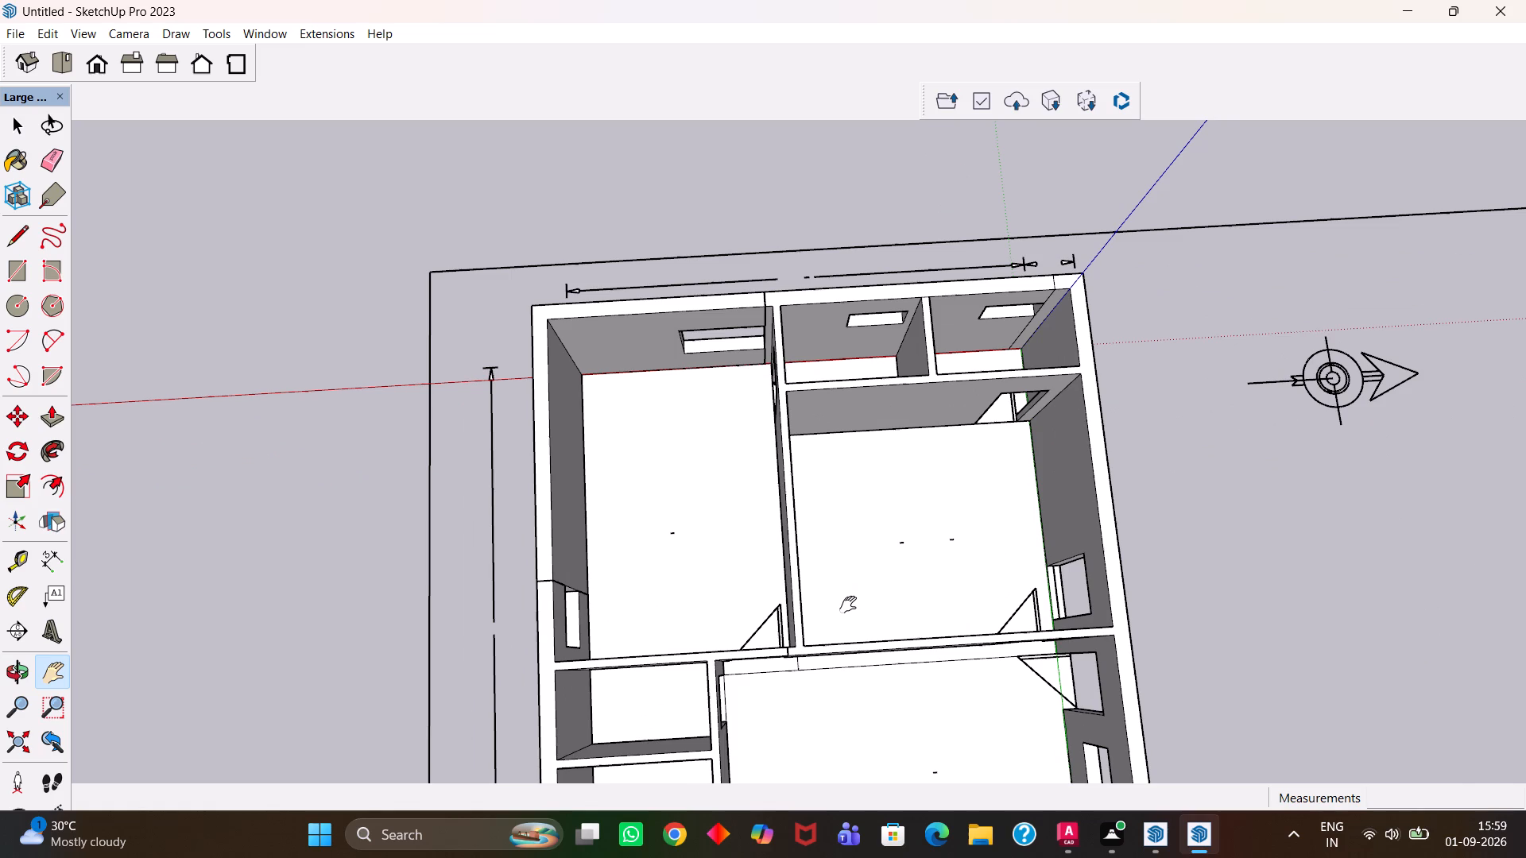
pyautogui.press('h')
pyautogui.scroll(-6, 839, 594)
pyautogui.scroll(4, 839, 595)
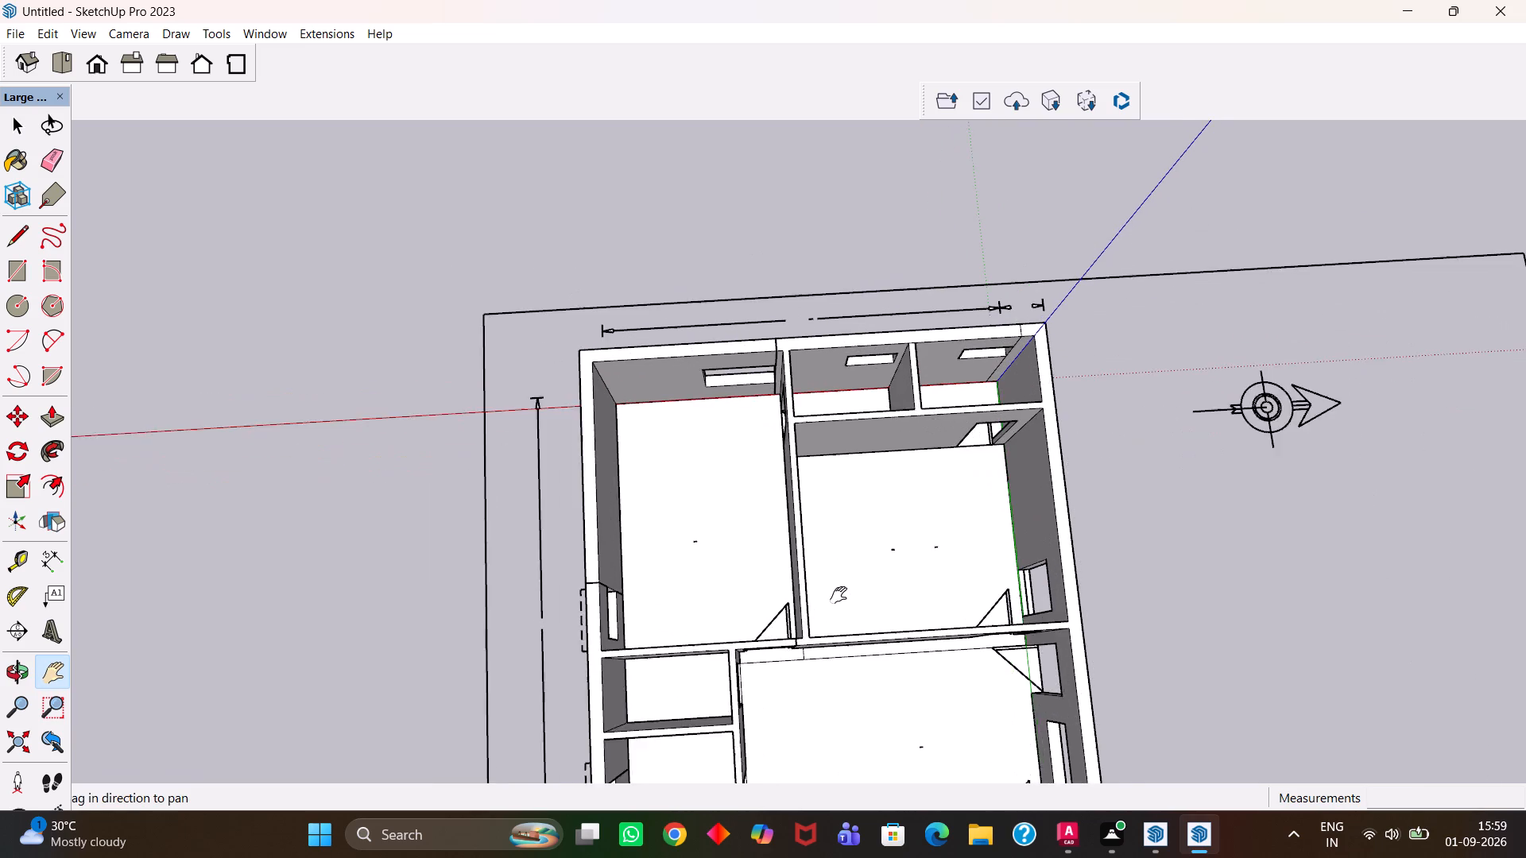
pyautogui.scroll(2, 839, 595)
pyautogui.scroll(-7, 839, 595)
pyautogui.scroll(2, 853, 662)
pyautogui.moveTo(837, 655); pyautogui.dragTo(763, 555, button='middle')
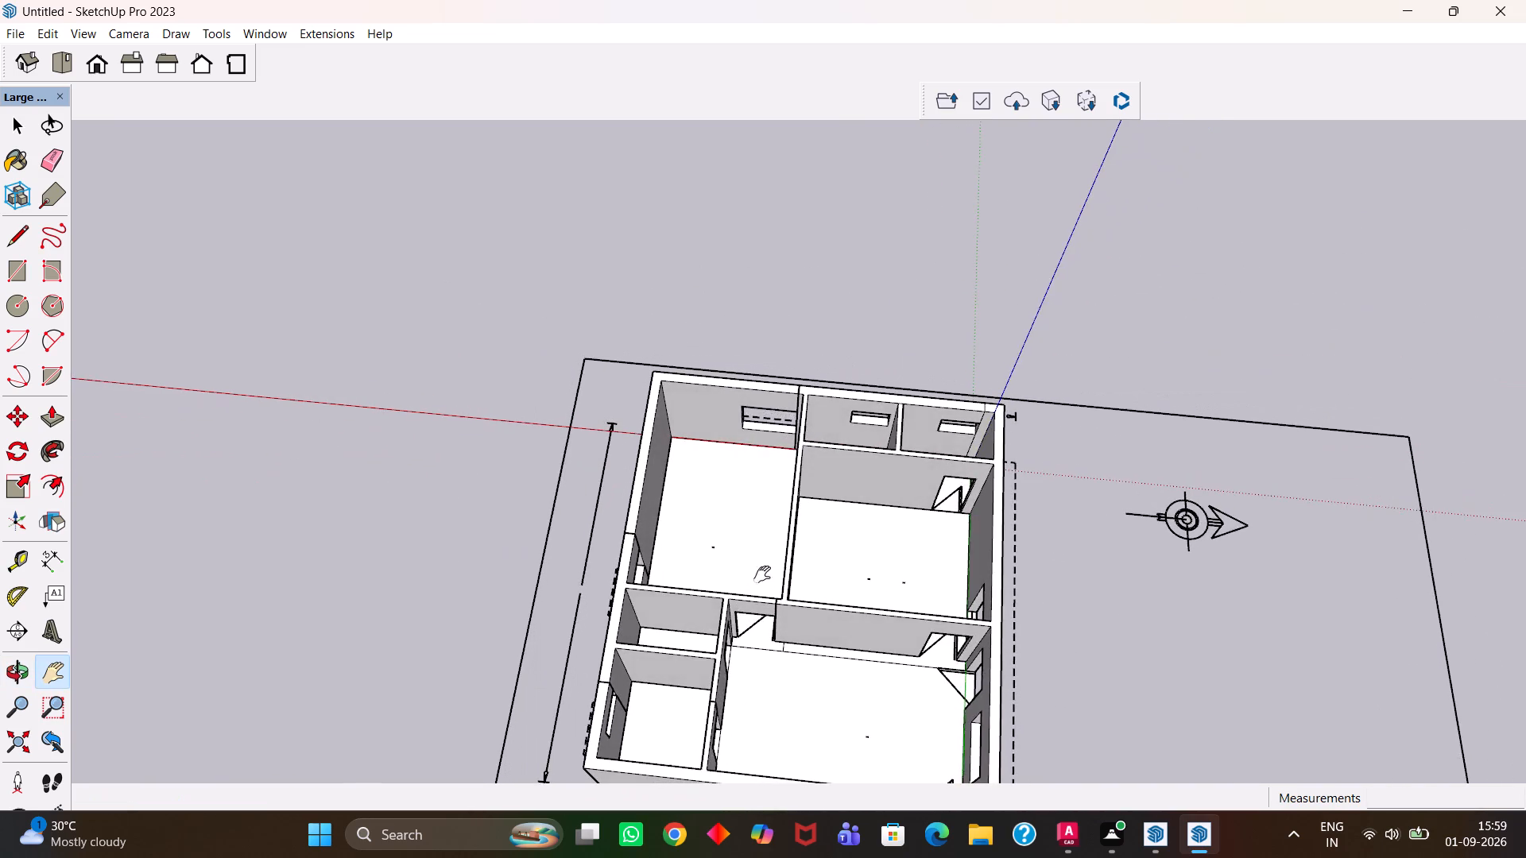
pyautogui.scroll(6, 771, 628)
pyautogui.scroll(-6, 771, 628)
pyautogui.moveTo(835, 626); pyautogui.dragTo(629, 582, button='middle')
pyautogui.scroll(1, 812, 628)
pyautogui.scroll(1, 649, 560)
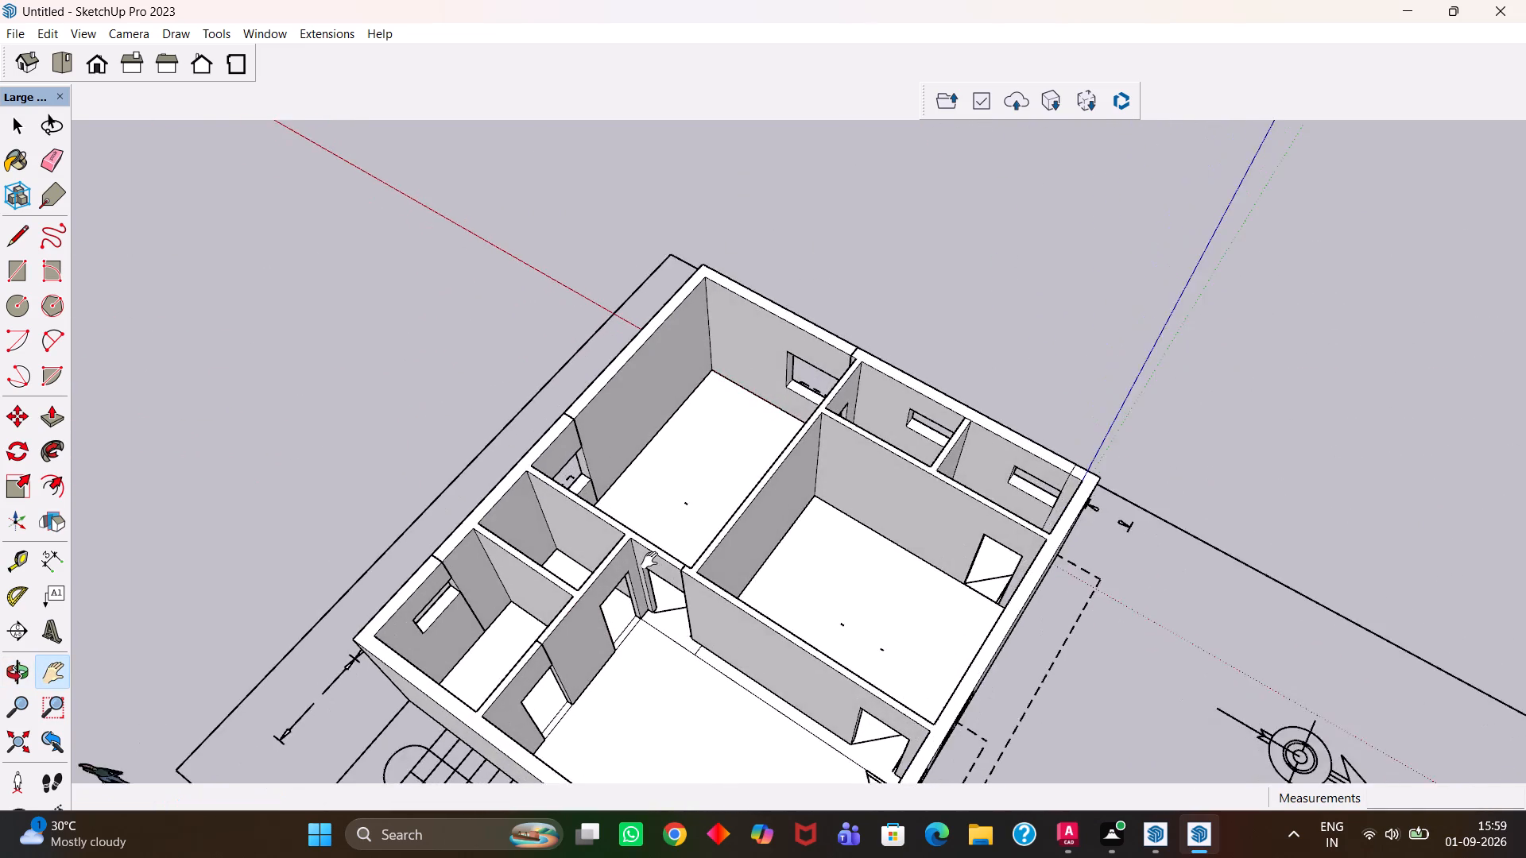
pyautogui.scroll(-4, 654, 562)
pyautogui.scroll(-4, 745, 620)
pyautogui.moveTo(789, 573); pyautogui.dragTo(805, 569, button='middle')
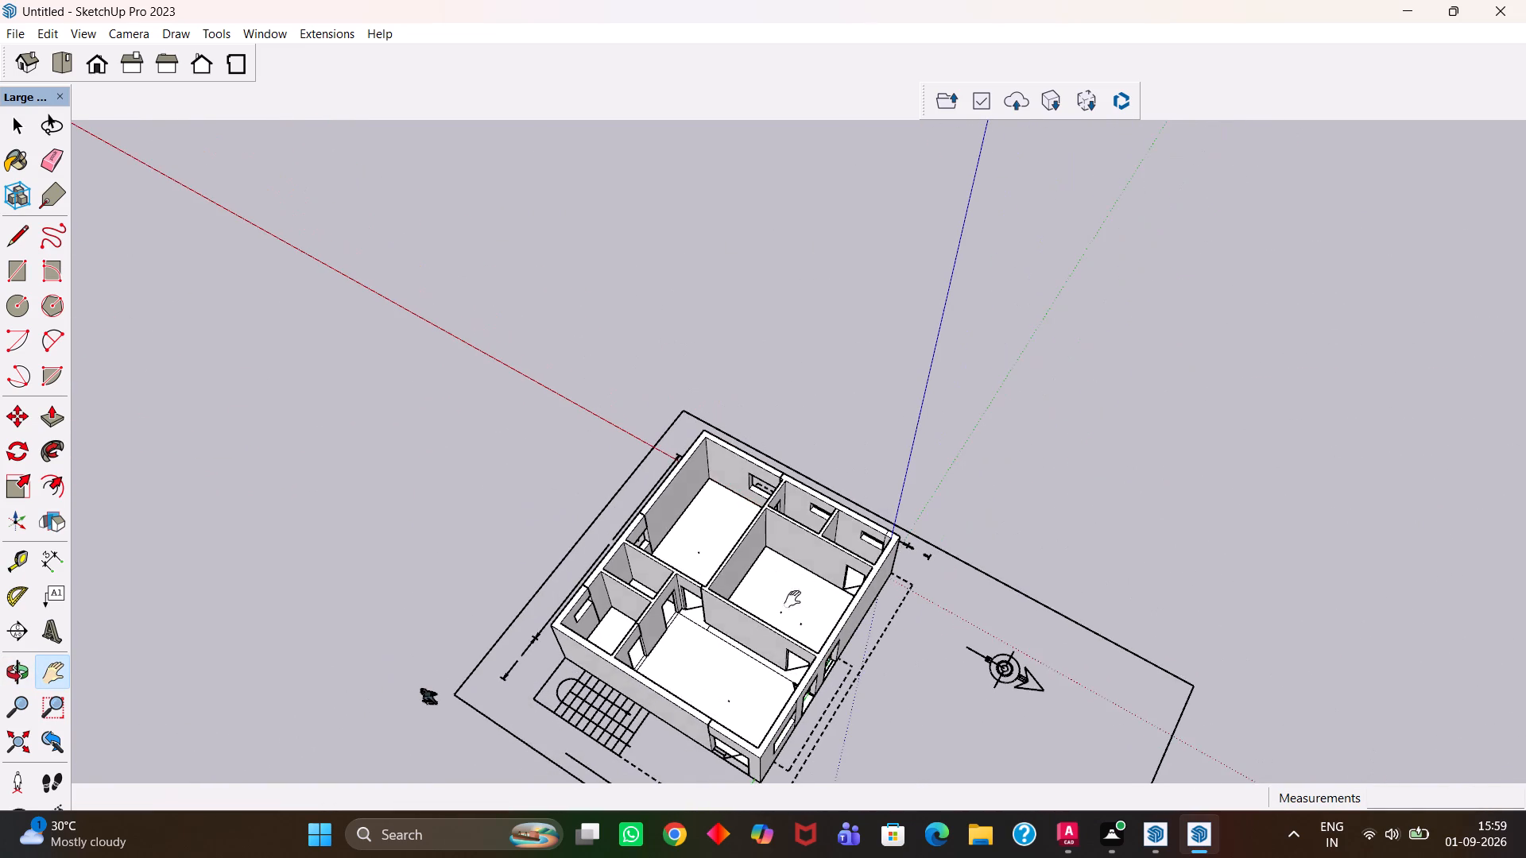
pyautogui.moveTo(712, 667); pyautogui.dragTo(987, 537, button='middle')
pyautogui.scroll(1, 730, 661)
pyautogui.scroll(6, 919, 656)
pyautogui.scroll(-8, 919, 660)
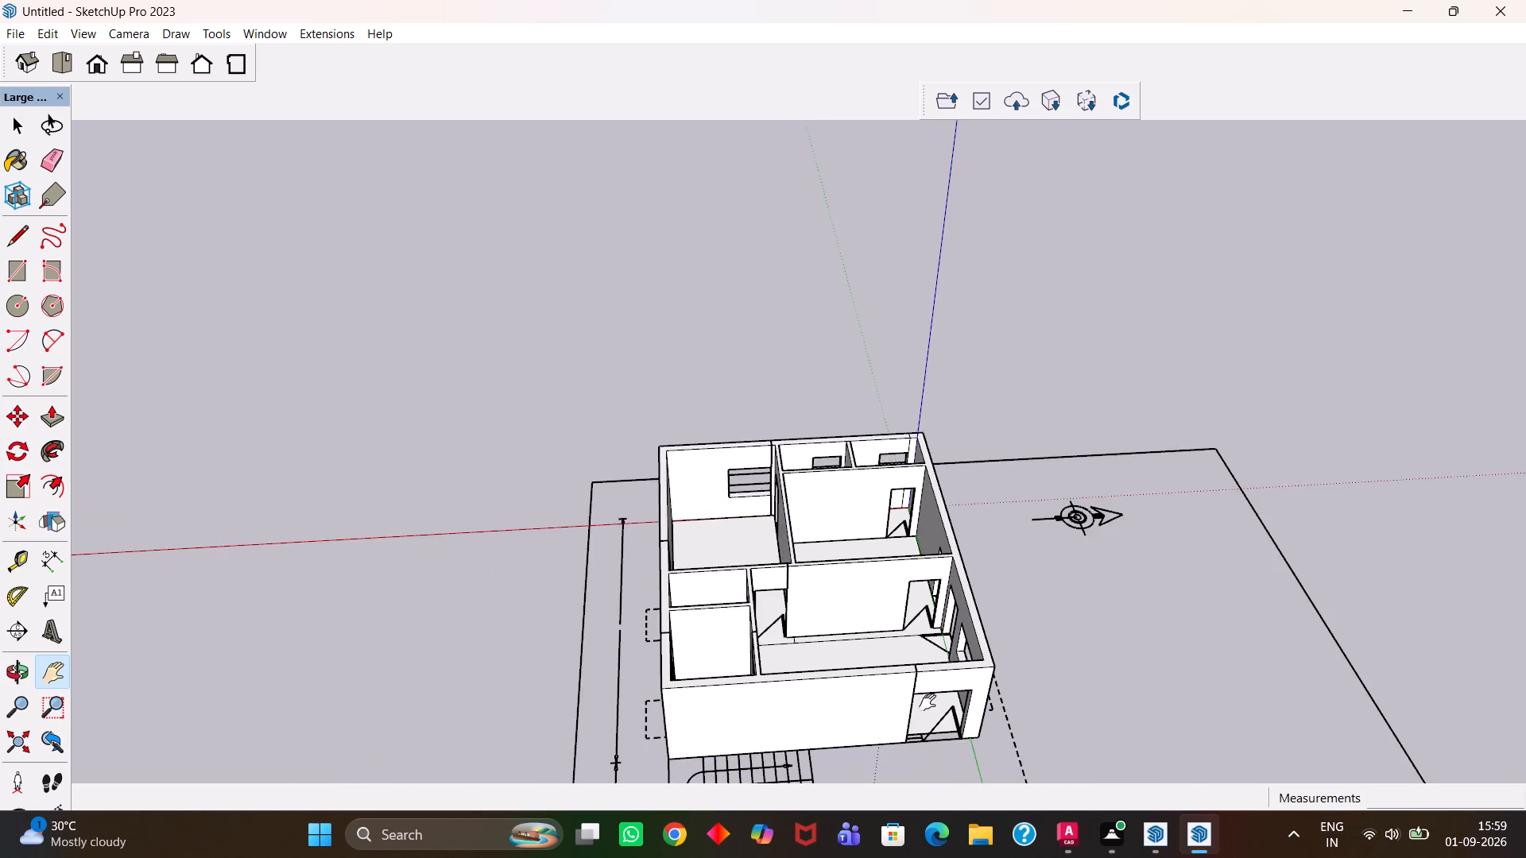
pyautogui.moveTo(928, 702); pyautogui.dragTo(850, 660)
pyautogui.scroll(5, 853, 663)
pyautogui.scroll(-2, 857, 668)
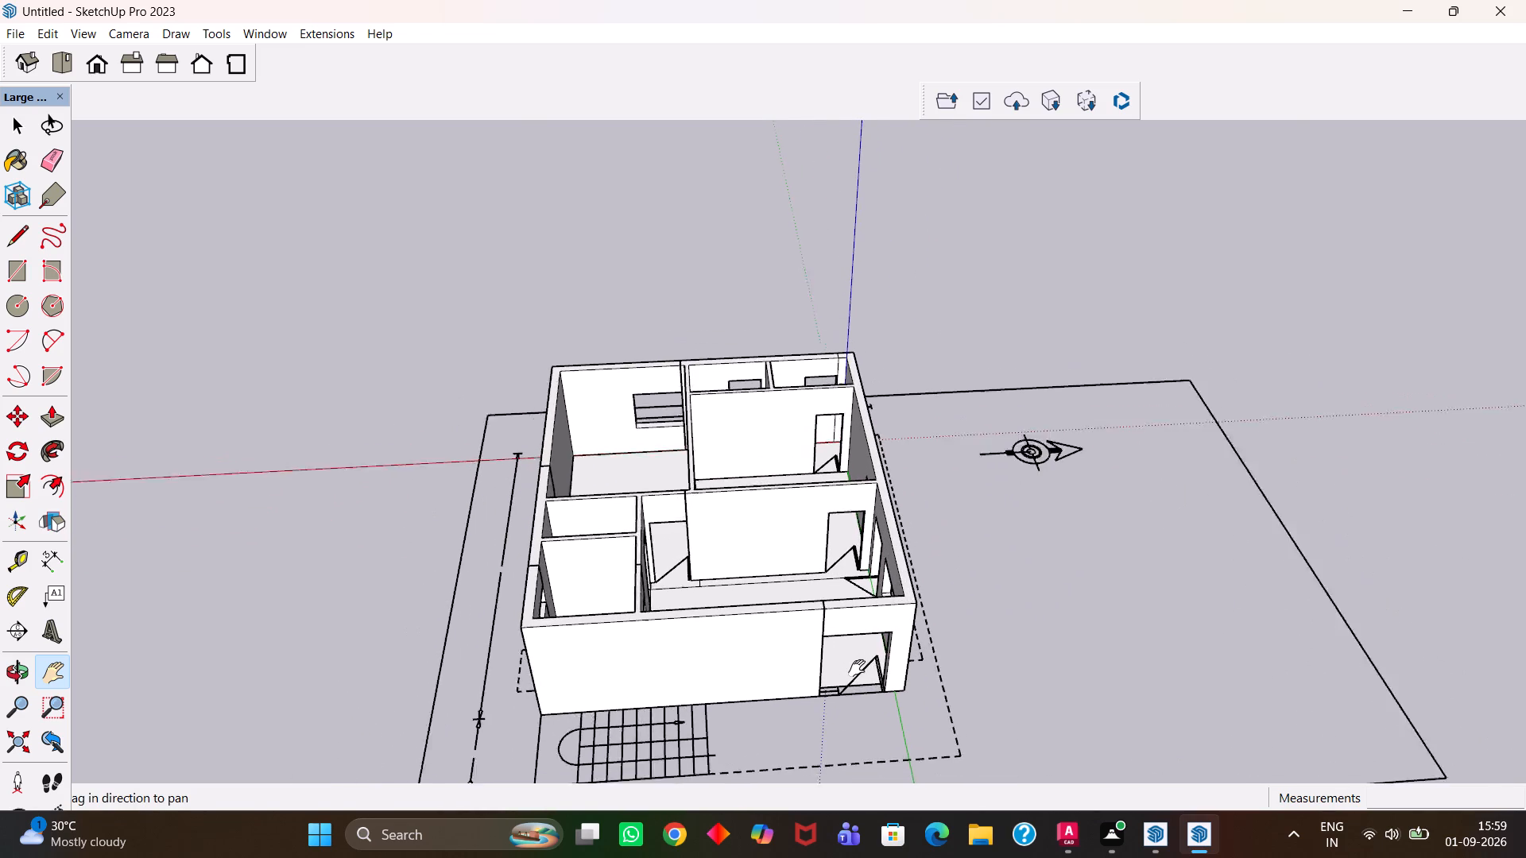
pyautogui.scroll(-2, 857, 668)
pyautogui.scroll(3, 877, 720)
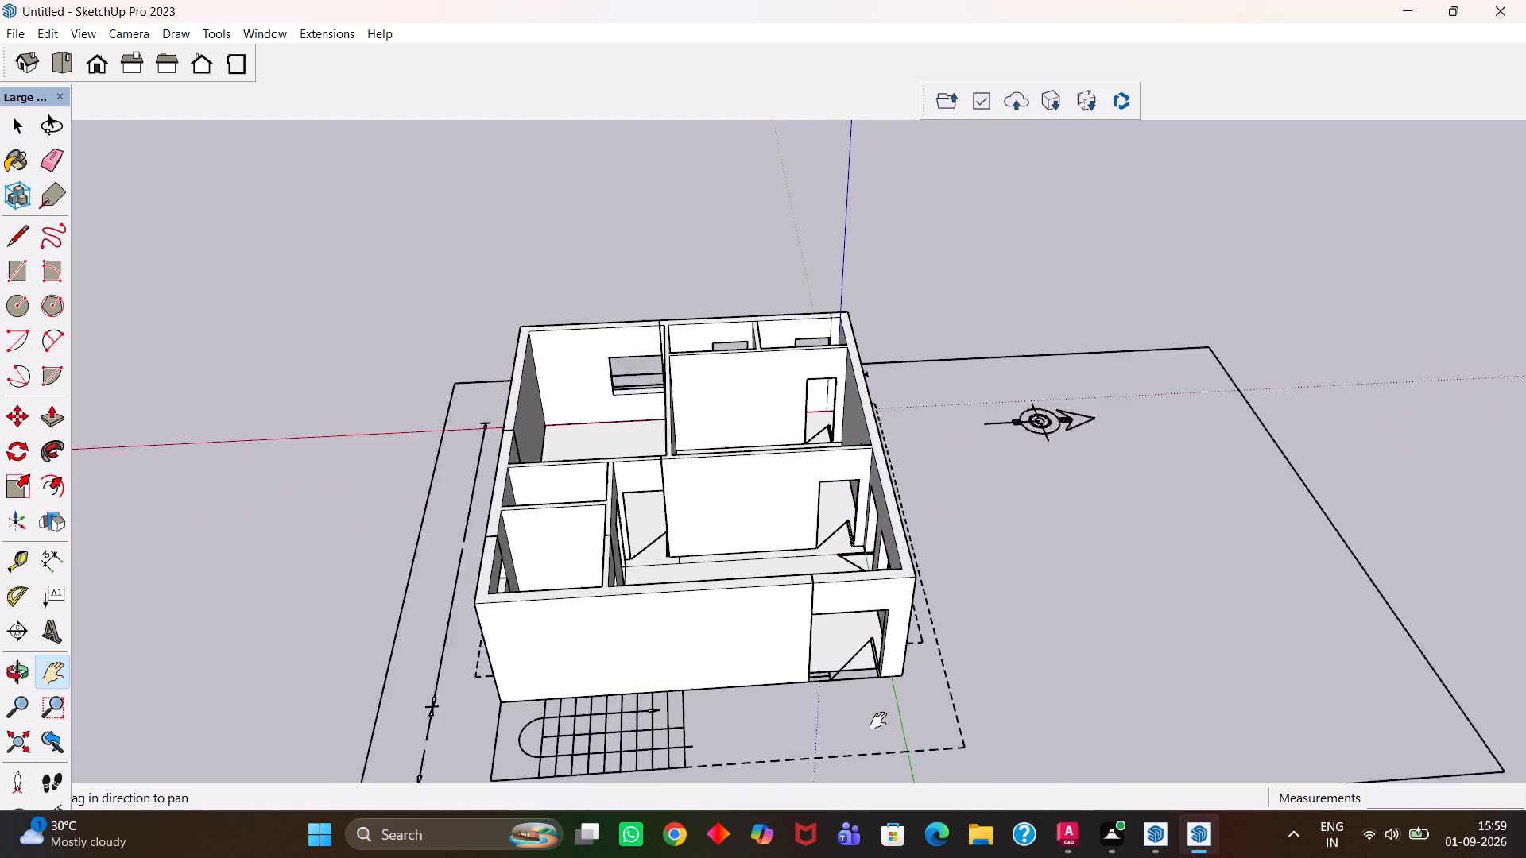
# Draw a rectangle about 1' 6" by 9" on the front entrance threshold, between the long wall's end and the door-swing corner.
pyautogui.scroll(2, 878, 721)
pyautogui.scroll(8, 803, 663)
pyautogui.moveTo(814, 678); pyautogui.dragTo(748, 670, button='middle')
pyautogui.scroll(4, 804, 681)
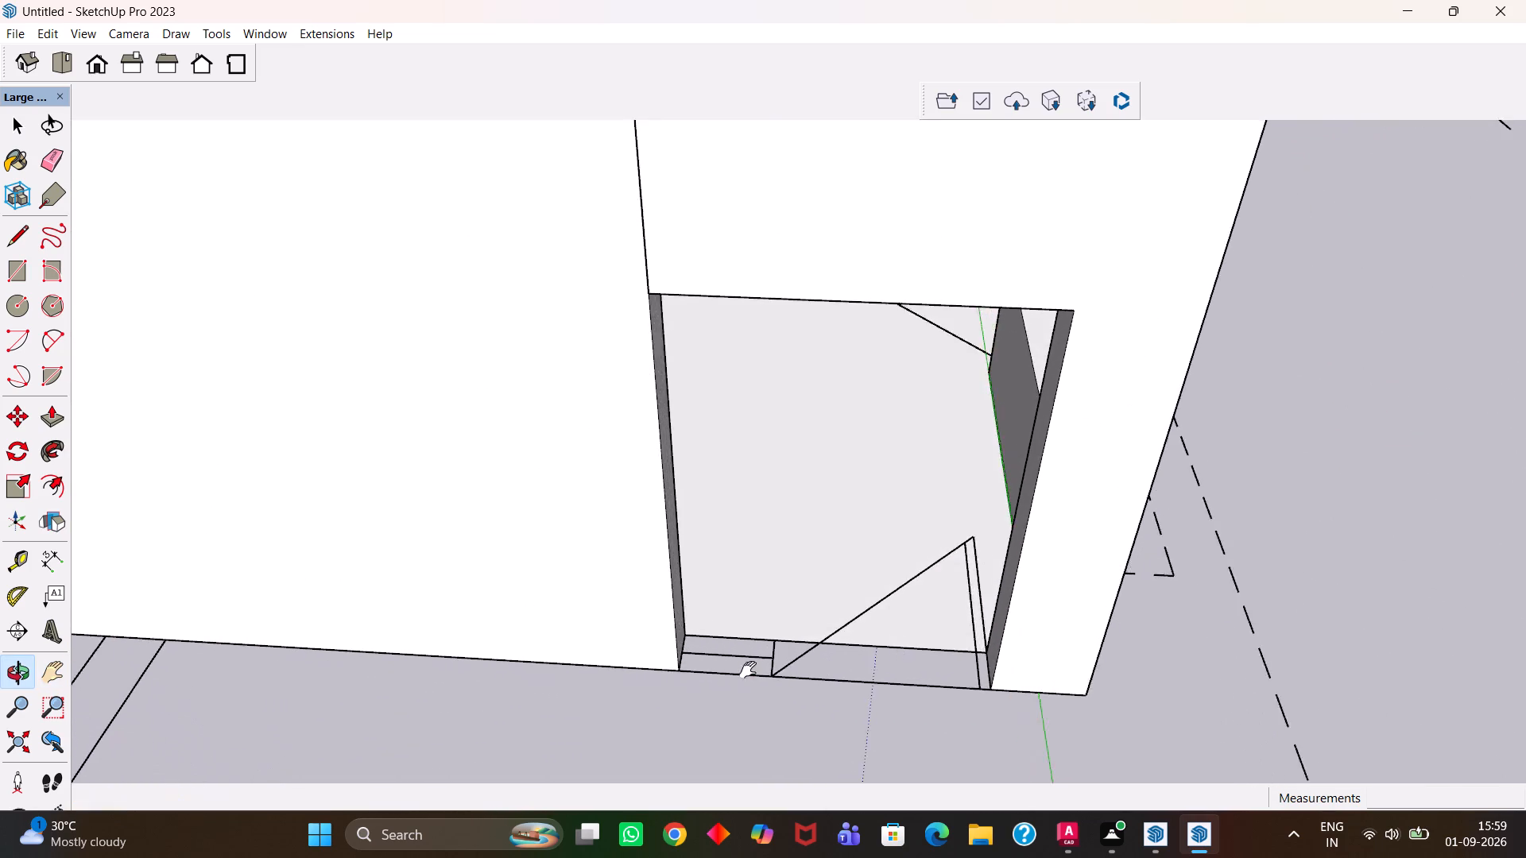
pyautogui.scroll(-4, 748, 670)
pyautogui.press('space')
pyautogui.click(748, 670)
pyautogui.click(744, 667)
pyautogui.scroll(4, 741, 662)
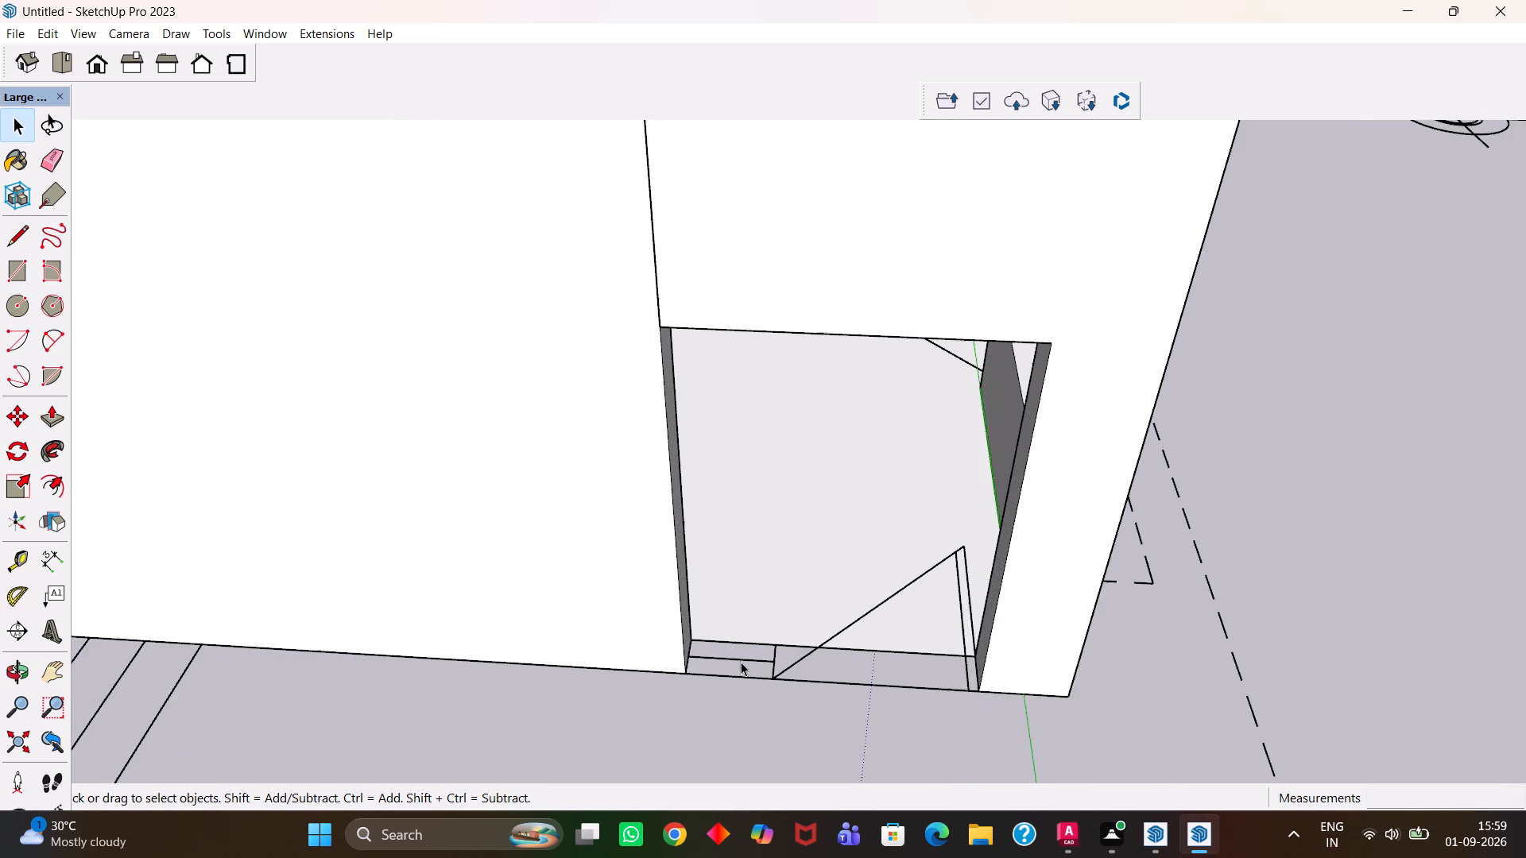
pyautogui.scroll(5, 741, 662)
pyautogui.press('h')
pyautogui.moveTo(741, 661); pyautogui.dragTo(708, 612)
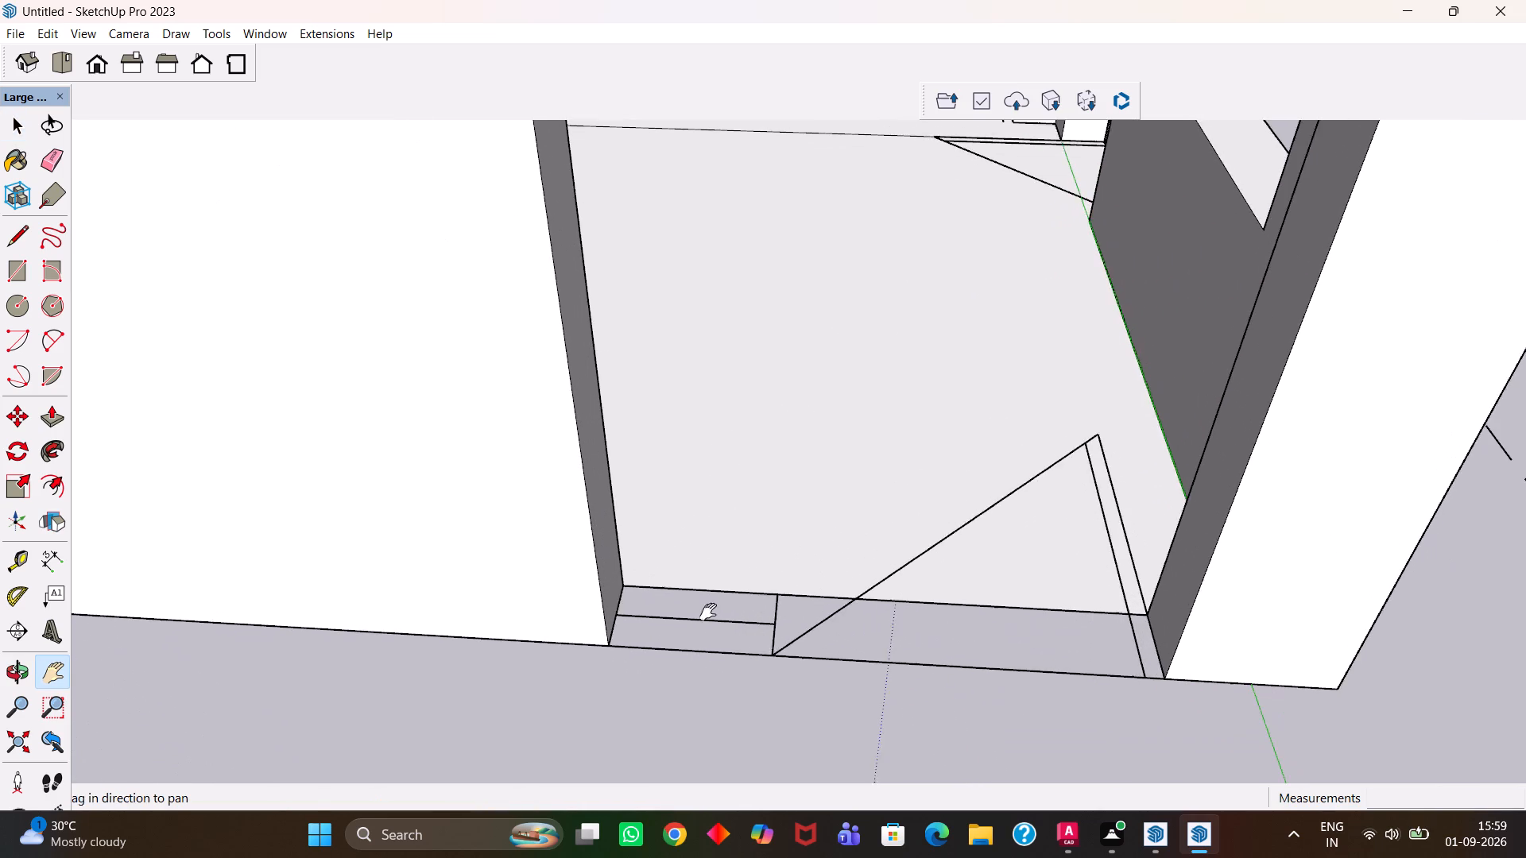
pyautogui.moveTo(708, 612); pyautogui.dragTo(706, 599)
pyautogui.moveTo(706, 593); pyautogui.dragTo(693, 630, button='middle')
pyautogui.scroll(2, 694, 632)
pyautogui.press('r')
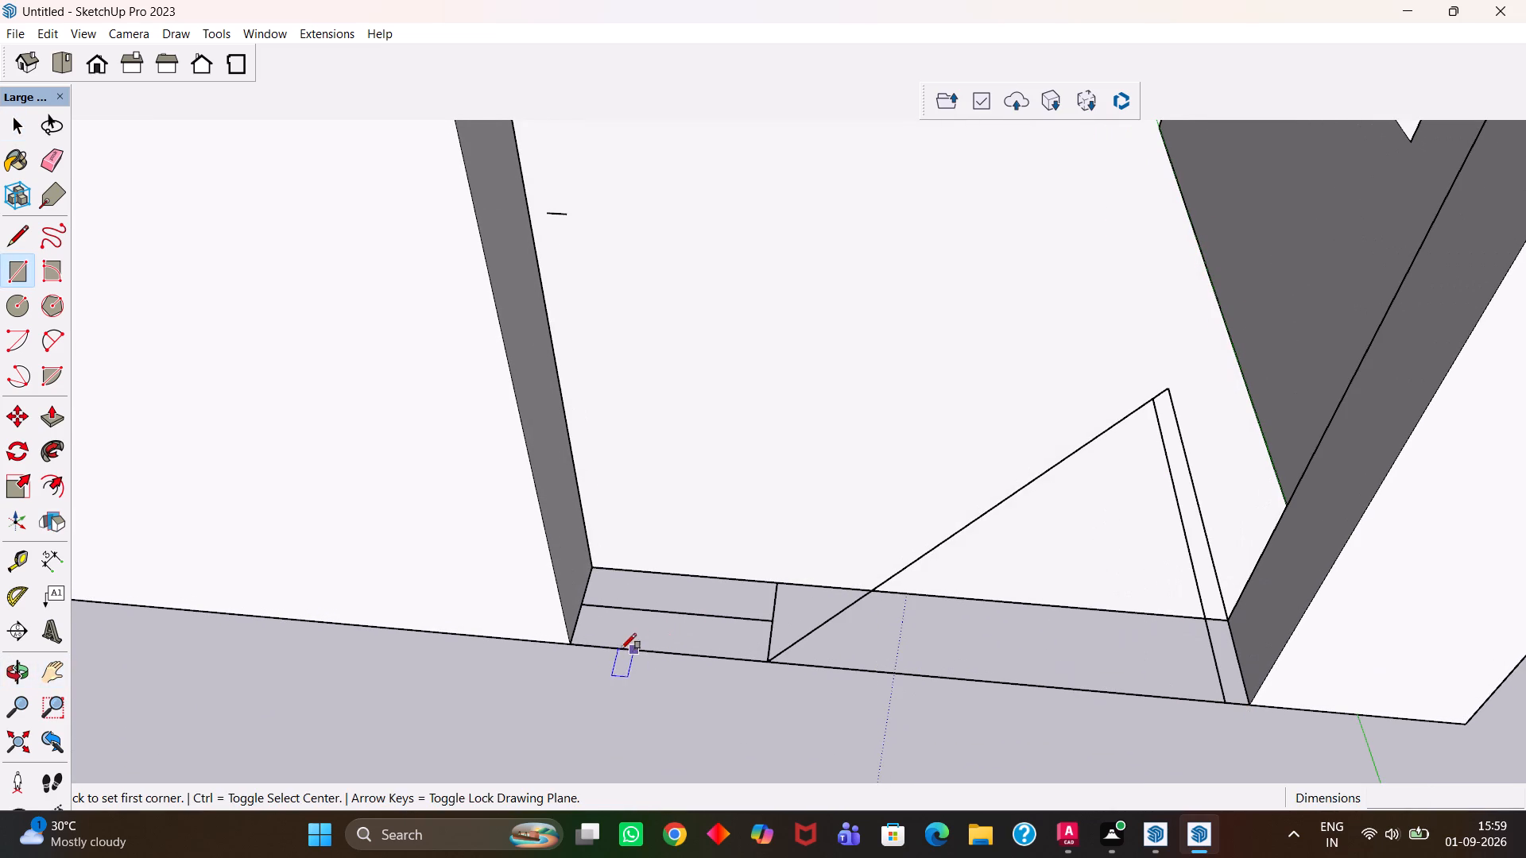
pyautogui.click(570, 640)
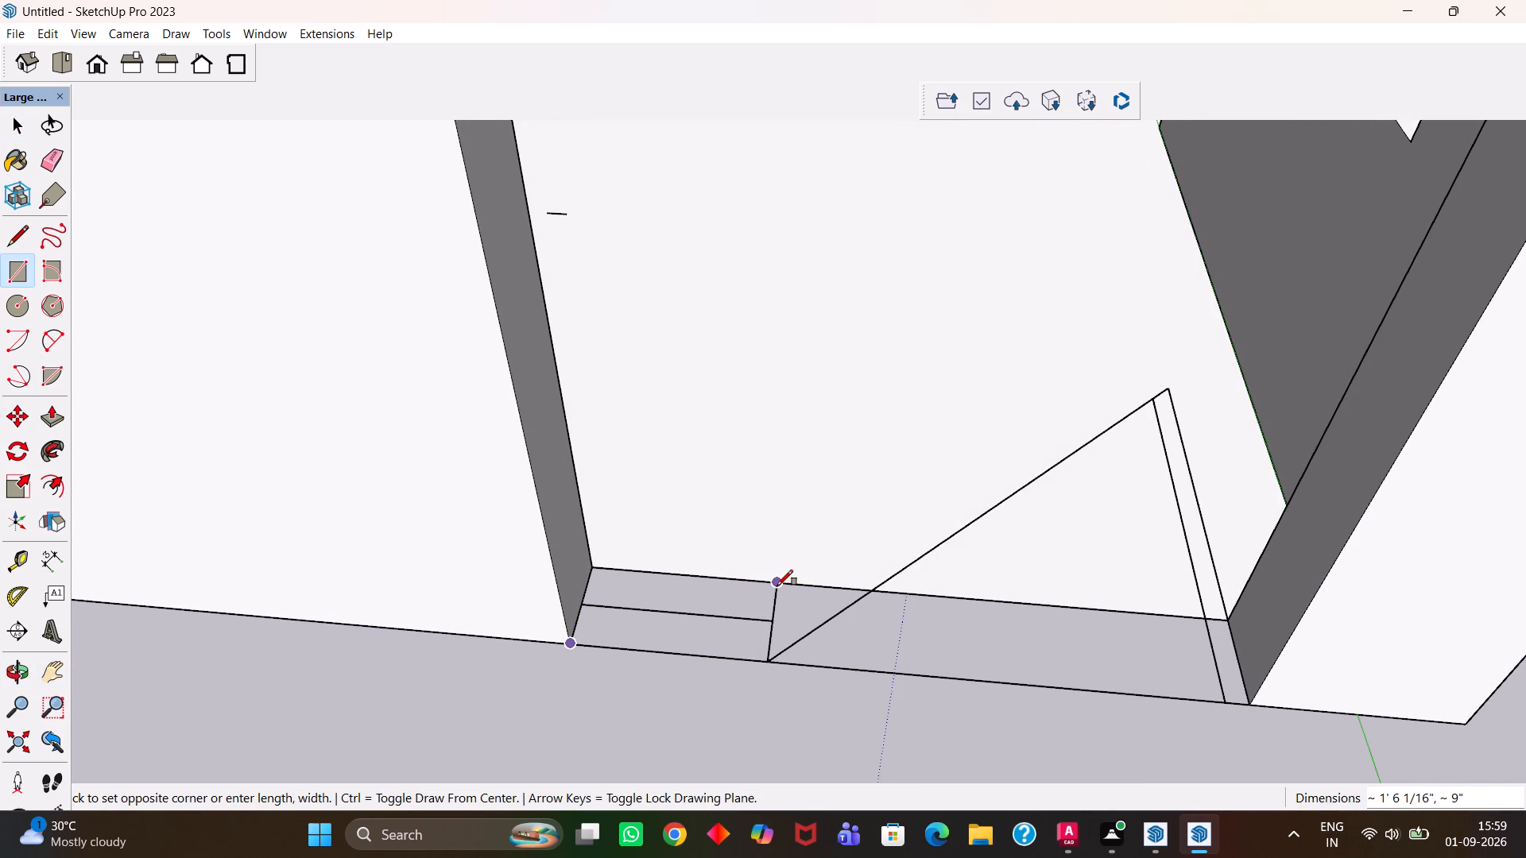
pyautogui.click(777, 586)
# Push/Pull the threshold rectangle up about 7' to the lintel's underside to fill the extra width of the front doorway.
pyautogui.scroll(-6, 773, 589)
pyautogui.press('space')
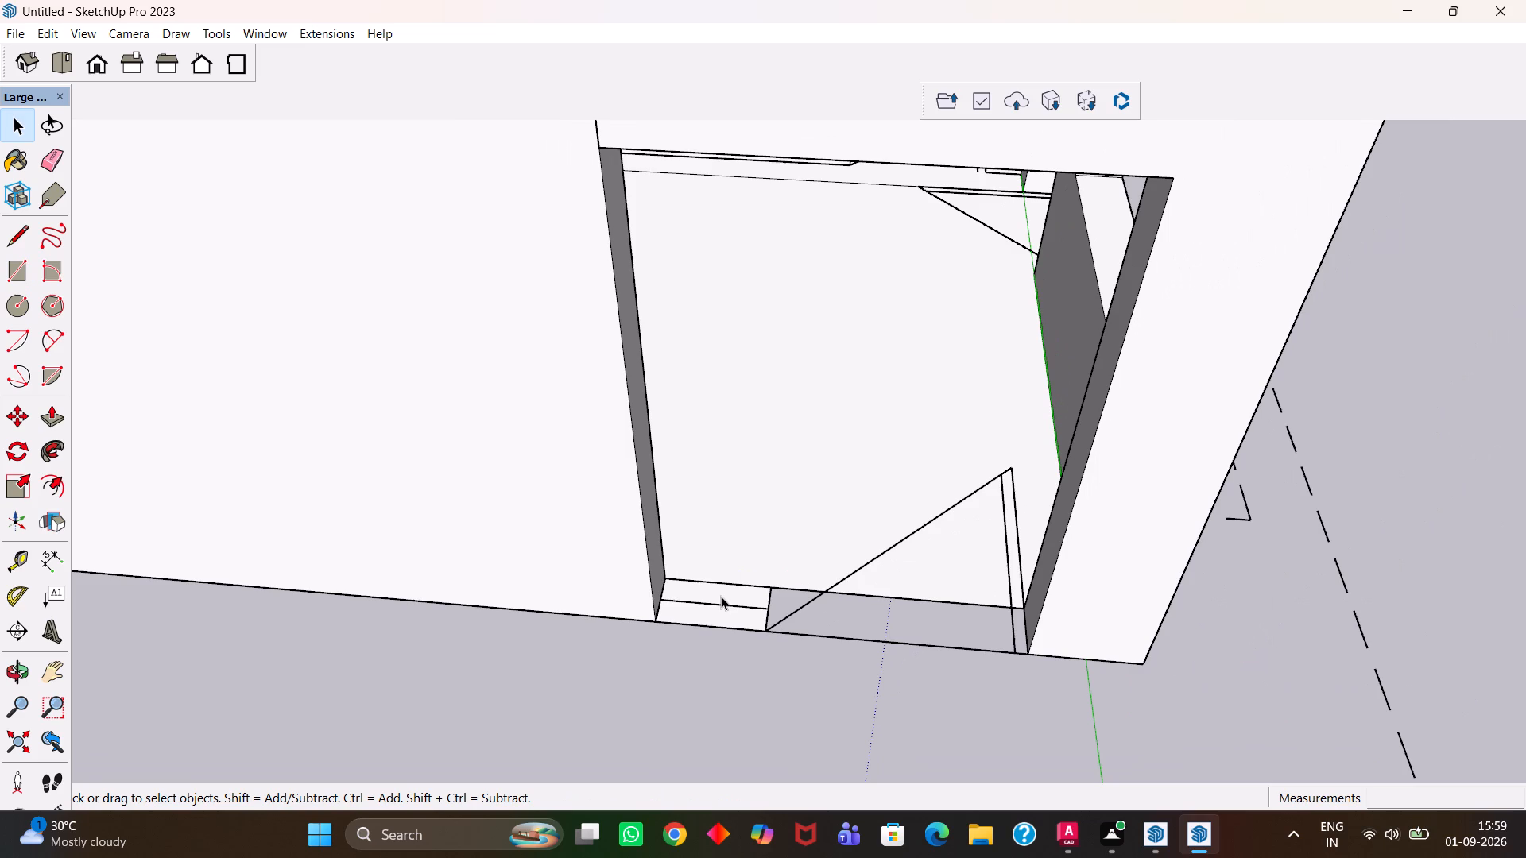
pyautogui.click(721, 596)
pyautogui.press('p')
pyautogui.click(721, 596)
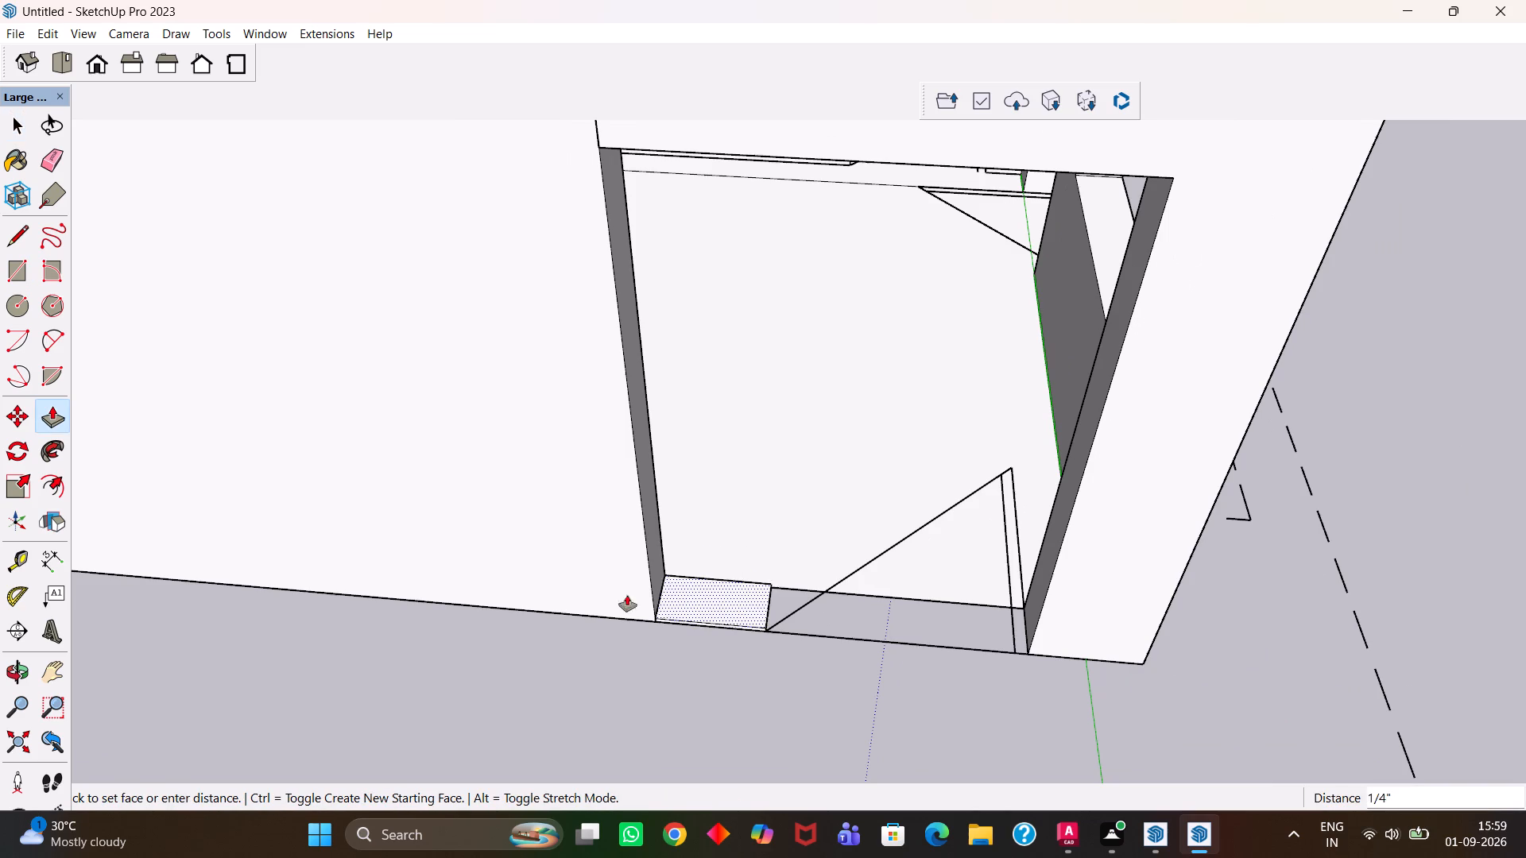
pyautogui.scroll(-11, 505, 591)
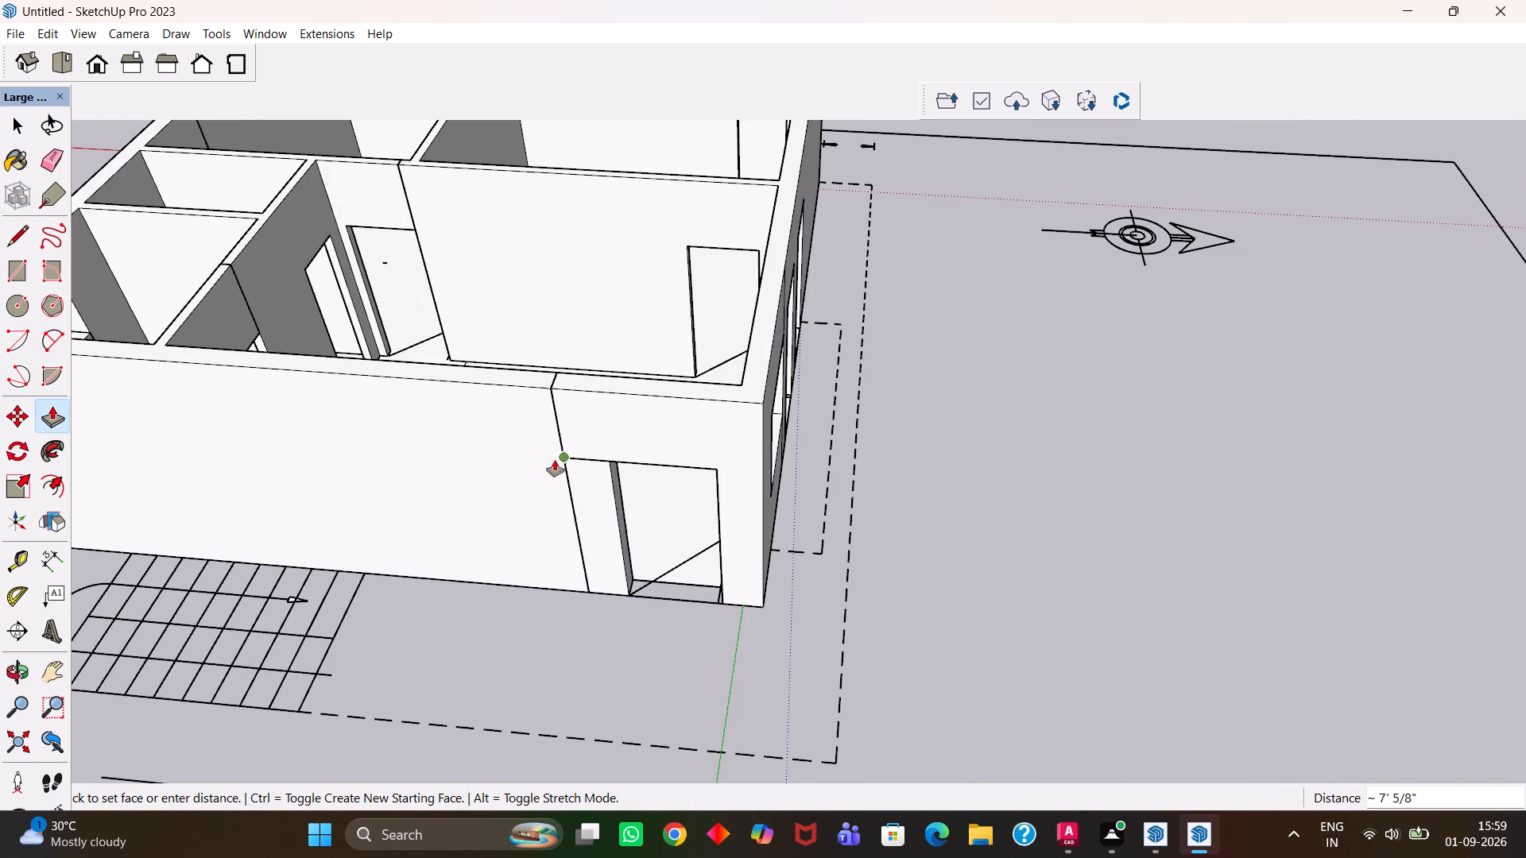
pyautogui.click(570, 462)
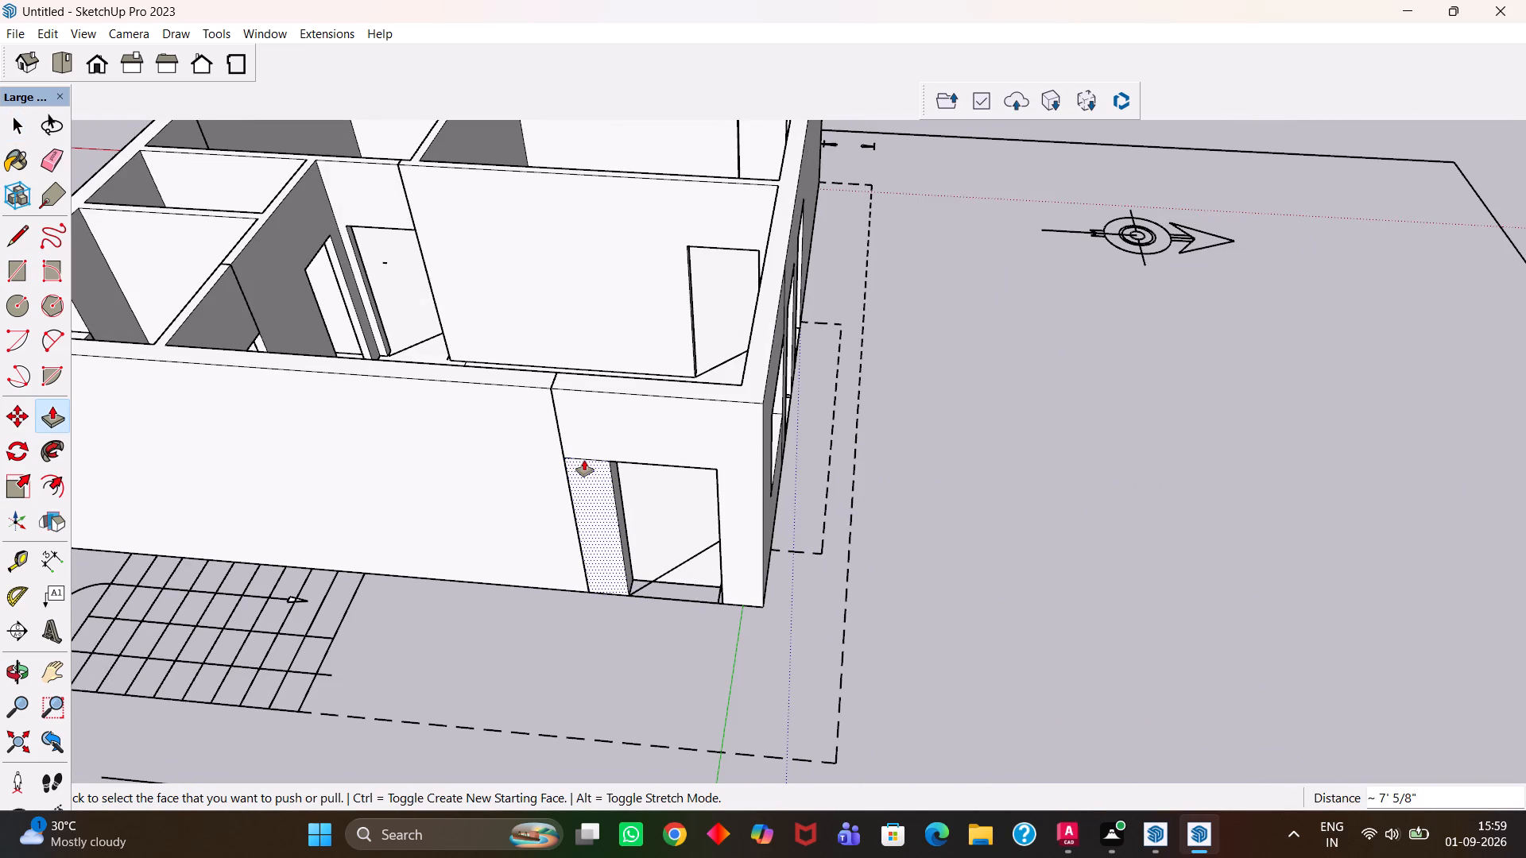
# Examine the narrowed front doorway and its new wall piece from the outside and from above.
pyautogui.press('h')
pyautogui.scroll(-11, 585, 460)
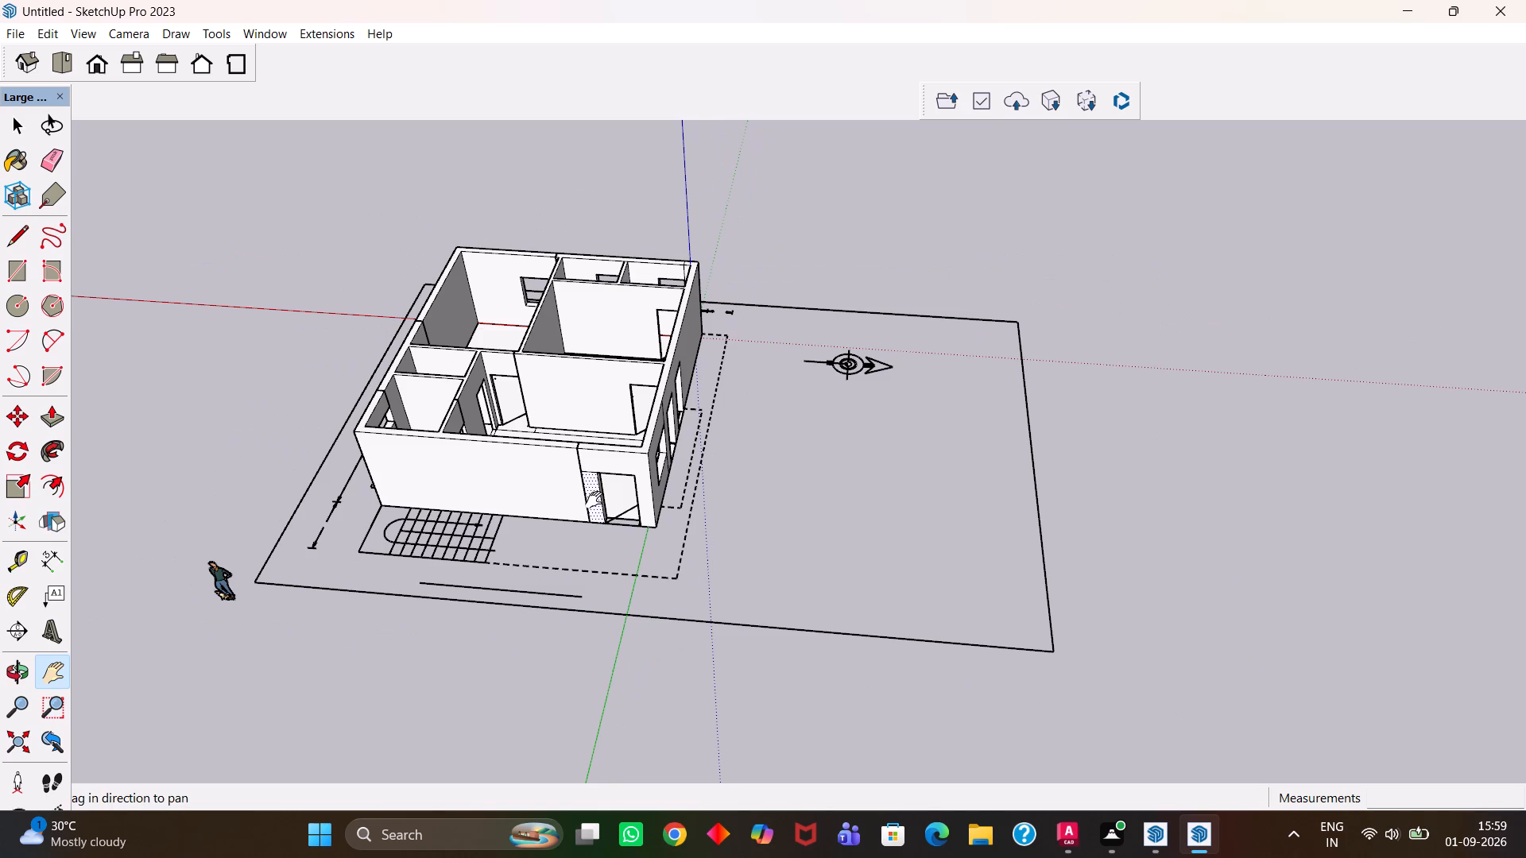
pyautogui.scroll(2, 594, 500)
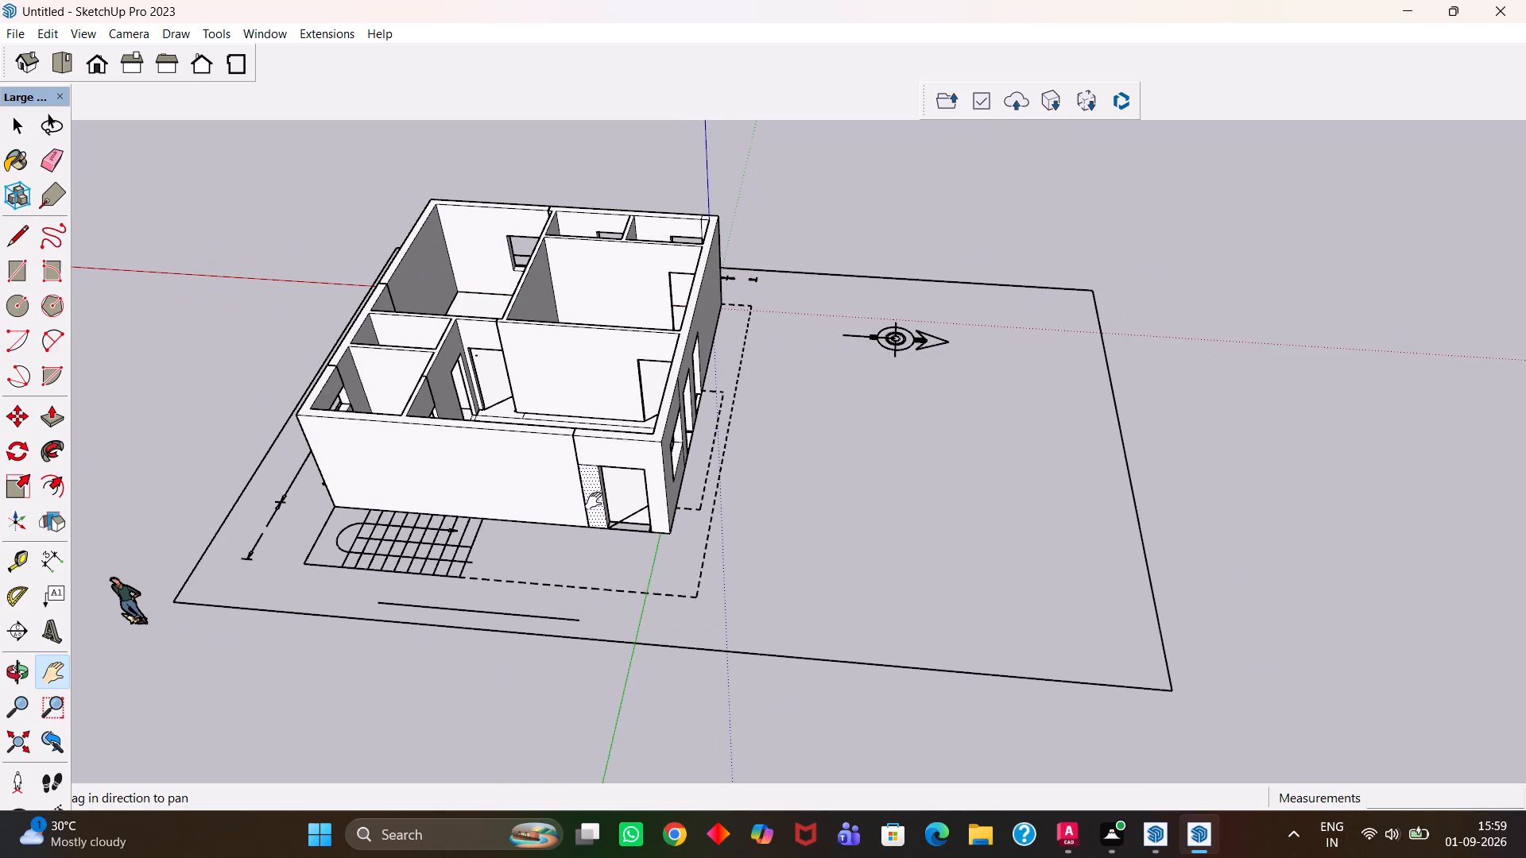
pyautogui.scroll(-5, 594, 500)
pyautogui.press('h')
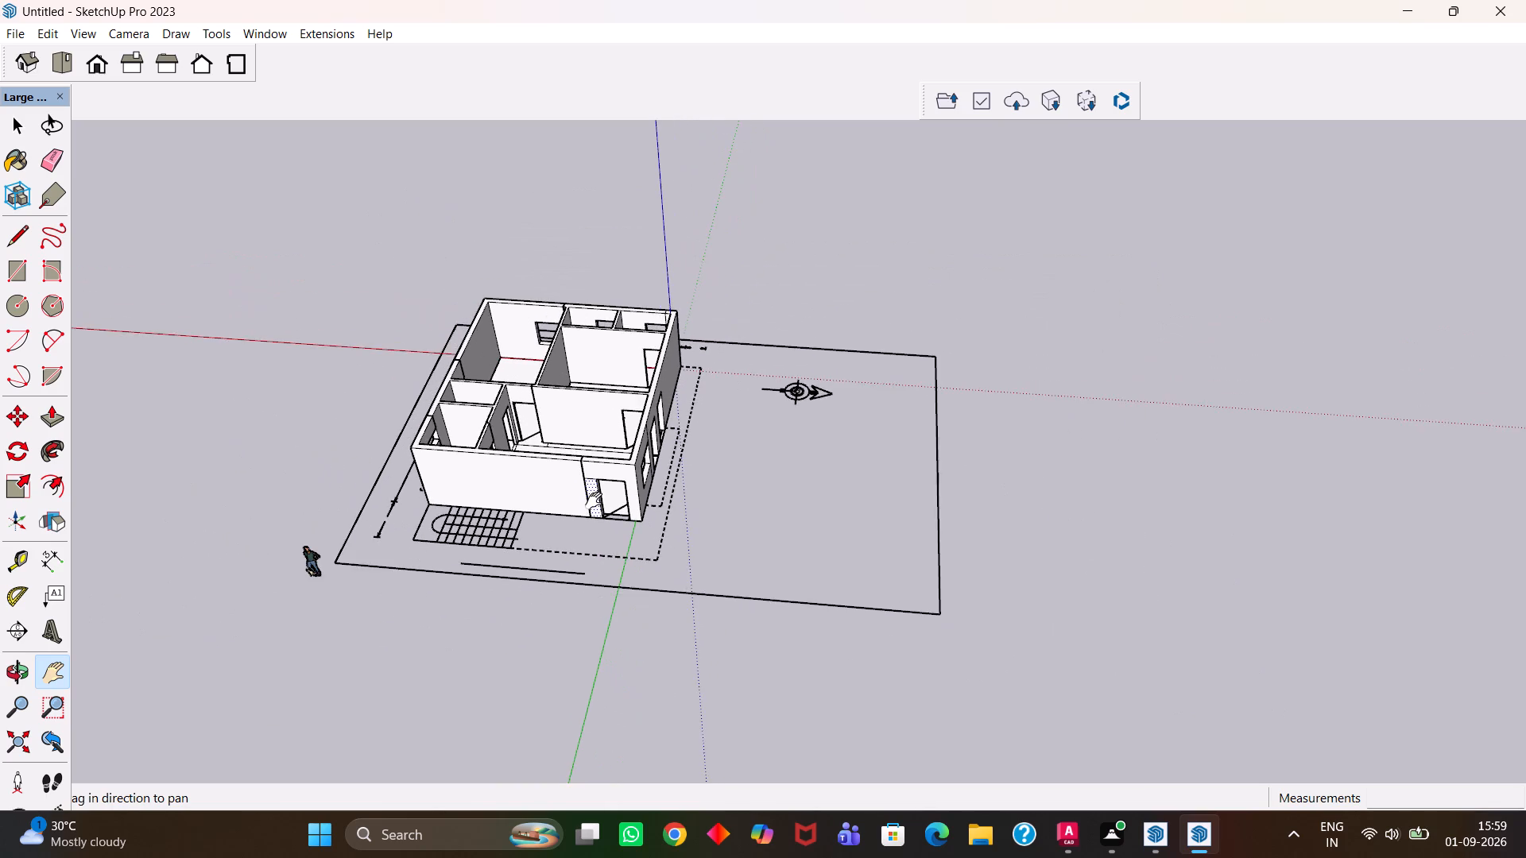
pyautogui.scroll(8, 601, 496)
pyautogui.moveTo(574, 453); pyautogui.dragTo(604, 525, button='middle')
pyautogui.scroll(3, 604, 525)
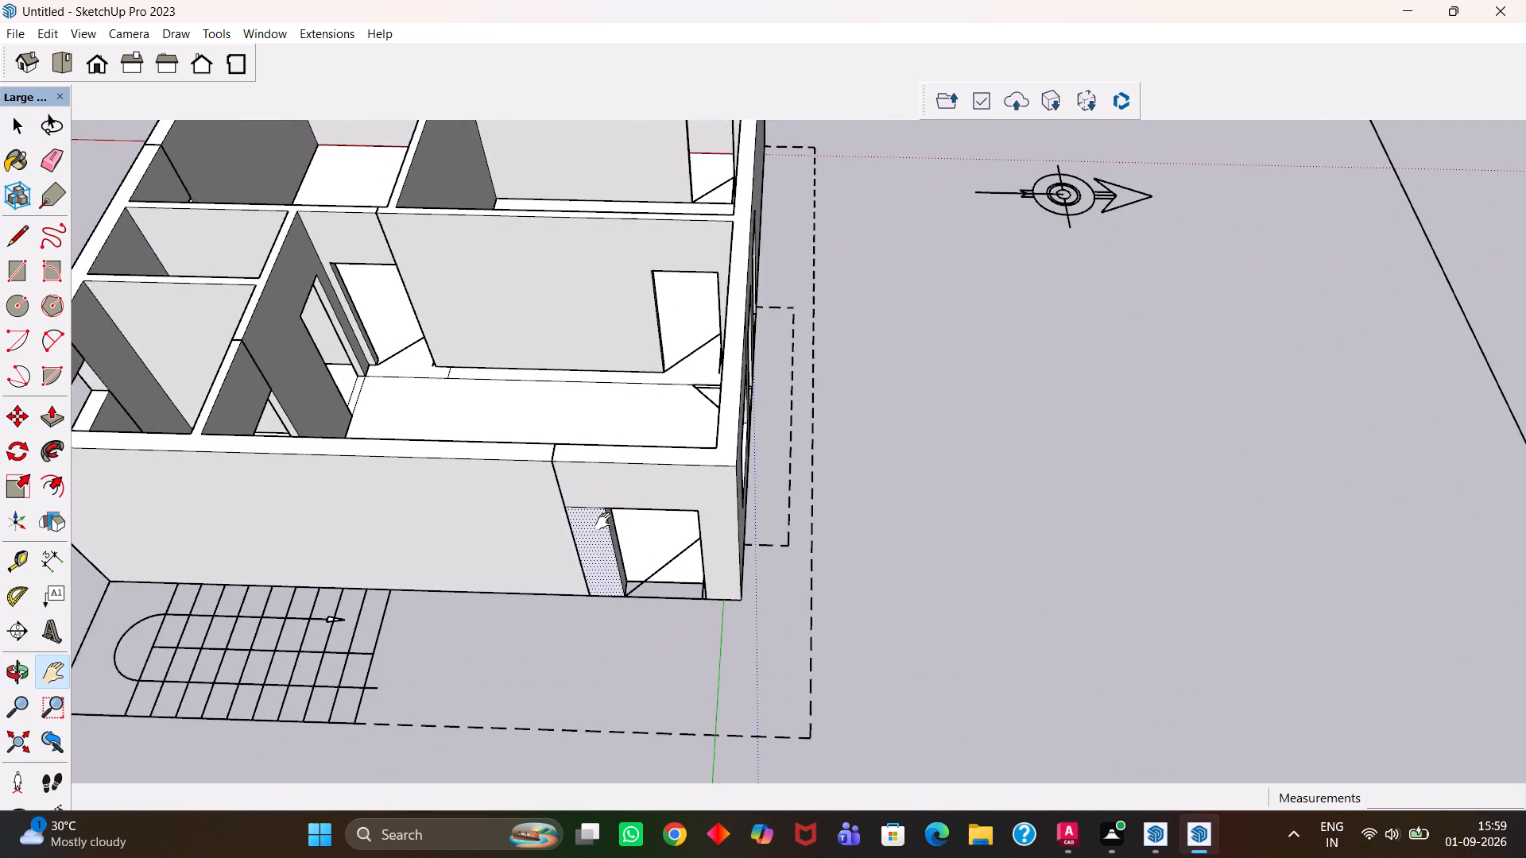
pyautogui.scroll(1, 603, 521)
pyautogui.moveTo(556, 473); pyautogui.dragTo(769, 534)
pyautogui.scroll(-2, 770, 534)
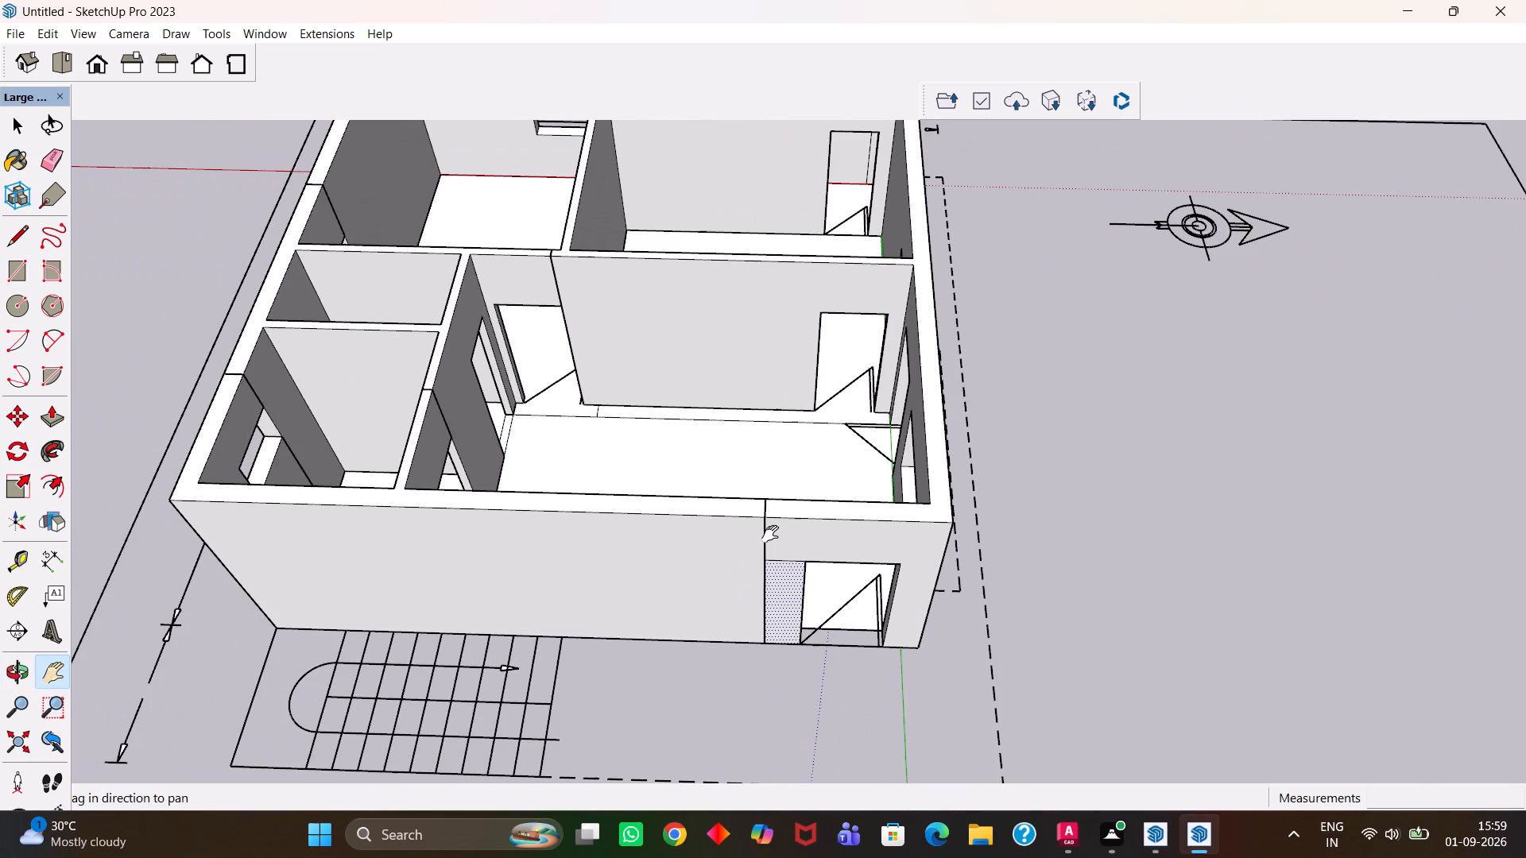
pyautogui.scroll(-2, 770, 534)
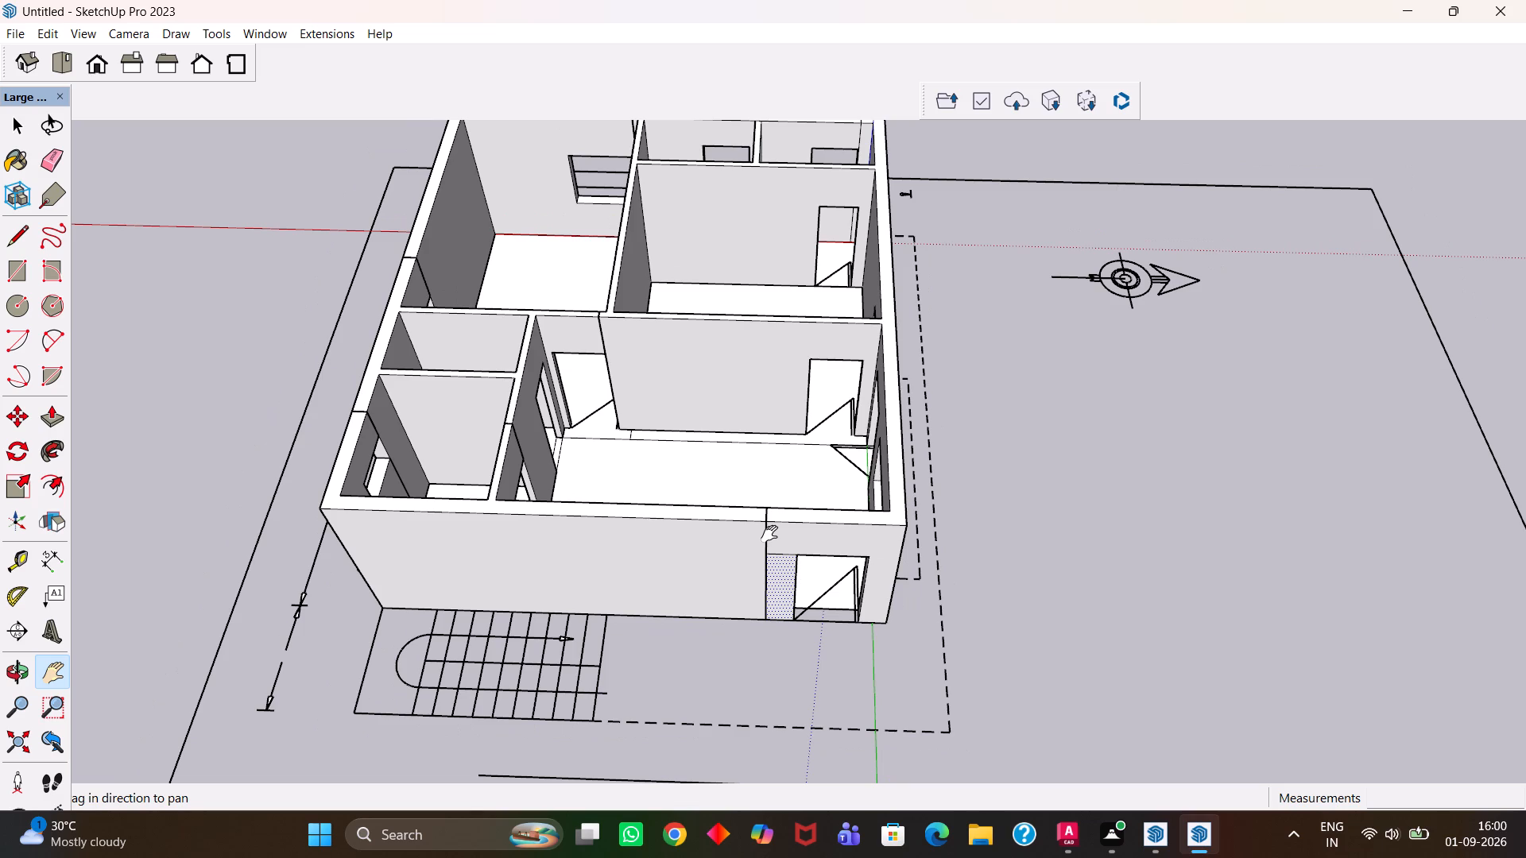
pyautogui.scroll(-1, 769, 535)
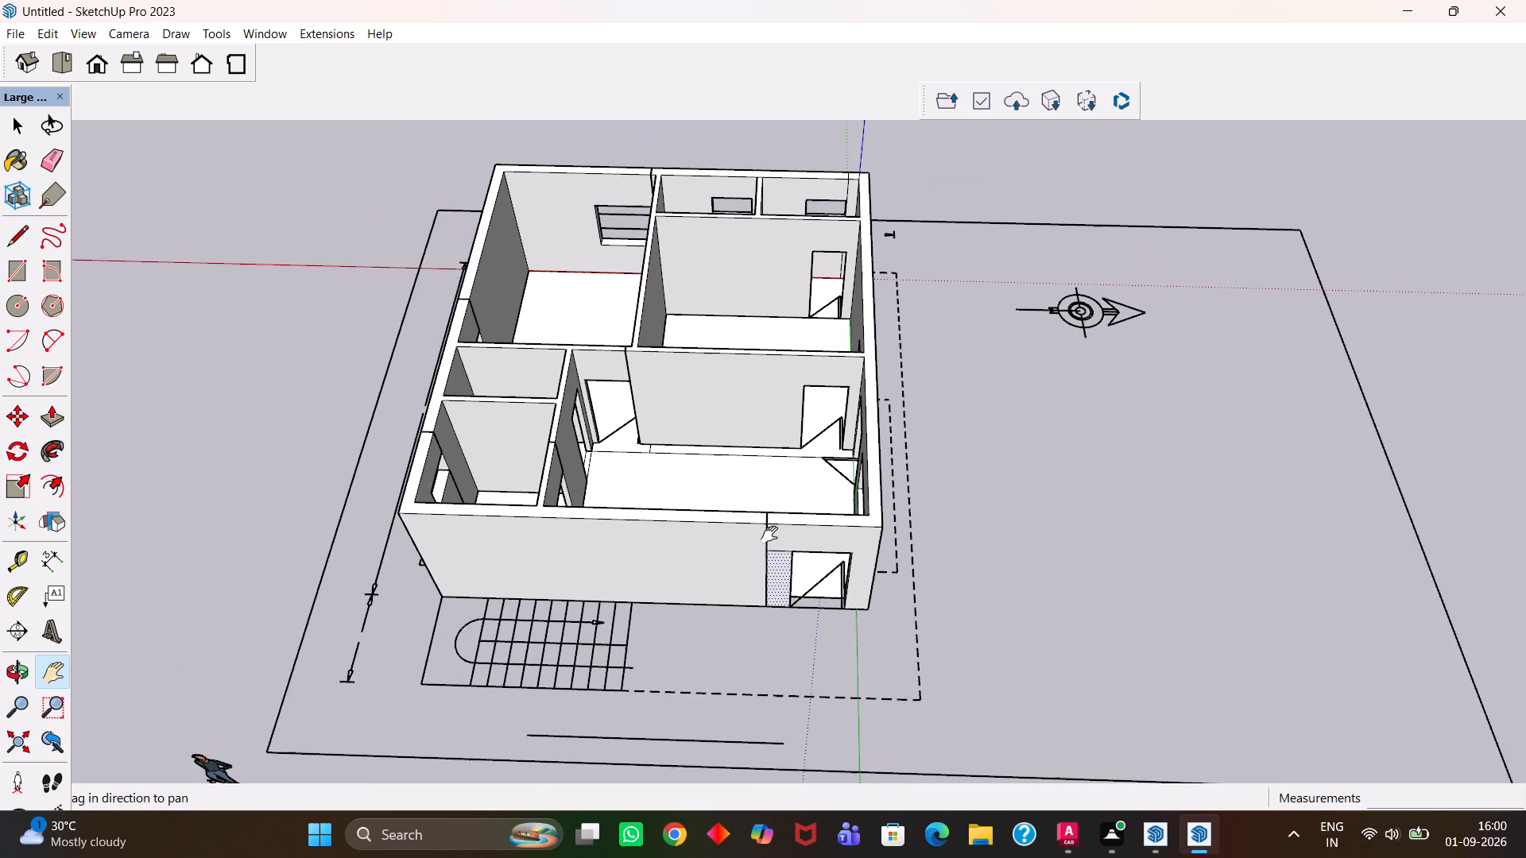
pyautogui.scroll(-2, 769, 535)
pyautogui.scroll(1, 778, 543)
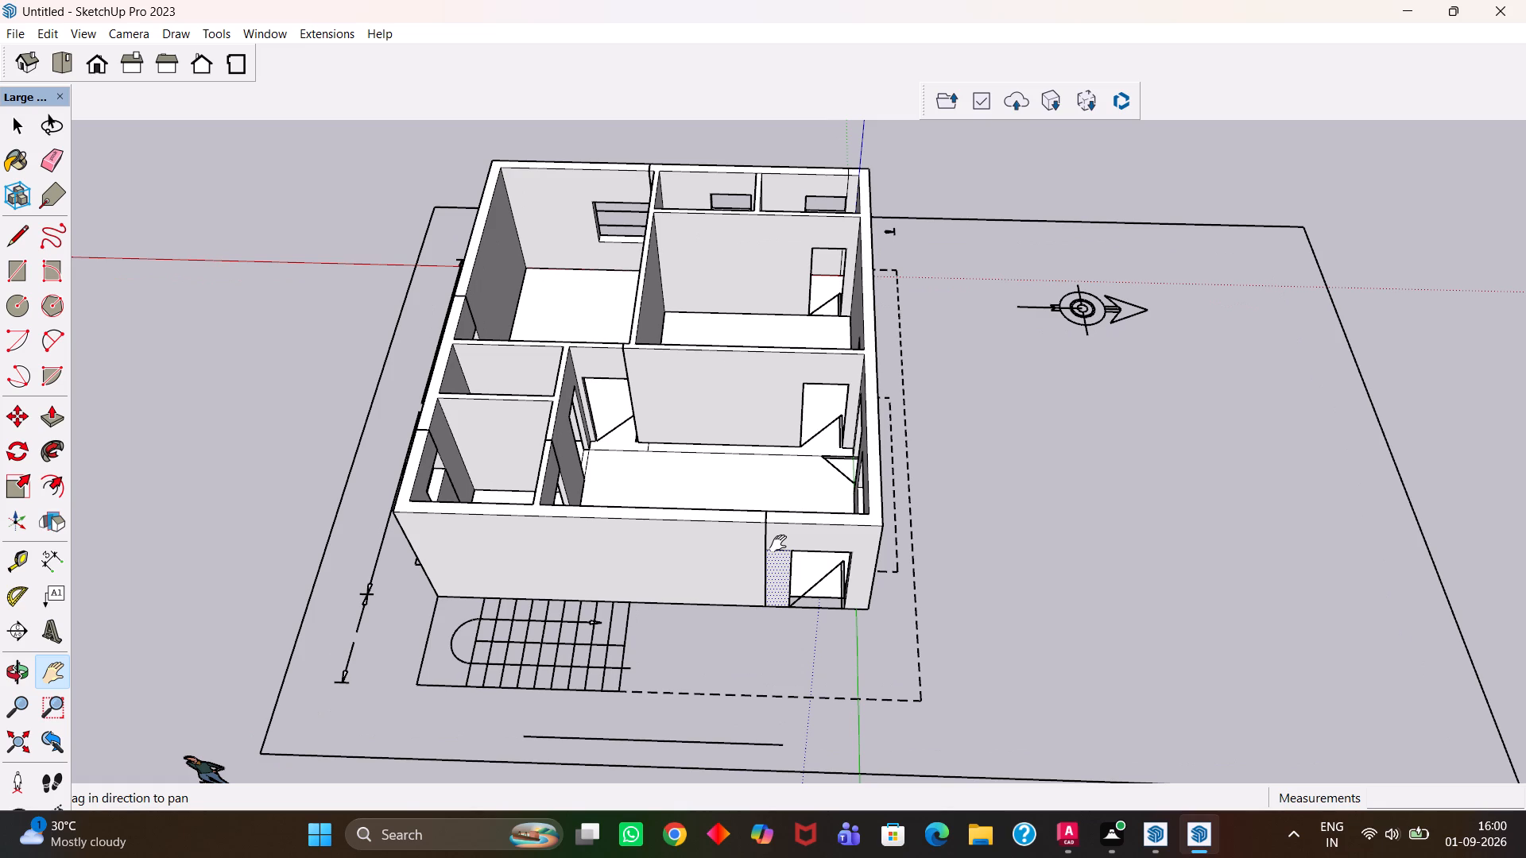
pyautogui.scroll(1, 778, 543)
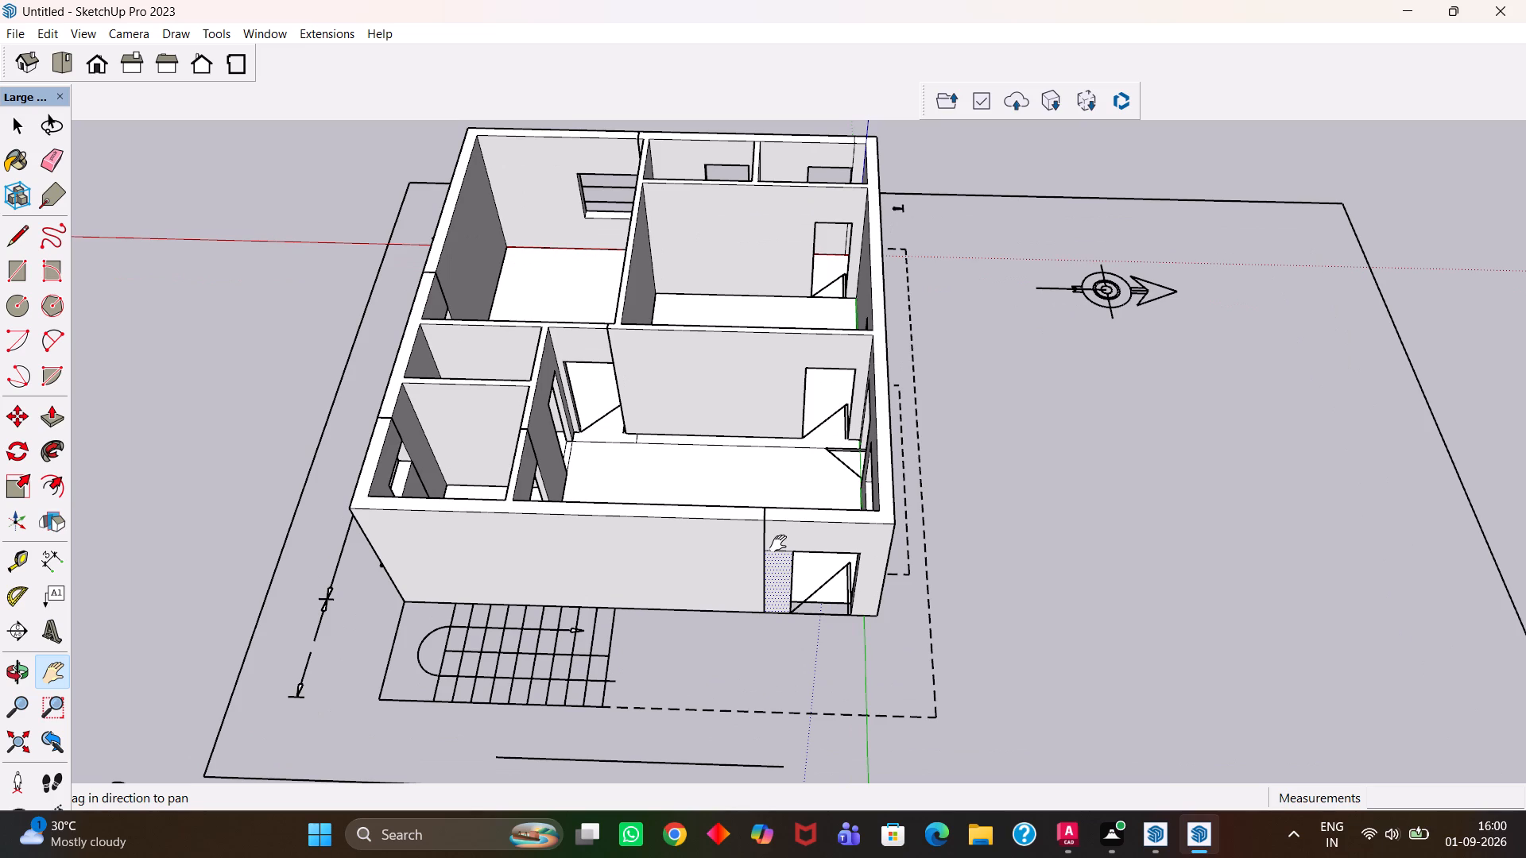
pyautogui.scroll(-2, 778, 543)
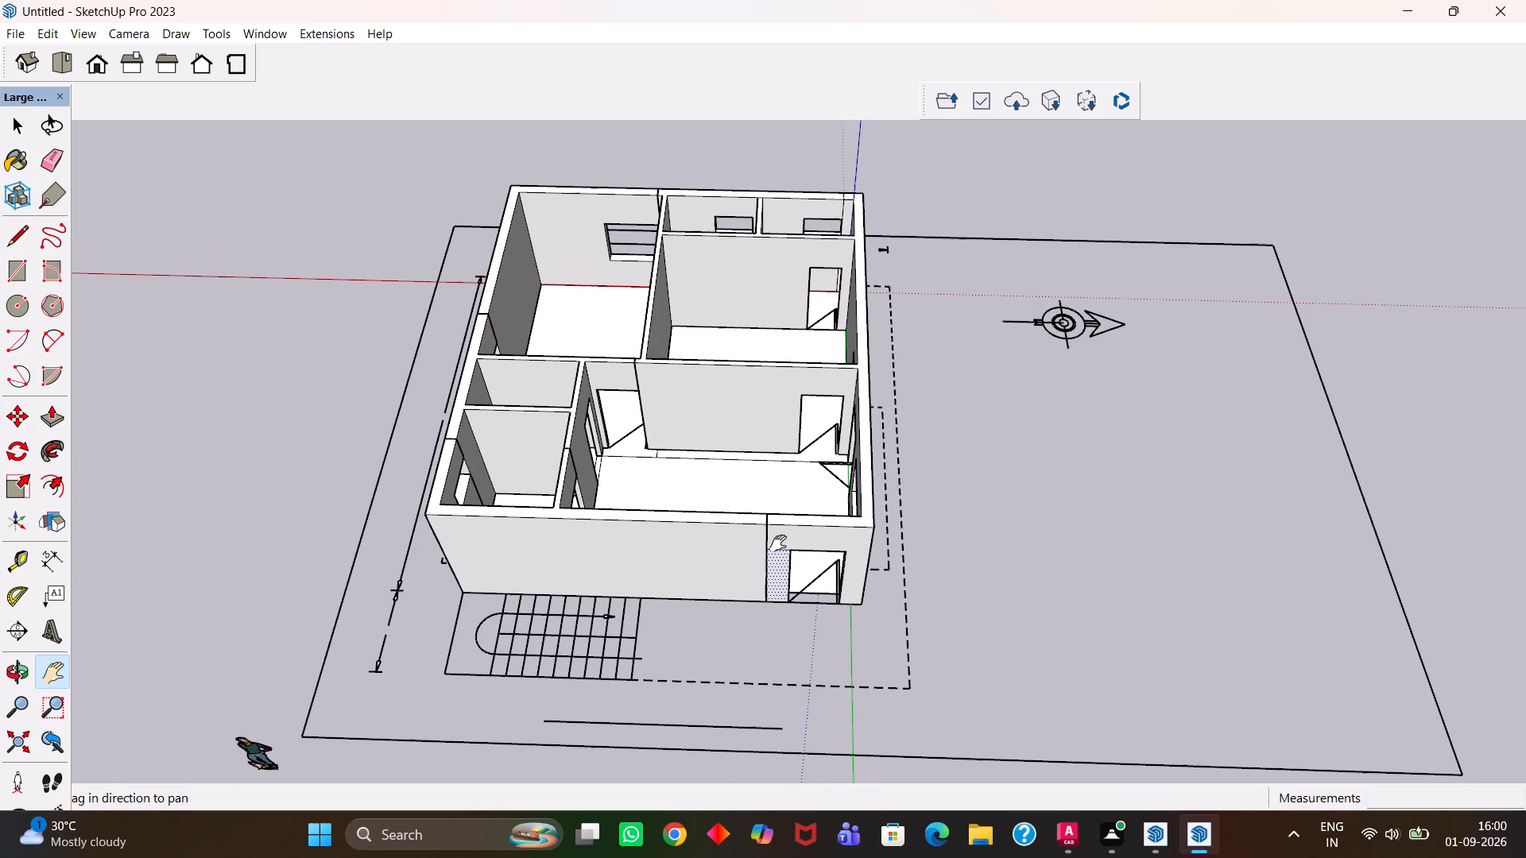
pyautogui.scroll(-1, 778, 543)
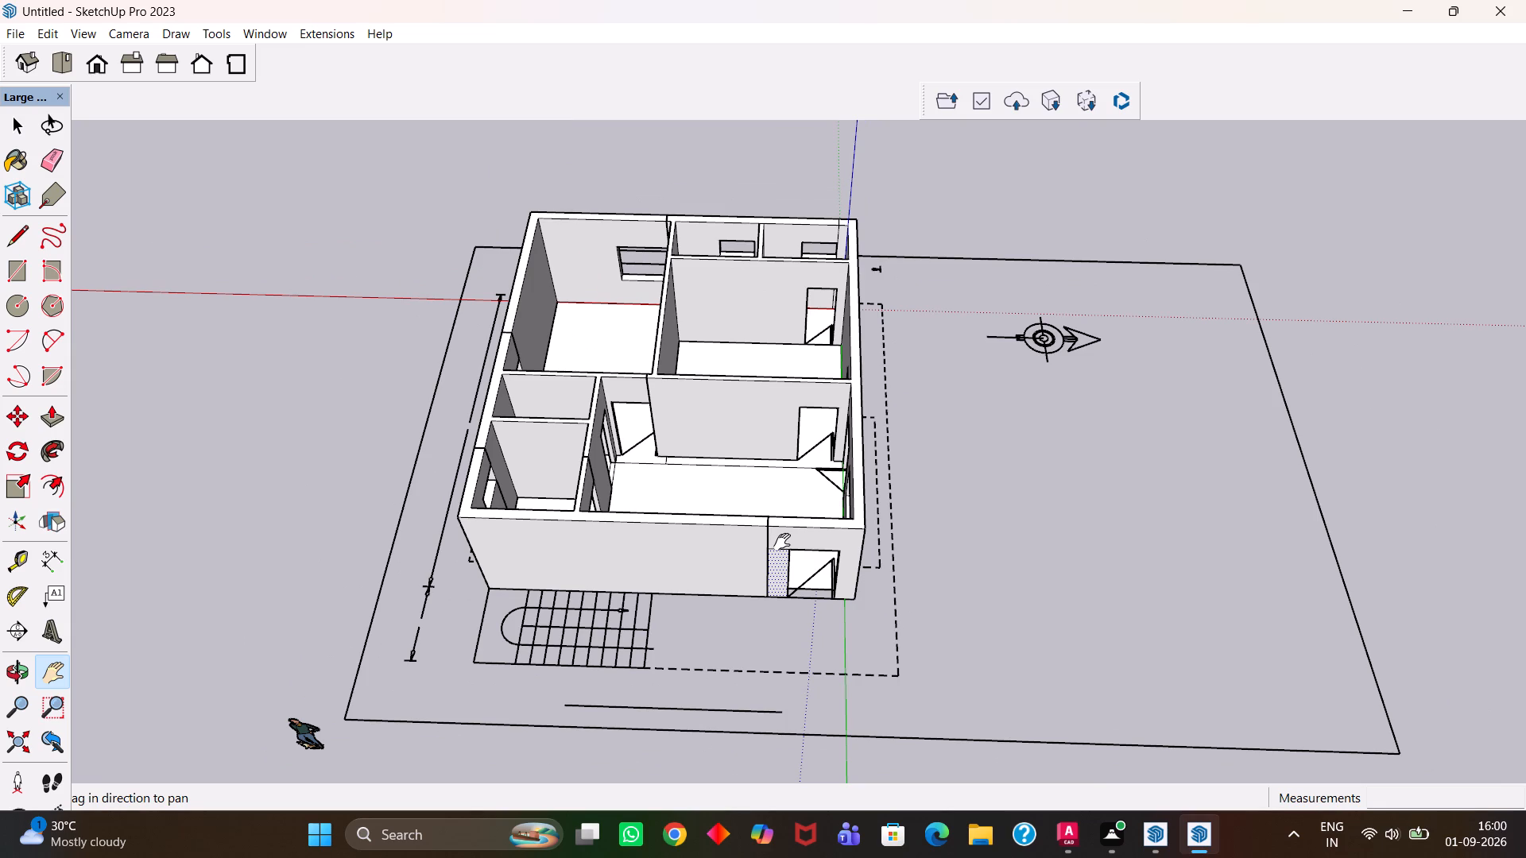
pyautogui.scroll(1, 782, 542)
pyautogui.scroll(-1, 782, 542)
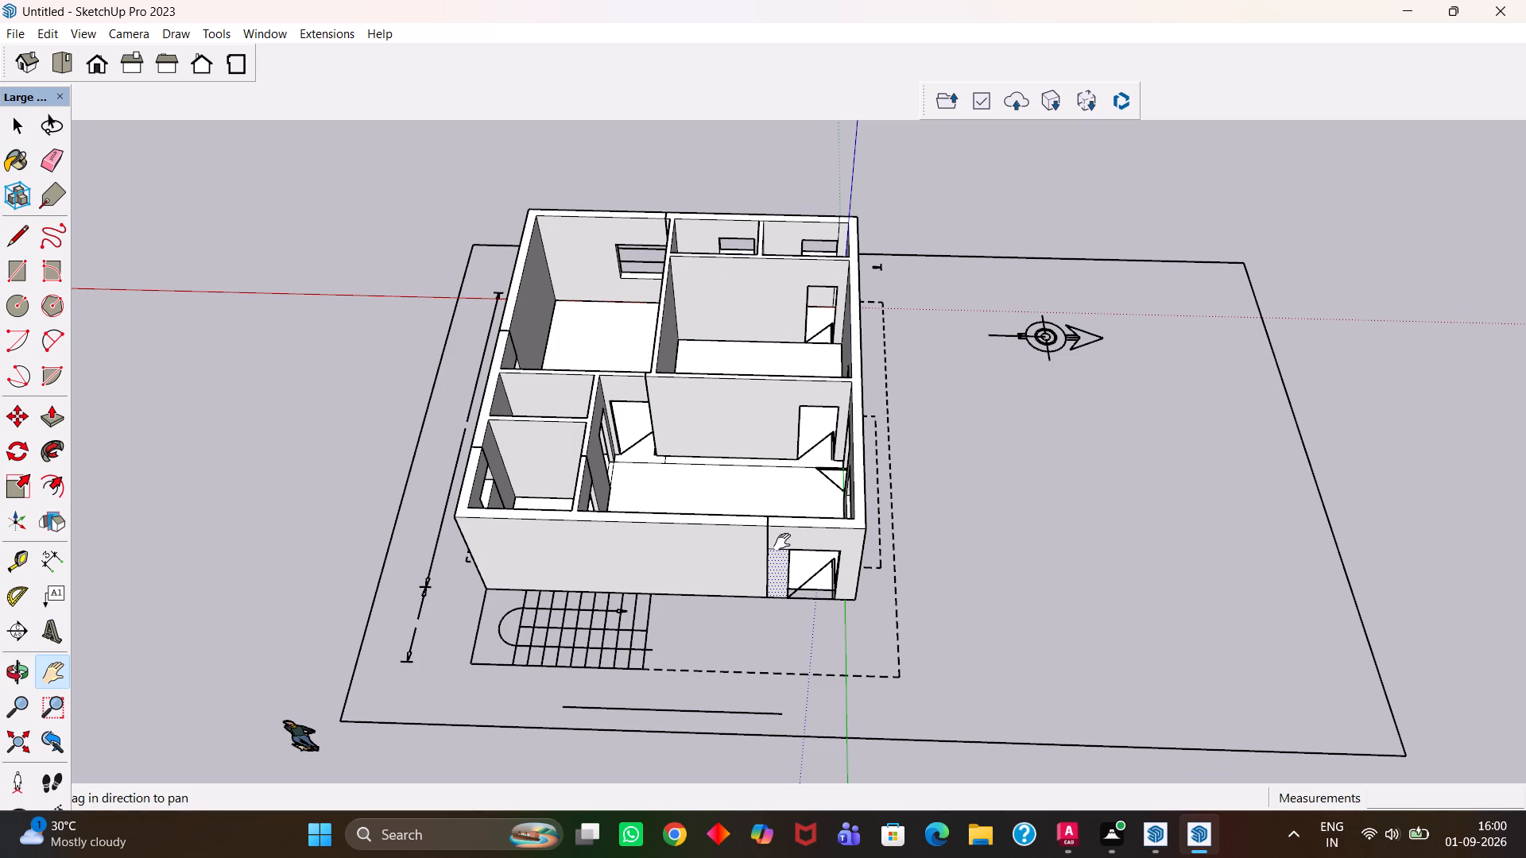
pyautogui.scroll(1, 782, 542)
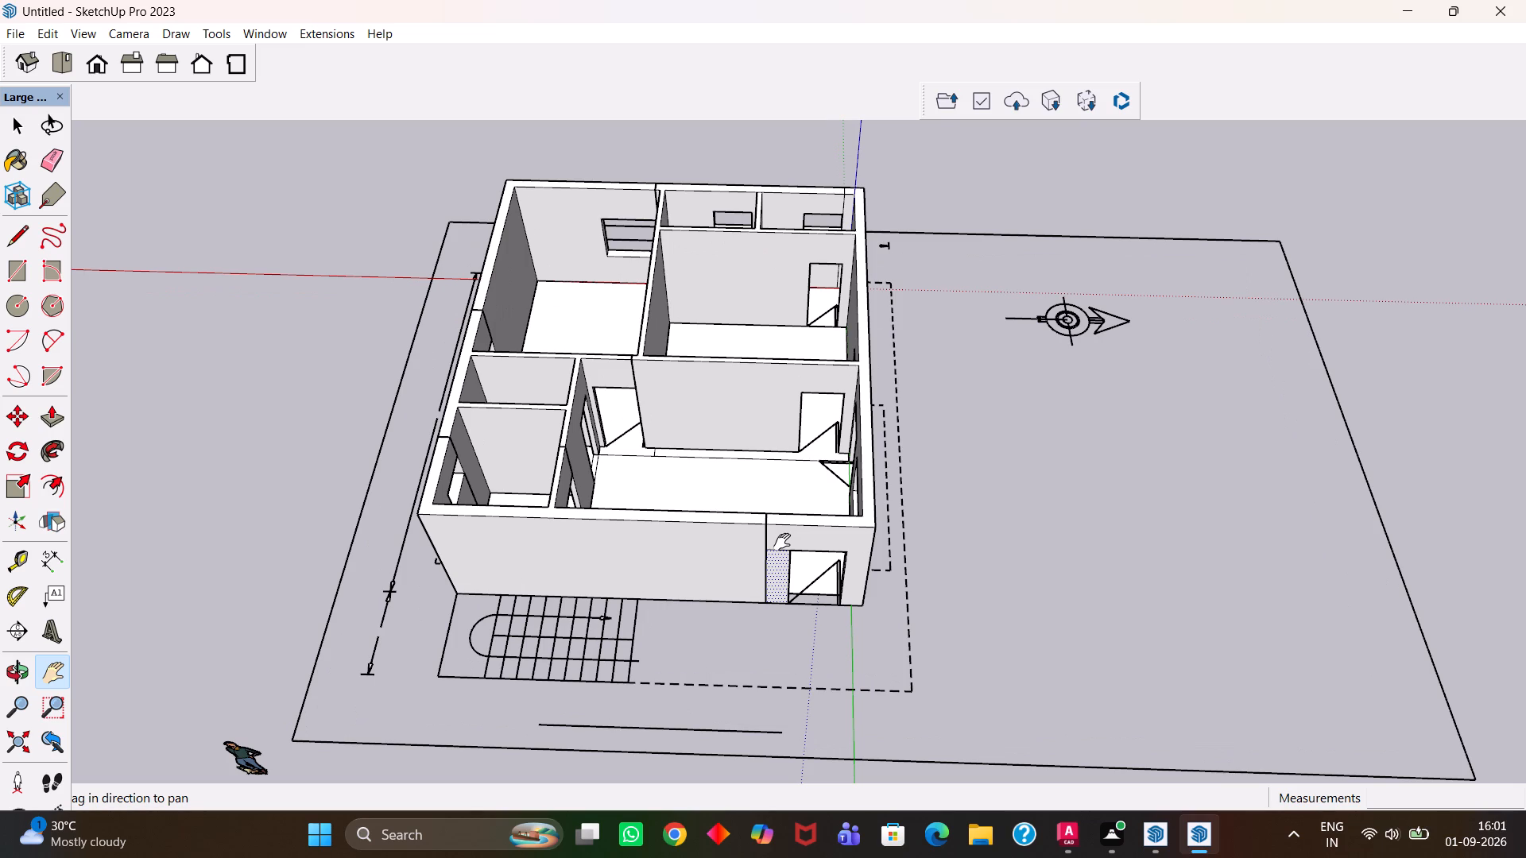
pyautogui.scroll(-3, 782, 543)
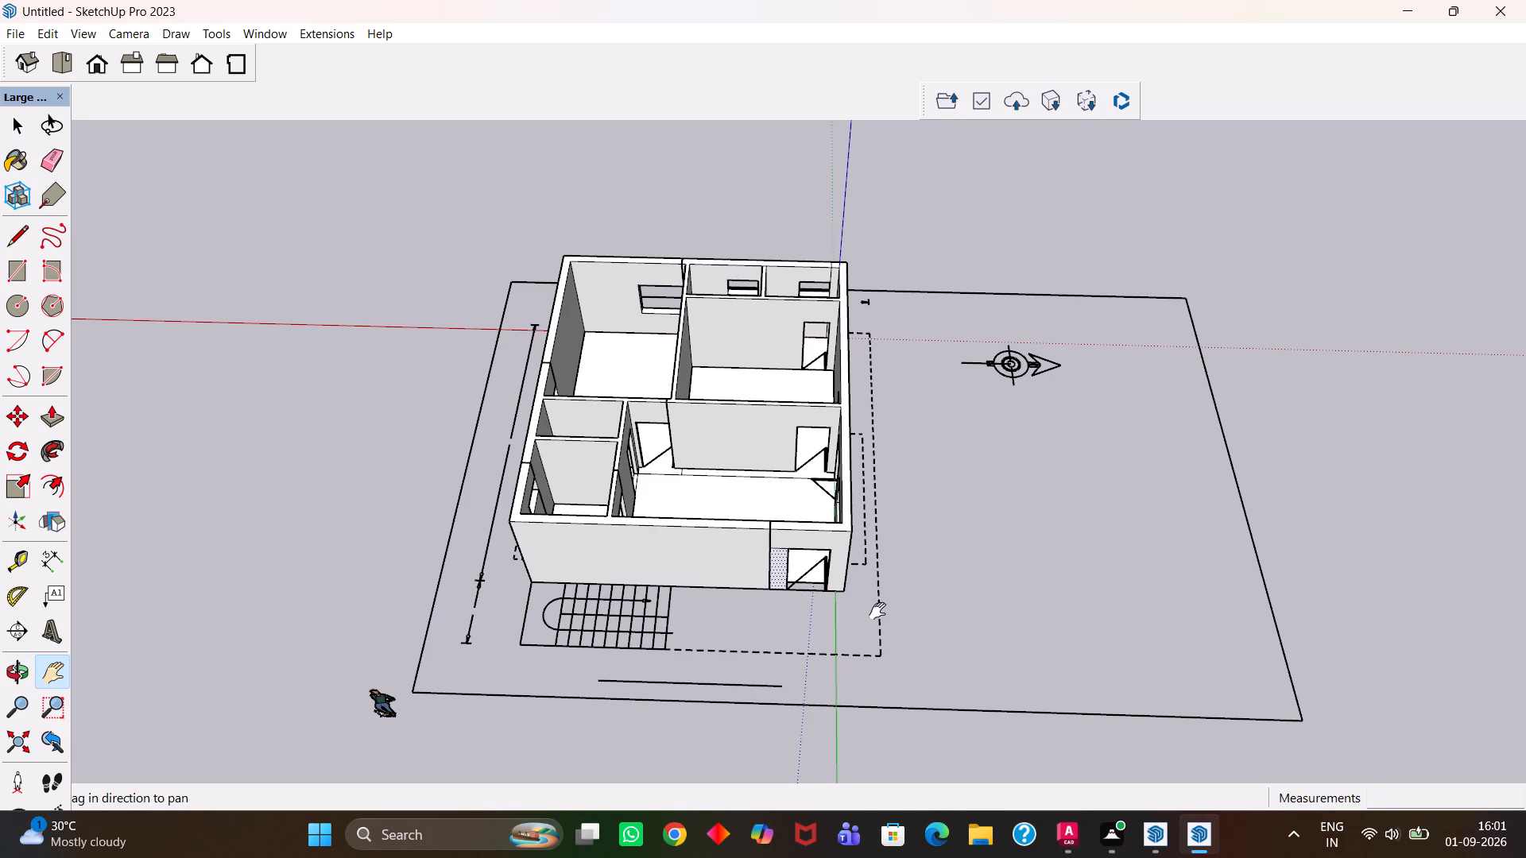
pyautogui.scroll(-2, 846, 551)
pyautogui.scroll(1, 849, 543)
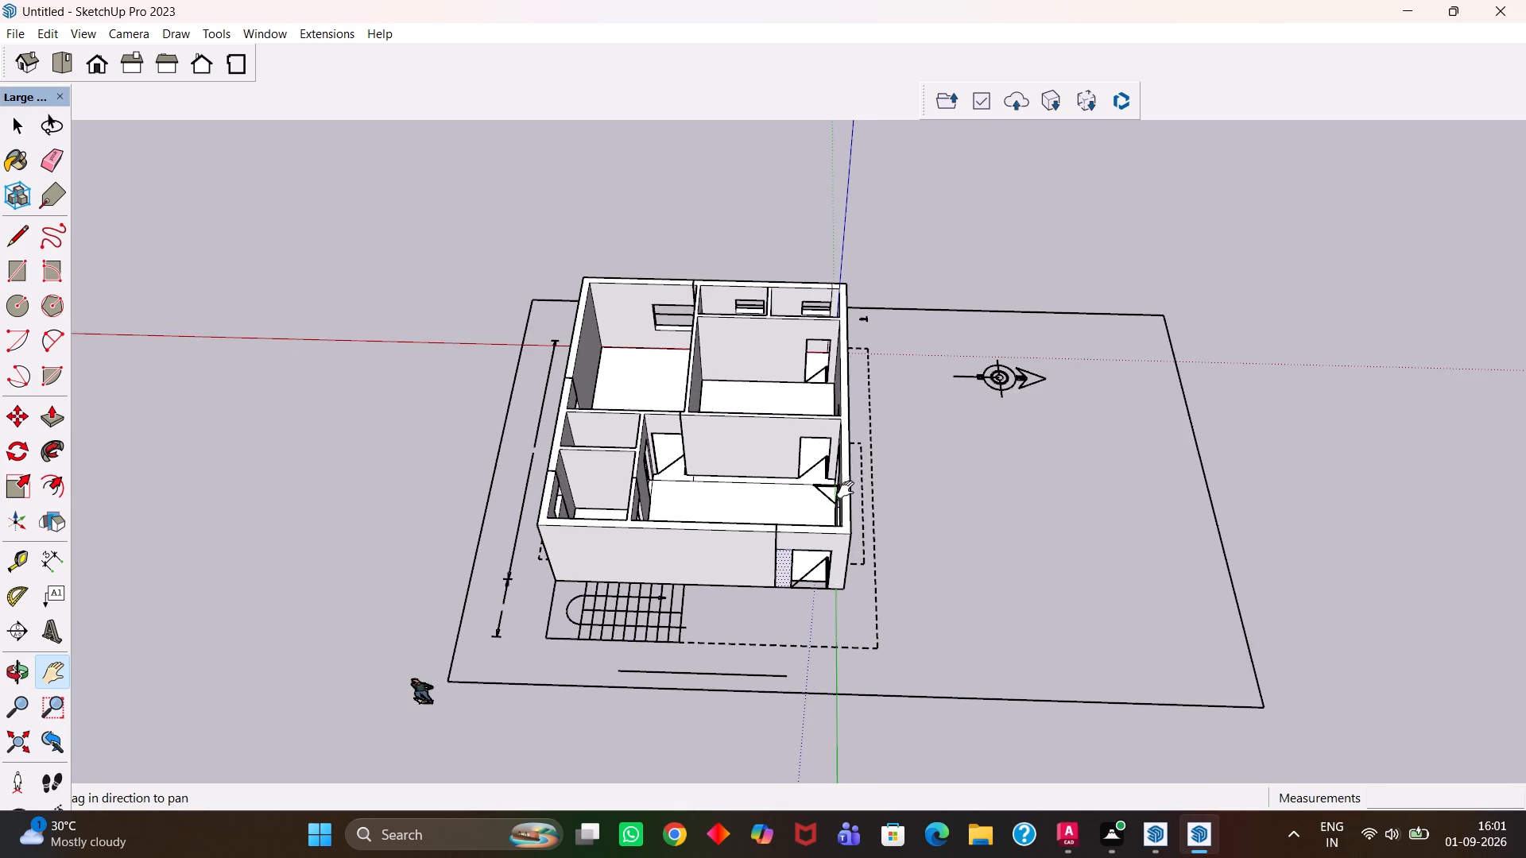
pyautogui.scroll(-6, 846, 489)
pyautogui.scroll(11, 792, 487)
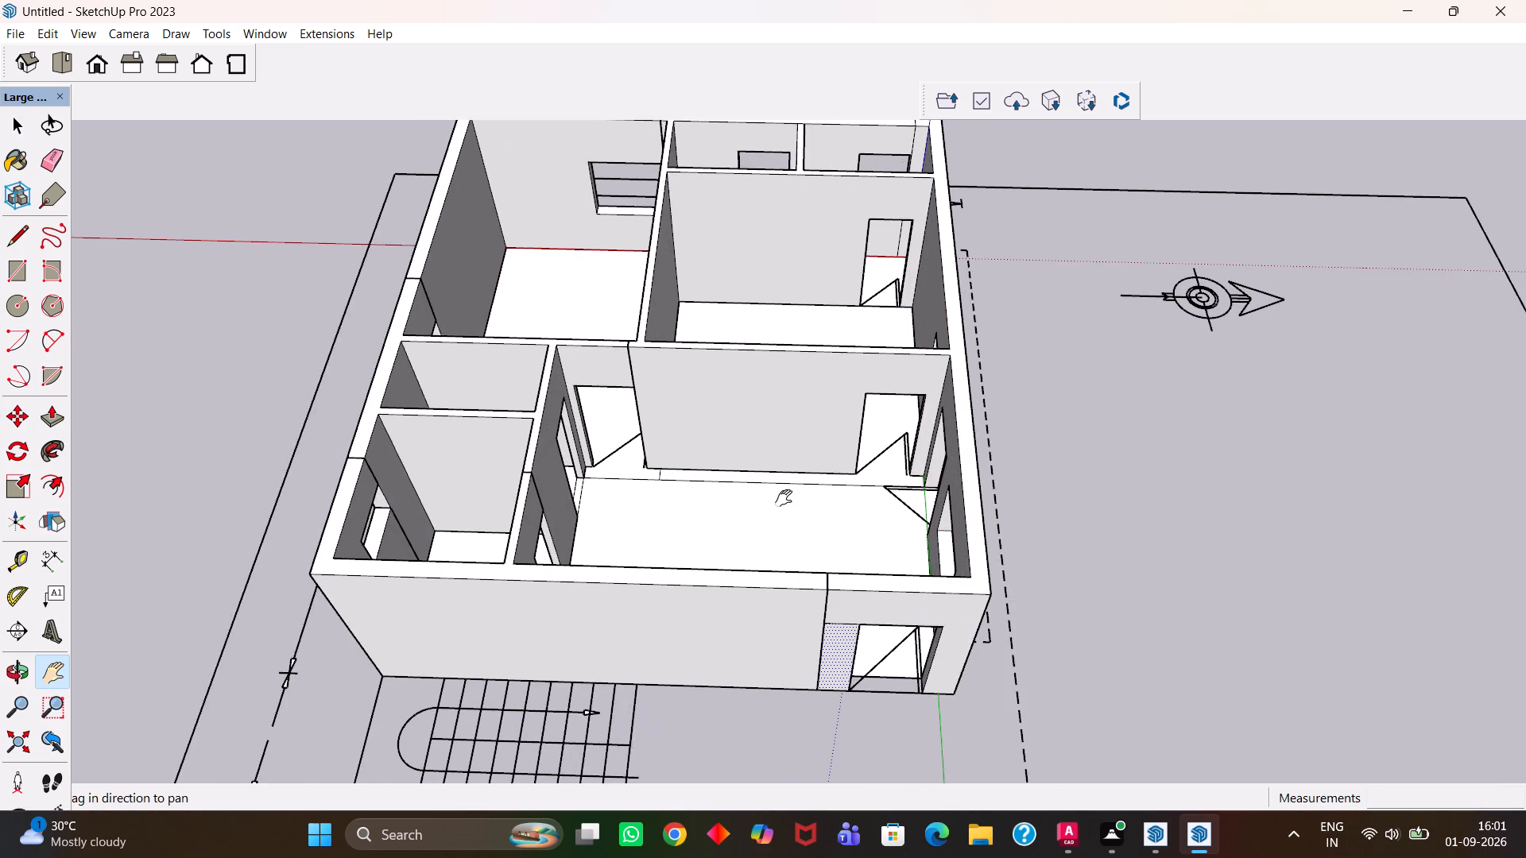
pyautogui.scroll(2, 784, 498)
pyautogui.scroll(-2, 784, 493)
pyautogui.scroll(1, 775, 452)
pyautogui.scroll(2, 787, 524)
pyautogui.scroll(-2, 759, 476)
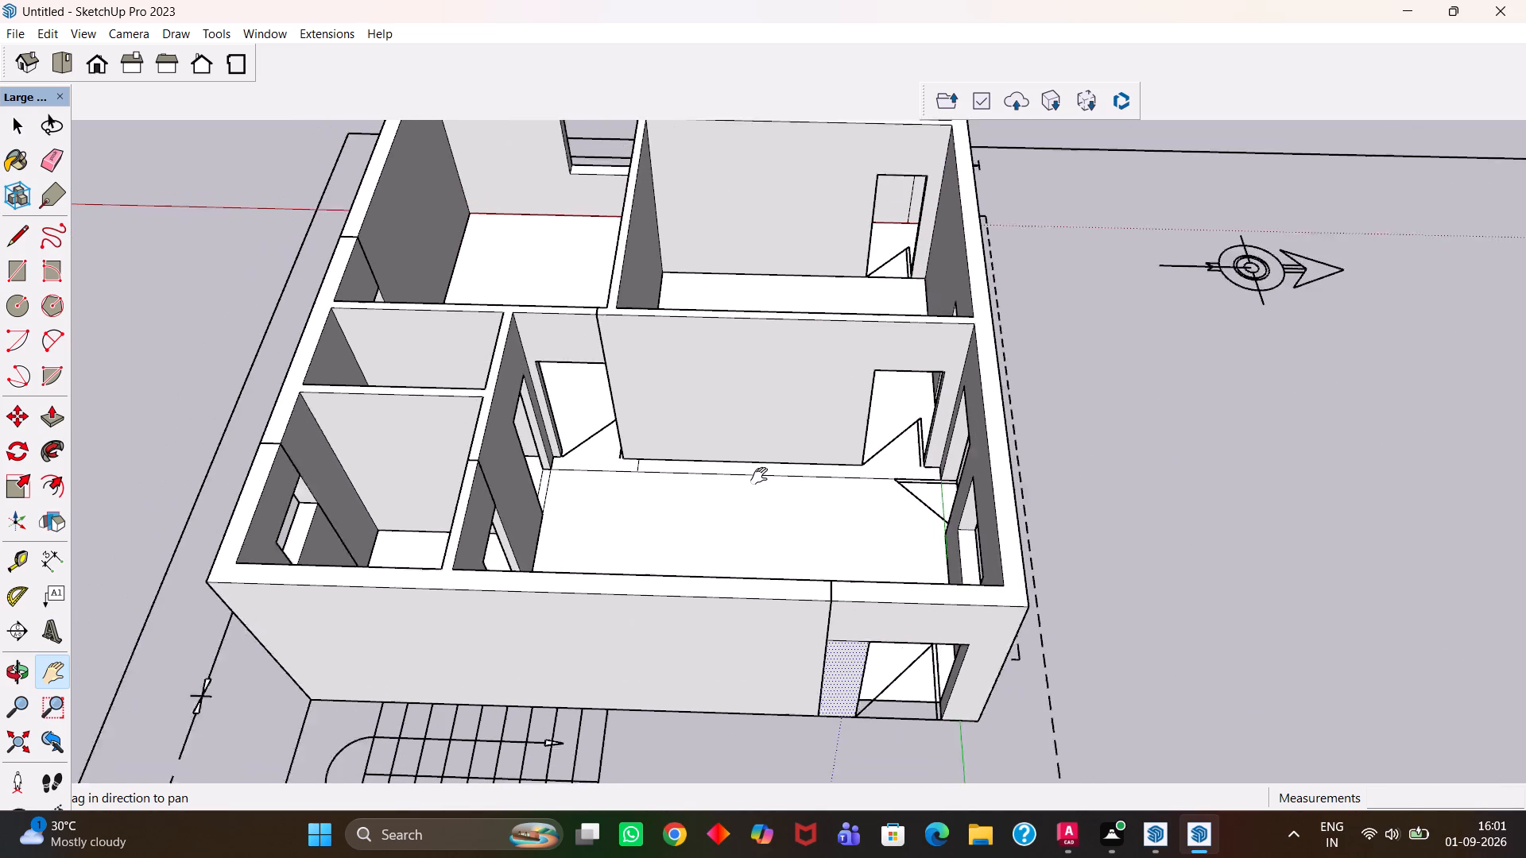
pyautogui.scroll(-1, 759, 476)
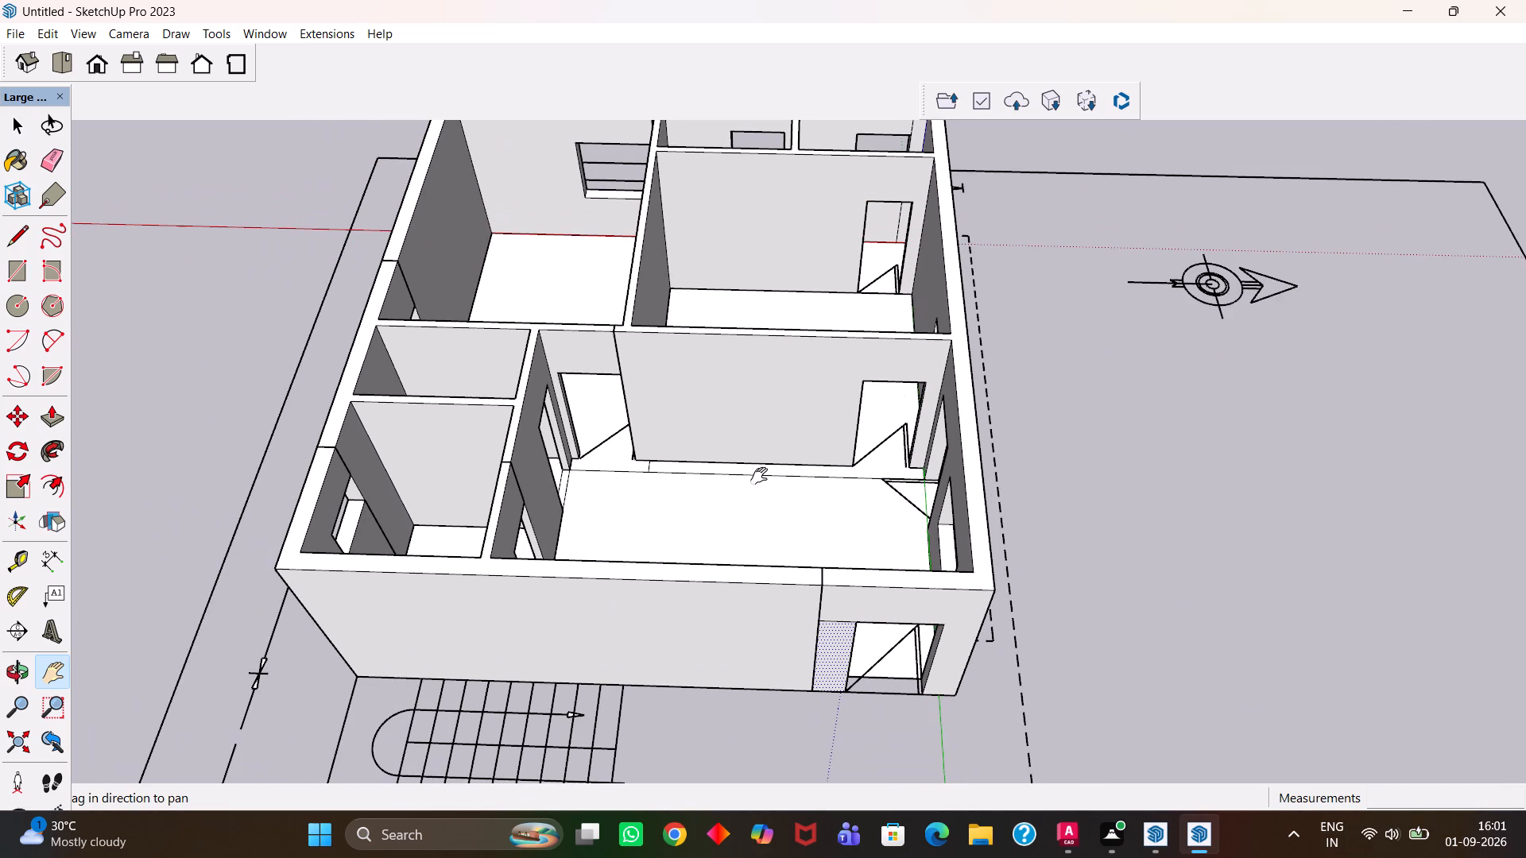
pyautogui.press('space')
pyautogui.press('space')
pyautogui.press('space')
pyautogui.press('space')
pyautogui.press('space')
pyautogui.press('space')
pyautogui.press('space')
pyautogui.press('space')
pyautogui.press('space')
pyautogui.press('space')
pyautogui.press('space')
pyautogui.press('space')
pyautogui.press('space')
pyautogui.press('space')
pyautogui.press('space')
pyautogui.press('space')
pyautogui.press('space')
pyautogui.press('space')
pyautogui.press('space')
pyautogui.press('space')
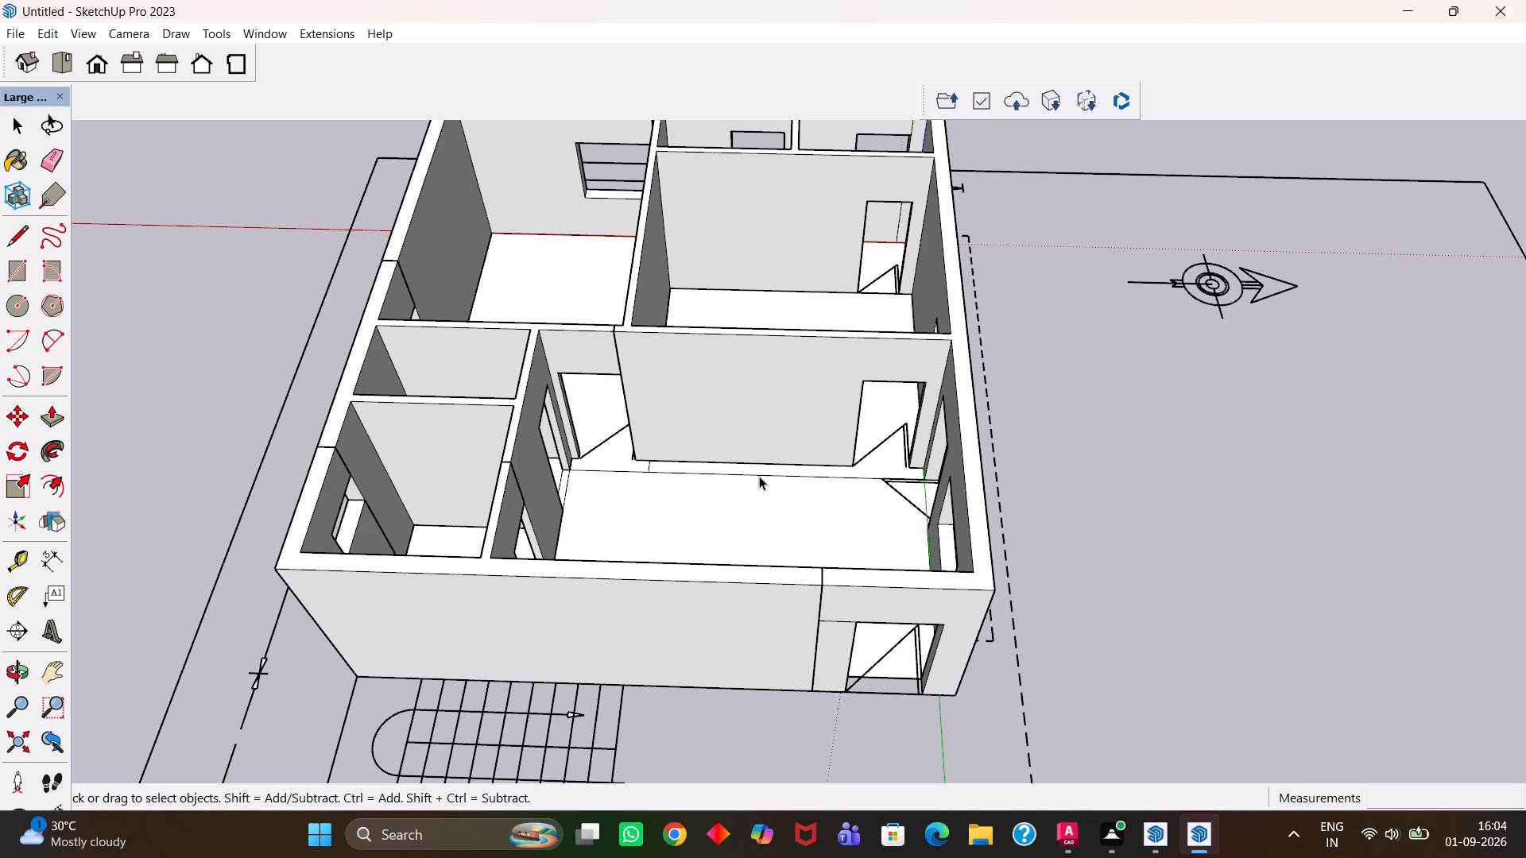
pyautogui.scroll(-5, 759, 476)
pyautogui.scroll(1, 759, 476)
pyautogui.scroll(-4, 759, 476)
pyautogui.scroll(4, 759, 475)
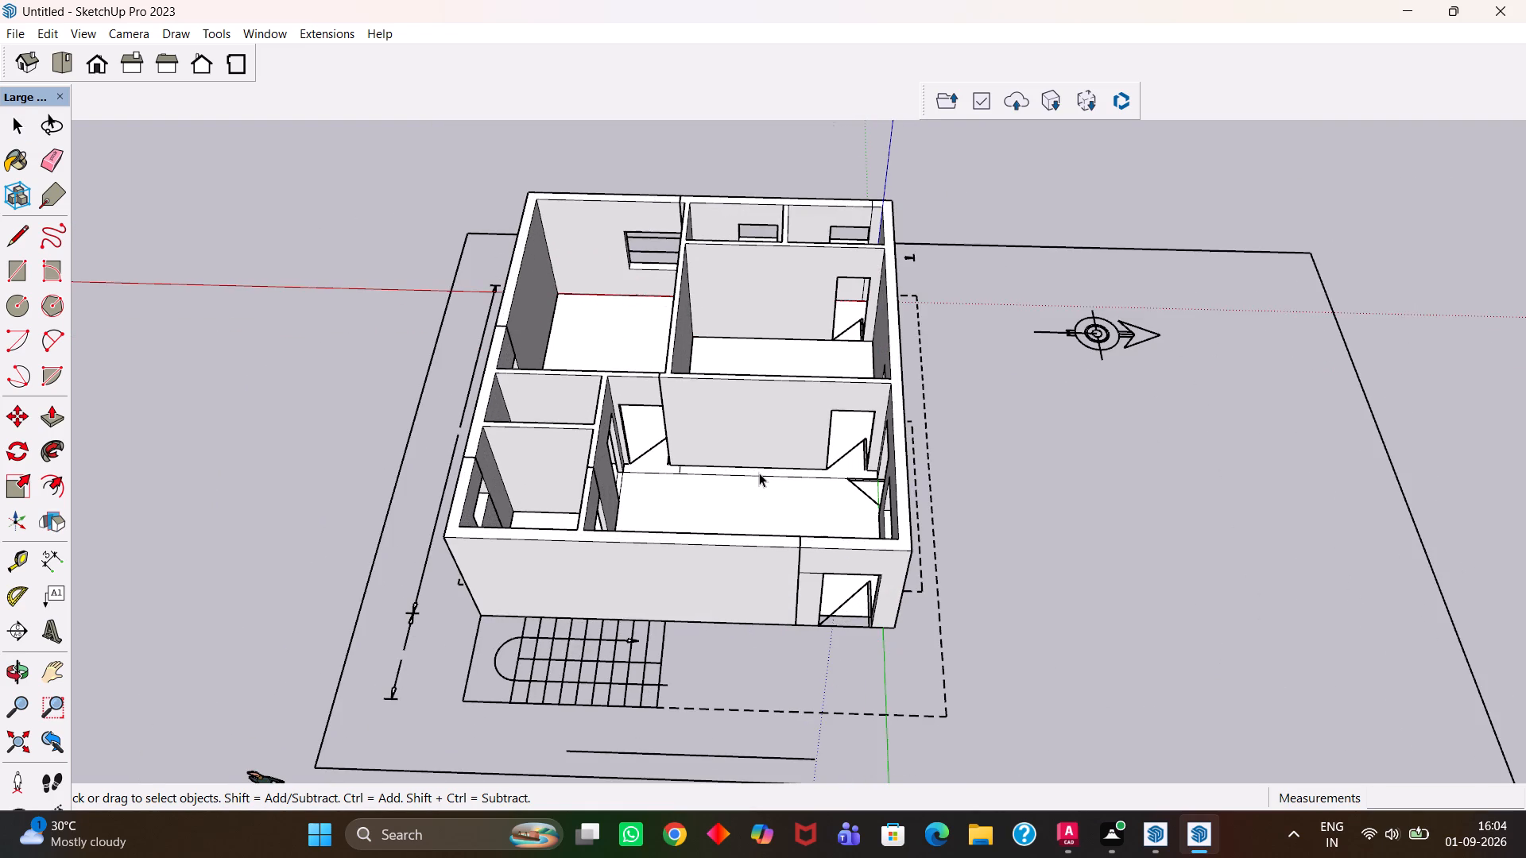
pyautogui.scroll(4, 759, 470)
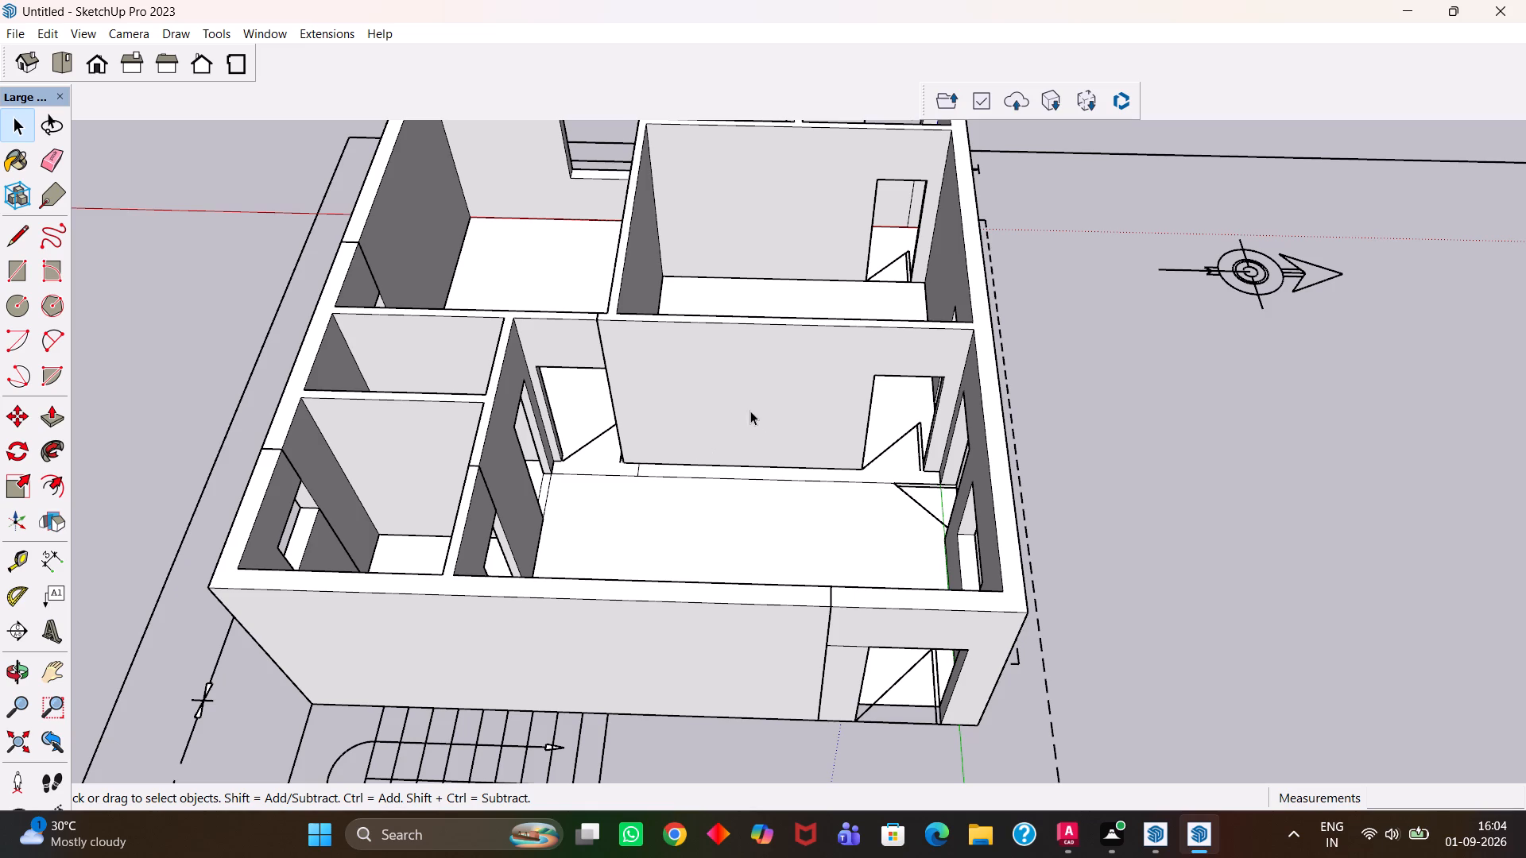
# Paint the floor of the long rear corner room, beside the two small rooms, with the Marble Carrara Gold Floor Tile material.
pyautogui.press('h')
pyautogui.scroll(-7, 758, 430)
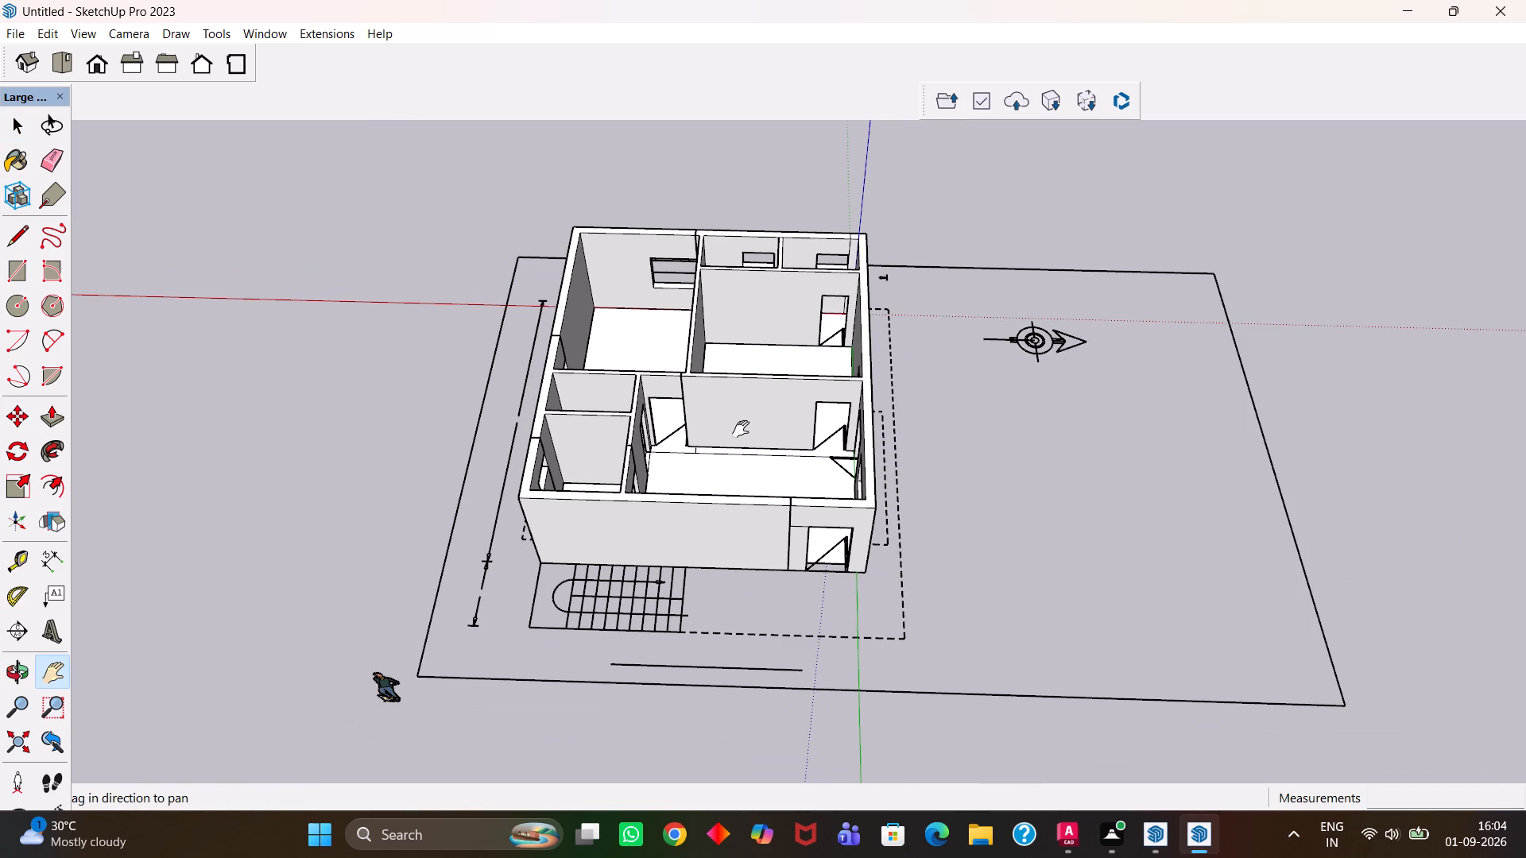
pyautogui.scroll(9, 745, 411)
pyautogui.scroll(-5, 749, 412)
pyautogui.moveTo(775, 373); pyautogui.dragTo(778, 512, button='middle')
pyautogui.scroll(2, 778, 512)
pyautogui.moveTo(756, 489); pyautogui.dragTo(973, 571)
pyautogui.scroll(-3, 965, 562)
pyautogui.moveTo(1017, 449); pyautogui.dragTo(976, 626)
pyautogui.scroll(3, 912, 582)
pyautogui.middleClick(912, 582)
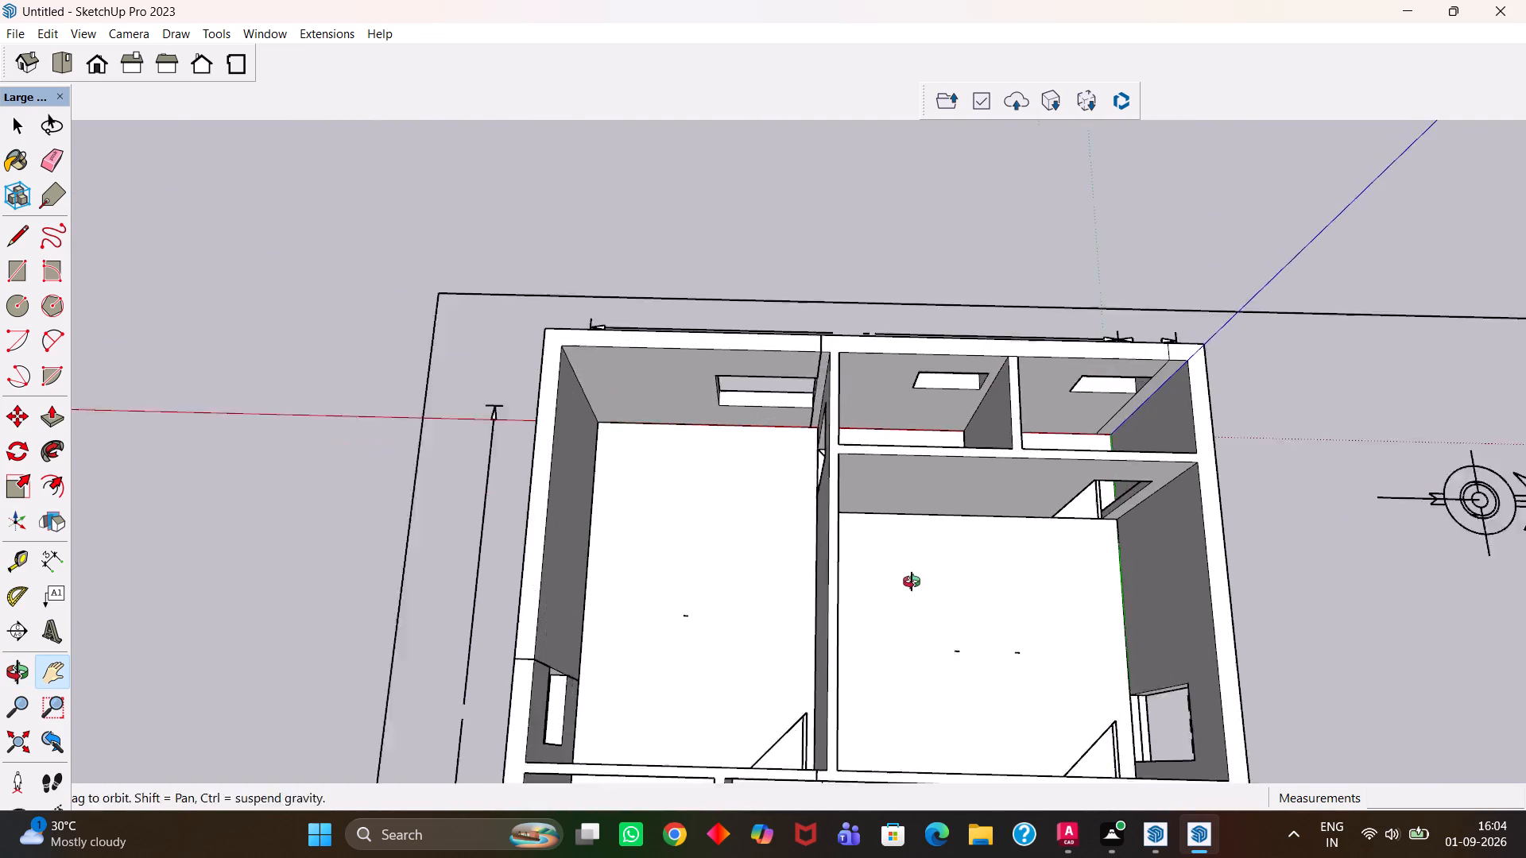
pyautogui.scroll(6, 912, 582)
pyautogui.scroll(-6, 912, 582)
pyautogui.moveTo(933, 620); pyautogui.dragTo(934, 551, button='middle')
pyautogui.scroll(3, 913, 582)
pyautogui.scroll(-3, 934, 551)
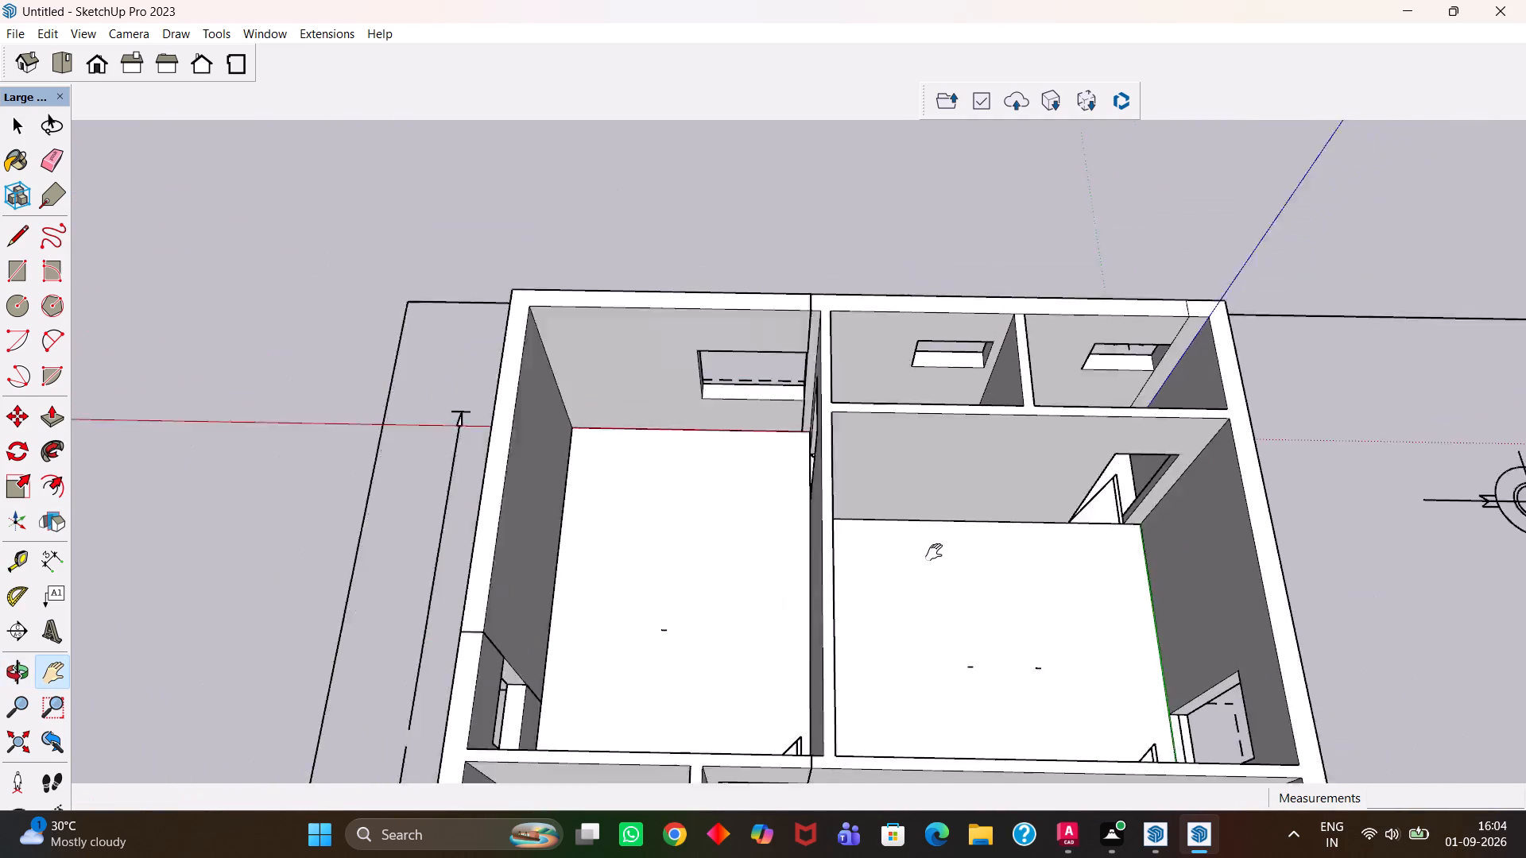
pyautogui.scroll(-2, 934, 552)
pyautogui.moveTo(808, 559); pyautogui.dragTo(828, 620, button='middle')
pyautogui.scroll(1, 809, 563)
pyautogui.press('h')
pyautogui.moveTo(731, 570); pyautogui.dragTo(827, 539)
pyautogui.moveTo(823, 558); pyautogui.dragTo(813, 579, button='middle')
pyautogui.press('space')
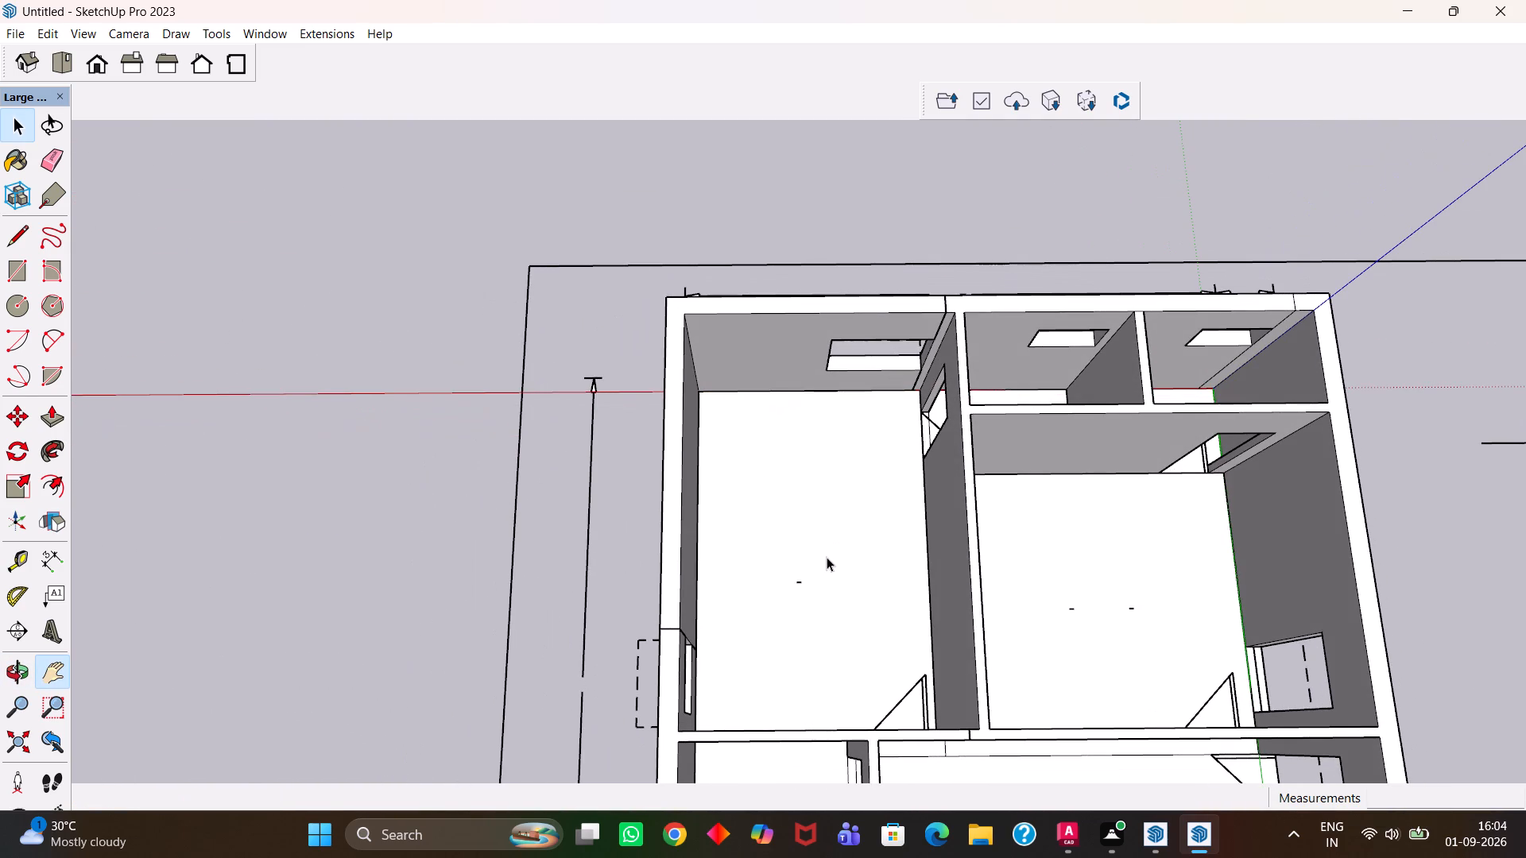
pyautogui.click(827, 555)
pyautogui.moveTo(827, 555); pyautogui.dragTo(840, 580, button='middle')
pyautogui.scroll(2, 840, 580)
pyautogui.press('b')
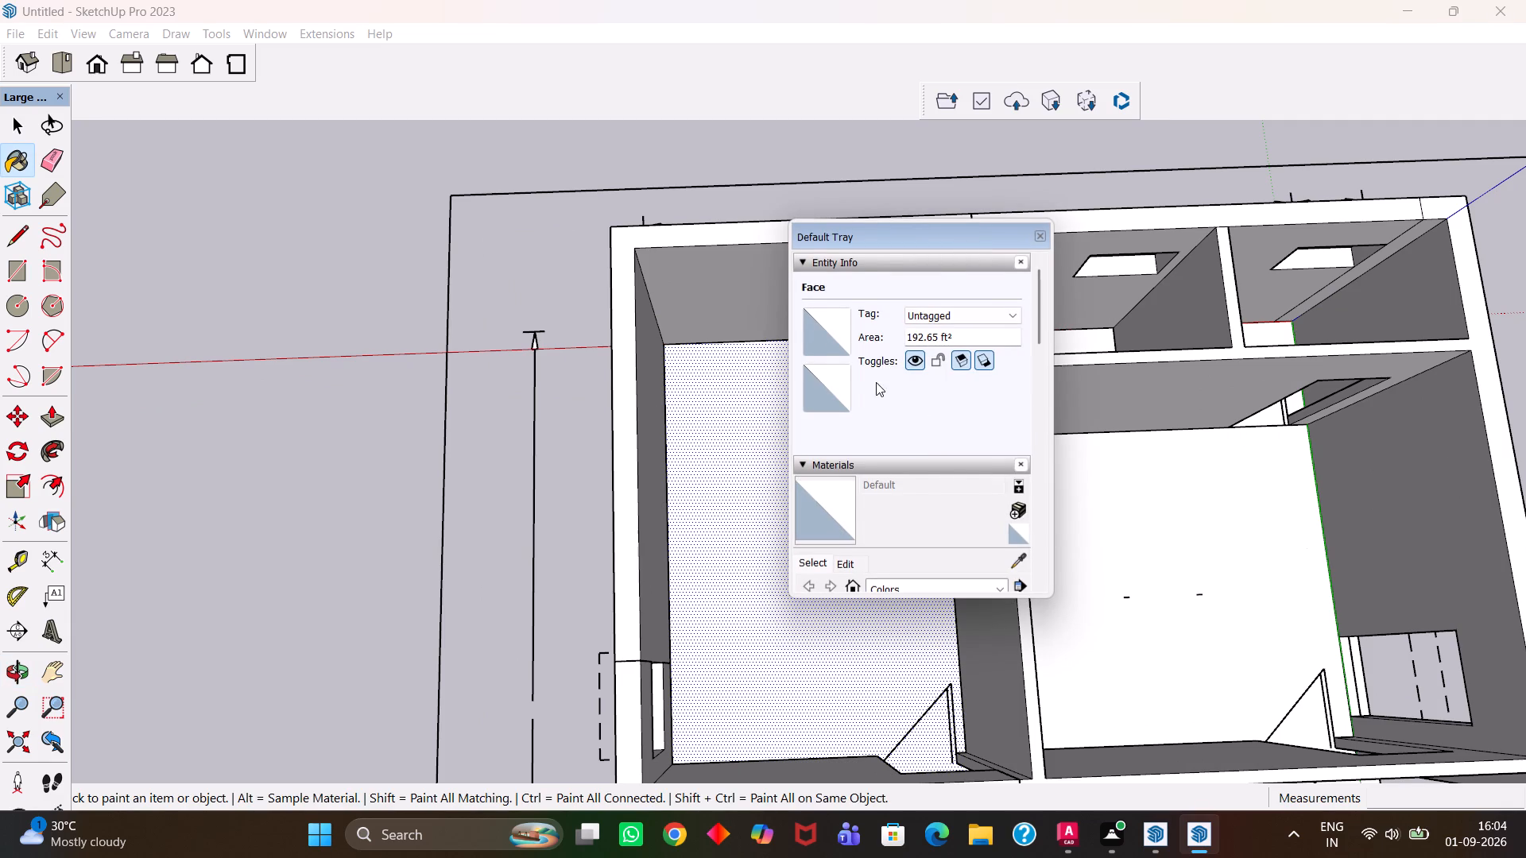
pyautogui.scroll(-4, 876, 405)
pyautogui.click(909, 403)
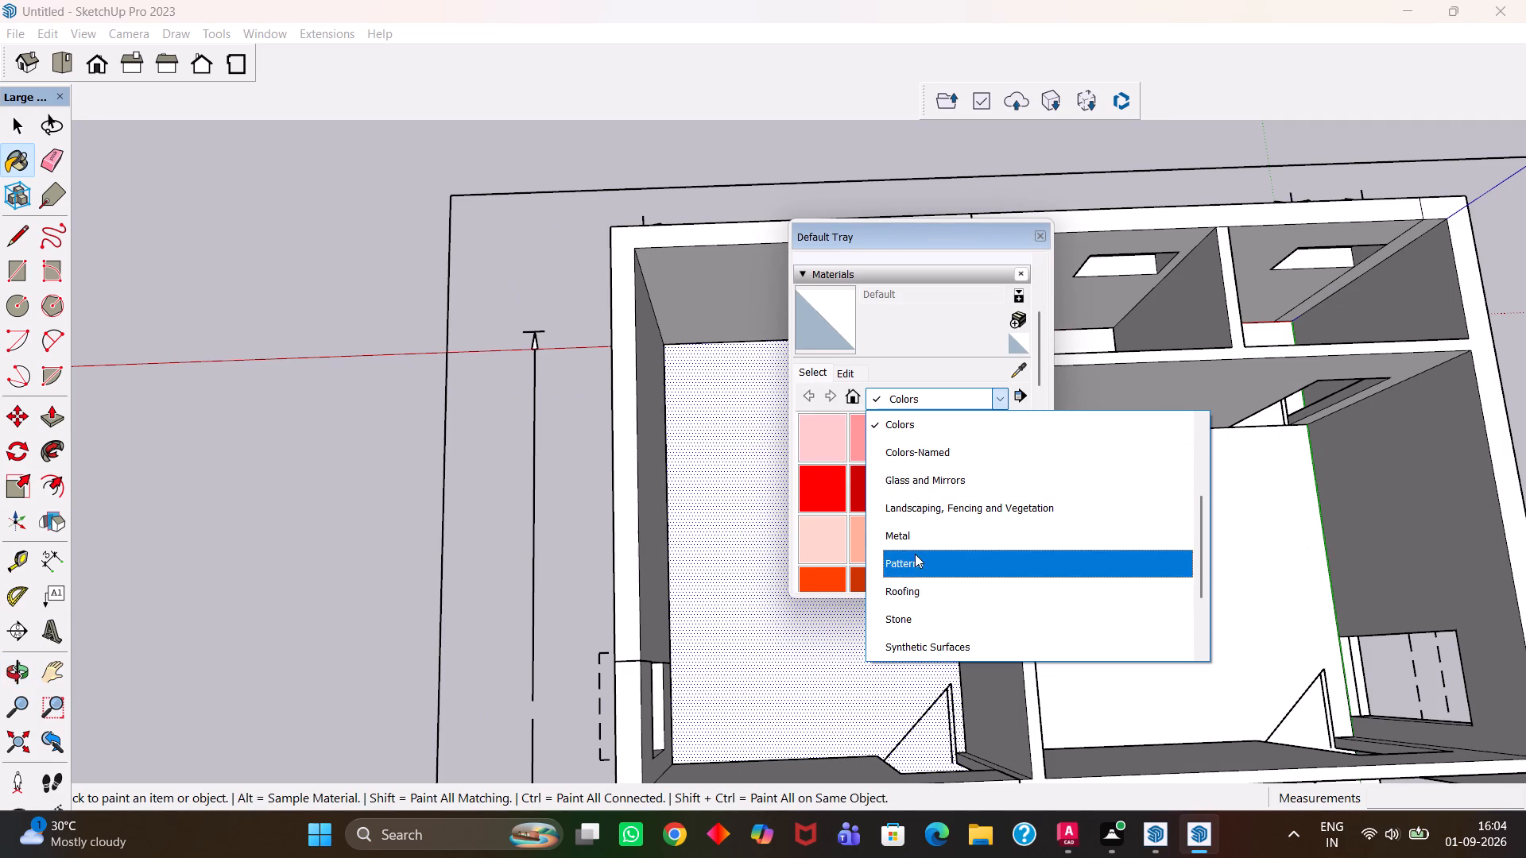
pyautogui.scroll(-1, 915, 574)
pyautogui.click(913, 587)
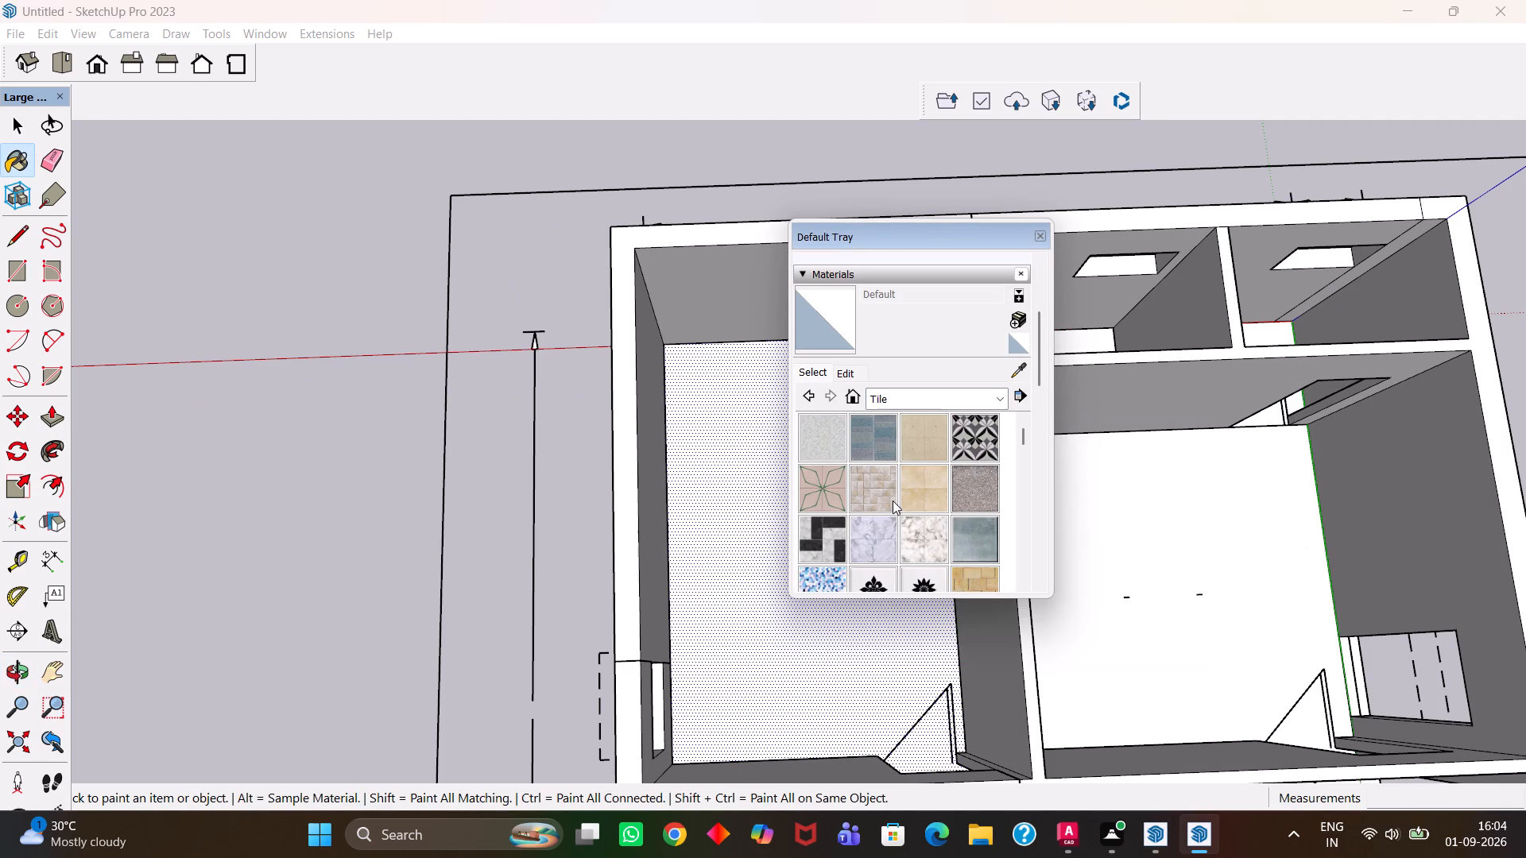
pyautogui.click(924, 548)
pyautogui.click(754, 502)
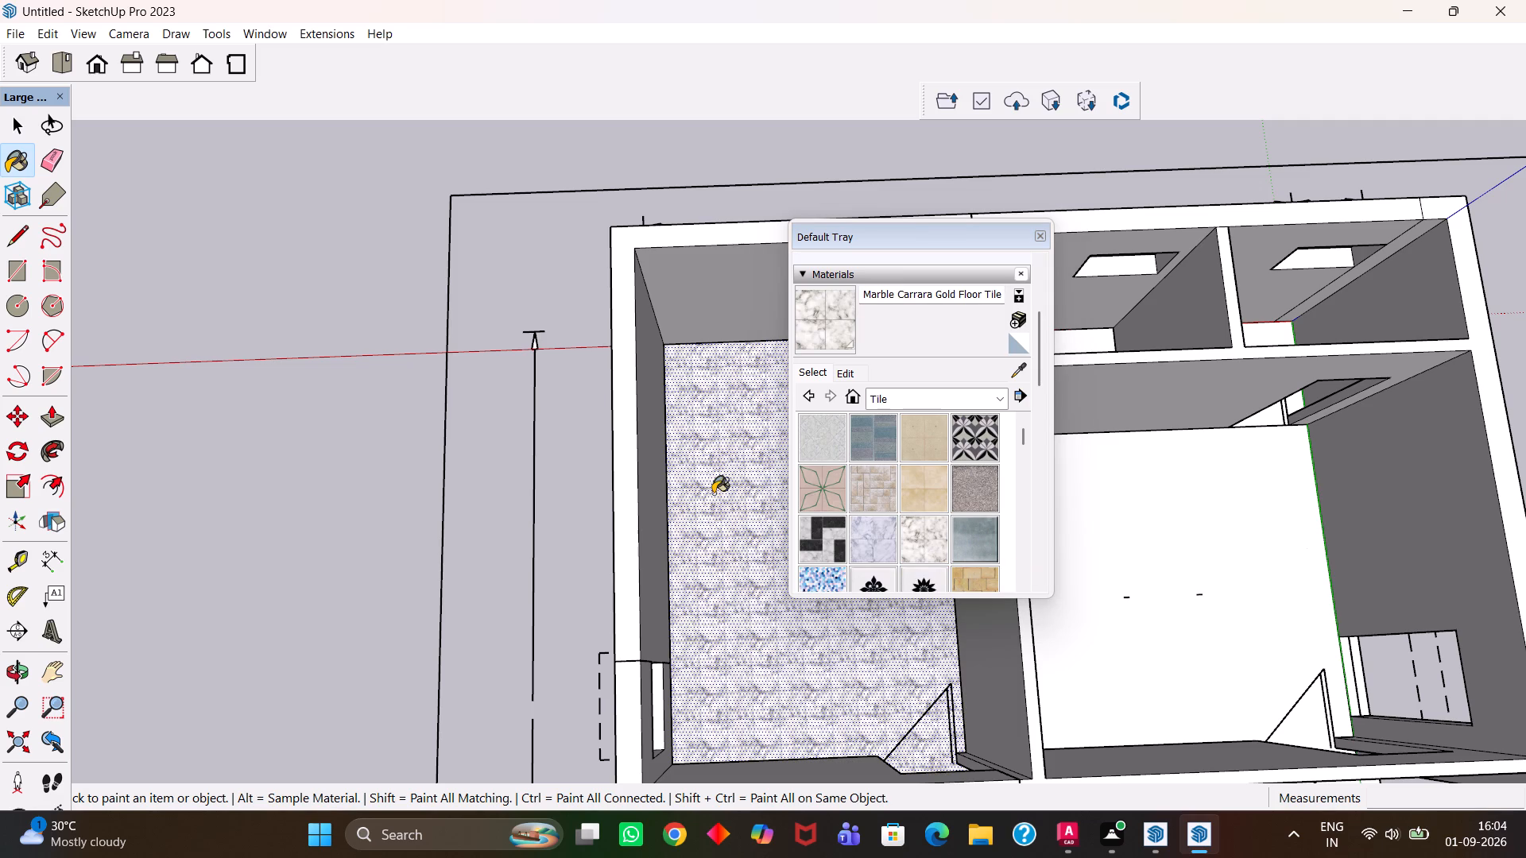
# Set the marble floor tile's texture width to 21 inches, keeping its proportions, and deselect the floor.
pyautogui.click(850, 369)
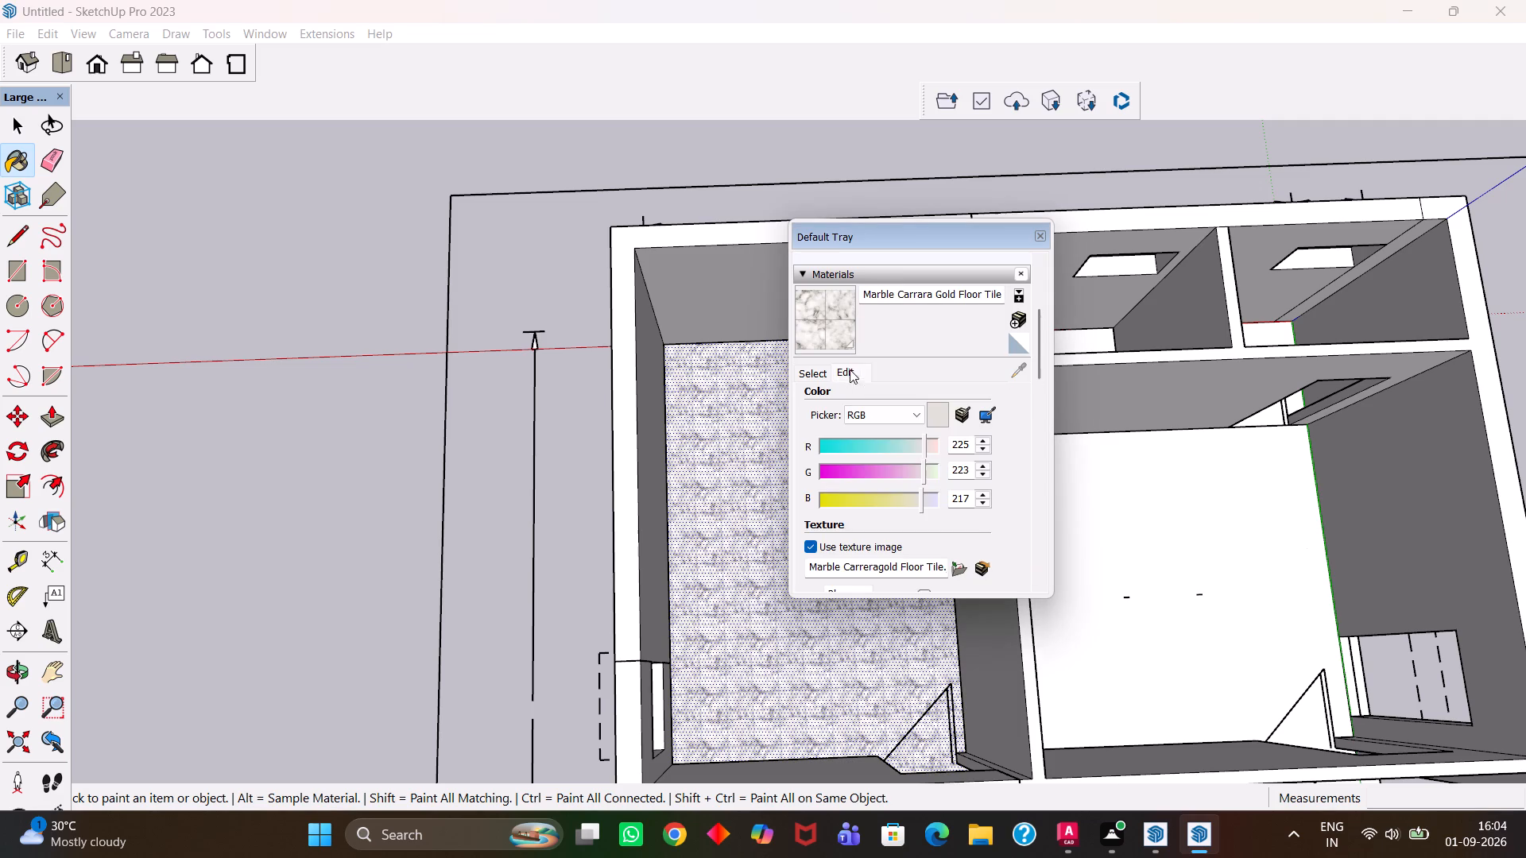
pyautogui.scroll(-2, 866, 538)
pyautogui.moveTo(848, 499); pyautogui.dragTo(792, 491)
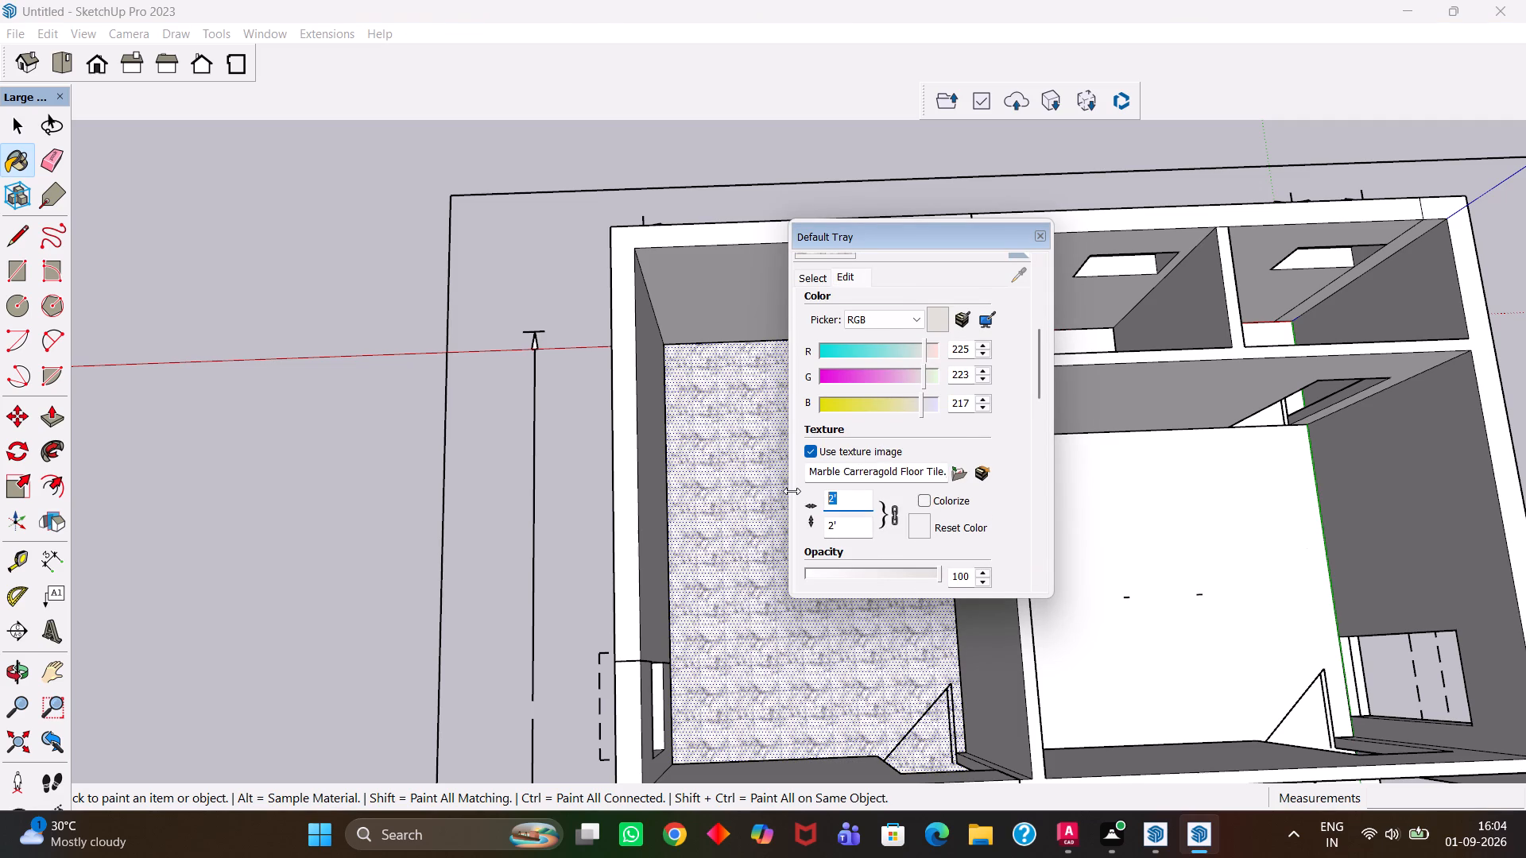
pyautogui.press('4')
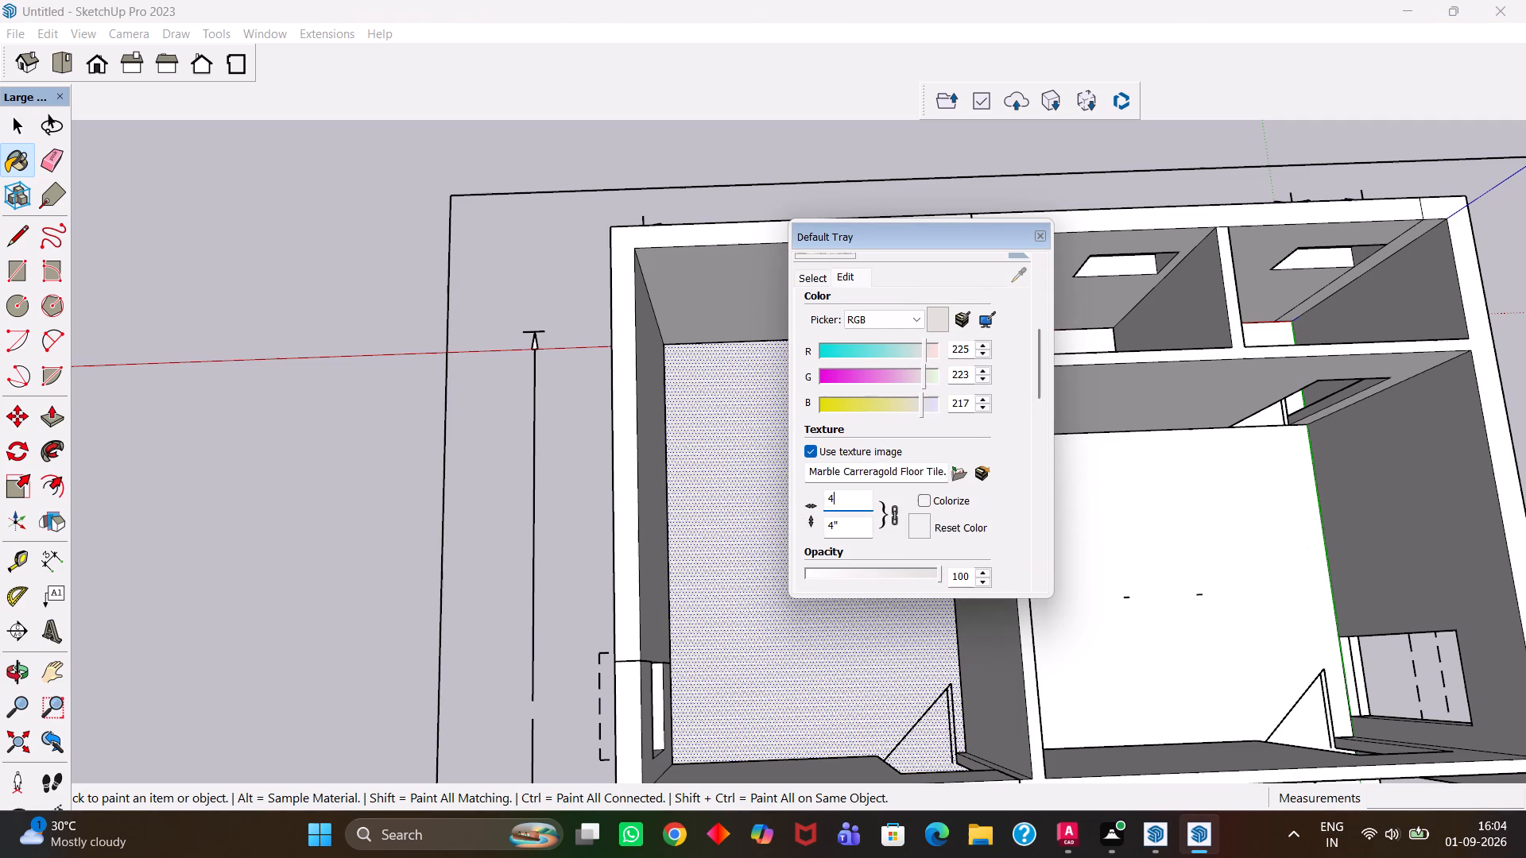
pyautogui.moveTo(840, 497); pyautogui.dragTo(814, 497)
pyautogui.write('21')
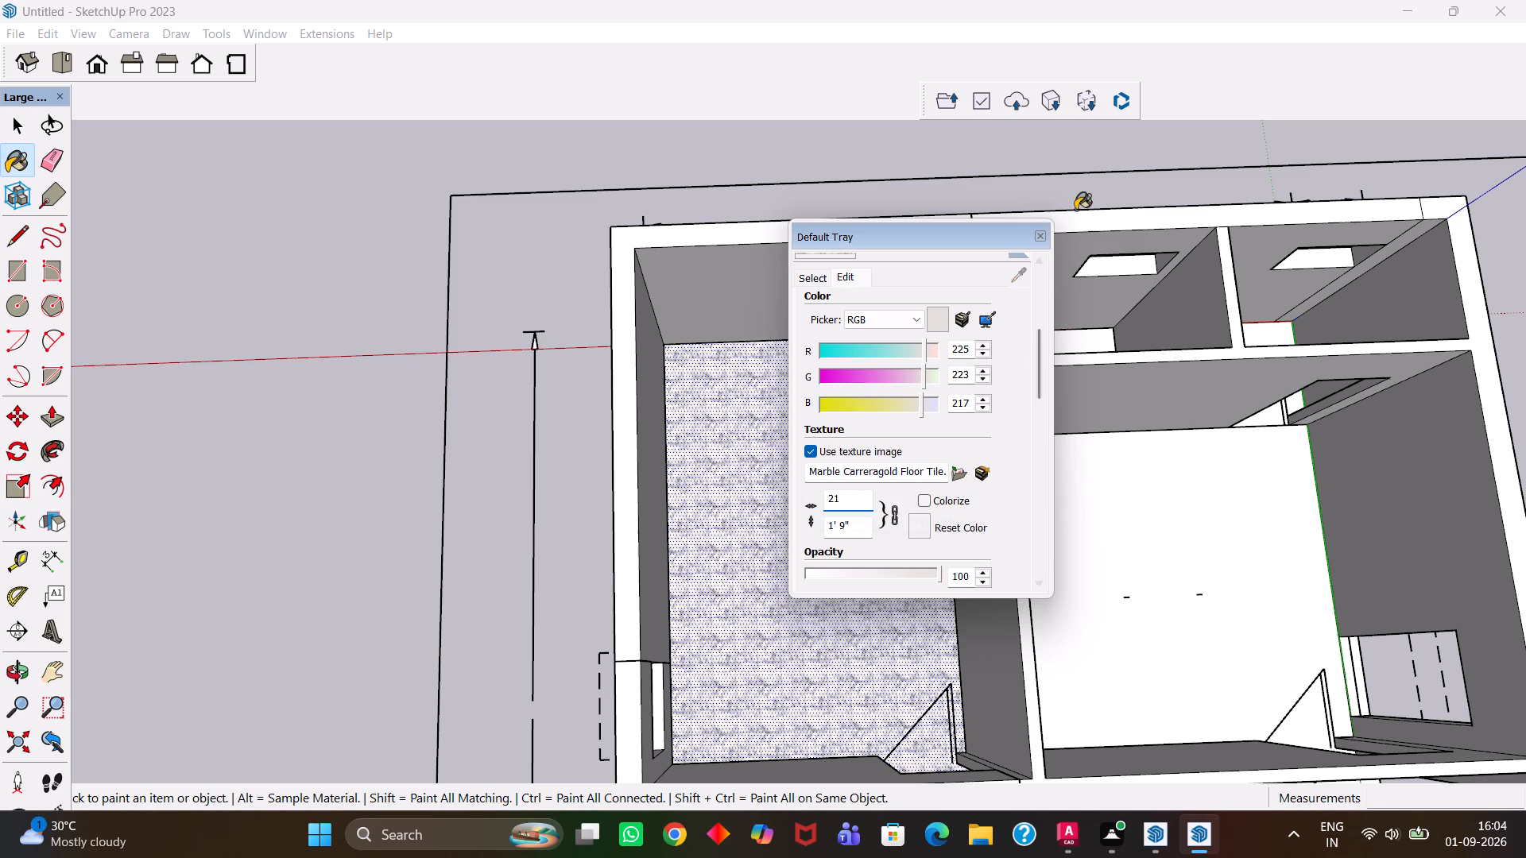
pyautogui.click(1045, 233)
pyautogui.scroll(-5, 834, 427)
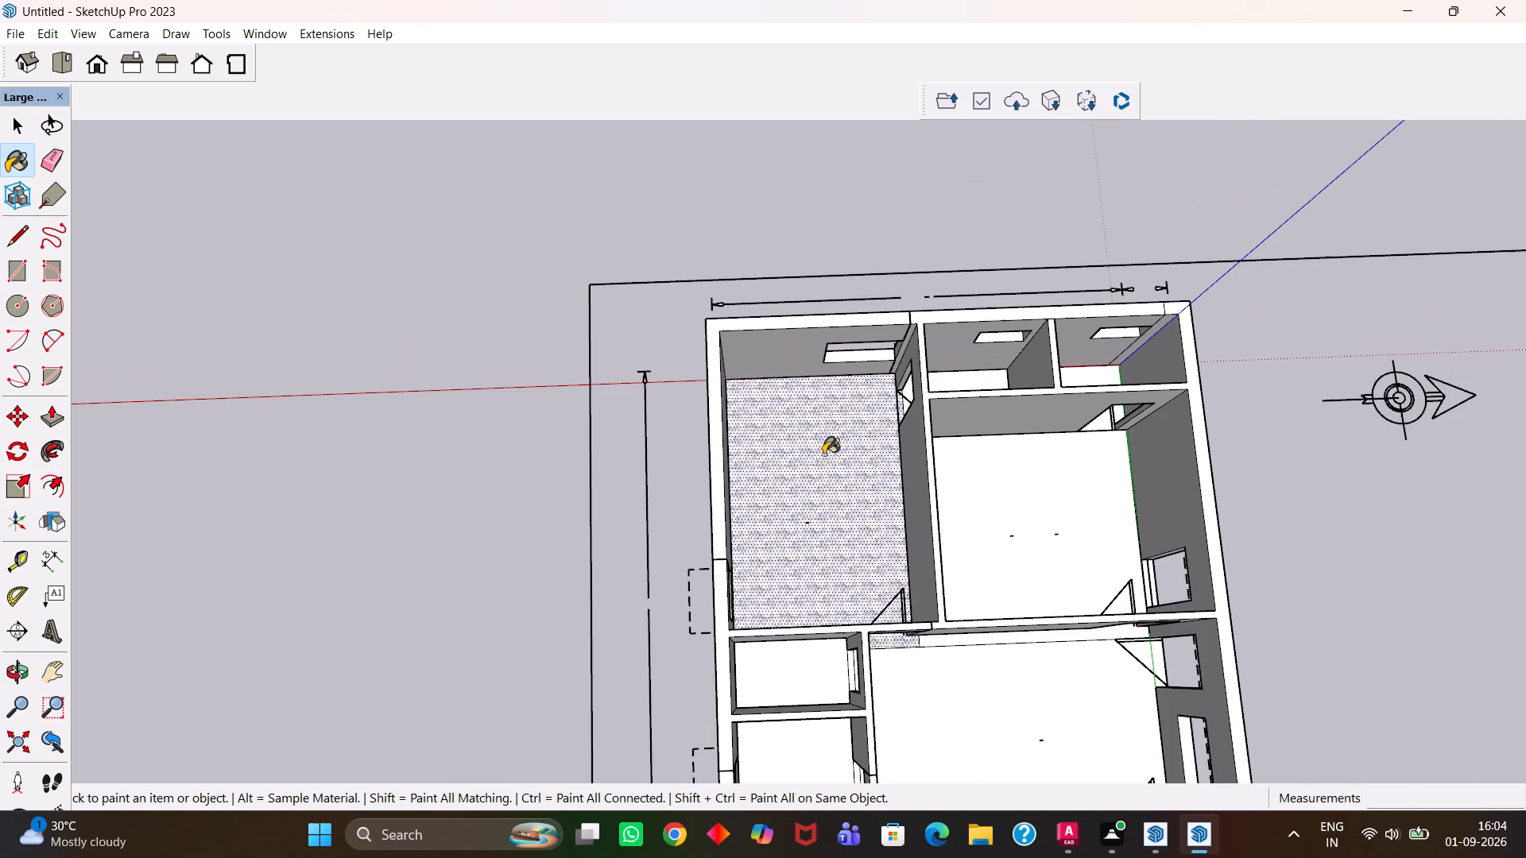
pyautogui.press('space')
pyautogui.click(753, 219)
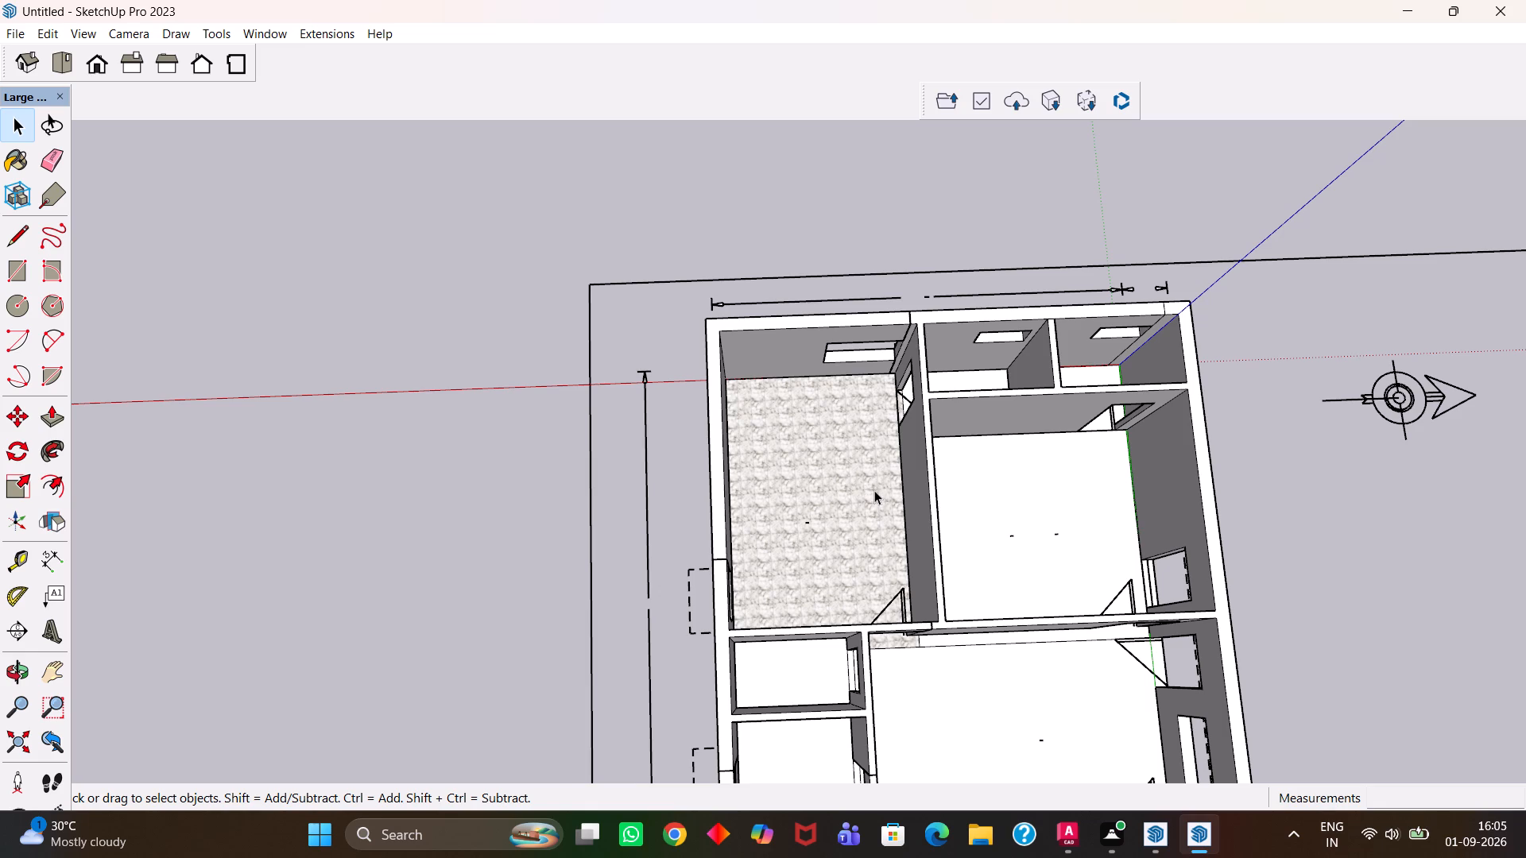
# Examine the tiled room's floor from above alongside the unpainted floors of the other rooms.
pyautogui.scroll(1, 874, 491)
pyautogui.scroll(-6, 874, 491)
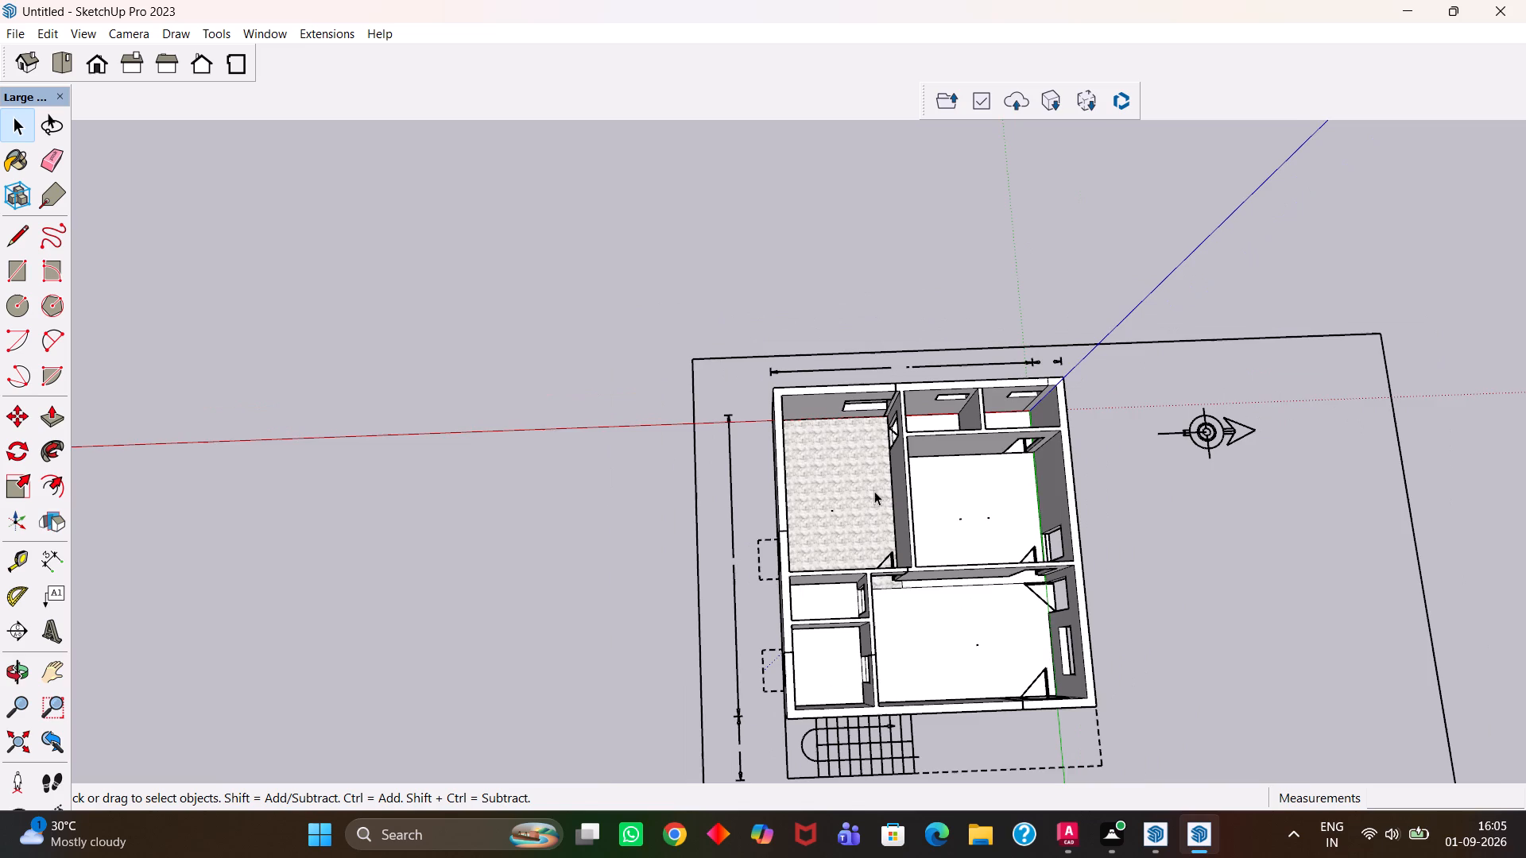
pyautogui.scroll(-2, 875, 491)
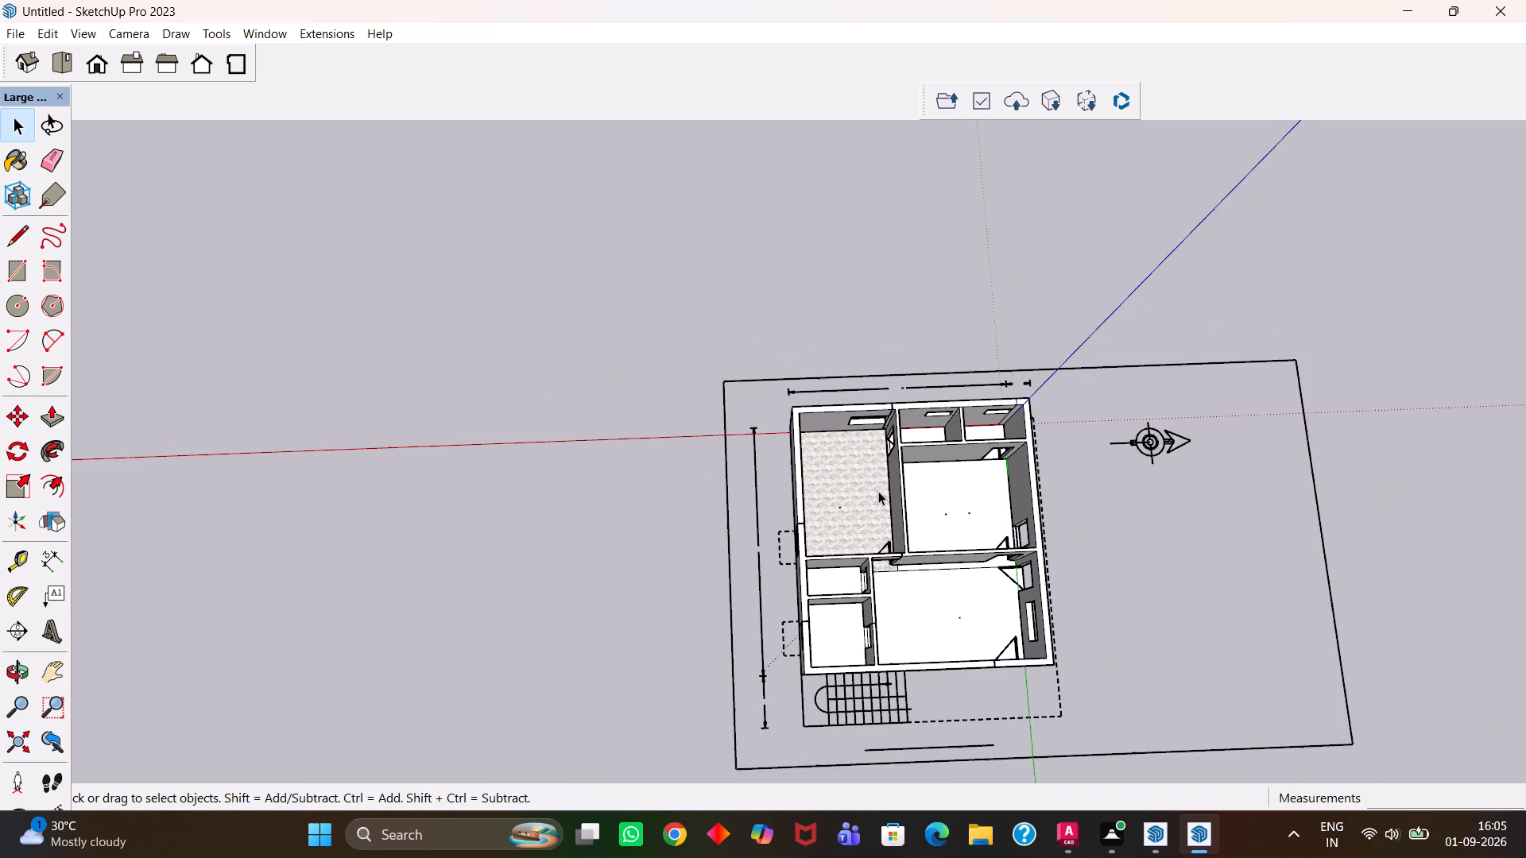
pyautogui.scroll(-4, 878, 491)
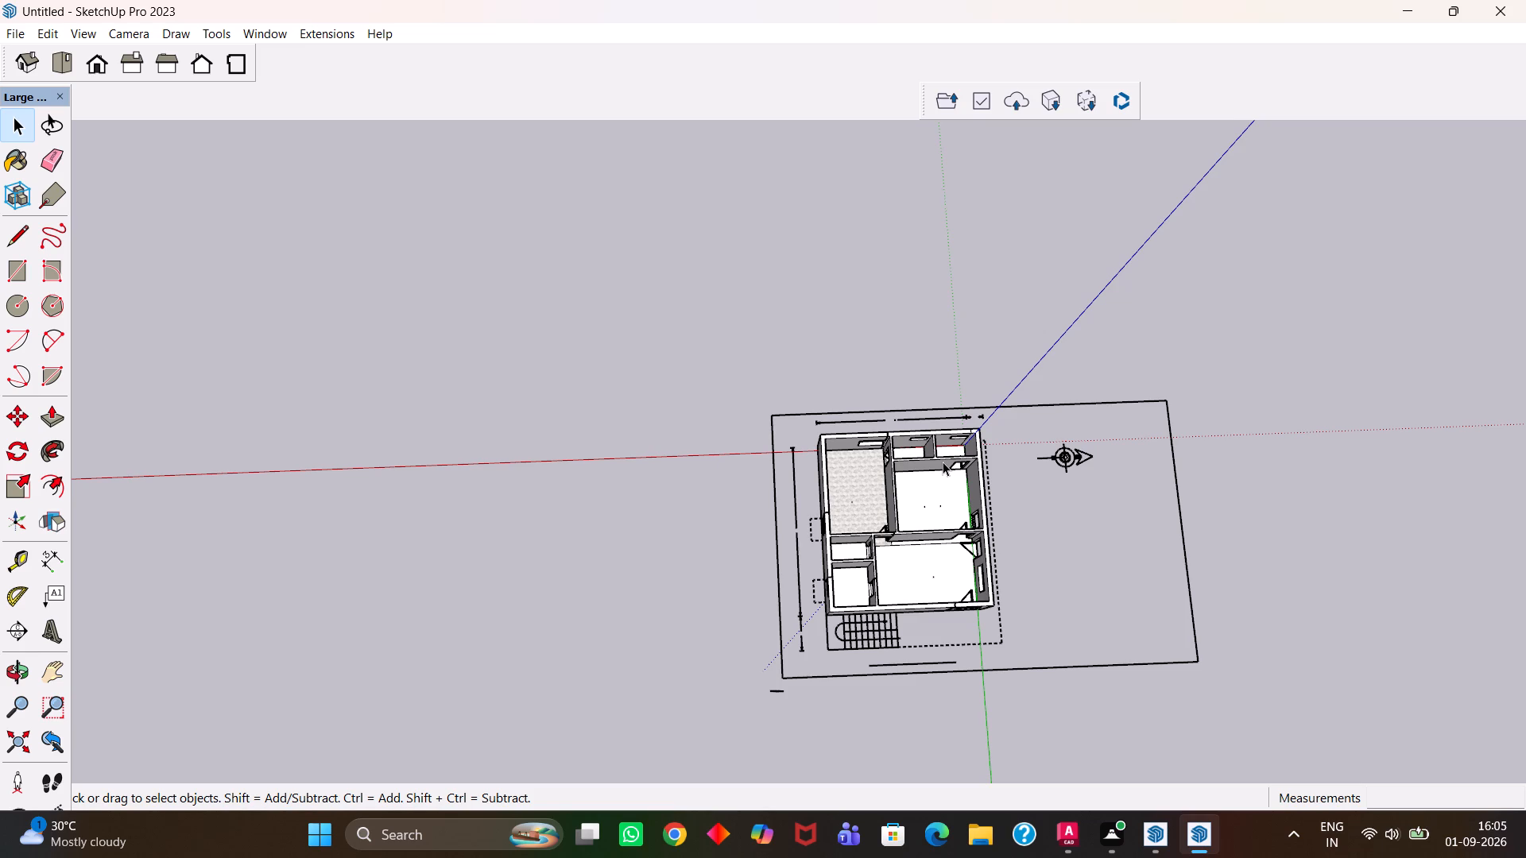
pyautogui.scroll(2, 1029, 473)
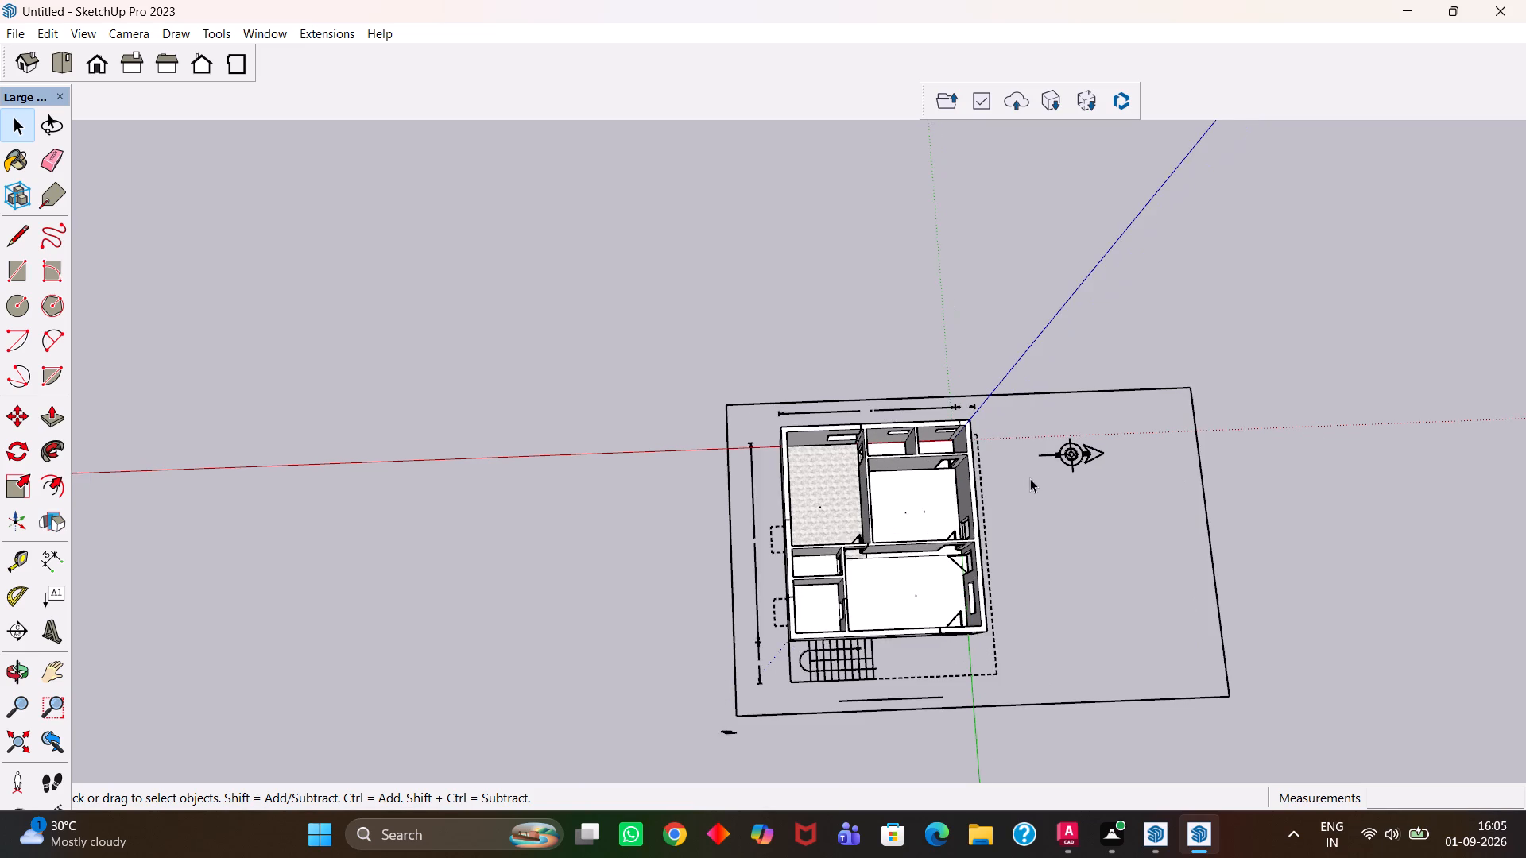
pyautogui.scroll(3, 1013, 488)
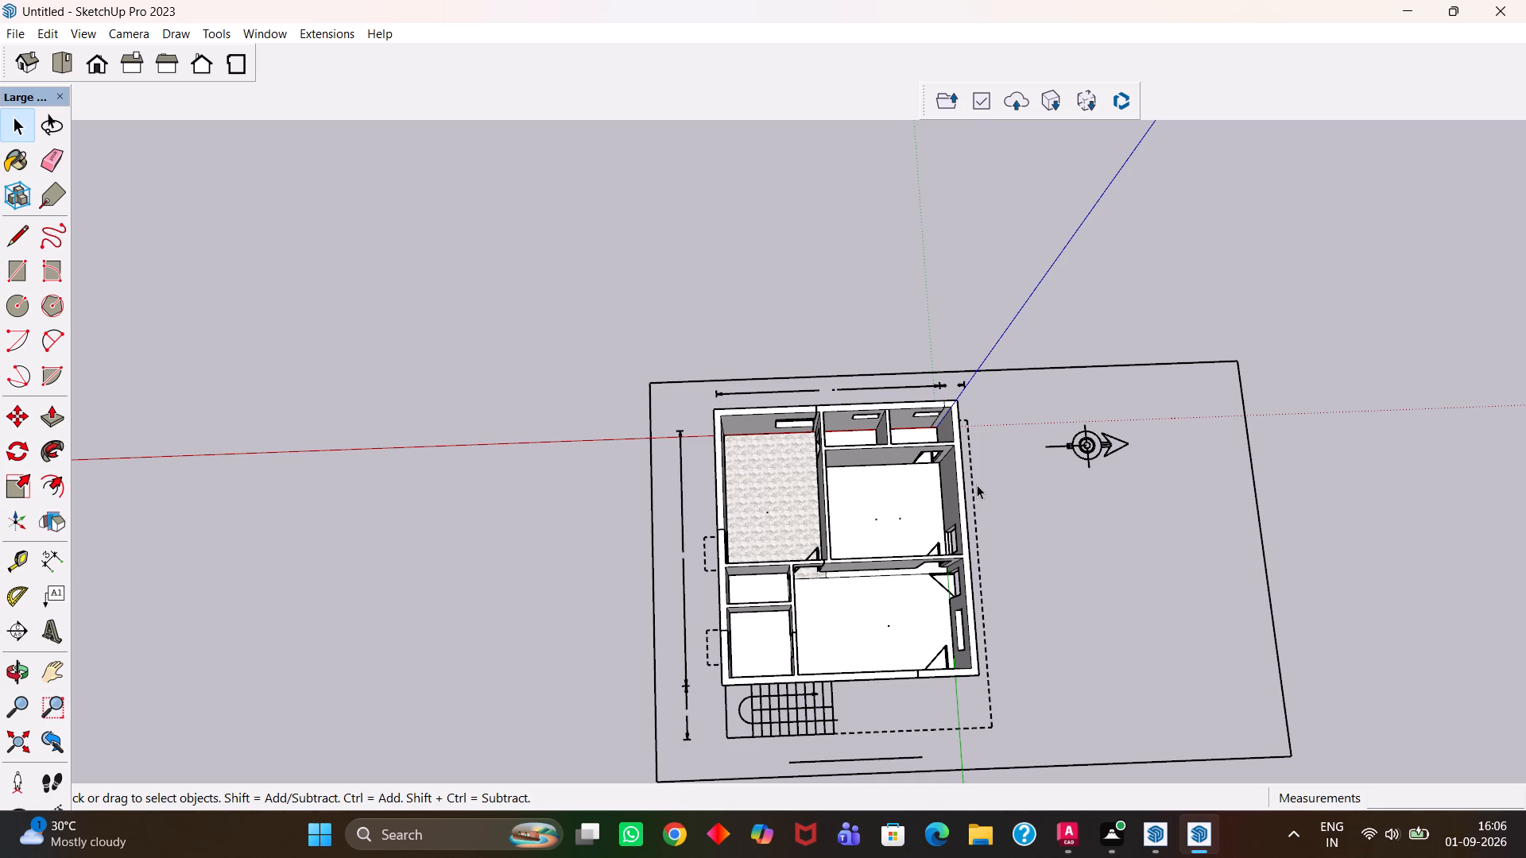
pyautogui.scroll(3, 977, 485)
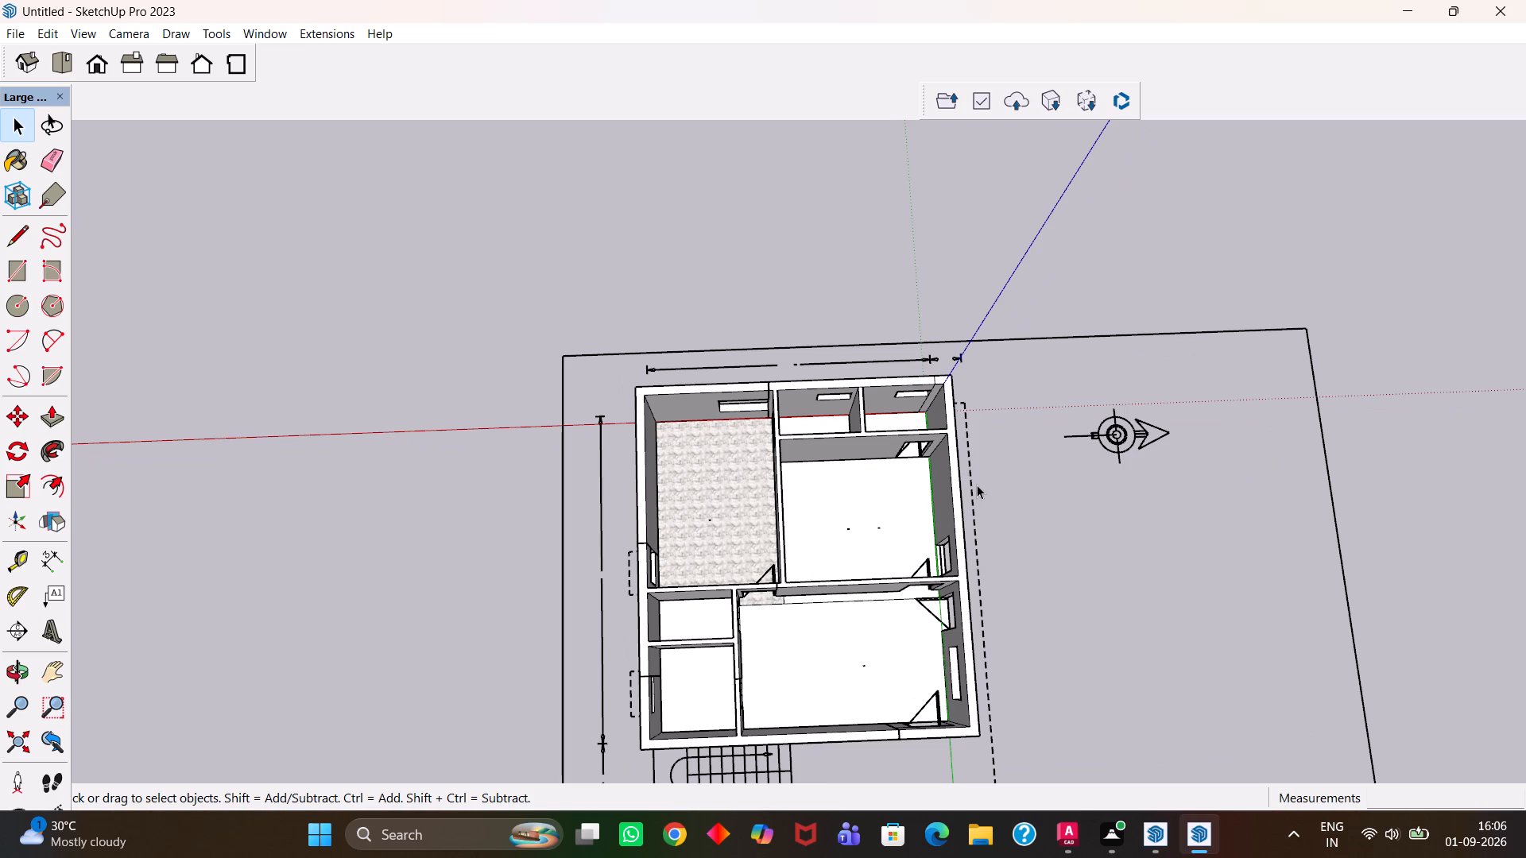
pyautogui.scroll(1, 976, 485)
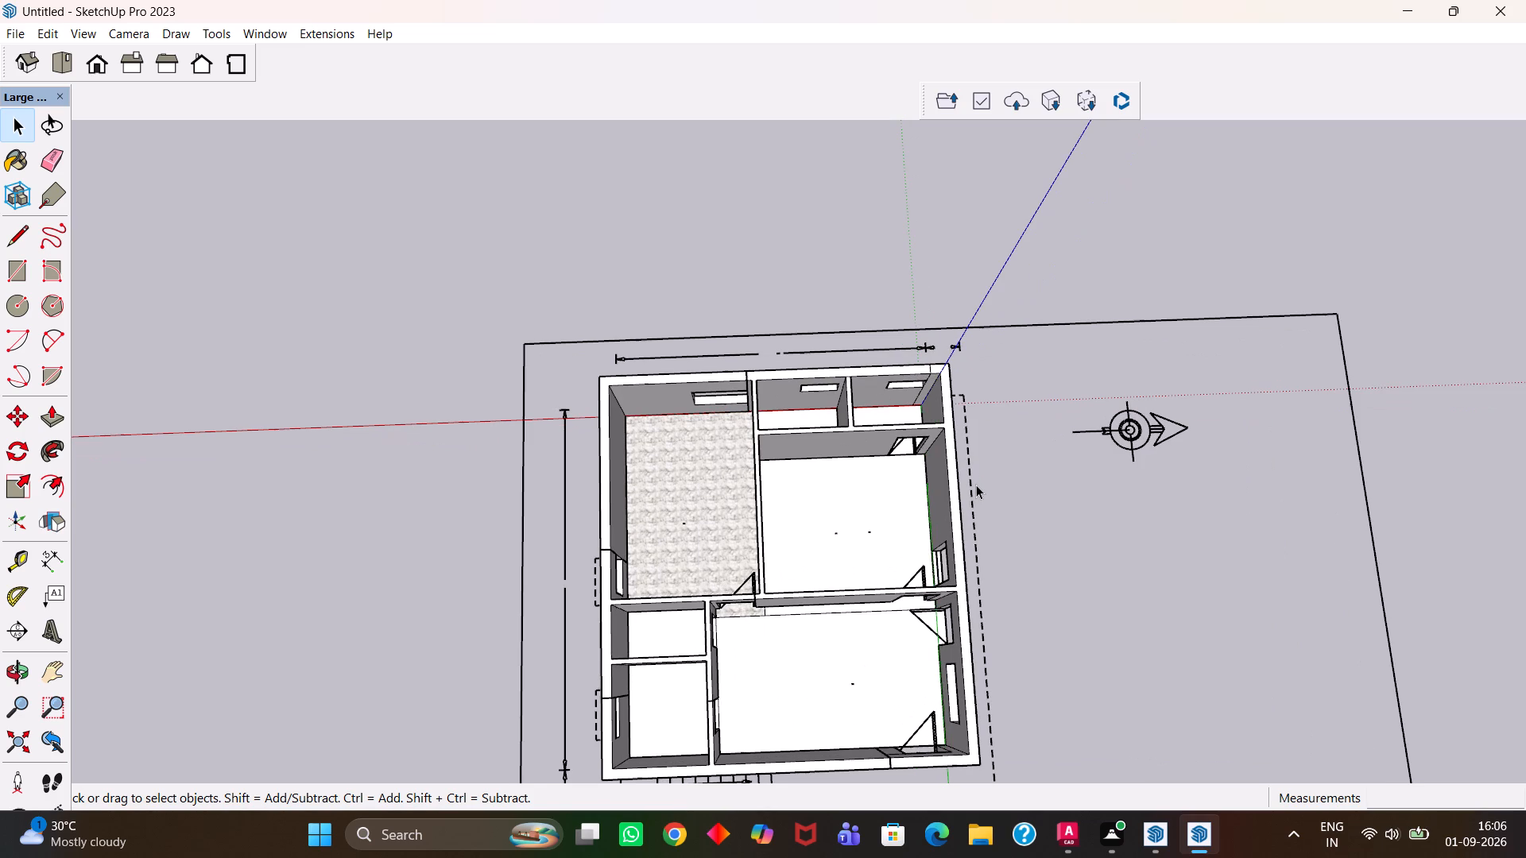
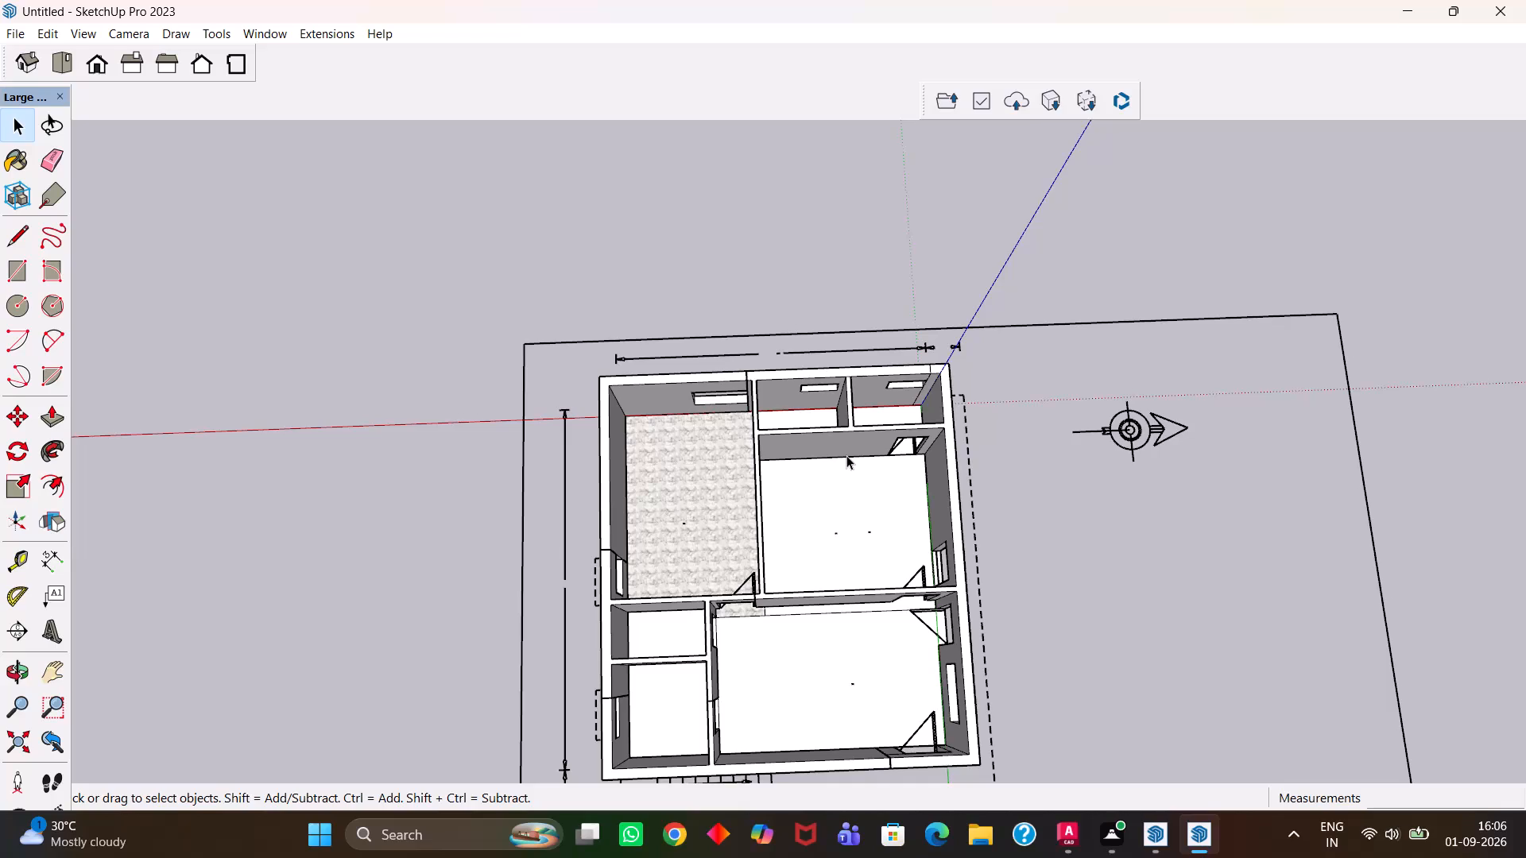
# Examine the house layout from above, comparing the tiled rear corner room with the unpainted rooms beside it.
pyautogui.scroll(-2, 846, 455)
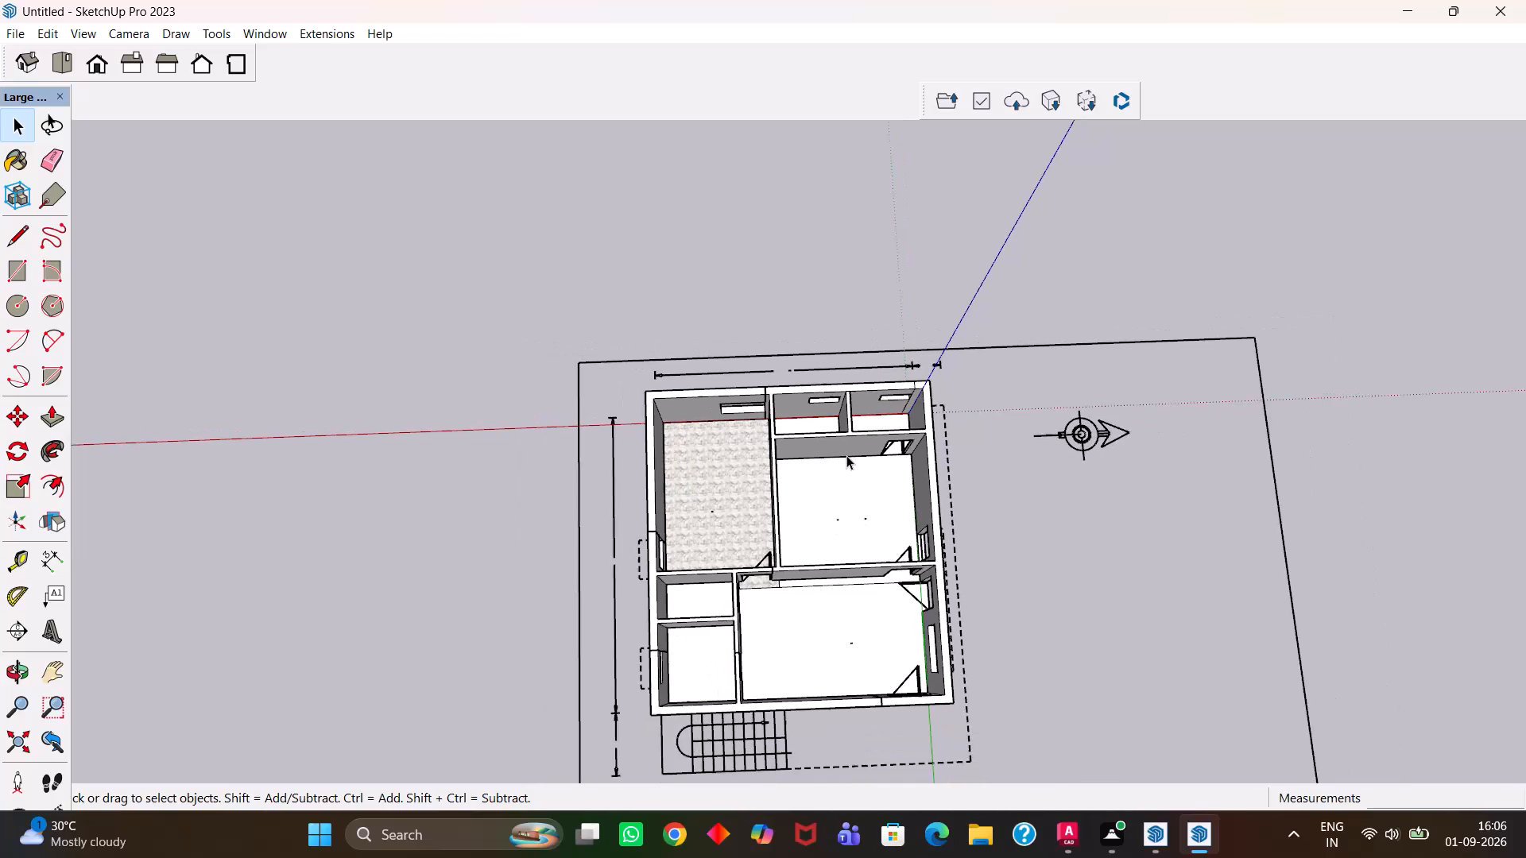
pyautogui.scroll(-1, 846, 455)
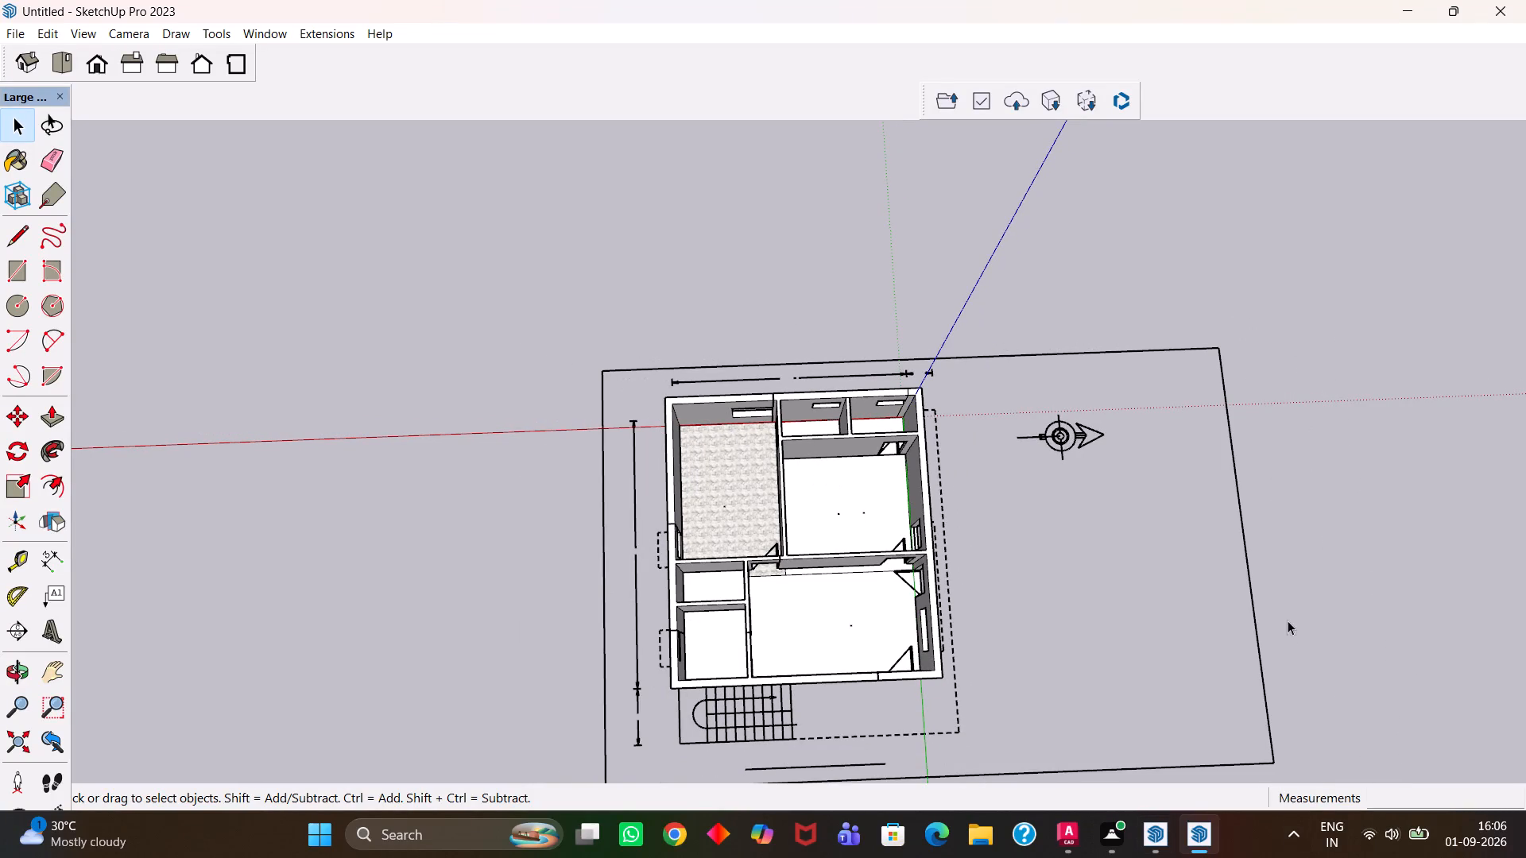
pyautogui.scroll(4, 772, 558)
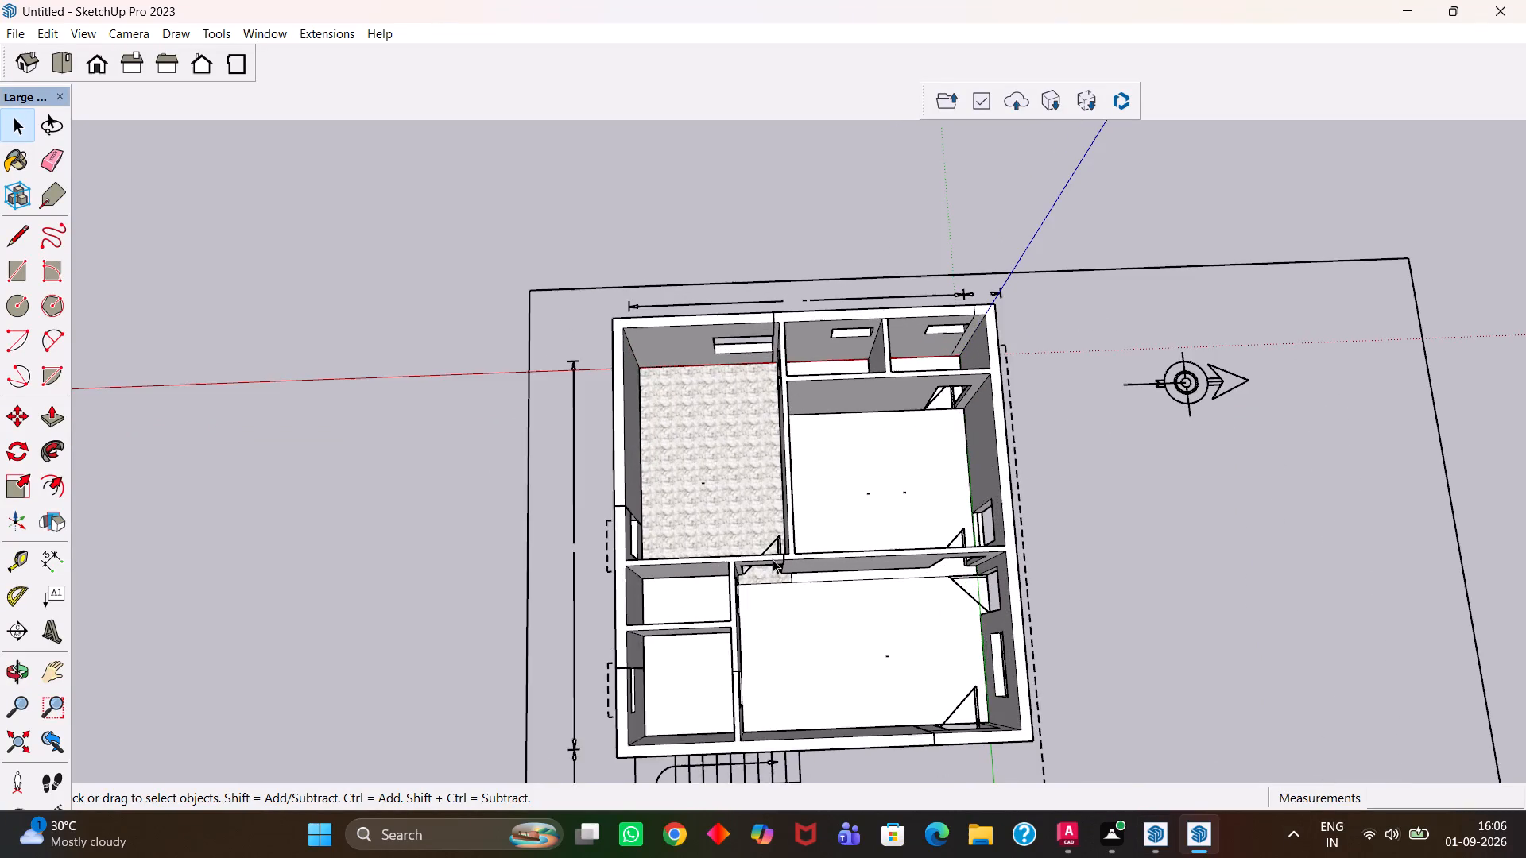
pyautogui.scroll(3, 773, 559)
pyautogui.press('h')
pyautogui.scroll(2, 785, 550)
pyautogui.moveTo(866, 507); pyautogui.dragTo(872, 621)
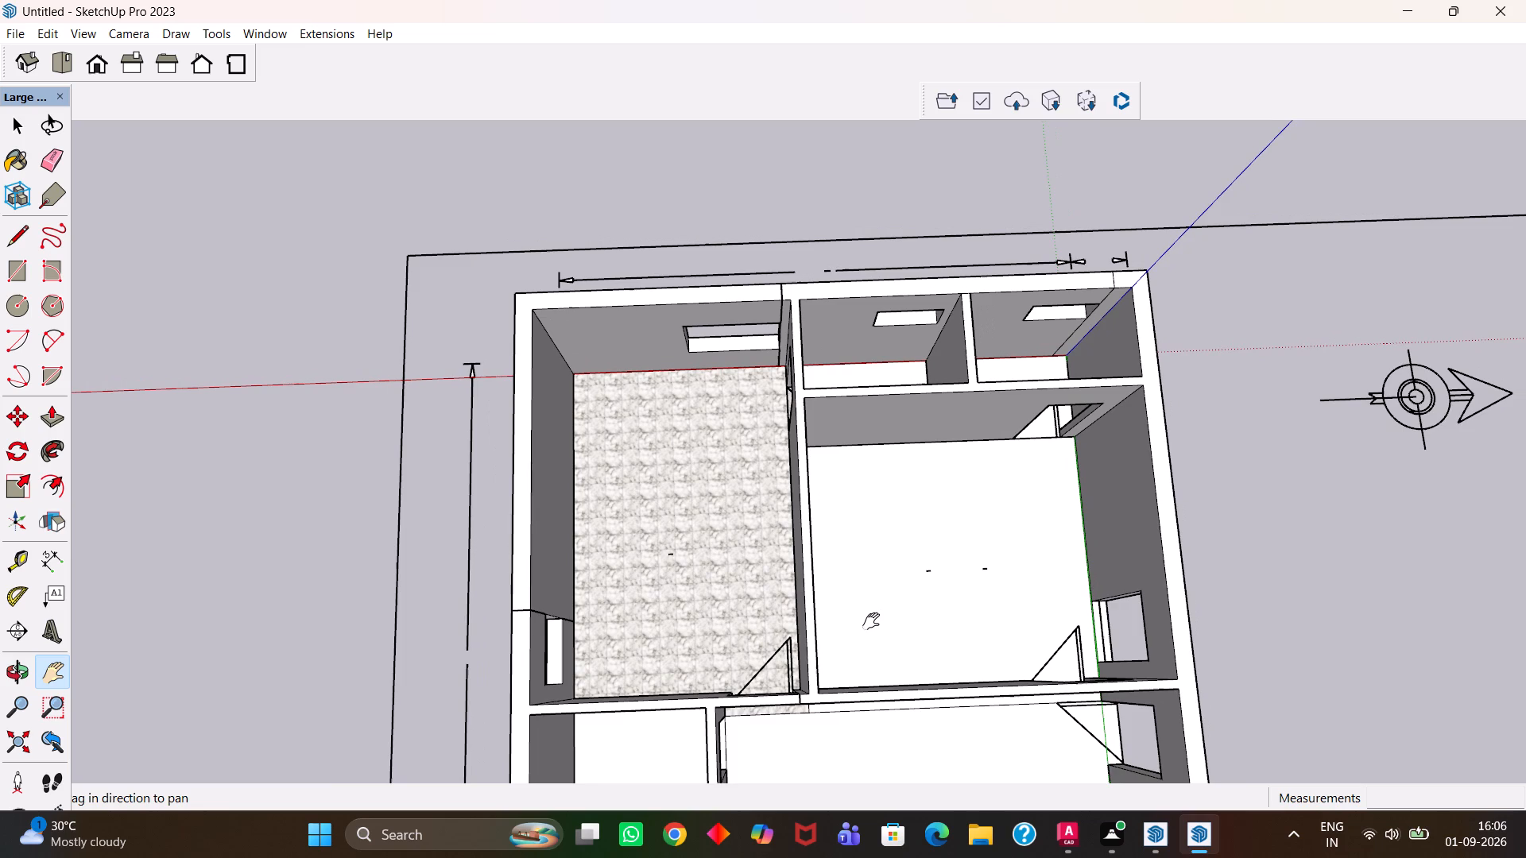
pyautogui.scroll(3, 890, 603)
pyautogui.scroll(-2, 893, 601)
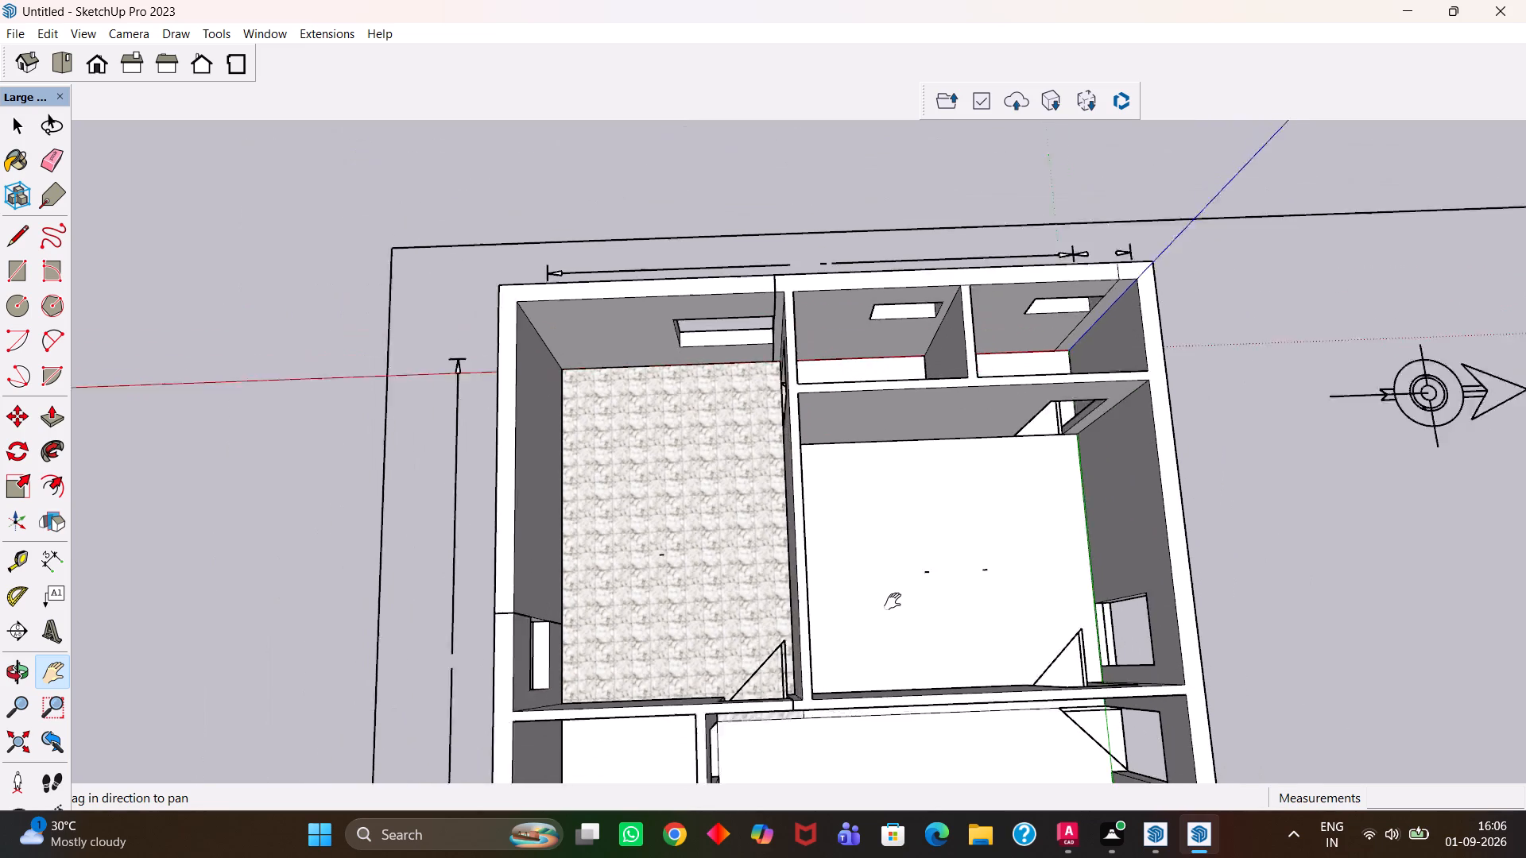
pyautogui.scroll(-2, 893, 601)
pyautogui.moveTo(968, 552); pyautogui.dragTo(895, 771)
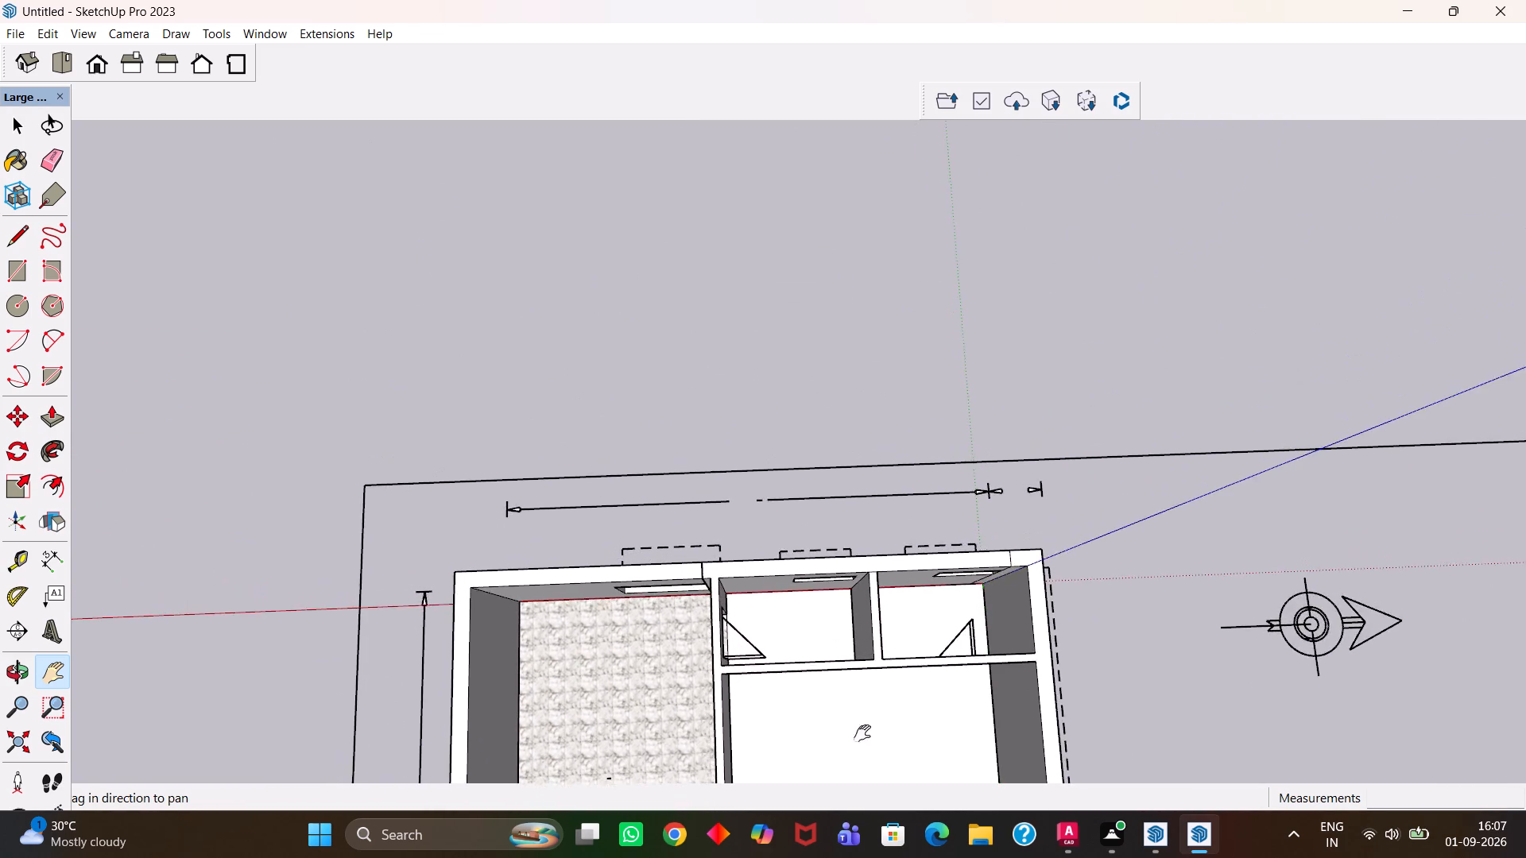
pyautogui.scroll(5, 783, 651)
pyautogui.scroll(-6, 783, 651)
pyautogui.moveTo(800, 678); pyautogui.dragTo(885, 444)
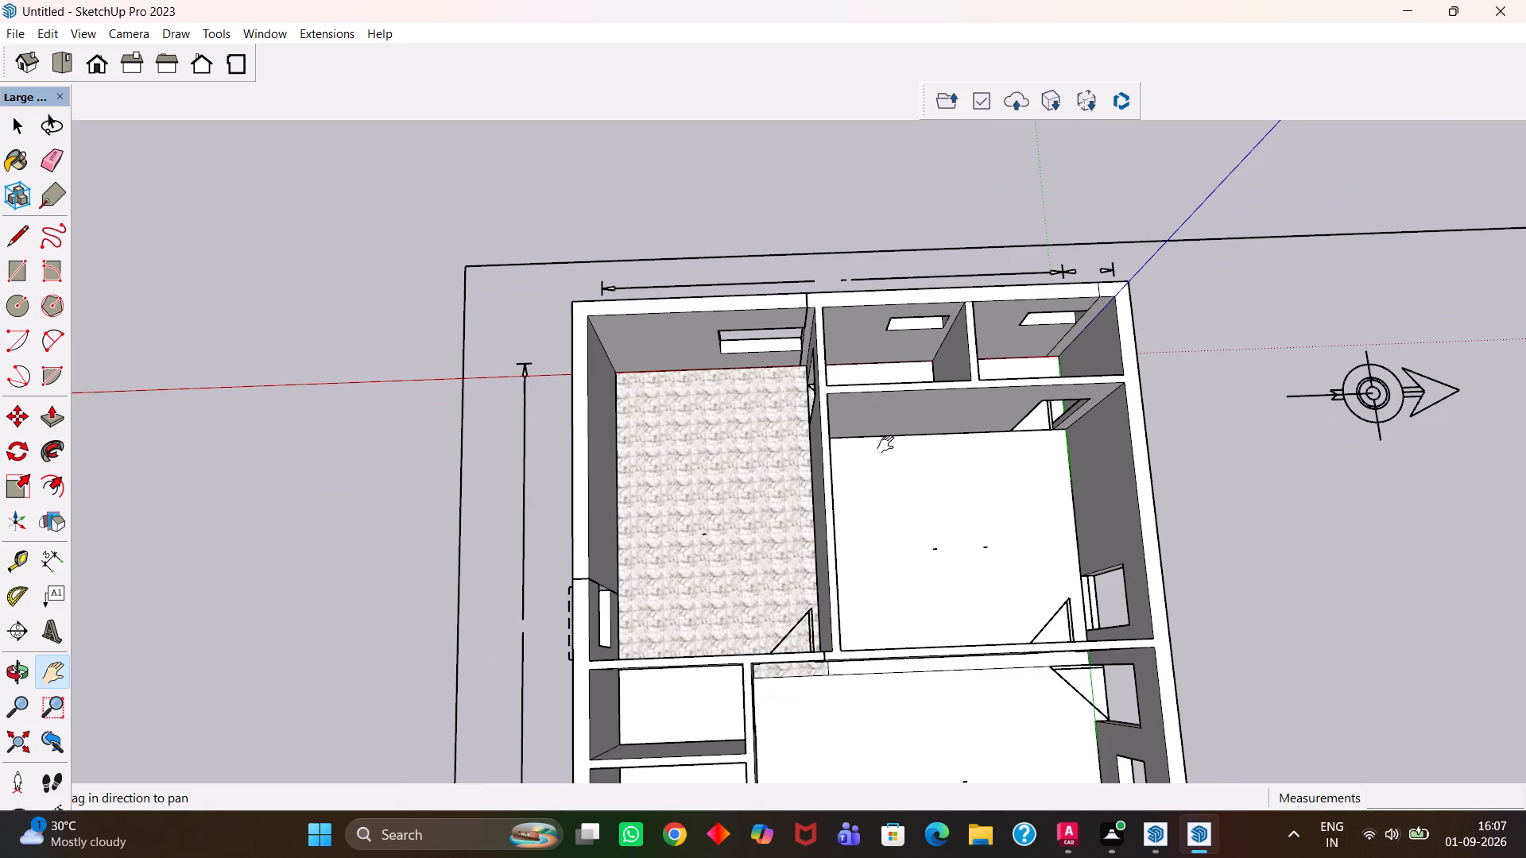
pyautogui.scroll(1, 885, 444)
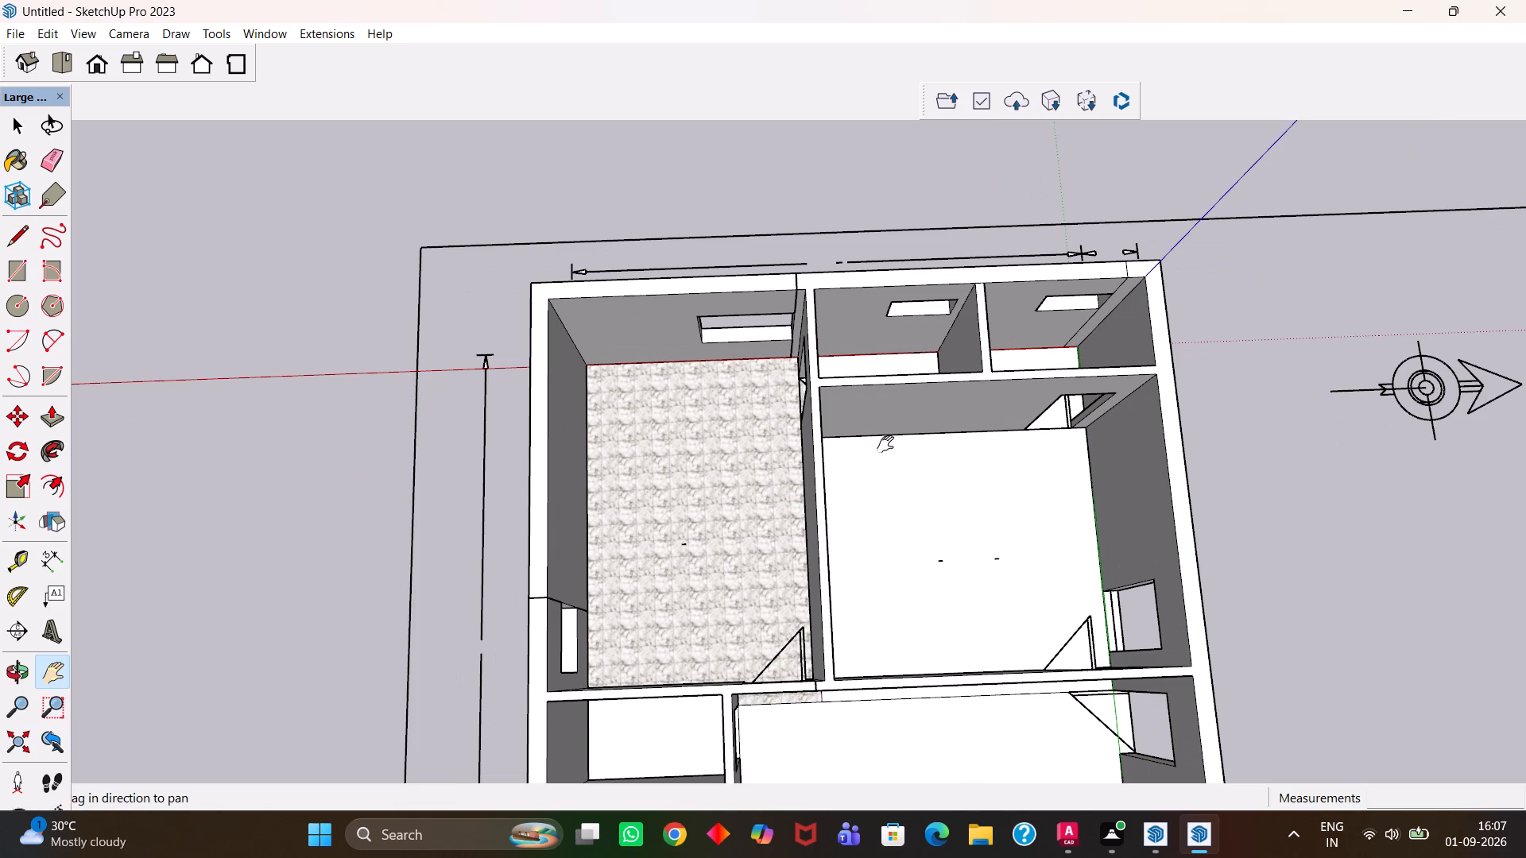
pyautogui.scroll(3, 885, 444)
pyautogui.scroll(-2, 885, 444)
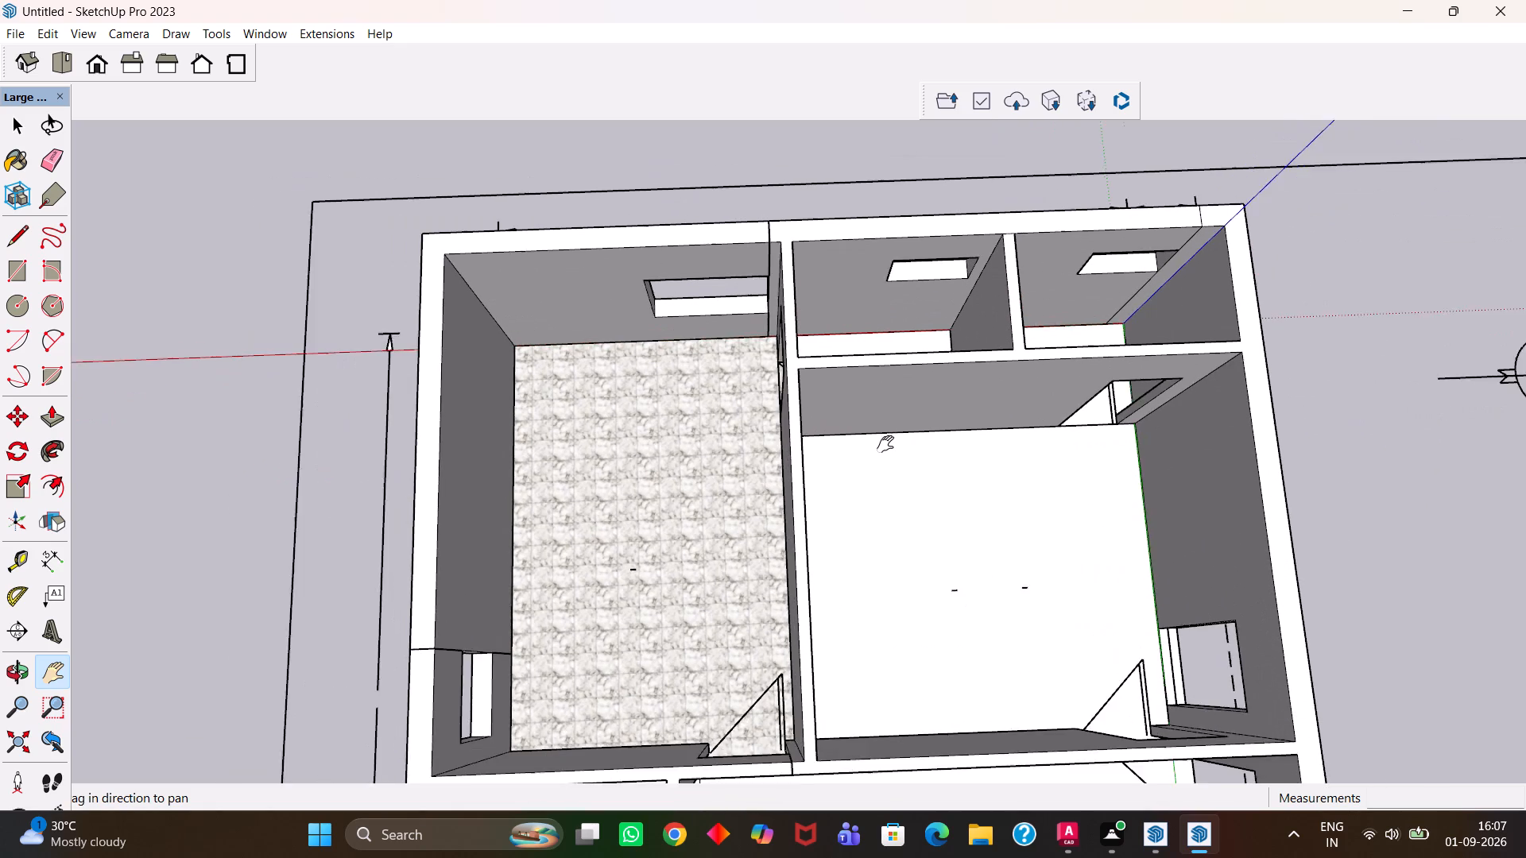
pyautogui.scroll(-2, 885, 444)
pyautogui.scroll(2, 903, 483)
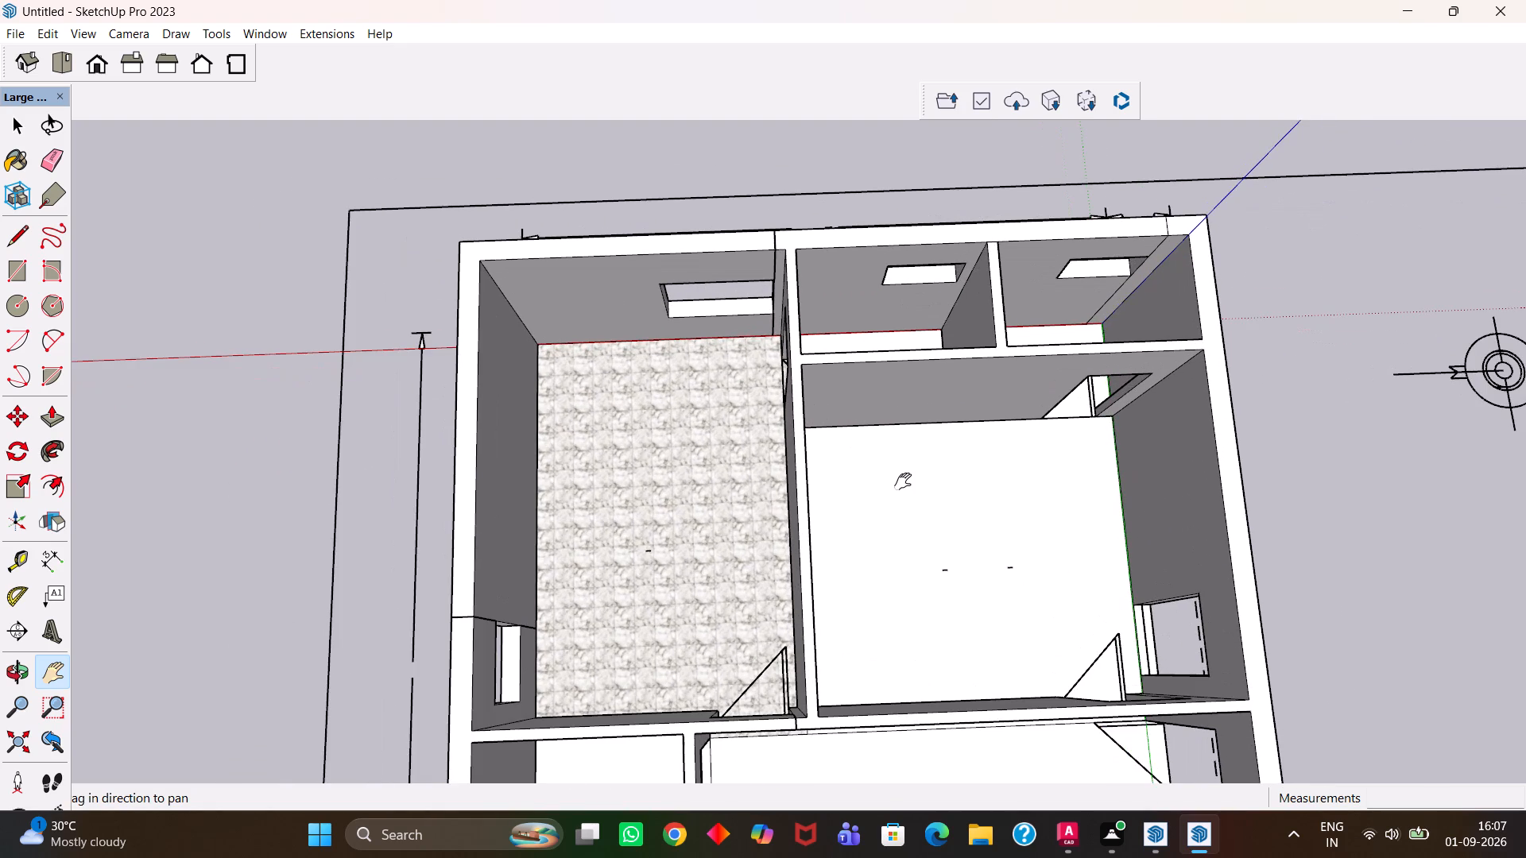
# Paint the floors of the middle room beside the tiled one and the two small rear rooms with the bluish-white marble from the Tile materials.
pyautogui.press('b')
pyautogui.click(811, 316)
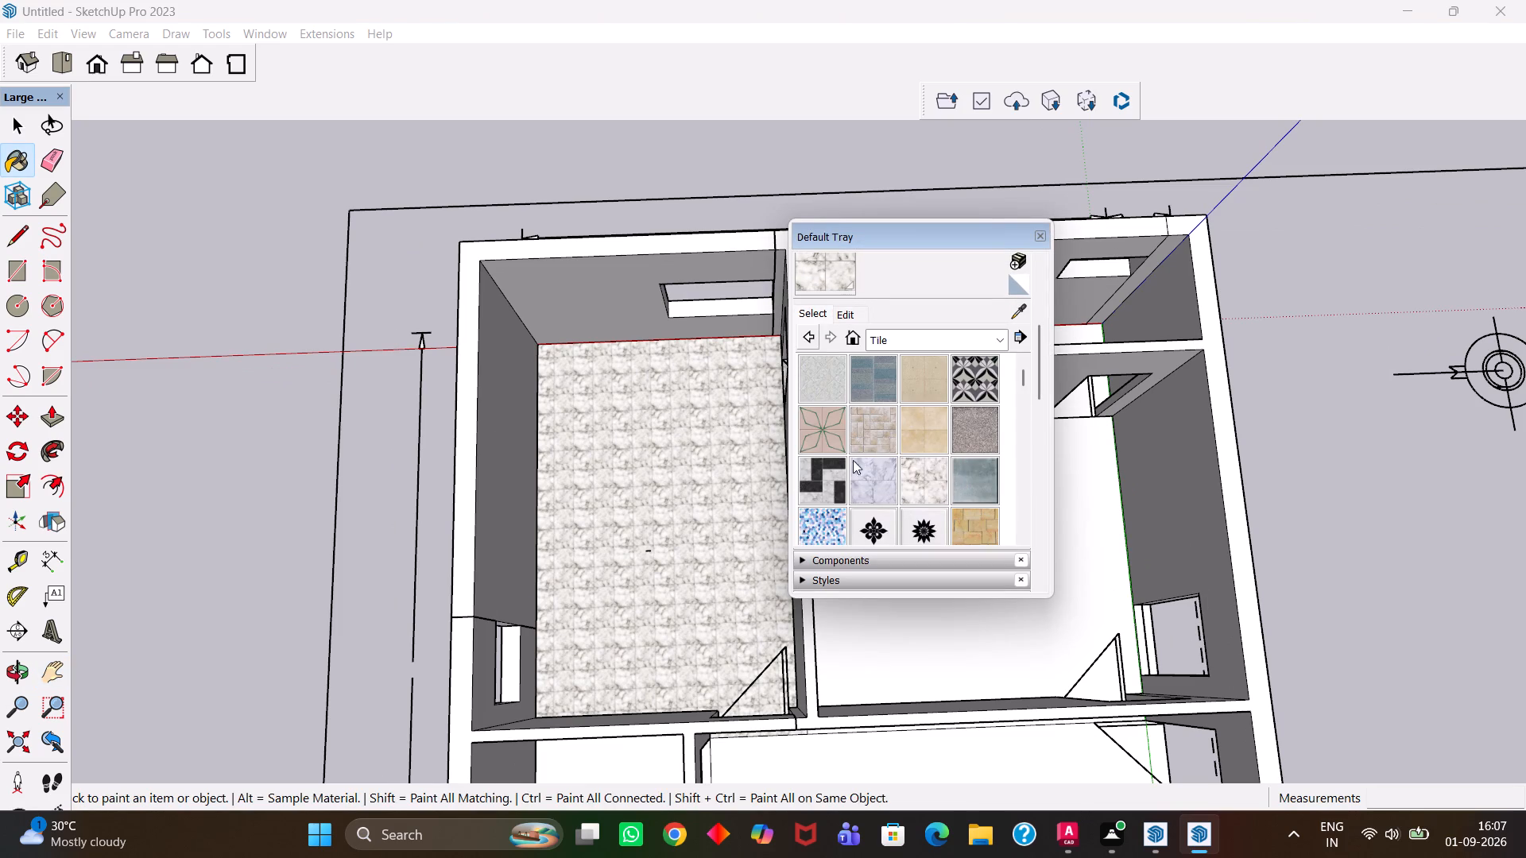
pyautogui.click(873, 471)
pyautogui.click(1071, 516)
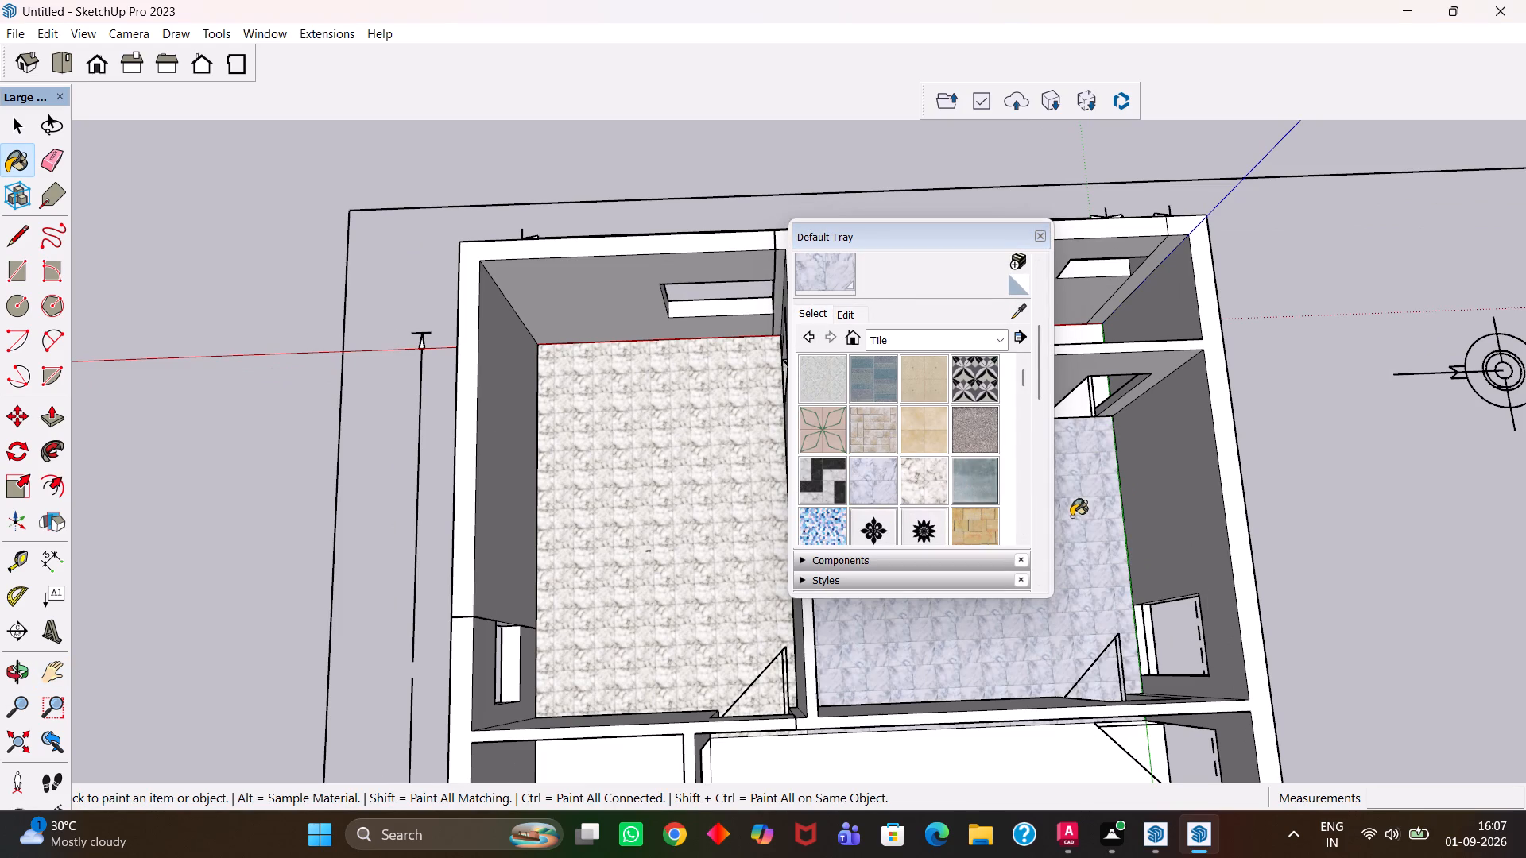
pyautogui.click(1041, 234)
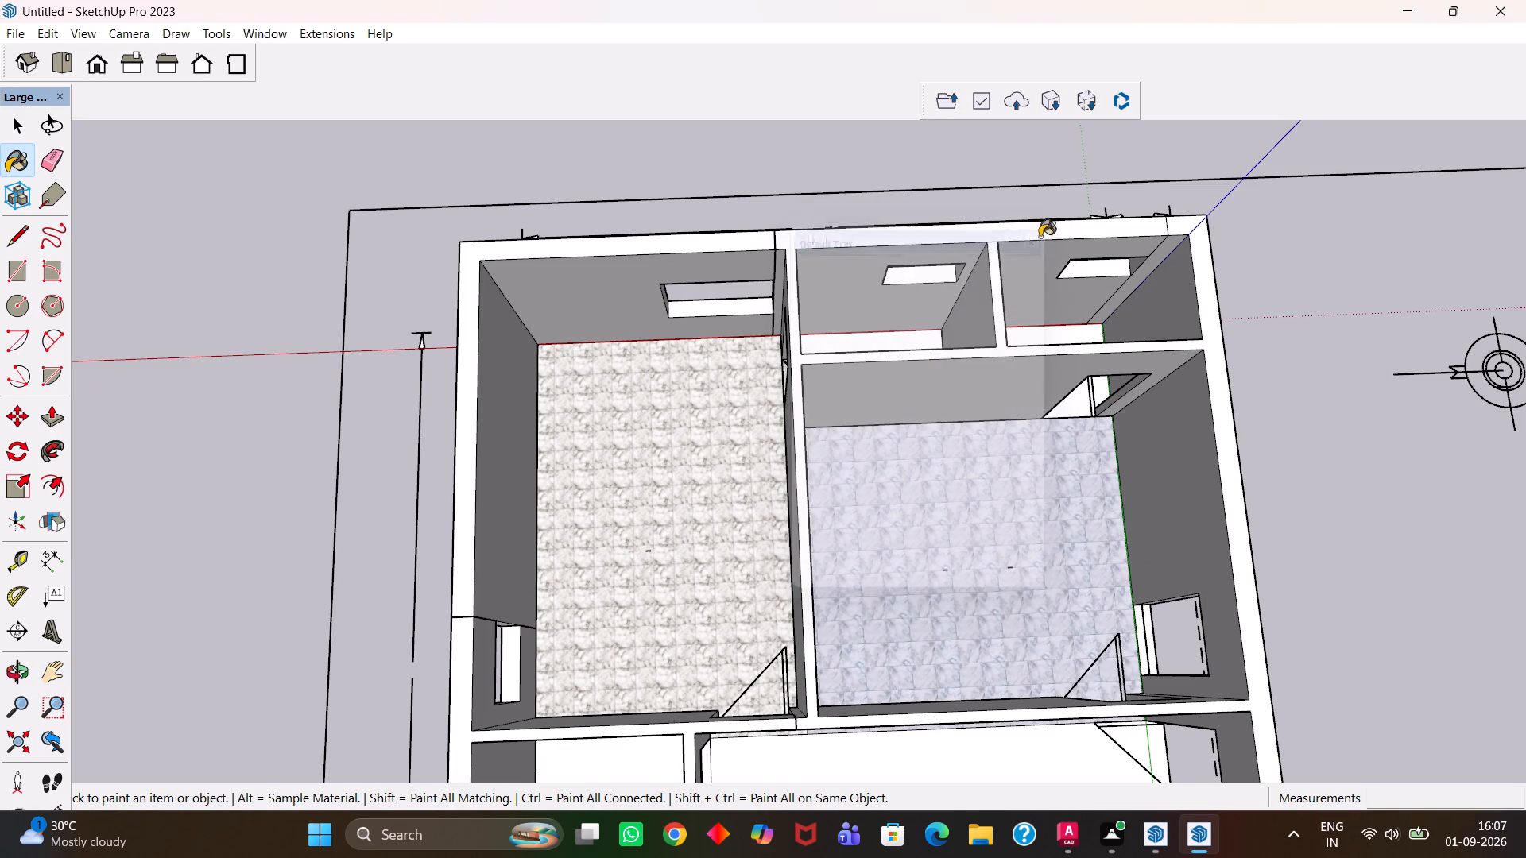
pyautogui.scroll(1, 997, 307)
pyautogui.click(1052, 342)
pyautogui.click(893, 349)
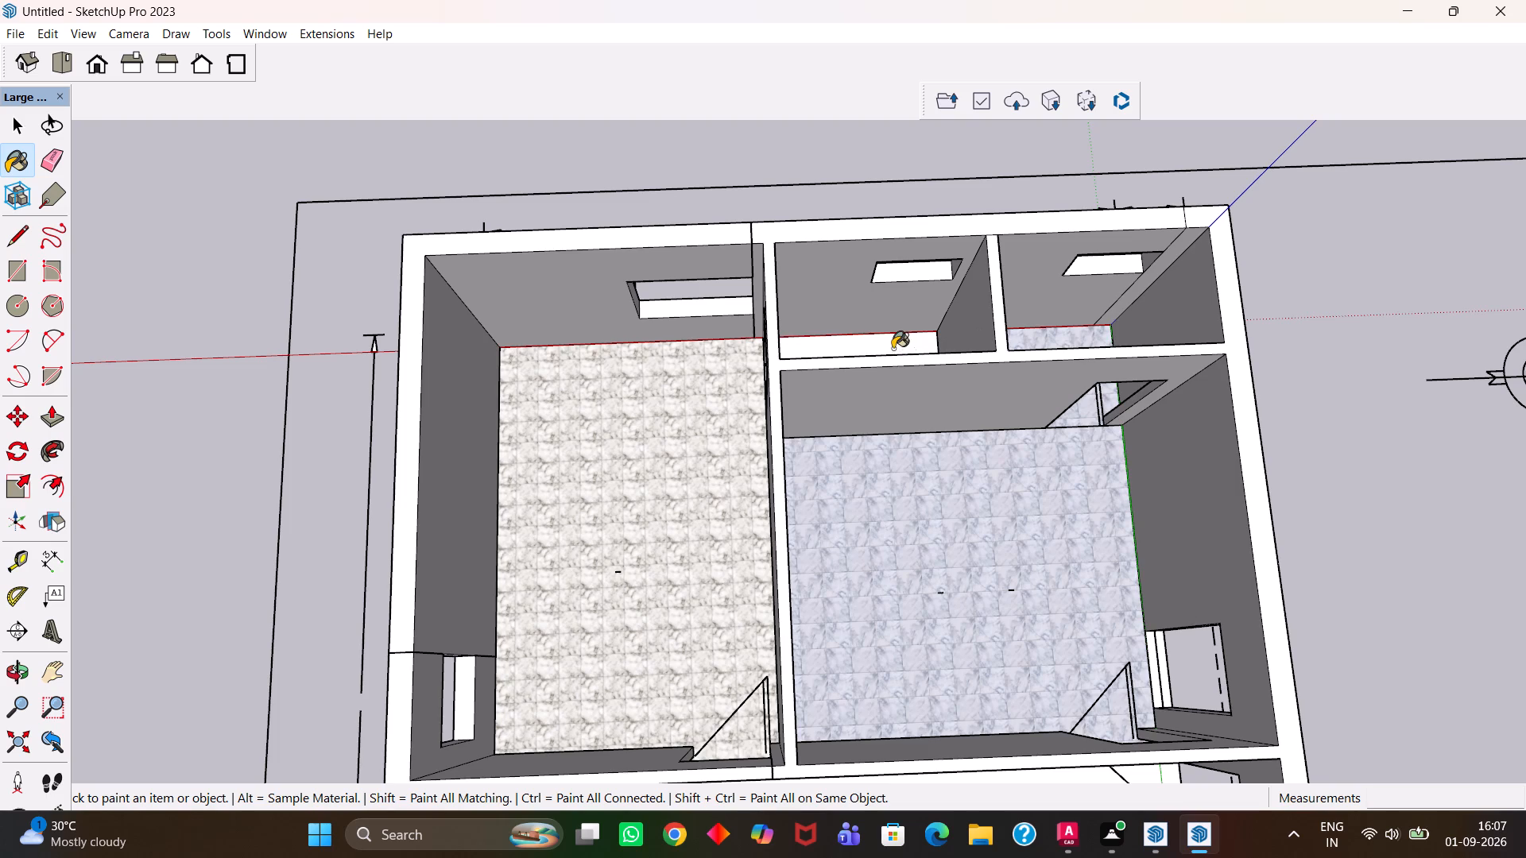
# Paint the floors of the large front room and the two small rooms beside it with the same bluish-white marble tile.
pyautogui.scroll(-10, 893, 349)
pyautogui.click(907, 563)
pyautogui.scroll(2, 827, 574)
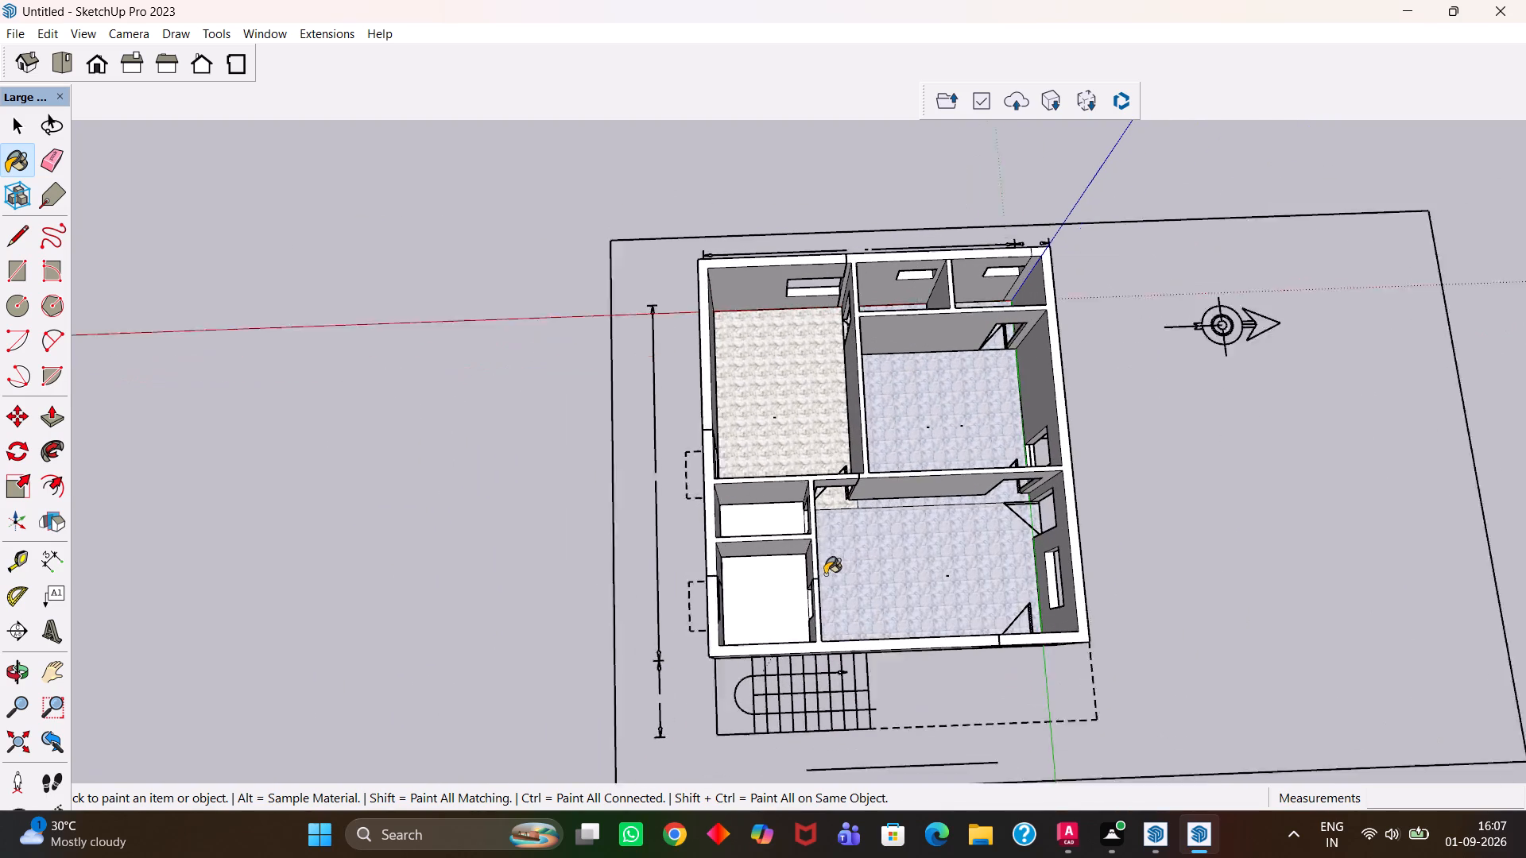
pyautogui.scroll(1, 825, 574)
pyautogui.click(788, 588)
pyautogui.click(743, 517)
# Examine the painted floors of all rooms from above and at an angle, including the doorway areas between them.
pyautogui.scroll(5, 754, 516)
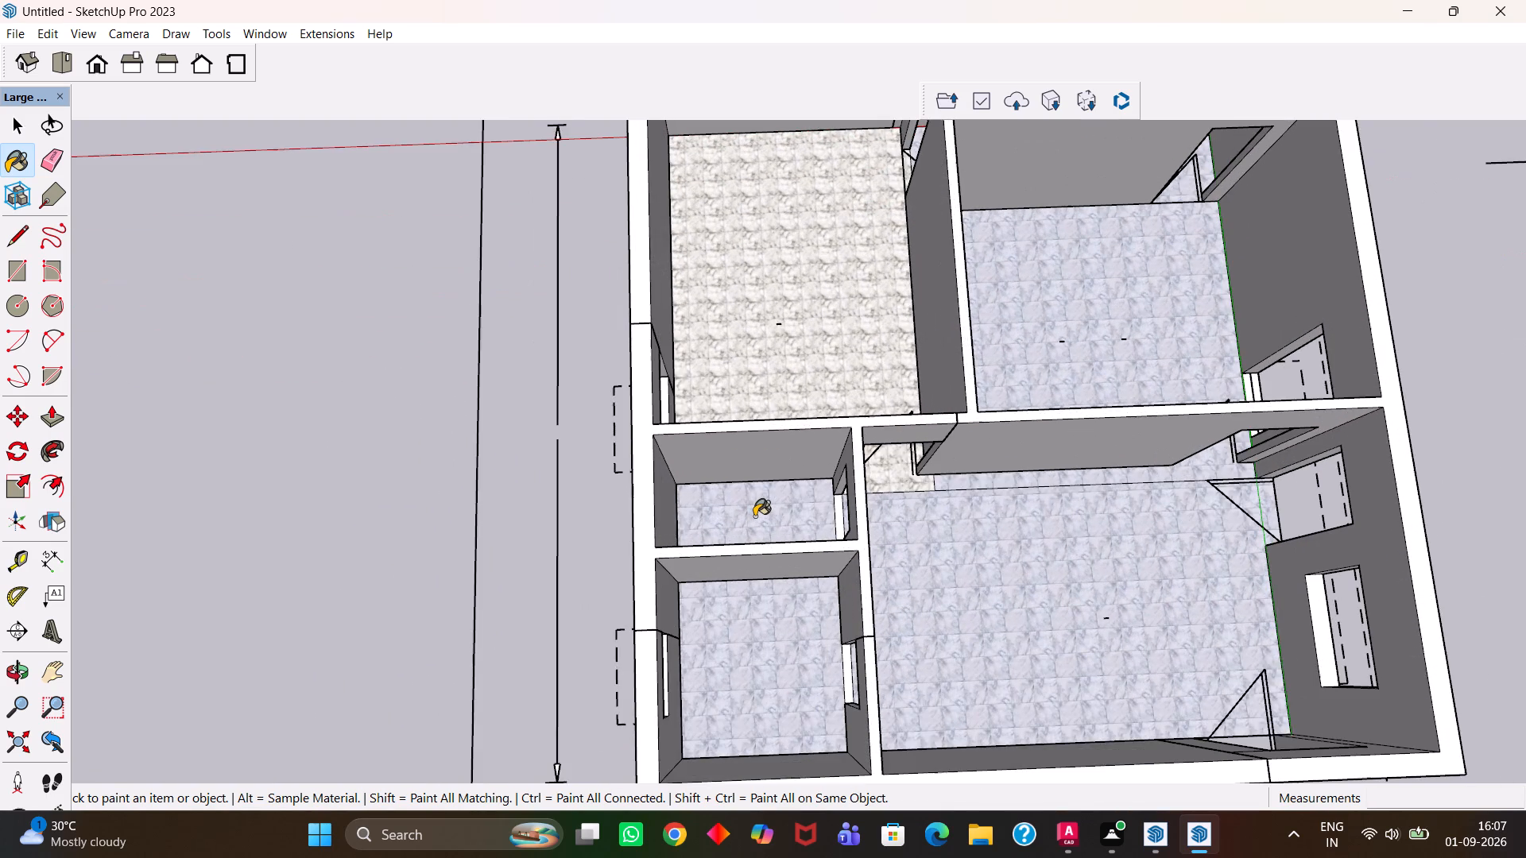
pyautogui.scroll(-4, 754, 516)
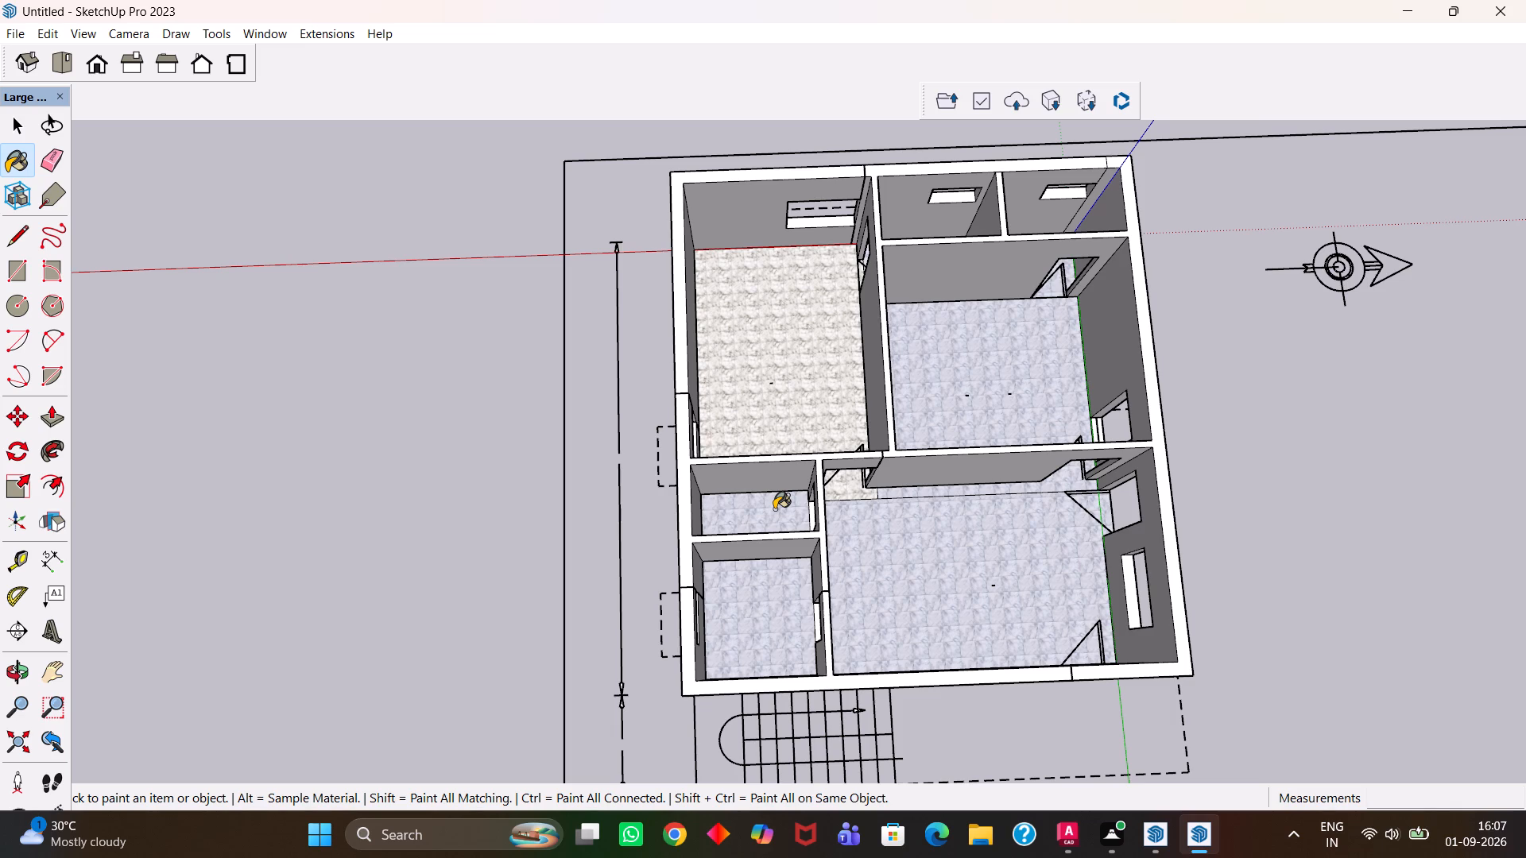
pyautogui.scroll(1, 774, 509)
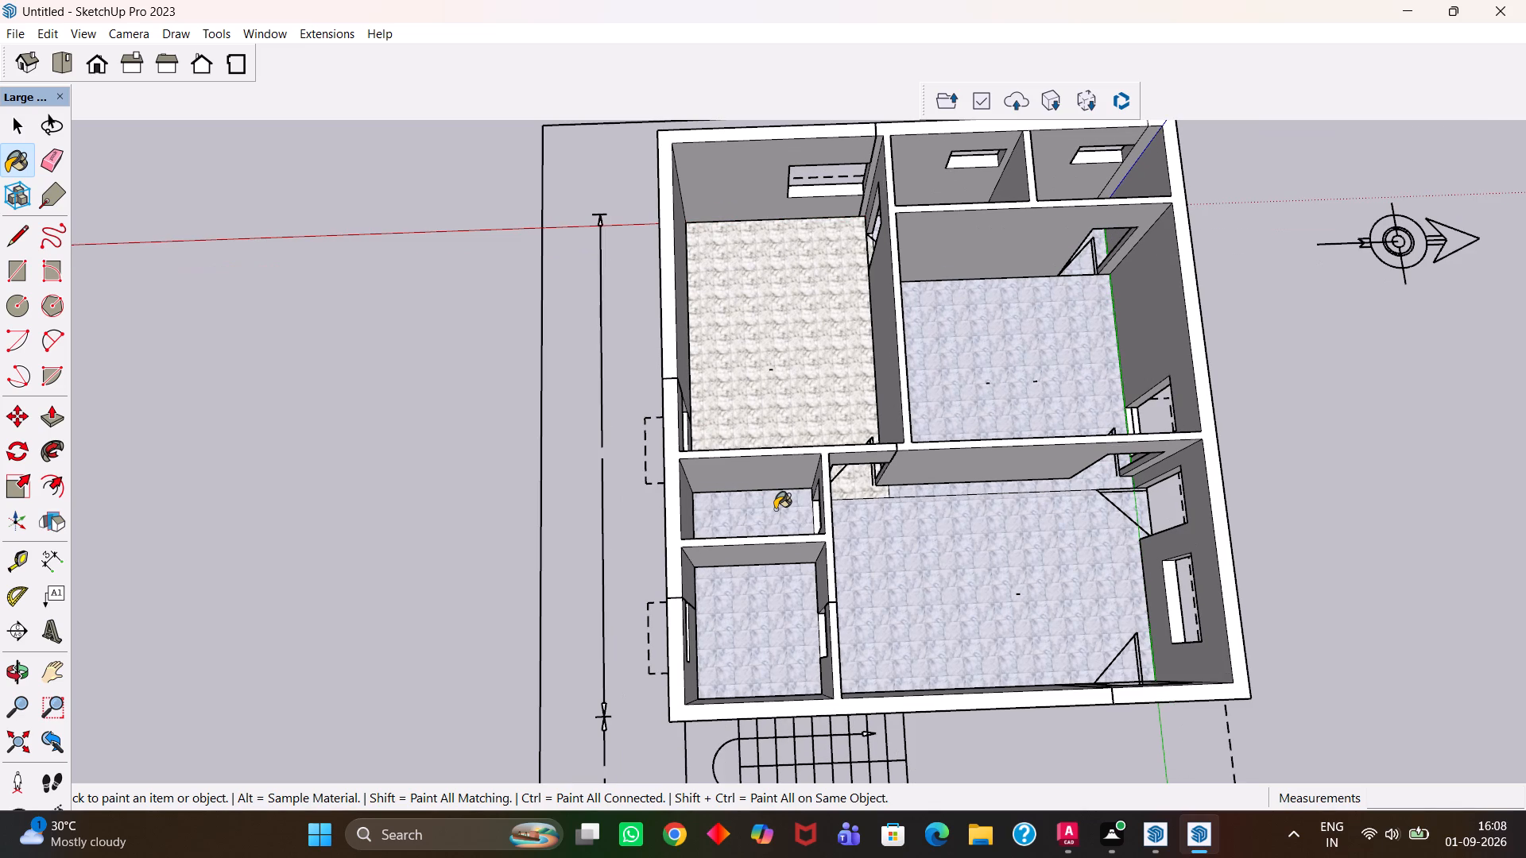
pyautogui.scroll(1, 775, 509)
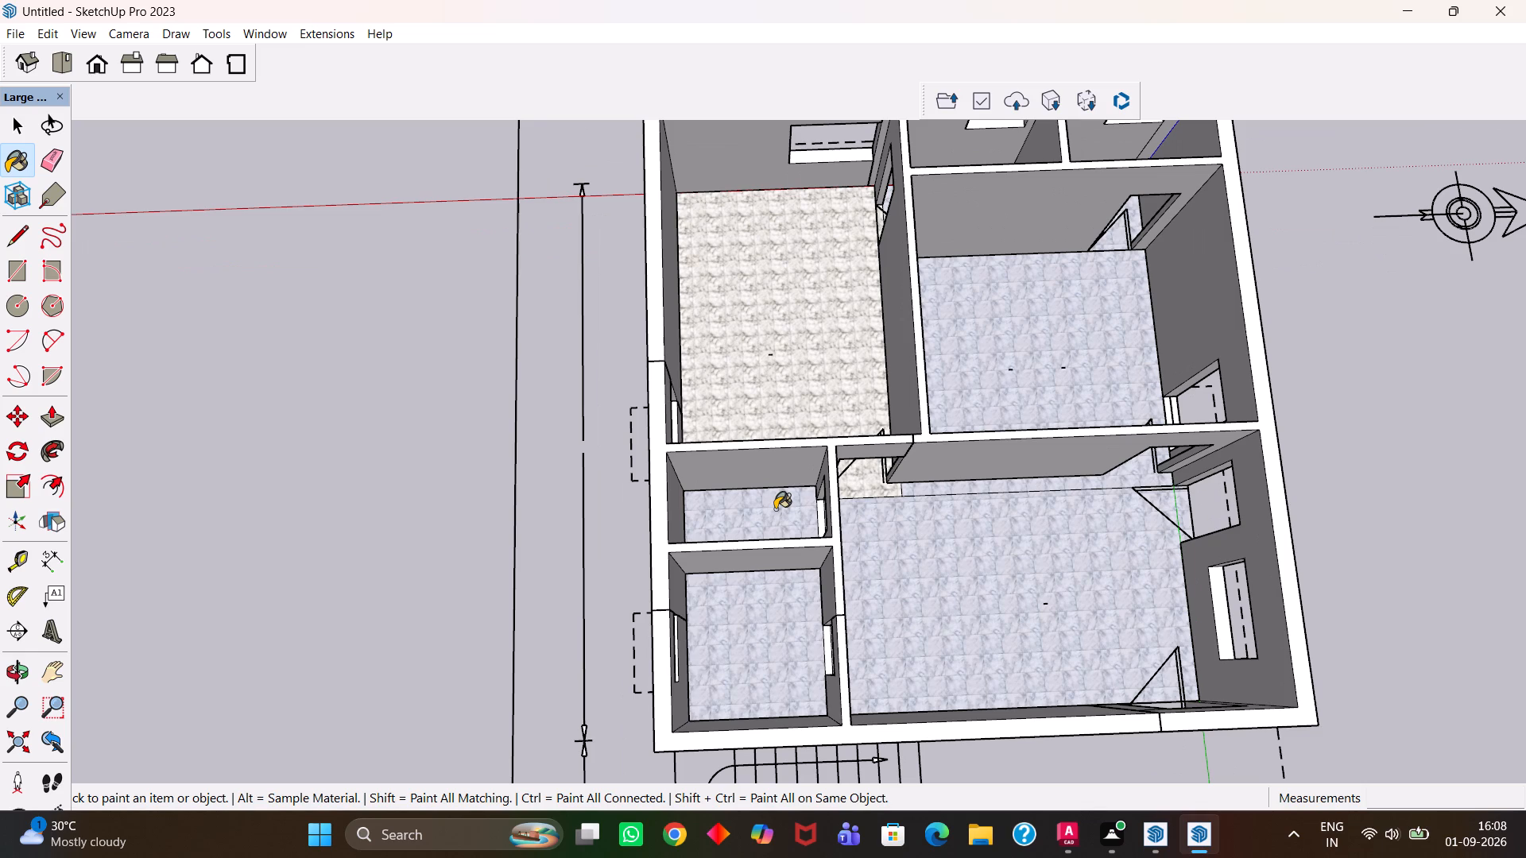
pyautogui.scroll(1, 775, 509)
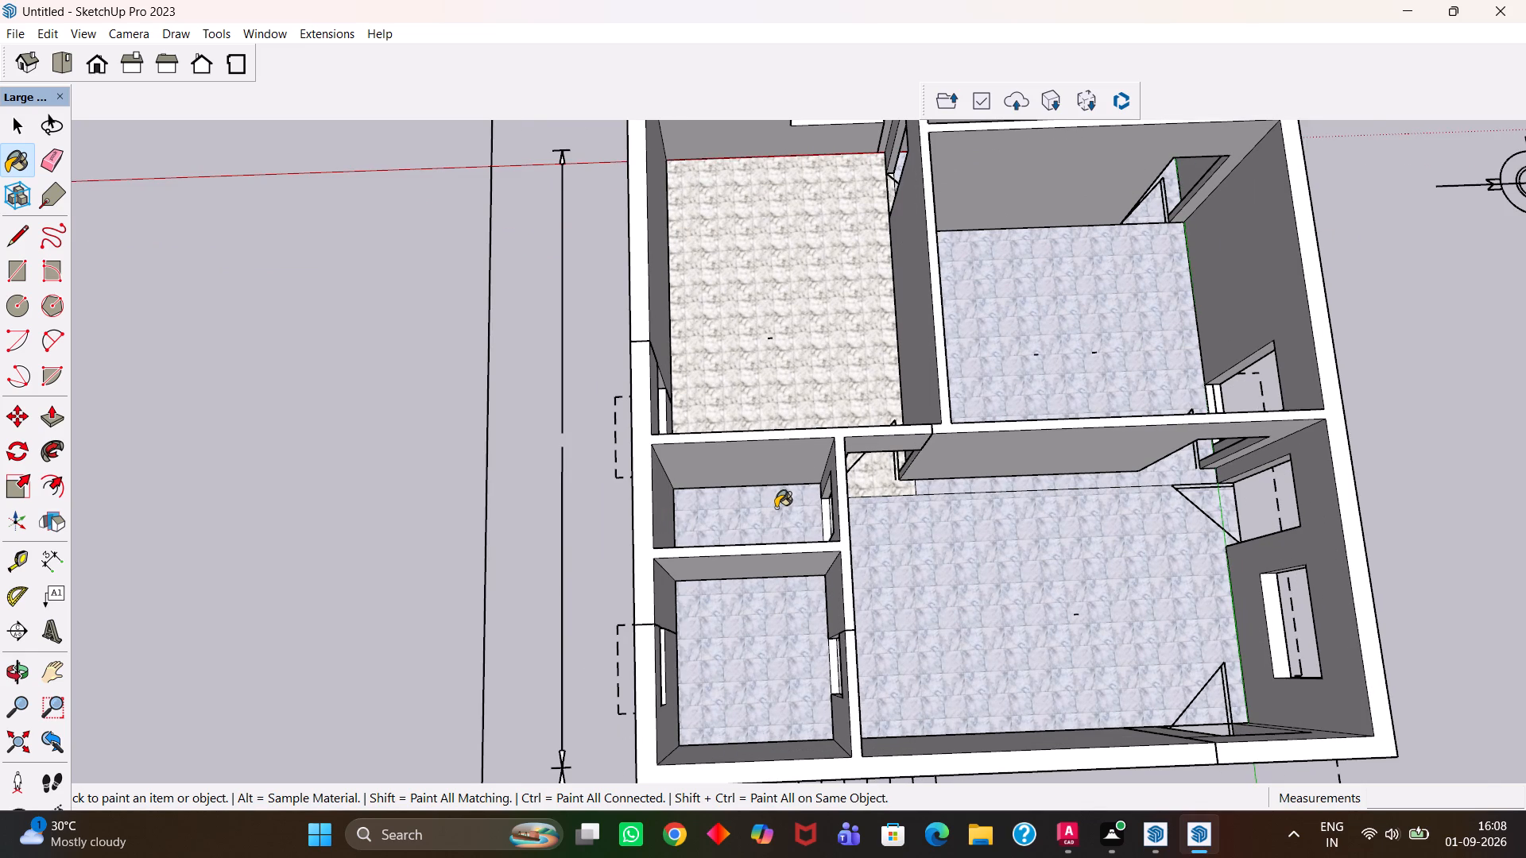
pyautogui.scroll(1, 776, 508)
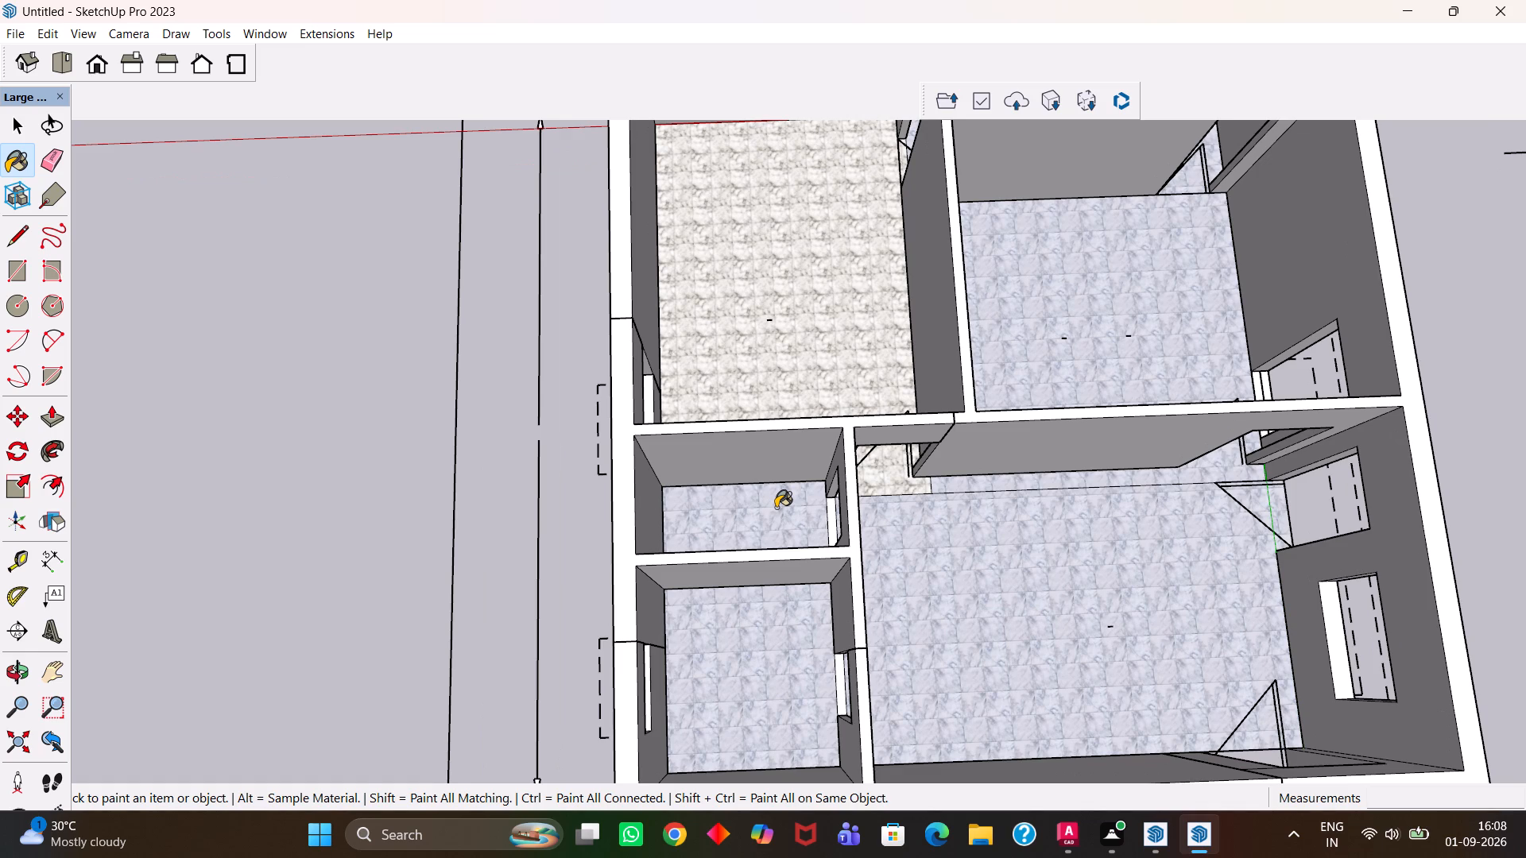
pyautogui.scroll(3, 776, 508)
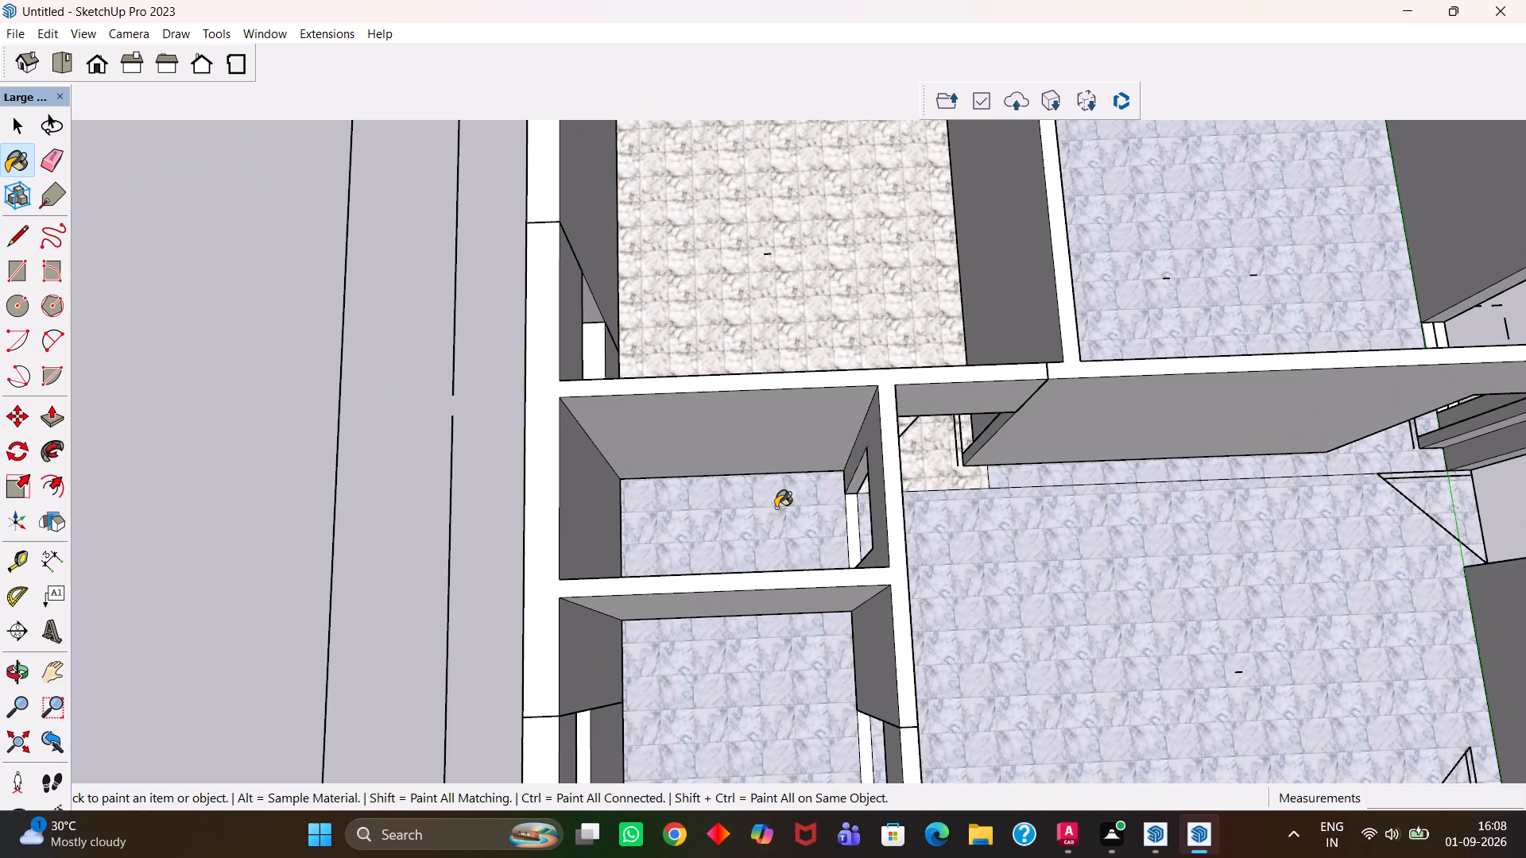
pyautogui.scroll(-1, 776, 508)
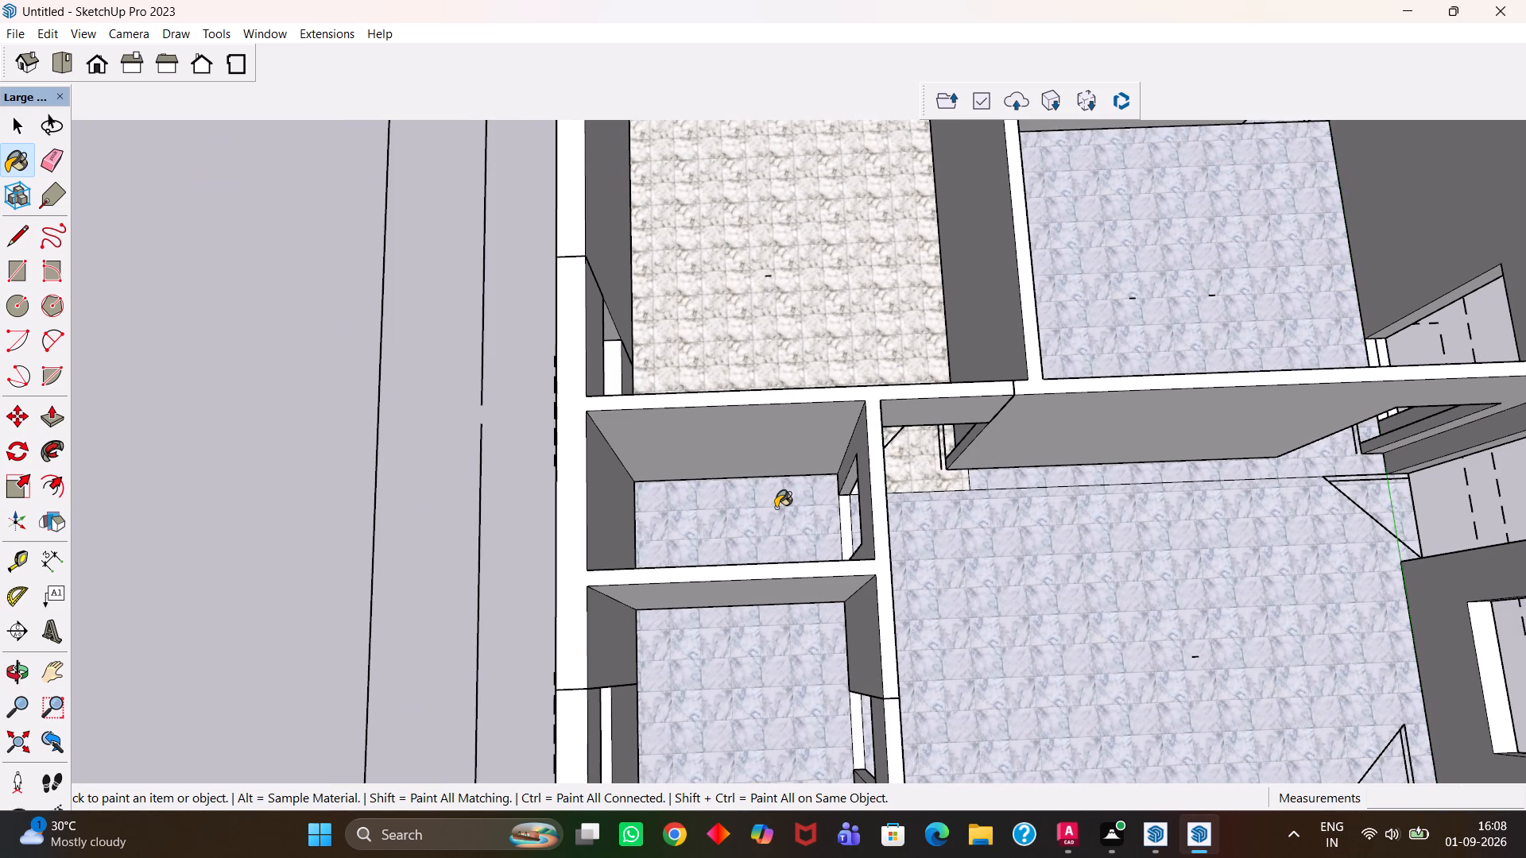
pyautogui.scroll(-2, 776, 508)
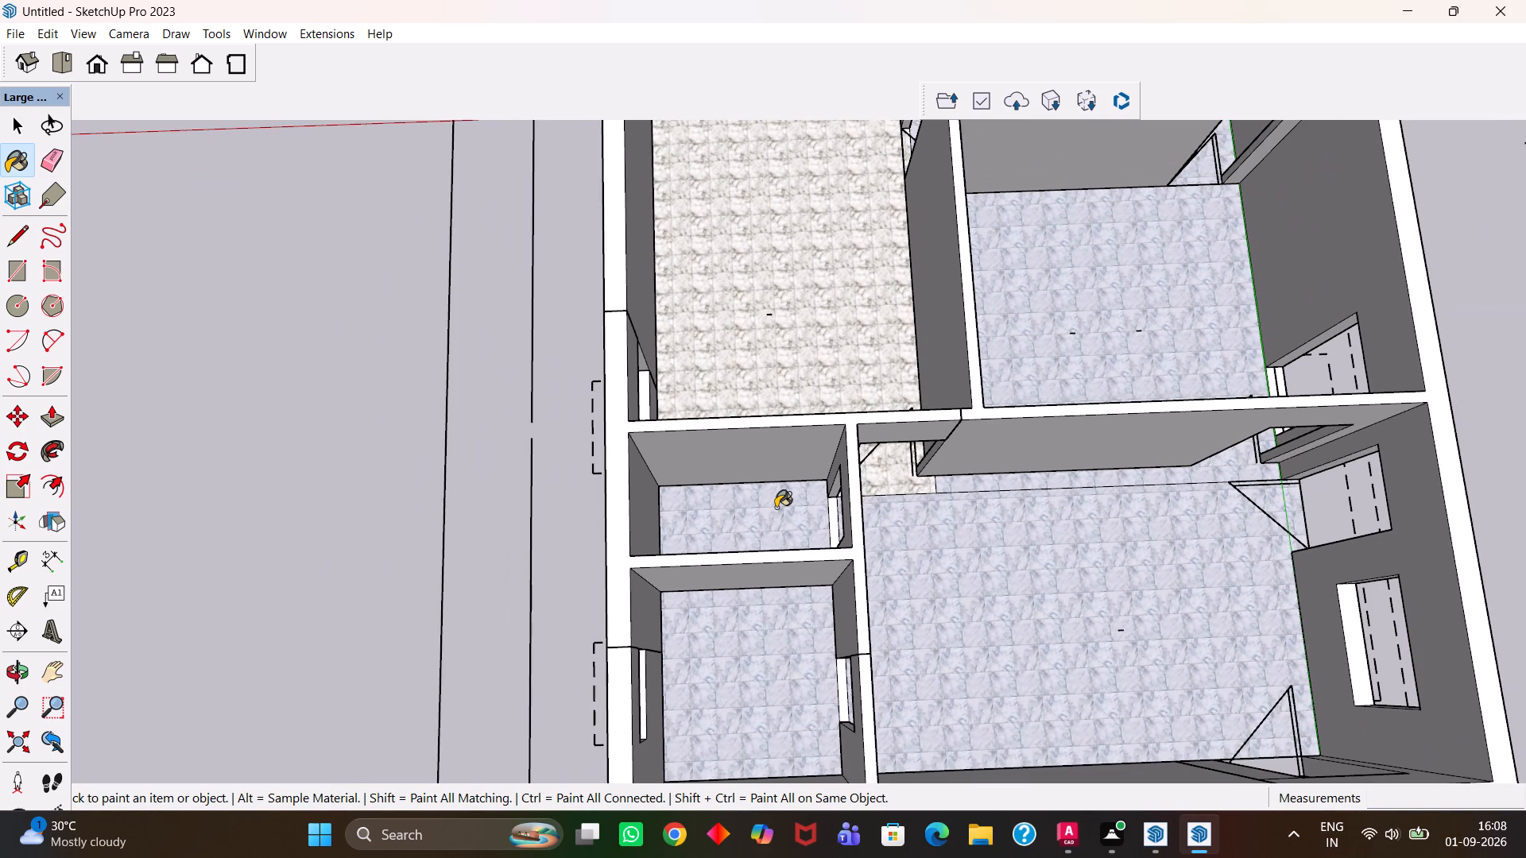
pyautogui.scroll(-1, 776, 508)
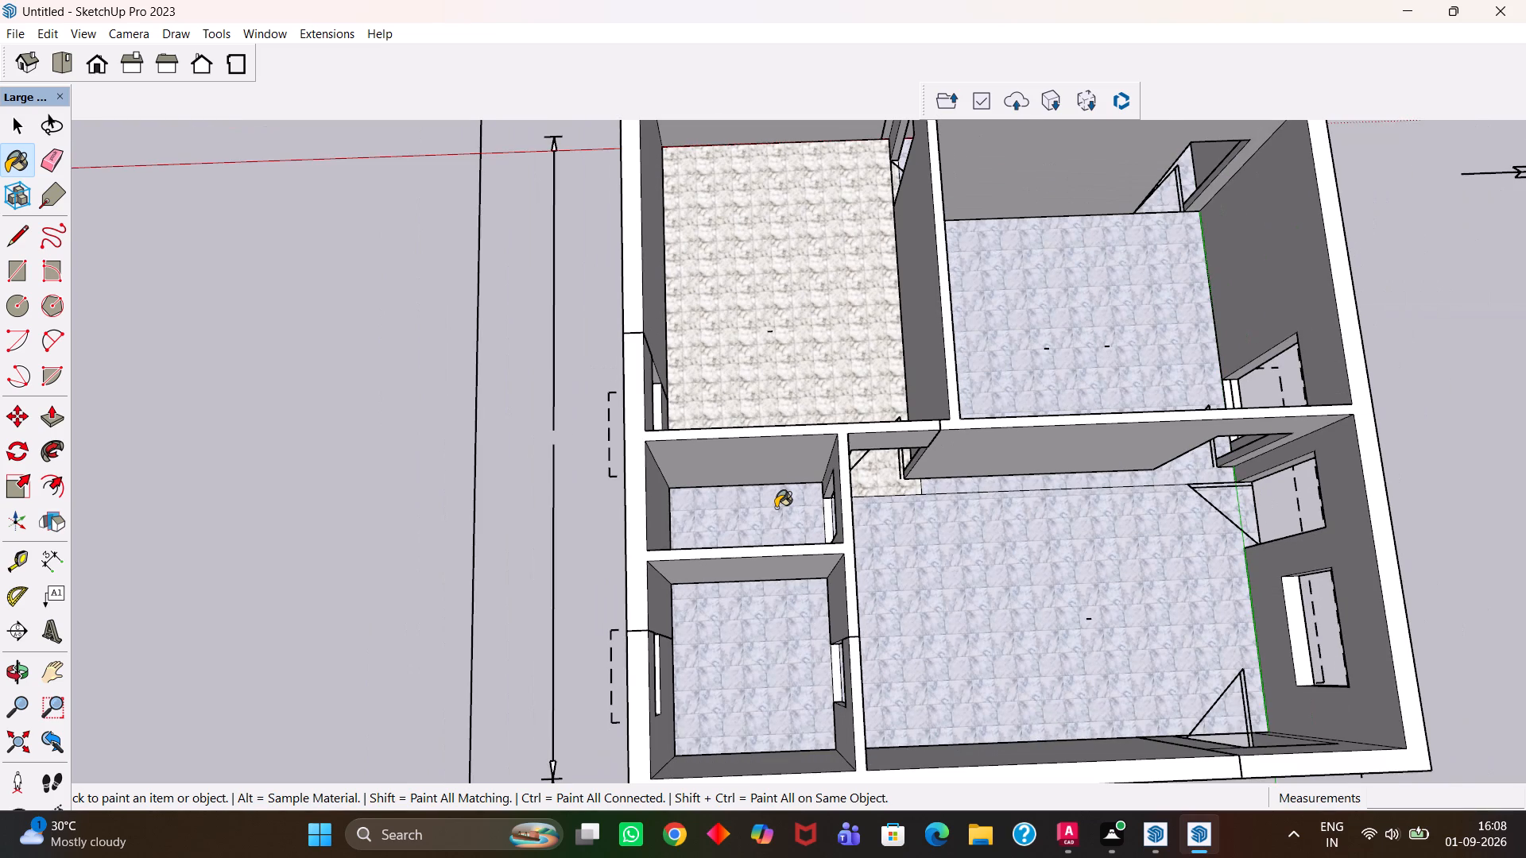
pyautogui.scroll(-3, 776, 508)
pyautogui.scroll(6, 800, 516)
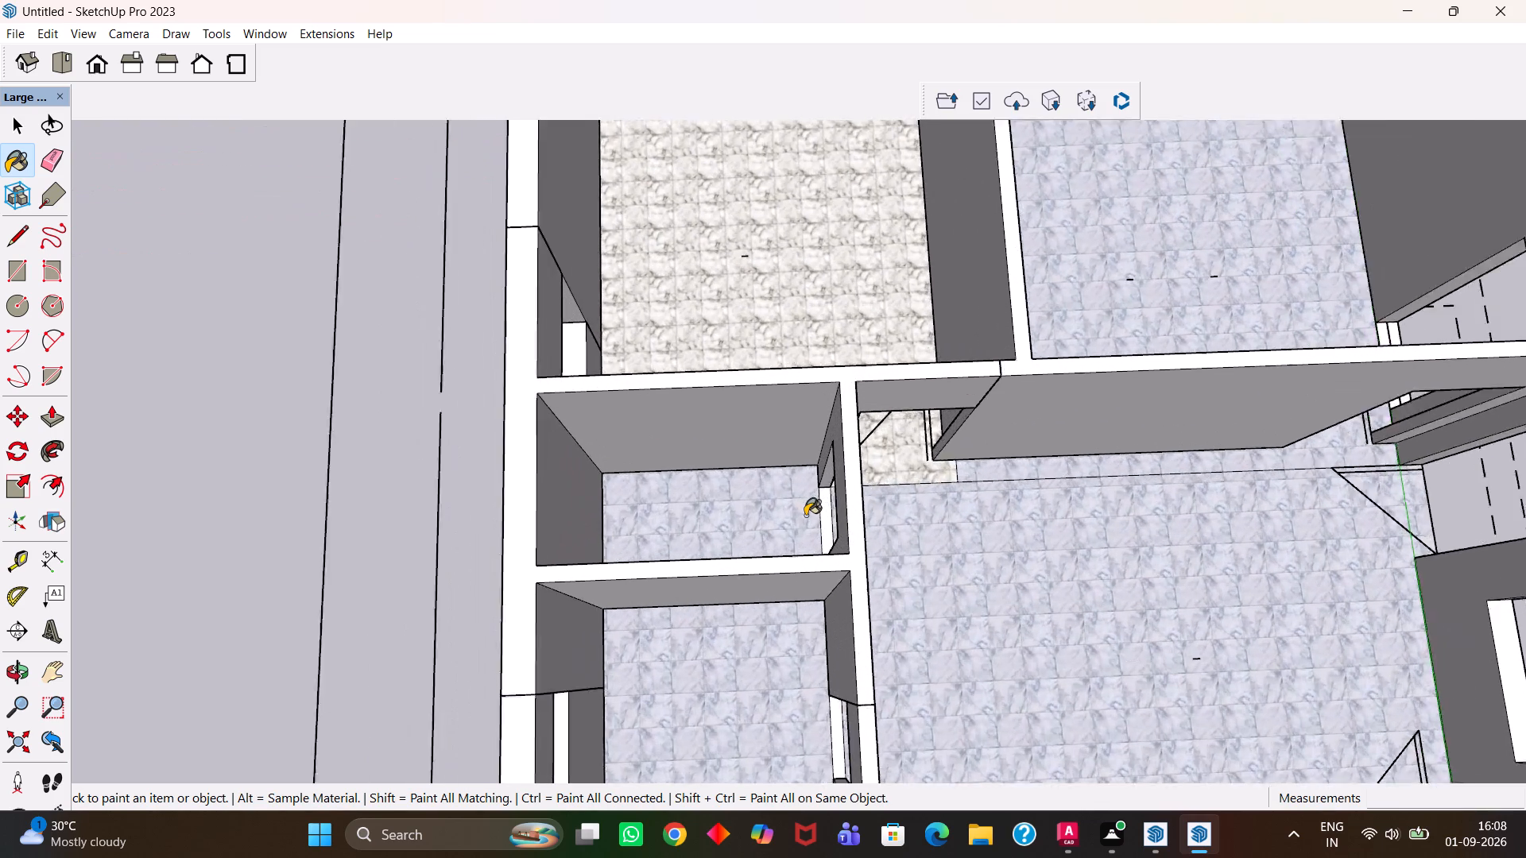
pyautogui.scroll(1, 805, 516)
pyautogui.press('h')
pyautogui.scroll(-10, 805, 516)
pyautogui.scroll(4, 1160, 597)
pyautogui.moveTo(1117, 581); pyautogui.dragTo(844, 579)
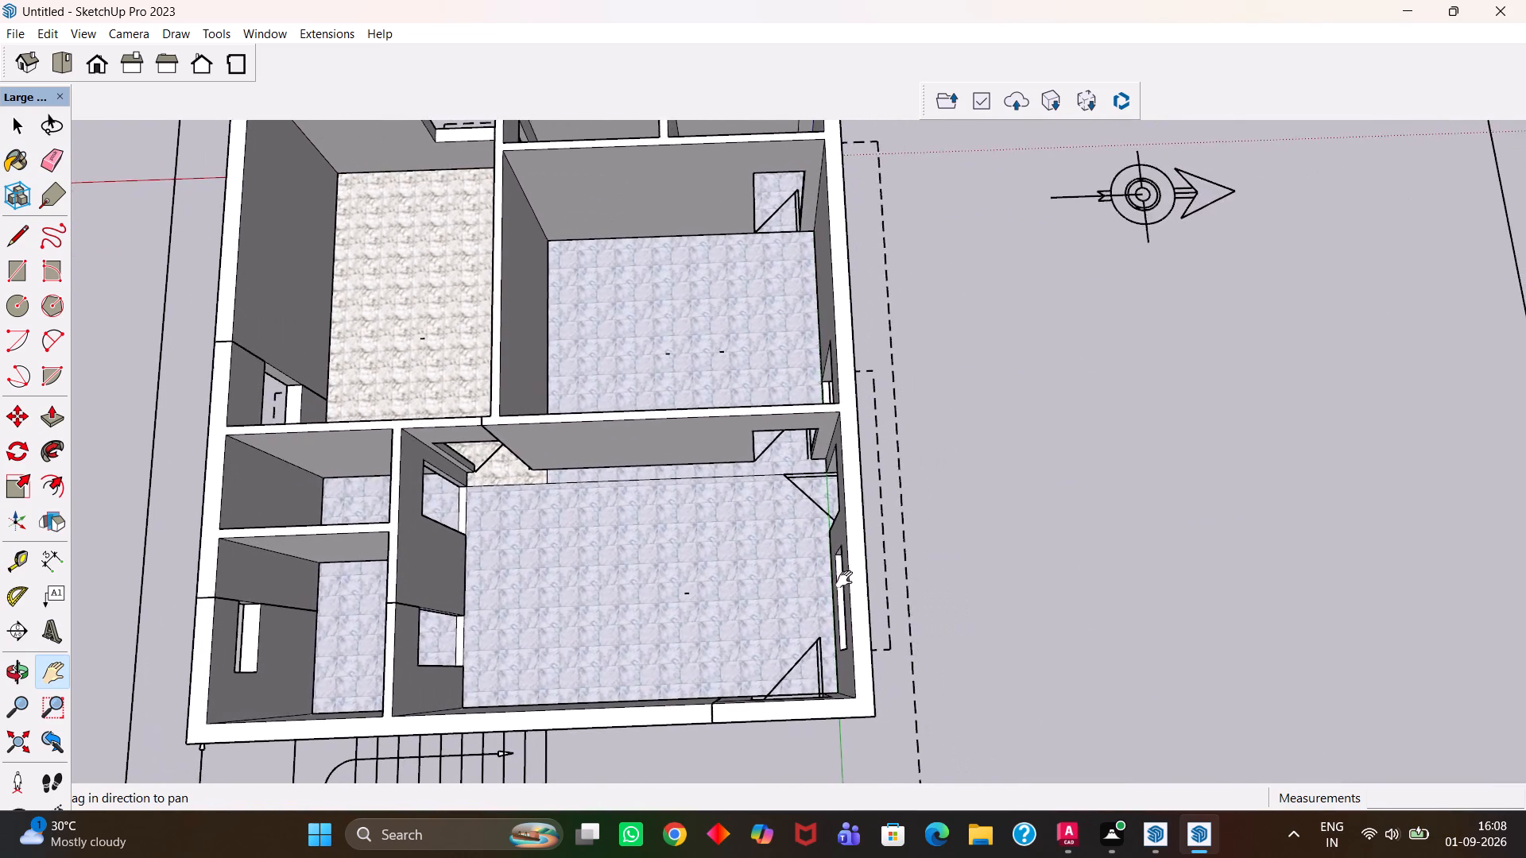
pyautogui.moveTo(844, 579); pyautogui.dragTo(1012, 614)
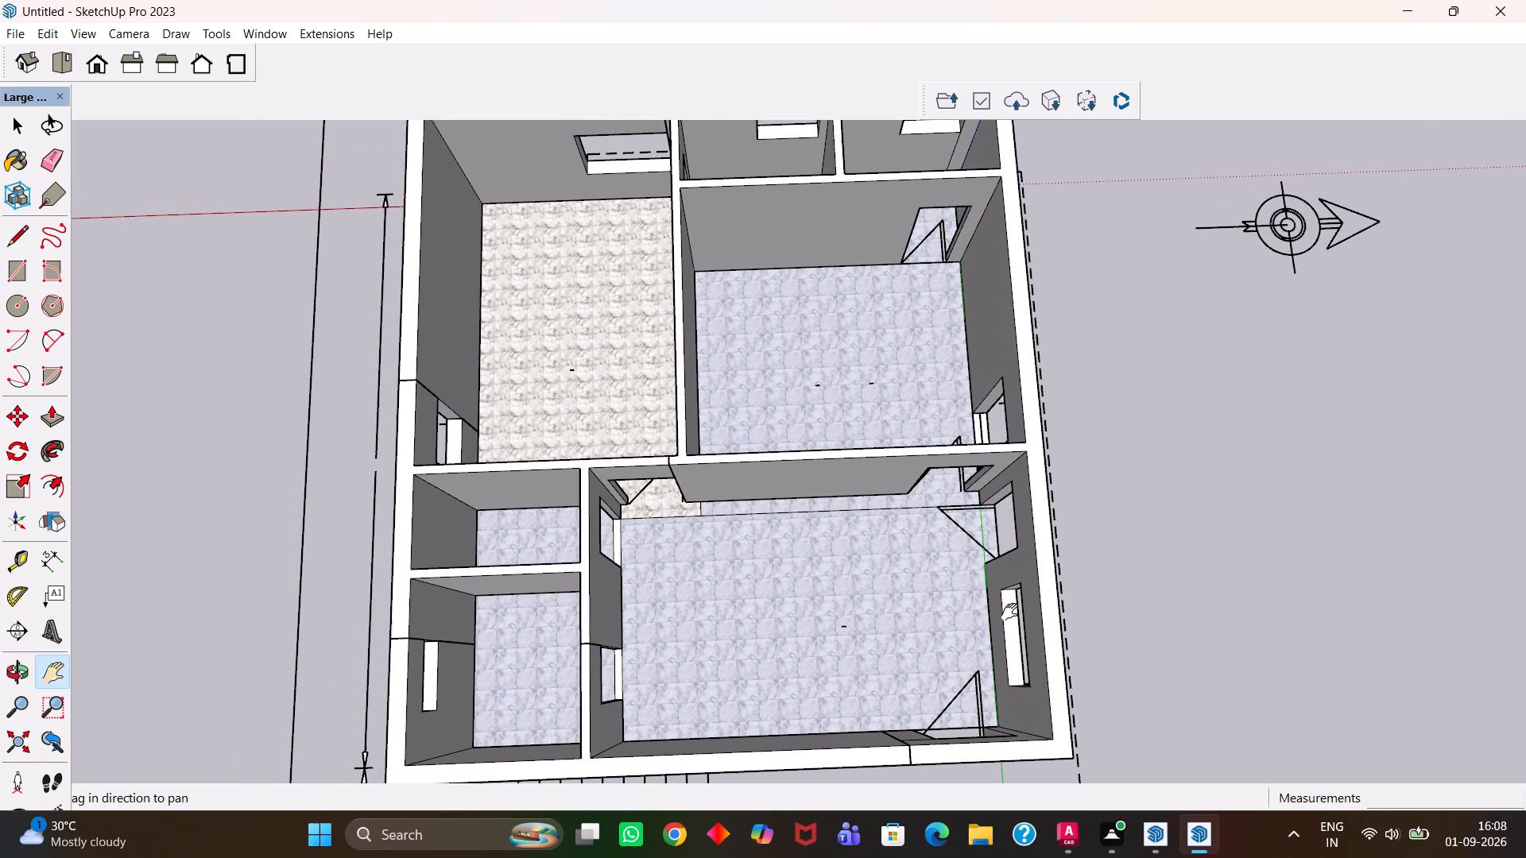
pyautogui.scroll(3, 893, 629)
pyautogui.scroll(-4, 893, 629)
pyautogui.moveTo(858, 640); pyautogui.dragTo(818, 540, button='middle')
pyautogui.scroll(1, 846, 631)
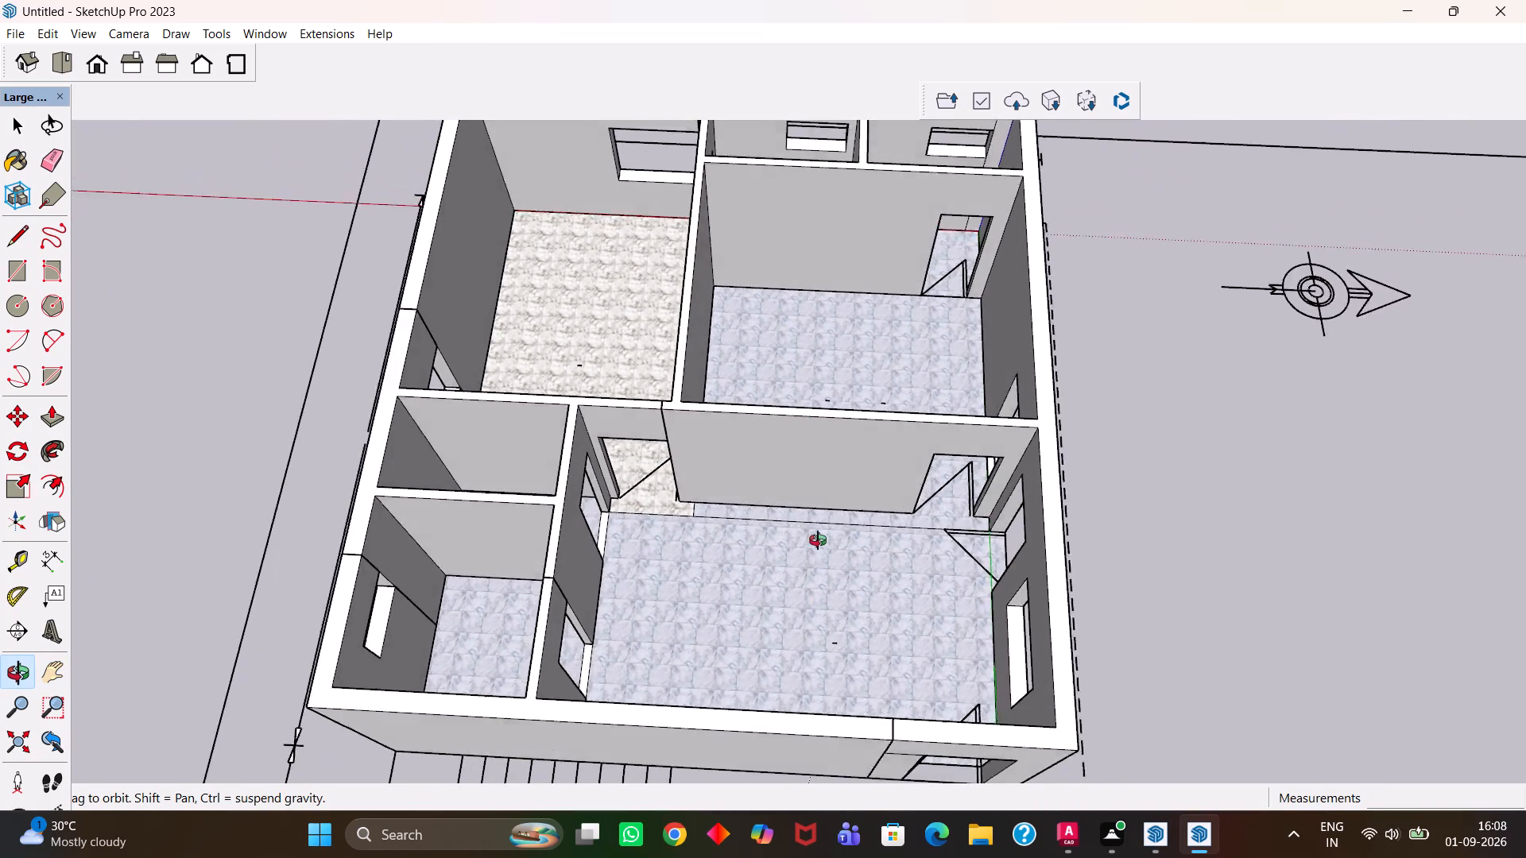
pyautogui.moveTo(818, 540); pyautogui.dragTo(863, 681, button='middle')
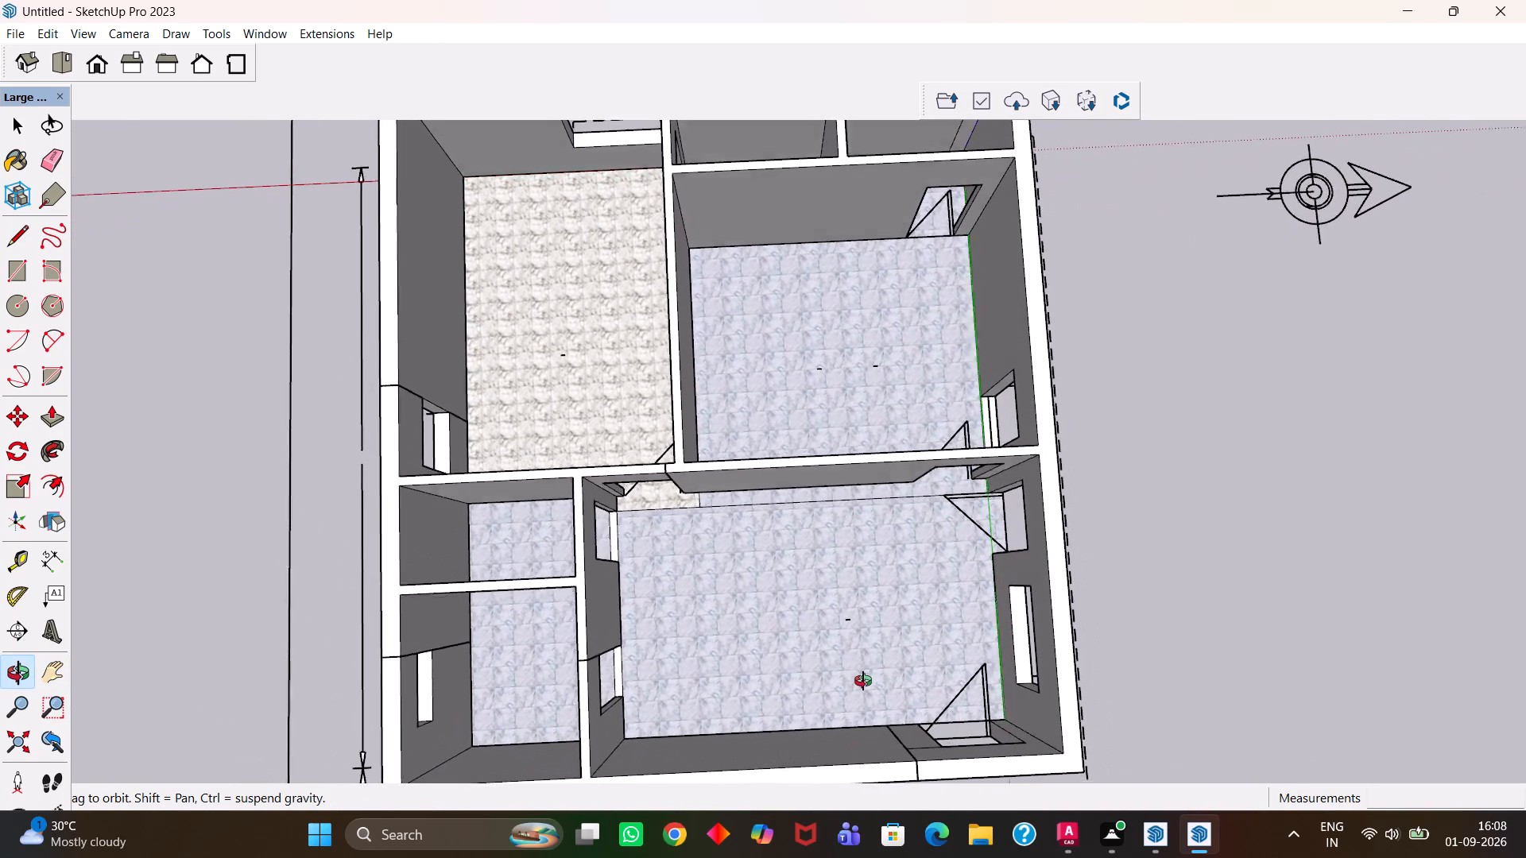
pyautogui.moveTo(863, 681); pyautogui.dragTo(863, 683, button='middle')
# Place a guide line 2' inward from the front wall's floor edge in the large front room.
pyautogui.scroll(2, 863, 683)
pyautogui.moveTo(850, 692); pyautogui.dragTo(863, 568)
pyautogui.moveTo(780, 567); pyautogui.dragTo(753, 620, button='middle')
pyautogui.scroll(1, 786, 600)
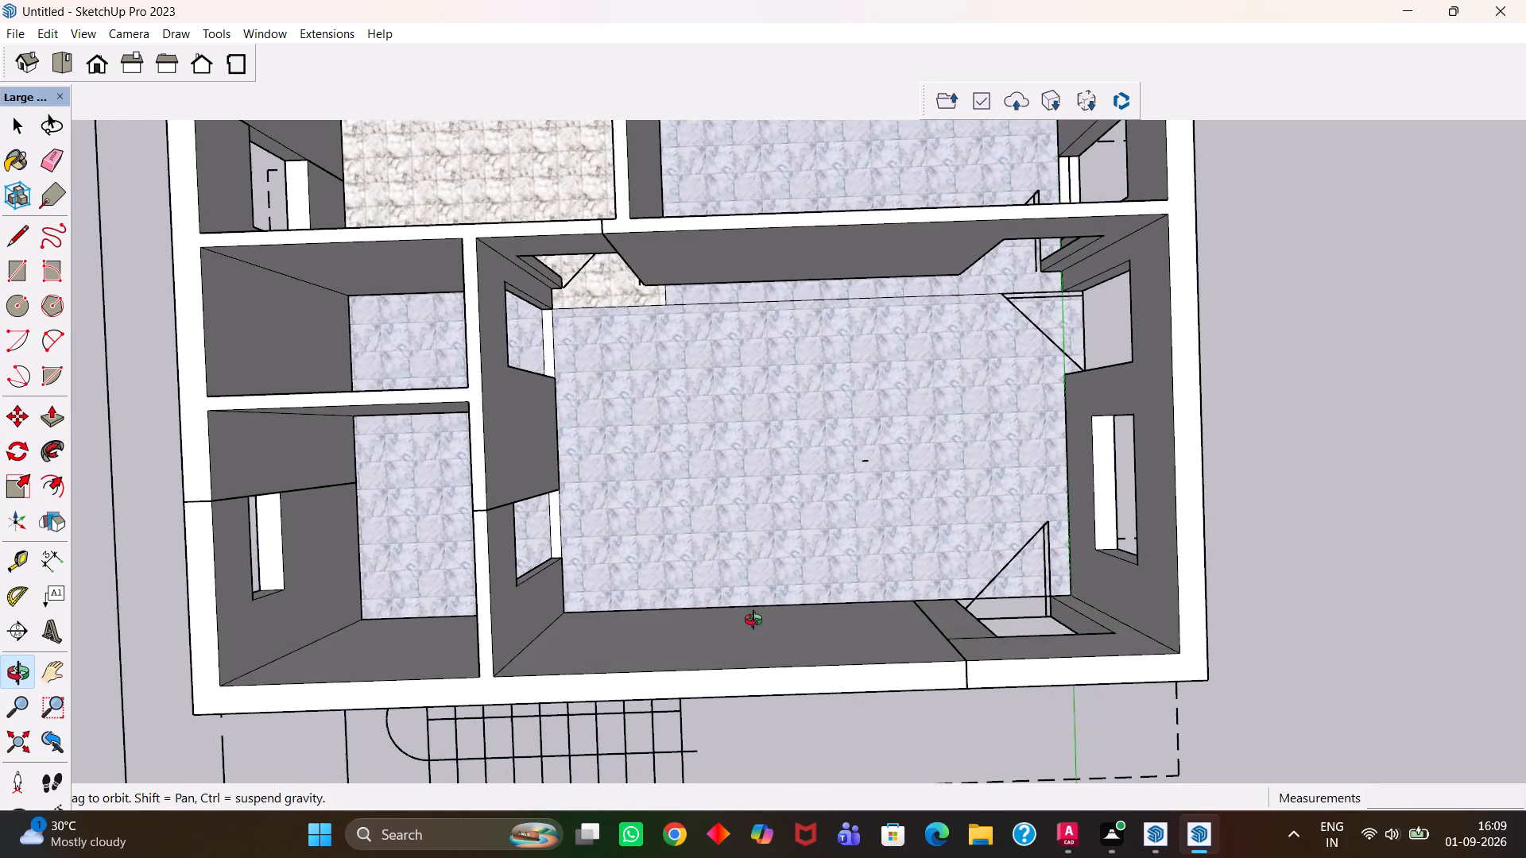
pyautogui.moveTo(753, 620); pyautogui.dragTo(751, 620, button='middle')
pyautogui.press('t')
pyautogui.scroll(2, 751, 620)
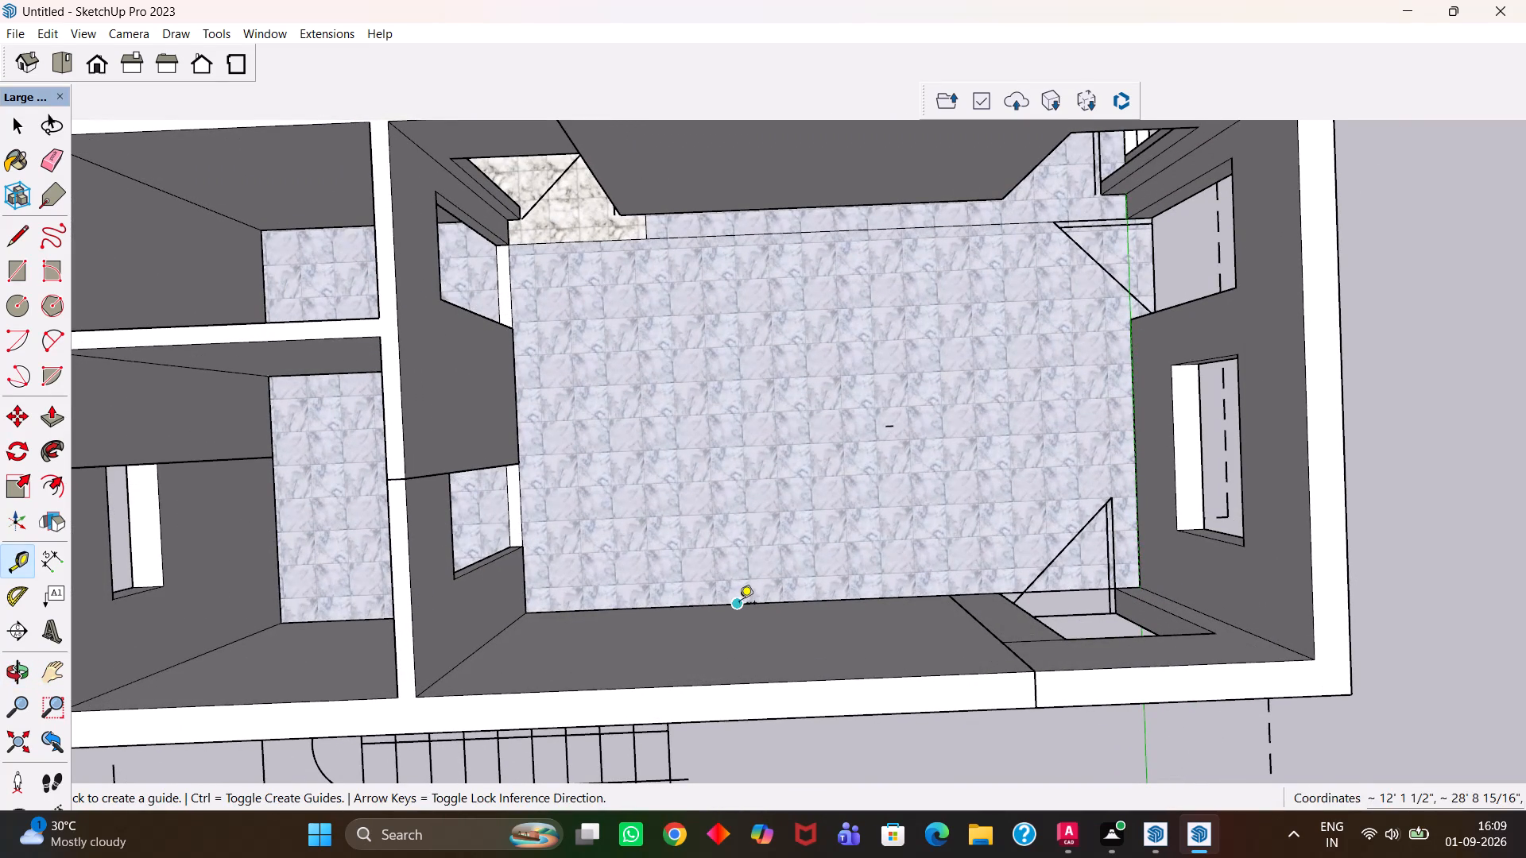
pyautogui.click(739, 604)
pyautogui.write("2'")
pyautogui.press('Return')
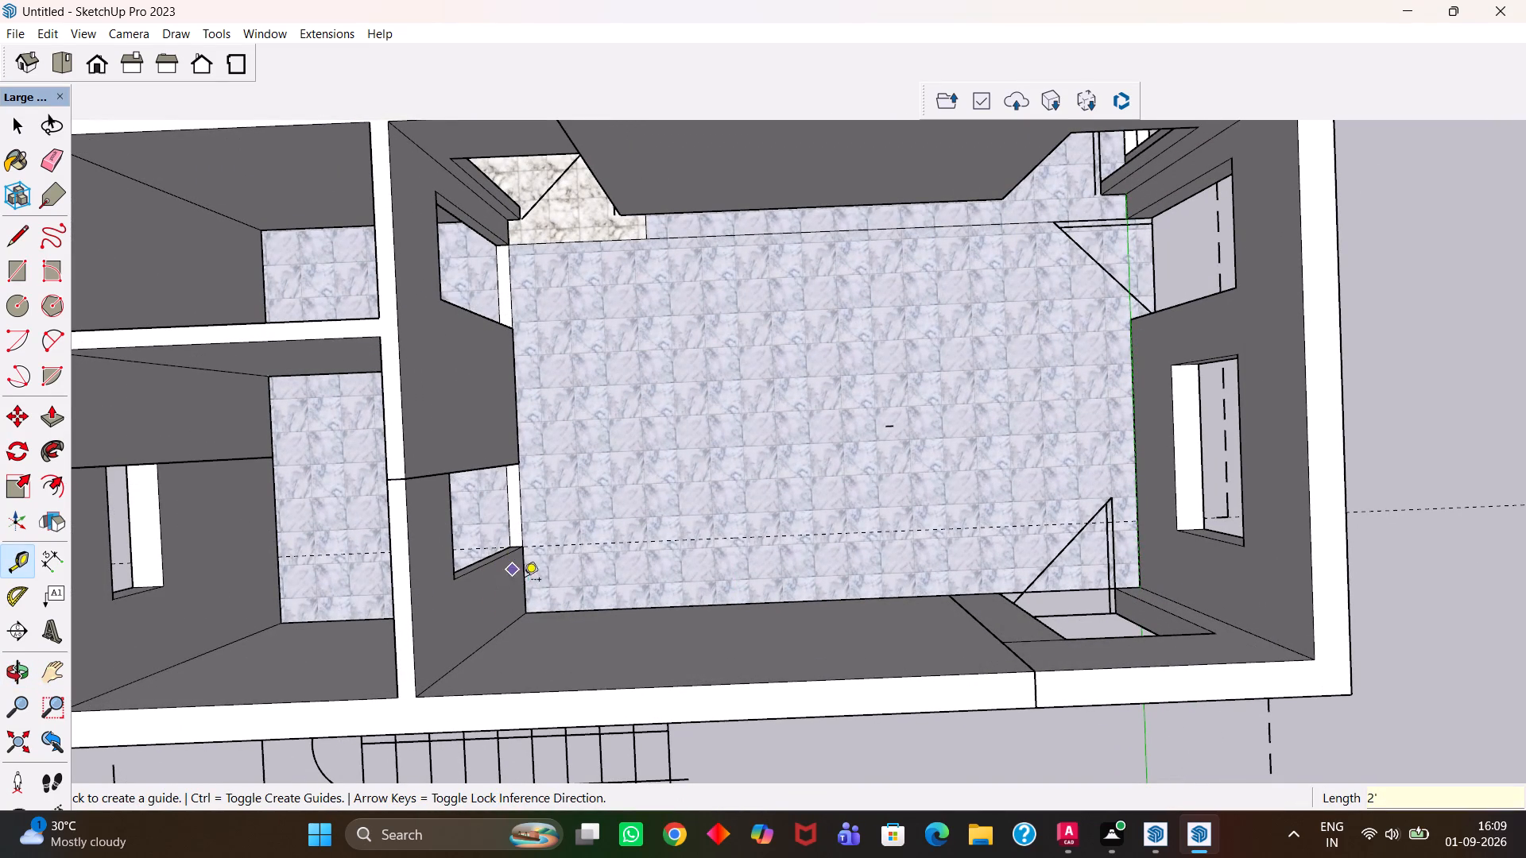
# Place a guide line 1' inward from the front wall's floor edge in the large front room.
pyautogui.scroll(2, 726, 604)
pyautogui.click(732, 609)
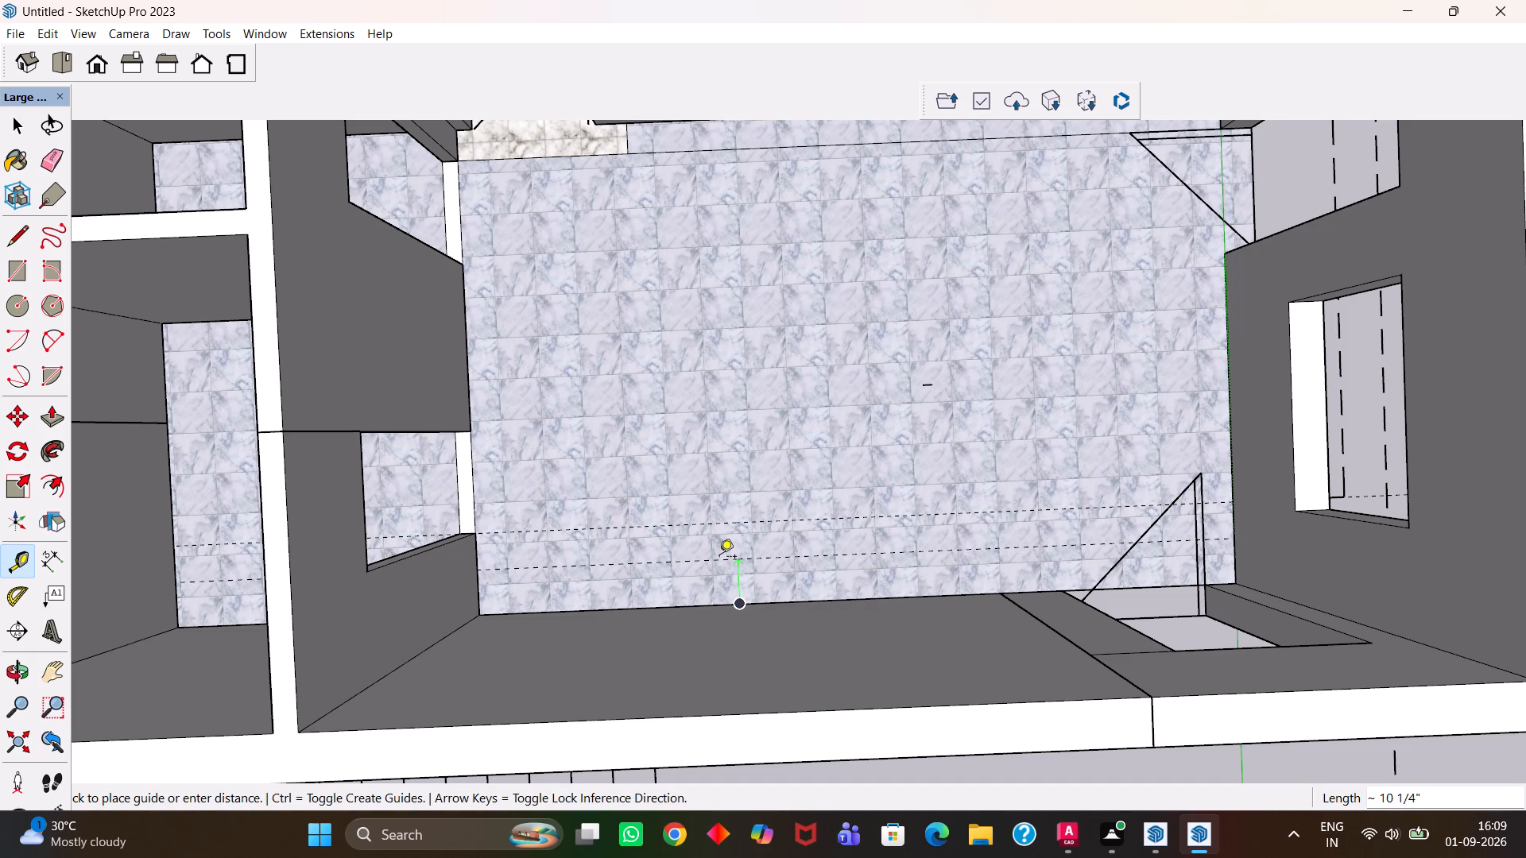
pyautogui.write("1'")
pyautogui.press('Return')
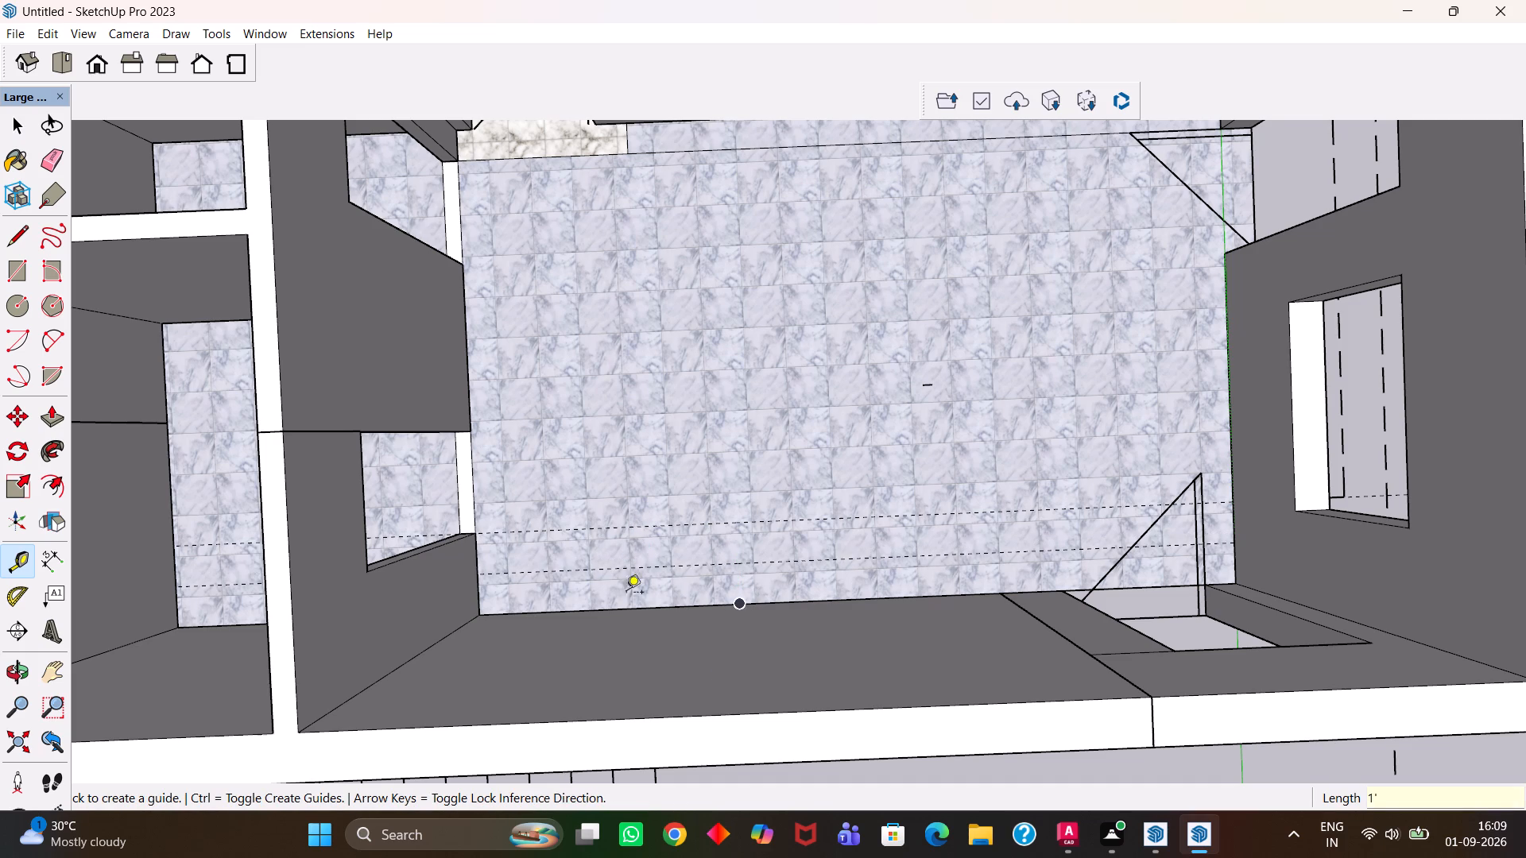
# Place cross guides about 2' 8" from the large front room's inner side wall and about 5' 9" from its opposite outer wall.
pyautogui.click(476, 555)
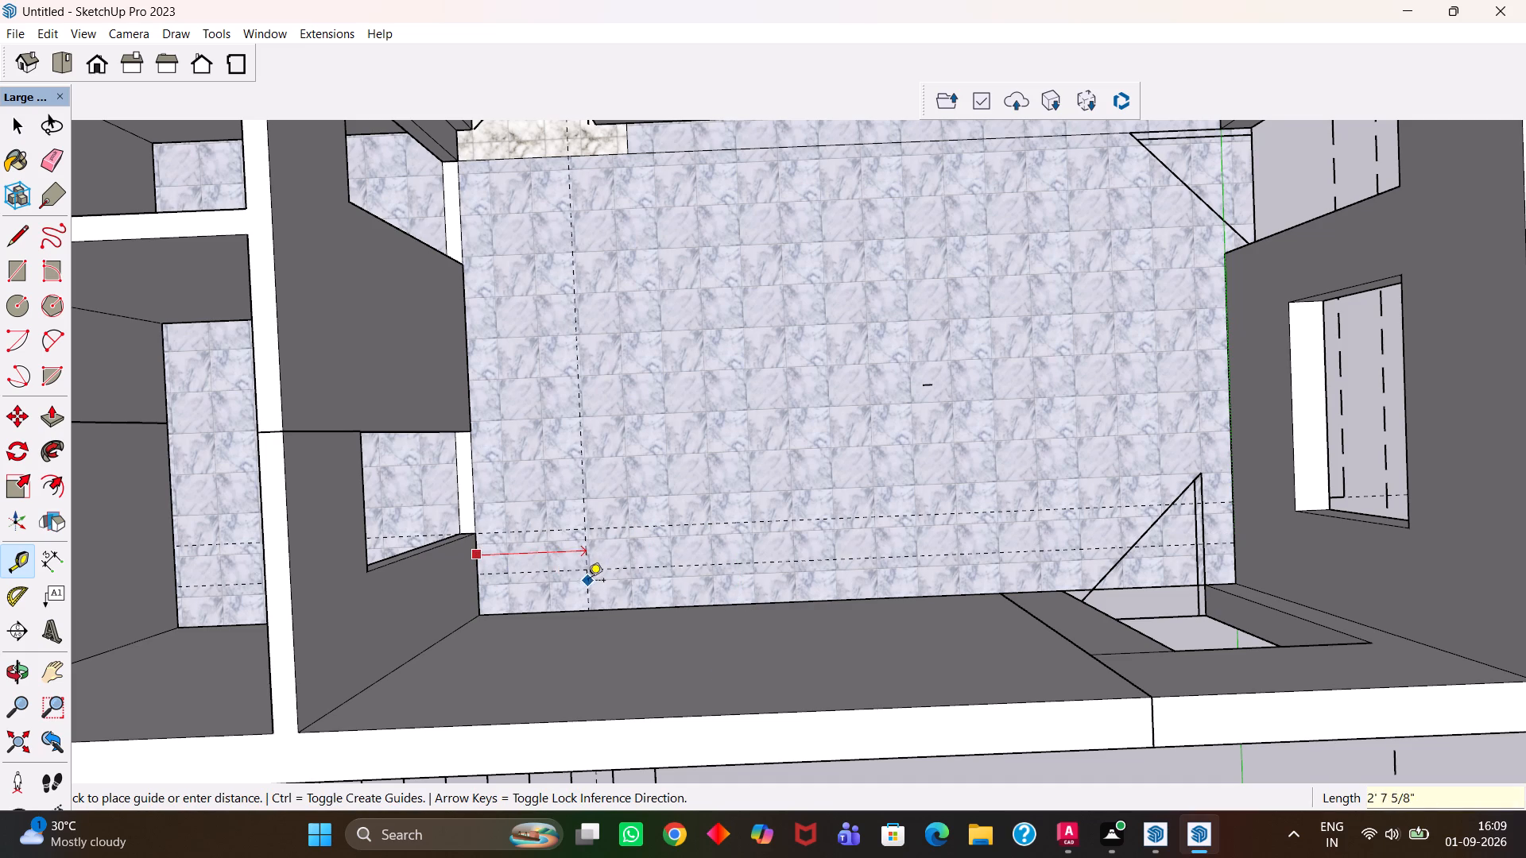
pyautogui.click(589, 590)
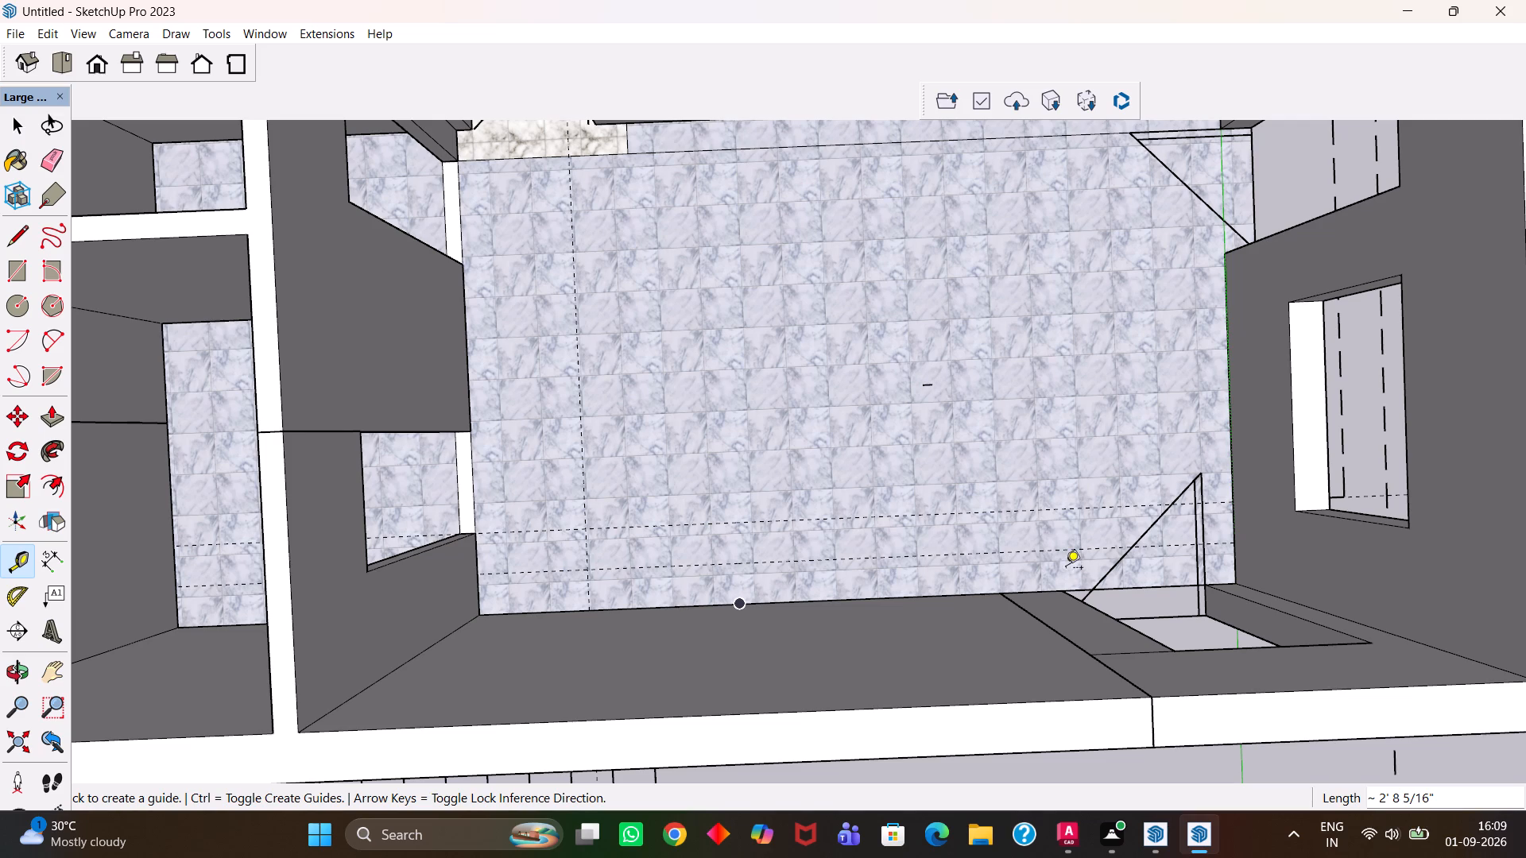
pyautogui.click(1234, 545)
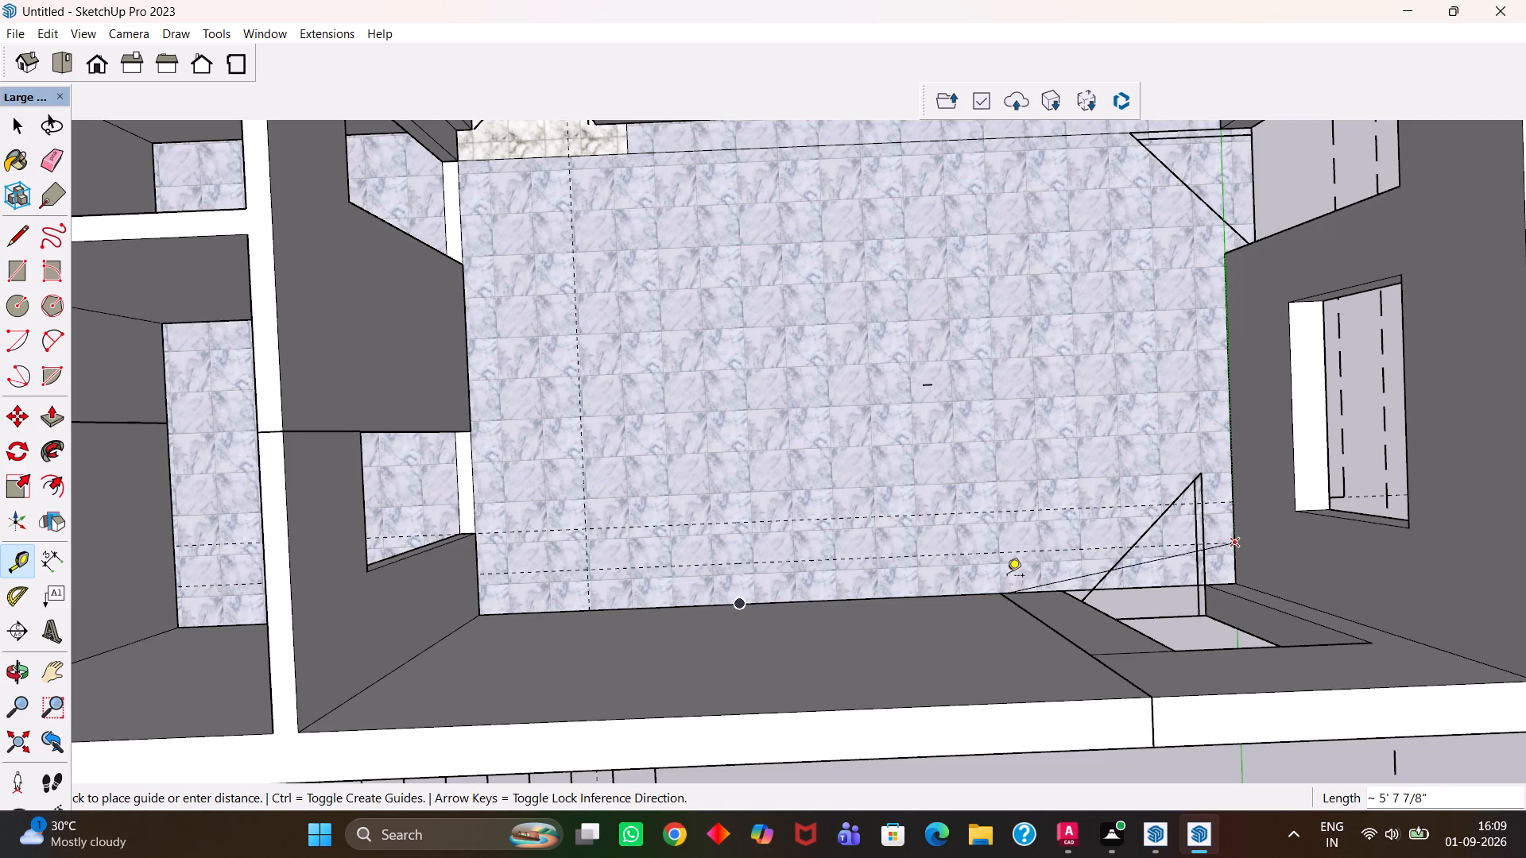
pyautogui.press('t')
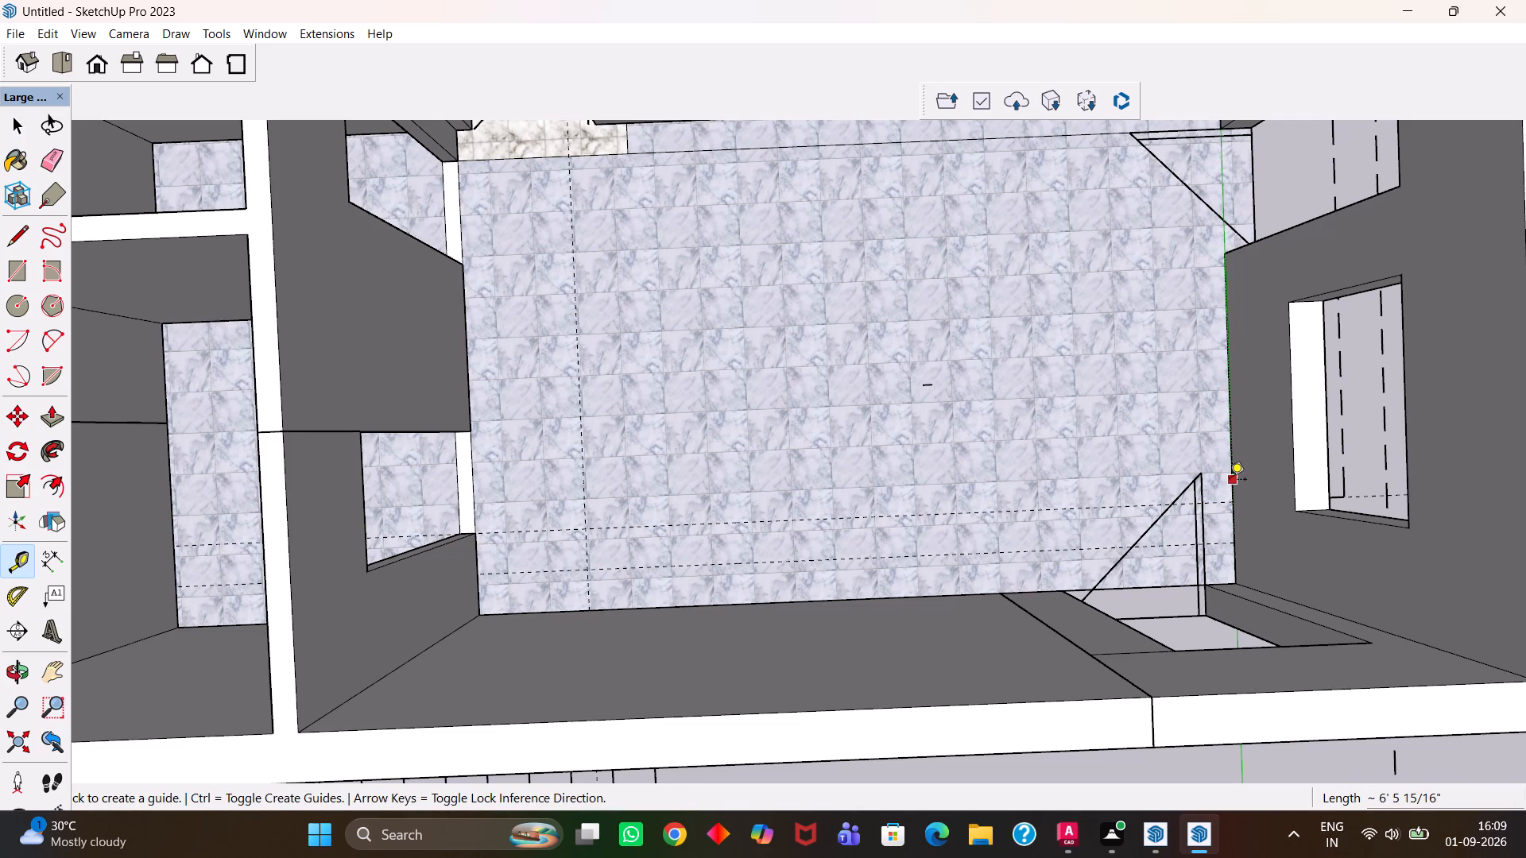
pyautogui.click(1230, 481)
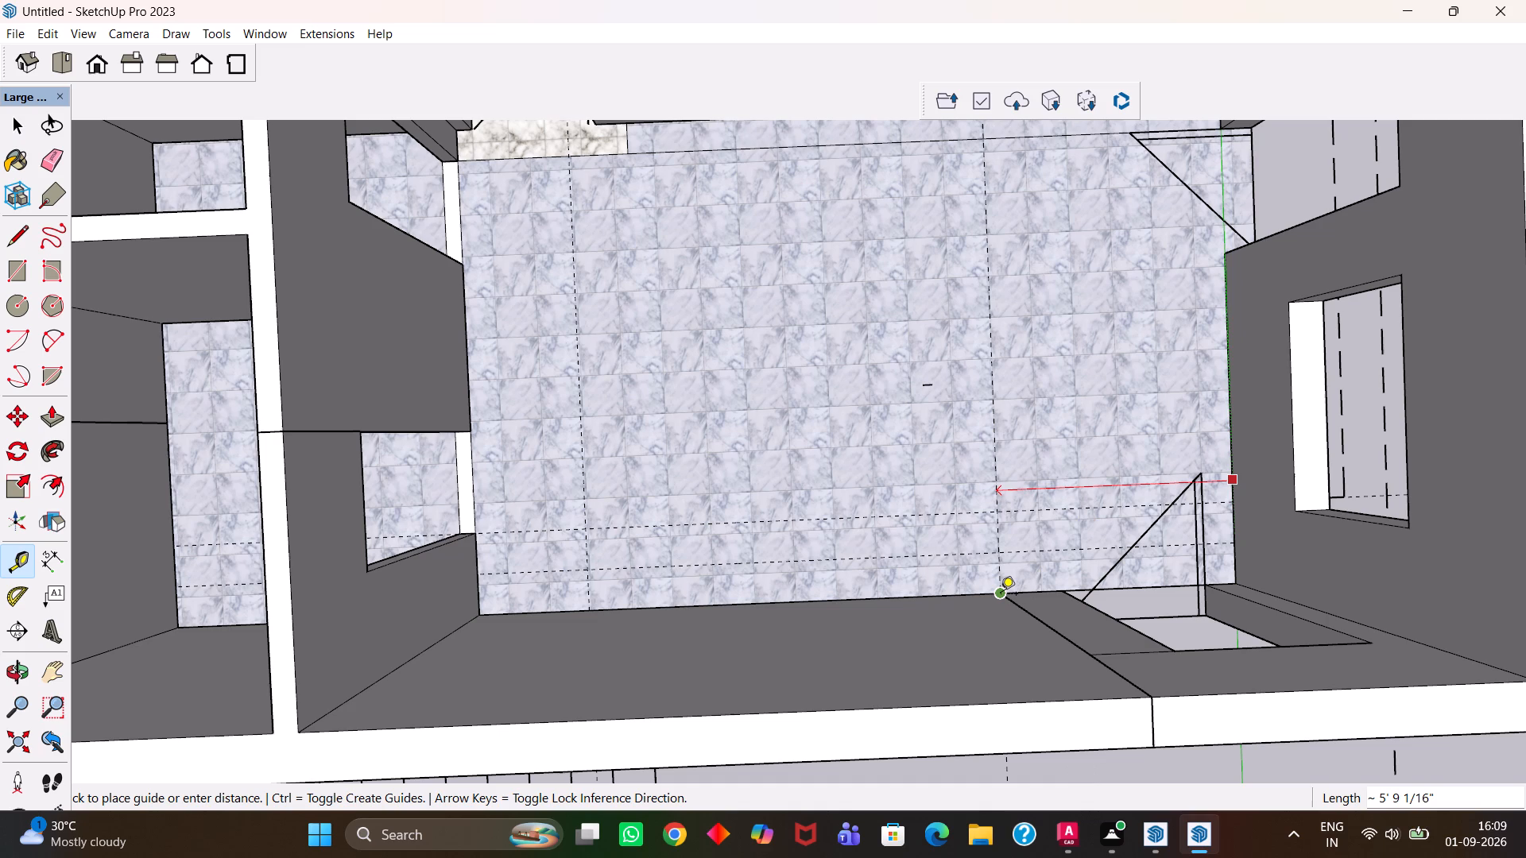
pyautogui.click(1001, 595)
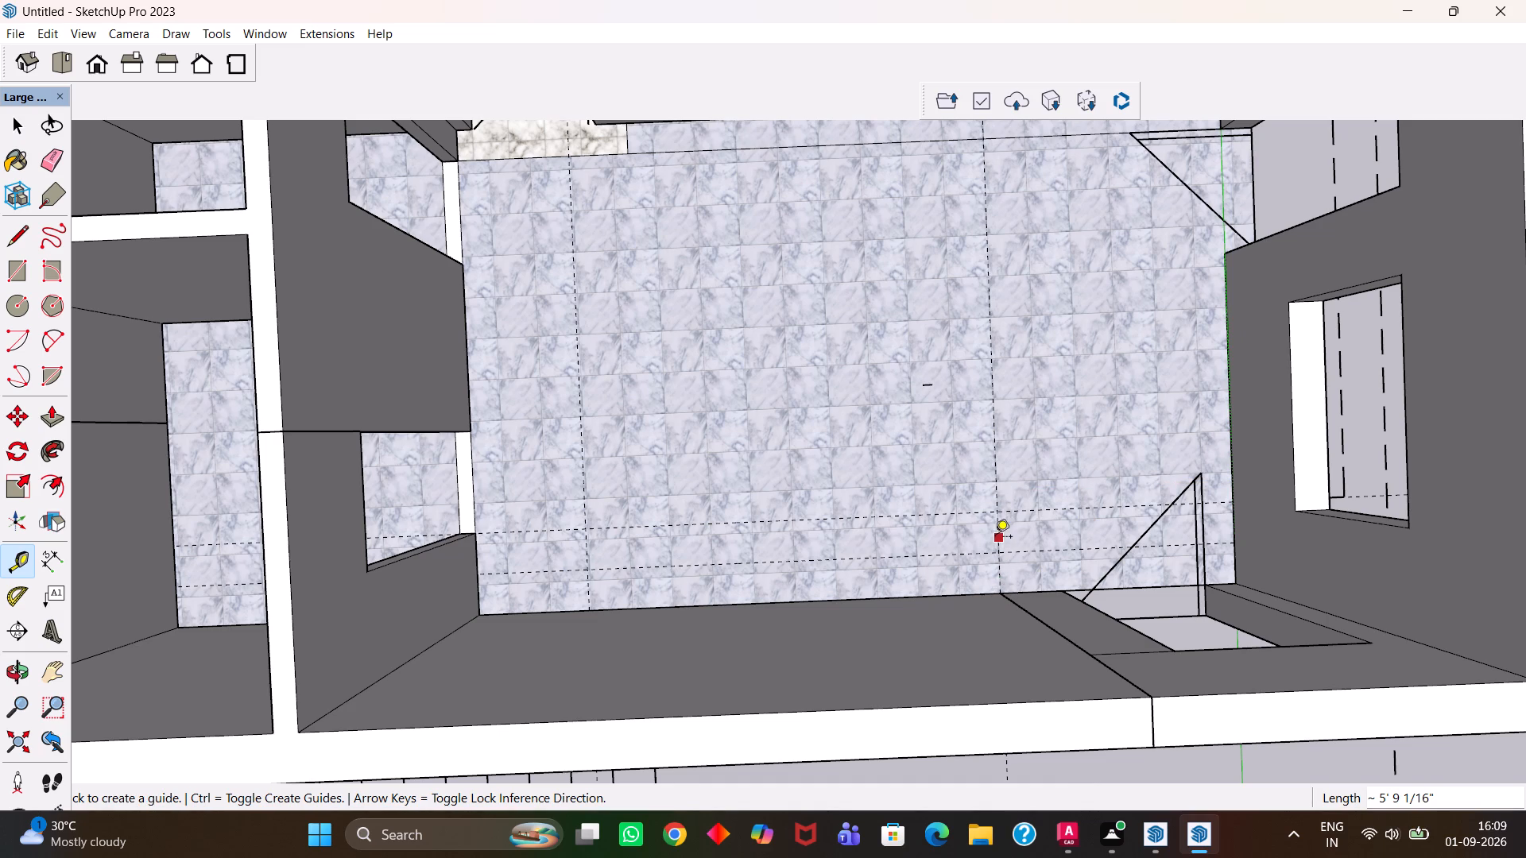
pyautogui.click(995, 538)
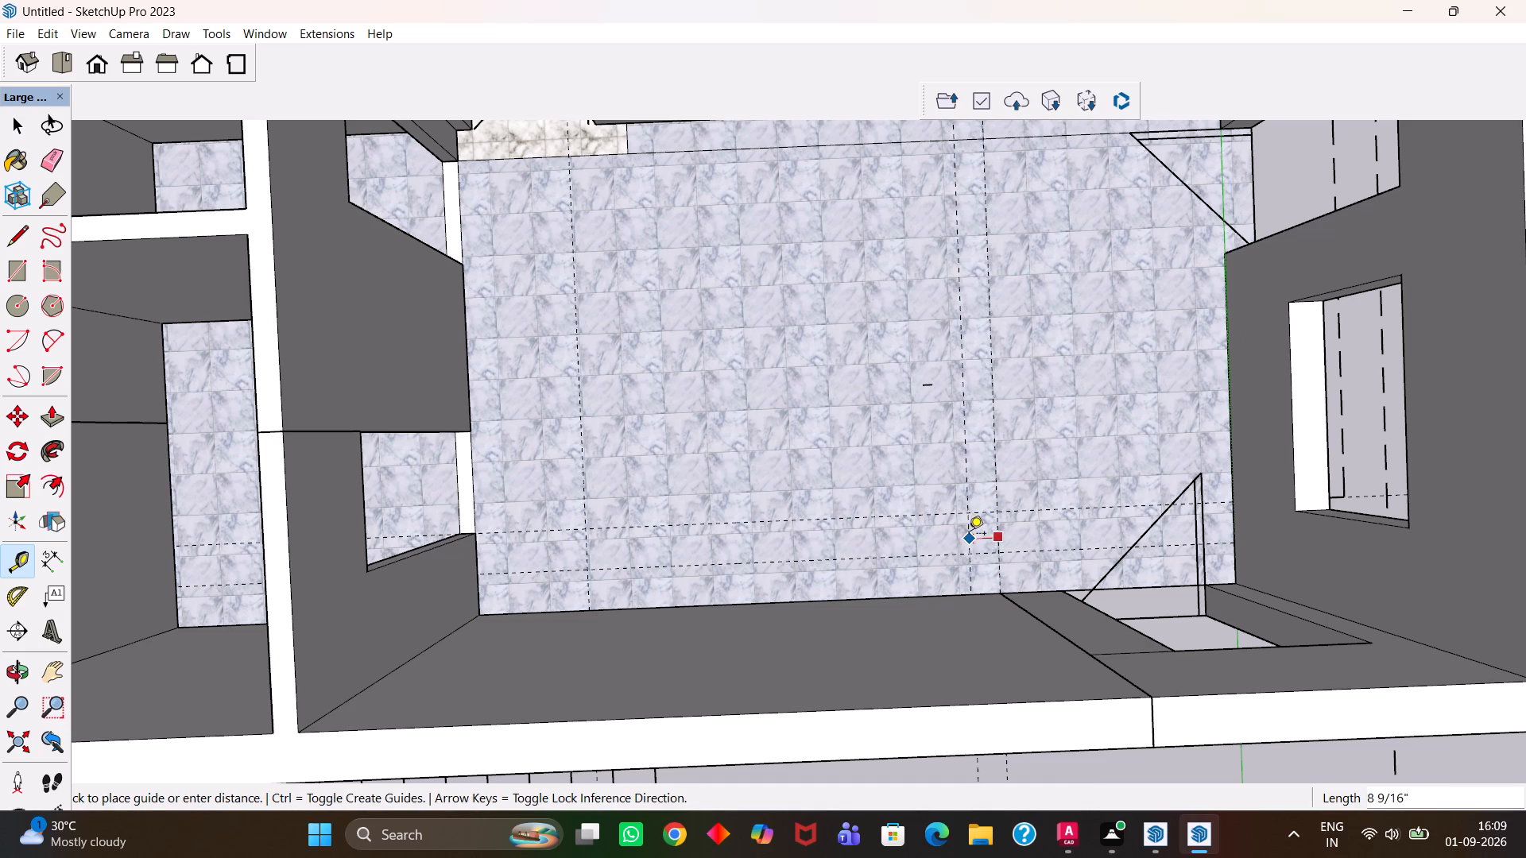
pyautogui.press('space')
# Draw a floor rectangle about 10' by 1' along the front wall, between the two cross guides and the 1' guide.
pyautogui.press('h')
pyautogui.scroll(6, 883, 612)
pyautogui.moveTo(645, 580); pyautogui.dragTo(696, 562)
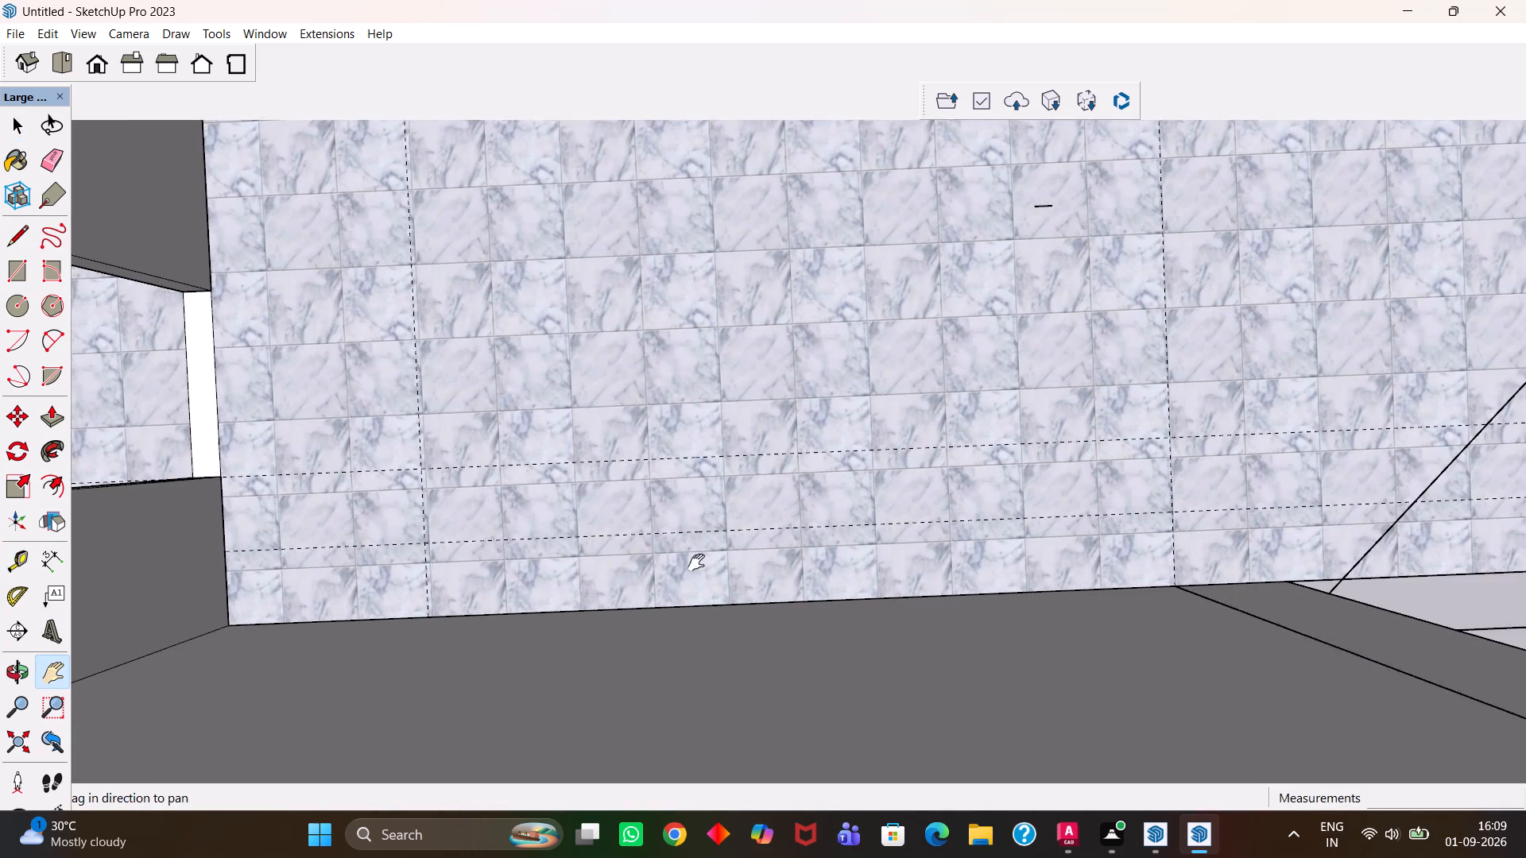
pyautogui.moveTo(696, 562); pyautogui.dragTo(782, 542)
pyautogui.moveTo(787, 541); pyautogui.dragTo(778, 543, button='middle')
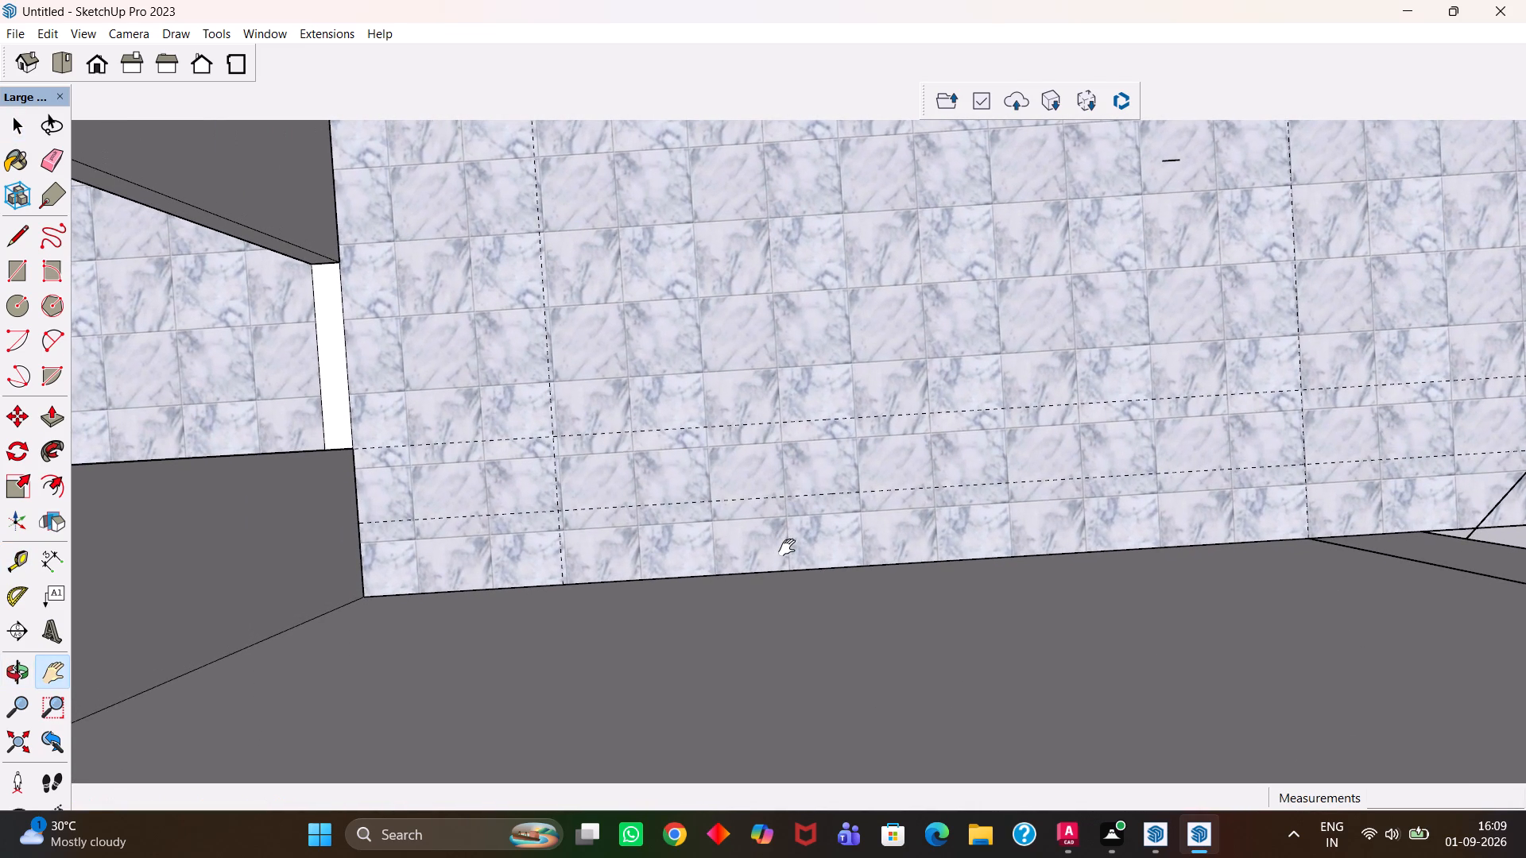
pyautogui.press('r')
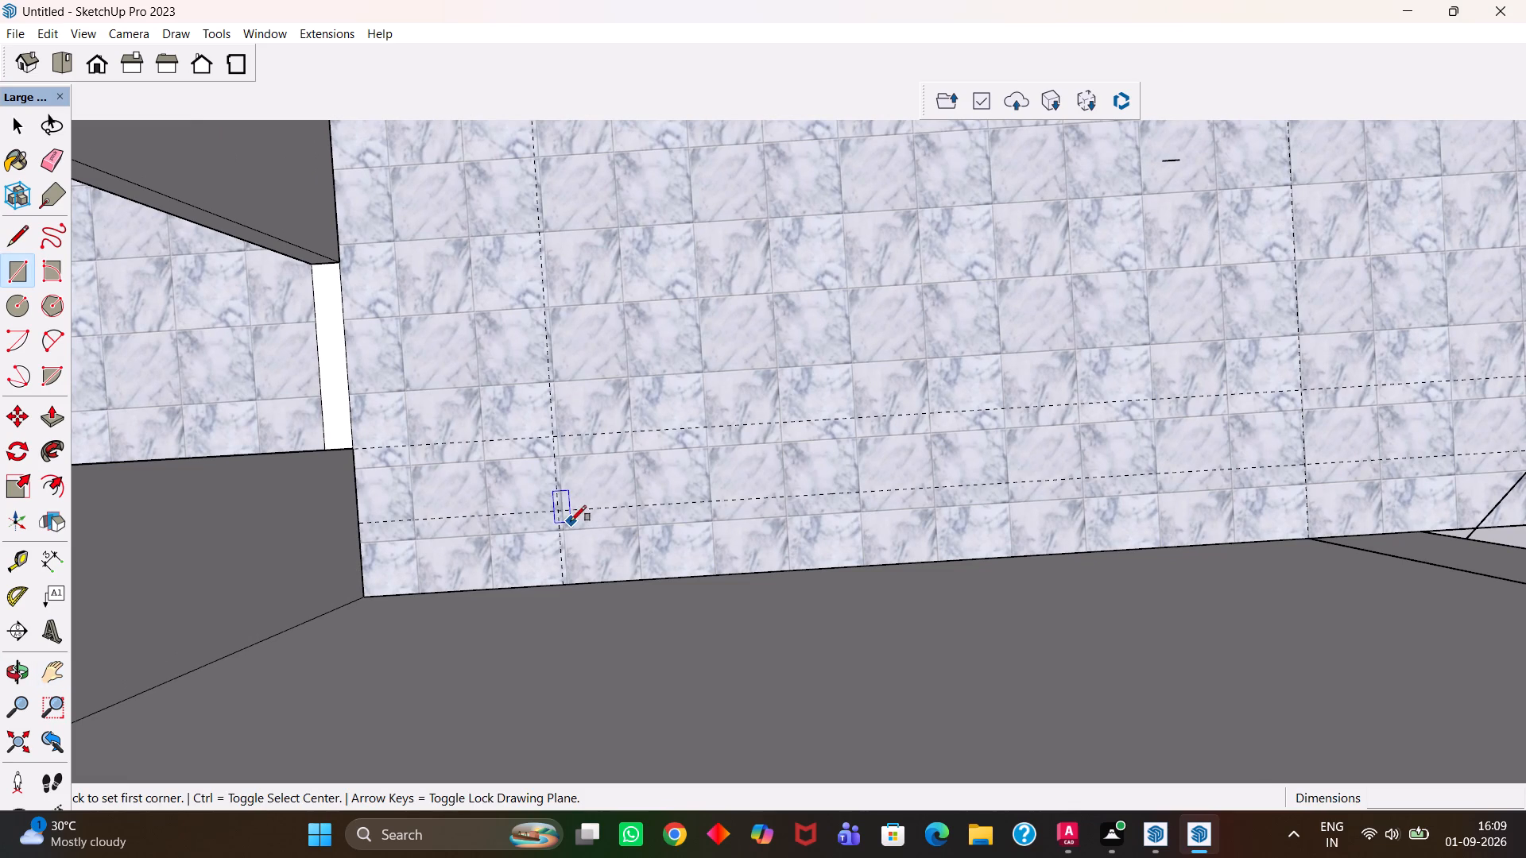
pyautogui.click(560, 512)
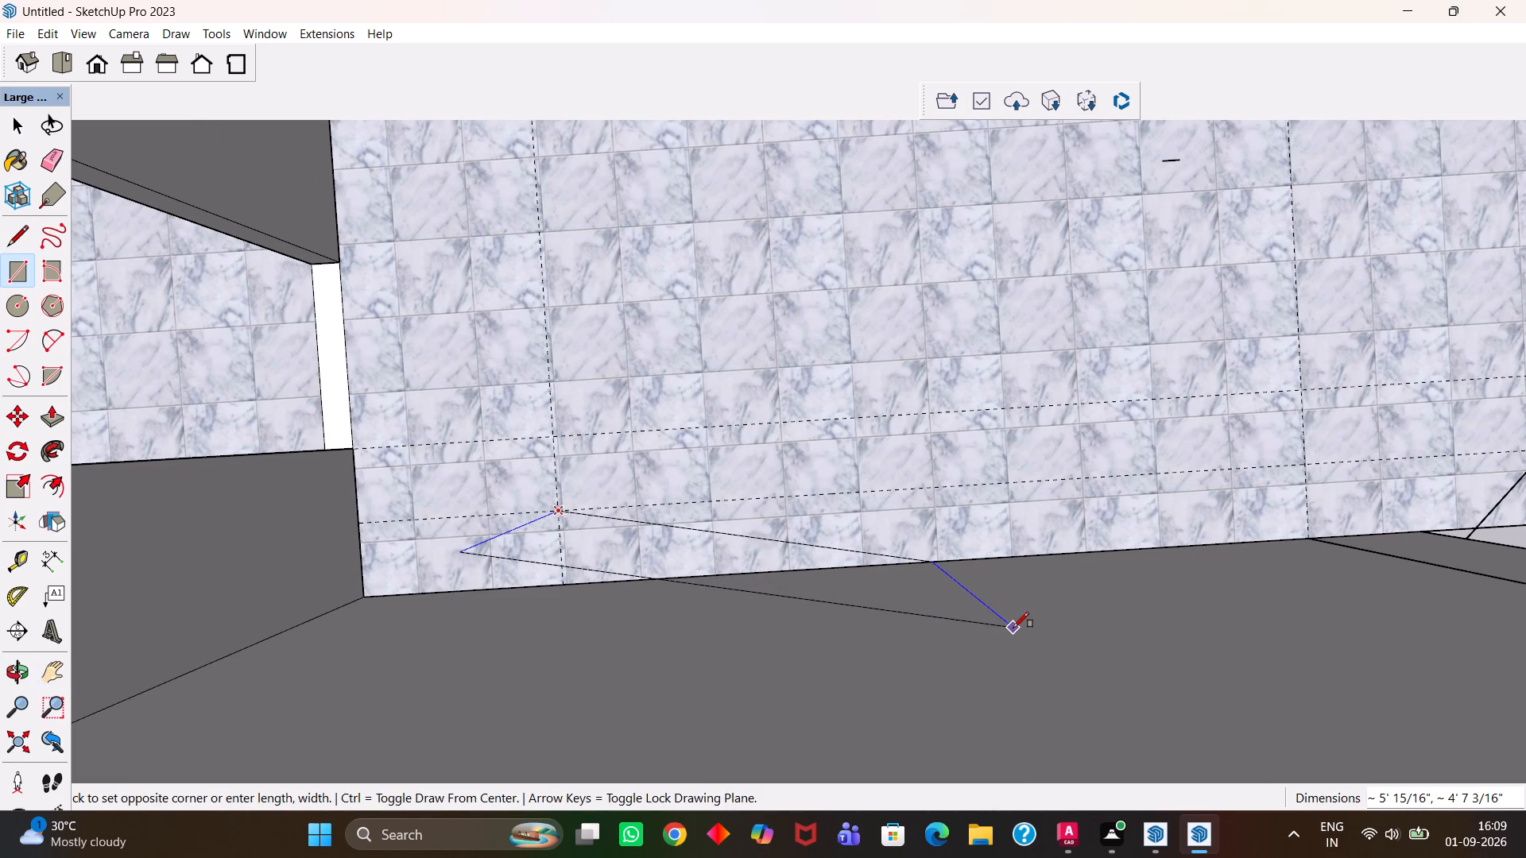
pyautogui.scroll(-1, 1011, 632)
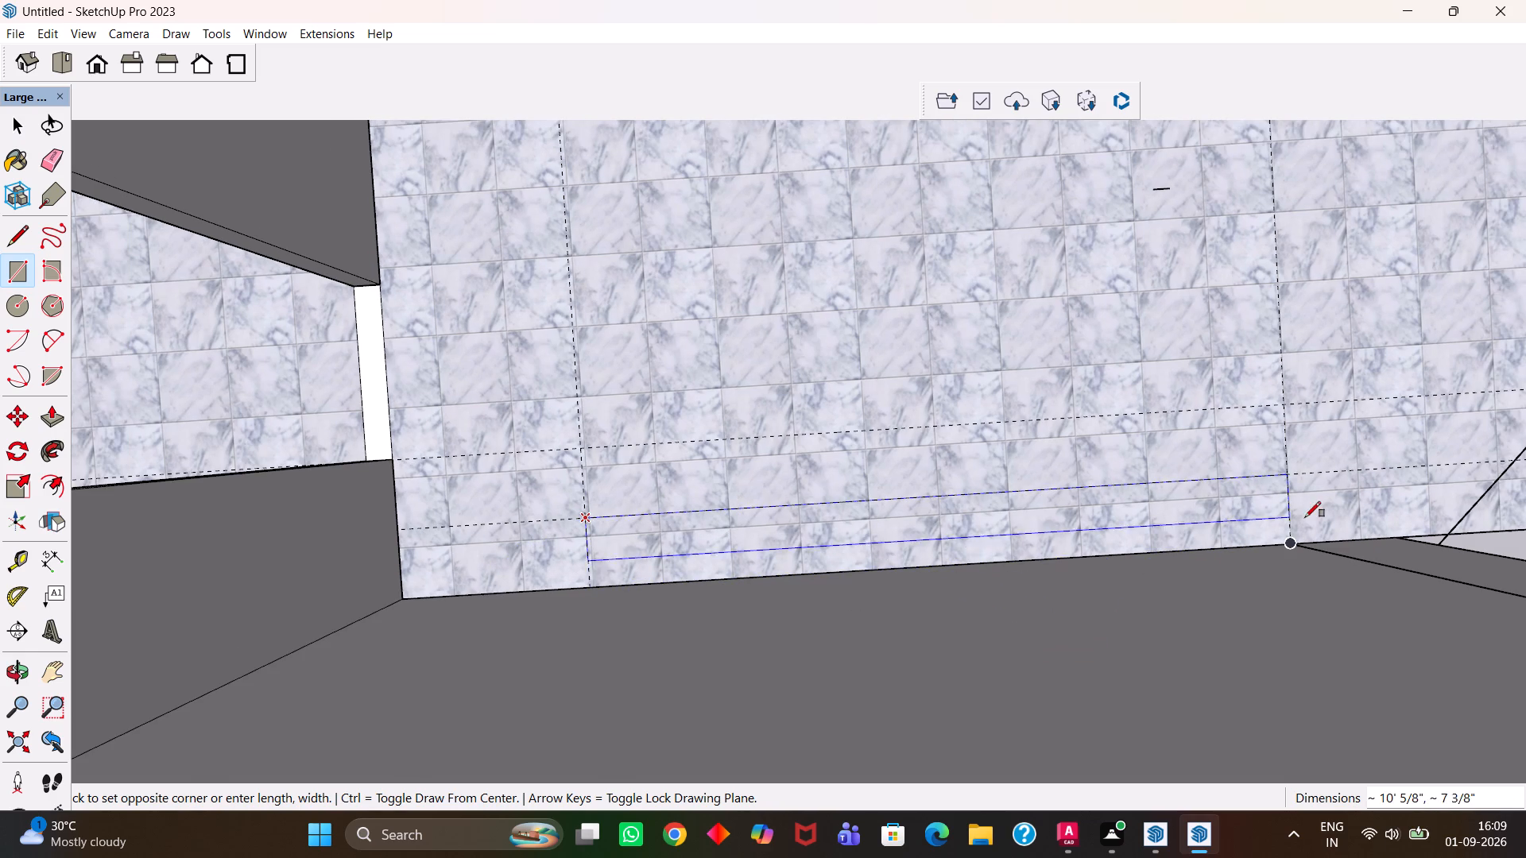
pyautogui.click(1292, 547)
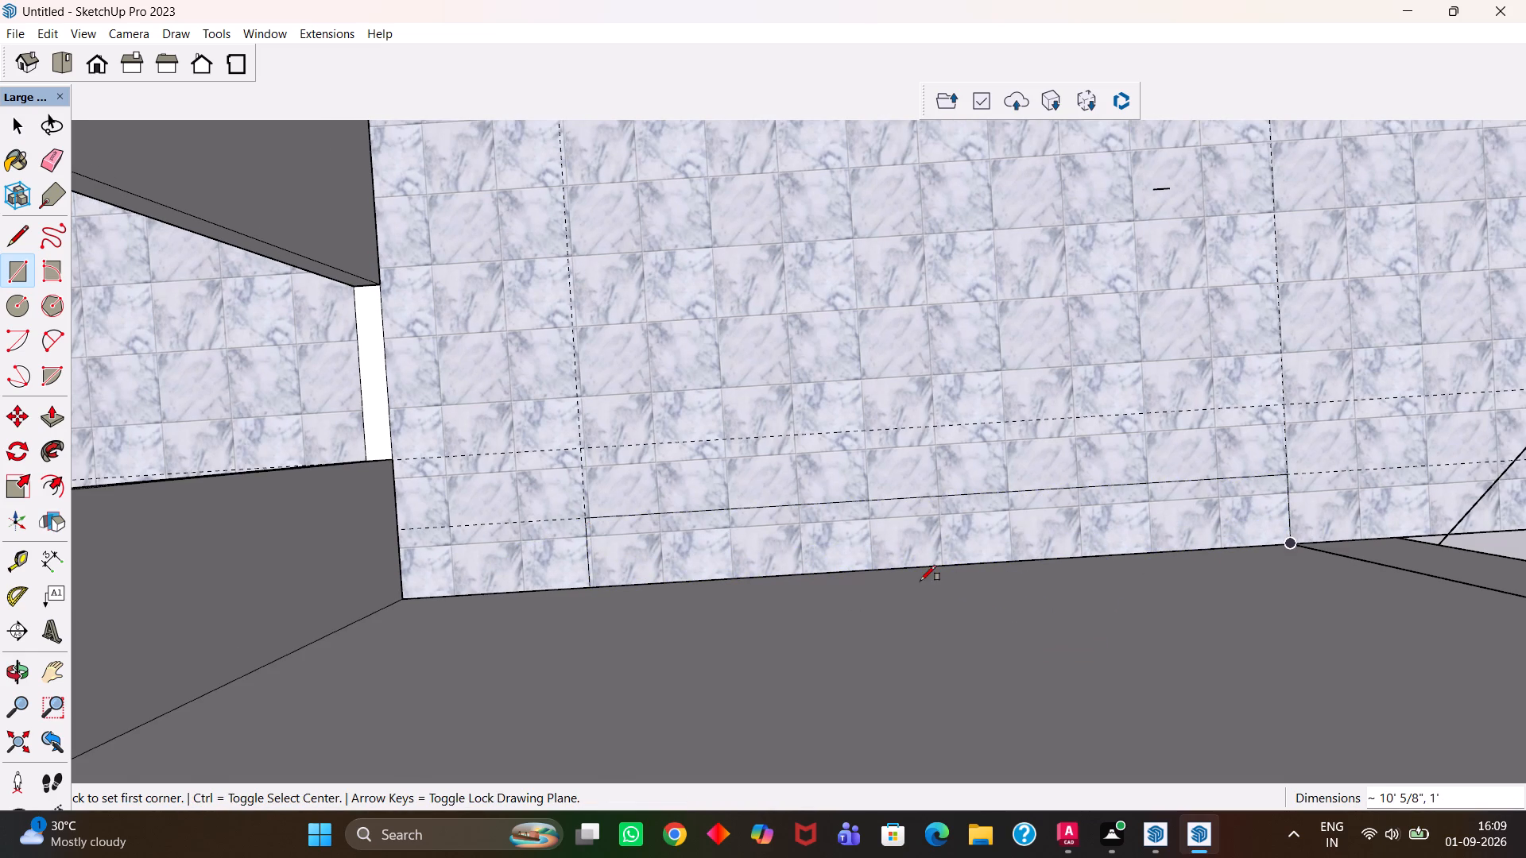
# Copy the narrow rectangle's face from the front room floor to the open ground outside the house's side wall.
pyautogui.scroll(-5, 917, 582)
pyautogui.moveTo(917, 589); pyautogui.dragTo(911, 582, button='middle')
pyautogui.scroll(1, 917, 589)
pyautogui.scroll(-4, 911, 582)
pyautogui.press('h')
pyautogui.moveTo(917, 572); pyautogui.dragTo(856, 574, button='middle')
pyautogui.scroll(1, 901, 572)
pyautogui.scroll(-3, 856, 574)
pyautogui.press('space')
pyautogui.click(904, 543)
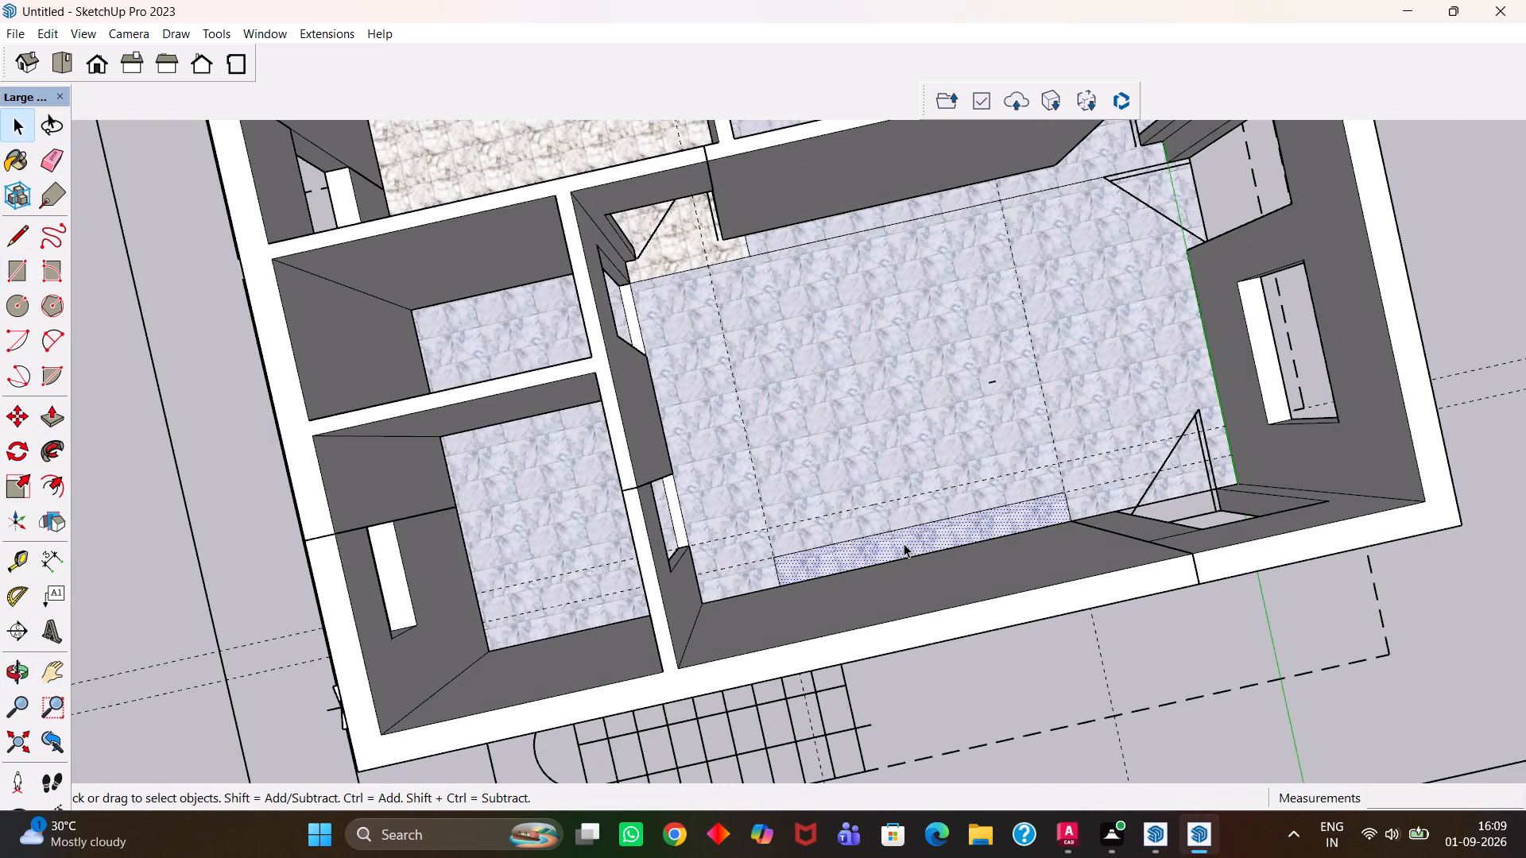
pyautogui.scroll(-4, 904, 543)
pyautogui.press('m')
pyautogui.click(904, 543)
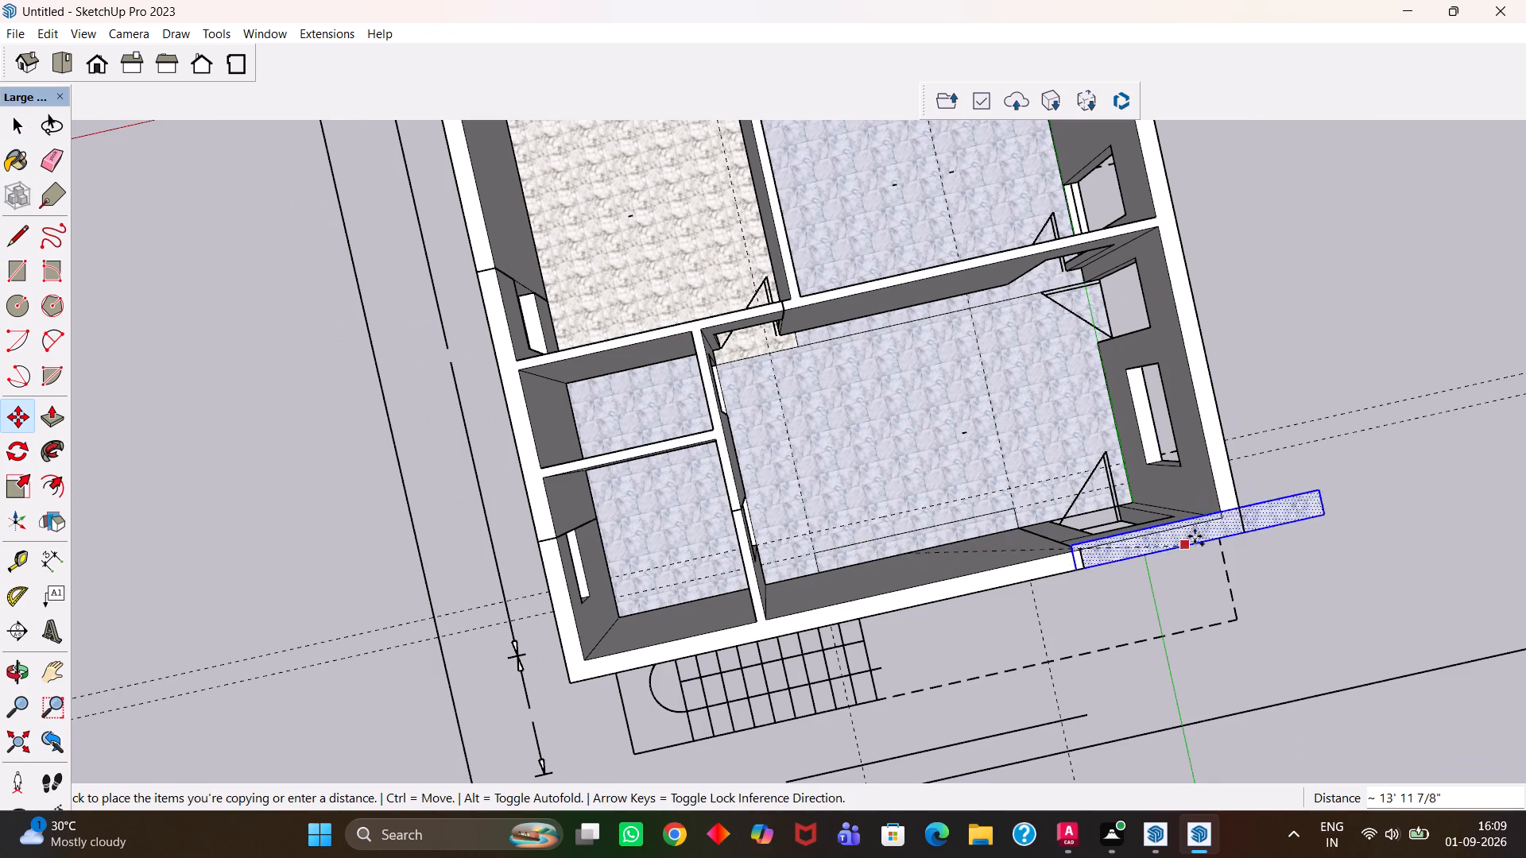
pyautogui.click(1327, 330)
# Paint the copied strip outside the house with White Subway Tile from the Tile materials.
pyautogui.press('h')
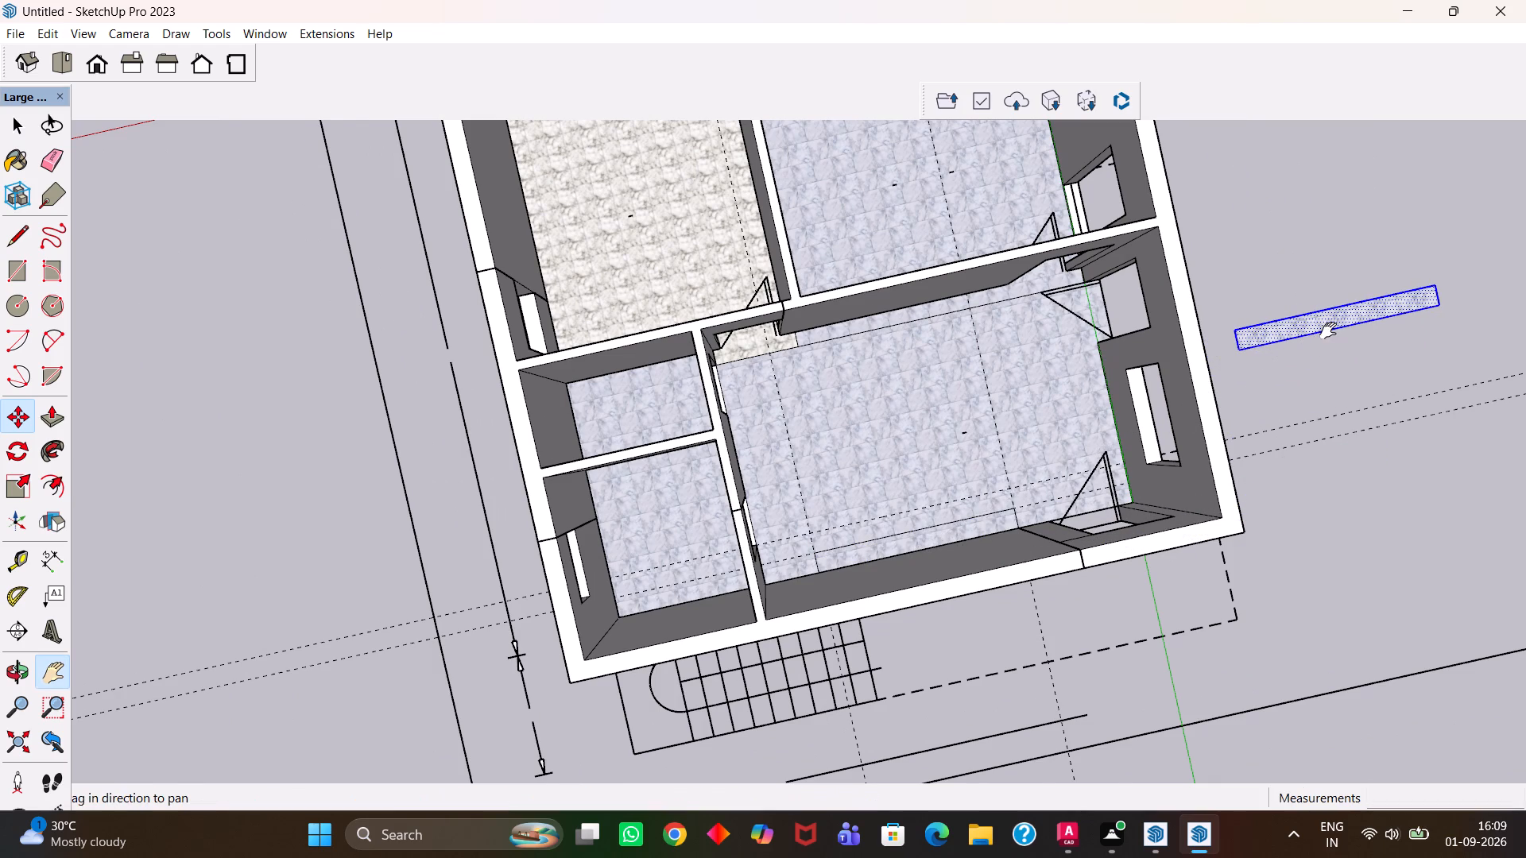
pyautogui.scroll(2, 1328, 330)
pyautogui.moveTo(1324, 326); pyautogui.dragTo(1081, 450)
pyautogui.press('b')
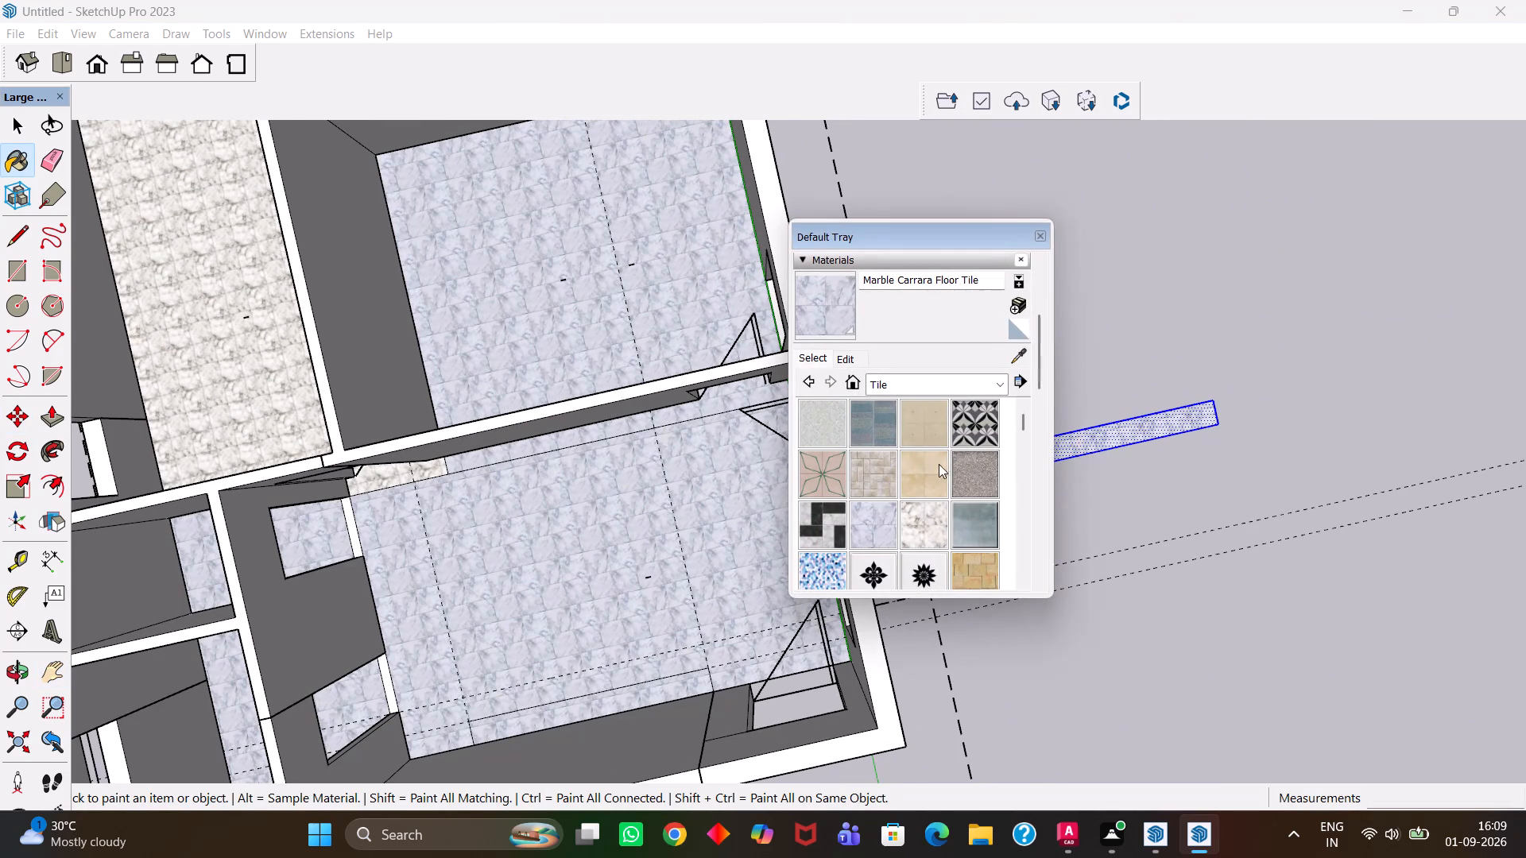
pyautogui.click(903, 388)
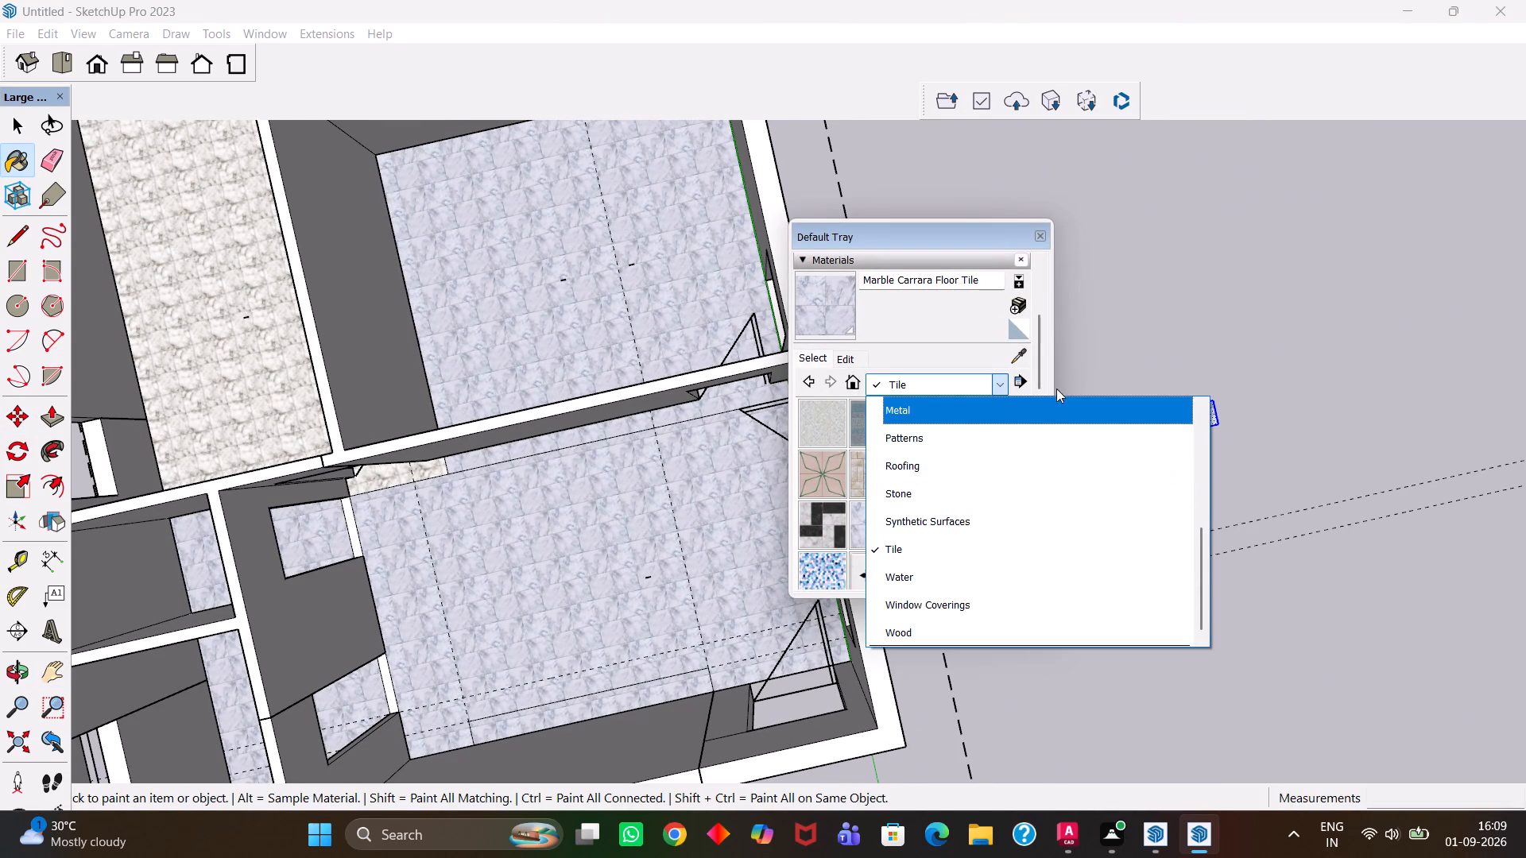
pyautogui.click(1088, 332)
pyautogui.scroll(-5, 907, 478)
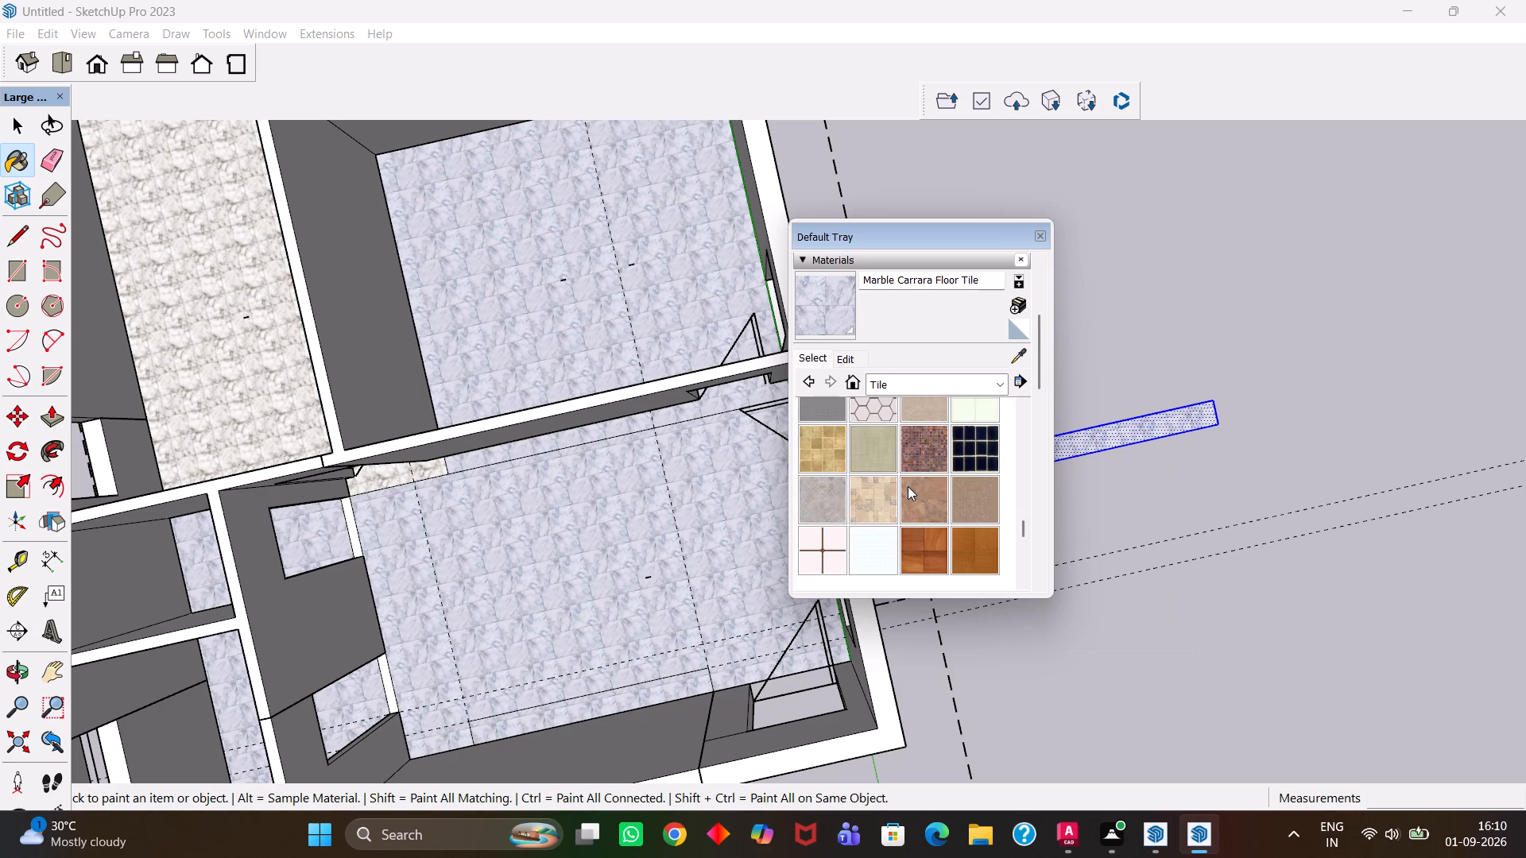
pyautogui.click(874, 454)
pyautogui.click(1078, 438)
# Paint the copied strip with the white Color M00 from the Colors materials.
pyautogui.scroll(4, 1013, 449)
pyautogui.click(912, 381)
pyautogui.scroll(1, 912, 489)
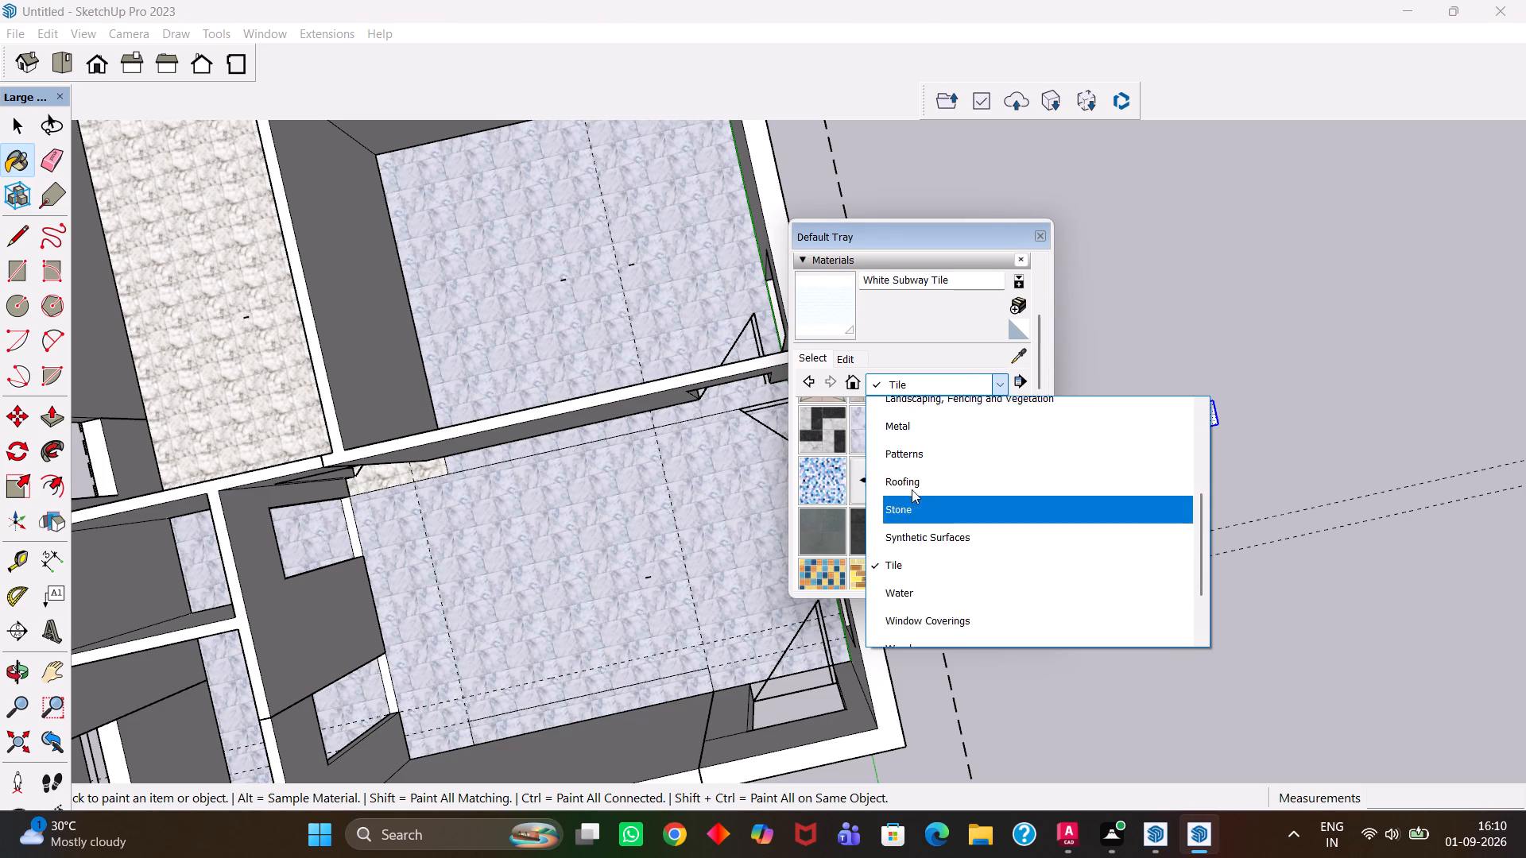
pyautogui.scroll(3, 912, 489)
pyautogui.click(907, 580)
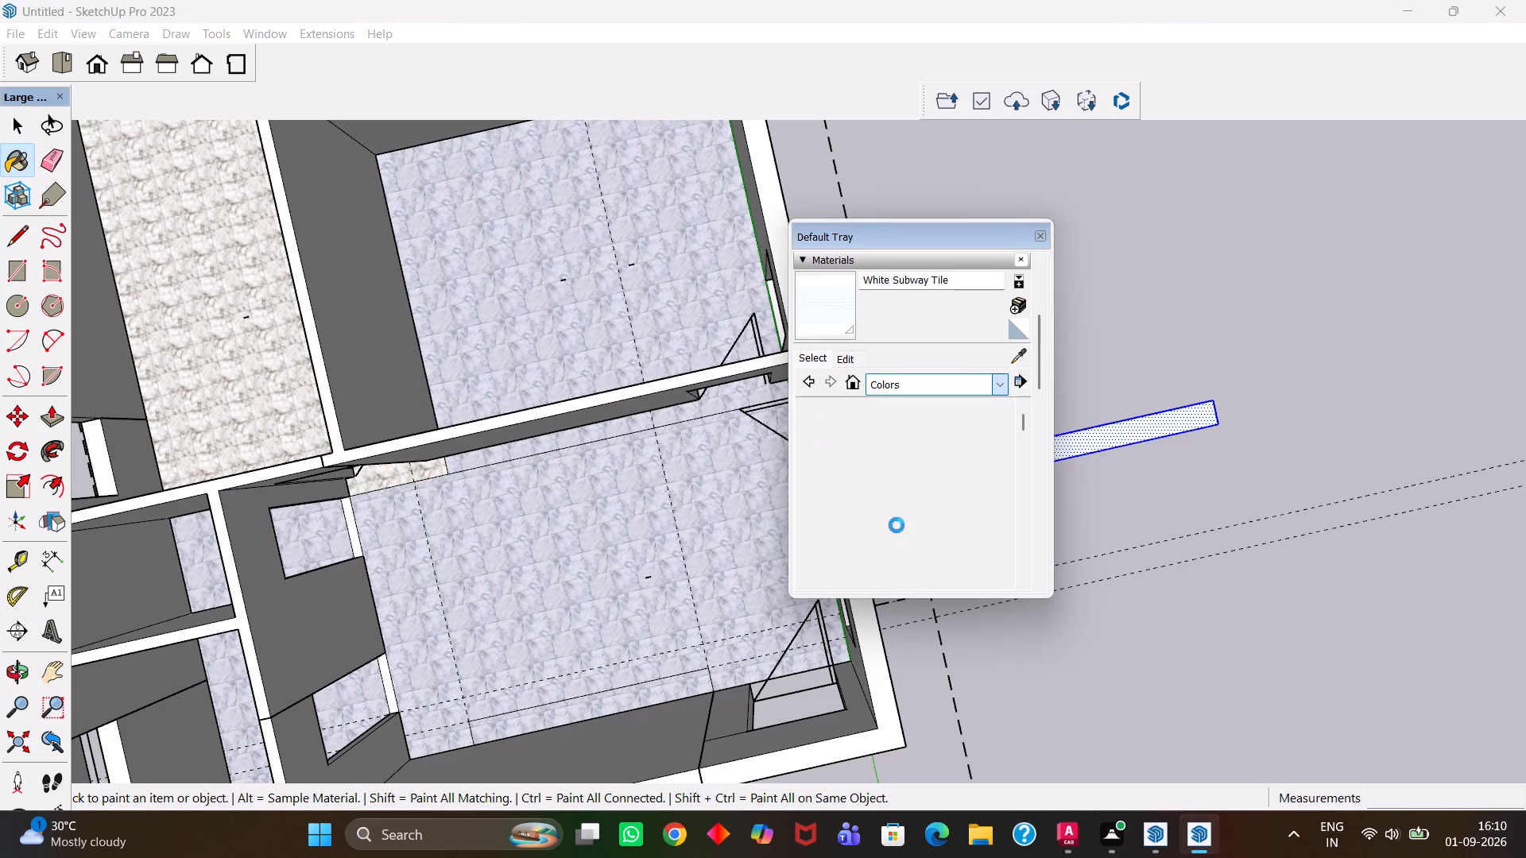
pyautogui.scroll(-4, 839, 512)
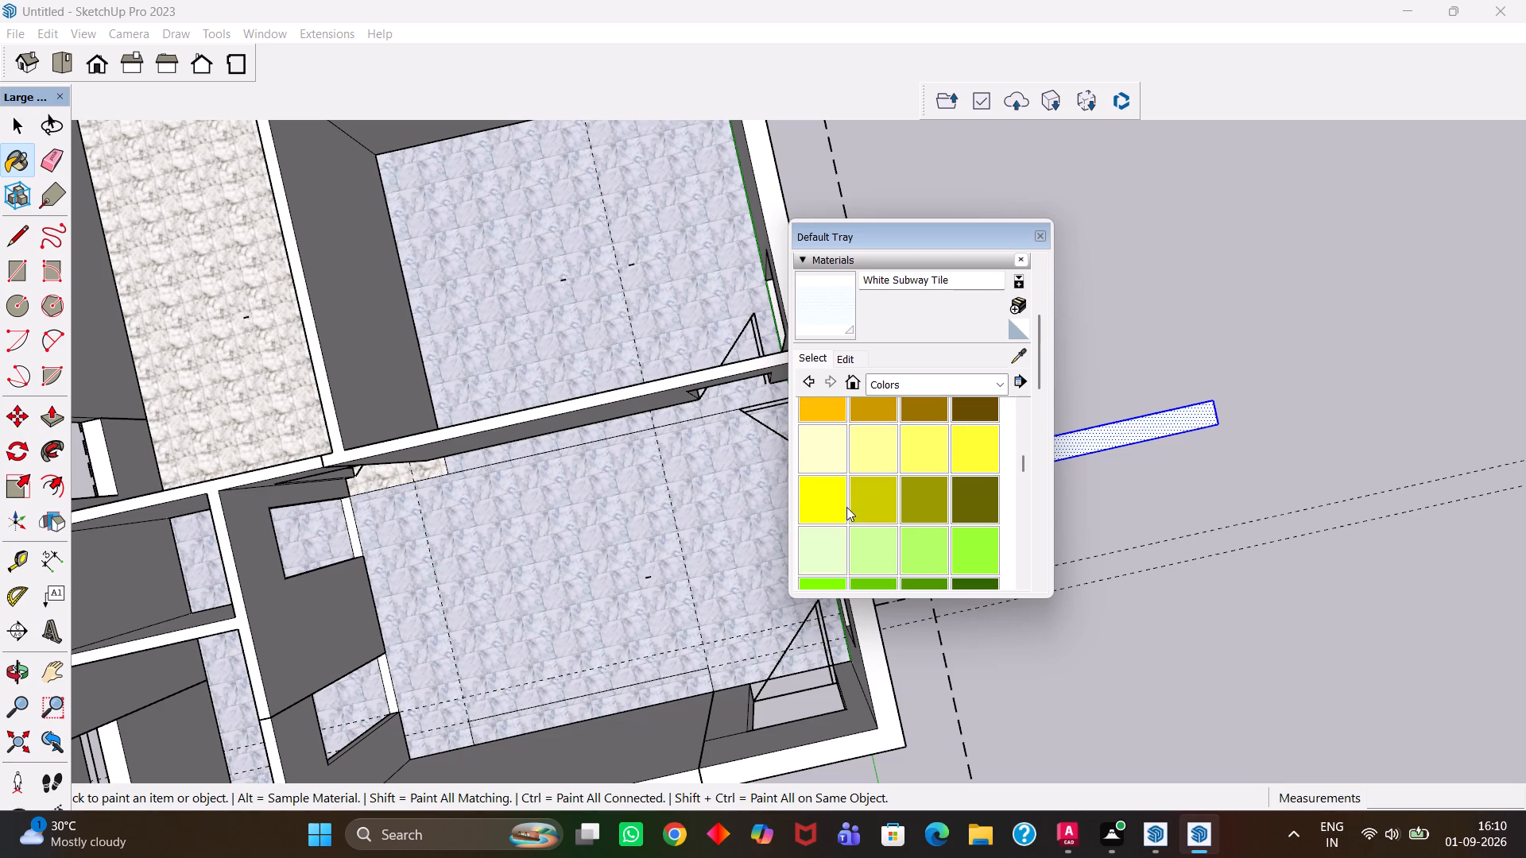
pyautogui.scroll(-6, 846, 507)
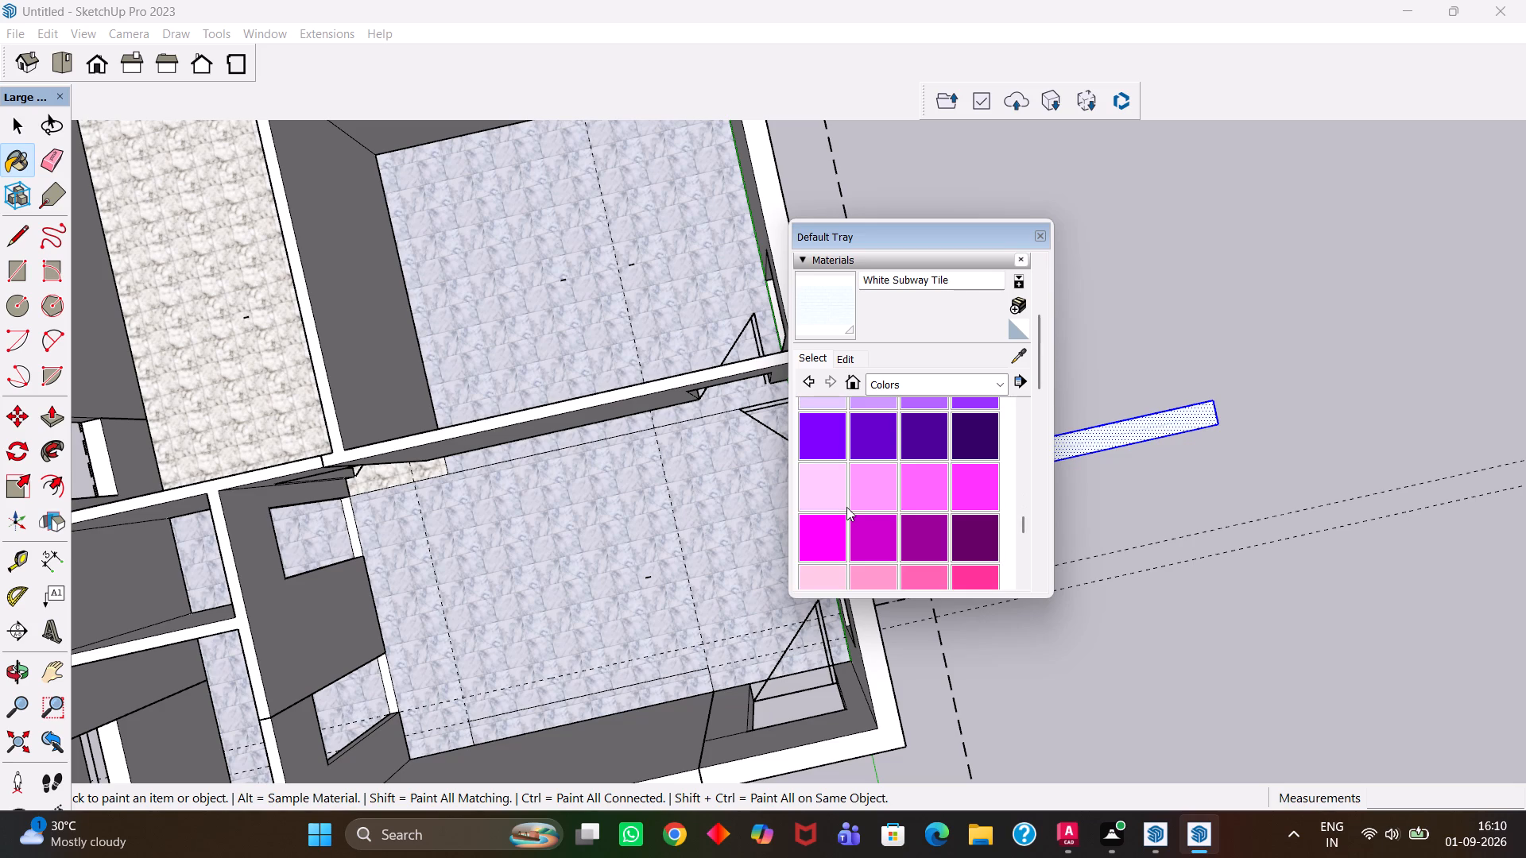
pyautogui.scroll(-4, 846, 507)
pyautogui.scroll(2, 846, 507)
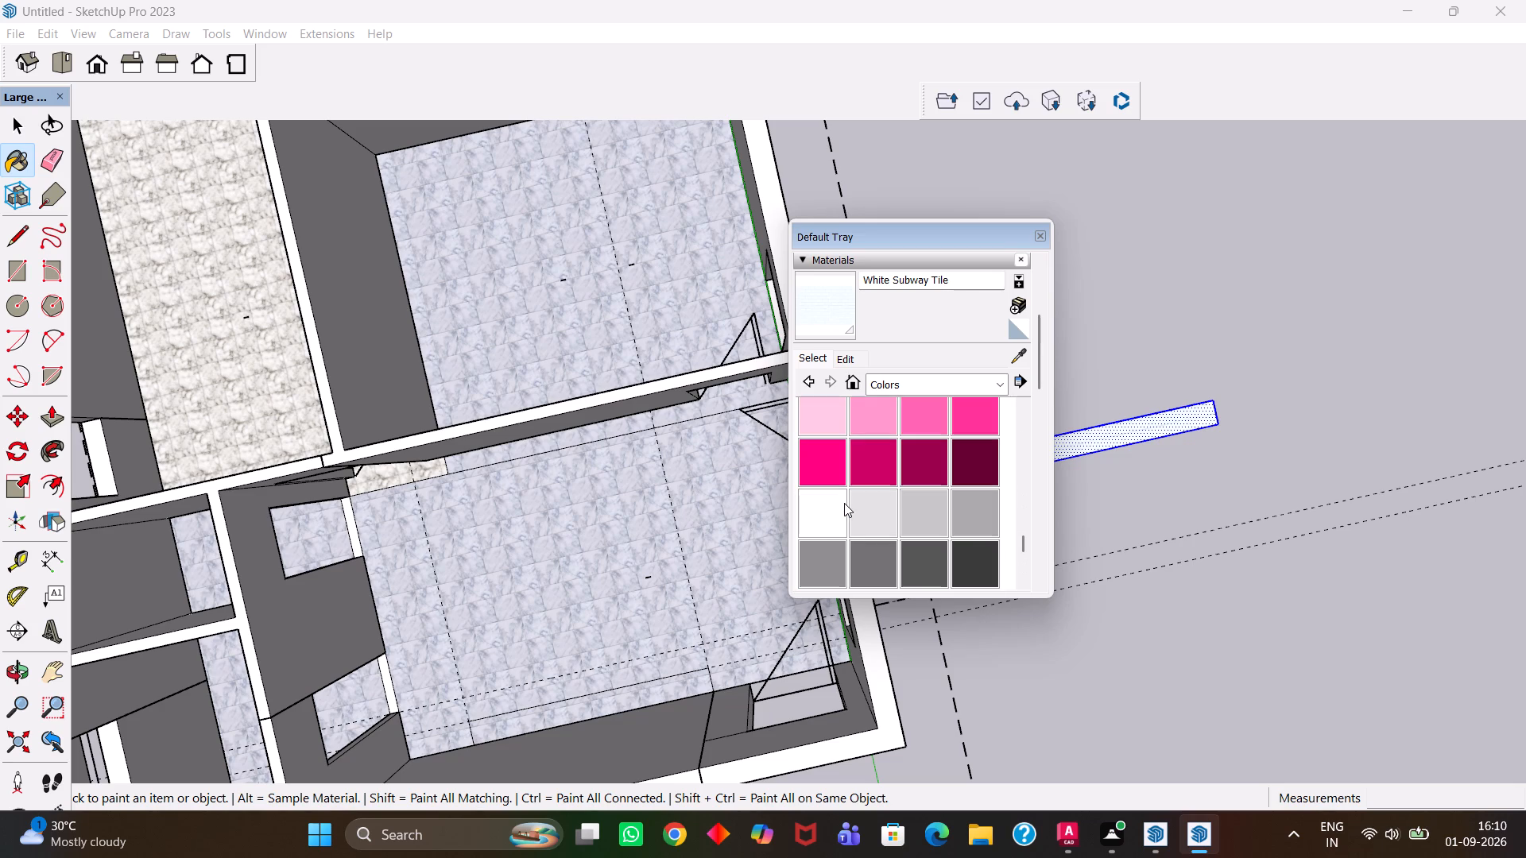
pyautogui.click(814, 518)
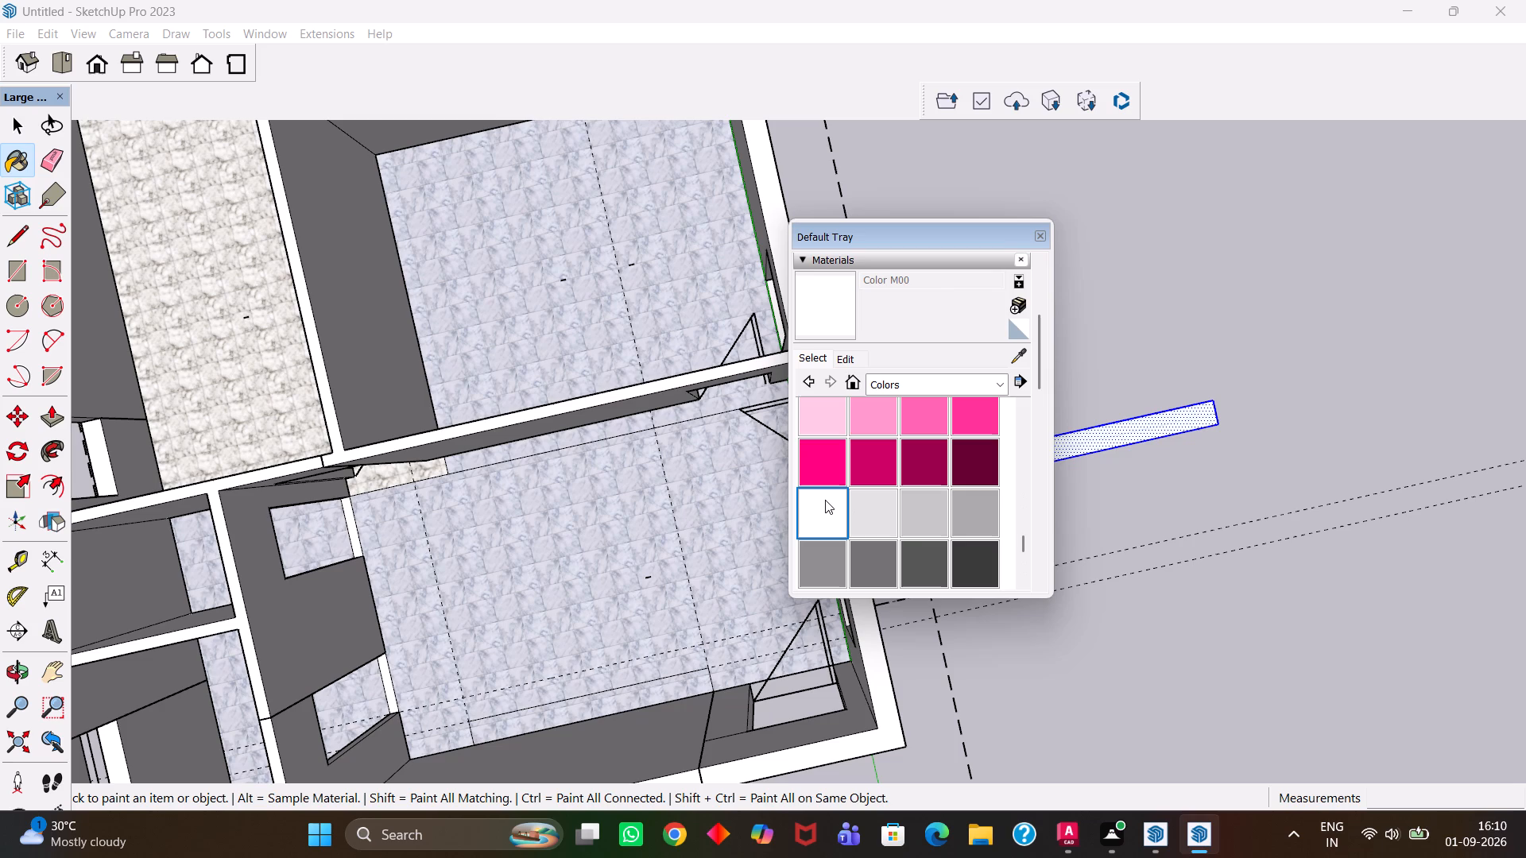
pyautogui.click(1148, 432)
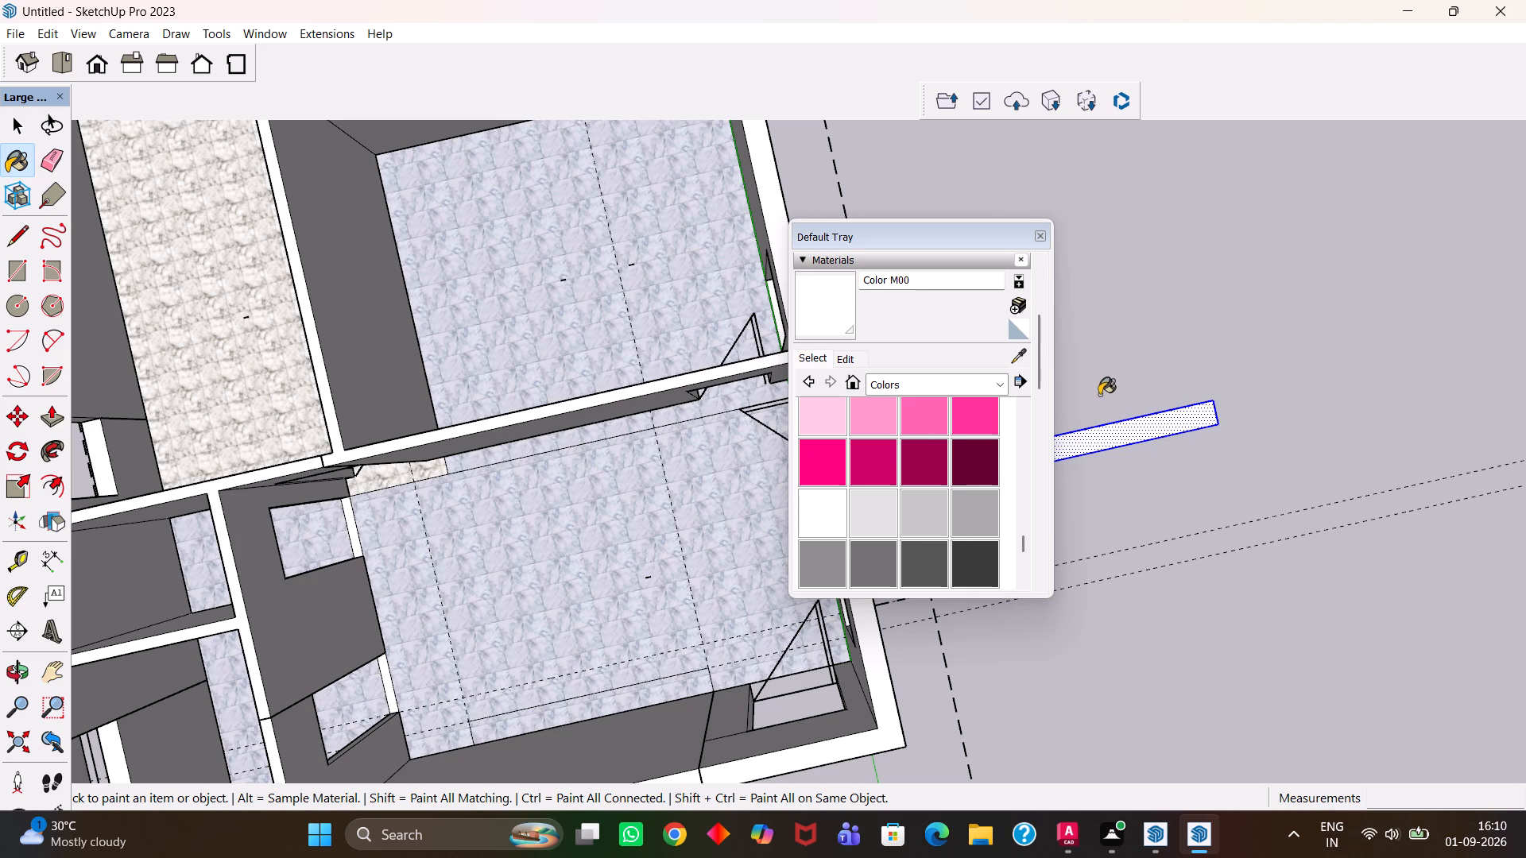
pyautogui.click(1041, 234)
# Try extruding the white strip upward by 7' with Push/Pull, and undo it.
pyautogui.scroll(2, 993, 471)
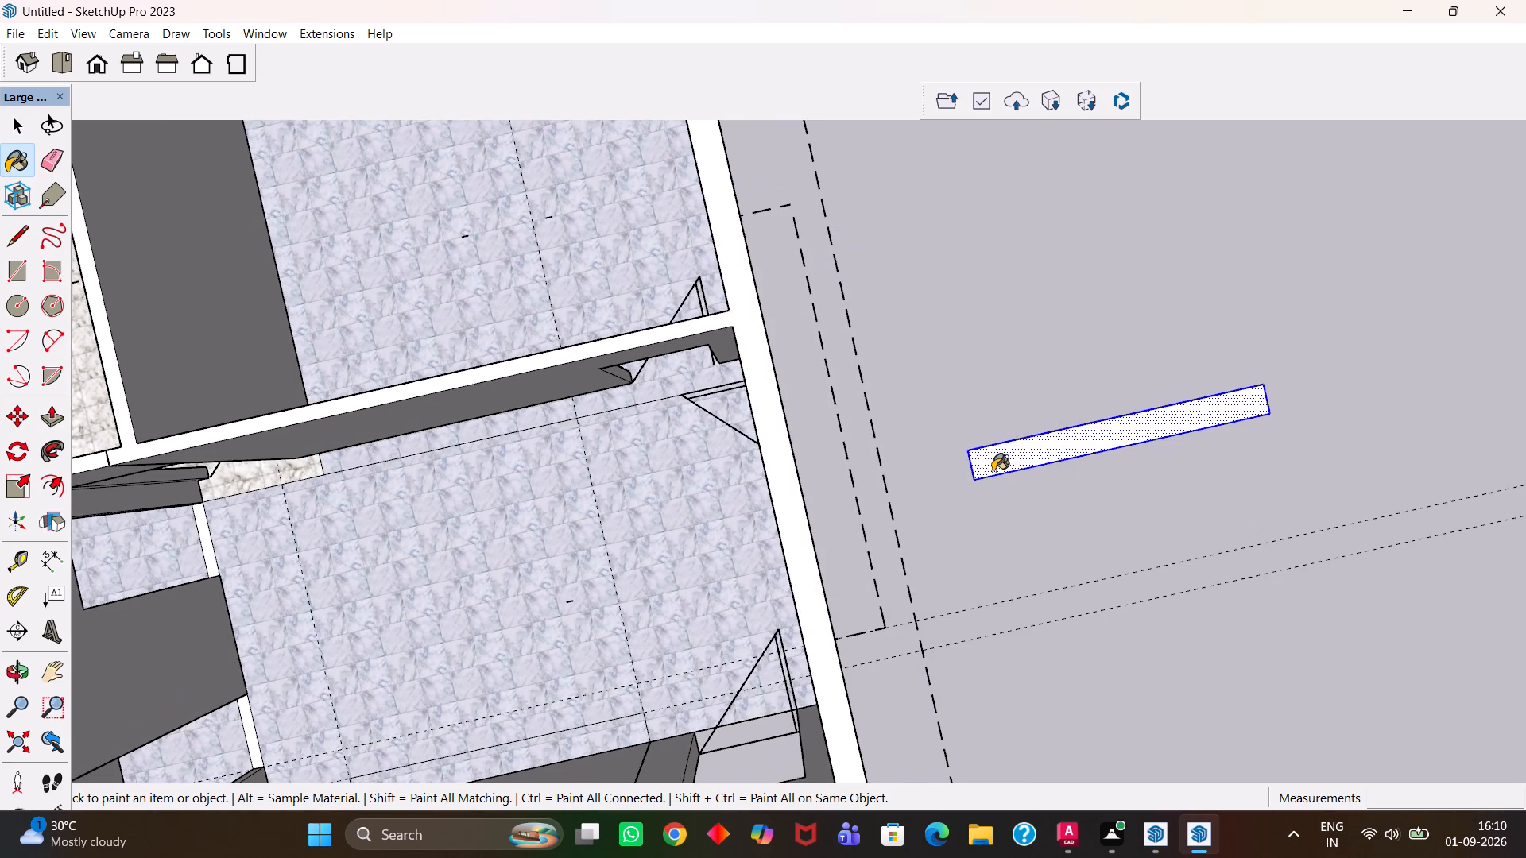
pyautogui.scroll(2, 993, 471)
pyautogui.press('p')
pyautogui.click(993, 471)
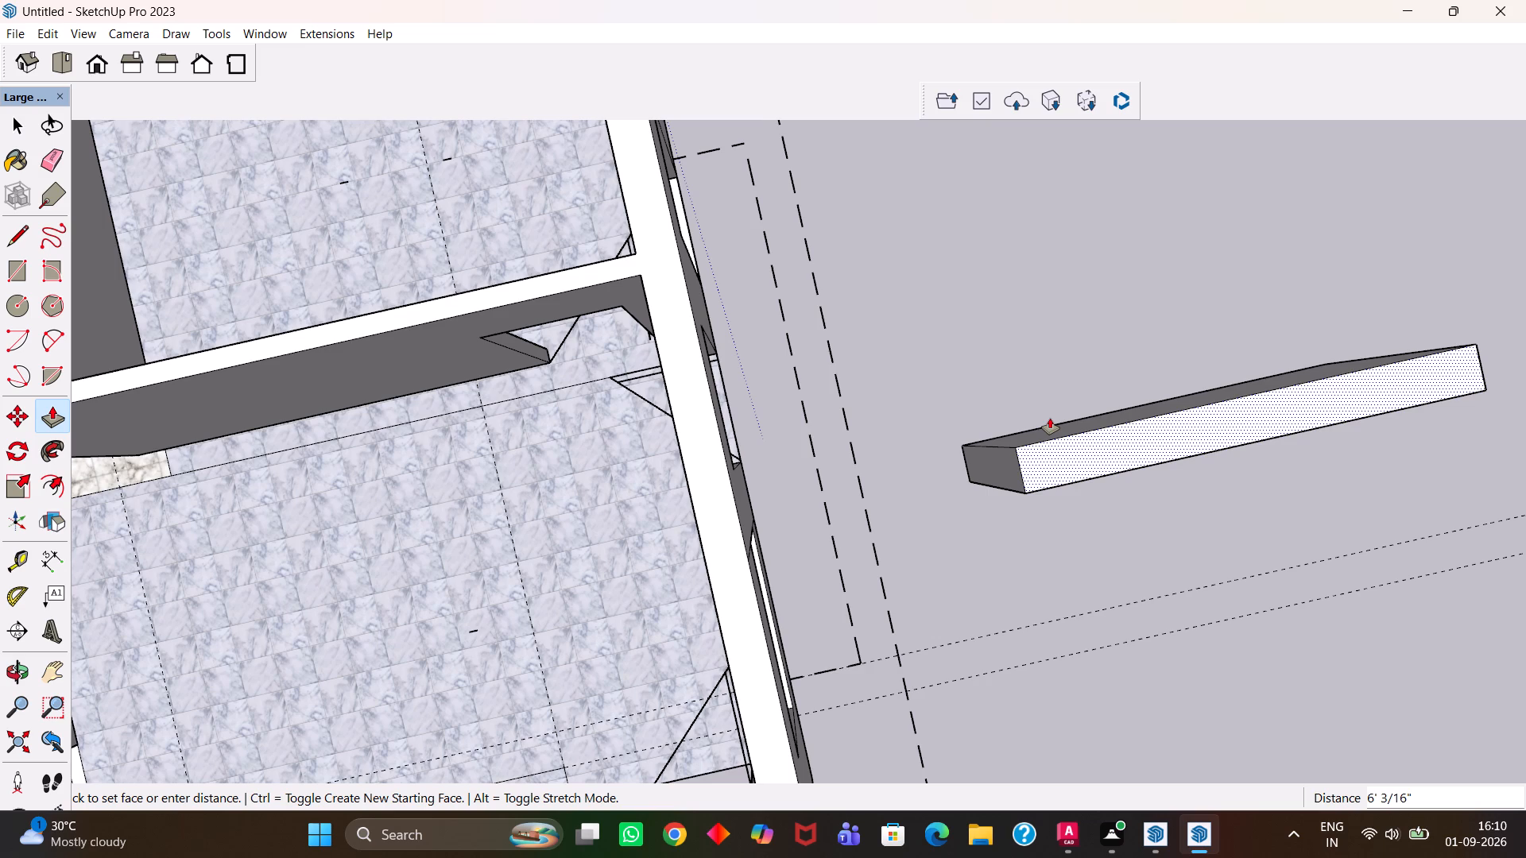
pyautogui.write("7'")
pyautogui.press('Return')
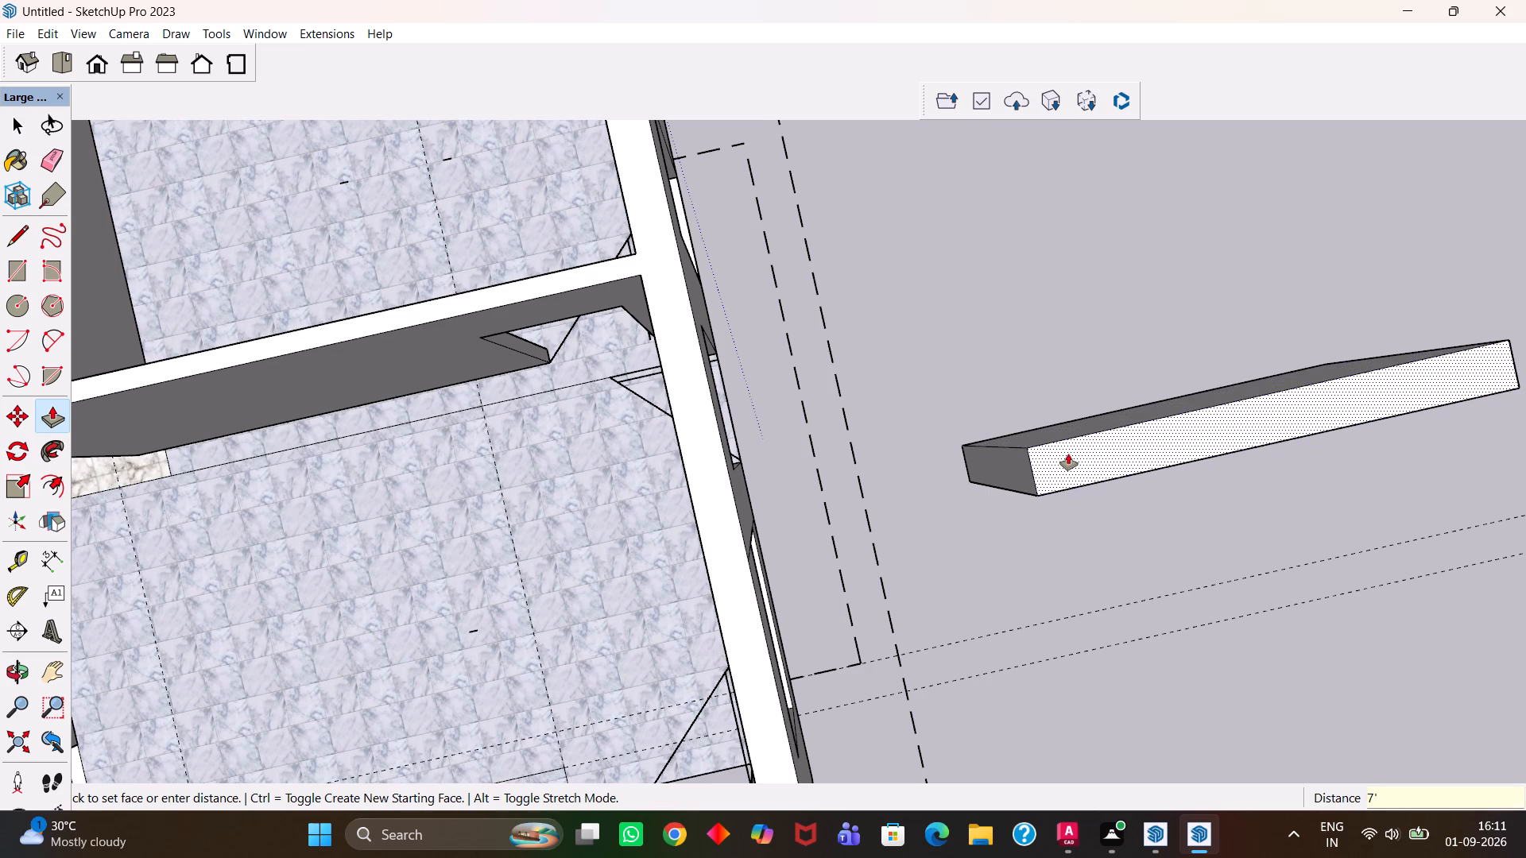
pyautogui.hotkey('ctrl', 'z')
# Extrude the white strip upward by 1' with Push/Pull.
pyautogui.click(1009, 457)
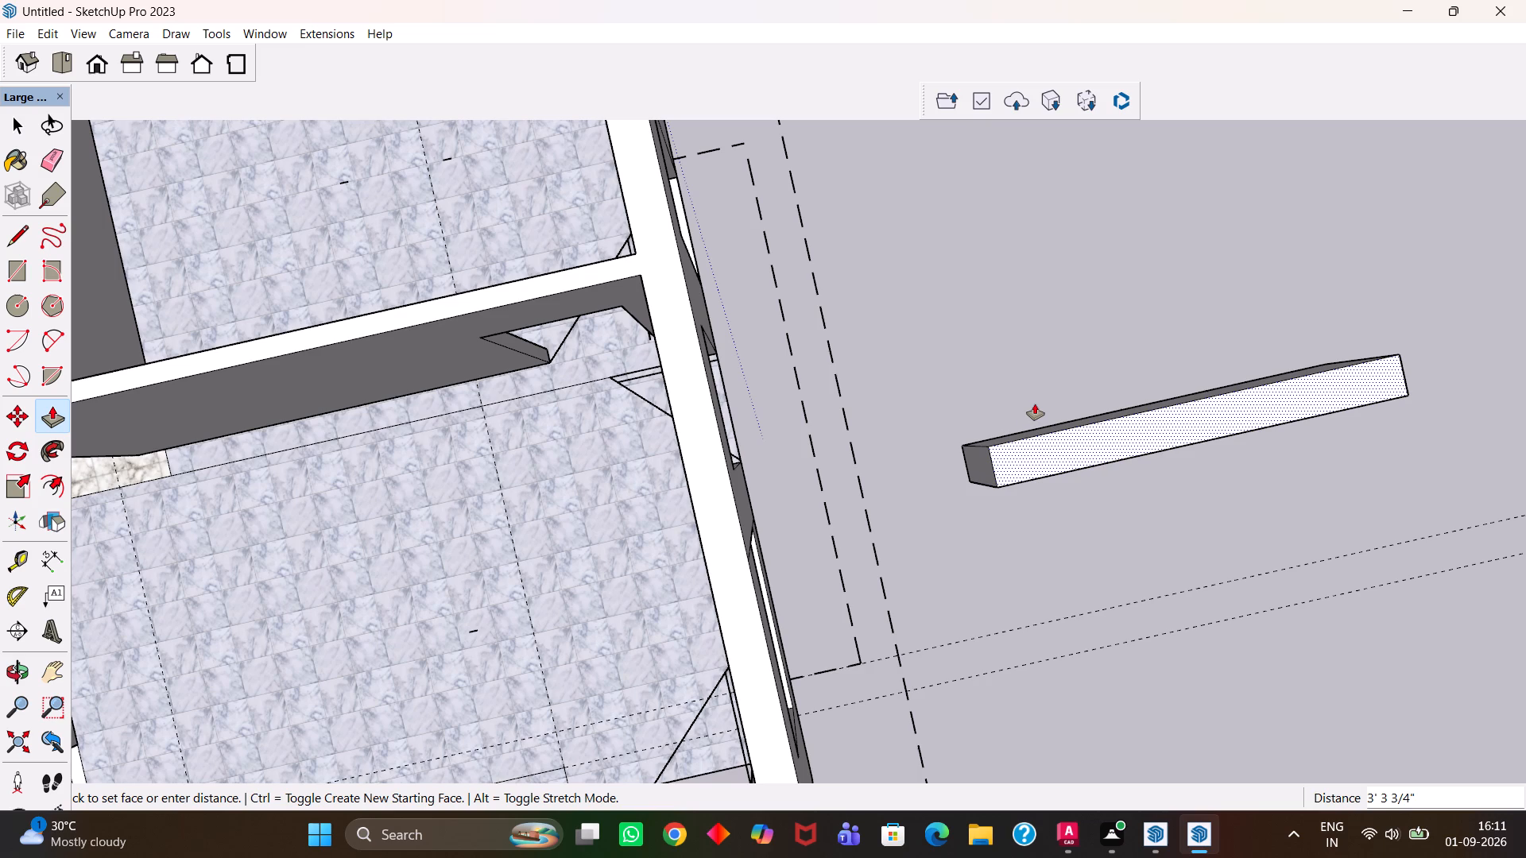
pyautogui.write("1'")
pyautogui.press('Return')
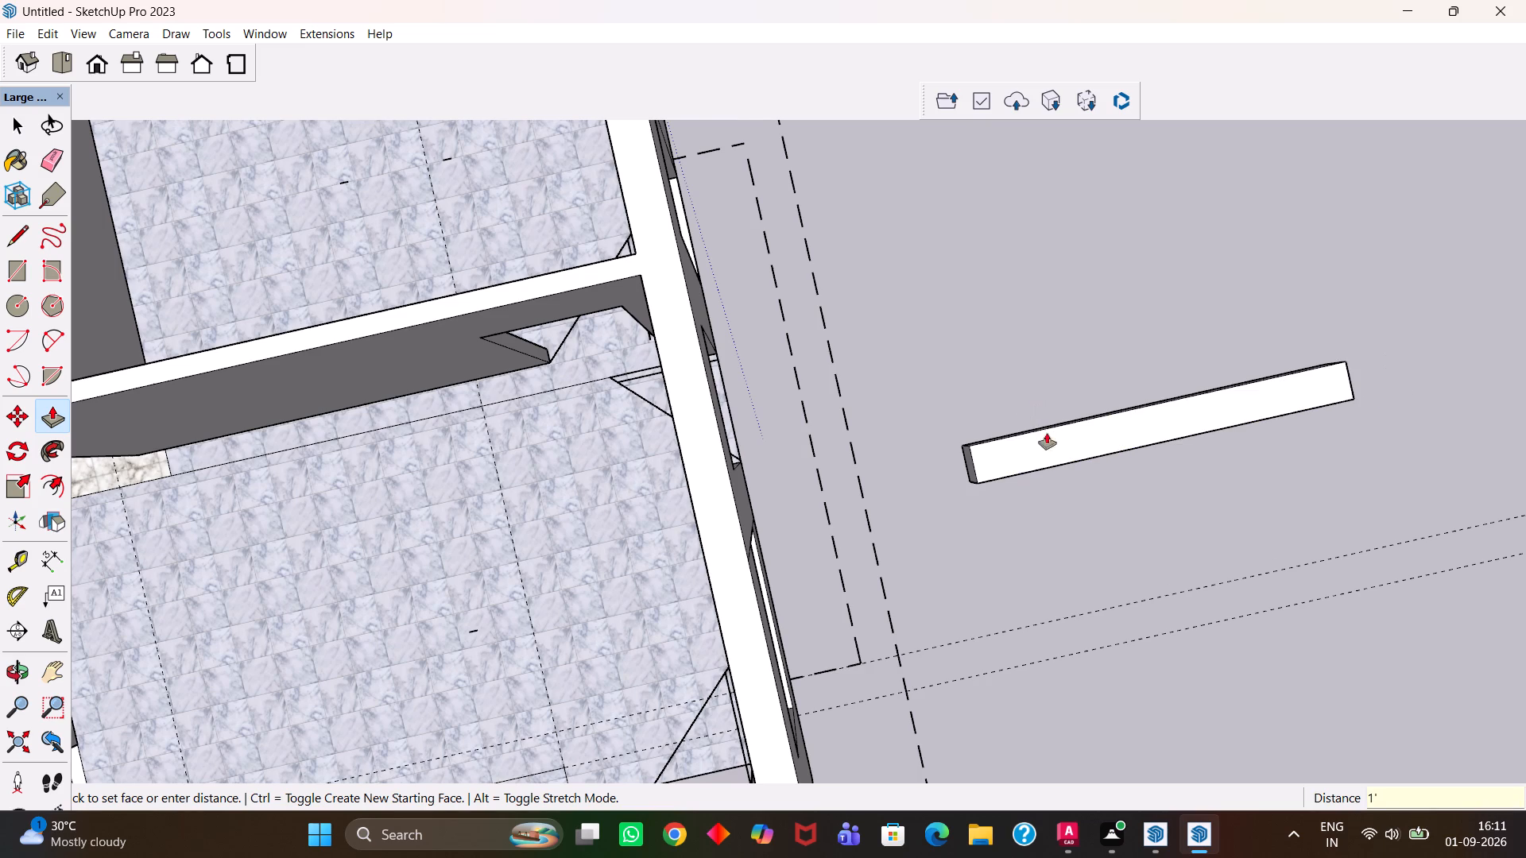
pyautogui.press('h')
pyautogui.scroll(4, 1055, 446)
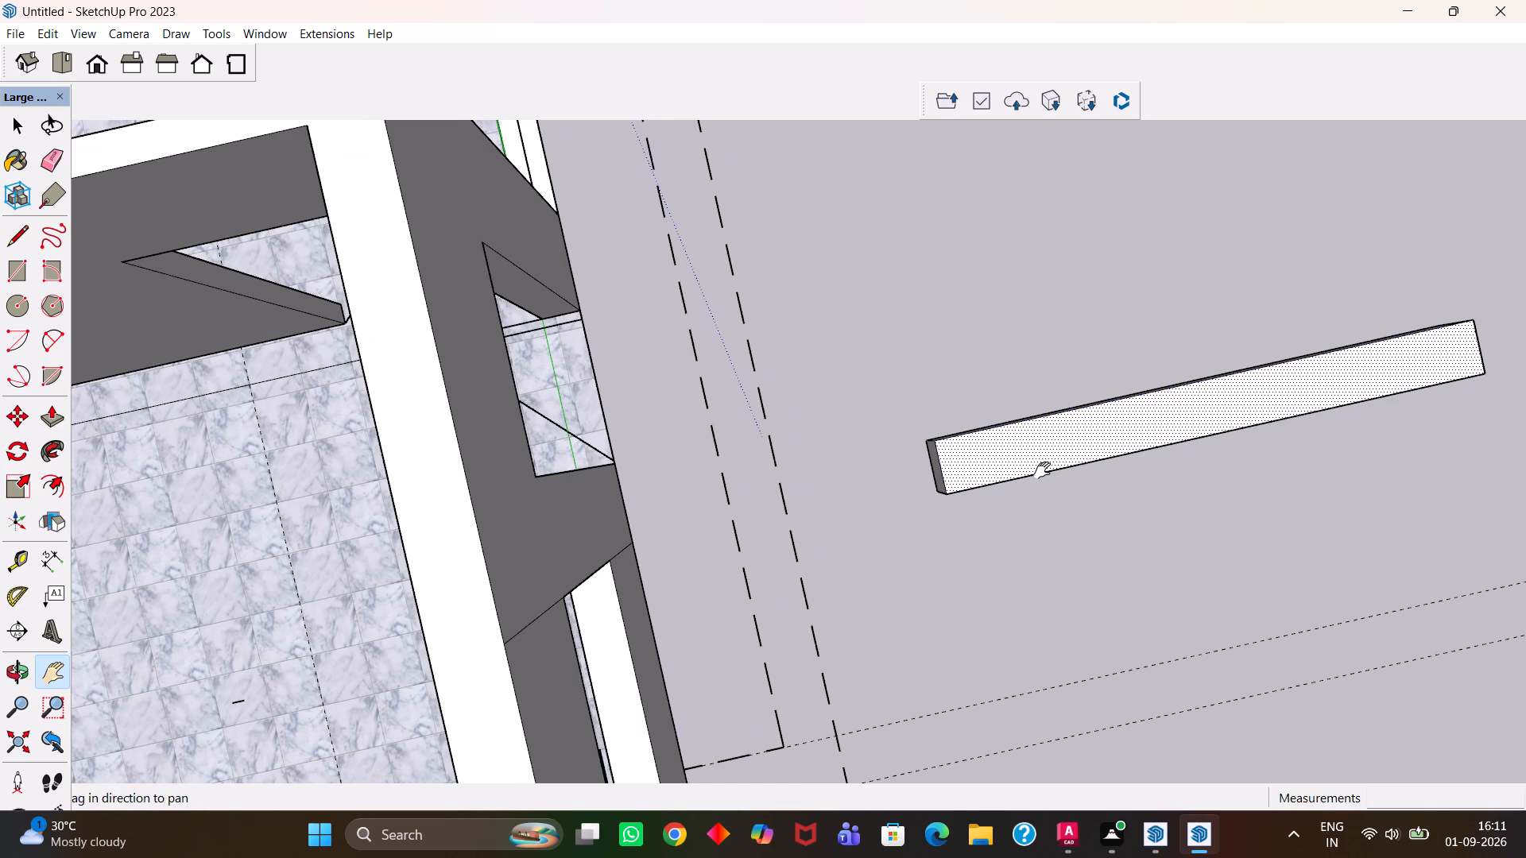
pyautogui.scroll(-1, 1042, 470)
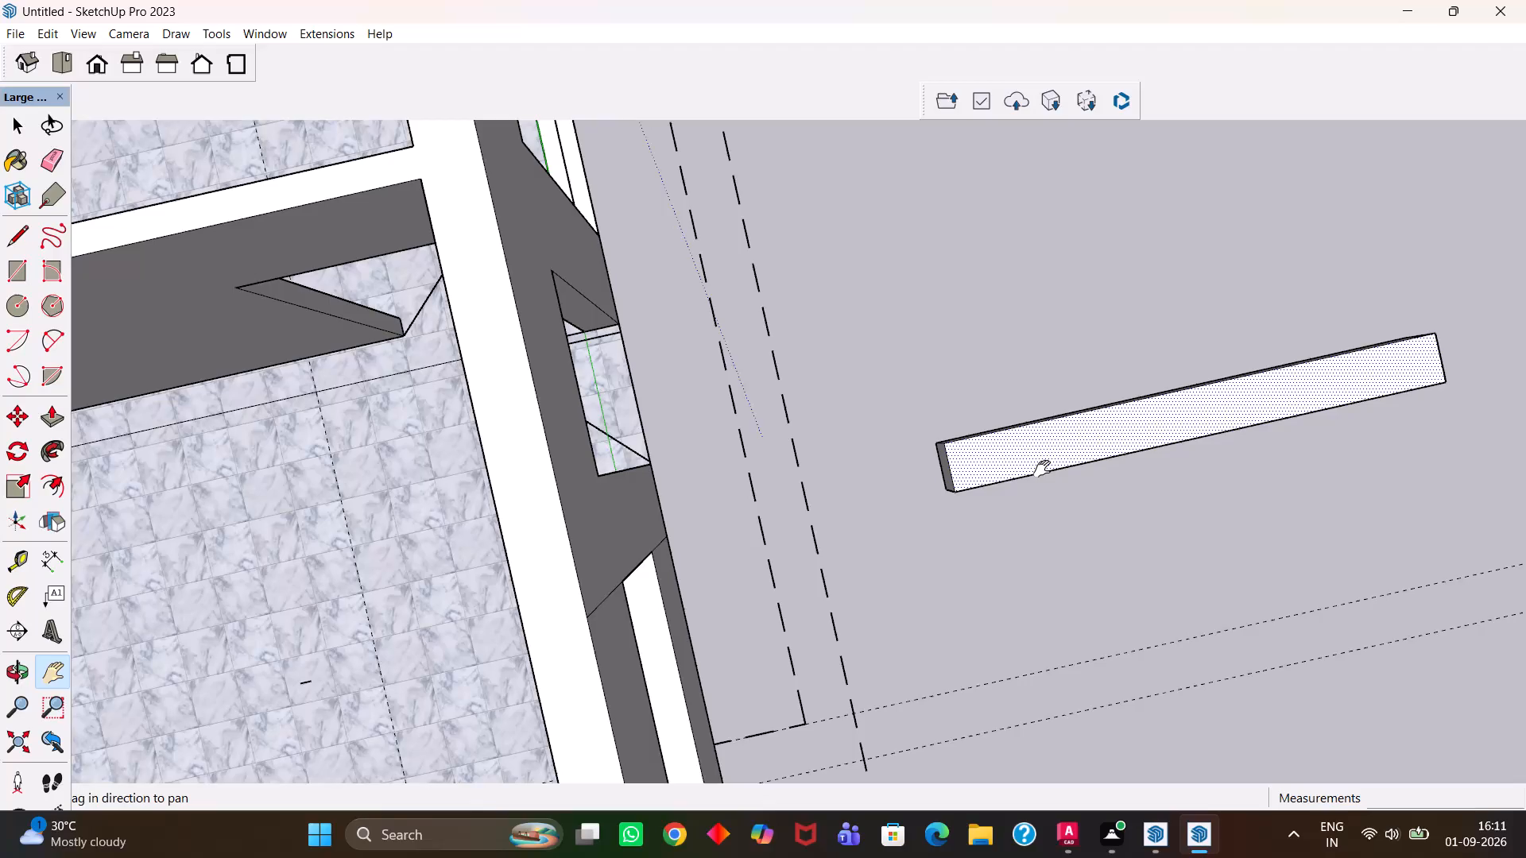
# Place a guide across the middle of the white box's long front face, about 5' from its end edge.
pyautogui.scroll(-1, 1042, 469)
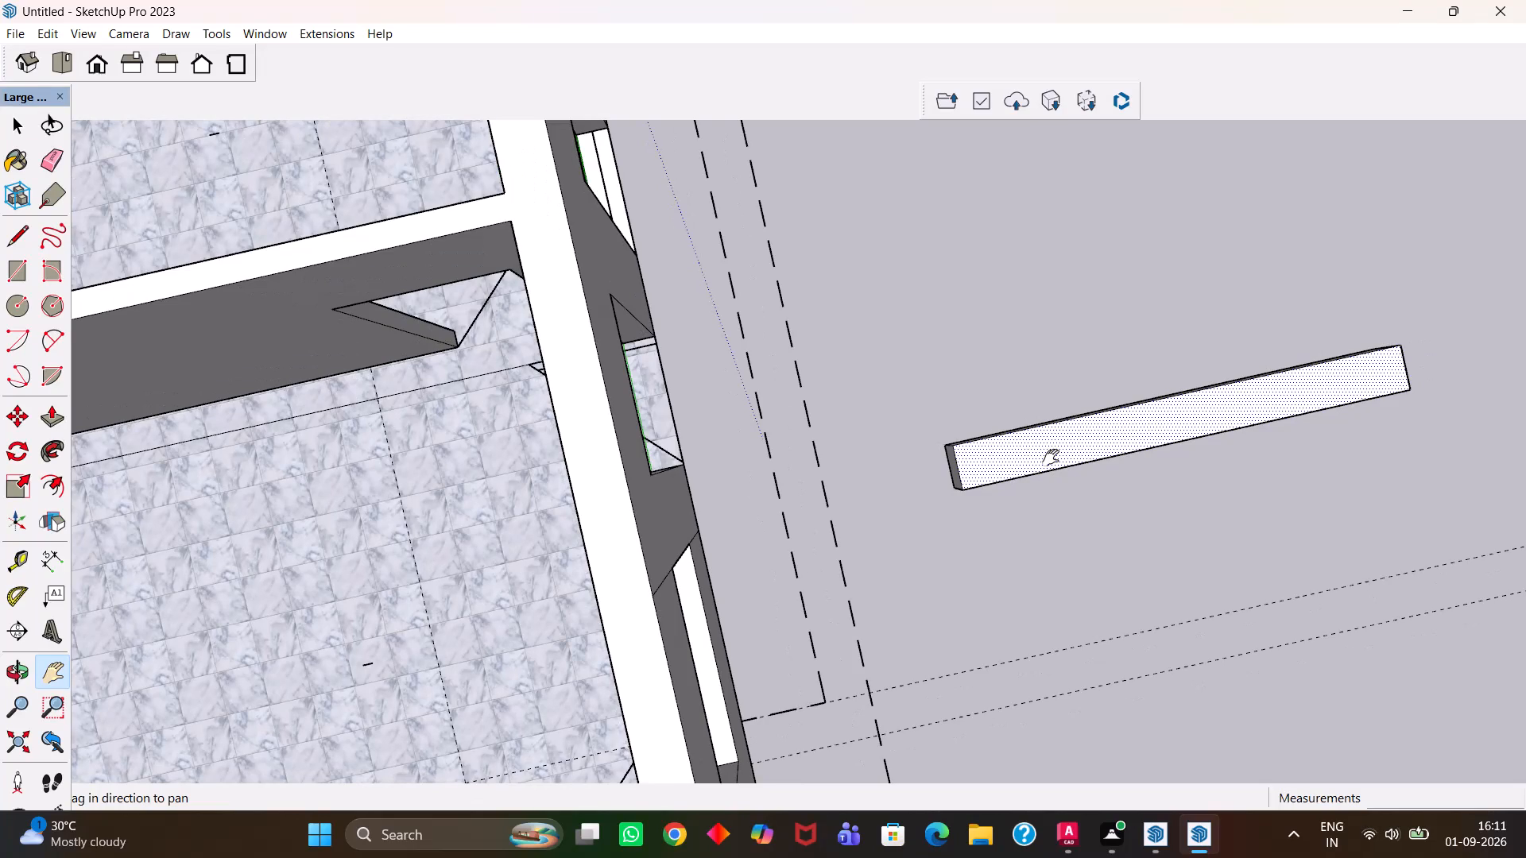
pyautogui.scroll(-1, 1008, 466)
pyautogui.scroll(5, 1008, 466)
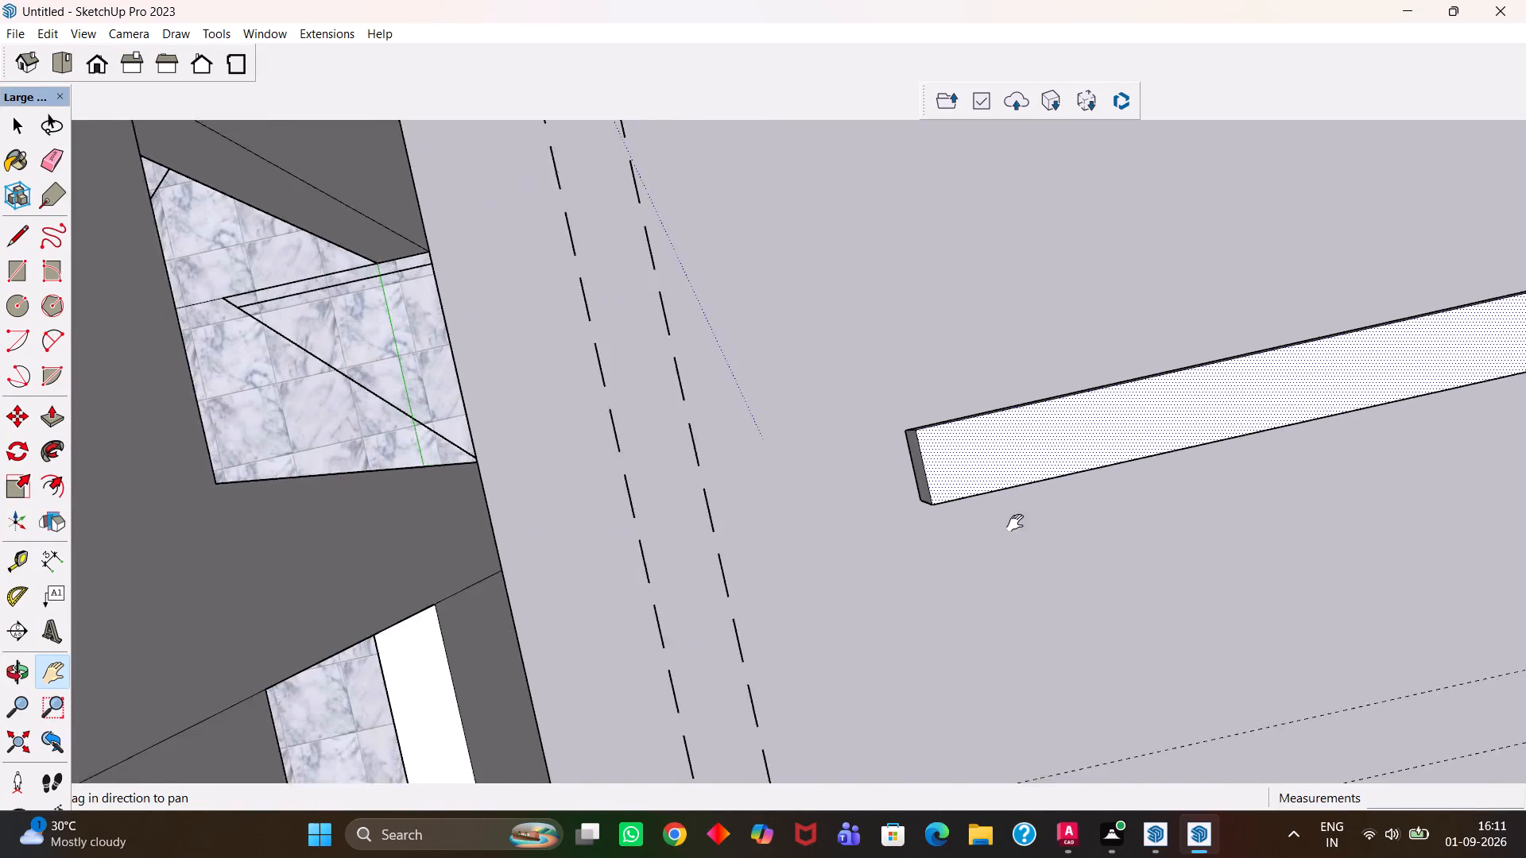
pyautogui.scroll(3, 1015, 523)
pyautogui.moveTo(1014, 524); pyautogui.dragTo(976, 337, button='middle')
pyautogui.moveTo(1091, 450); pyautogui.dragTo(722, 486)
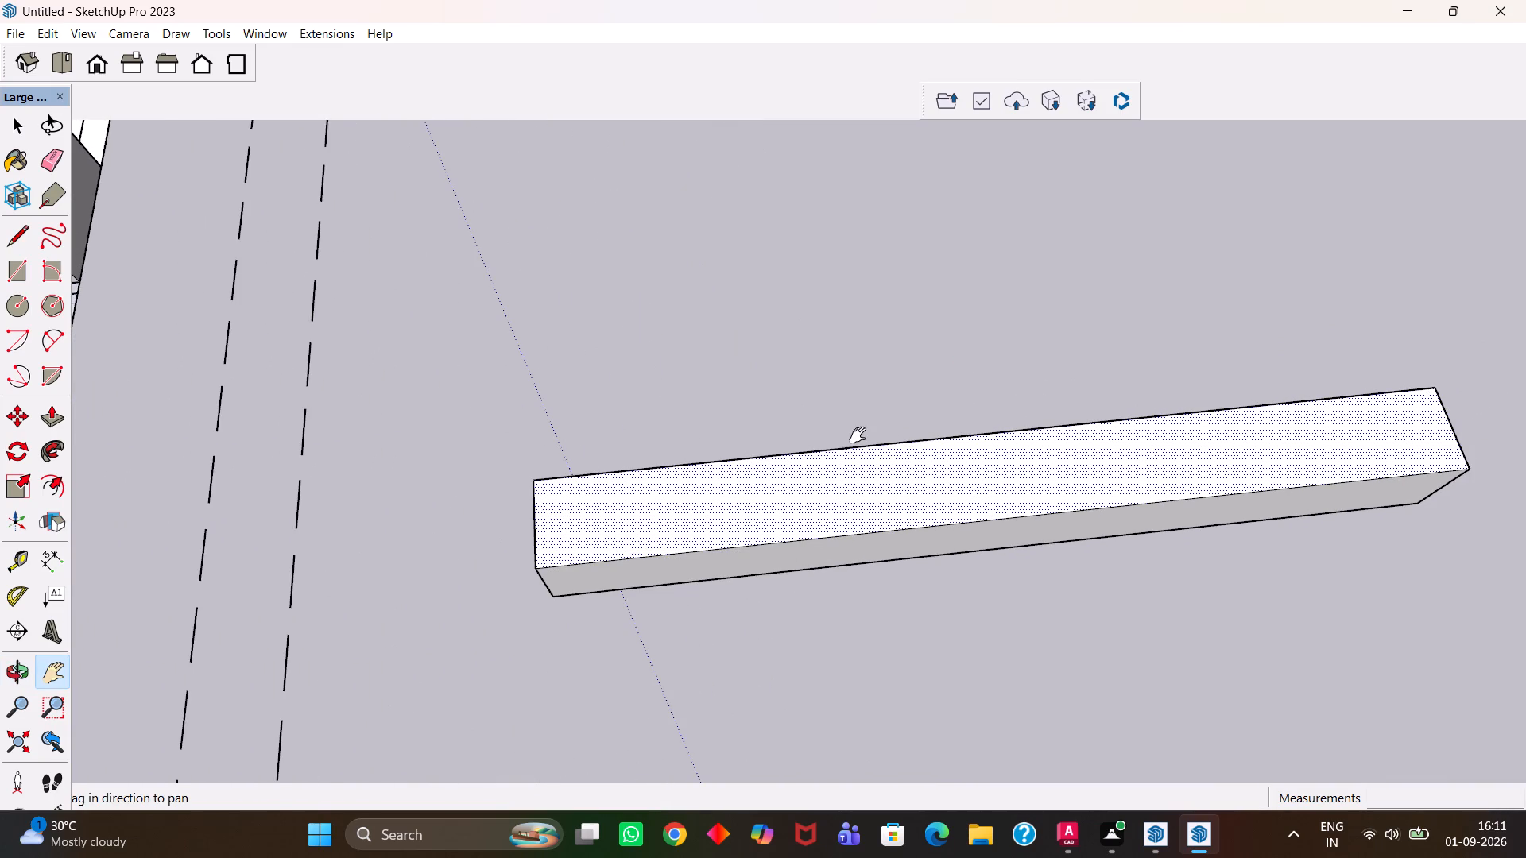
pyautogui.moveTo(894, 558); pyautogui.dragTo(863, 418, button='middle')
pyautogui.scroll(-3, 878, 427)
pyautogui.moveTo(873, 501); pyautogui.dragTo(858, 478, button='middle')
pyautogui.scroll(1, 863, 495)
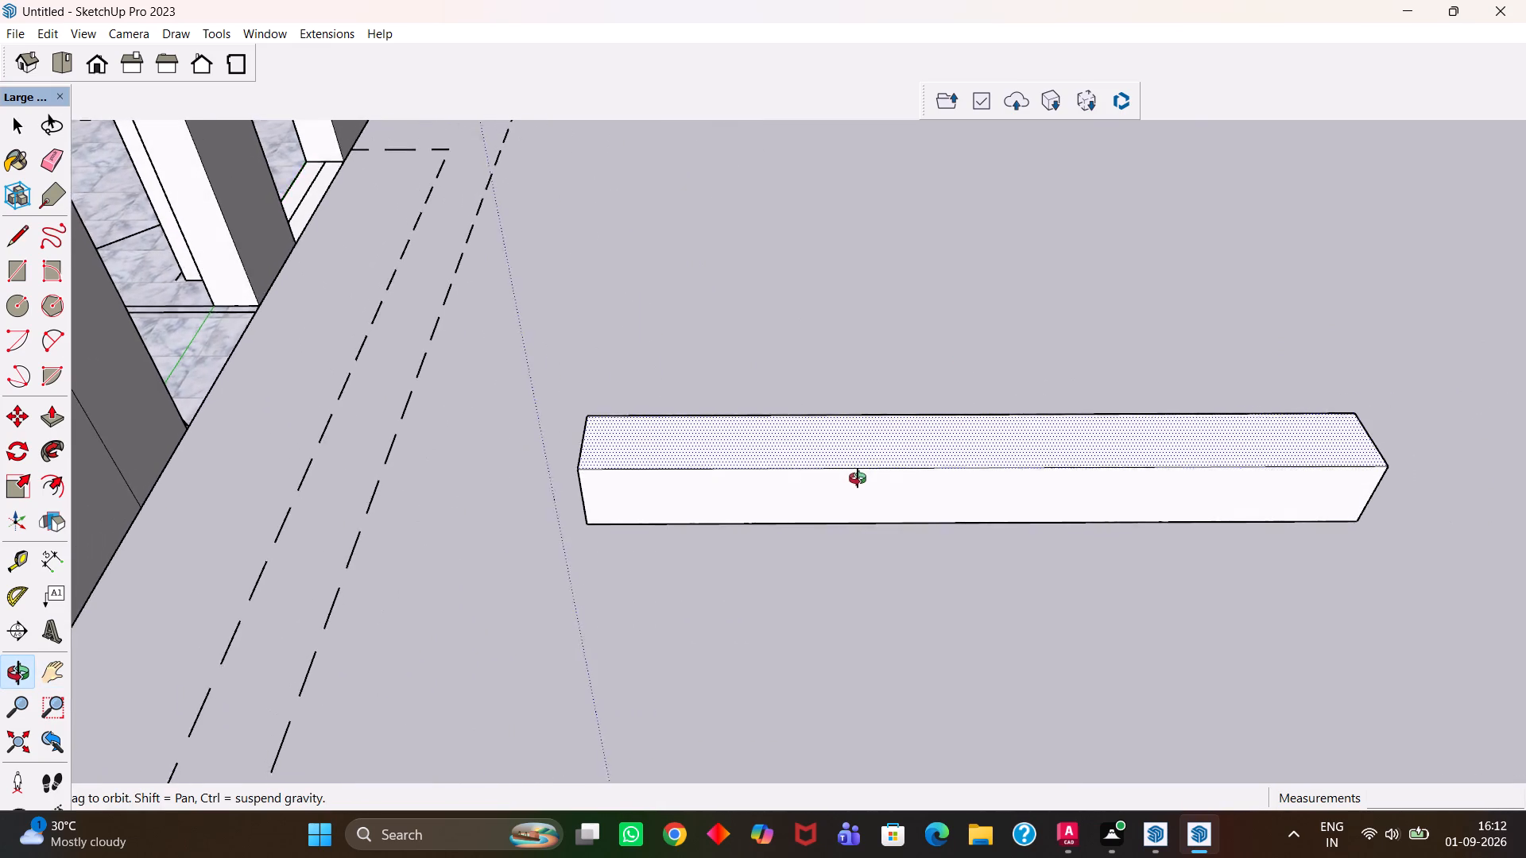
pyautogui.moveTo(858, 478); pyautogui.dragTo(862, 477, button='middle')
pyautogui.press('t')
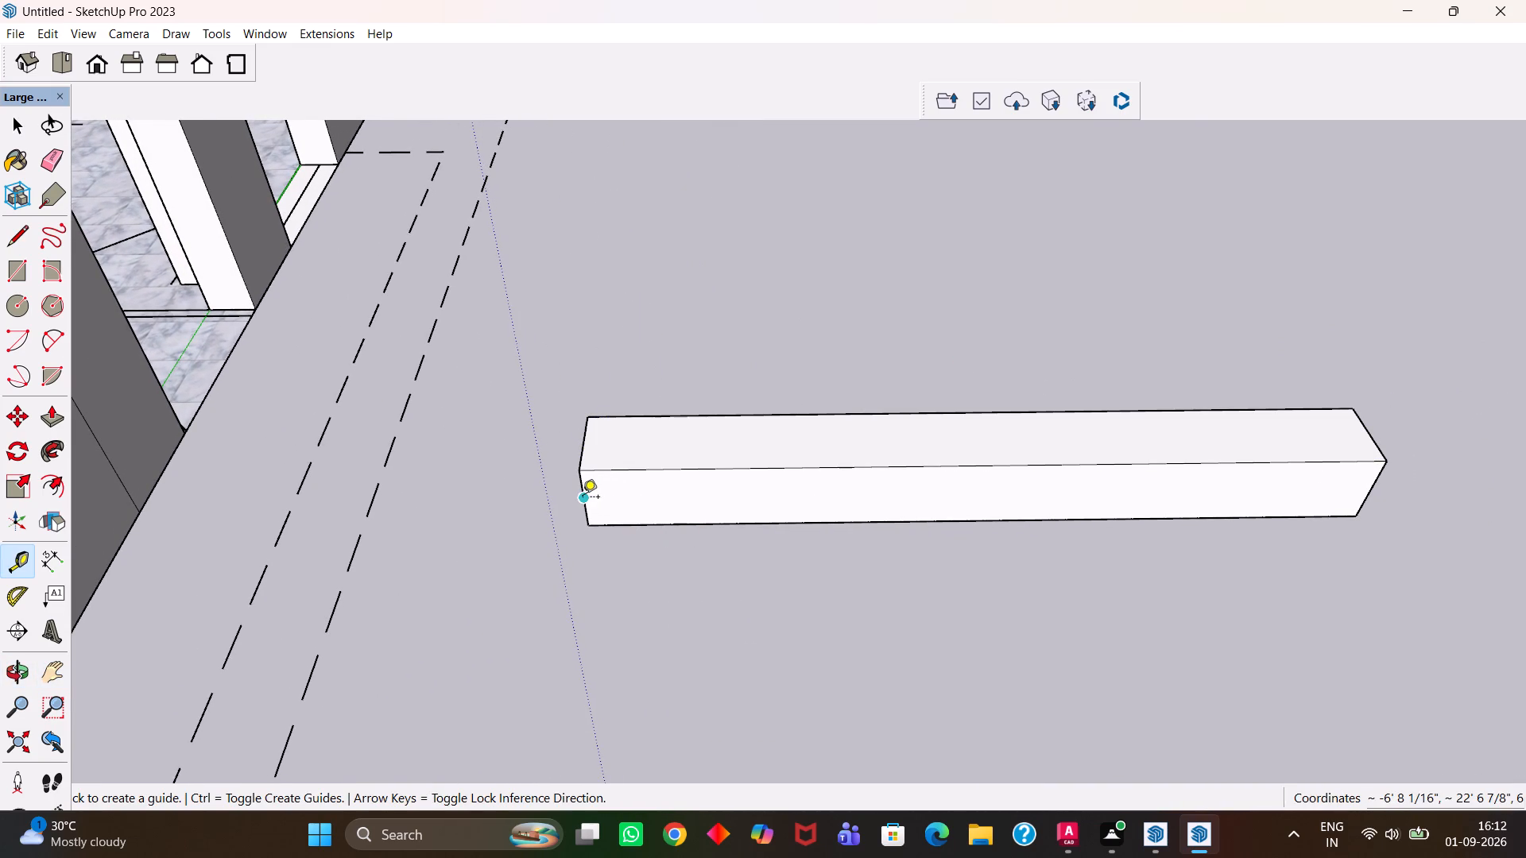
pyautogui.click(583, 498)
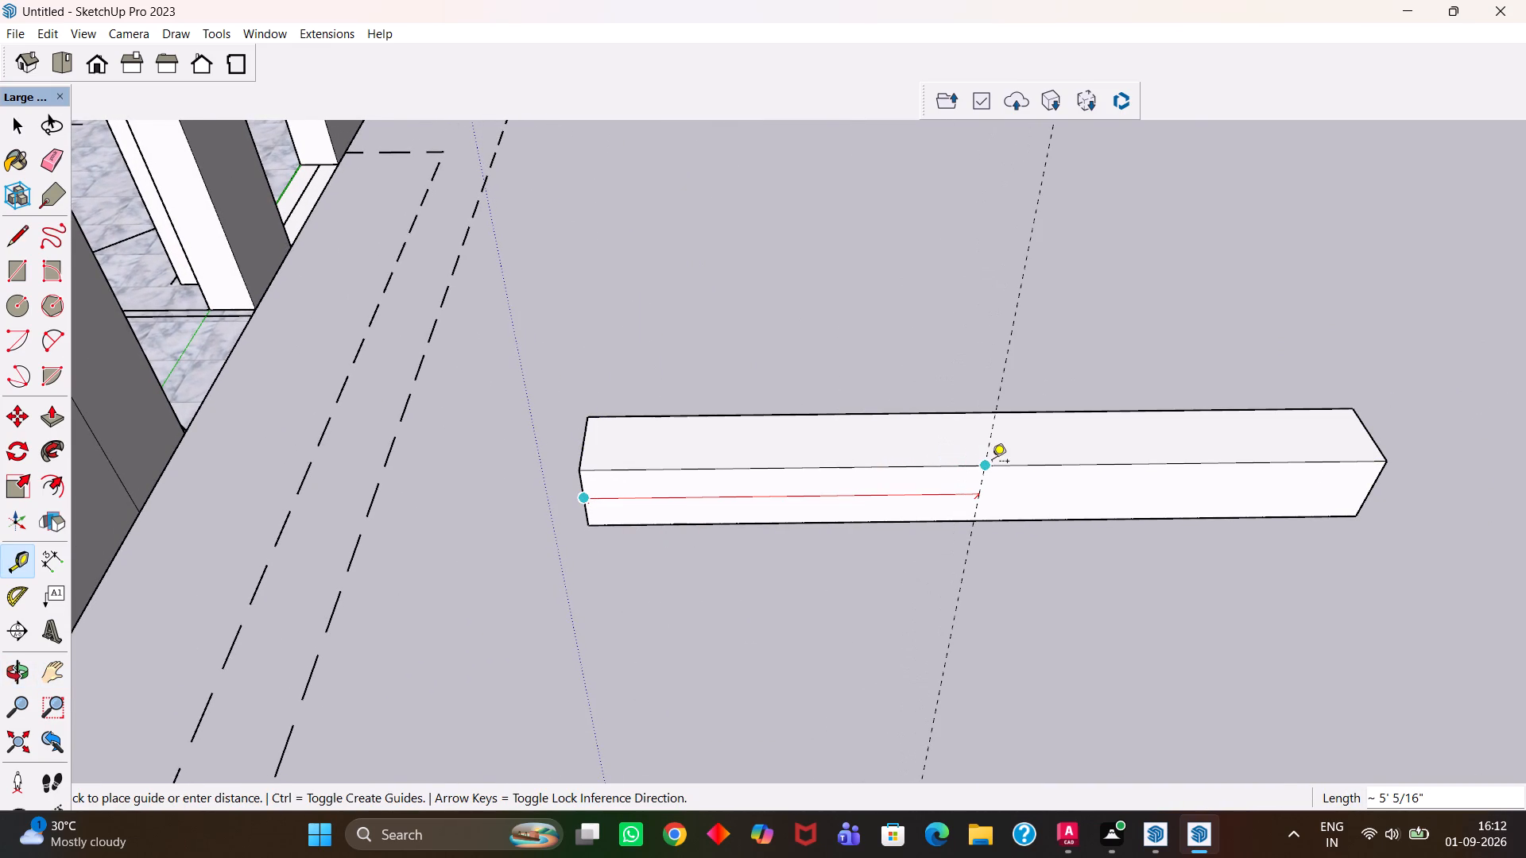
pyautogui.click(992, 462)
# Add parallel guides 1' away on both sides of the box's centre guide.
pyautogui.click(982, 479)
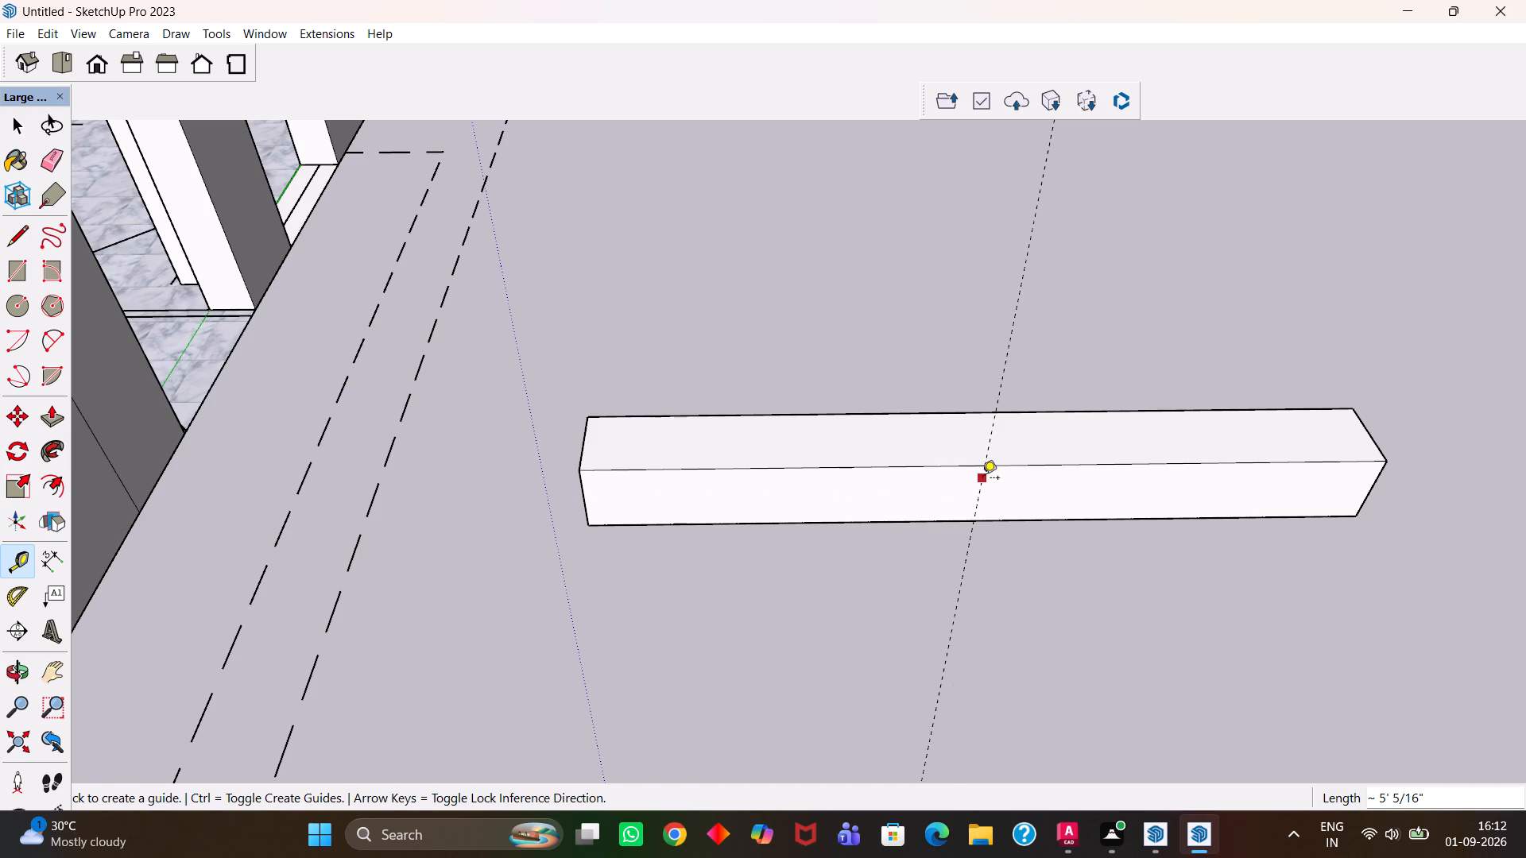
pyautogui.write("1'")
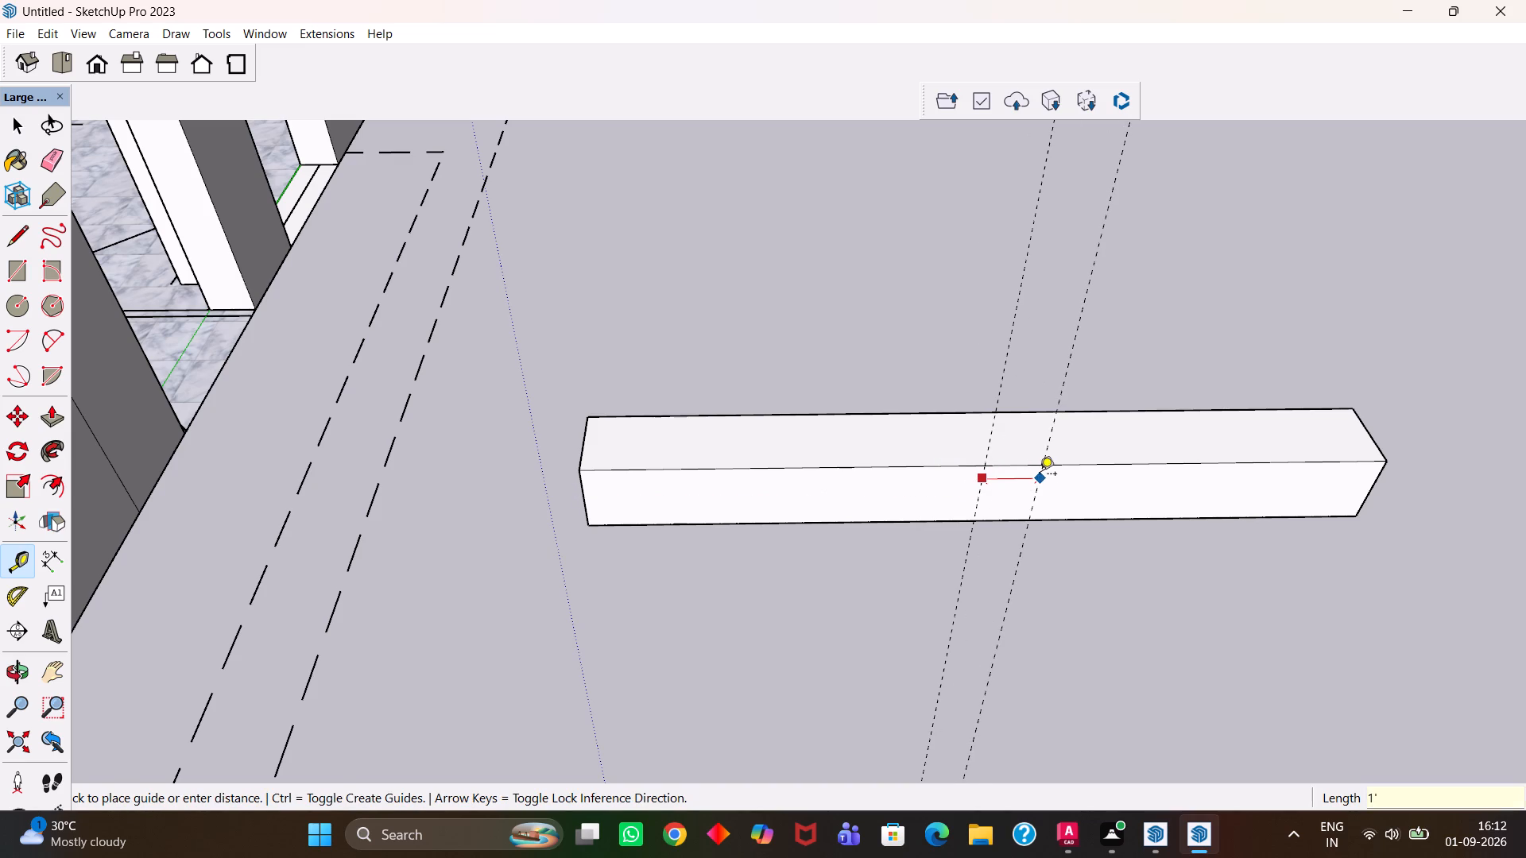
pyautogui.press('Return')
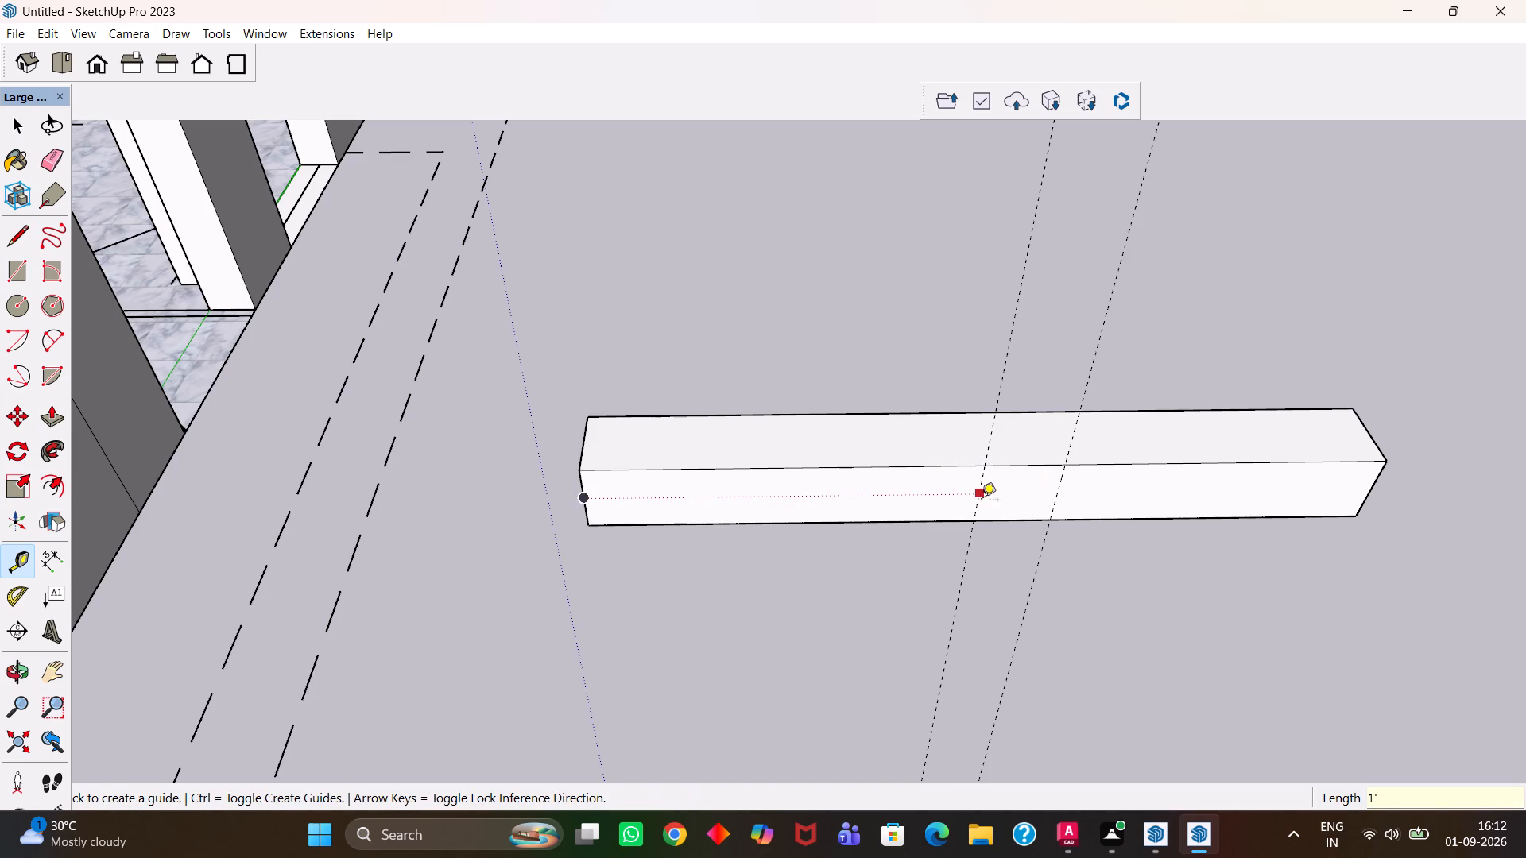
pyautogui.click(989, 435)
pyautogui.write("1'")
pyautogui.press('Return')
# Draw a rectangle about 2' by 1' on the box's front face between the two outer guides.
pyautogui.scroll(3, 931, 479)
pyautogui.press('r')
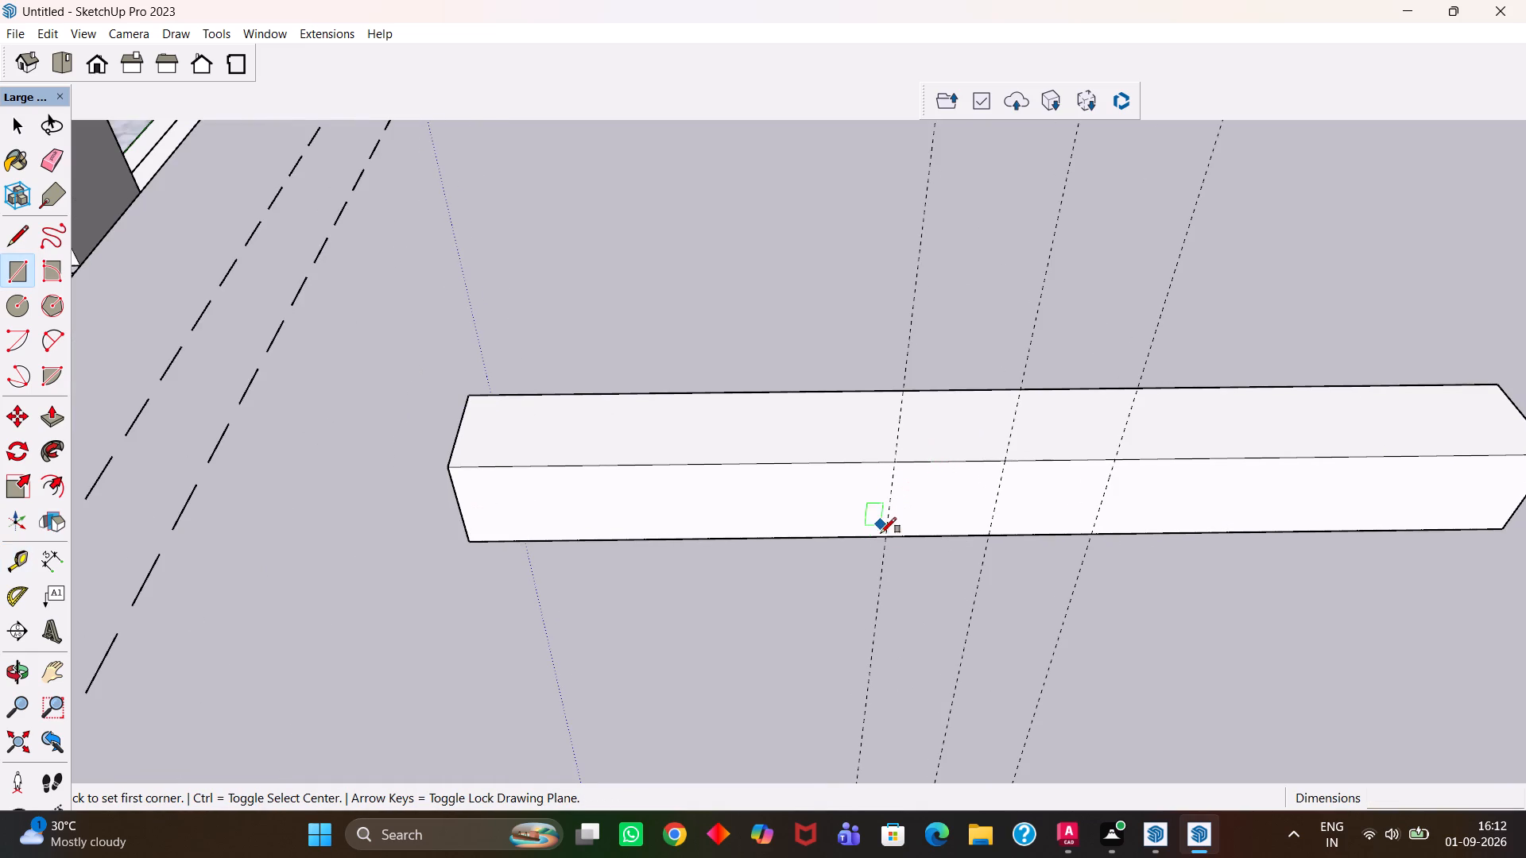
pyautogui.click(889, 534)
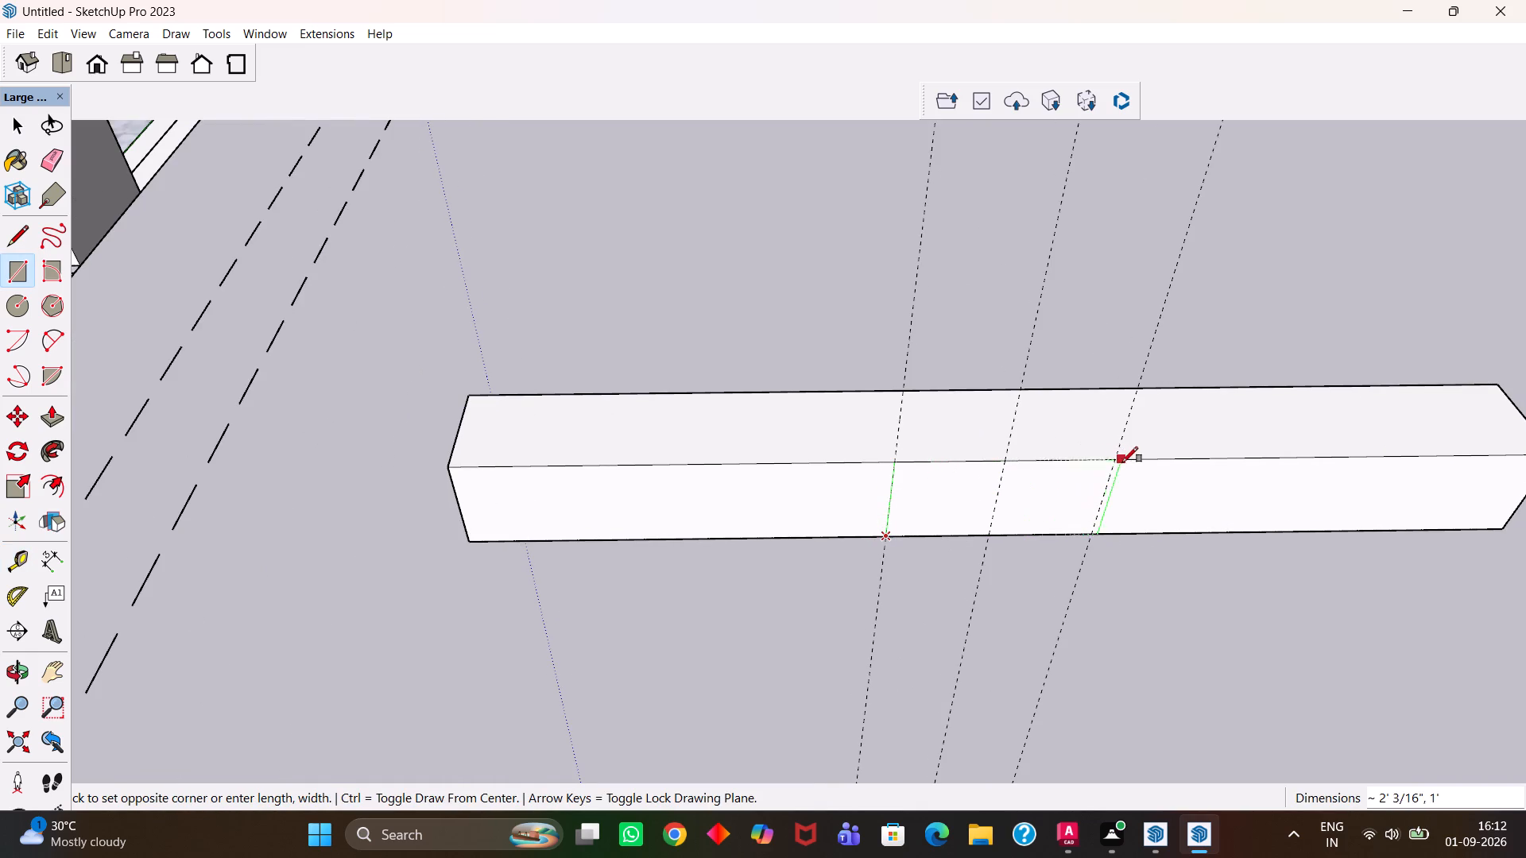
pyautogui.click(1119, 458)
pyautogui.scroll(-4, 966, 495)
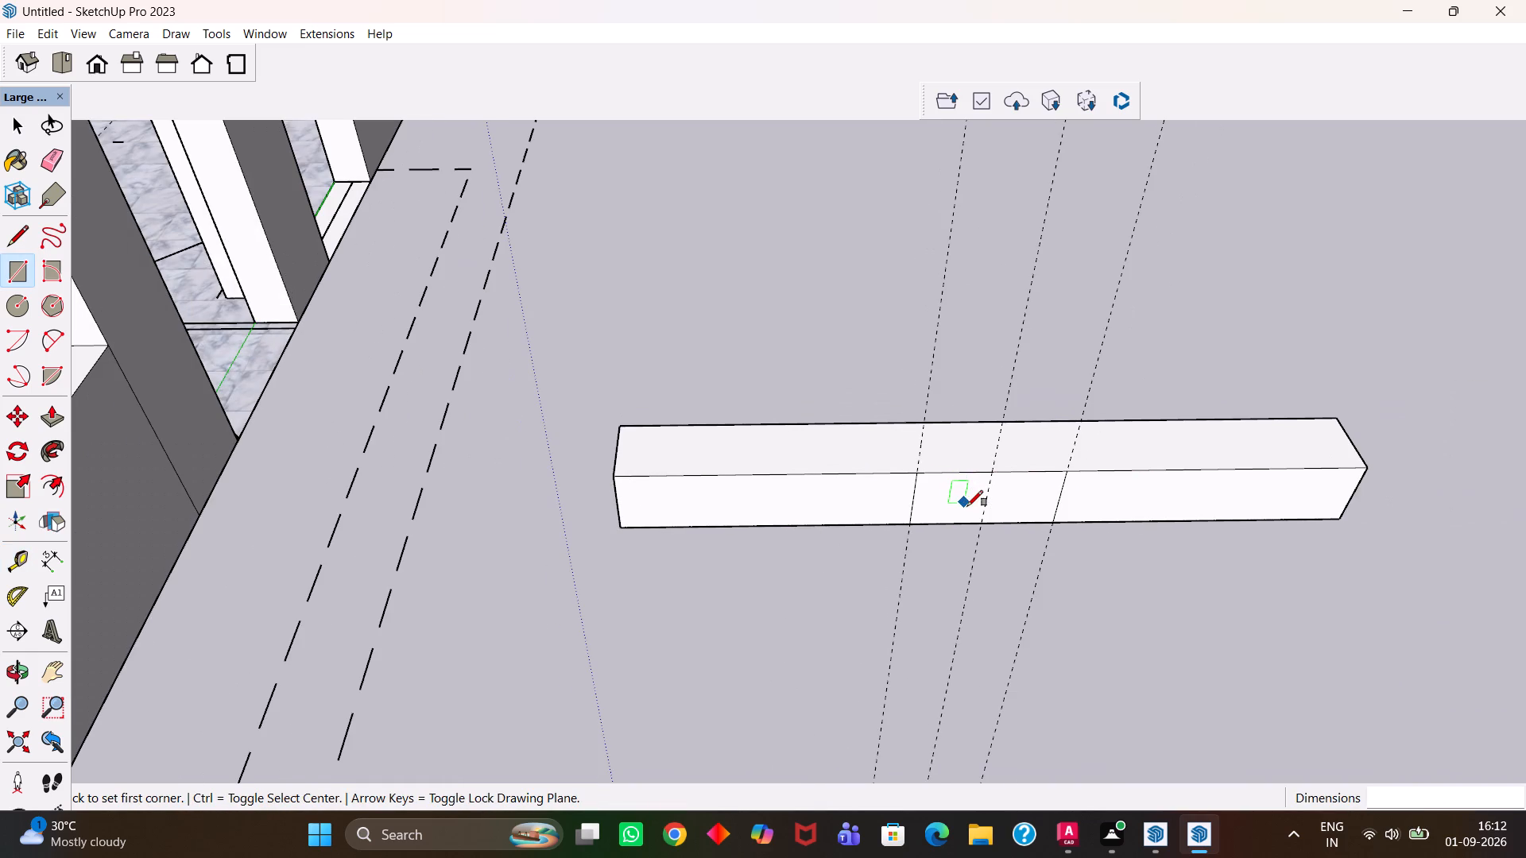
# Erase the centre guide crossing the box.
pyautogui.press('e')
pyautogui.click(978, 551)
# Place guides about 2' outward from each side of the rectangle on the box's front face.
pyautogui.scroll(-2, 945, 566)
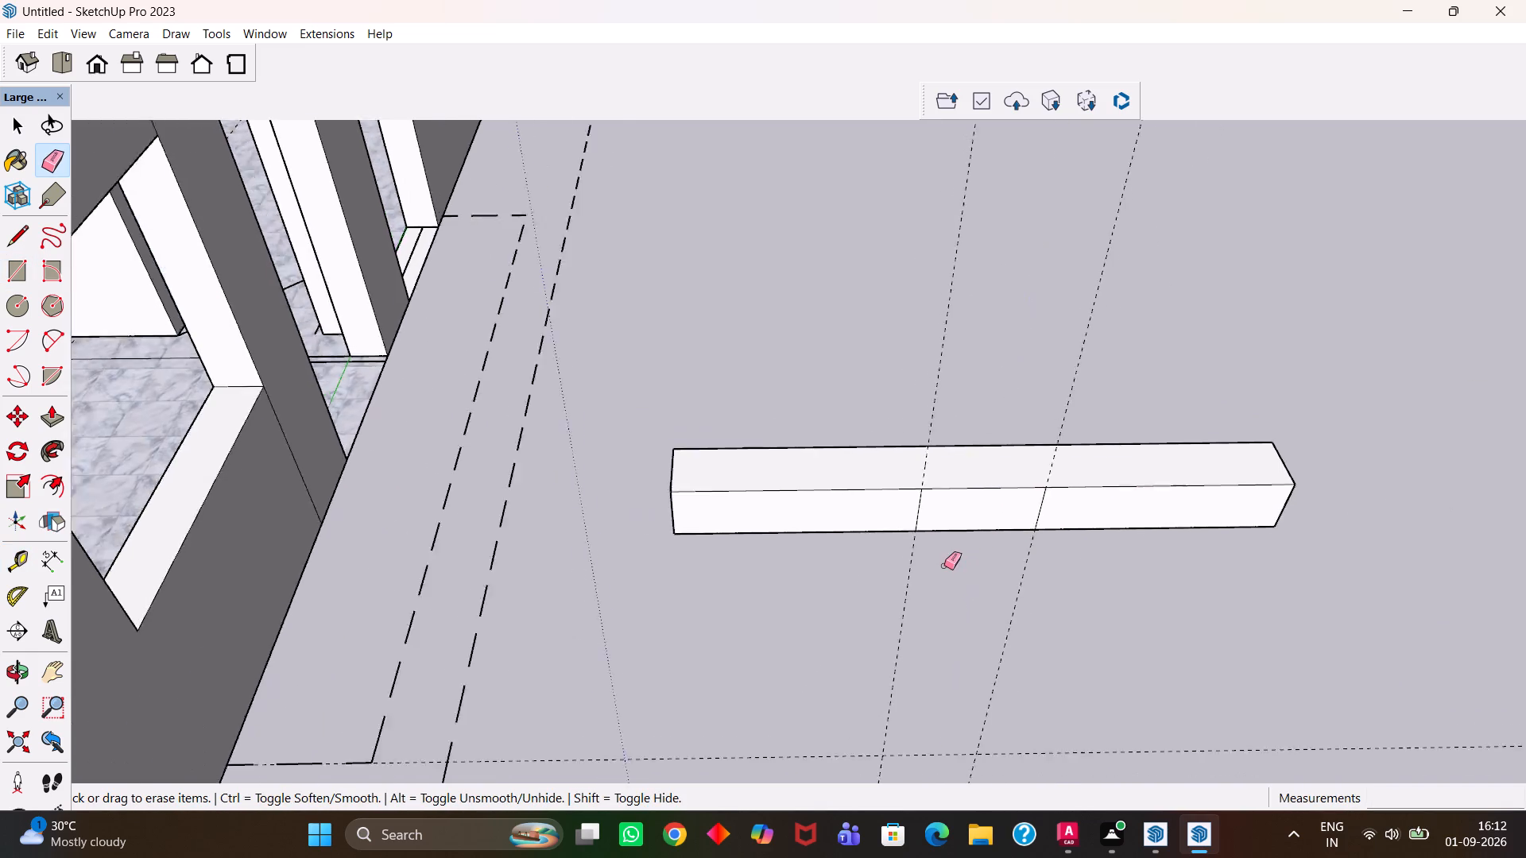
pyautogui.scroll(-2, 944, 566)
pyautogui.scroll(1, 955, 578)
pyautogui.moveTo(955, 578); pyautogui.dragTo(957, 528, button='middle')
pyautogui.scroll(1, 955, 528)
pyautogui.press('h')
pyautogui.scroll(1, 968, 527)
pyautogui.moveTo(993, 519); pyautogui.dragTo(852, 550)
pyautogui.press('t')
pyautogui.click(911, 532)
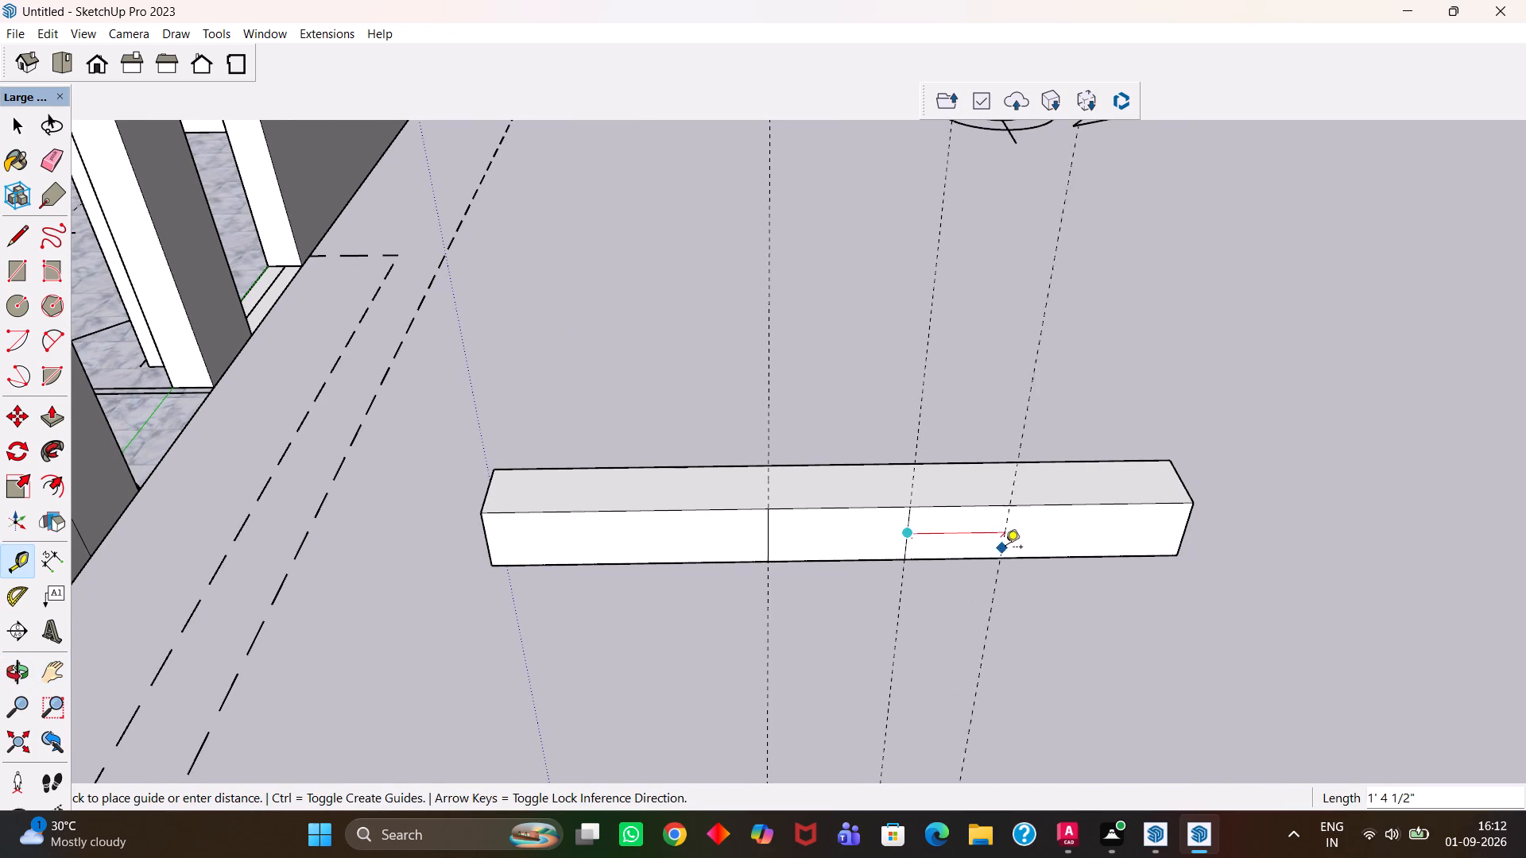
pyautogui.click(1048, 553)
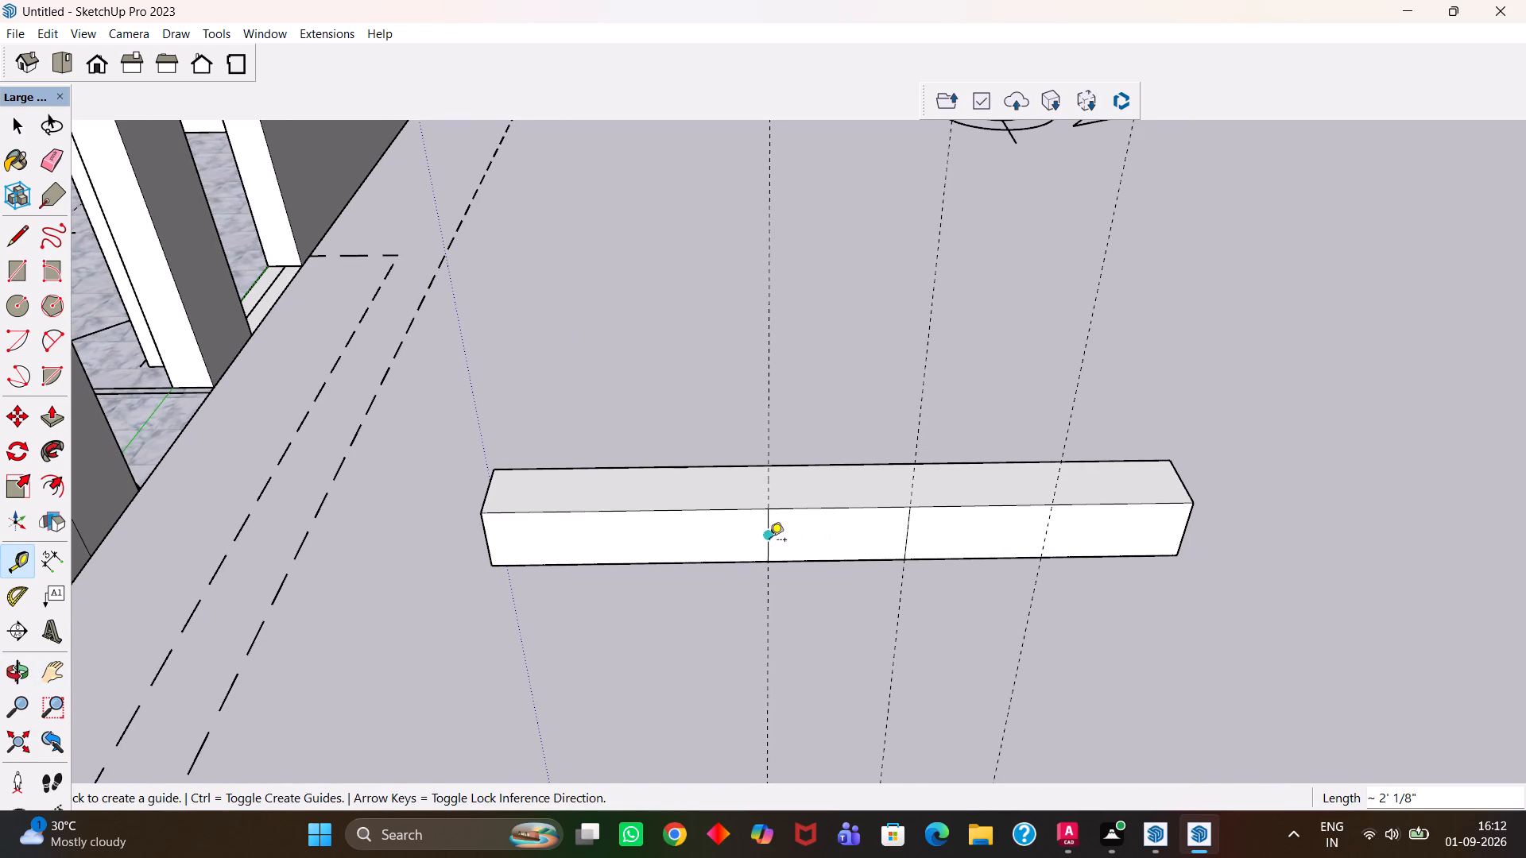
pyautogui.click(765, 538)
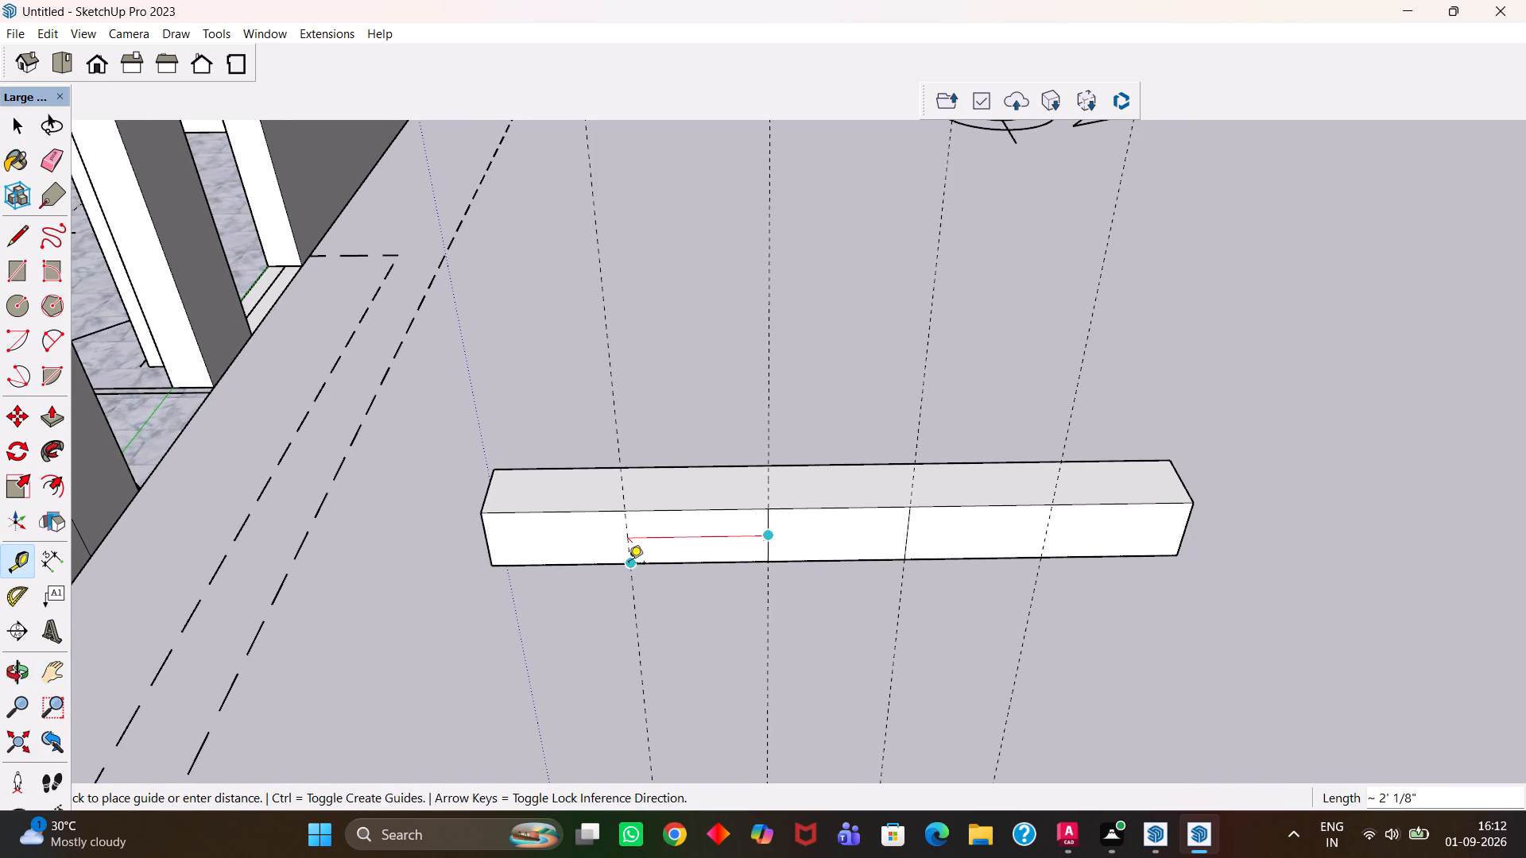
pyautogui.click(629, 564)
# Draw 1' vertical divider lines on the box's front face along the two outermost guides.
pyautogui.press('l')
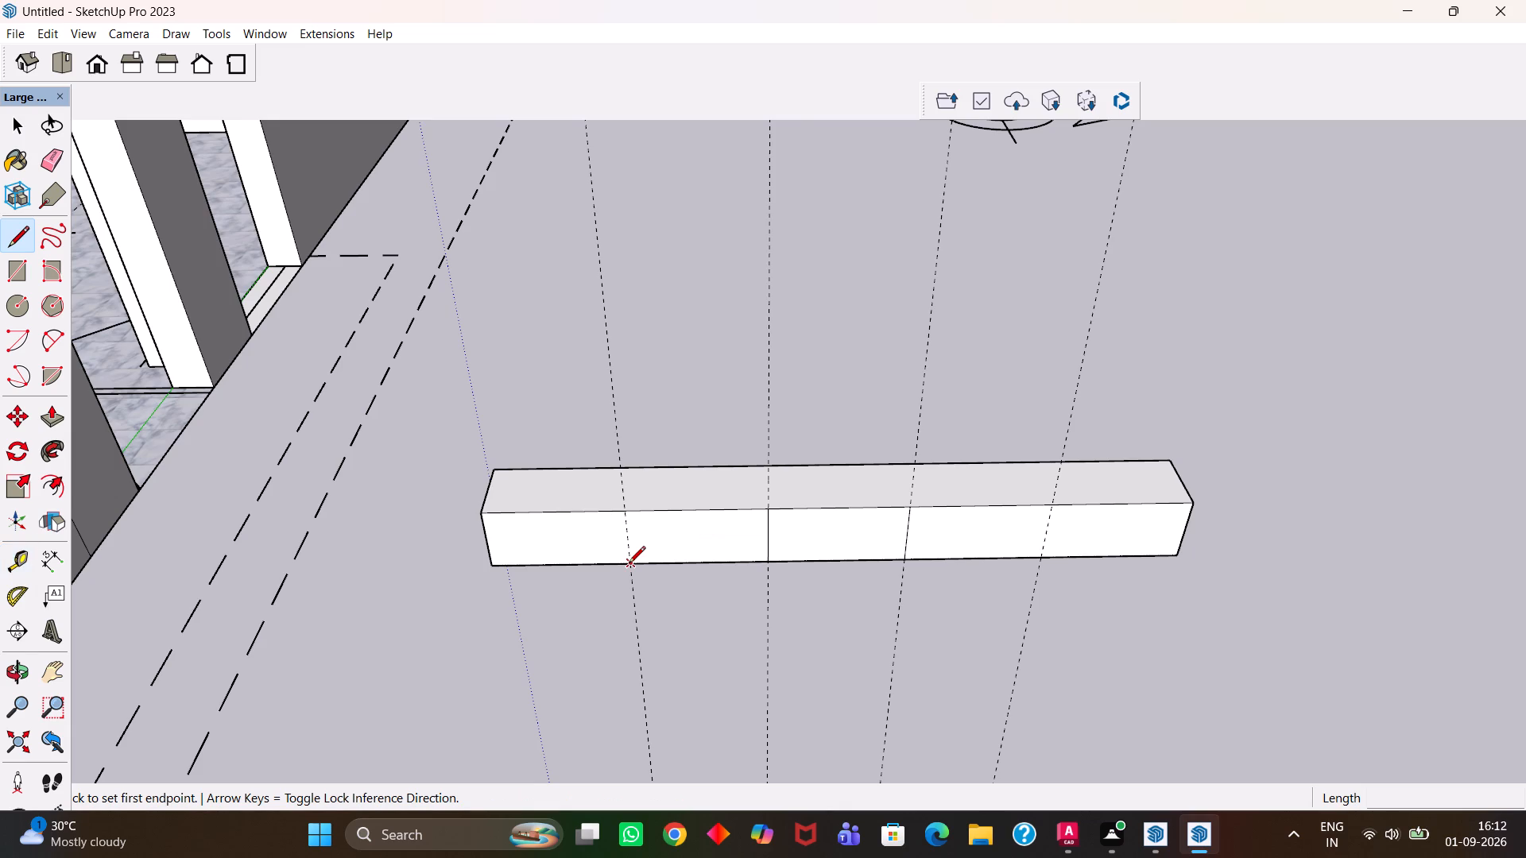
pyautogui.scroll(2, 629, 564)
pyautogui.press('l')
pyautogui.click(627, 562)
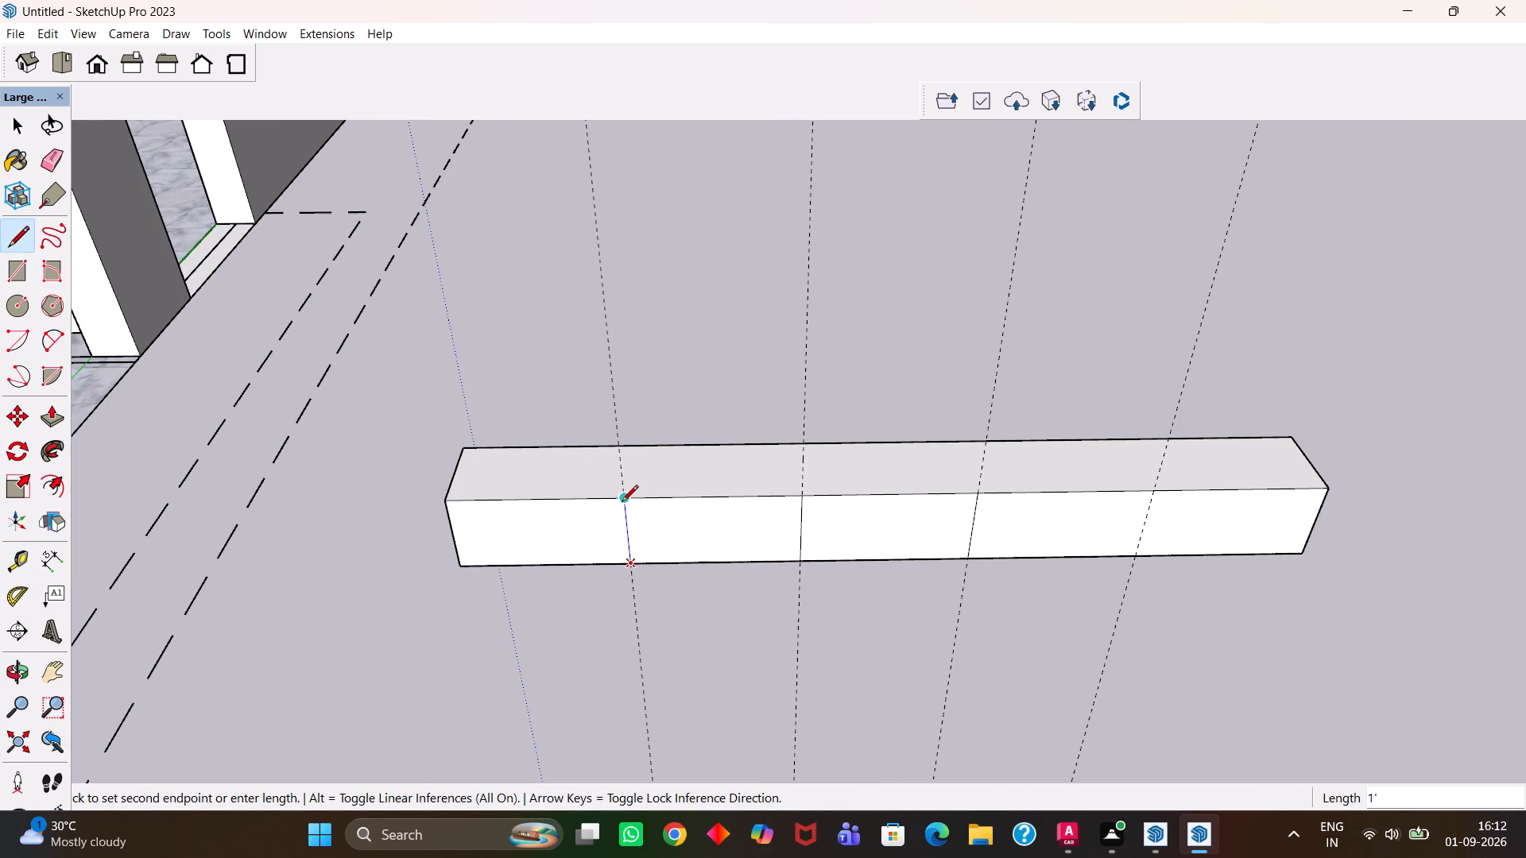
pyautogui.click(622, 503)
pyautogui.click(1139, 552)
pyautogui.click(1152, 495)
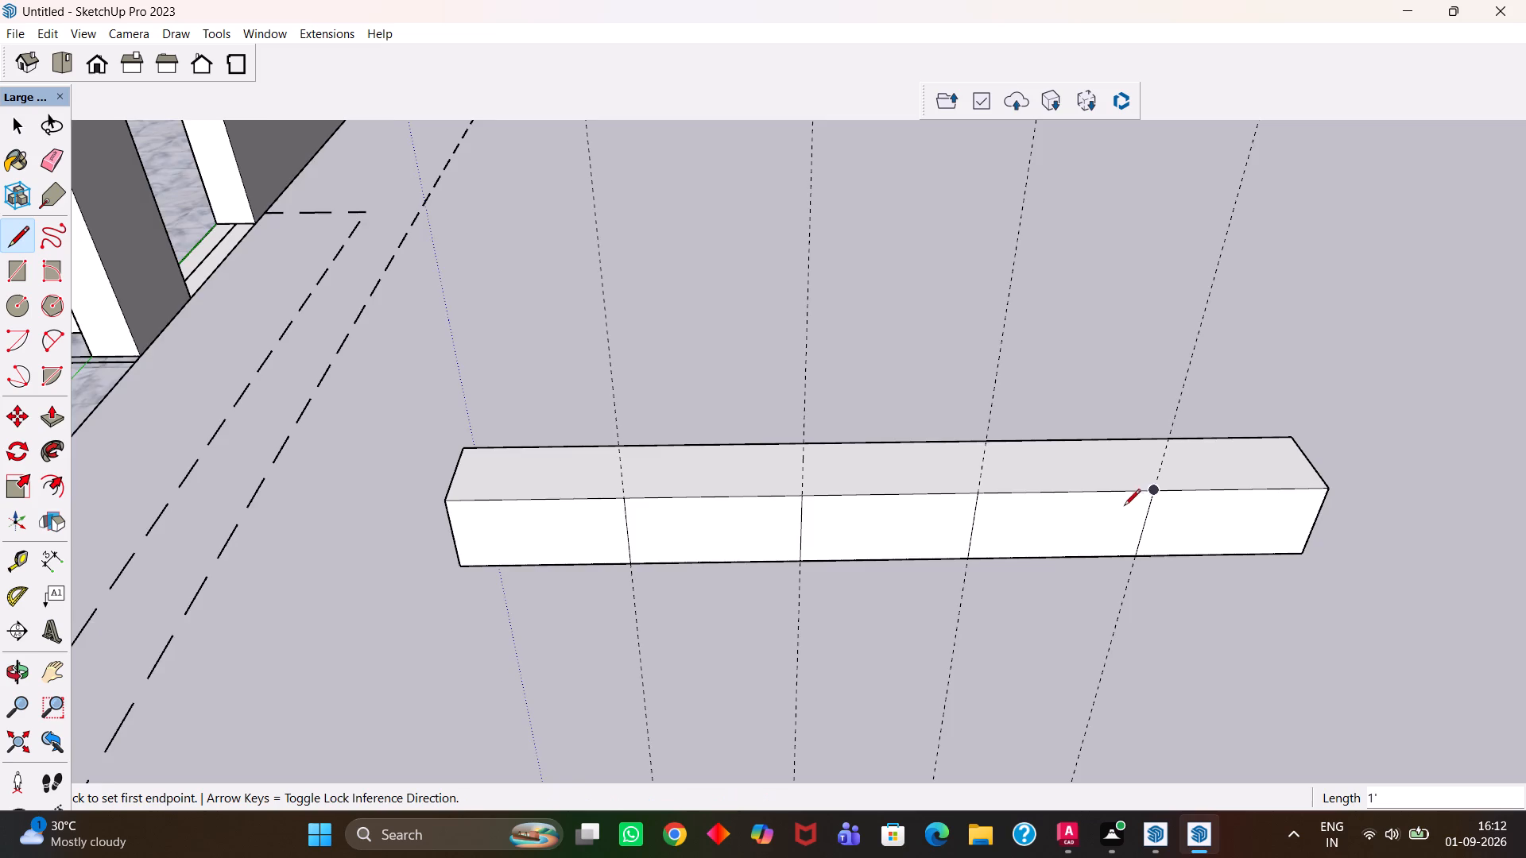
# Copy the box's top face to the open area just behind the box.
pyautogui.scroll(-3, 1104, 518)
pyautogui.moveTo(1079, 535); pyautogui.dragTo(1072, 558, button='middle')
pyautogui.press('space')
pyautogui.click(1075, 494)
pyautogui.press('m')
pyautogui.click(1075, 493)
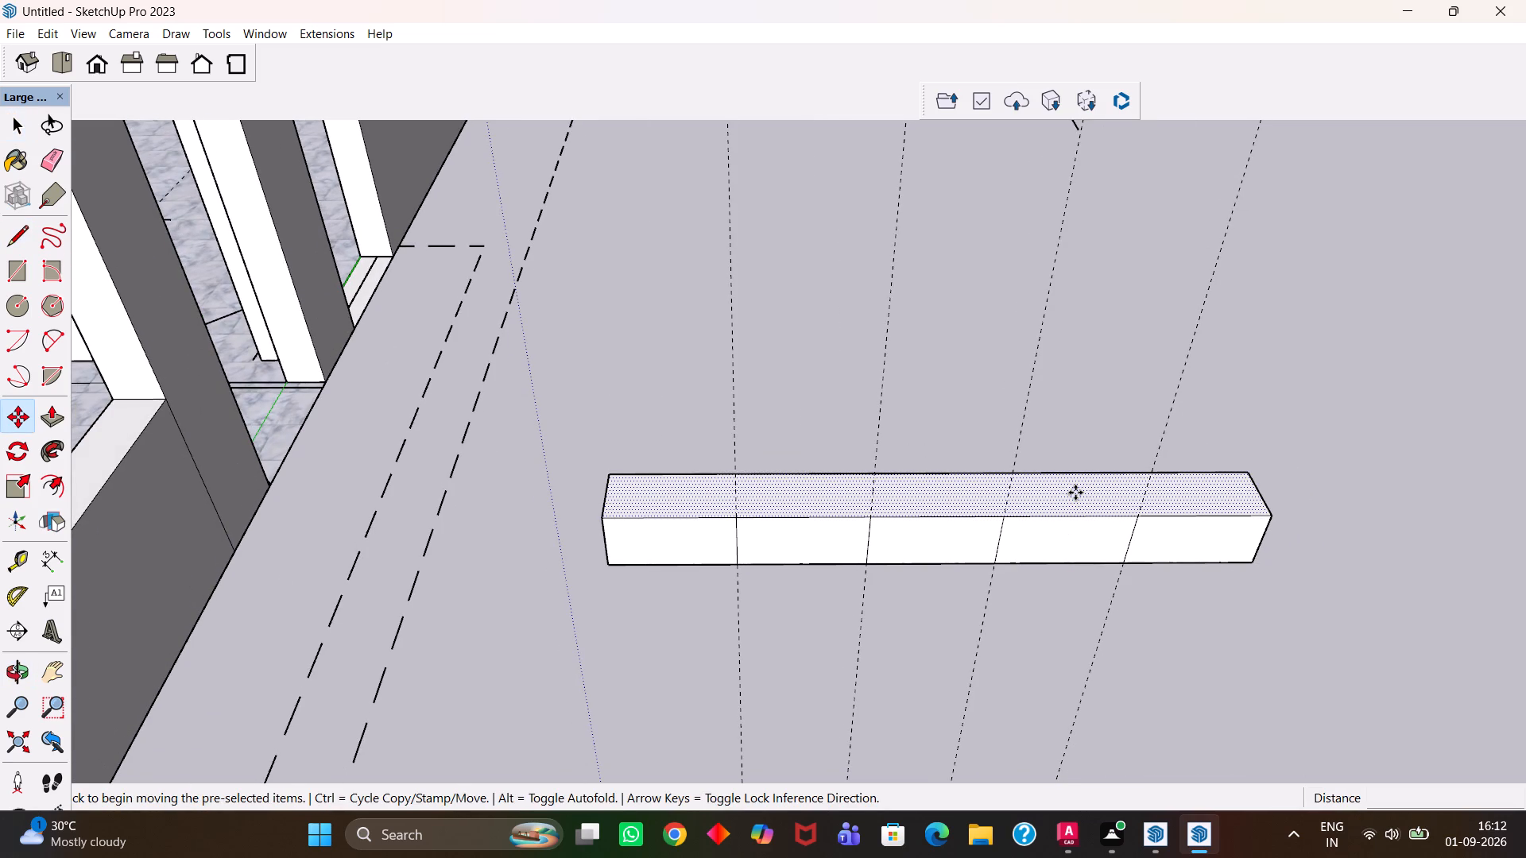
pyautogui.click(1044, 402)
# Extrude the copied face by 1" with Push/Pull.
pyautogui.press('p')
pyautogui.click(1054, 408)
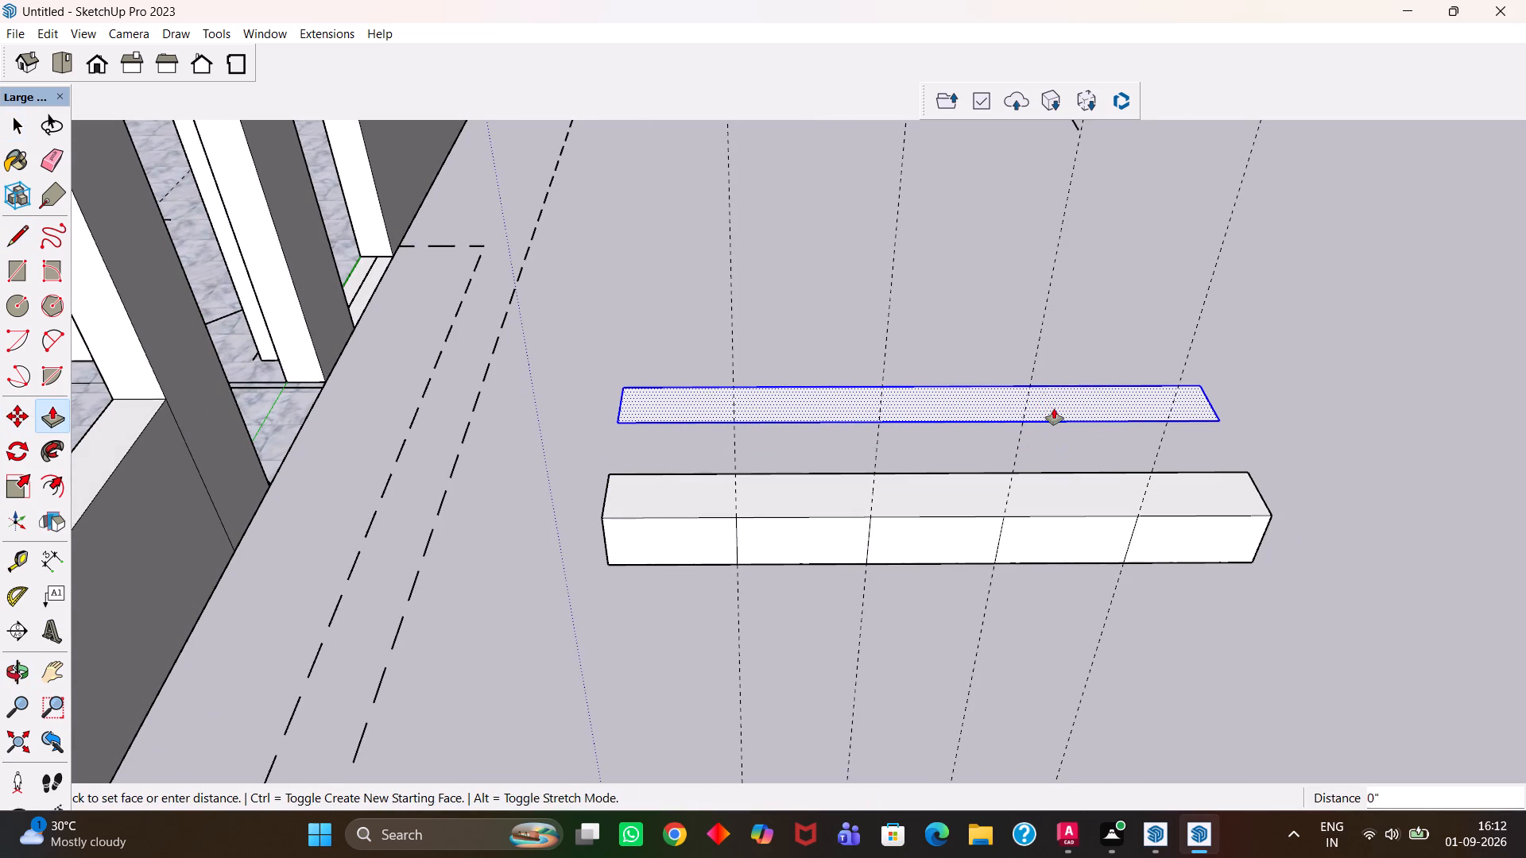
pyautogui.write('1"')
pyautogui.press('Return')
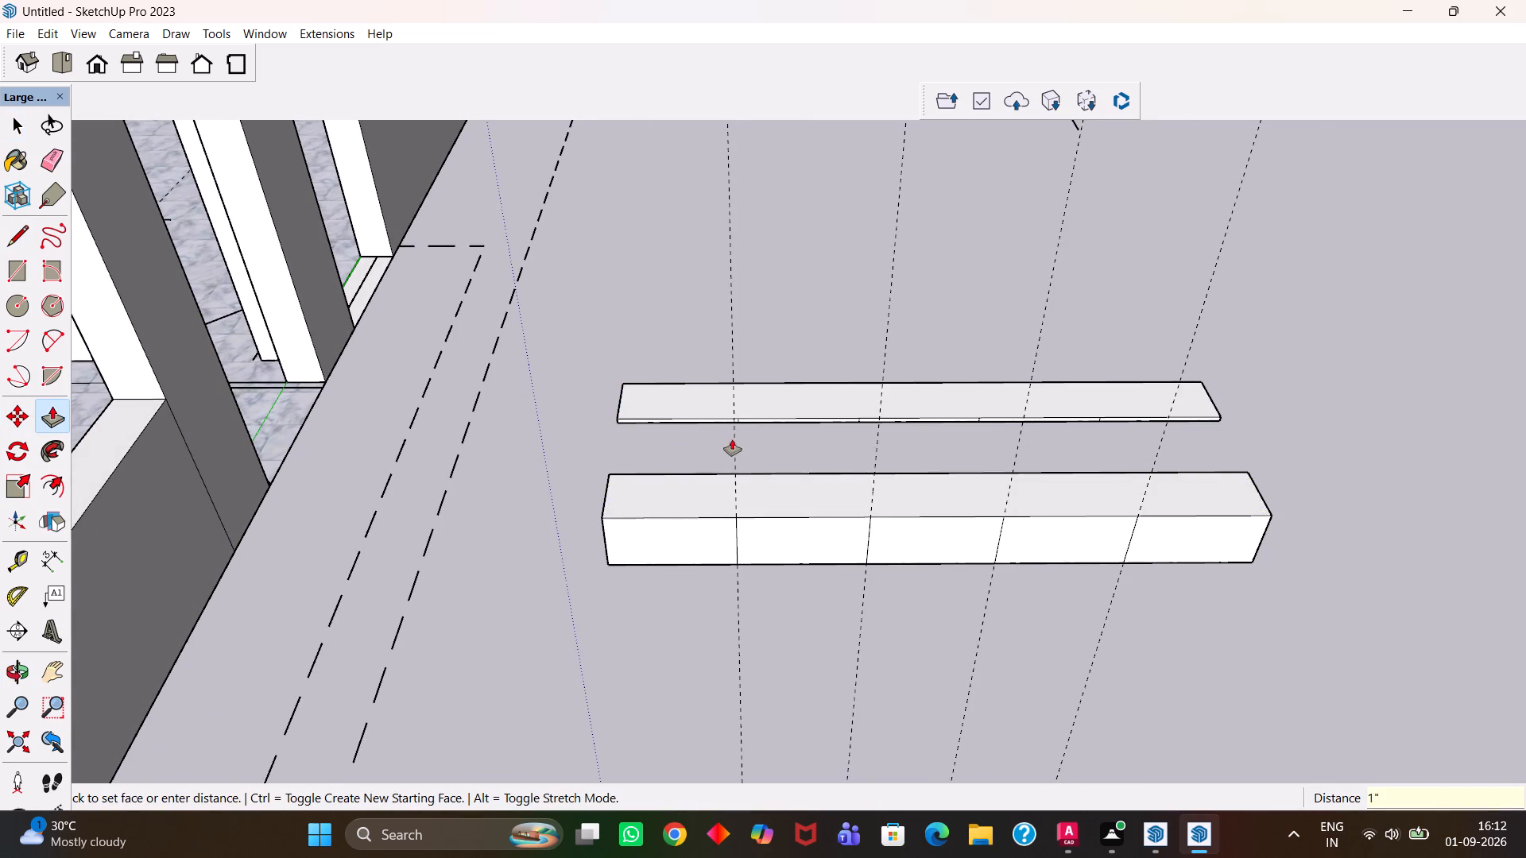
# Erase the first two short divider lines on the thin slab's front edge, starting from the end nearest the house, and undo the stray edge erasure.
pyautogui.scroll(7, 732, 439)
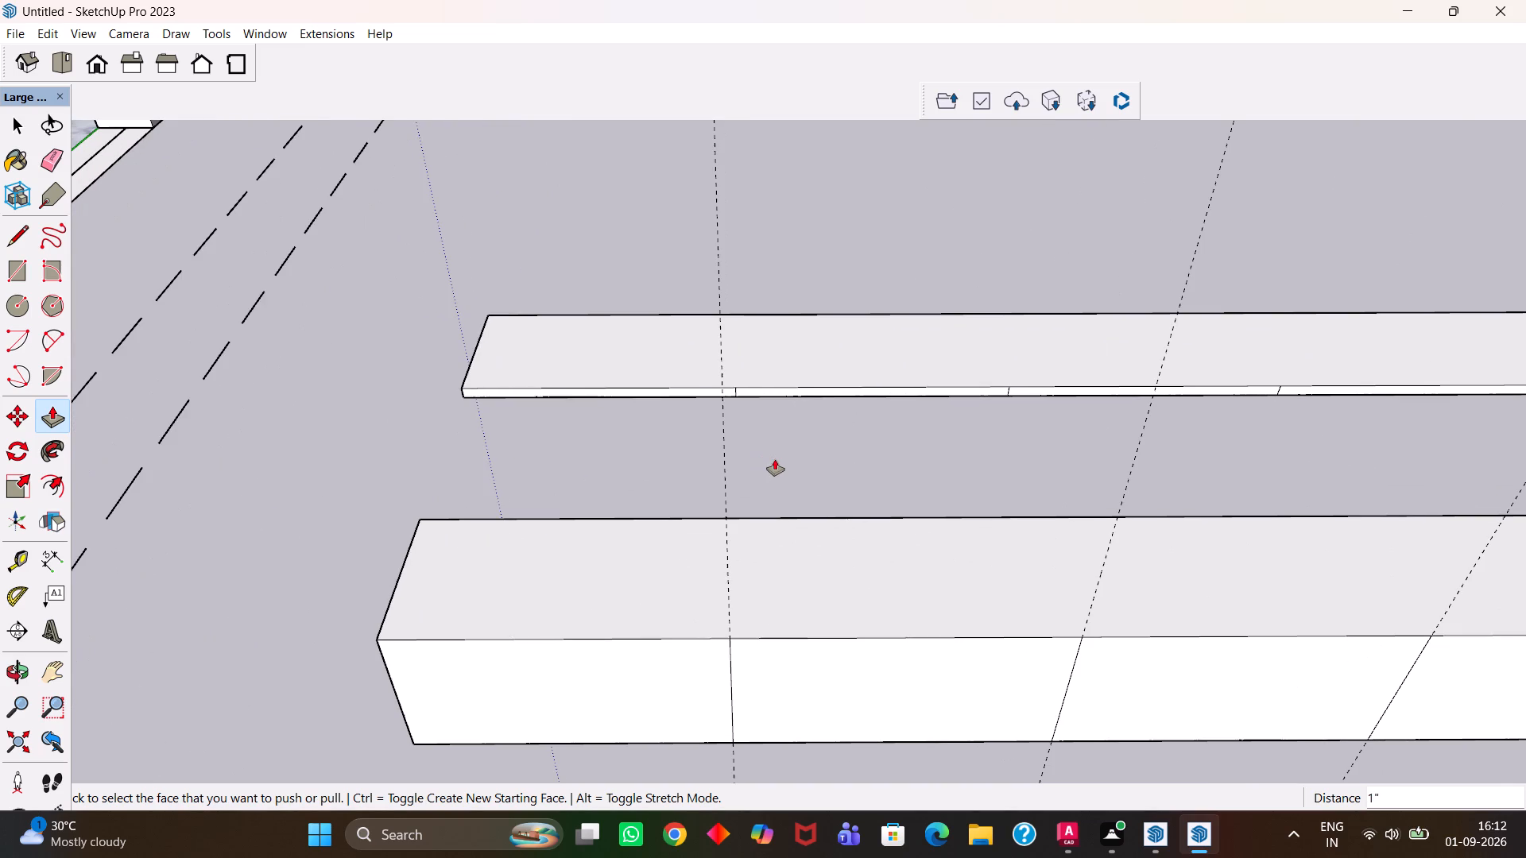
pyautogui.middleClick(775, 459)
pyautogui.press('e')
pyautogui.scroll(2, 726, 396)
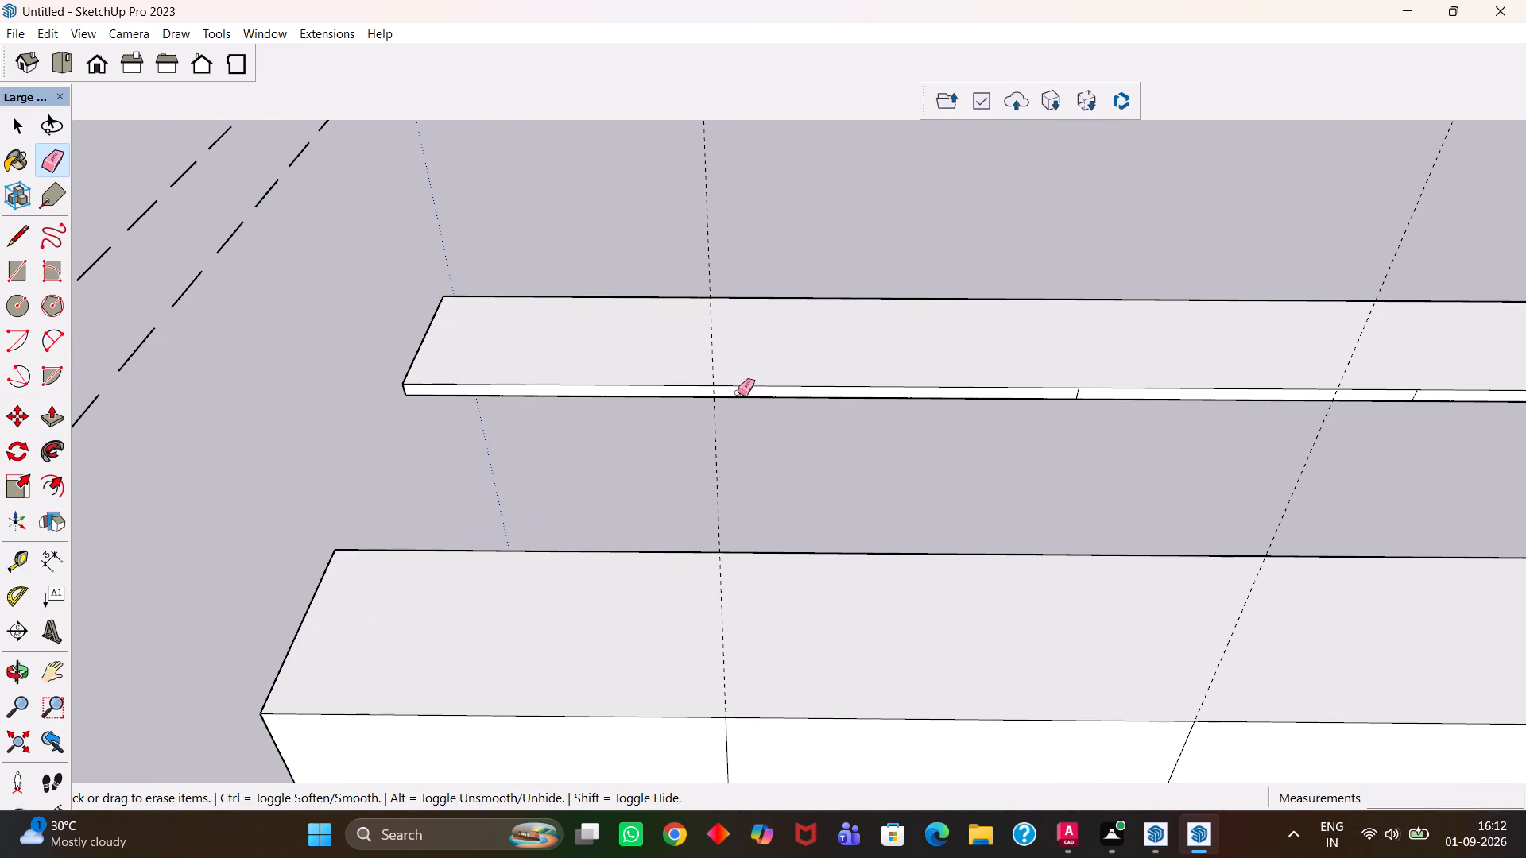
pyautogui.click(739, 393)
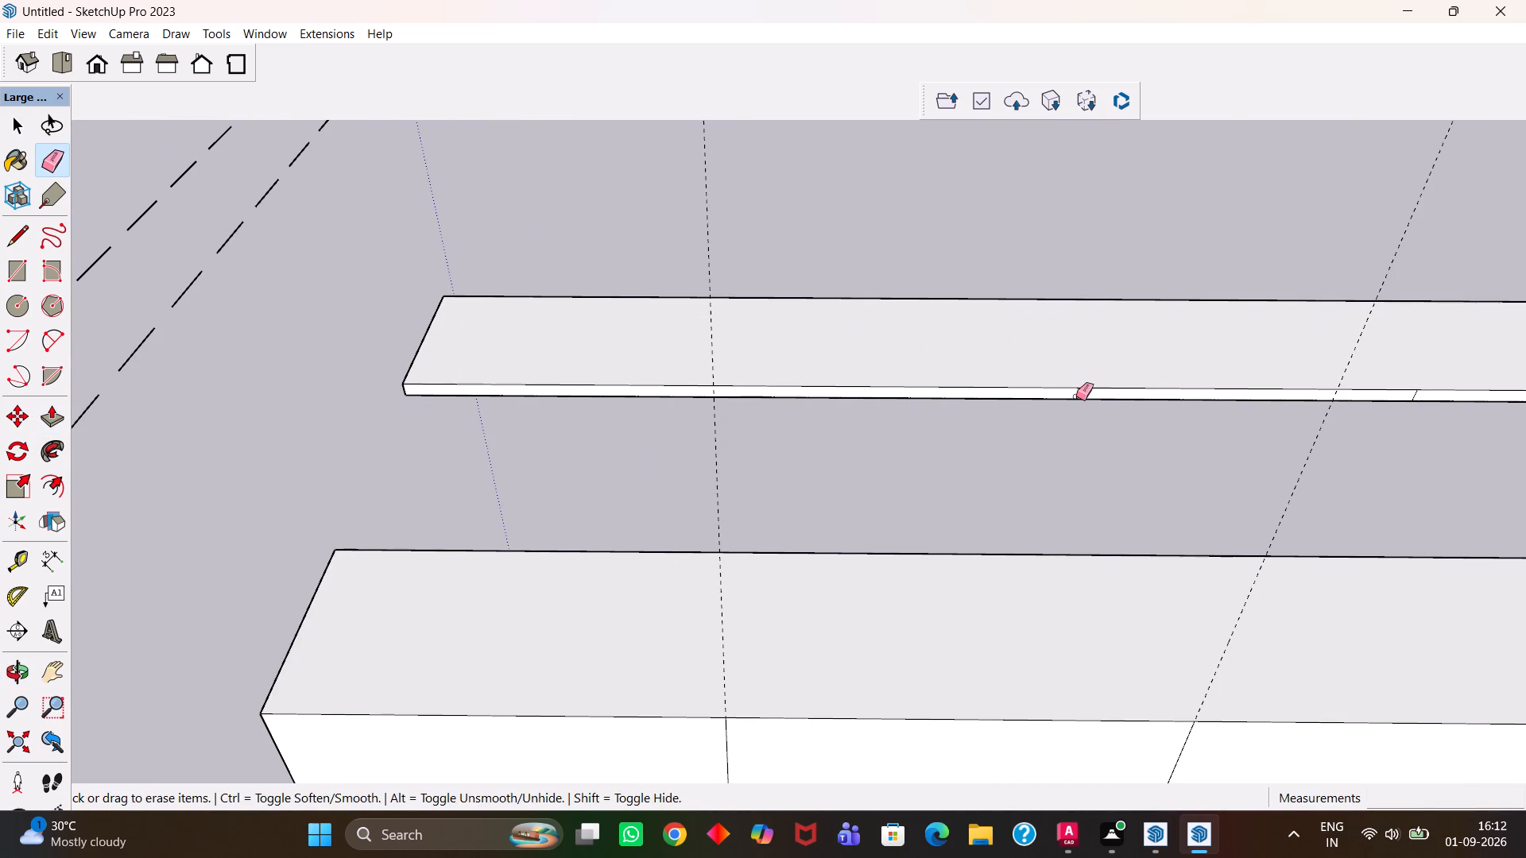
pyautogui.click(1078, 396)
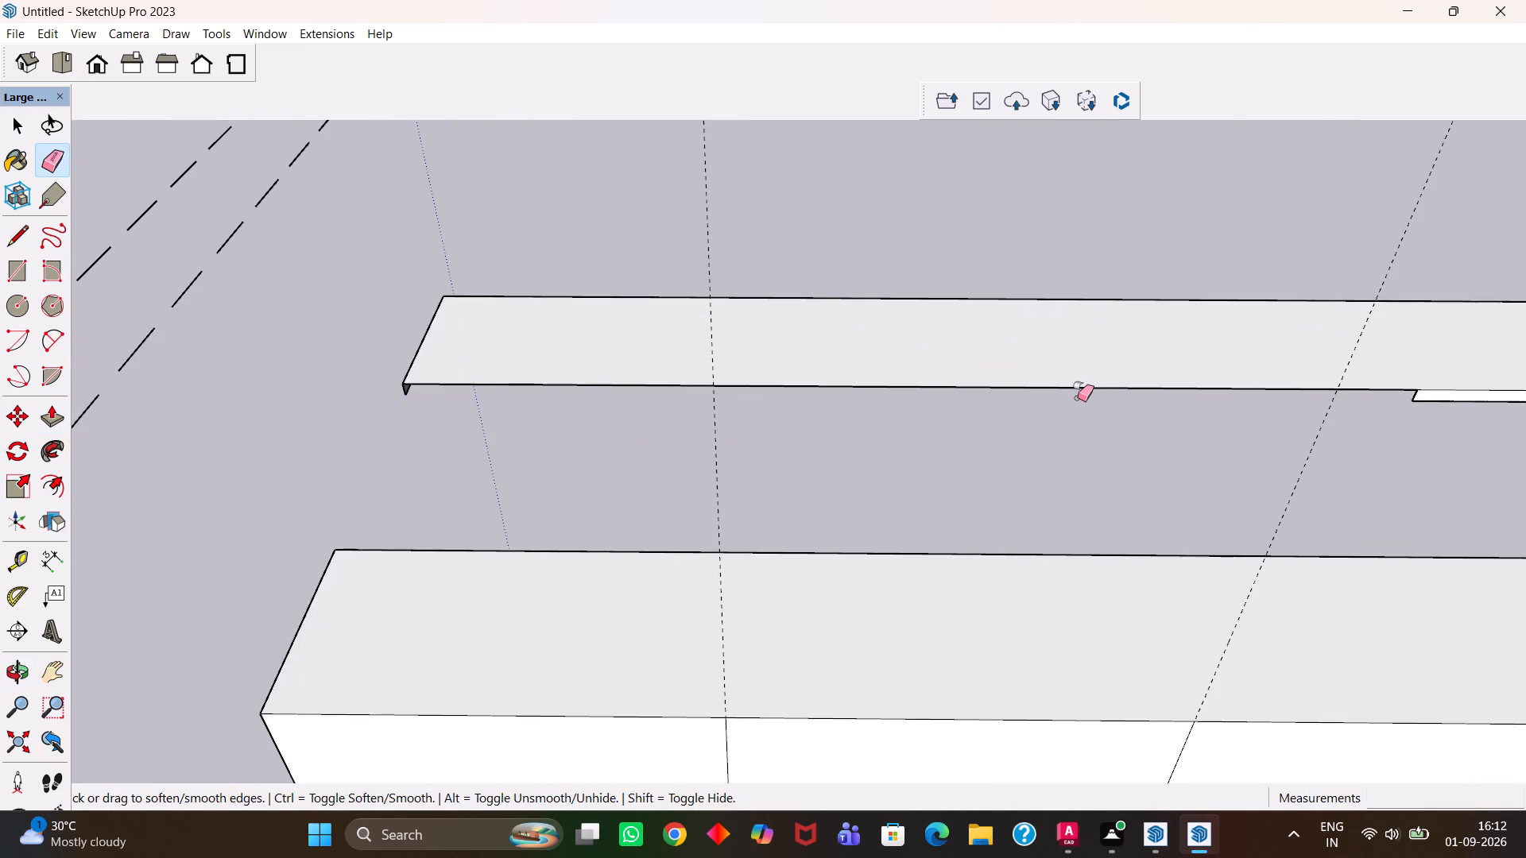
pyautogui.hotkey('ctrl', 'z')
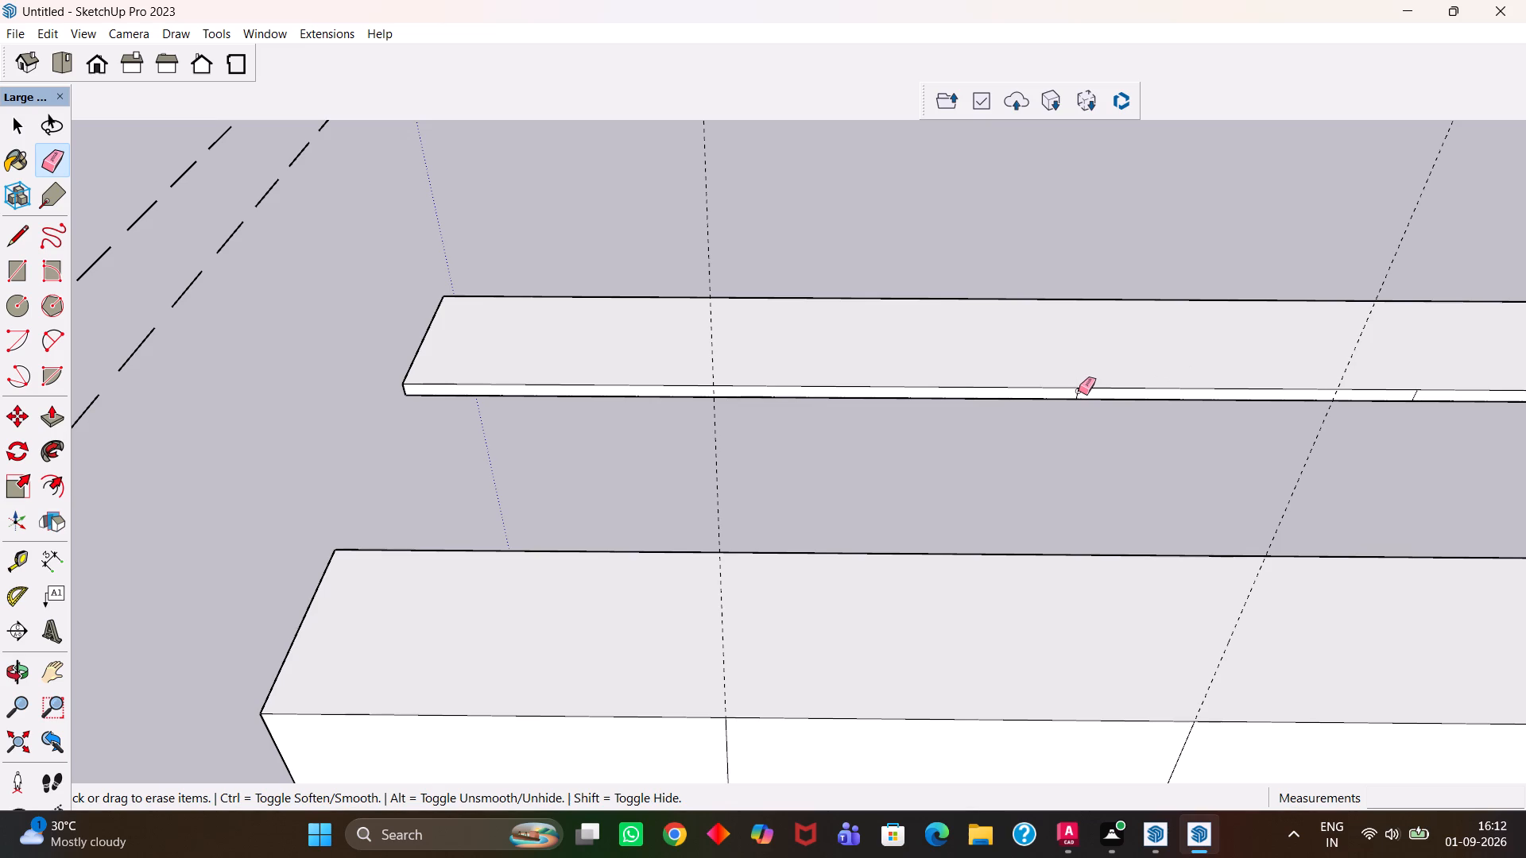
pyautogui.click(1079, 391)
pyautogui.scroll(-4, 1019, 406)
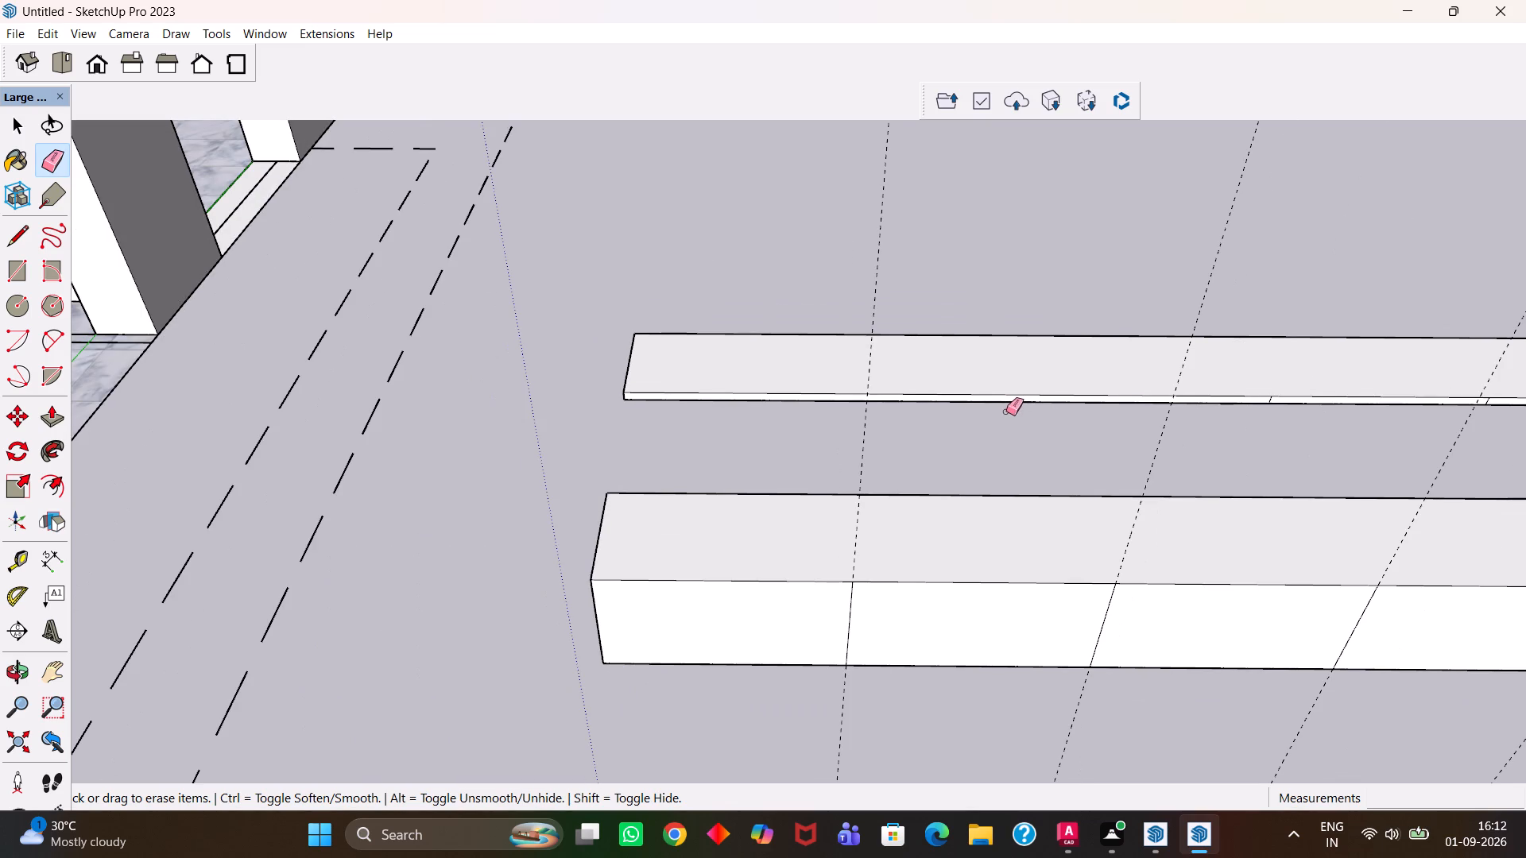
# Erase the remaining two short divider lines on the thin slab's front edge.
pyautogui.scroll(2, 990, 420)
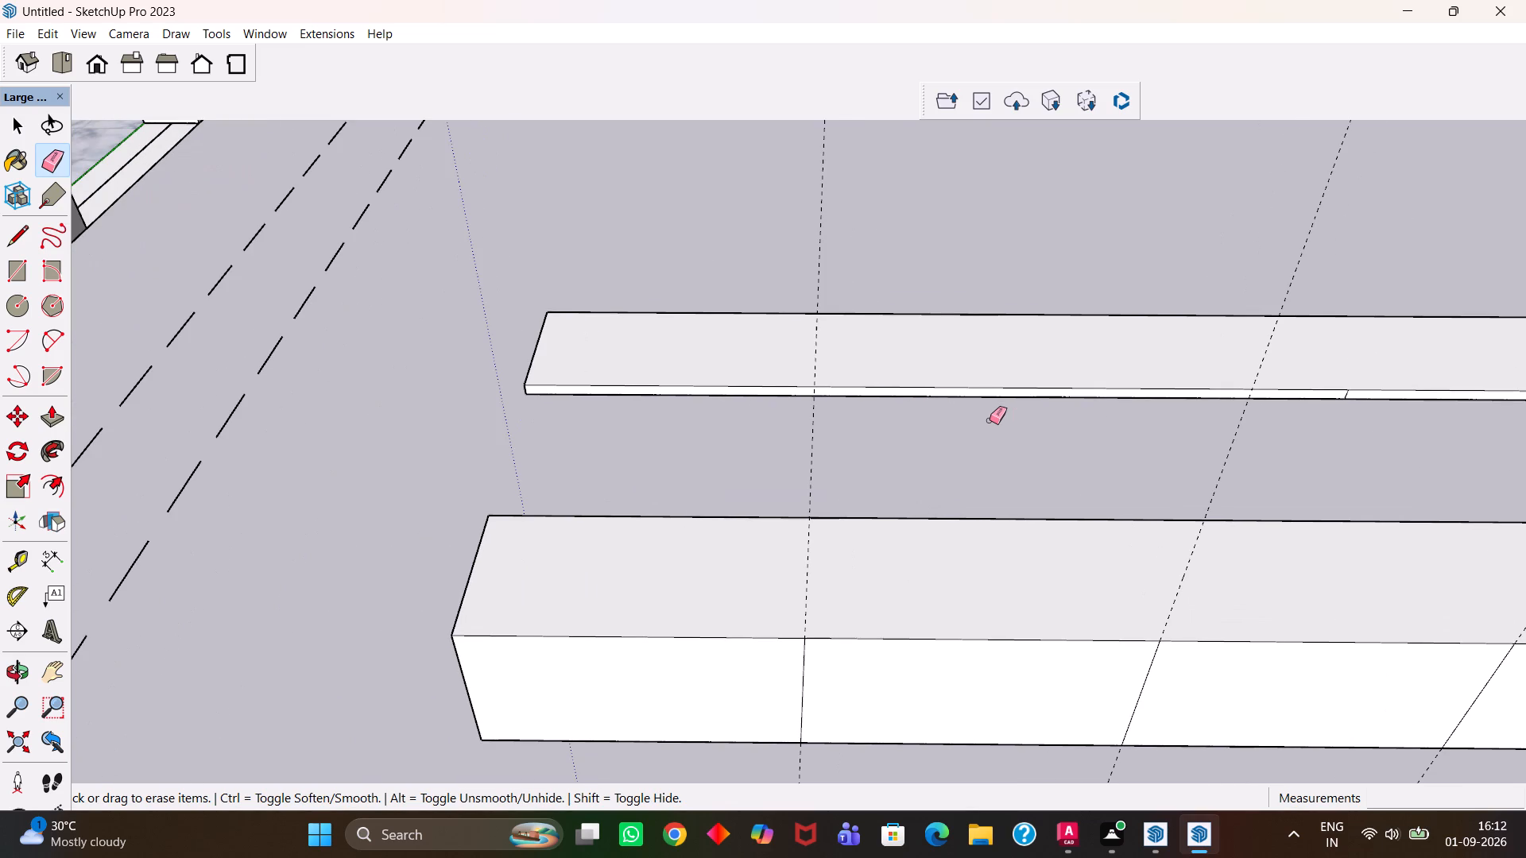
pyautogui.scroll(2, 997, 430)
pyautogui.press('h')
pyautogui.moveTo(1076, 430); pyautogui.dragTo(788, 499)
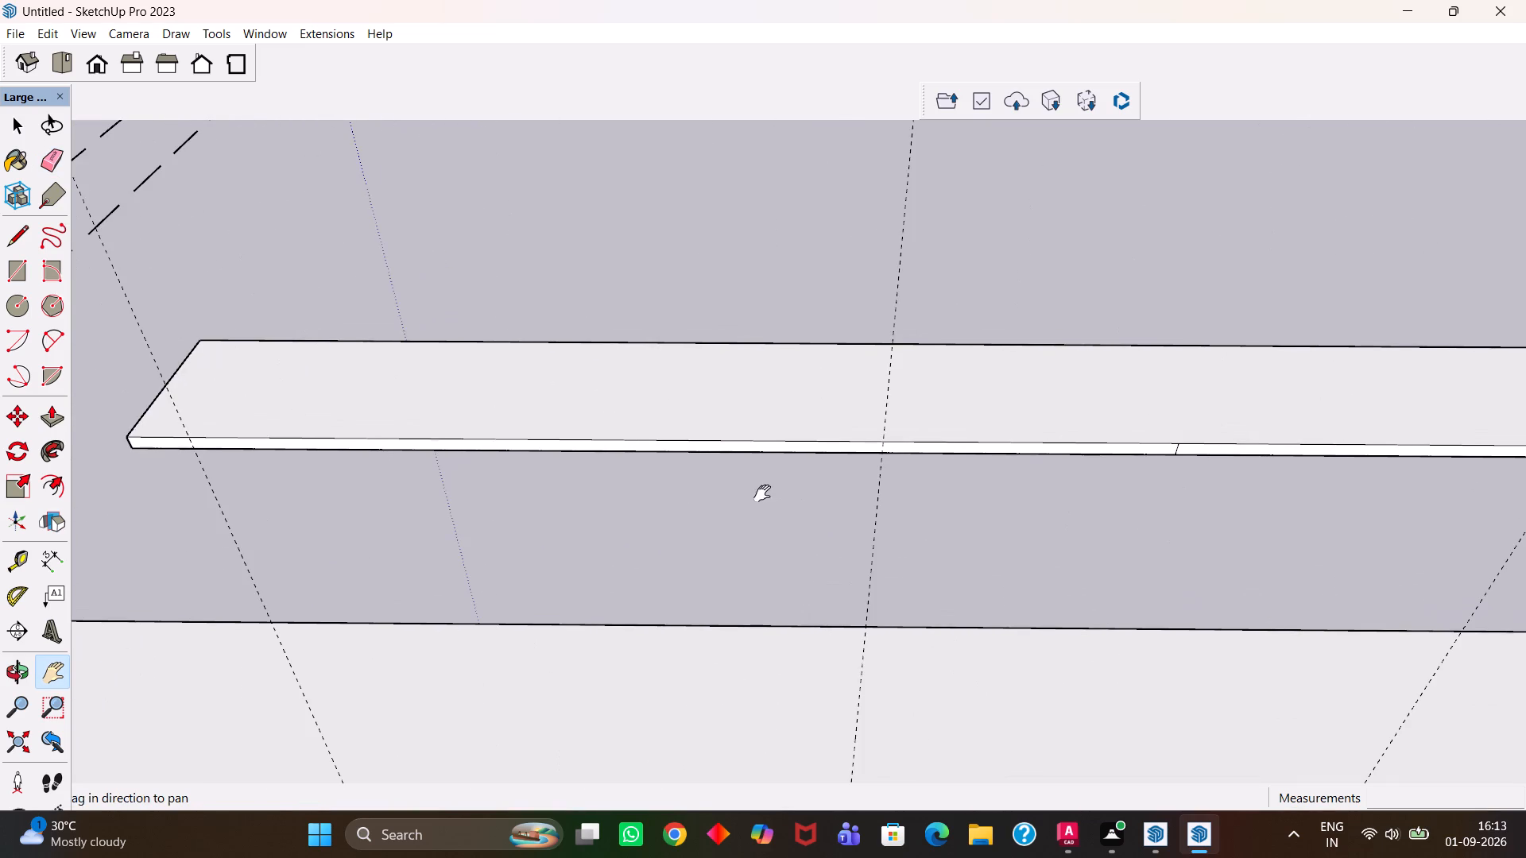
pyautogui.moveTo(793, 497); pyautogui.dragTo(875, 487, button='middle')
pyautogui.moveTo(998, 458); pyautogui.dragTo(839, 499)
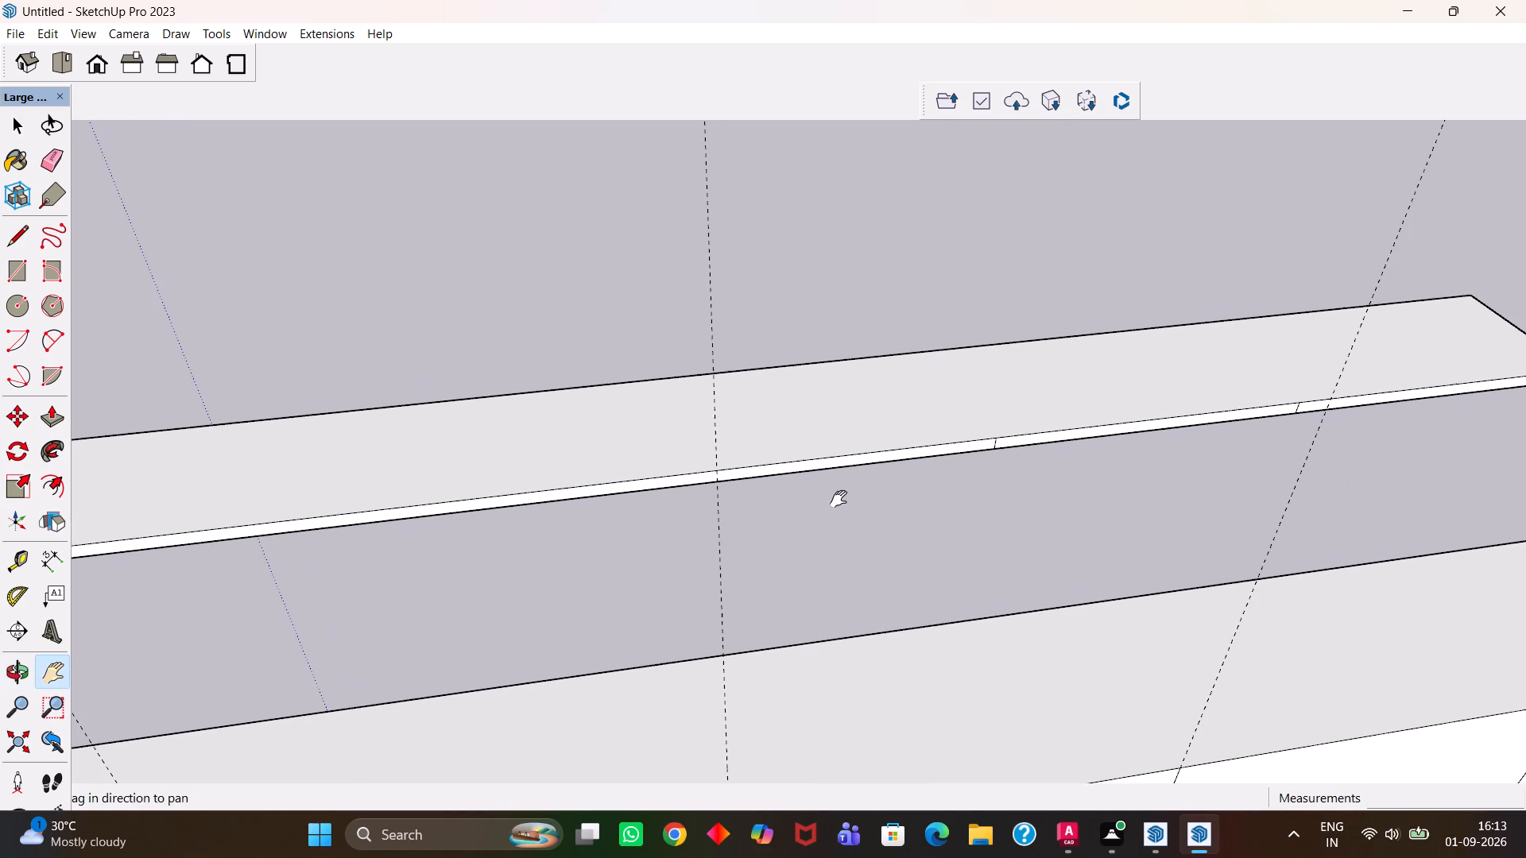
pyautogui.moveTo(839, 499); pyautogui.dragTo(838, 499)
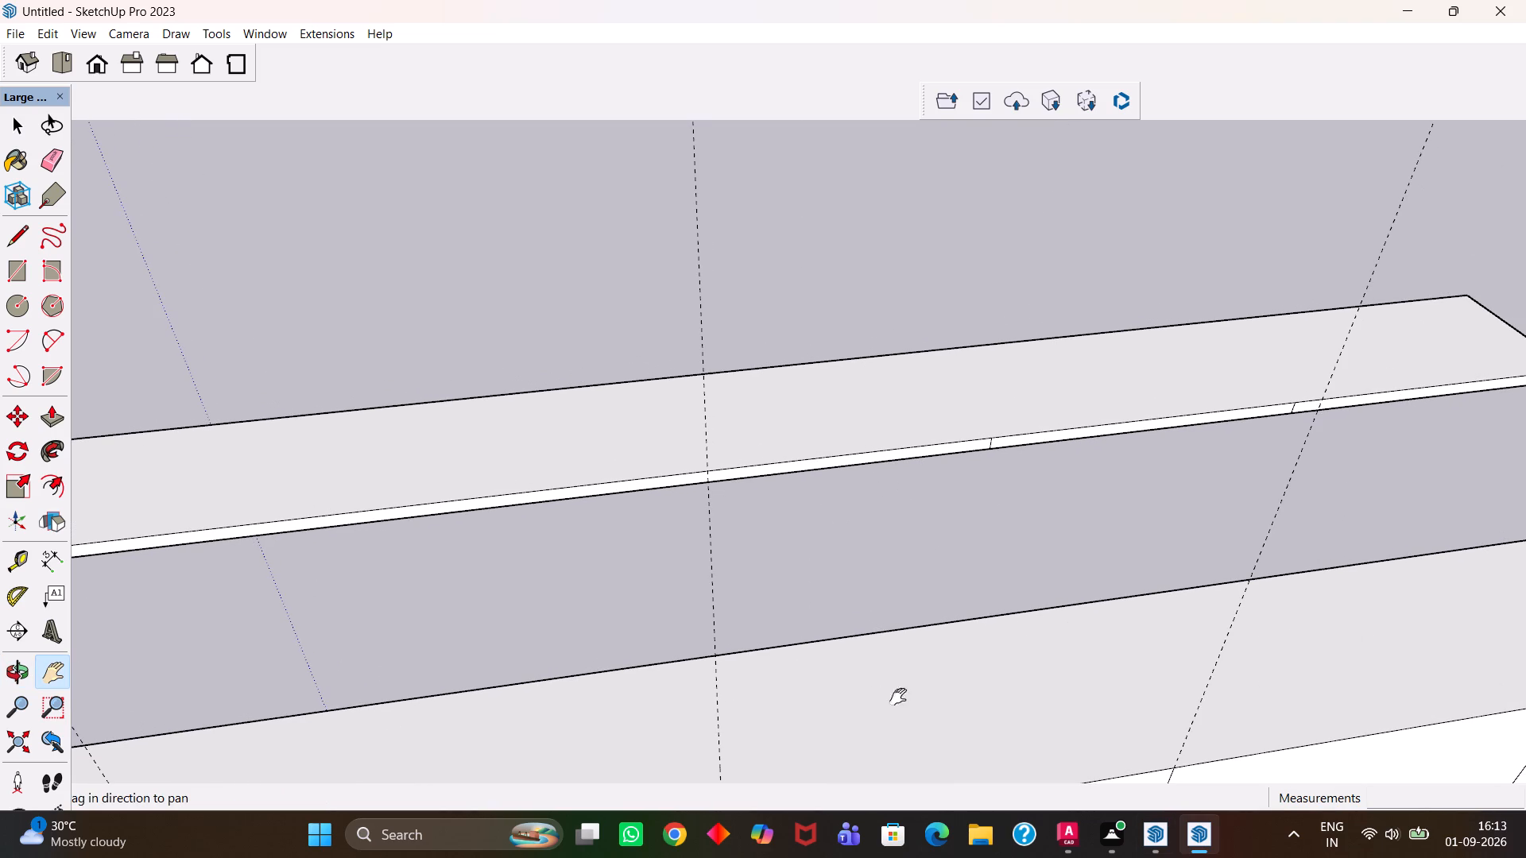
pyautogui.scroll(3, 999, 449)
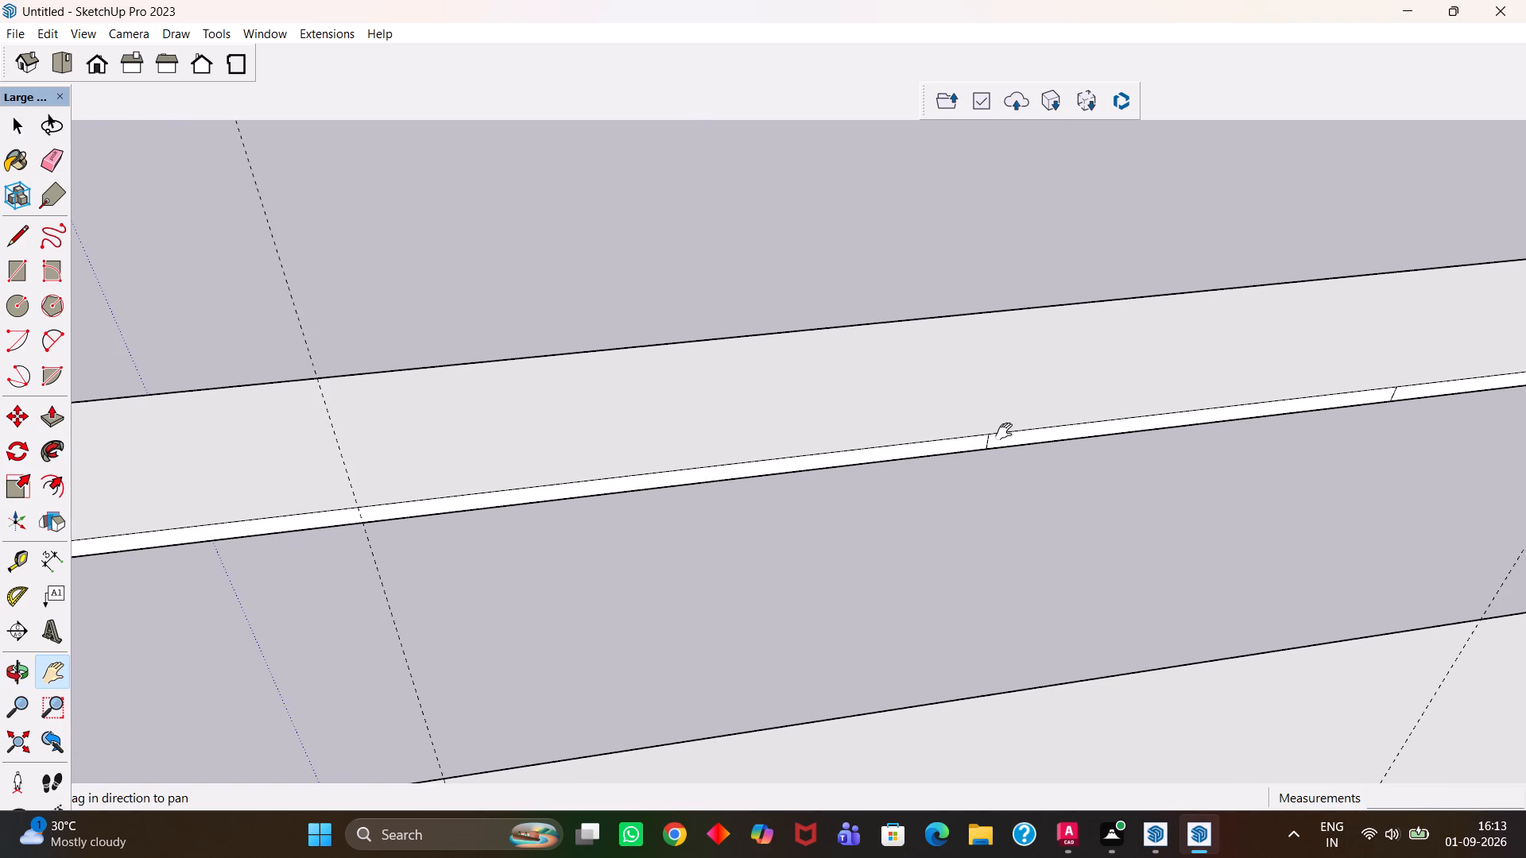
pyautogui.moveTo(1008, 425); pyautogui.dragTo(970, 435)
pyautogui.scroll(2, 966, 435)
pyautogui.press('e')
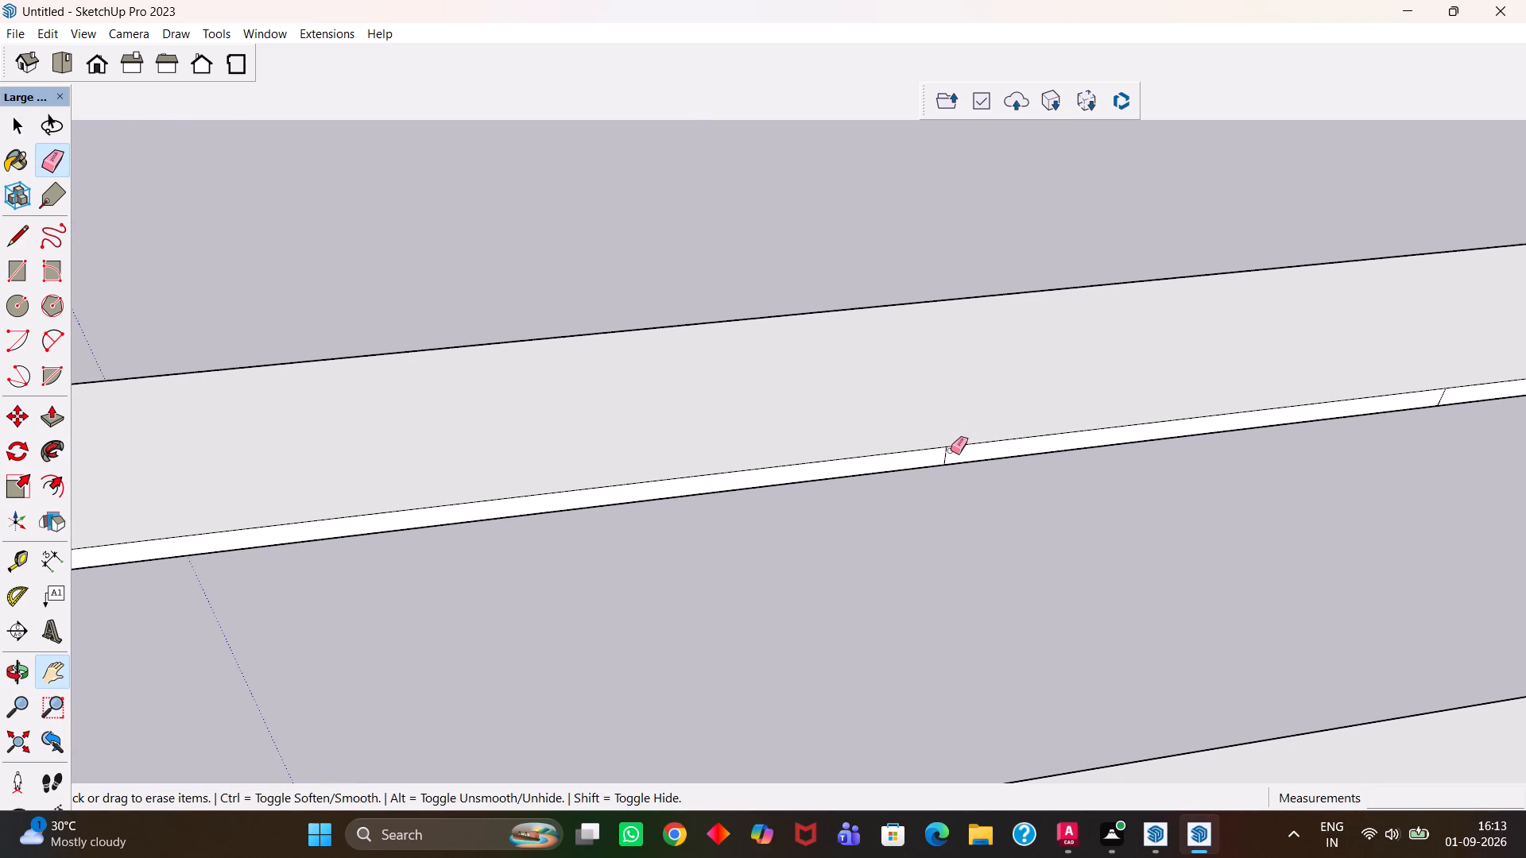
pyautogui.click(946, 457)
pyautogui.scroll(-5, 946, 457)
pyautogui.press('h')
pyautogui.moveTo(1114, 431); pyautogui.dragTo(871, 476)
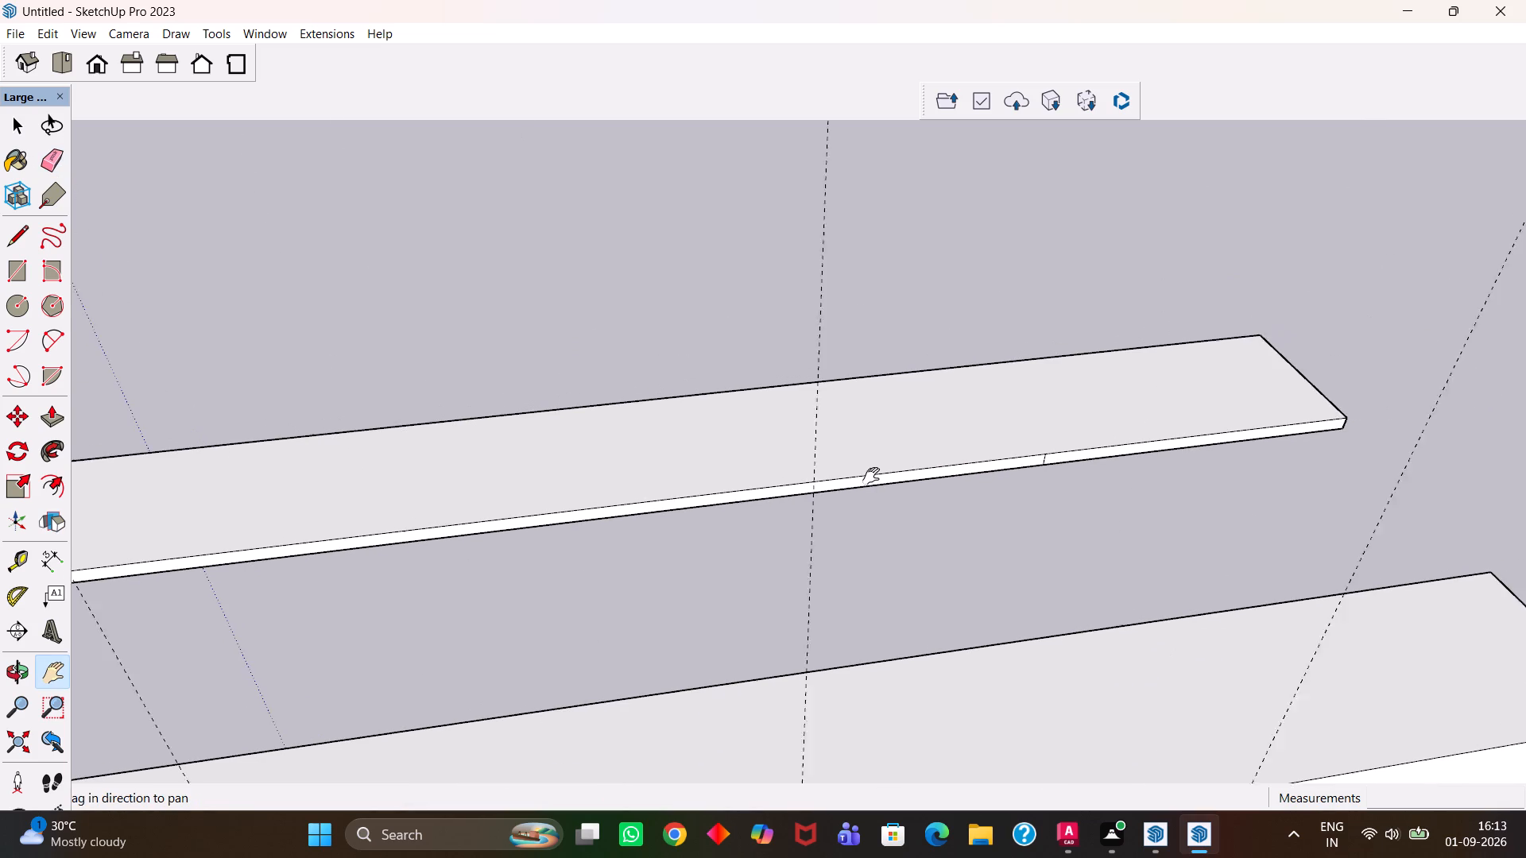
pyautogui.moveTo(871, 476); pyautogui.dragTo(866, 478)
pyautogui.scroll(2, 1025, 473)
pyautogui.press('e')
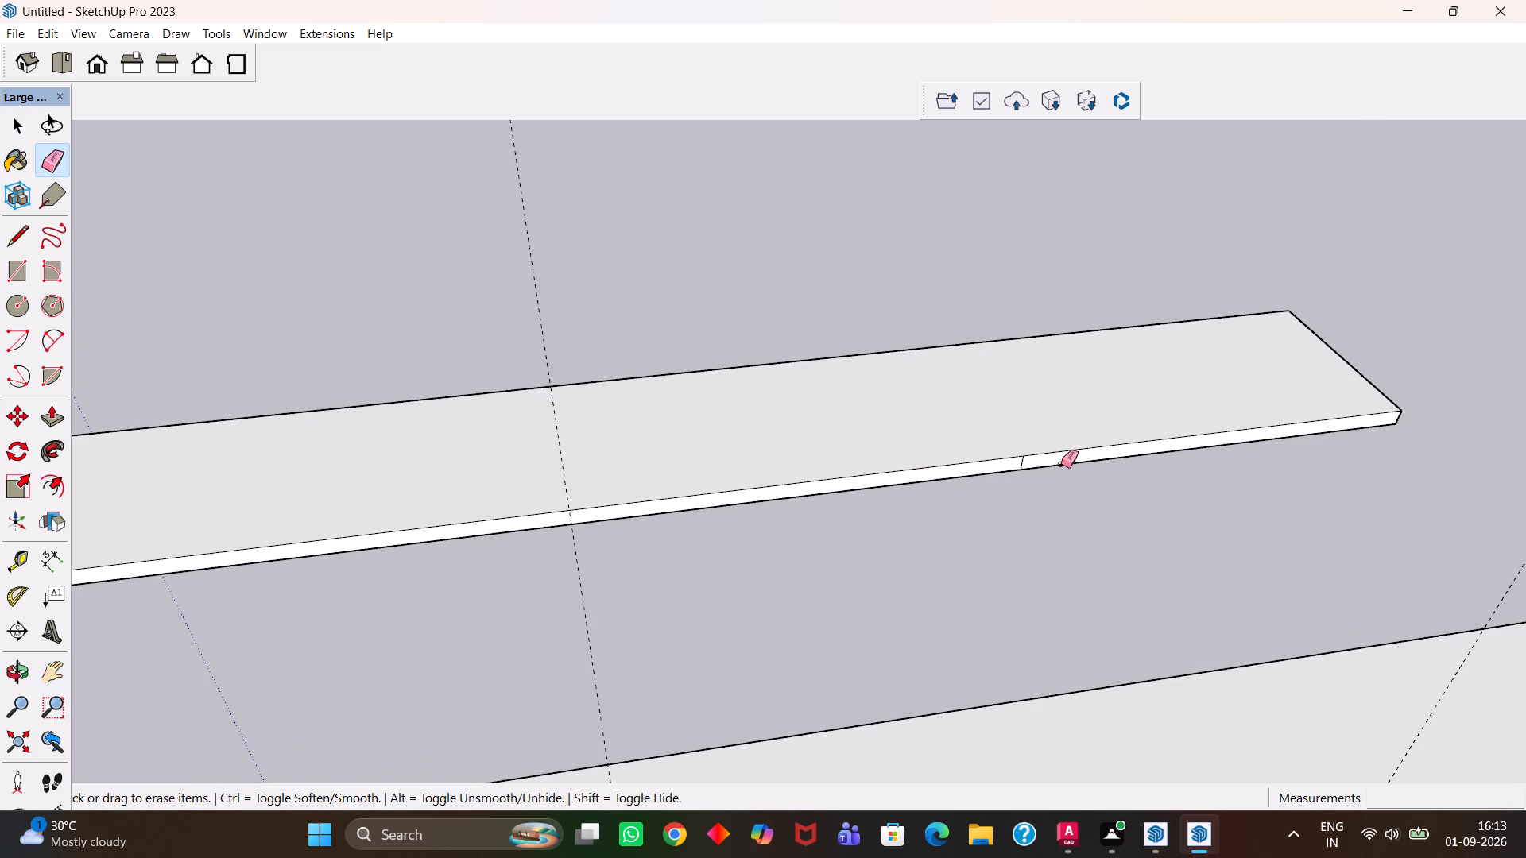
pyautogui.click(1025, 462)
pyautogui.scroll(-4, 1022, 462)
# Select the whole thin slab with all its connected edges and faces and make it a group.
pyautogui.press('space')
pyautogui.doubleClick(1005, 432)
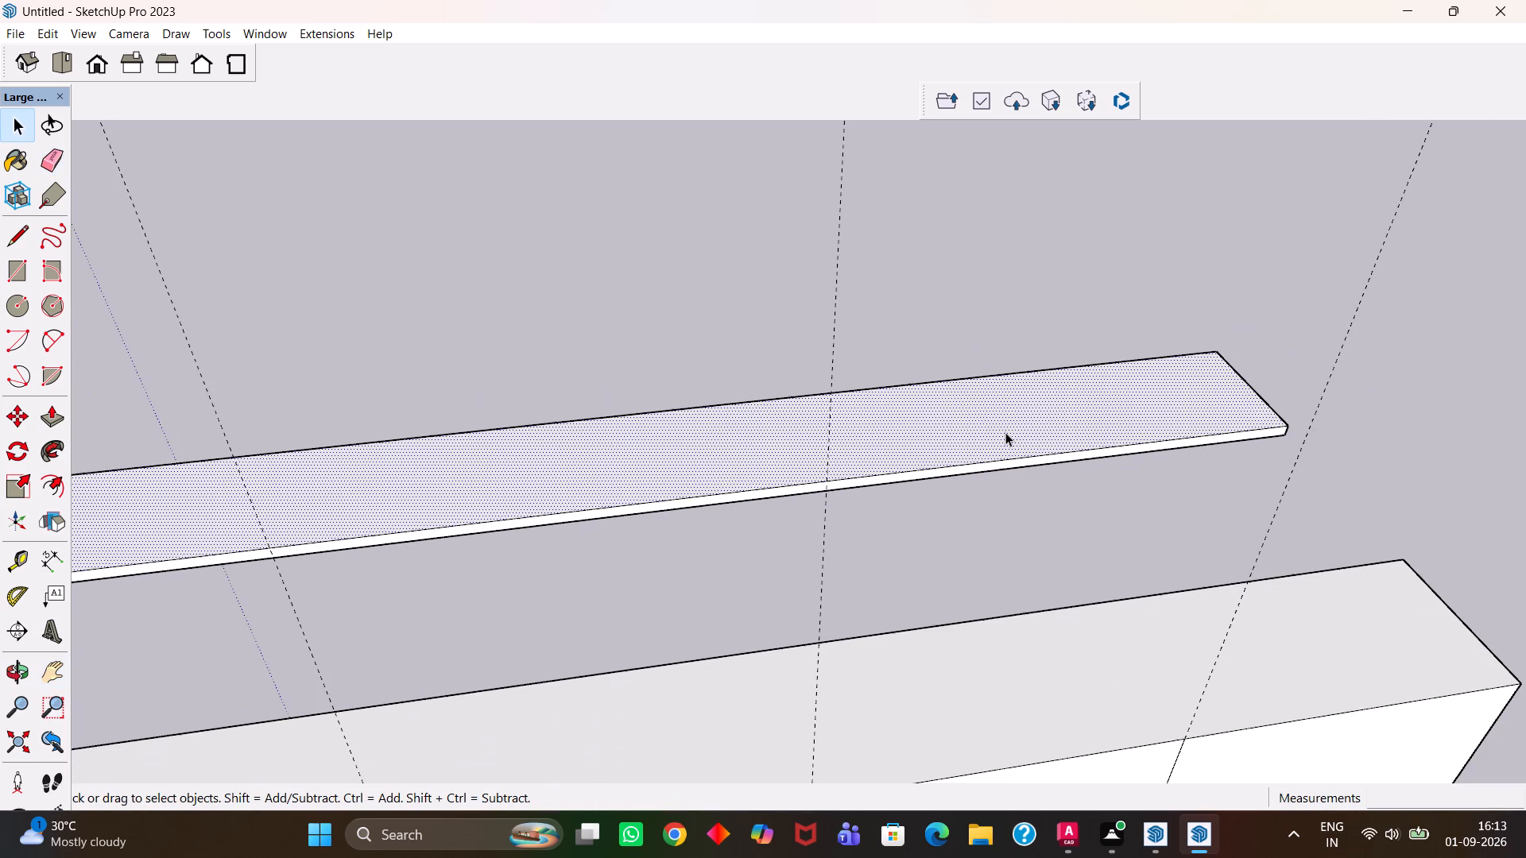
pyautogui.doubleClick(1005, 432)
pyautogui.rightClick(1005, 432)
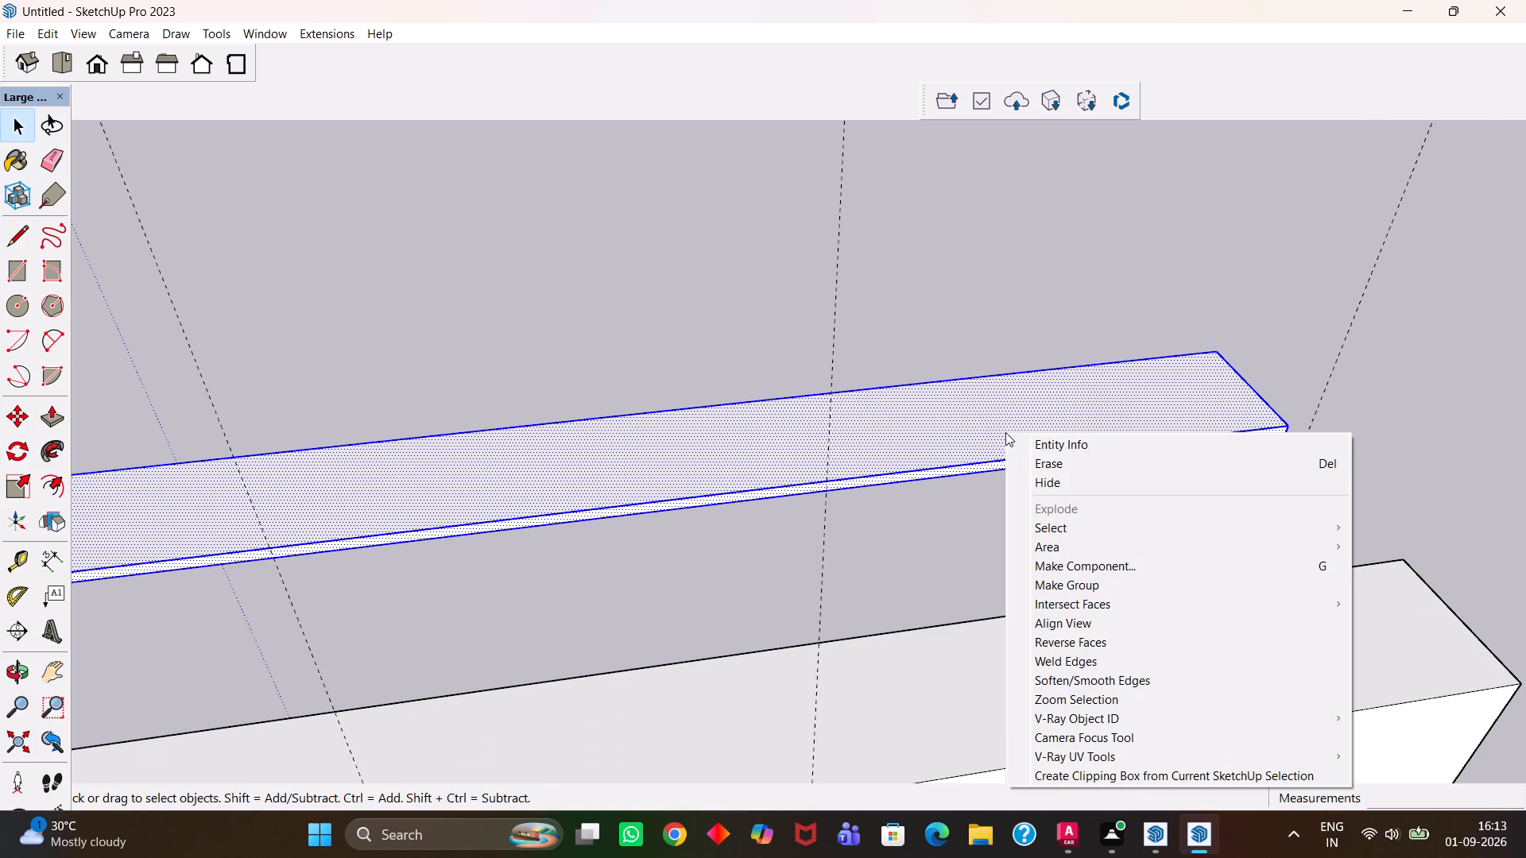
pyautogui.click(1083, 586)
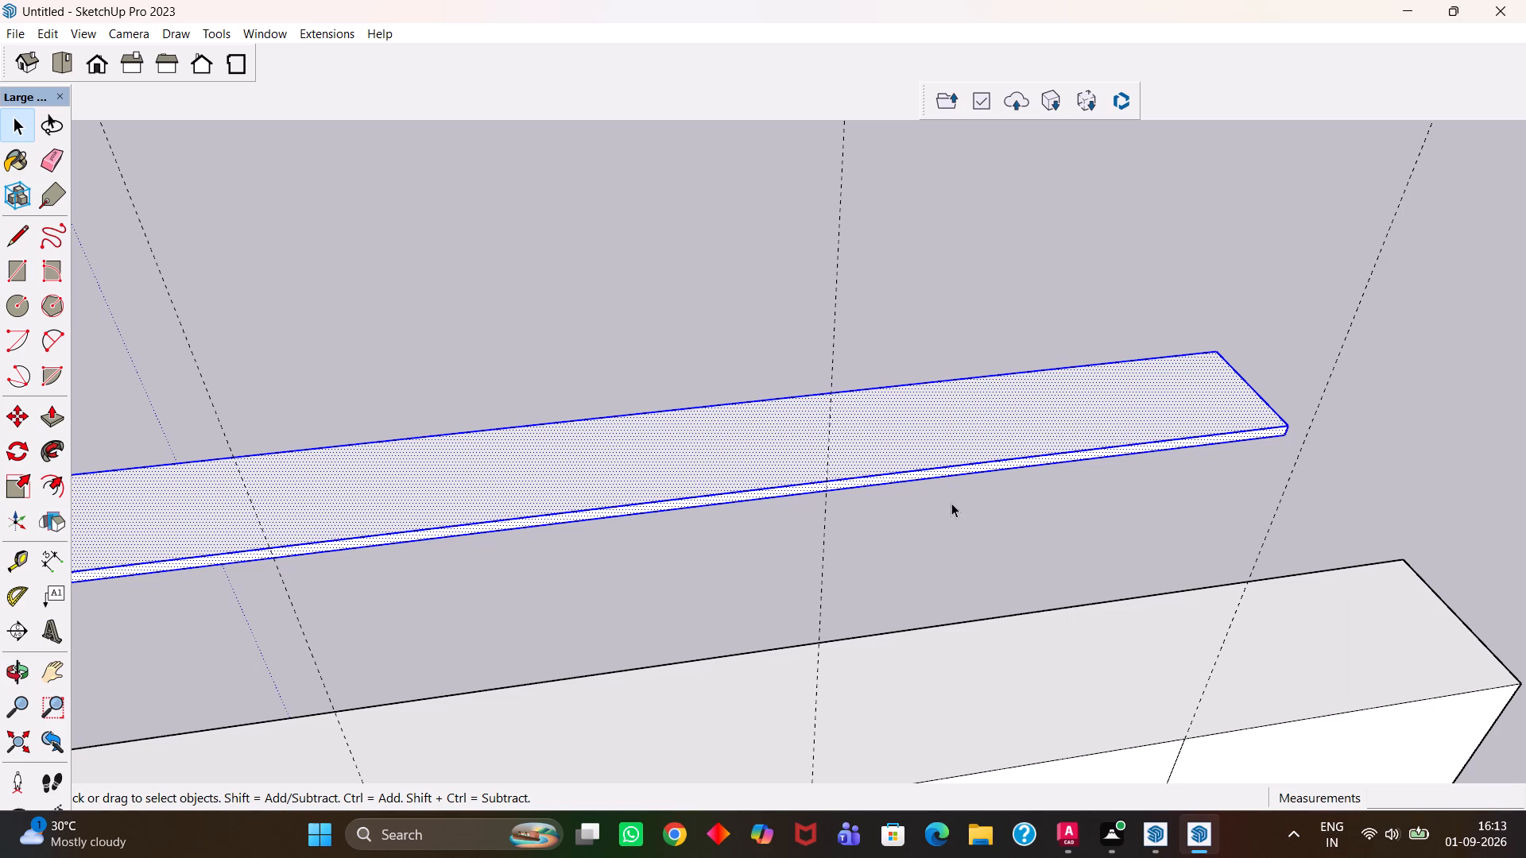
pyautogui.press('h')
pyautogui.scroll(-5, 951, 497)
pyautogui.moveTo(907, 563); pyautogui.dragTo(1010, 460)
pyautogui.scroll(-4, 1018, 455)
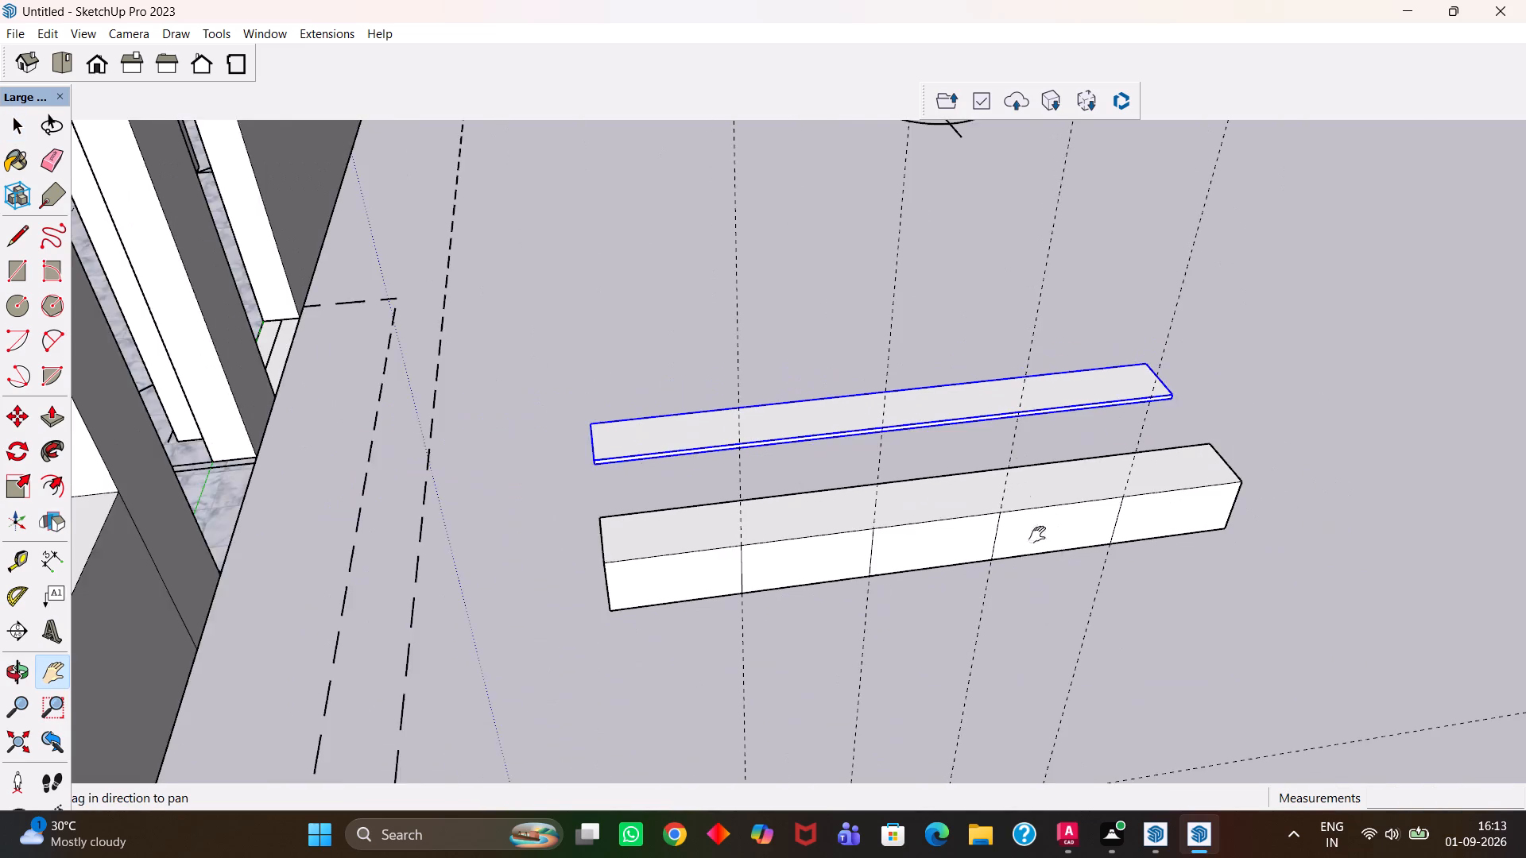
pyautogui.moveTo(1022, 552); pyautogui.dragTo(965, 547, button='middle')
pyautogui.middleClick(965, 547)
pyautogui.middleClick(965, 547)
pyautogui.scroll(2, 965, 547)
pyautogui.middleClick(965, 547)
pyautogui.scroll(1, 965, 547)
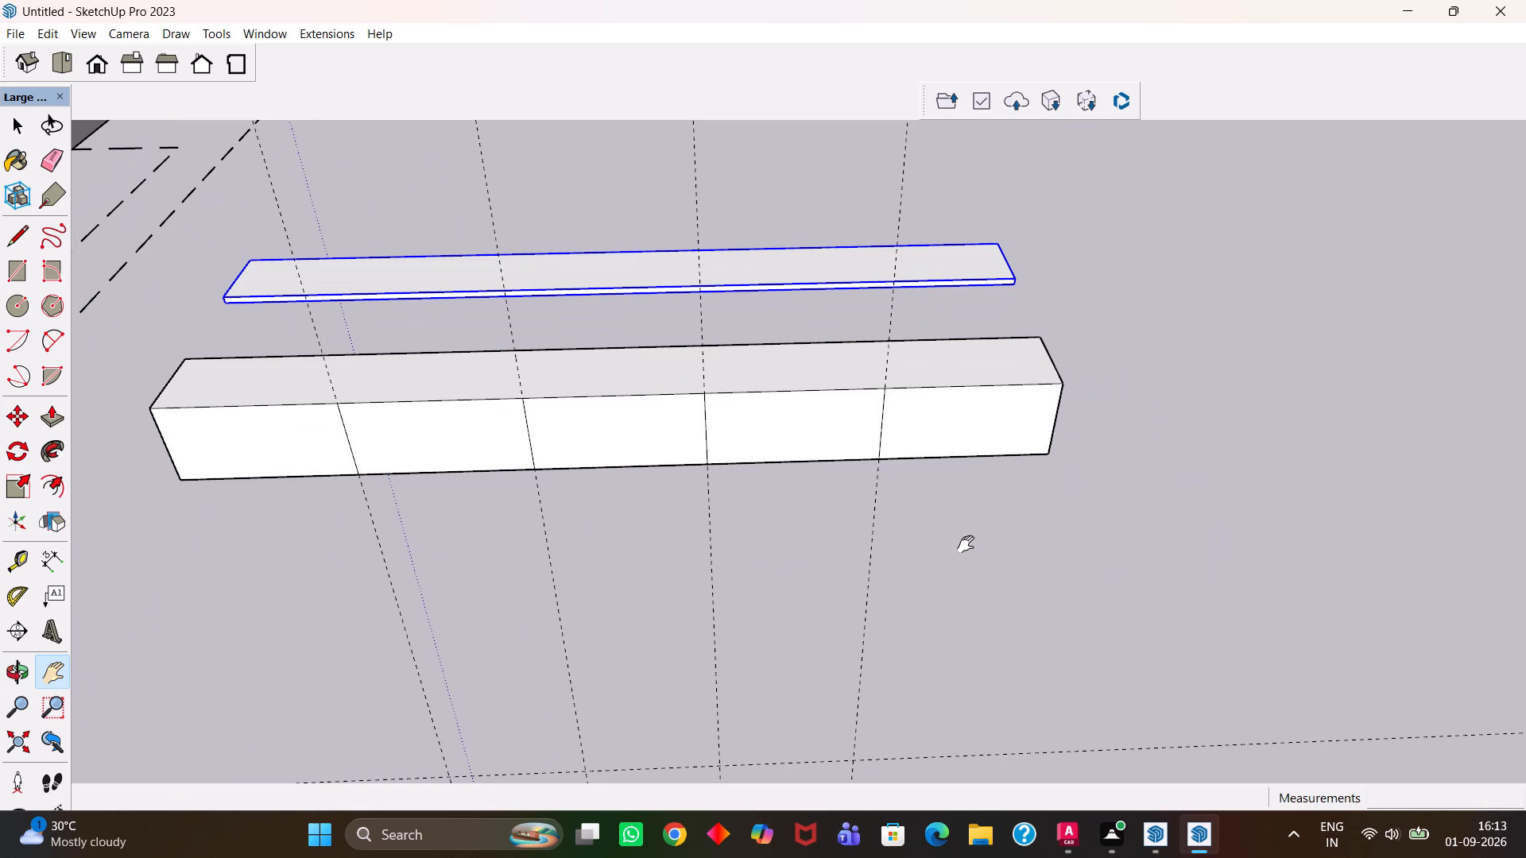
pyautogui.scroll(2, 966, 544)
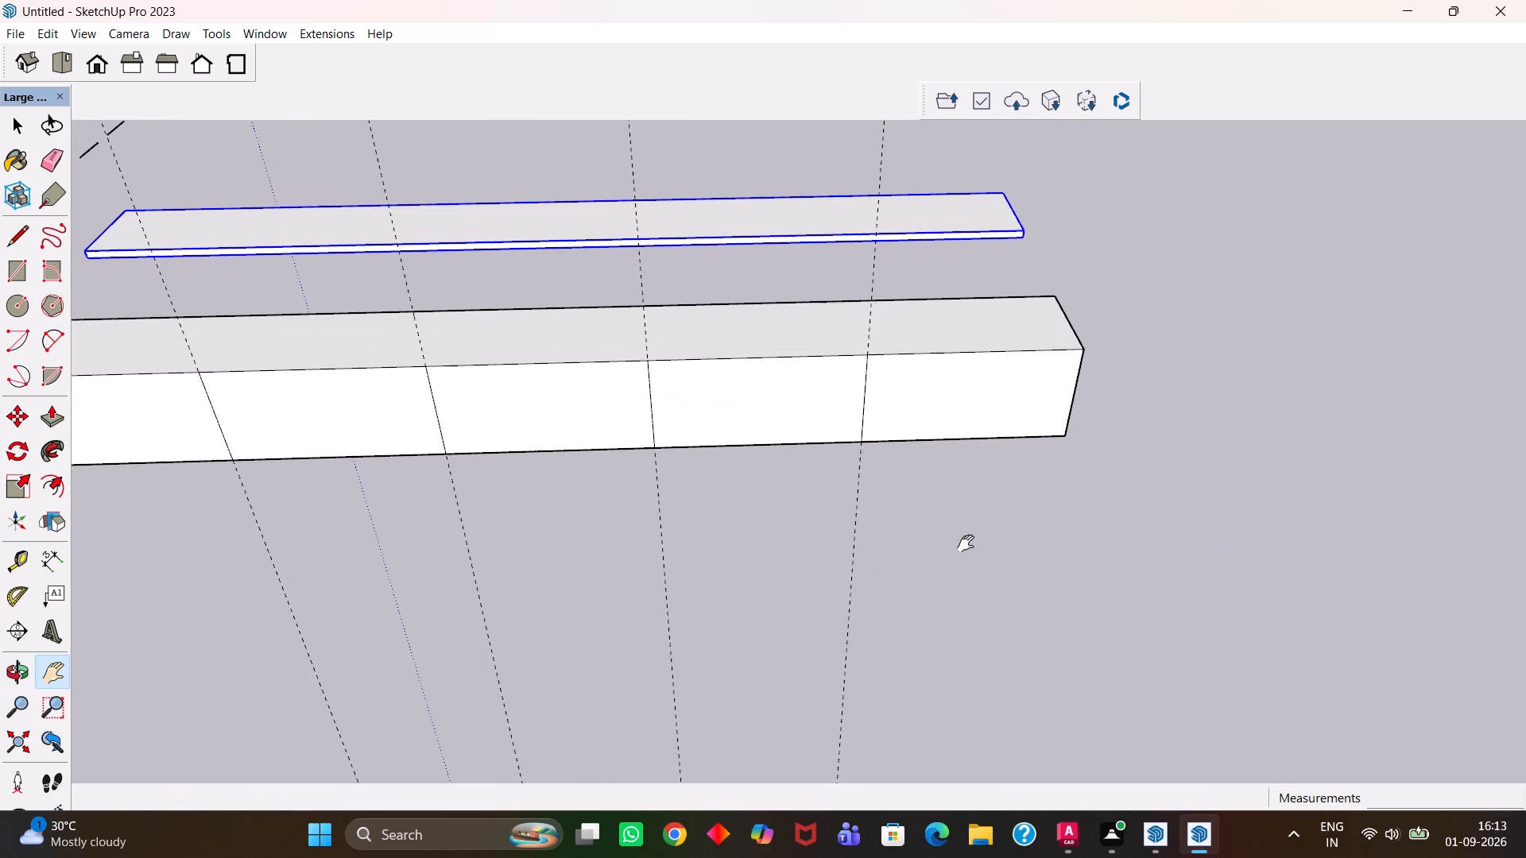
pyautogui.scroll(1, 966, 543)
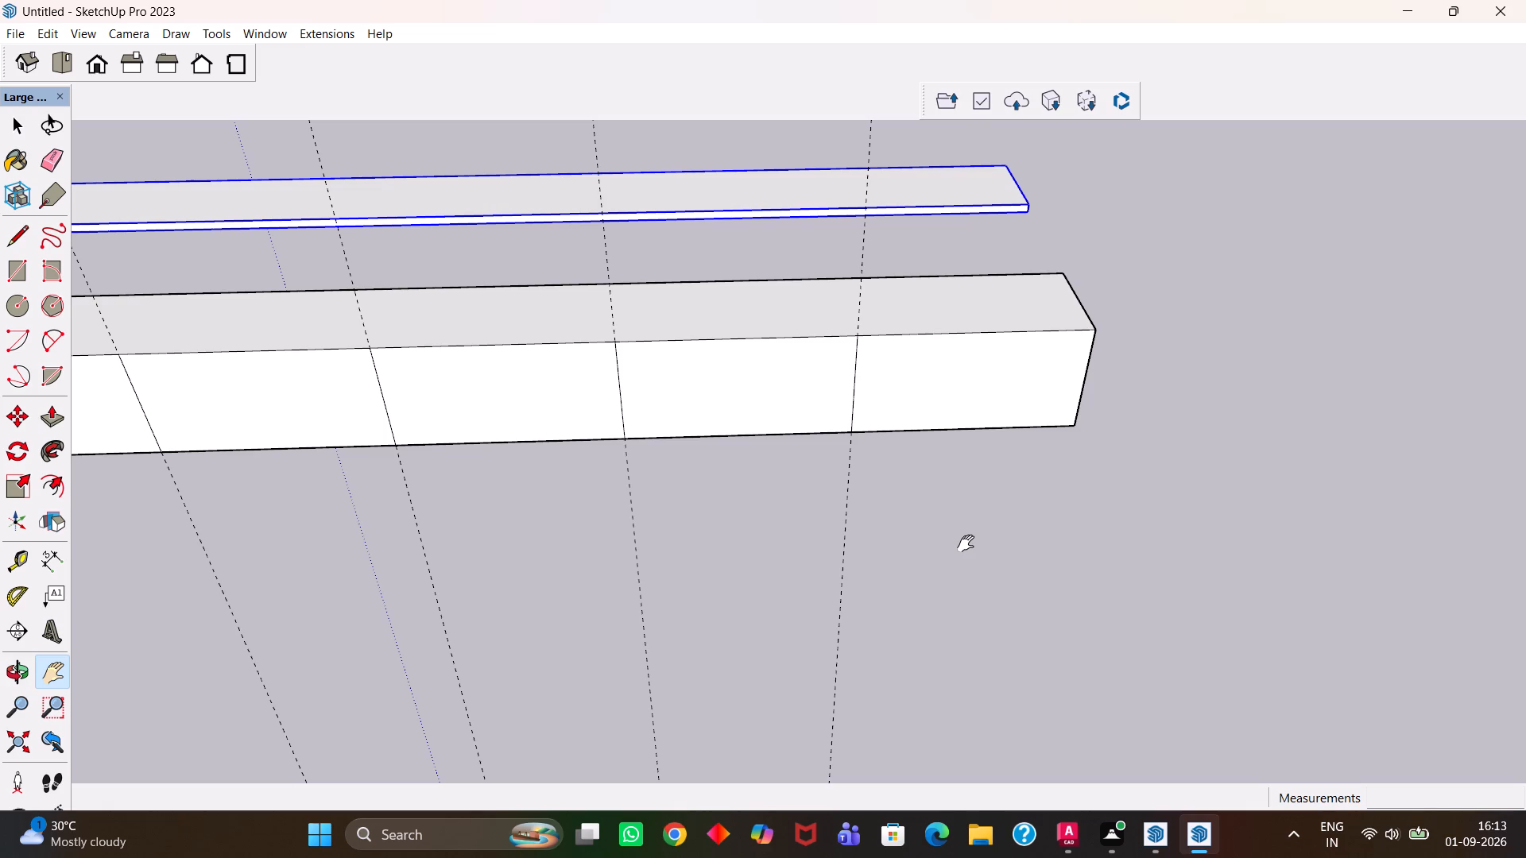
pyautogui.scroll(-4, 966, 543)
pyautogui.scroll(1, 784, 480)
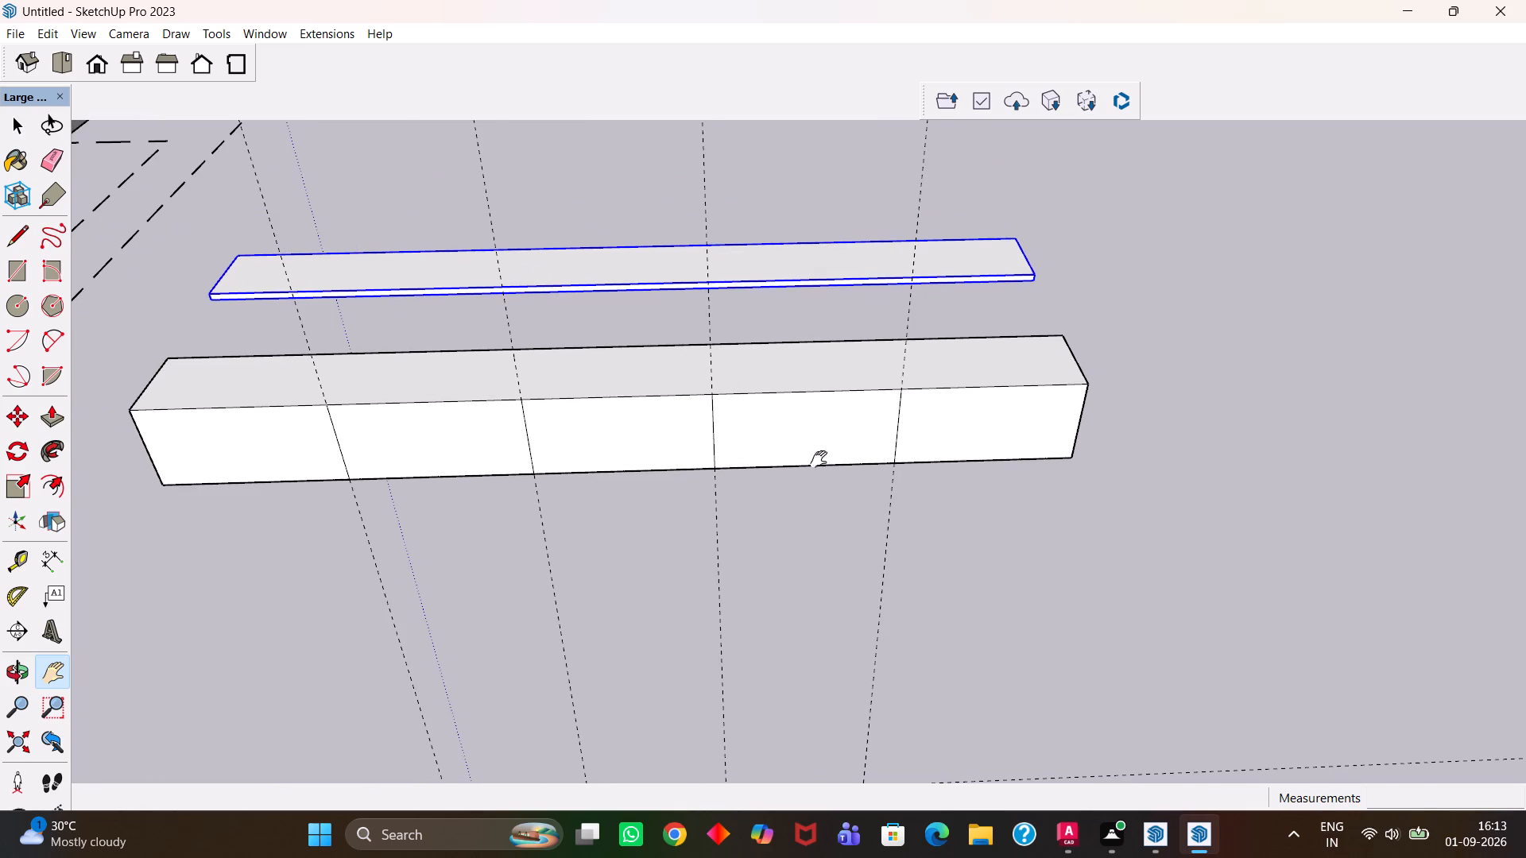
# Push the box's end front panel farthest from the house inward by 18 mm with Push/Pull.
pyautogui.moveTo(954, 500); pyautogui.dragTo(991, 535)
pyautogui.scroll(-2, 993, 533)
pyautogui.moveTo(990, 529); pyautogui.dragTo(993, 549, button='middle')
pyautogui.scroll(1, 990, 529)
pyautogui.press('space')
pyautogui.click(991, 475)
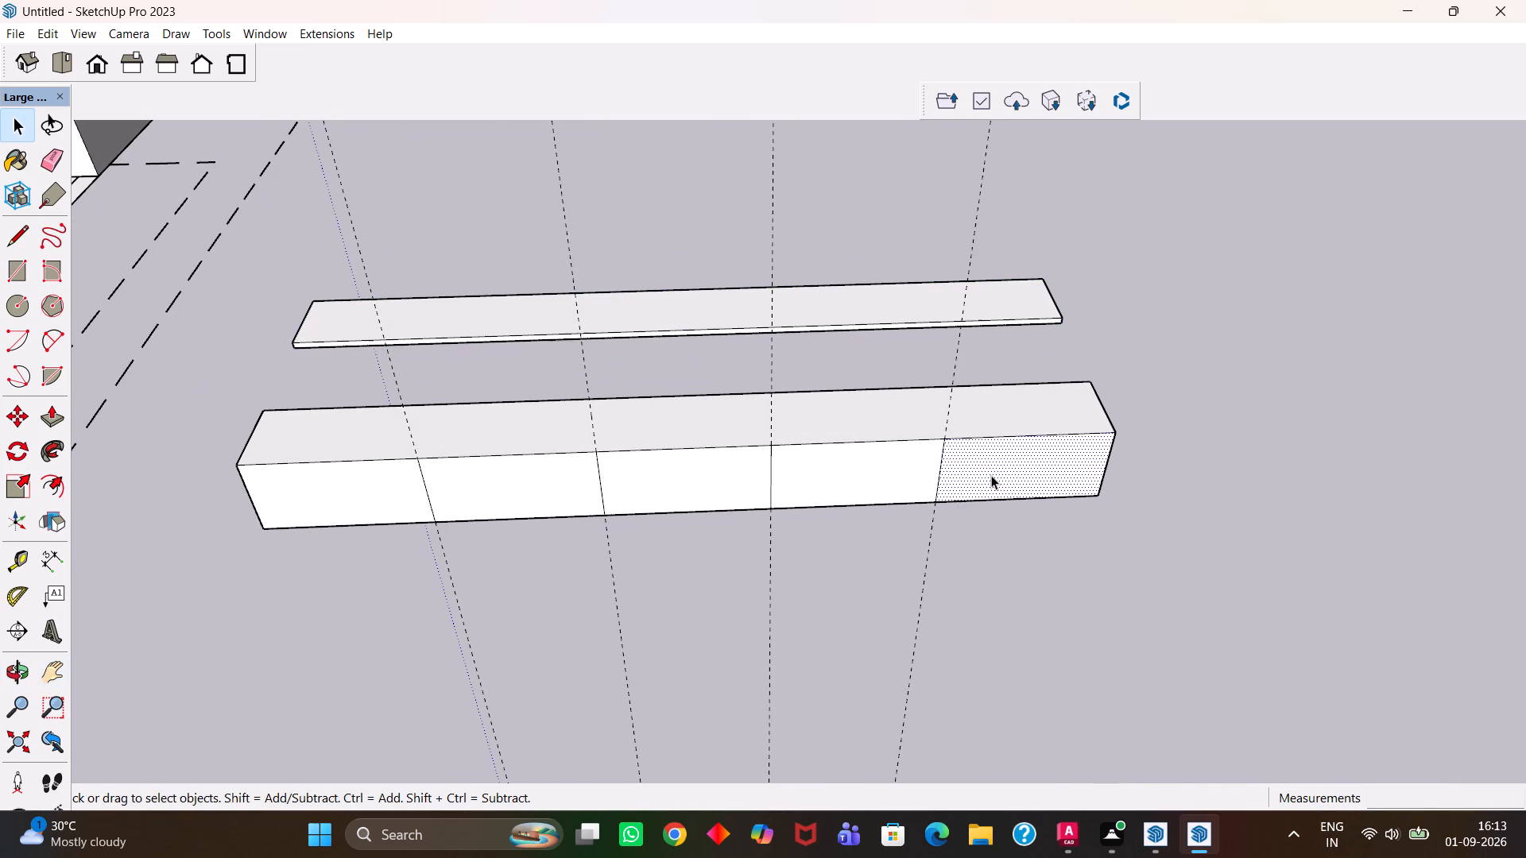
pyautogui.press('p')
pyautogui.click(988, 478)
pyautogui.write('18mm')
pyautogui.press('Return')
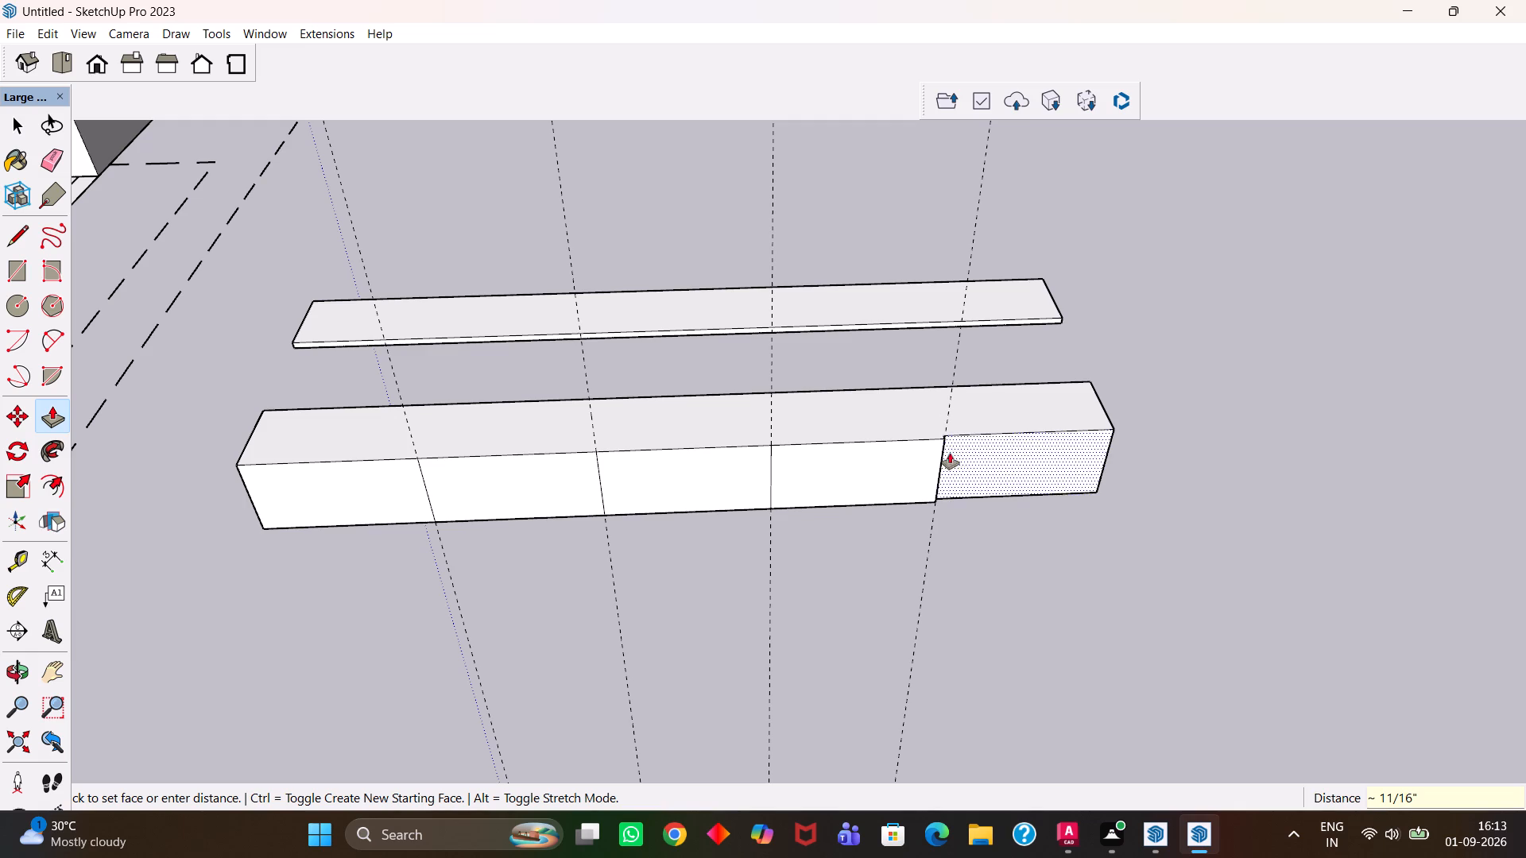
# Push the other four front panels of the box inward to match the recessed end panel's depth.
pyautogui.click(926, 470)
pyautogui.click(960, 450)
pyautogui.click(743, 461)
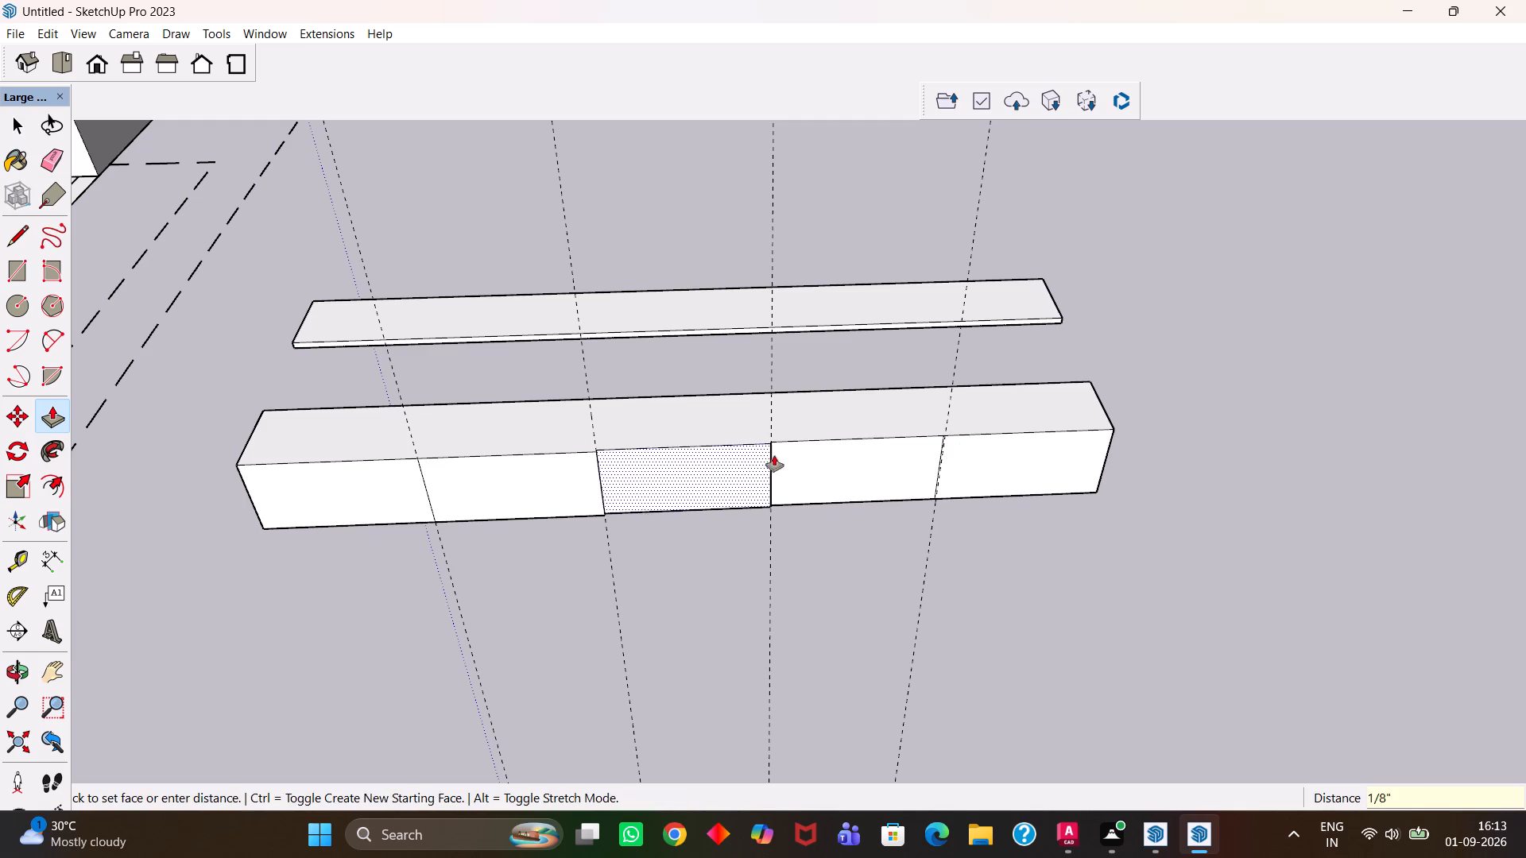
pyautogui.click(799, 453)
pyautogui.click(581, 470)
pyautogui.click(635, 455)
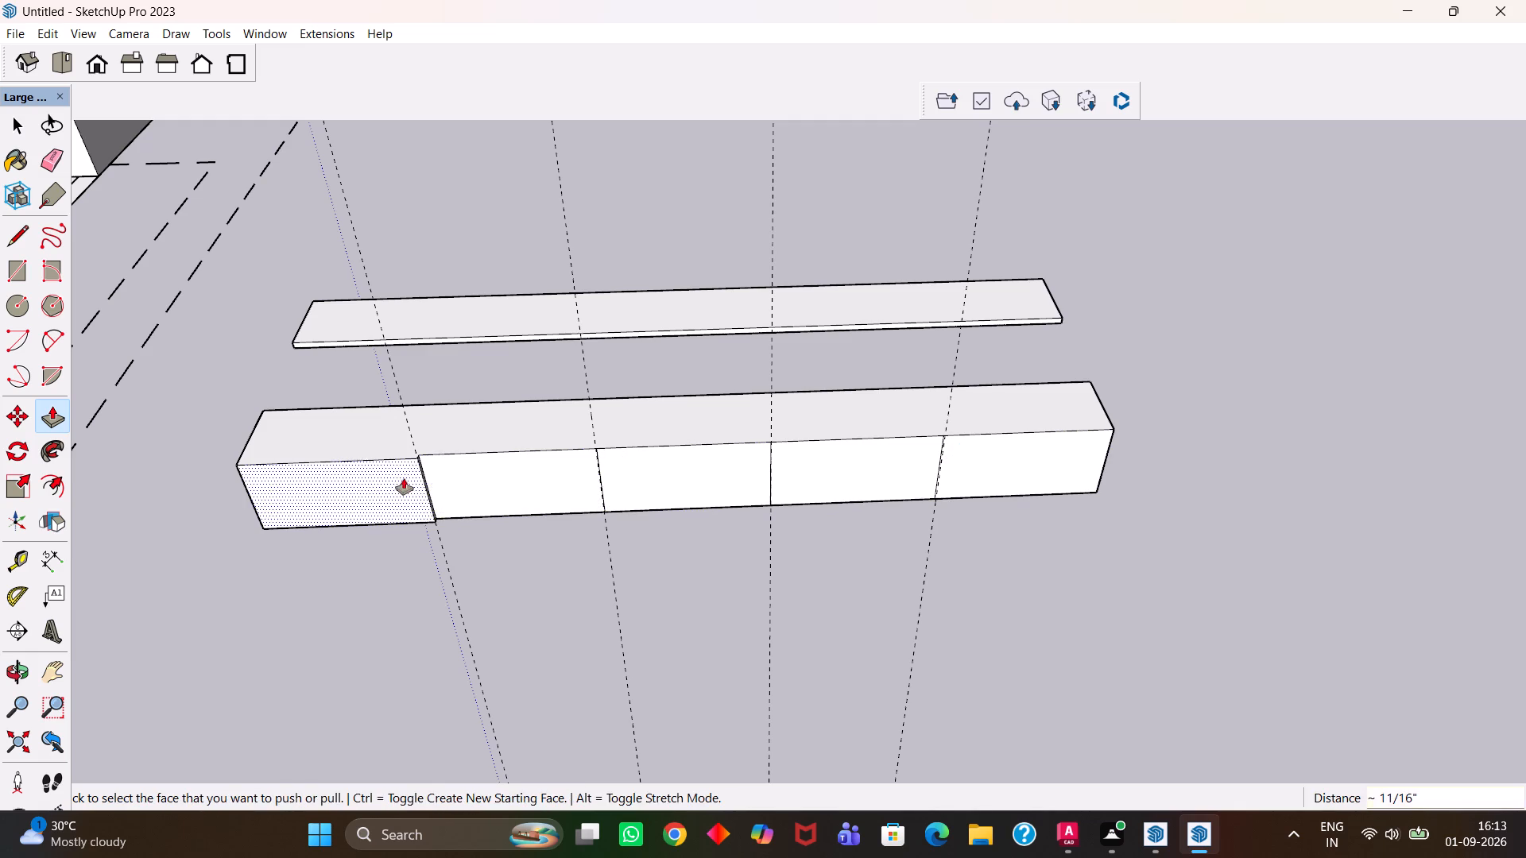
pyautogui.click(404, 478)
pyautogui.click(471, 466)
# Copy the end front panel's face farthest from the house to the open area about 2' 4 3/4" away, in front of the box.
pyautogui.scroll(-4, 474, 472)
pyautogui.press('h')
pyautogui.press('space')
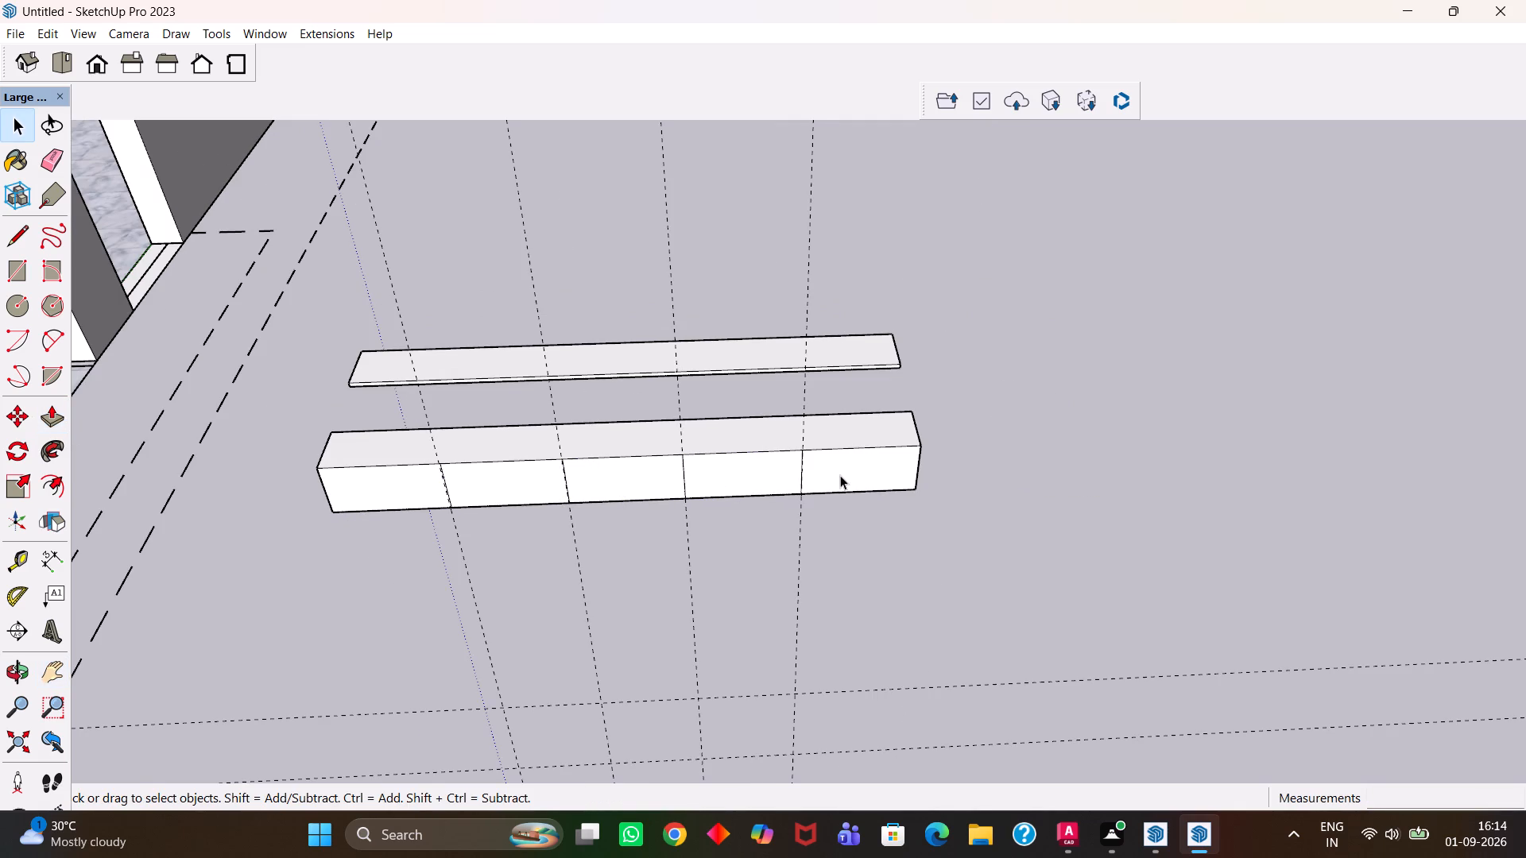
pyautogui.click(840, 475)
pyautogui.press('m')
pyautogui.click(841, 474)
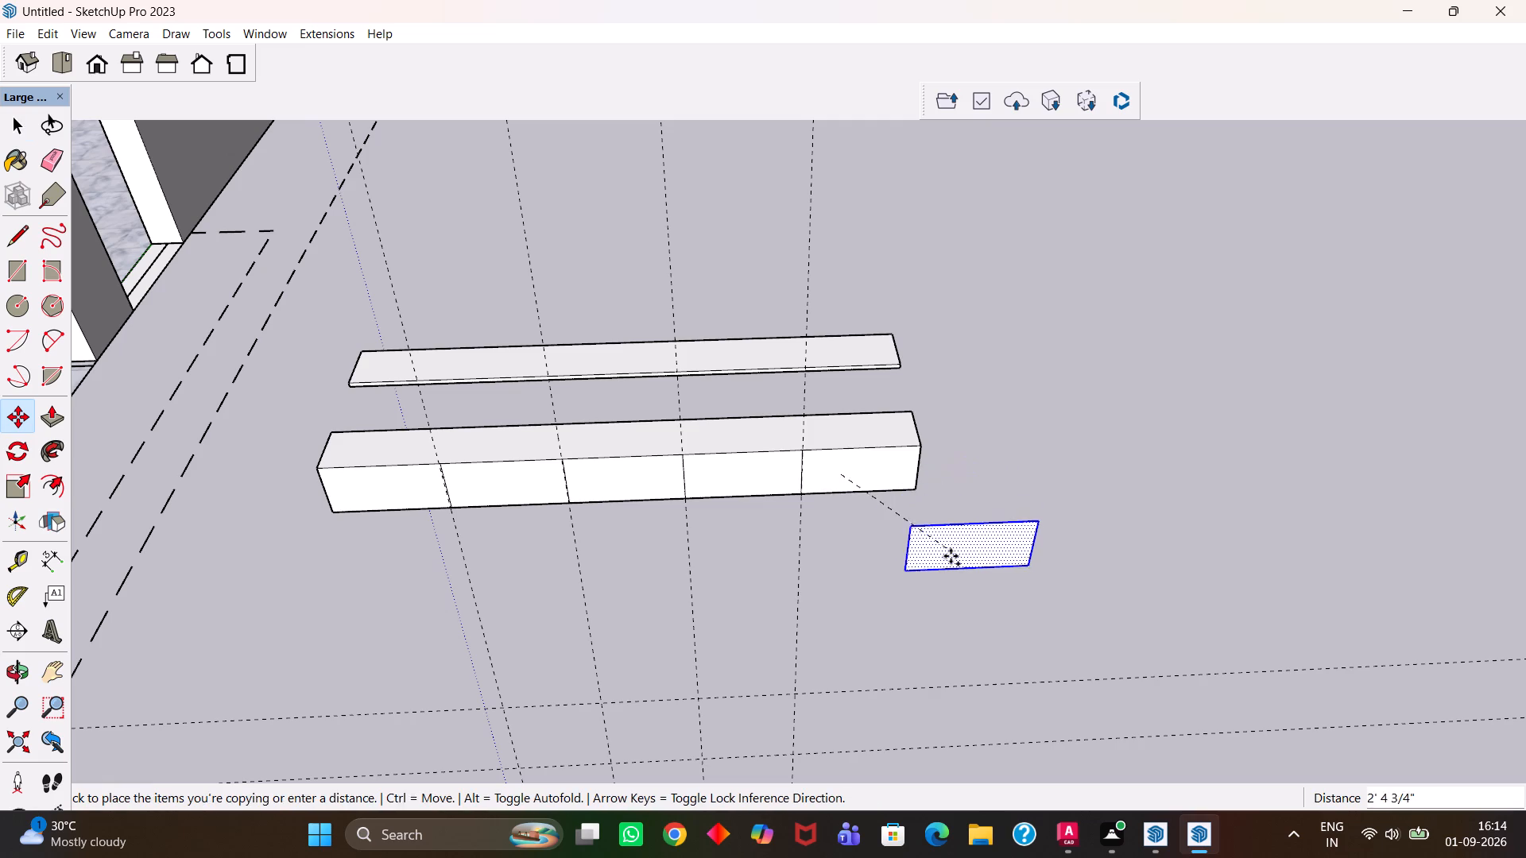
pyautogui.click(951, 556)
# Extrude the copied panel face by 18 mm with Push/Pull.
pyautogui.scroll(2, 951, 556)
pyautogui.press('p')
pyautogui.click(951, 556)
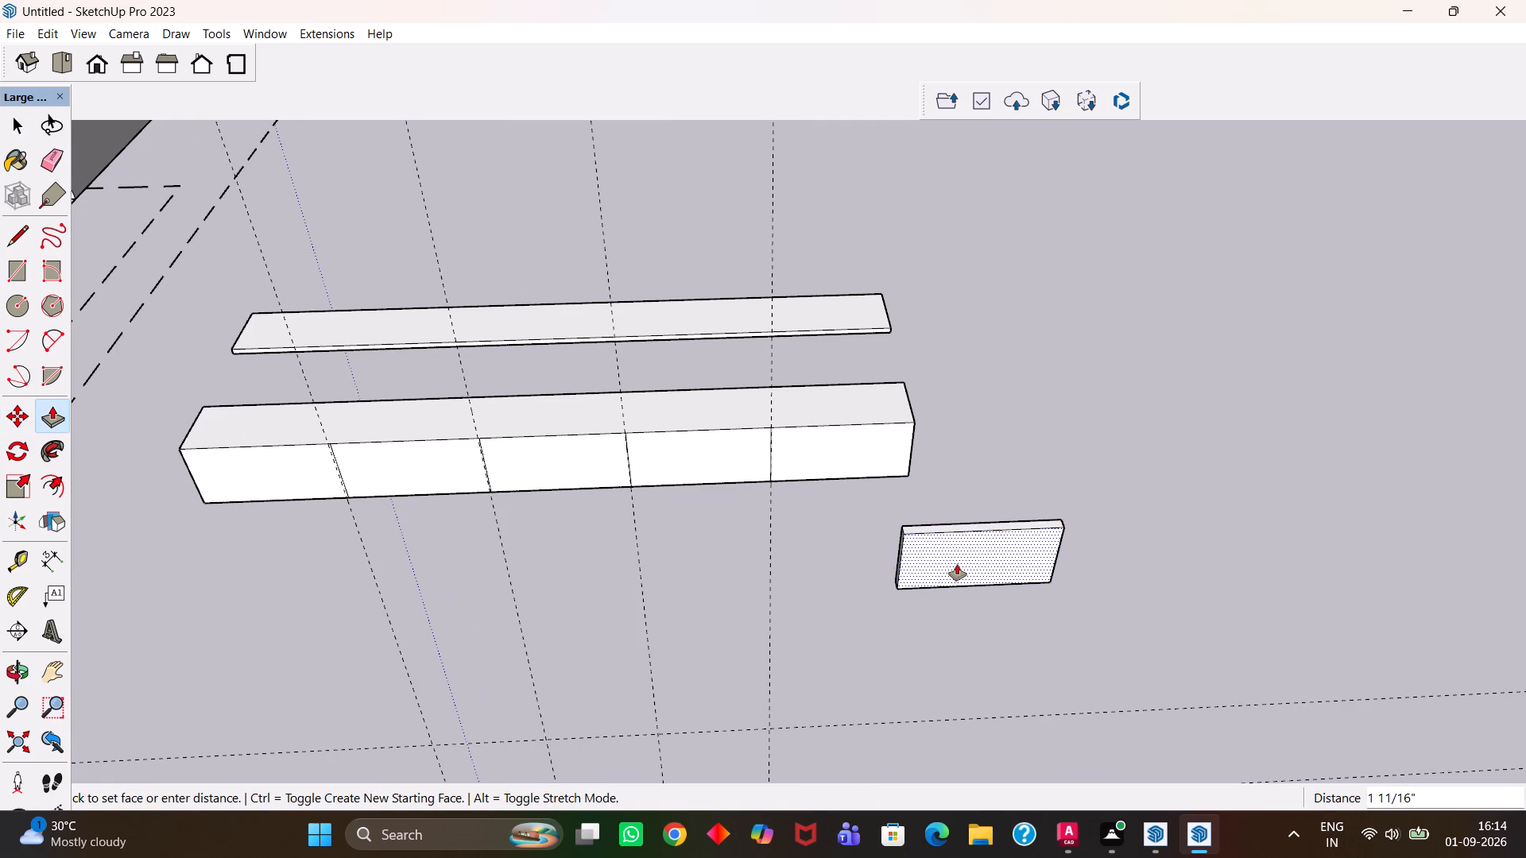
pyautogui.write('18mm')
pyautogui.press('Return')
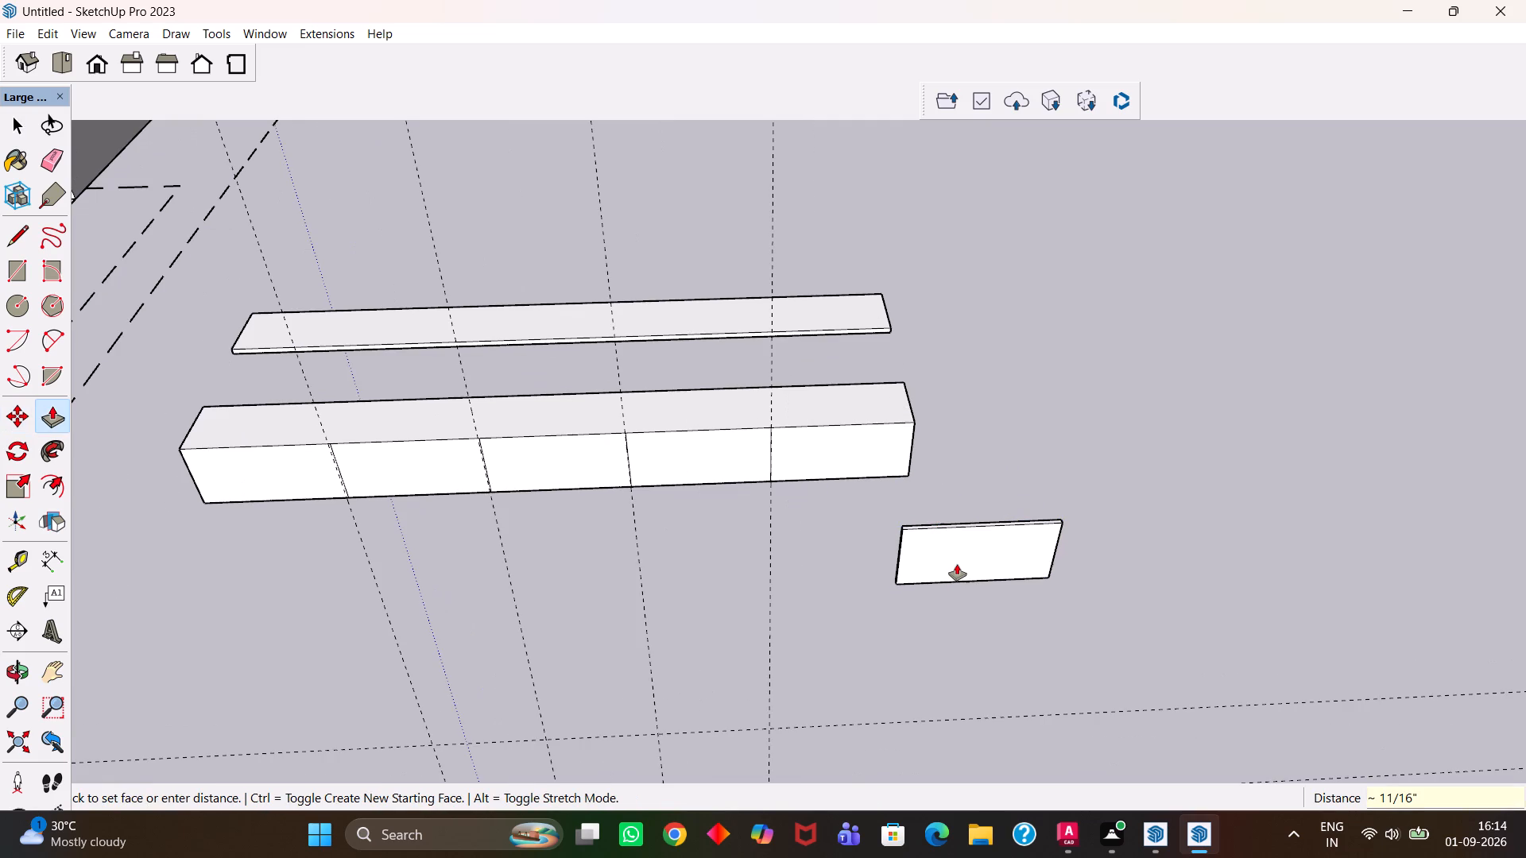
# Select the whole extruded door panel with its connected geometry and make it a group.
pyautogui.press('h')
pyautogui.scroll(3, 957, 564)
pyautogui.press('space')
pyautogui.tripleClick(959, 553)
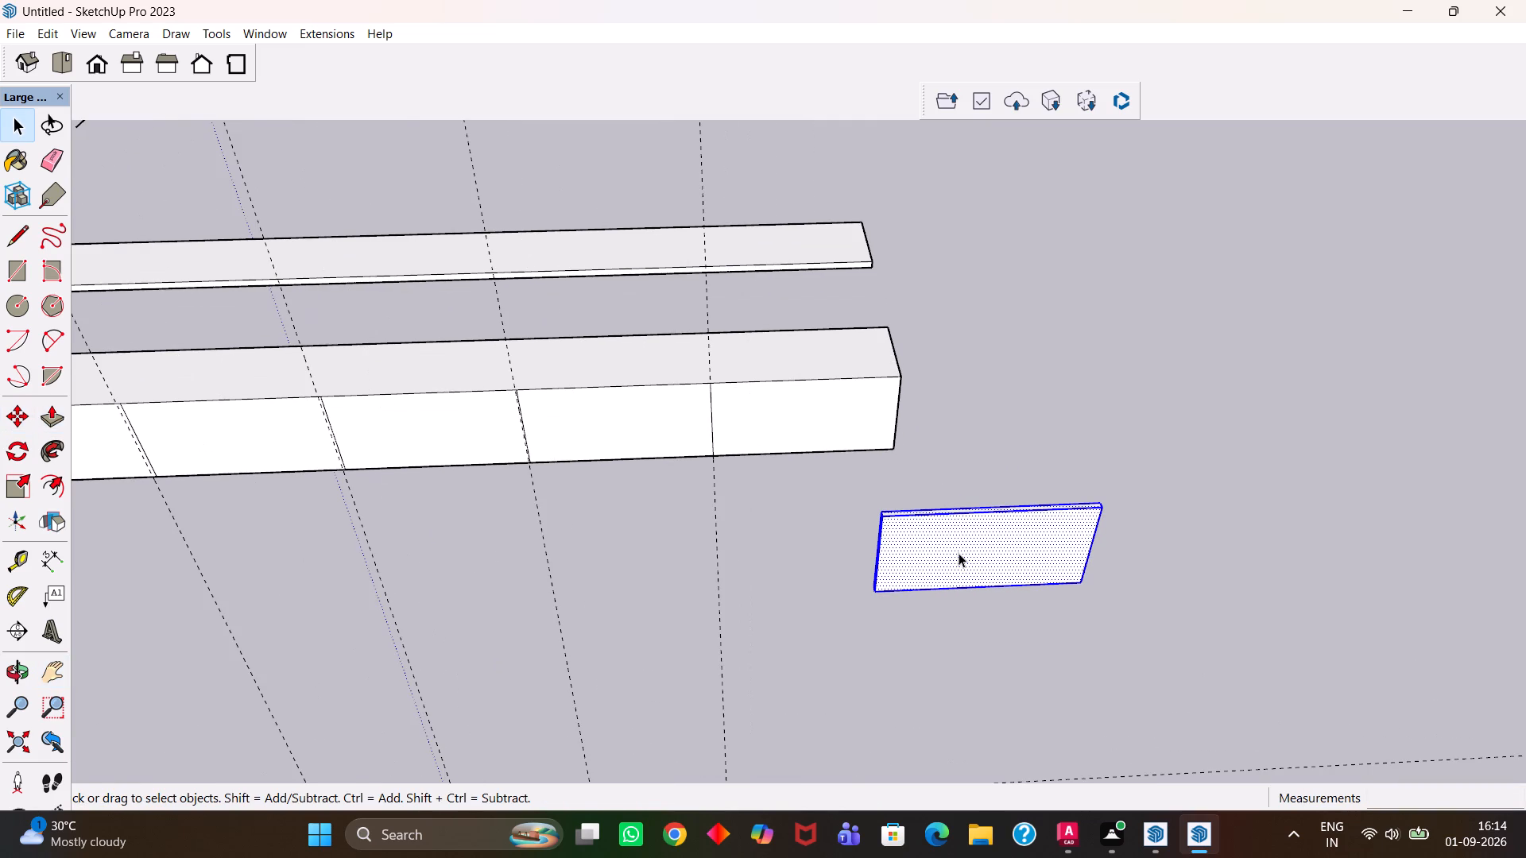
pyautogui.click(959, 553)
pyautogui.rightClick(959, 553)
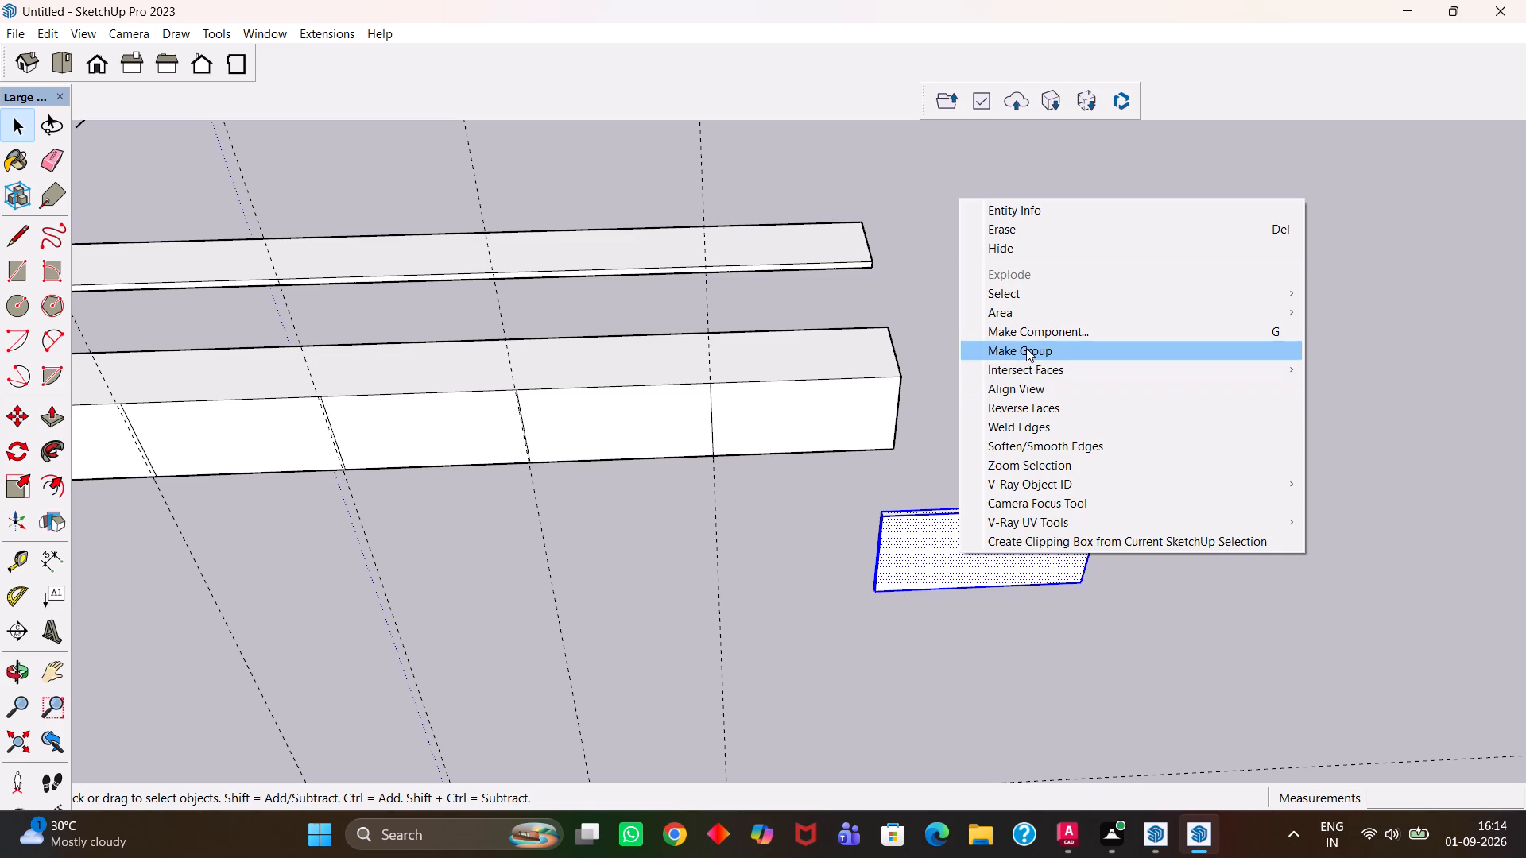
pyautogui.click(1026, 348)
# Inside the door panel group, push the narrow side face nearest the other front panels inward by 4 mm.
pyautogui.scroll(7, 834, 566)
pyautogui.moveTo(846, 568); pyautogui.dragTo(972, 544, button='middle')
pyautogui.scroll(4, 995, 536)
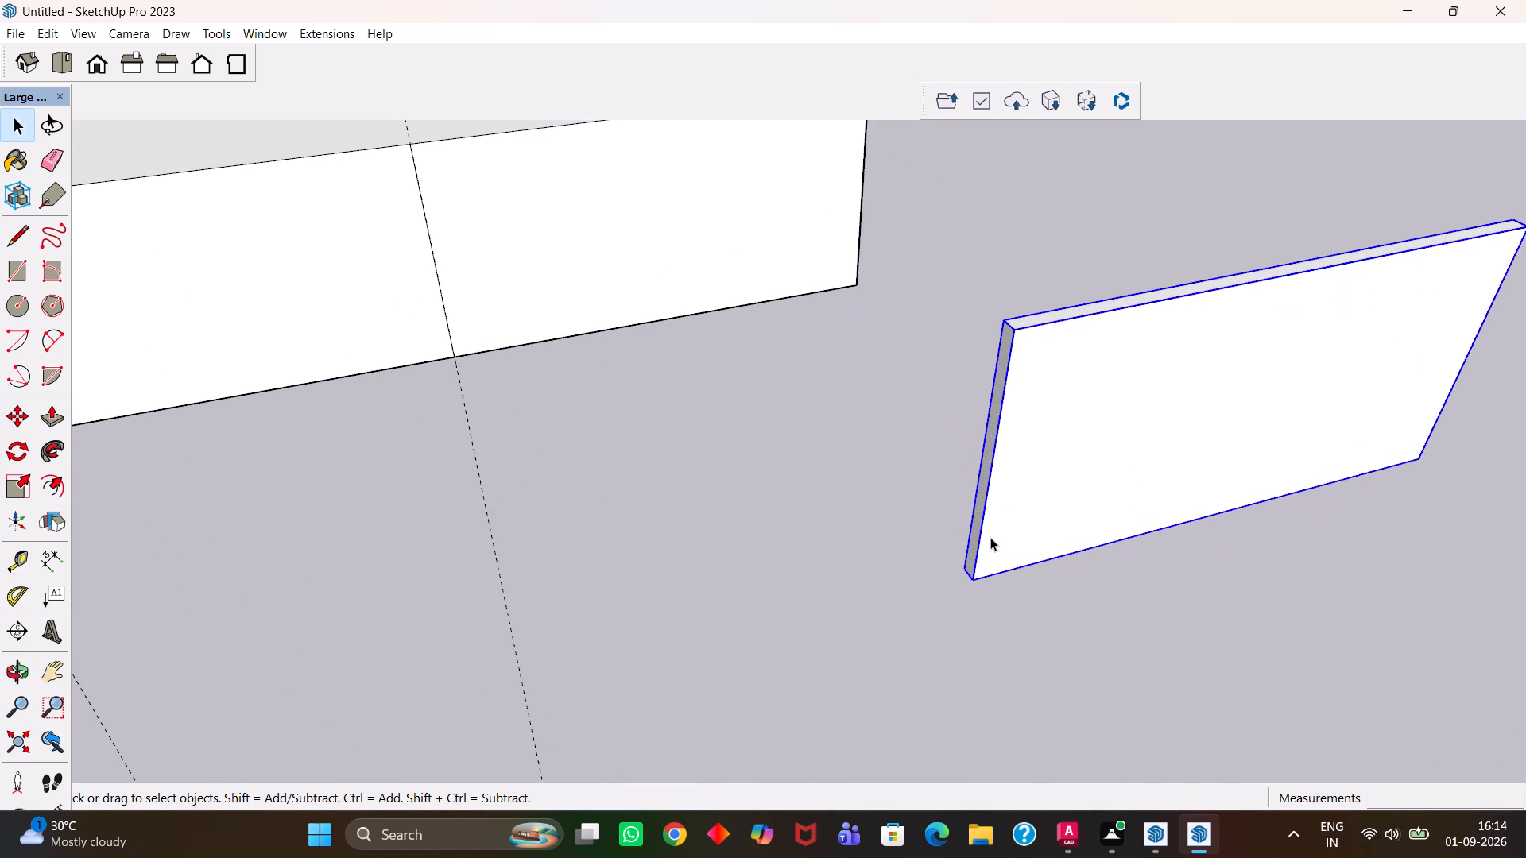
pyautogui.scroll(4, 990, 537)
pyautogui.press('space')
pyautogui.doubleClick(968, 531)
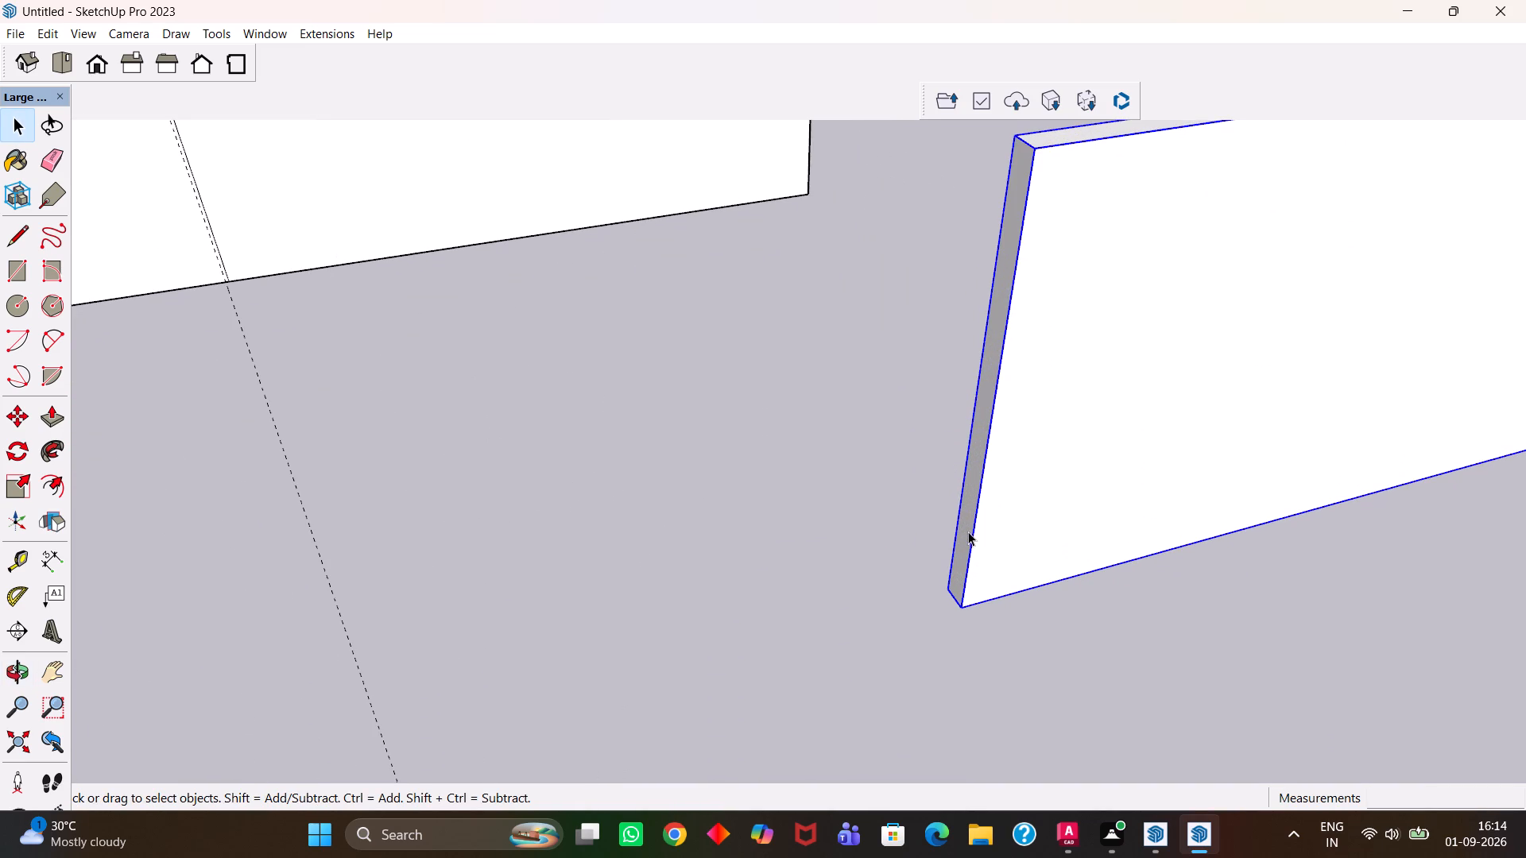
pyautogui.click(967, 531)
pyautogui.press('p')
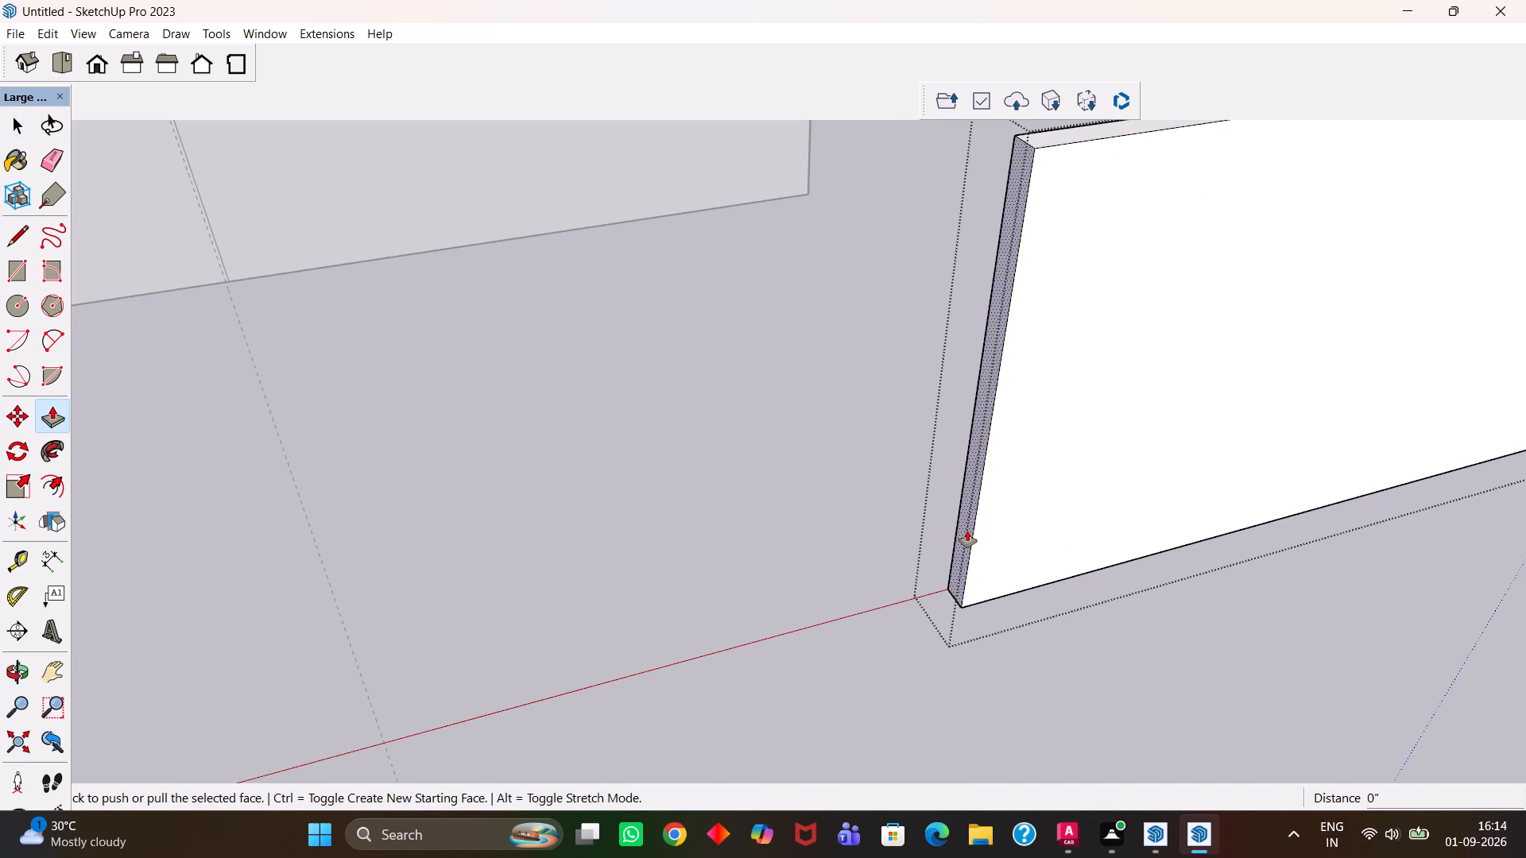
pyautogui.click(967, 531)
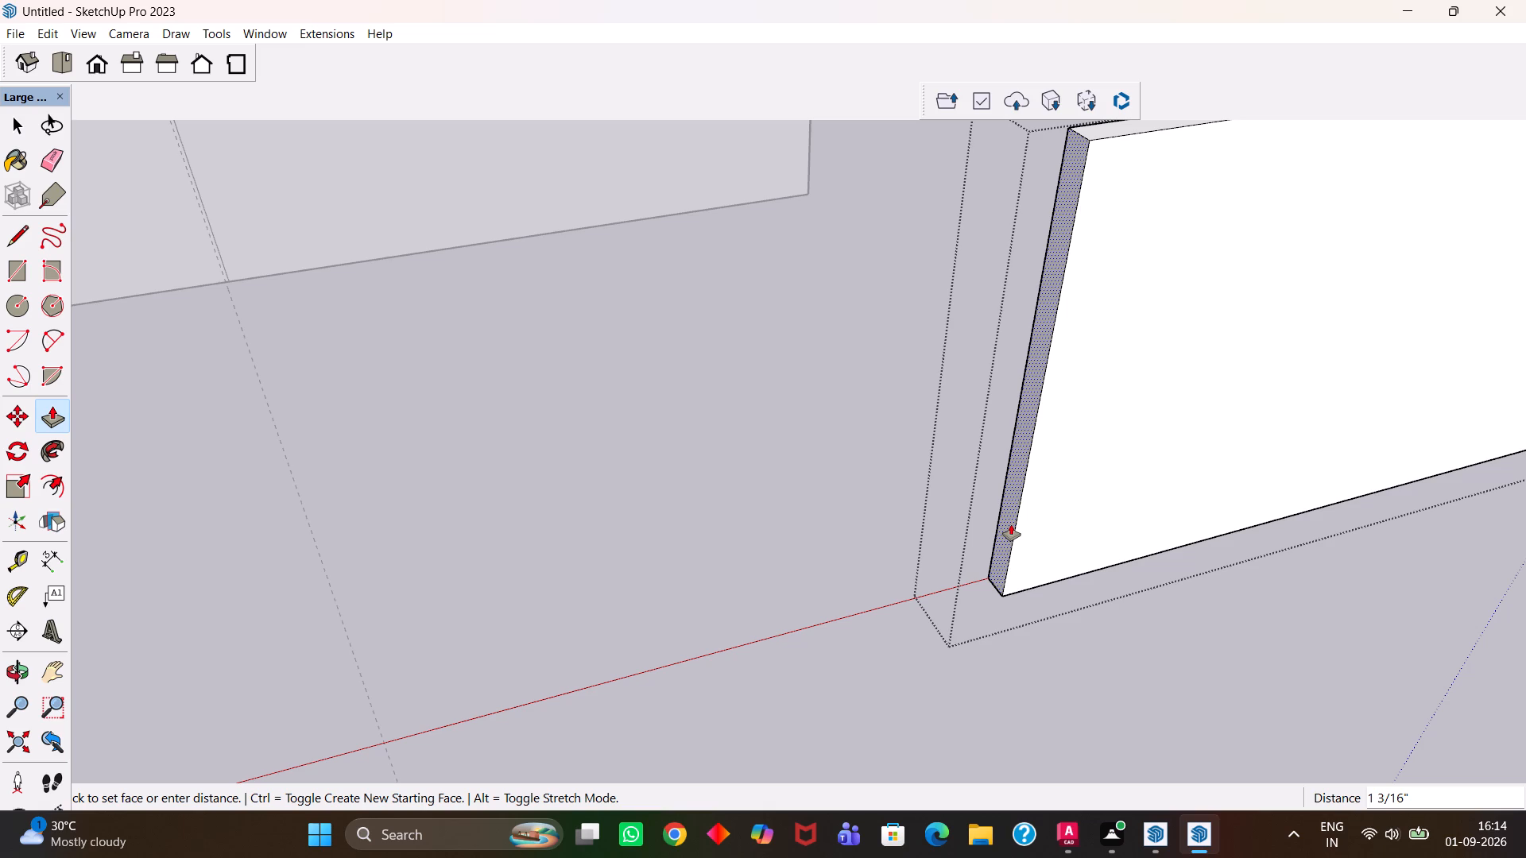
pyautogui.write('4mm')
pyautogui.press('Return')
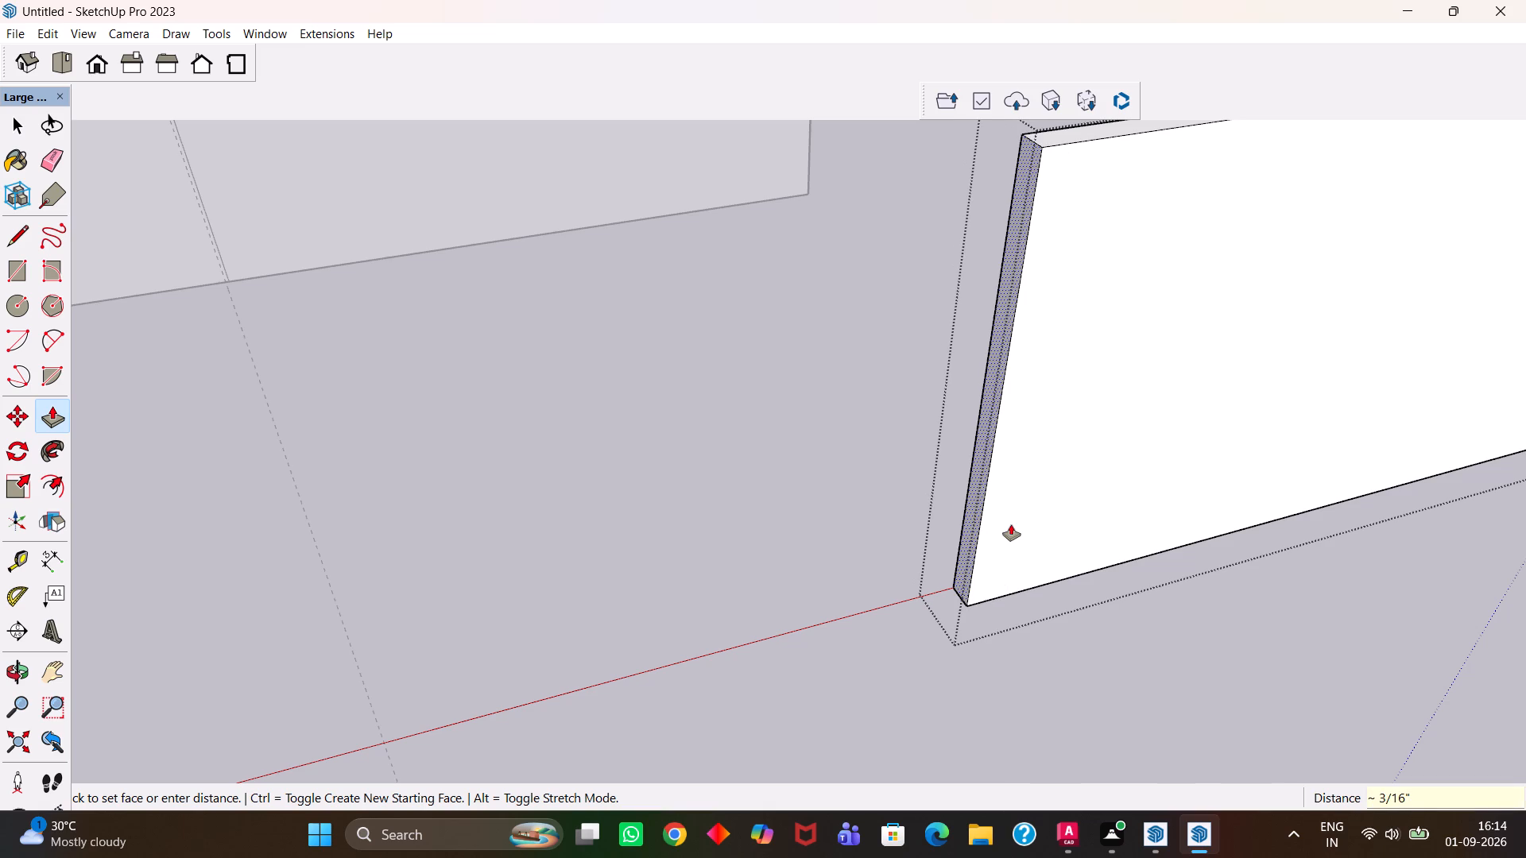
pyautogui.scroll(-6, 1011, 524)
pyautogui.press('h')
pyautogui.scroll(-9, 1011, 522)
pyautogui.scroll(1, 1098, 477)
pyautogui.moveTo(1098, 477); pyautogui.dragTo(1042, 524, button='middle')
pyautogui.scroll(-2, 1028, 530)
pyautogui.press('space')
pyautogui.click(1118, 306)
# Move the panel group by its top corner onto the recessed end front of the box, aligning with the box's top corner.
pyautogui.click(1124, 508)
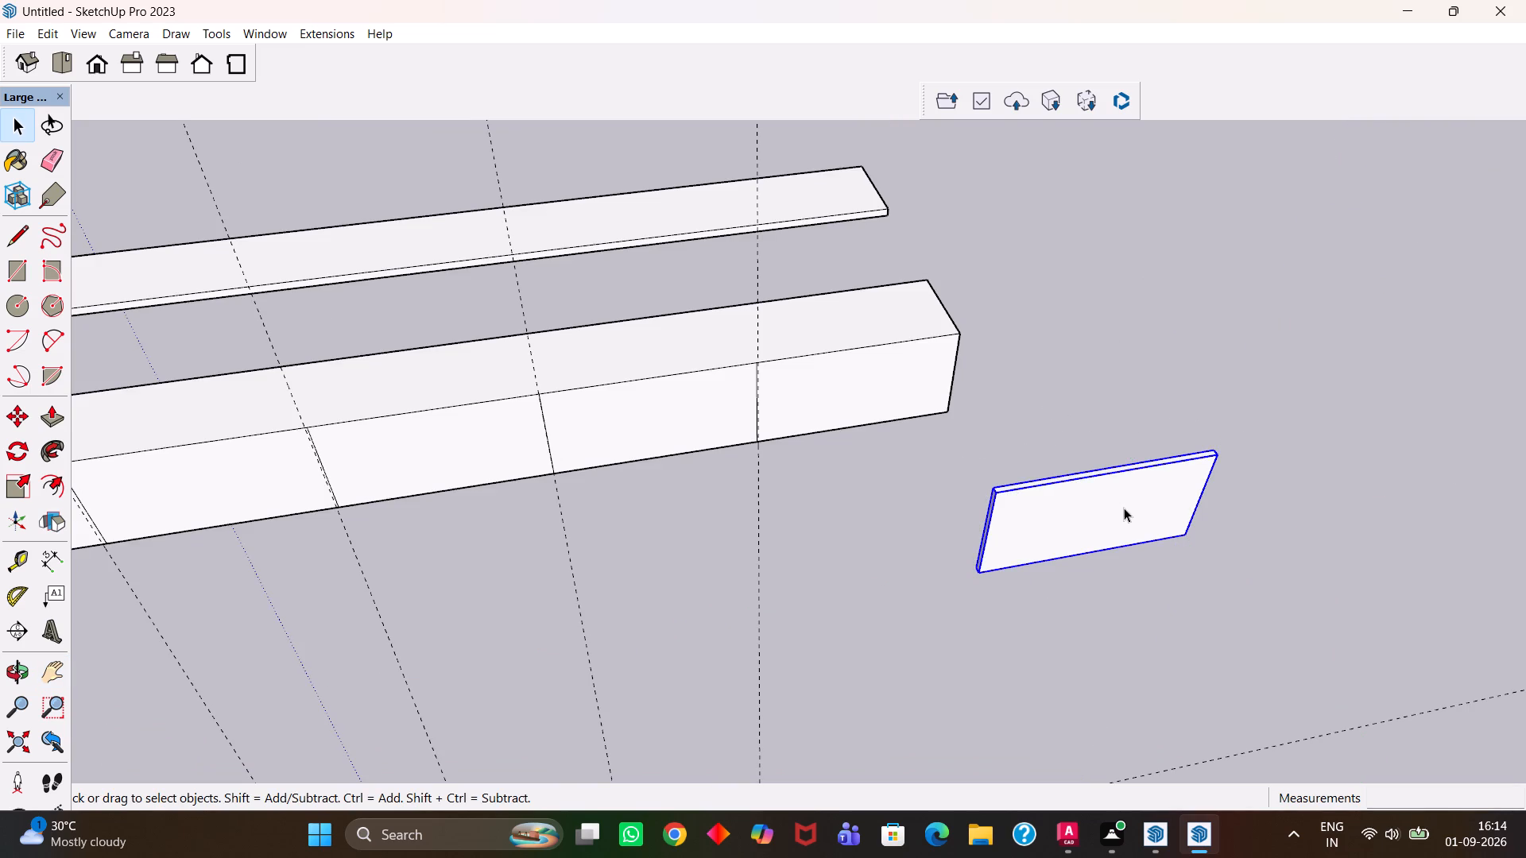
pyautogui.moveTo(1123, 497); pyautogui.dragTo(1117, 517, button='middle')
pyautogui.scroll(4, 1117, 517)
pyautogui.press('m')
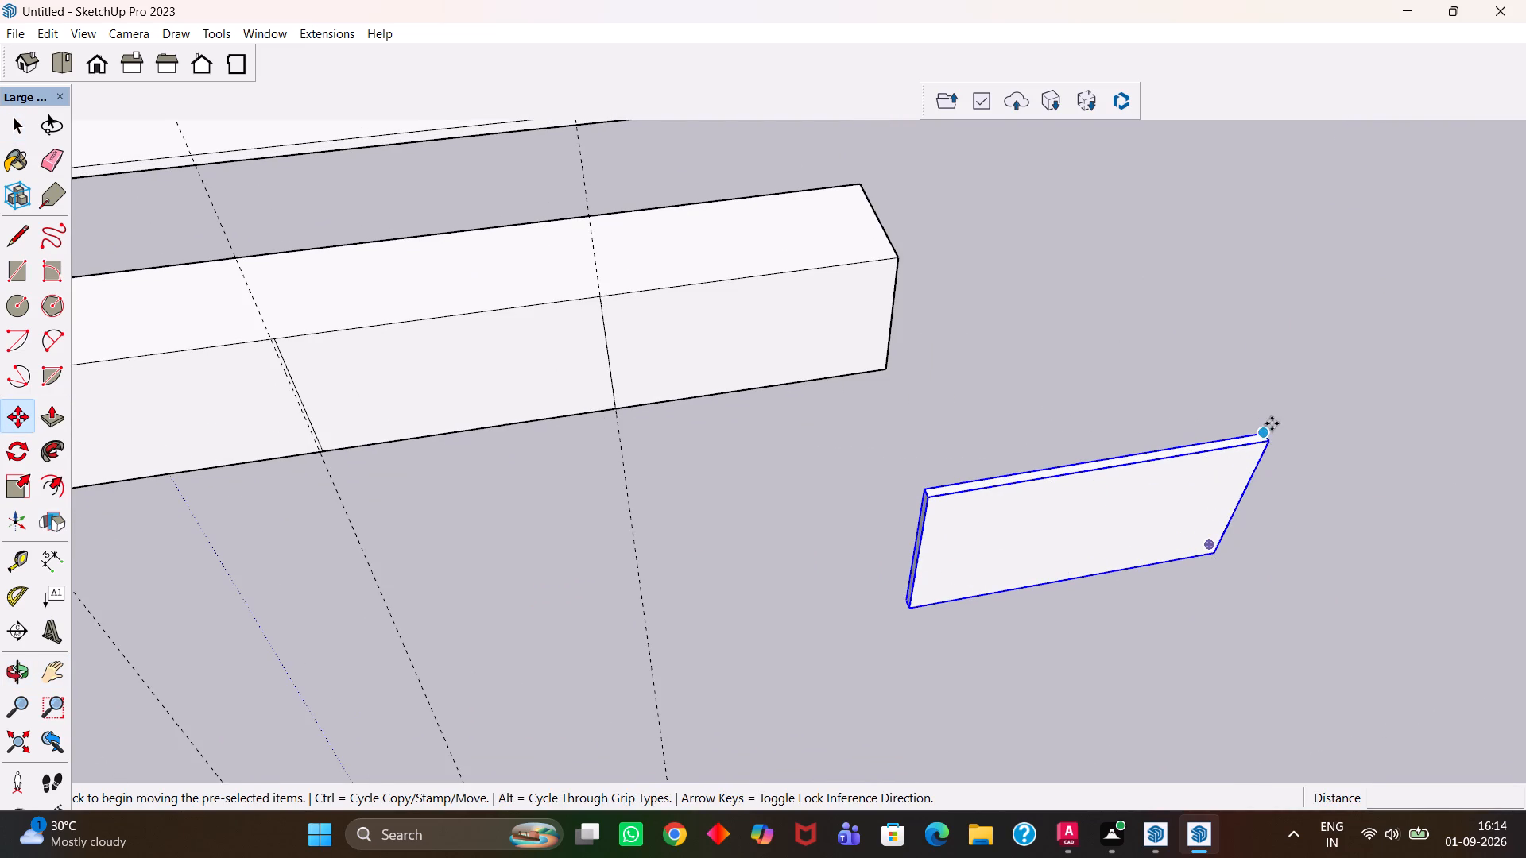
pyautogui.click(1271, 429)
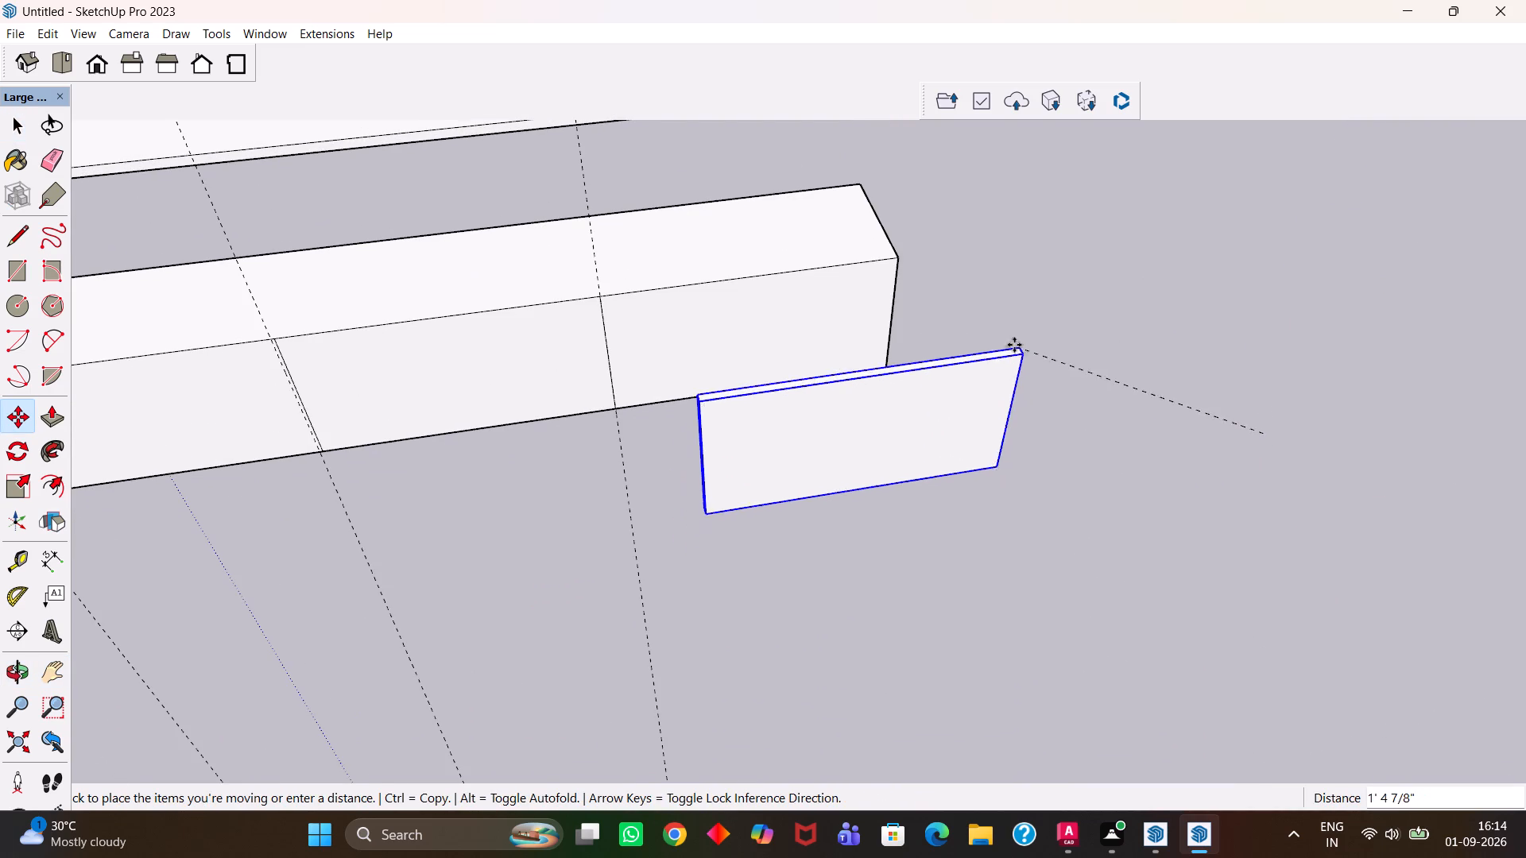
pyautogui.scroll(1, 952, 326)
pyautogui.click(897, 247)
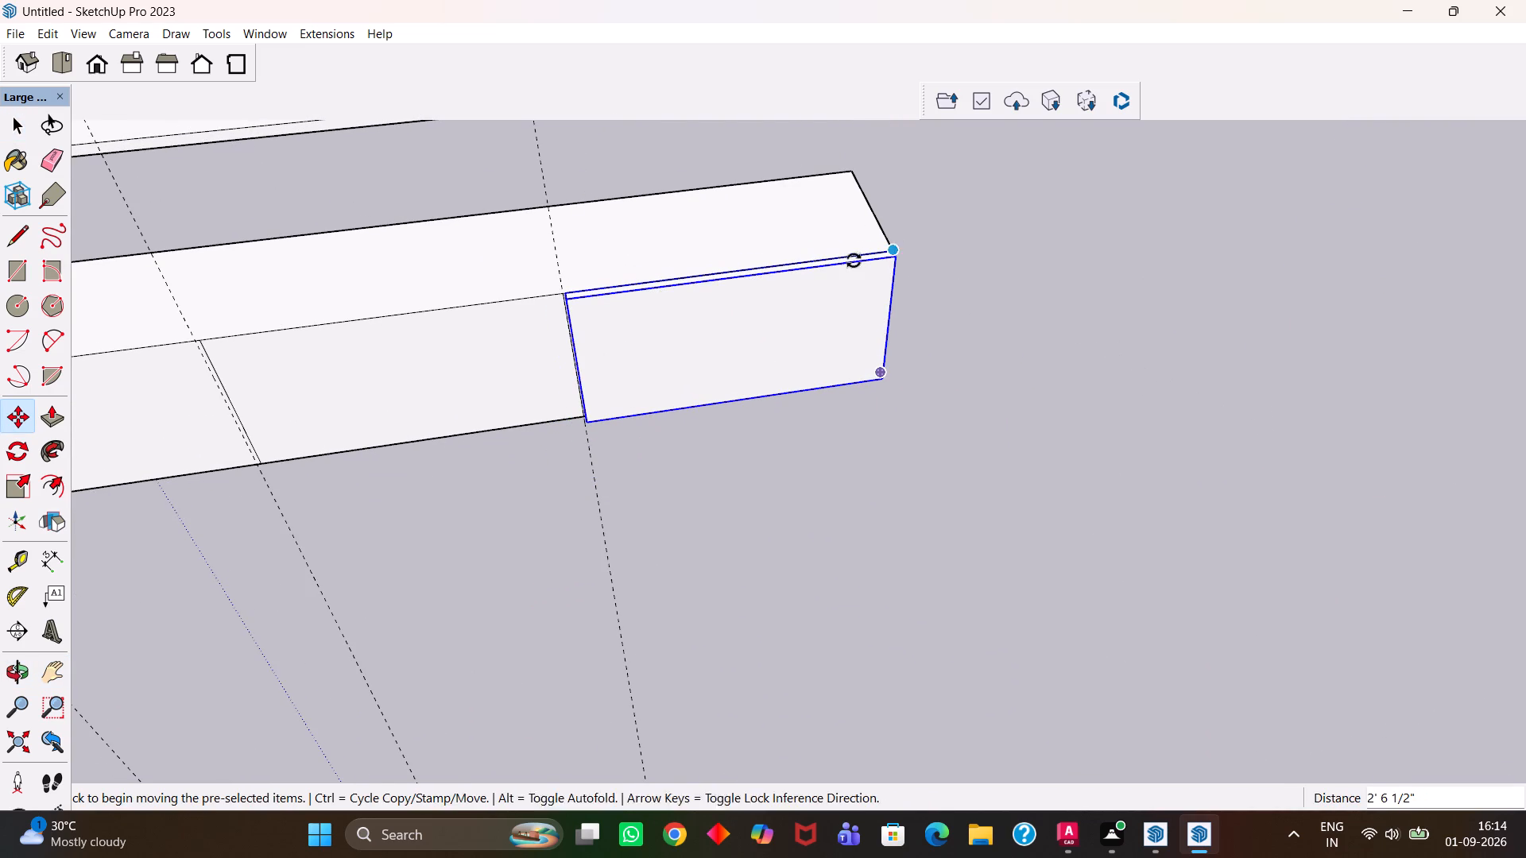
# Copy the panel group along the box front to the opposite end, about 8' 5/8" away, and divide the copies with /4.
pyautogui.click(564, 288)
pyautogui.press('h')
pyautogui.scroll(-4, 482, 311)
pyautogui.moveTo(366, 340); pyautogui.dragTo(565, 340)
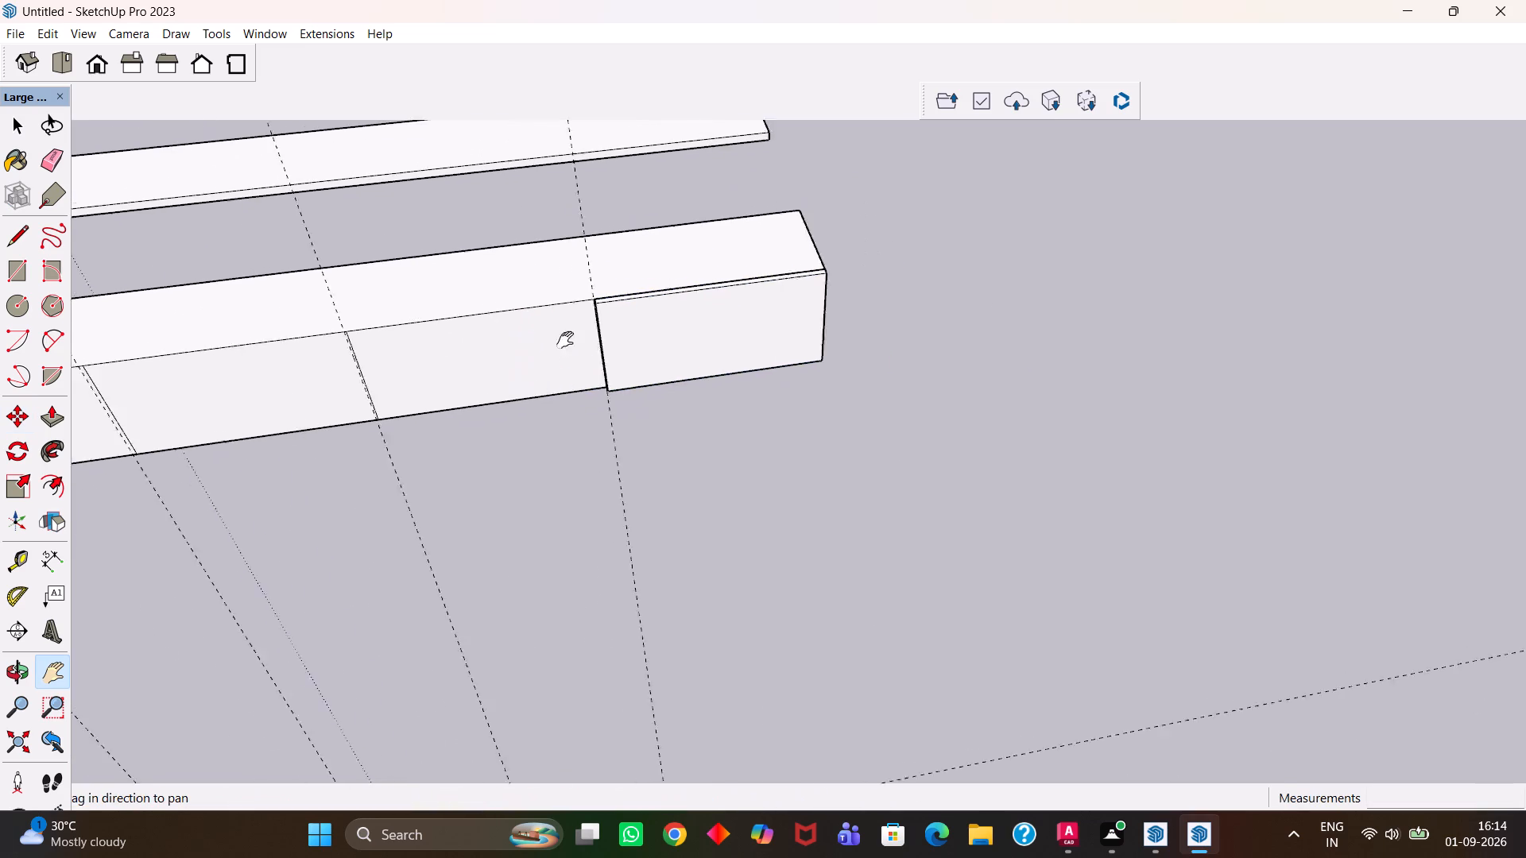
pyautogui.moveTo(565, 340); pyautogui.dragTo(794, 326)
pyautogui.moveTo(402, 375); pyautogui.dragTo(604, 333)
pyautogui.scroll(2, 517, 400)
pyautogui.moveTo(471, 404); pyautogui.dragTo(760, 369)
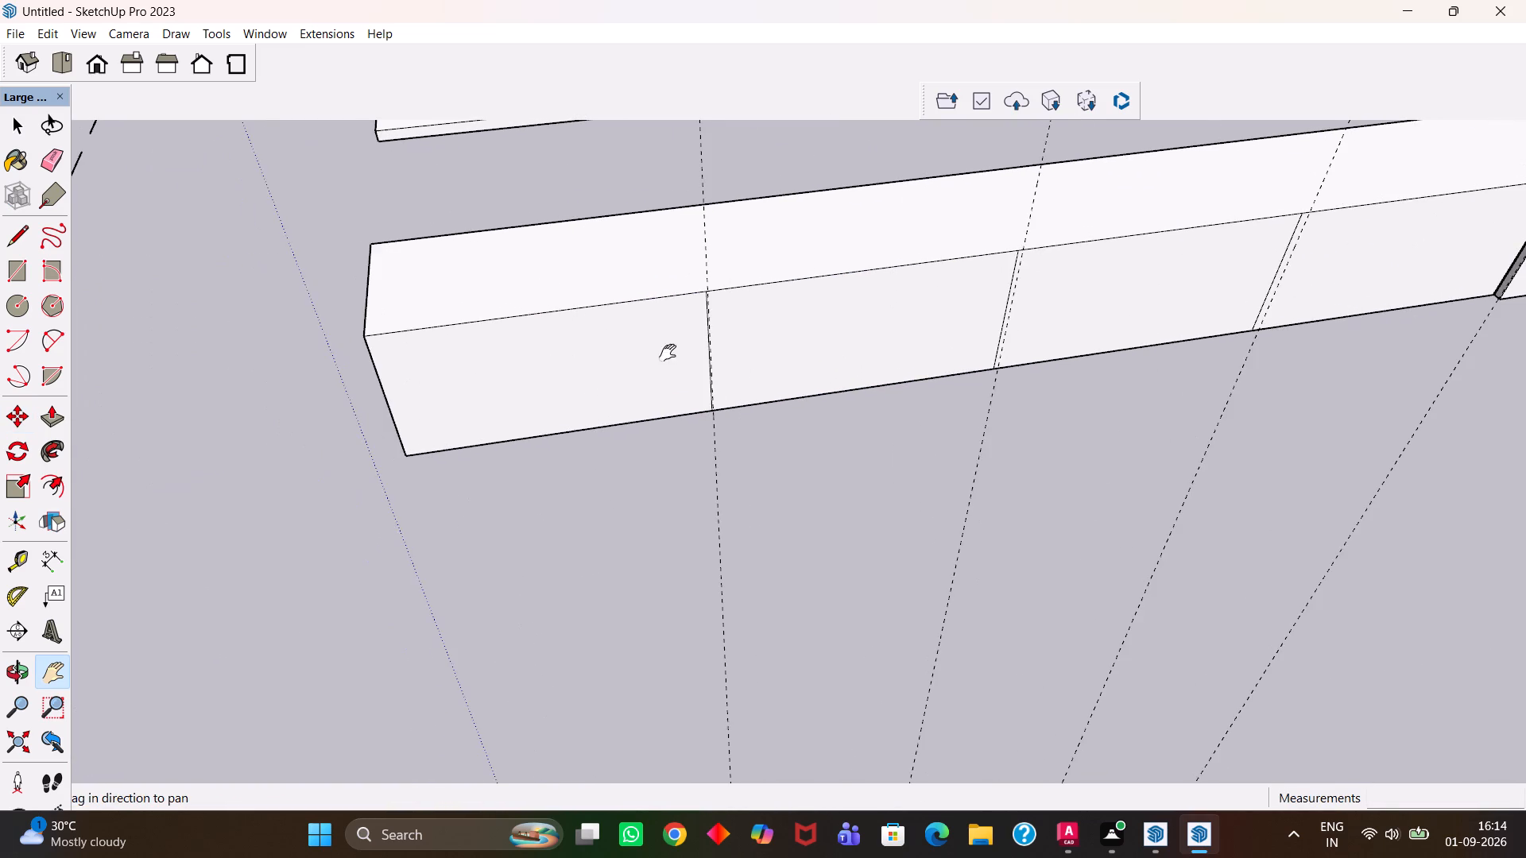
pyautogui.moveTo(668, 353); pyautogui.dragTo(811, 360)
pyautogui.press('Escape')
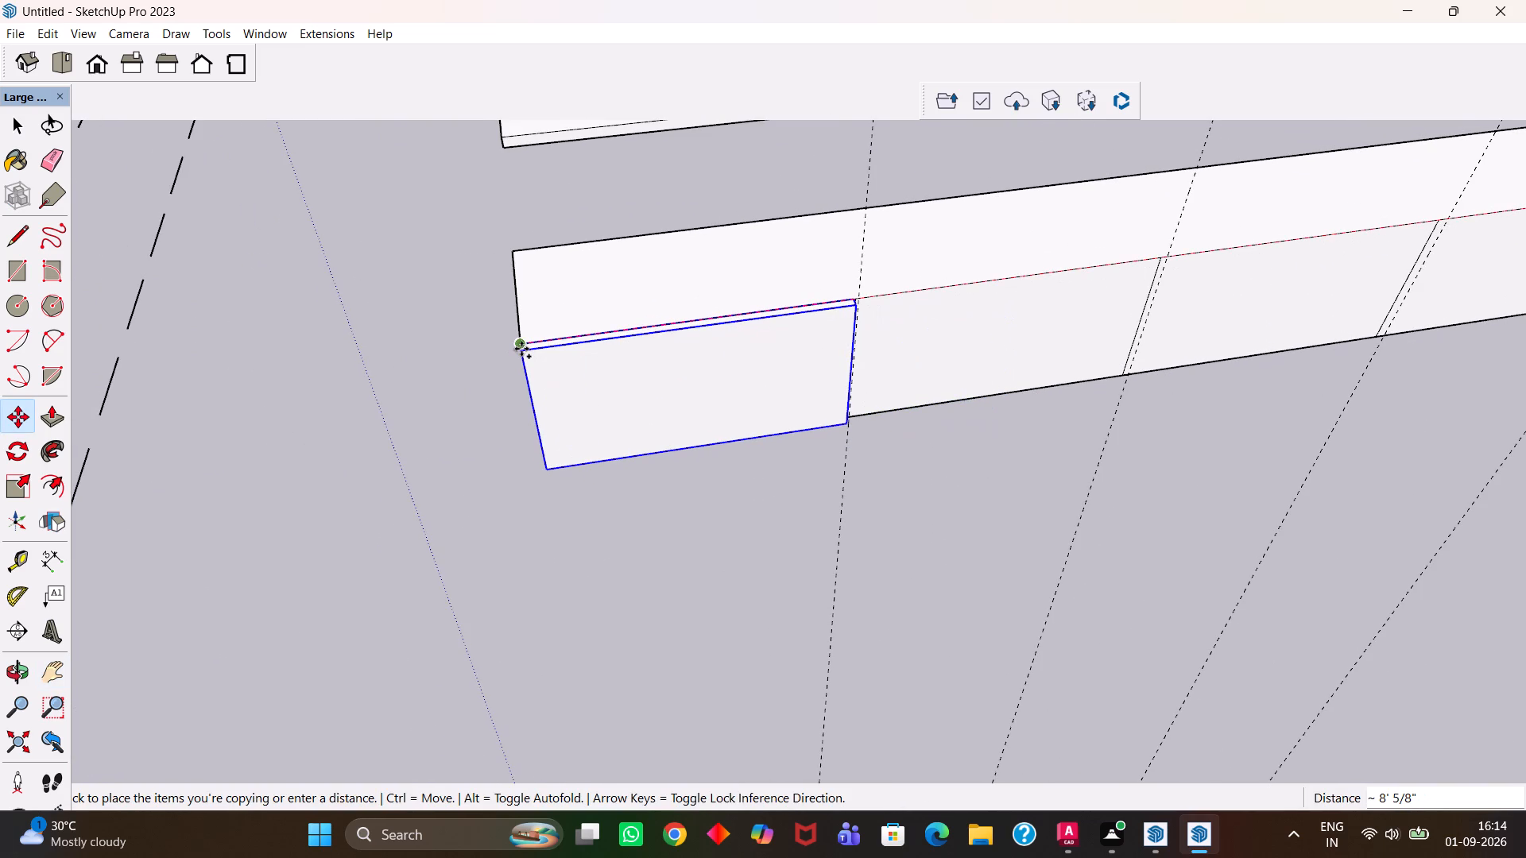
pyautogui.click(521, 348)
pyautogui.press('/')
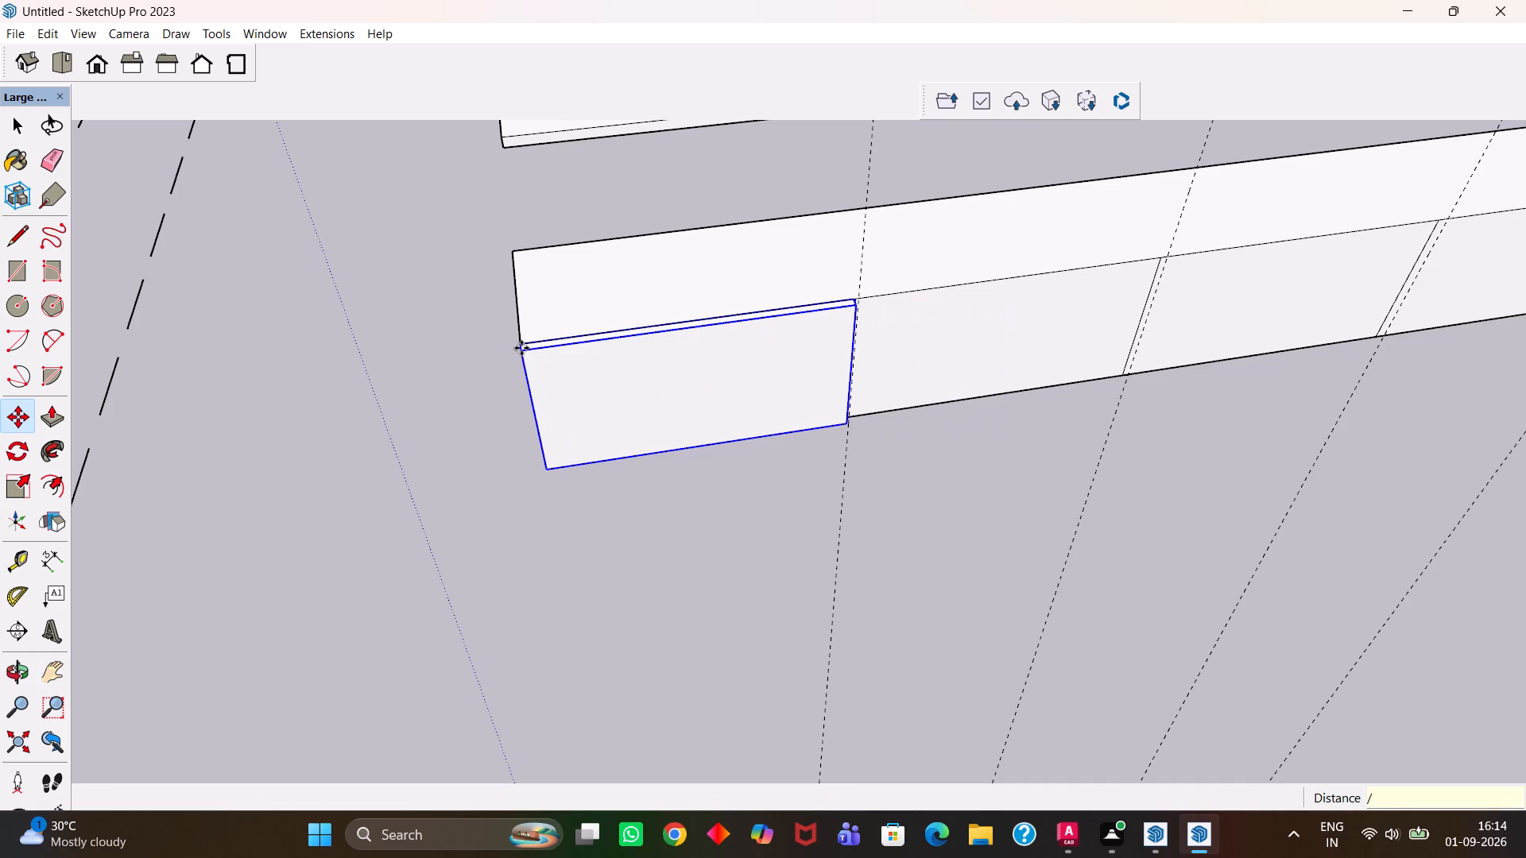
pyautogui.press('3')
pyautogui.press('Return')
pyautogui.write('/4')
pyautogui.press('Return')
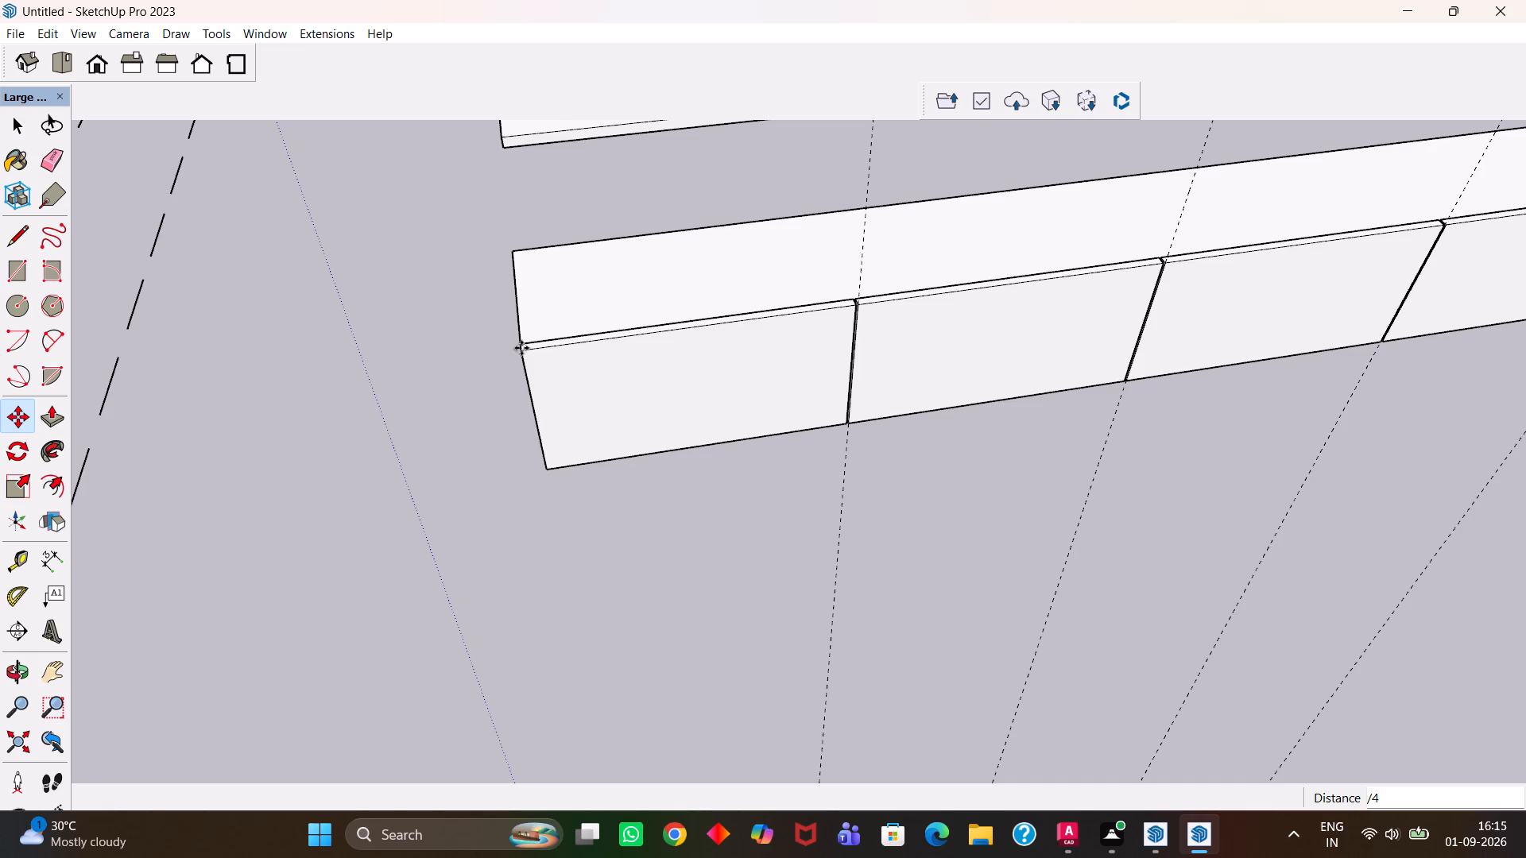
# Erase the four dashed guide lines that cross the box at the joints between the front panels.
pyautogui.scroll(-5, 472, 387)
pyautogui.scroll(-3, 617, 481)
pyautogui.scroll(1, 666, 526)
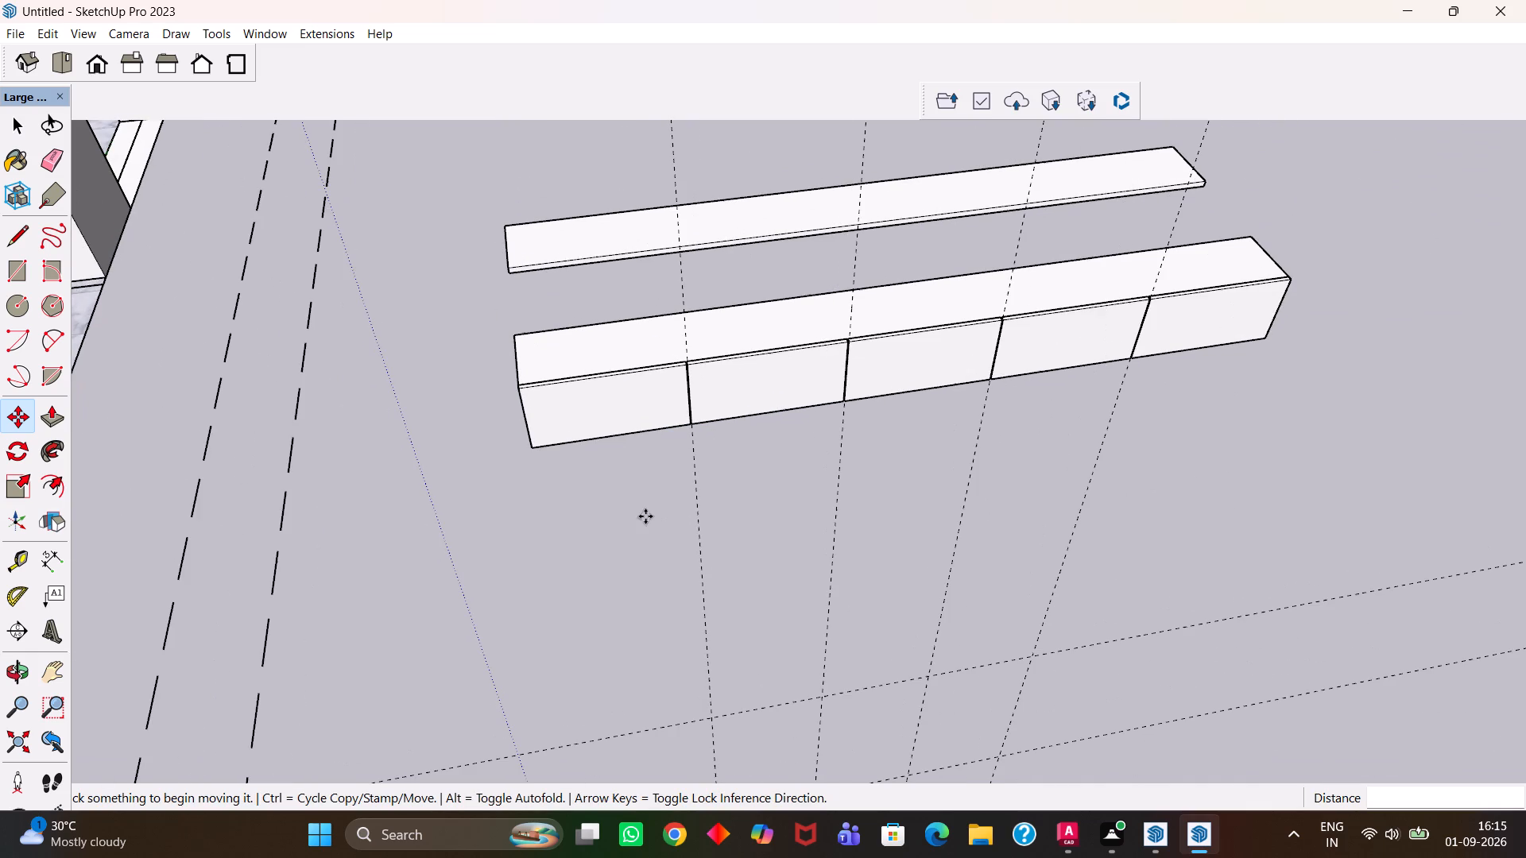
pyautogui.press('e')
pyautogui.moveTo(697, 532); pyautogui.dragTo(707, 520)
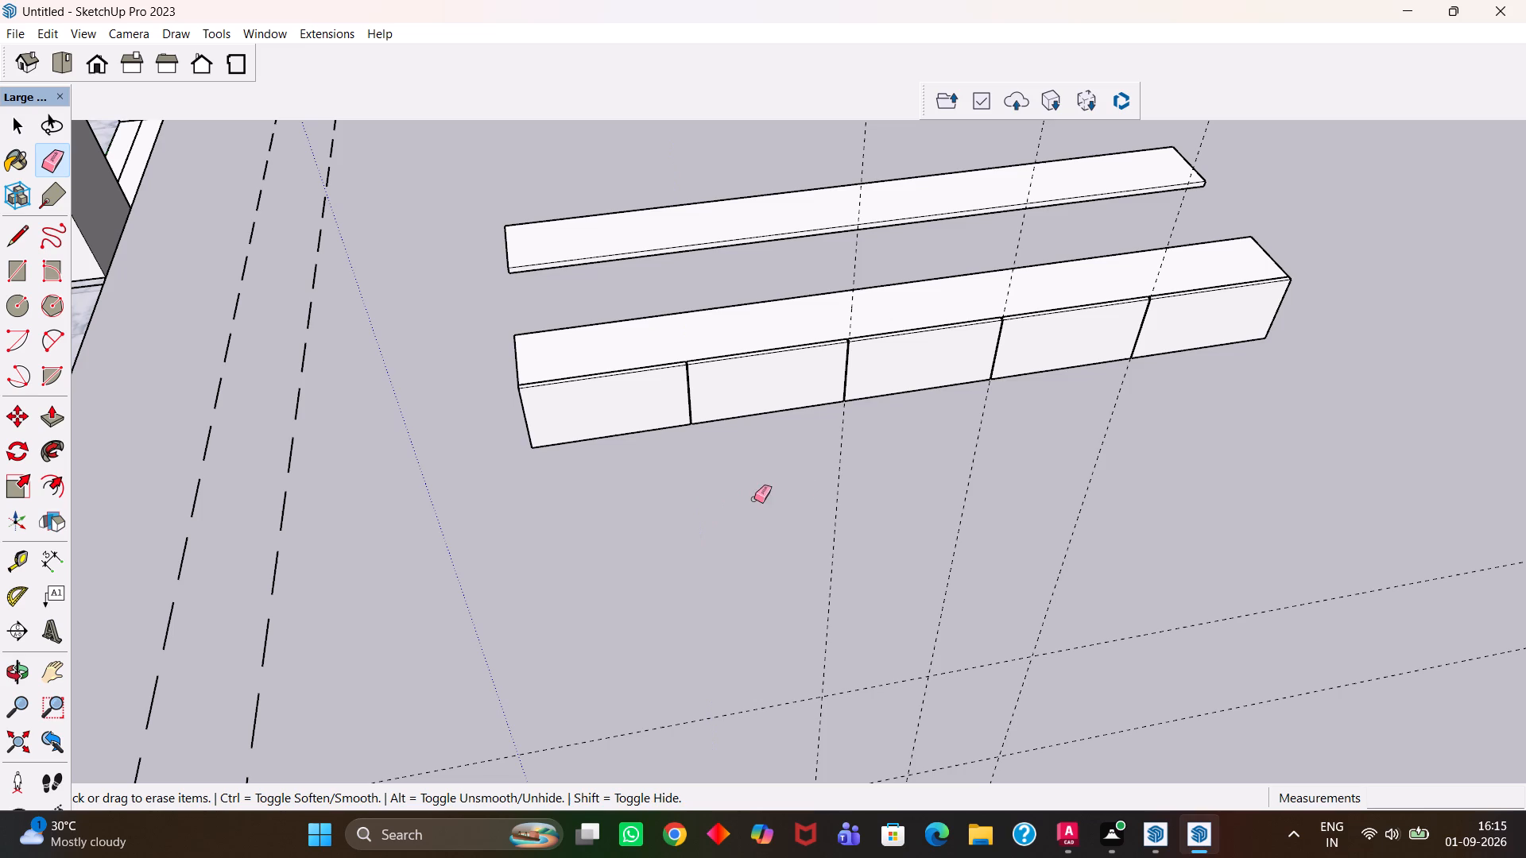
pyautogui.moveTo(828, 497); pyautogui.dragTo(904, 499)
pyautogui.moveTo(957, 490); pyautogui.dragTo(1040, 491)
pyautogui.moveTo(1086, 490); pyautogui.dragTo(1097, 497)
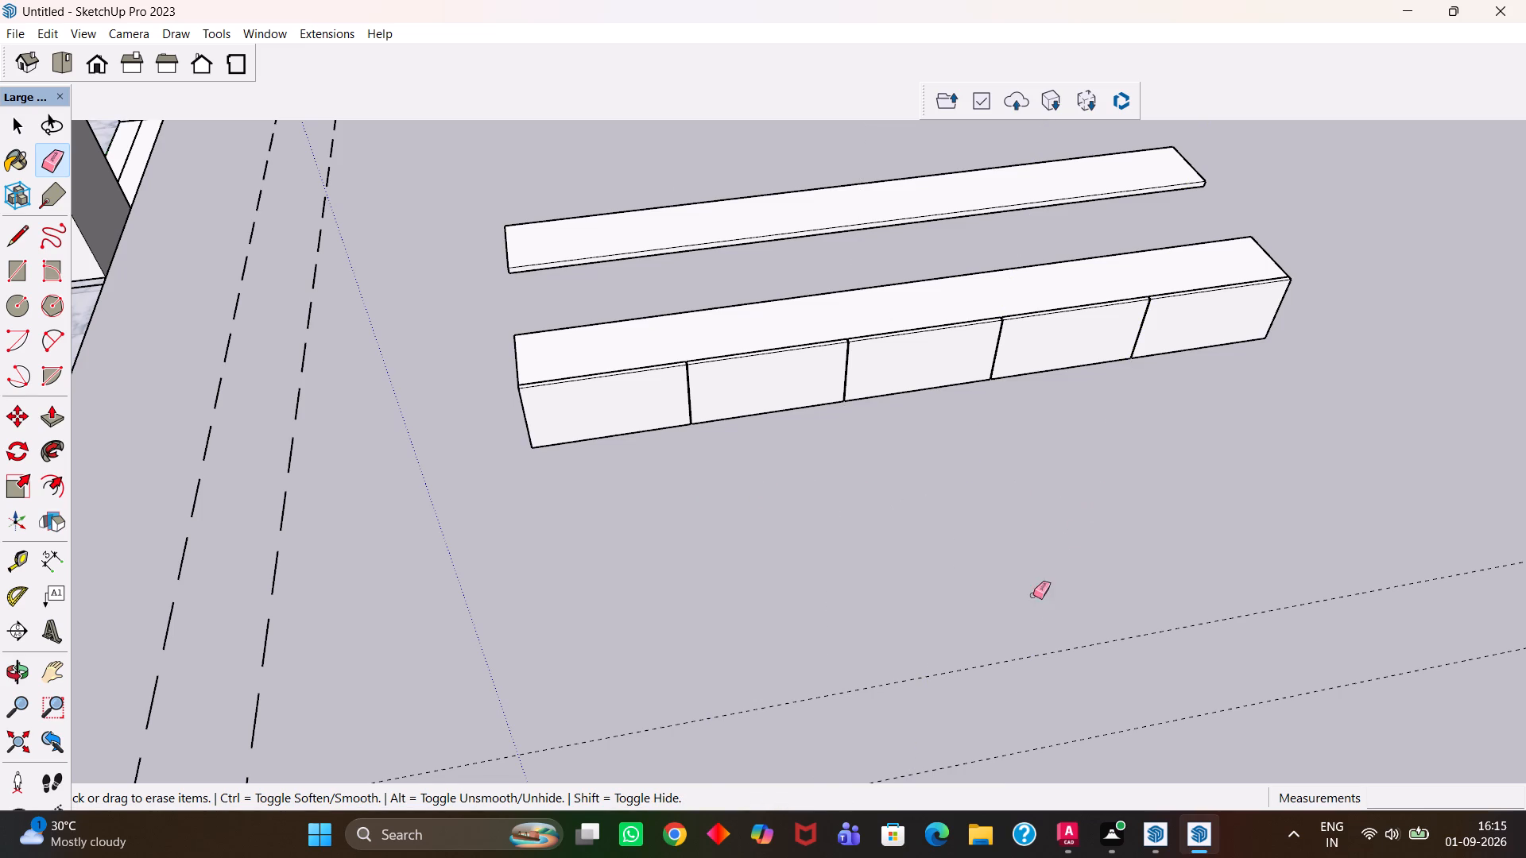
# Move the separate top slab by its front corner onto the matching top corner of the paneled box, about 2' 3 9/16".
pyautogui.scroll(-4, 1001, 621)
pyautogui.moveTo(963, 565); pyautogui.dragTo(873, 587, button='middle')
pyautogui.scroll(1, 856, 579)
pyautogui.press('space')
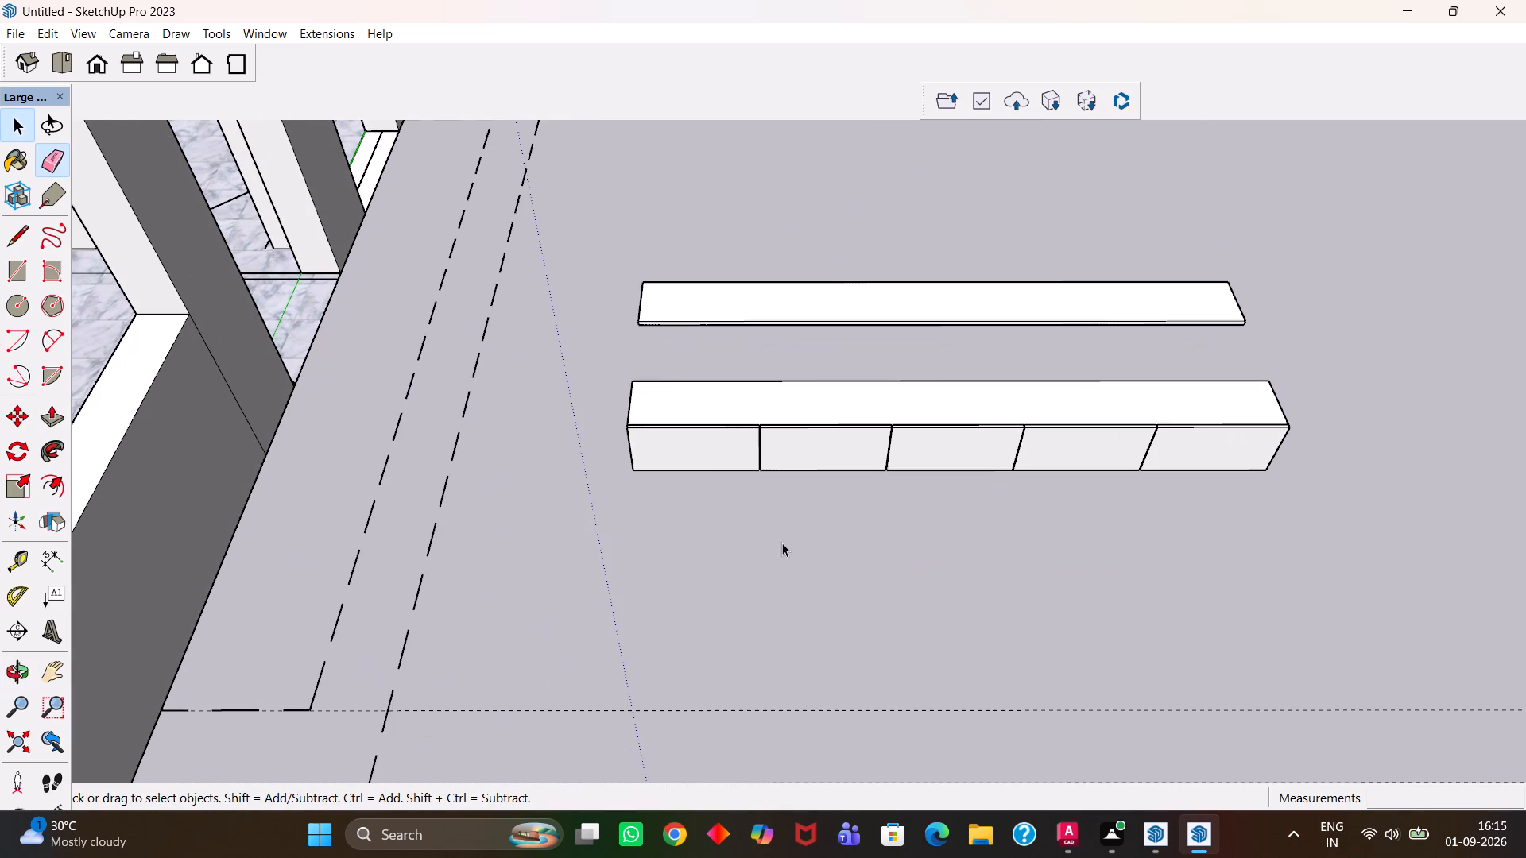
pyautogui.click(680, 311)
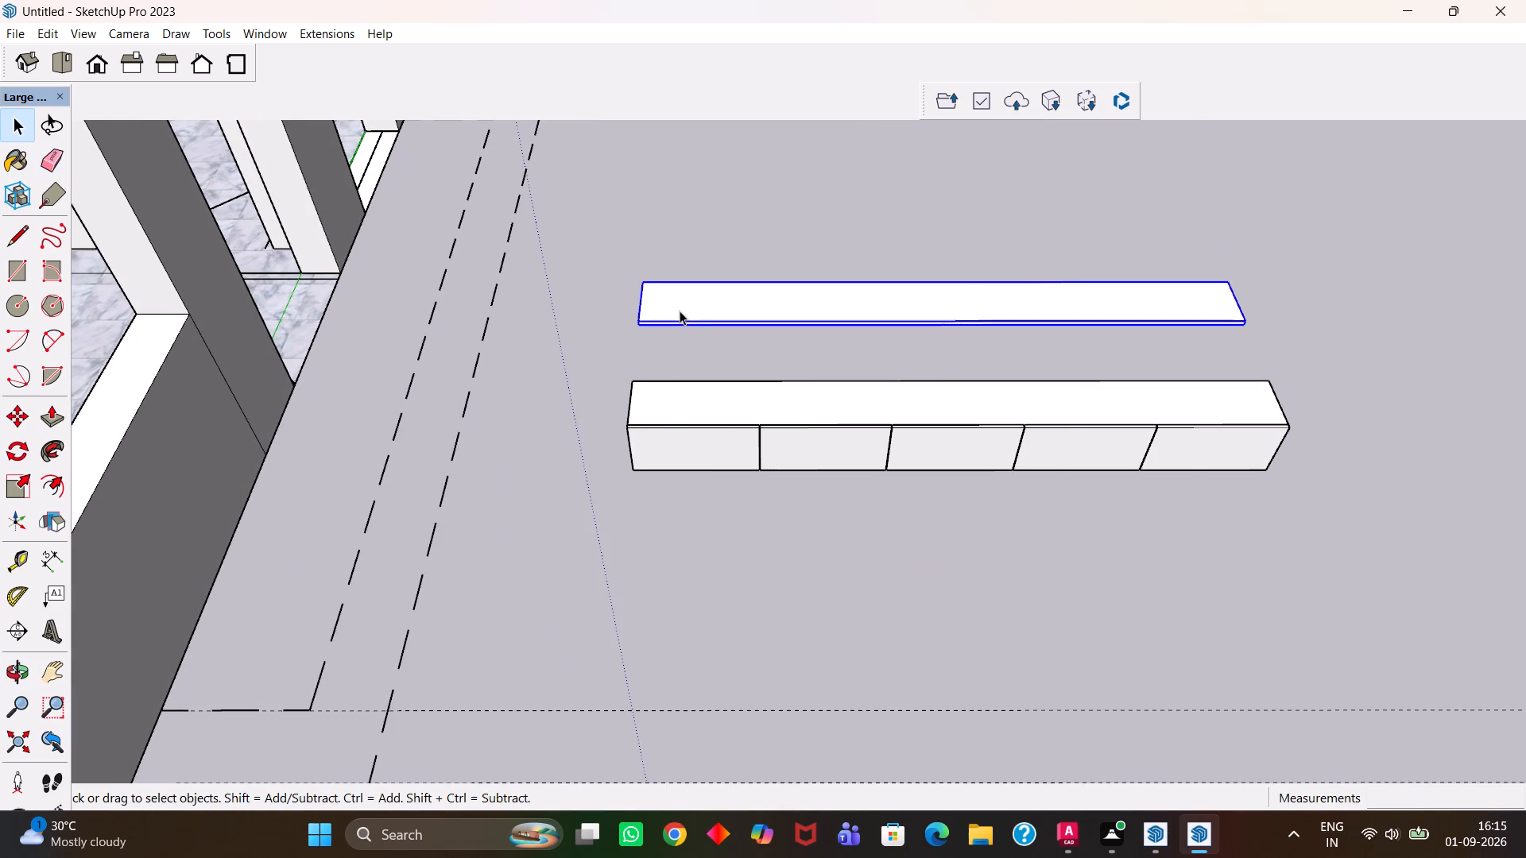
pyautogui.press('m')
pyautogui.scroll(1, 662, 317)
pyautogui.click(633, 330)
pyautogui.click(621, 440)
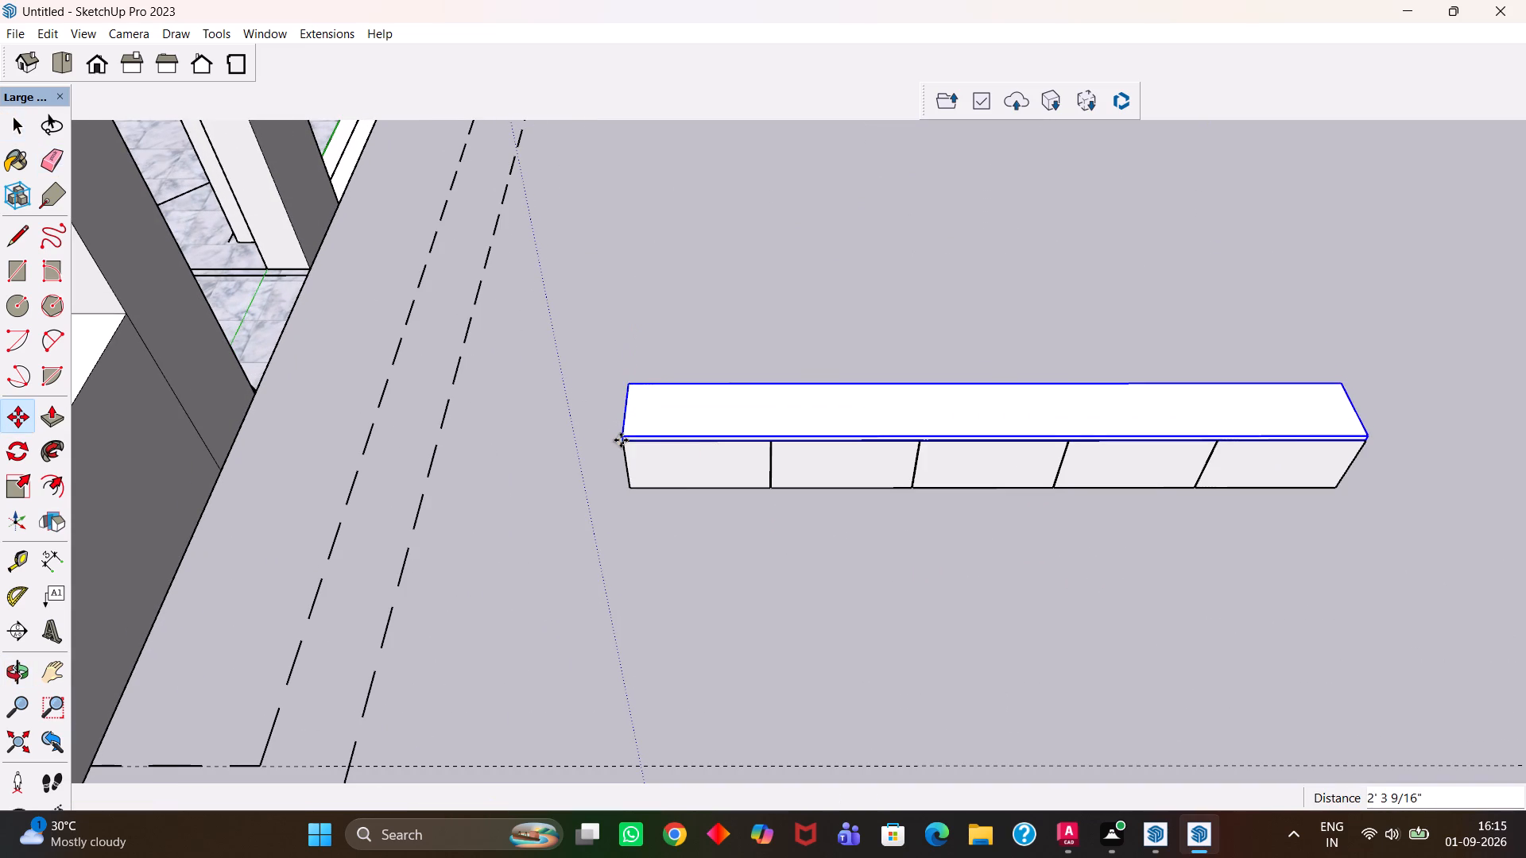
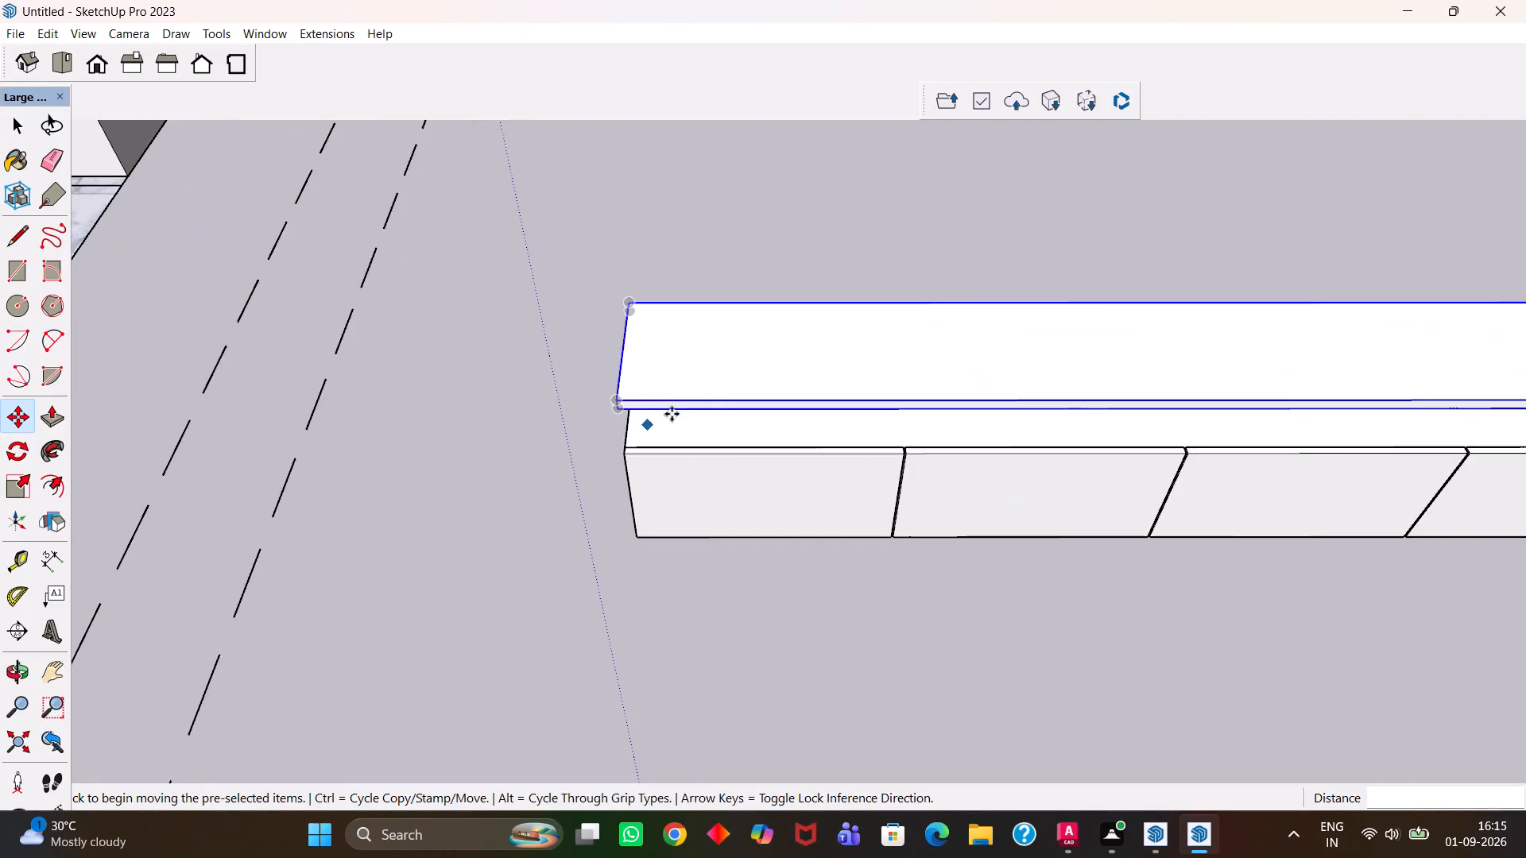
# Move the selected top slab onto the cabinet row, aligning its lower rear end corner with the cabinet's upper rear corner.
pyautogui.moveTo(773, 408); pyautogui.dragTo(852, 408, button='middle')
pyautogui.scroll(1, 850, 413)
pyautogui.moveTo(604, 462); pyautogui.dragTo(929, 376, button='middle')
pyautogui.scroll(1, 850, 400)
pyautogui.moveTo(576, 476); pyautogui.dragTo(699, 446, button='middle')
pyautogui.press('h')
pyautogui.scroll(2, 699, 446)
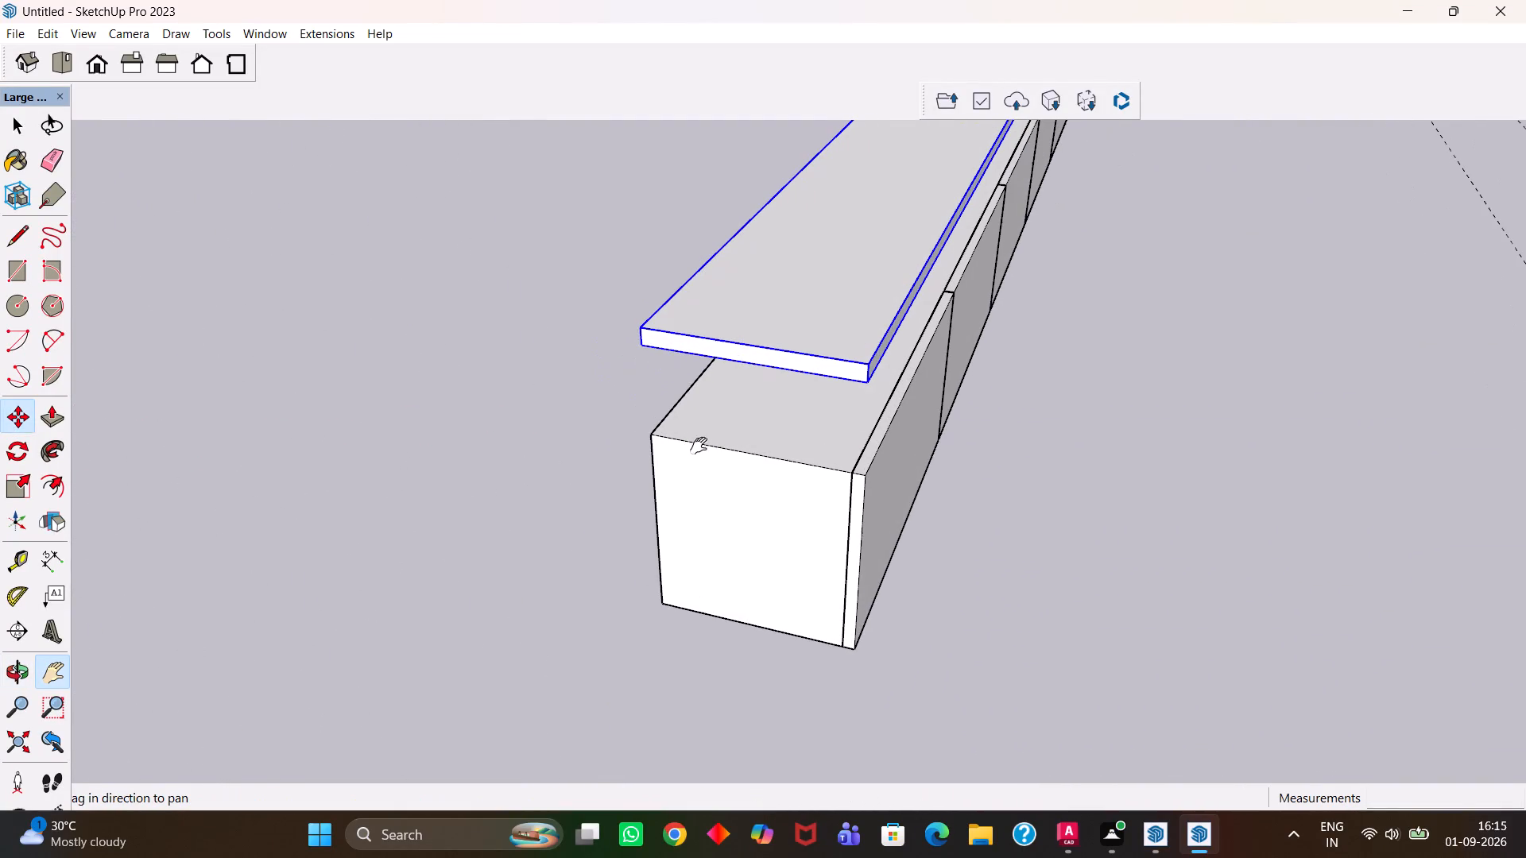
pyautogui.scroll(2, 642, 351)
pyautogui.press('m')
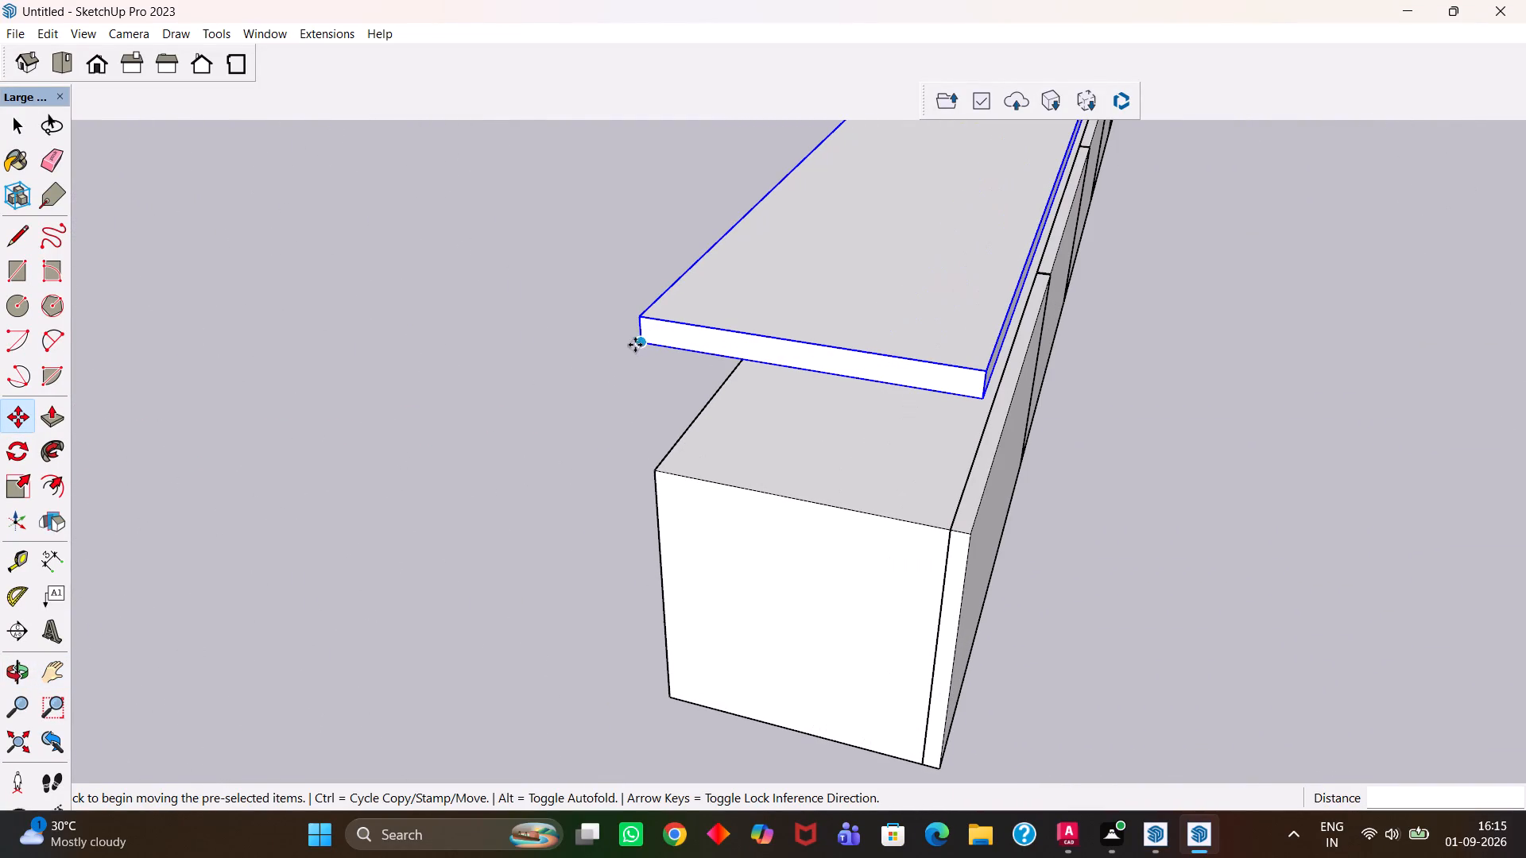
pyautogui.click(640, 348)
pyautogui.click(661, 473)
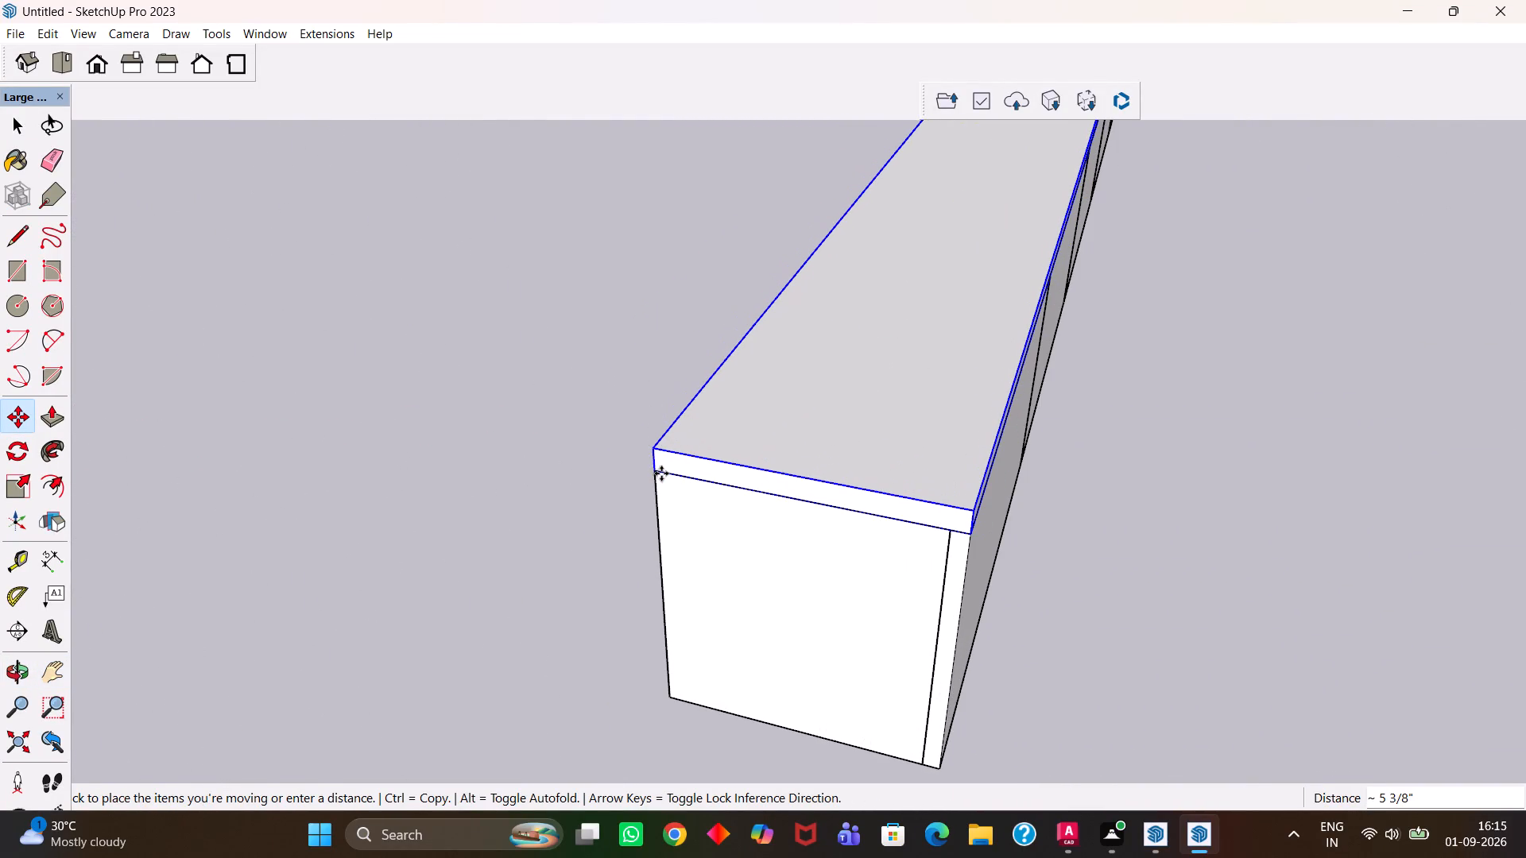
# Examine the five-front low cabinet and its top slab from several angles and distances.
pyautogui.scroll(-11, 661, 473)
pyautogui.scroll(1, 846, 470)
pyautogui.moveTo(846, 470); pyautogui.dragTo(597, 512, button='middle')
pyautogui.scroll(-9, 591, 512)
pyautogui.scroll(1, 815, 462)
pyautogui.moveTo(815, 462); pyautogui.dragTo(769, 493, button='middle')
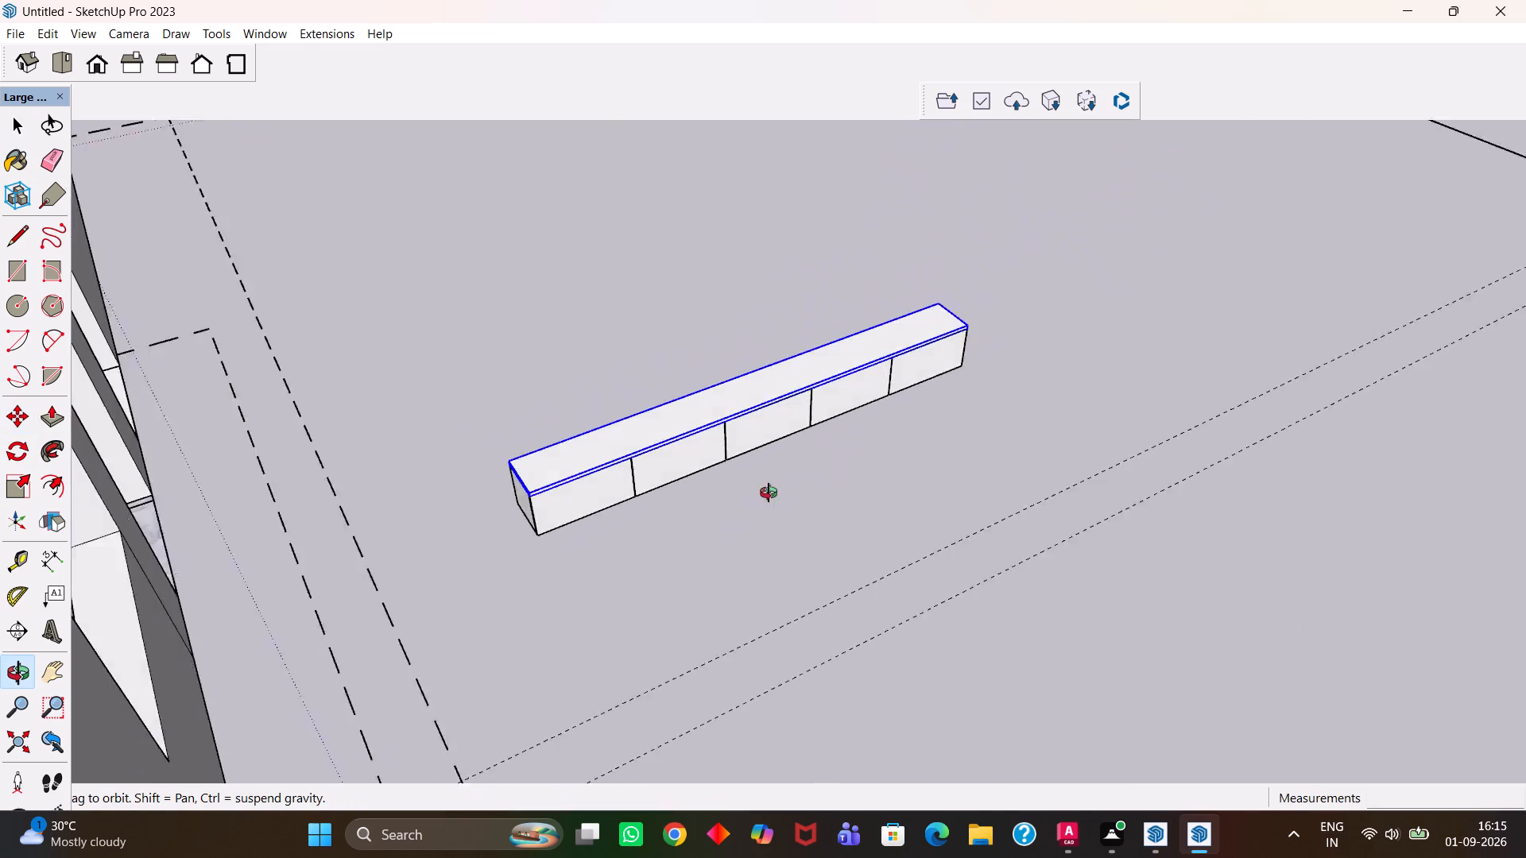
pyautogui.moveTo(769, 493); pyautogui.dragTo(662, 536, button='middle')
pyautogui.scroll(2, 662, 536)
pyautogui.press('h')
pyautogui.scroll(-6, 642, 541)
pyautogui.moveTo(698, 431); pyautogui.dragTo(738, 459)
pyautogui.moveTo(759, 504); pyautogui.dragTo(700, 526, button='middle')
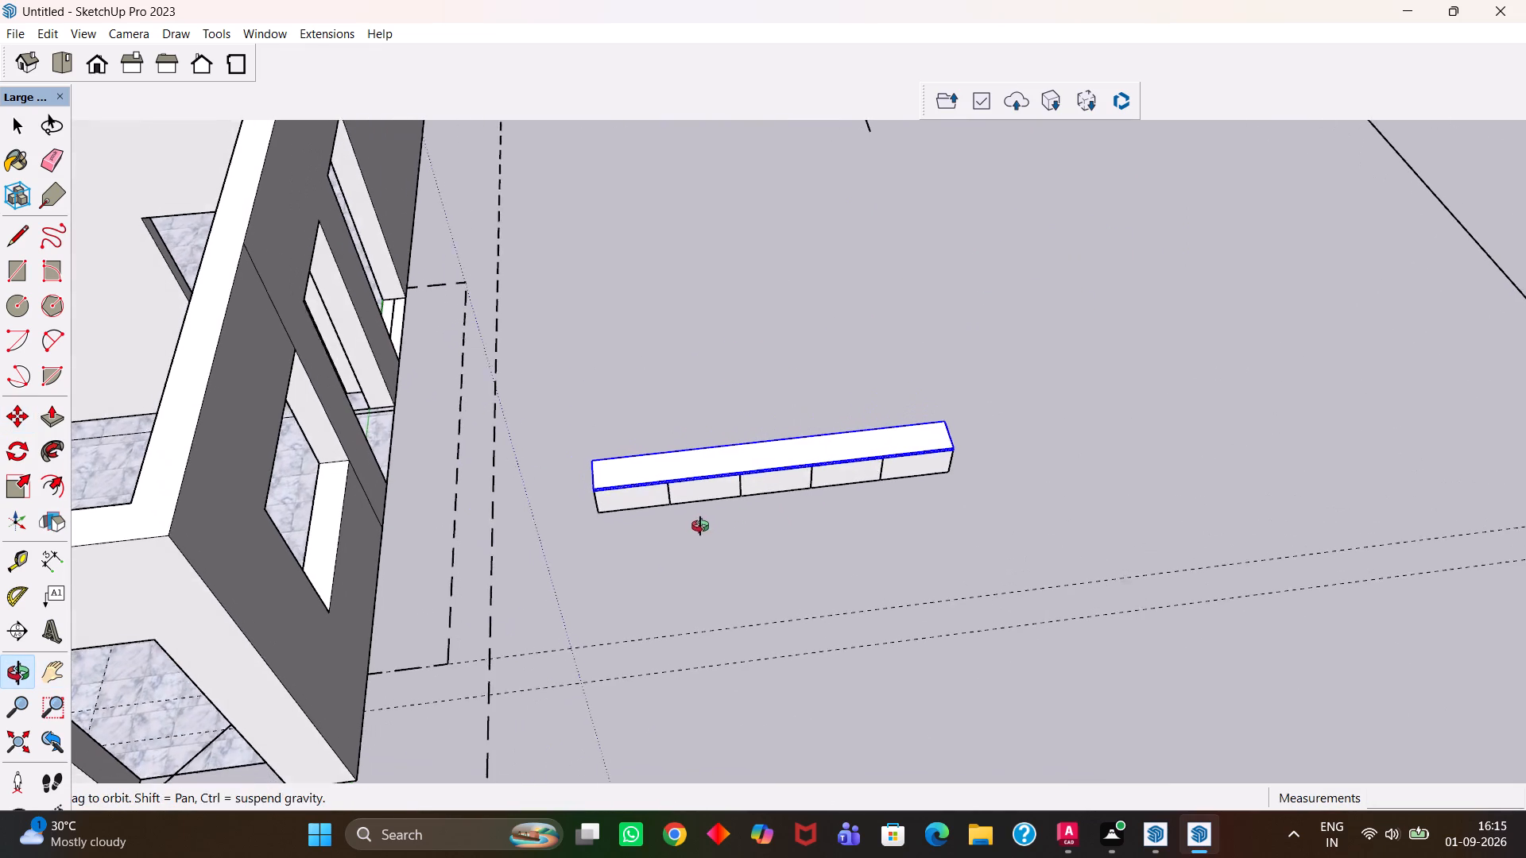
pyautogui.moveTo(700, 526); pyautogui.dragTo(699, 526, button='middle')
pyautogui.scroll(-2, 695, 520)
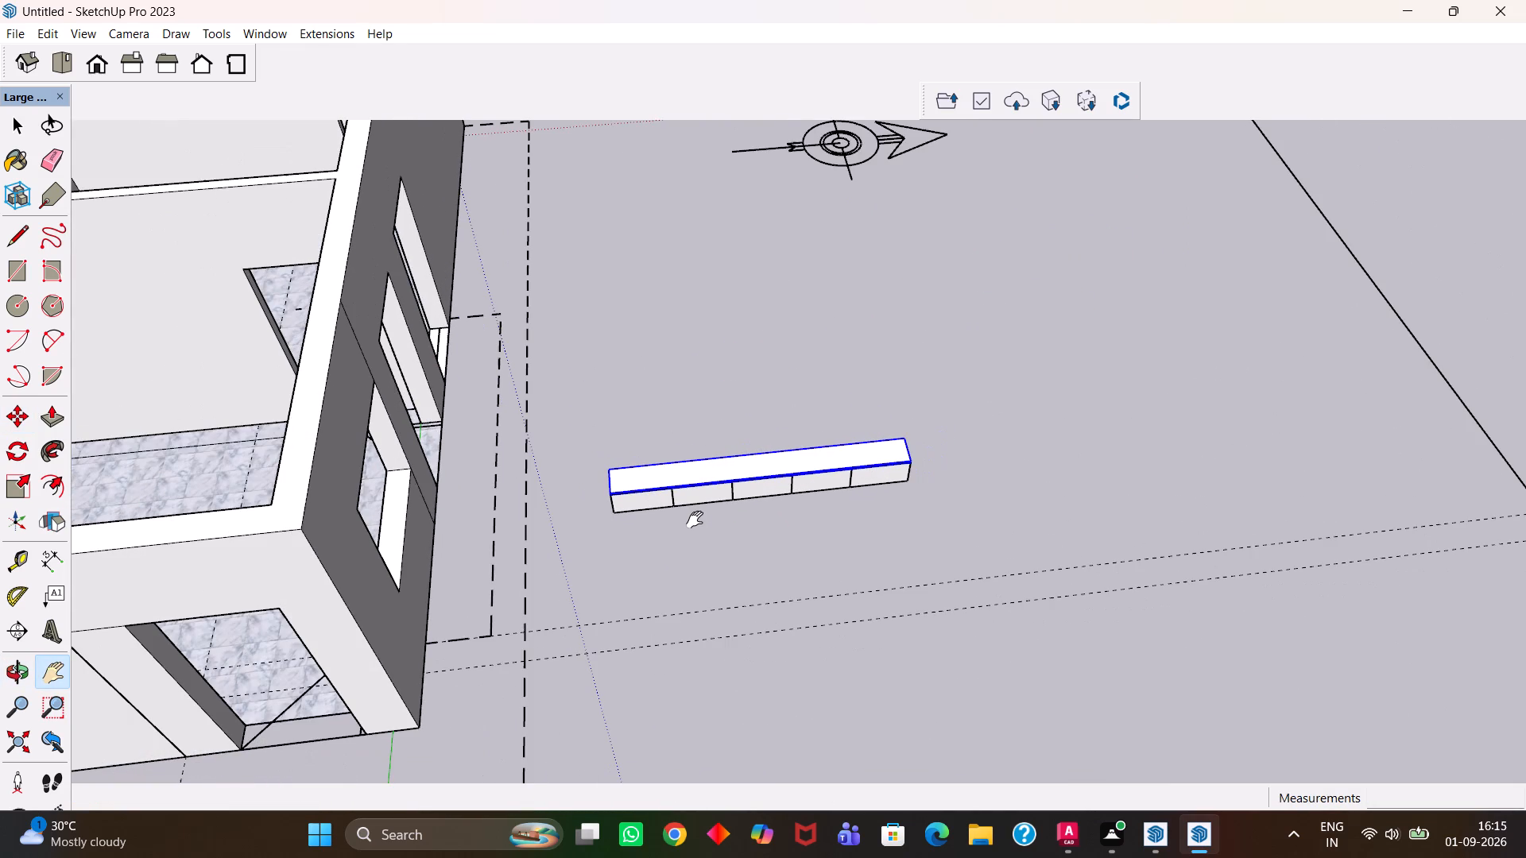
pyautogui.scroll(3, 699, 520)
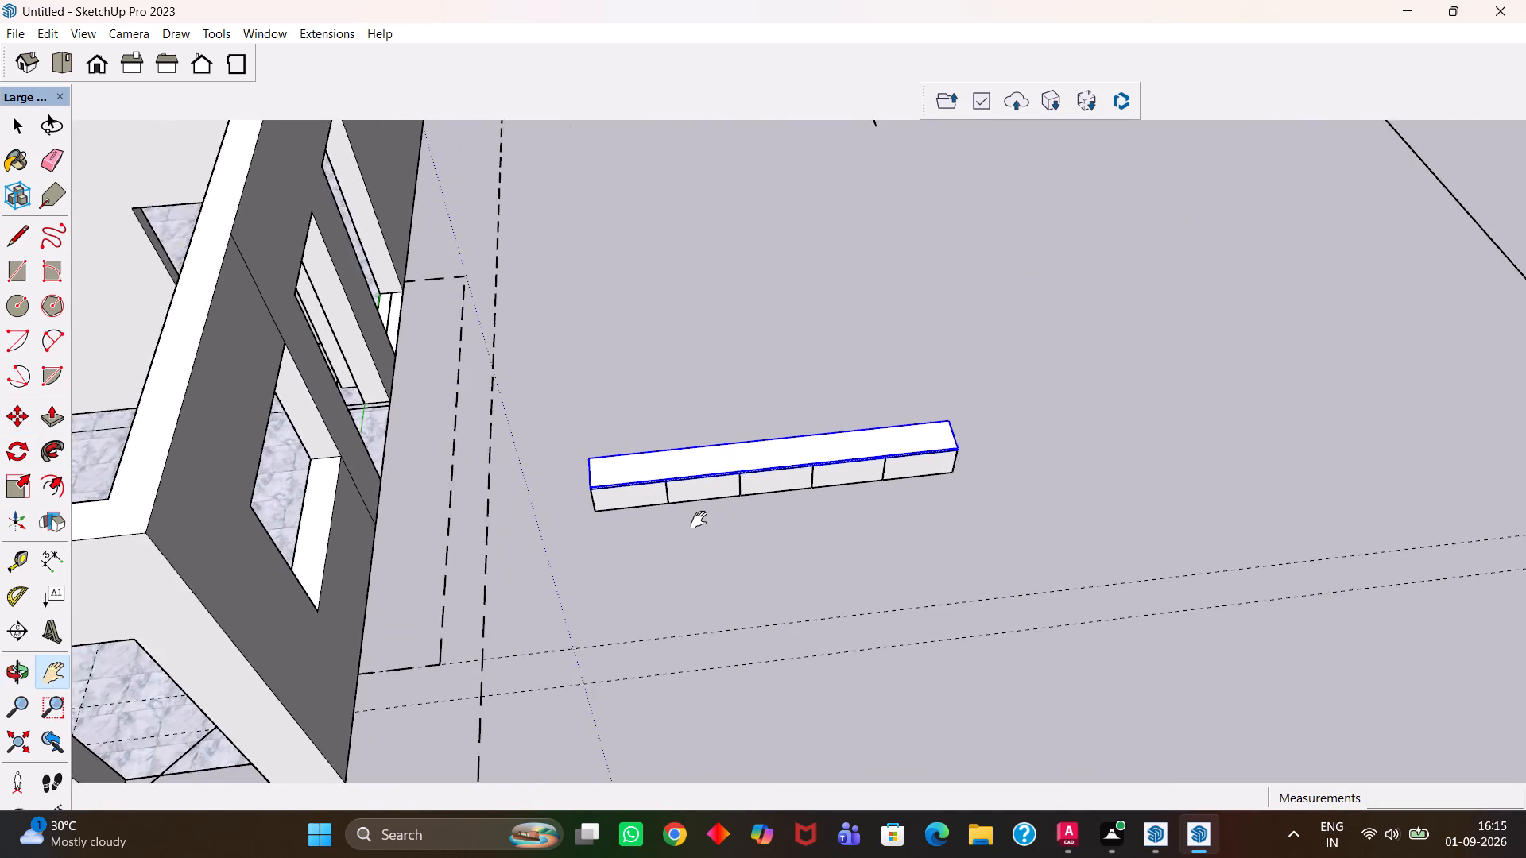
pyautogui.scroll(1, 699, 520)
pyautogui.scroll(-4, 701, 521)
pyautogui.moveTo(767, 511); pyautogui.dragTo(738, 535, button='middle')
pyautogui.scroll(1, 754, 518)
# Deselect the slab and erase the two parallel dashed guide lines in front of the cabinet.
pyautogui.press('space')
pyautogui.scroll(1, 757, 542)
pyautogui.click(862, 505)
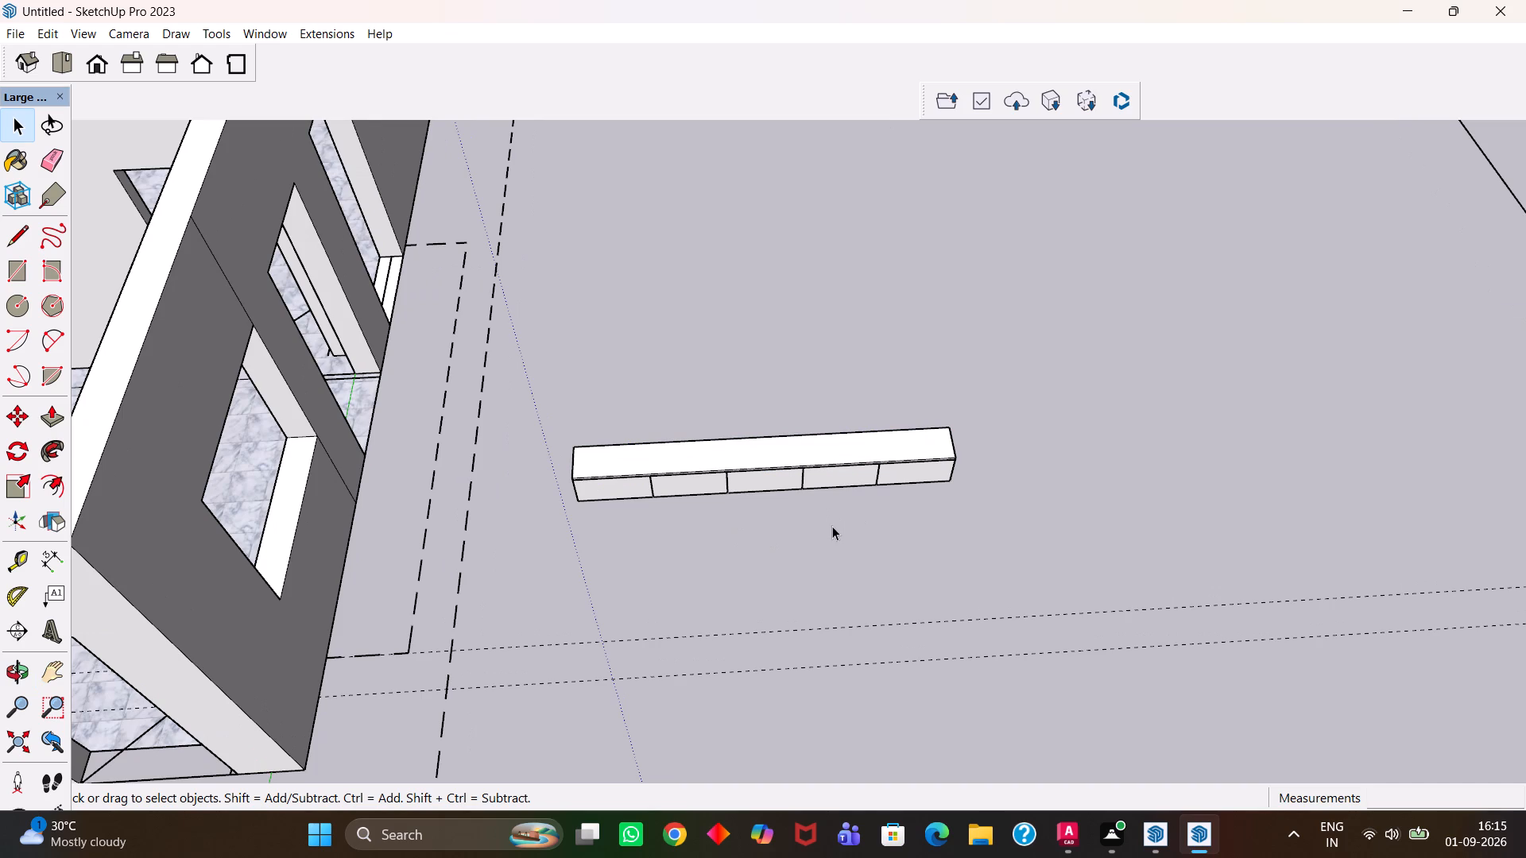
pyautogui.press('e')
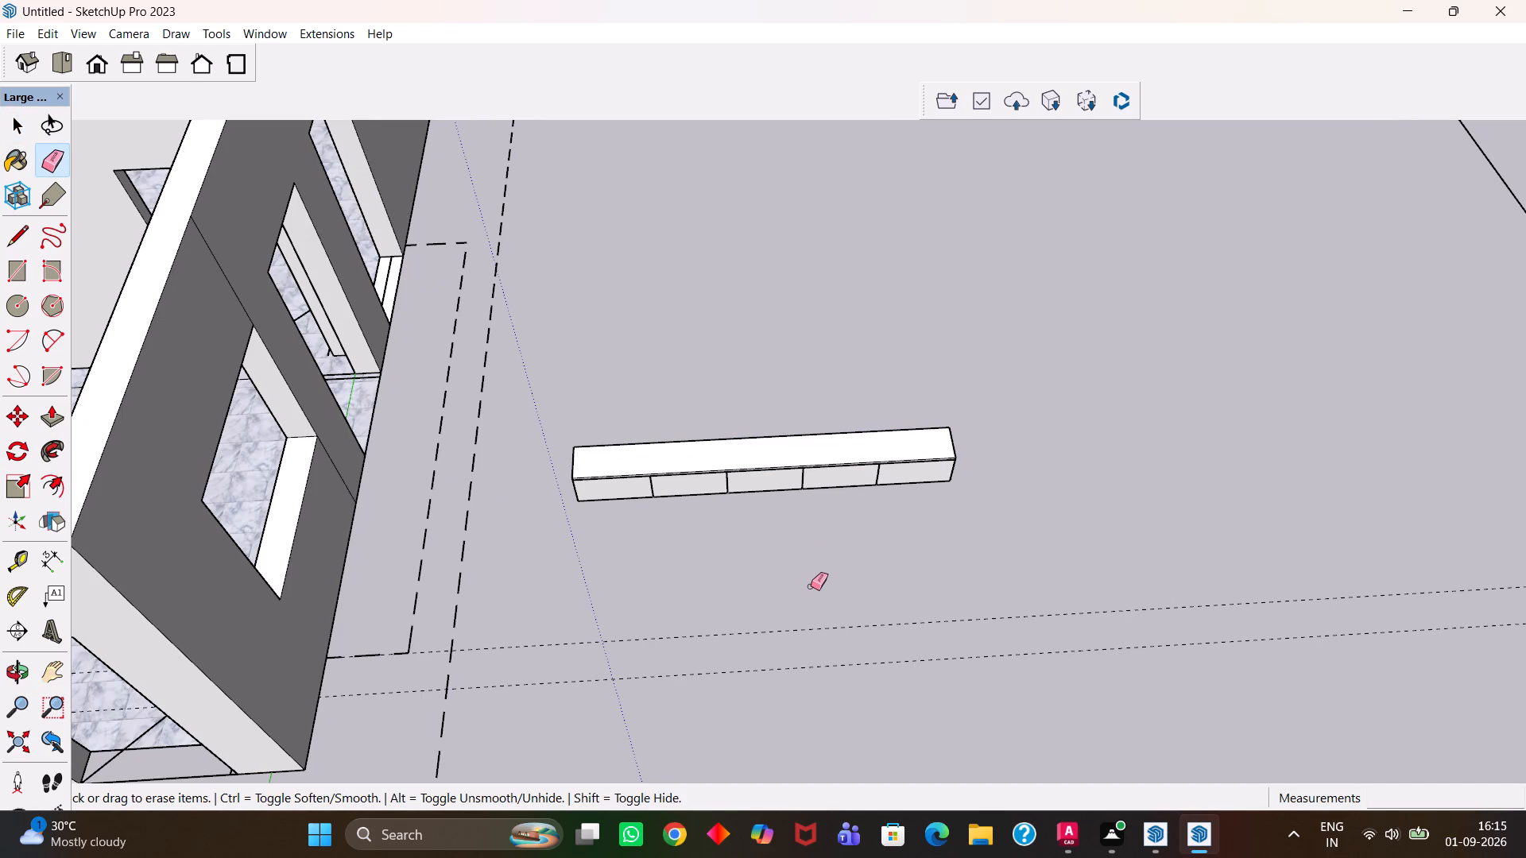
pyautogui.moveTo(816, 609); pyautogui.dragTo(815, 679)
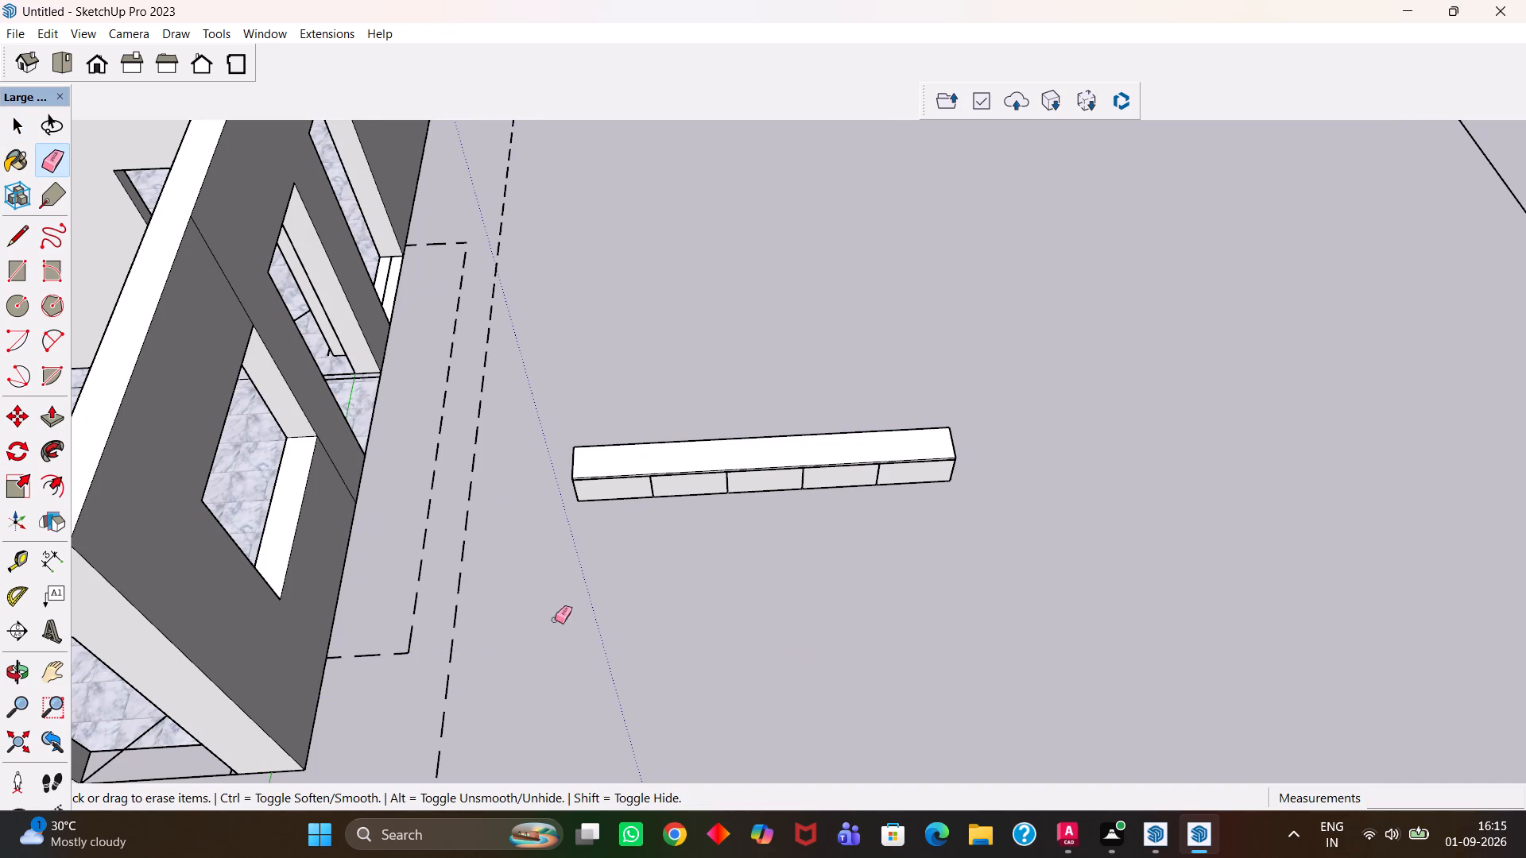
pyautogui.moveTo(624, 602); pyautogui.dragTo(583, 609)
# Select the whole cabinet row together with its top slab and make them one group.
pyautogui.moveTo(740, 593); pyautogui.dragTo(680, 612, button='middle')
pyautogui.press('space')
pyautogui.doubleClick(769, 313)
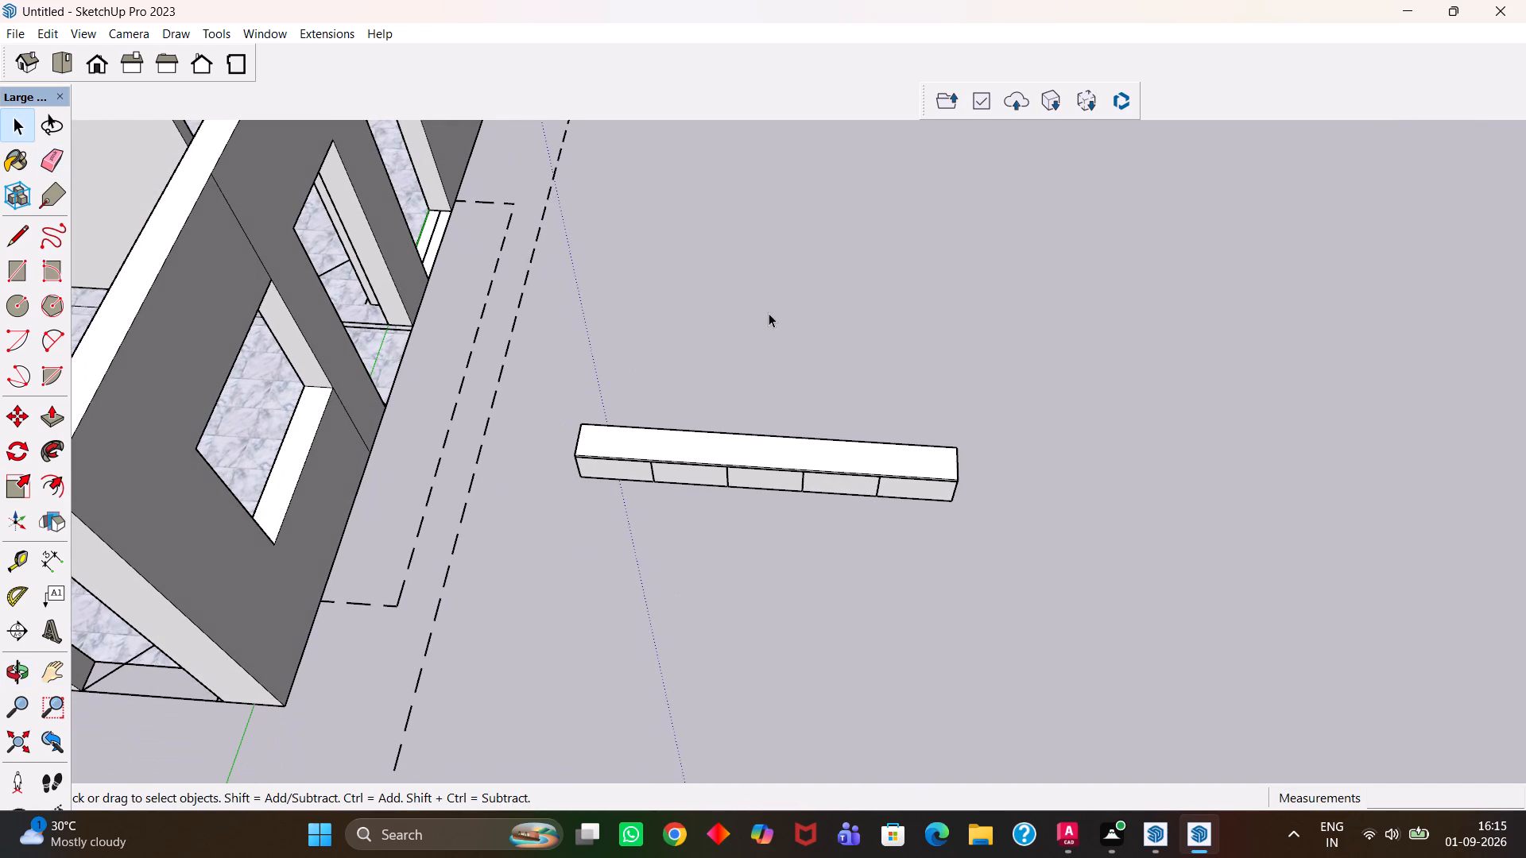
pyautogui.moveTo(700, 333); pyautogui.dragTo(858, 350, button='middle')
pyautogui.moveTo(1033, 337); pyautogui.dragTo(539, 613)
pyautogui.rightClick(608, 500)
pyautogui.click(688, 301)
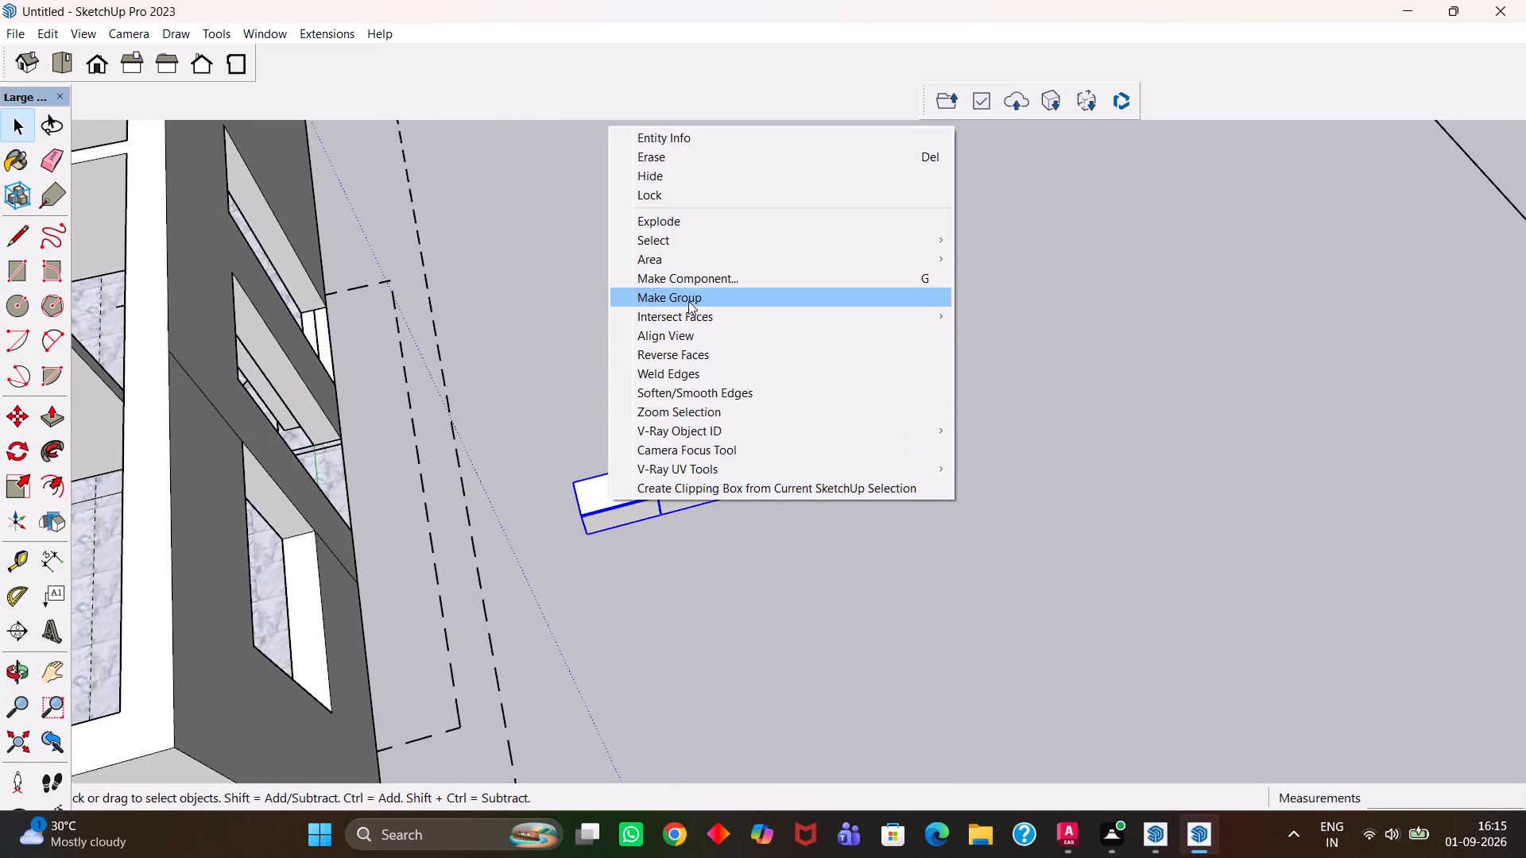
# Copy the cabinet group into the house, placing it against the room's interior wall beside the marble-floored doorway.
pyautogui.scroll(-5, 674, 323)
pyautogui.press('m')
pyautogui.click(607, 427)
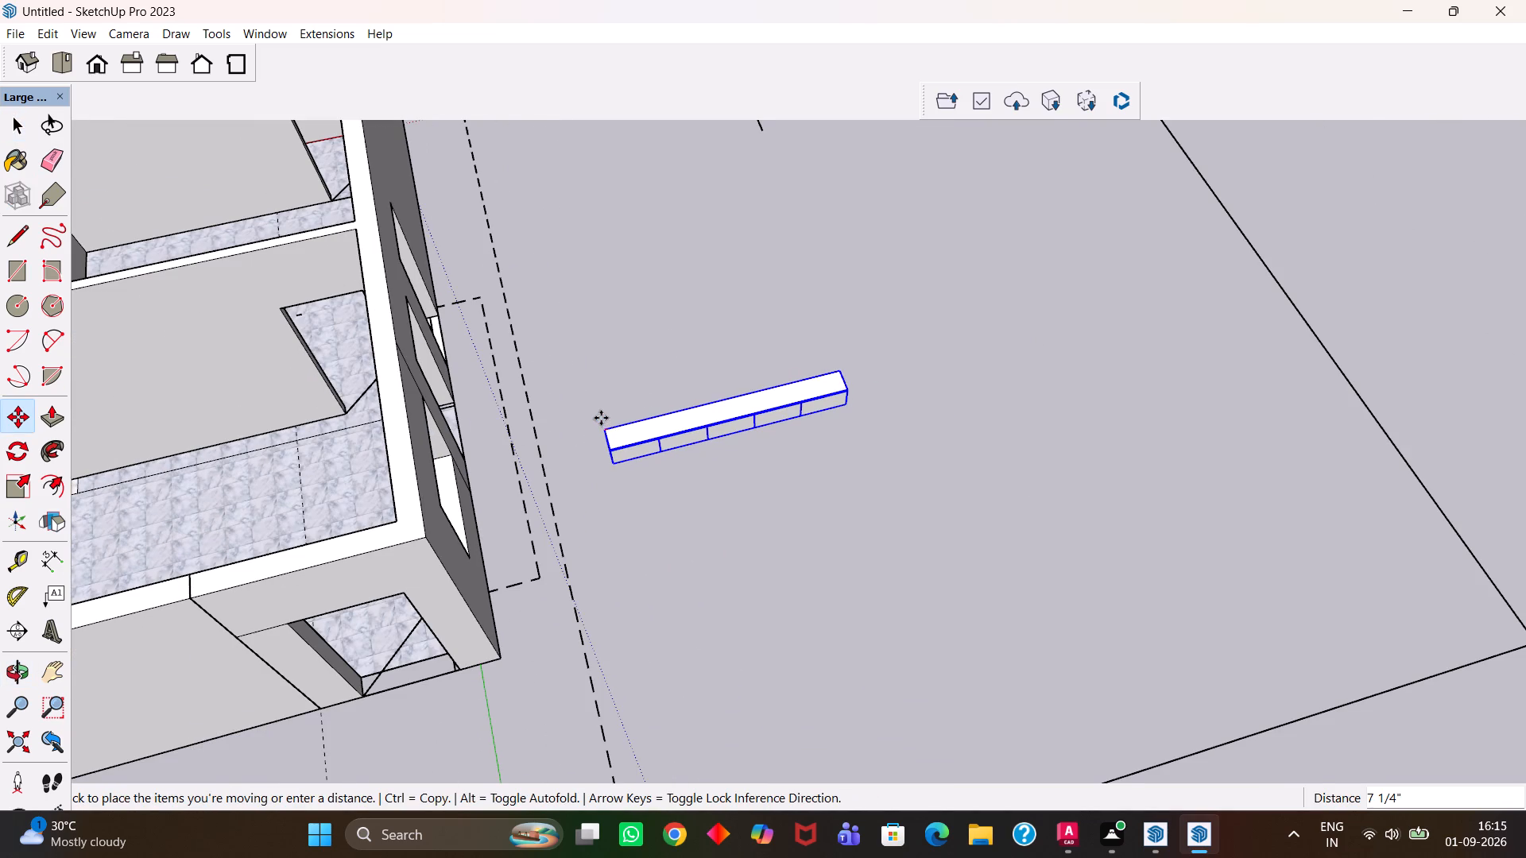
pyautogui.press('h')
pyautogui.scroll(-6, 575, 388)
pyautogui.moveTo(543, 407); pyautogui.dragTo(817, 329)
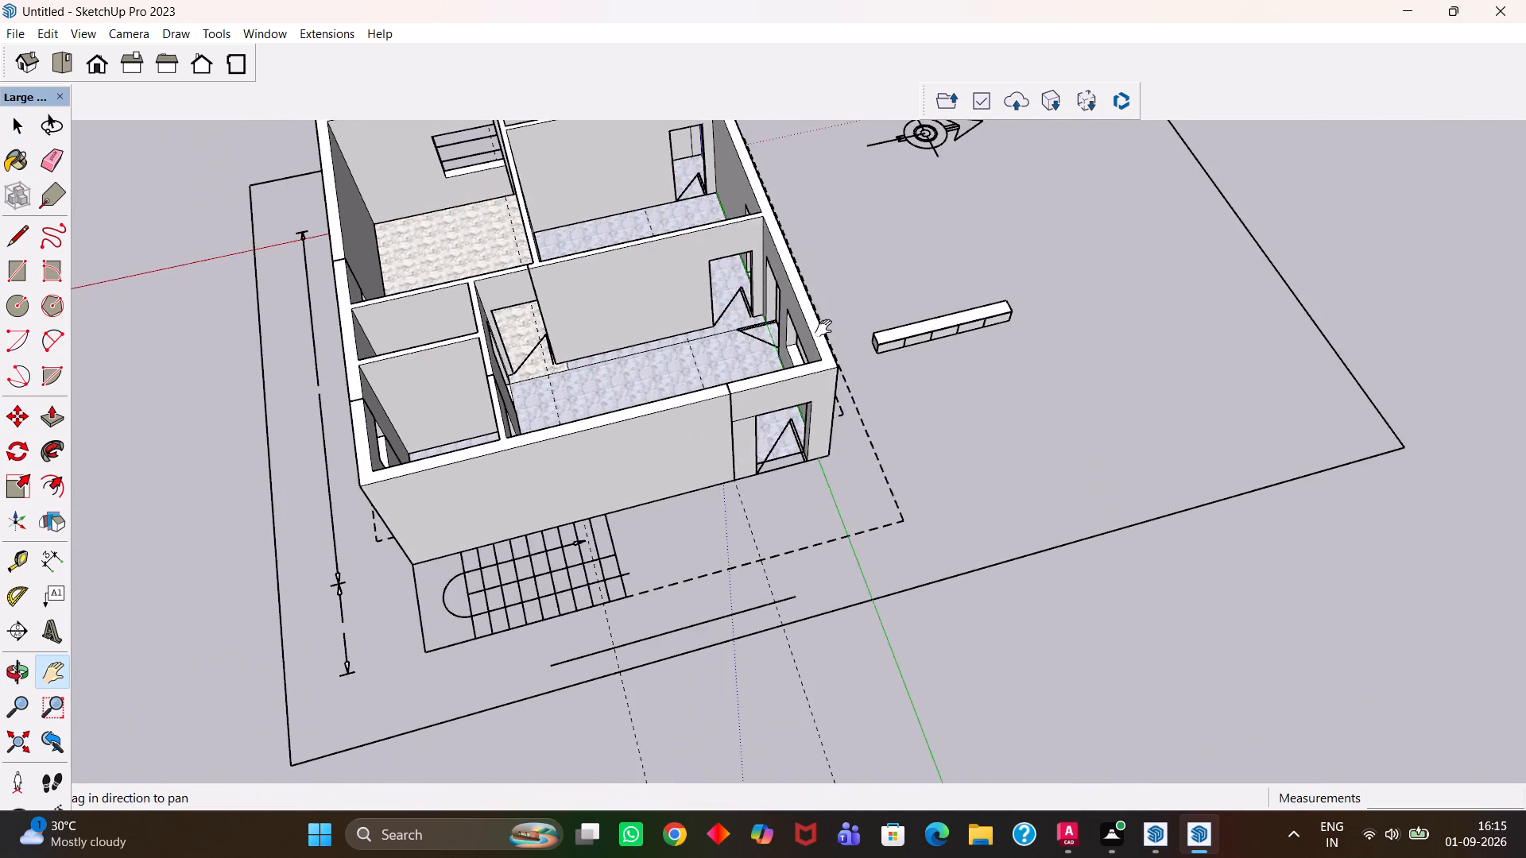
pyautogui.scroll(-5, 812, 335)
pyautogui.moveTo(788, 351); pyautogui.dragTo(730, 381, button='middle')
pyautogui.scroll(-2, 711, 390)
pyautogui.moveTo(623, 396); pyautogui.dragTo(785, 373)
pyautogui.scroll(-5, 726, 402)
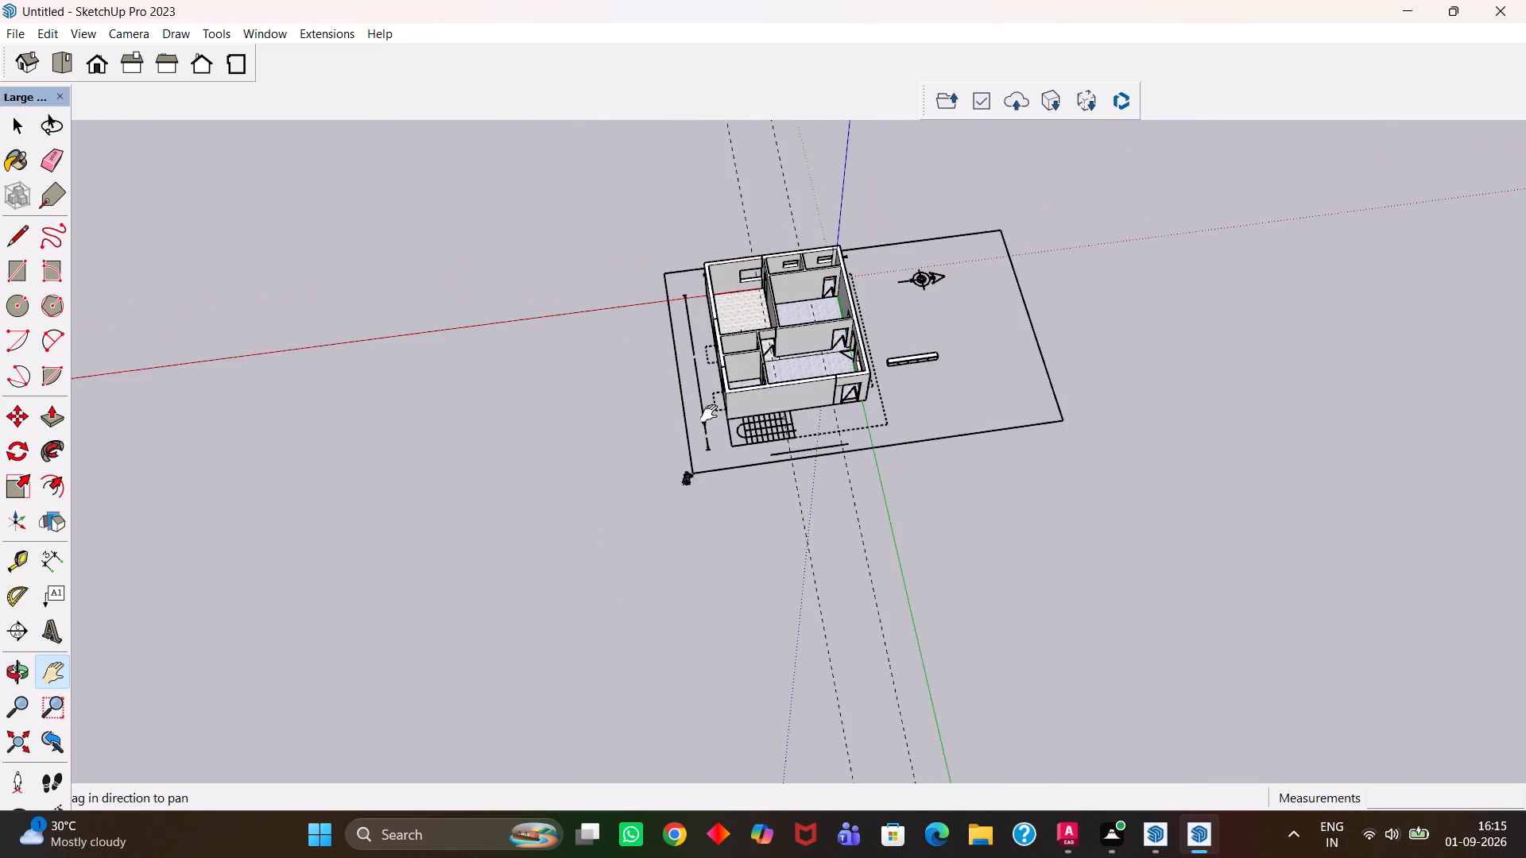
pyautogui.moveTo(529, 434); pyautogui.dragTo(805, 436)
pyautogui.scroll(-5, 819, 436)
pyautogui.scroll(15, 953, 365)
pyautogui.moveTo(1034, 319); pyautogui.dragTo(842, 396)
pyautogui.scroll(10, 794, 613)
pyautogui.press('Escape')
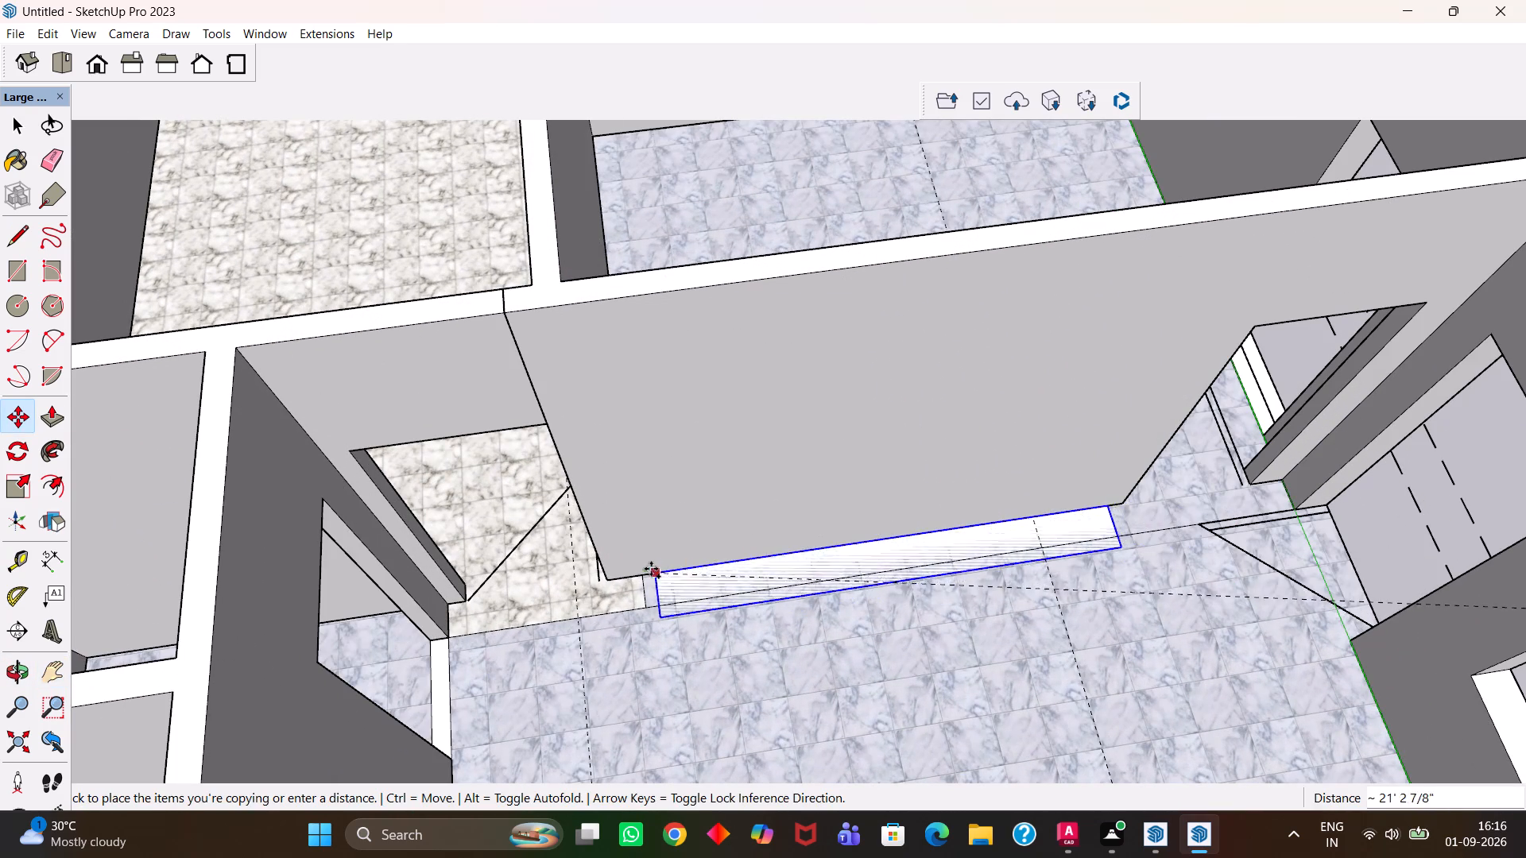
pyautogui.click(637, 529)
# Place a horizontal guide on the wall 9" above the floor edge, beside the cabinet's end.
pyautogui.scroll(6, 622, 545)
pyautogui.moveTo(684, 538); pyautogui.dragTo(711, 478, button='middle')
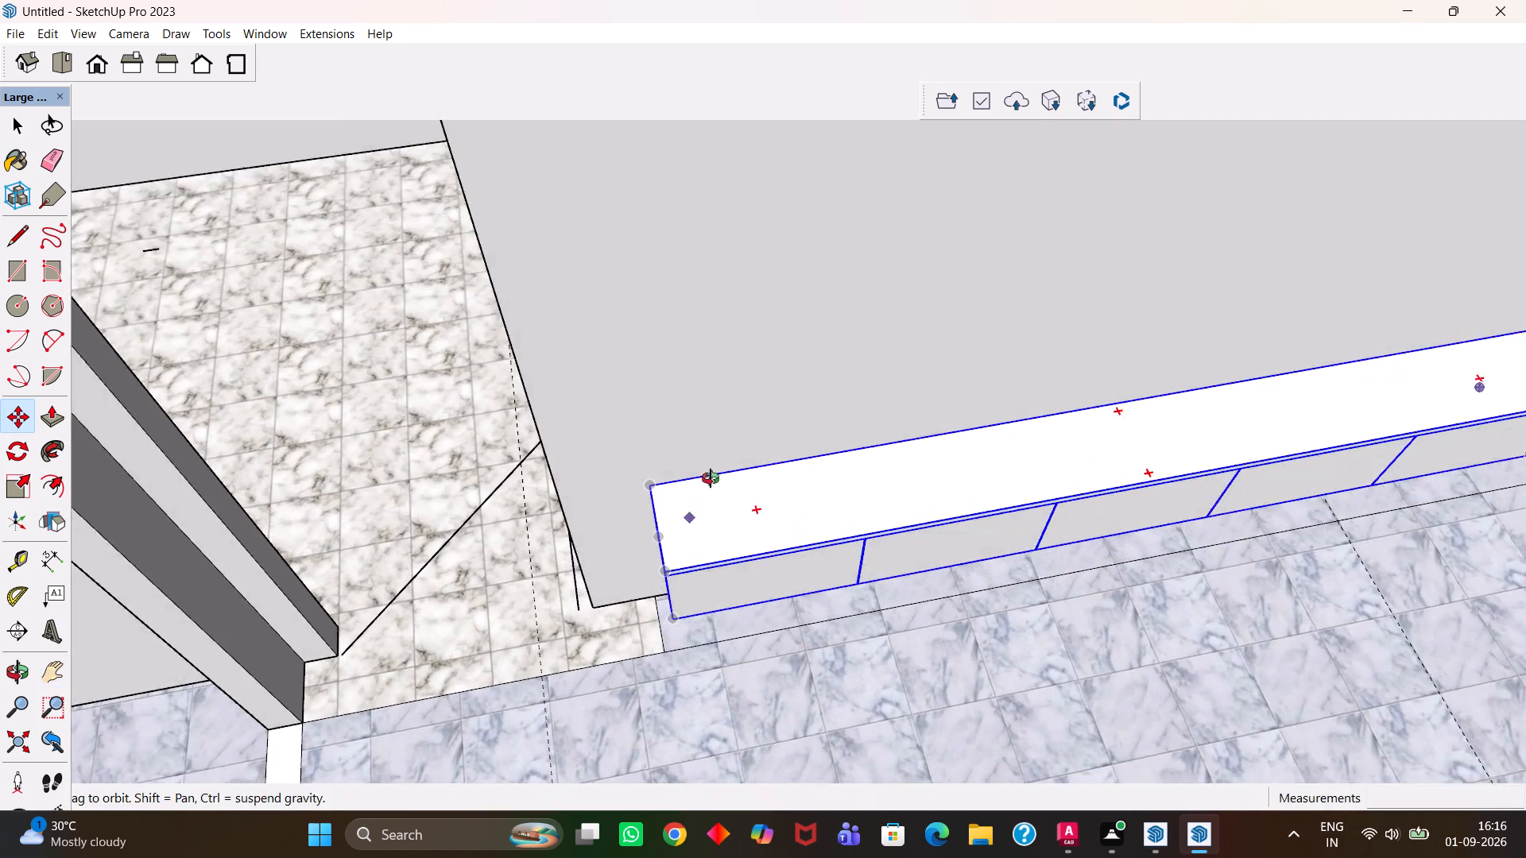
pyautogui.moveTo(711, 478); pyautogui.dragTo(766, 423, button='middle')
pyautogui.press('h')
pyautogui.scroll(1, 773, 442)
pyautogui.moveTo(726, 550); pyautogui.dragTo(842, 454)
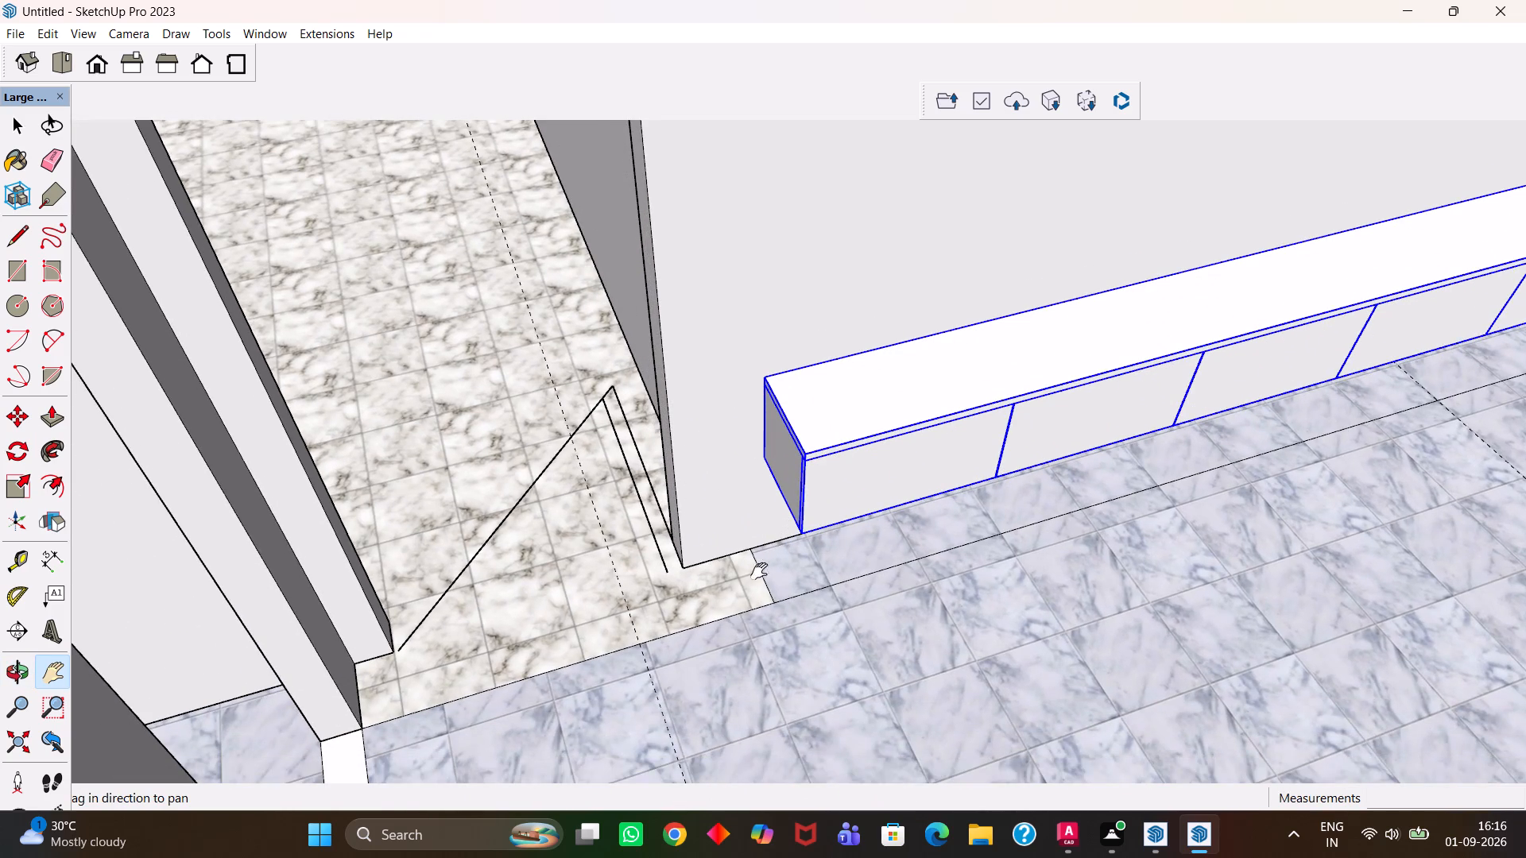
pyautogui.scroll(3, 759, 571)
pyautogui.moveTo(738, 548); pyautogui.dragTo(722, 537, button='middle')
pyautogui.scroll(1, 738, 548)
pyautogui.press('t')
pyautogui.scroll(1, 760, 531)
pyautogui.click(769, 531)
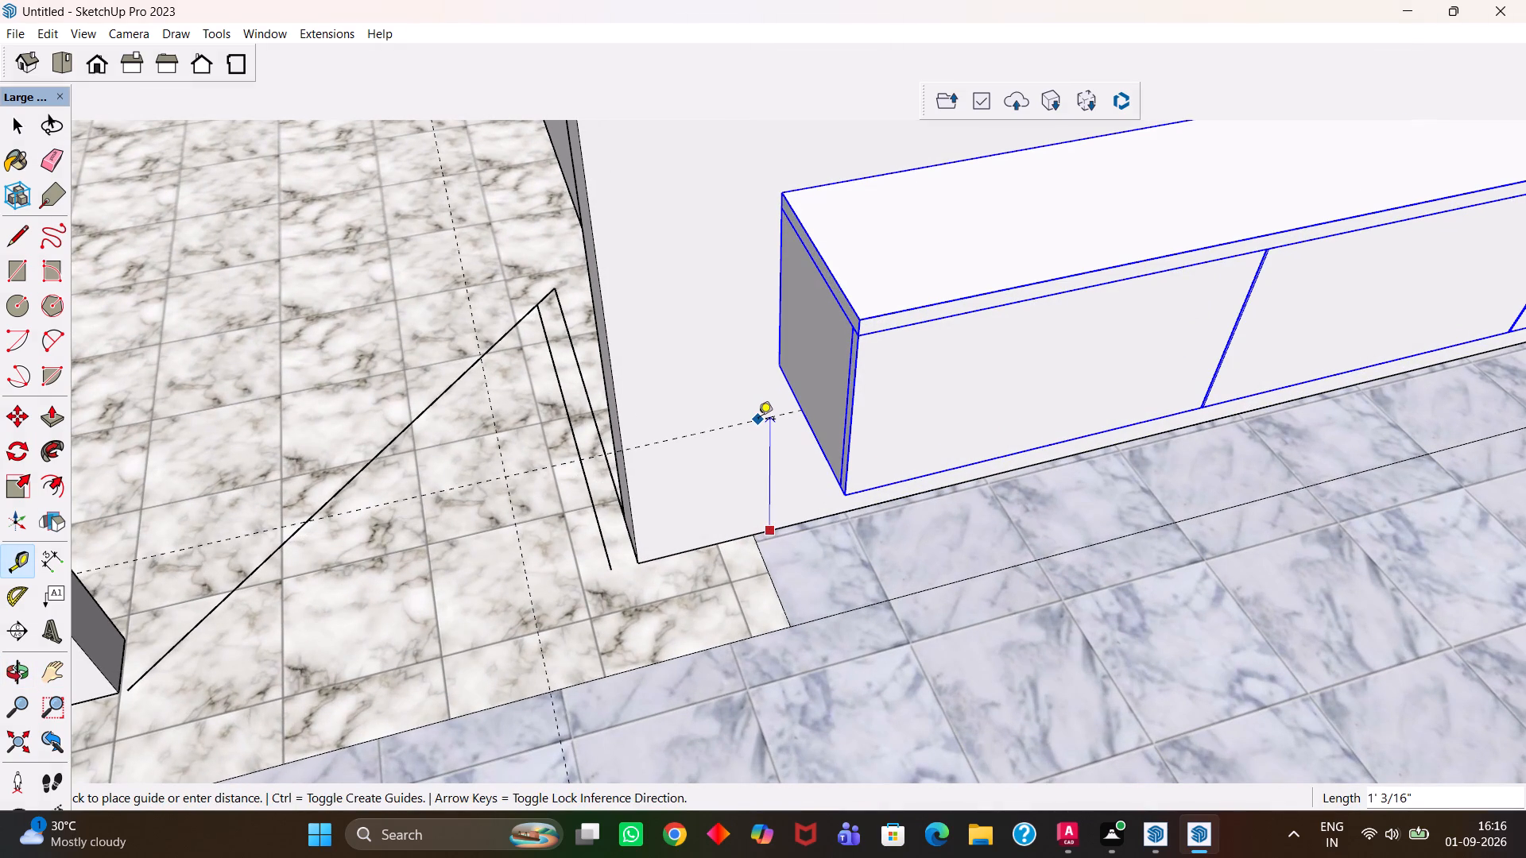
pyautogui.write('9"')
pyautogui.press('Return')
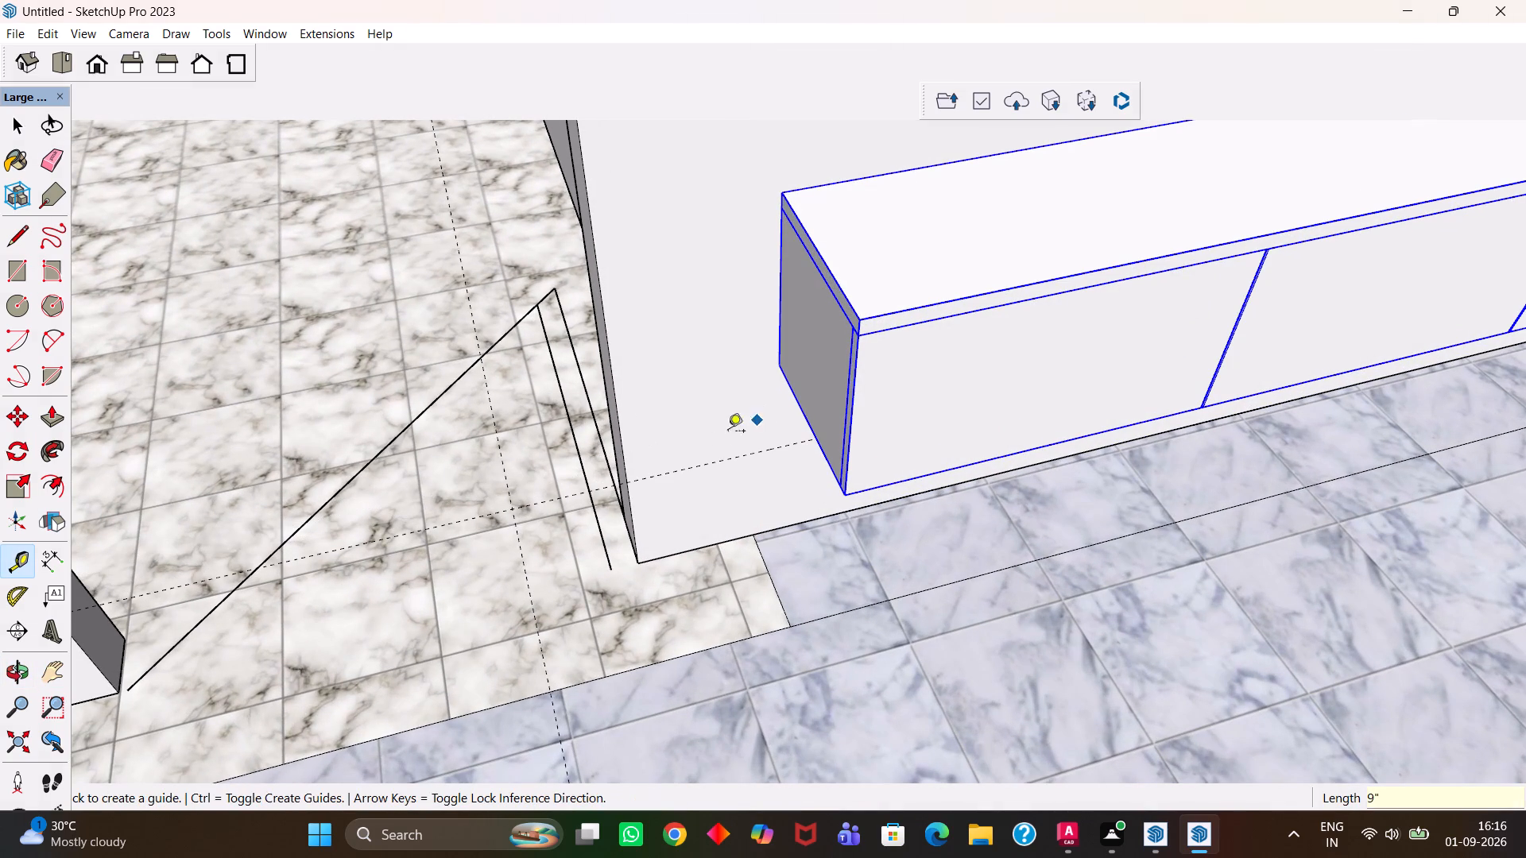
# Place a vertical guide on the wall about 9" from its end edge at the doorway.
pyautogui.click(622, 450)
pyautogui.click(746, 534)
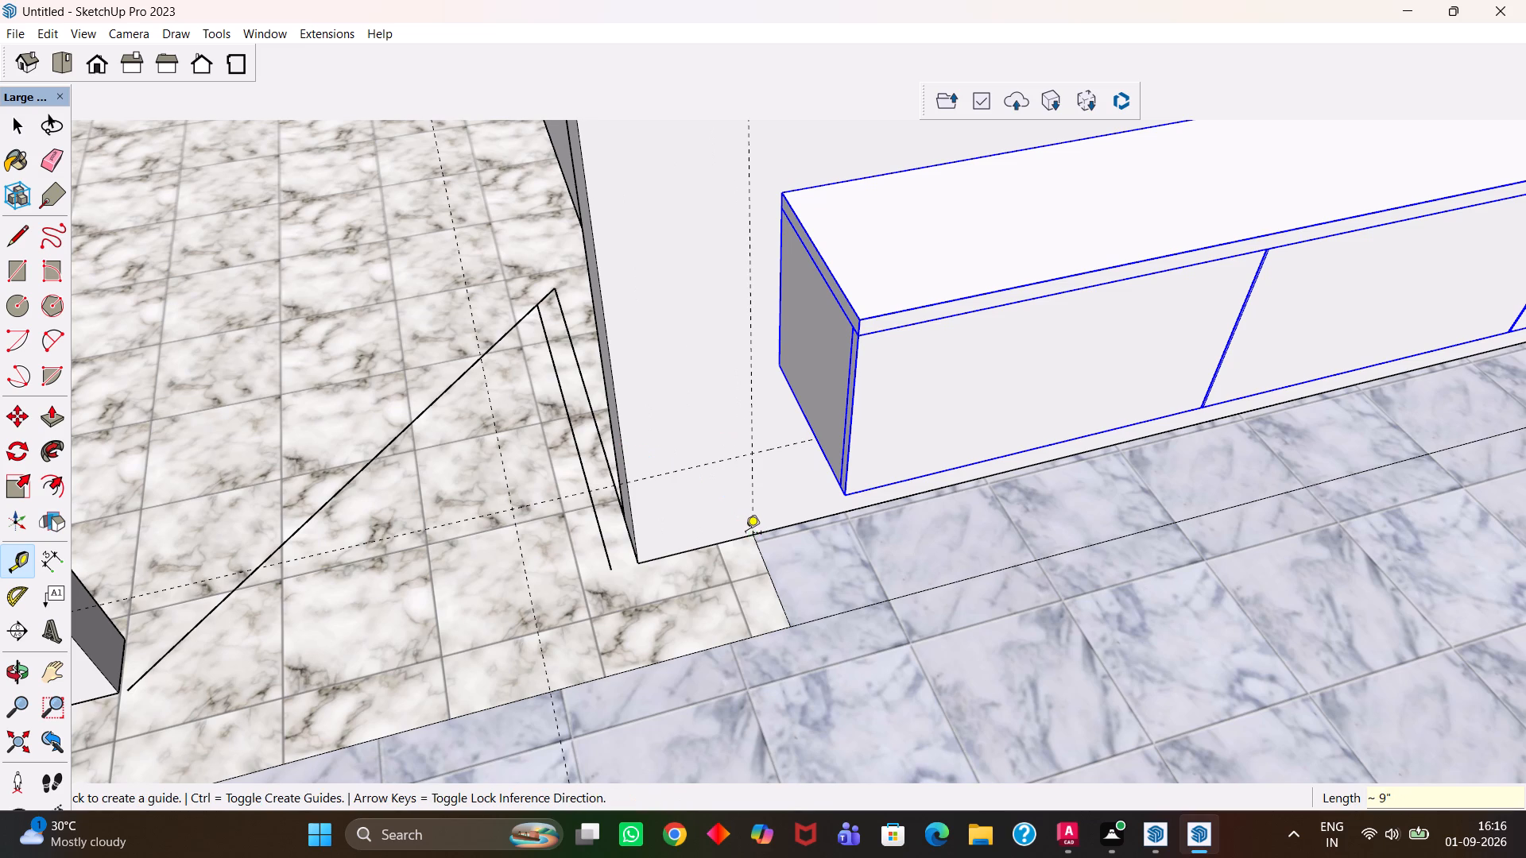
# Move the cabinet group so its lower rear end corner sits at the intersection of the two wall guides.
pyautogui.moveTo(750, 537); pyautogui.dragTo(779, 523, button='middle')
pyautogui.scroll(1, 778, 524)
pyautogui.press('m')
pyautogui.click(791, 333)
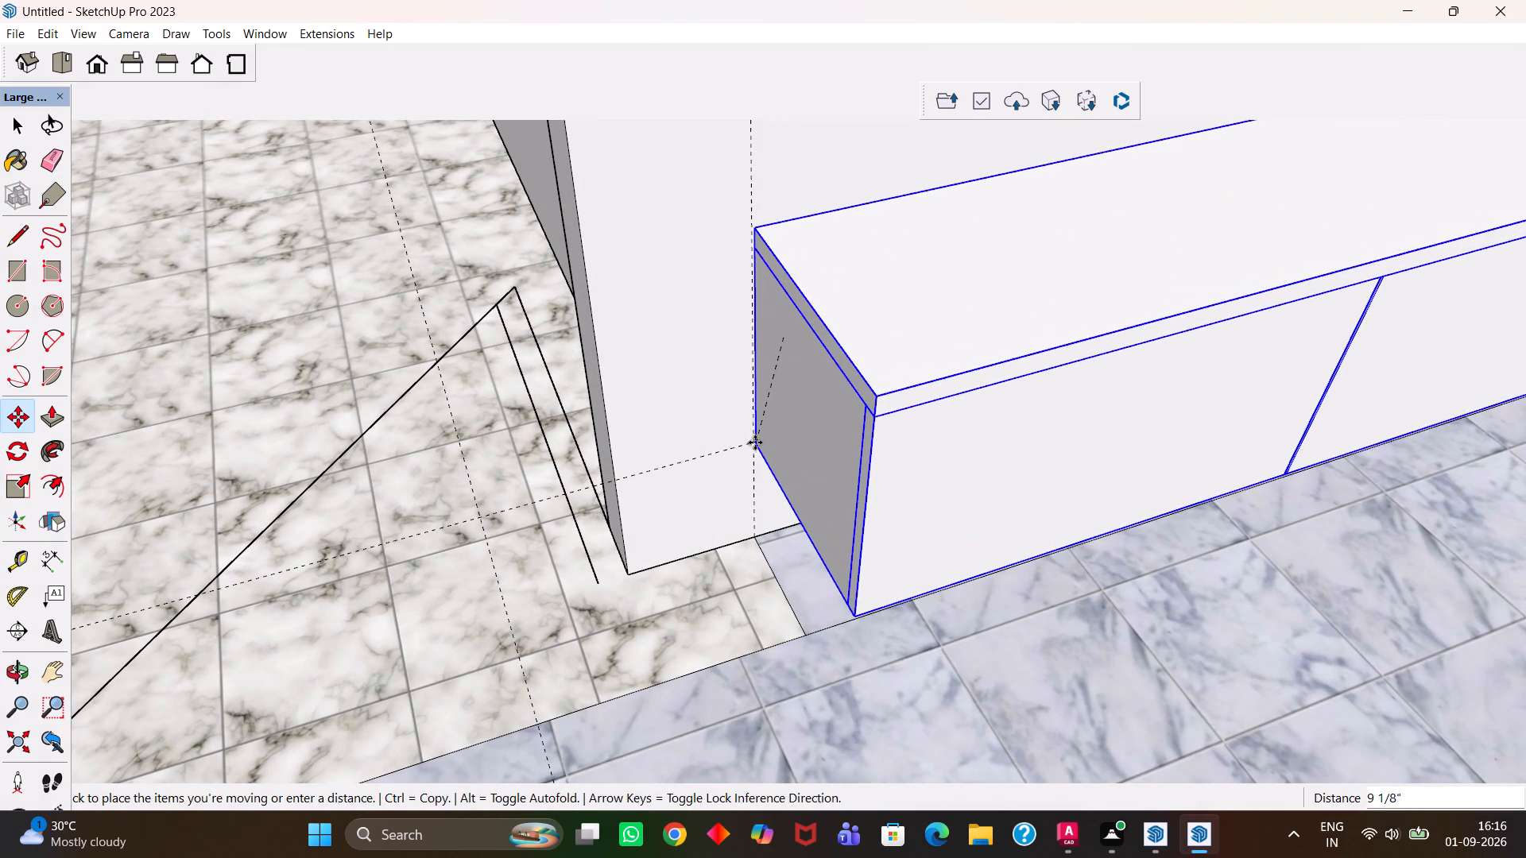
pyautogui.click(754, 443)
pyautogui.scroll(8, 749, 443)
pyautogui.moveTo(738, 449); pyautogui.dragTo(807, 314, button='middle')
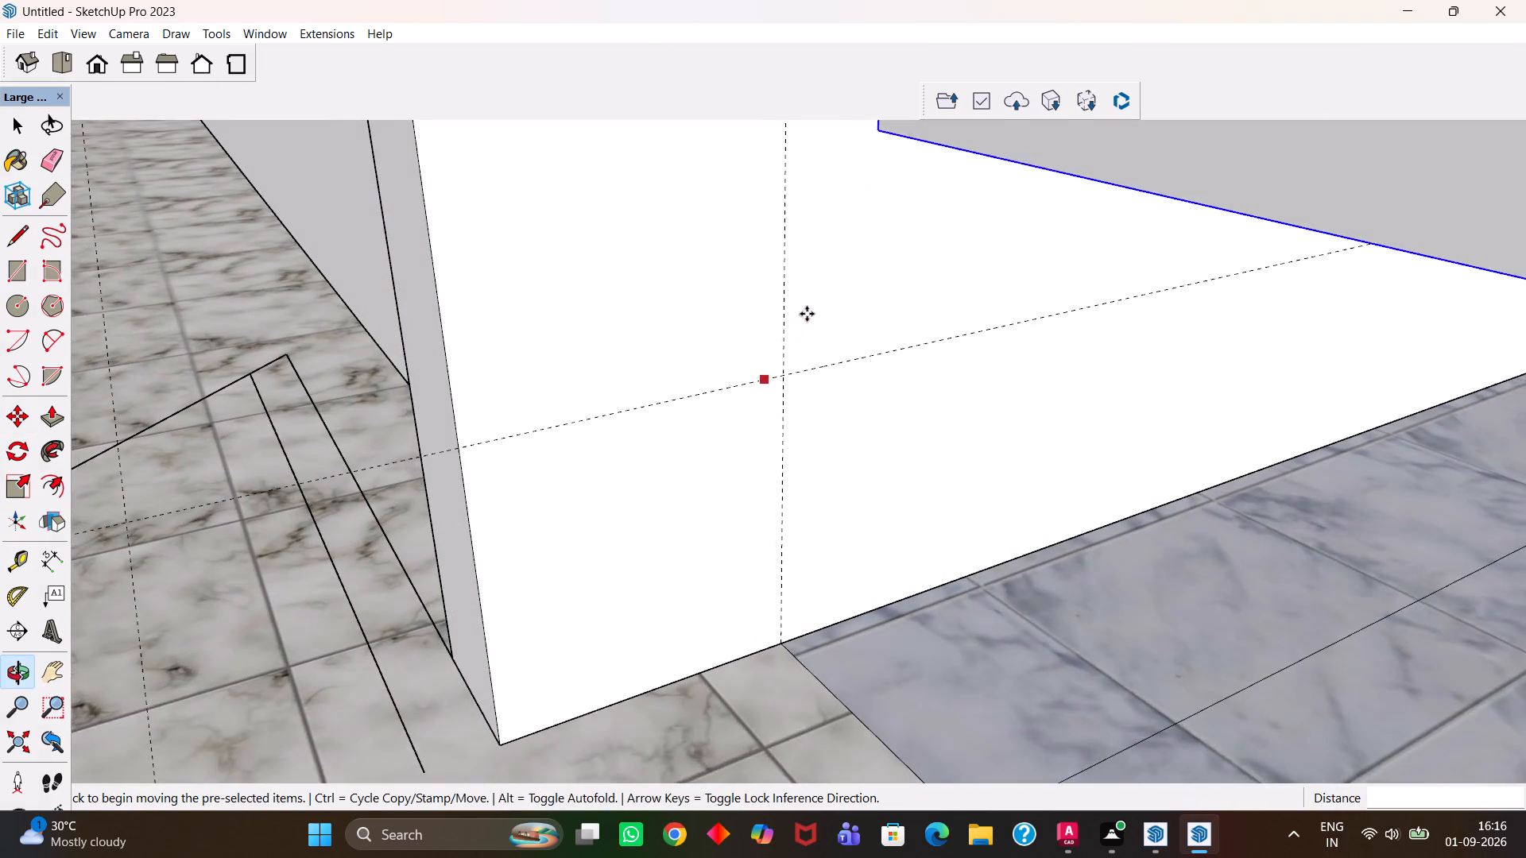
pyautogui.scroll(1, 807, 313)
pyautogui.scroll(-4, 857, 238)
pyautogui.press('h')
pyautogui.moveTo(857, 249); pyautogui.dragTo(847, 407)
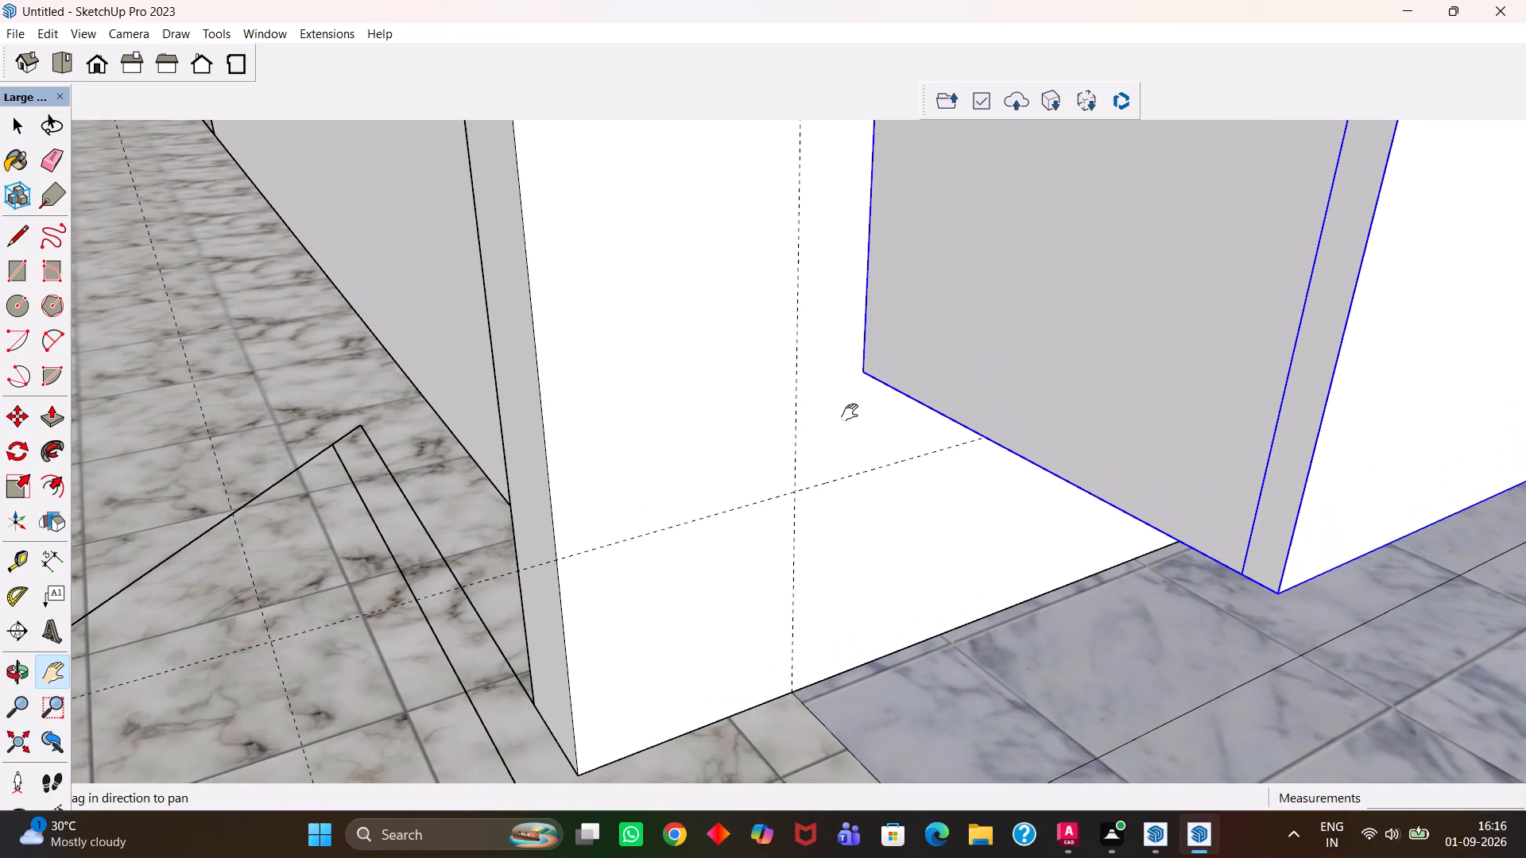
pyautogui.middleClick(857, 412)
pyautogui.middleClick(874, 392)
pyautogui.press('m')
pyautogui.click(870, 369)
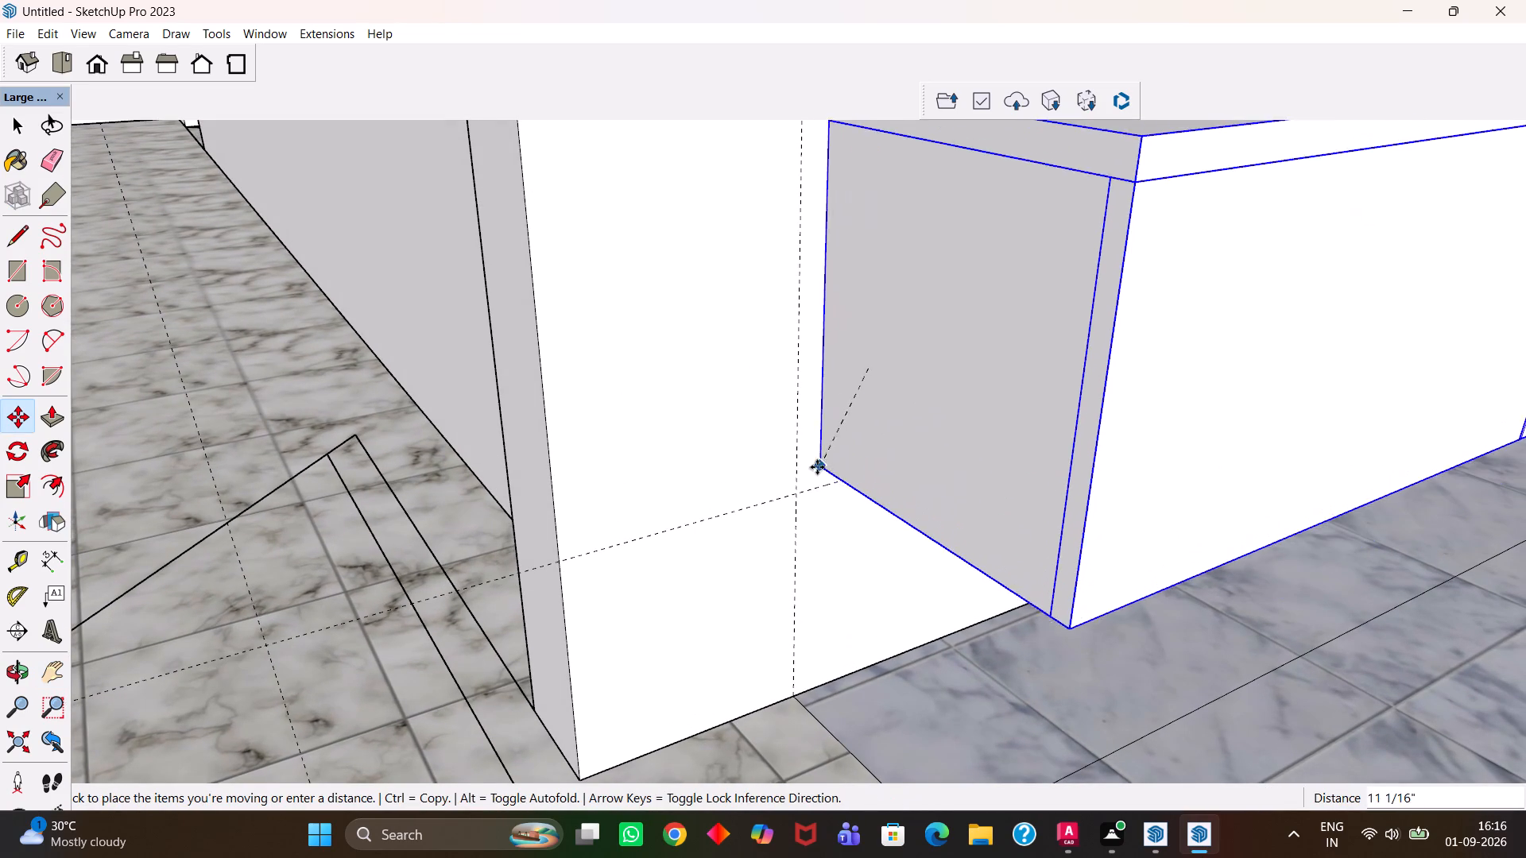
pyautogui.click(796, 496)
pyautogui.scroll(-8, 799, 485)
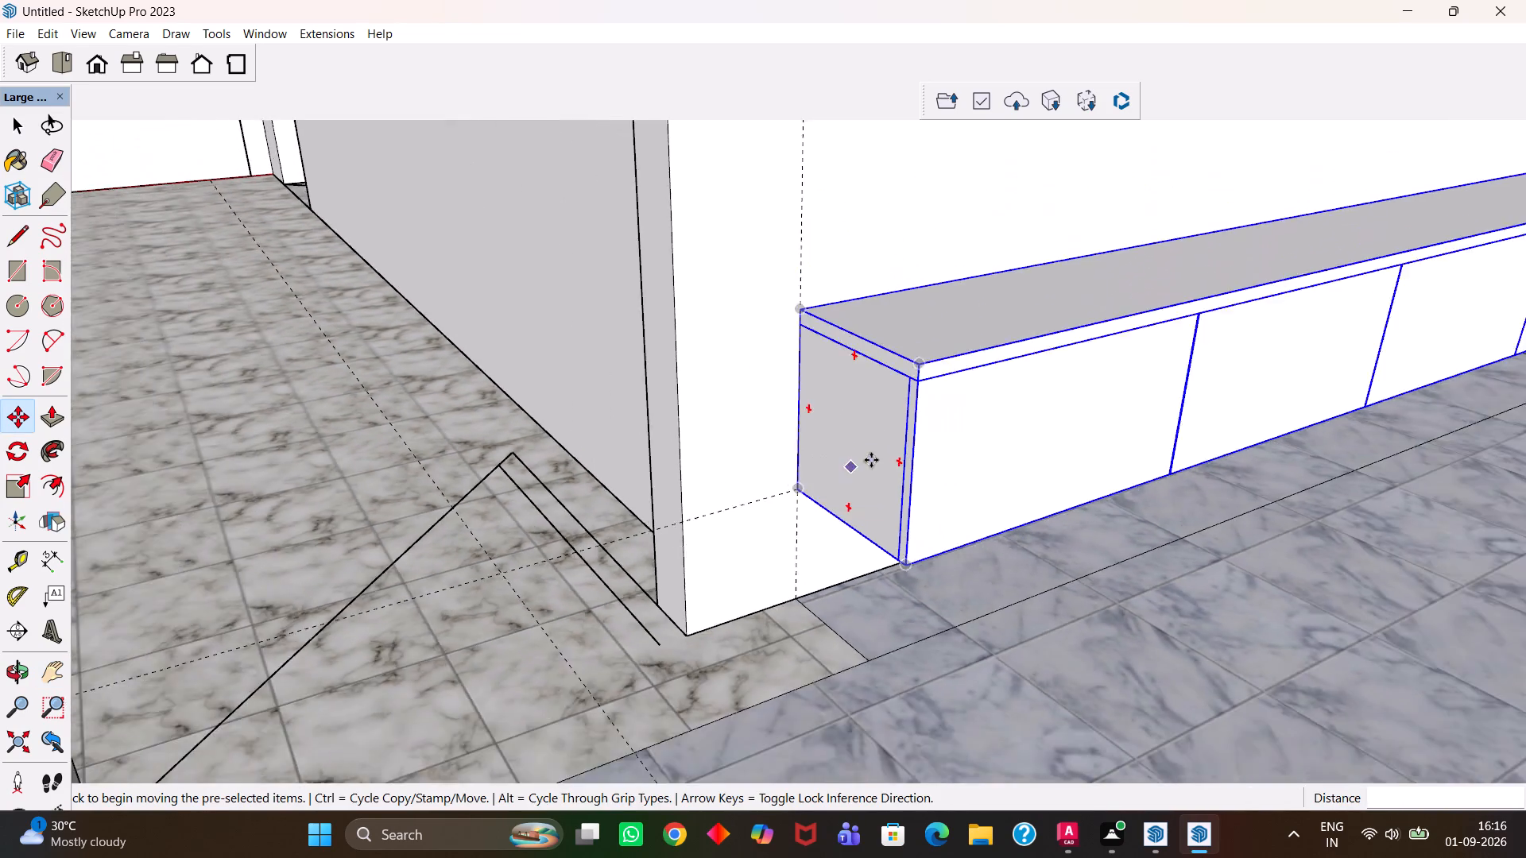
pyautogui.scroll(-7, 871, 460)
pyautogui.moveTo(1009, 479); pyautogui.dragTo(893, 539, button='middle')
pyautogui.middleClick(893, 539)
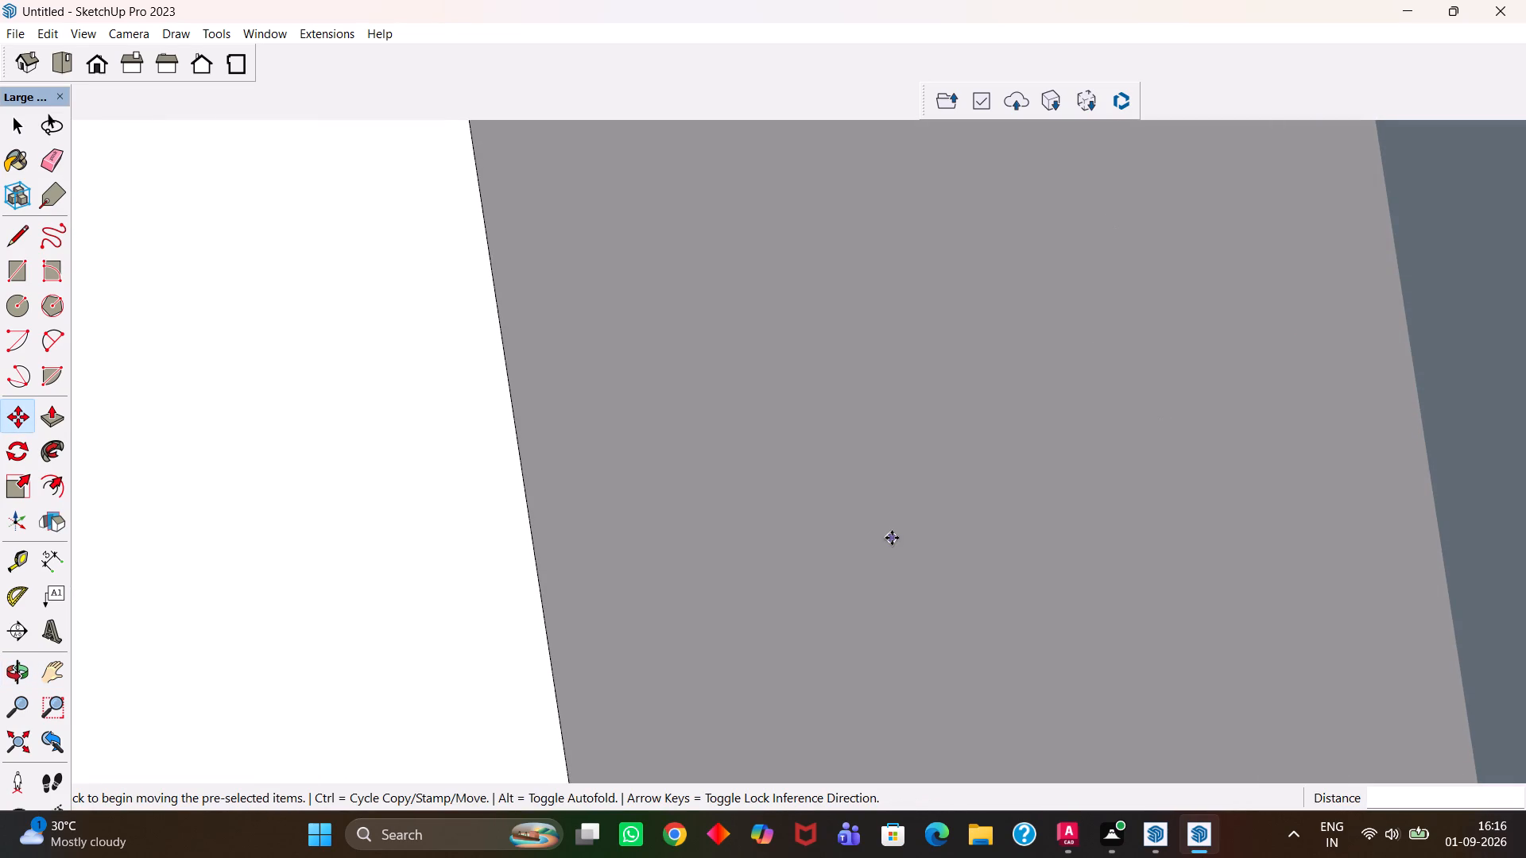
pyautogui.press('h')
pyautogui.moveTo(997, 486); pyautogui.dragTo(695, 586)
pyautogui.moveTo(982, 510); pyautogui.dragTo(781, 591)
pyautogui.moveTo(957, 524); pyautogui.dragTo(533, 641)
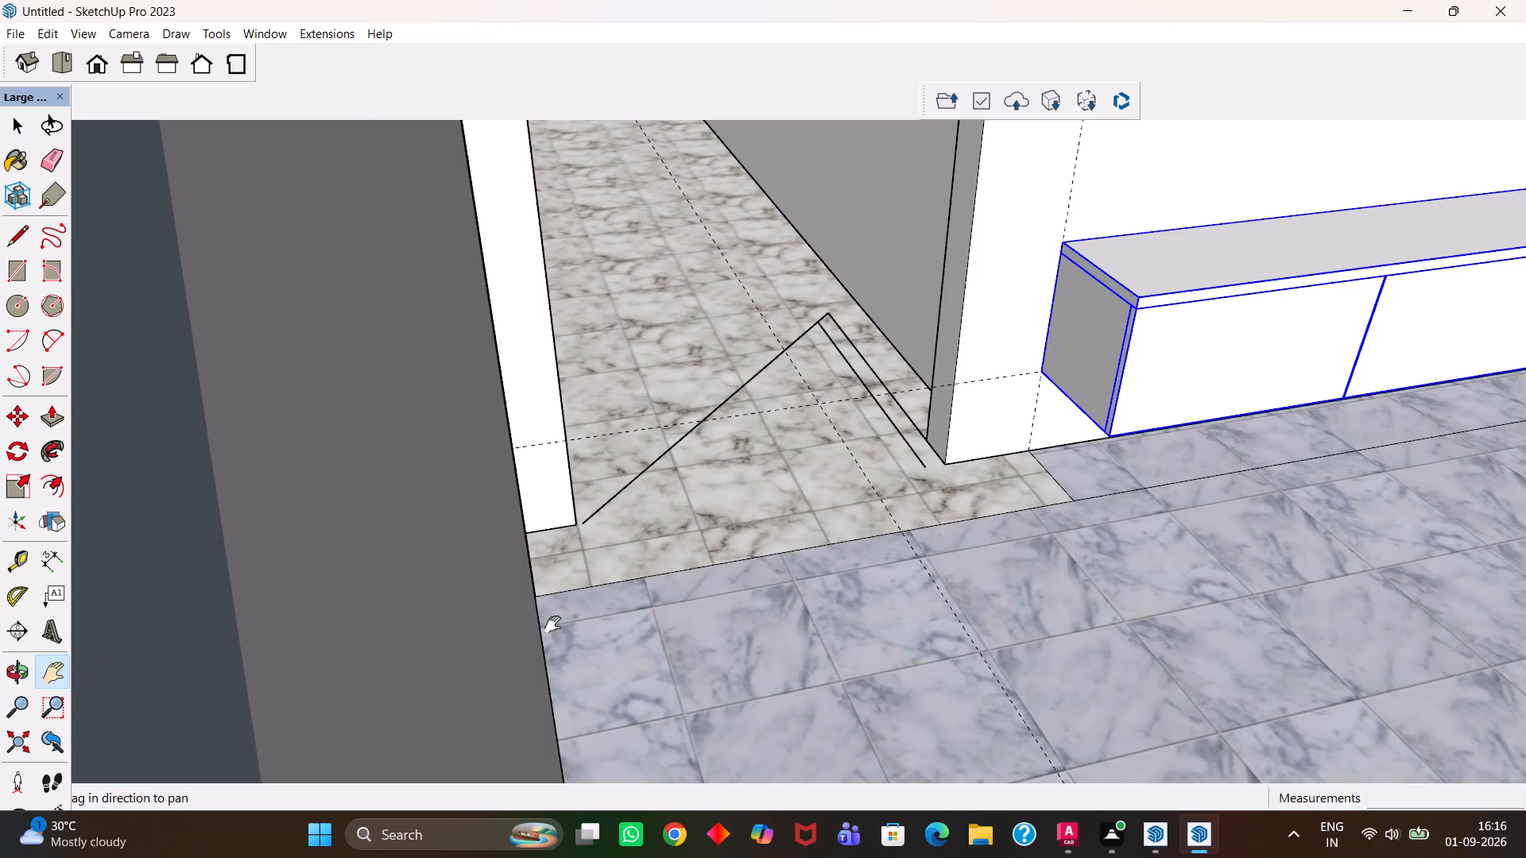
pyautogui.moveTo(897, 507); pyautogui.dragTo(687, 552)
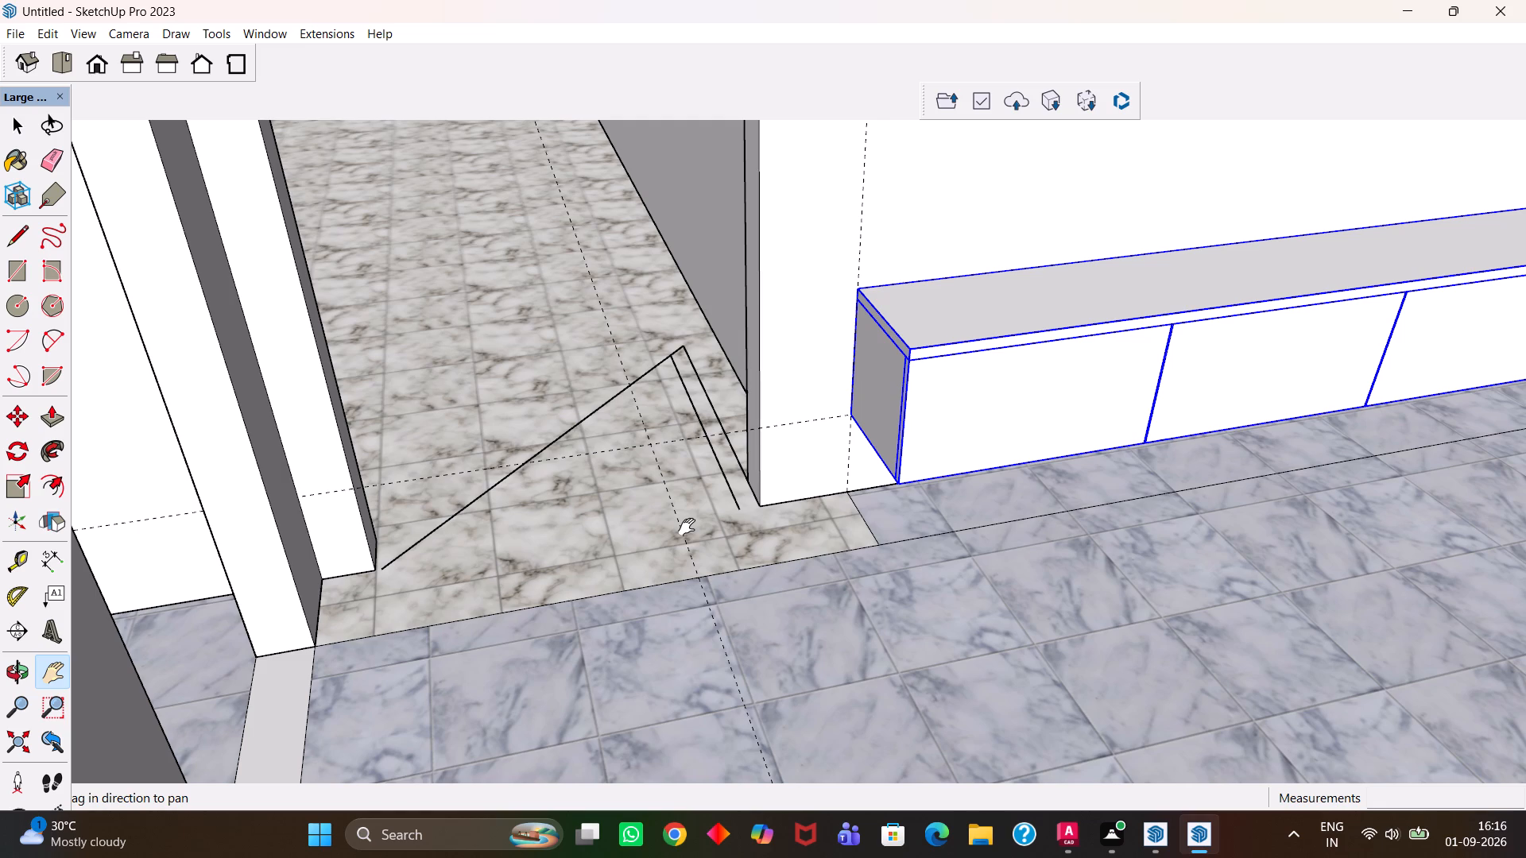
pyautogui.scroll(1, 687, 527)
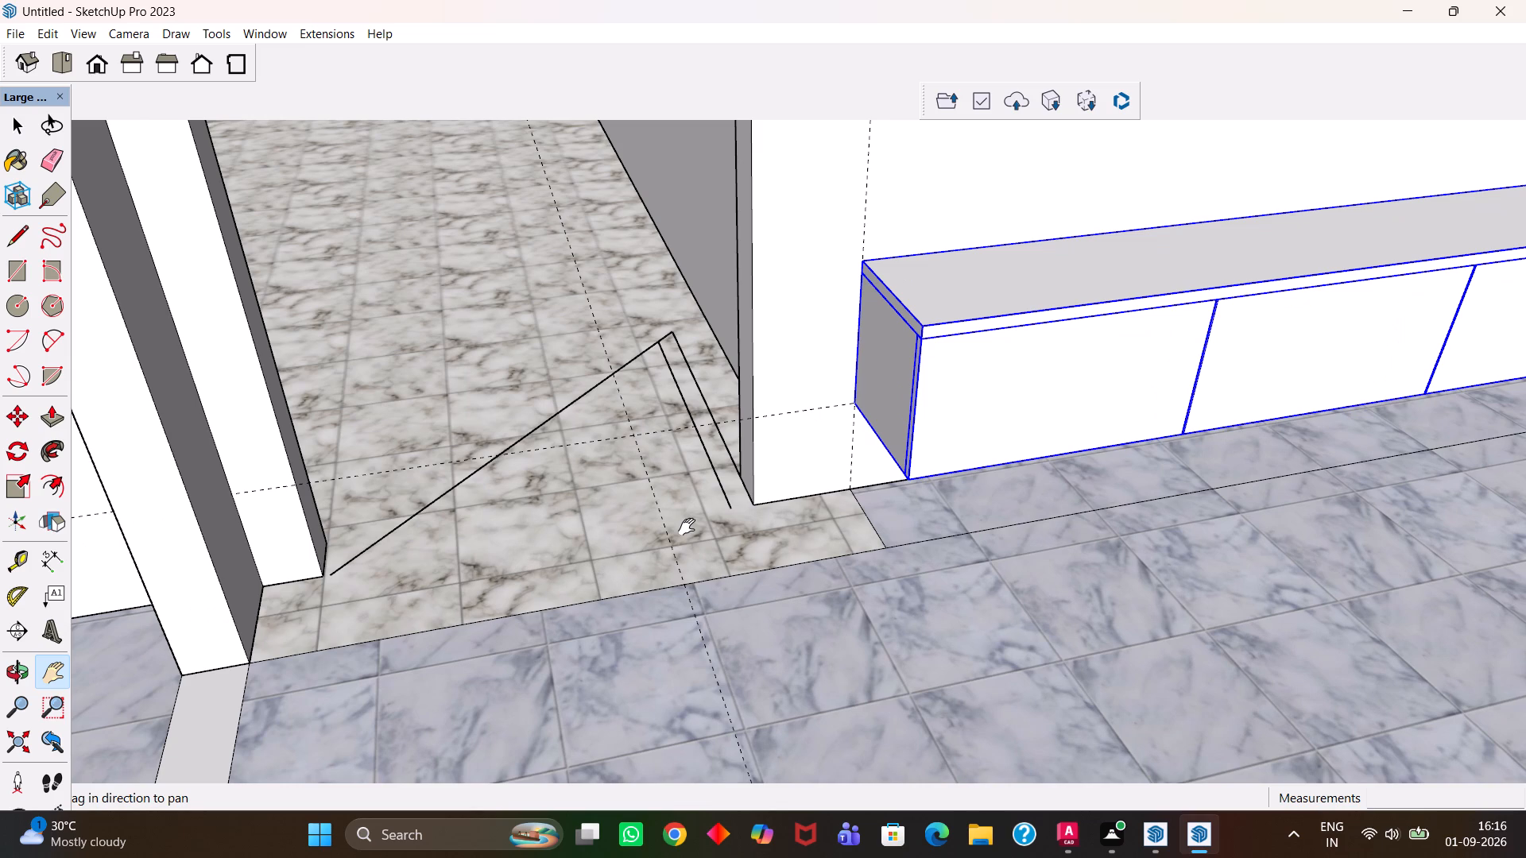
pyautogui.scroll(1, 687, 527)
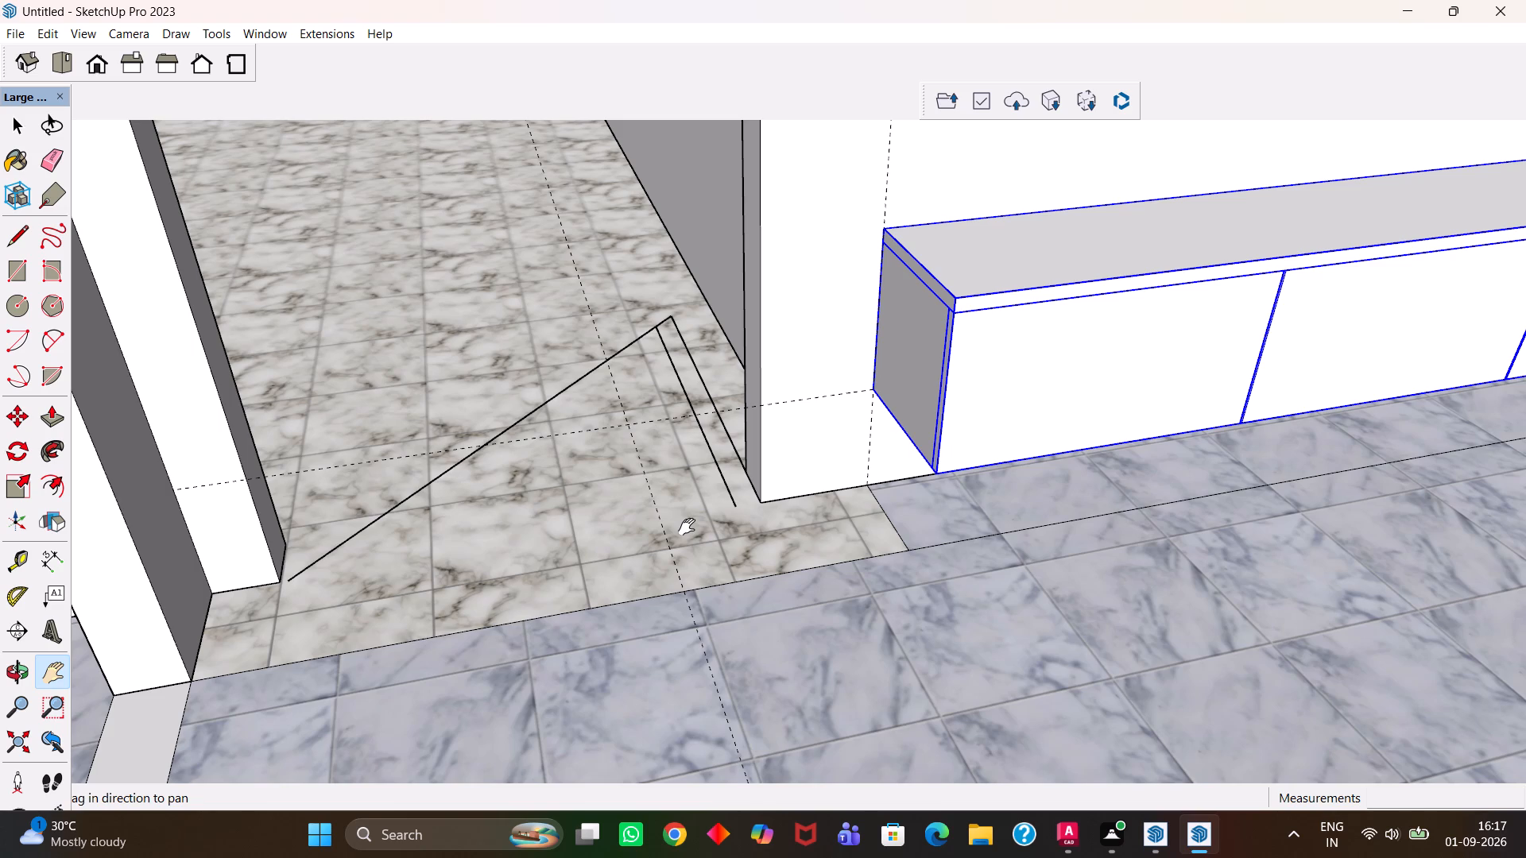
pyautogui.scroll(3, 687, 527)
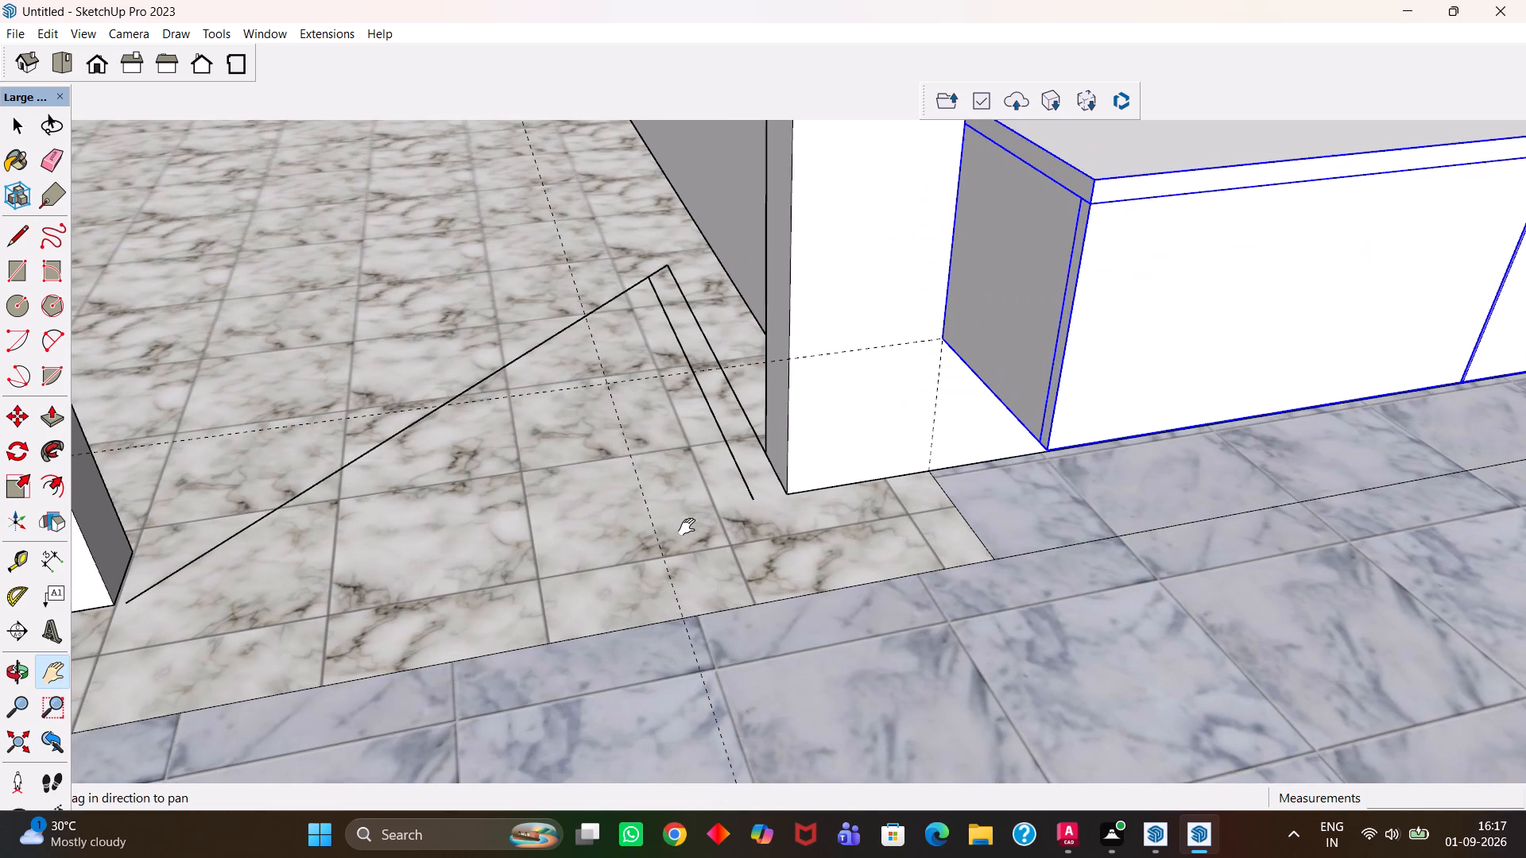
# Place a horizontal guide on the wall level with the door opening's top, about 5' 2 1/4" above the cabinet's top rear edge.
pyautogui.press('h')
pyautogui.scroll(-10, 686, 535)
pyautogui.moveTo(1051, 516); pyautogui.dragTo(899, 556, button='middle')
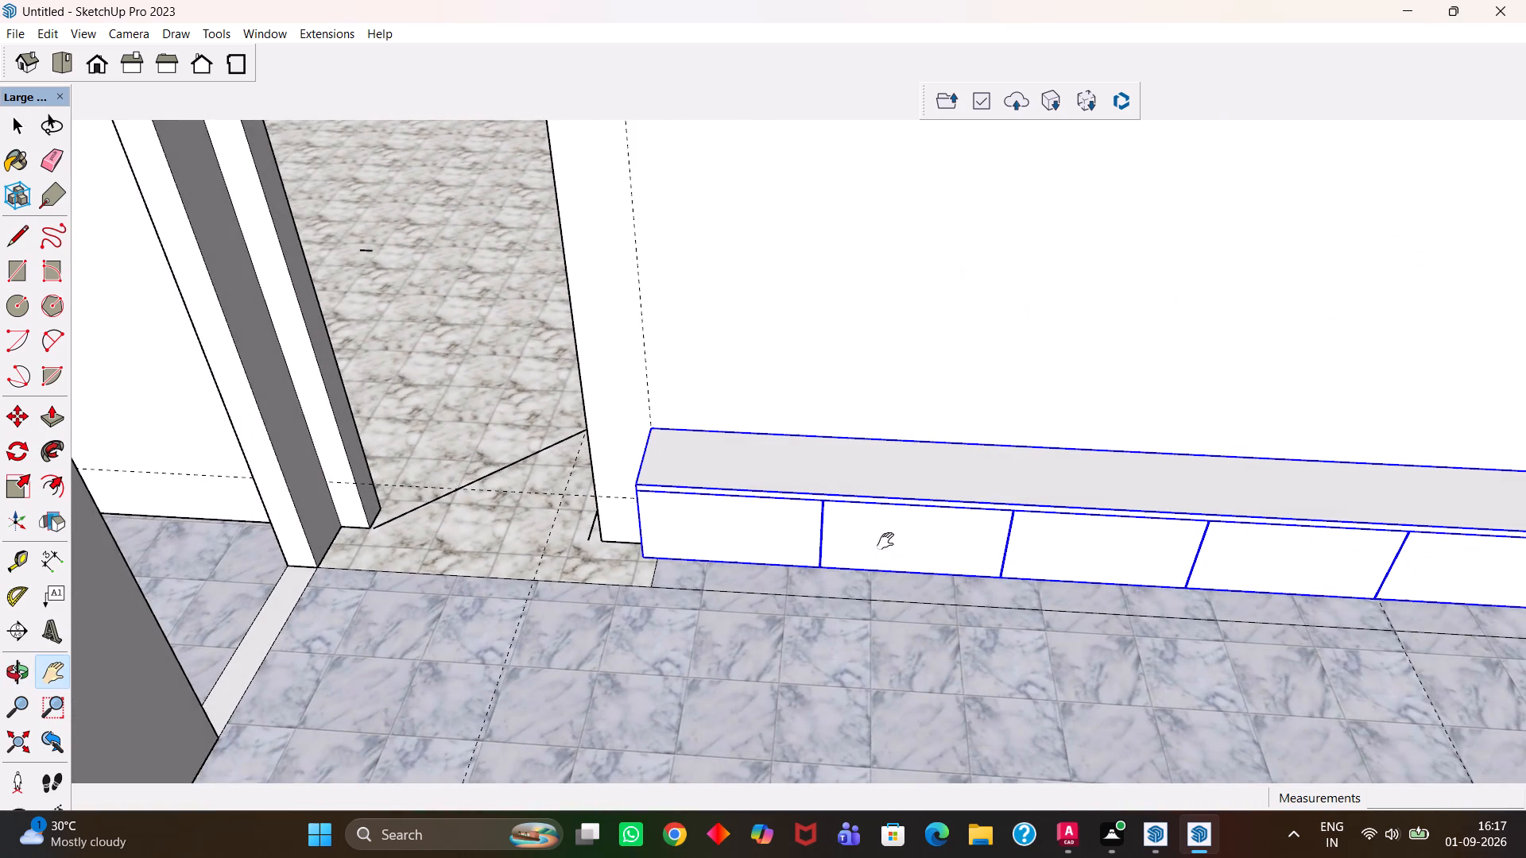
pyautogui.scroll(3, 904, 521)
pyautogui.scroll(-9, 848, 520)
pyautogui.moveTo(970, 478); pyautogui.dragTo(968, 620)
pyautogui.moveTo(815, 586); pyautogui.dragTo(840, 616, button='middle')
pyautogui.press('h')
pyautogui.moveTo(920, 595); pyautogui.dragTo(826, 661)
pyautogui.scroll(-3, 787, 646)
pyautogui.scroll(1, 786, 646)
pyautogui.moveTo(790, 647); pyautogui.dragTo(812, 651, button='middle')
pyautogui.press('t')
pyautogui.scroll(1, 827, 647)
pyautogui.click(853, 682)
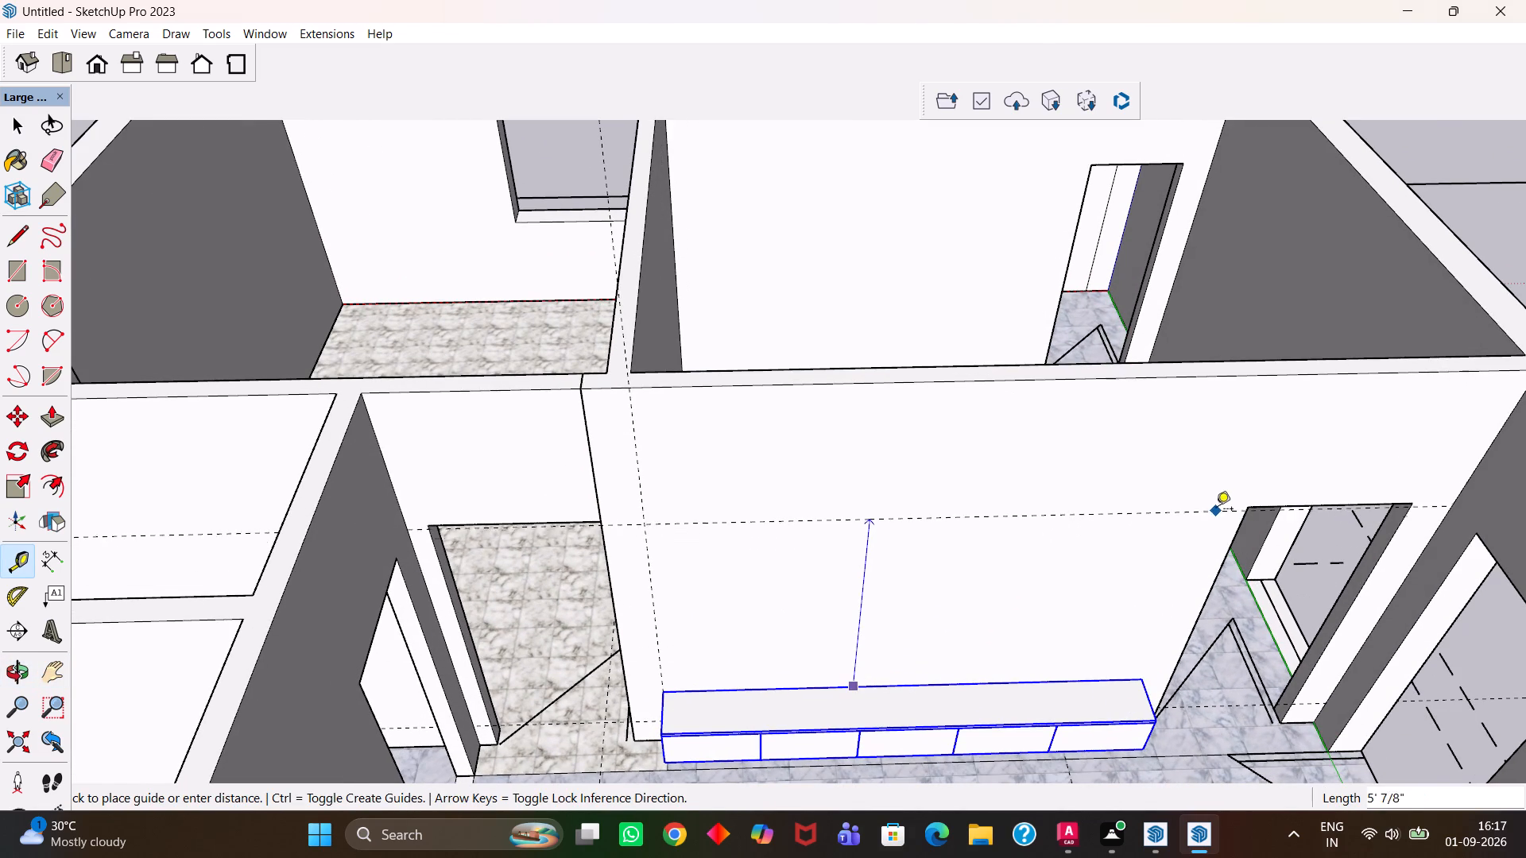
pyautogui.click(1248, 507)
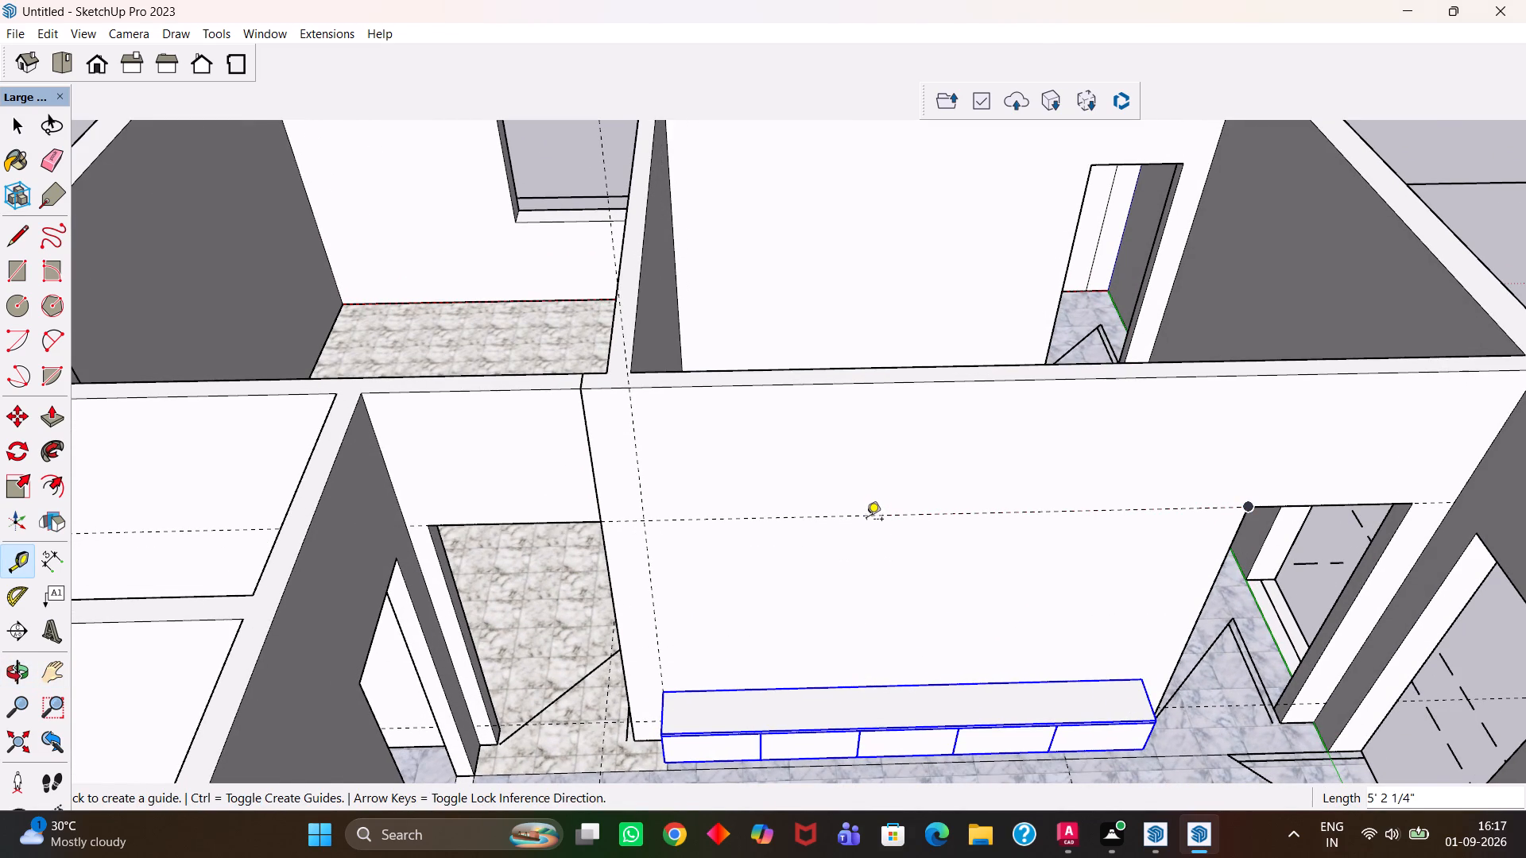
# Place a horizontal guide on the wall 1" below the guide level with the door opening's top.
pyautogui.click(868, 516)
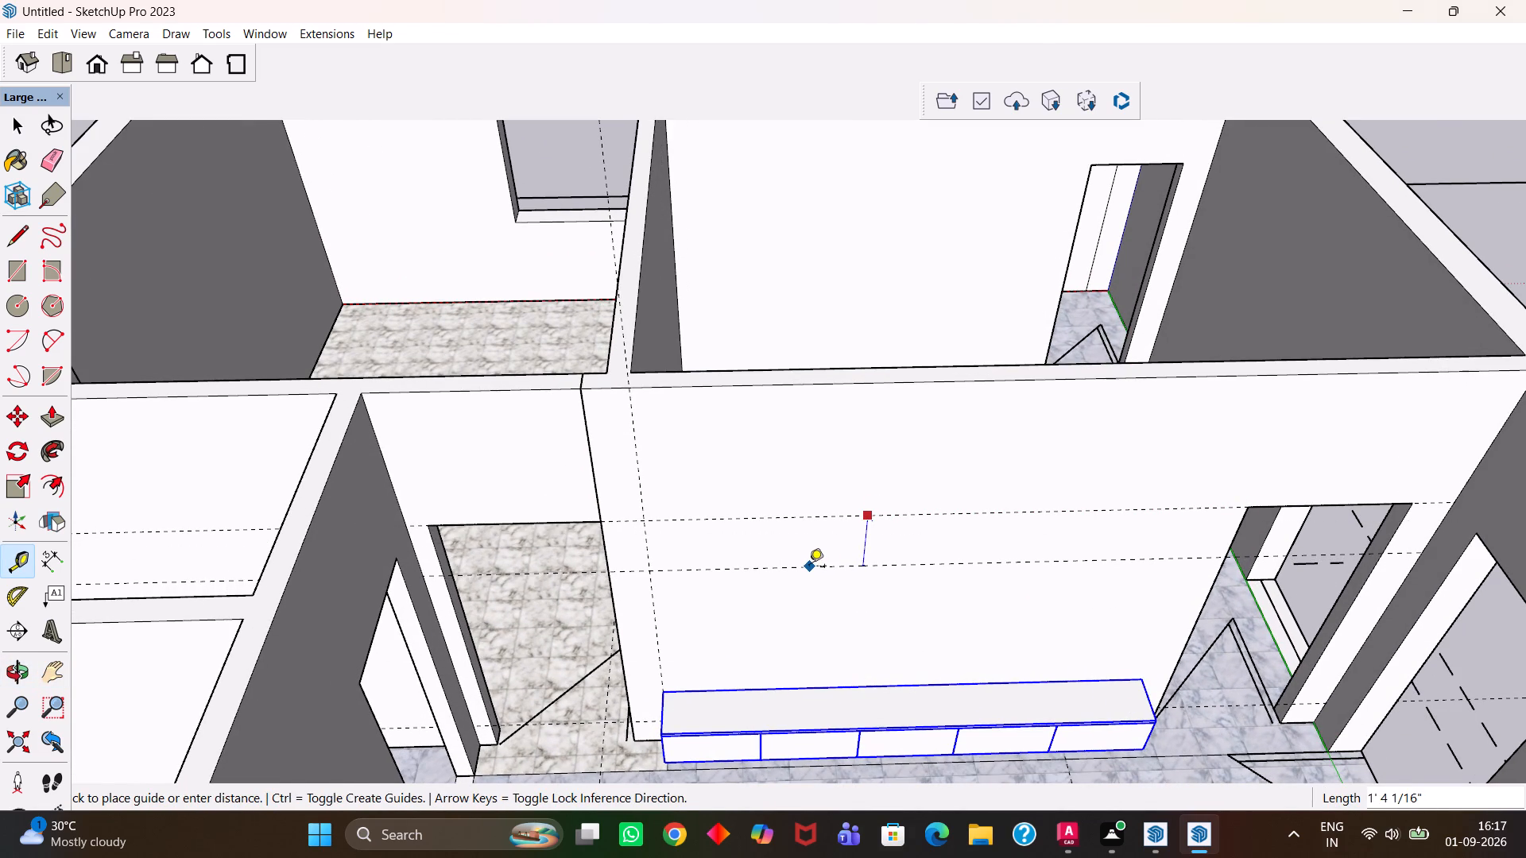
pyautogui.write('1"')
pyautogui.press('Return')
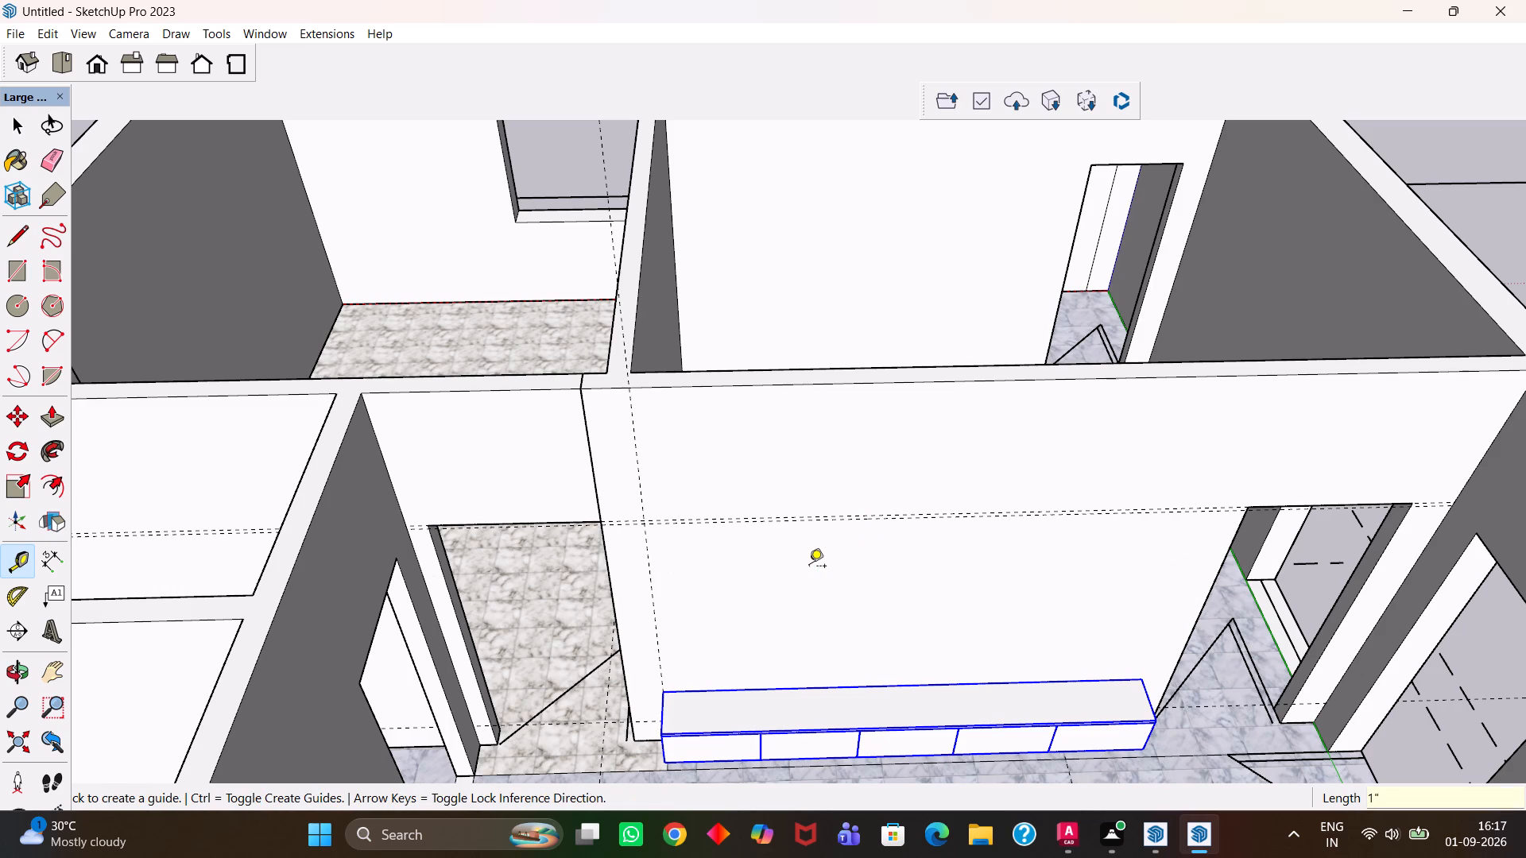
# Place a vertical guide on the wall through the cabinet's top rear corner at the far doorway end, about 7 7/16" from the wall edge.
pyautogui.click(1199, 603)
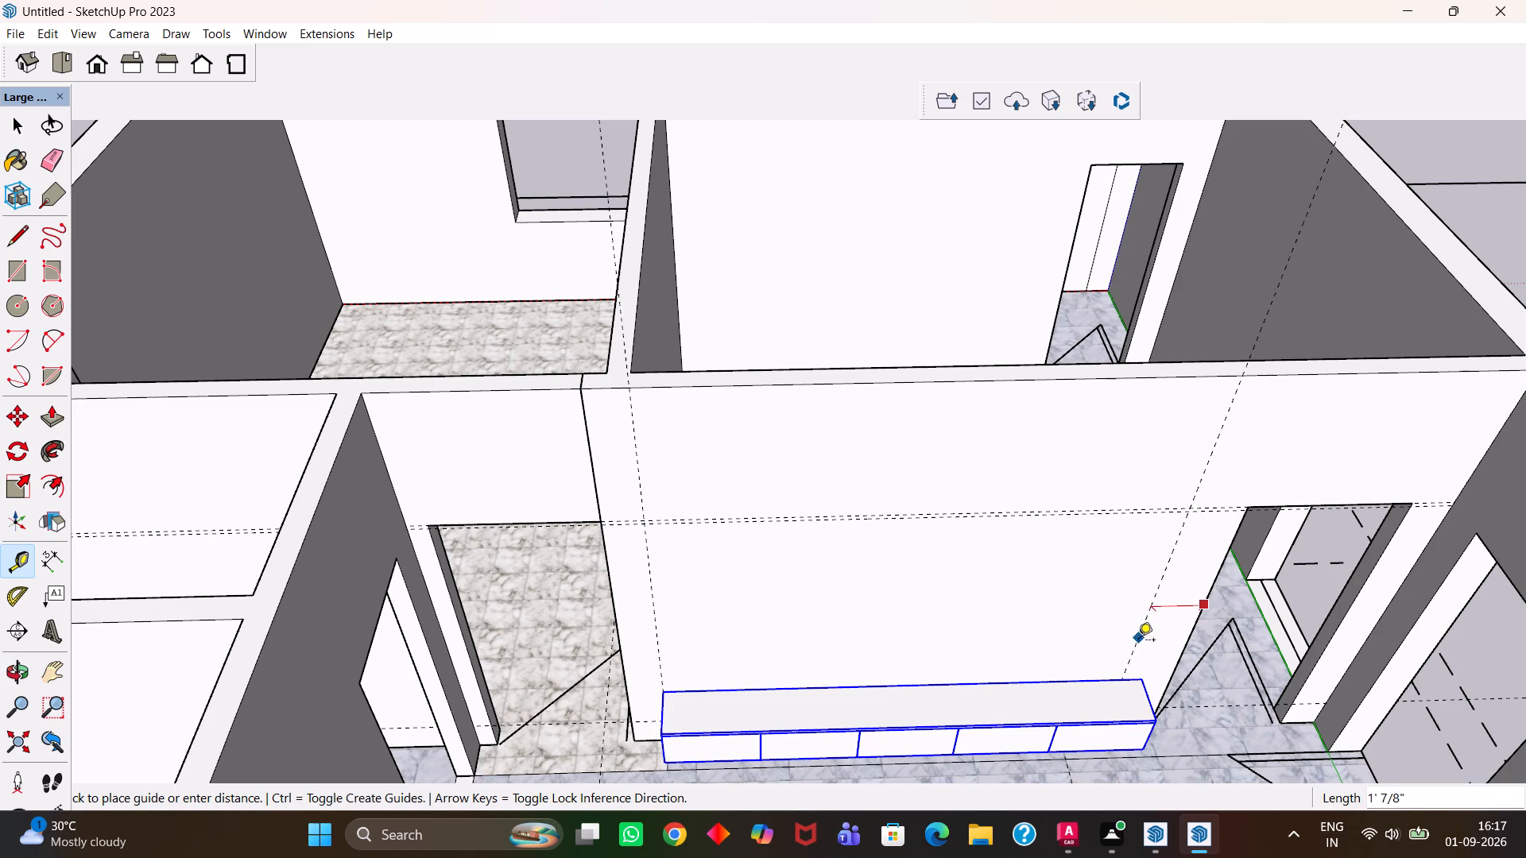
pyautogui.click(1141, 678)
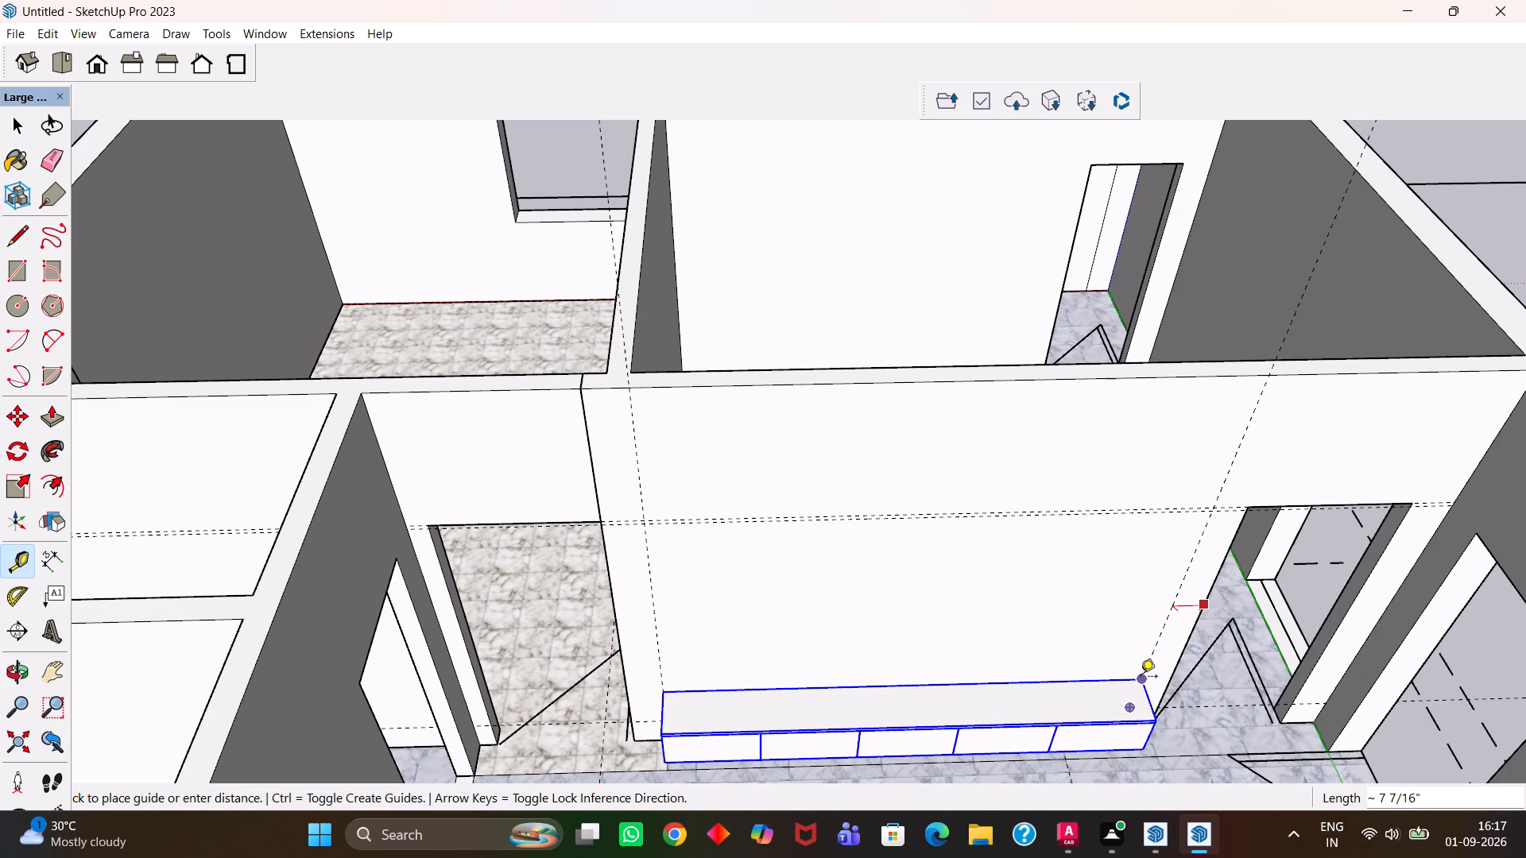
# Draw a long 1" high rectangle on the wall above the cabinet, between the two horizontal guides and spanning the two vertical guides.
pyautogui.press('h')
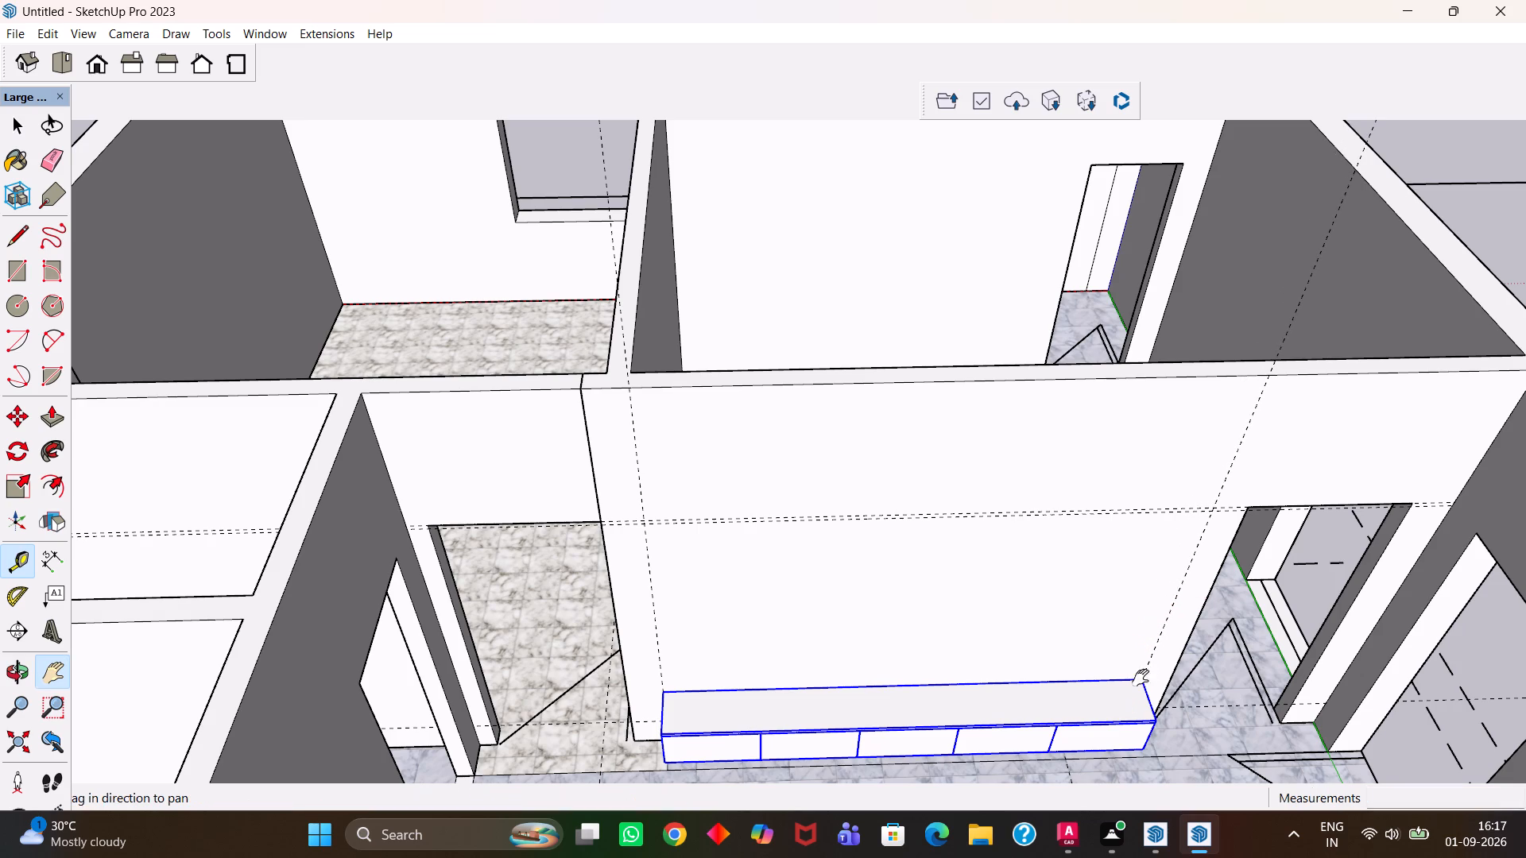
pyautogui.moveTo(966, 598); pyautogui.dragTo(979, 644)
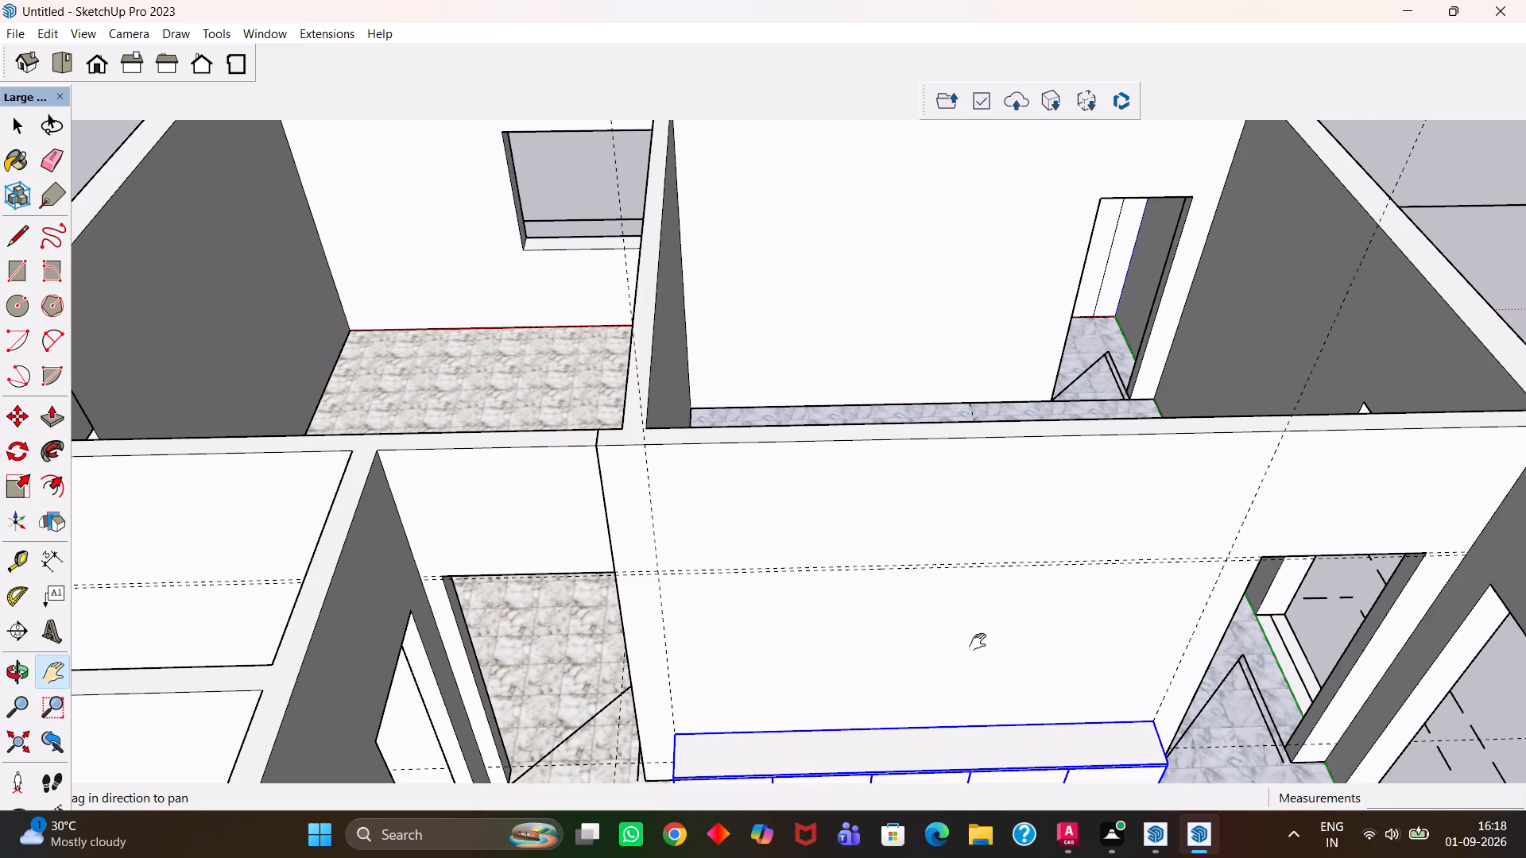
pyautogui.scroll(1, 978, 642)
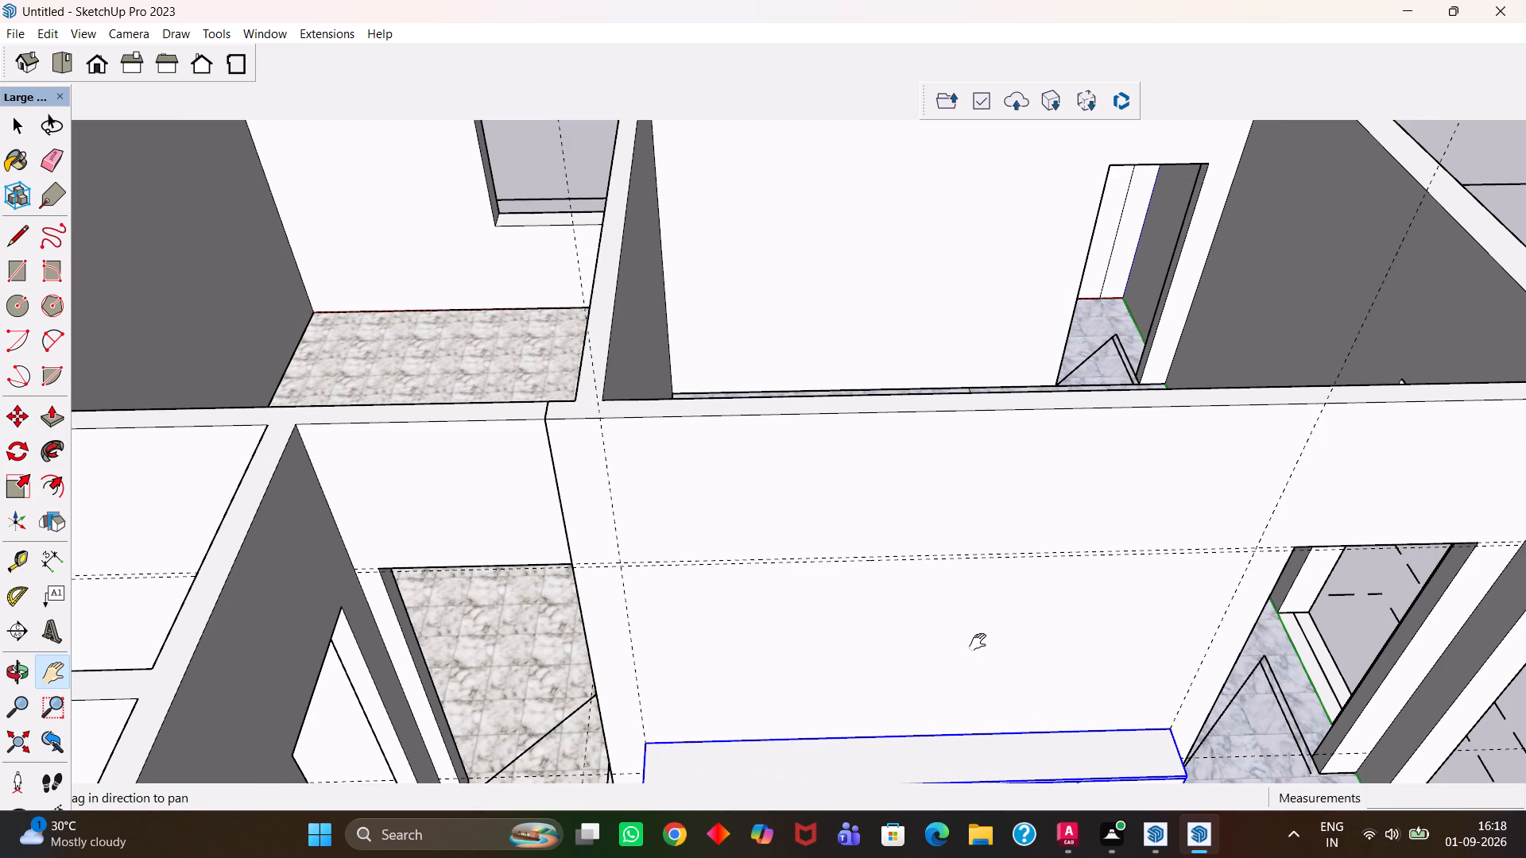
pyautogui.scroll(-1, 978, 642)
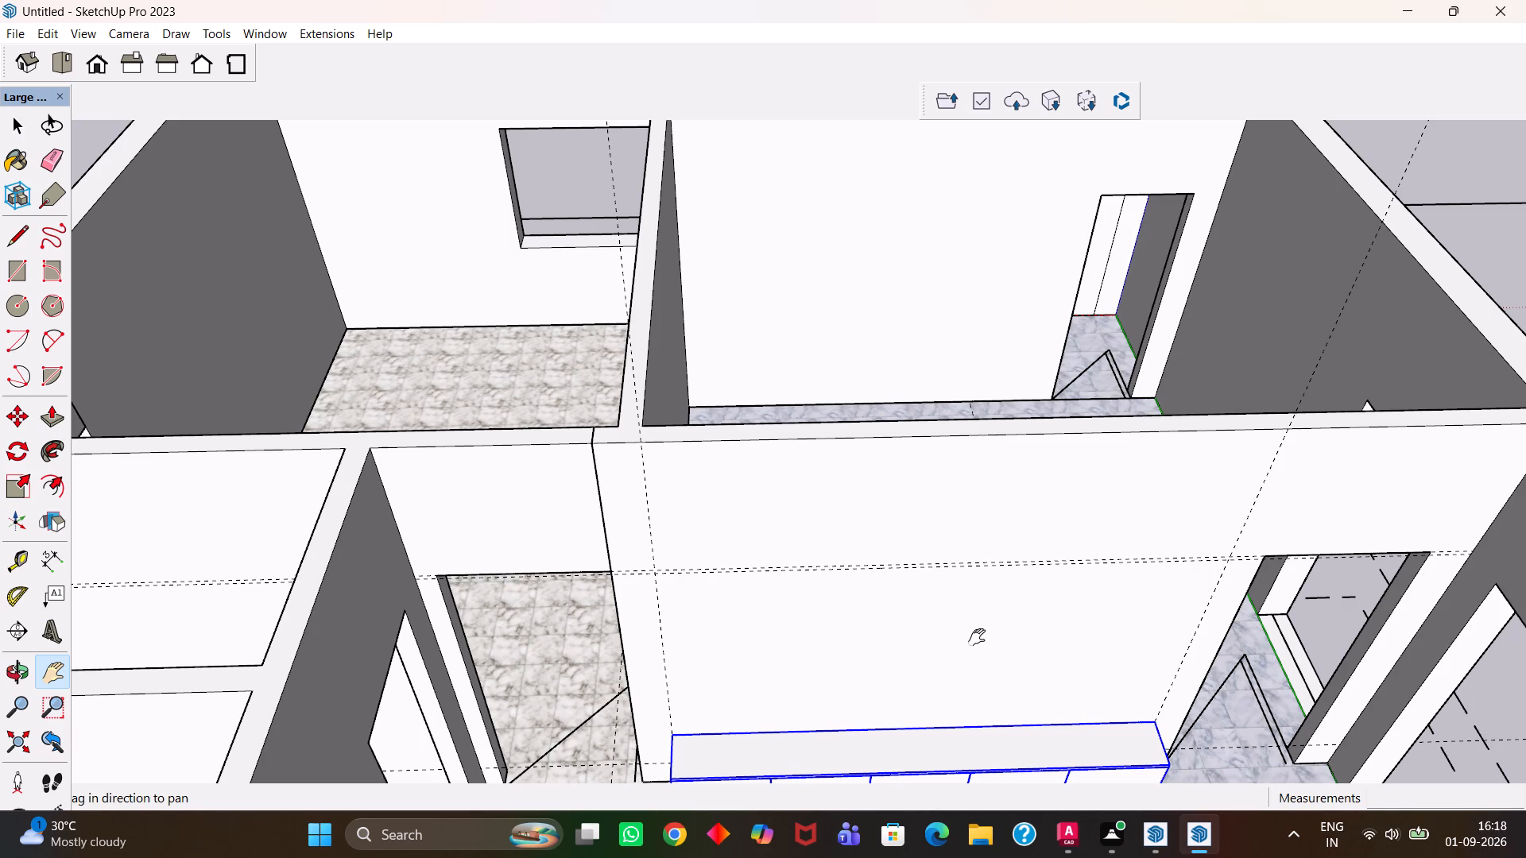
pyautogui.scroll(-1, 977, 637)
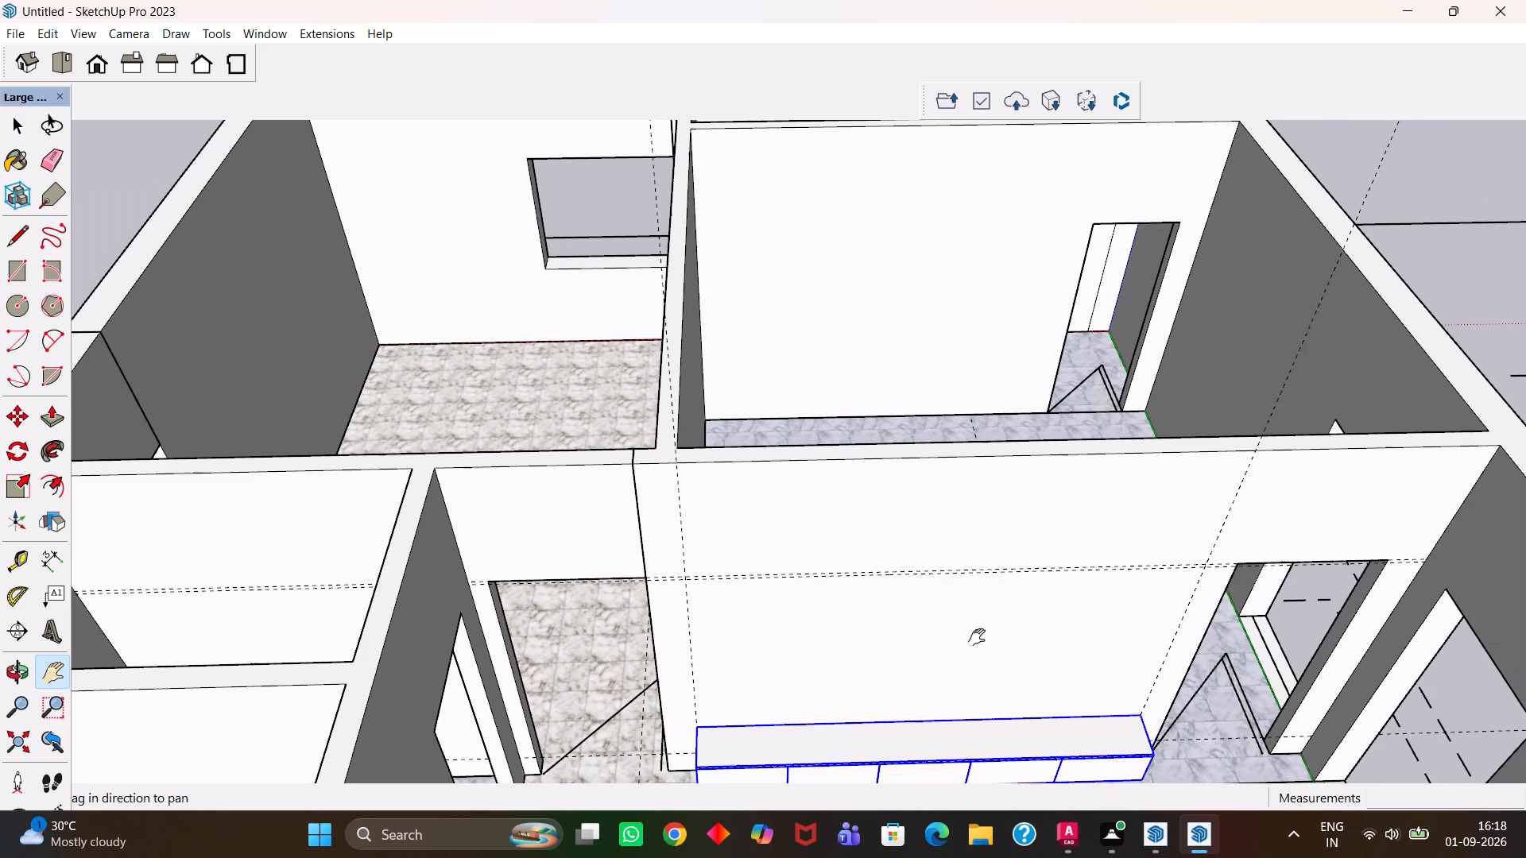
pyautogui.scroll(1, 977, 636)
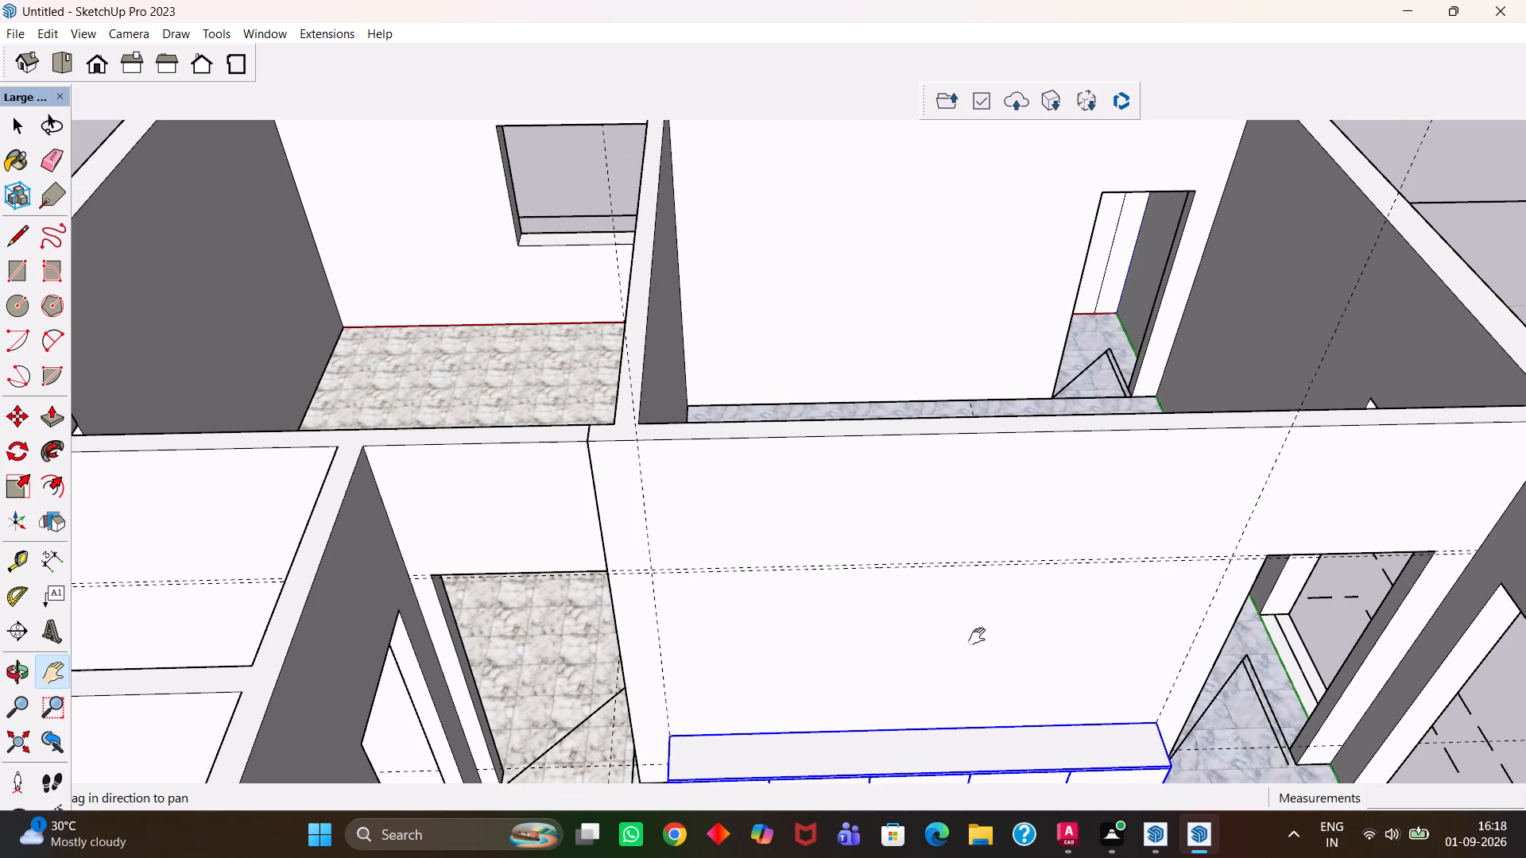
pyautogui.scroll(1, 977, 636)
pyautogui.scroll(-1, 977, 636)
pyautogui.press('h')
pyautogui.moveTo(970, 623); pyautogui.dragTo(991, 649)
pyautogui.scroll(3, 812, 636)
pyautogui.moveTo(924, 627); pyautogui.dragTo(863, 636)
pyautogui.middleClick(784, 635)
pyautogui.press('r')
pyautogui.scroll(1, 776, 634)
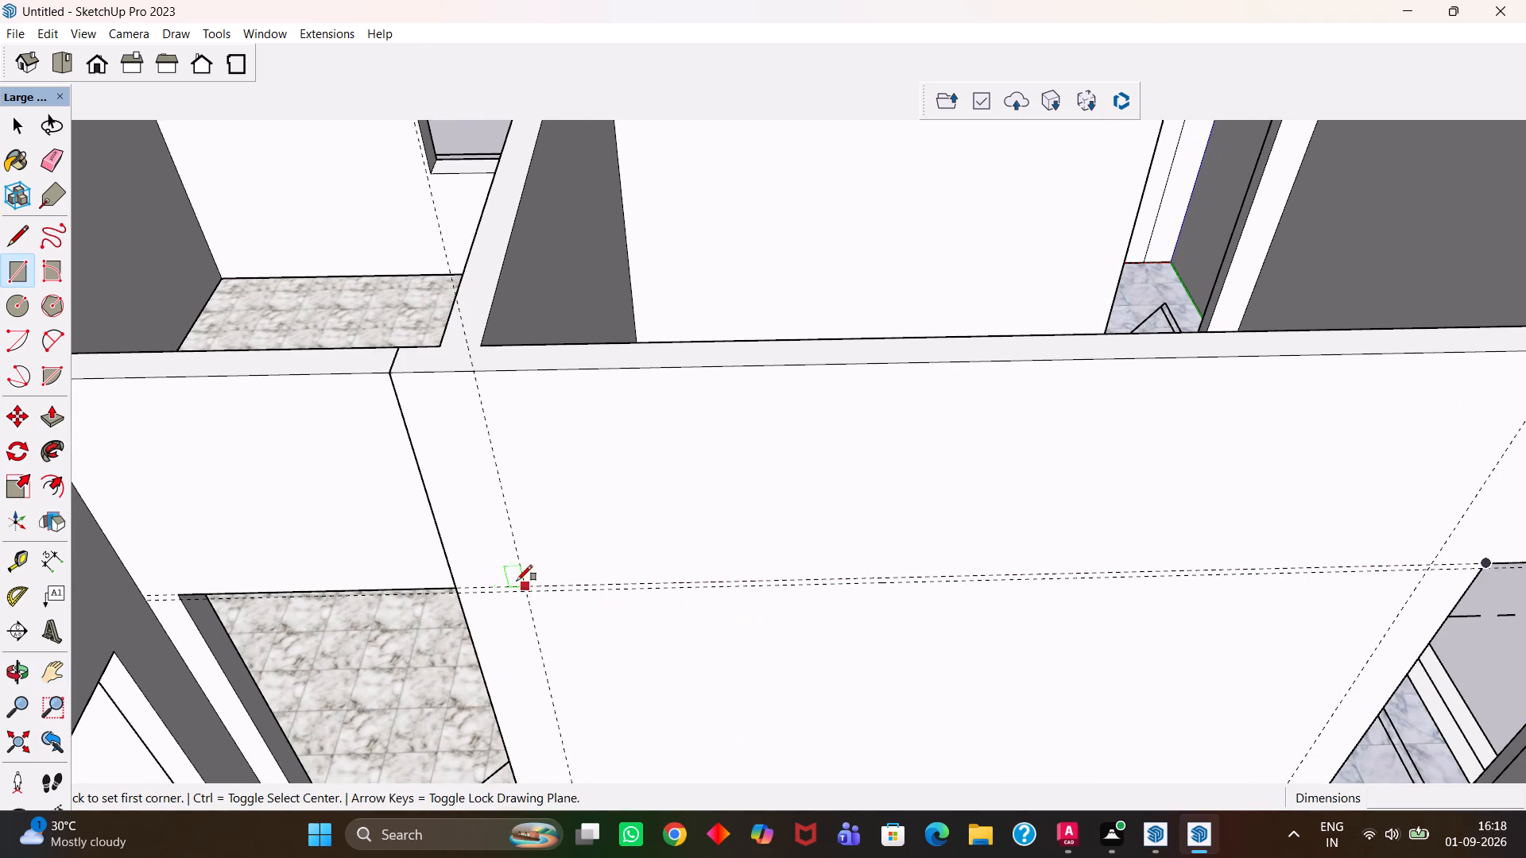
pyautogui.click(527, 578)
pyautogui.scroll(3, 1443, 582)
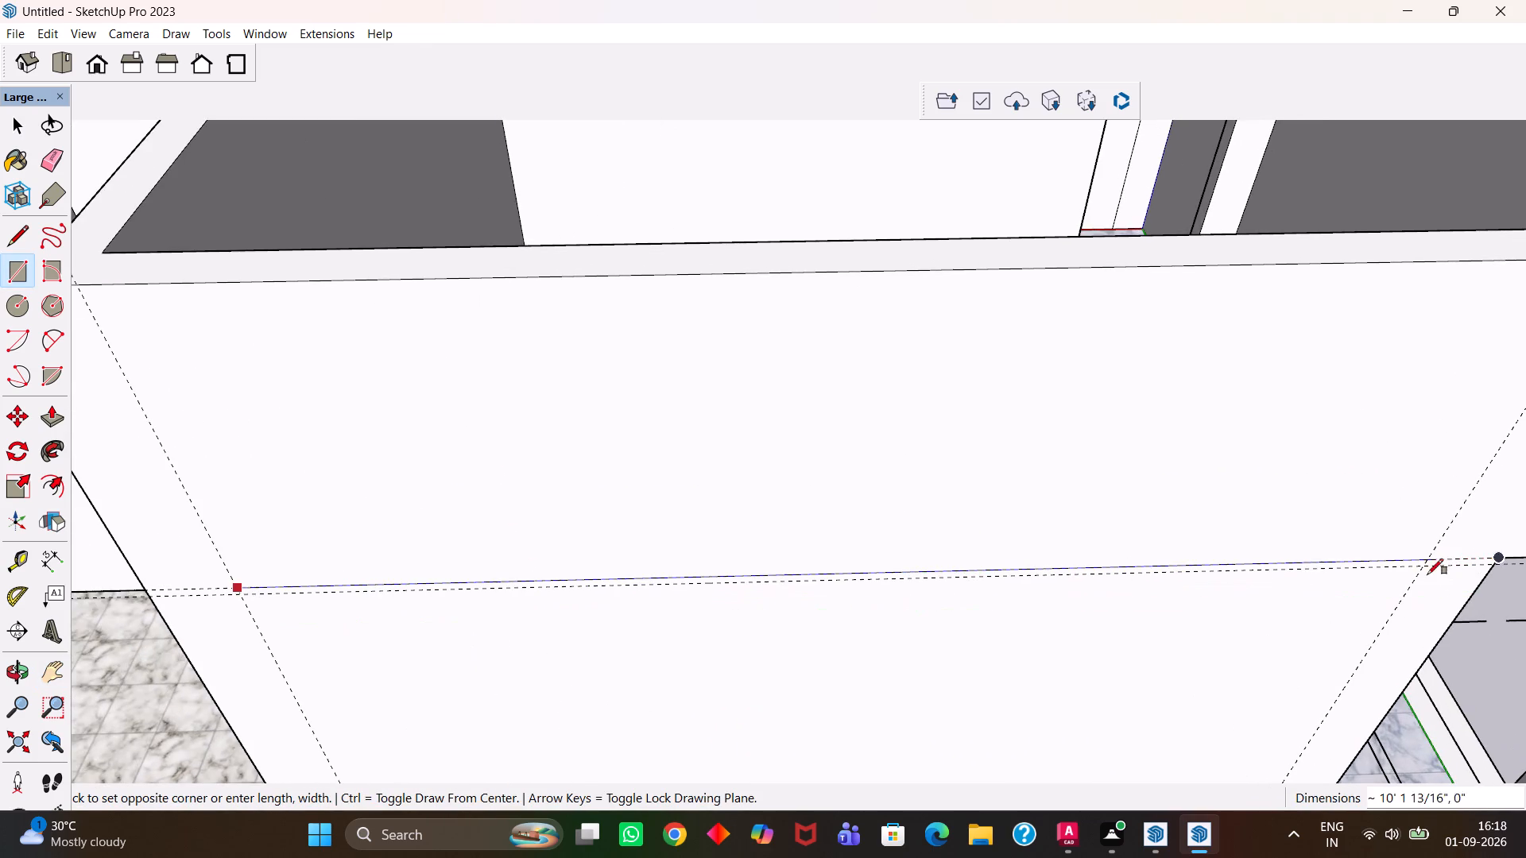
pyautogui.scroll(2, 1427, 574)
pyautogui.click(1419, 566)
pyautogui.scroll(3, 1408, 570)
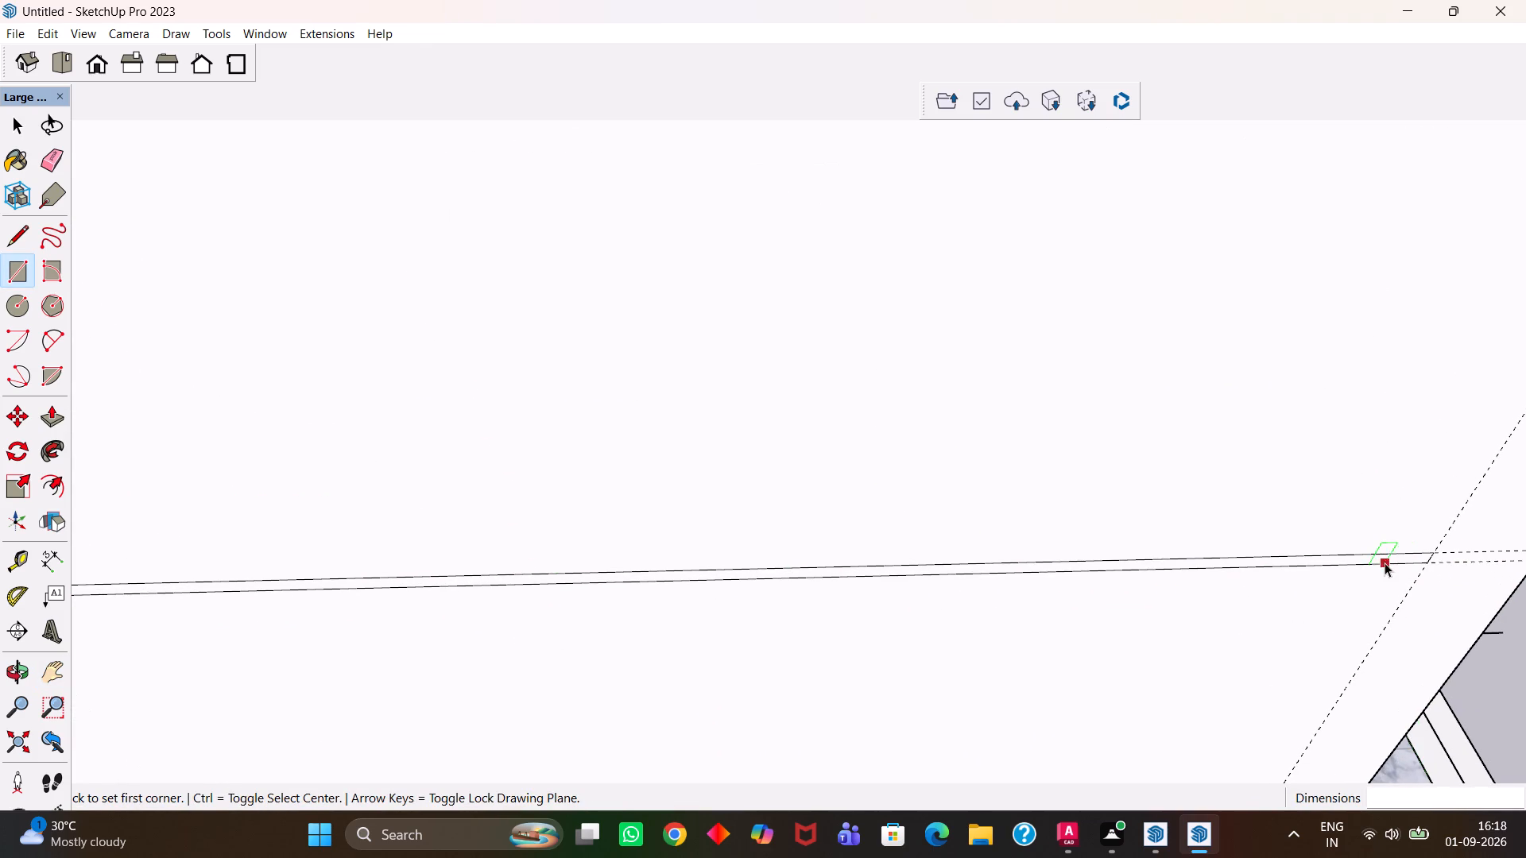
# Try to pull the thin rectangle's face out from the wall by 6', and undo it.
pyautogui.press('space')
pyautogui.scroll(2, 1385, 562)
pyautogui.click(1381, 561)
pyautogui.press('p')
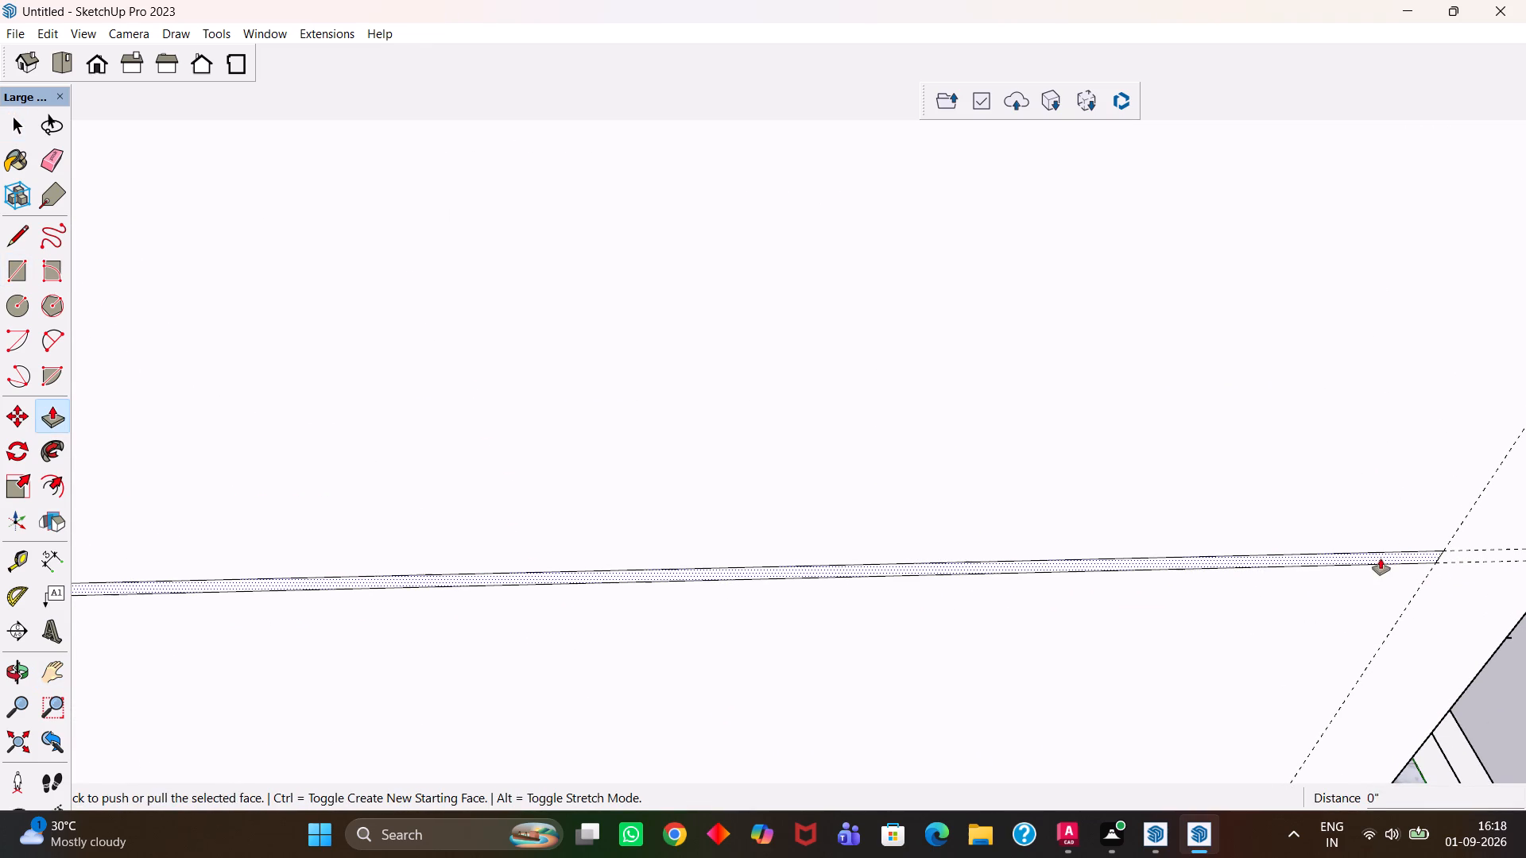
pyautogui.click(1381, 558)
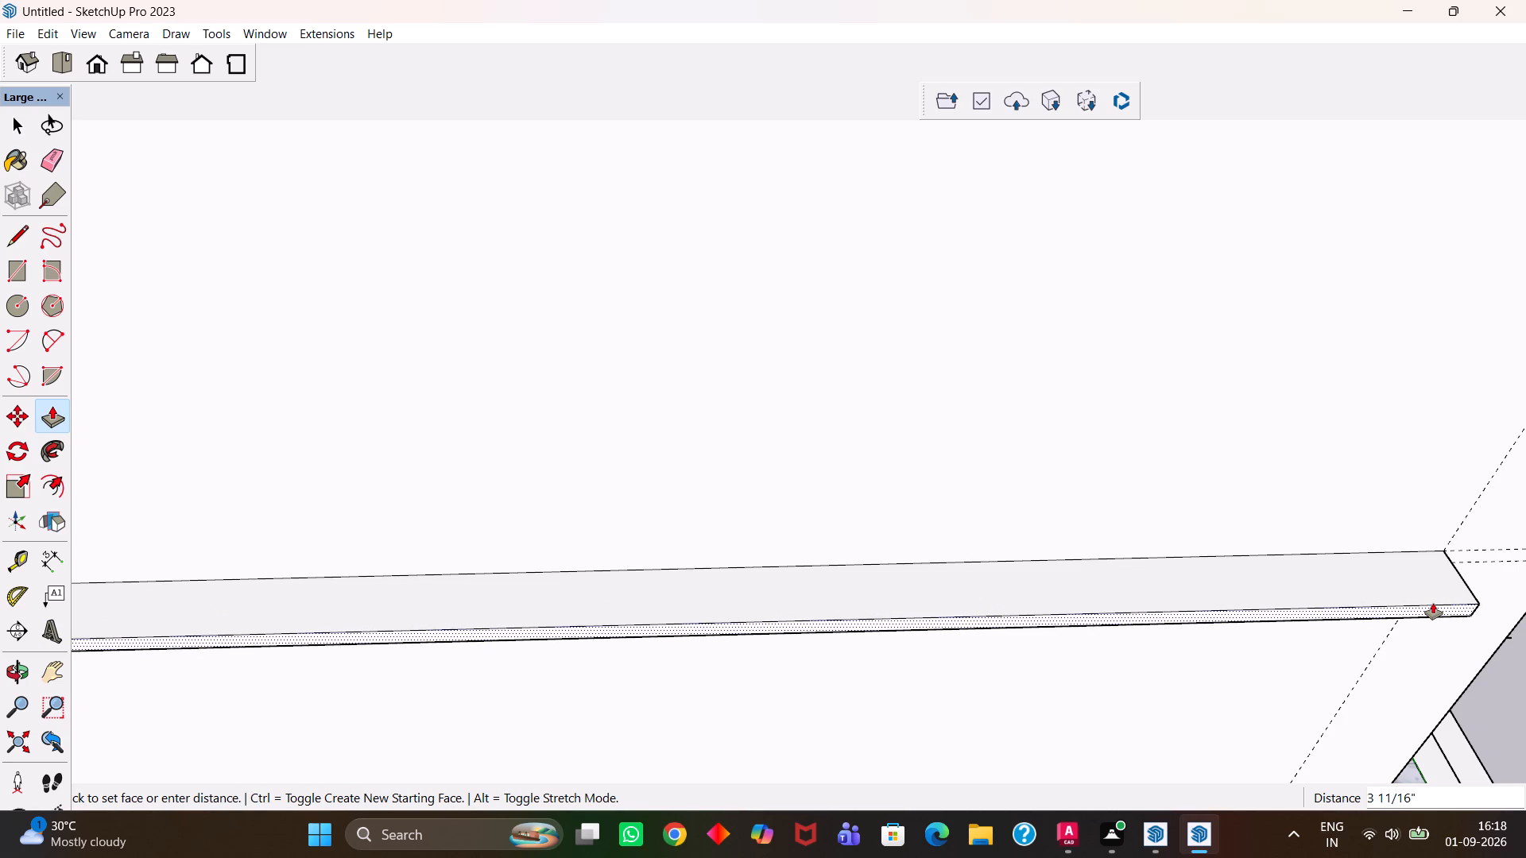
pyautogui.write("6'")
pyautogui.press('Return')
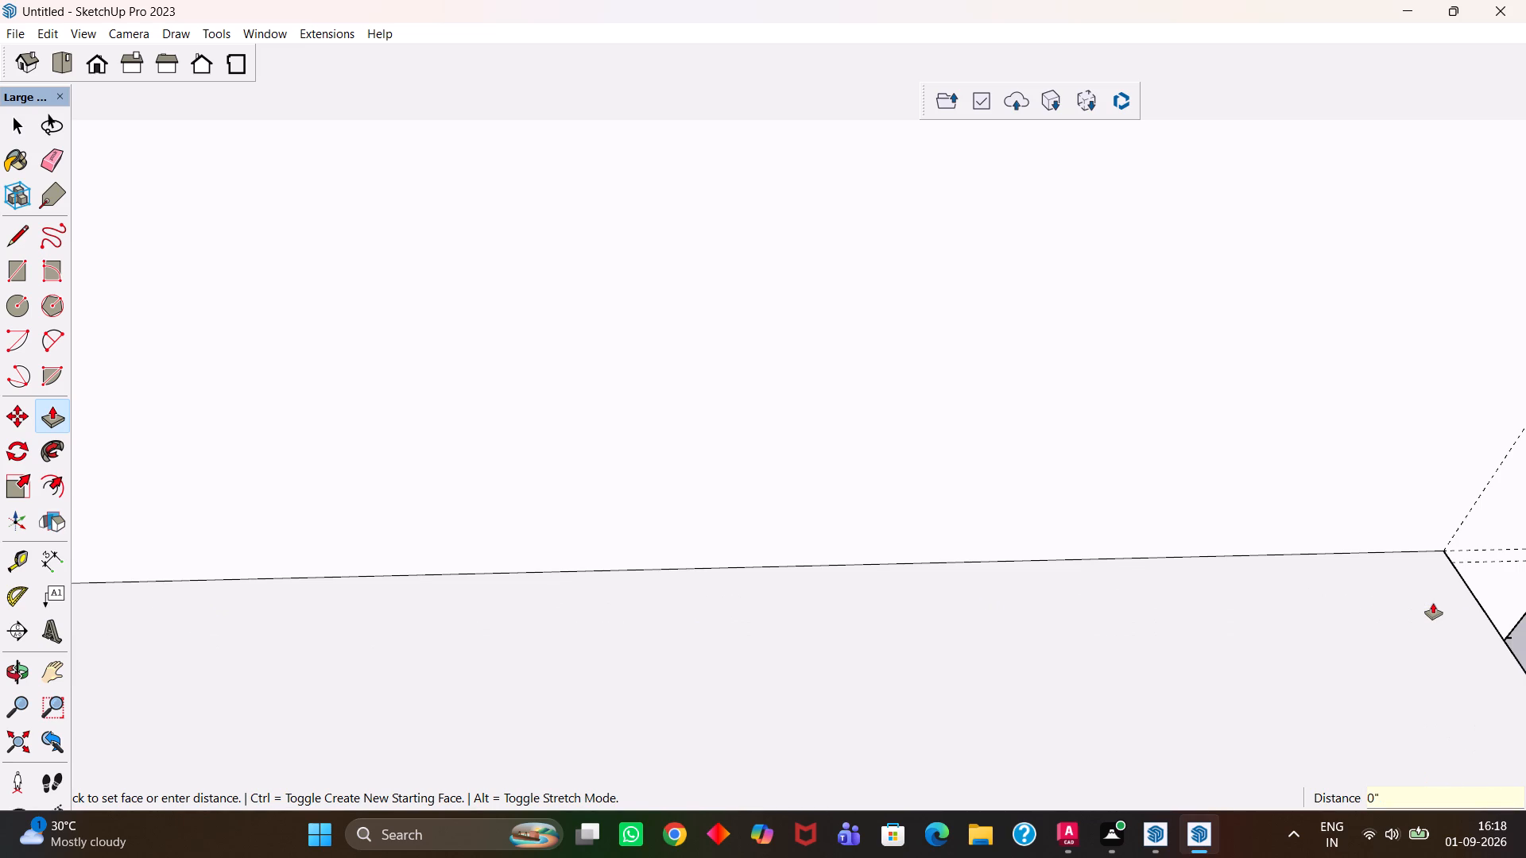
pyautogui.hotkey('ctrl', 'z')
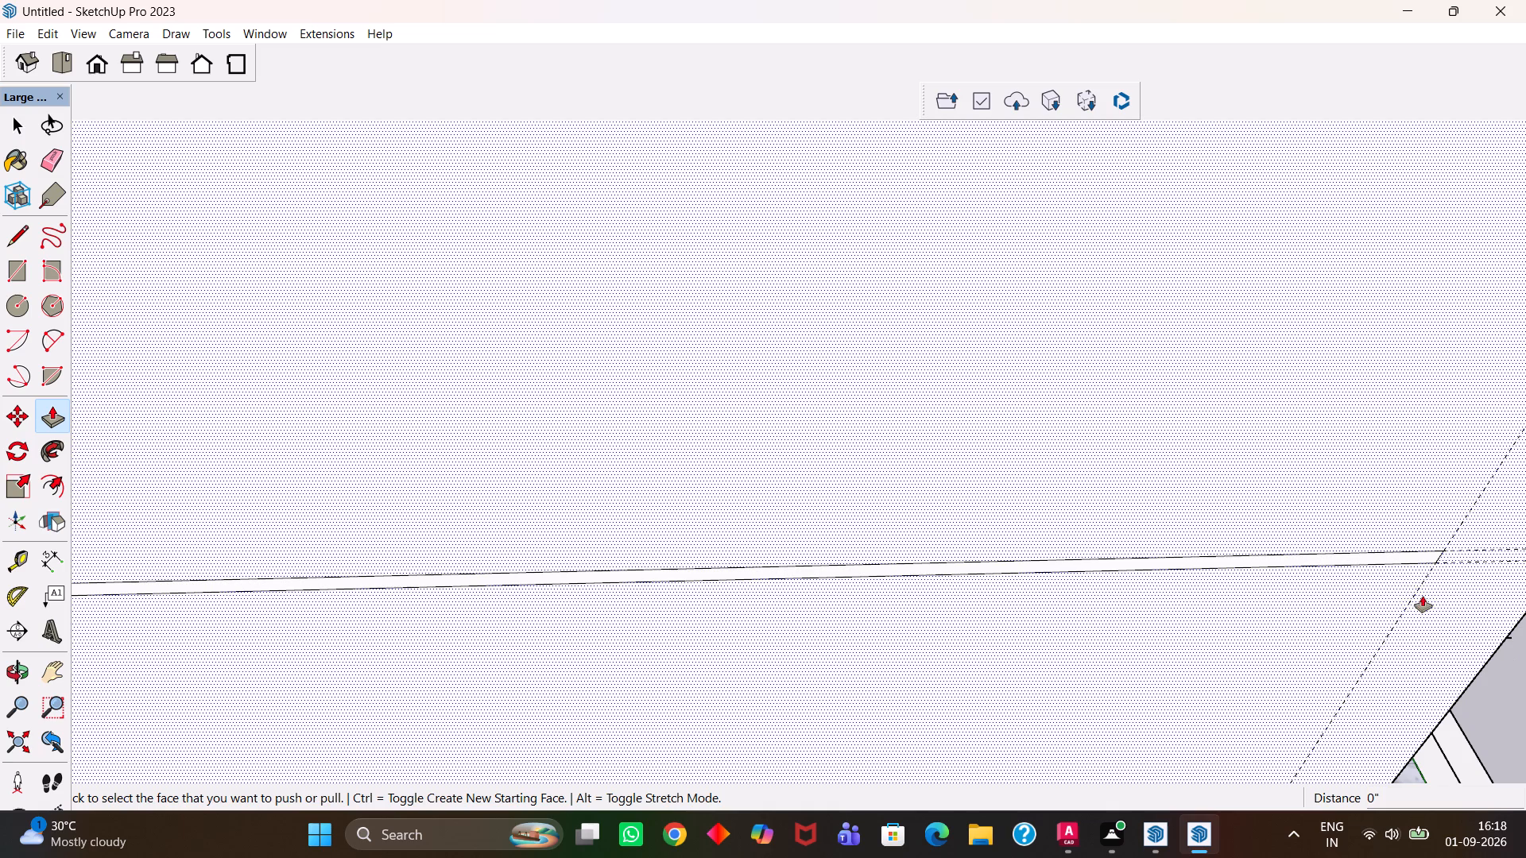
# Pull the thin rectangle's face 6" out from the wall to form a shelf above the cabinet.
pyautogui.click(1392, 560)
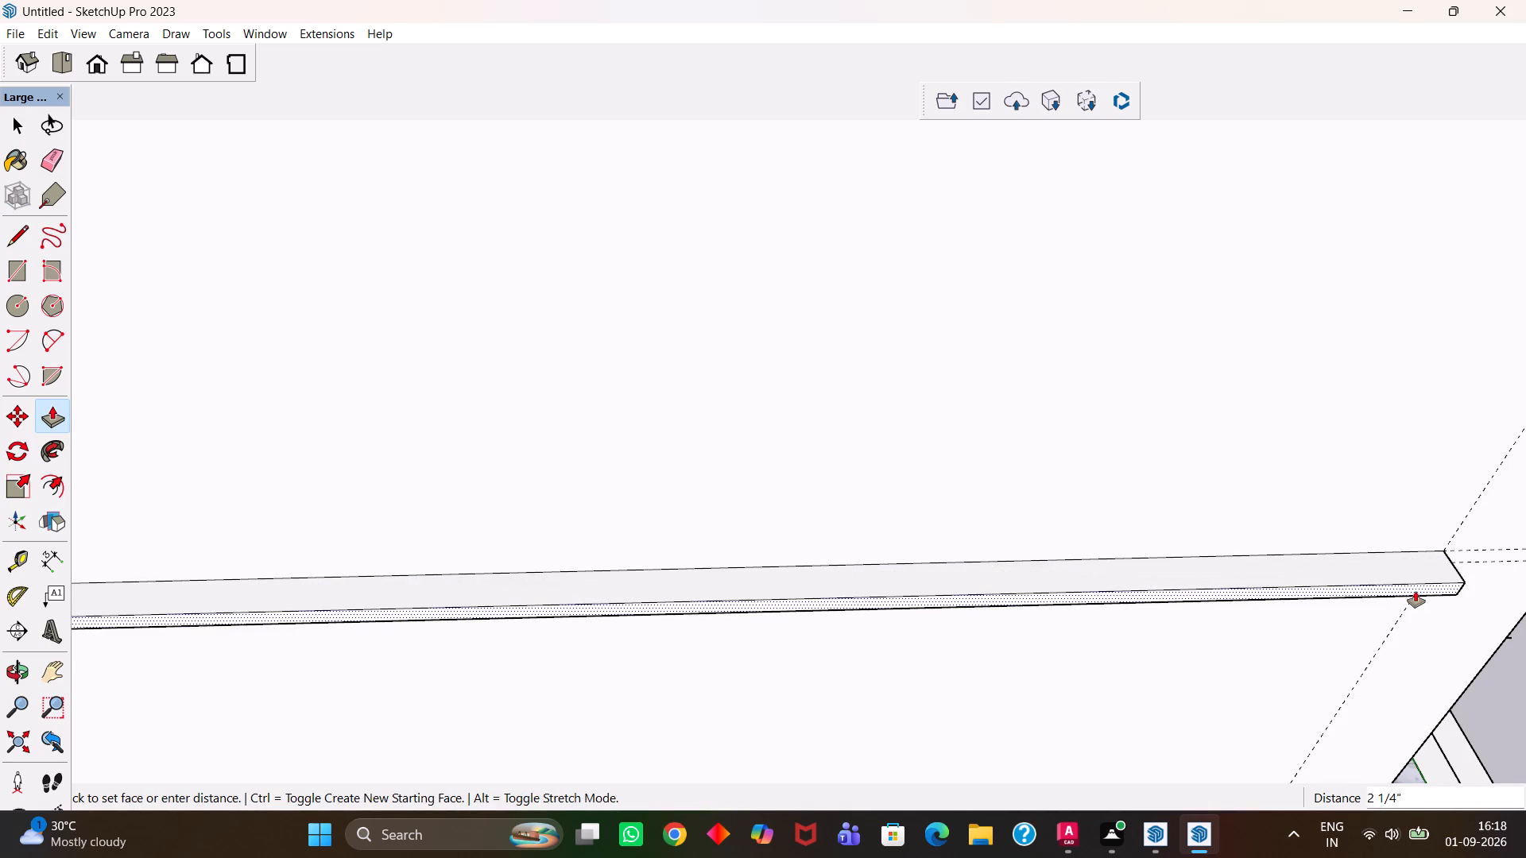
pyautogui.press('6')
pyautogui.hotkey('shift', '"')
pyautogui.press('Return')
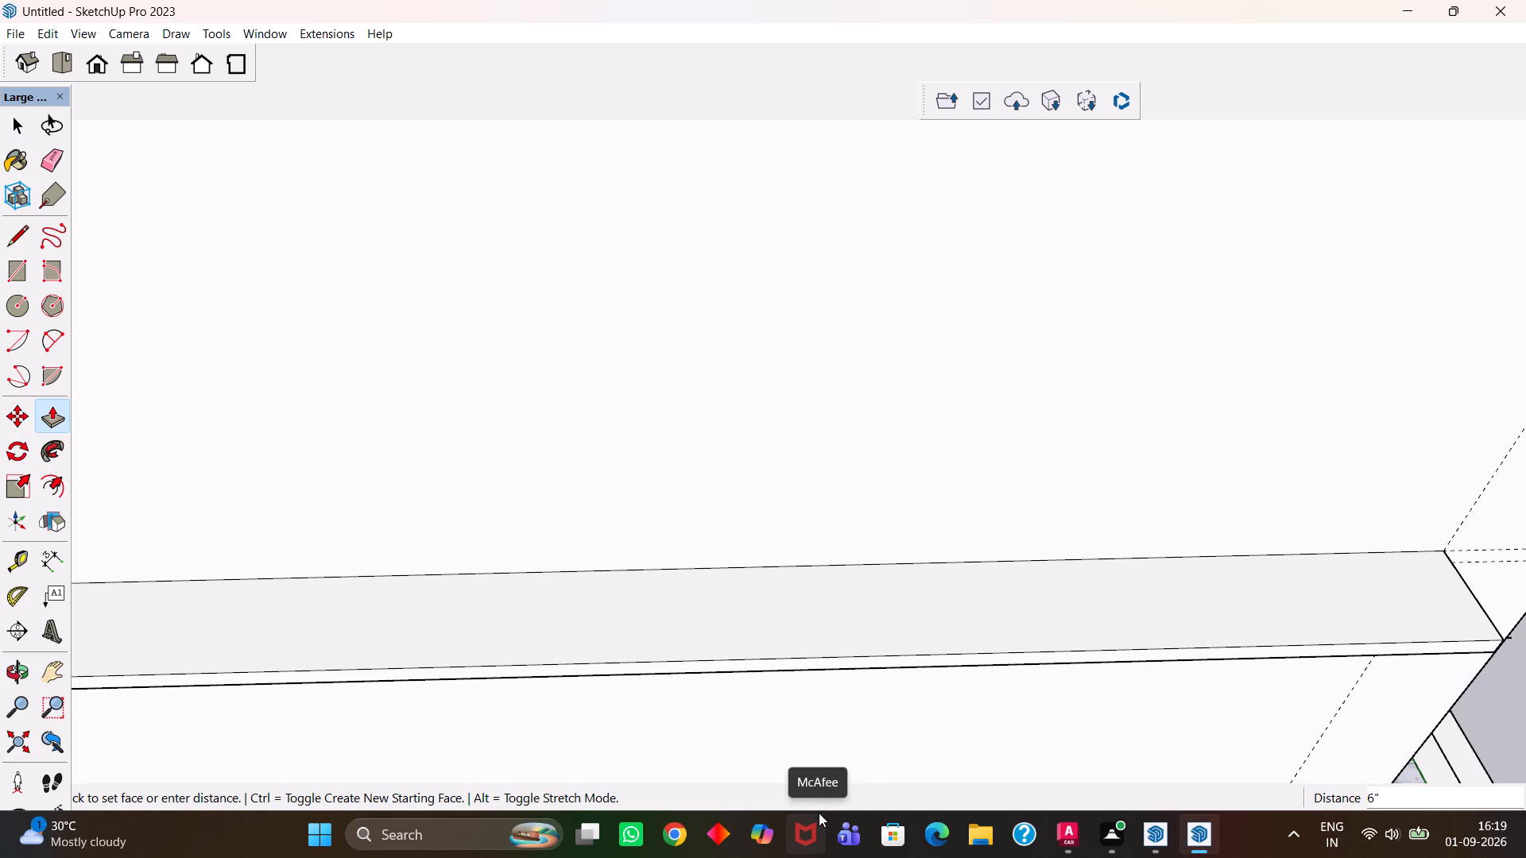
# Clear the selection and examine the shelf and cabinet on the wall within the whole room.
pyautogui.scroll(3, 819, 813)
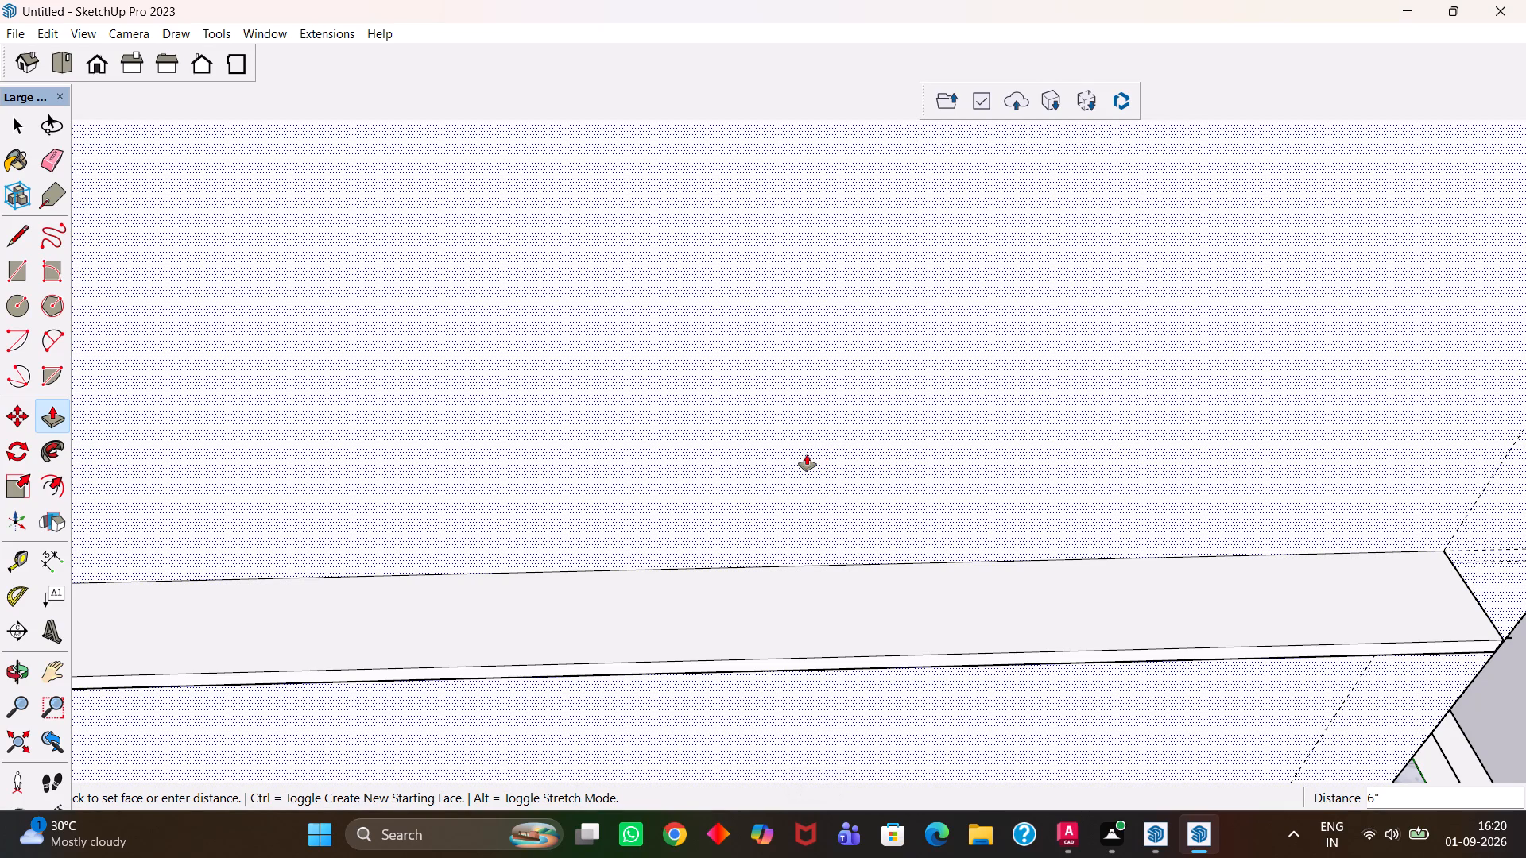
pyautogui.scroll(2, 807, 454)
pyautogui.scroll(-10, 807, 454)
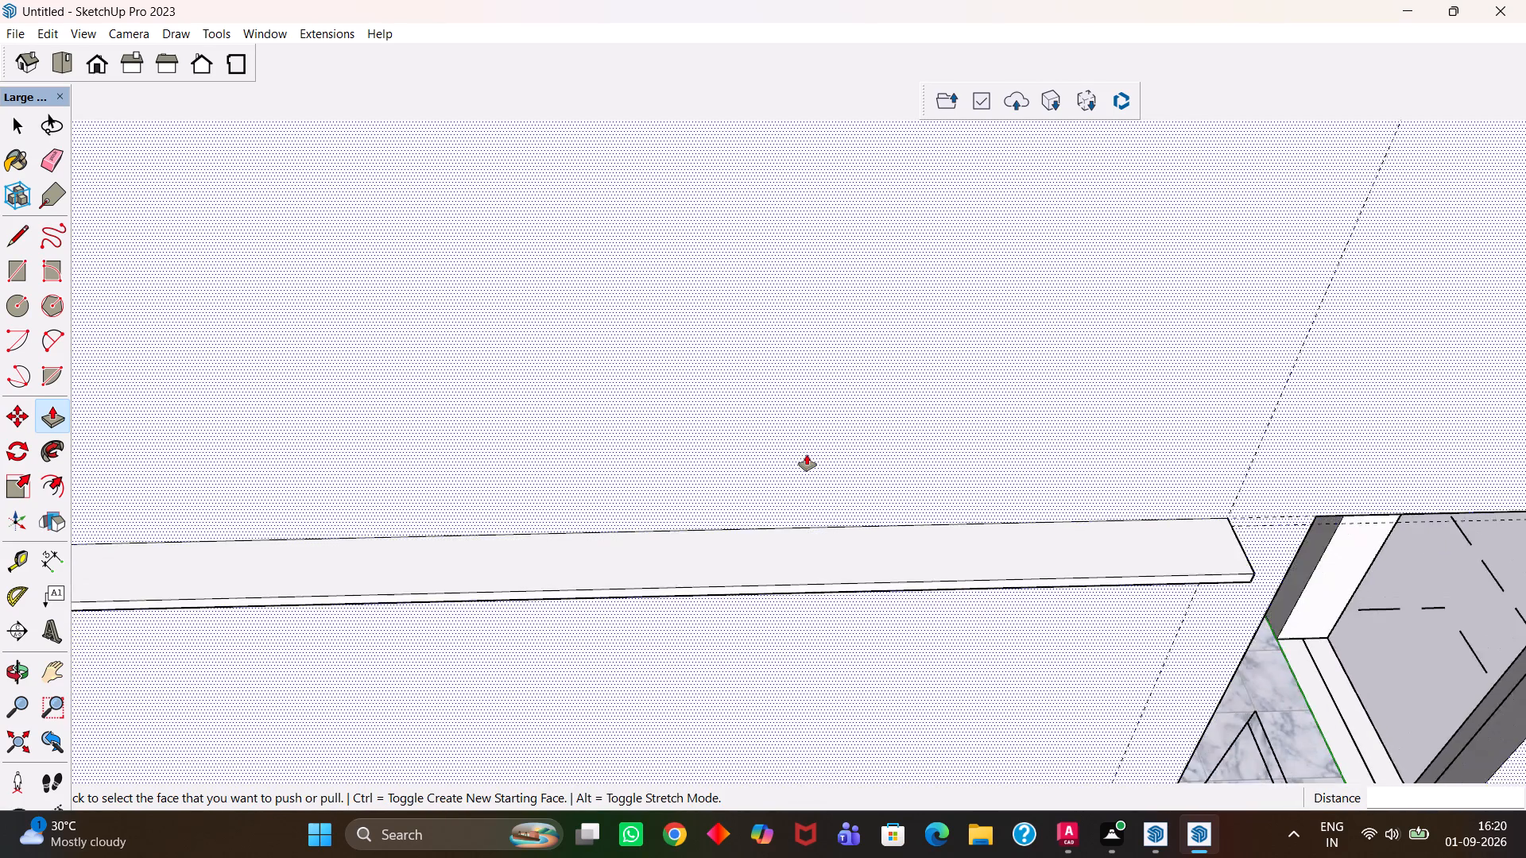
pyautogui.scroll(-9, 807, 454)
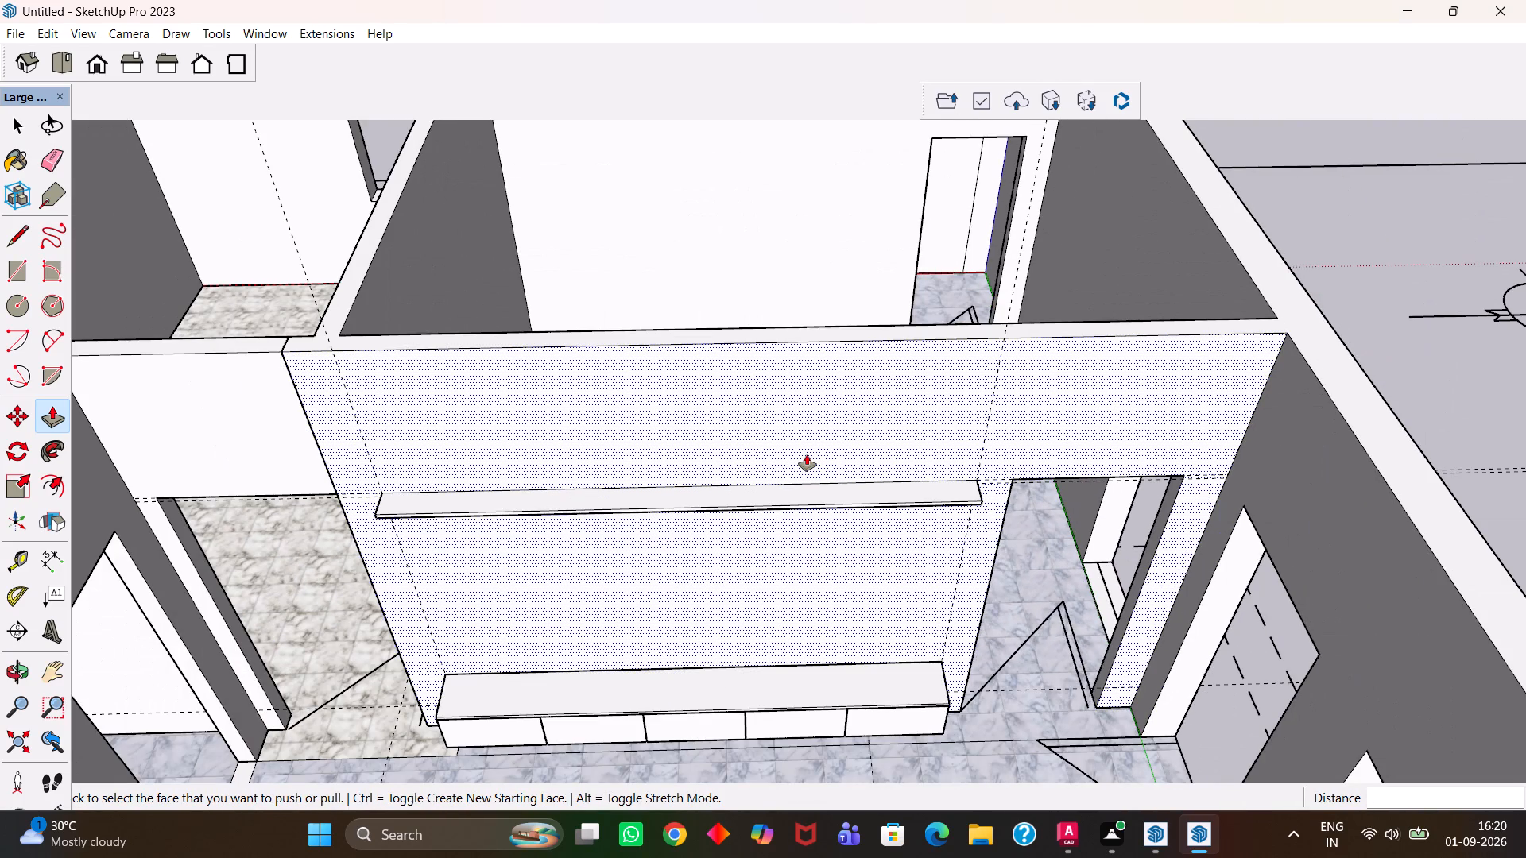
pyautogui.press('h')
pyautogui.scroll(-6, 824, 479)
pyautogui.scroll(1, 824, 488)
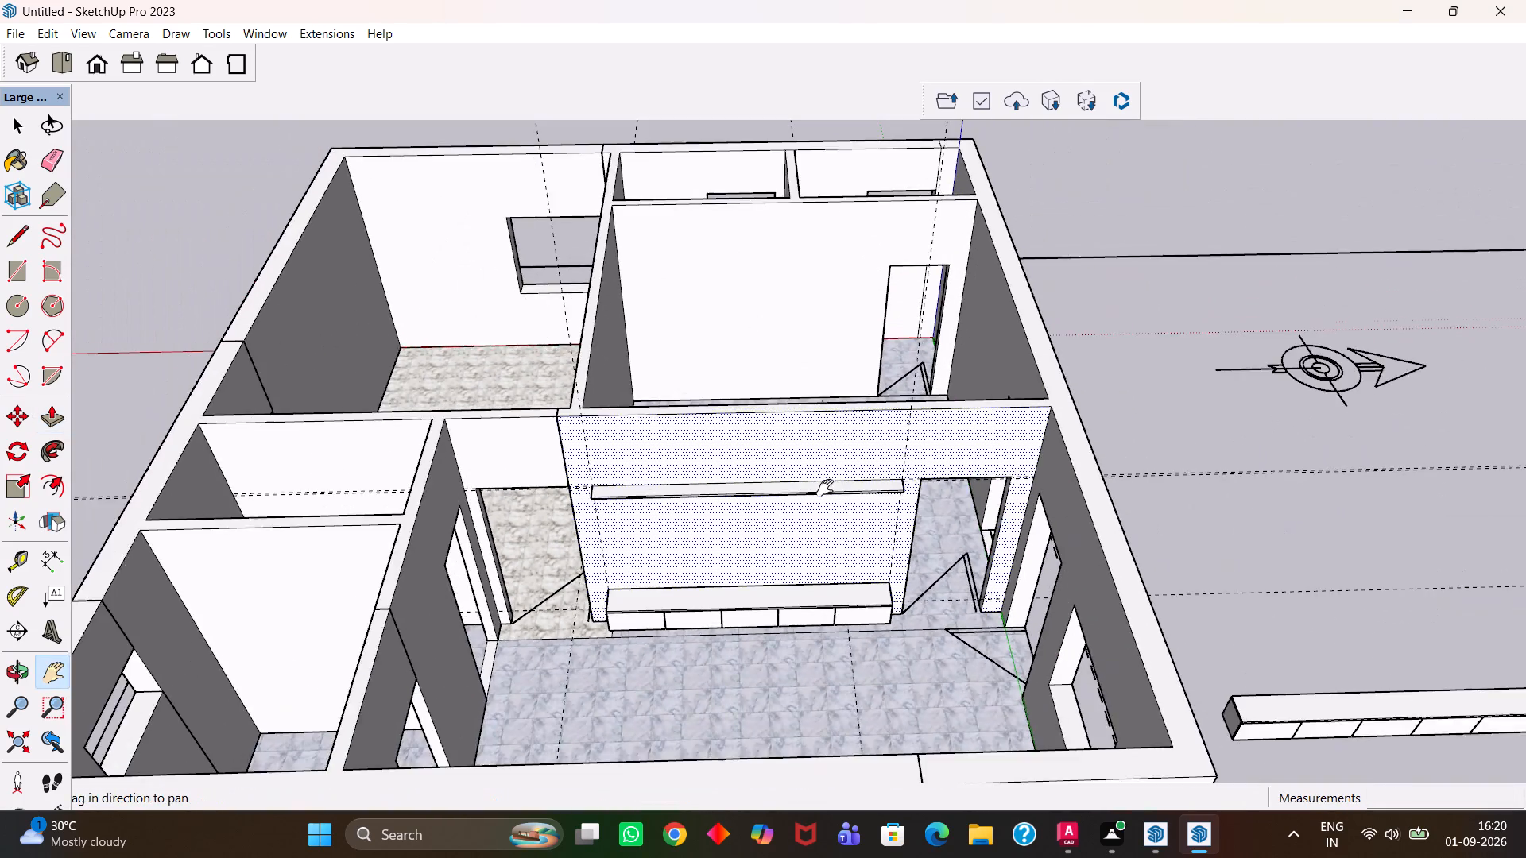
pyautogui.scroll(1, 825, 488)
pyautogui.scroll(-10, 829, 497)
pyautogui.press('space')
pyautogui.click(999, 290)
pyautogui.scroll(7, 739, 515)
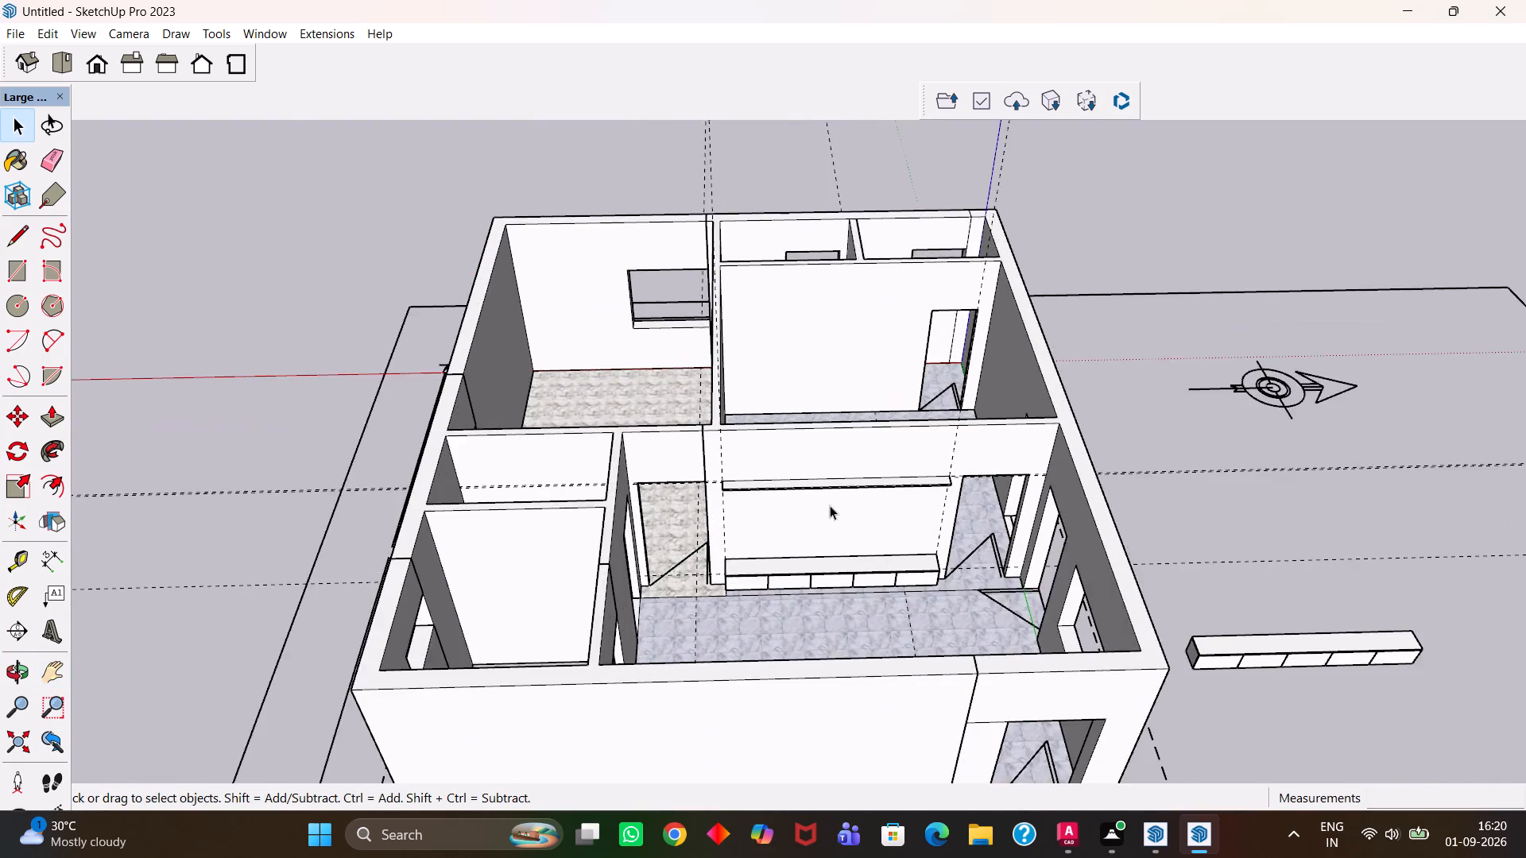
pyautogui.scroll(3, 830, 505)
pyautogui.scroll(5, 782, 567)
pyautogui.moveTo(807, 553); pyautogui.dragTo(814, 548, button='middle')
pyautogui.moveTo(818, 545); pyautogui.dragTo(836, 531, button='middle')
pyautogui.moveTo(835, 530); pyautogui.dragTo(826, 526, button='middle')
pyautogui.middleClick(822, 526)
pyautogui.middleClick(819, 526)
pyautogui.middleClick(818, 526)
pyautogui.press('h')
pyautogui.scroll(1, 813, 529)
pyautogui.scroll(-5, 810, 535)
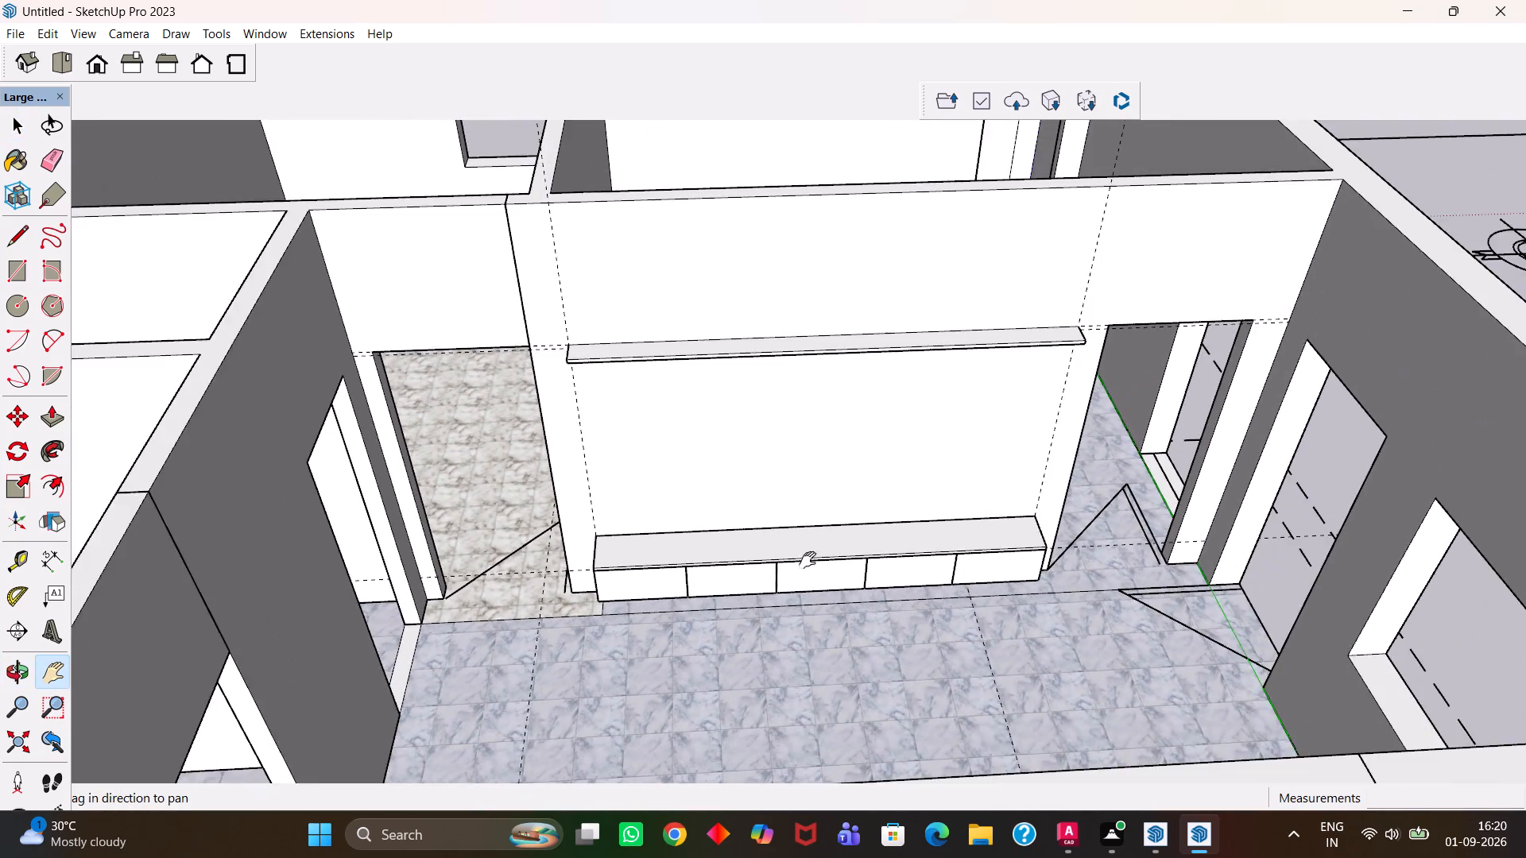
# Paint the white threshold in the side wall's doorway nearest the cabinet with the sampled Marble Carrara Floor Tile and erase its border lines.
pyautogui.moveTo(885, 560); pyautogui.dragTo(712, 673, button='middle')
pyautogui.scroll(1, 852, 572)
pyautogui.moveTo(568, 587); pyautogui.dragTo(823, 550)
pyautogui.moveTo(806, 610); pyautogui.dragTo(649, 625, button='middle')
pyautogui.scroll(1, 605, 571)
pyautogui.moveTo(624, 460); pyautogui.dragTo(736, 539)
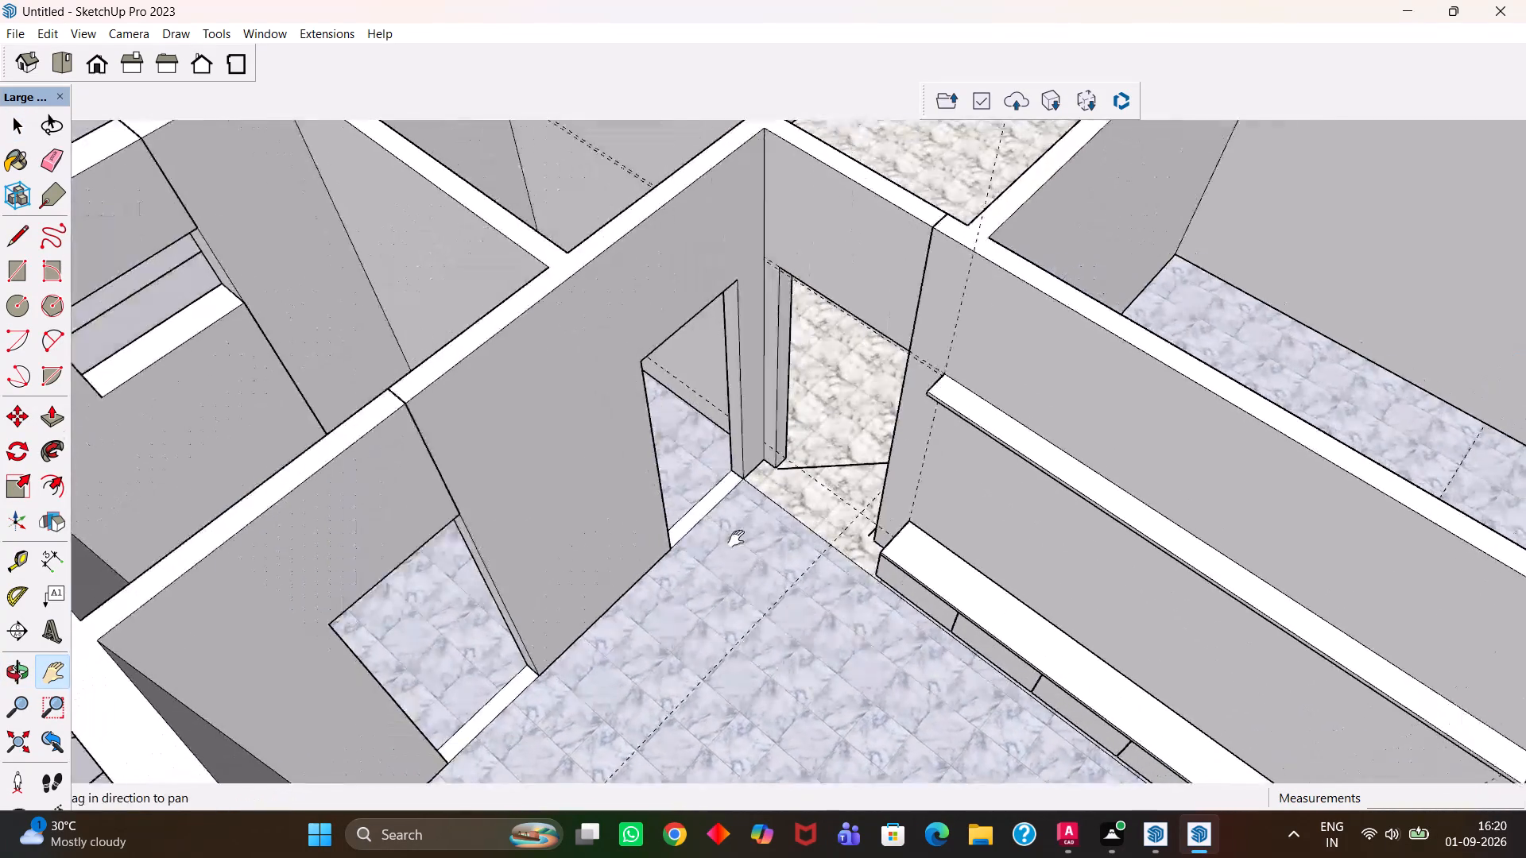
pyautogui.moveTo(736, 539); pyautogui.dragTo(747, 551)
pyautogui.scroll(8, 747, 551)
pyautogui.press('b')
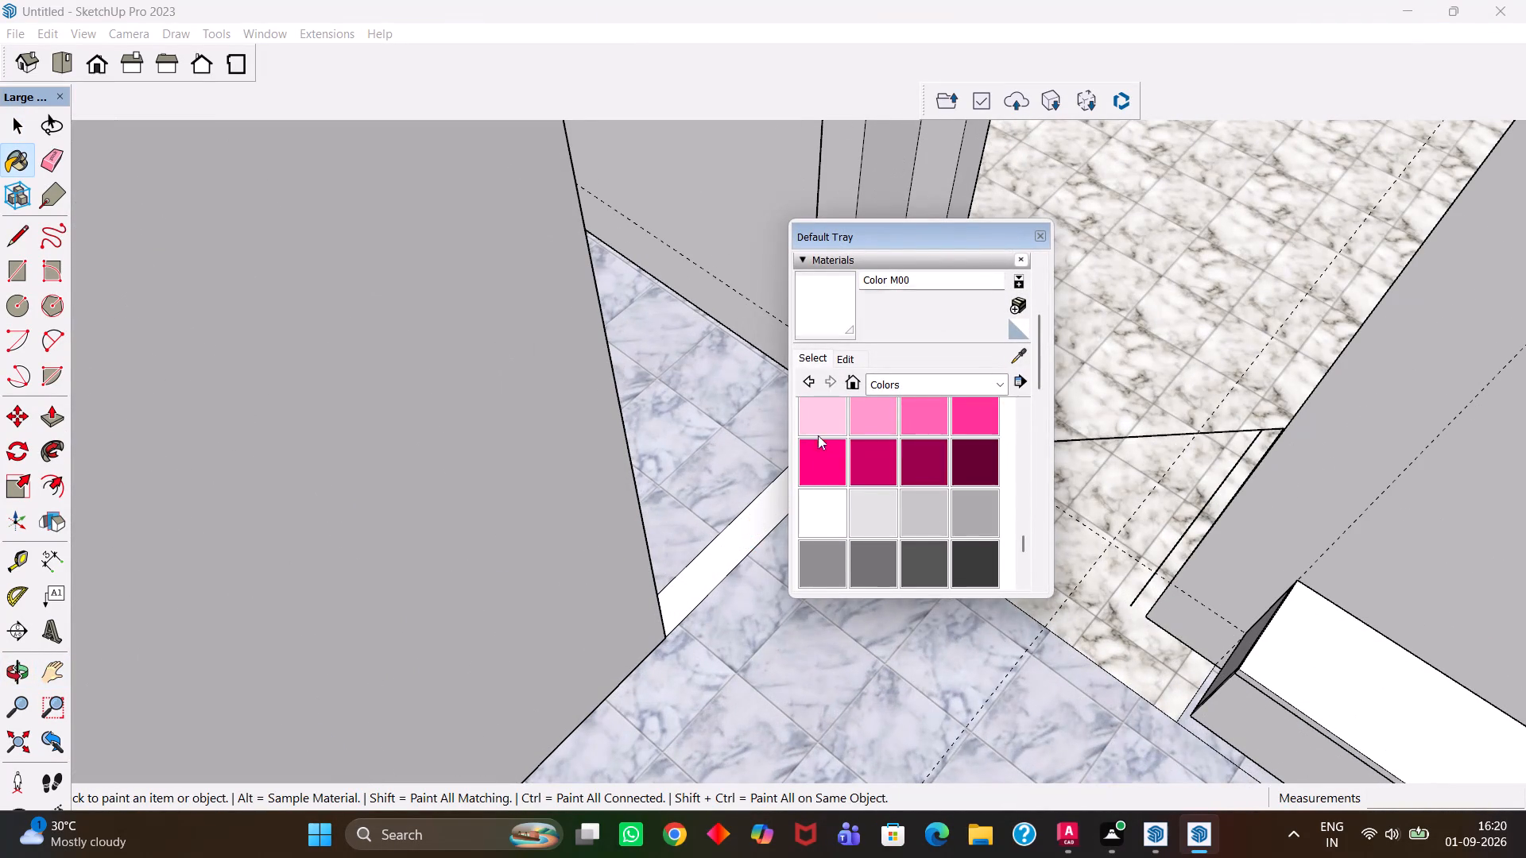
pyautogui.click(1012, 353)
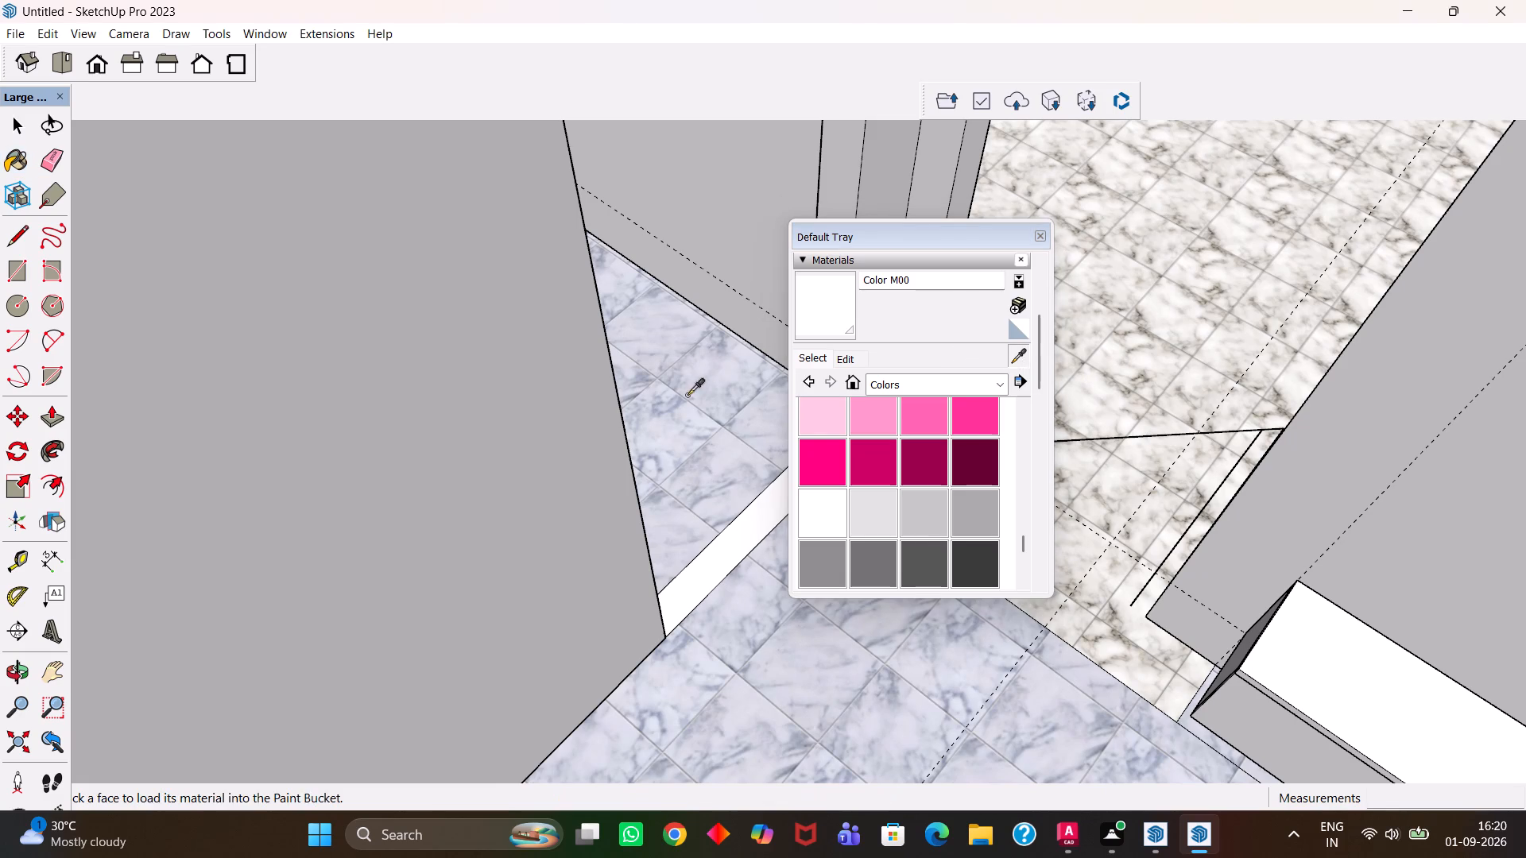
pyautogui.click(678, 406)
pyautogui.click(757, 530)
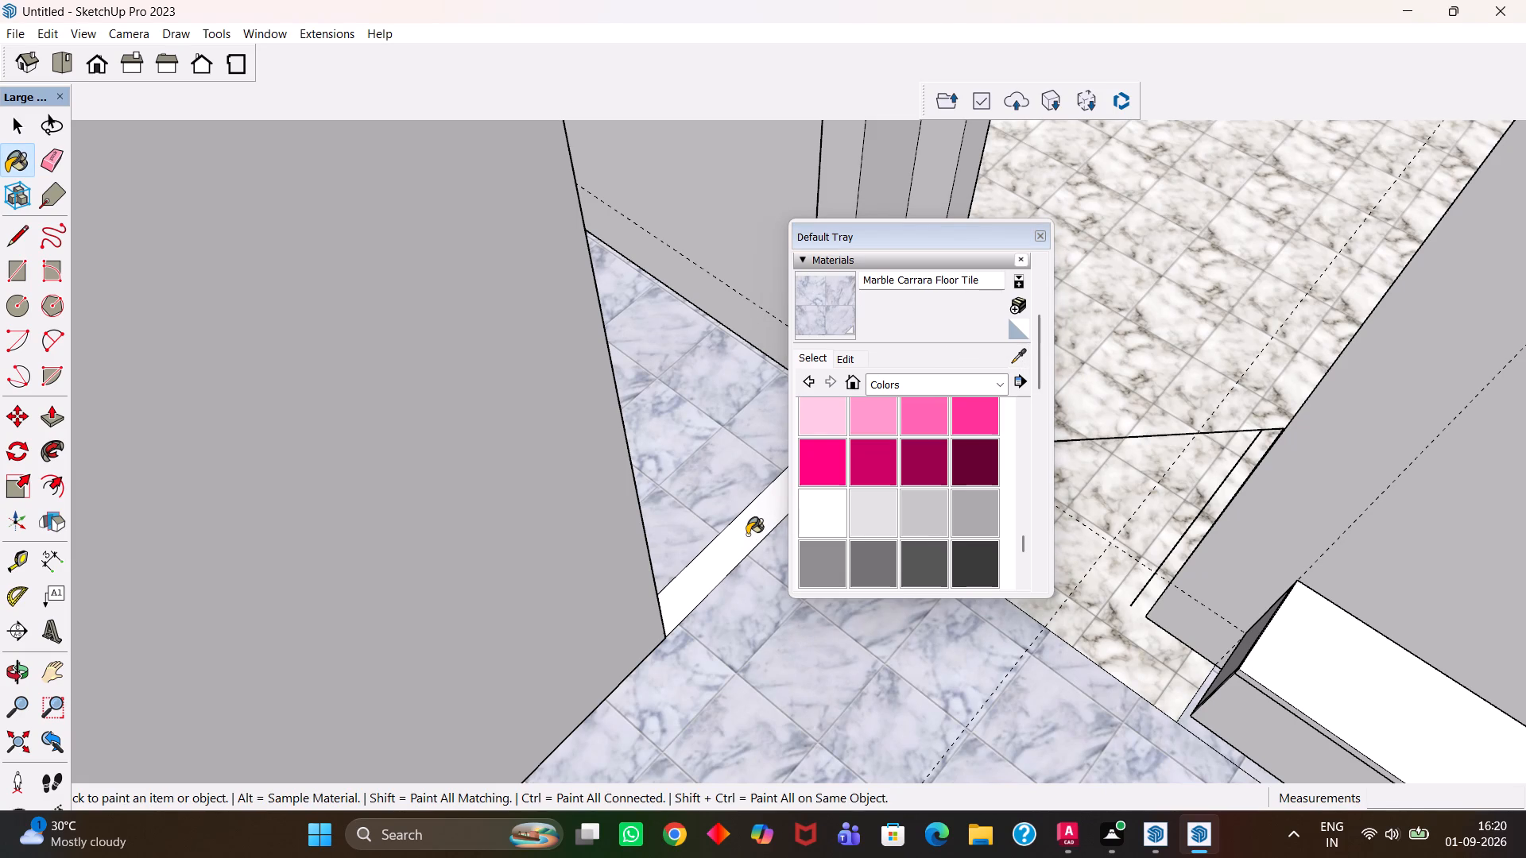
pyautogui.press('e')
pyautogui.moveTo(722, 528); pyautogui.dragTo(745, 566)
# Paint the threshold of the side wall's other doorway with Marble Carrara Floor Tile, erase its border lines, and close the materials palette.
pyautogui.scroll(-6, 749, 564)
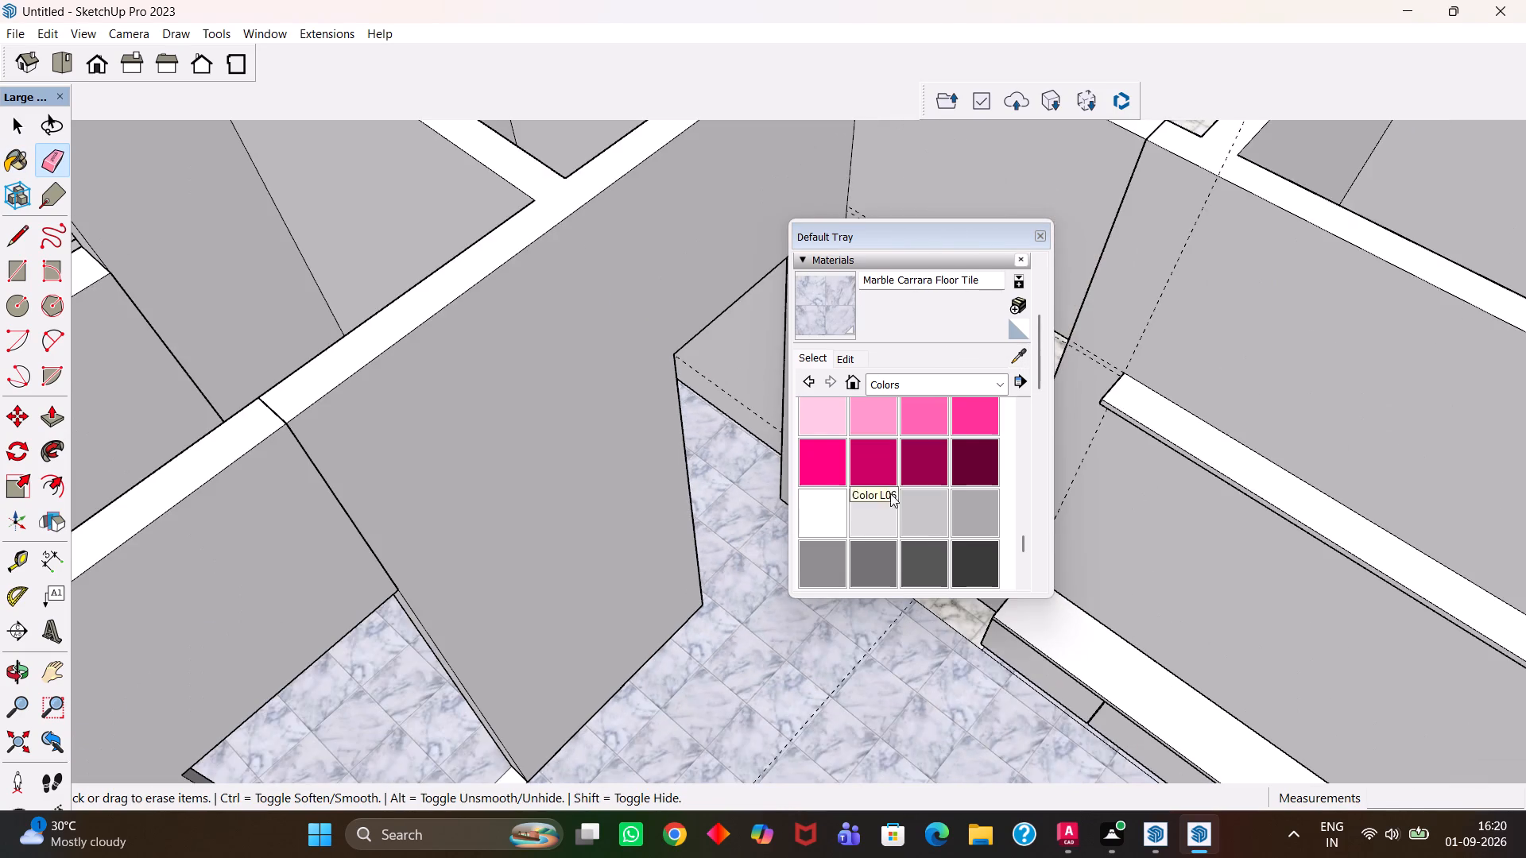
pyautogui.scroll(-4, 753, 626)
pyautogui.moveTo(679, 701); pyautogui.dragTo(595, 698, button='middle')
pyautogui.scroll(5, 583, 698)
pyautogui.press('h')
pyautogui.moveTo(434, 692); pyautogui.dragTo(680, 560)
pyautogui.scroll(4, 708, 613)
pyautogui.press('space')
pyautogui.moveTo(710, 609); pyautogui.dragTo(689, 614, button='middle')
pyautogui.scroll(2, 701, 611)
pyautogui.press('b')
pyautogui.click(699, 586)
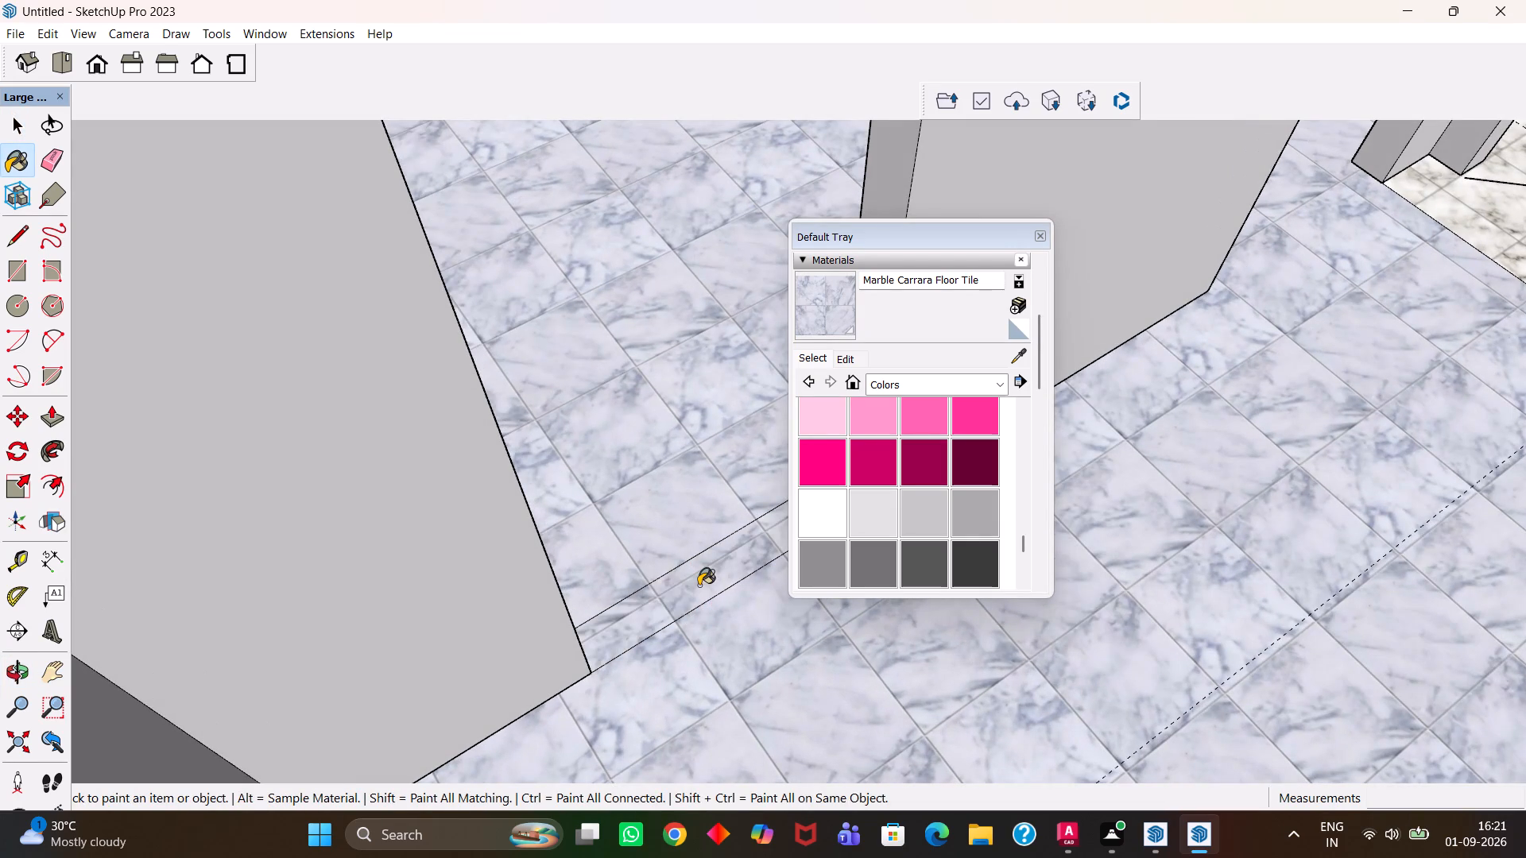
pyautogui.press('e')
pyautogui.moveTo(676, 539); pyautogui.dragTo(703, 625)
pyautogui.scroll(-9, 703, 625)
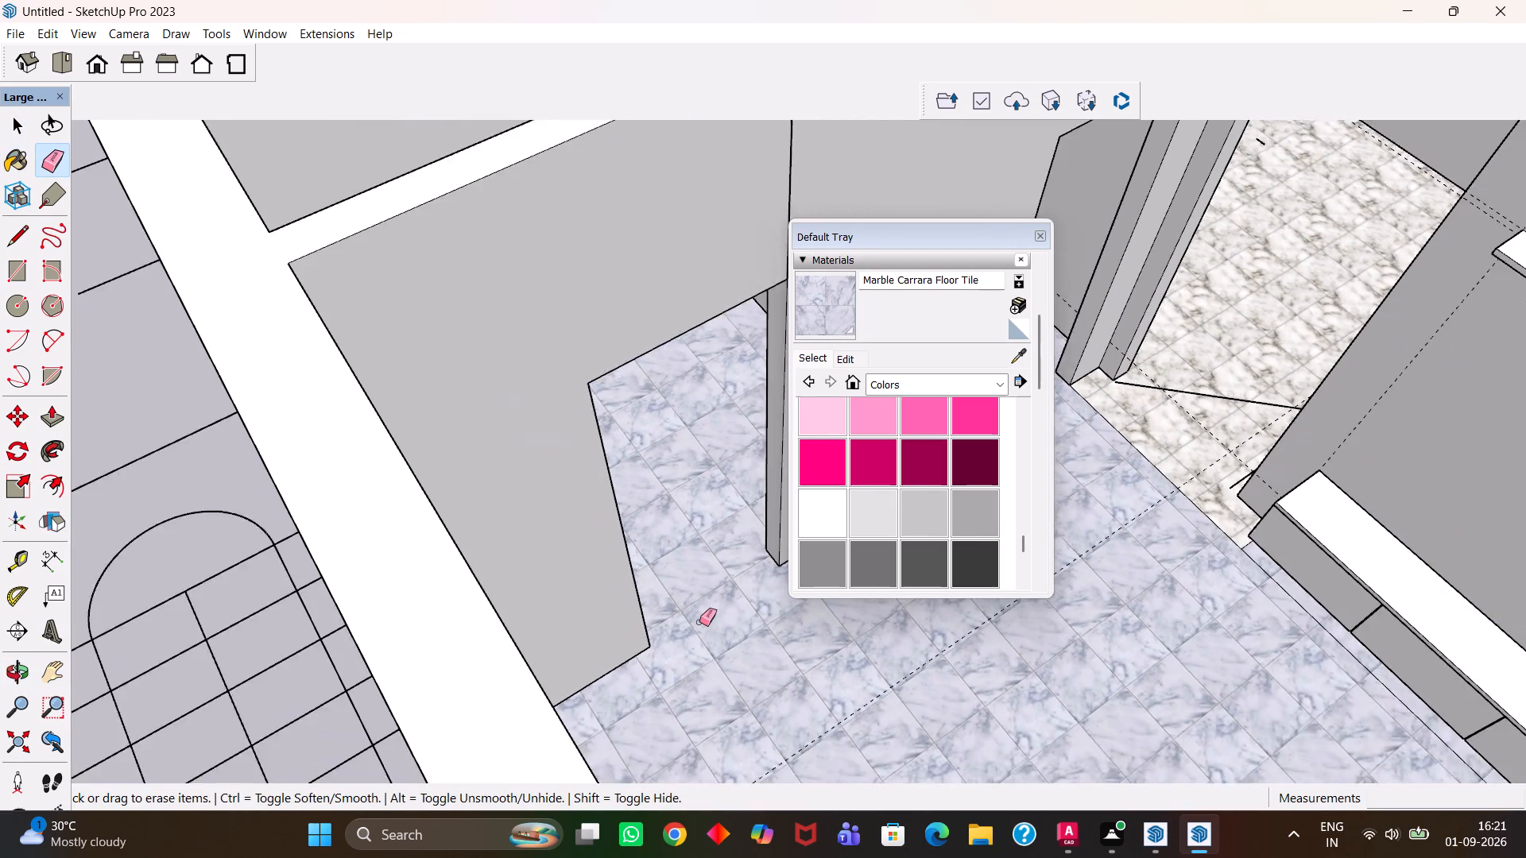
pyautogui.click(1044, 237)
pyautogui.scroll(-4, 859, 407)
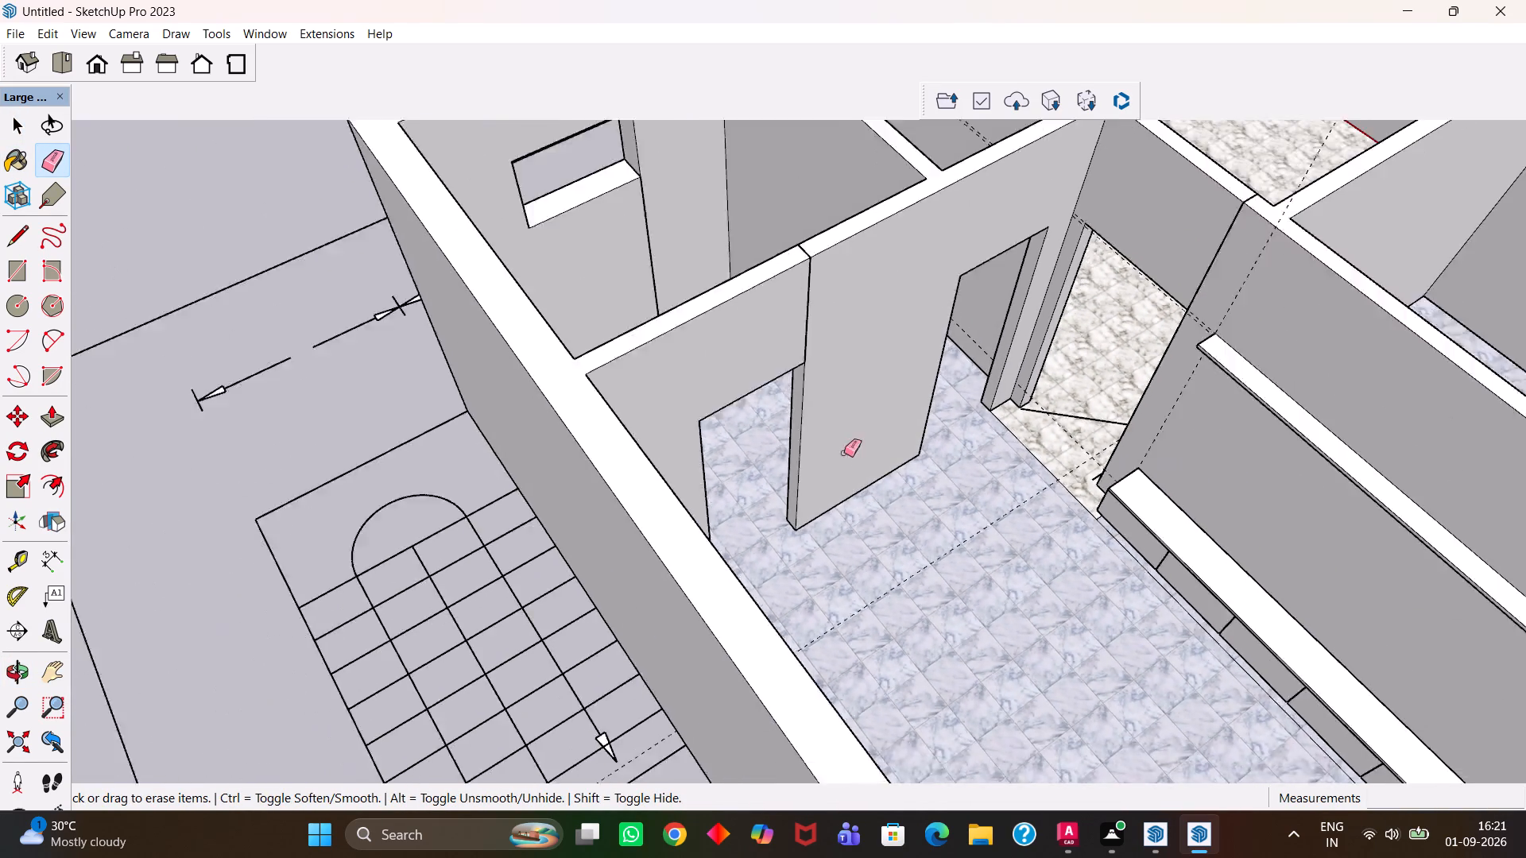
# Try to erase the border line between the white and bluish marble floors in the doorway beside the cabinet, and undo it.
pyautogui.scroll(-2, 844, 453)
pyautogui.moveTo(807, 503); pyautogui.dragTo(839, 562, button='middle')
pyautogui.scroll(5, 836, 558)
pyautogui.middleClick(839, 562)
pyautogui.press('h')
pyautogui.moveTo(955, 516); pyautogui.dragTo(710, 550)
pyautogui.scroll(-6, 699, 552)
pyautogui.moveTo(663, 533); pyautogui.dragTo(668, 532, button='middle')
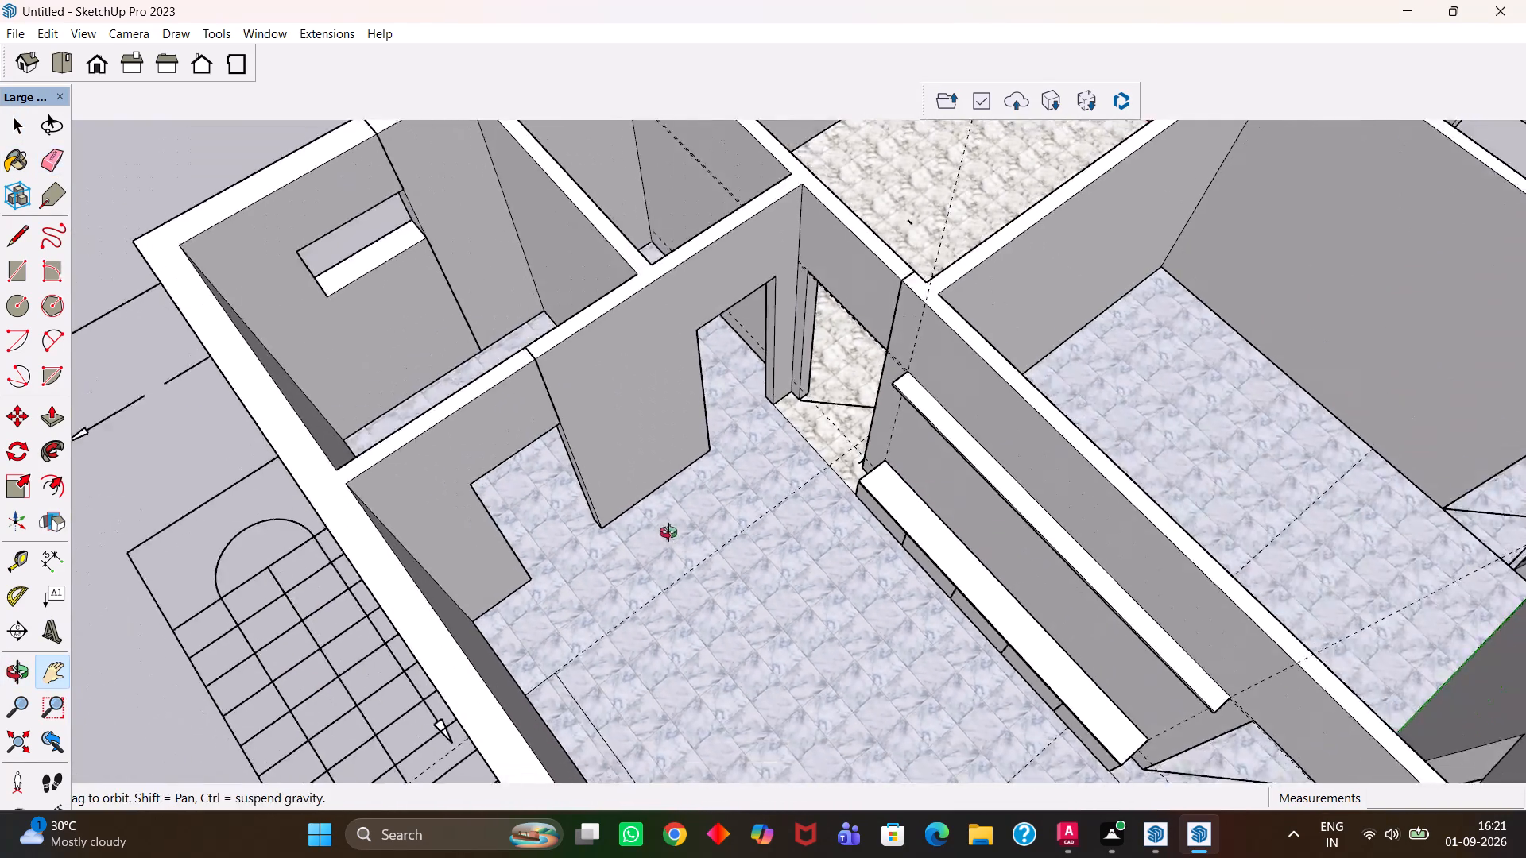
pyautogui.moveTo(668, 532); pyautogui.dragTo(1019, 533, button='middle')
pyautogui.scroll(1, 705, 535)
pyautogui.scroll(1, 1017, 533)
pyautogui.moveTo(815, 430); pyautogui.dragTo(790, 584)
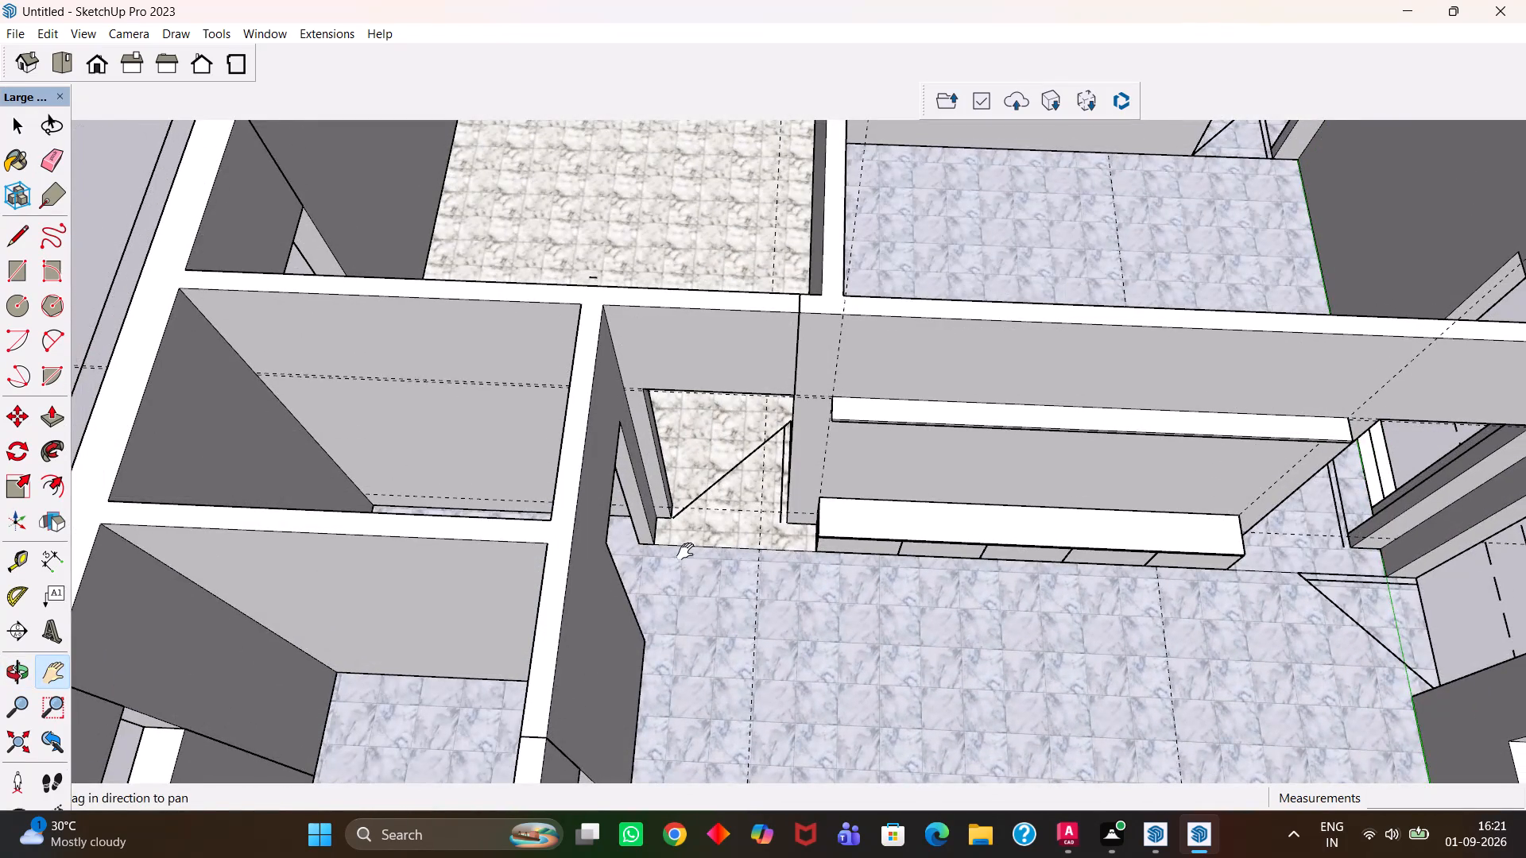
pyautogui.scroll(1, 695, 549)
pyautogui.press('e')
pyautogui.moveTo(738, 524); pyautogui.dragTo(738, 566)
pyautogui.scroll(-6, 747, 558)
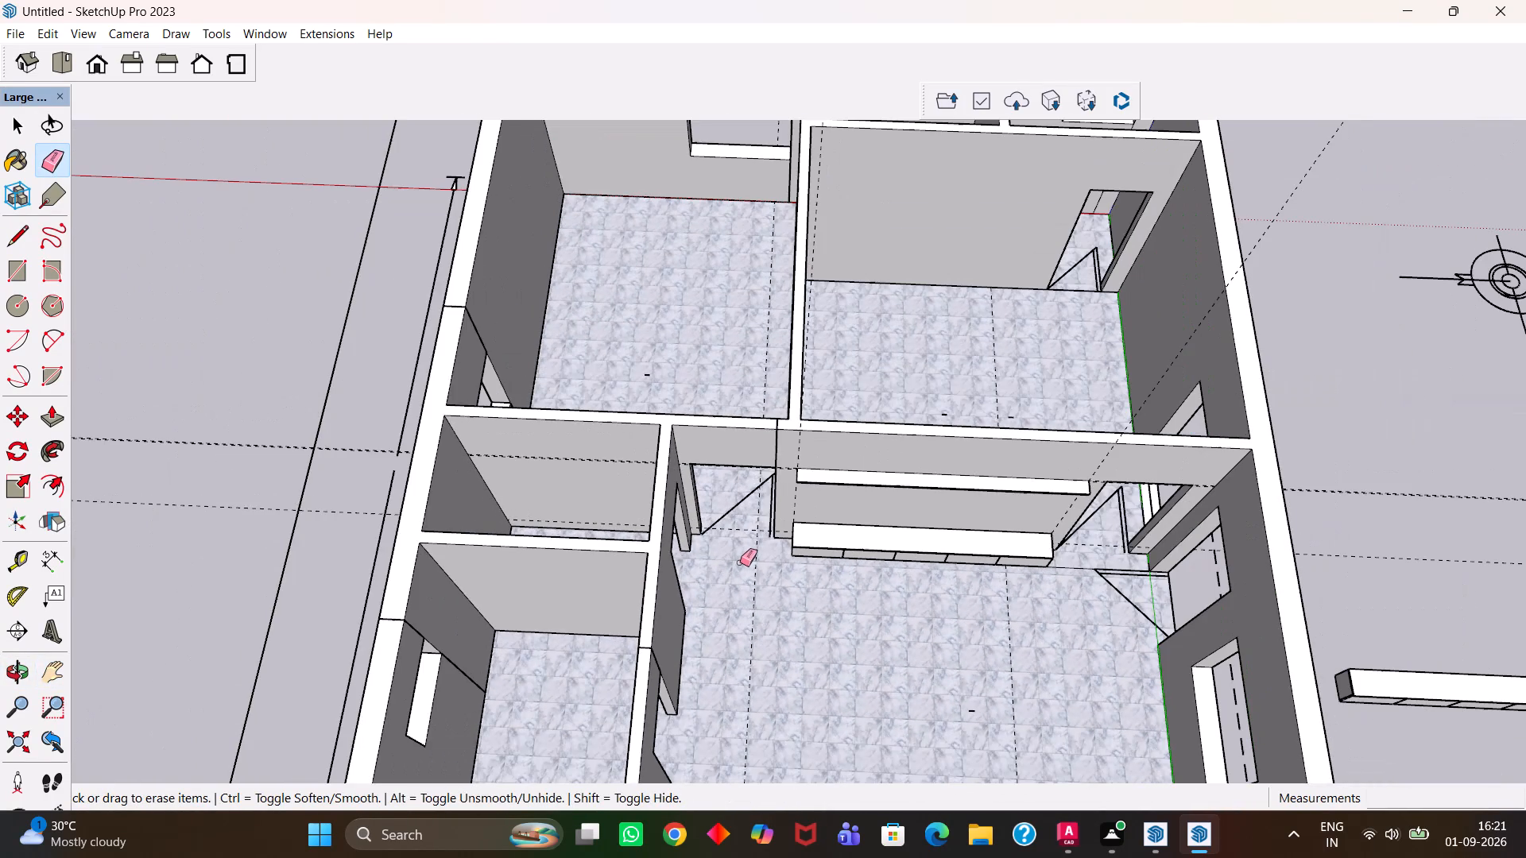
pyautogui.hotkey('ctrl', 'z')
# Erase the line across the marble floor between the cabinet's end and the adjoining side wall.
pyautogui.press('h')
pyautogui.moveTo(987, 588); pyautogui.dragTo(844, 583)
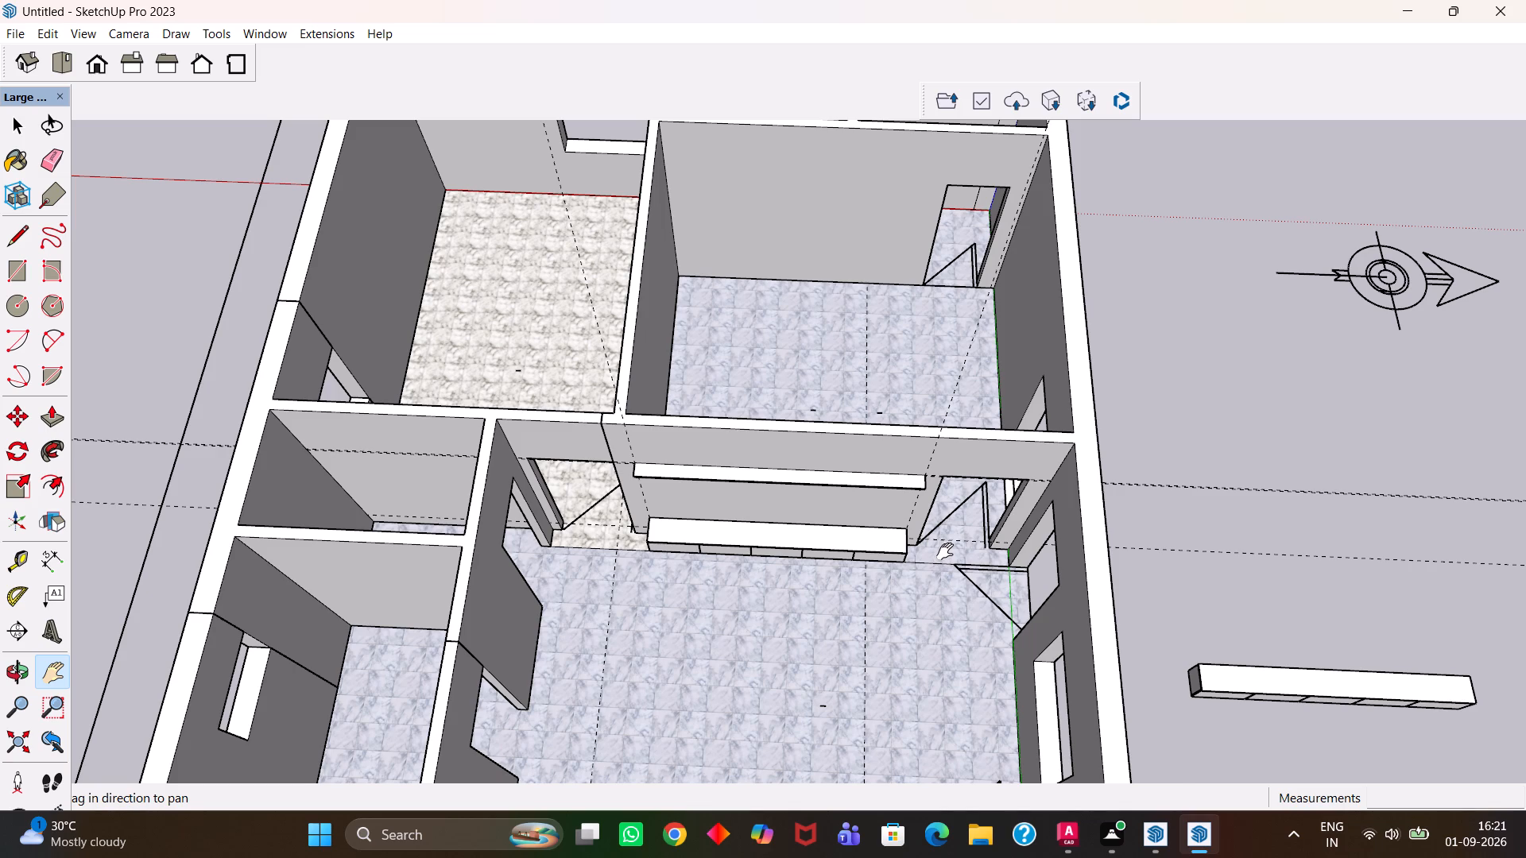
pyautogui.scroll(2, 945, 551)
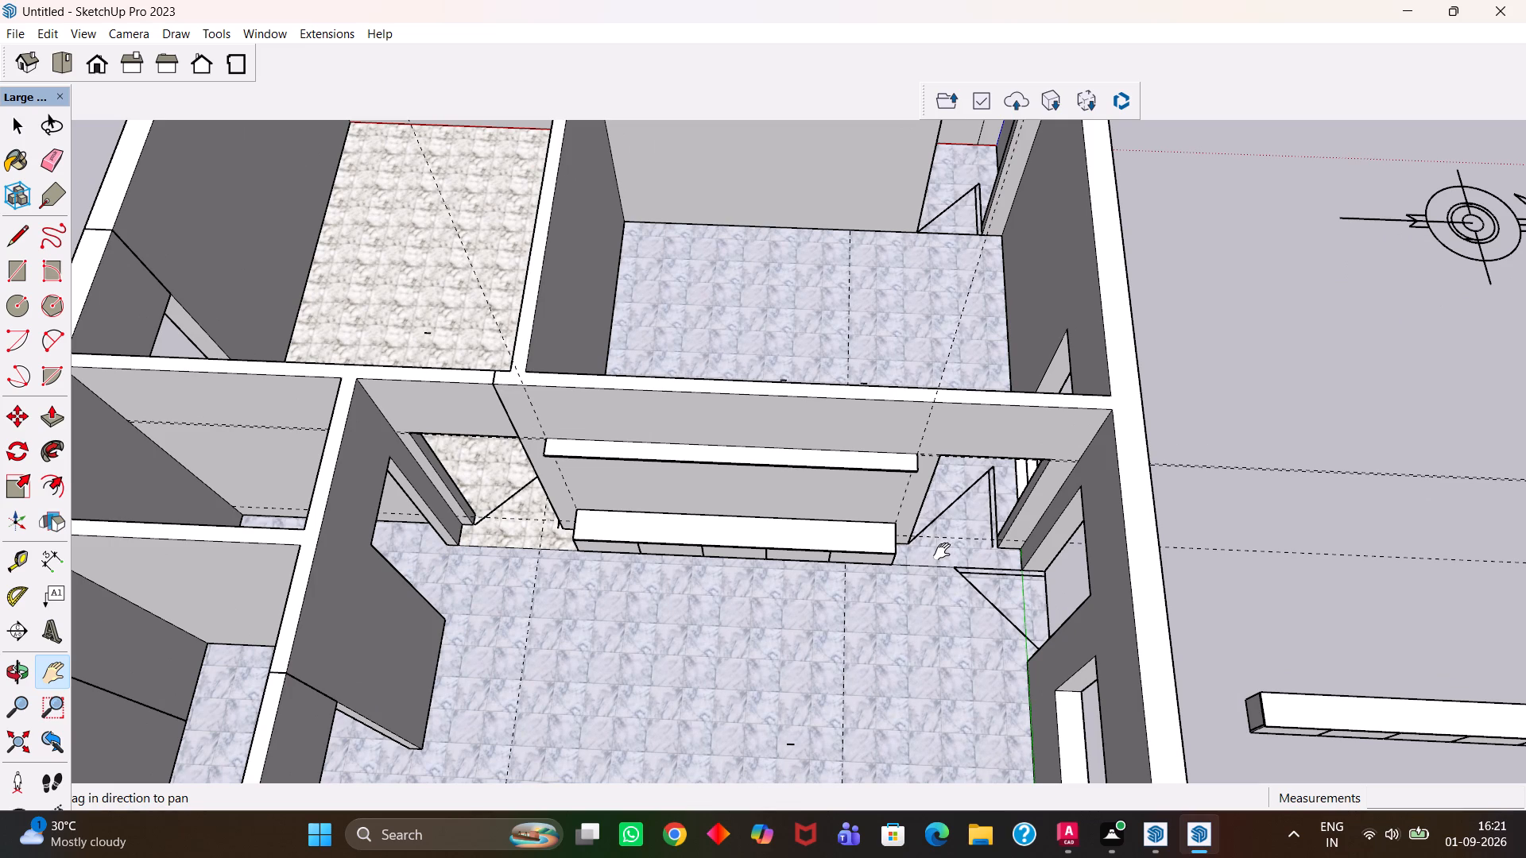
pyautogui.scroll(2, 941, 551)
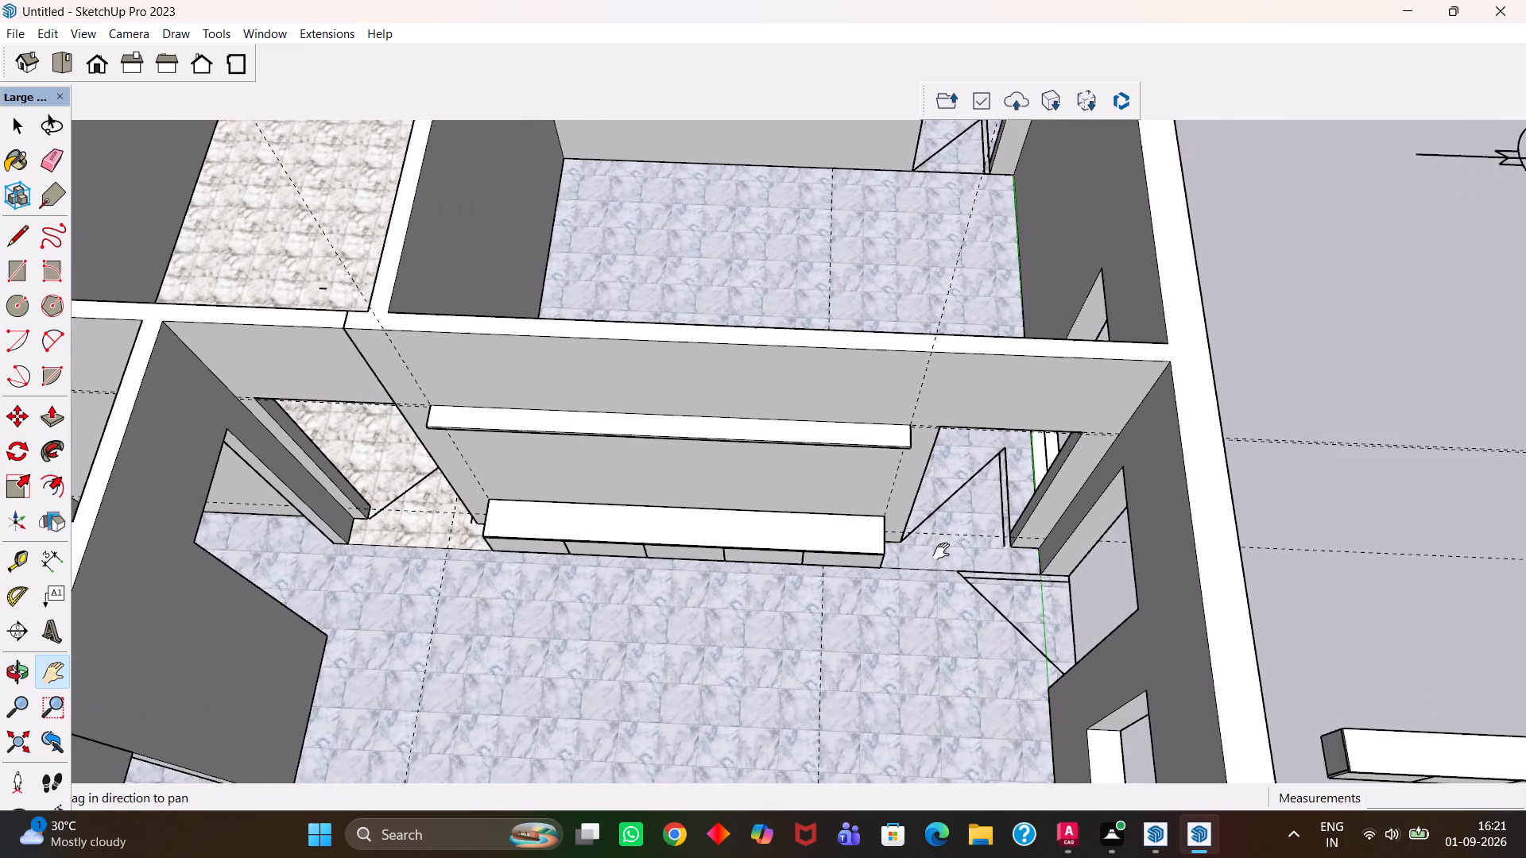
pyautogui.scroll(1, 941, 551)
pyautogui.scroll(-2, 941, 551)
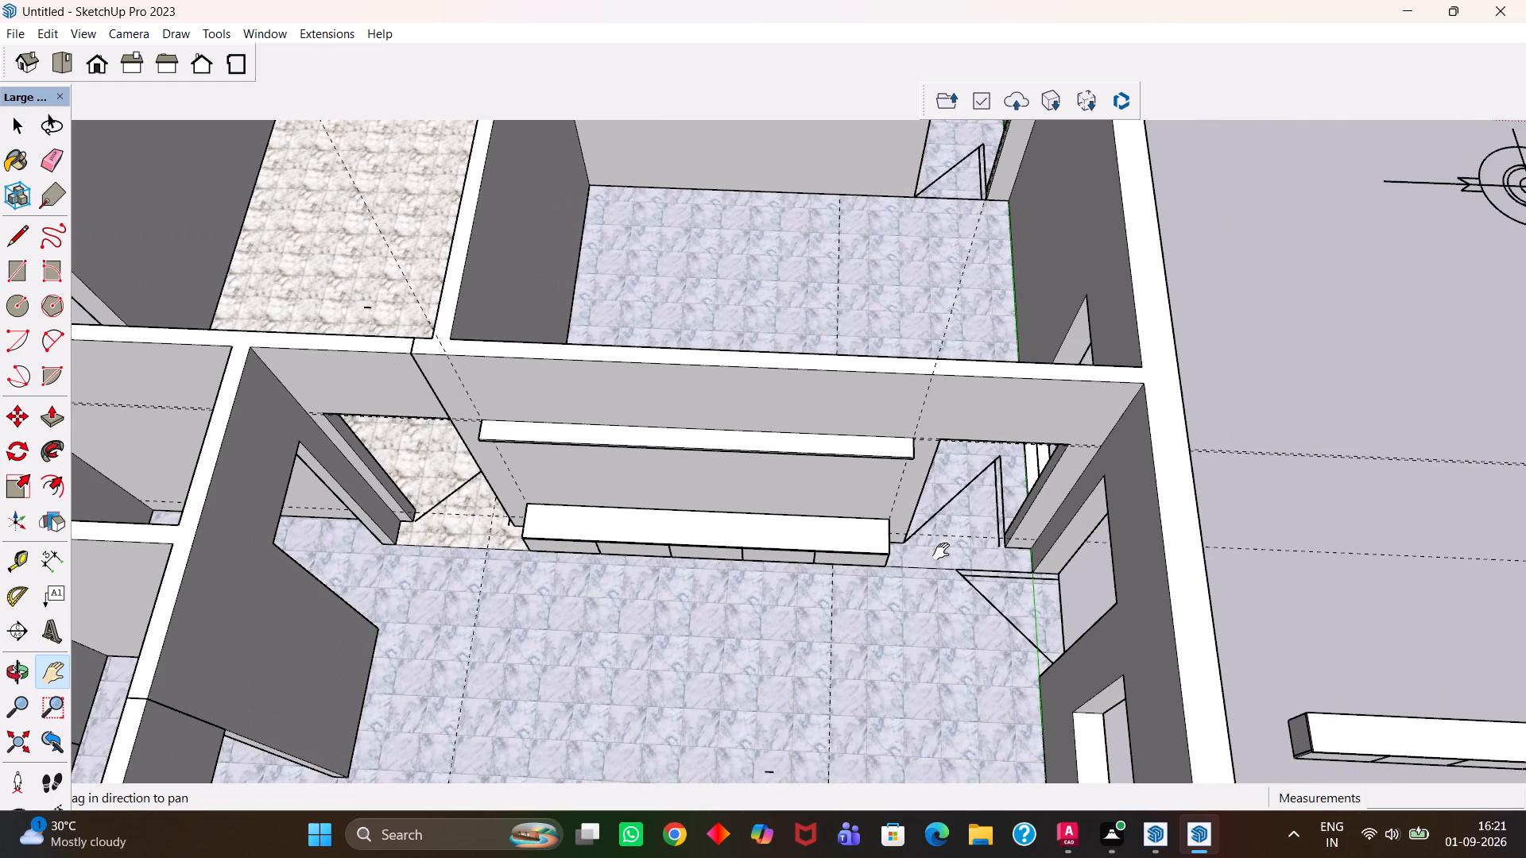
pyautogui.scroll(2, 941, 551)
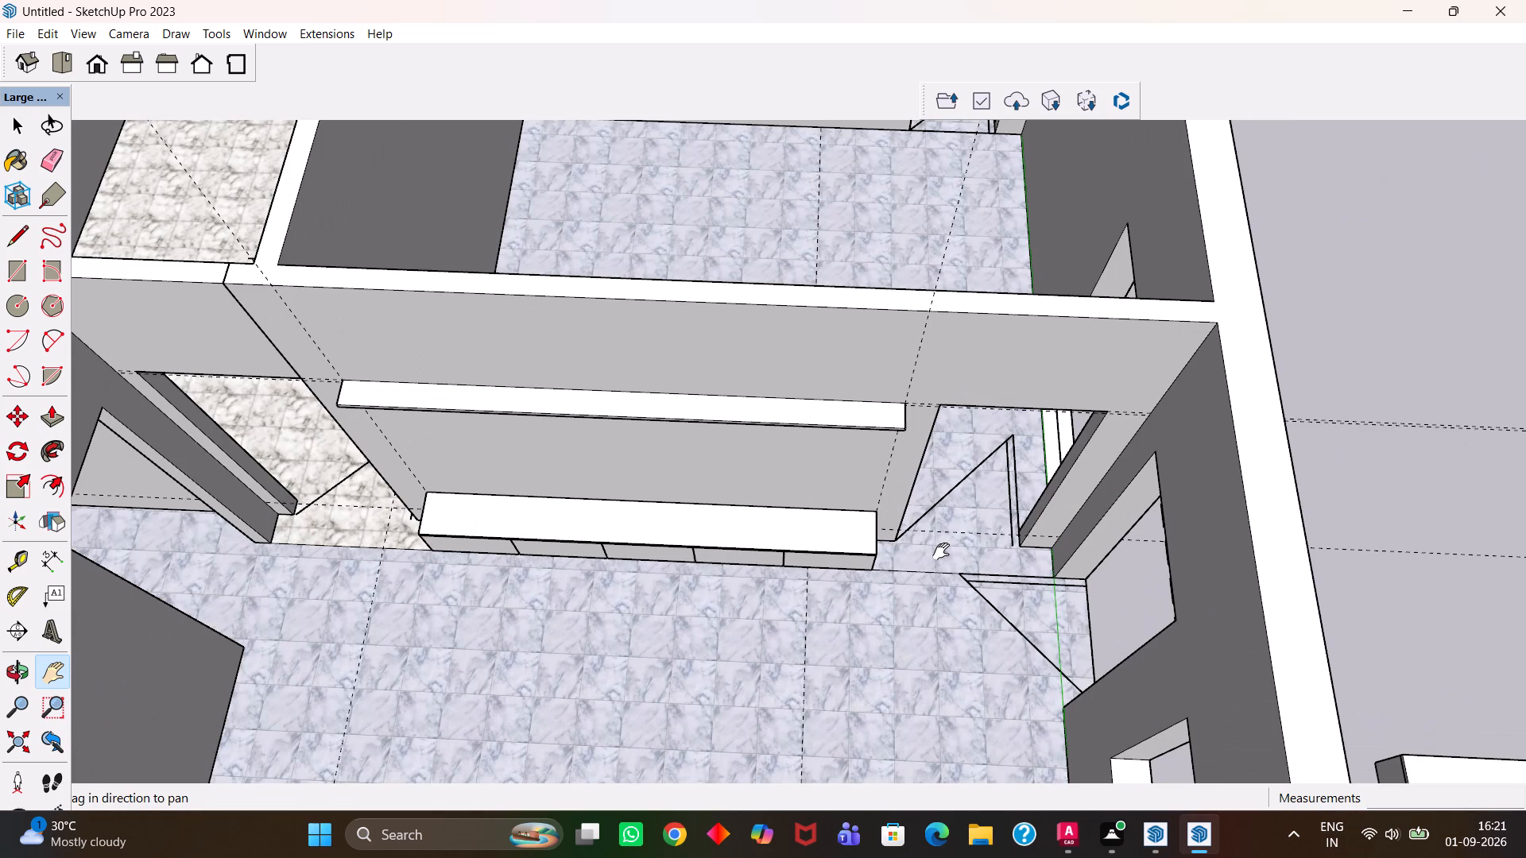
pyautogui.scroll(-5, 941, 551)
pyautogui.scroll(10, 941, 551)
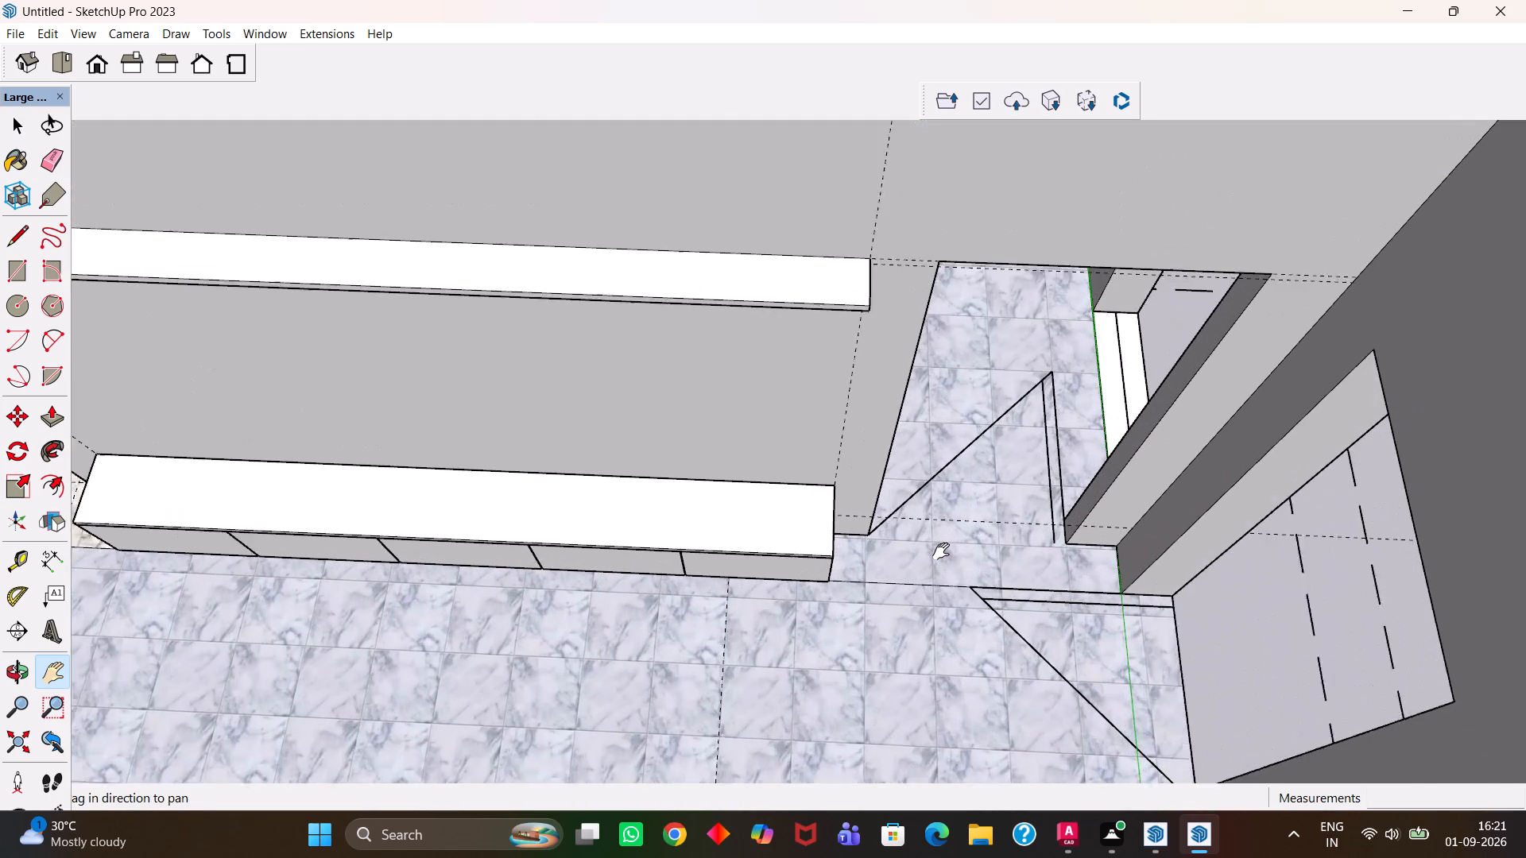
pyautogui.scroll(3, 941, 551)
pyautogui.press('e')
pyautogui.moveTo(933, 574); pyautogui.dragTo(898, 622)
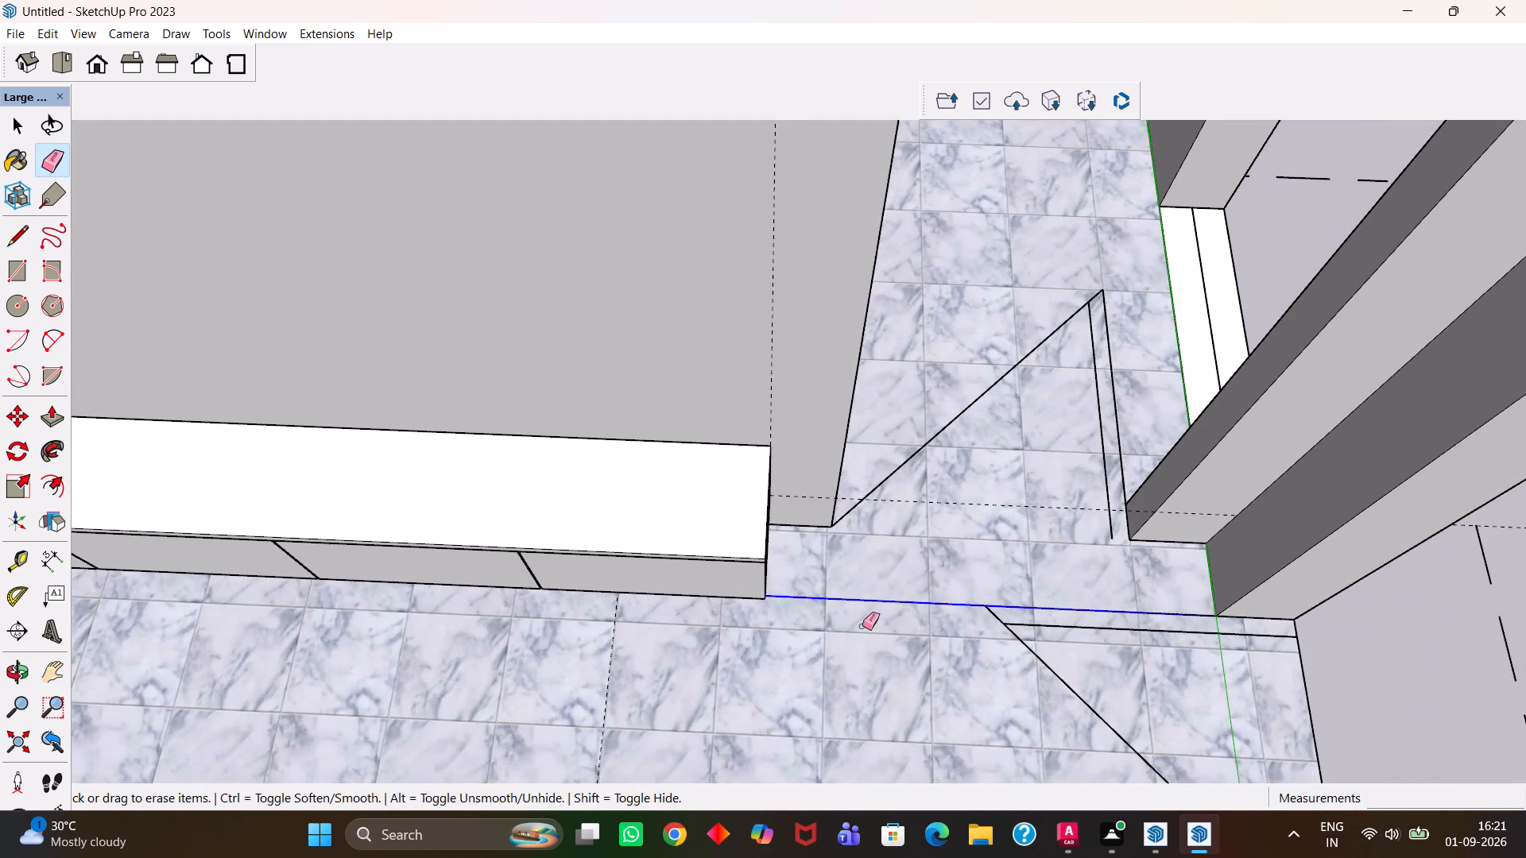
# Move the border between the white and bluish marble about 8 7/8" back to the wall line beside the cabinet.
pyautogui.scroll(-5, 835, 632)
pyautogui.press('h')
pyautogui.moveTo(378, 636); pyautogui.dragTo(1001, 632)
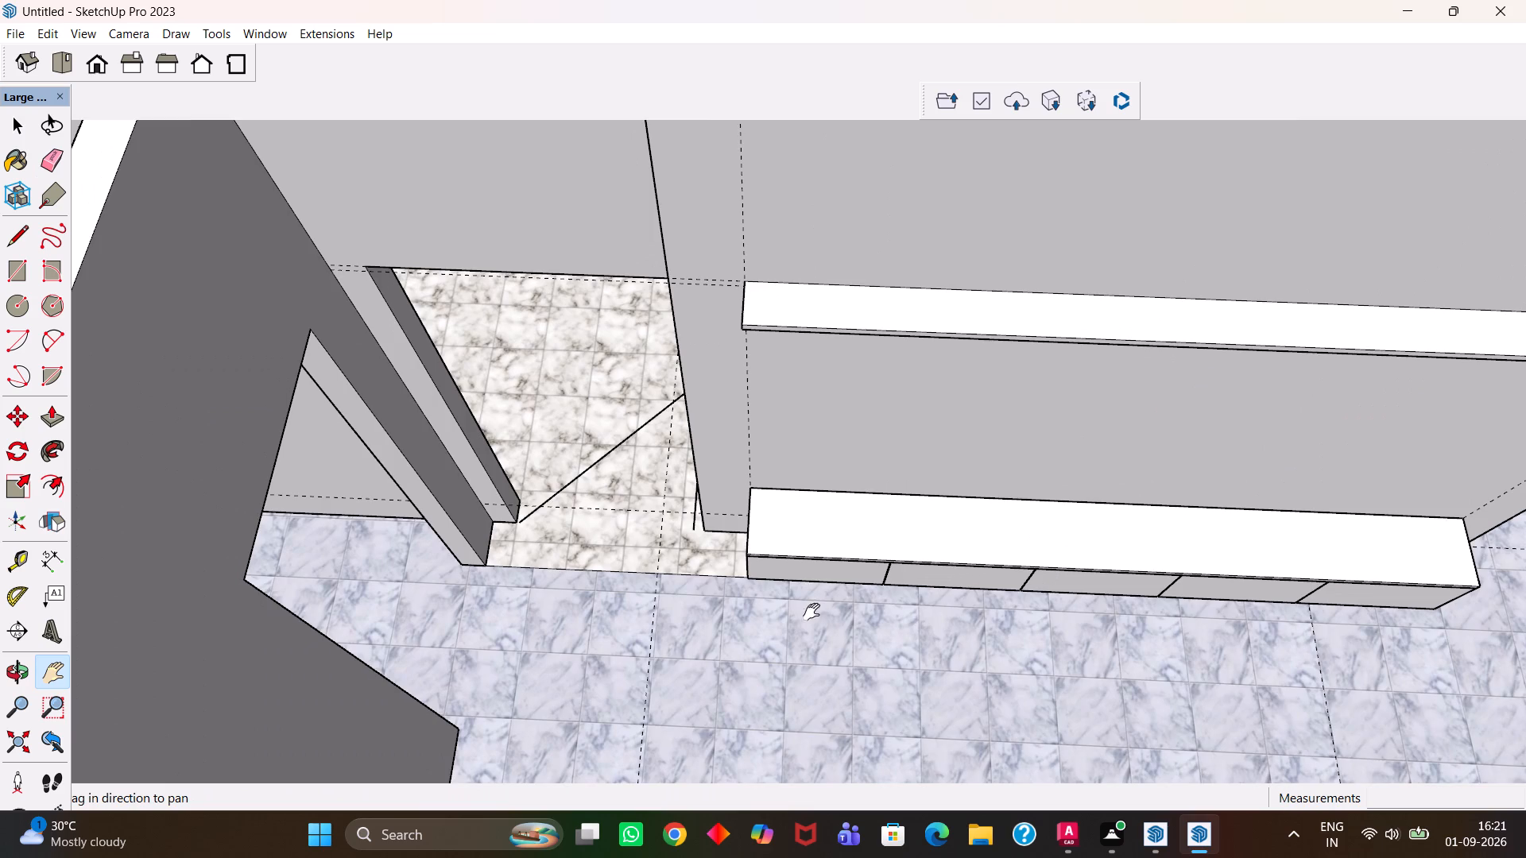
pyautogui.scroll(4, 800, 610)
pyautogui.scroll(2, 700, 593)
pyautogui.moveTo(753, 555); pyautogui.dragTo(934, 358, button='middle')
pyautogui.scroll(2, 728, 537)
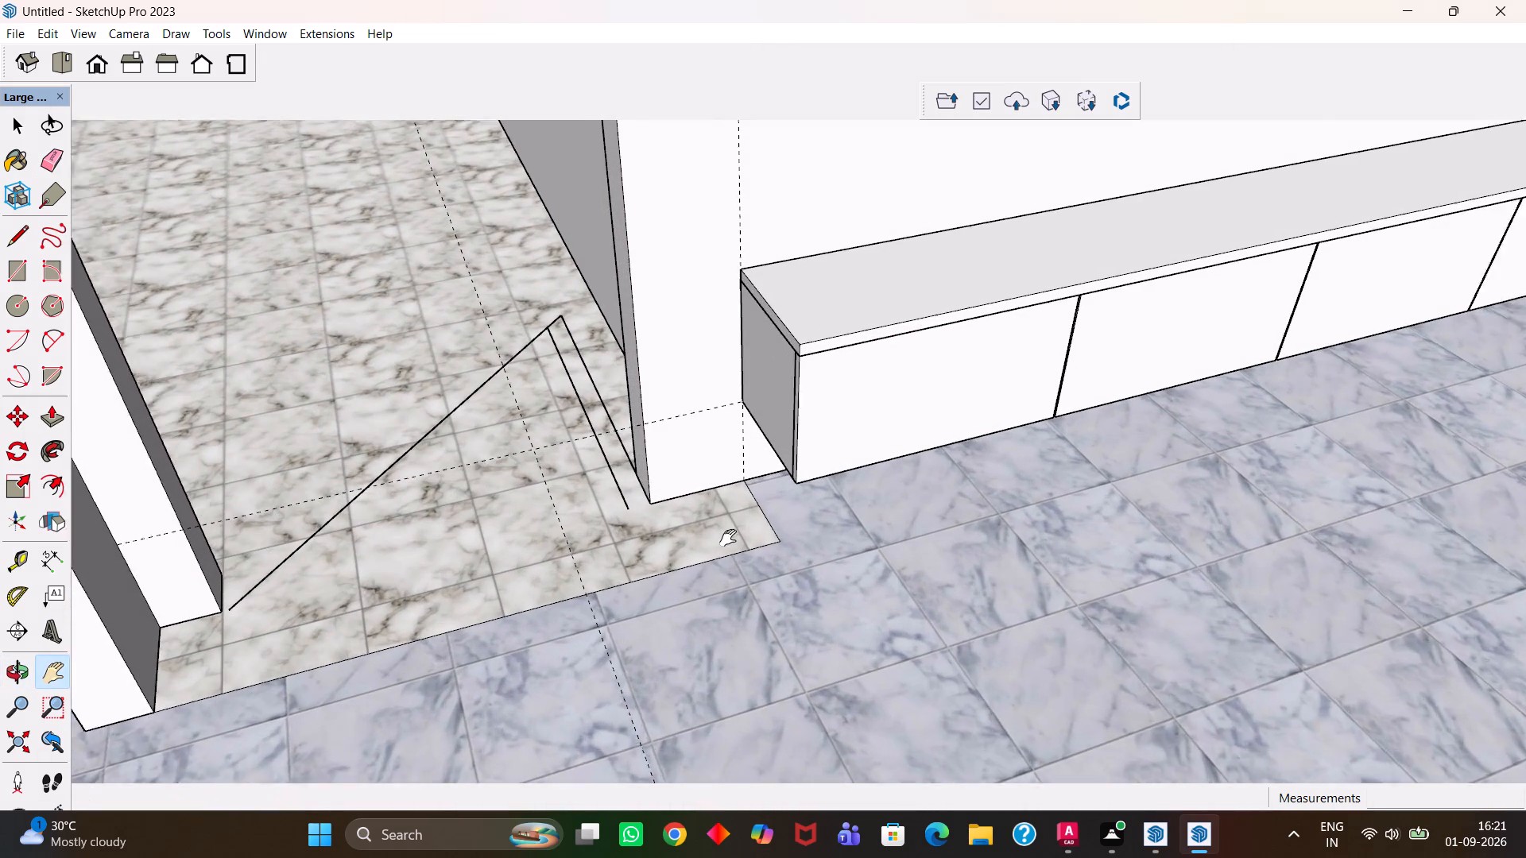
pyautogui.scroll(1, 728, 538)
pyautogui.moveTo(703, 559); pyautogui.dragTo(686, 564, button='middle')
pyautogui.press('e')
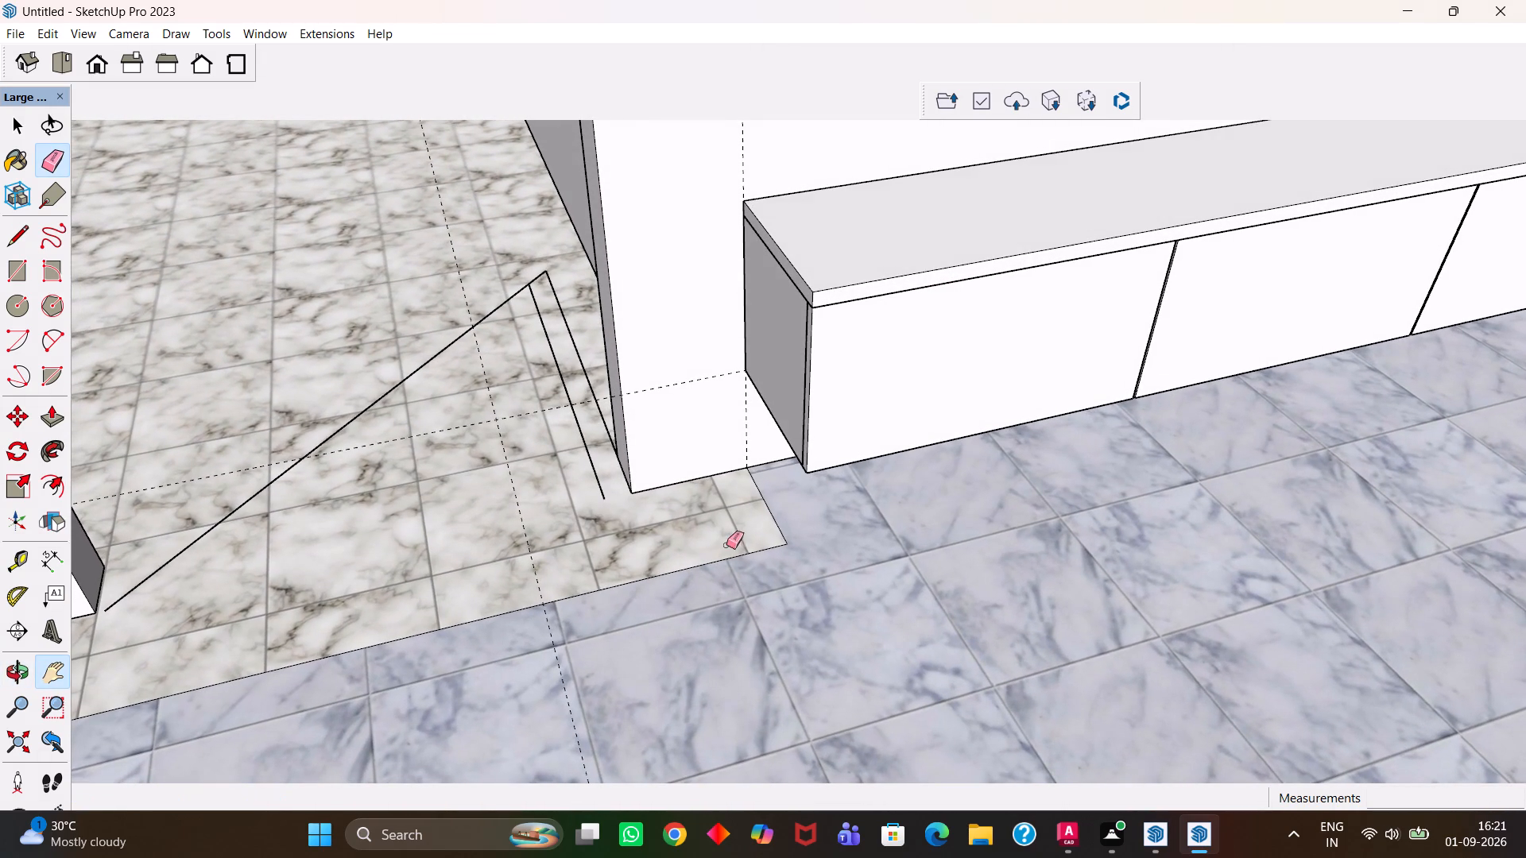
pyautogui.press('space')
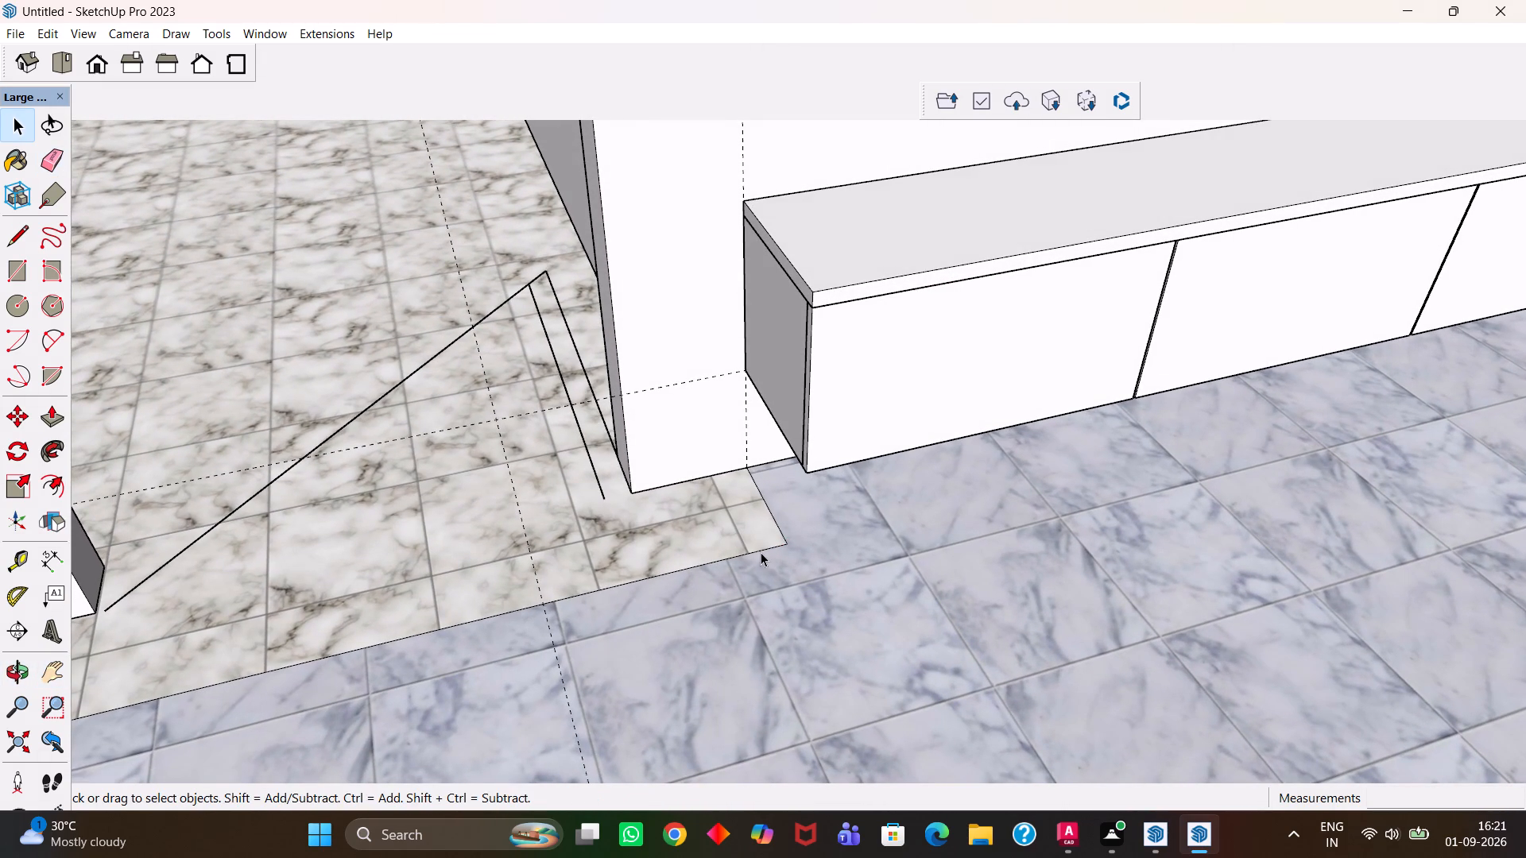
pyautogui.click(761, 552)
pyautogui.press('m')
pyautogui.scroll(2, 765, 555)
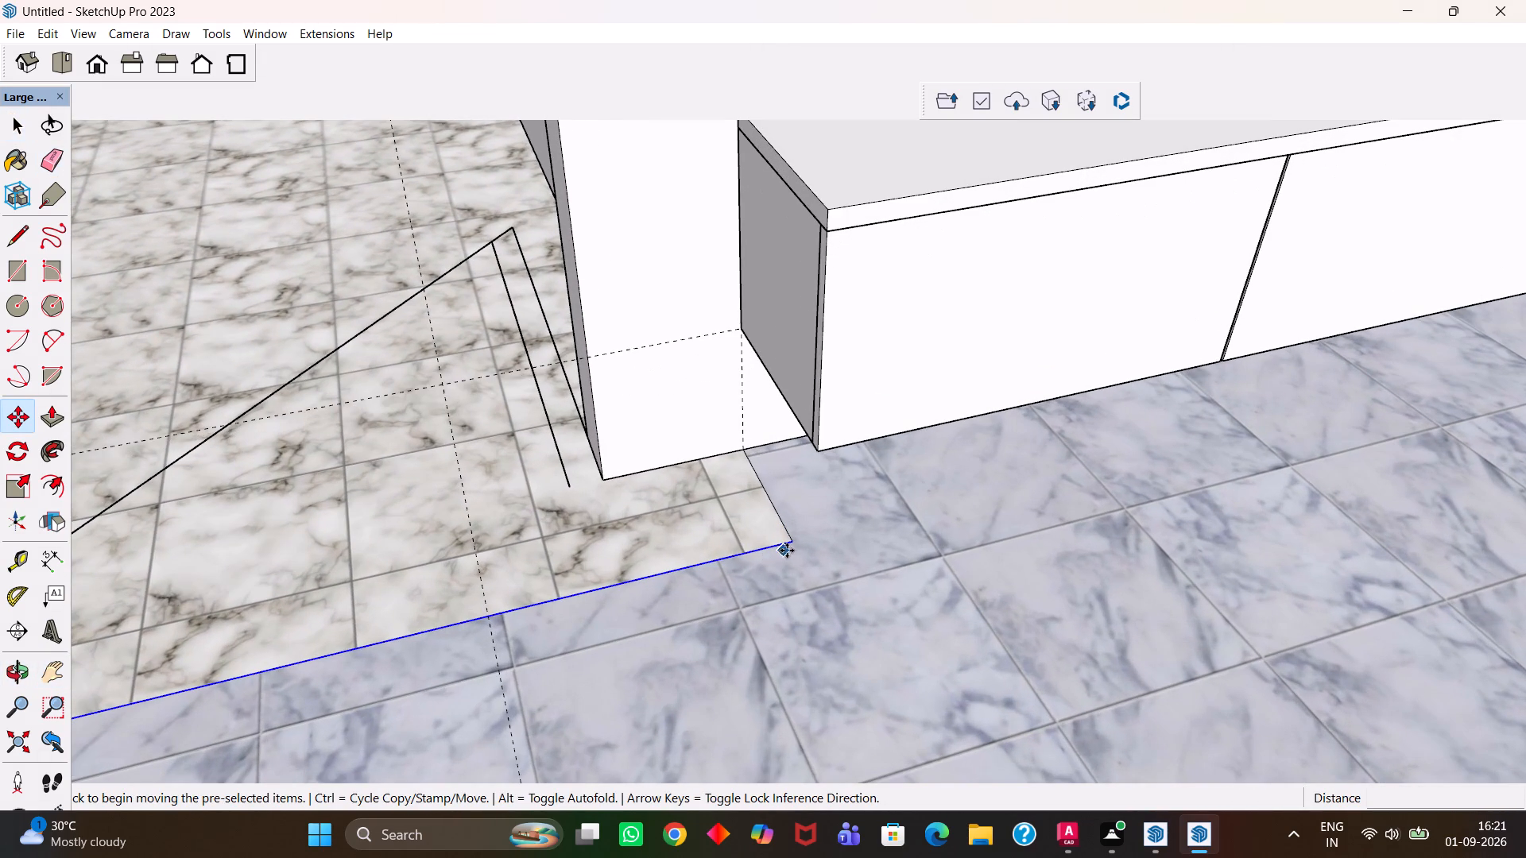
pyautogui.click(792, 547)
pyautogui.click(746, 449)
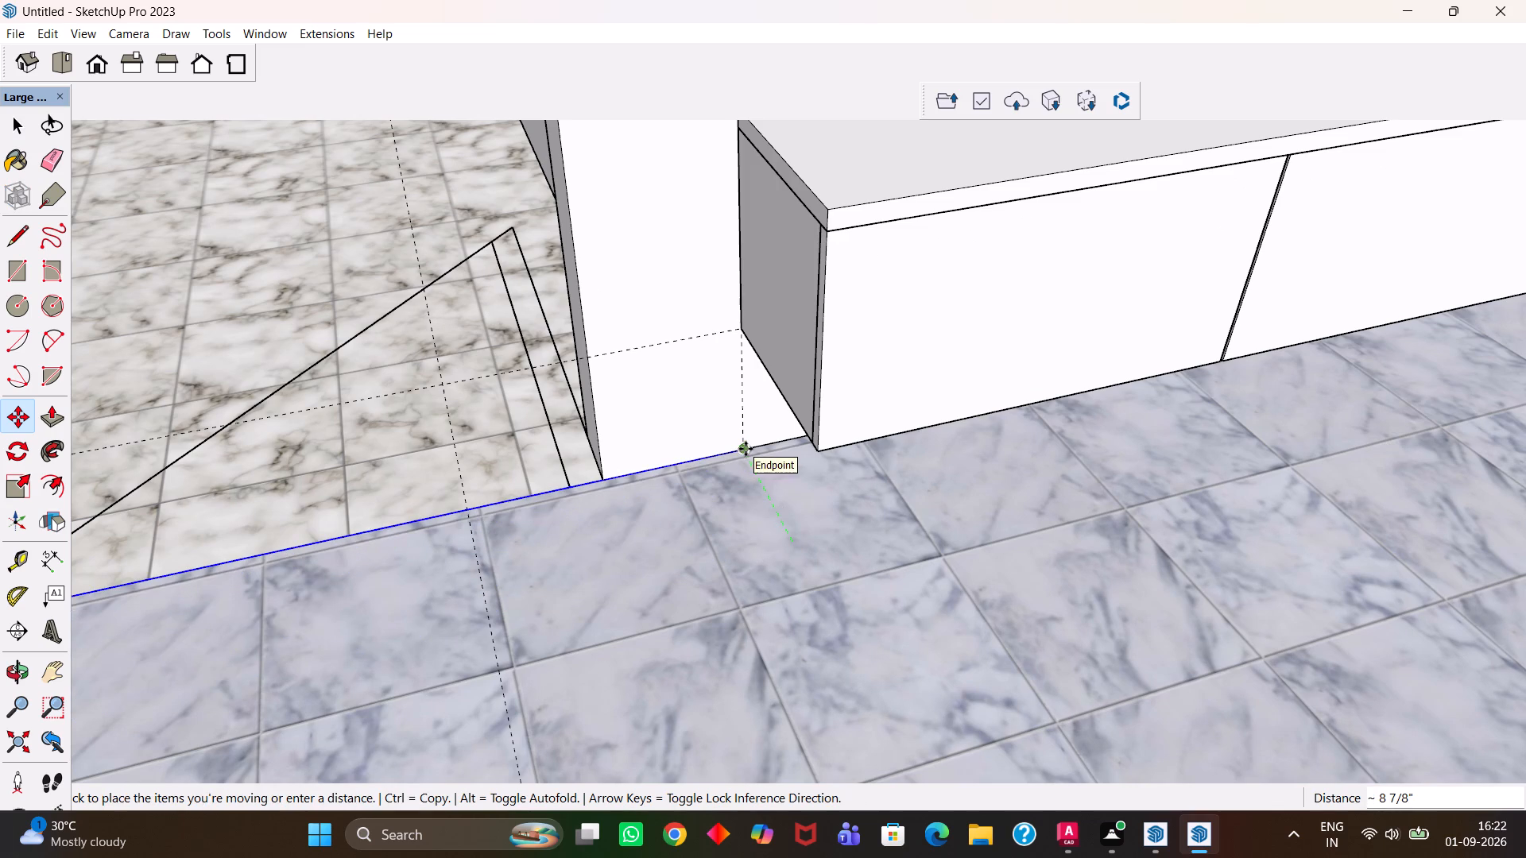
# Examine the floor finishes and doorway thresholds across all rooms of the house.
pyautogui.press('h')
pyautogui.scroll(-11, 732, 477)
pyautogui.moveTo(853, 548); pyautogui.dragTo(689, 616, button='middle')
pyautogui.scroll(1, 819, 559)
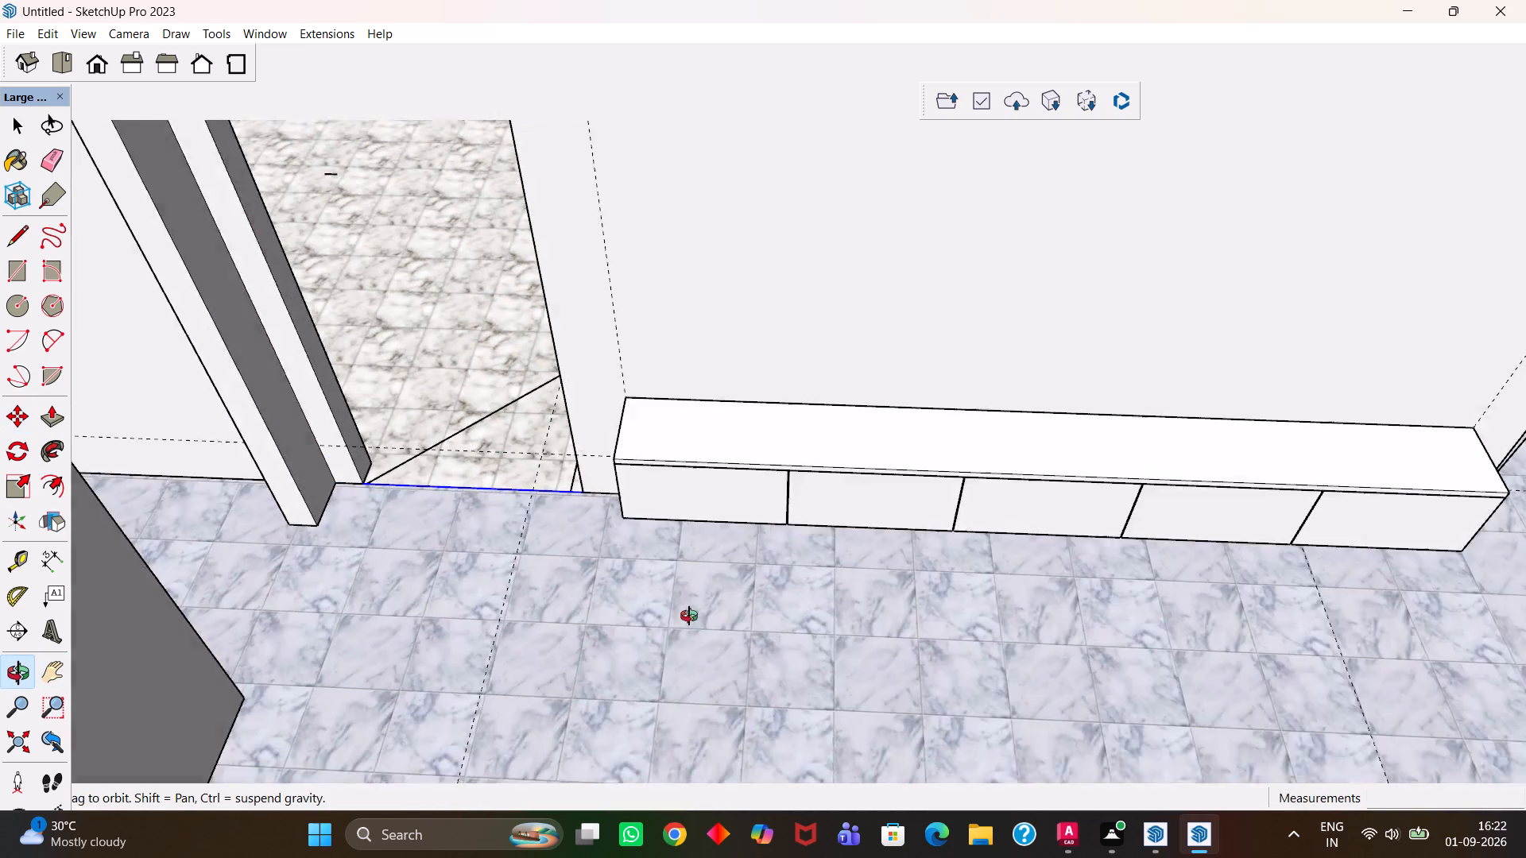
pyautogui.moveTo(689, 616); pyautogui.dragTo(684, 632, button='middle')
pyautogui.scroll(-6, 692, 646)
pyautogui.moveTo(712, 629); pyautogui.dragTo(712, 653, button='middle')
pyautogui.press('h')
pyautogui.scroll(1, 714, 653)
pyautogui.moveTo(947, 609); pyautogui.dragTo(738, 616)
pyautogui.moveTo(928, 599); pyautogui.dragTo(947, 655, button='middle')
pyautogui.scroll(-4, 916, 625)
pyautogui.moveTo(754, 449); pyautogui.dragTo(770, 611, button='middle')
pyautogui.moveTo(777, 452); pyautogui.dragTo(807, 632)
pyautogui.scroll(4, 888, 578)
pyautogui.scroll(-8, 888, 578)
pyautogui.moveTo(751, 522); pyautogui.dragTo(940, 593)
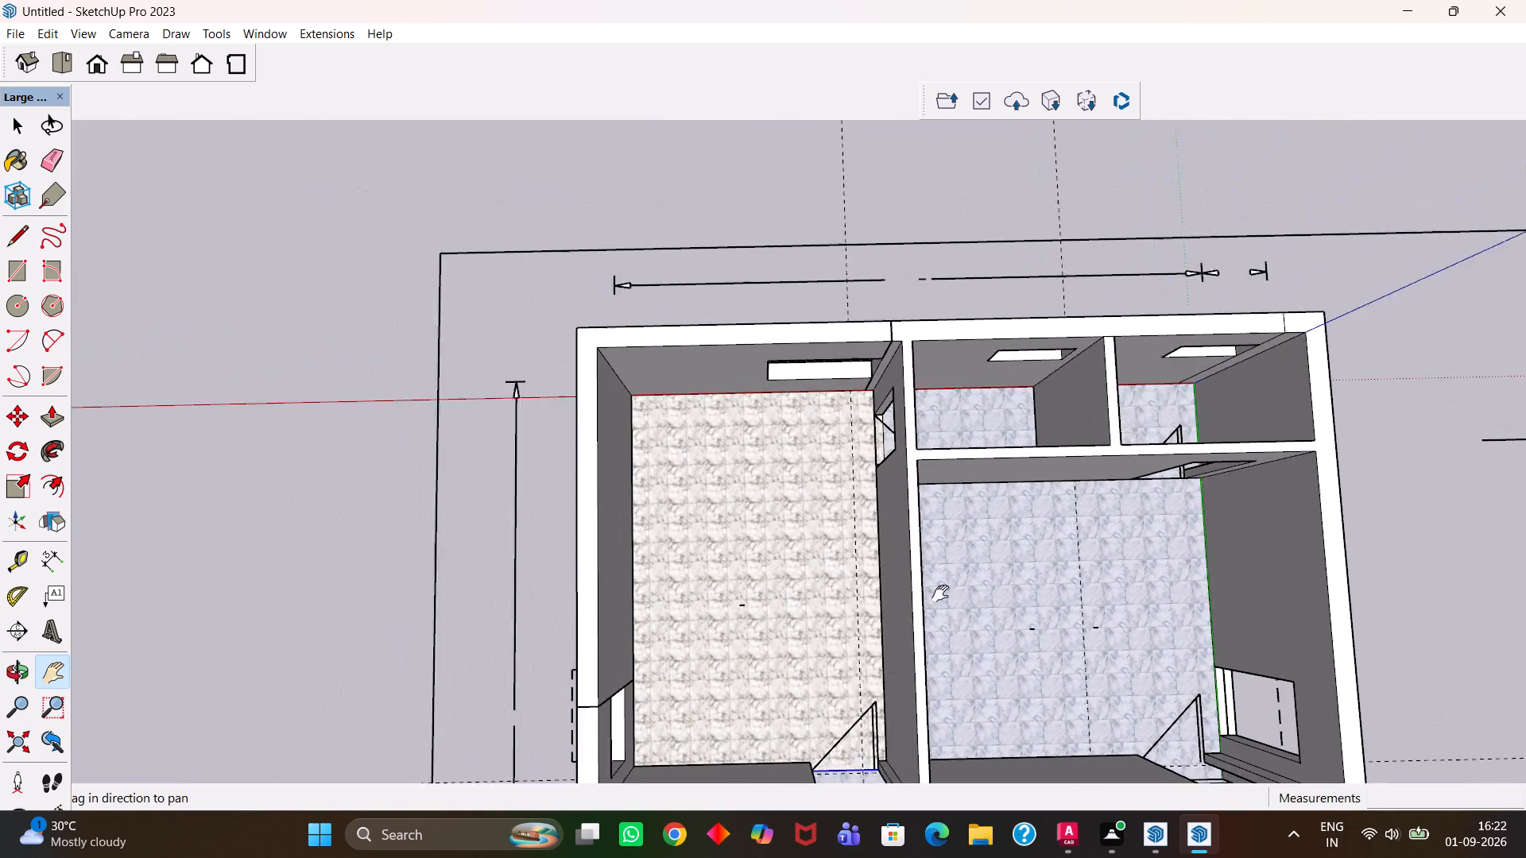
pyautogui.moveTo(940, 593); pyautogui.dragTo(944, 595)
pyautogui.scroll(5, 814, 626)
pyautogui.scroll(-6, 814, 626)
pyautogui.moveTo(1054, 553); pyautogui.dragTo(907, 701)
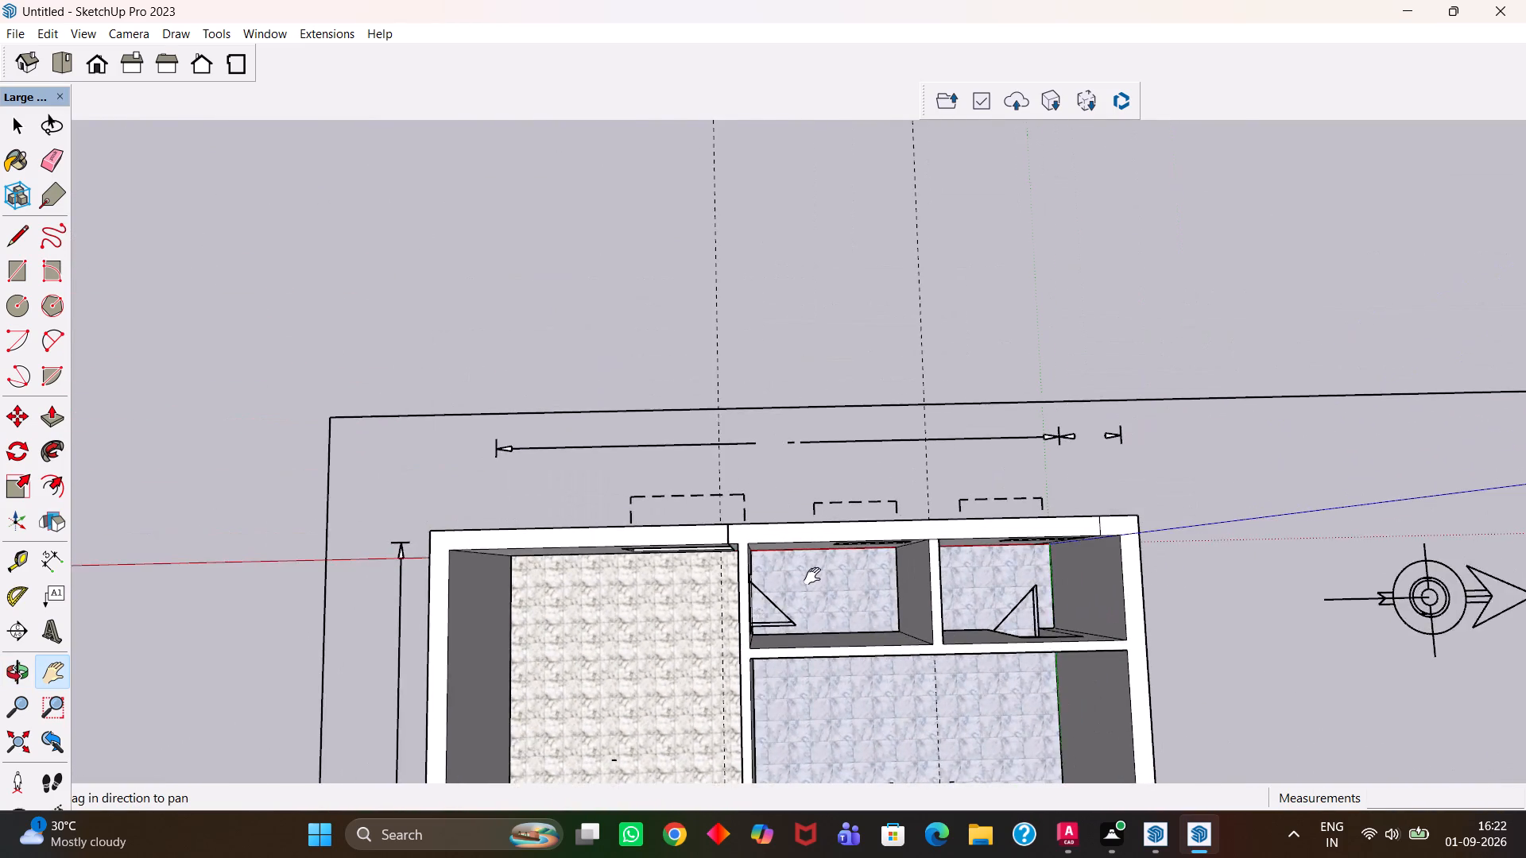
pyautogui.scroll(9, 812, 576)
pyautogui.moveTo(879, 604); pyautogui.dragTo(502, 562)
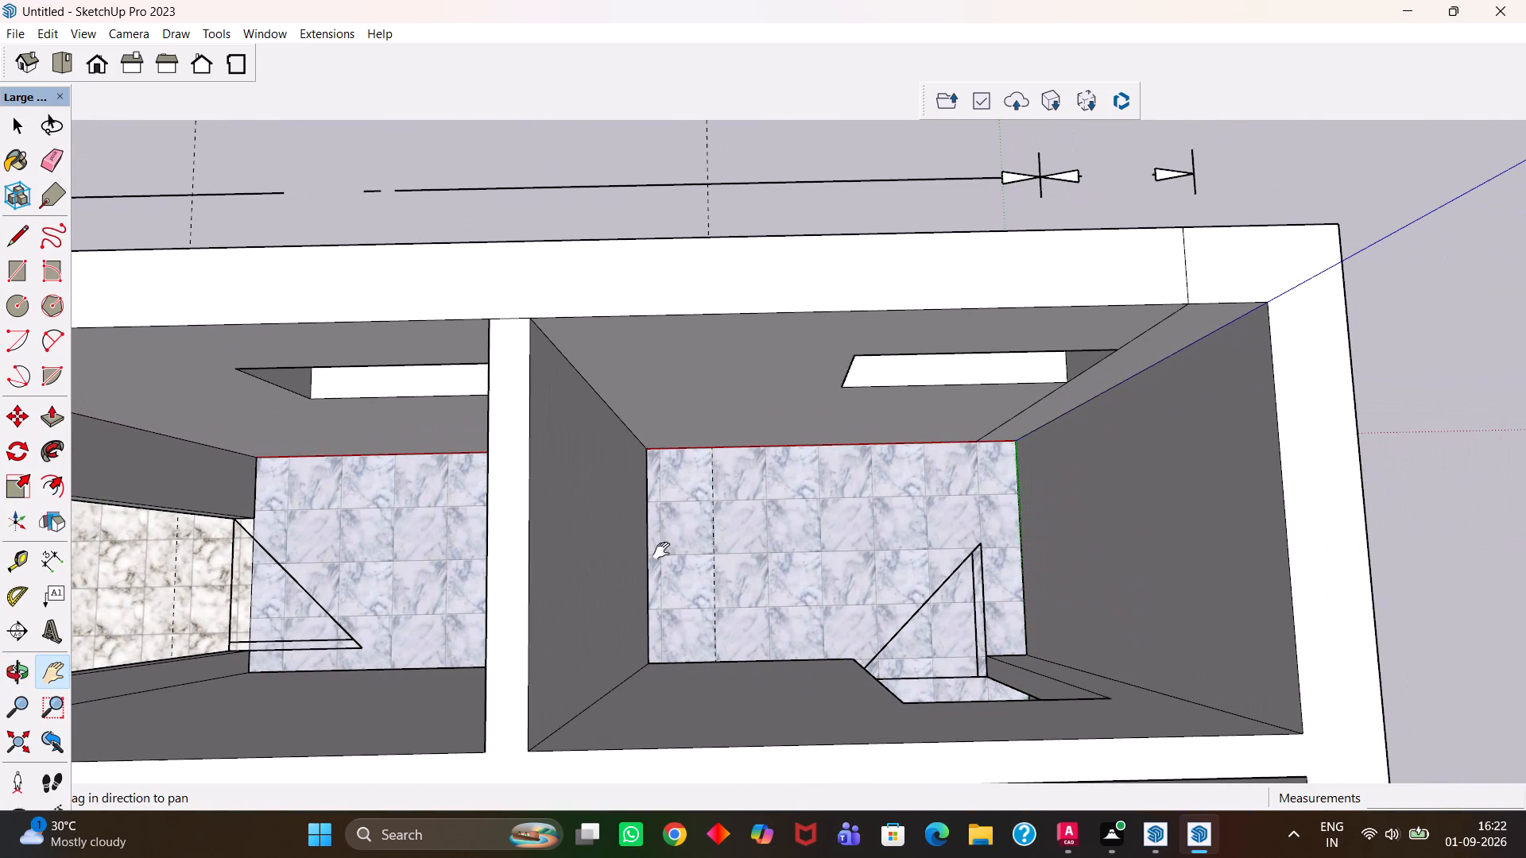
pyautogui.scroll(5, 867, 547)
pyautogui.scroll(-8, 867, 547)
pyautogui.moveTo(749, 555); pyautogui.dragTo(996, 502)
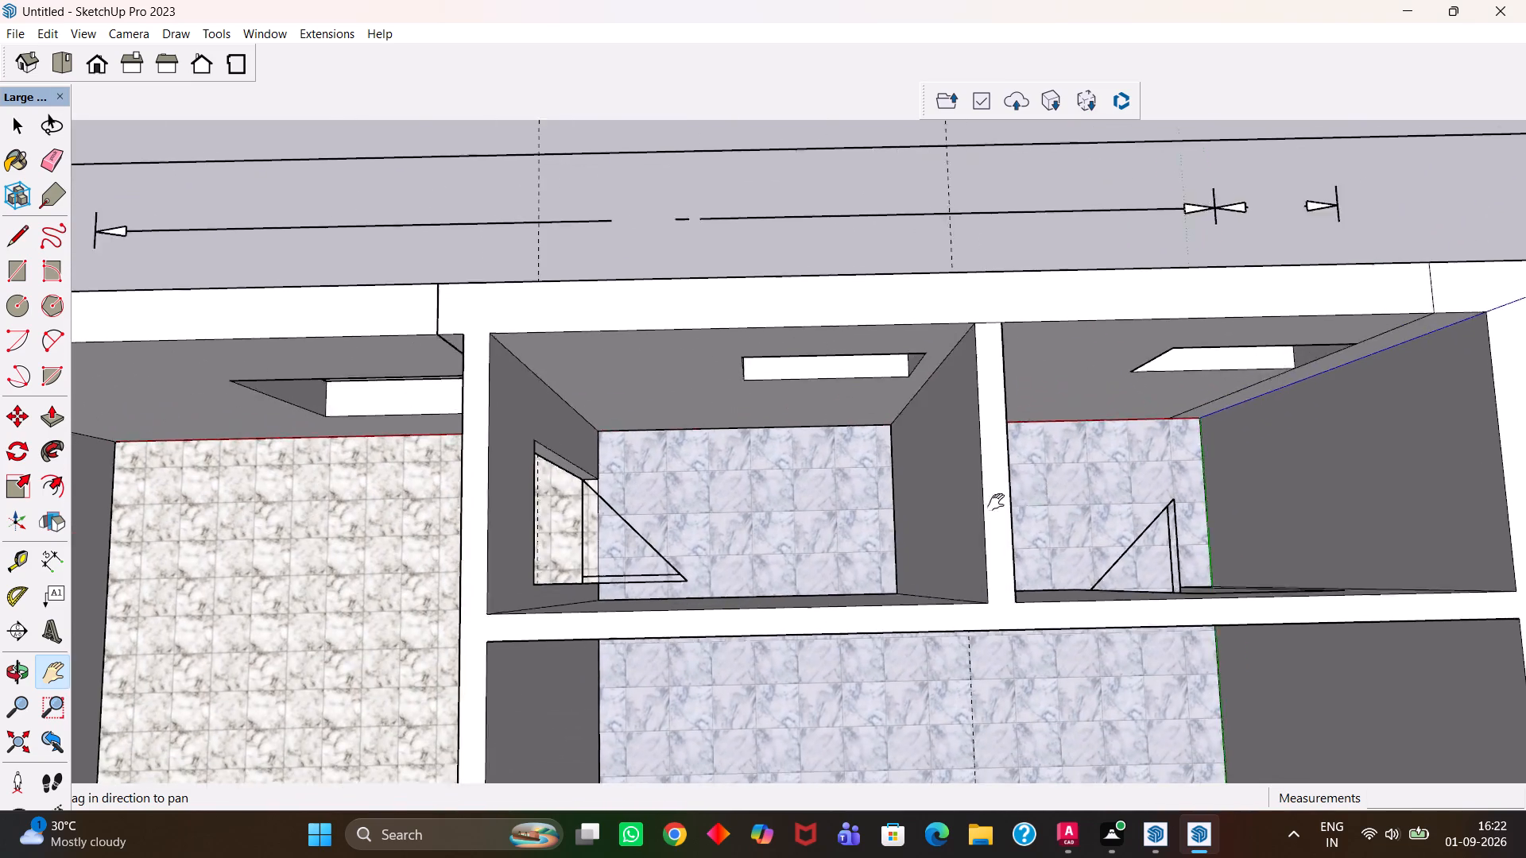
pyautogui.moveTo(996, 502); pyautogui.dragTo(1005, 498)
pyautogui.scroll(4, 873, 531)
pyautogui.scroll(-11, 855, 529)
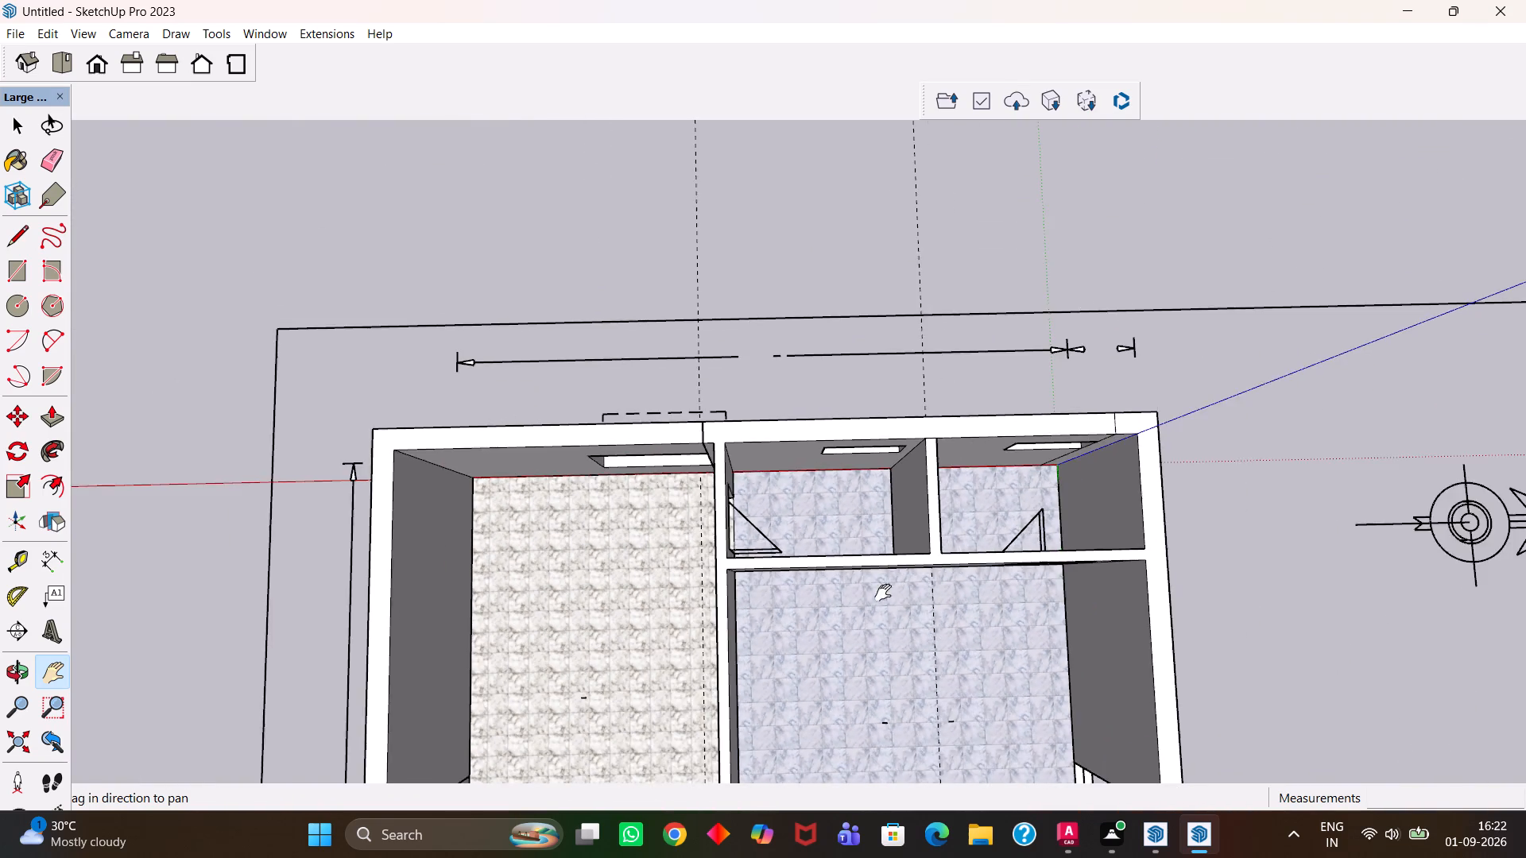
pyautogui.moveTo(895, 618); pyautogui.dragTo(840, 470, button='middle')
pyautogui.scroll(1, 854, 578)
pyautogui.moveTo(830, 632); pyautogui.dragTo(856, 440)
pyautogui.scroll(-4, 862, 480)
pyautogui.moveTo(856, 513); pyautogui.dragTo(877, 527, button='middle')
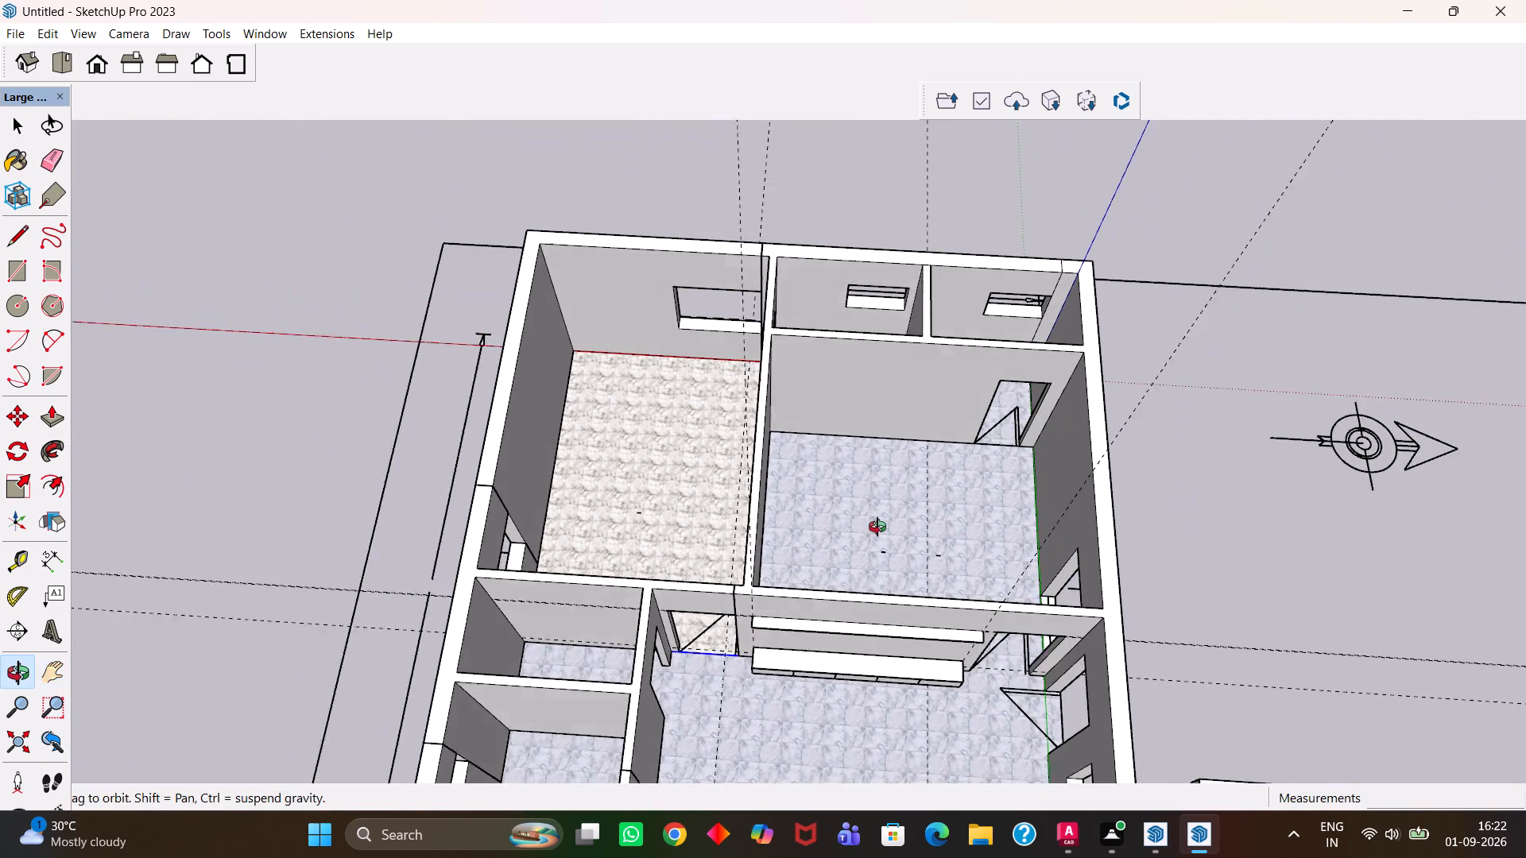
pyautogui.moveTo(877, 527); pyautogui.dragTo(881, 529, button='middle')
pyautogui.scroll(1, 878, 527)
pyautogui.moveTo(884, 613); pyautogui.dragTo(943, 430)
pyautogui.scroll(-3, 939, 500)
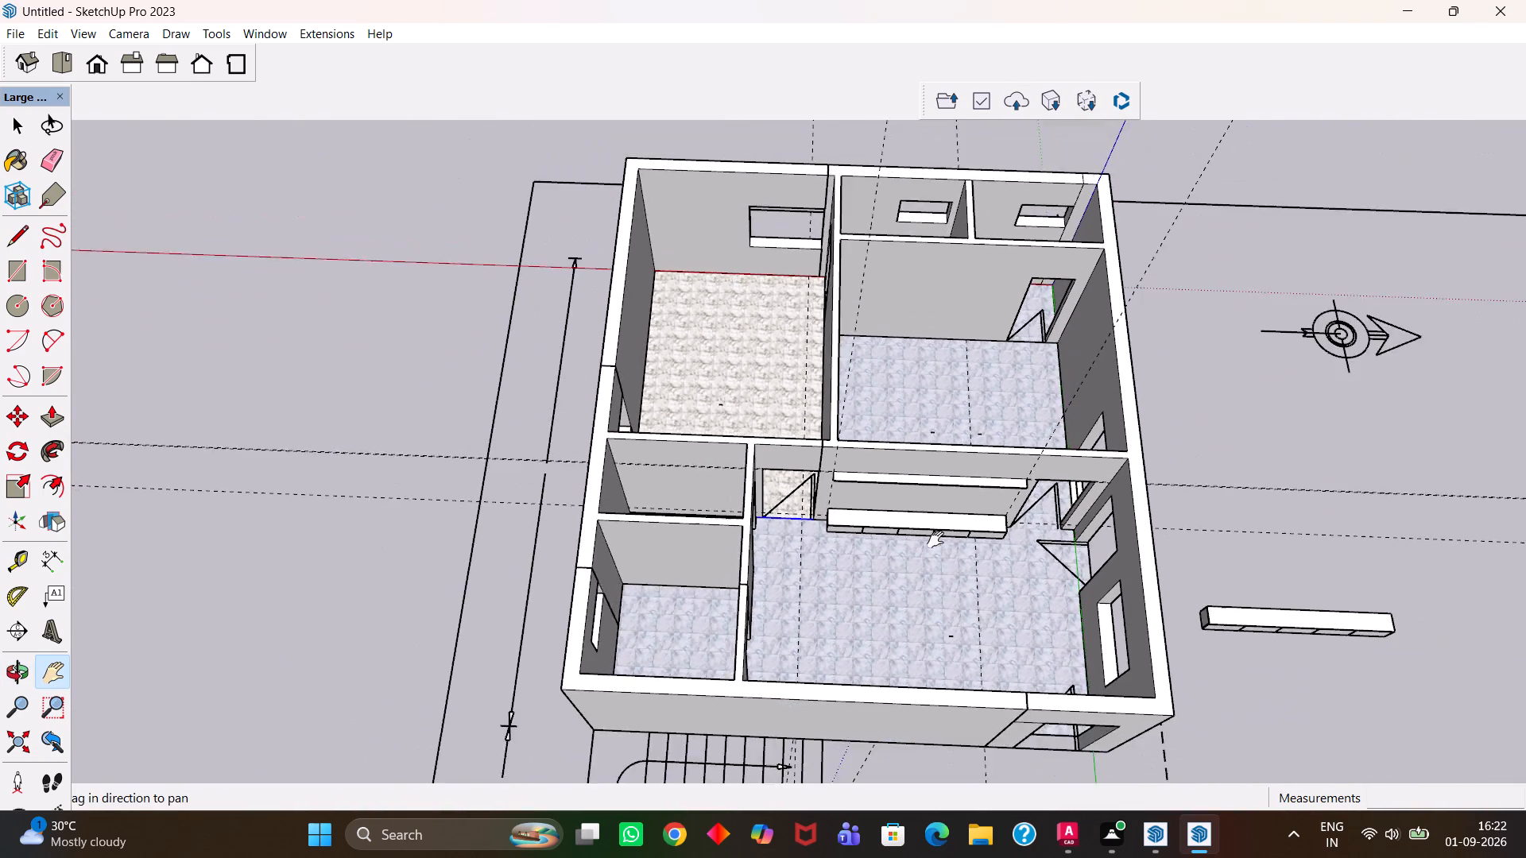
# Erase the thin rectangle's lines on the floor along the wall opposite the cabinet, plus the two guide lines crossing the room.
pyautogui.scroll(4, 955, 616)
pyautogui.moveTo(977, 620); pyautogui.dragTo(963, 559)
pyautogui.moveTo(932, 559); pyautogui.dragTo(961, 634, button='middle')
pyautogui.scroll(5, 953, 627)
pyautogui.middleClick(931, 700)
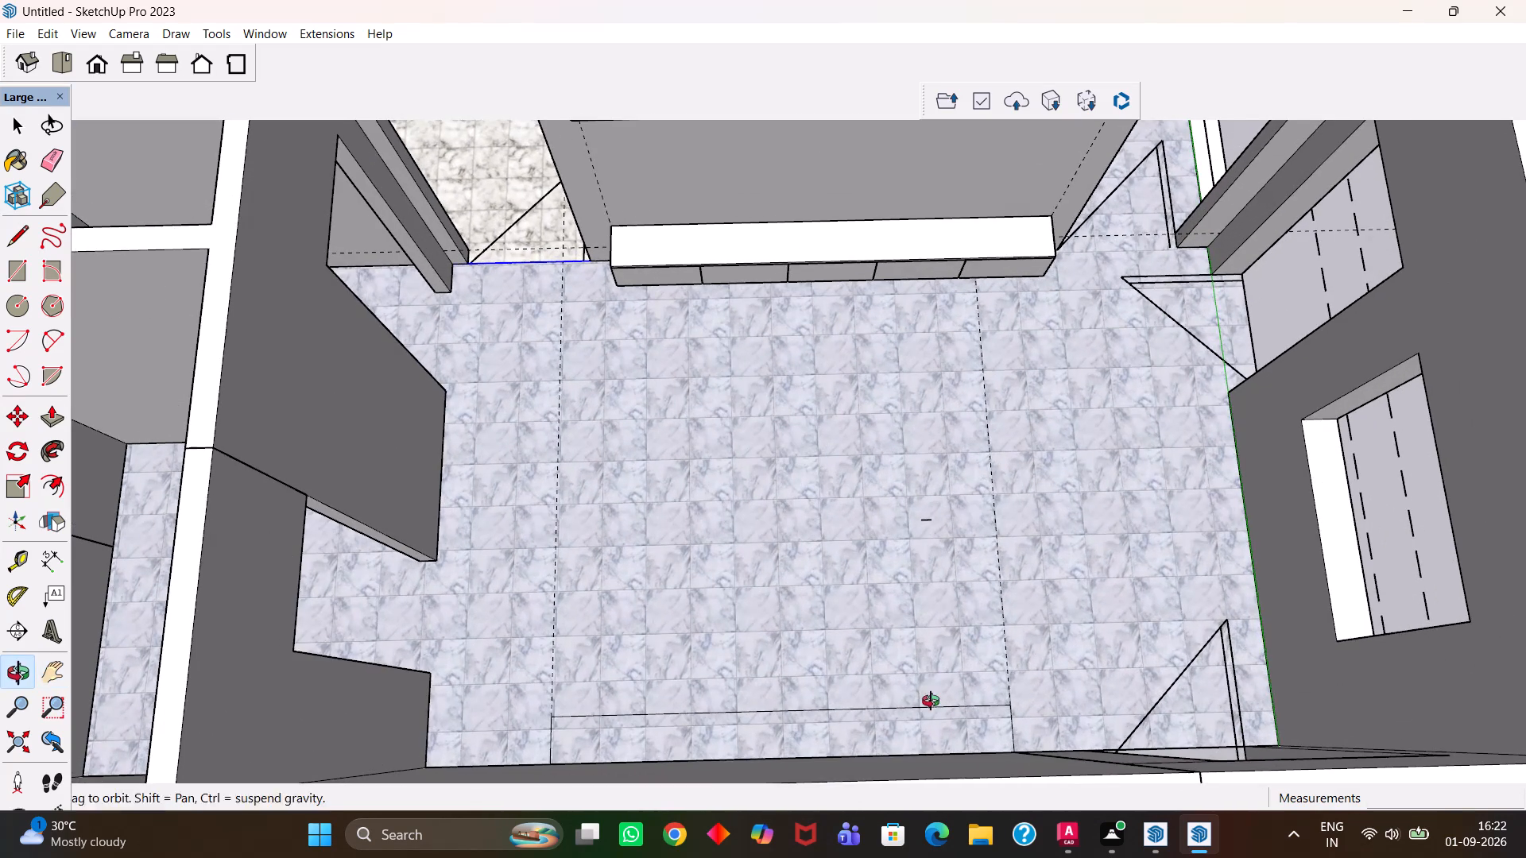
pyautogui.scroll(-5, 938, 620)
pyautogui.moveTo(969, 566); pyautogui.dragTo(959, 636, button='middle')
pyautogui.scroll(1, 964, 569)
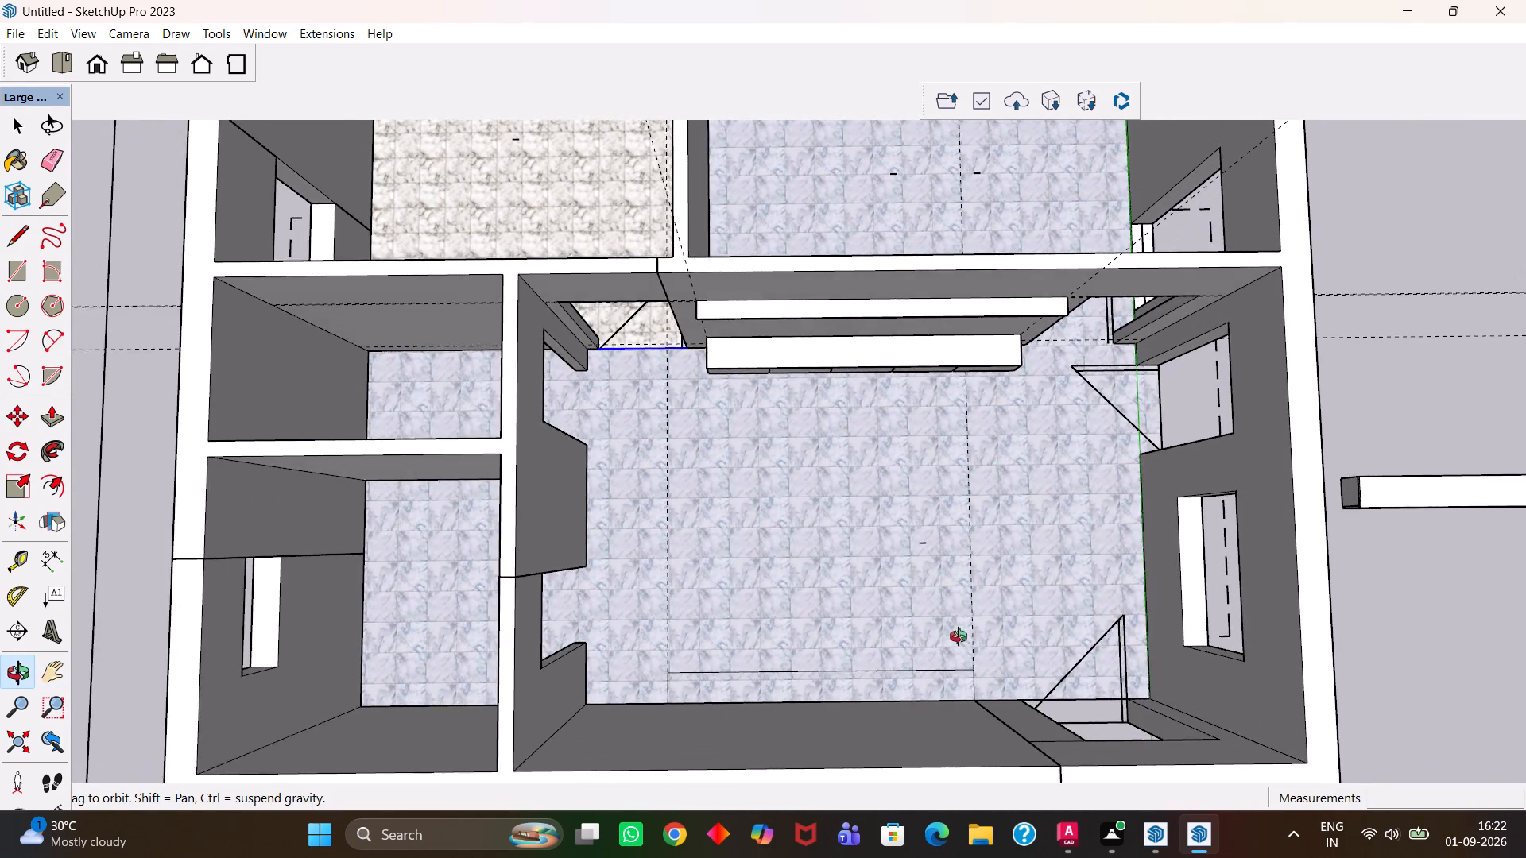
pyautogui.moveTo(959, 636); pyautogui.dragTo(966, 594, button='middle')
pyautogui.scroll(1, 953, 589)
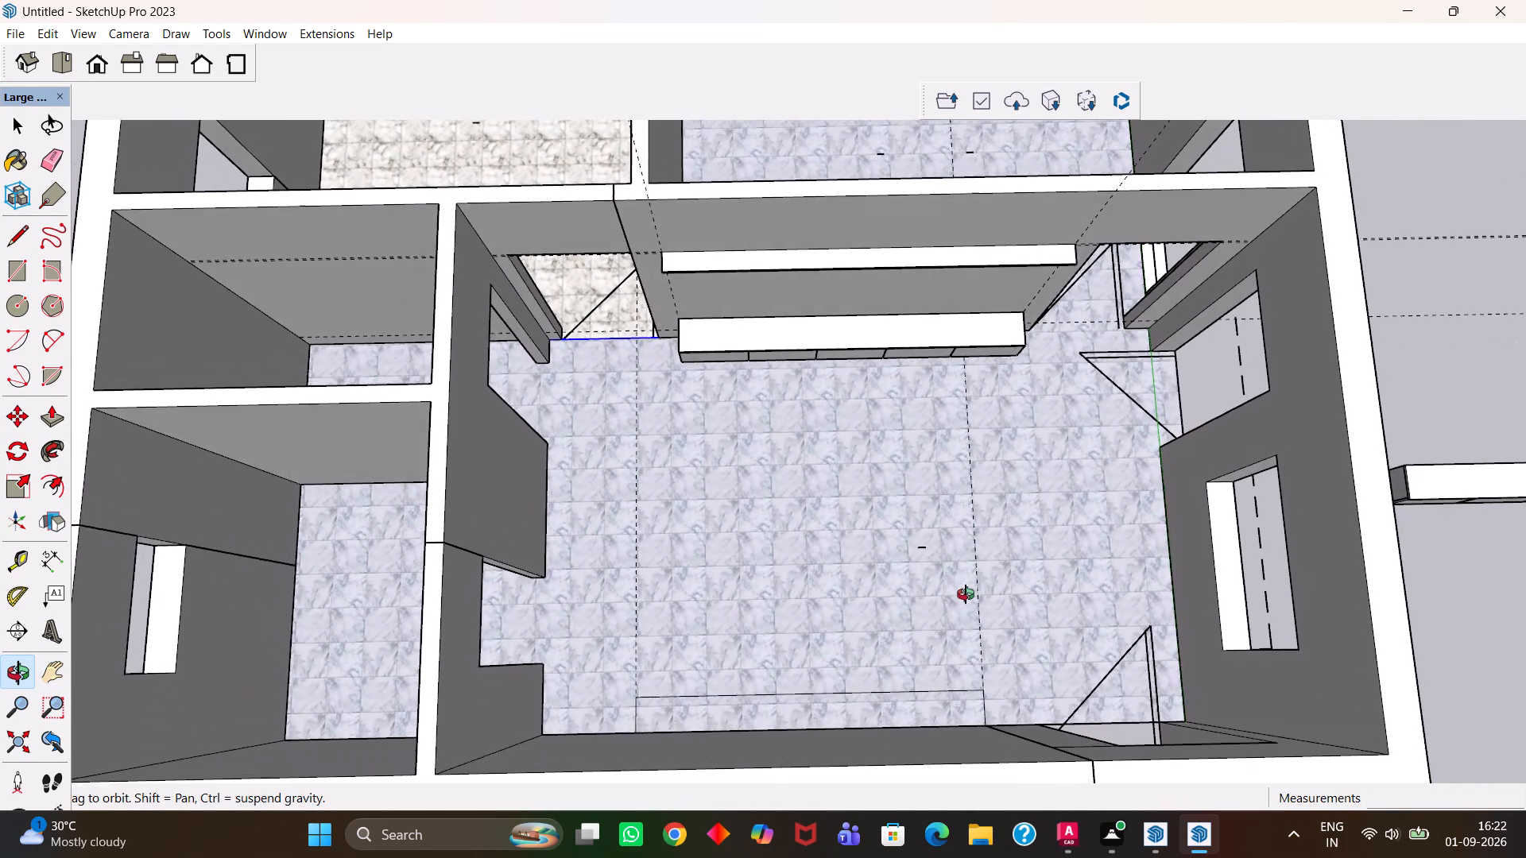
pyautogui.moveTo(966, 594); pyautogui.dragTo(961, 594, button='middle')
pyautogui.press('e')
pyautogui.moveTo(768, 689); pyautogui.dragTo(749, 702)
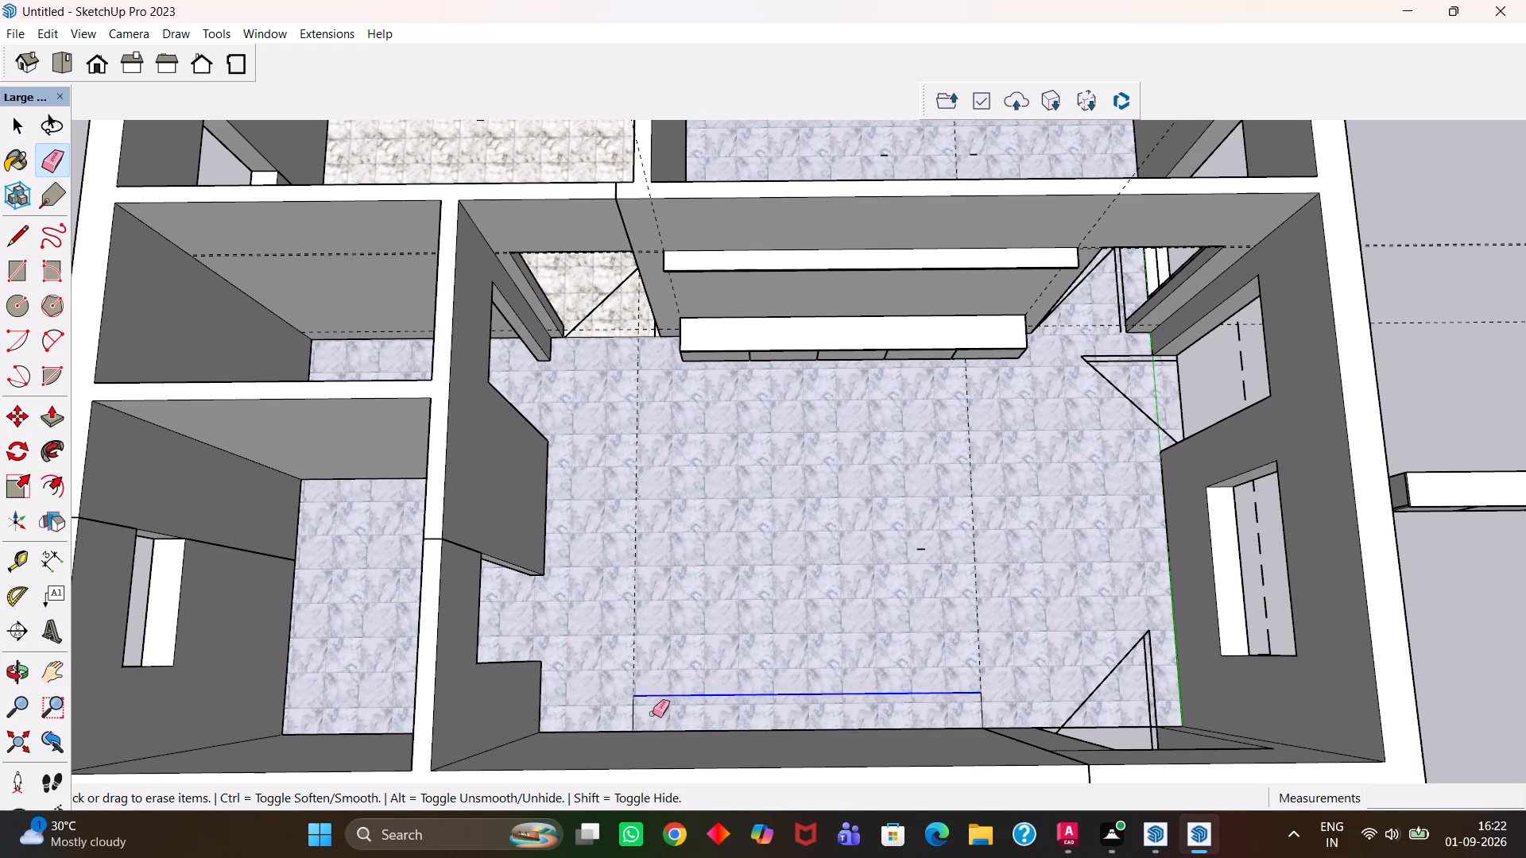
pyautogui.moveTo(649, 713); pyautogui.dragTo(618, 707)
pyautogui.moveTo(906, 695); pyautogui.dragTo(1009, 700)
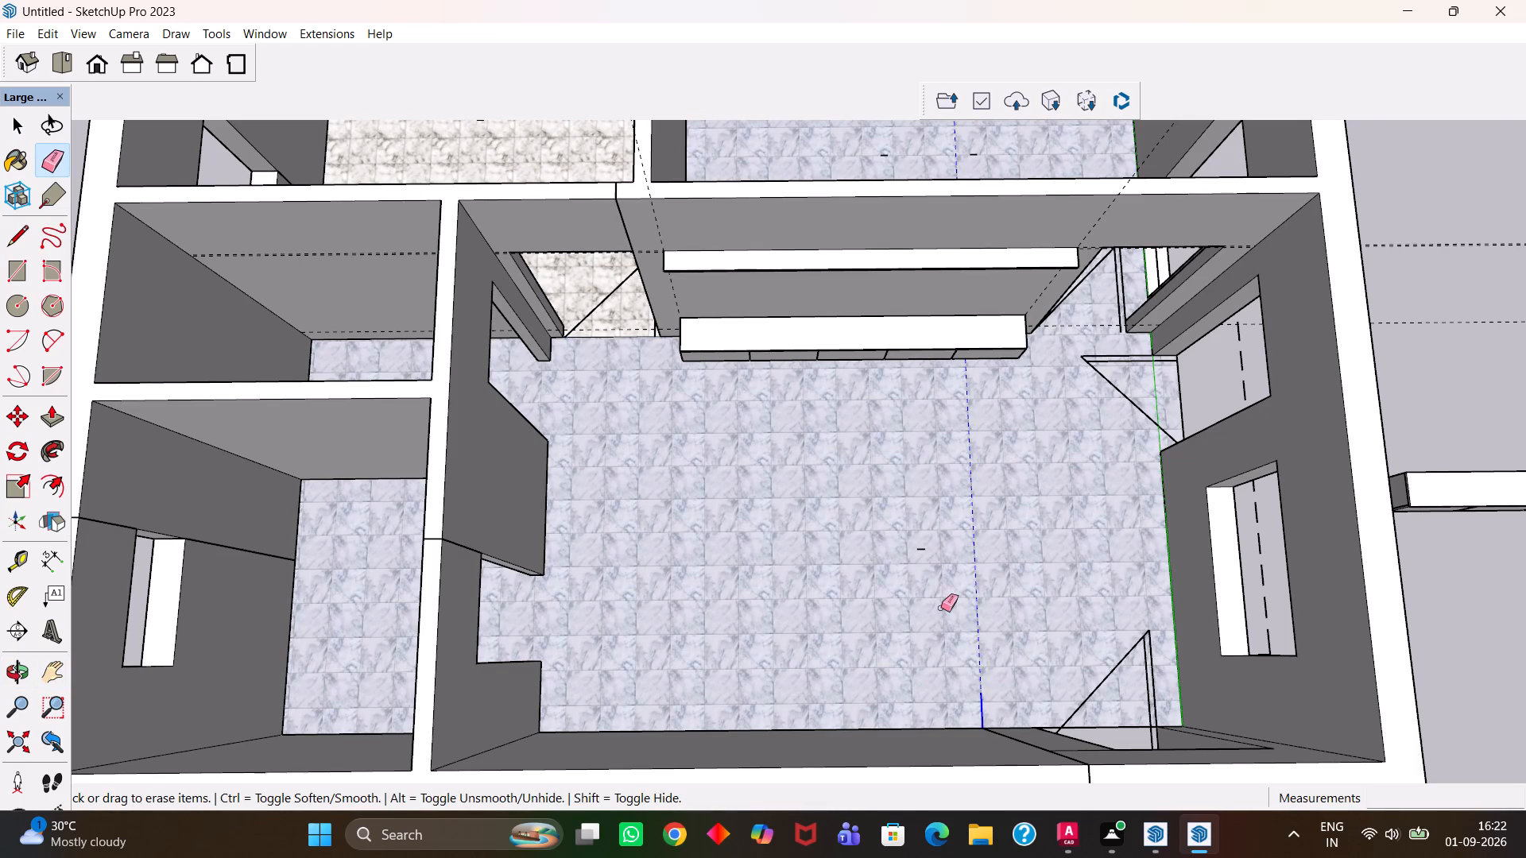
# Examine the room with the white marble floor and its walls from above and from another side.
pyautogui.scroll(-6, 925, 589)
pyautogui.press('h')
pyautogui.moveTo(759, 524); pyautogui.dragTo(939, 537)
pyautogui.scroll(4, 861, 529)
pyautogui.scroll(-6, 861, 529)
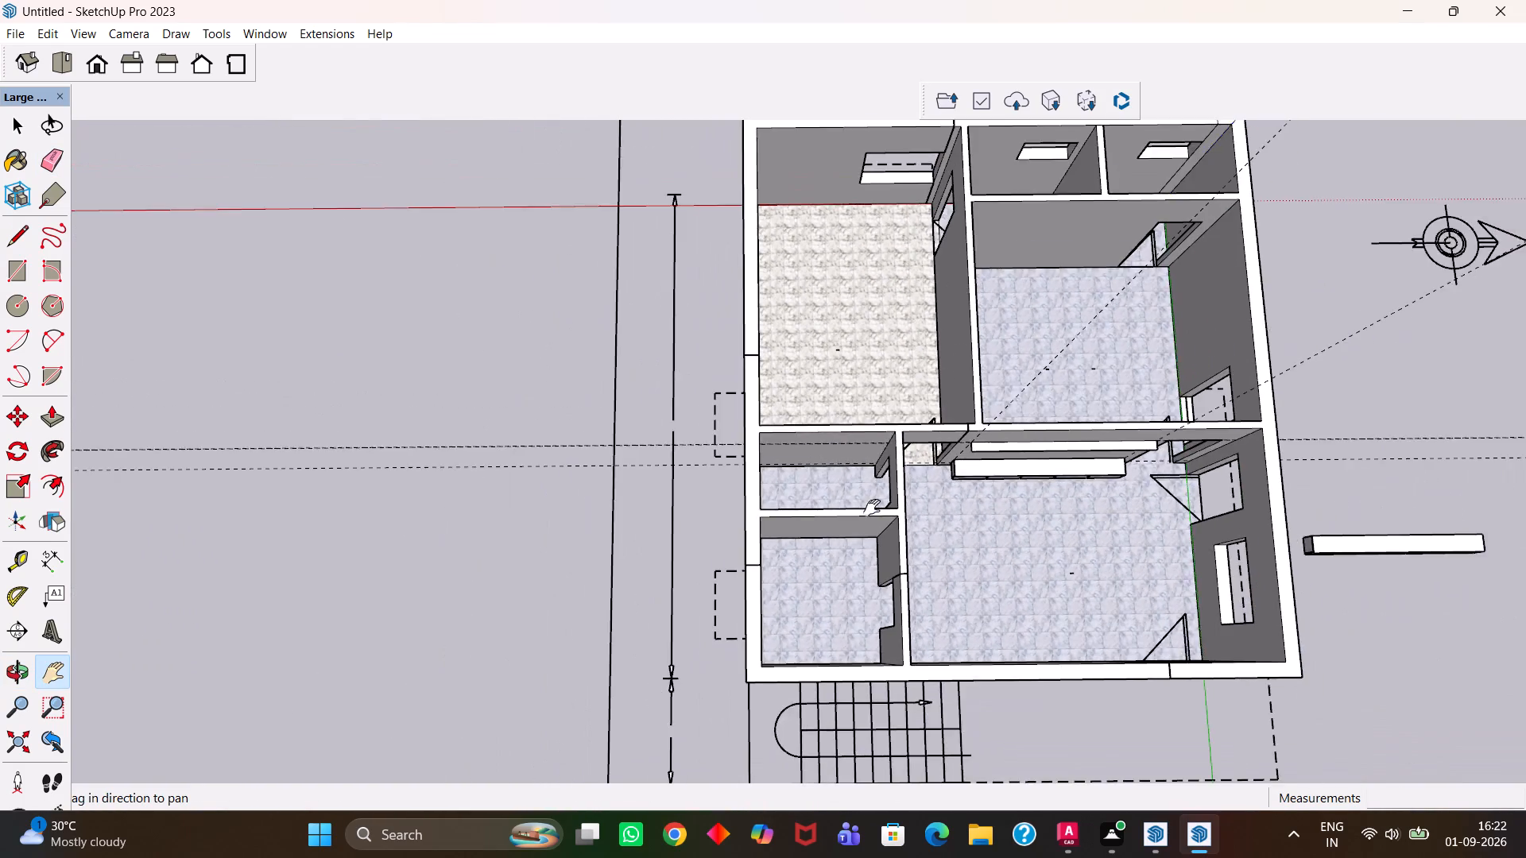
pyautogui.moveTo(879, 407); pyautogui.dragTo(870, 614)
pyautogui.scroll(4, 921, 531)
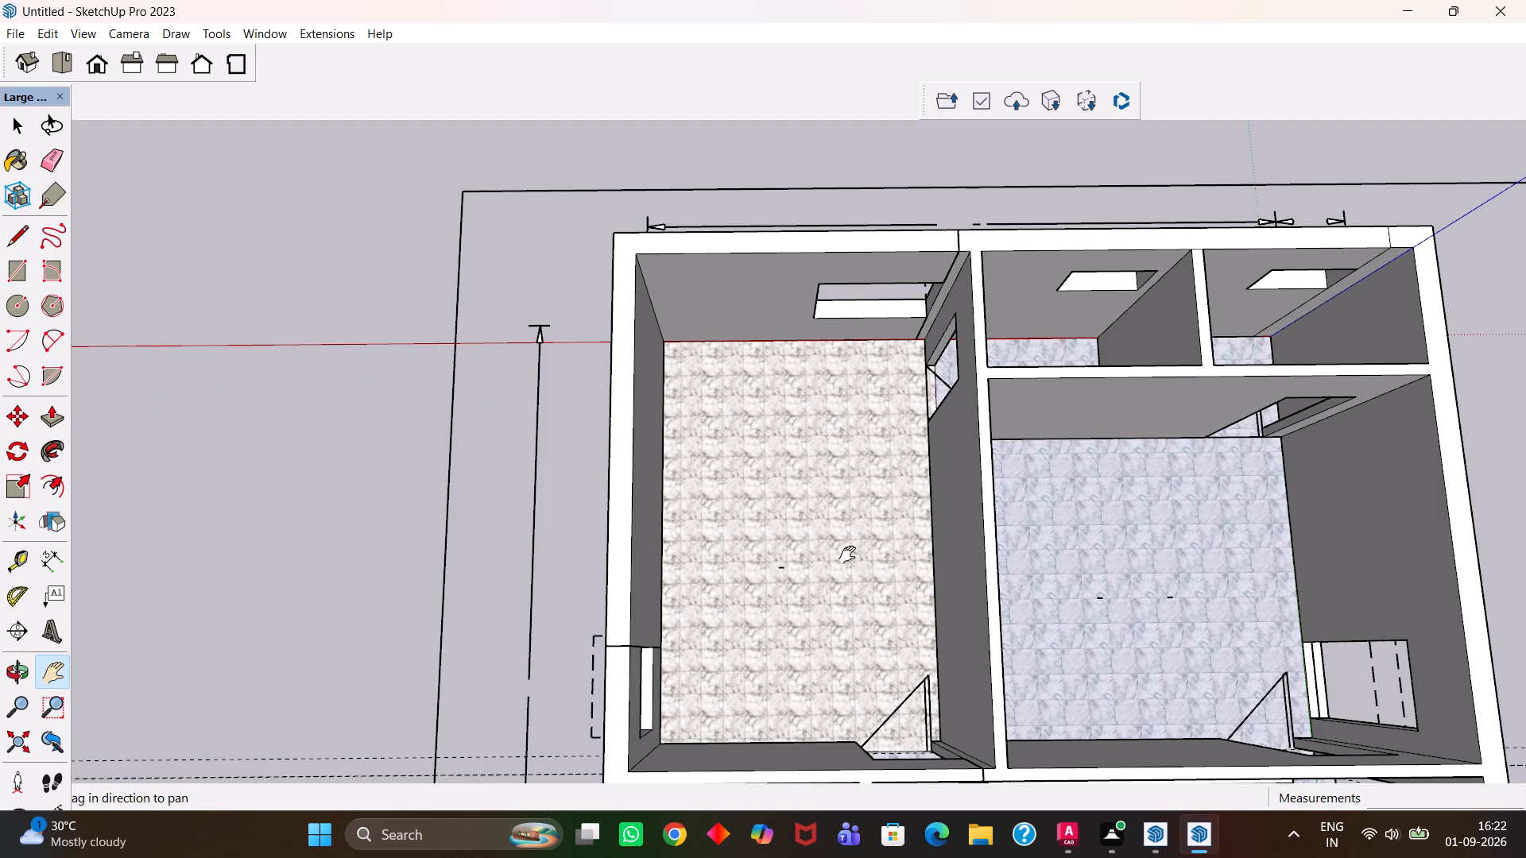
pyautogui.scroll(-5, 917, 555)
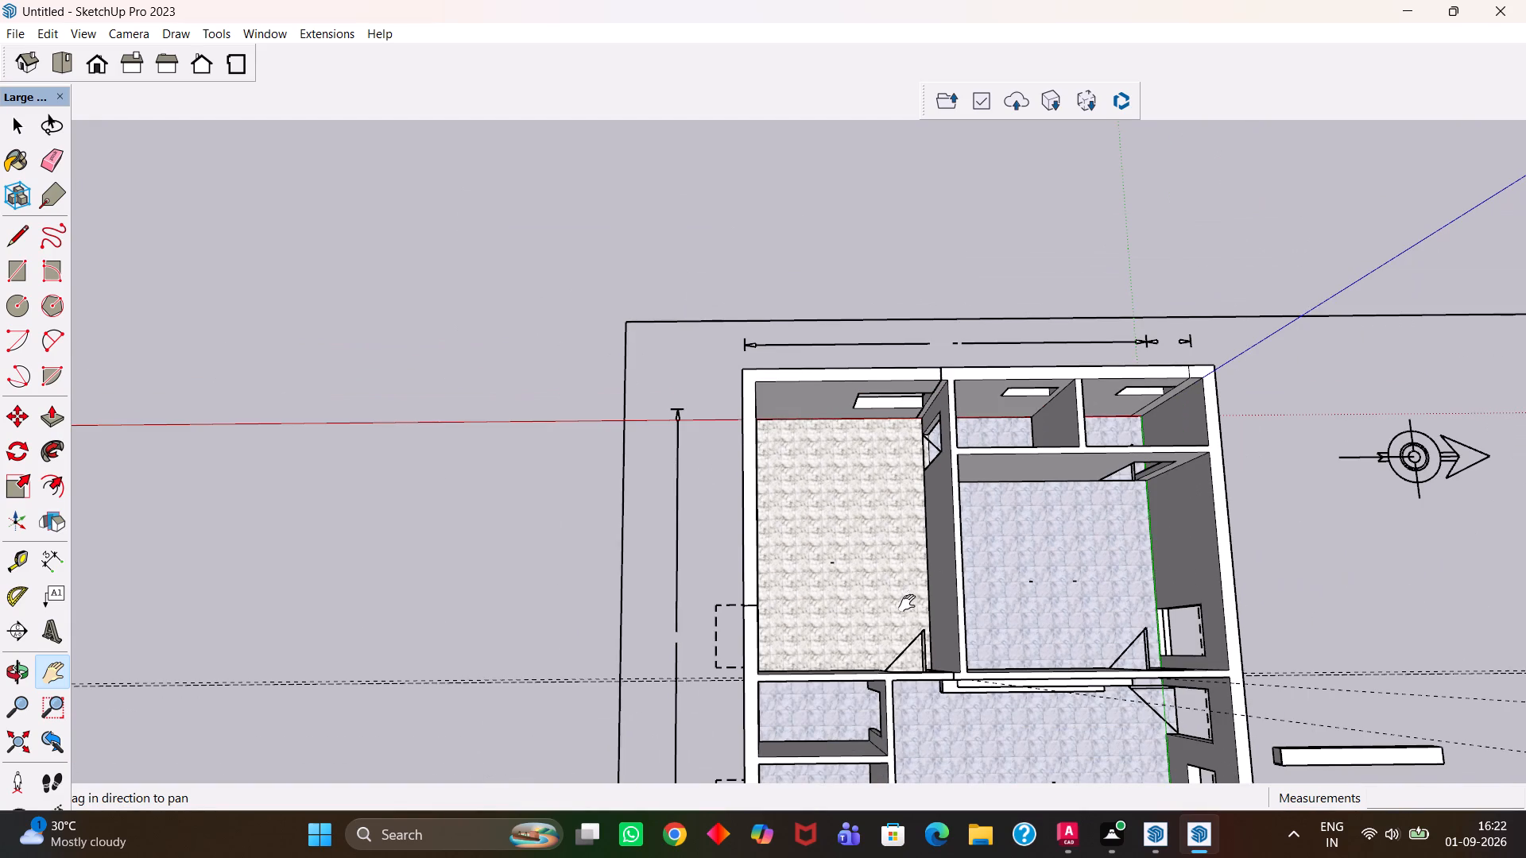
pyautogui.scroll(4, 900, 580)
pyautogui.scroll(-3, 938, 551)
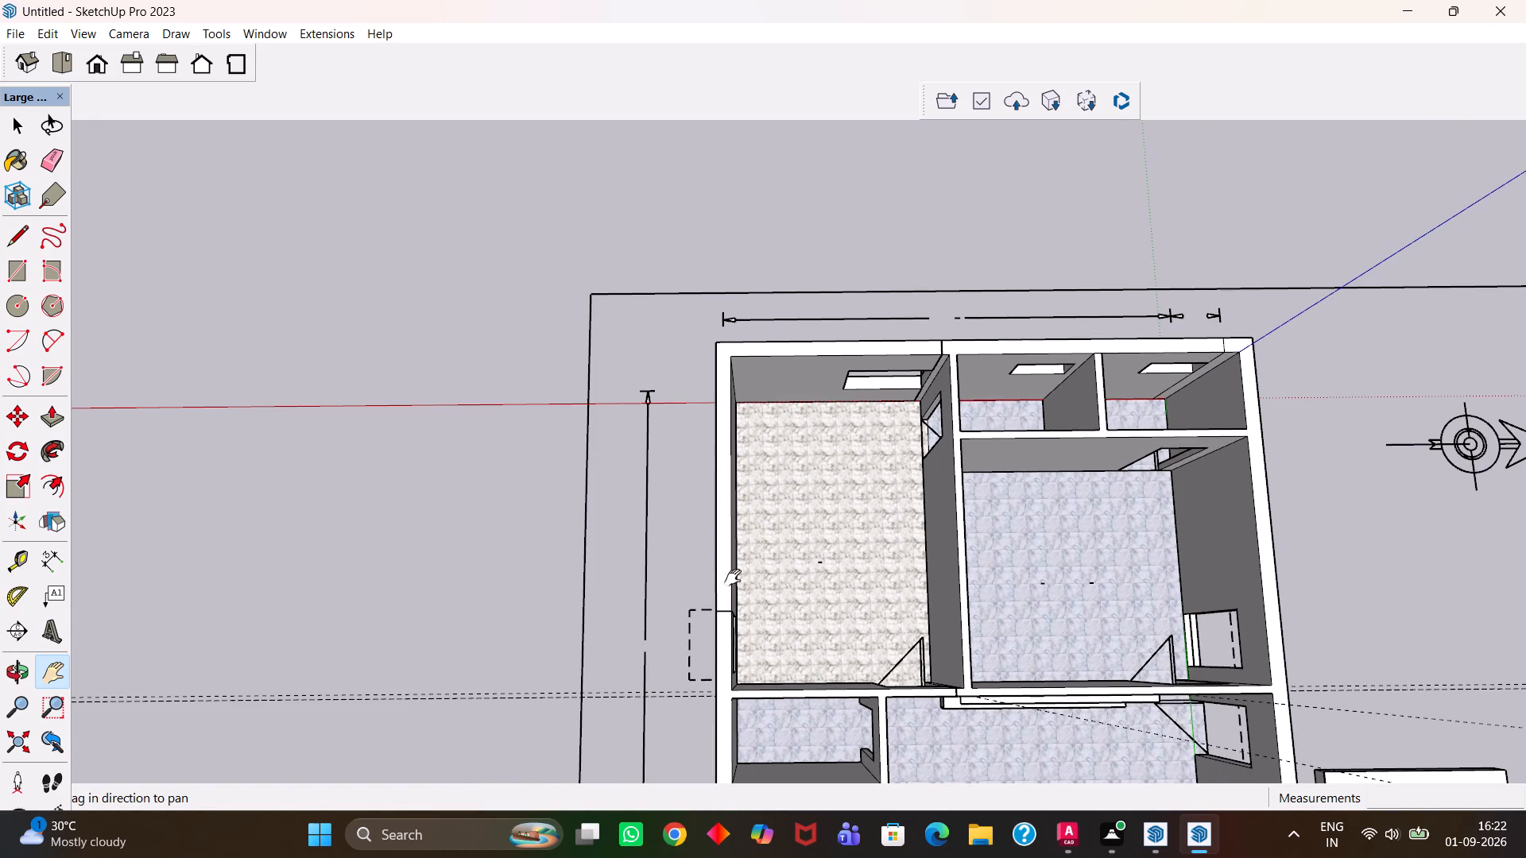
pyautogui.moveTo(943, 592); pyautogui.dragTo(526, 539, button='middle')
pyautogui.scroll(4, 734, 537)
pyautogui.moveTo(761, 559); pyautogui.dragTo(544, 576, button='middle')
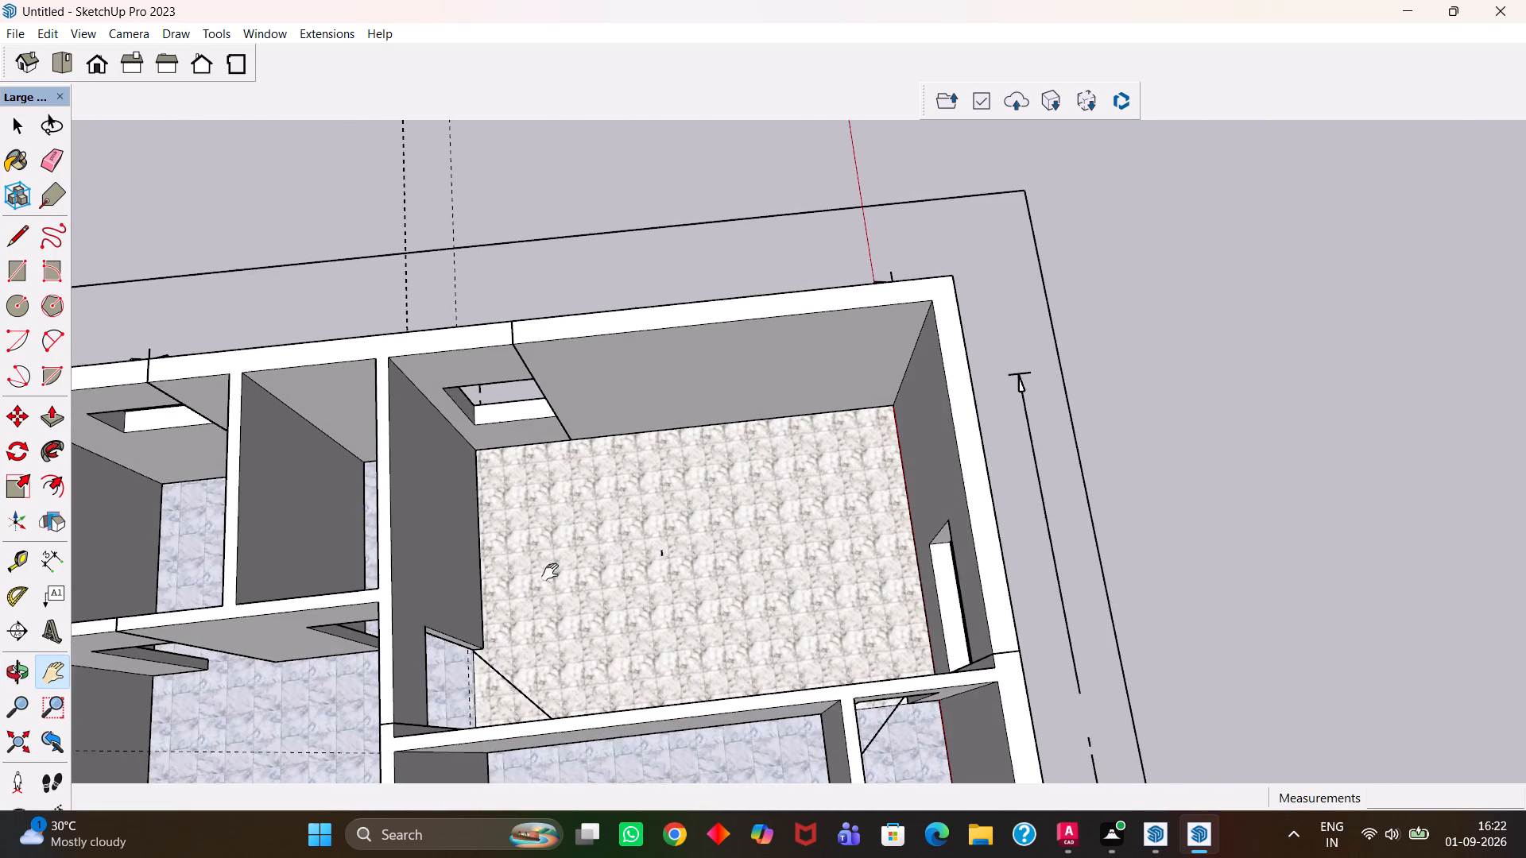
# Place a guide line on the white marble floor 2' out from the base of the back wall.
pyautogui.scroll(3, 881, 530)
pyautogui.scroll(-4, 881, 530)
pyautogui.moveTo(769, 481); pyautogui.dragTo(715, 489, button='middle')
pyautogui.scroll(2, 715, 489)
pyautogui.press('t')
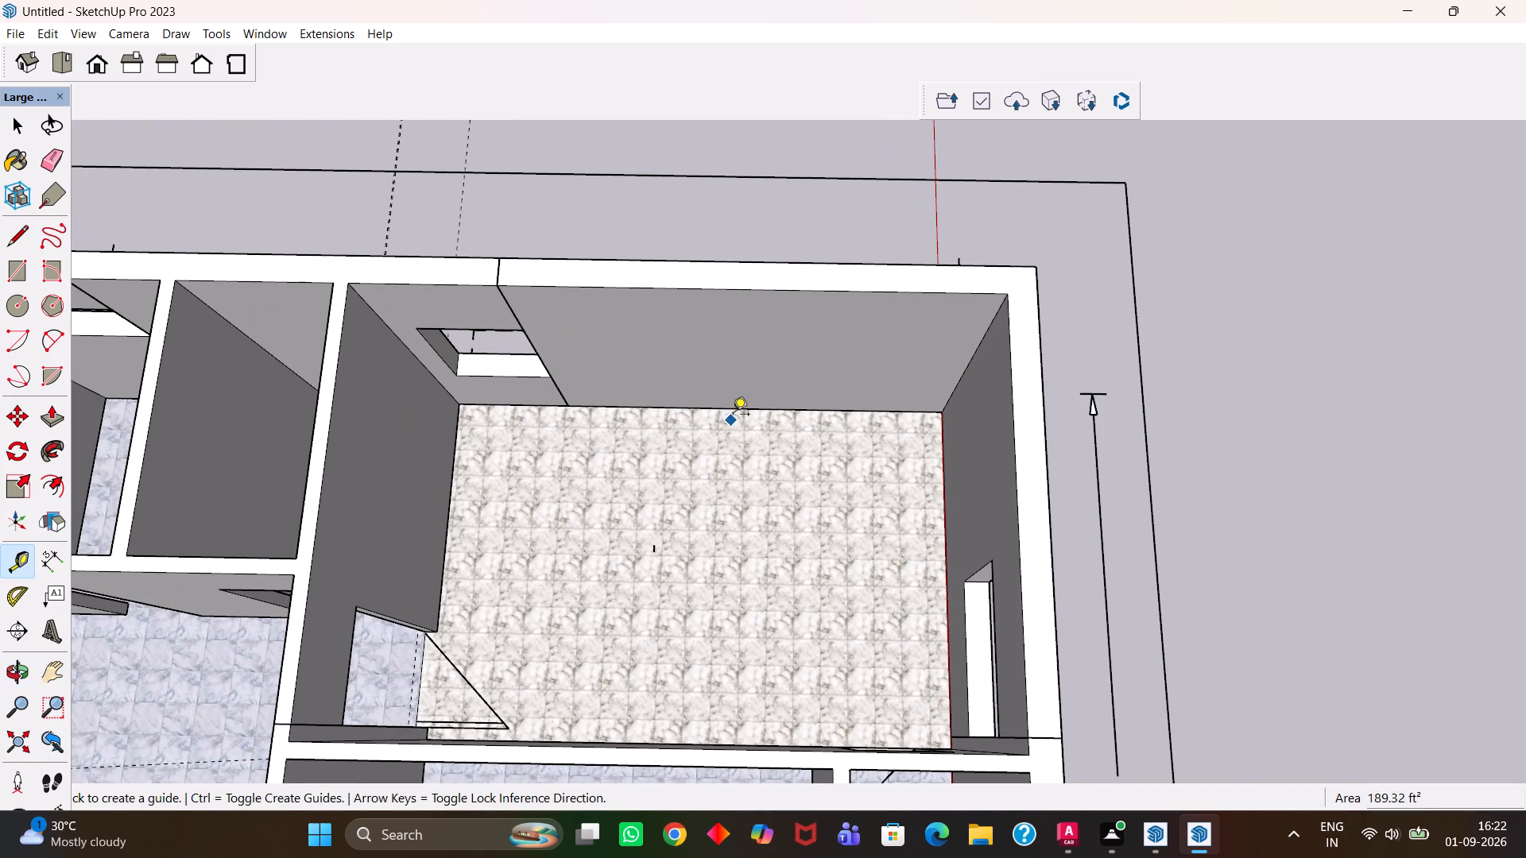
pyautogui.click(734, 406)
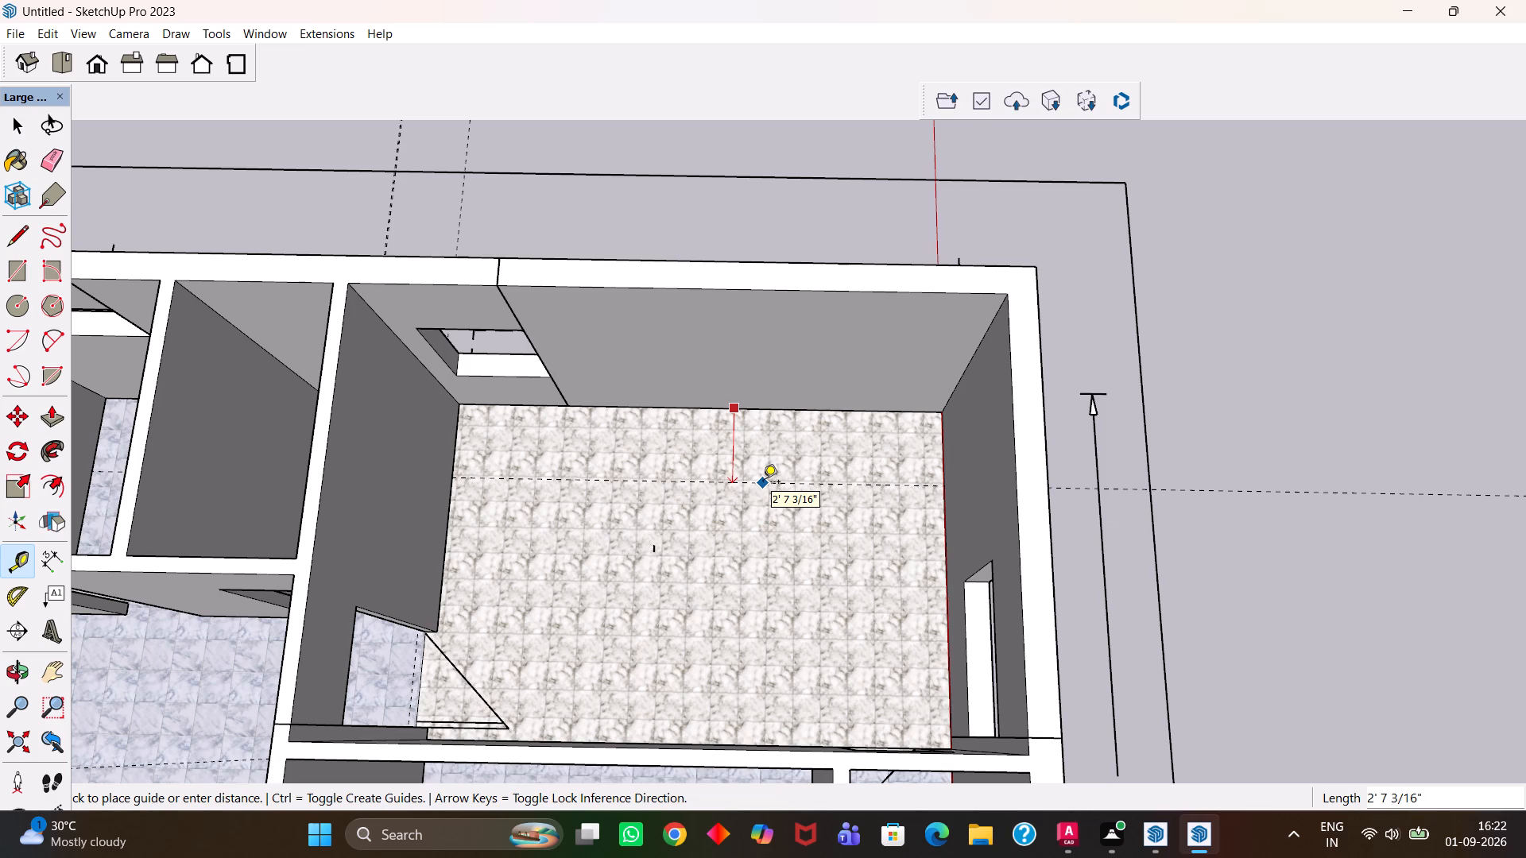
pyautogui.write("2'")
pyautogui.press('Return')
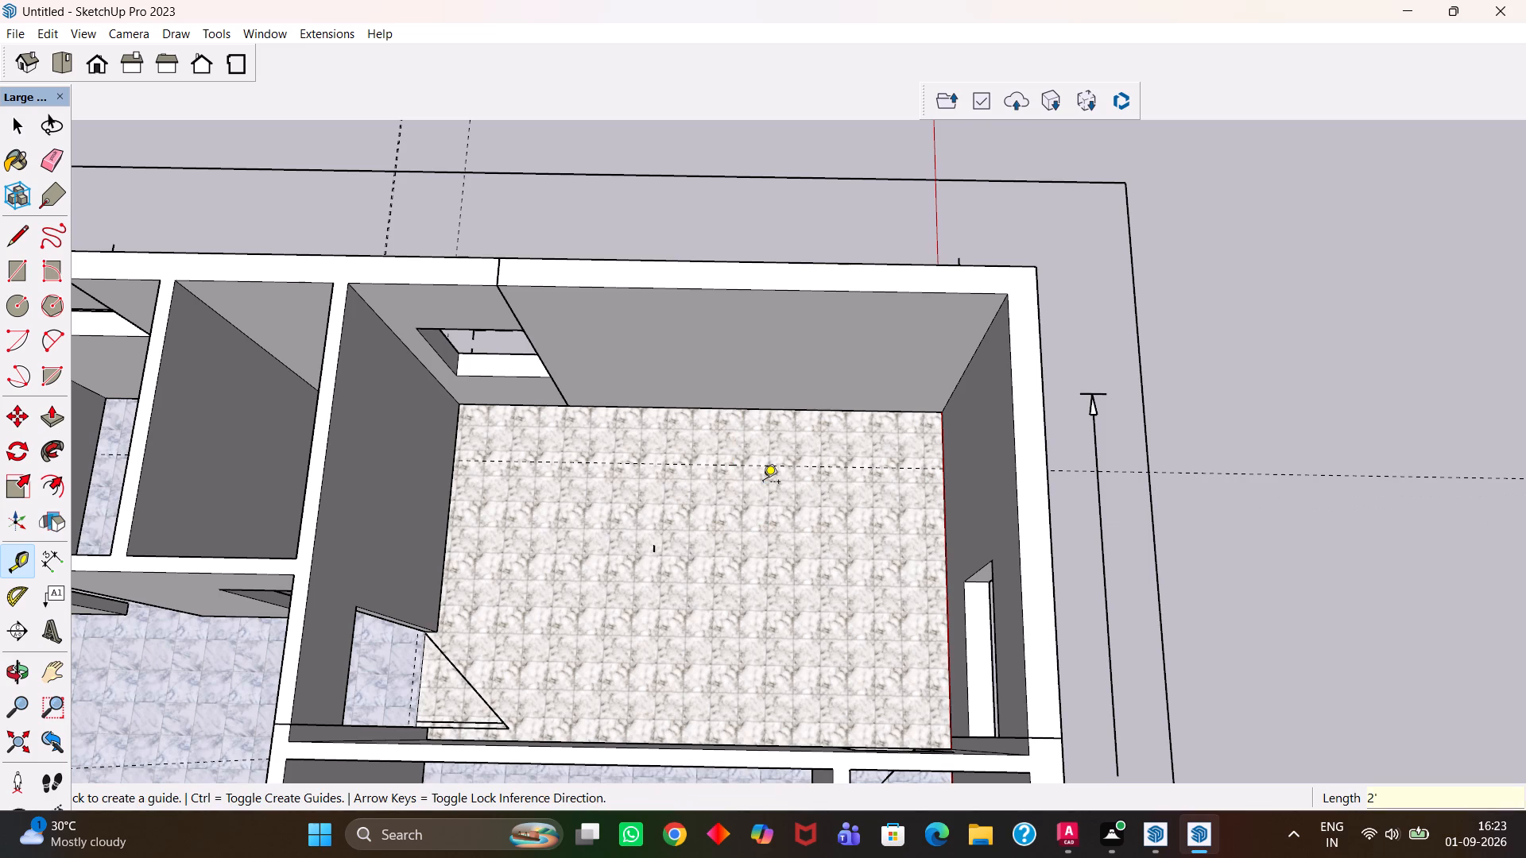
# Place a guide about 3' 9" from the window-end side wall, at the wall's vertical line, and another 2' beyond it.
pyautogui.click(458, 440)
pyautogui.click(567, 407)
pyautogui.scroll(2, 577, 450)
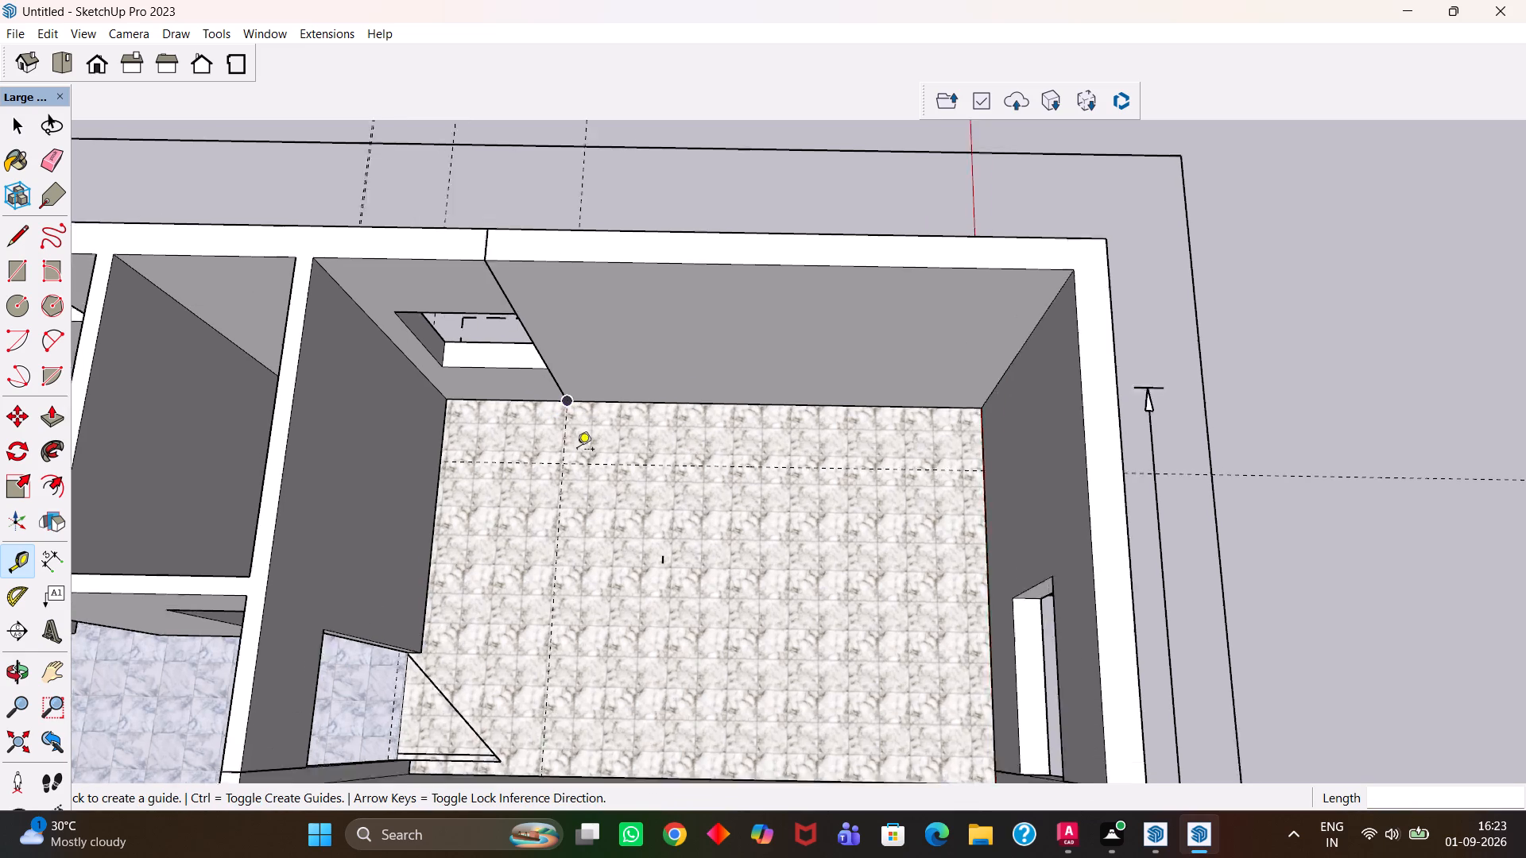
pyautogui.scroll(1, 577, 450)
pyautogui.click(560, 423)
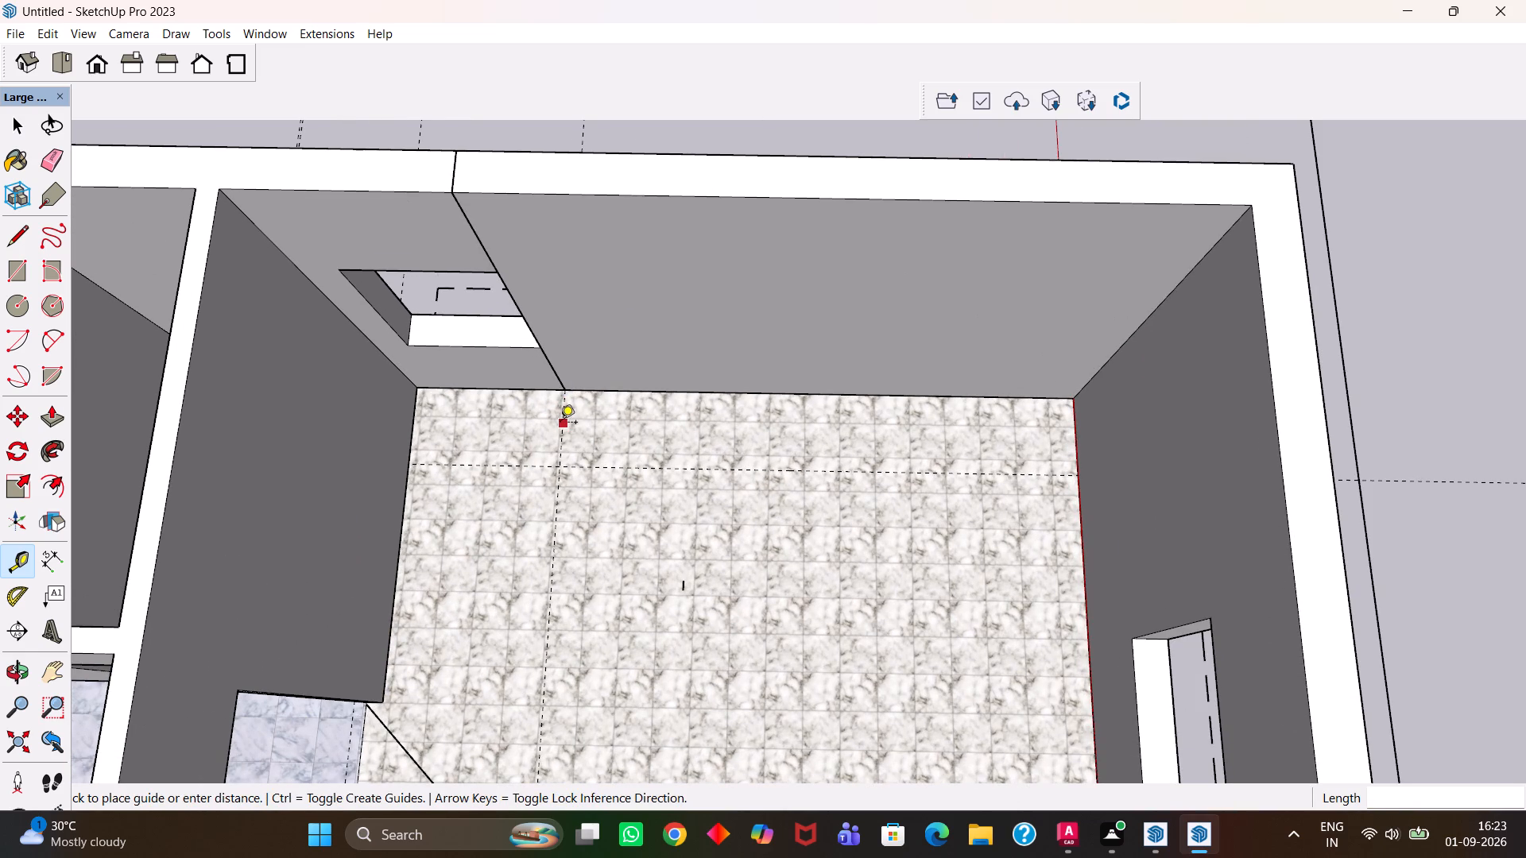
pyautogui.write("2'")
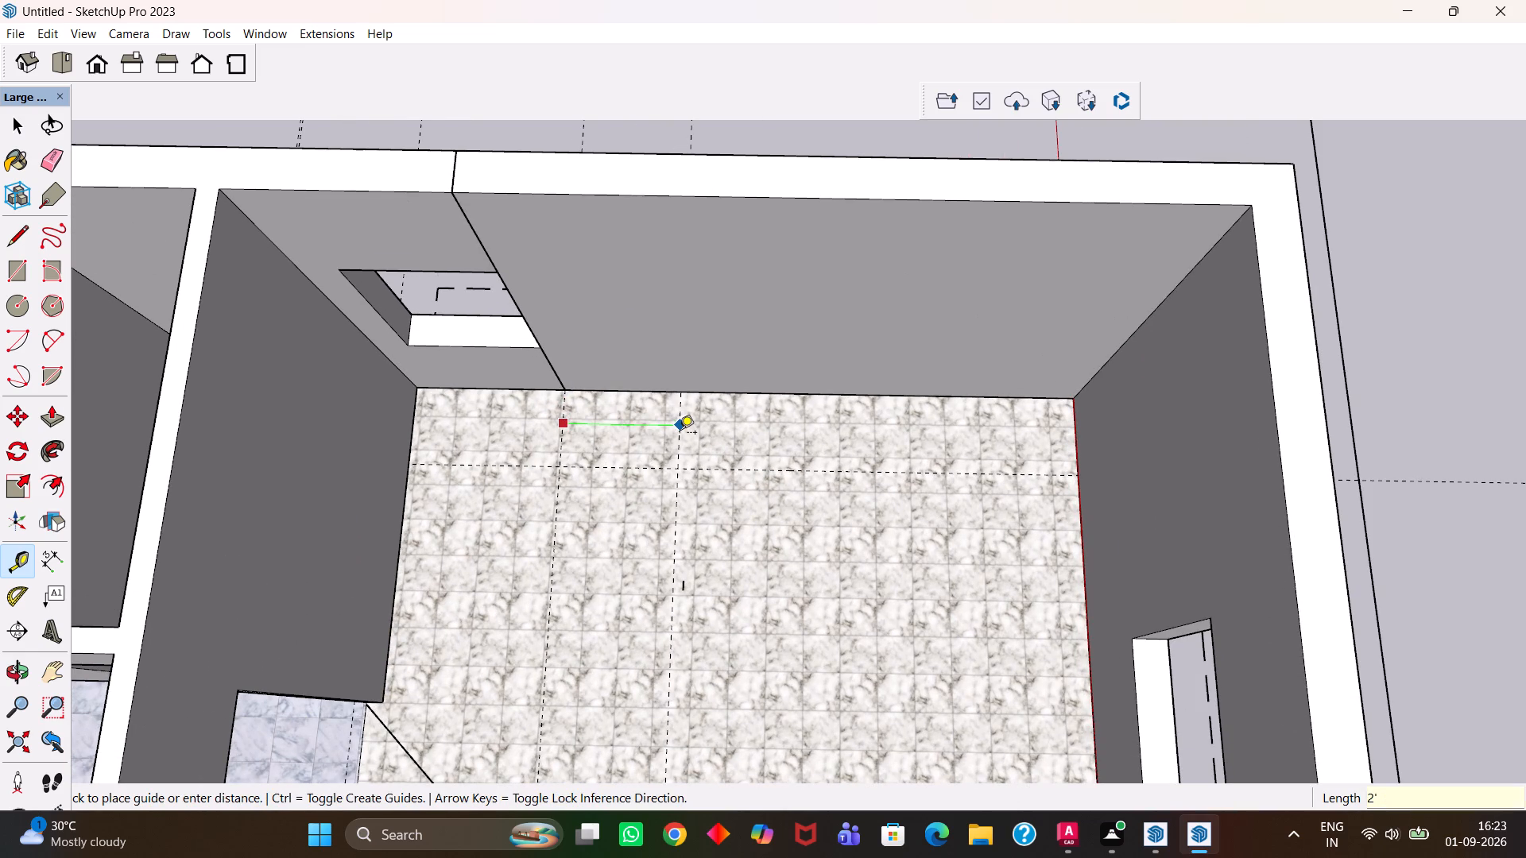
pyautogui.press('Return')
# Draw a floor rectangle about 12' 9 7/8" by 2' along the back wall and divide off a 2' by 2' section at the guides.
pyautogui.press('r')
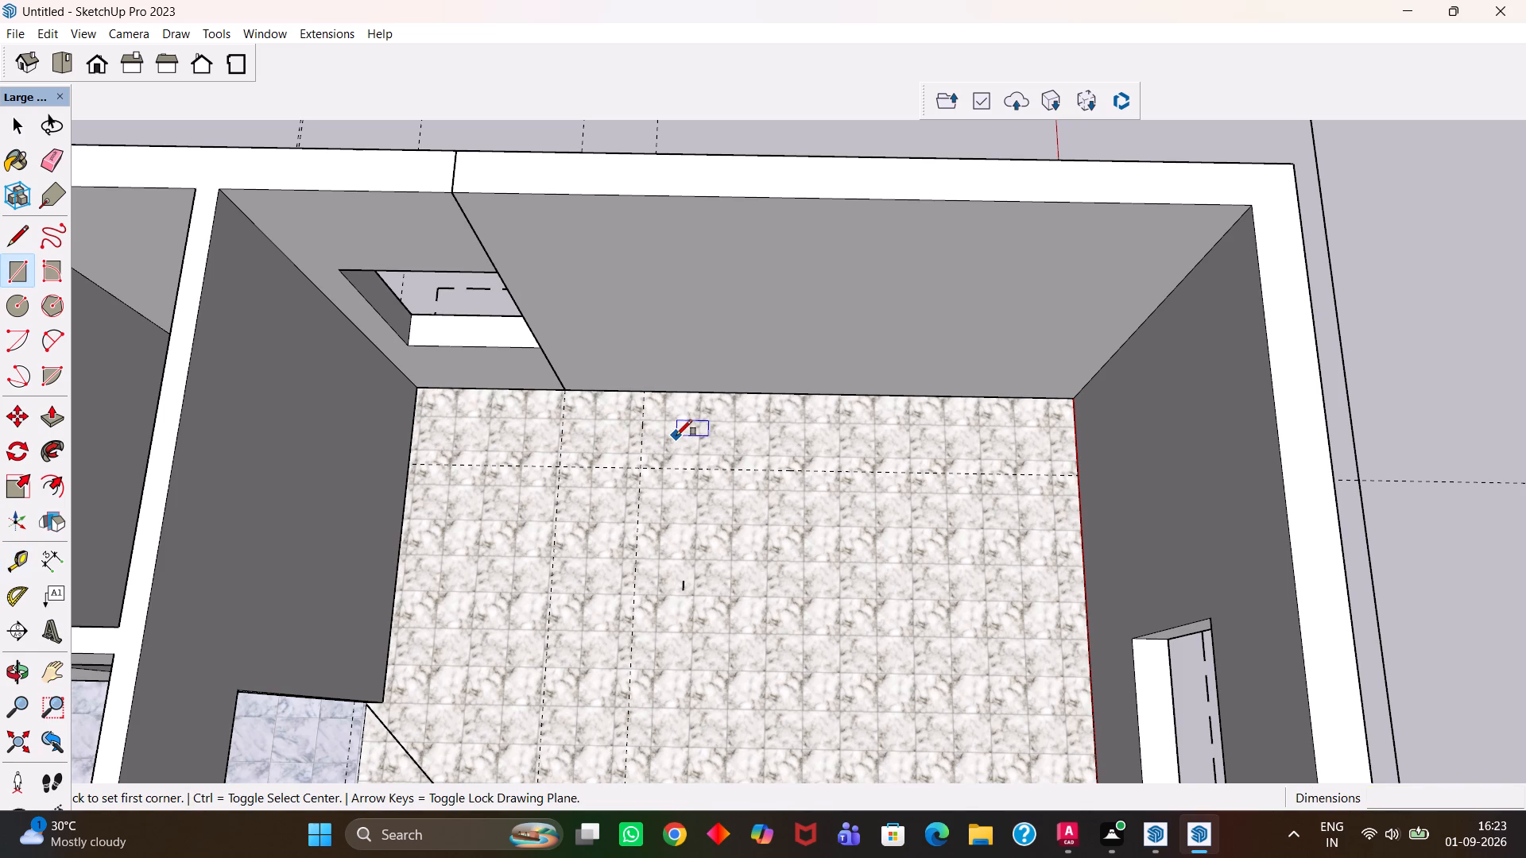
pyautogui.scroll(1, 676, 435)
pyautogui.scroll(-3, 676, 435)
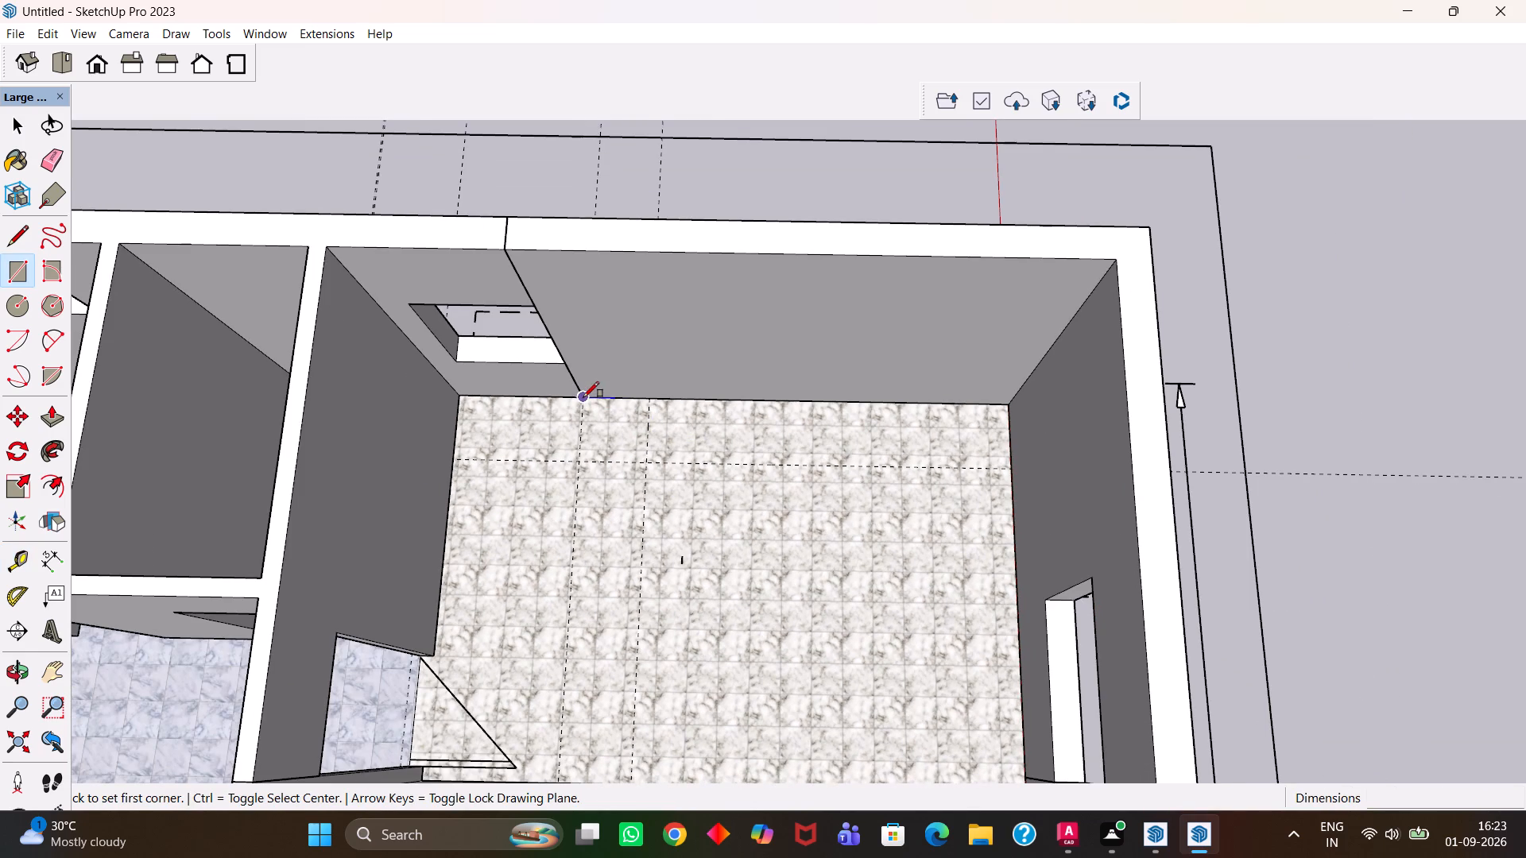
pyautogui.click(583, 397)
pyautogui.click(1011, 469)
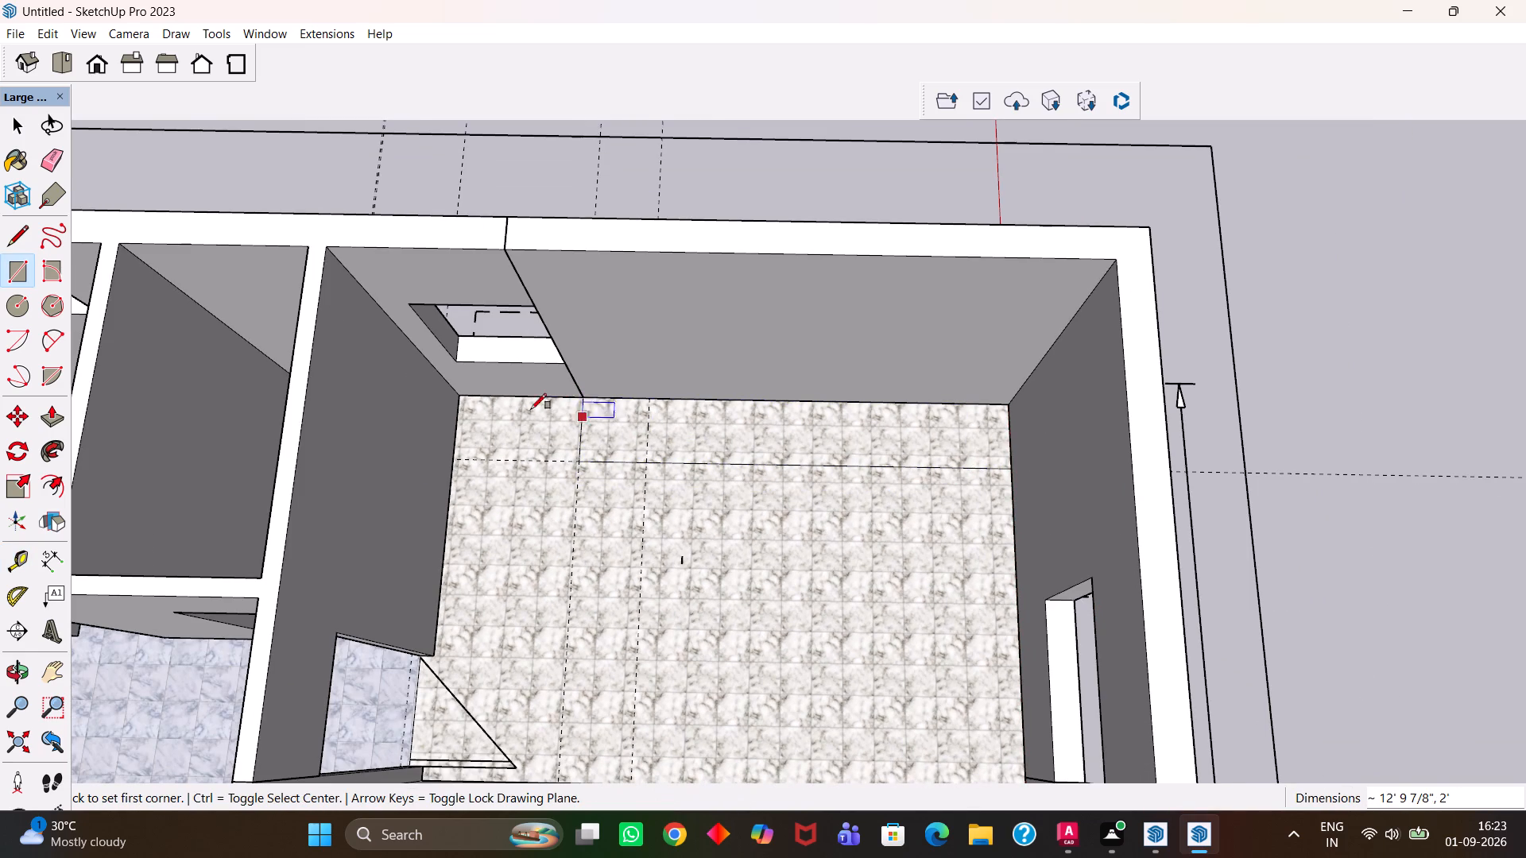
pyautogui.click(654, 401)
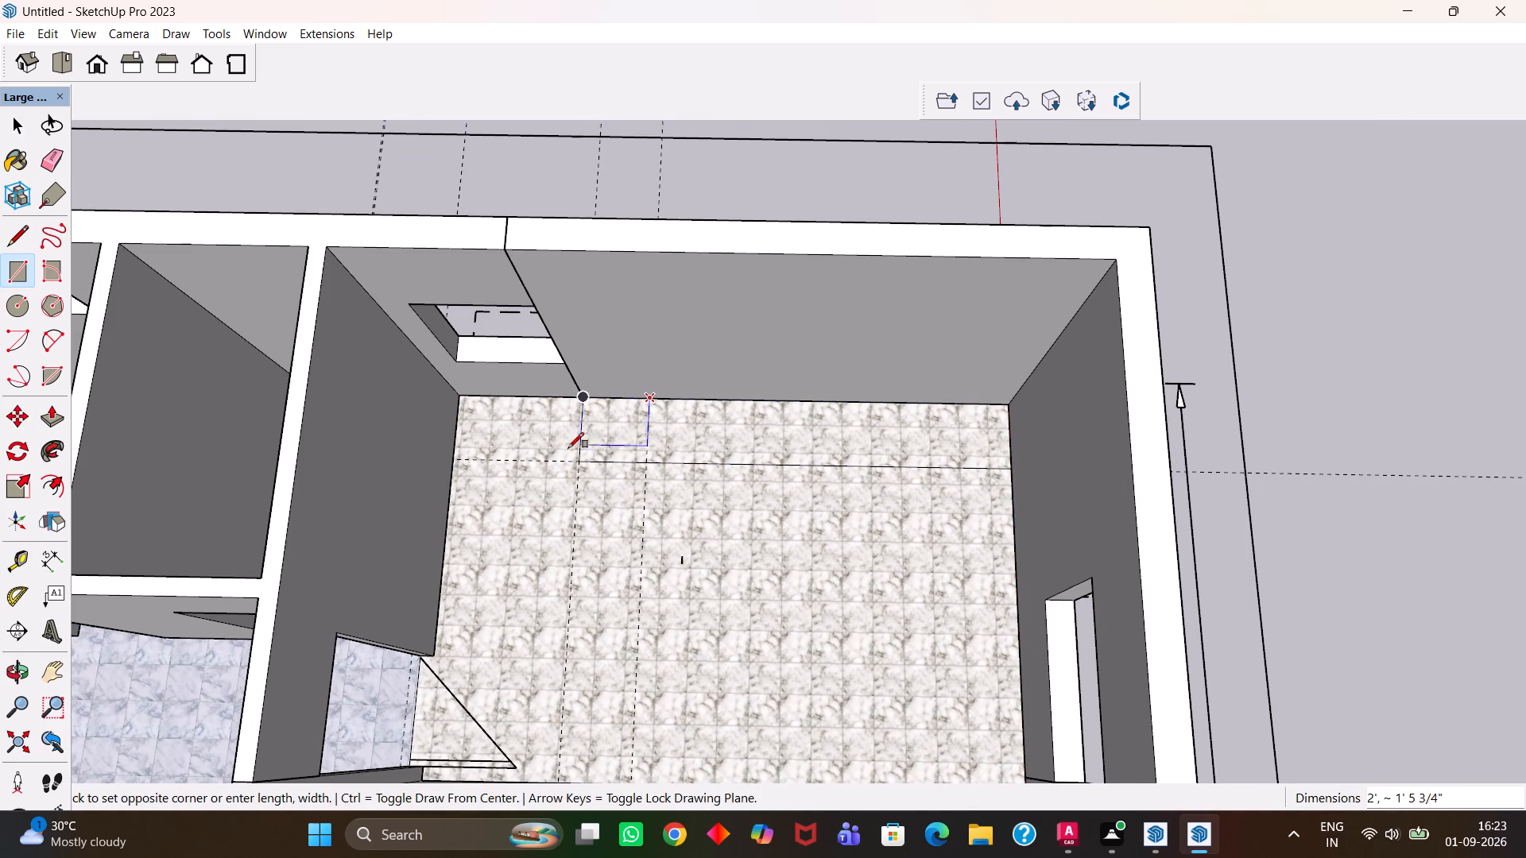
pyautogui.click(585, 462)
# Copy the longer section of the floor strip about 20' 5 13/16" away, outside the house.
pyautogui.scroll(-6, 585, 462)
pyautogui.press('h')
pyautogui.moveTo(685, 457); pyautogui.dragTo(642, 535)
pyautogui.moveTo(638, 548); pyautogui.dragTo(638, 536, button='middle')
pyautogui.scroll(3, 638, 543)
pyautogui.press('space')
pyautogui.click(644, 526)
pyautogui.scroll(-5, 647, 527)
pyautogui.press('m')
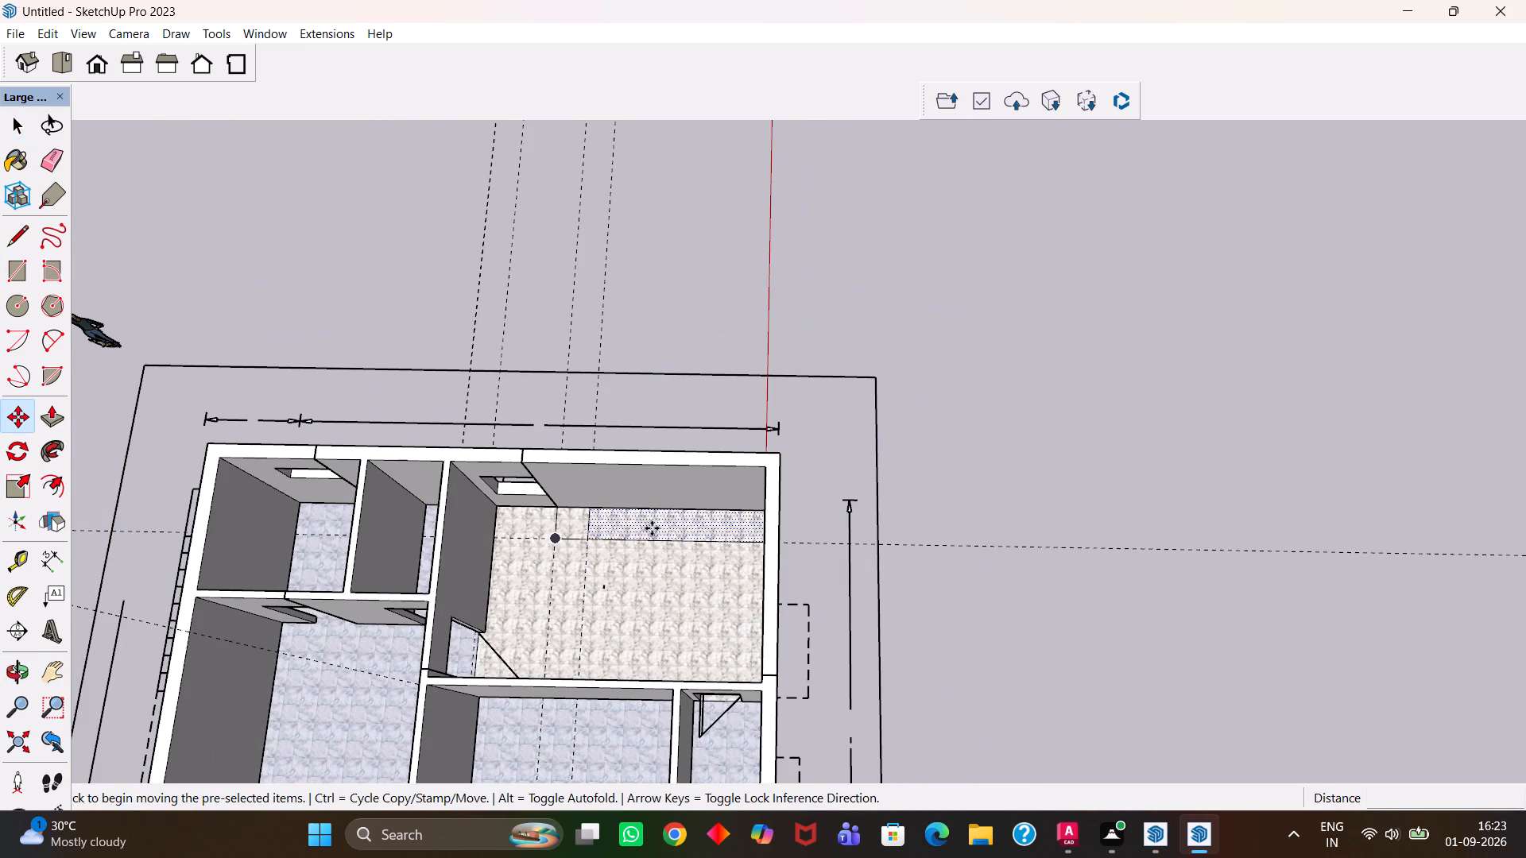
pyautogui.scroll(4, 653, 529)
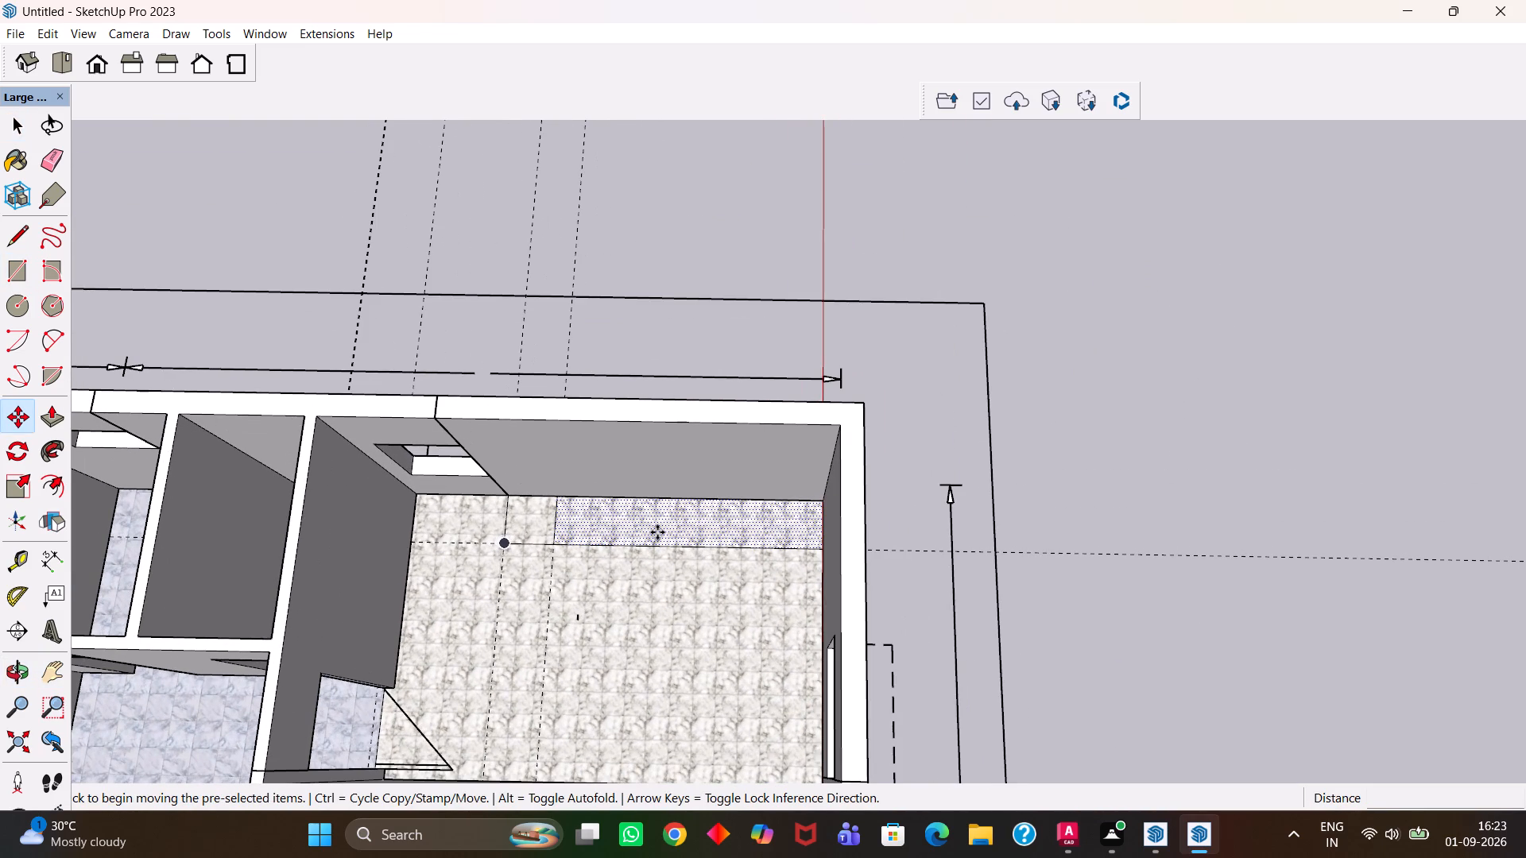
pyautogui.click(657, 532)
pyautogui.click(1158, 493)
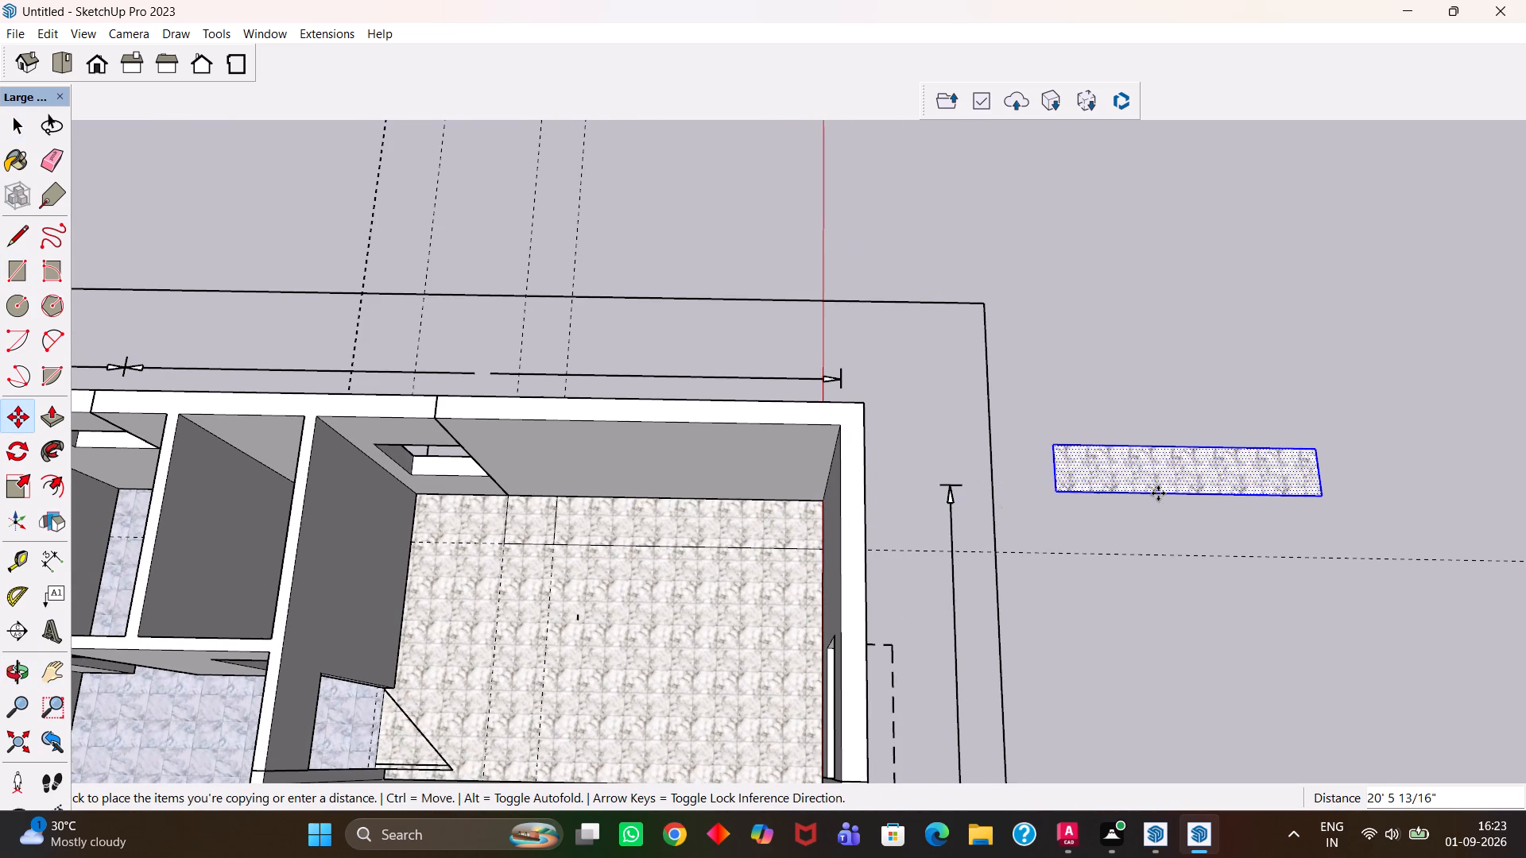
# Paint the copied strip outside the house with white Color M00.
pyautogui.press('b')
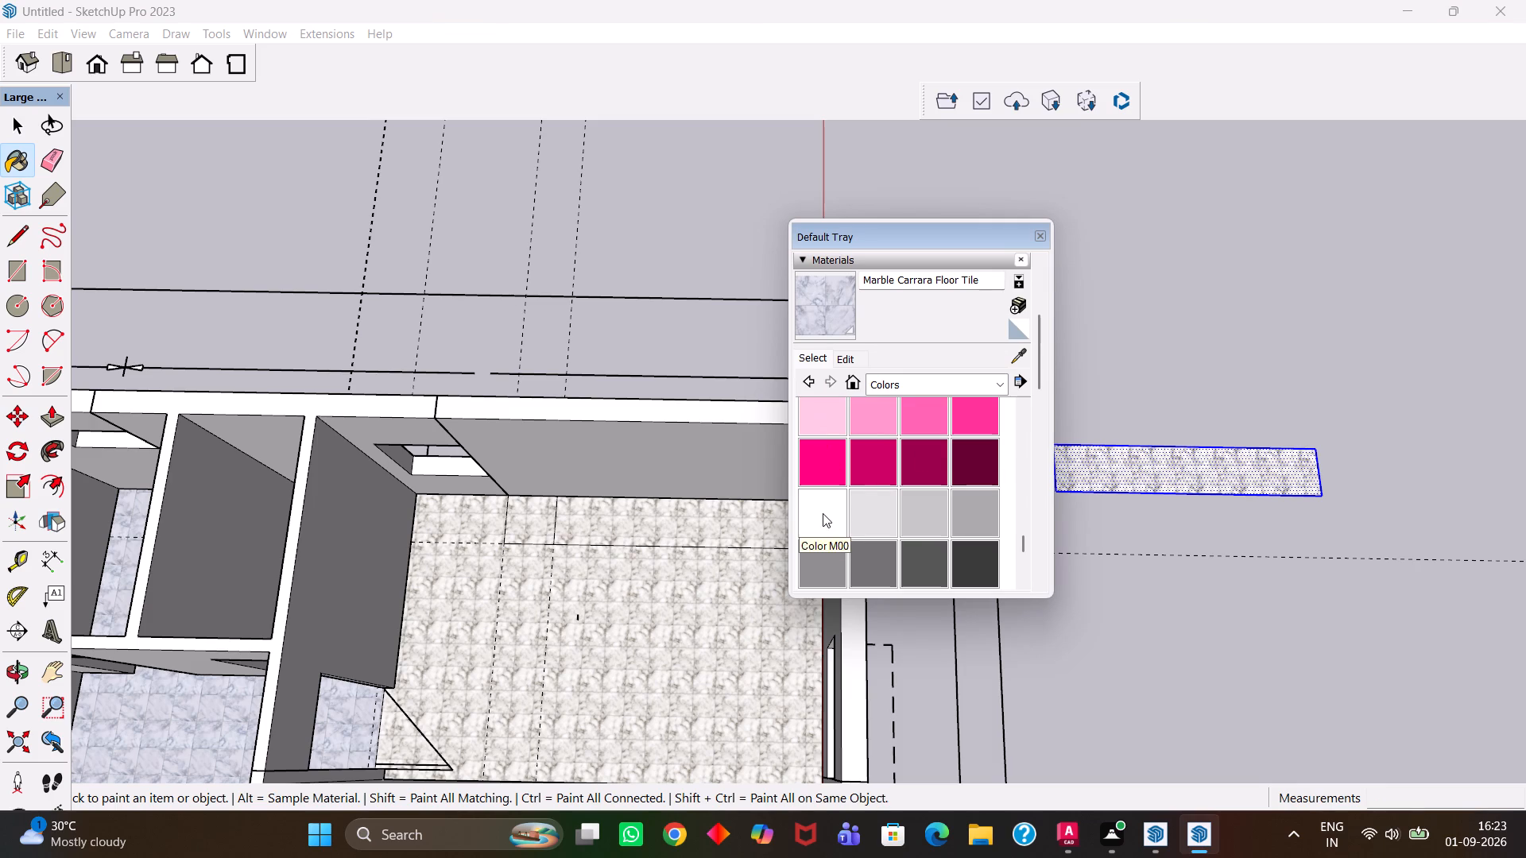
pyautogui.click(823, 513)
pyautogui.click(1120, 476)
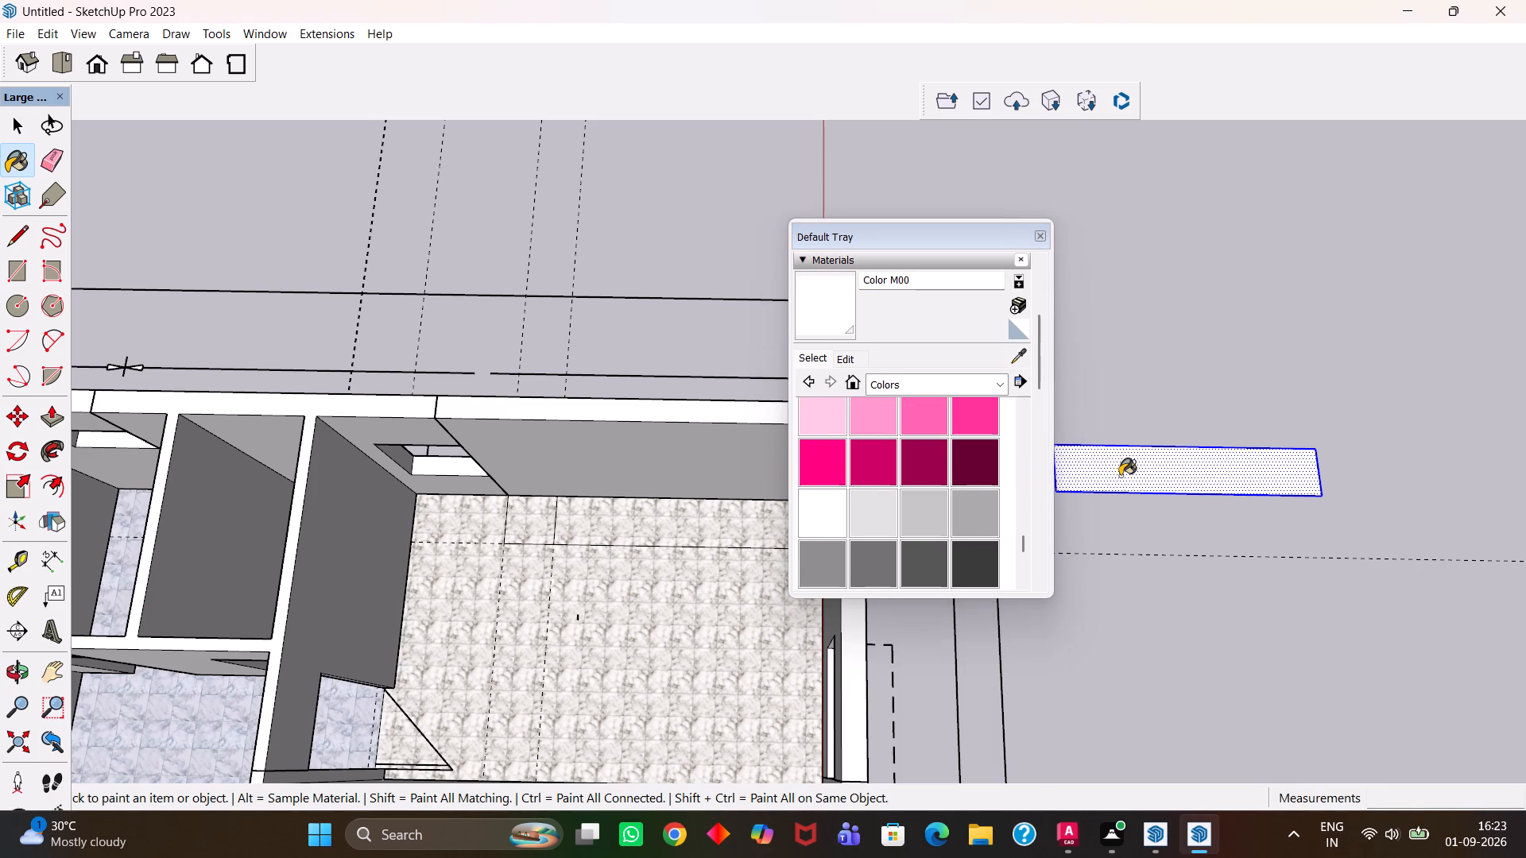
# Extrude the white strip outside the house upward 7'.
pyautogui.press('p')
pyautogui.click(1120, 476)
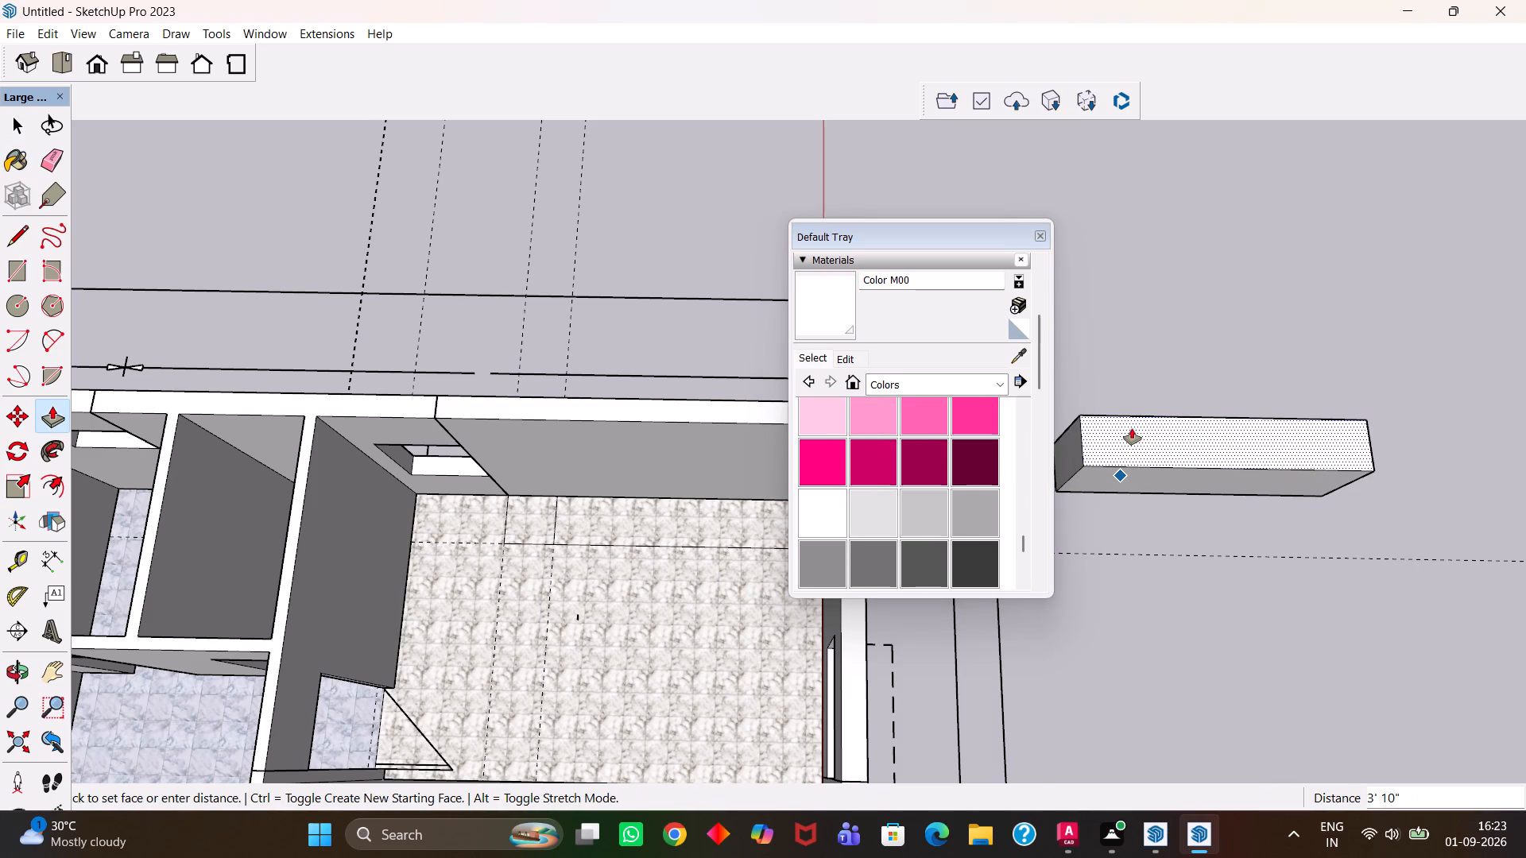
pyautogui.write("7'")
pyautogui.press('Return')
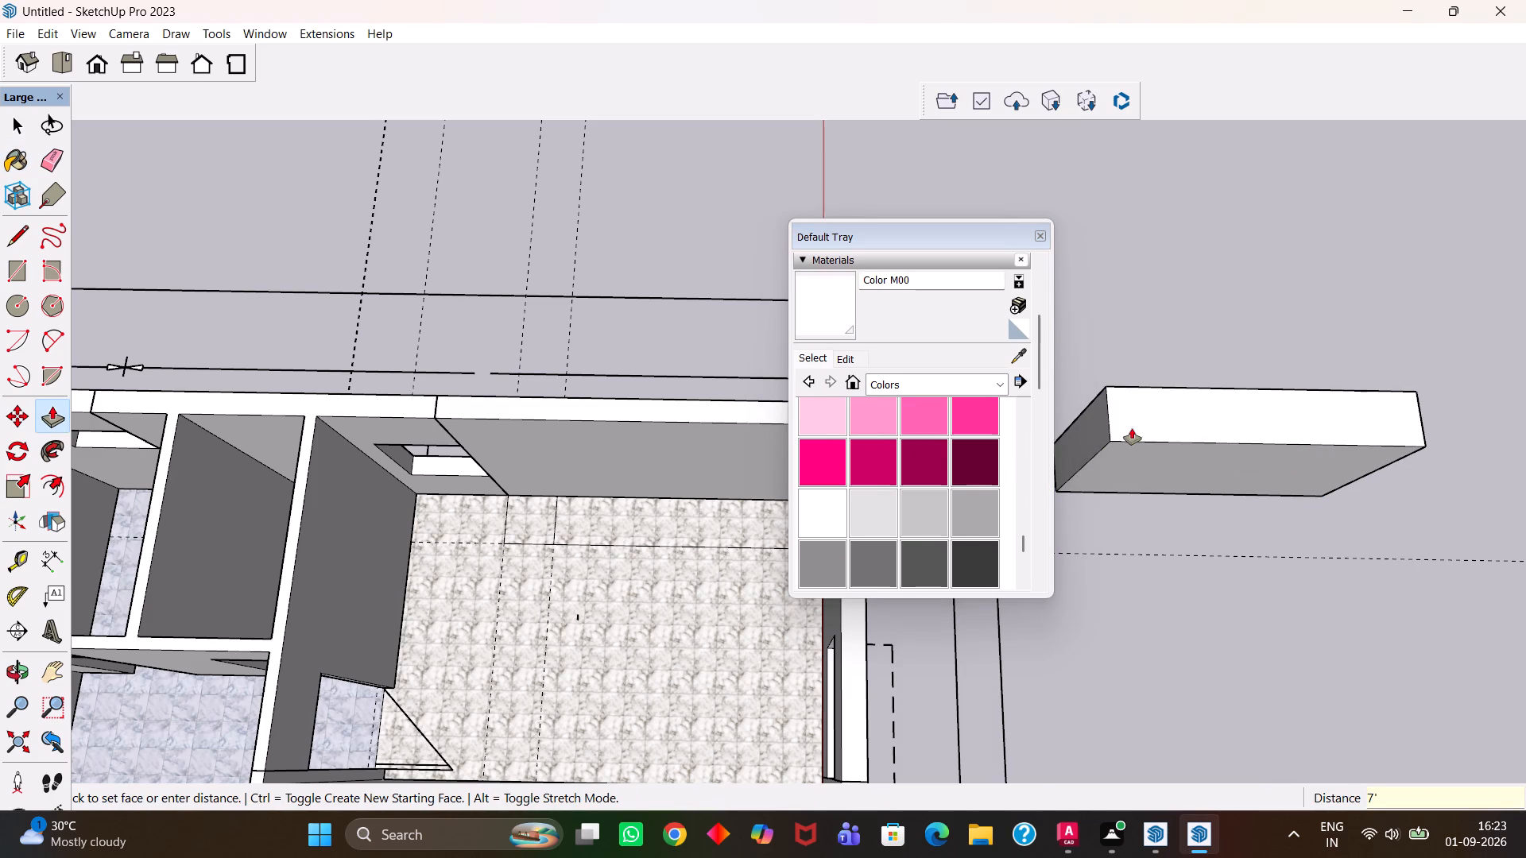
# Copy the 7' block's top face about 3' 1 7/8" behind the block and extrude the copy upward 3'.
pyautogui.scroll(1, 1135, 416)
pyautogui.press('m')
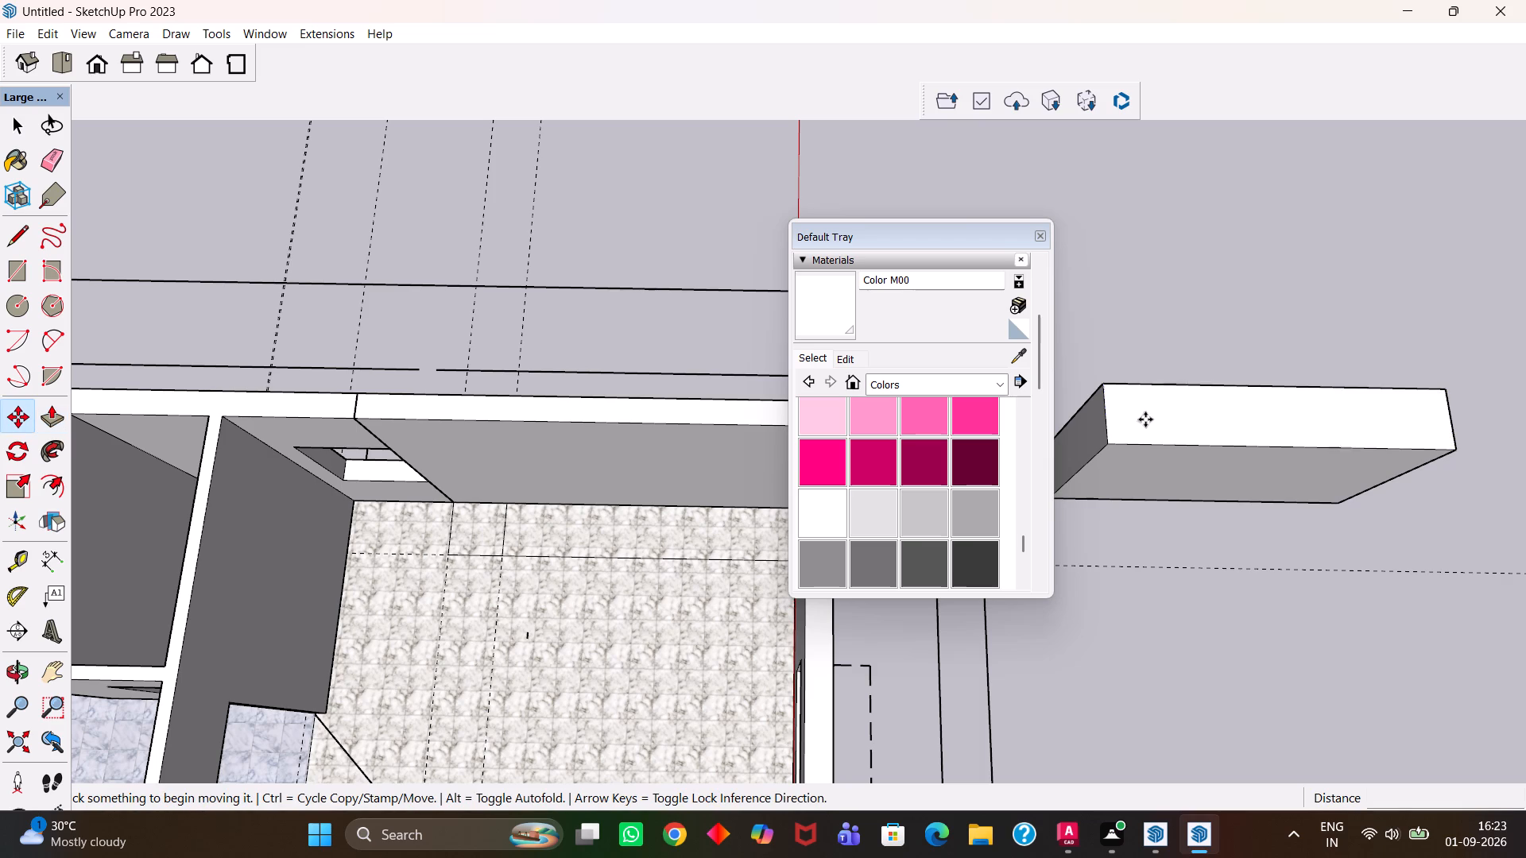
pyautogui.click(1145, 419)
pyautogui.click(1143, 326)
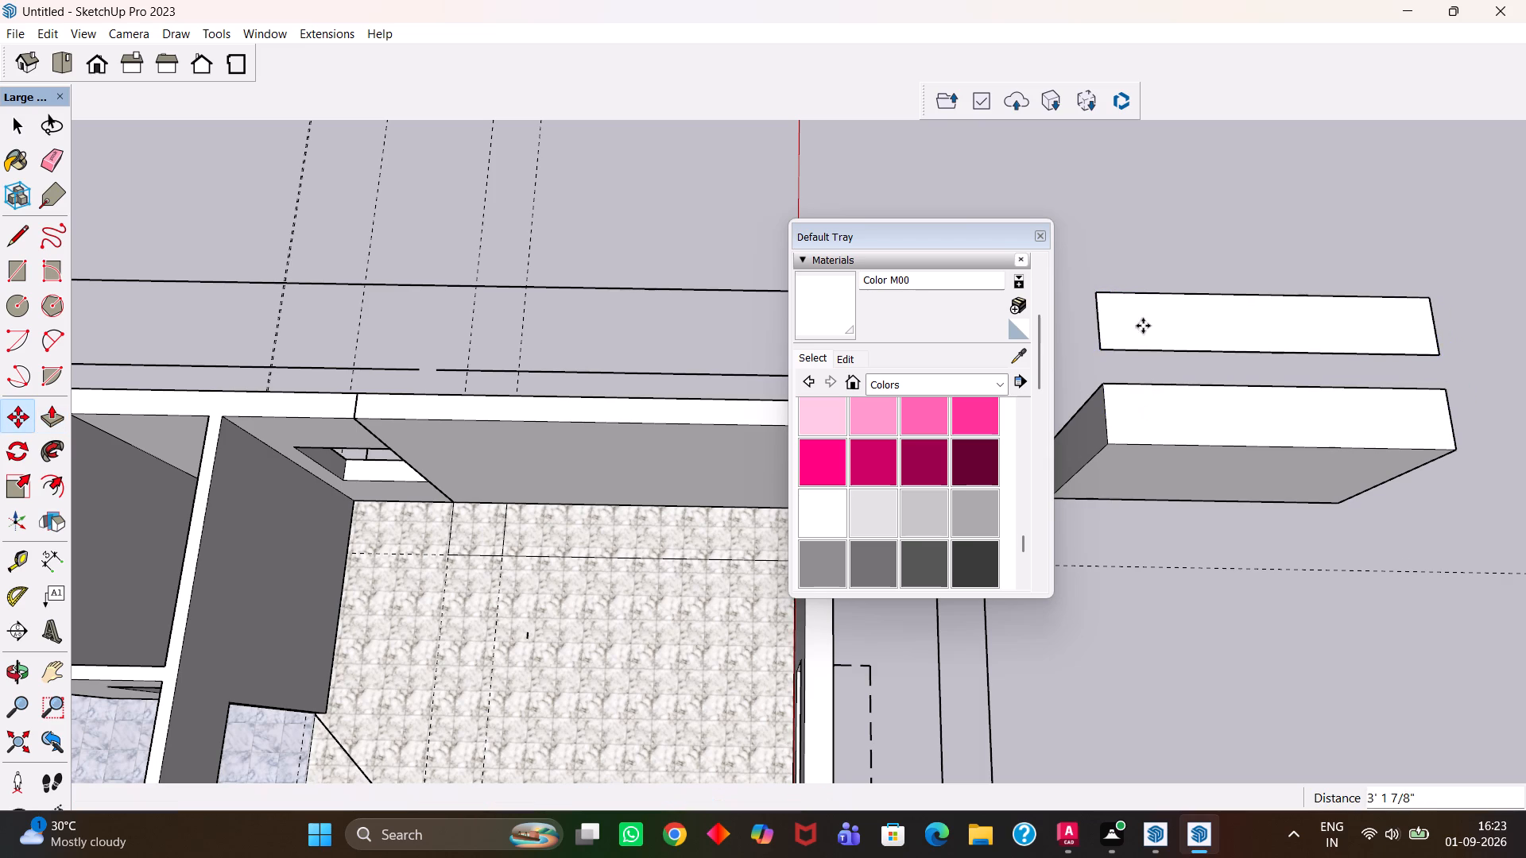
pyautogui.press('p')
pyautogui.click(1147, 329)
pyautogui.write("3'")
pyautogui.press('Return')
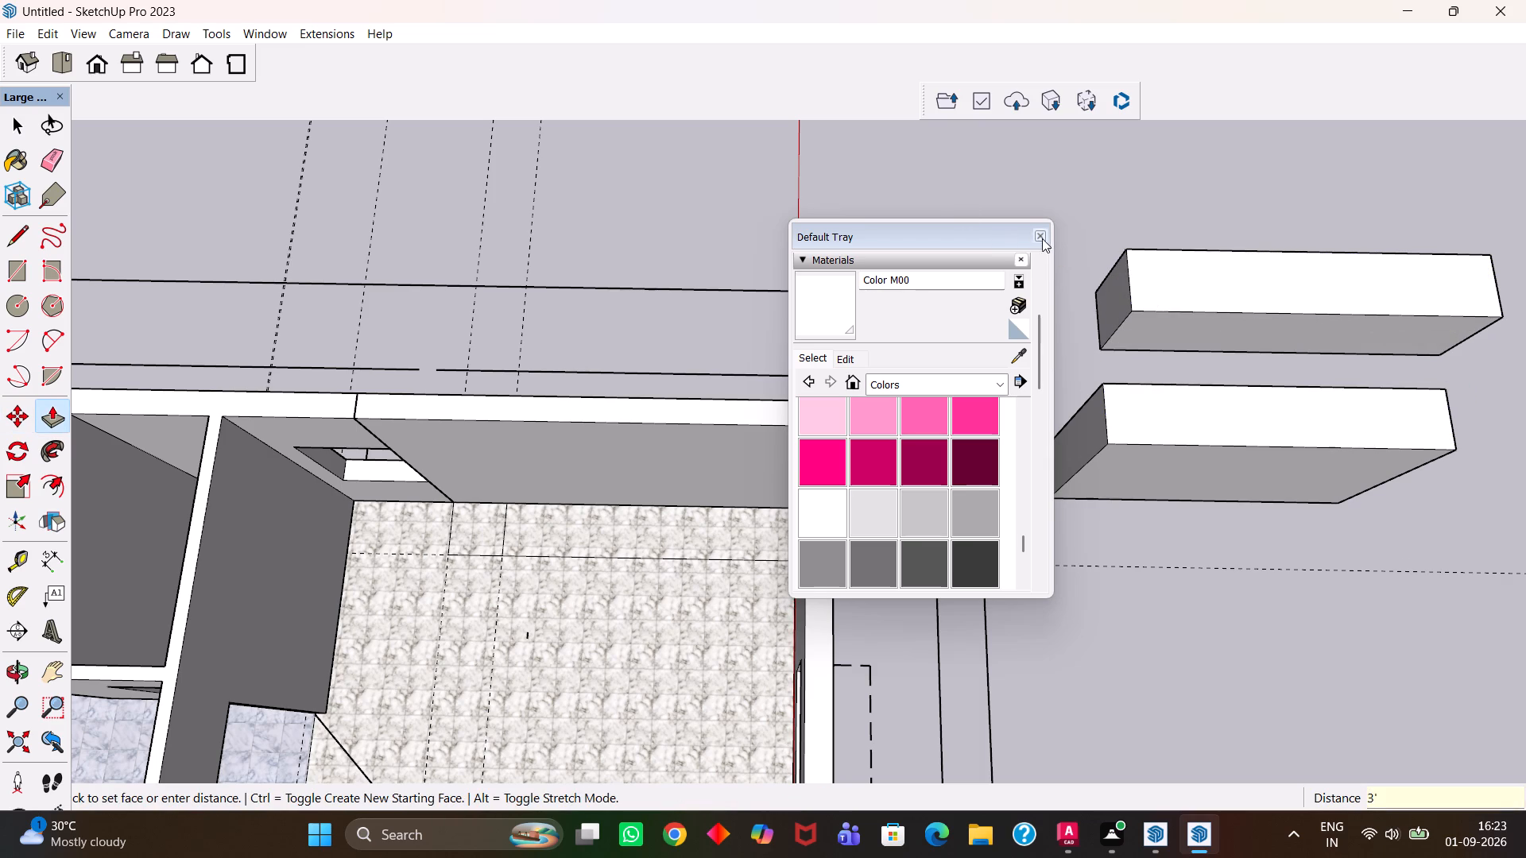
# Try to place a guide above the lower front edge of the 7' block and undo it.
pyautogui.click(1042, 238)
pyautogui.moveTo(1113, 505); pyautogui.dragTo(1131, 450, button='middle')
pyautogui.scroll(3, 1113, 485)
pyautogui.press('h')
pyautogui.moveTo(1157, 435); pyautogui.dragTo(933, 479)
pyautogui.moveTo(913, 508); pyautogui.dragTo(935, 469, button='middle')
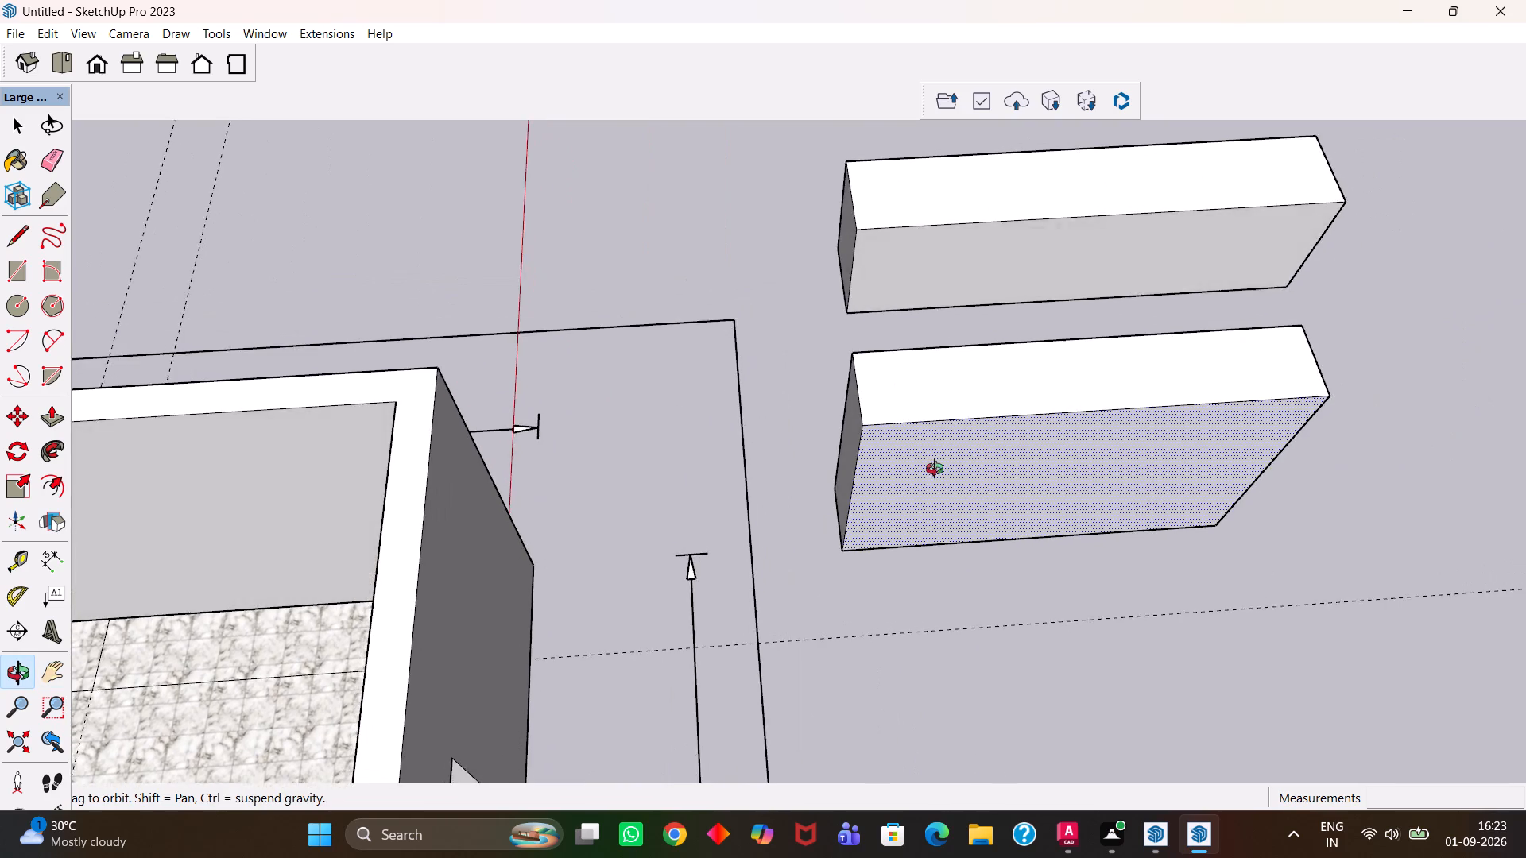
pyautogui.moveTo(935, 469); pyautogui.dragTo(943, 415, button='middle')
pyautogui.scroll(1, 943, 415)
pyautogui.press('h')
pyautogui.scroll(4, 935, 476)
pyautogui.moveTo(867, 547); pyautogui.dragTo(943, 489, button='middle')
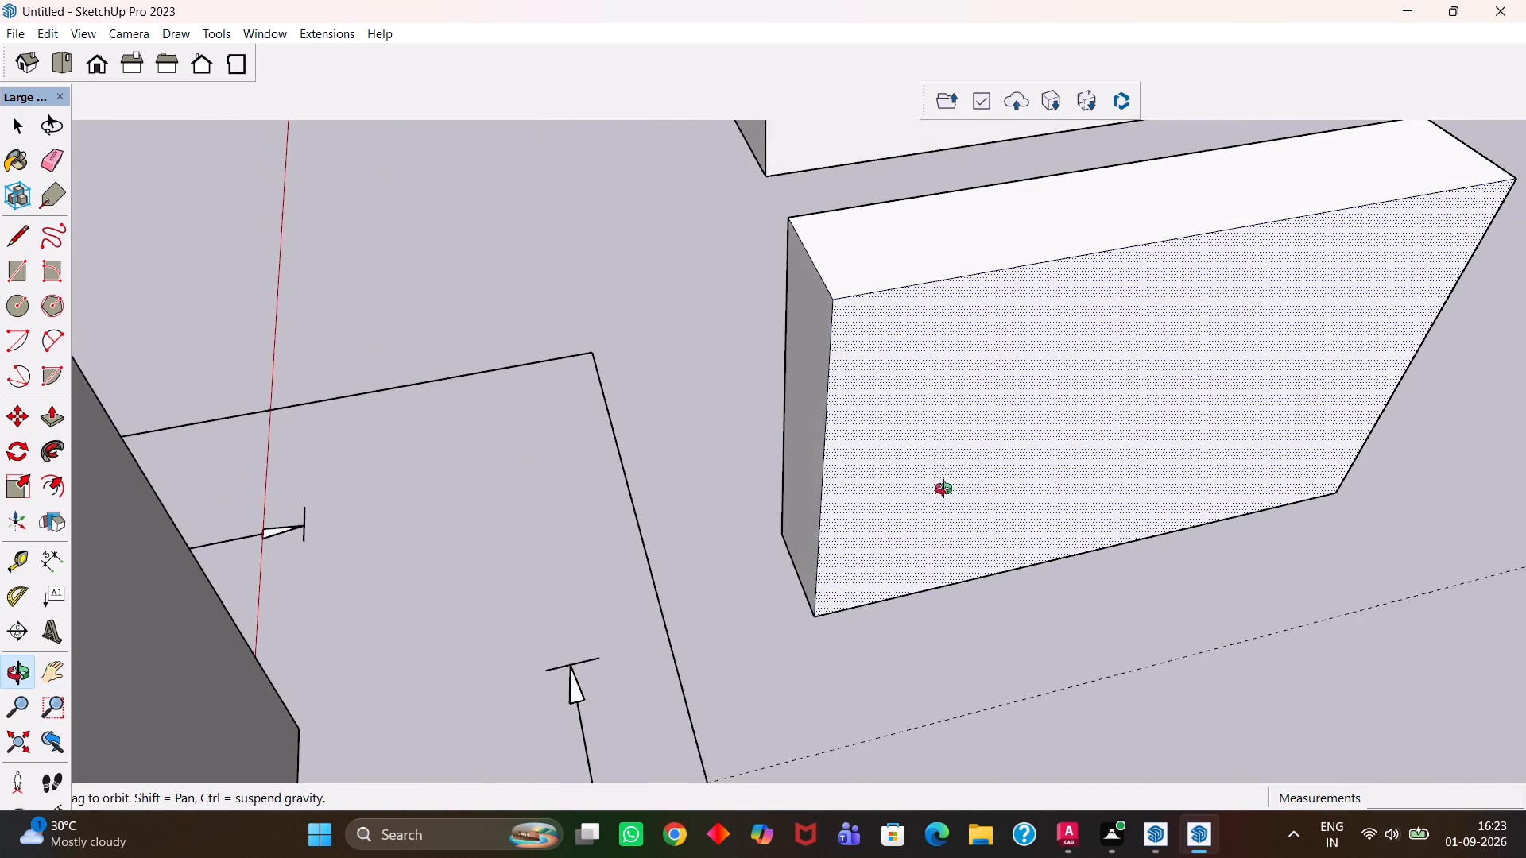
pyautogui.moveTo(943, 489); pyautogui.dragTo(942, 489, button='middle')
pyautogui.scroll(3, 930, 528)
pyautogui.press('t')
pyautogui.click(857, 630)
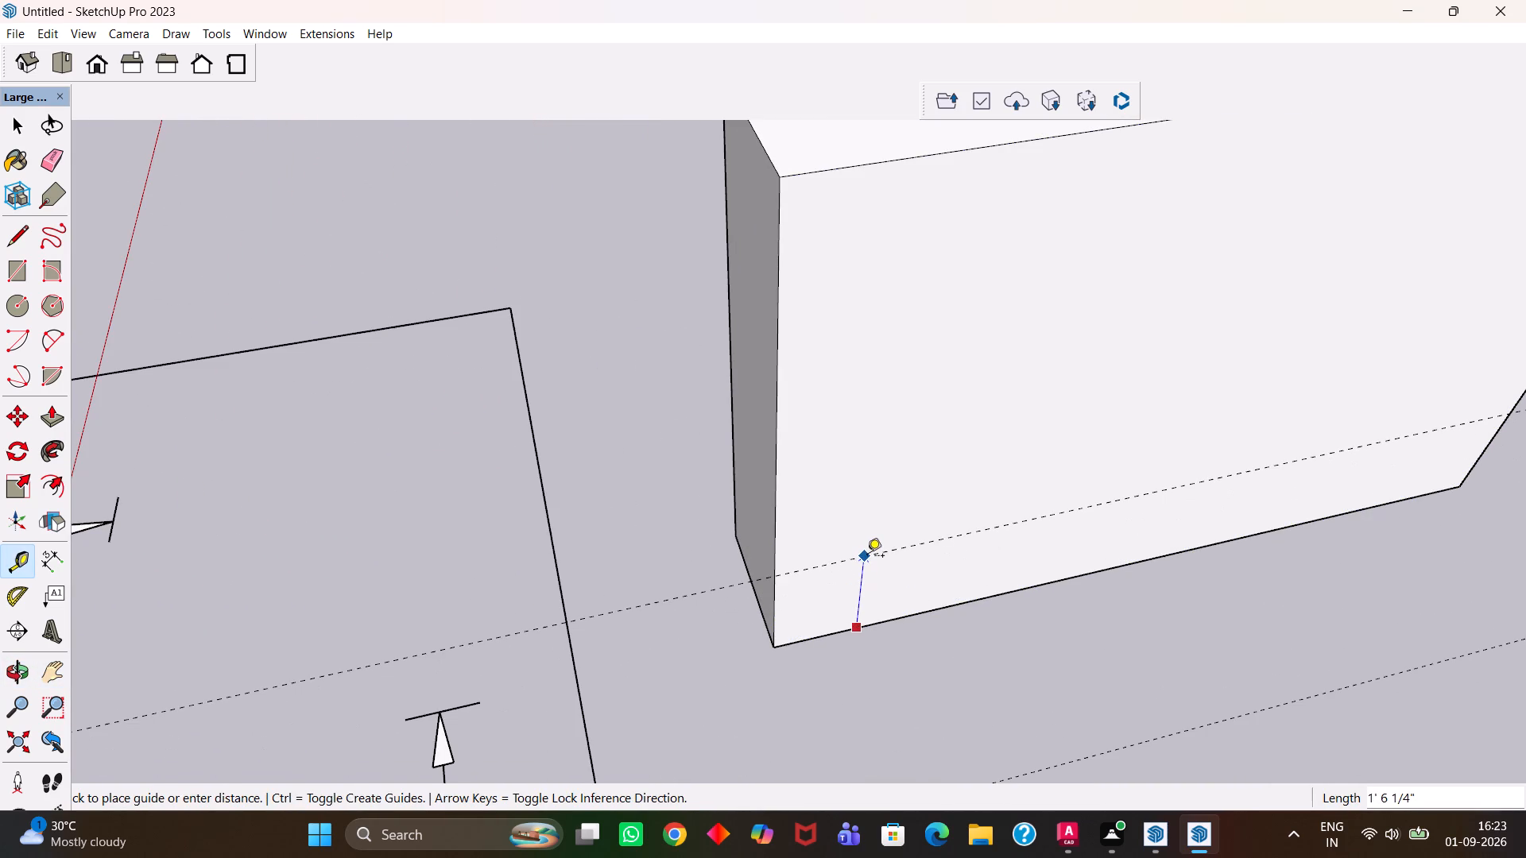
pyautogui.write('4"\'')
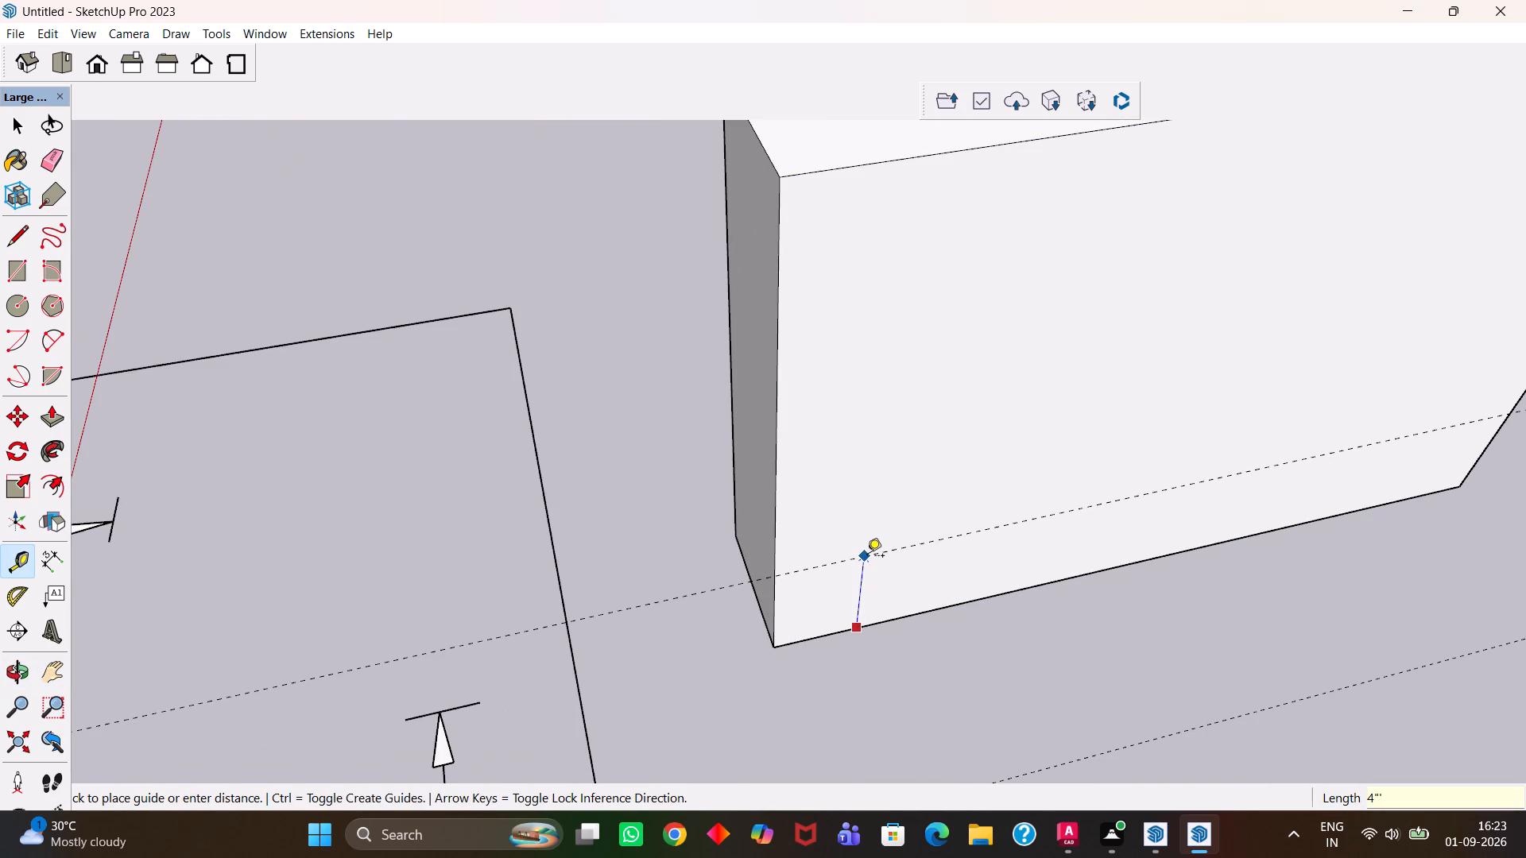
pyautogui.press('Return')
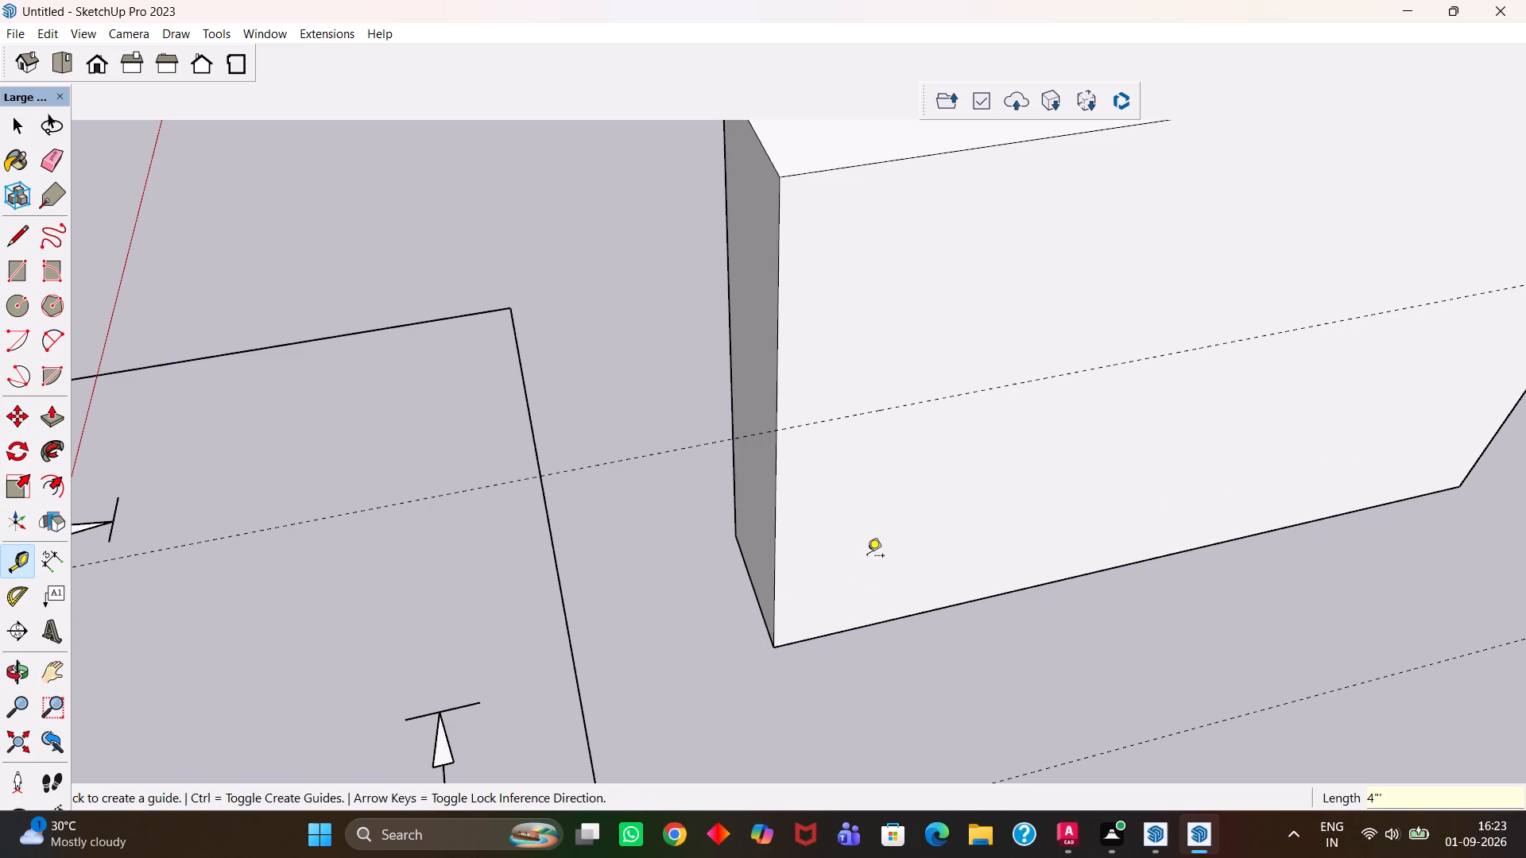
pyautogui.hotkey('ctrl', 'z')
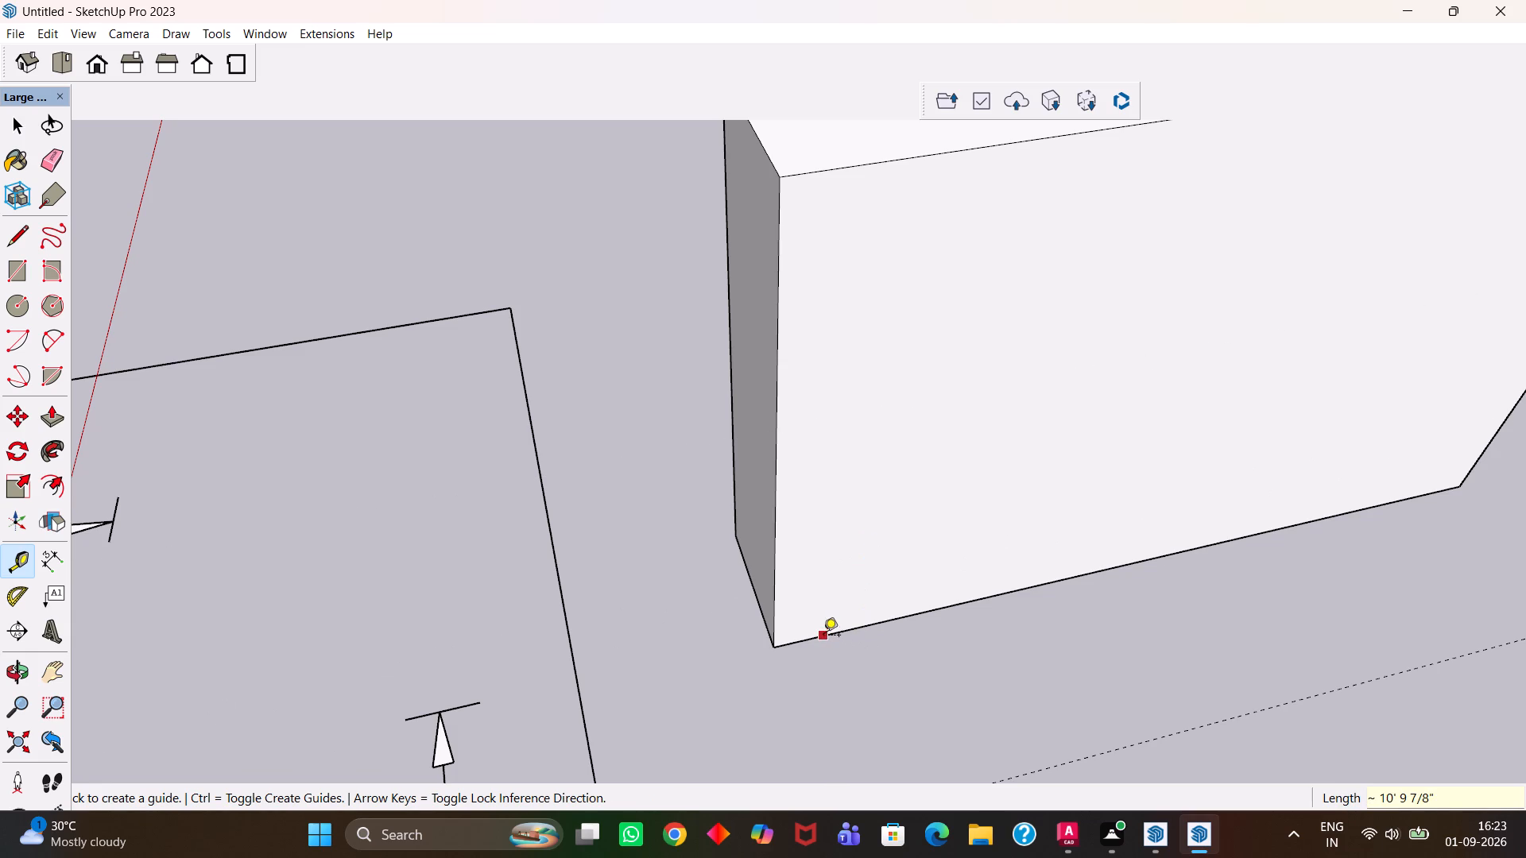
# Place a guide 4" above the lower front edge of the 7' block.
pyautogui.click(823, 636)
pyautogui.write('4"')
pyautogui.press('Return')
# Copy the 7' block's lower front edge up onto the 4" guide, splitting off a strip at the base.
pyautogui.press('h')
pyautogui.scroll(1, 810, 621)
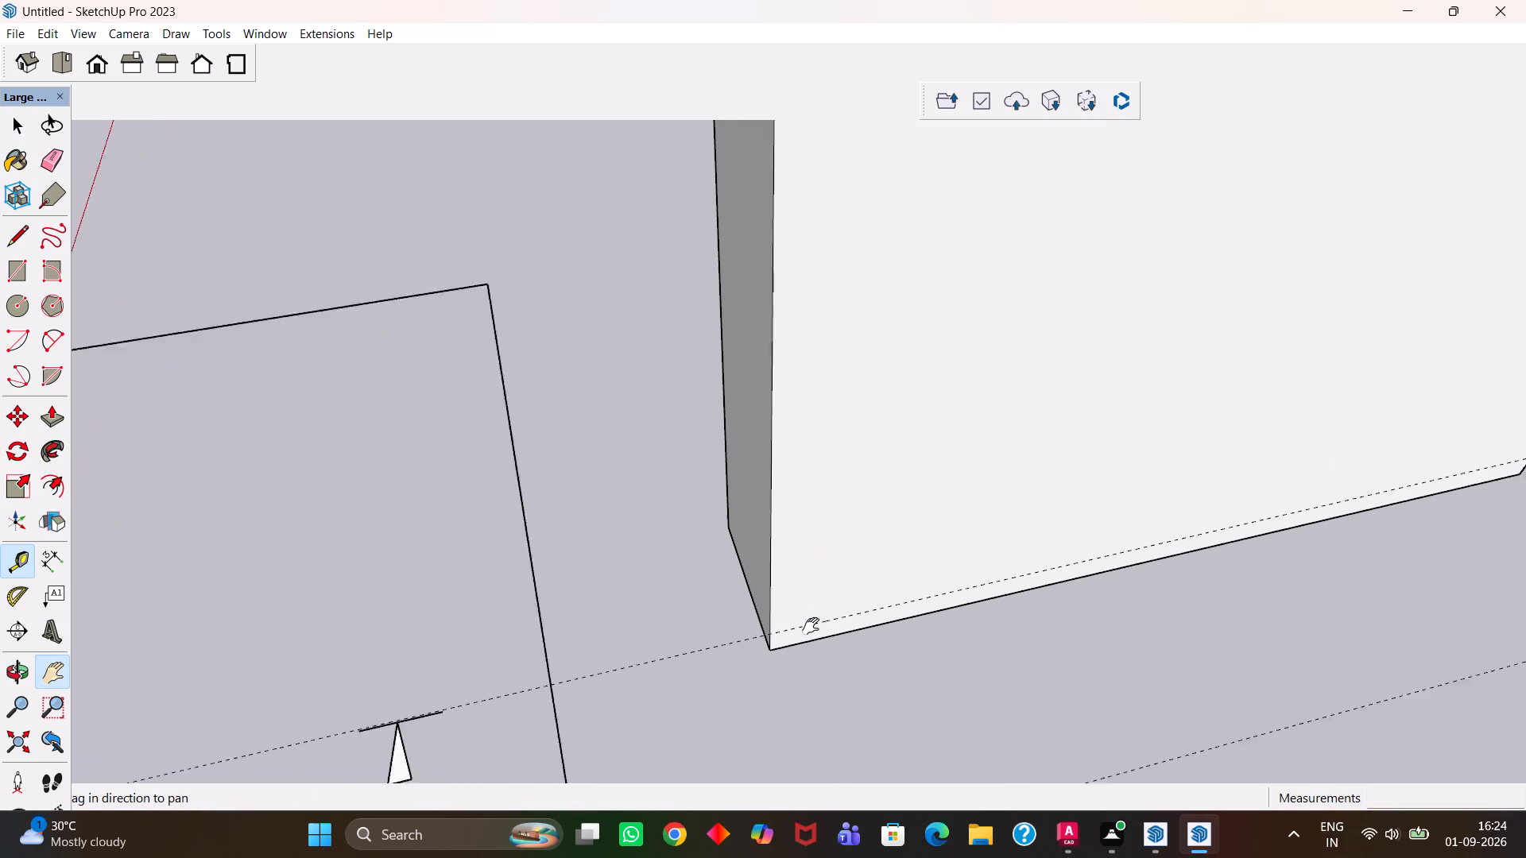
pyautogui.scroll(5, 811, 626)
pyautogui.moveTo(775, 634); pyautogui.dragTo(815, 620, button='middle')
pyautogui.scroll(2, 815, 620)
pyautogui.press('space')
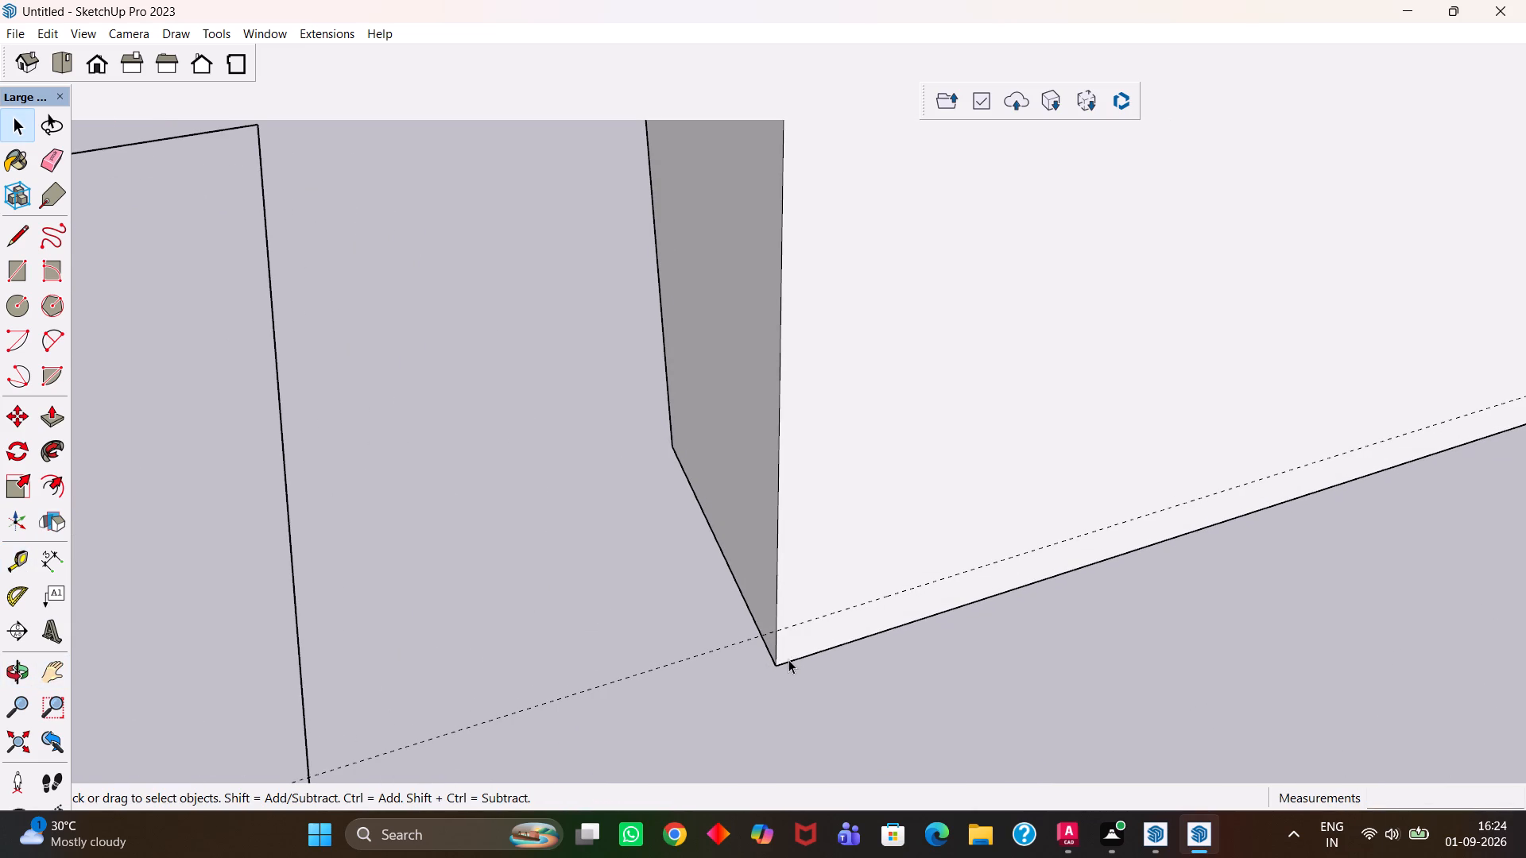
pyautogui.click(788, 659)
pyautogui.scroll(2, 787, 663)
pyautogui.press('m')
pyautogui.click(775, 667)
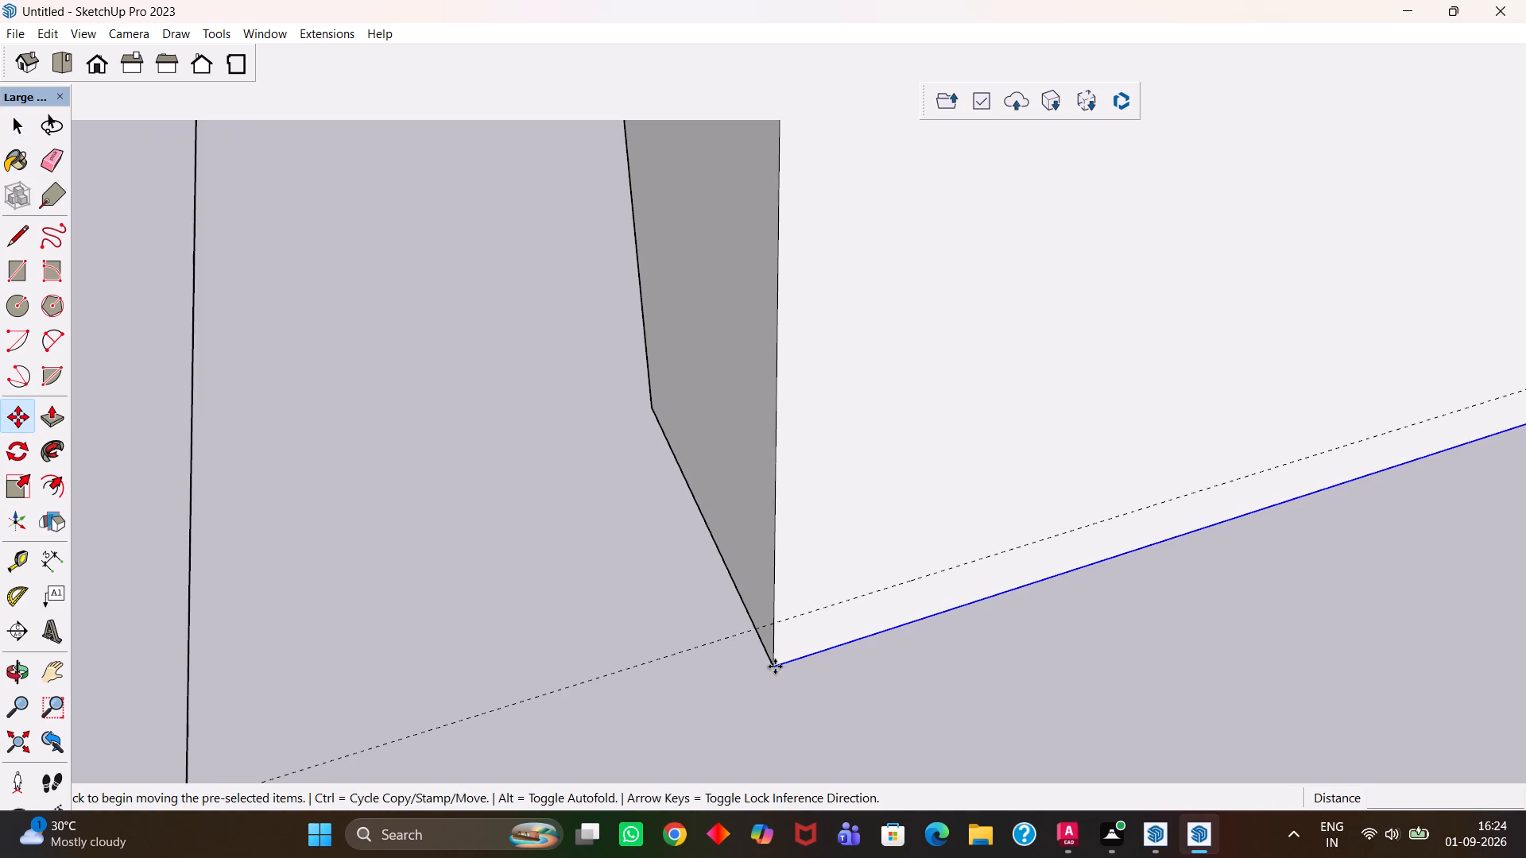
pyautogui.click(780, 616)
# Push the 4" base strip on the 7' block's front face inward to form a recessed plinth.
pyautogui.scroll(-4, 777, 624)
pyautogui.press('space')
pyautogui.click(788, 632)
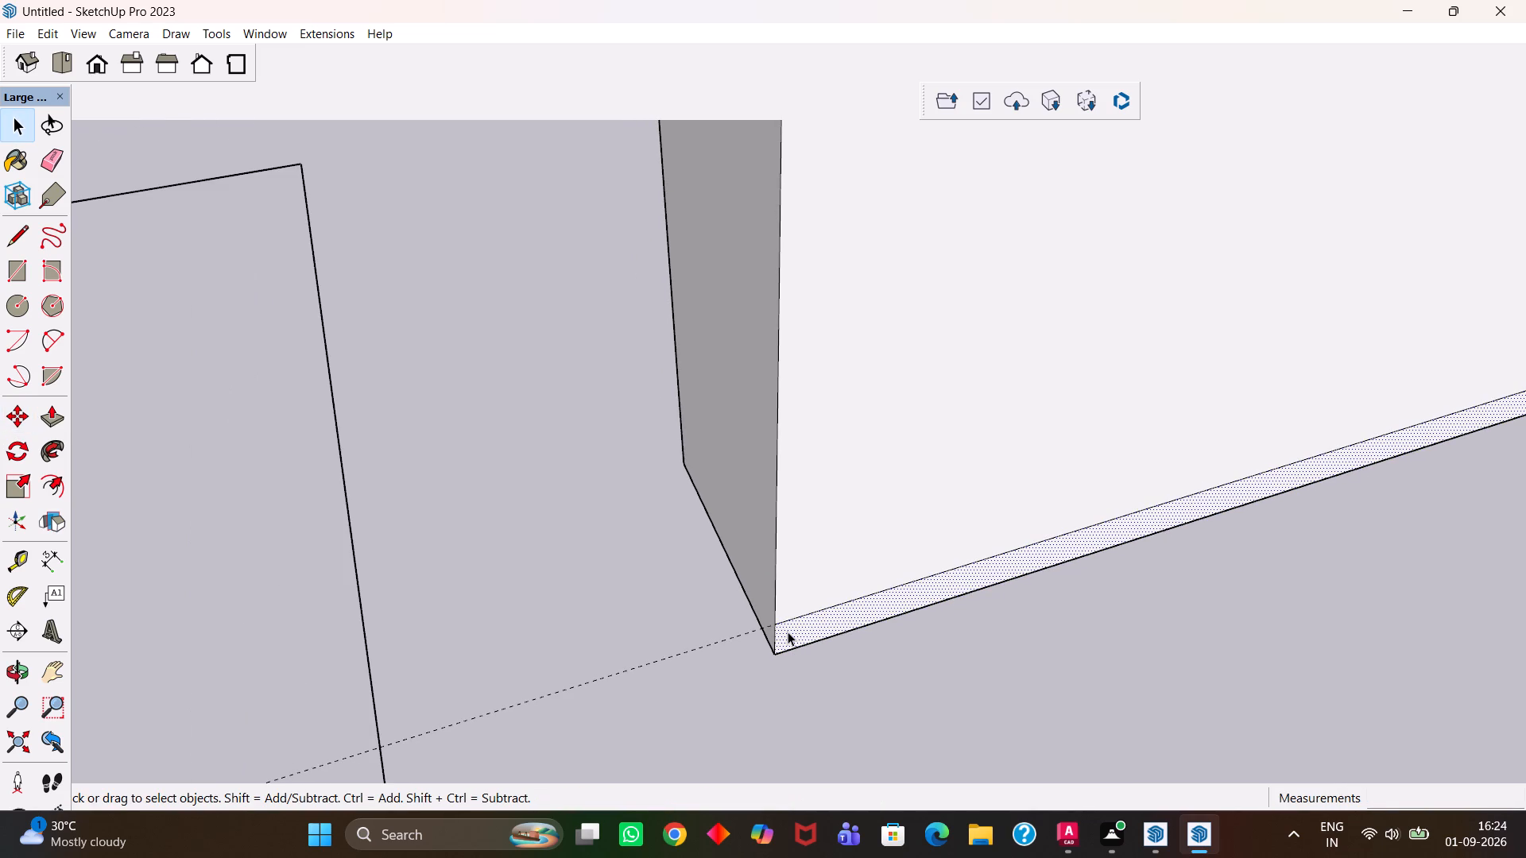
pyautogui.scroll(2, 788, 632)
pyautogui.press('p')
pyautogui.click(789, 634)
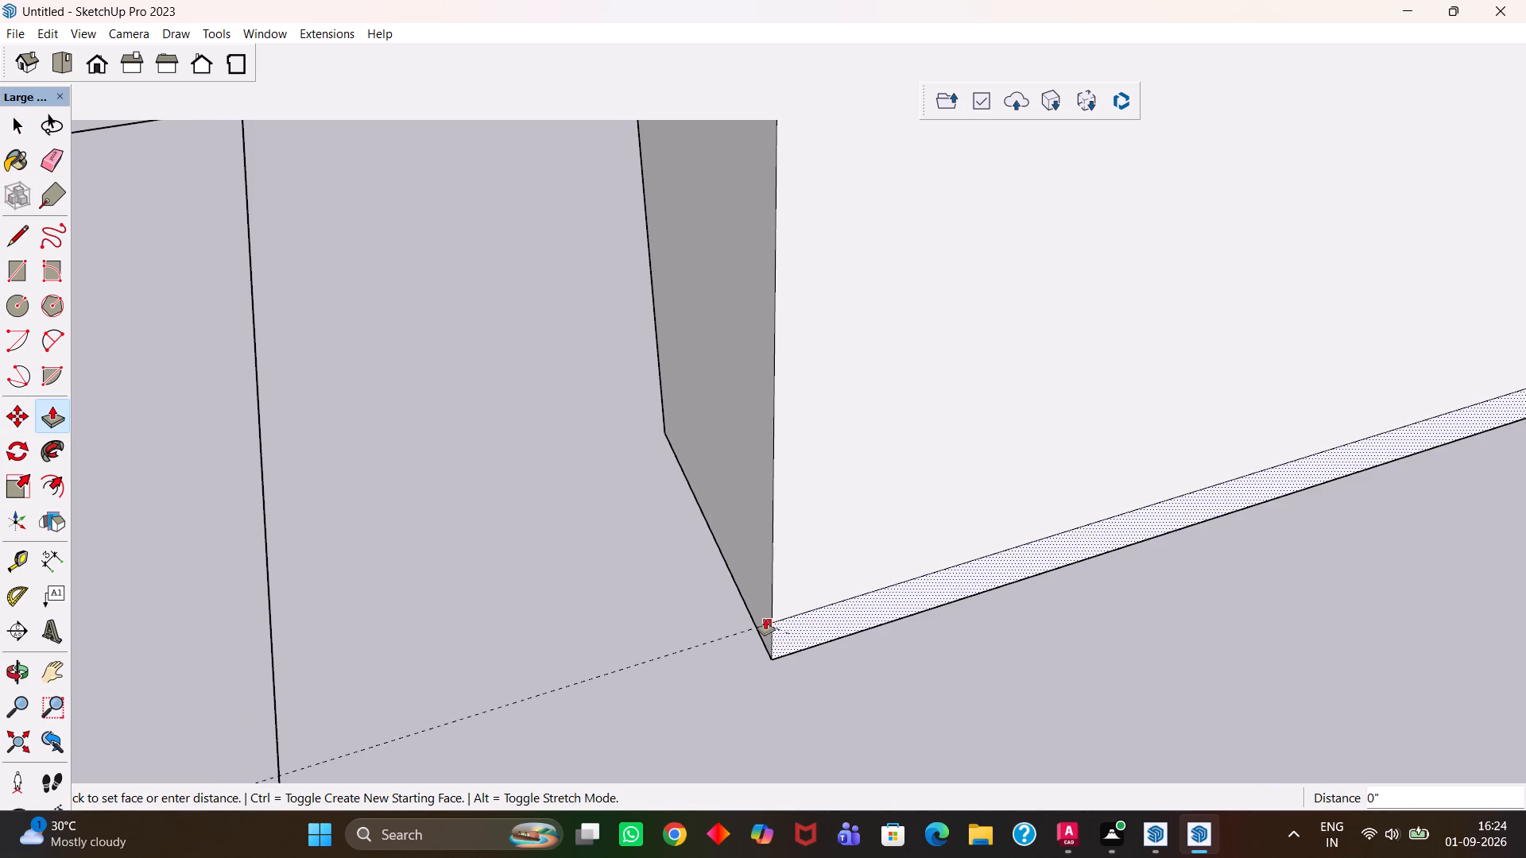
pyautogui.click(765, 619)
pyautogui.press('h')
pyautogui.scroll(-14, 753, 598)
pyautogui.middleClick(838, 580)
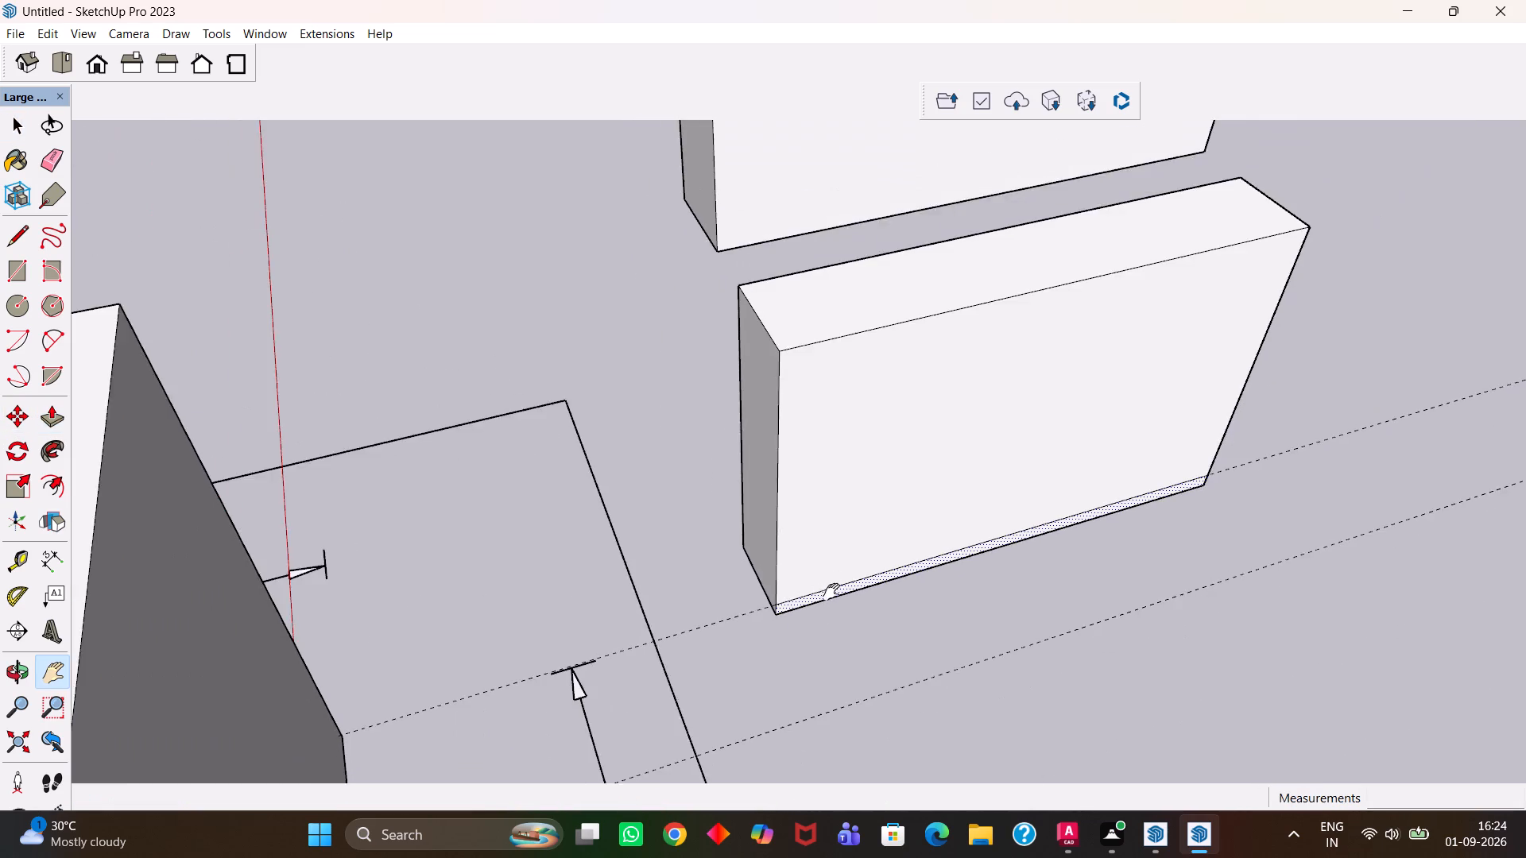
pyautogui.scroll(11, 780, 622)
pyautogui.press('p')
pyautogui.click(782, 606)
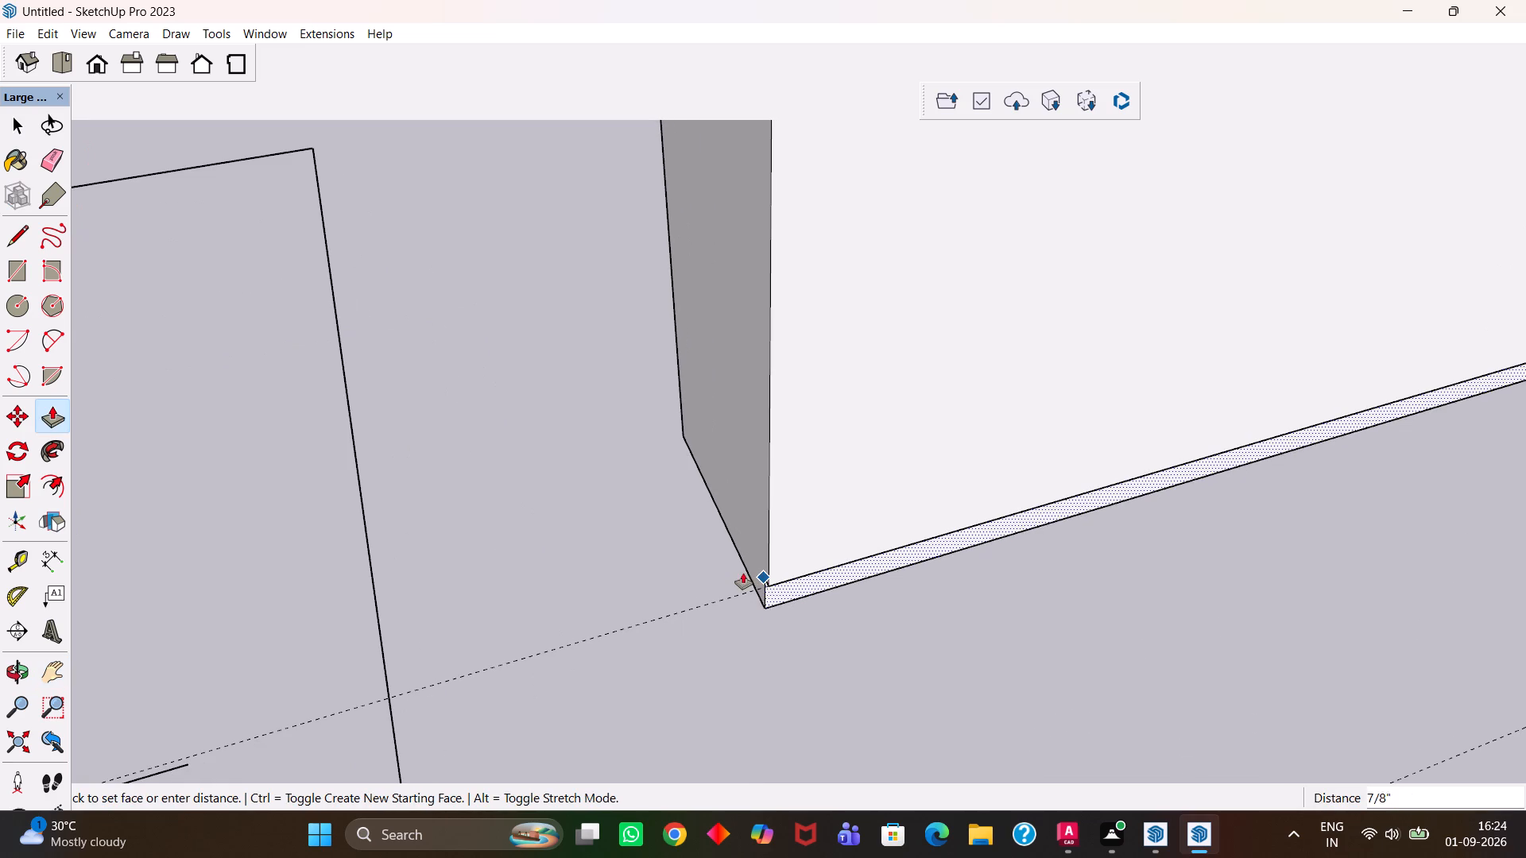
pyautogui.click(738, 564)
pyautogui.scroll(-10, 738, 564)
pyautogui.press('h')
pyautogui.moveTo(850, 518); pyautogui.dragTo(807, 637)
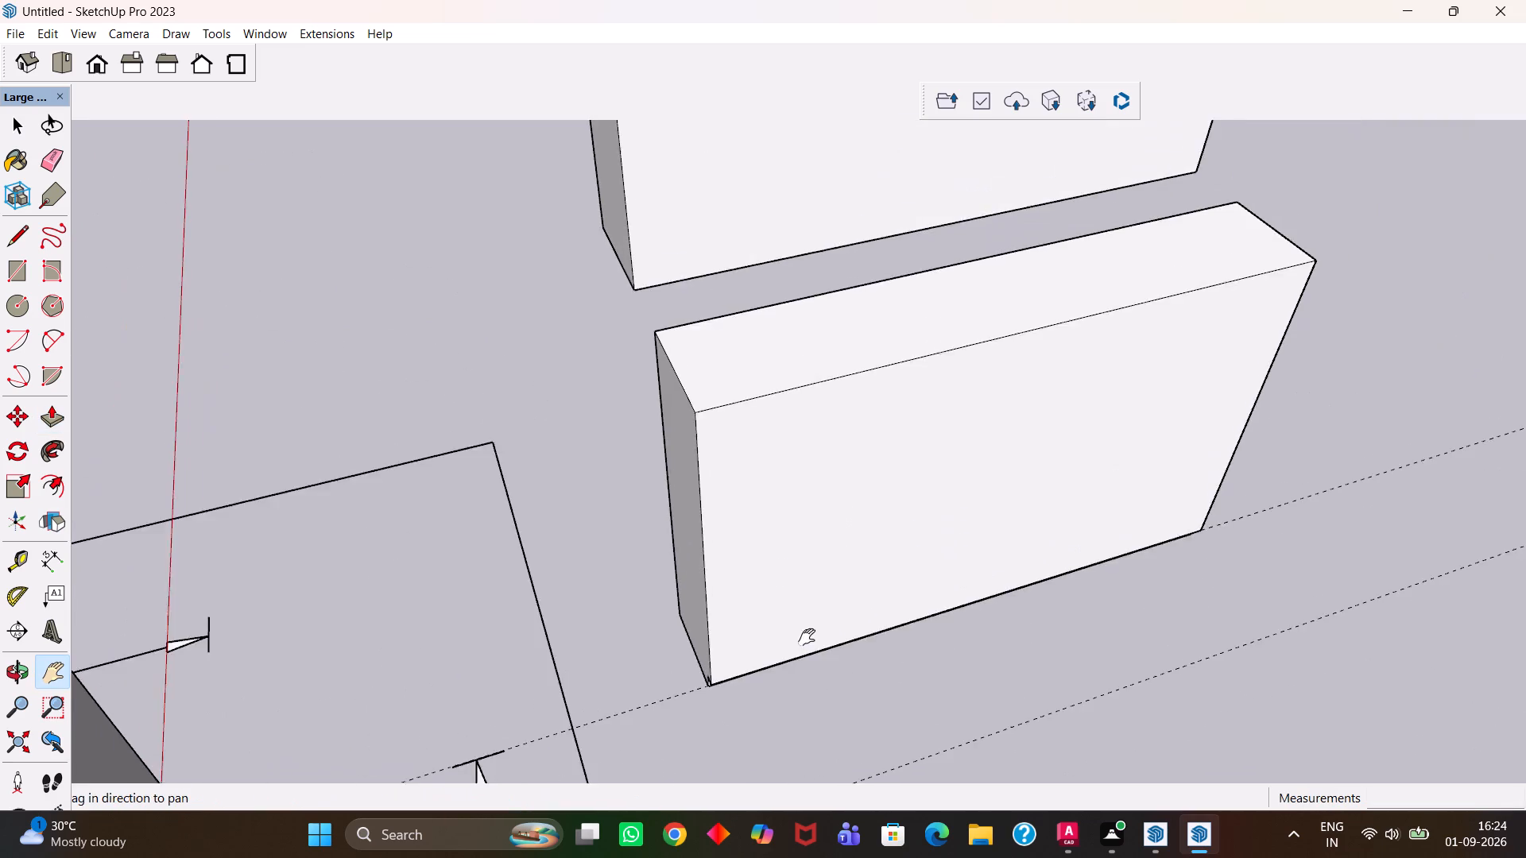
# Offset the front face of the 7' block inward by 18 mm.
pyautogui.scroll(-4, 808, 635)
pyautogui.moveTo(813, 629); pyautogui.dragTo(760, 643, button='middle')
pyautogui.scroll(3, 760, 643)
pyautogui.press('space')
pyautogui.click(811, 592)
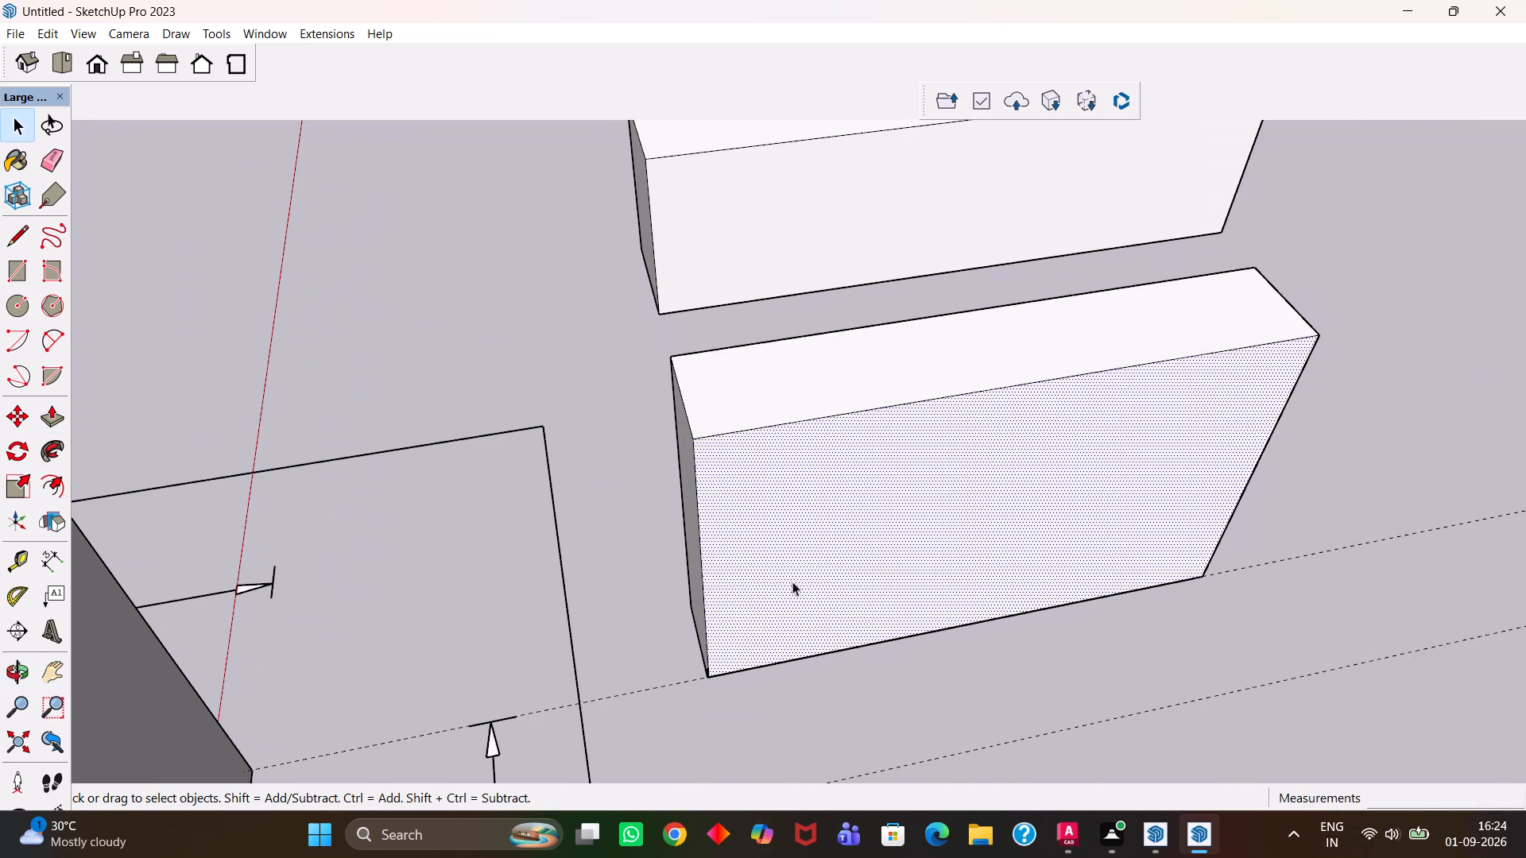
pyautogui.press('f')
pyautogui.moveTo(783, 568); pyautogui.dragTo(776, 568)
pyautogui.write('18')
pyautogui.write('mm')
pyautogui.press('Return')
# Place a guide on the block's top face 18 mm in from its rear edge.
pyautogui.press('t')
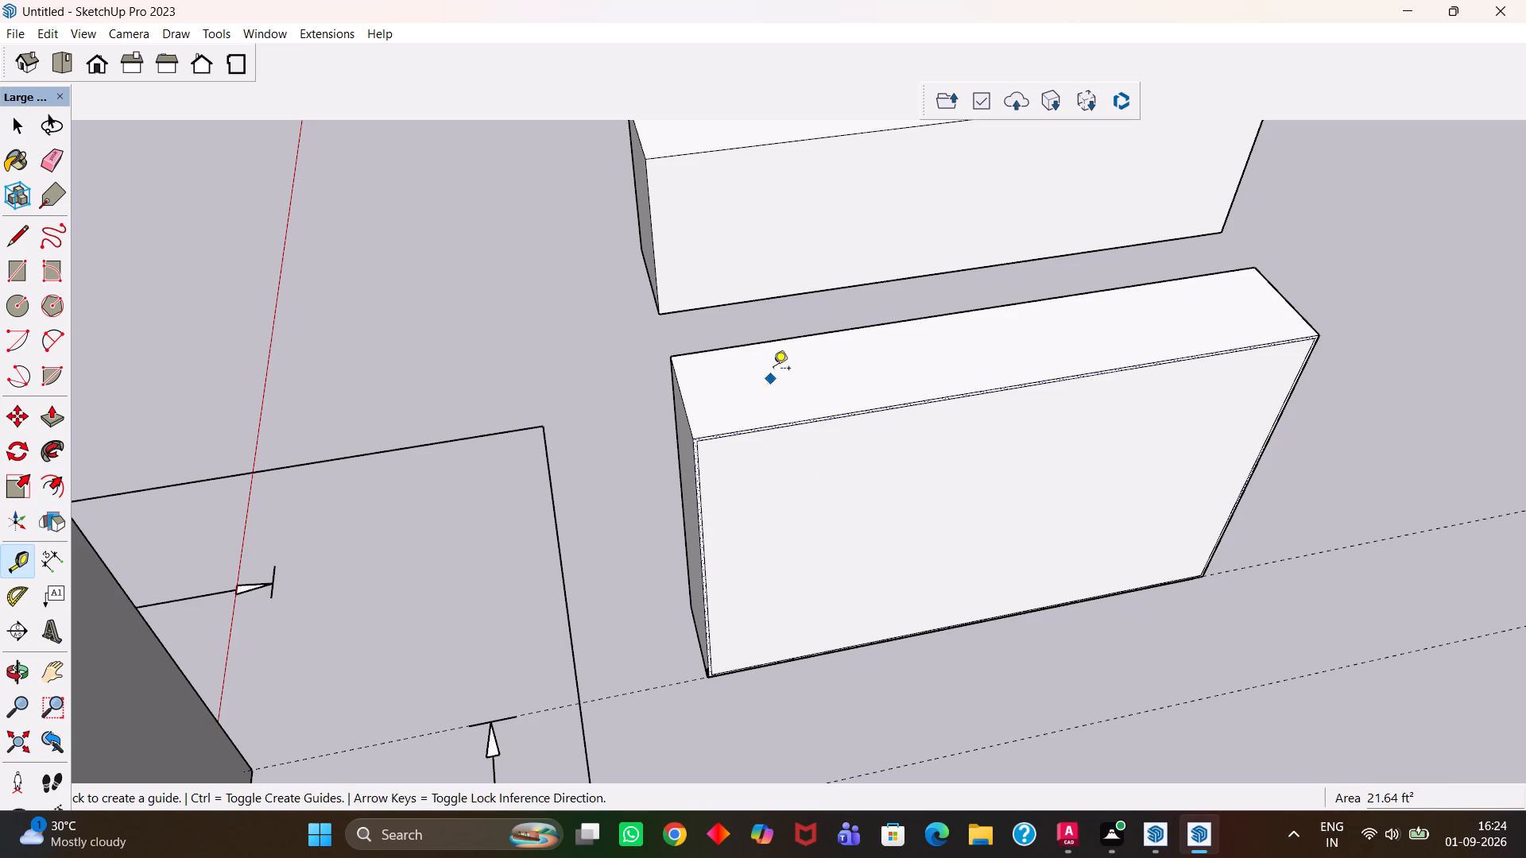
pyautogui.click(790, 342)
pyautogui.write('18')
pyautogui.write('mm')
pyautogui.press('Return')
# Push the inner front face back to the 18 mm rear guide, hollowing the block into an open carcass.
pyautogui.press('space')
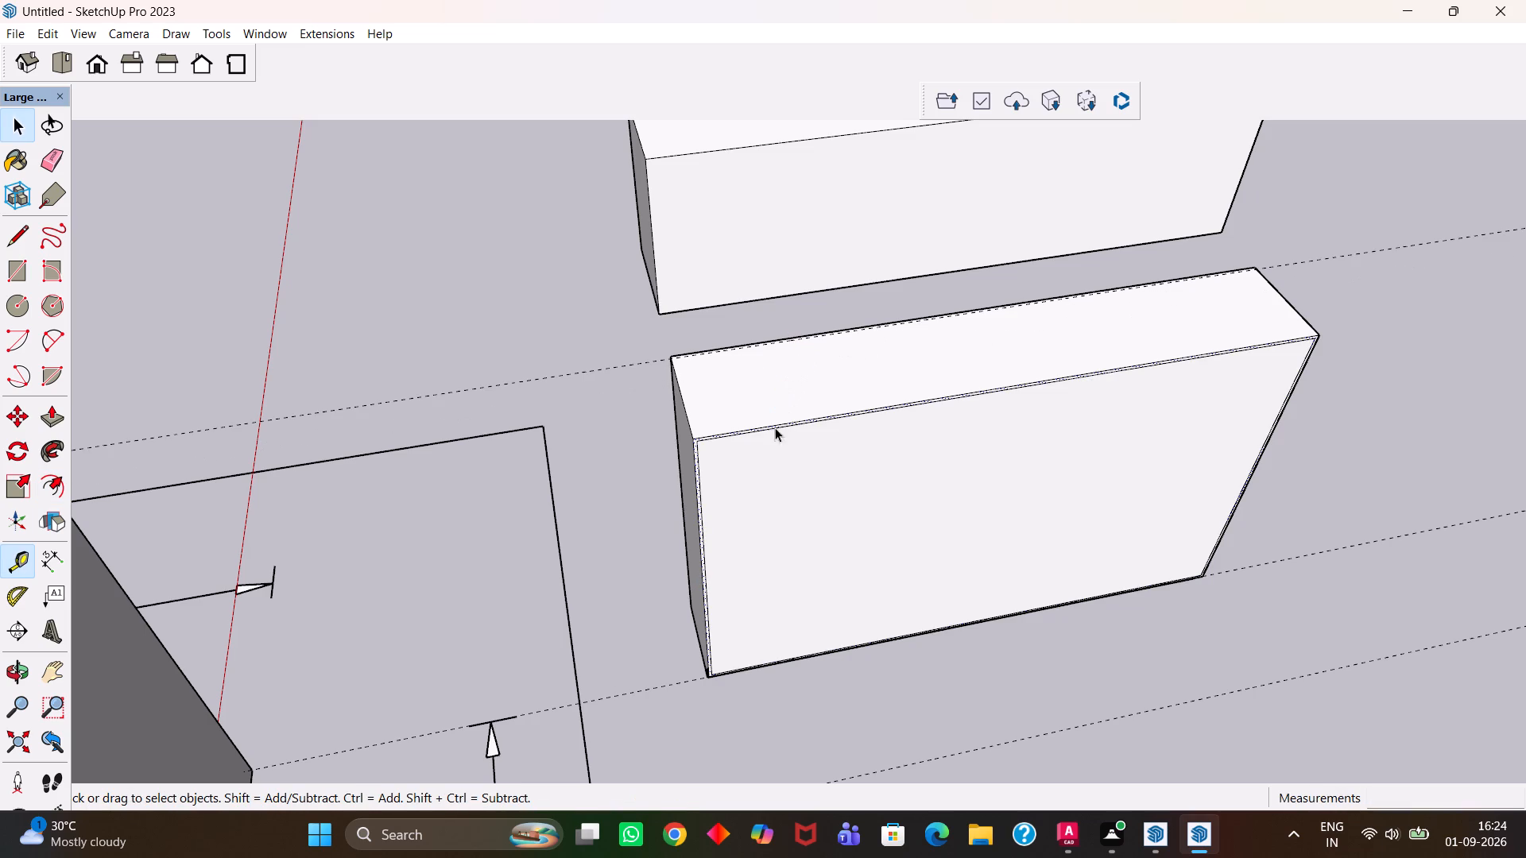
pyautogui.click(770, 485)
pyautogui.press('p')
pyautogui.click(774, 497)
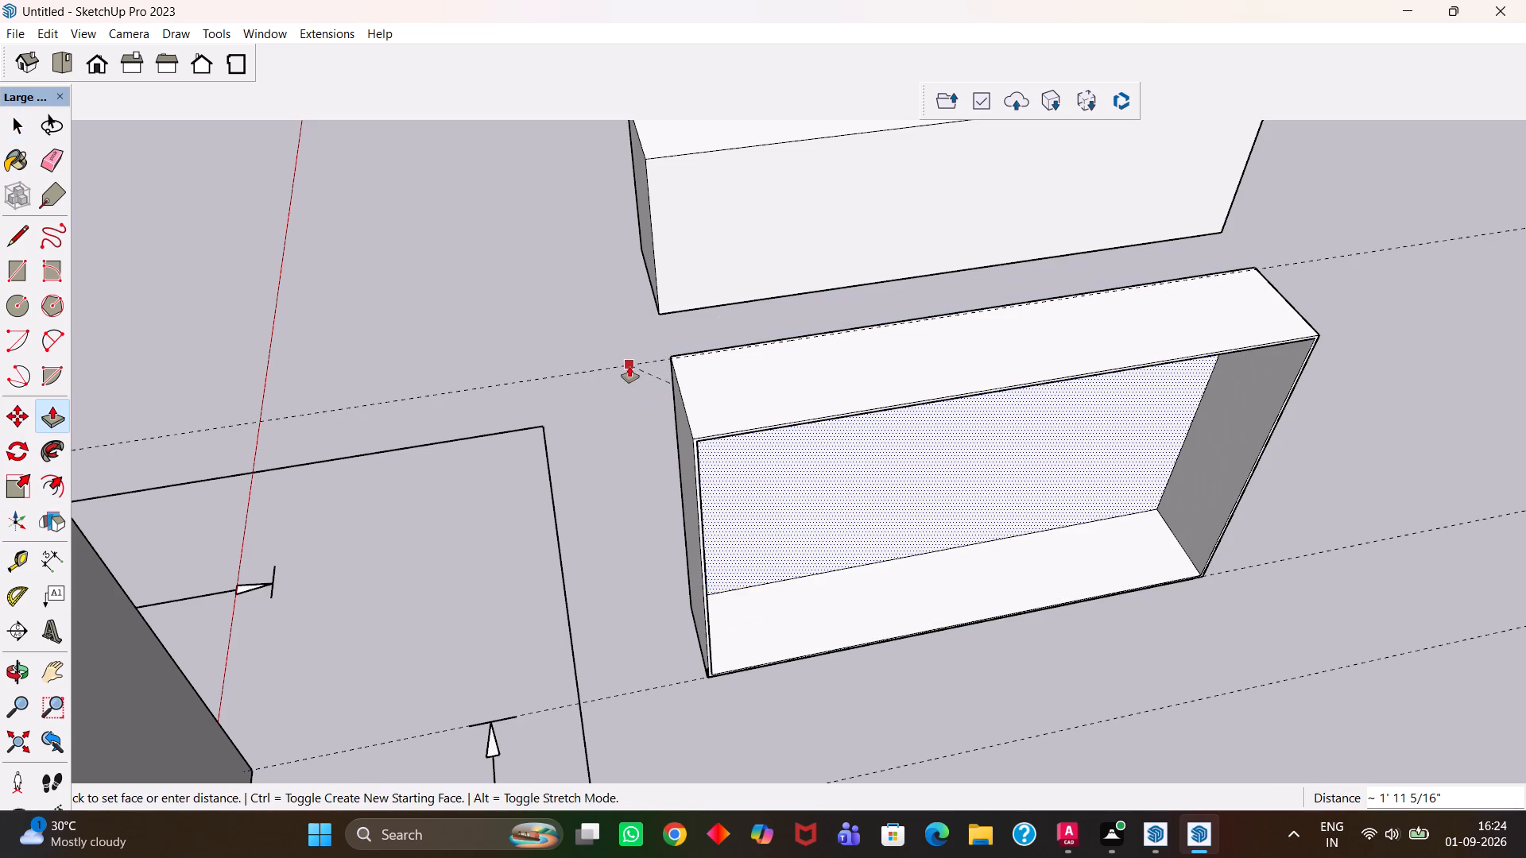
pyautogui.click(629, 366)
pyautogui.scroll(-3, 680, 466)
pyautogui.press('h')
pyautogui.scroll(4, 834, 598)
pyautogui.moveTo(858, 603); pyautogui.dragTo(751, 605, button='middle')
pyautogui.scroll(1, 790, 610)
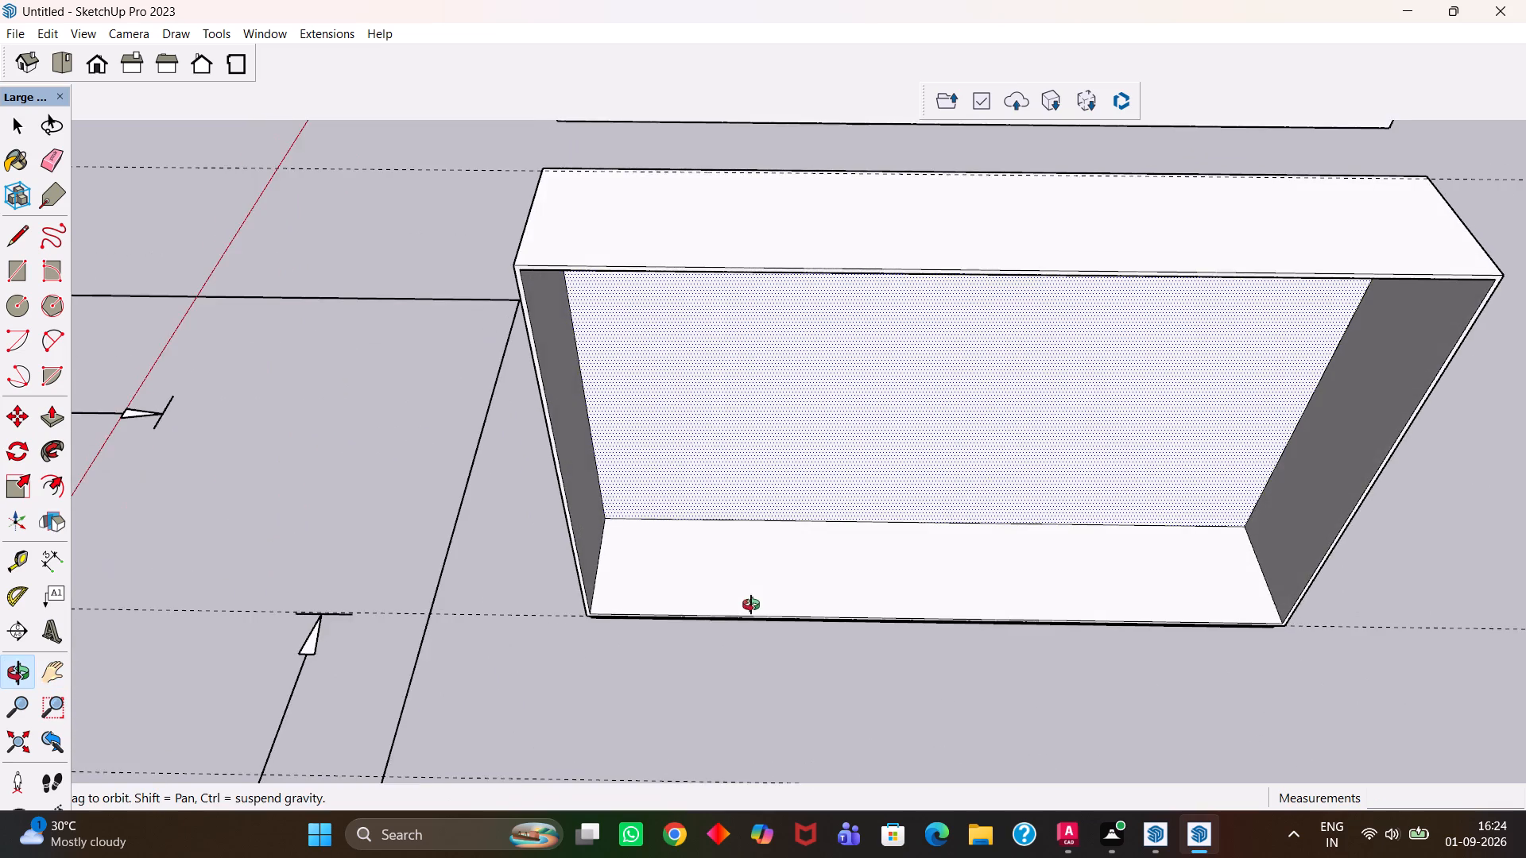
pyautogui.moveTo(751, 605); pyautogui.dragTo(788, 605, button='middle')
pyautogui.hotkey('ctrl', 'z')
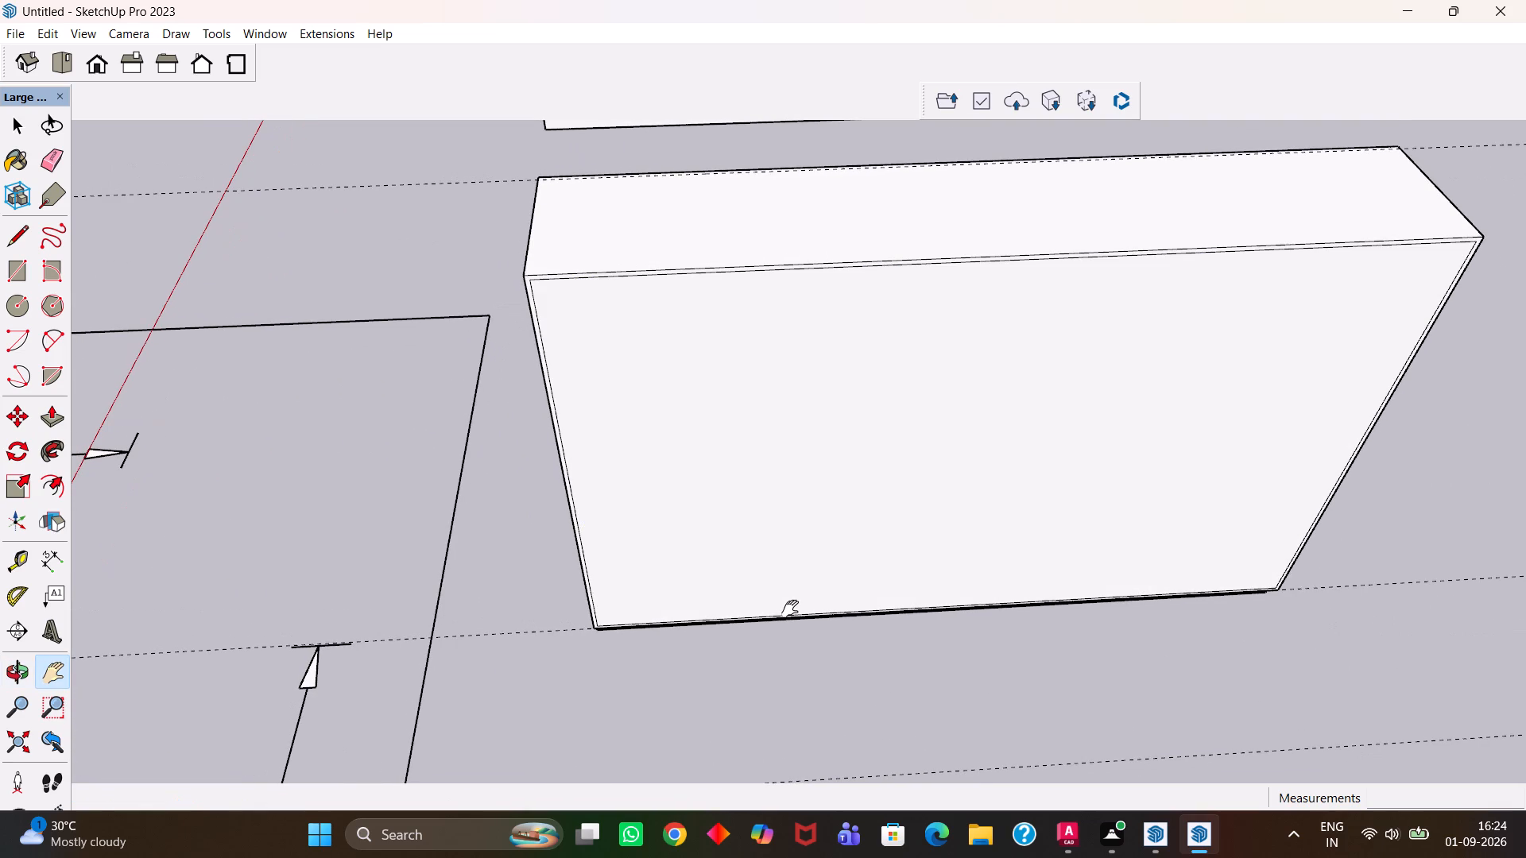
pyautogui.scroll(-3, 773, 567)
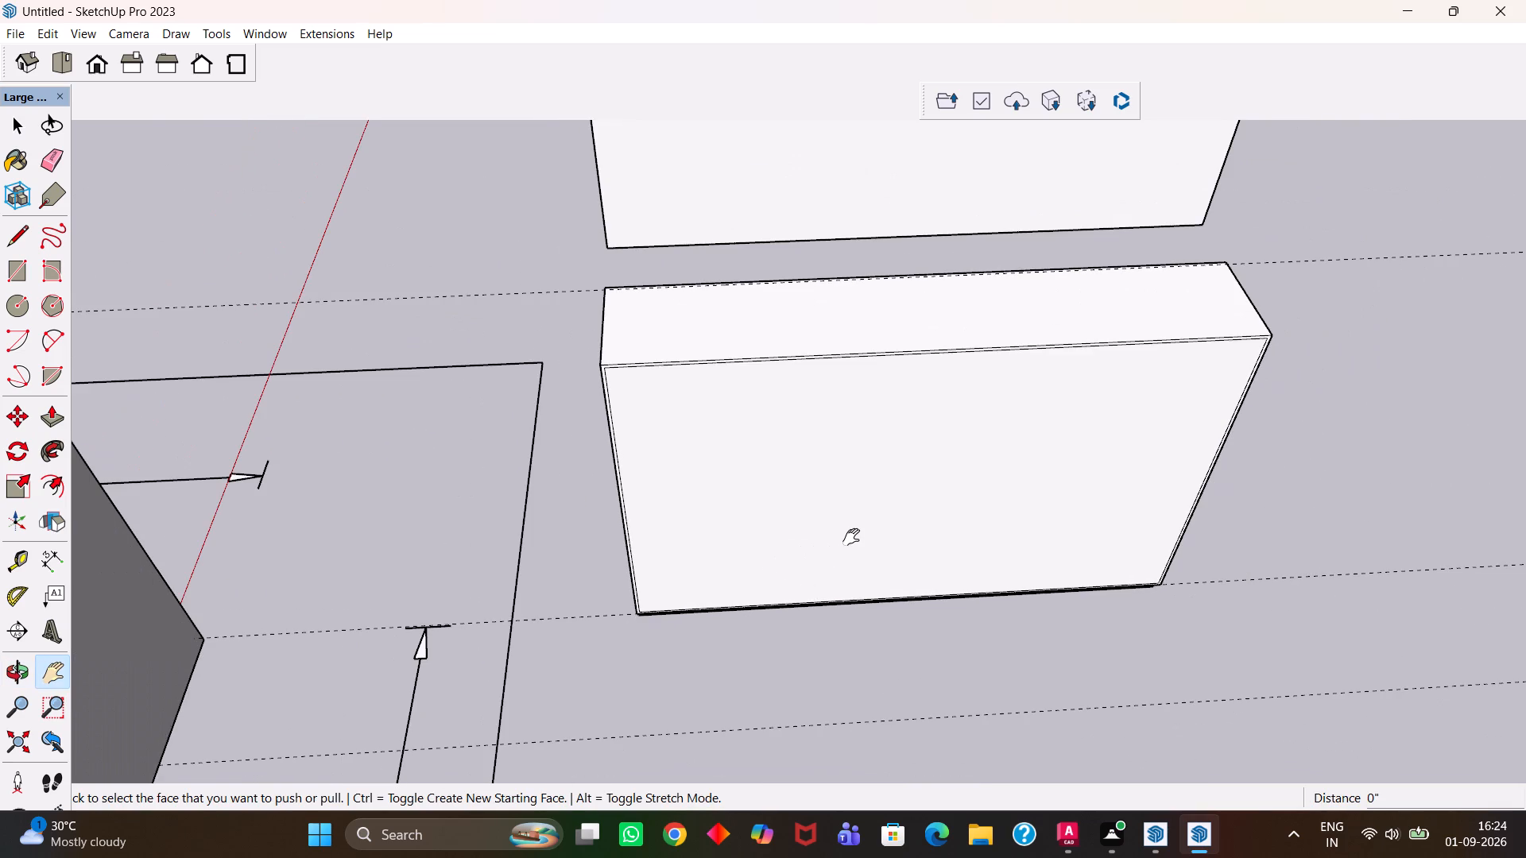
pyautogui.hotkey('ctrl', 'y')
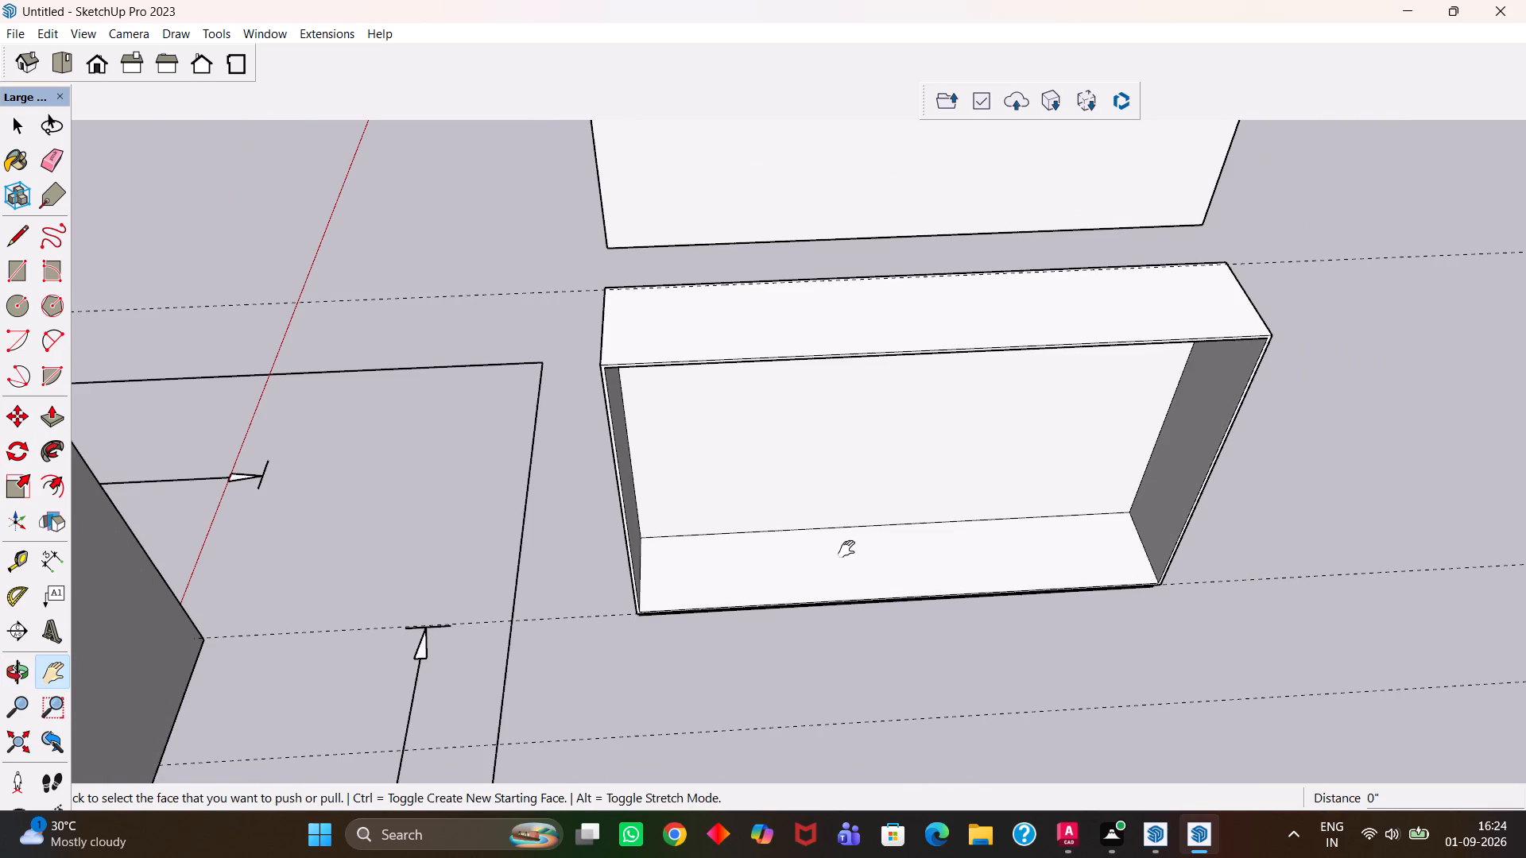
# Place guides on the carcass floor 3" behind the inner front edge and 1.5" forward of that guide.
pyautogui.press('t')
pyautogui.scroll(7, 846, 557)
pyautogui.click(840, 641)
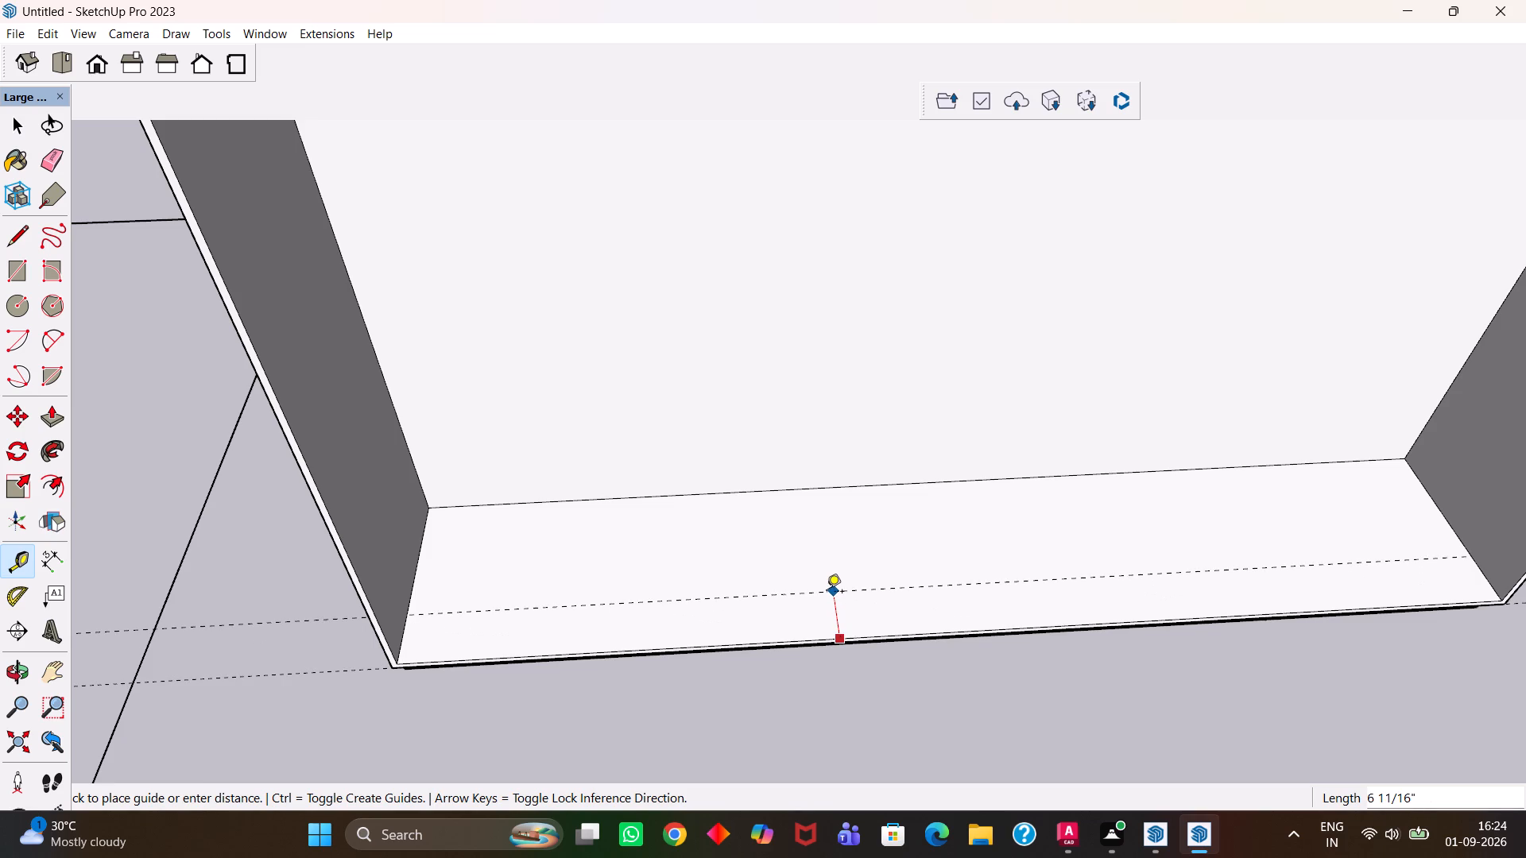
pyautogui.write('3"')
pyautogui.press('Return')
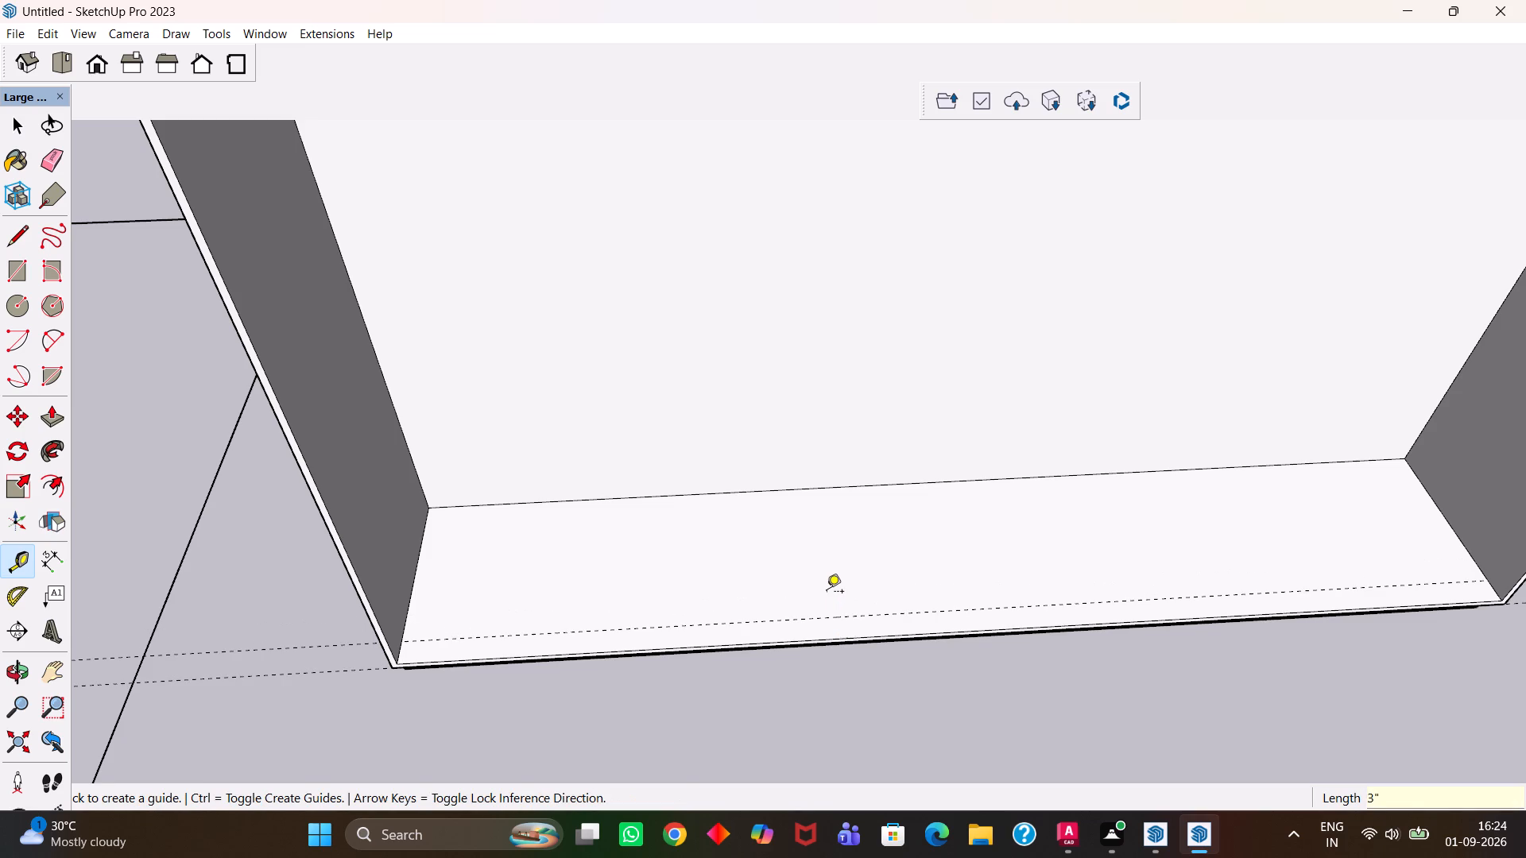
pyautogui.scroll(4, 831, 632)
pyautogui.click(827, 610)
pyautogui.scroll(2, 830, 633)
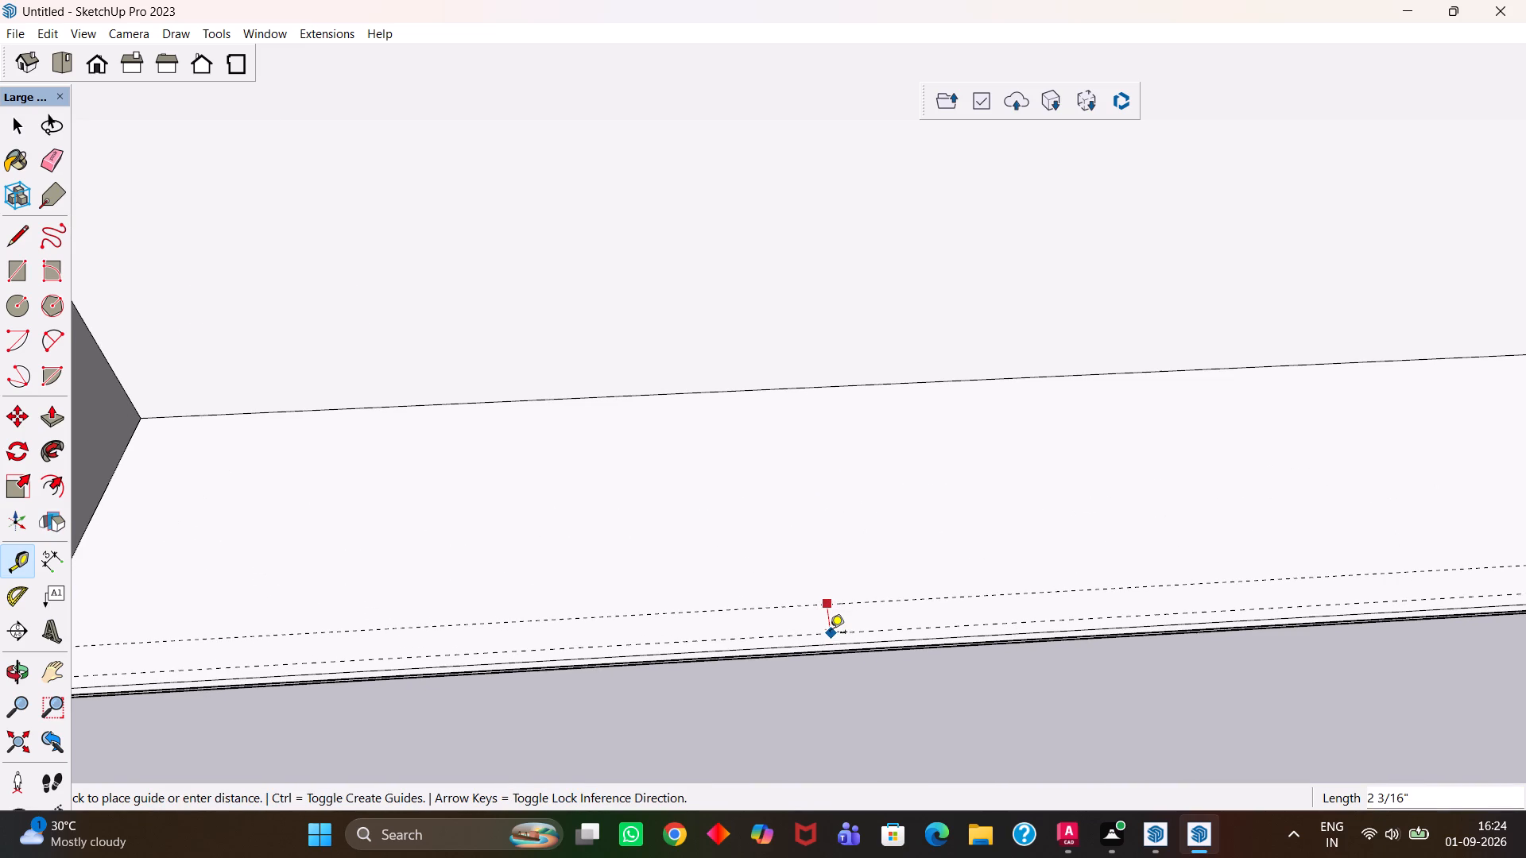
pyautogui.write('1.')
pyautogui.write('5"')
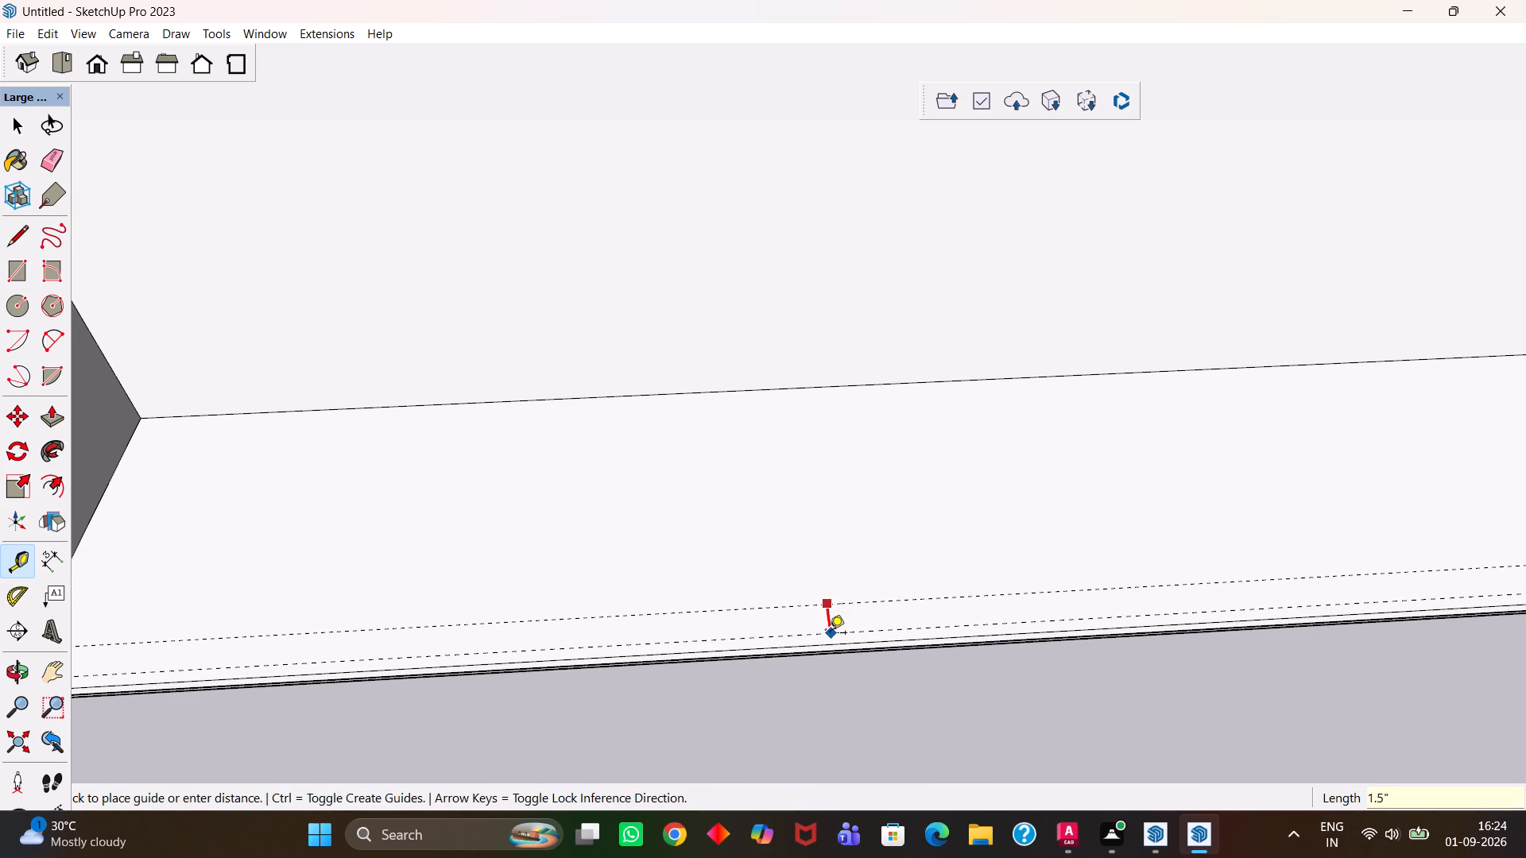
pyautogui.press('Return')
# Copy the carcass floor's inner front edge back onto the 1.5" guide and the 3" guide, forming two track strips.
pyautogui.scroll(-5, 847, 669)
pyautogui.press('t')
pyautogui.scroll(-2, 831, 652)
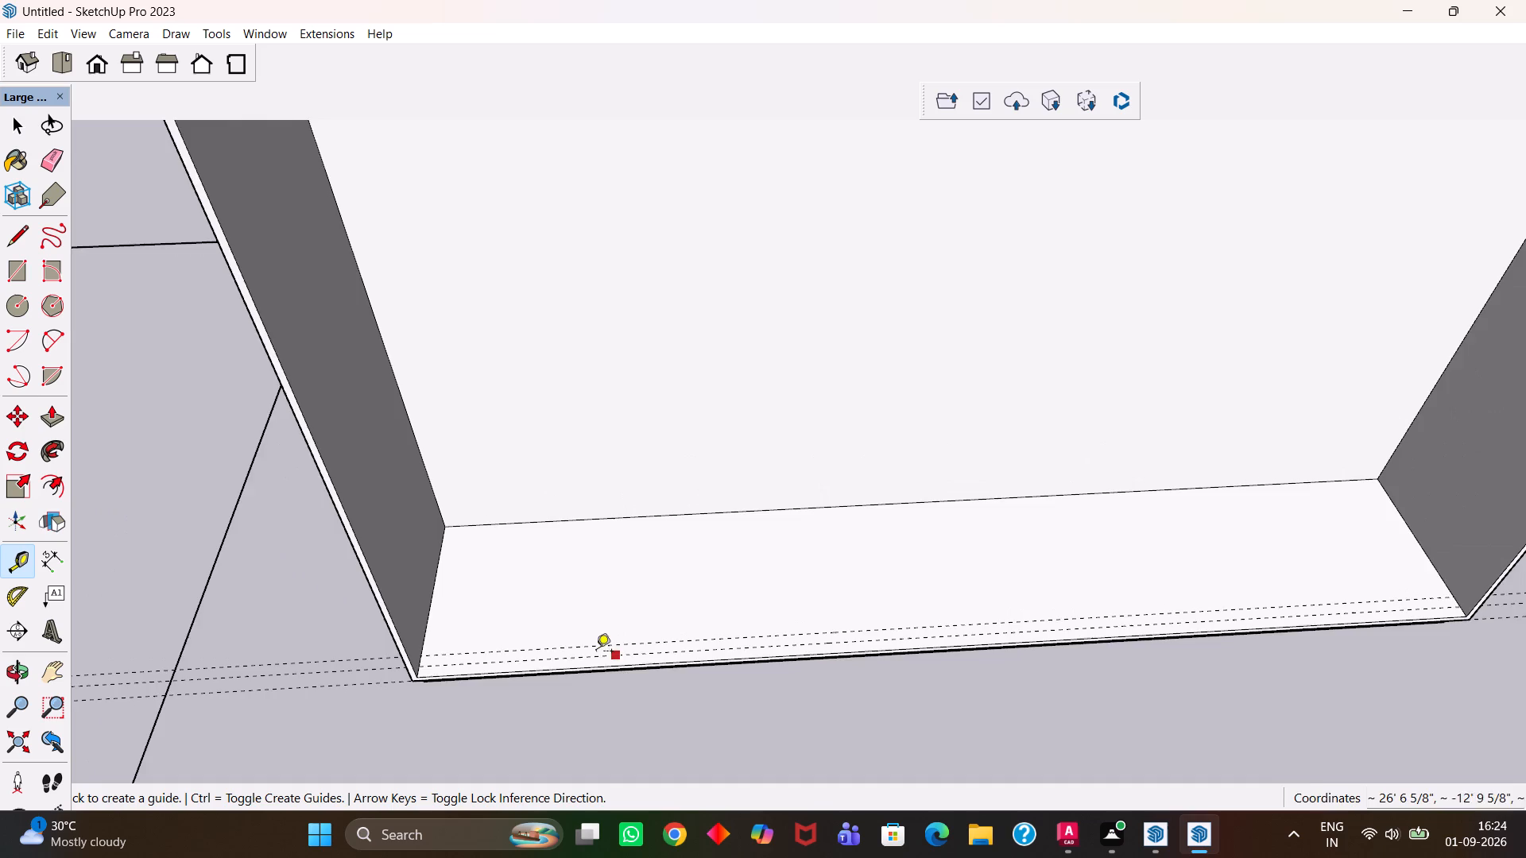
pyautogui.scroll(3, 554, 665)
pyautogui.scroll(3, 427, 686)
pyautogui.press('space')
pyautogui.click(366, 679)
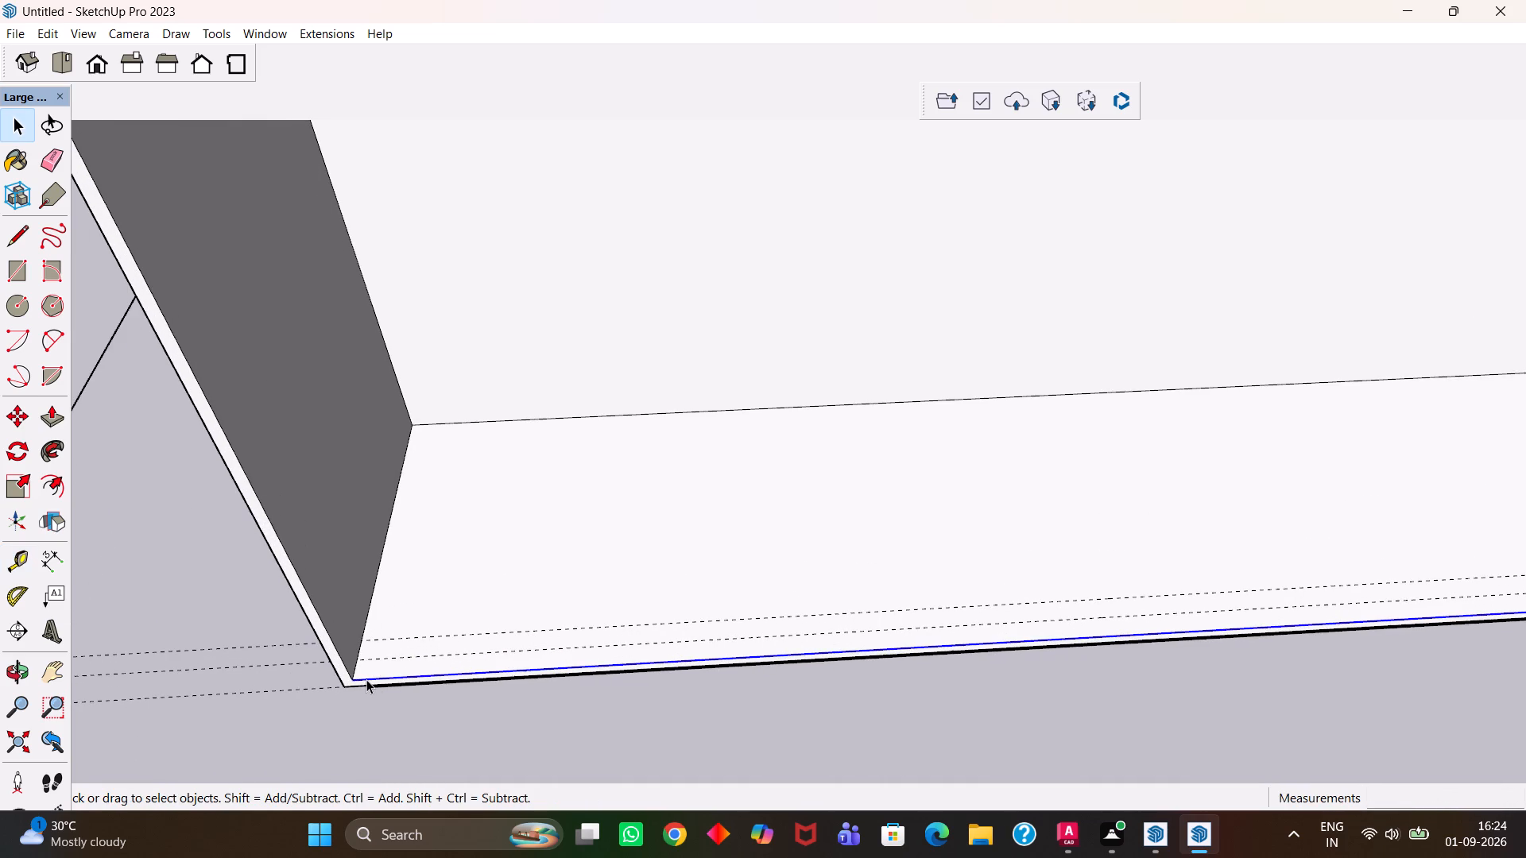
pyautogui.scroll(2, 366, 679)
pyautogui.press('m')
pyautogui.click(352, 680)
pyautogui.scroll(3, 352, 680)
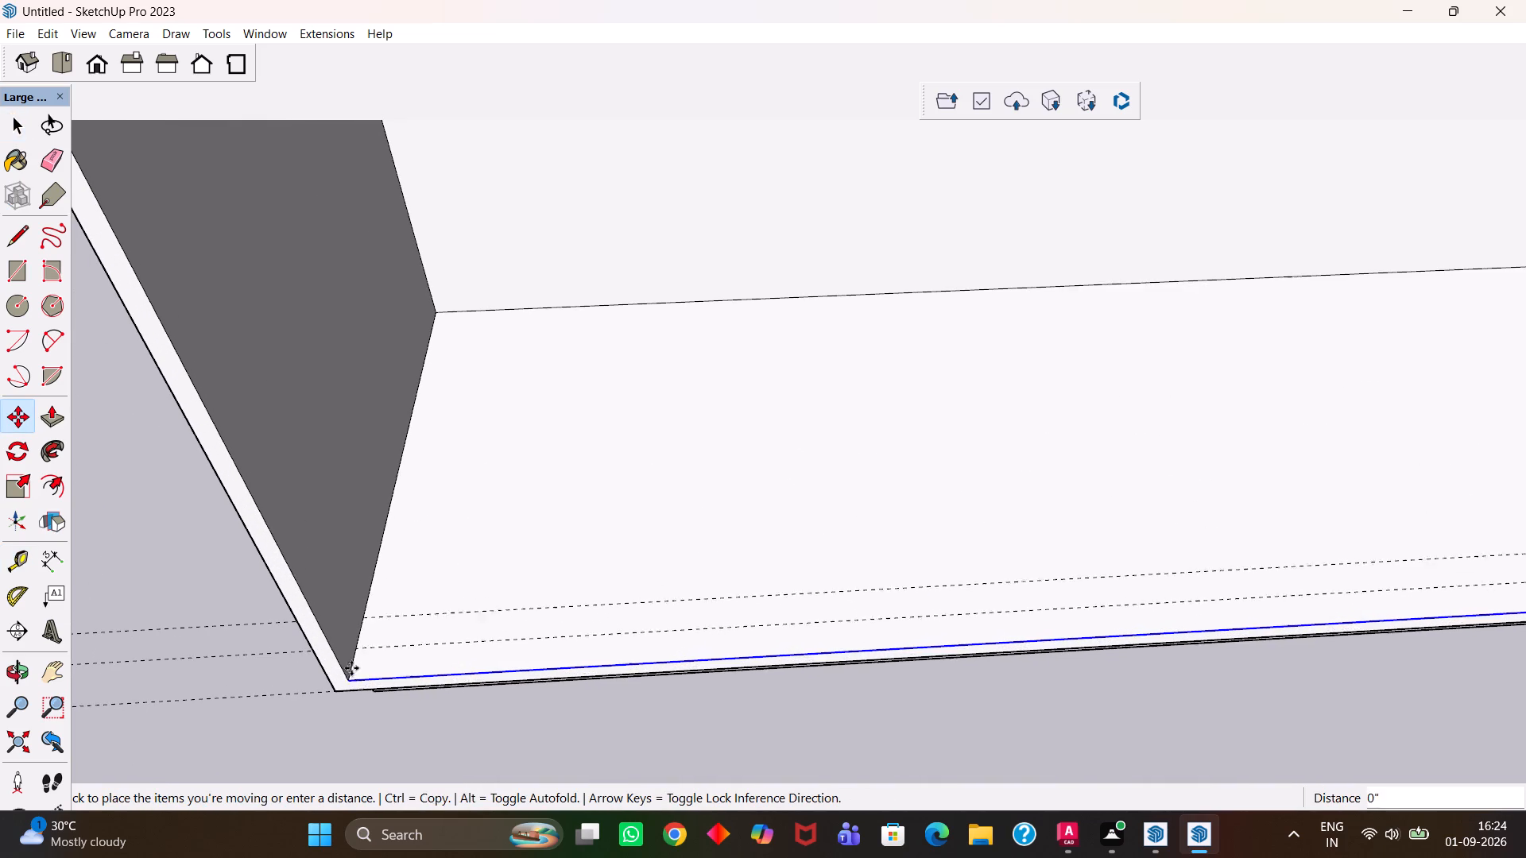
pyautogui.scroll(7, 358, 651)
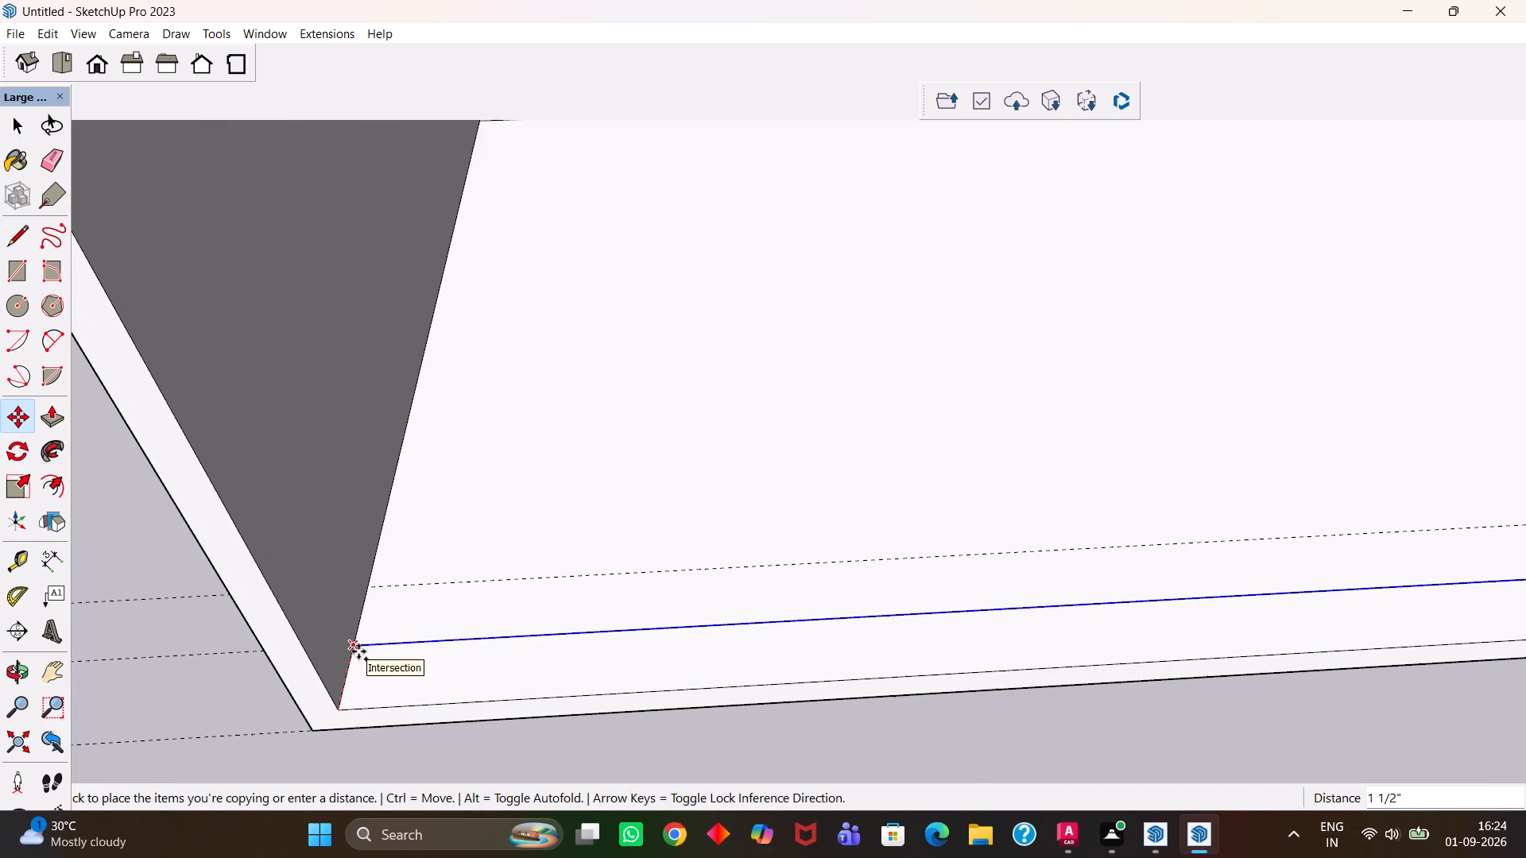
pyautogui.click(358, 651)
pyautogui.click(358, 650)
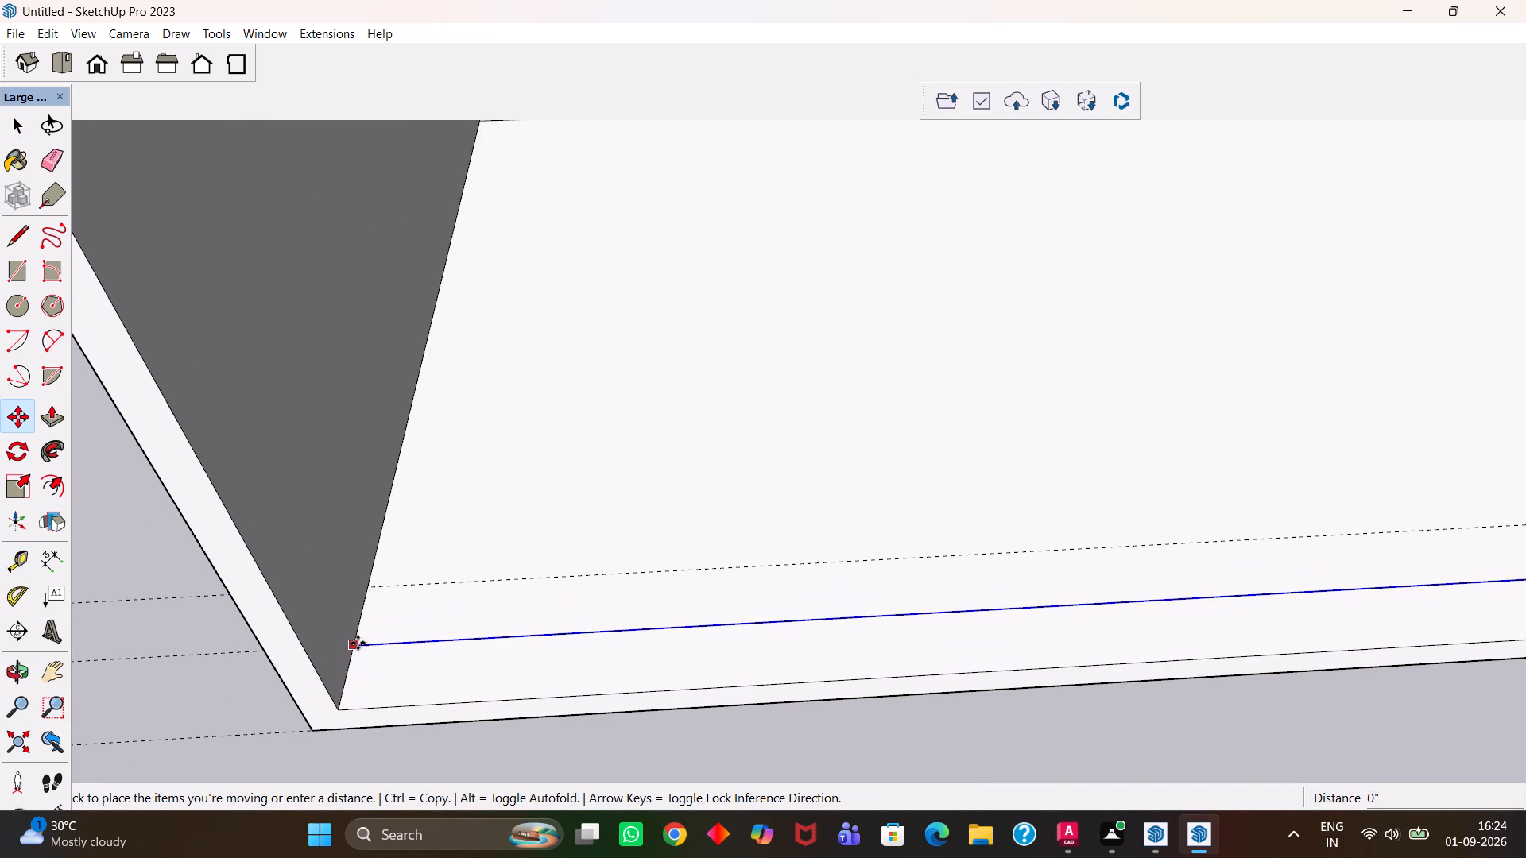
pyautogui.click(370, 586)
# Divide the rear track line on the carcass floor into 4 equal segments.
pyautogui.scroll(-5, 370, 592)
pyautogui.scroll(-4, 440, 606)
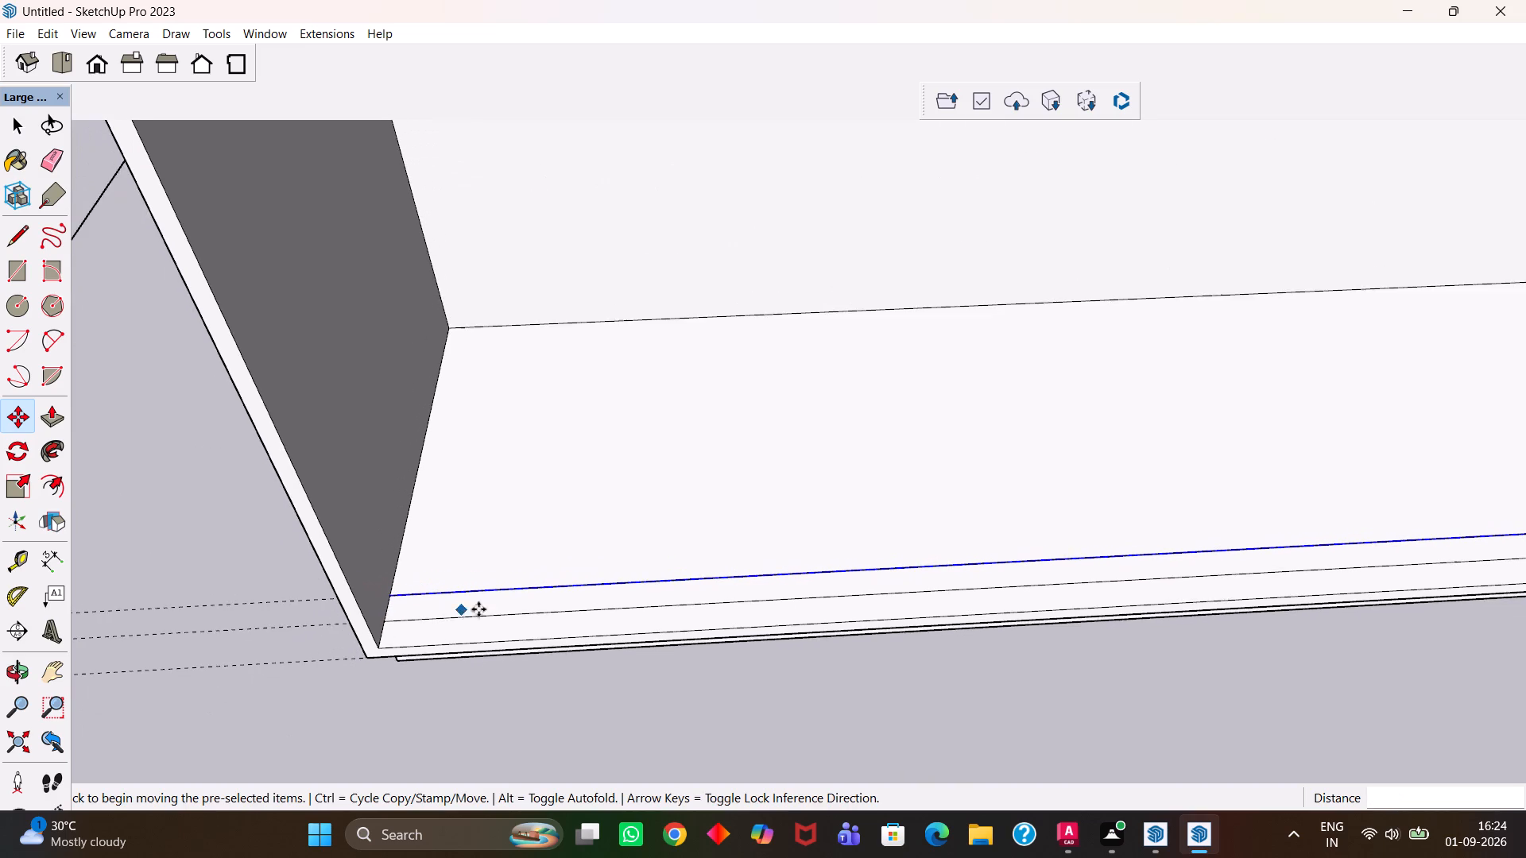
pyautogui.scroll(-4, 509, 605)
pyautogui.press('space')
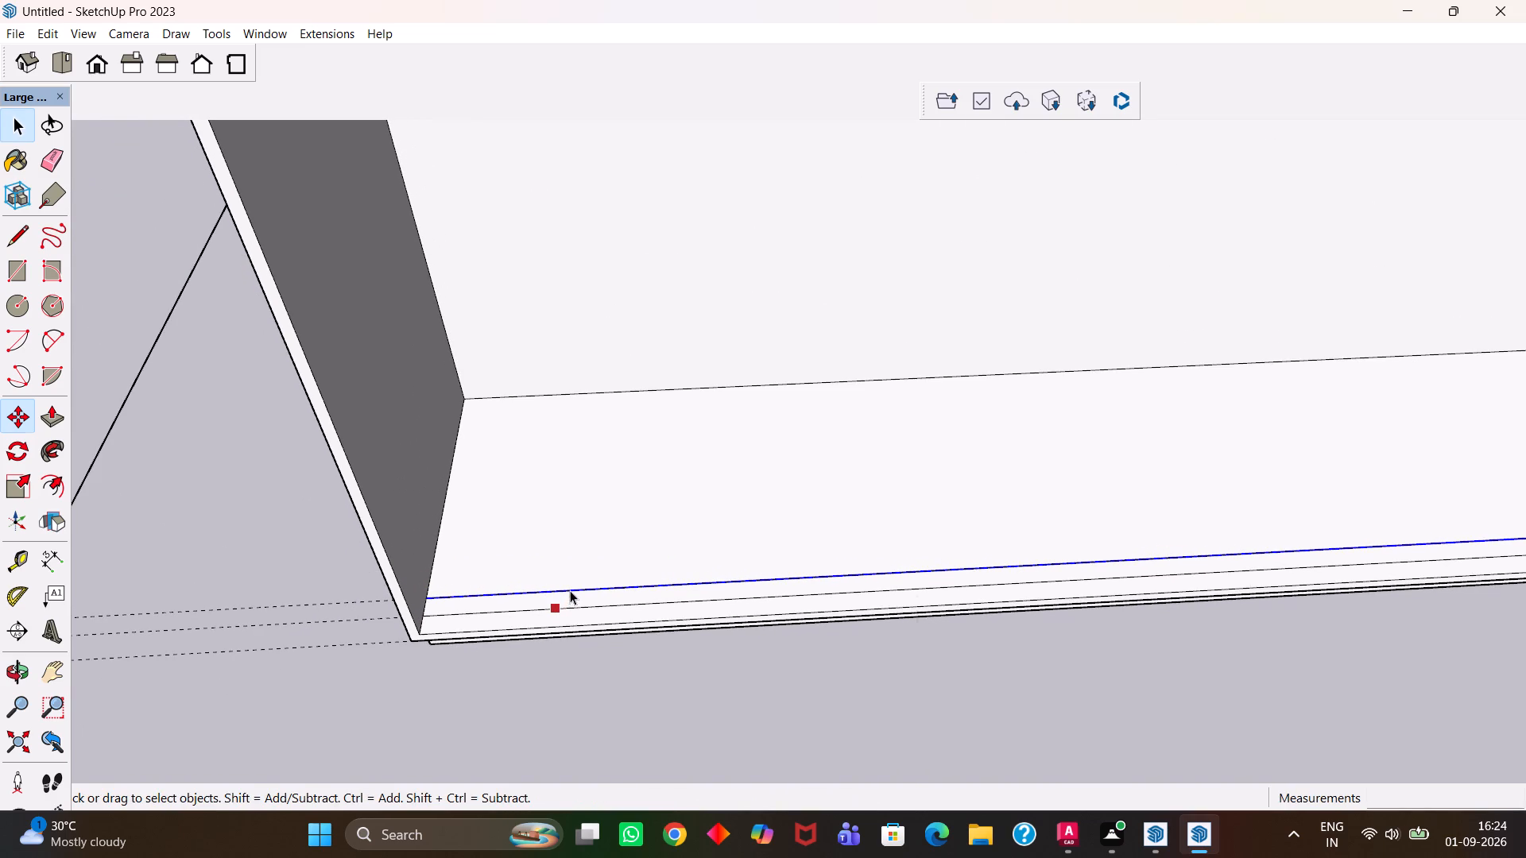
pyautogui.rightClick(570, 590)
pyautogui.click(620, 709)
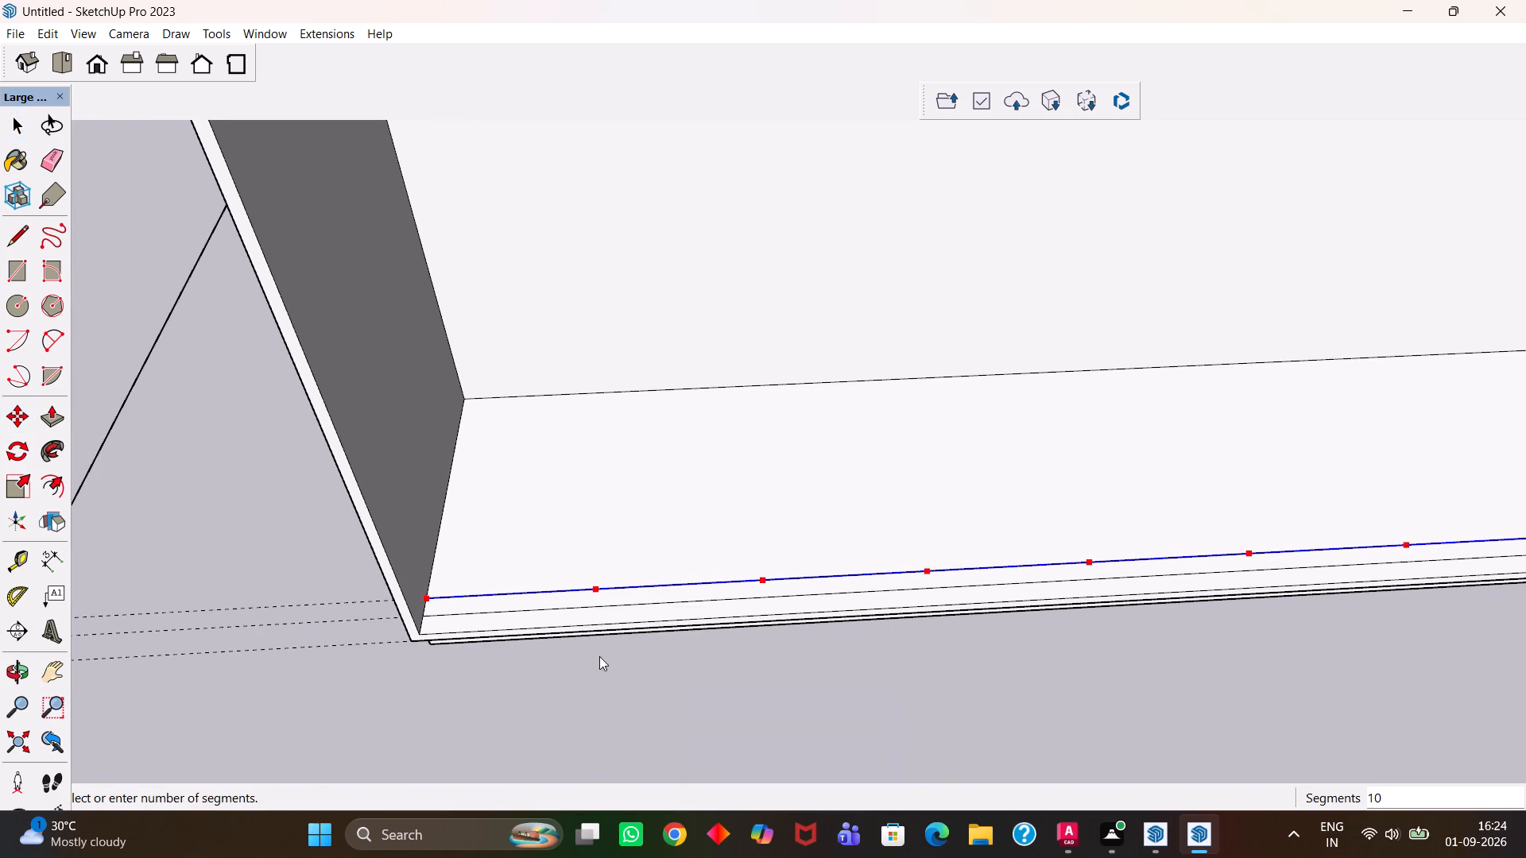
pyautogui.scroll(-4, 599, 655)
pyautogui.scroll(-2, 777, 636)
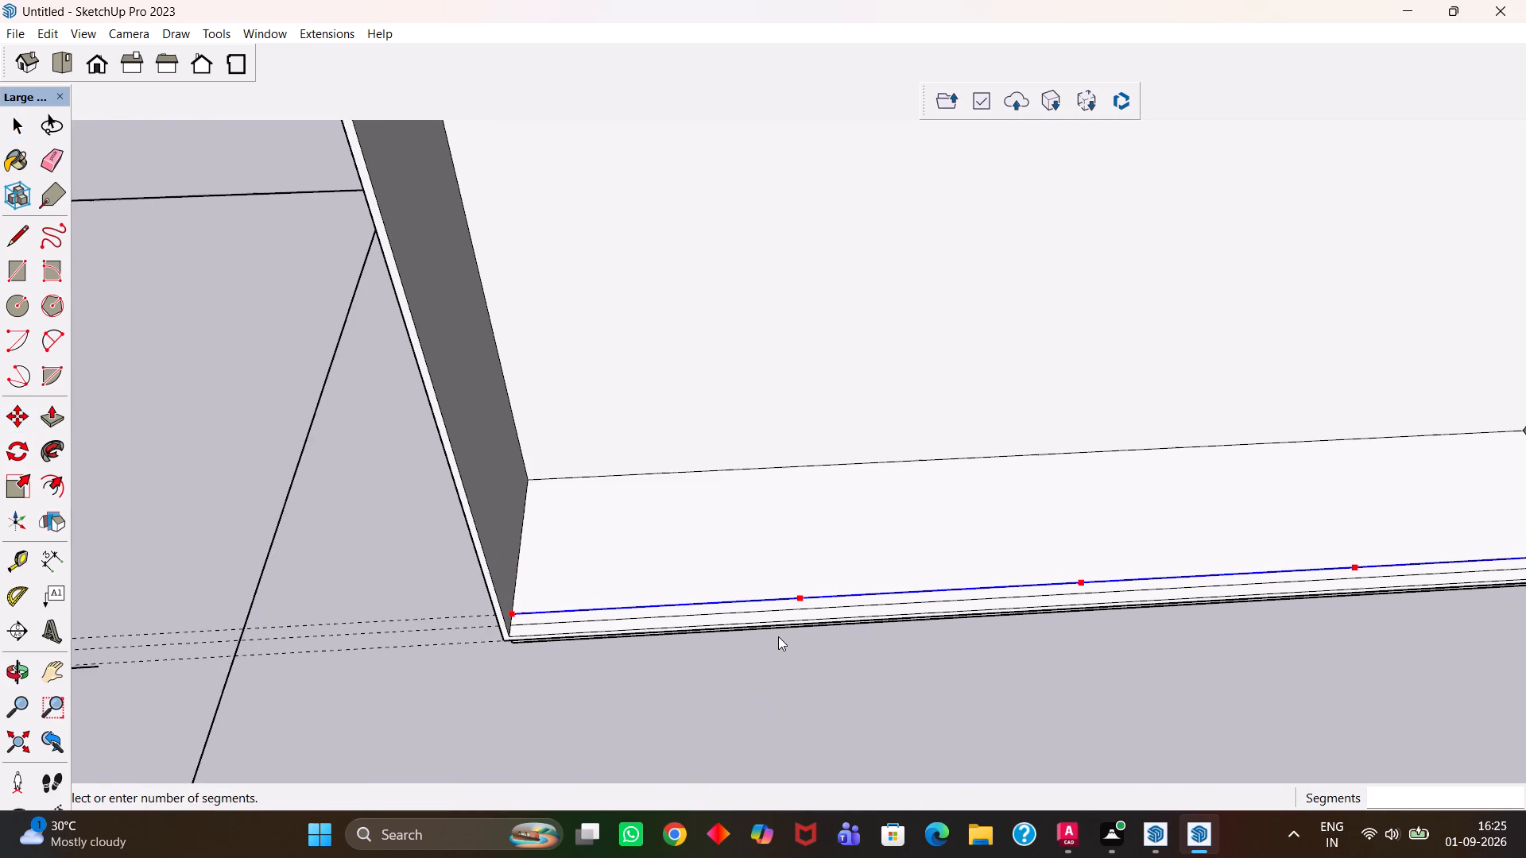
pyautogui.scroll(-2, 778, 636)
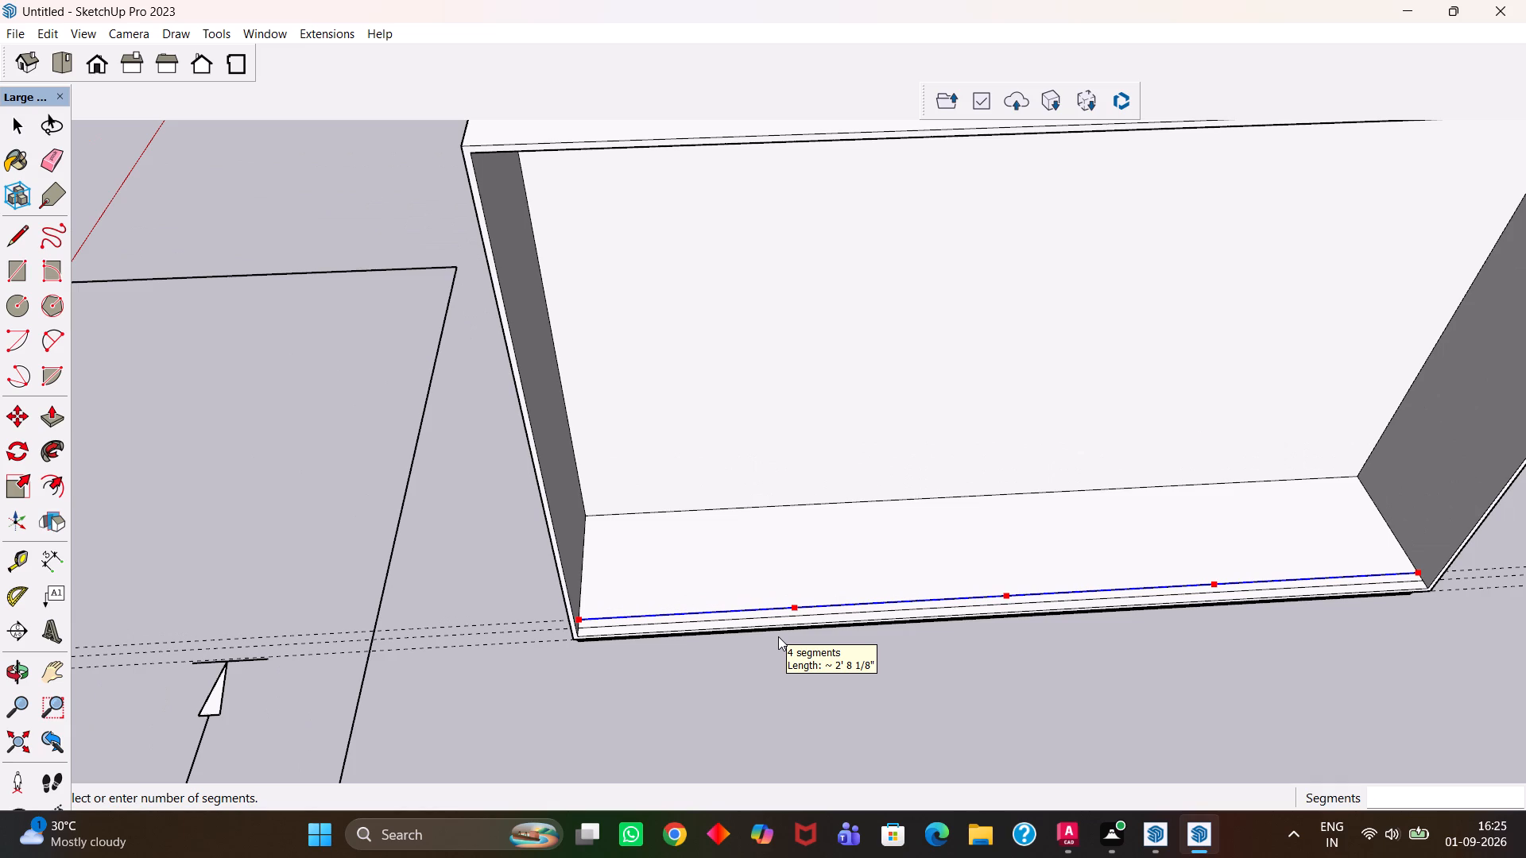
pyautogui.press('Return')
# Draw a short line across the rear track strip at the end of its first quarter segment.
pyautogui.click(779, 607)
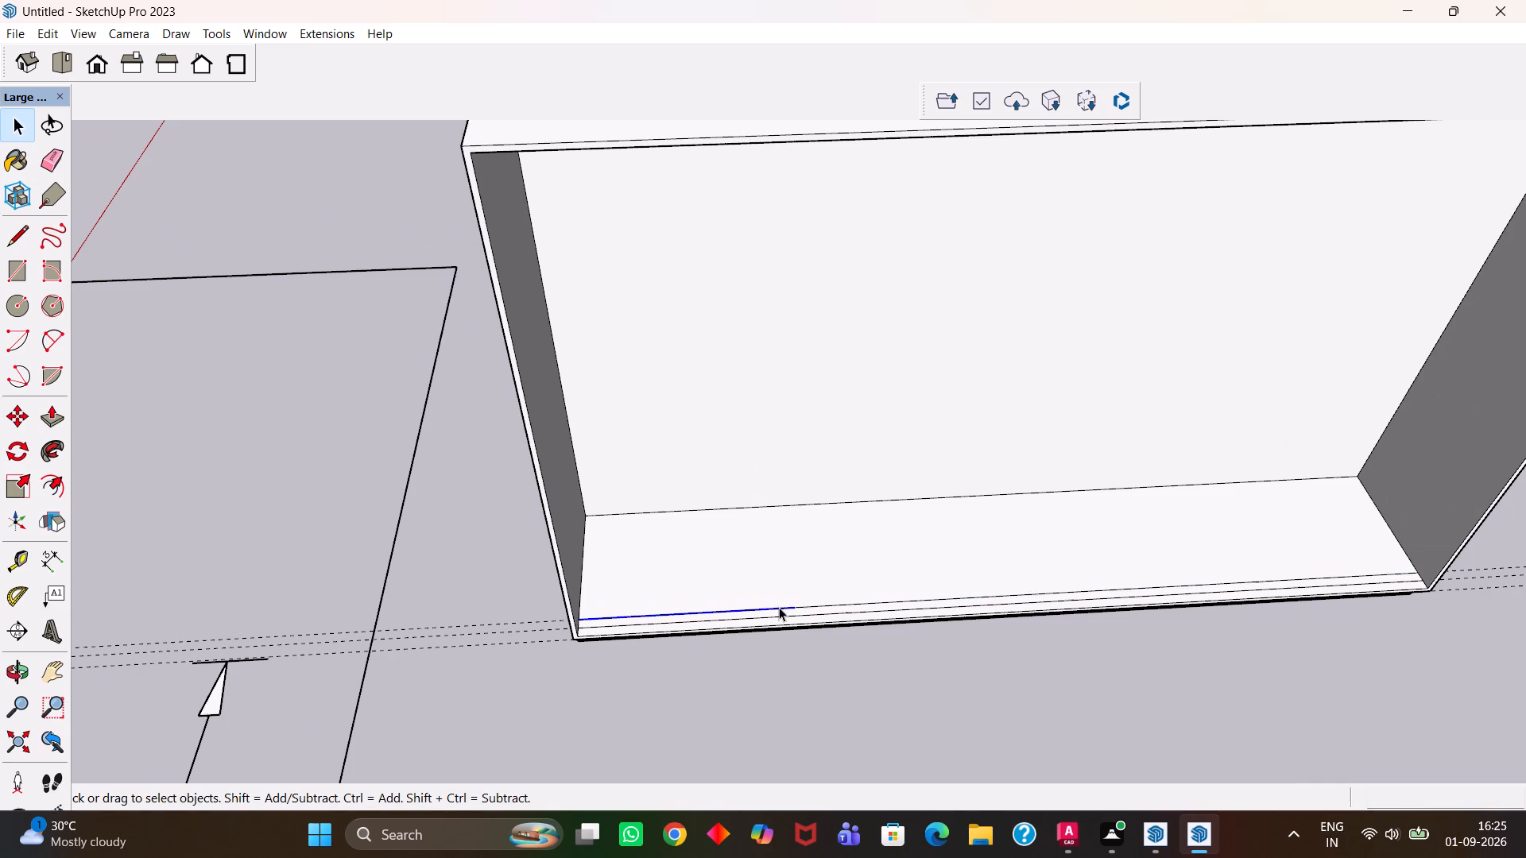
pyautogui.scroll(7, 781, 607)
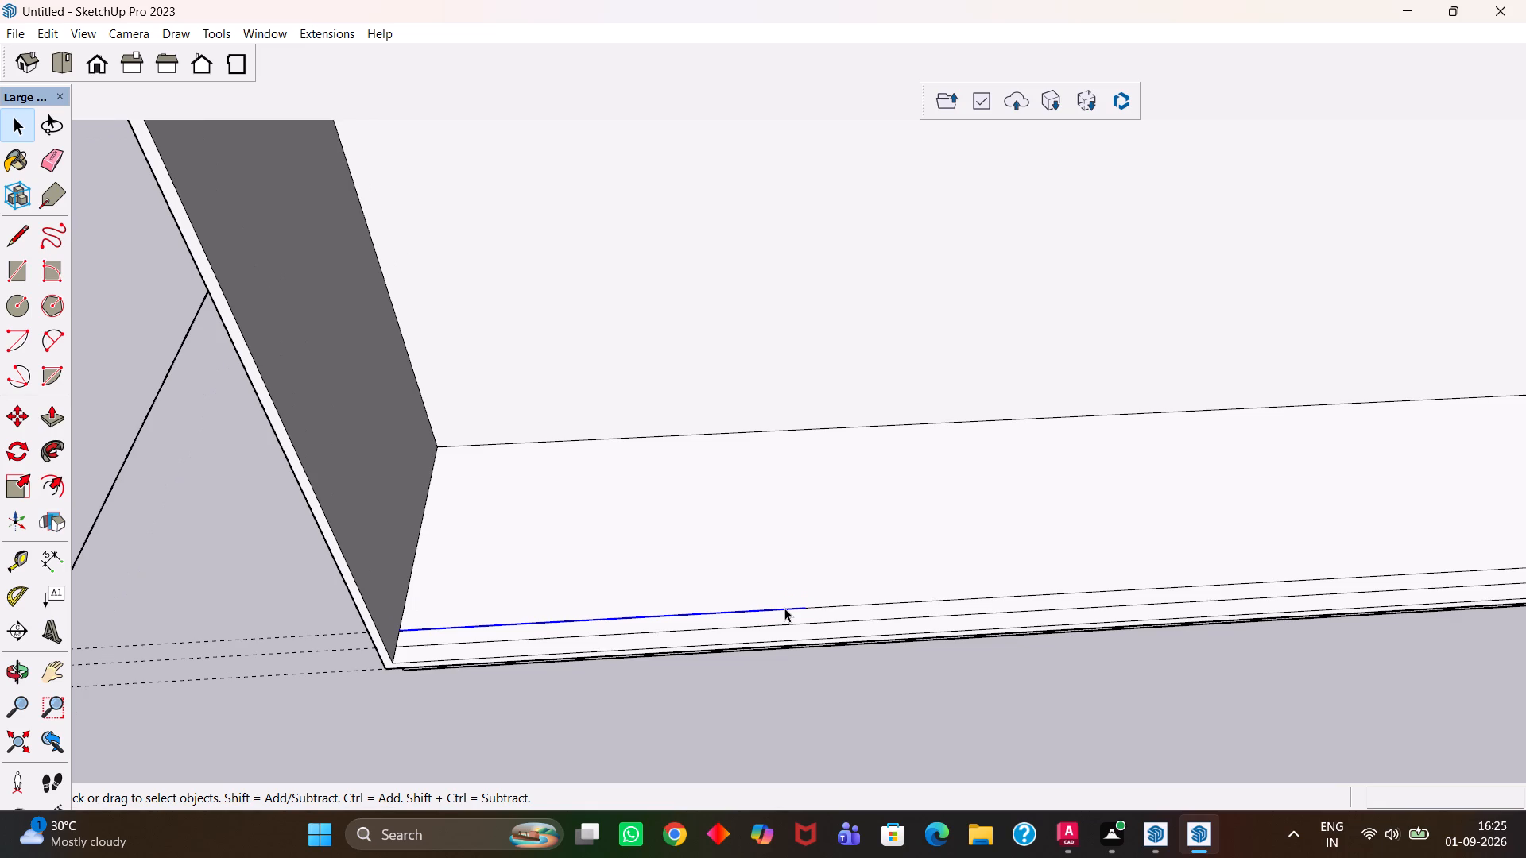
pyautogui.scroll(2, 784, 608)
pyautogui.press('l')
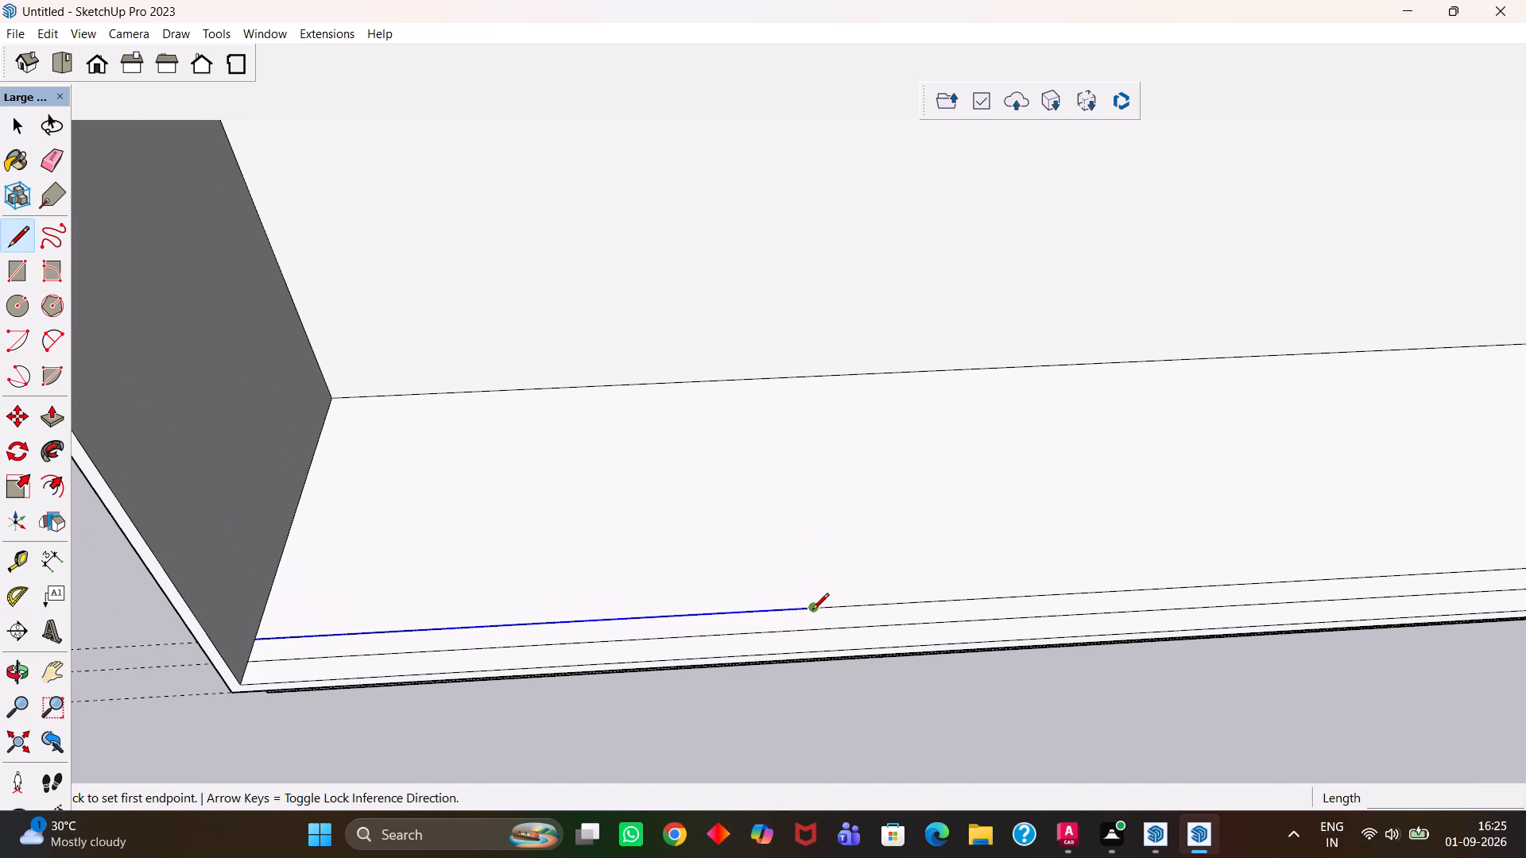
pyautogui.click(812, 611)
pyautogui.click(823, 632)
# Copy the quarter-length rear track strip face to about 1' 3" away, in front of the carcass.
pyautogui.press('space')
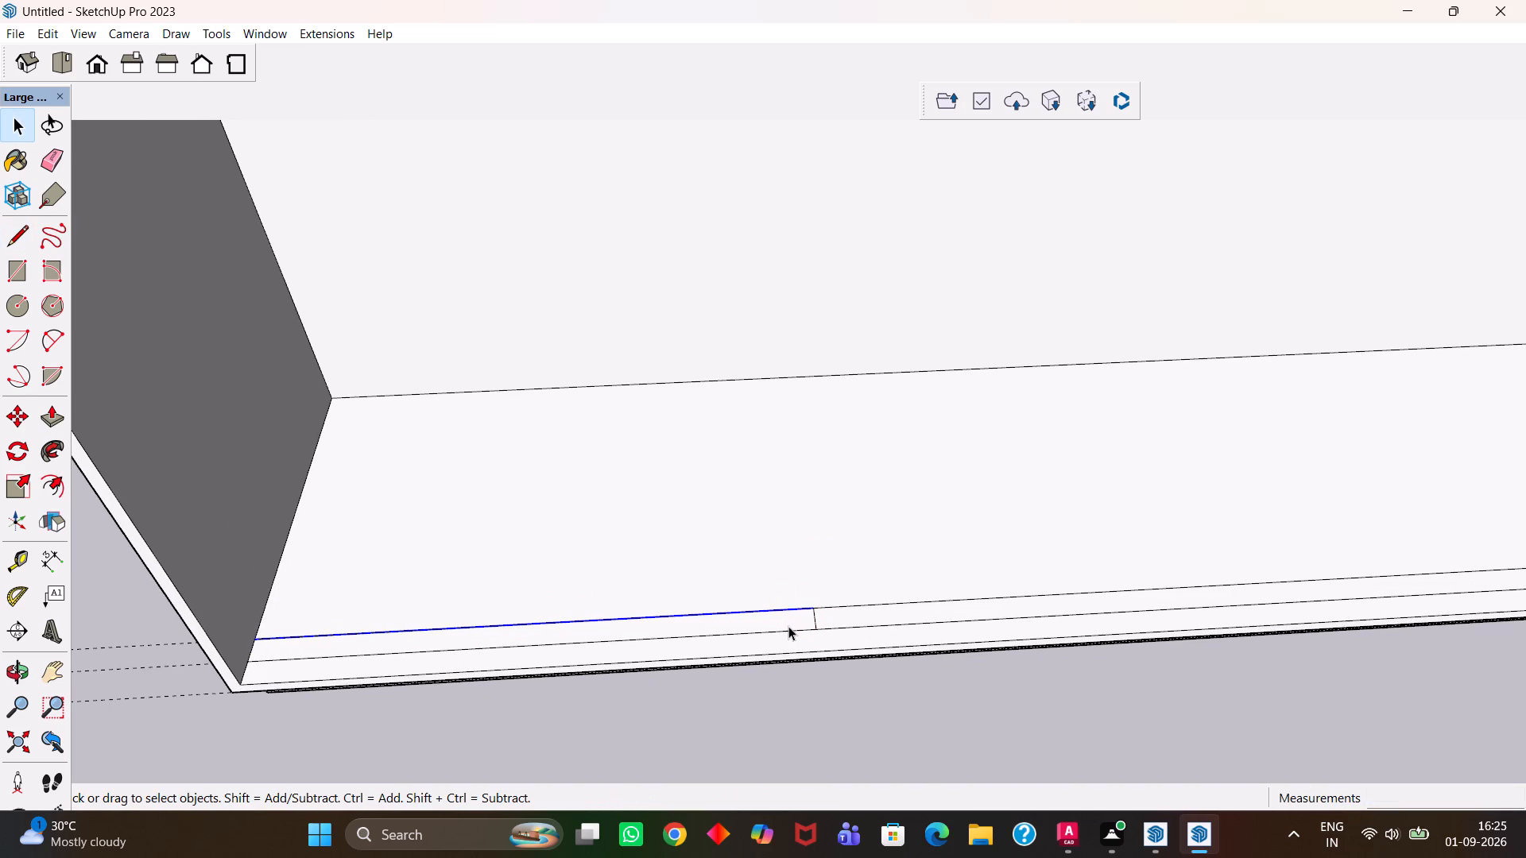
pyautogui.click(784, 624)
pyautogui.scroll(-9, 784, 624)
pyautogui.press('m')
pyautogui.click(784, 624)
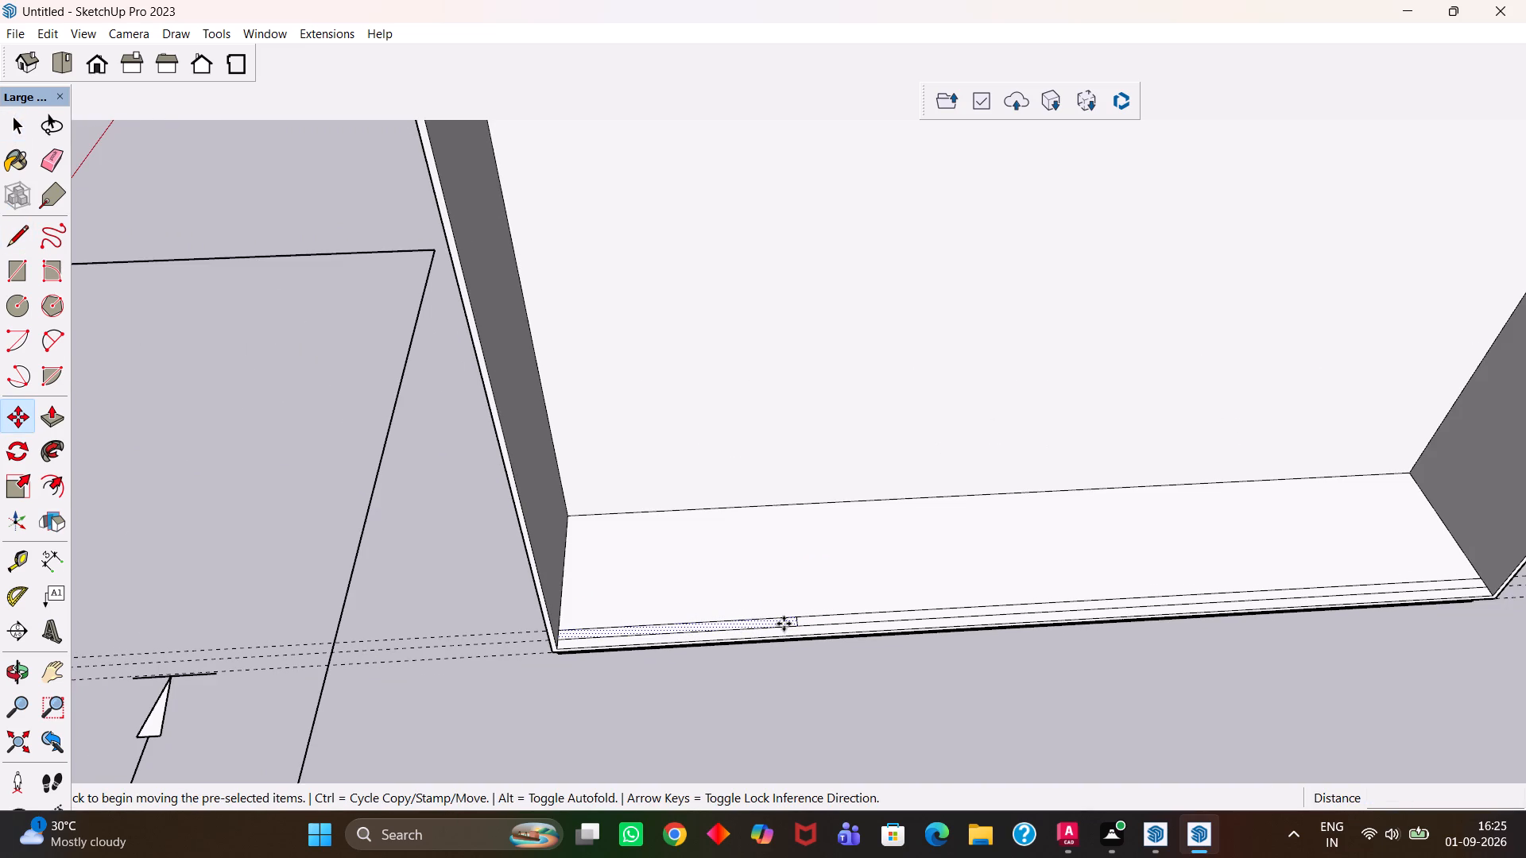
pyautogui.click(851, 711)
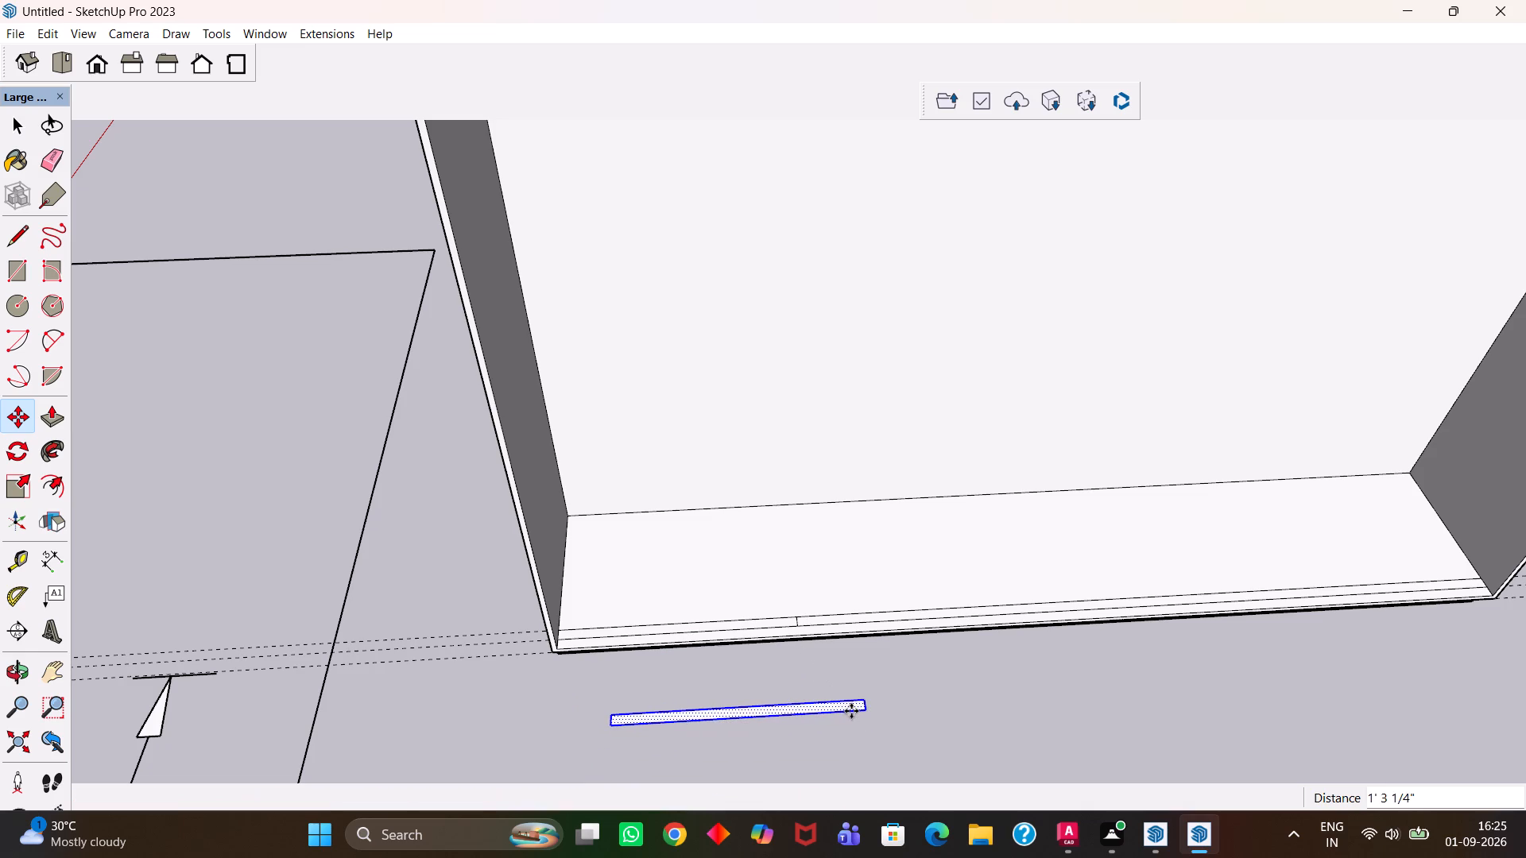
# Extrude the copied strip upward about 7' 1 9/16" to form a sliding door panel.
pyautogui.scroll(-3, 840, 707)
pyautogui.press('p')
pyautogui.click(838, 707)
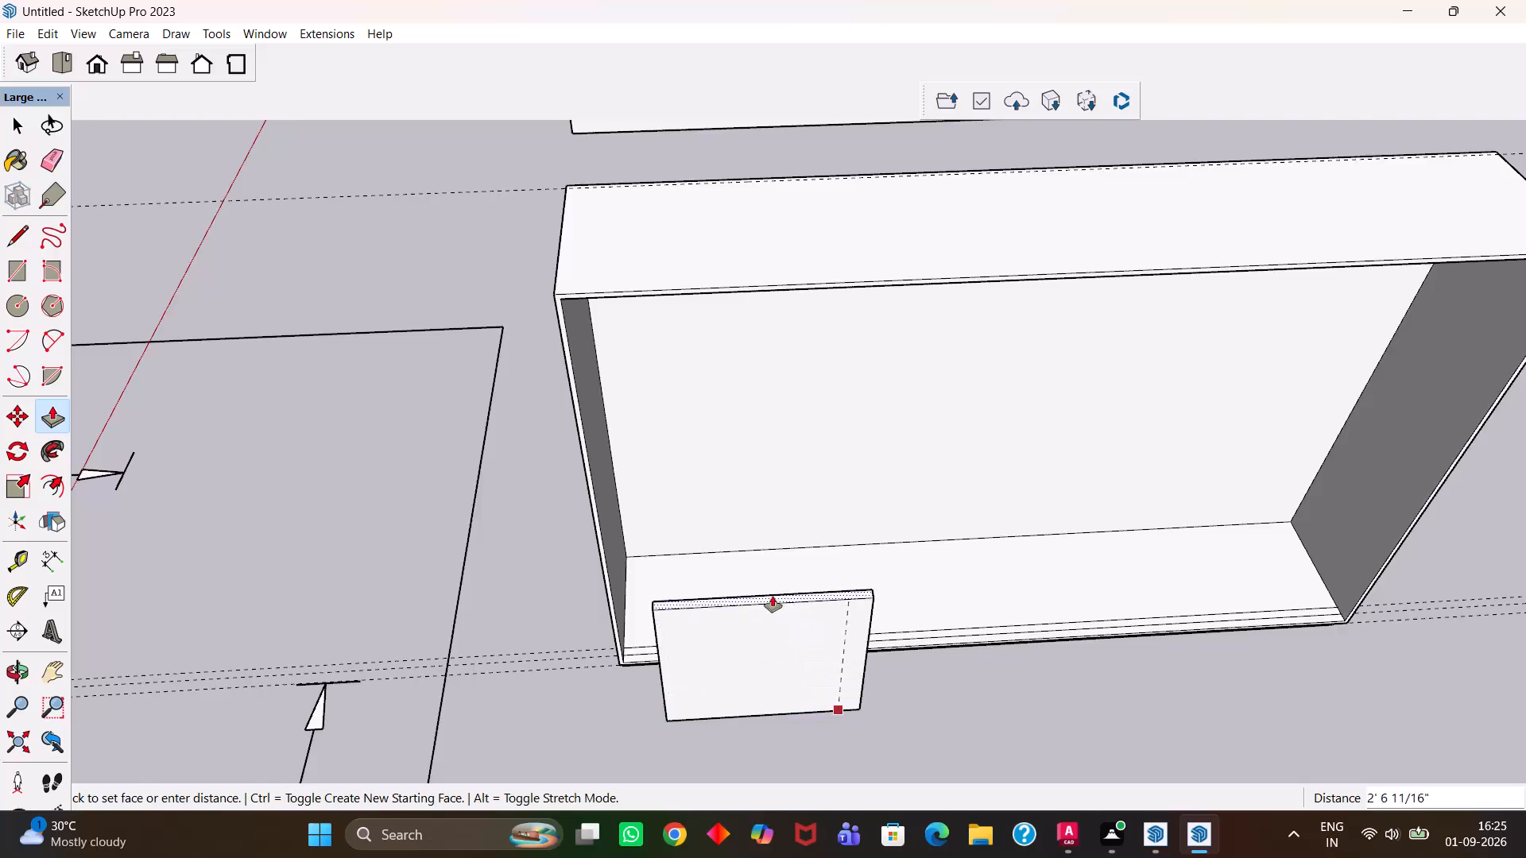
pyautogui.scroll(-5, 773, 596)
pyautogui.click(654, 450)
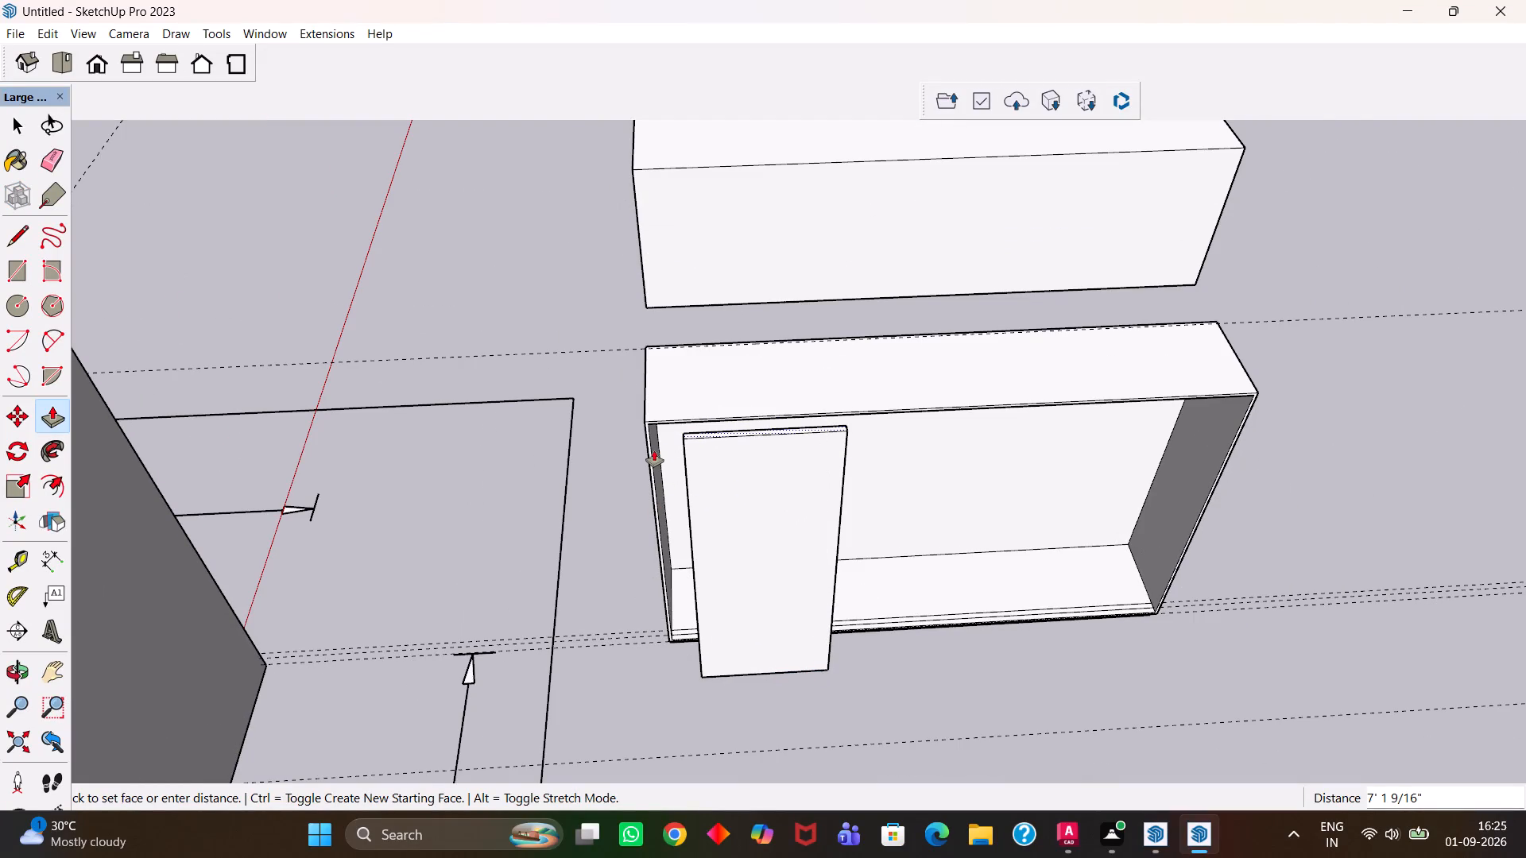
# Make the entire door panel a group.
pyautogui.moveTo(742, 579); pyautogui.dragTo(752, 624, button='middle')
pyautogui.press('space')
pyautogui.tripleClick(755, 618)
pyautogui.click(755, 618)
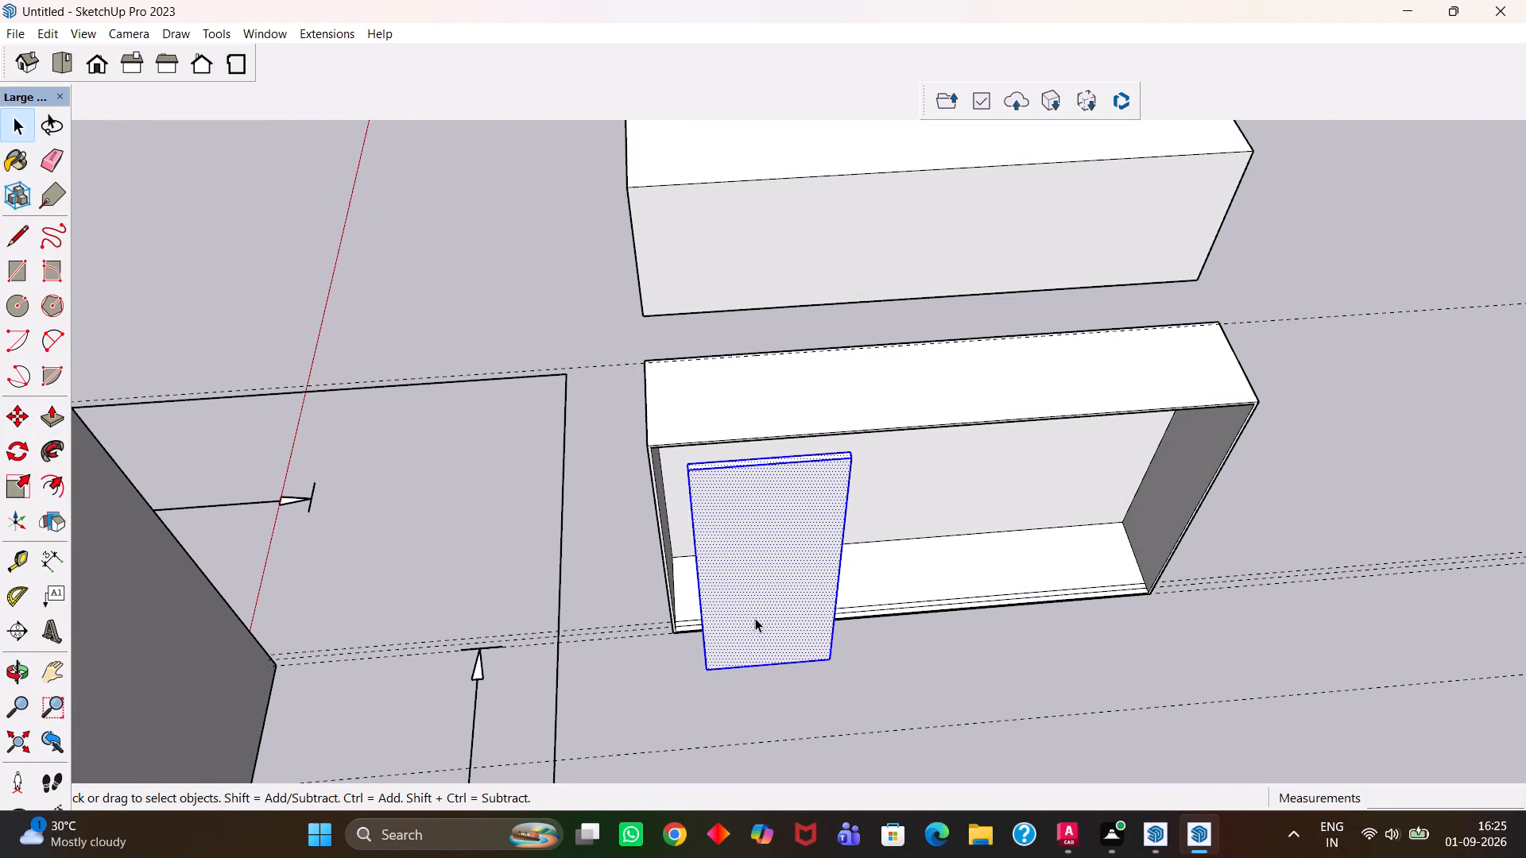
pyautogui.click(755, 618)
pyautogui.rightClick(755, 617)
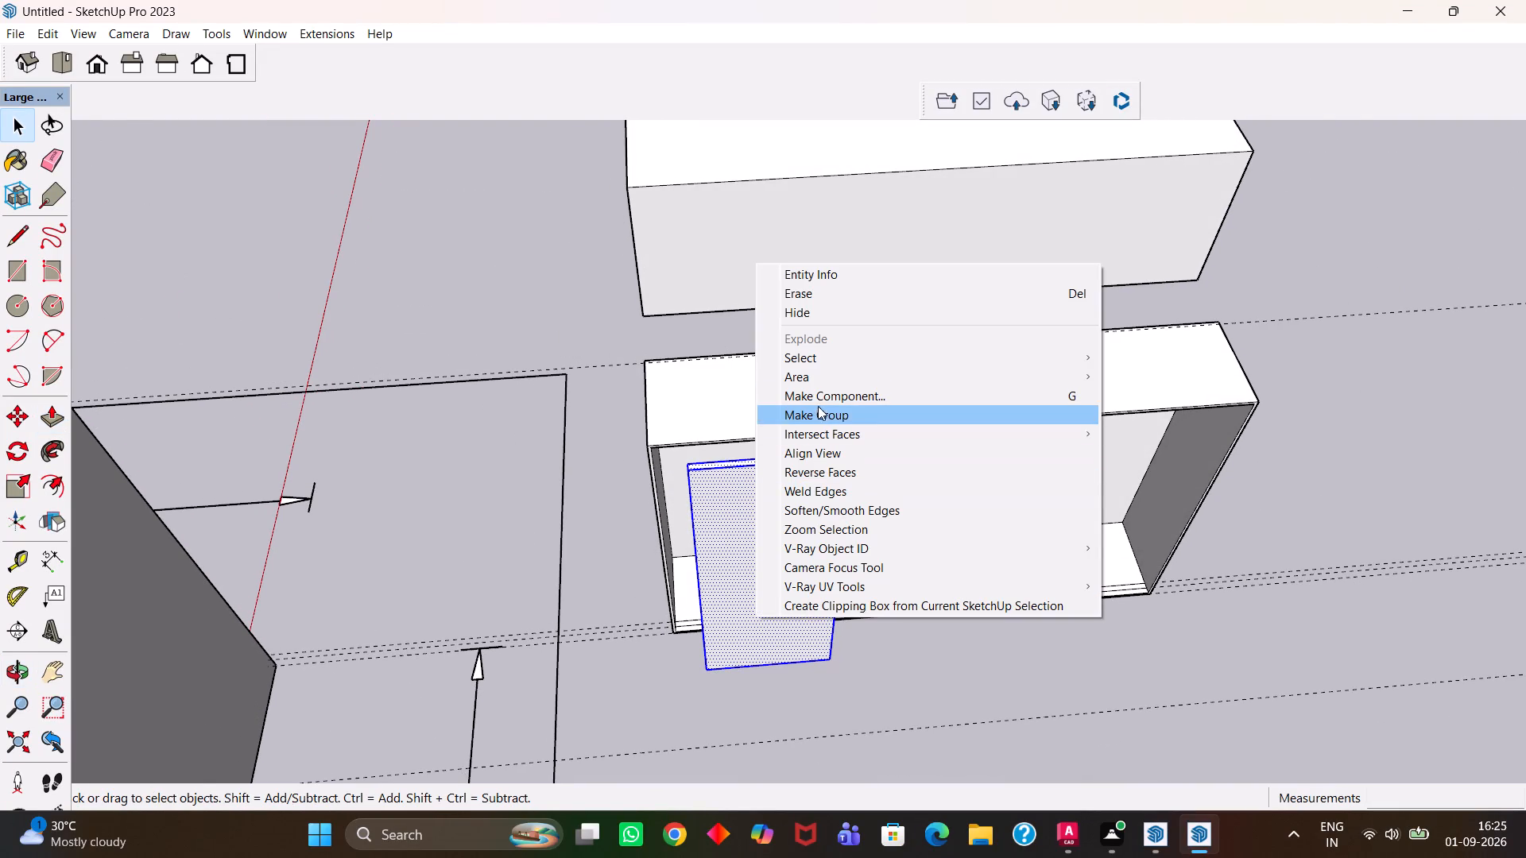
pyautogui.click(827, 417)
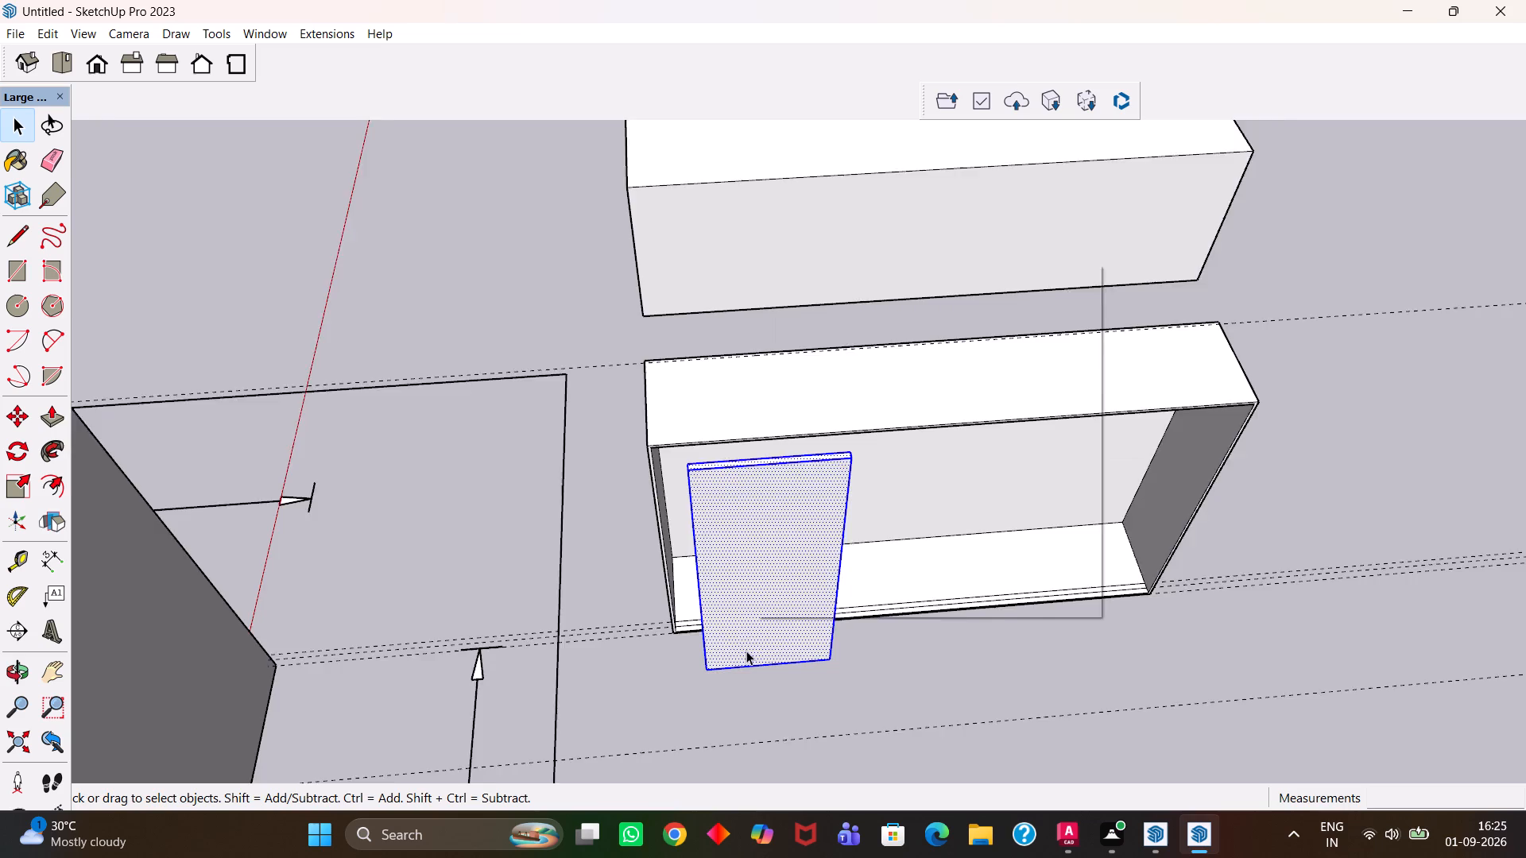
# Move the door panel group by its bottom front corner to the carcass opening's lower left inner corner.
pyautogui.scroll(3, 746, 654)
pyautogui.moveTo(715, 672); pyautogui.dragTo(895, 642, button='middle')
pyautogui.scroll(1, 842, 675)
pyautogui.scroll(3, 758, 695)
pyautogui.press('m')
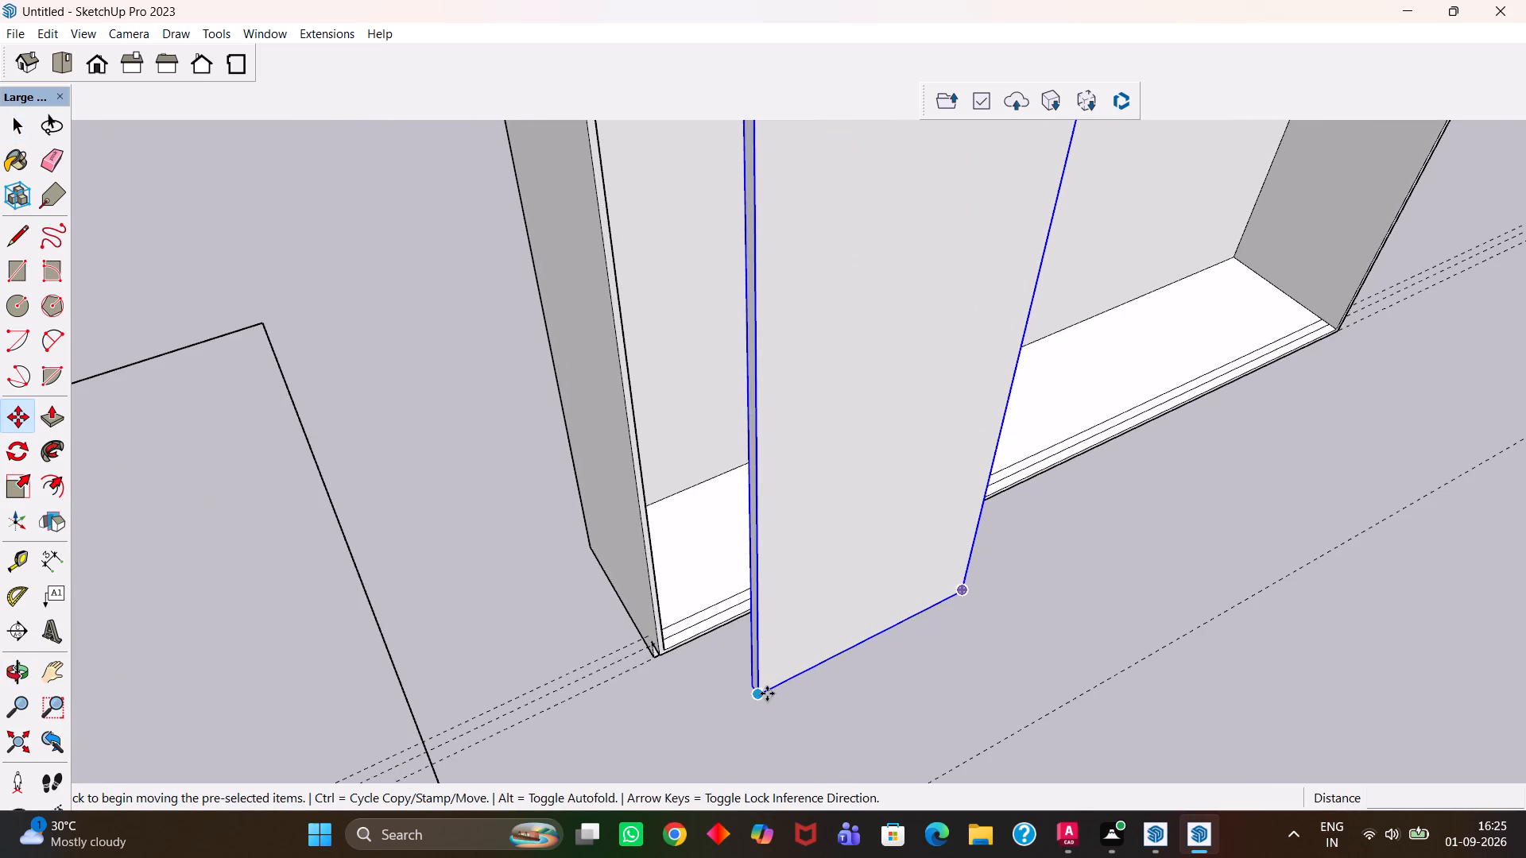
pyautogui.click(765, 690)
pyautogui.scroll(7, 695, 593)
pyautogui.moveTo(665, 678); pyautogui.dragTo(621, 670, button='middle')
pyautogui.scroll(1, 636, 682)
pyautogui.click(610, 682)
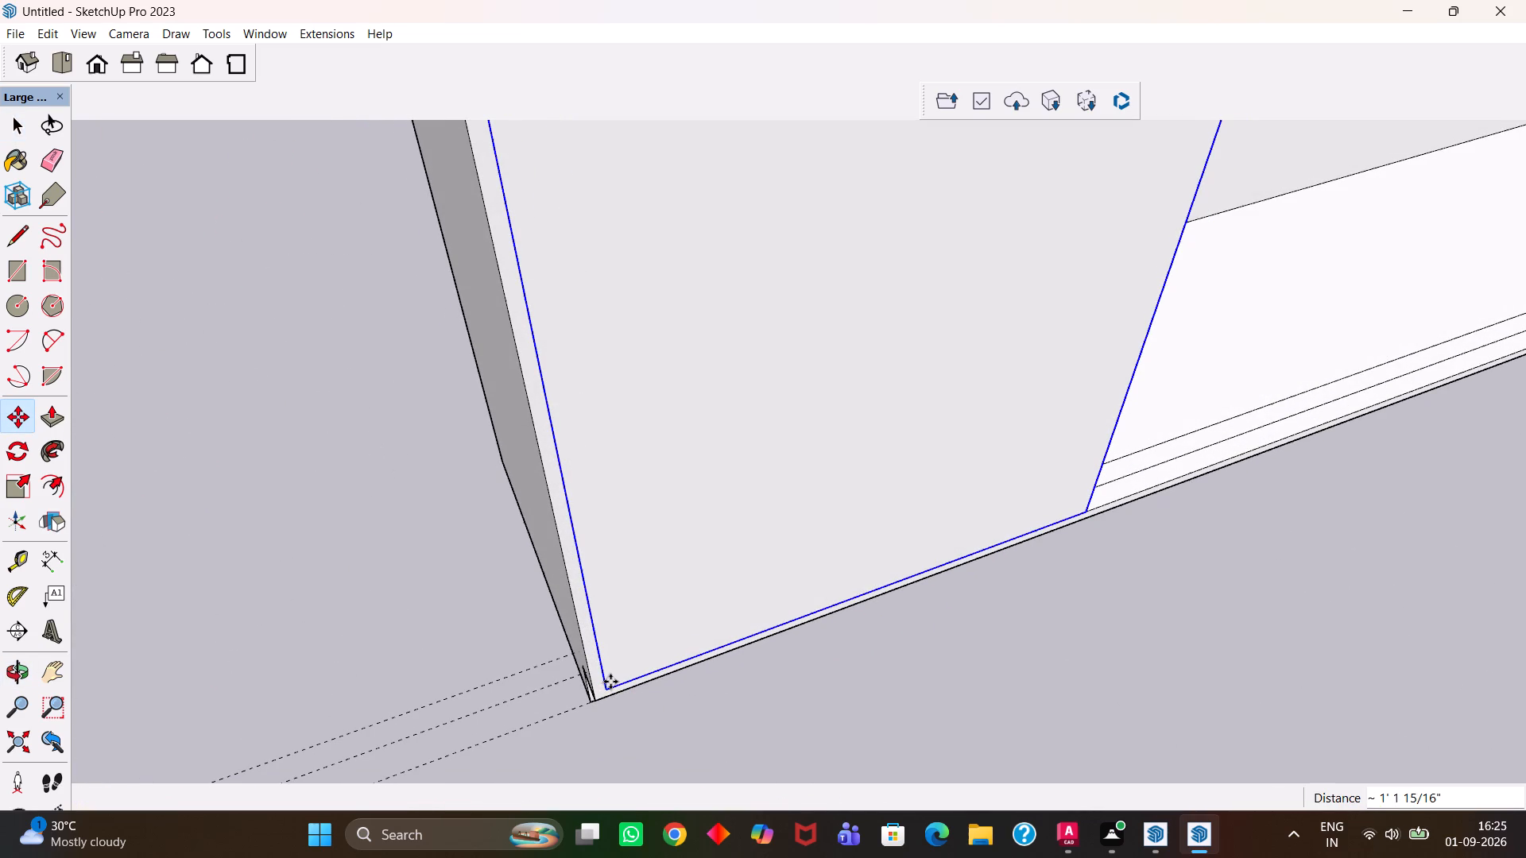
# Push the sliding door panel's top face down to the underside of the carcass top, inside its group.
pyautogui.press('h')
pyautogui.scroll(-15, 610, 682)
pyautogui.moveTo(725, 667); pyautogui.dragTo(684, 695, button='middle')
pyautogui.scroll(1, 707, 673)
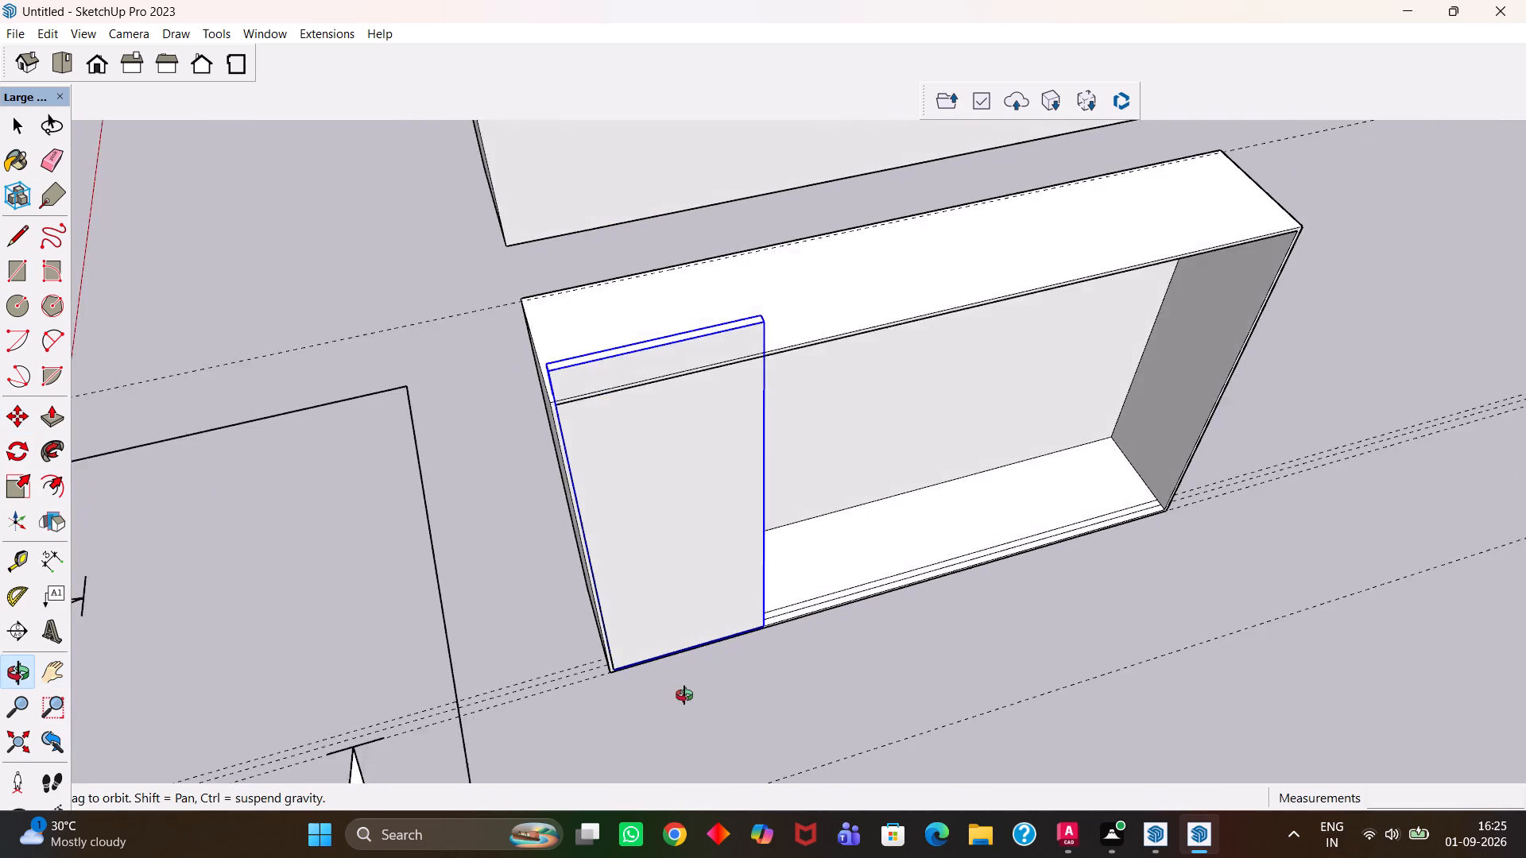
pyautogui.moveTo(684, 695); pyautogui.dragTo(706, 739, button='middle')
pyautogui.scroll(10, 677, 422)
pyautogui.press('space')
pyautogui.doubleClick(679, 380)
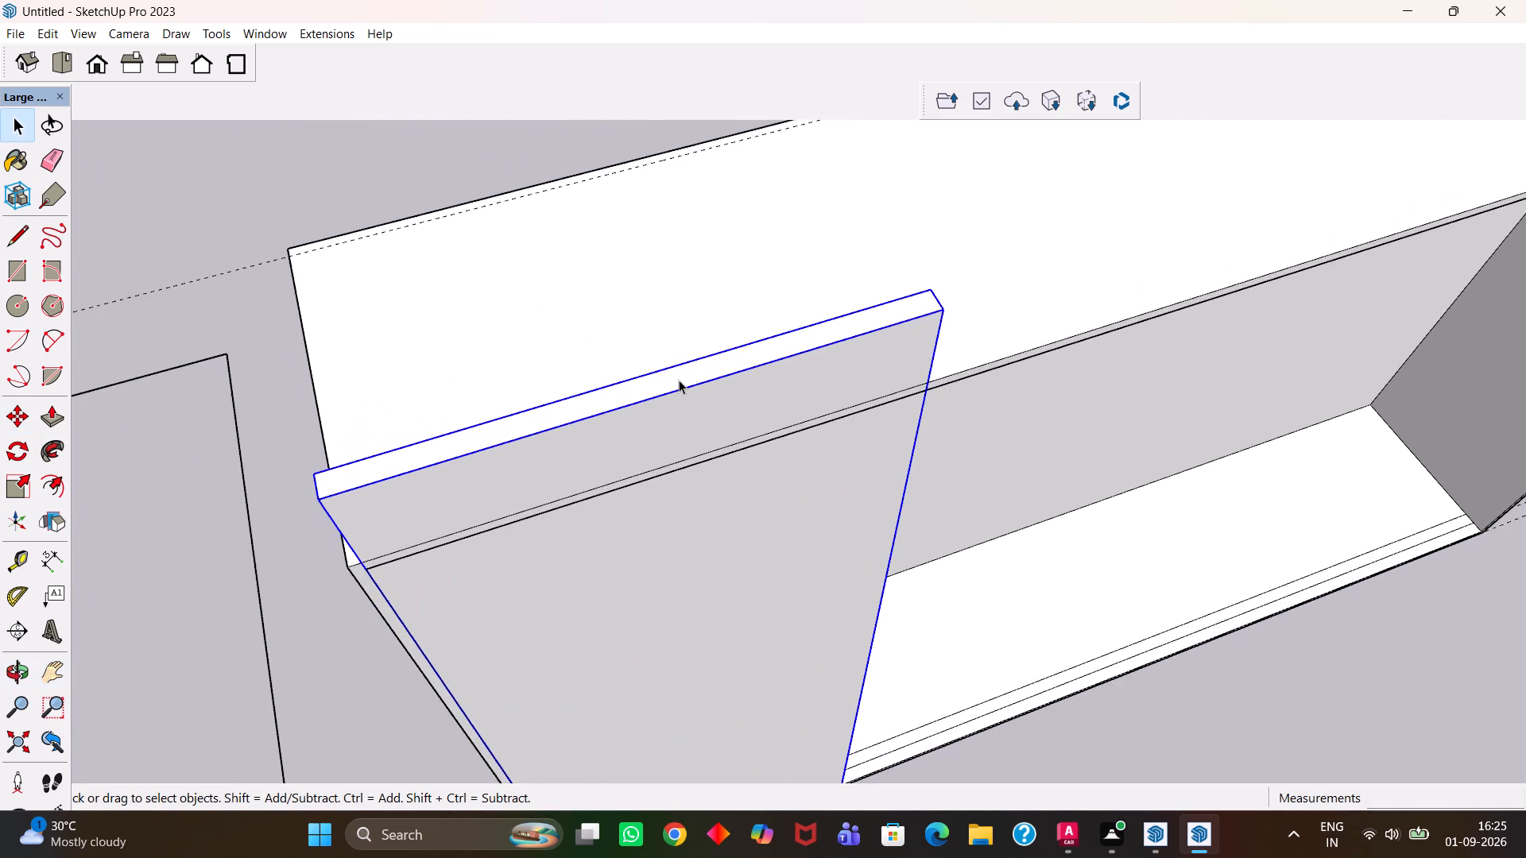
pyautogui.click(680, 373)
pyautogui.press('p')
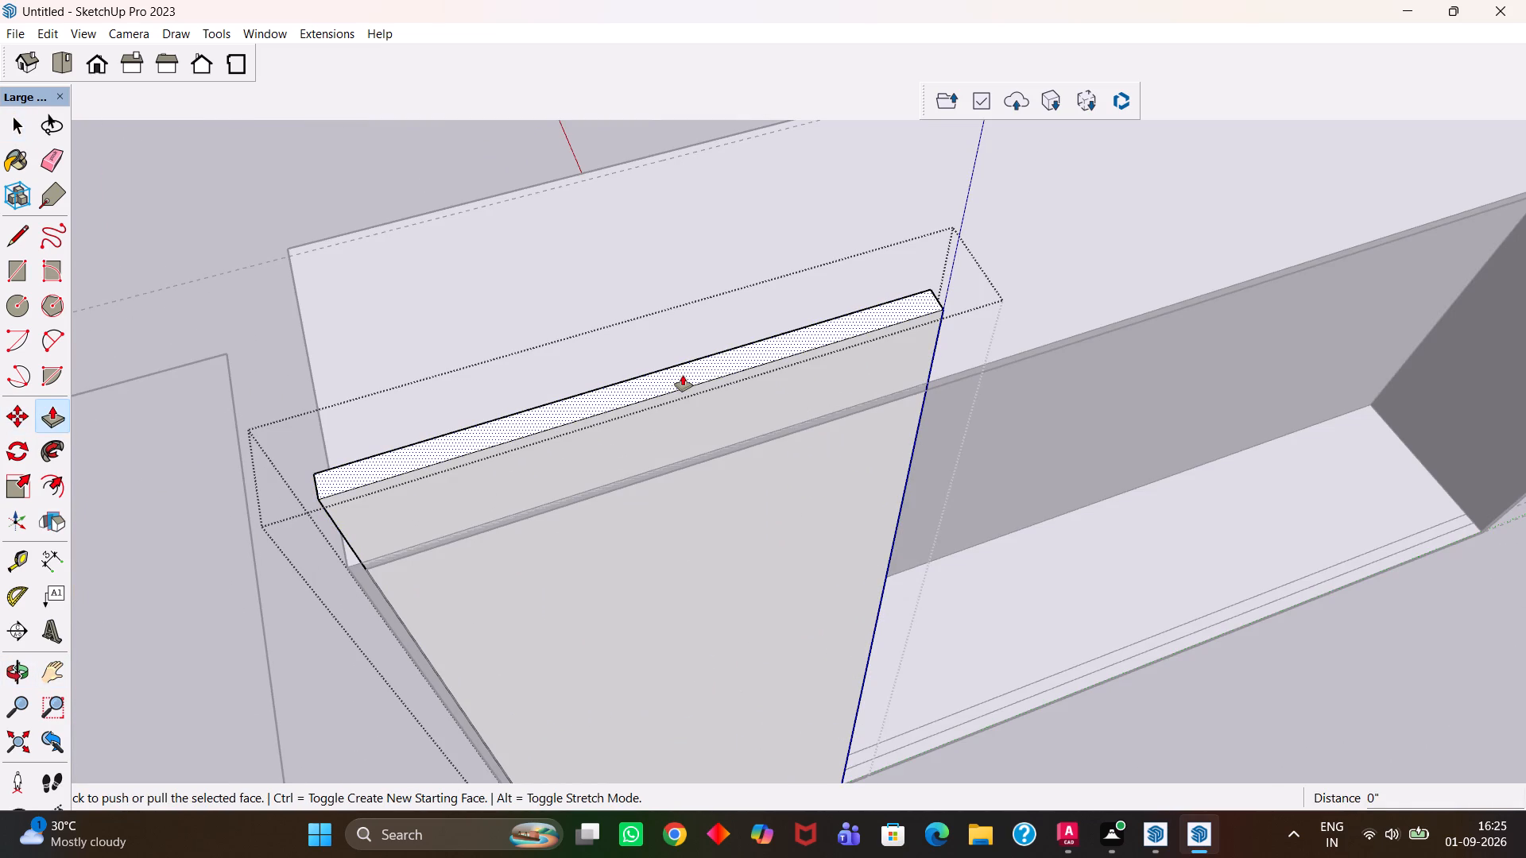
pyautogui.click(683, 375)
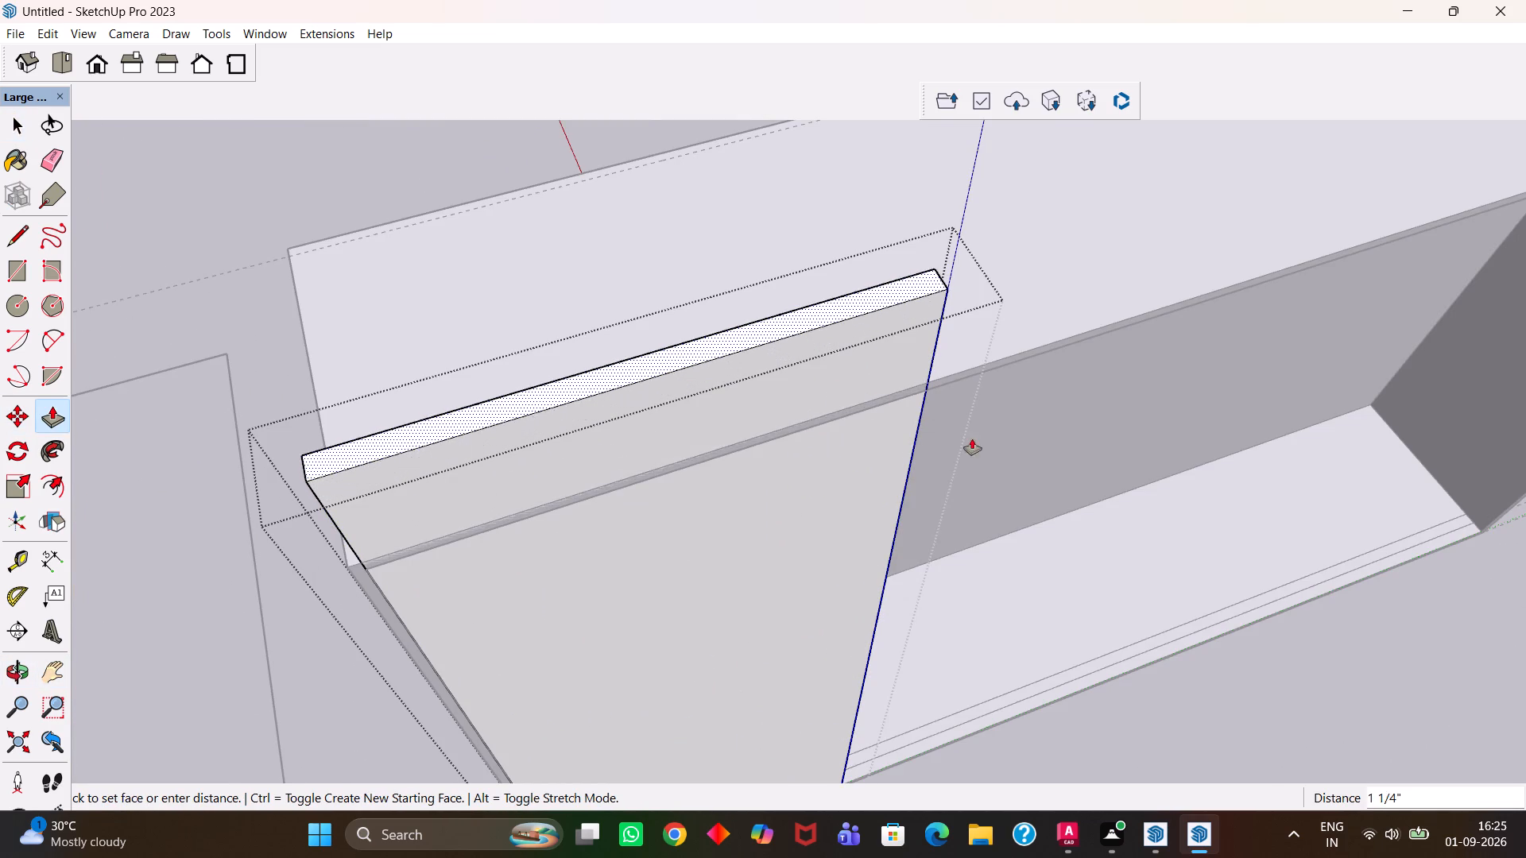
pyautogui.click(974, 378)
pyautogui.press('h')
pyautogui.scroll(-4, 906, 428)
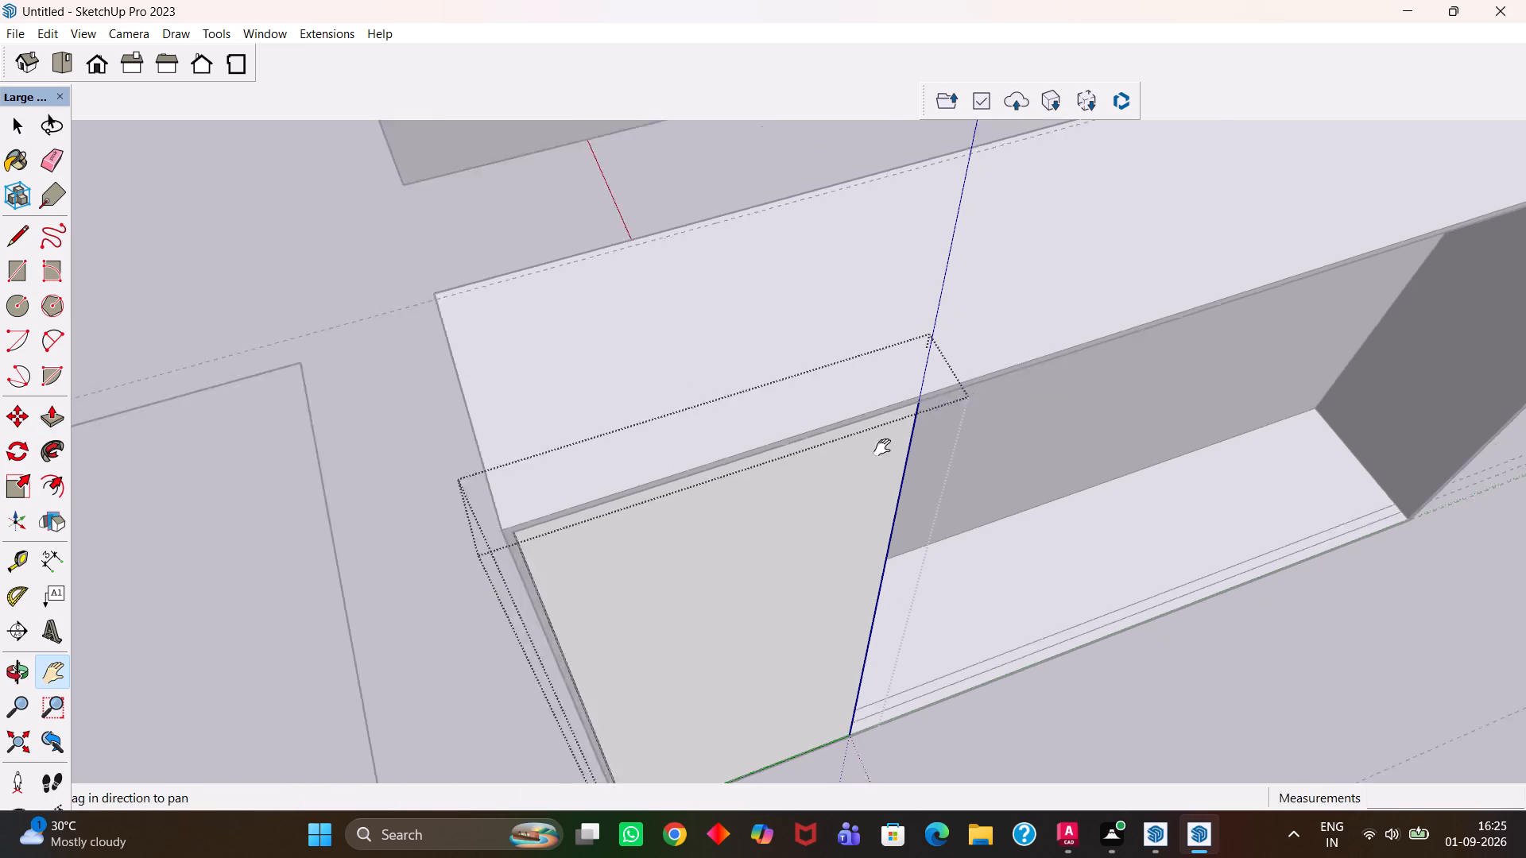
pyautogui.scroll(-2, 882, 447)
pyautogui.moveTo(793, 570); pyautogui.dragTo(767, 458)
pyautogui.scroll(-4, 762, 465)
pyautogui.scroll(1, 791, 525)
pyautogui.moveTo(791, 526); pyautogui.dragTo(738, 536, button='middle')
pyautogui.press('space')
pyautogui.click(881, 651)
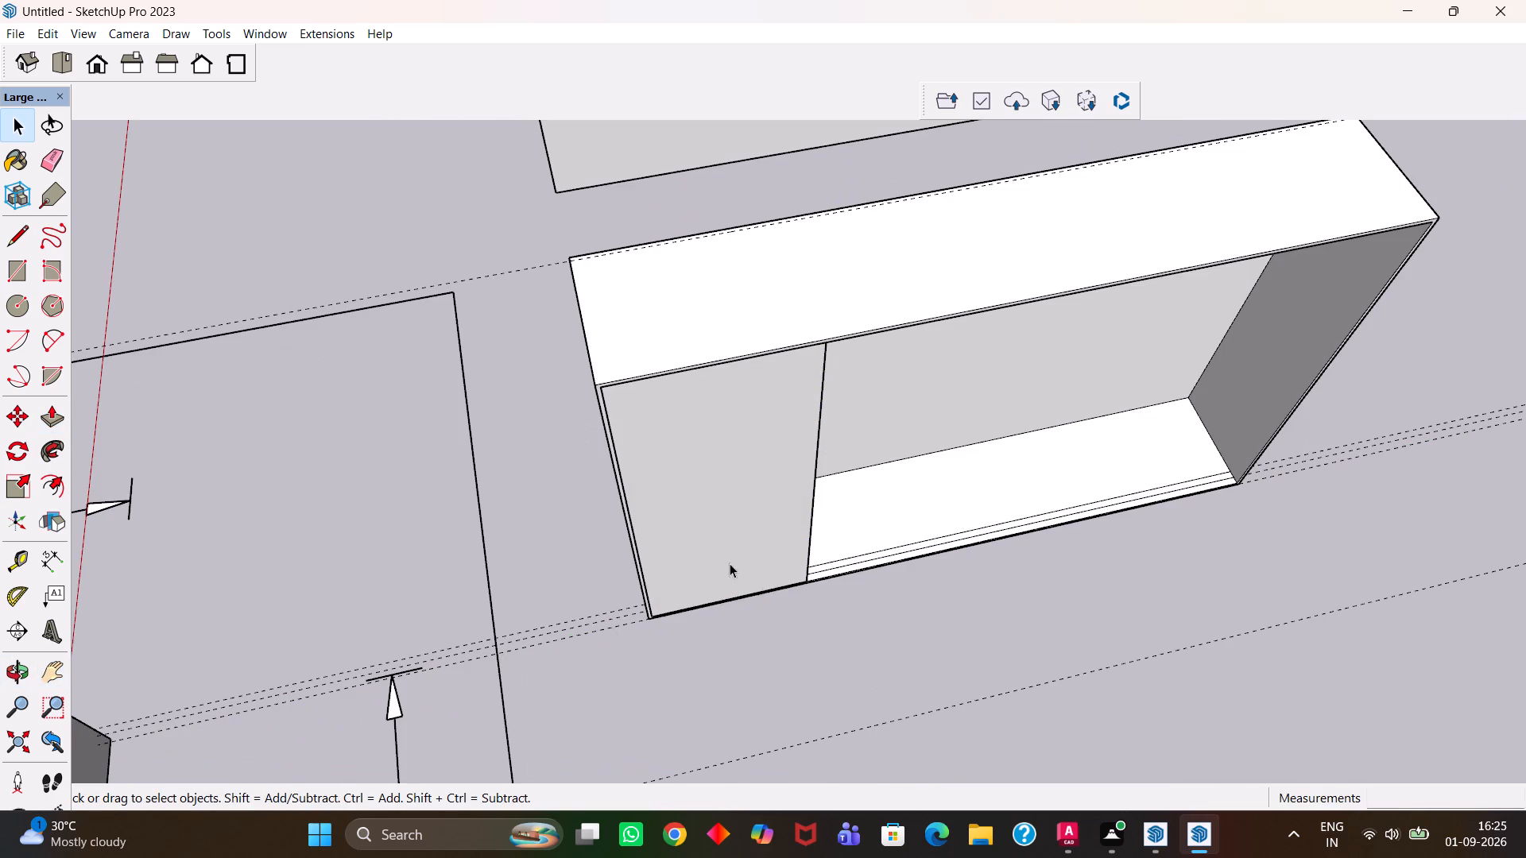
# Copy the door panel by its bottom front corner to the rear track at the opening's far right end.
pyautogui.click(761, 554)
pyautogui.scroll(3, 800, 573)
pyautogui.moveTo(803, 572); pyautogui.dragTo(517, 519, button='middle')
pyautogui.scroll(1, 792, 574)
pyautogui.scroll(4, 508, 514)
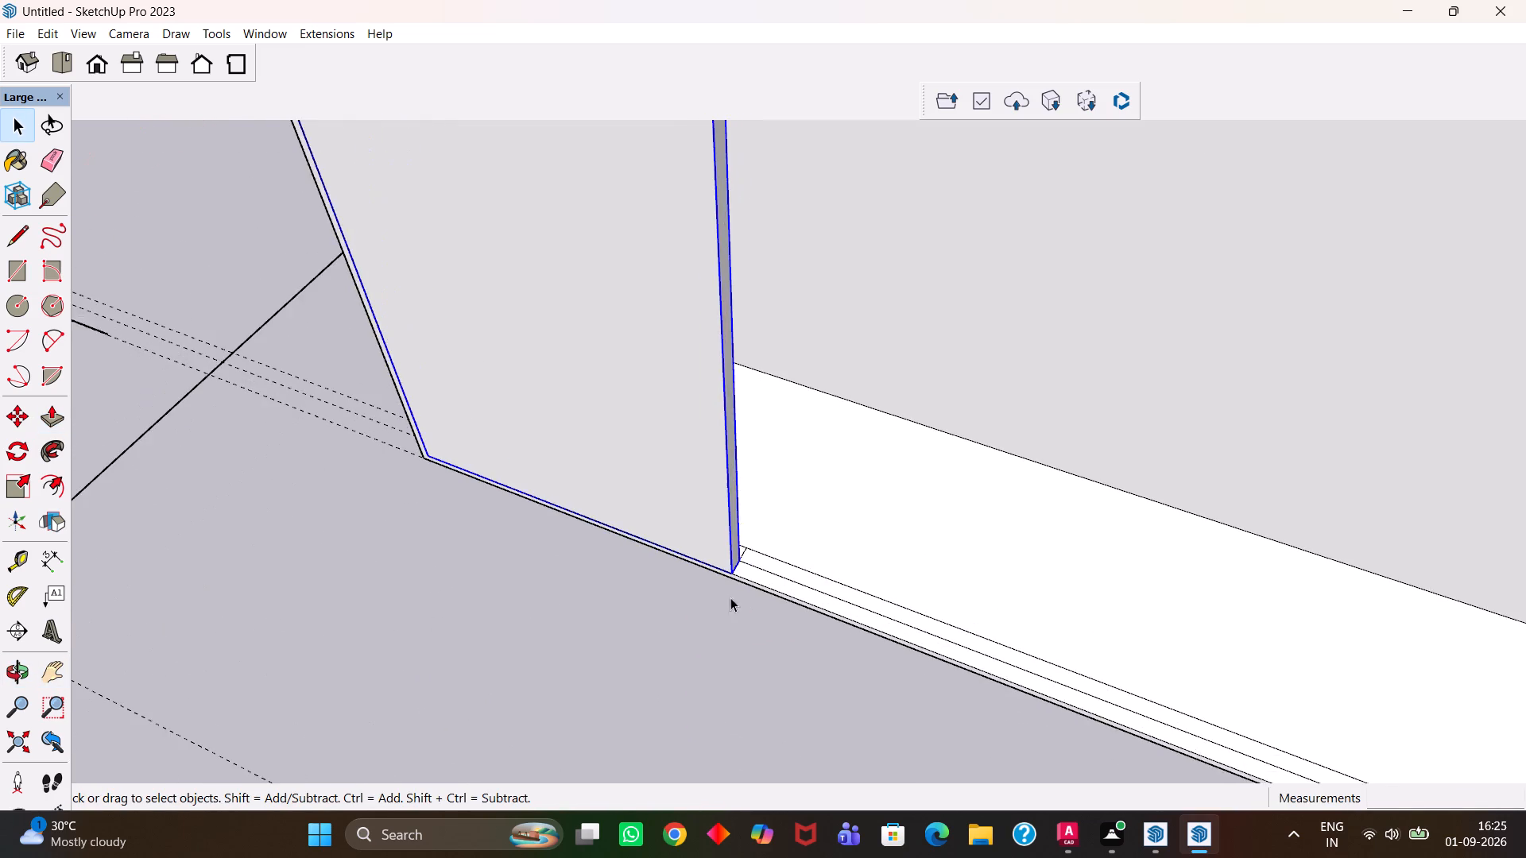
pyautogui.scroll(4, 716, 590)
pyautogui.press('m')
pyautogui.click(741, 566)
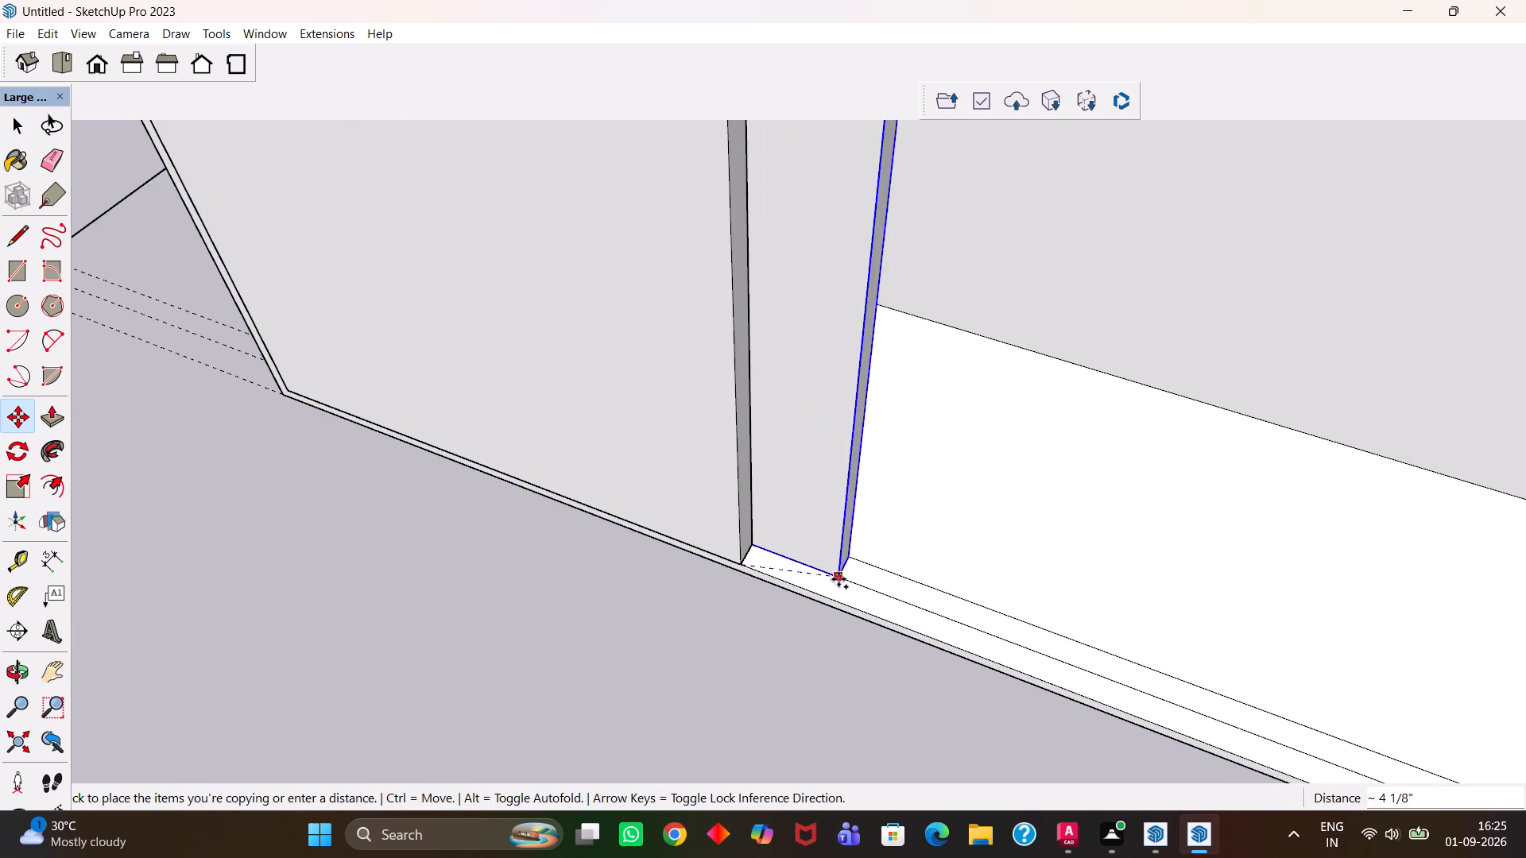
pyautogui.scroll(-6, 881, 593)
pyautogui.press('h')
pyautogui.moveTo(883, 609); pyautogui.dragTo(1001, 624, button='middle')
pyautogui.scroll(1, 928, 621)
pyautogui.scroll(-3, 1001, 624)
pyautogui.moveTo(1150, 600); pyautogui.dragTo(821, 582)
pyautogui.moveTo(819, 580); pyautogui.dragTo(888, 596, button='middle')
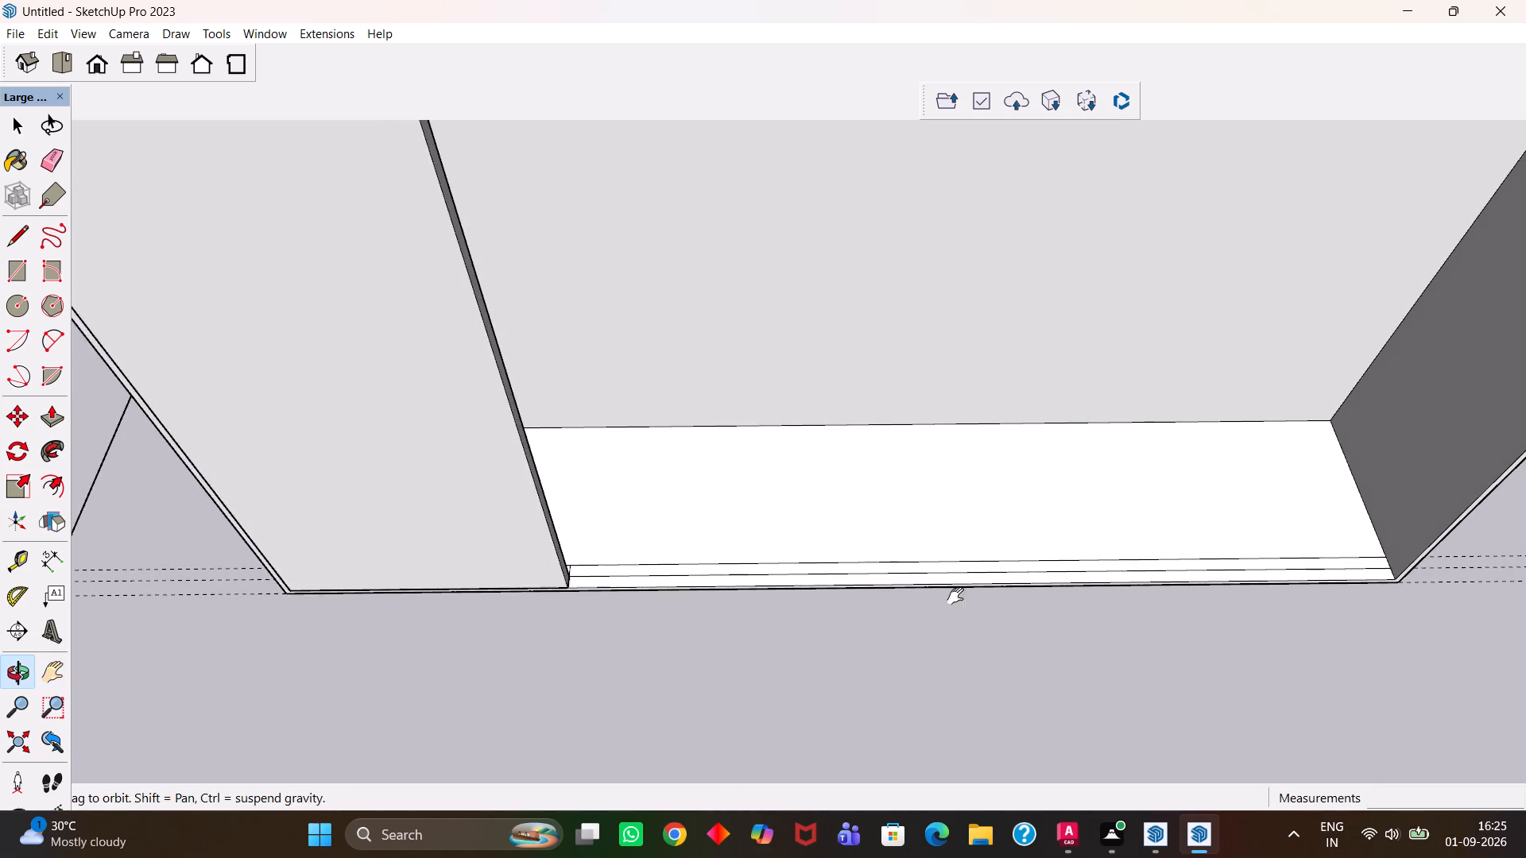
pyautogui.moveTo(1024, 589); pyautogui.dragTo(793, 600)
pyautogui.moveTo(1009, 593); pyautogui.dragTo(826, 627)
pyautogui.moveTo(999, 609); pyautogui.dragTo(943, 619)
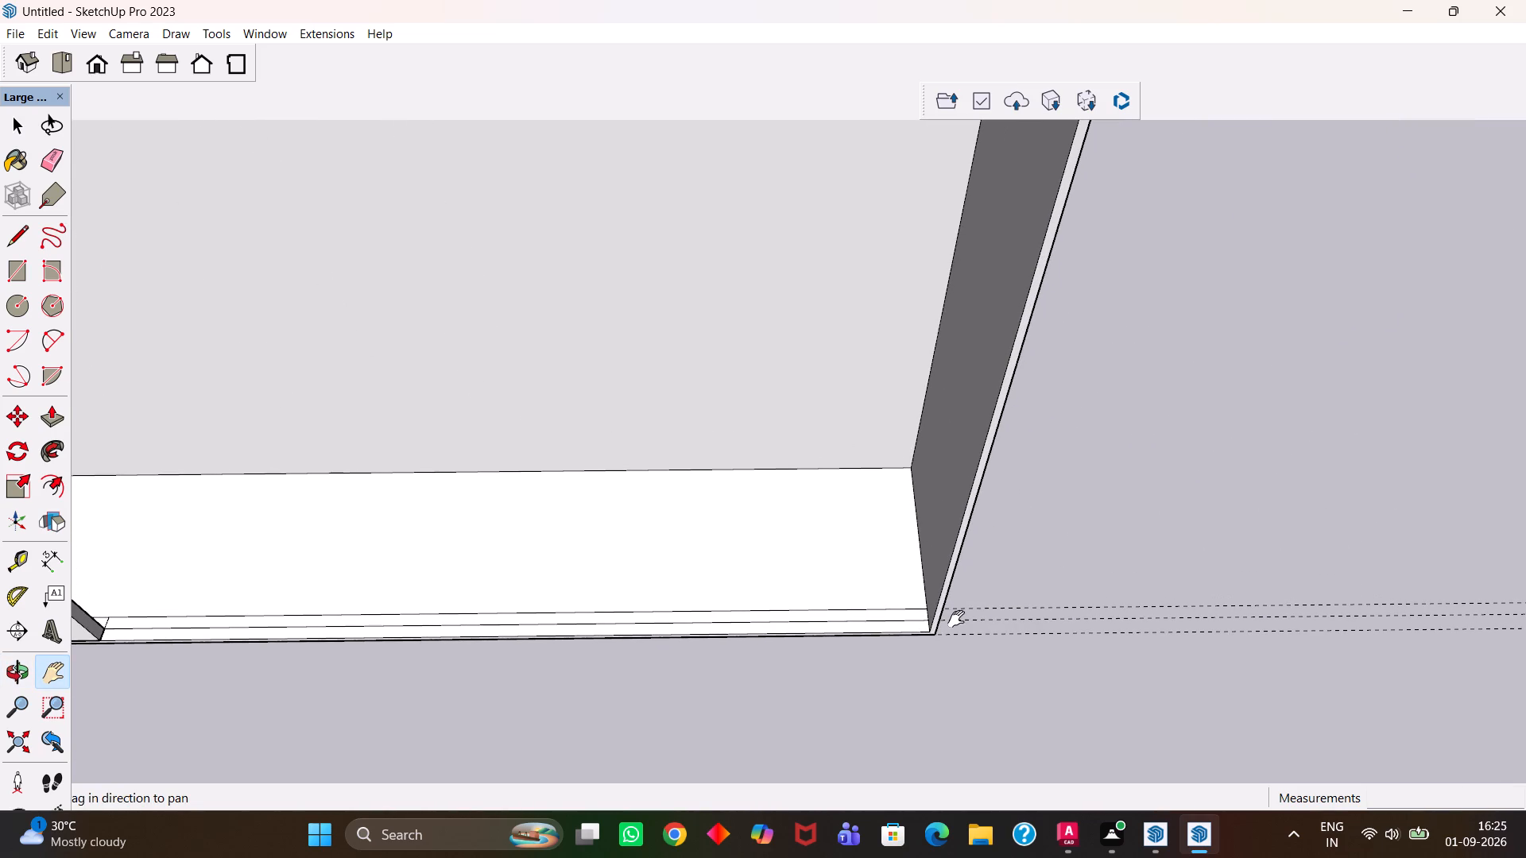
pyautogui.scroll(4, 959, 628)
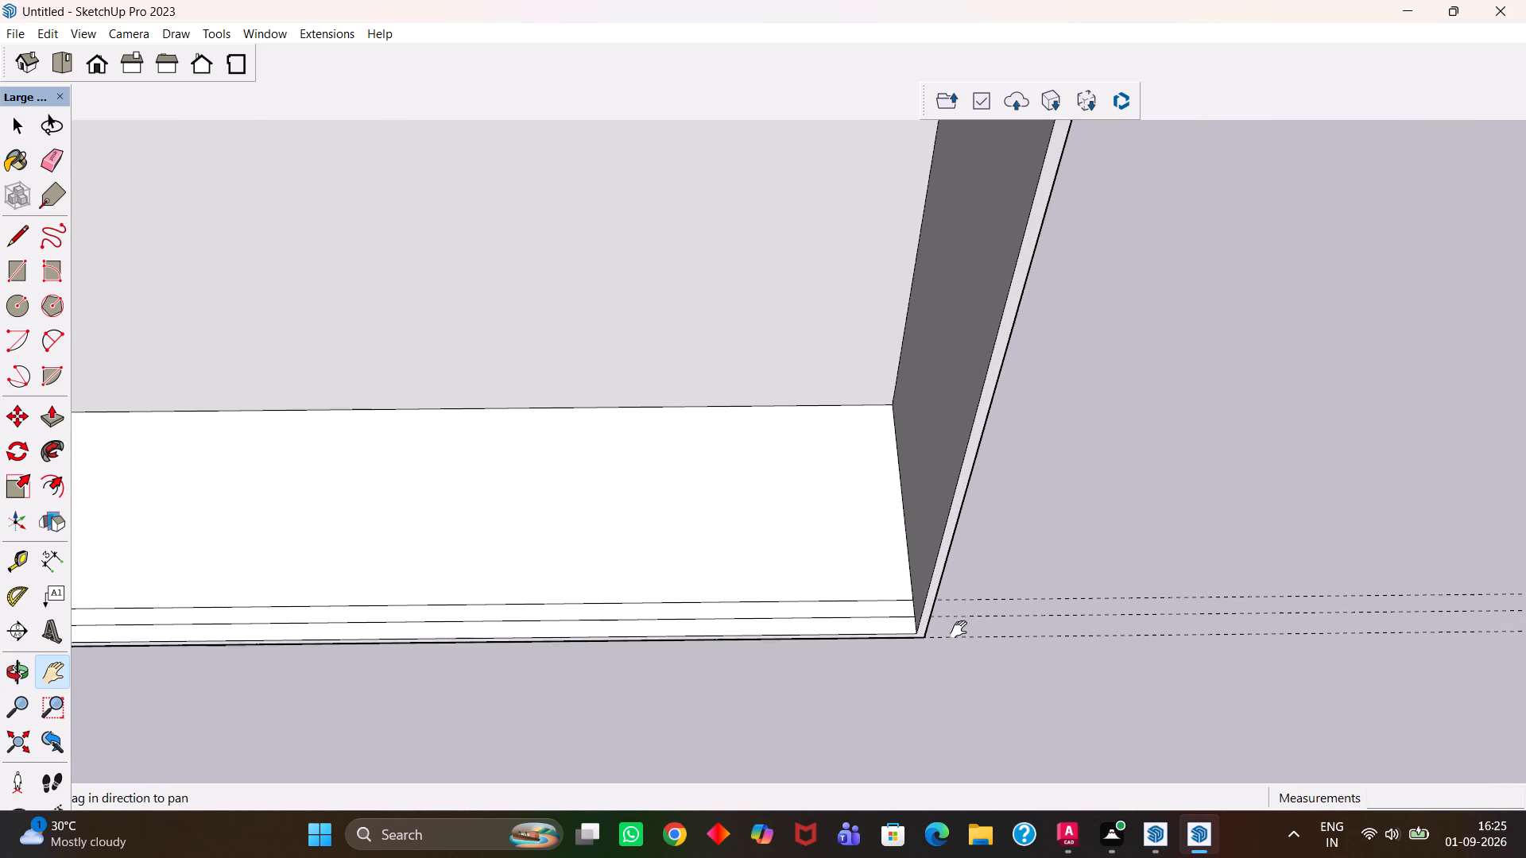
pyautogui.press('Escape')
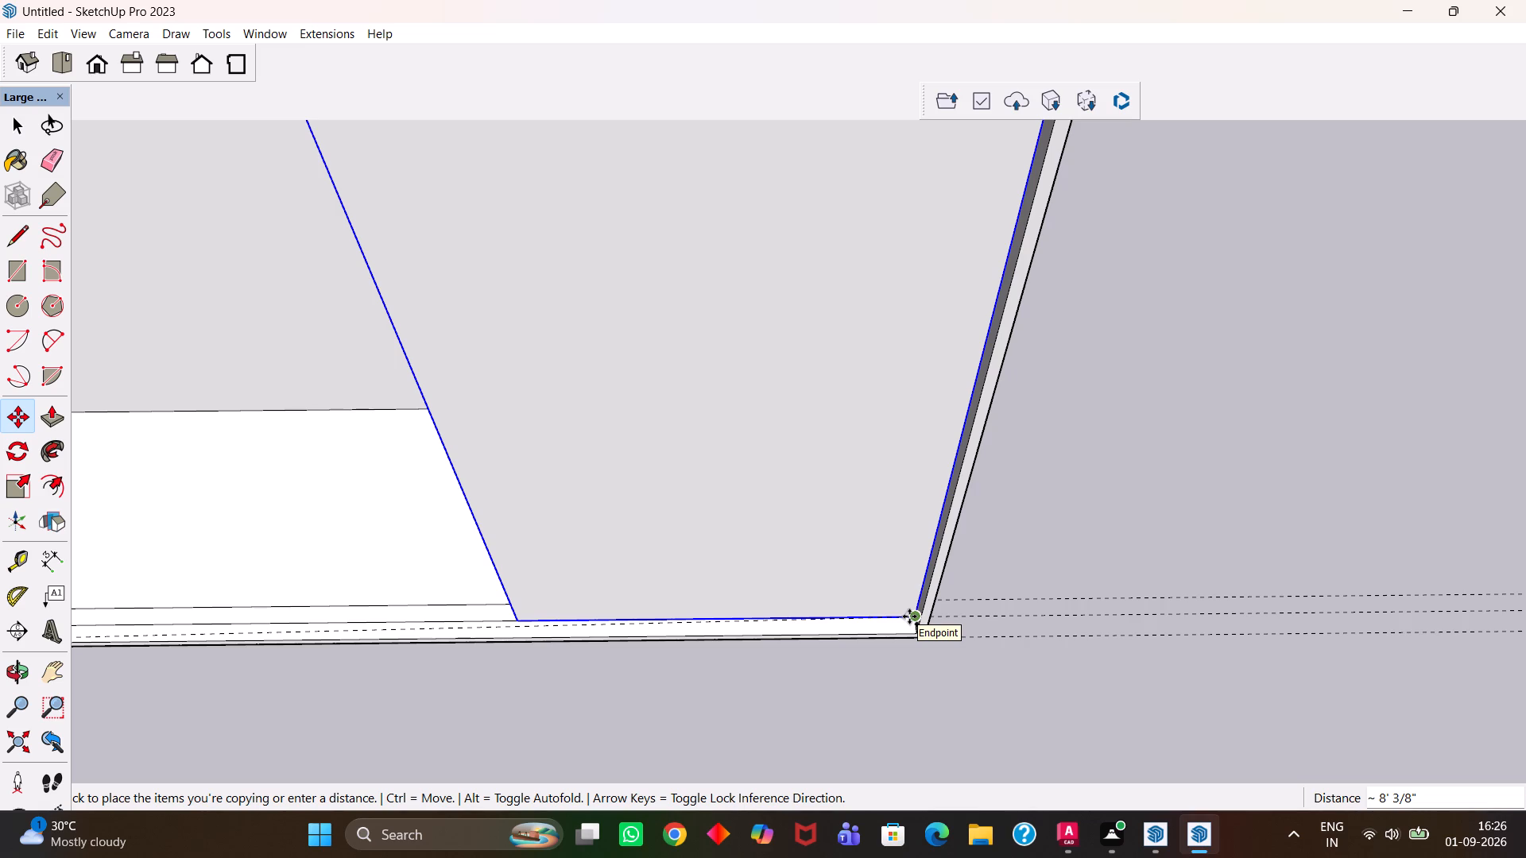
pyautogui.click(909, 616)
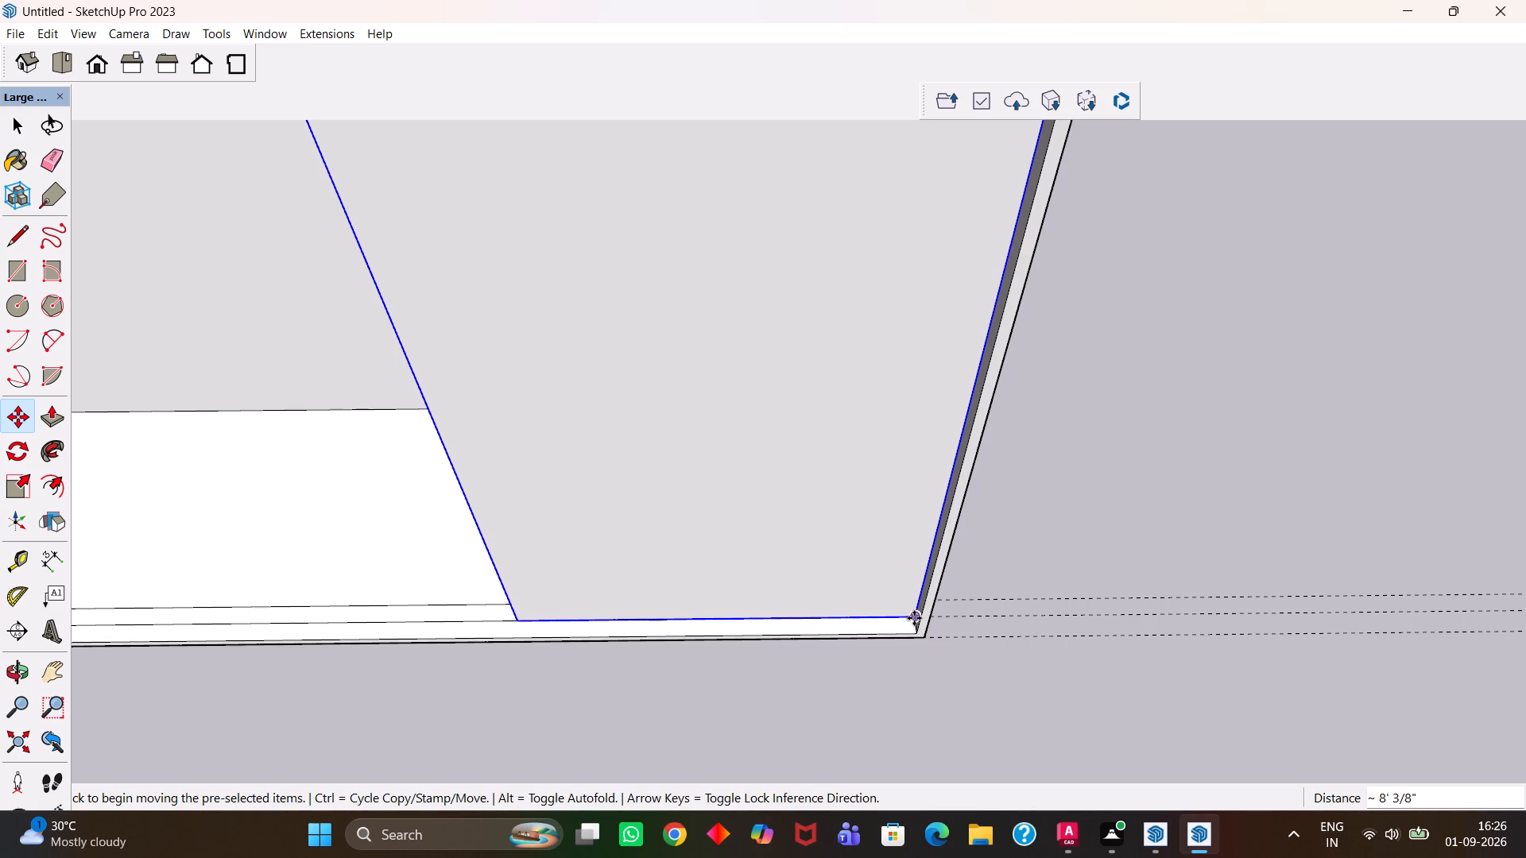
# Copy the right-end door panel onto the front track, about 2' 8 1/16" over, directly beside the original.
pyautogui.click(915, 618)
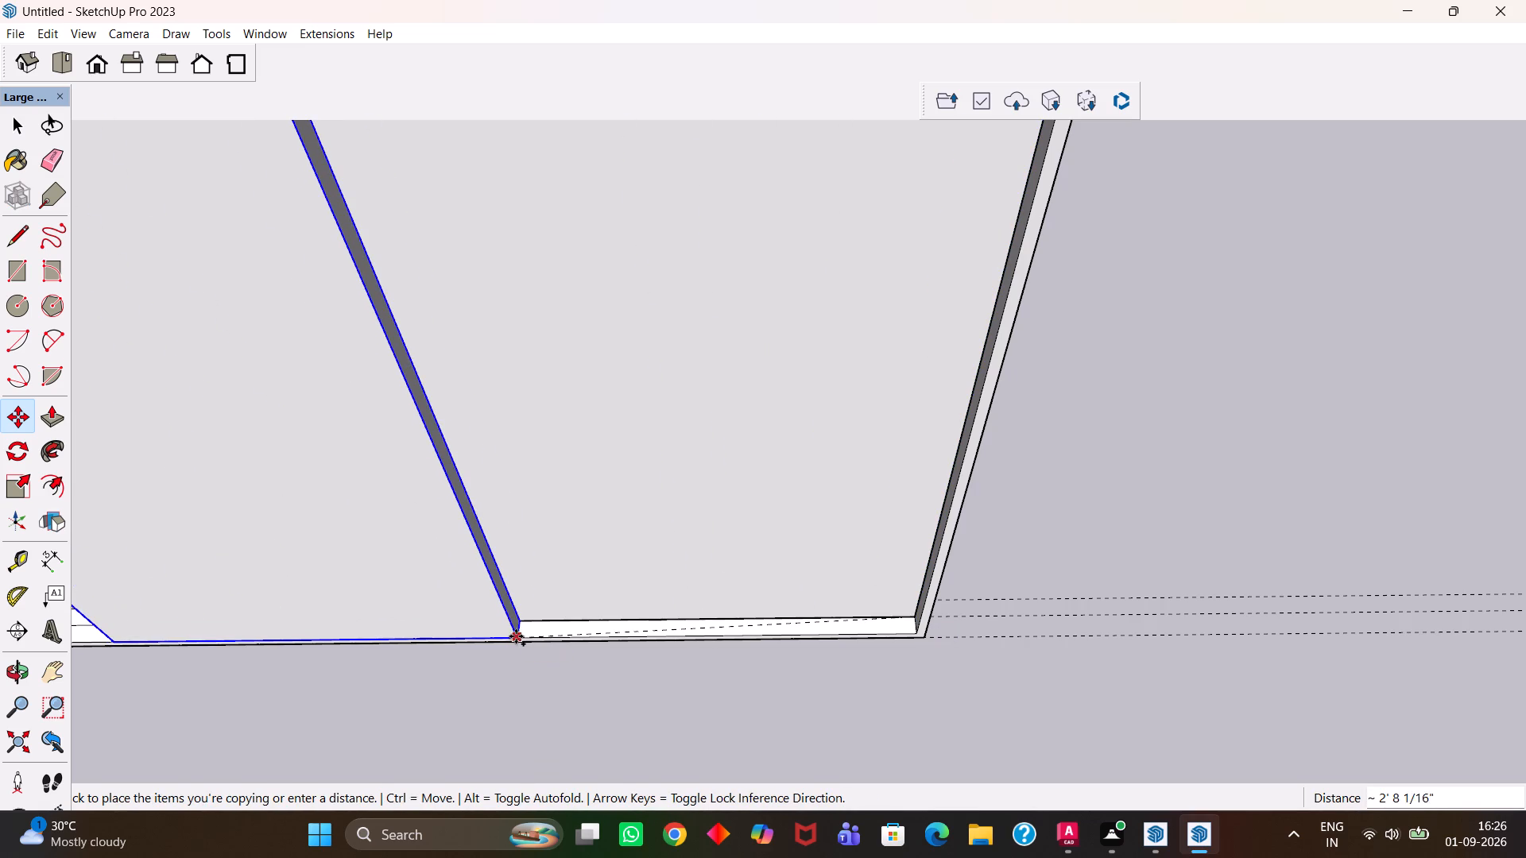
pyautogui.click(516, 636)
pyautogui.scroll(3, 517, 617)
pyautogui.click(519, 620)
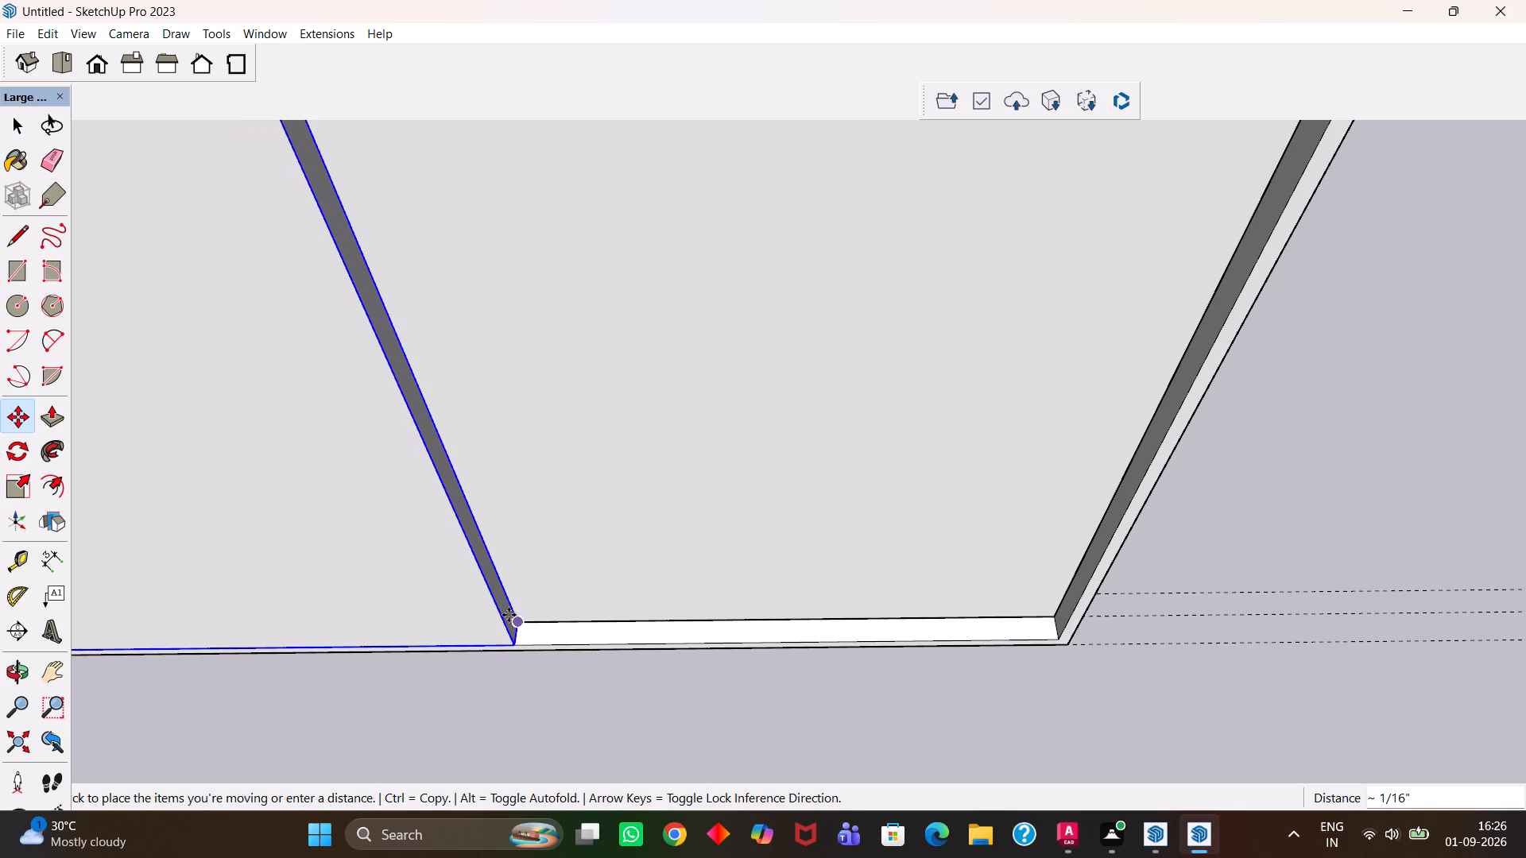
pyautogui.click(509, 615)
# Copy the leftmost door panel to the rear track, starting at that panel's right edge, to close the remaining gap.
pyautogui.press('h')
pyautogui.scroll(-11, 545, 620)
pyautogui.moveTo(470, 613); pyautogui.dragTo(866, 613)
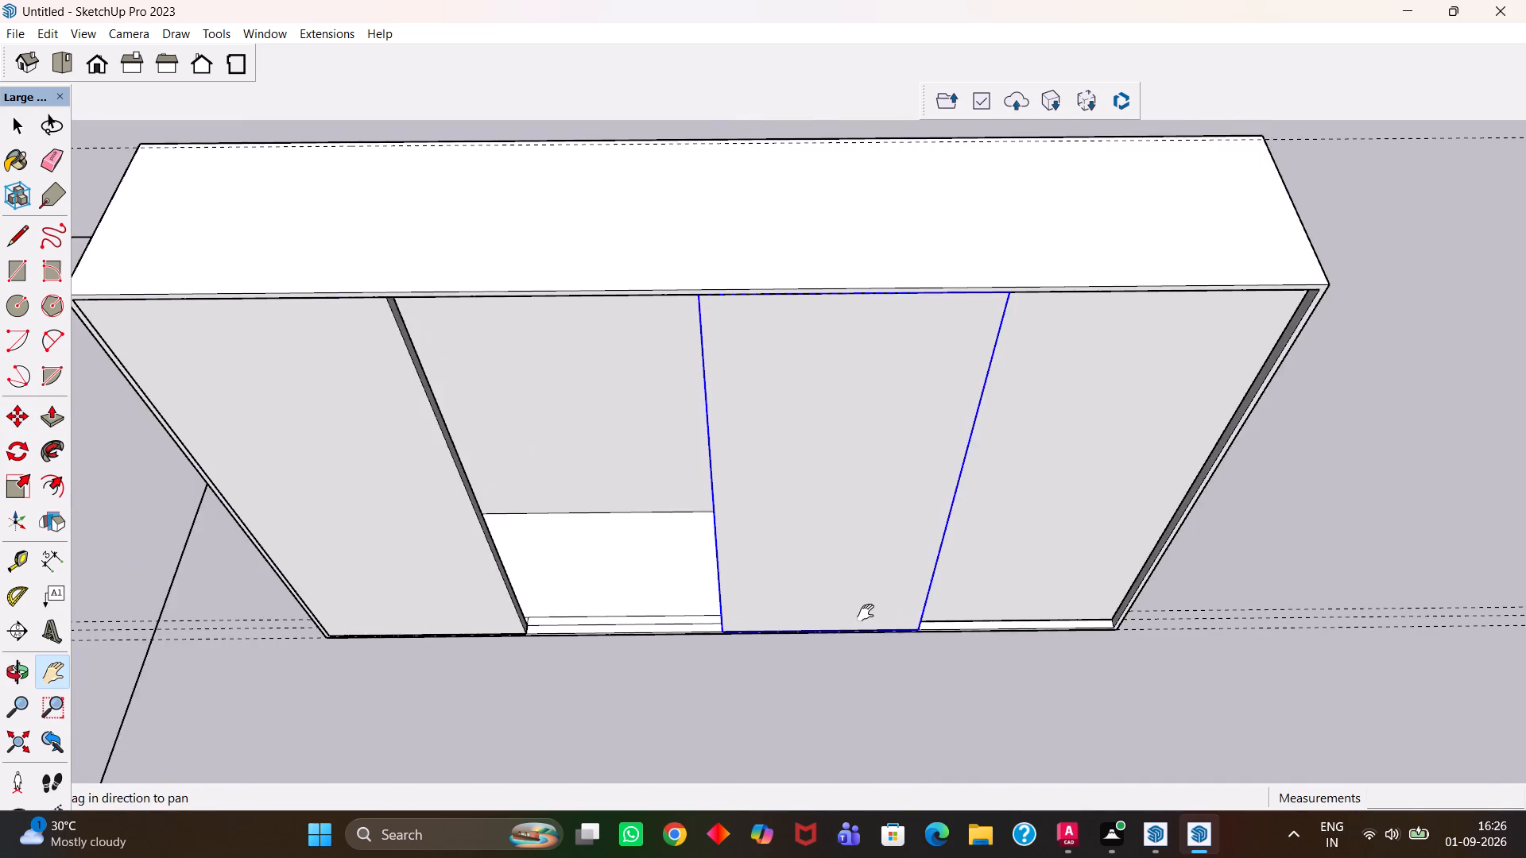
pyautogui.scroll(-5, 844, 618)
pyautogui.scroll(4, 684, 626)
pyautogui.middleClick(684, 626)
pyautogui.press('space')
pyautogui.click(571, 606)
pyautogui.scroll(2, 571, 606)
pyautogui.press('m')
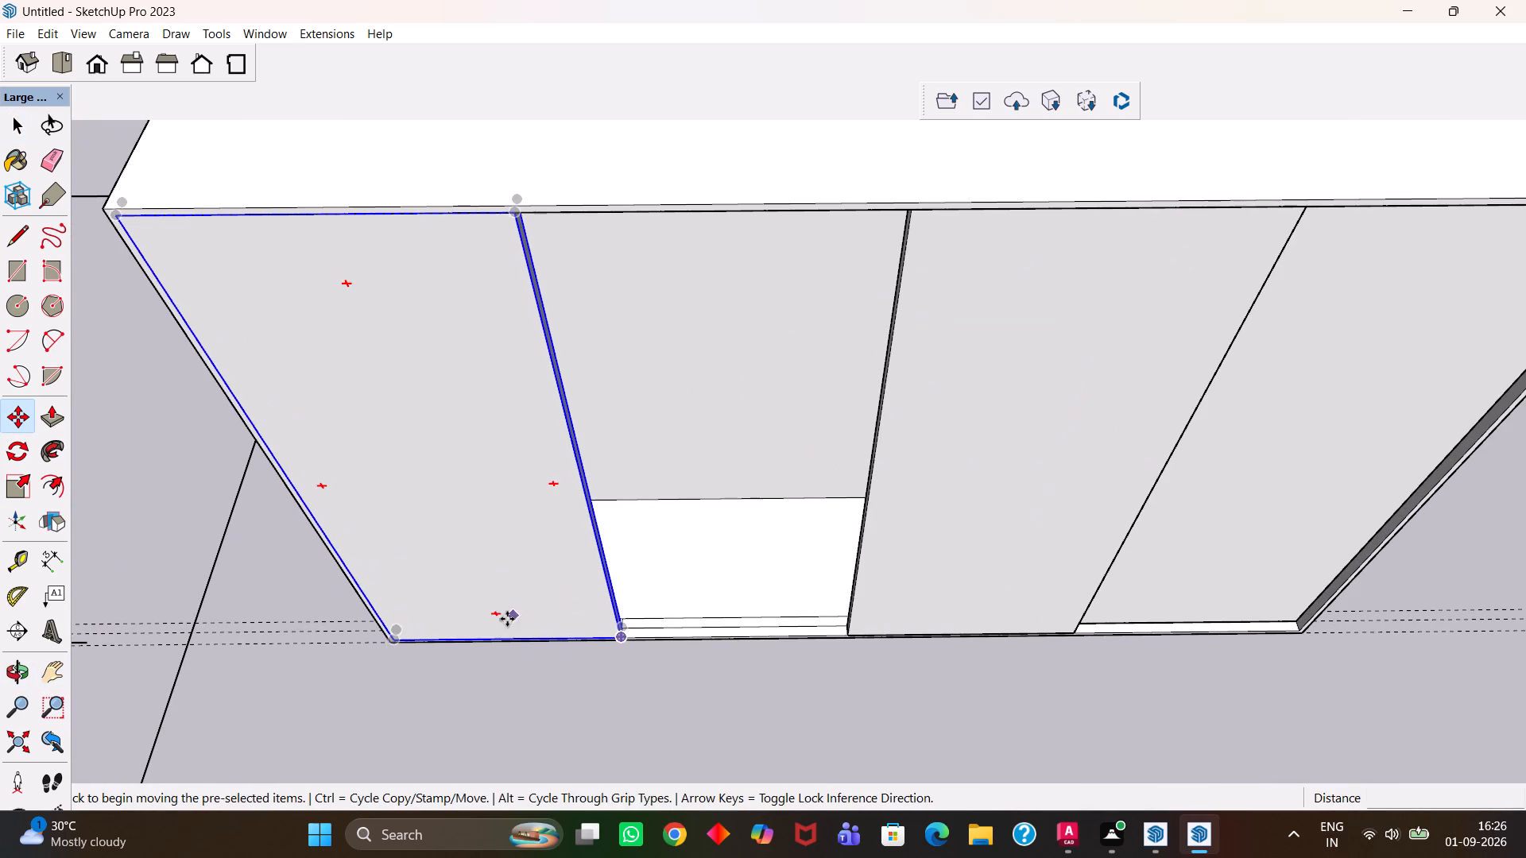
pyautogui.click(398, 636)
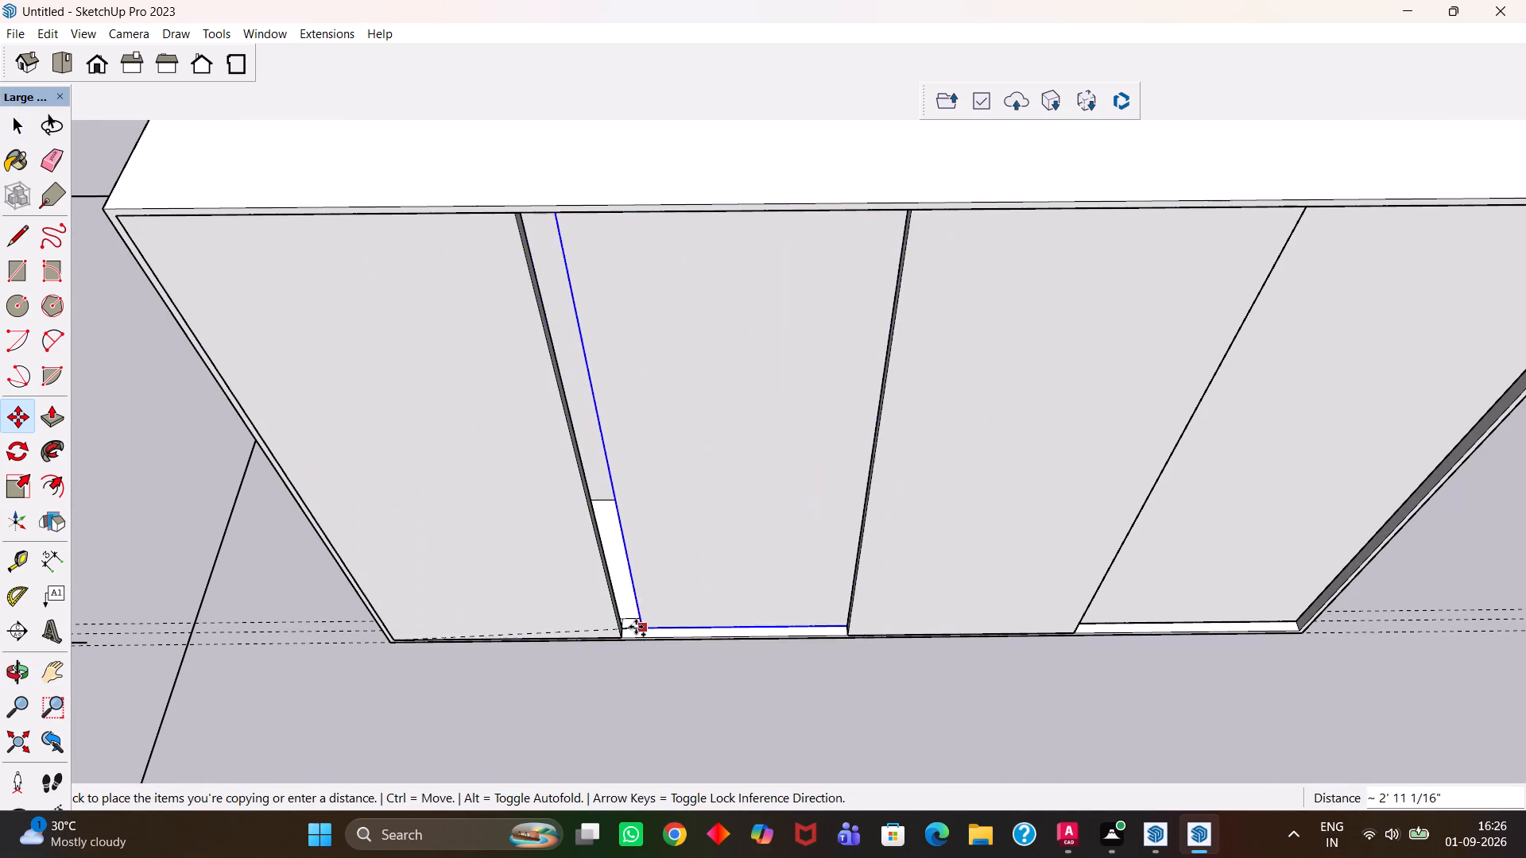
pyautogui.scroll(3, 631, 627)
pyautogui.click(629, 625)
# Erase the three closely spaced guide lines running along the wardrobe's front base.
pyautogui.scroll(-9, 629, 634)
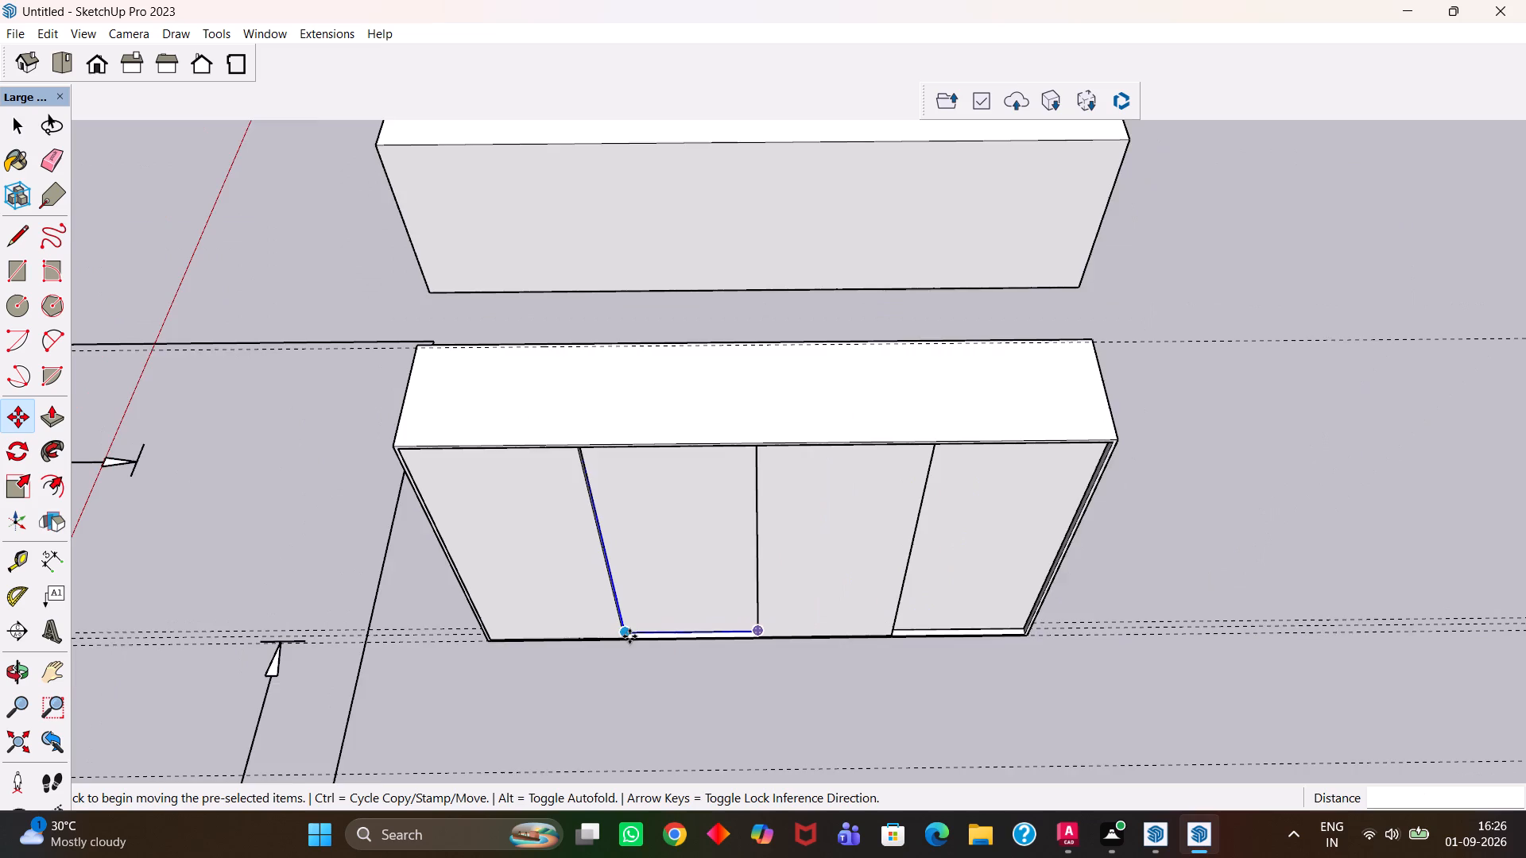
pyautogui.scroll(-5, 629, 636)
pyautogui.scroll(1, 640, 651)
pyautogui.moveTo(640, 651); pyautogui.dragTo(660, 640, button='middle')
pyautogui.press('e')
pyautogui.moveTo(934, 620); pyautogui.dragTo(945, 652)
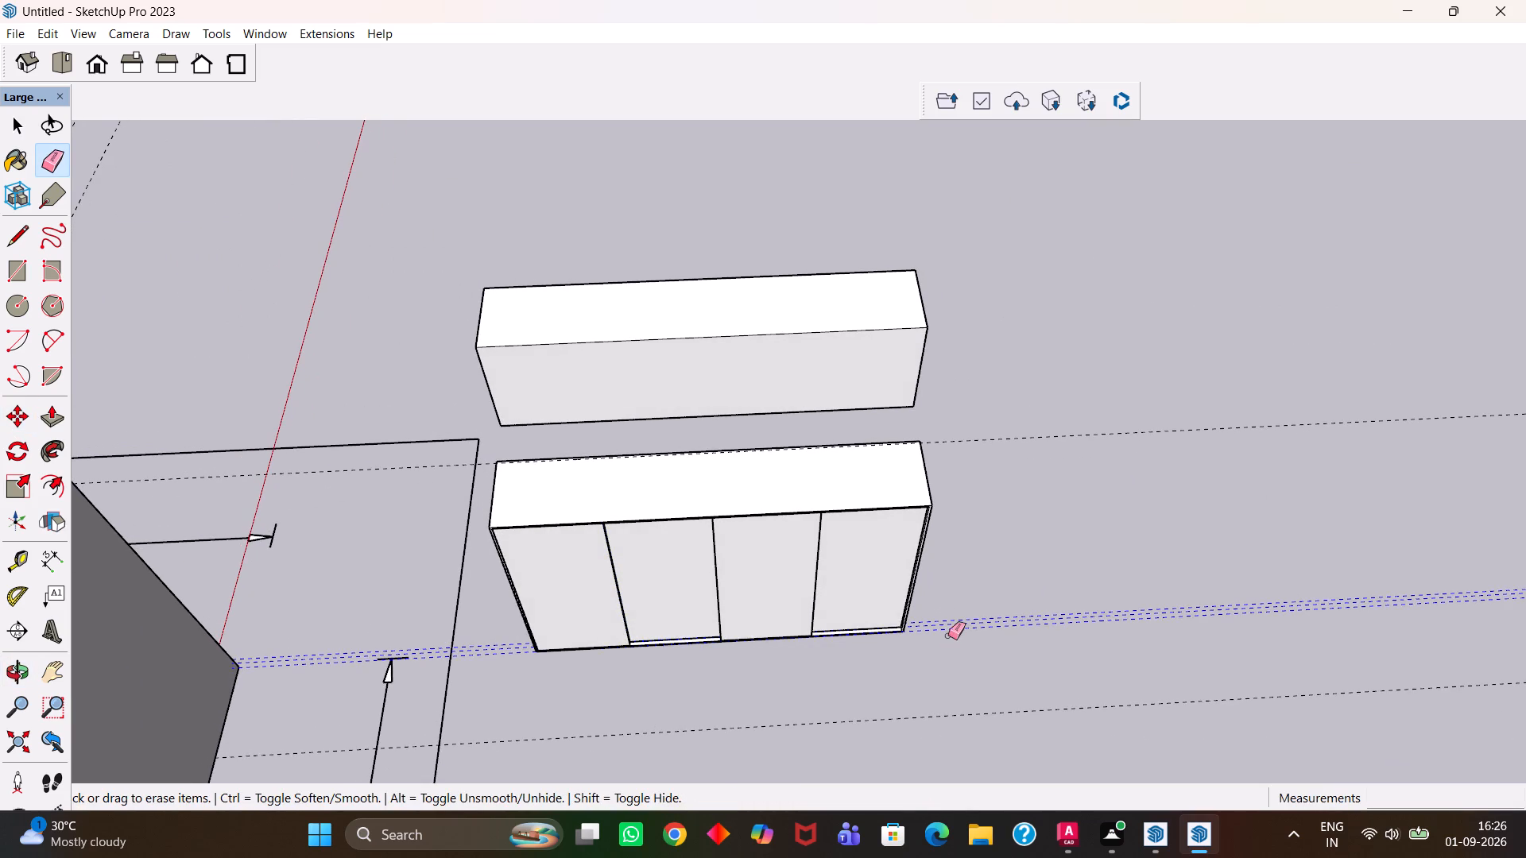
# Divide the upper unit's front top edge into three equal segments.
pyautogui.scroll(-4, 948, 634)
pyautogui.press('space')
pyautogui.scroll(3, 775, 475)
pyautogui.click(780, 404)
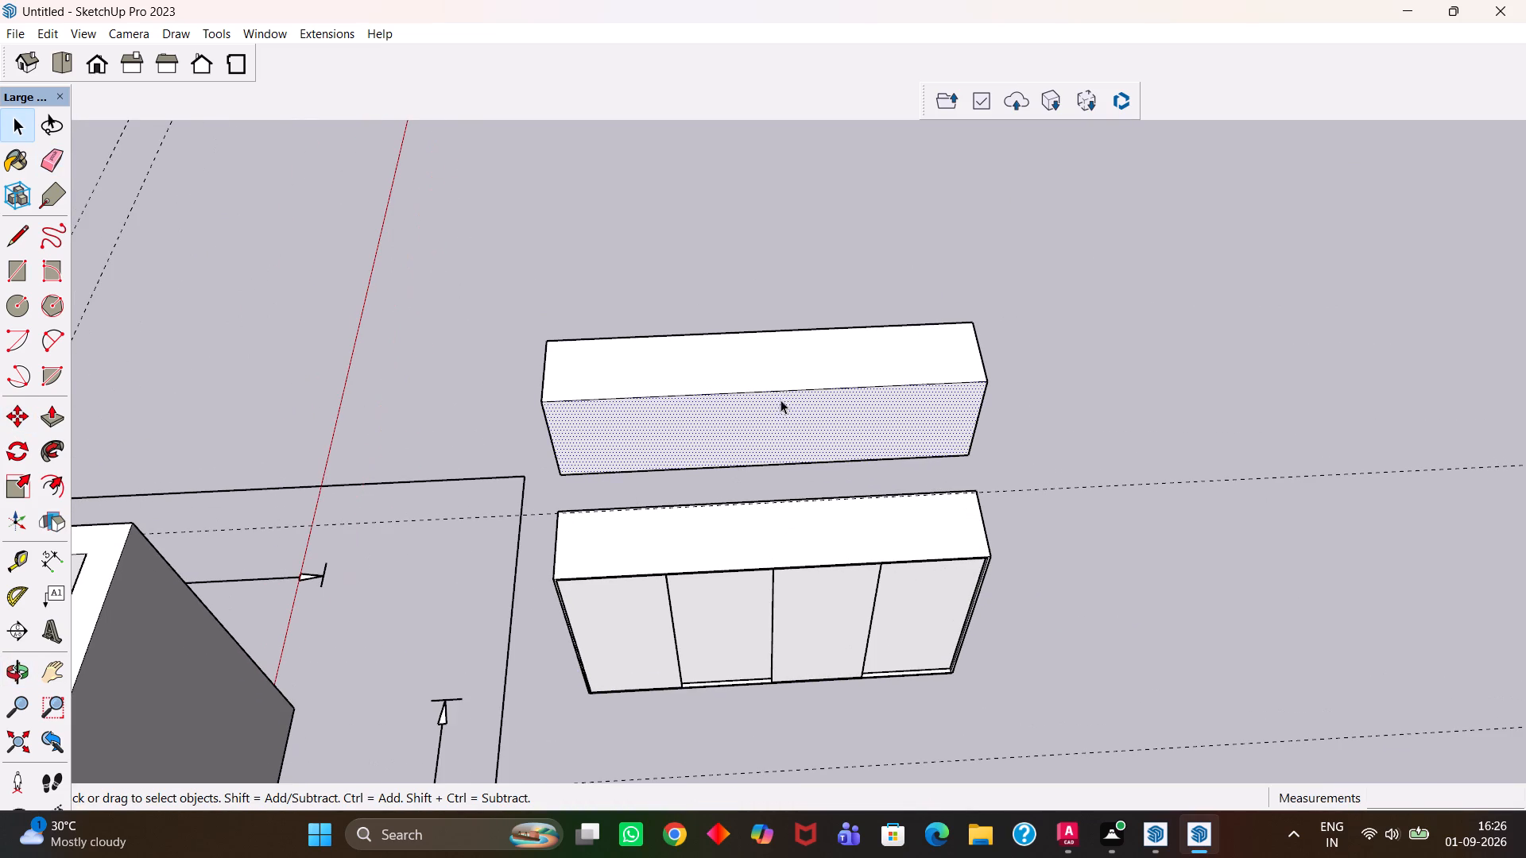
pyautogui.click(789, 389)
pyautogui.rightClick(790, 380)
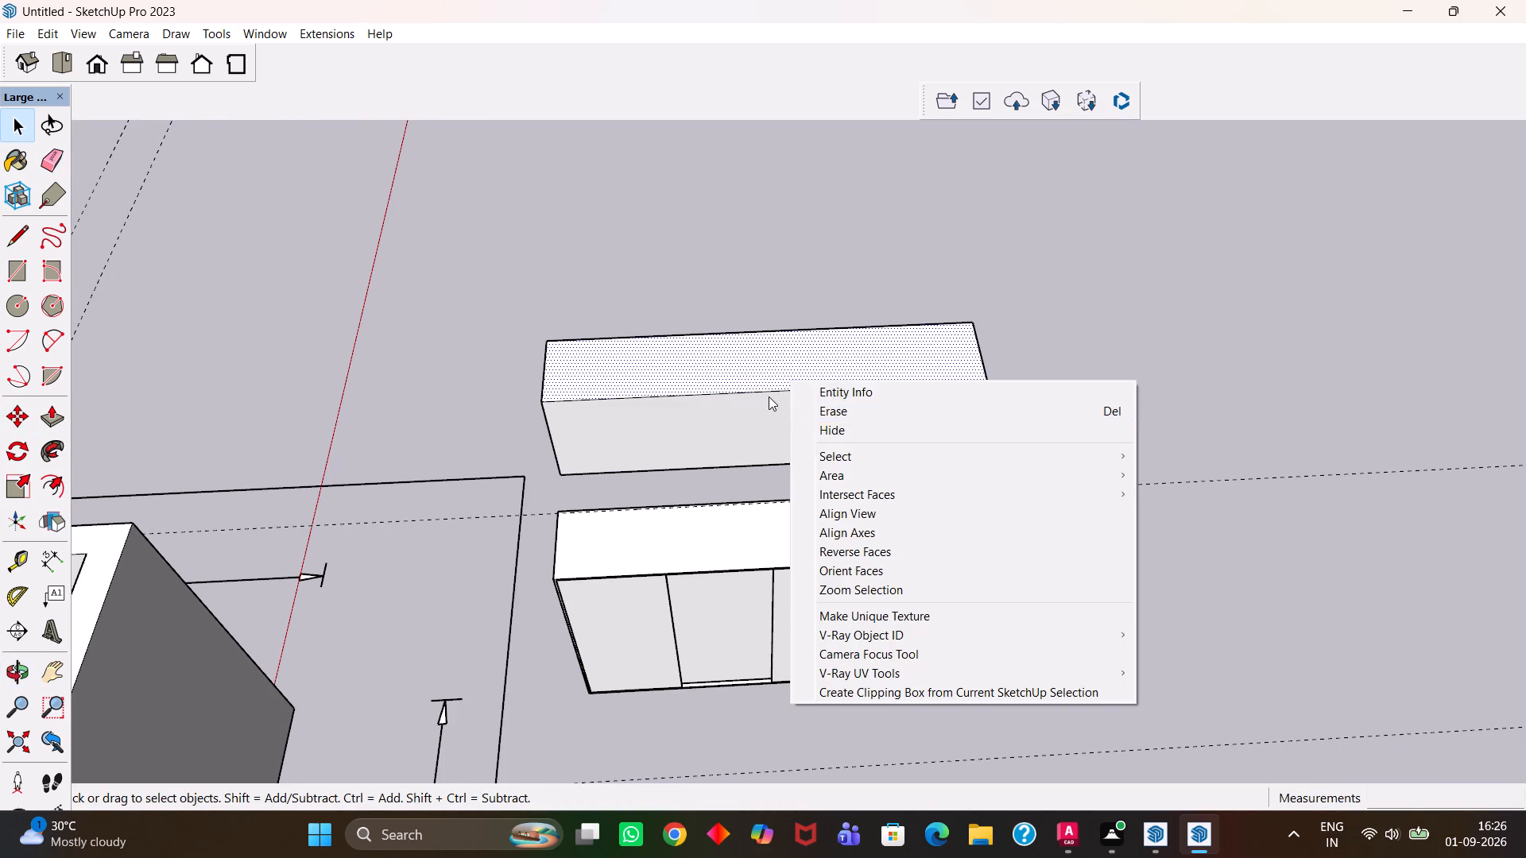
pyautogui.click(755, 387)
pyautogui.click(759, 390)
pyautogui.rightClick(761, 392)
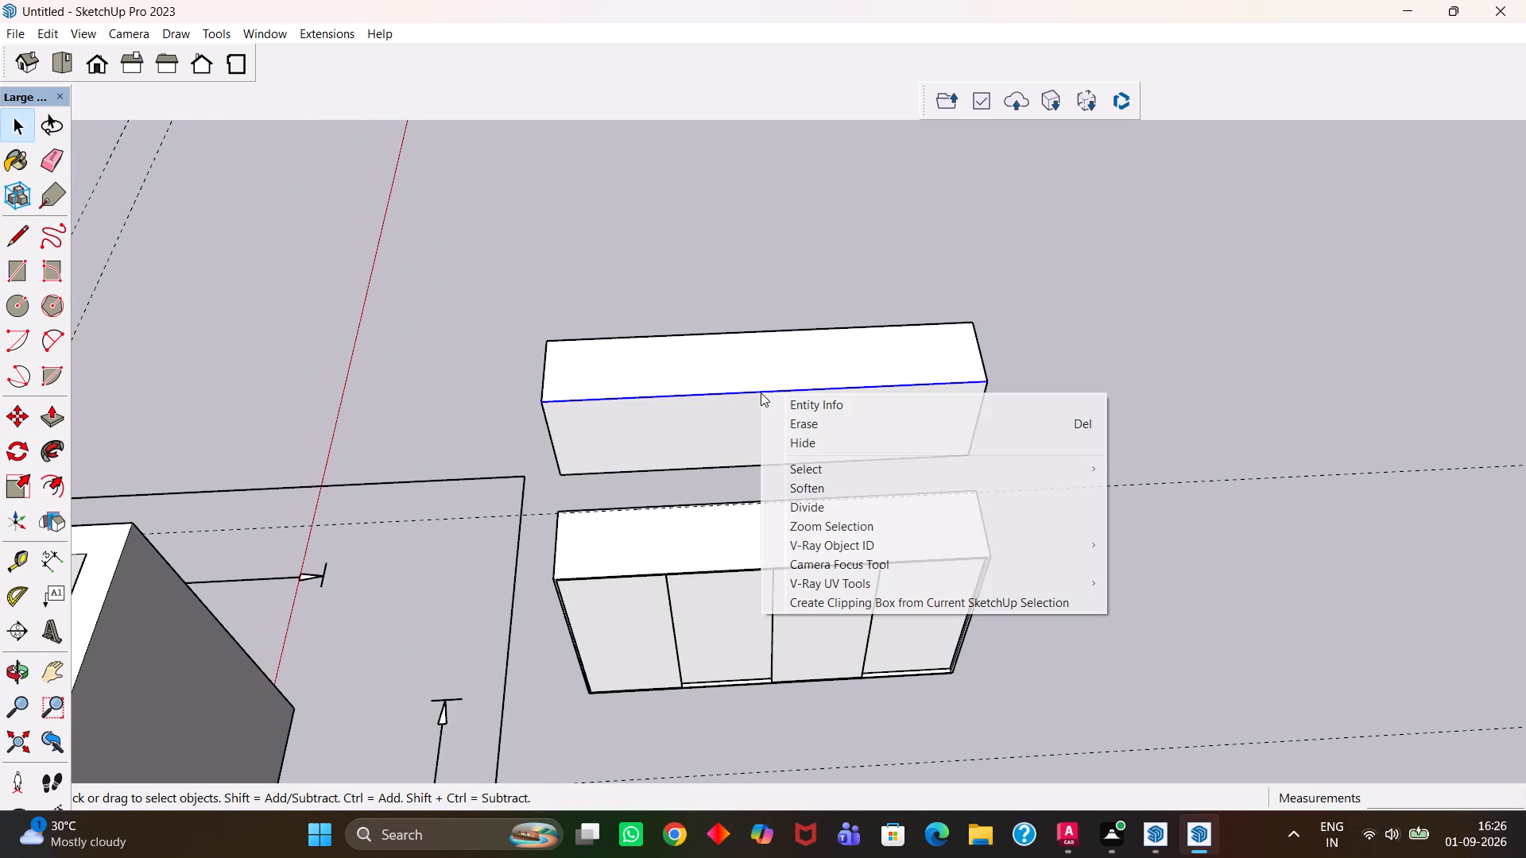
pyautogui.click(806, 510)
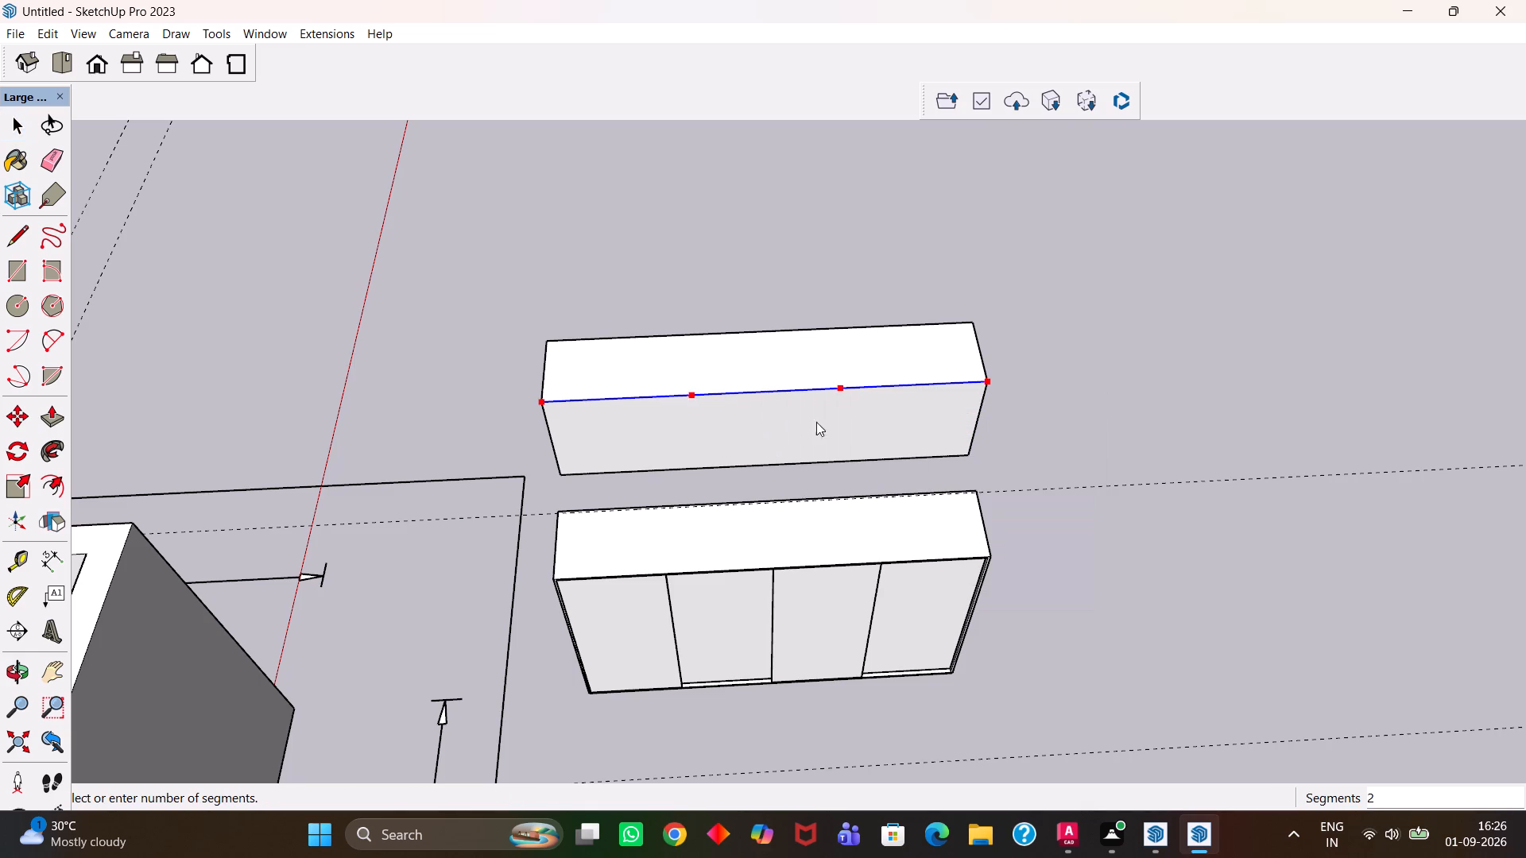
pyautogui.click(821, 415)
# Place a vertical guide about 3' 7 5/16" from the upper unit's right edge, at the one-third division point.
pyautogui.click(865, 387)
pyautogui.press('t')
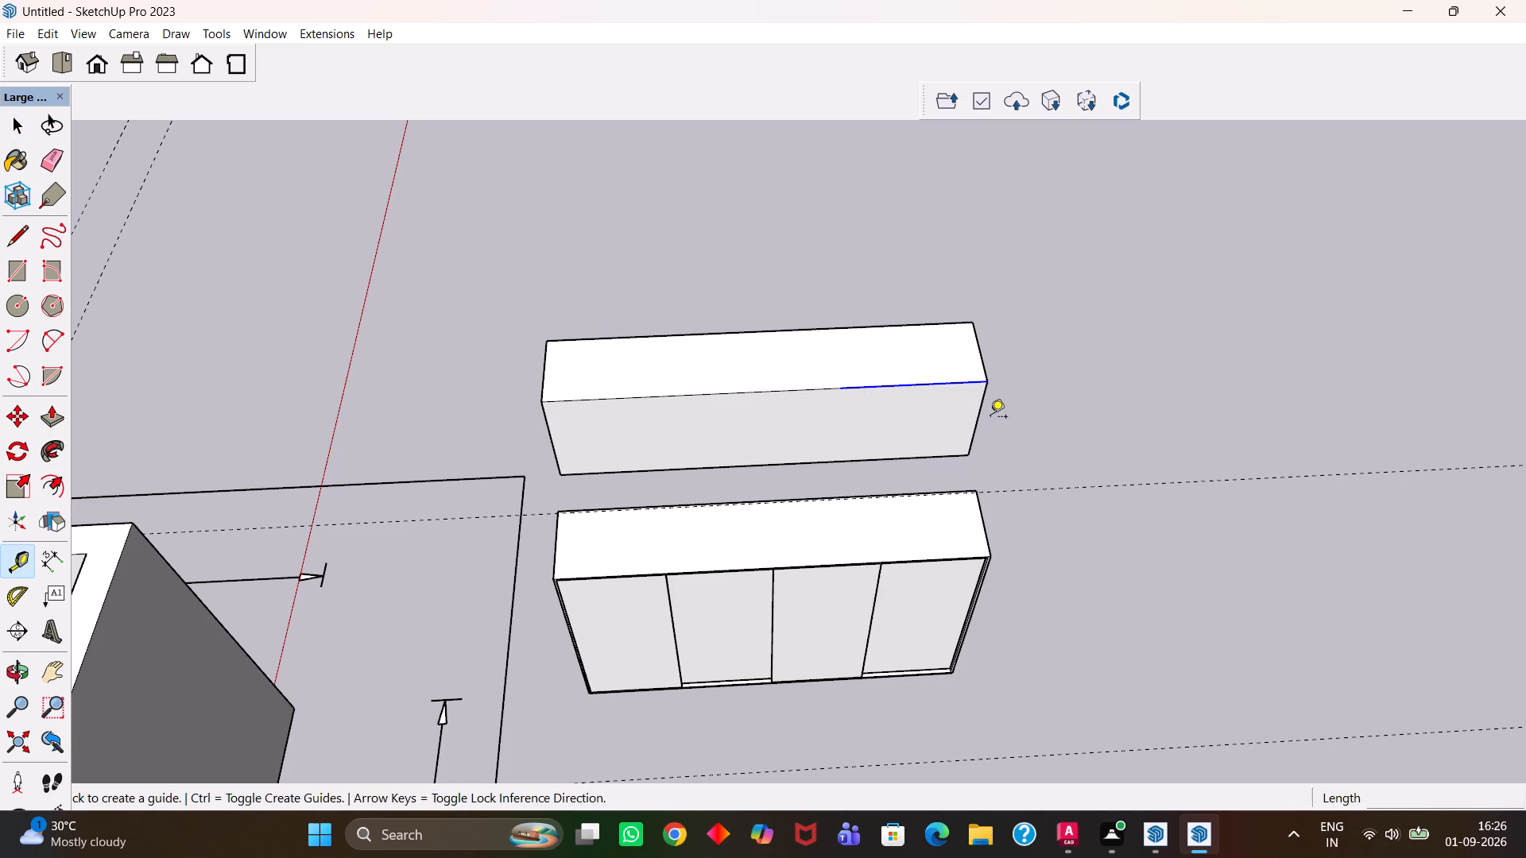
pyautogui.click(975, 414)
pyautogui.click(841, 383)
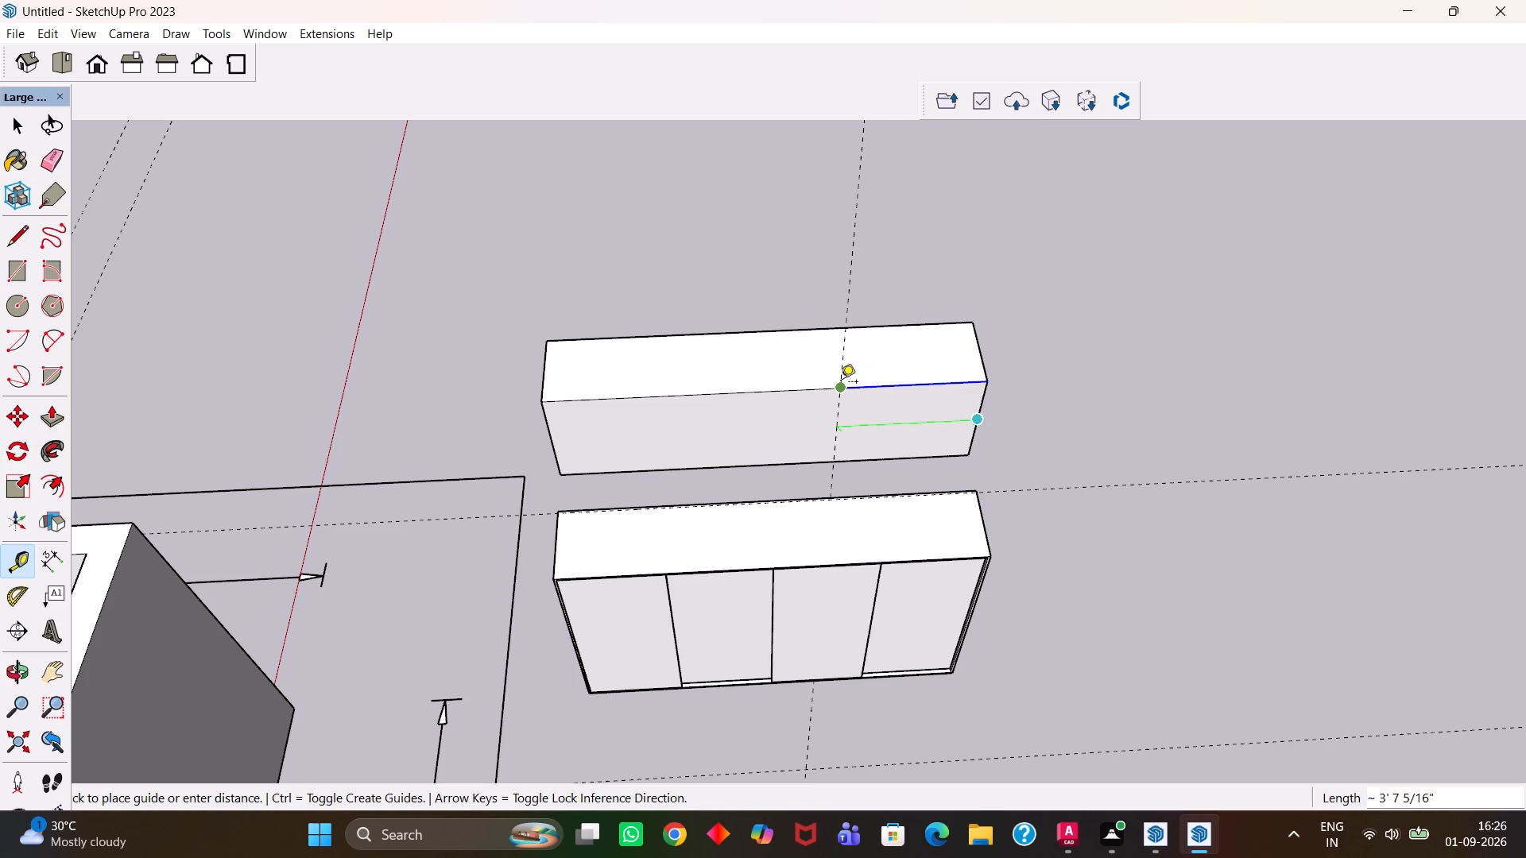
# Draw a 3' vertical line along the guide, splitting the right third from the upper unit's front face.
pyautogui.scroll(1, 838, 411)
pyautogui.press('l')
pyautogui.scroll(1, 838, 411)
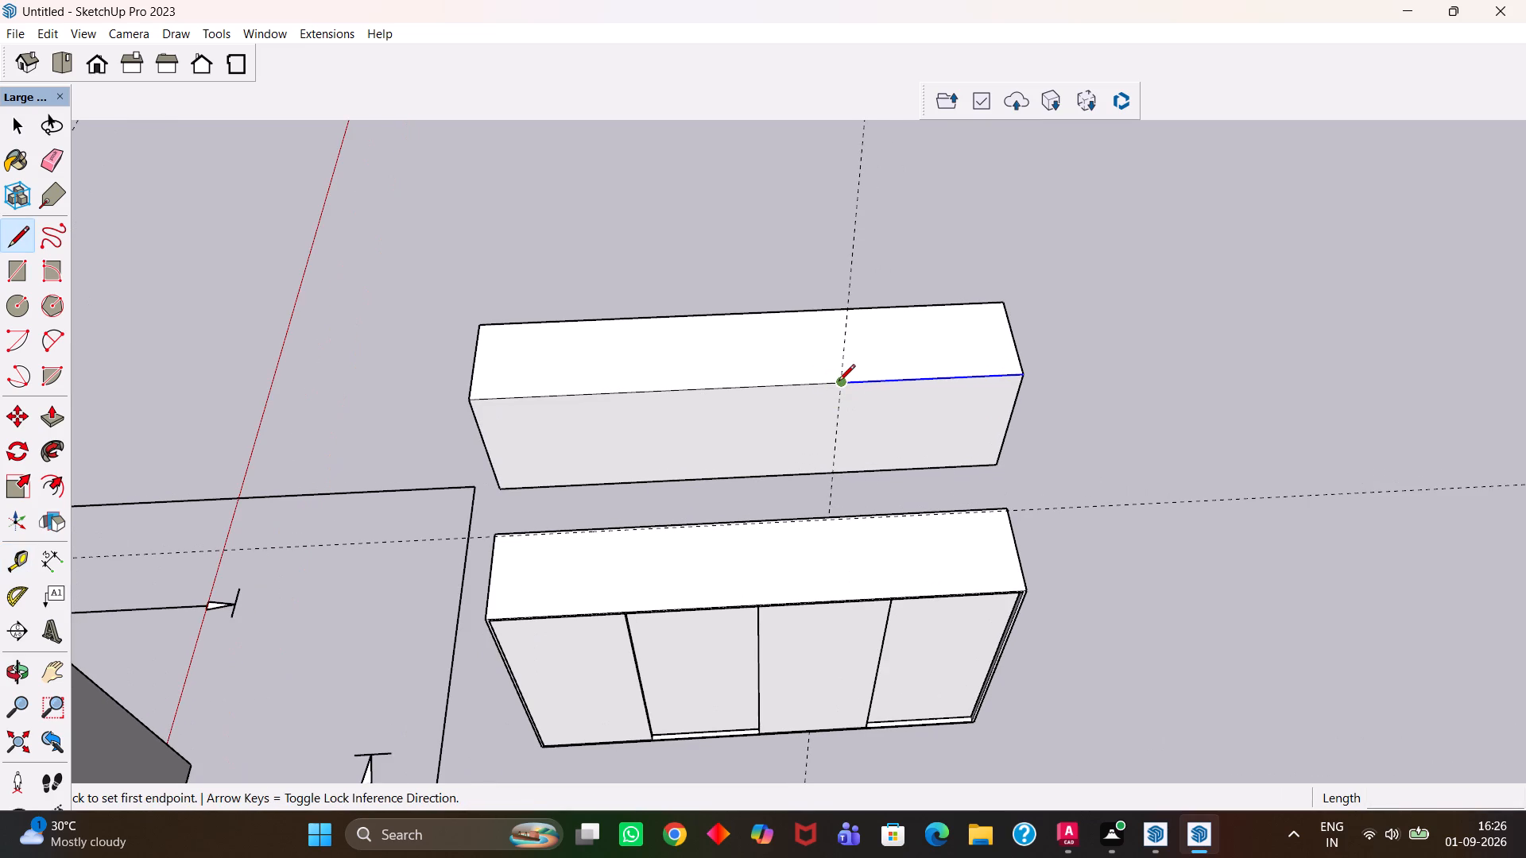
pyautogui.click(839, 382)
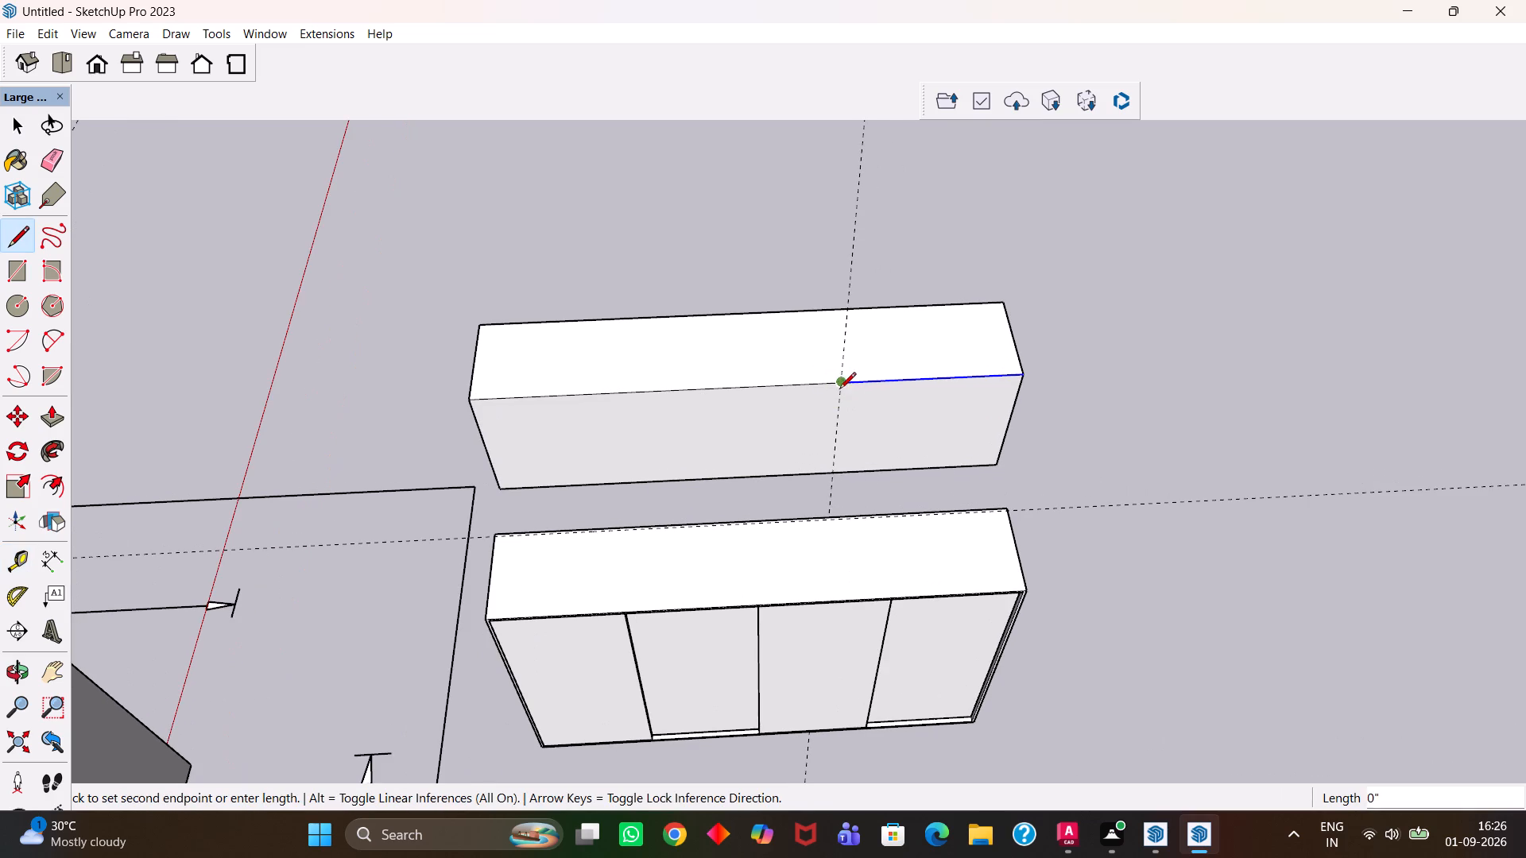
pyautogui.scroll(3, 823, 441)
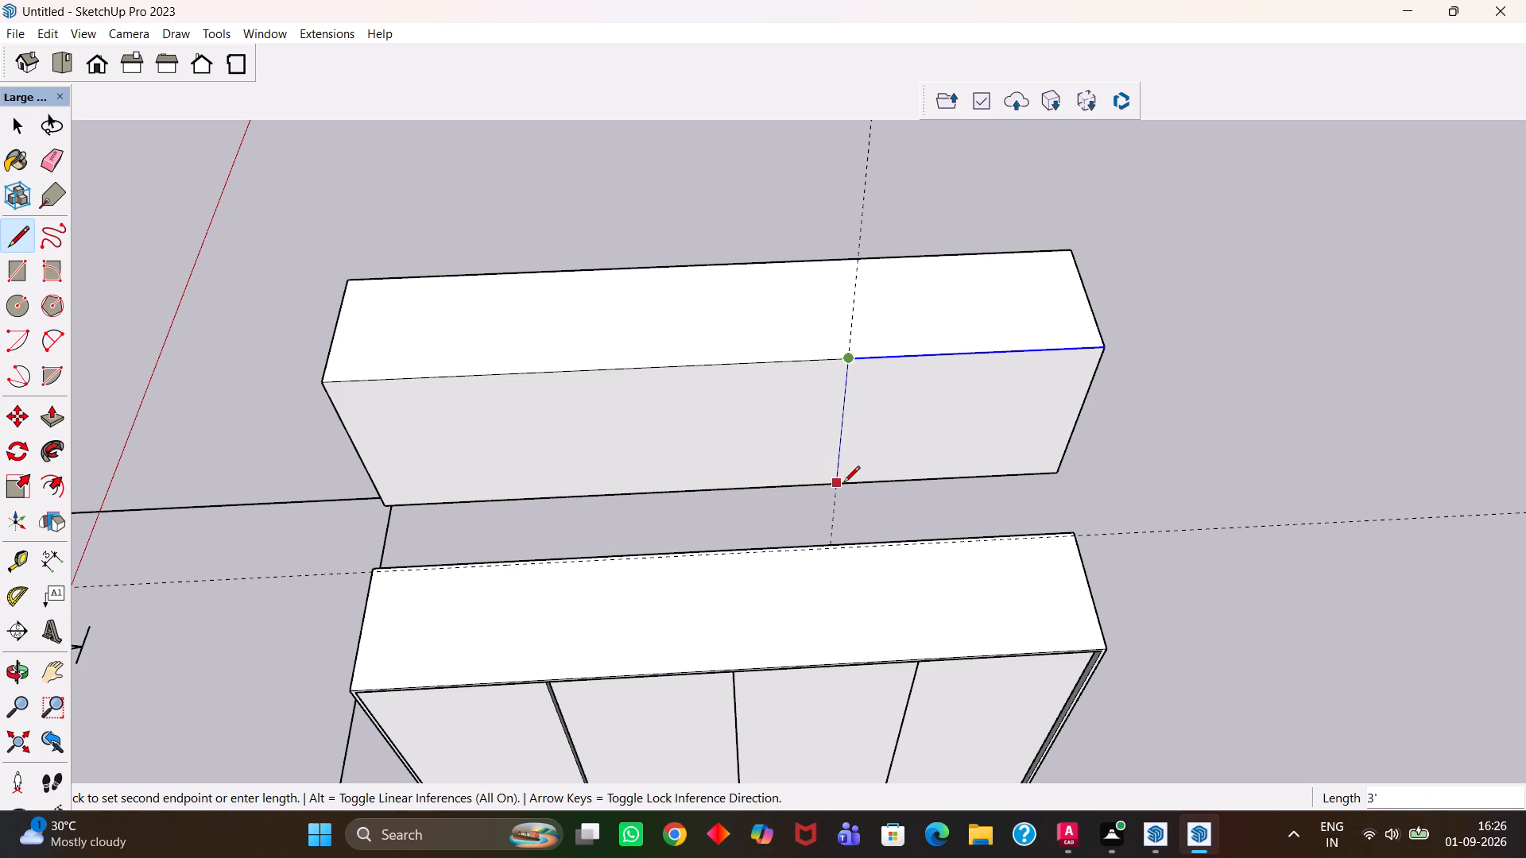
pyautogui.click(843, 484)
# Copy the right-third front face about 7' 11 7/16" away, to the empty area beside the wardrobe.
pyautogui.scroll(-4, 843, 473)
pyautogui.press('space')
pyautogui.click(870, 448)
pyautogui.scroll(-5, 870, 448)
pyautogui.press('m')
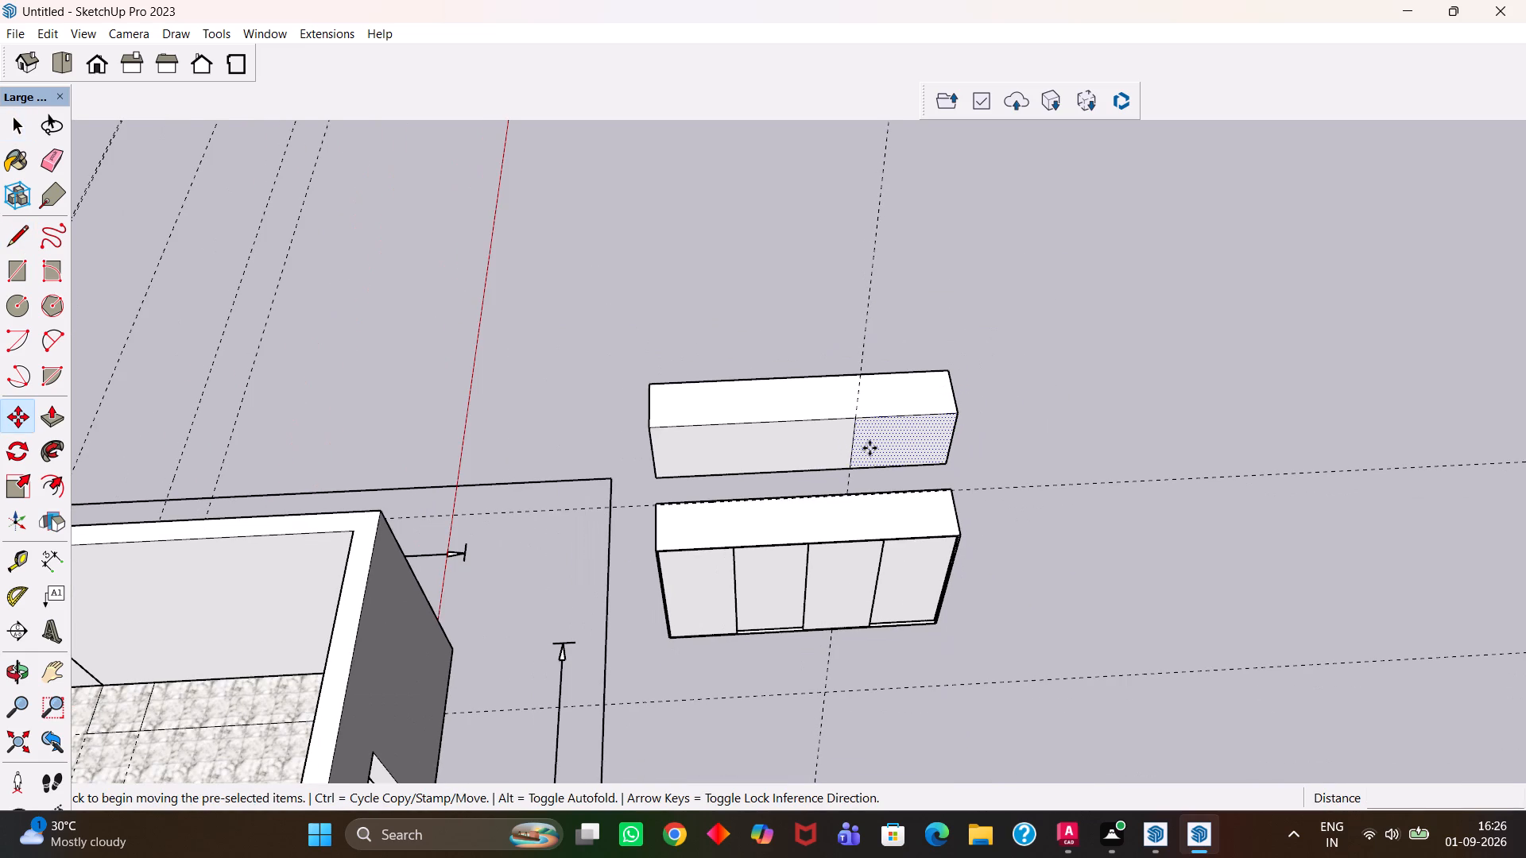
pyautogui.click(870, 448)
pyautogui.click(1049, 560)
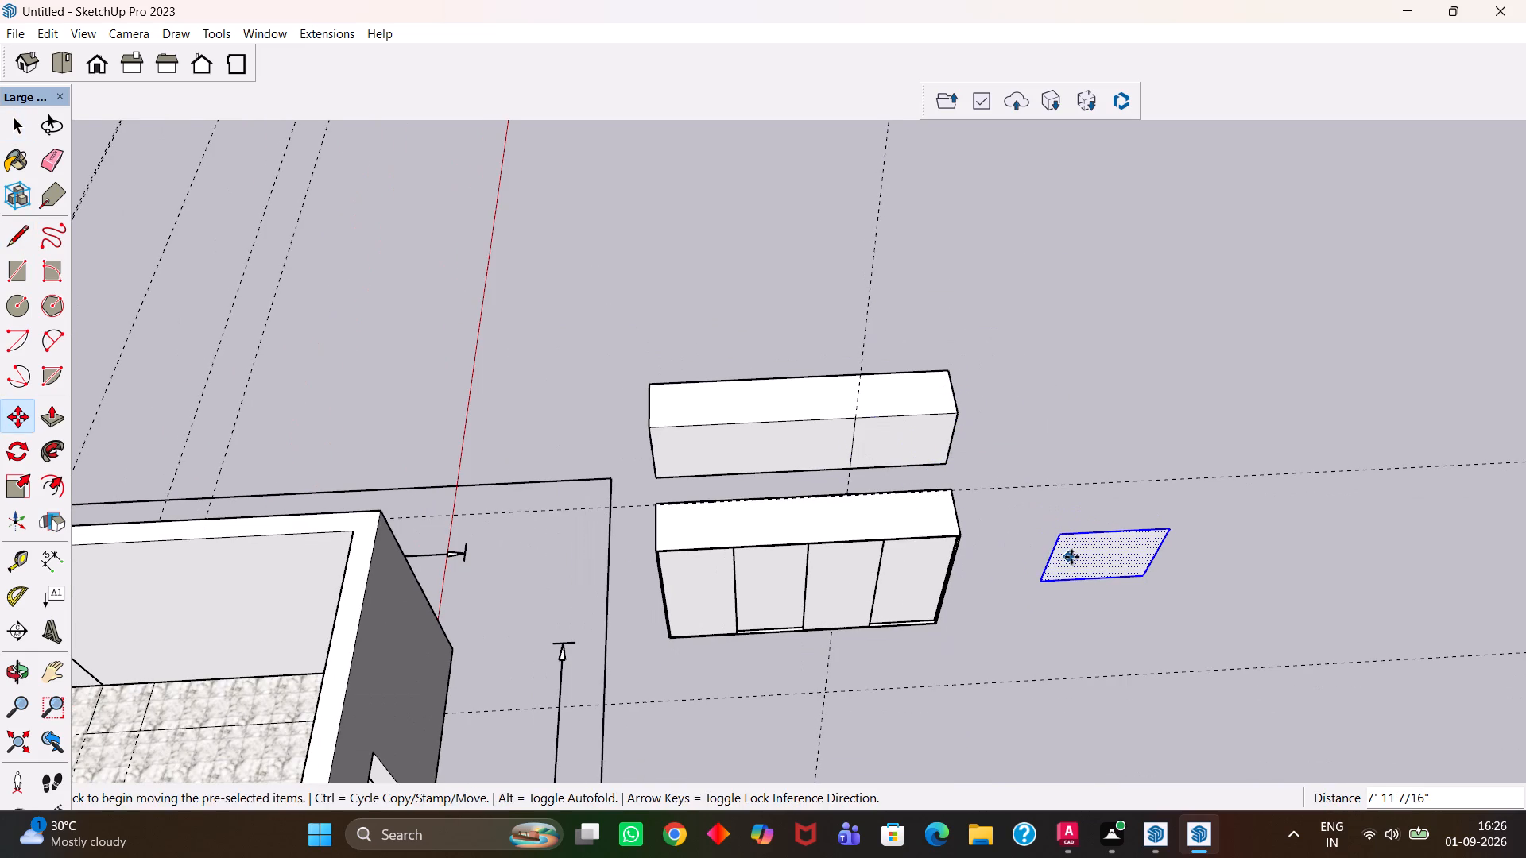
# Extrude the copied face 18 mm to form an upper unit shutter.
pyautogui.press('p')
pyautogui.scroll(2, 1075, 557)
pyautogui.click(1075, 557)
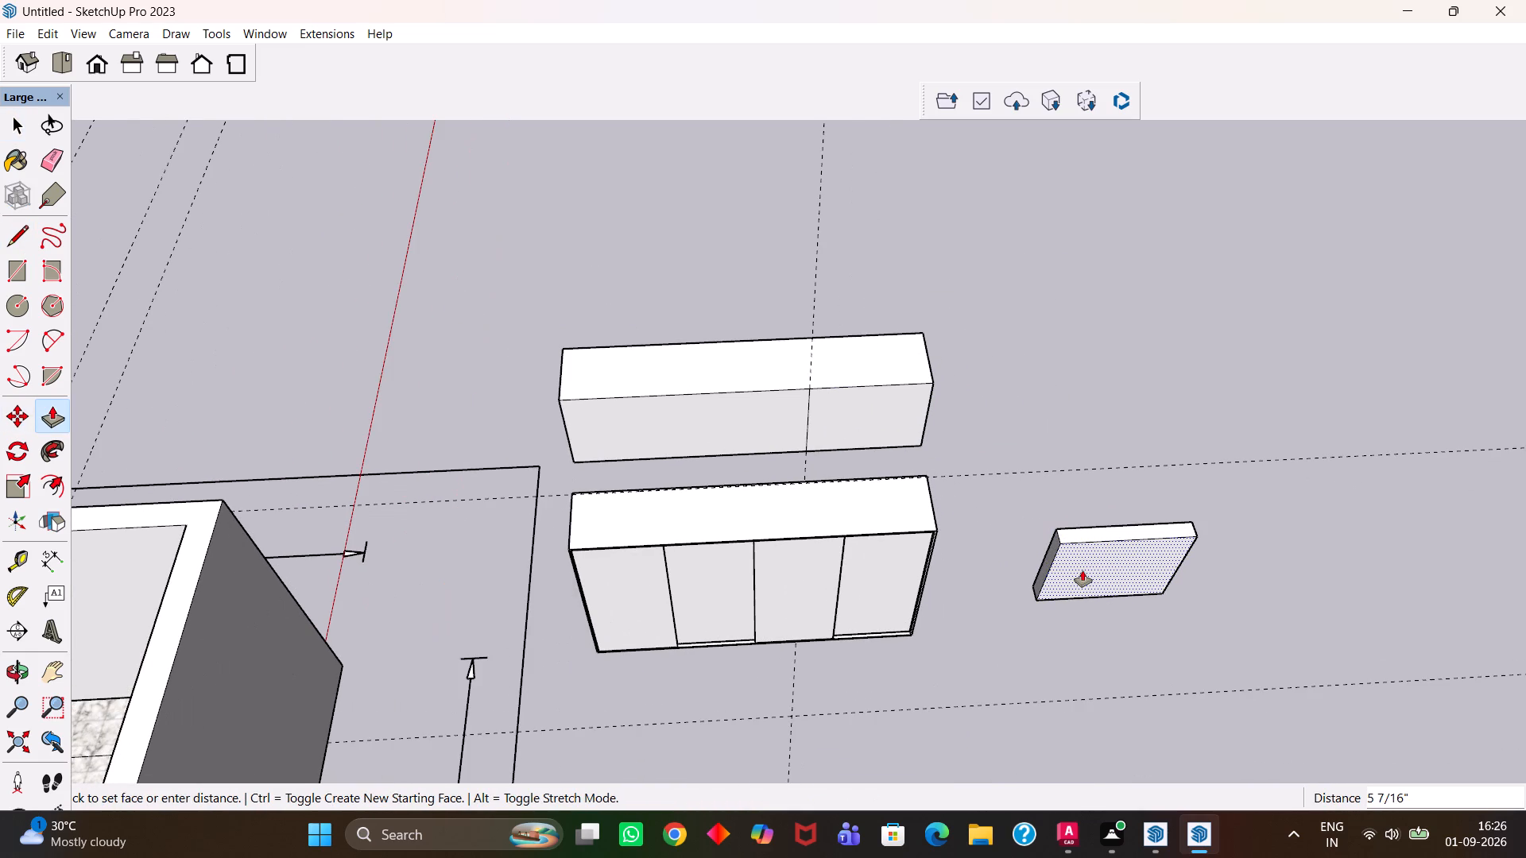
pyautogui.write('18mm')
pyautogui.press('Return')
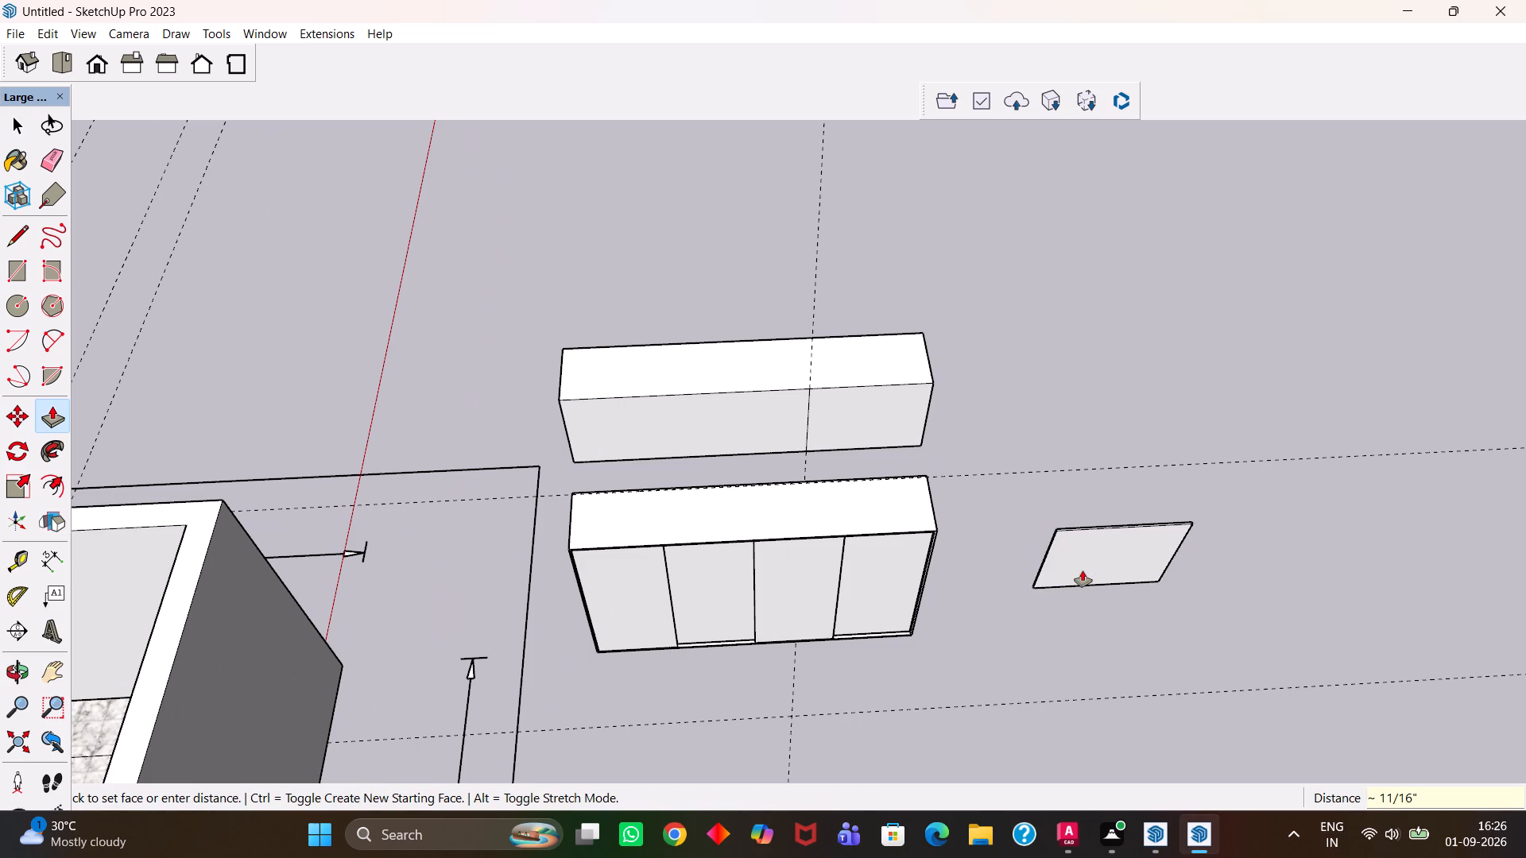
# Group all the geometry of the extruded upper unit shutter lying beside the wardrobe.
pyautogui.press('space')
pyautogui.scroll(2, 1083, 570)
pyautogui.doubleClick(1086, 570)
pyautogui.tripleClick(1086, 570)
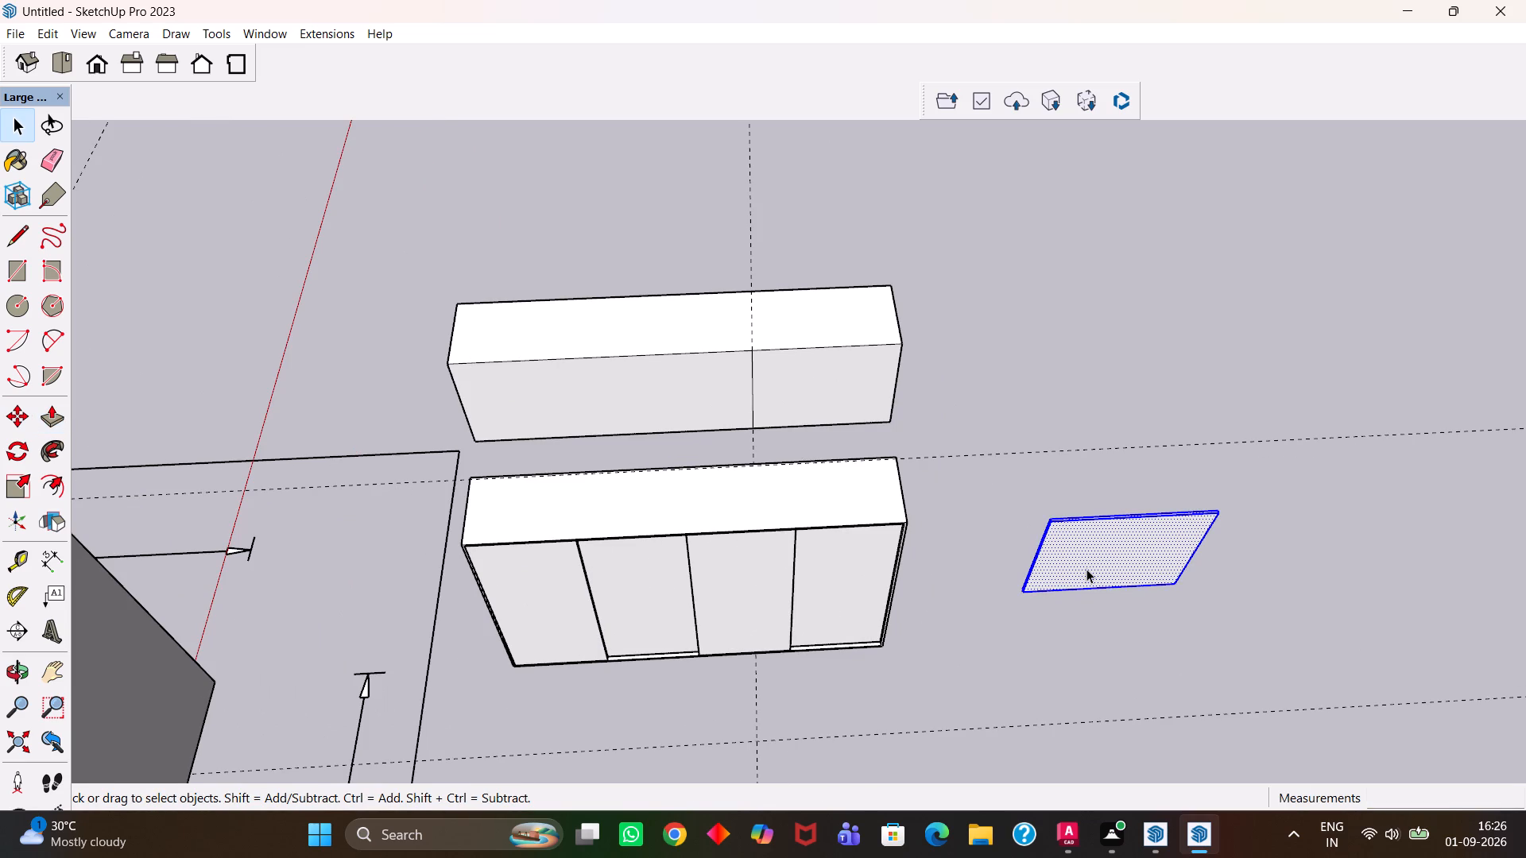
pyautogui.rightClick(1086, 569)
pyautogui.click(1169, 374)
# Move the grouped shutter by its upper corner onto the right third of the upper unit's front, aligned with the unit's top front corner.
pyautogui.scroll(5, 1175, 513)
pyautogui.press('m')
pyautogui.click(1246, 504)
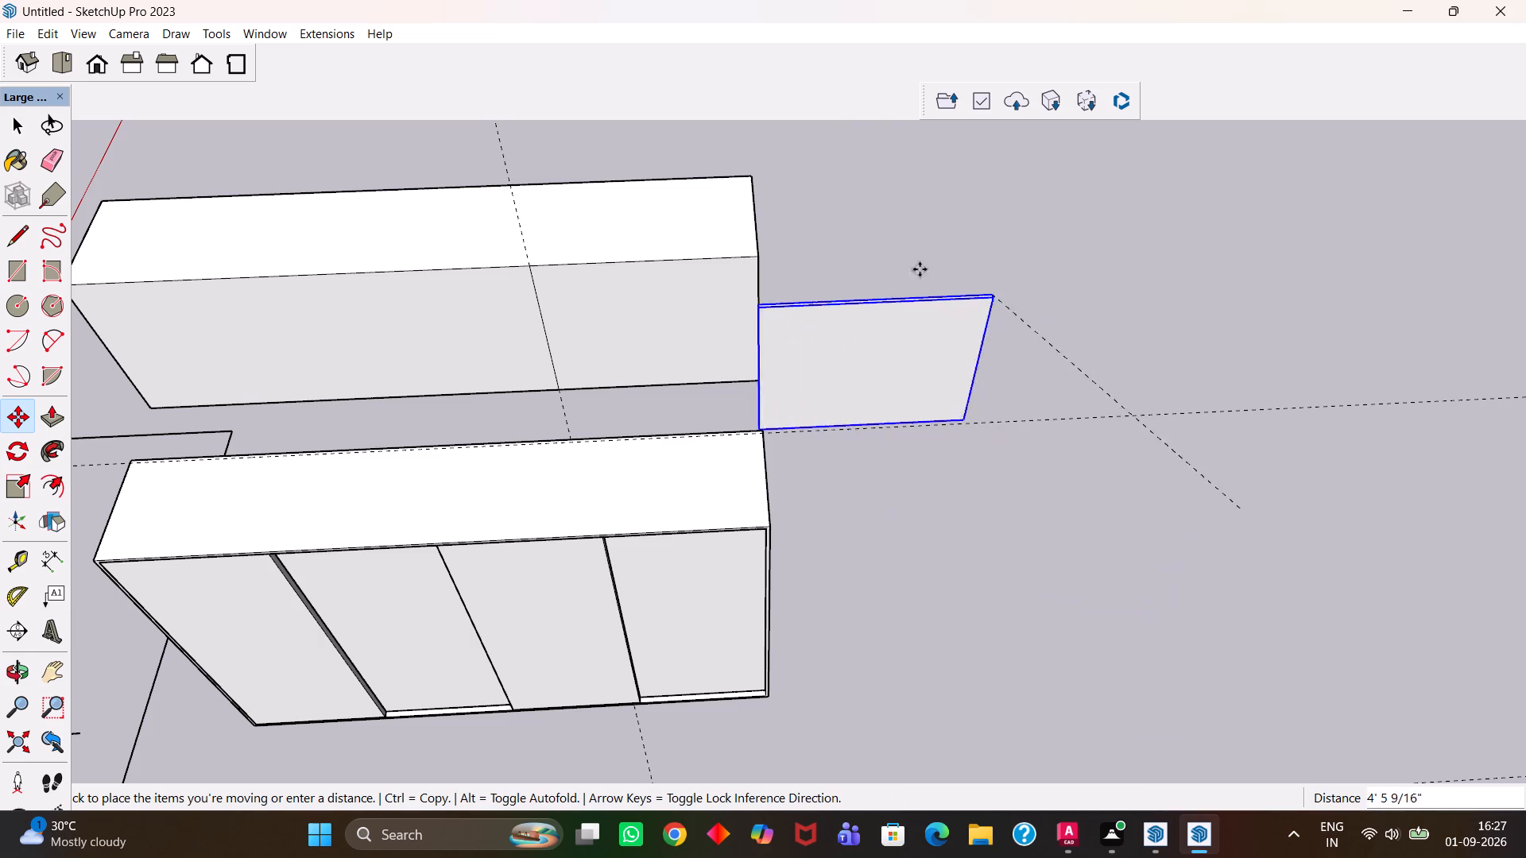
pyautogui.click(758, 263)
pyautogui.scroll(4, 758, 263)
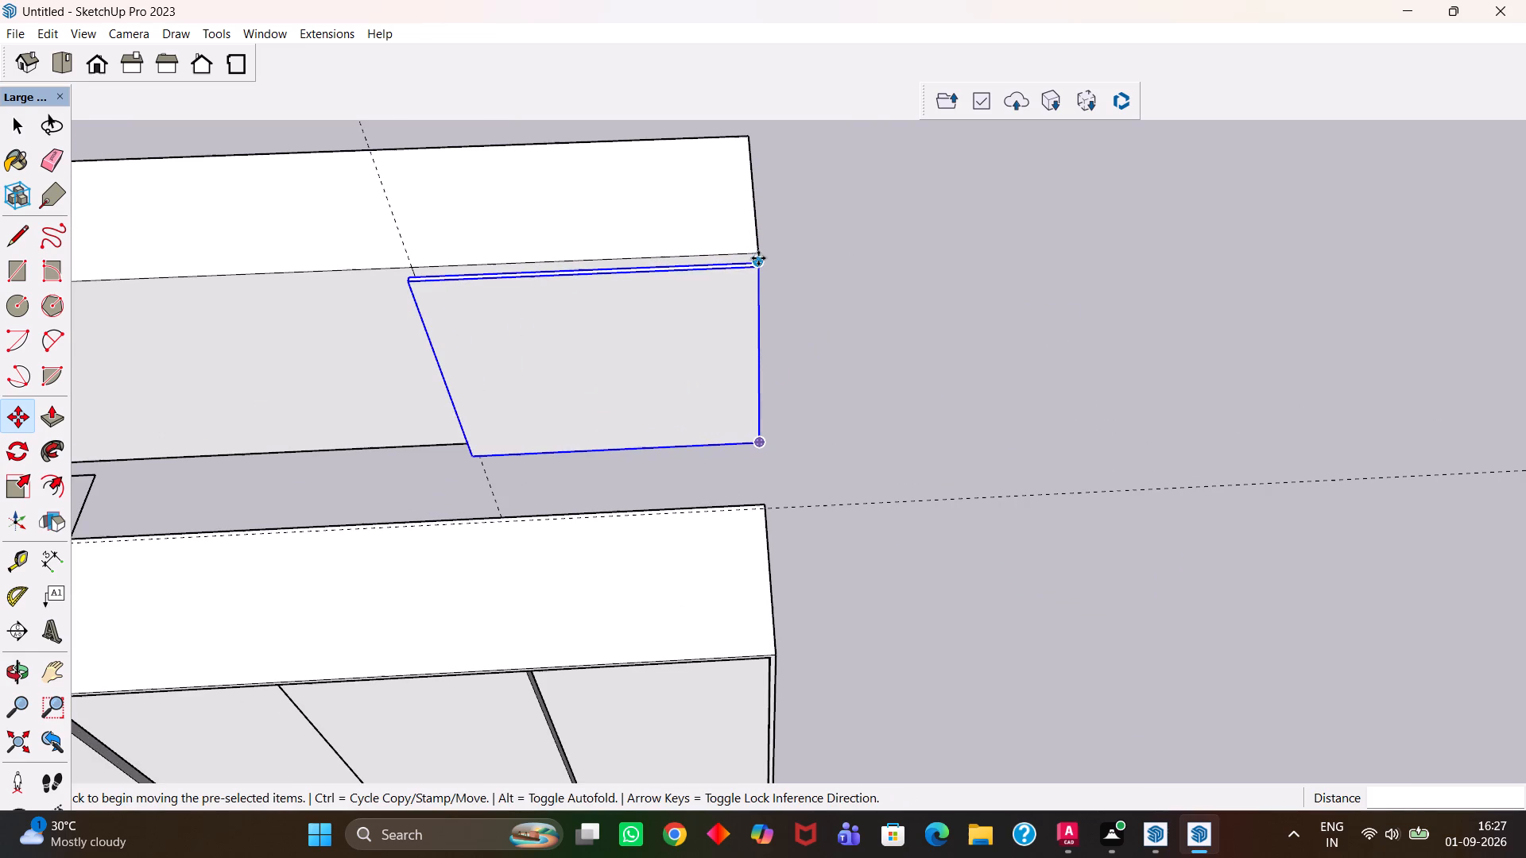
pyautogui.click(758, 261)
pyautogui.click(758, 245)
pyautogui.scroll(2, 732, 268)
pyautogui.scroll(-5, 732, 271)
# Open the shutter group and push/pull its inner side face, at the one-third division line, by 4 mm, leaving the group when done.
pyautogui.press('h')
pyautogui.moveTo(418, 310); pyautogui.dragTo(661, 373)
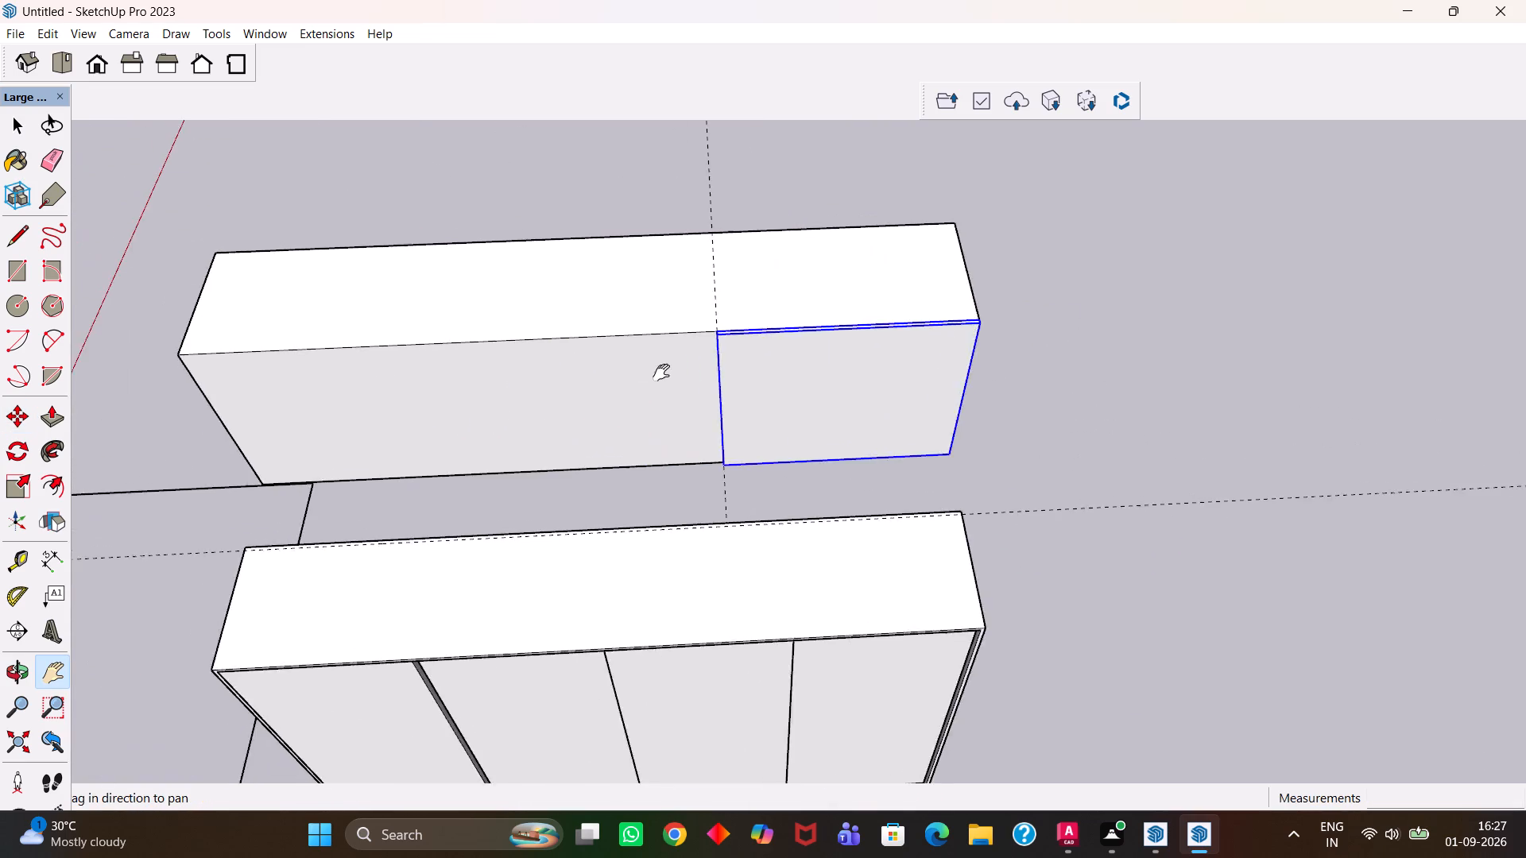
pyautogui.moveTo(661, 373); pyautogui.dragTo(645, 369)
pyautogui.scroll(9, 704, 361)
pyautogui.moveTo(704, 341); pyautogui.dragTo(863, 340, button='middle')
pyautogui.scroll(6, 700, 336)
pyautogui.moveTo(780, 336); pyautogui.dragTo(835, 348, button='middle')
pyautogui.moveTo(813, 339); pyautogui.dragTo(804, 389)
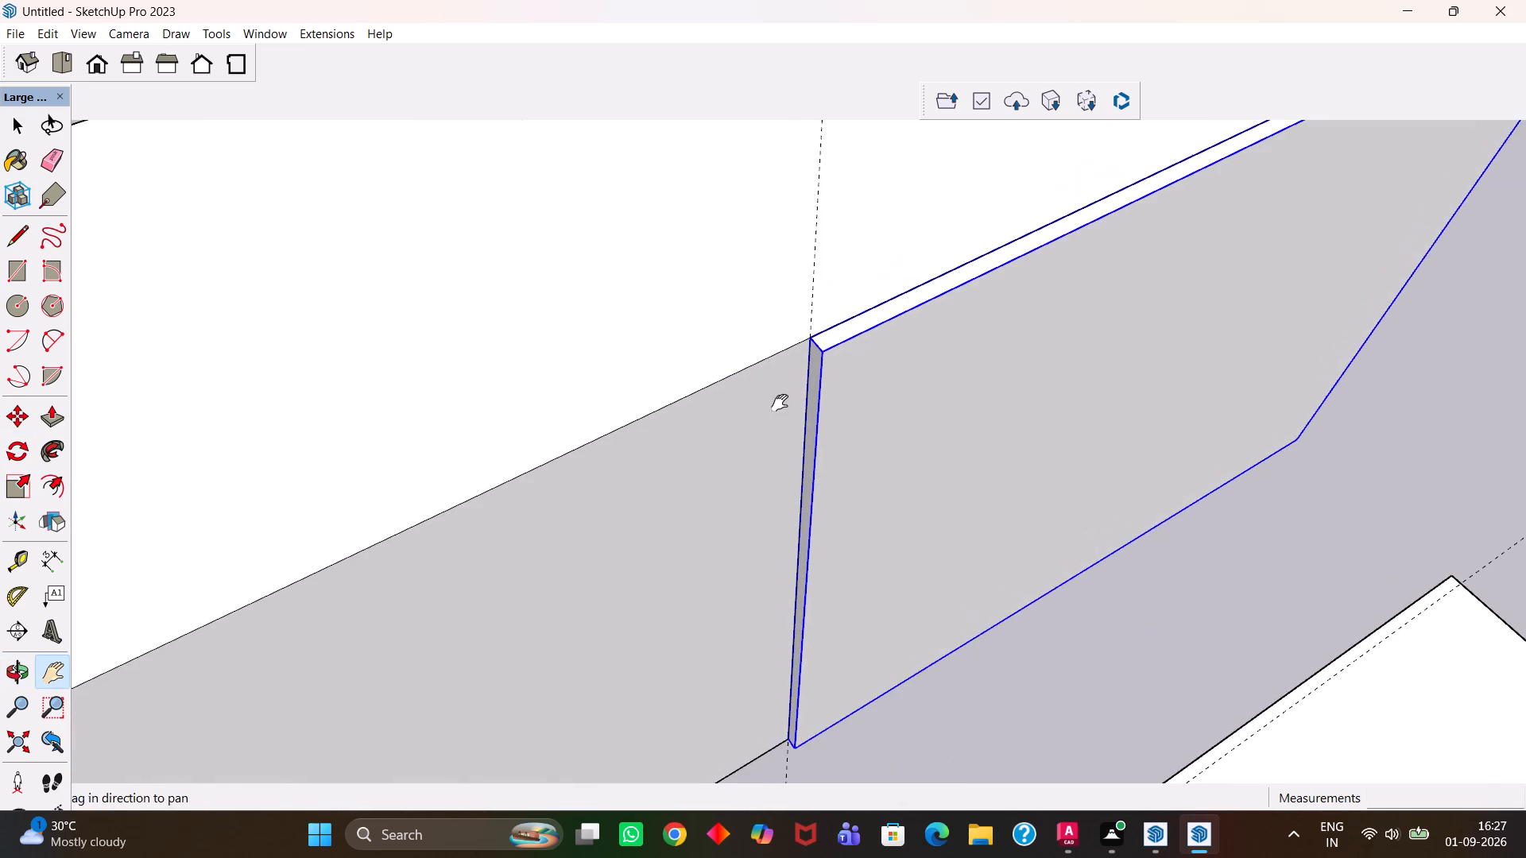
pyautogui.moveTo(780, 403); pyautogui.dragTo(787, 401, button='middle')
pyautogui.scroll(3, 785, 402)
pyautogui.press('space')
pyautogui.doubleClick(831, 382)
pyautogui.click(830, 370)
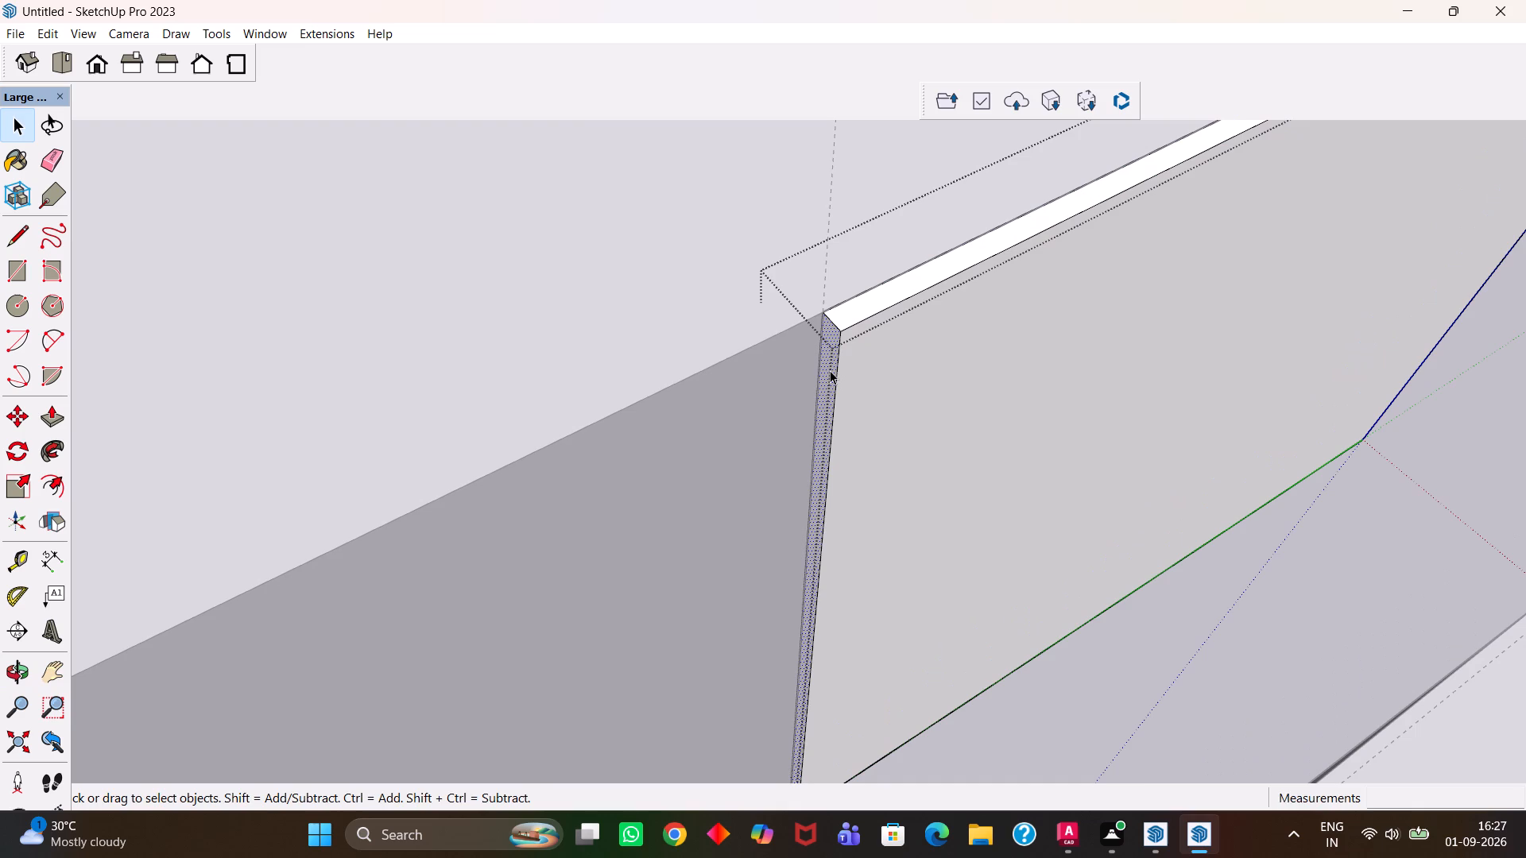
pyautogui.press('p')
pyautogui.click(830, 370)
pyautogui.write('4mm')
pyautogui.press('Return')
pyautogui.press('h')
pyautogui.scroll(-11, 865, 350)
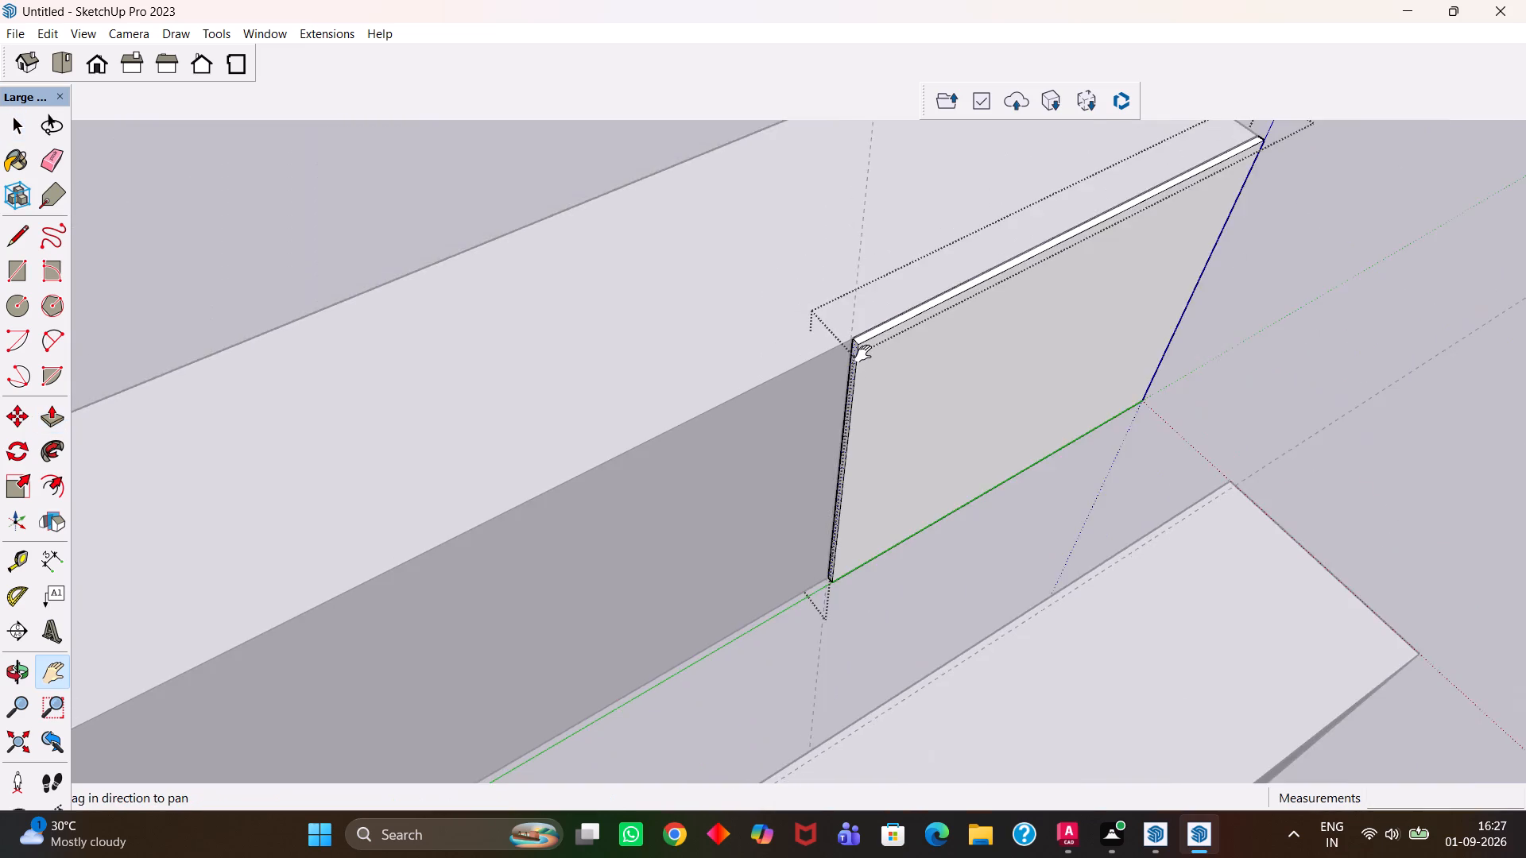
pyautogui.scroll(-13, 863, 354)
pyautogui.scroll(1, 939, 377)
pyautogui.moveTo(939, 377); pyautogui.dragTo(858, 400, button='middle')
pyautogui.scroll(-3, 827, 400)
pyautogui.press('space')
pyautogui.click(1141, 288)
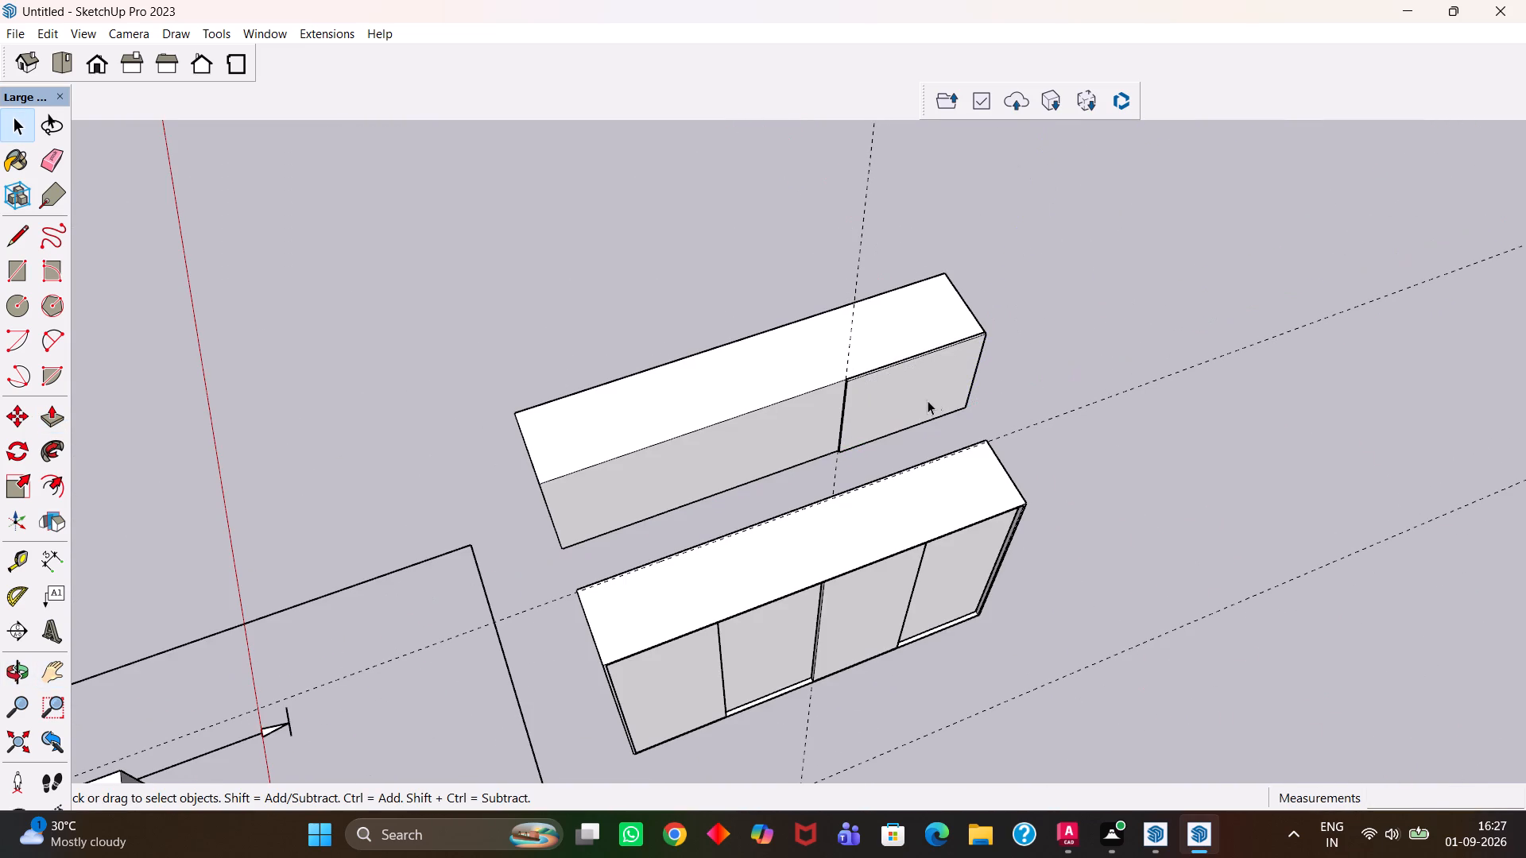
# Copy the shutter to the left end of the upper unit's front and divide the copy distance by 3 with /3.
pyautogui.click(909, 392)
pyautogui.scroll(11, 864, 388)
pyautogui.press('m')
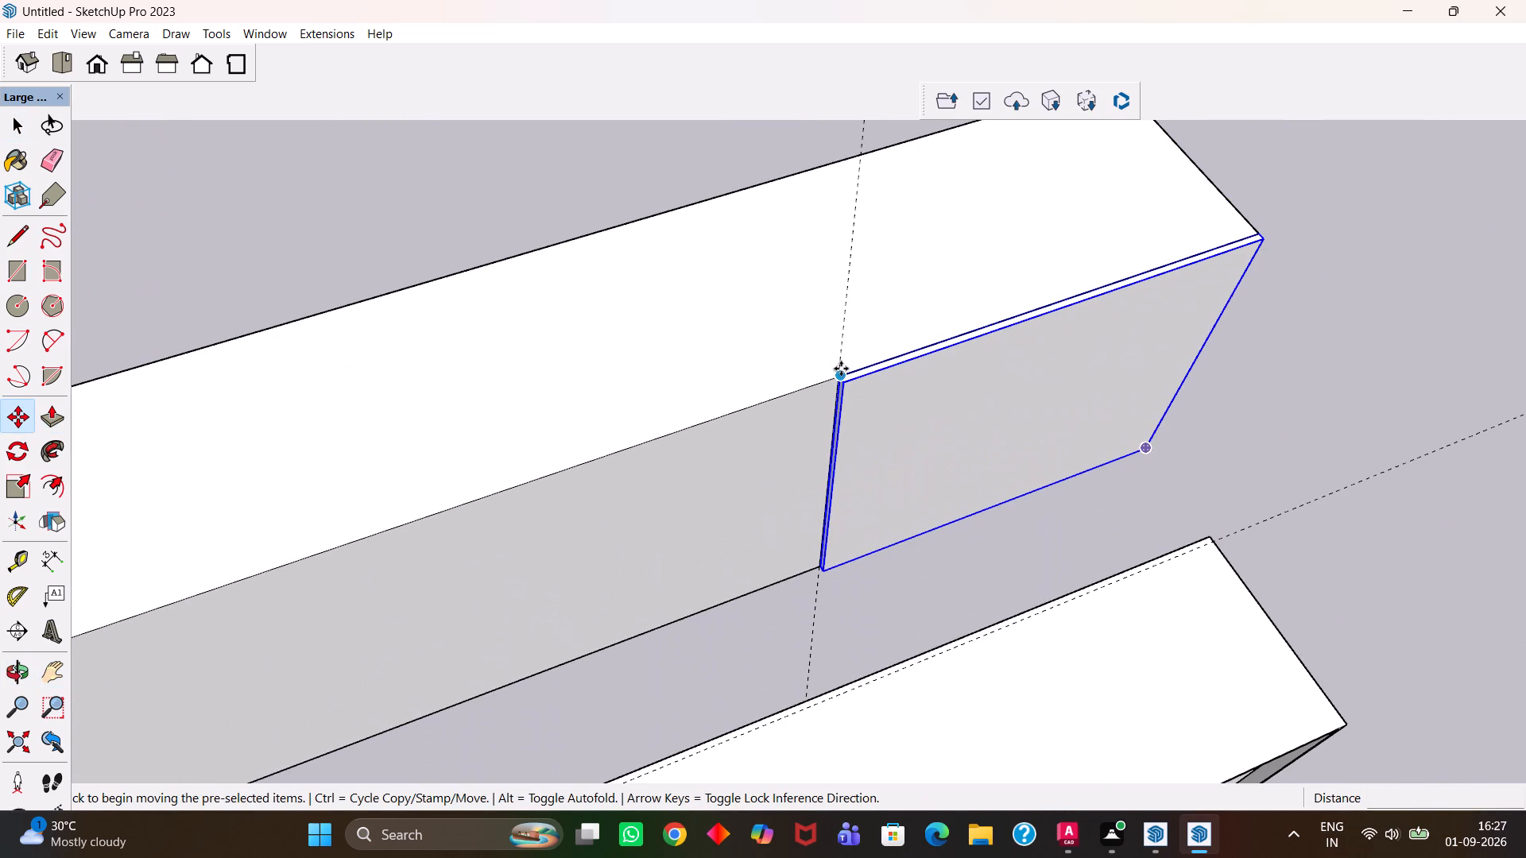
pyautogui.click(841, 369)
pyautogui.press('h')
pyautogui.scroll(-6, 656, 405)
pyautogui.moveTo(432, 430); pyautogui.dragTo(804, 348)
pyautogui.moveTo(718, 470); pyautogui.dragTo(671, 470, button='middle')
pyautogui.press('Escape')
pyautogui.click(528, 481)
pyautogui.press('/')
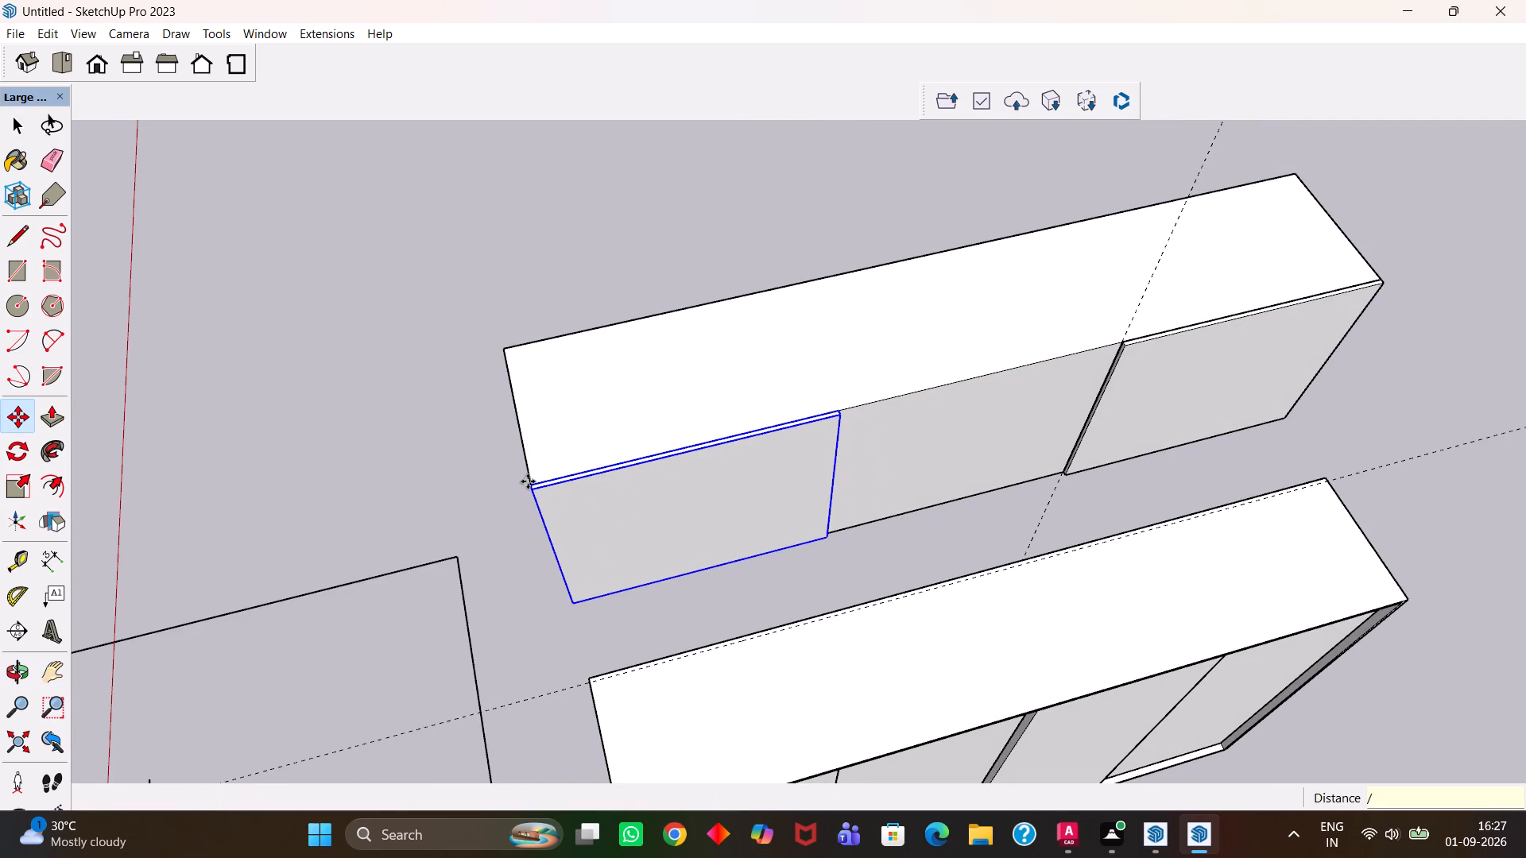
pyautogui.press('3')
pyautogui.press('Return')
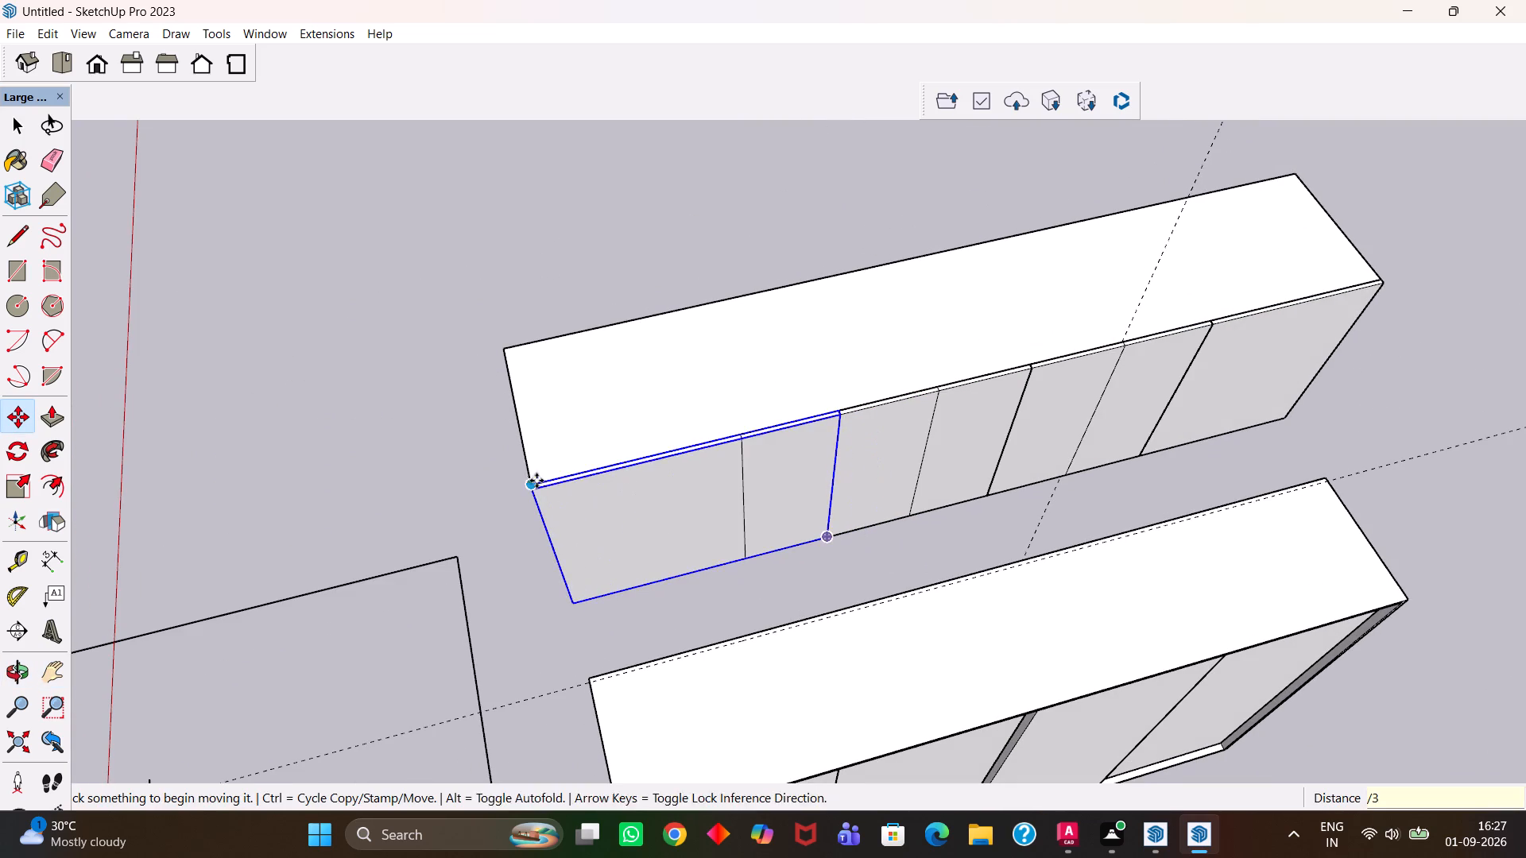
pyautogui.scroll(-13, 606, 476)
pyautogui.scroll(1, 819, 473)
pyautogui.moveTo(817, 472); pyautogui.dragTo(729, 381, button='middle')
pyautogui.scroll(6, 726, 480)
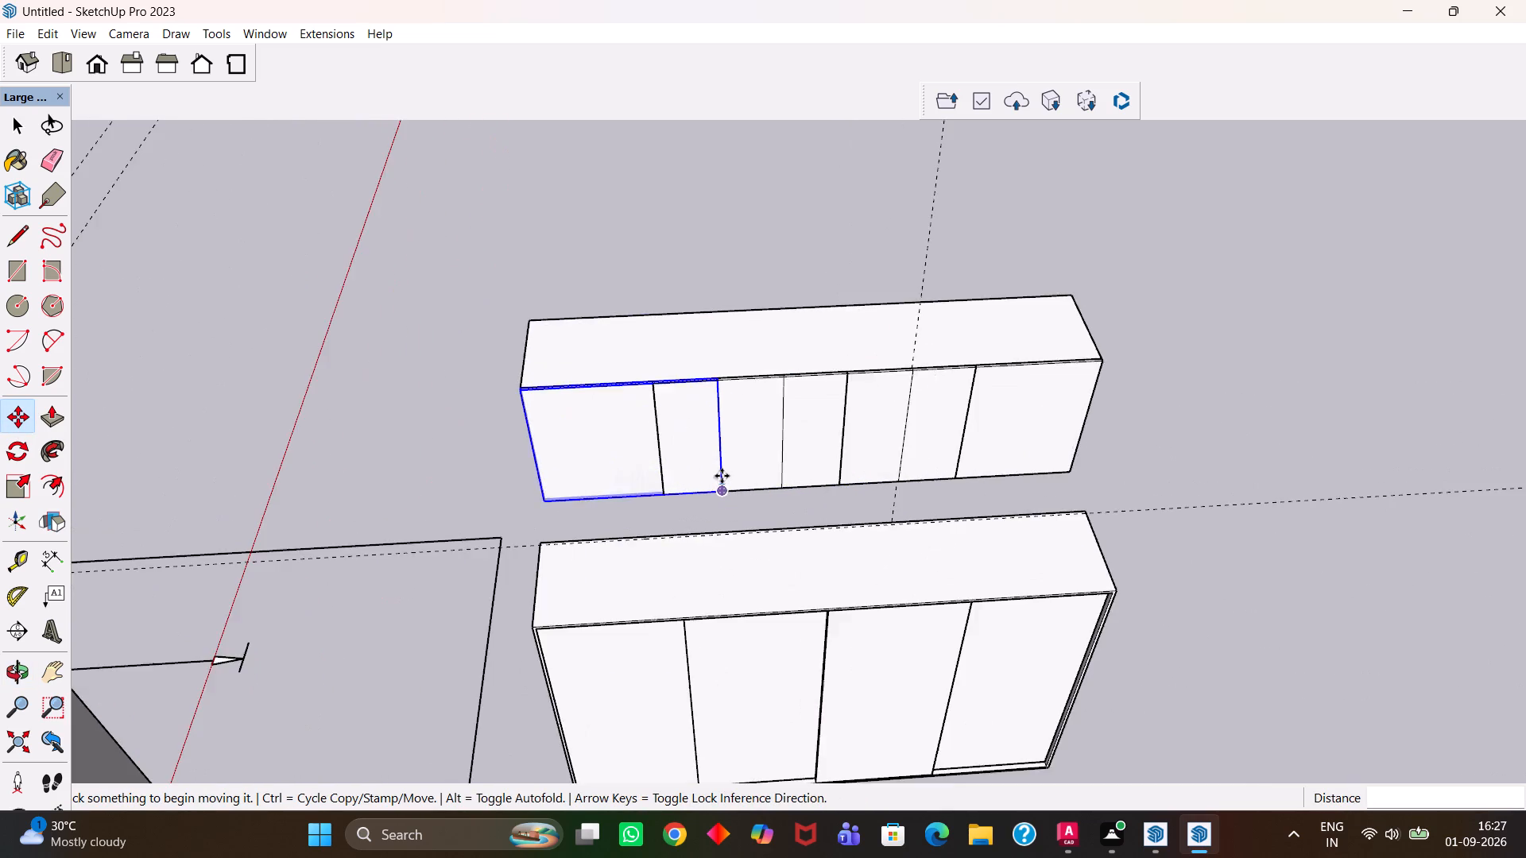
pyautogui.scroll(4, 722, 476)
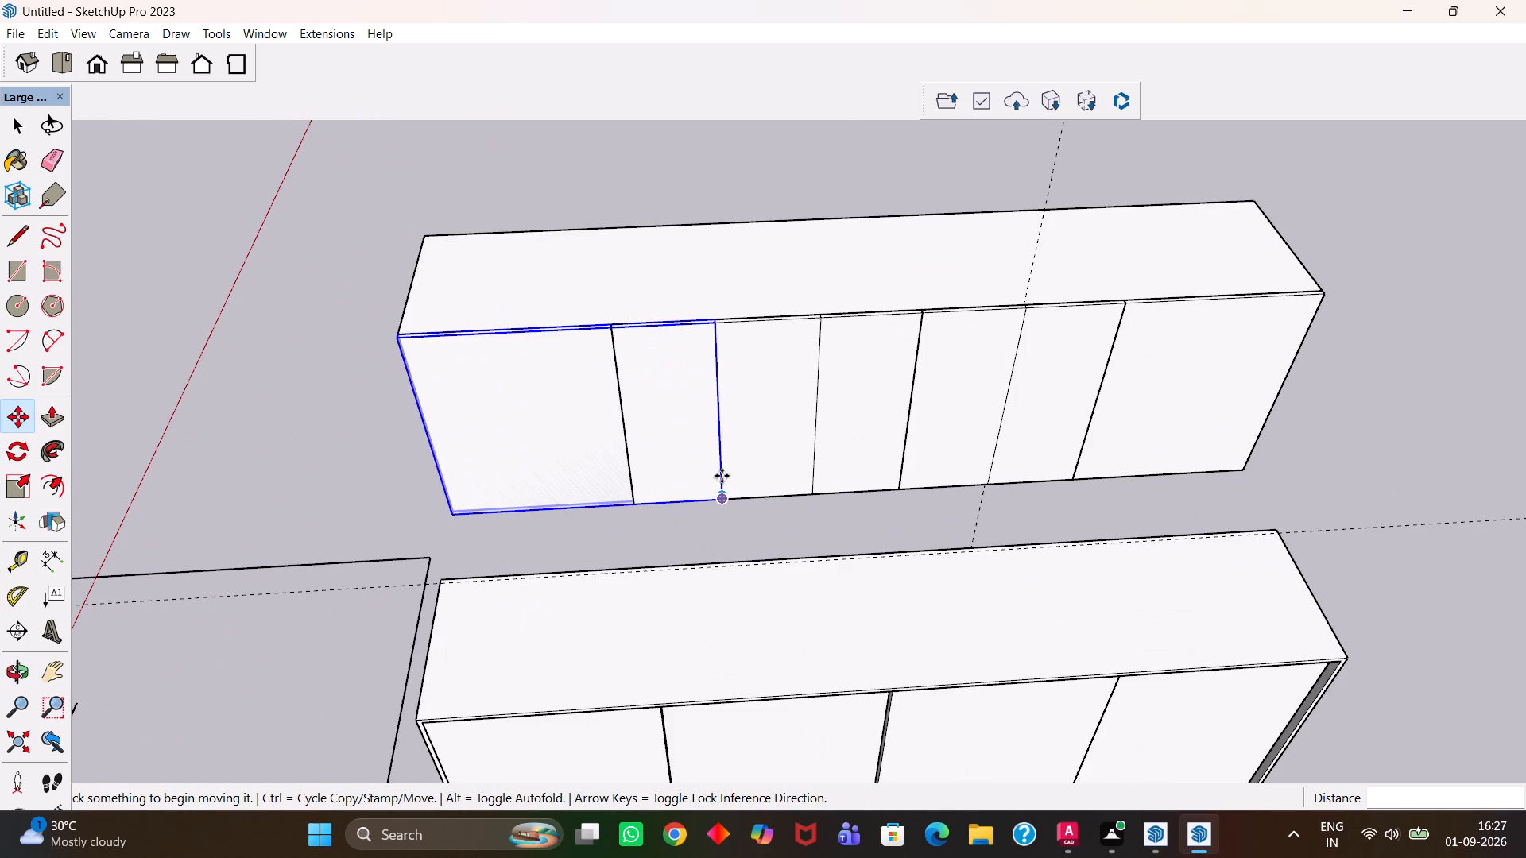
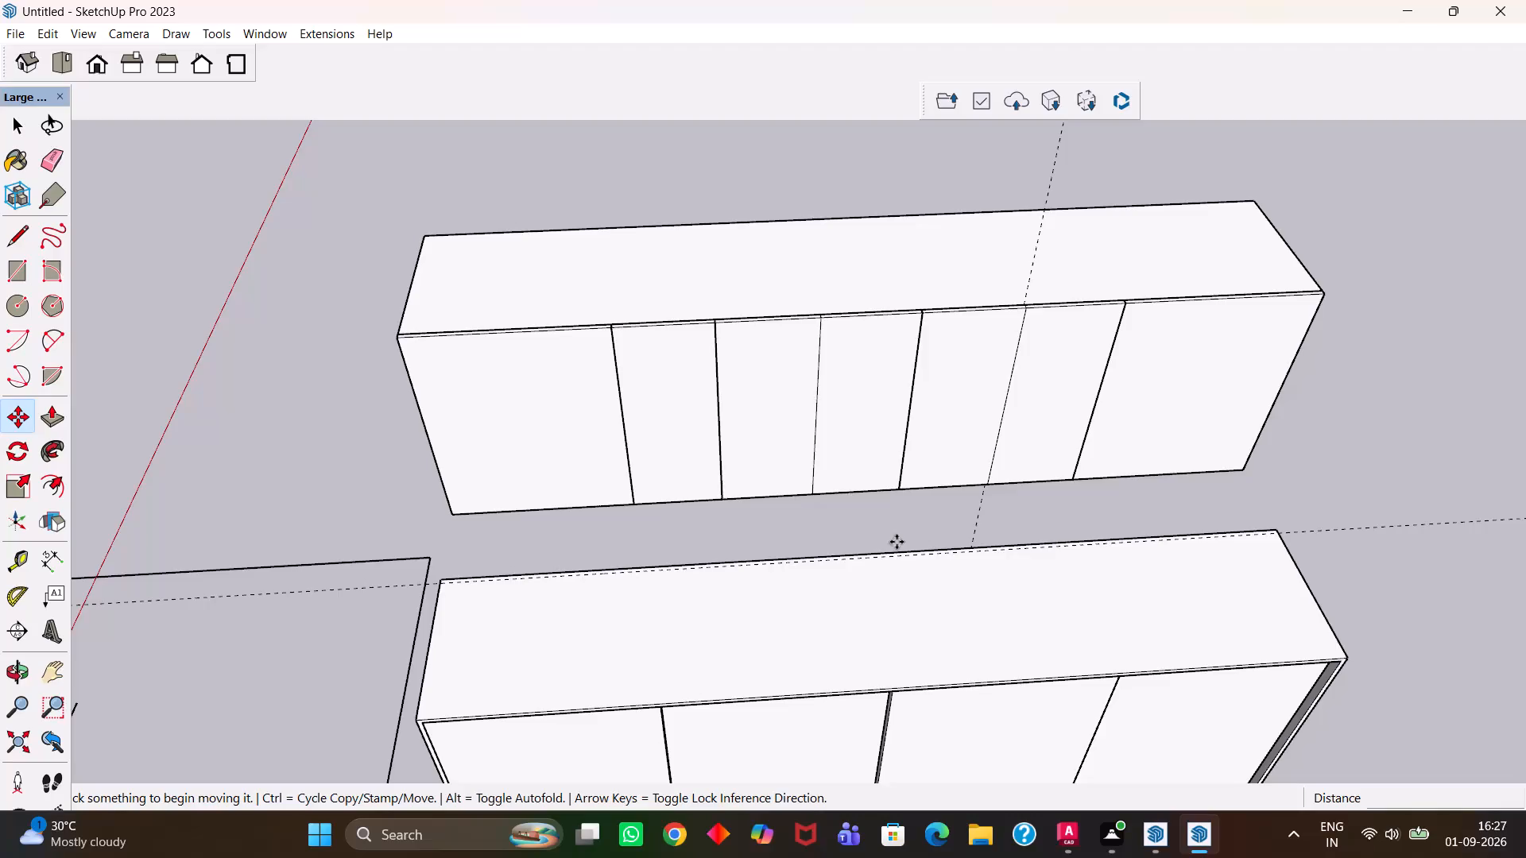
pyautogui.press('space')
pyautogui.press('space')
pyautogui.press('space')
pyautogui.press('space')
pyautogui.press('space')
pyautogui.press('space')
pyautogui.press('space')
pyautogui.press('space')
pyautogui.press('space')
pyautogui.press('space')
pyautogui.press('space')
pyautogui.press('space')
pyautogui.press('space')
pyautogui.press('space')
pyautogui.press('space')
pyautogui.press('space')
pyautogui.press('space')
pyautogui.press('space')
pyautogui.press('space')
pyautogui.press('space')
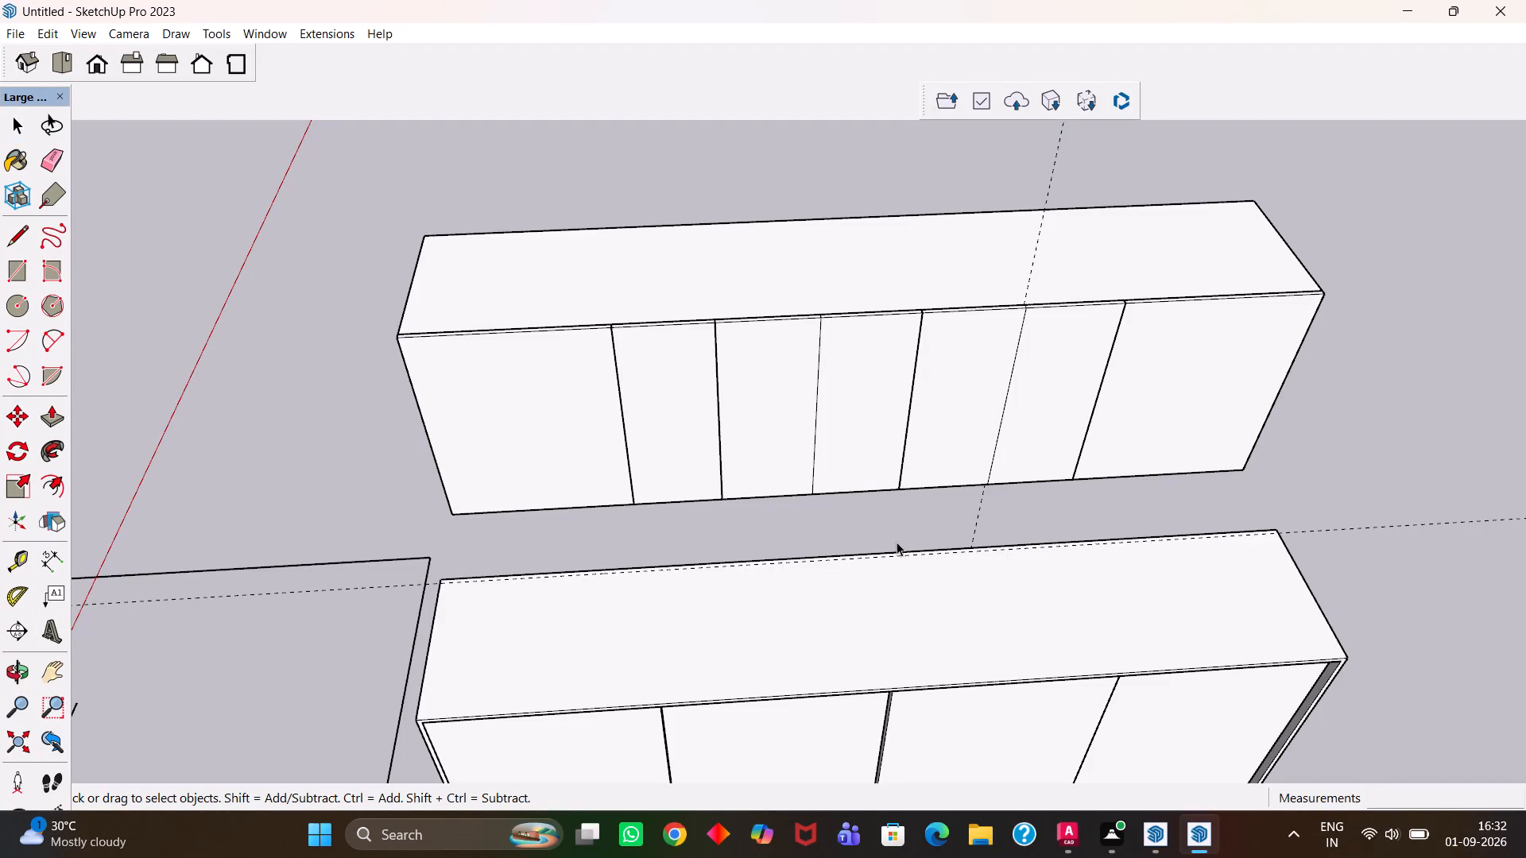
# Erase the construction guide lines crossing around the standalone wardrobe and upper unit outside the house.
pyautogui.scroll(-18, 897, 542)
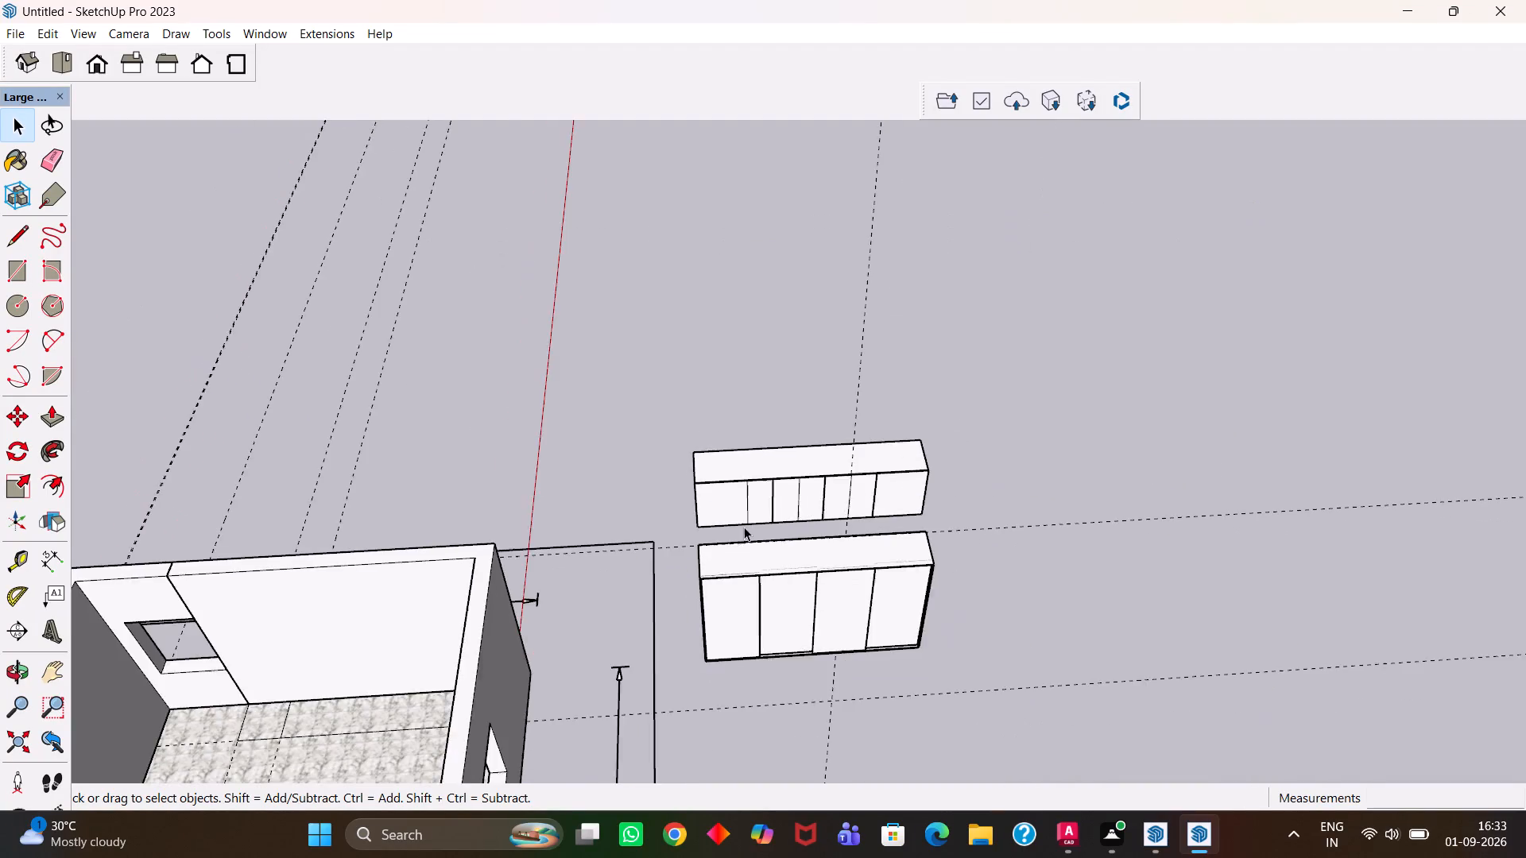
pyautogui.scroll(-6, 744, 527)
pyautogui.scroll(8, 804, 553)
pyautogui.scroll(-12, 808, 574)
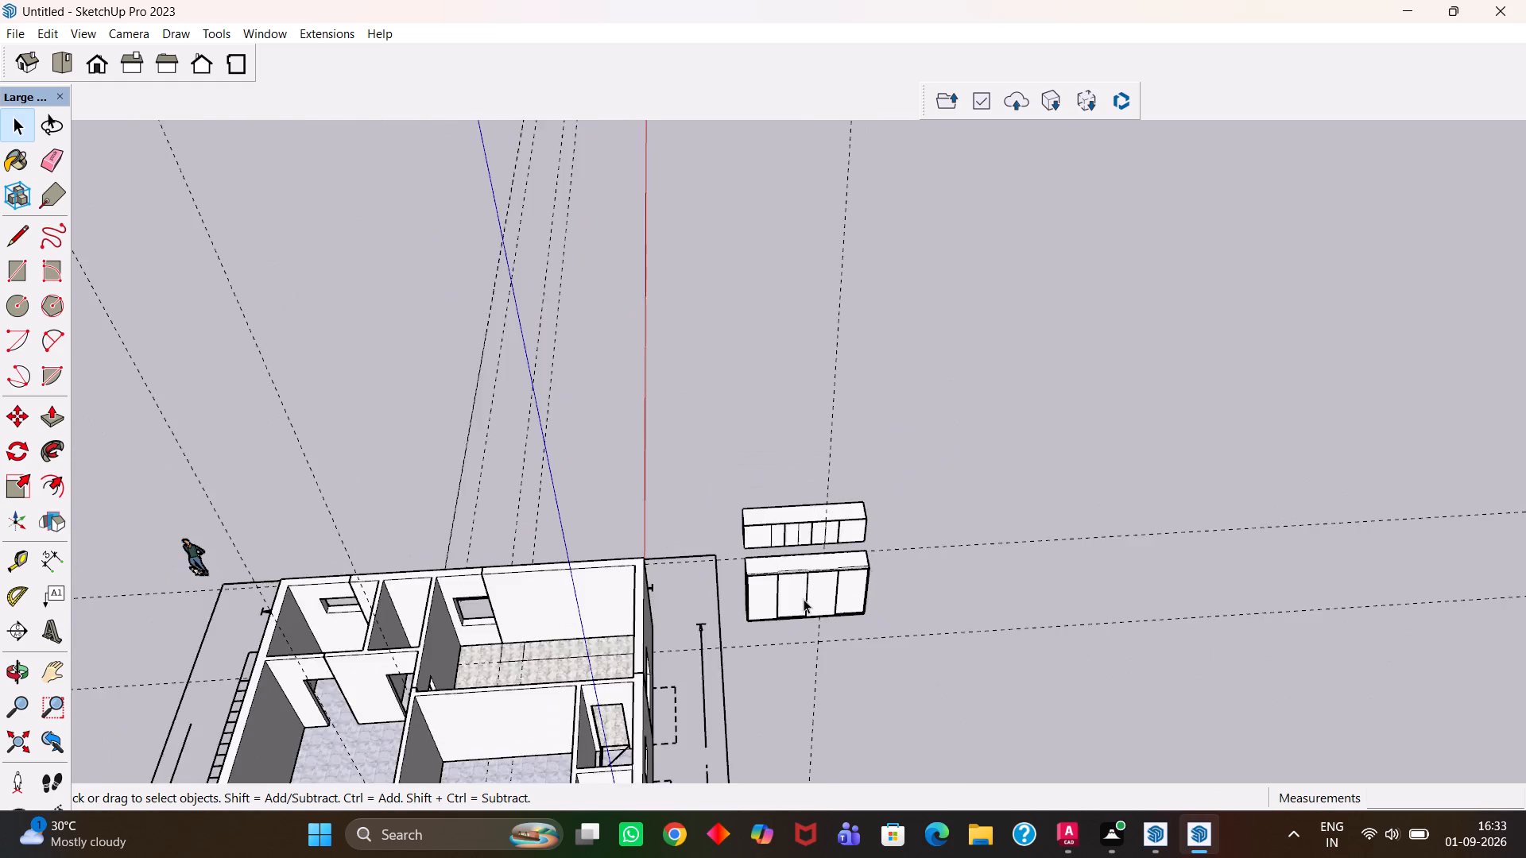
pyautogui.moveTo(804, 601); pyautogui.dragTo(784, 616, button='middle')
pyautogui.scroll(5, 786, 614)
pyautogui.press('h')
pyautogui.scroll(-6, 781, 574)
pyautogui.middleClick(781, 537)
pyautogui.moveTo(789, 550); pyautogui.dragTo(792, 562, button='middle')
pyautogui.middleClick(792, 562)
pyautogui.scroll(3, 792, 562)
pyautogui.middleClick(792, 562)
pyautogui.press('space')
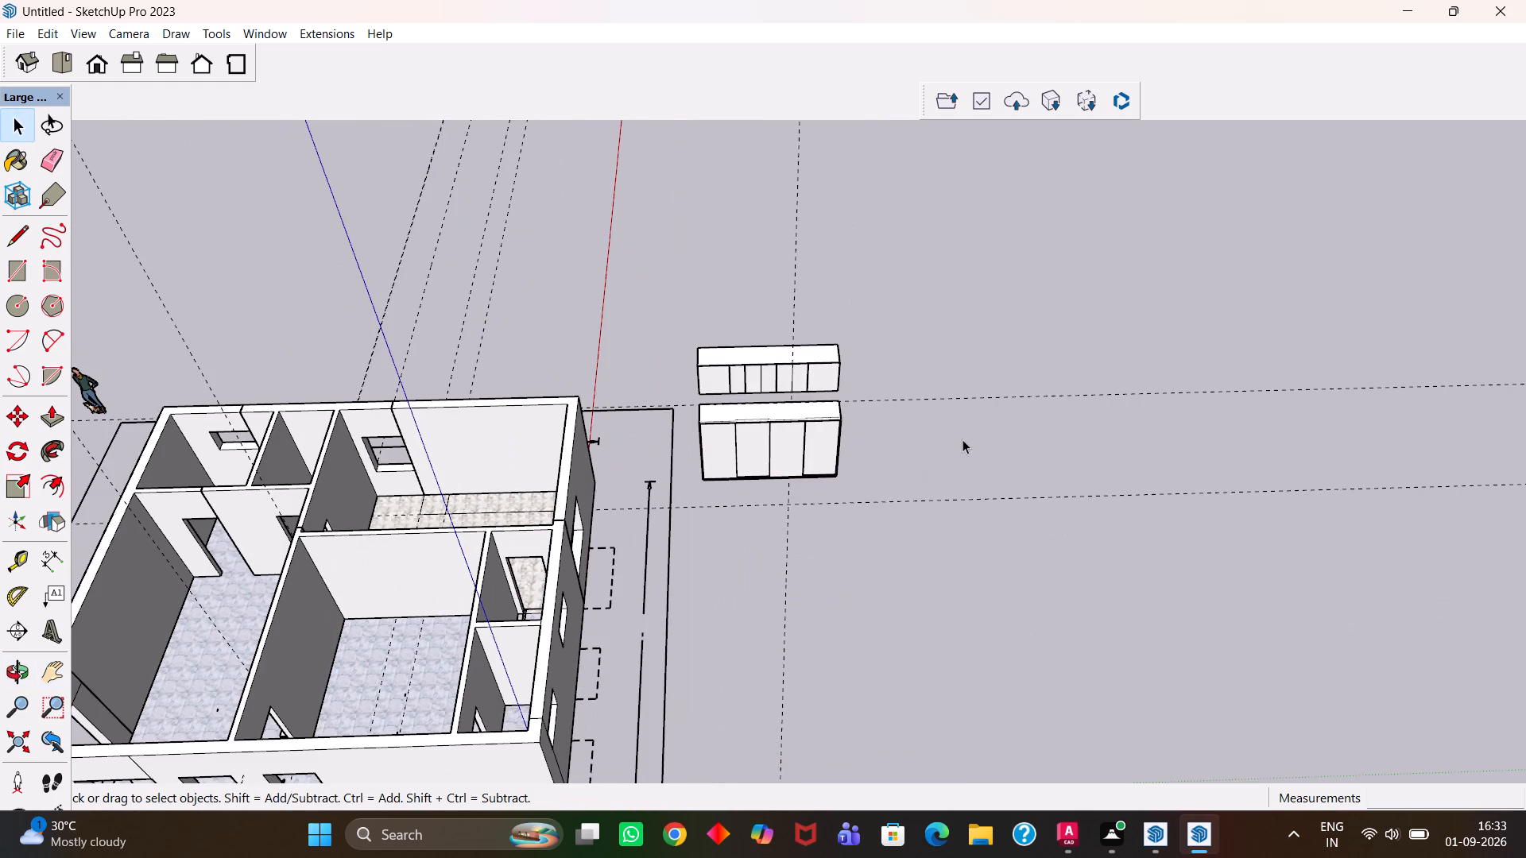
pyautogui.scroll(-2, 927, 446)
pyautogui.press('e')
pyautogui.moveTo(965, 374); pyautogui.dragTo(952, 436)
pyautogui.moveTo(945, 443); pyautogui.dragTo(861, 520)
pyautogui.moveTo(819, 524); pyautogui.dragTo(792, 545)
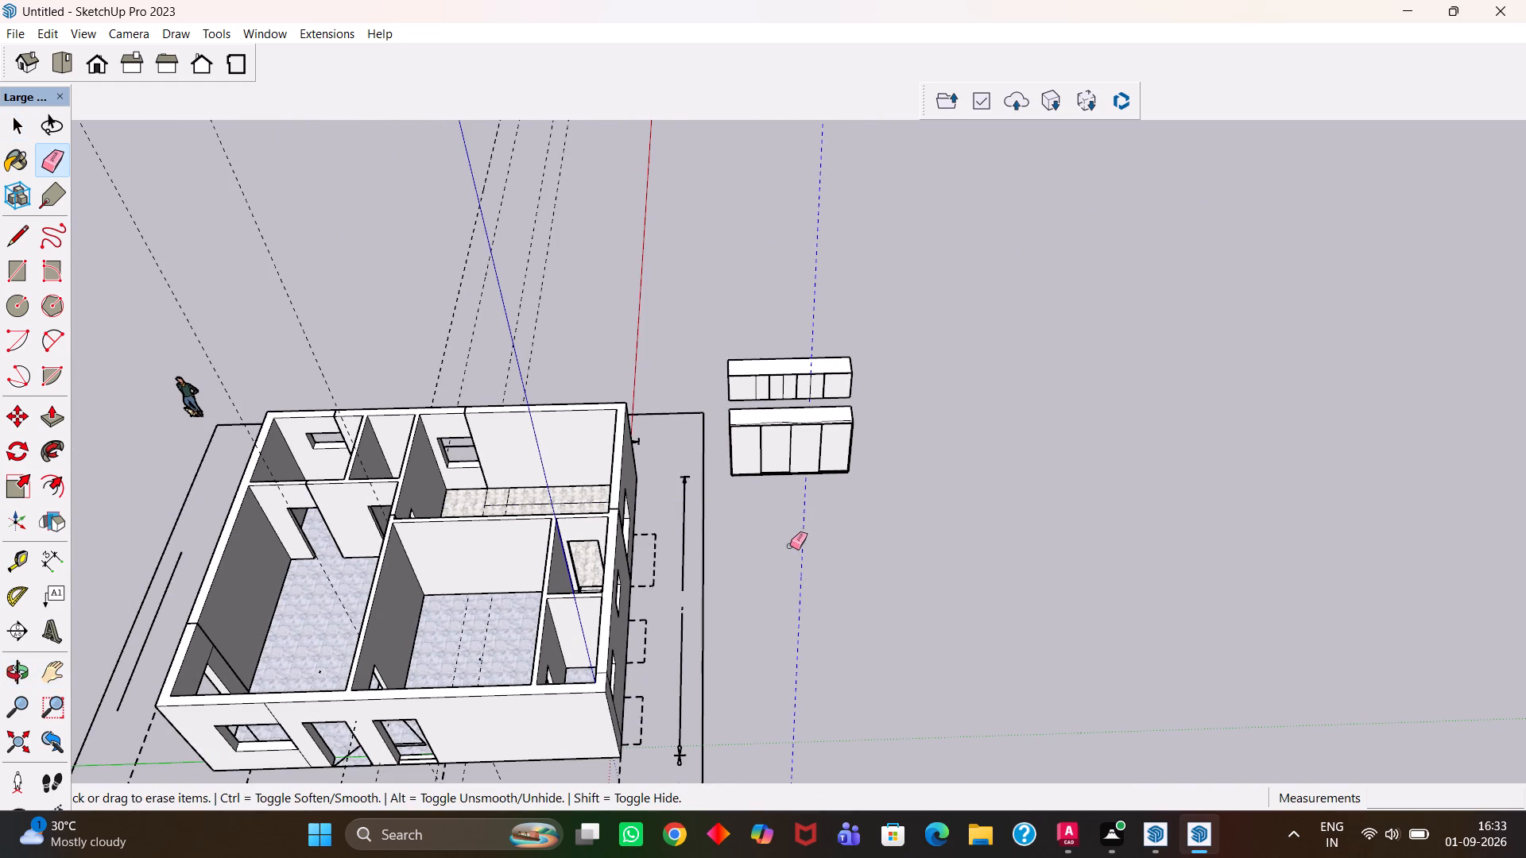
# Copy the complete wardrobe with its four sliding panels to a spot about 5' in front of the original.
pyautogui.press('h')
pyautogui.moveTo(761, 386); pyautogui.dragTo(828, 445)
pyautogui.scroll(3, 853, 446)
pyautogui.press('space')
pyautogui.moveTo(983, 392); pyautogui.dragTo(866, 415)
pyautogui.click(1024, 423)
pyautogui.scroll(2, 929, 444)
pyautogui.scroll(-5, 929, 444)
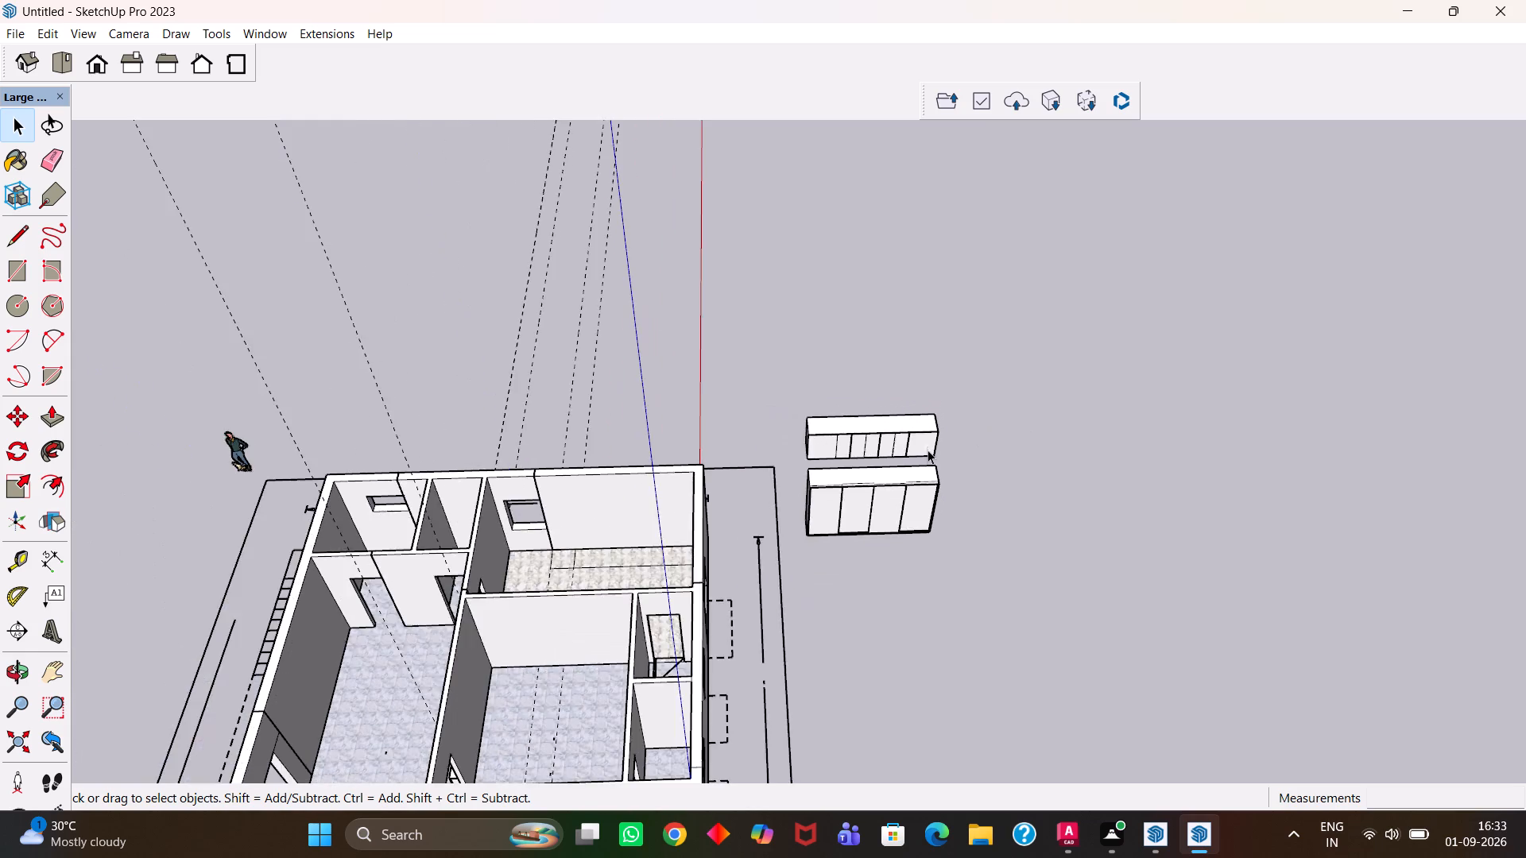
pyautogui.scroll(7, 915, 473)
pyautogui.press('space')
pyautogui.moveTo(1002, 463); pyautogui.dragTo(699, 670)
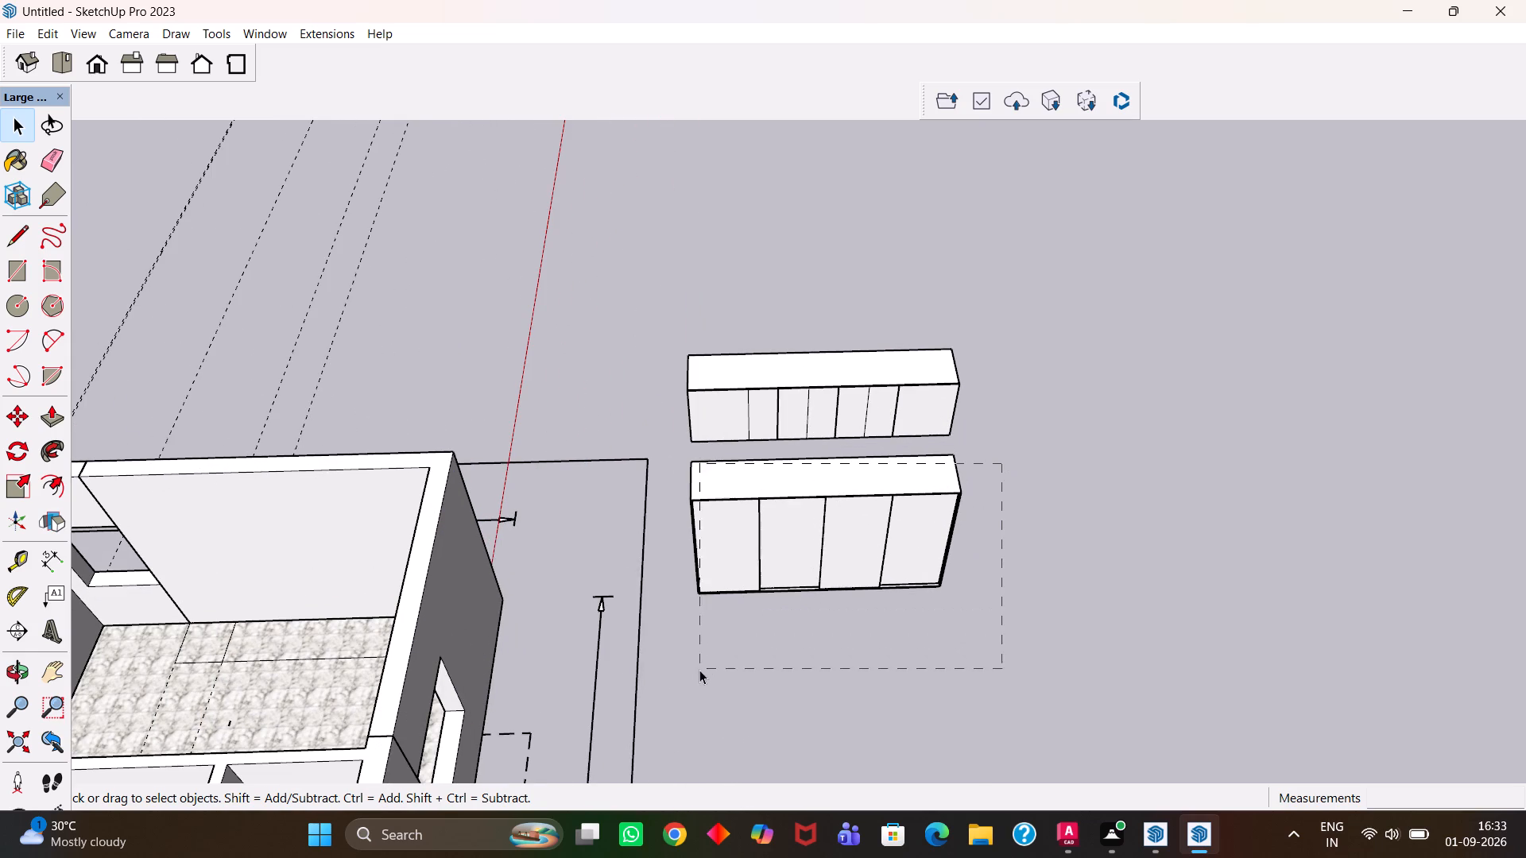
pyautogui.moveTo(699, 670); pyautogui.dragTo(681, 681)
pyautogui.scroll(3, 815, 534)
pyautogui.moveTo(834, 503); pyautogui.dragTo(826, 497, button='middle')
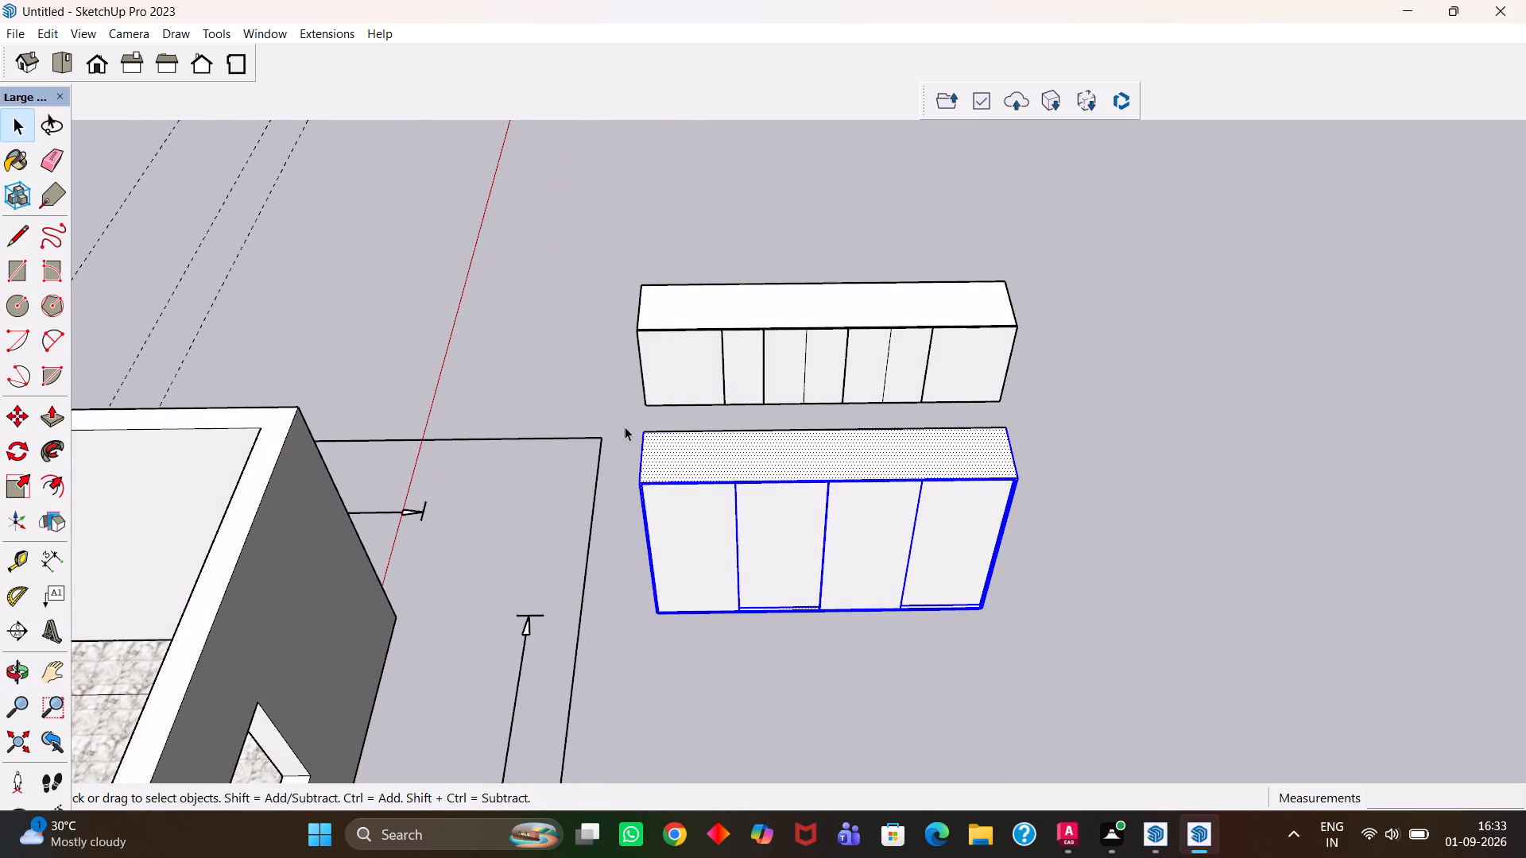
pyautogui.moveTo(632, 419); pyautogui.dragTo(1081, 696)
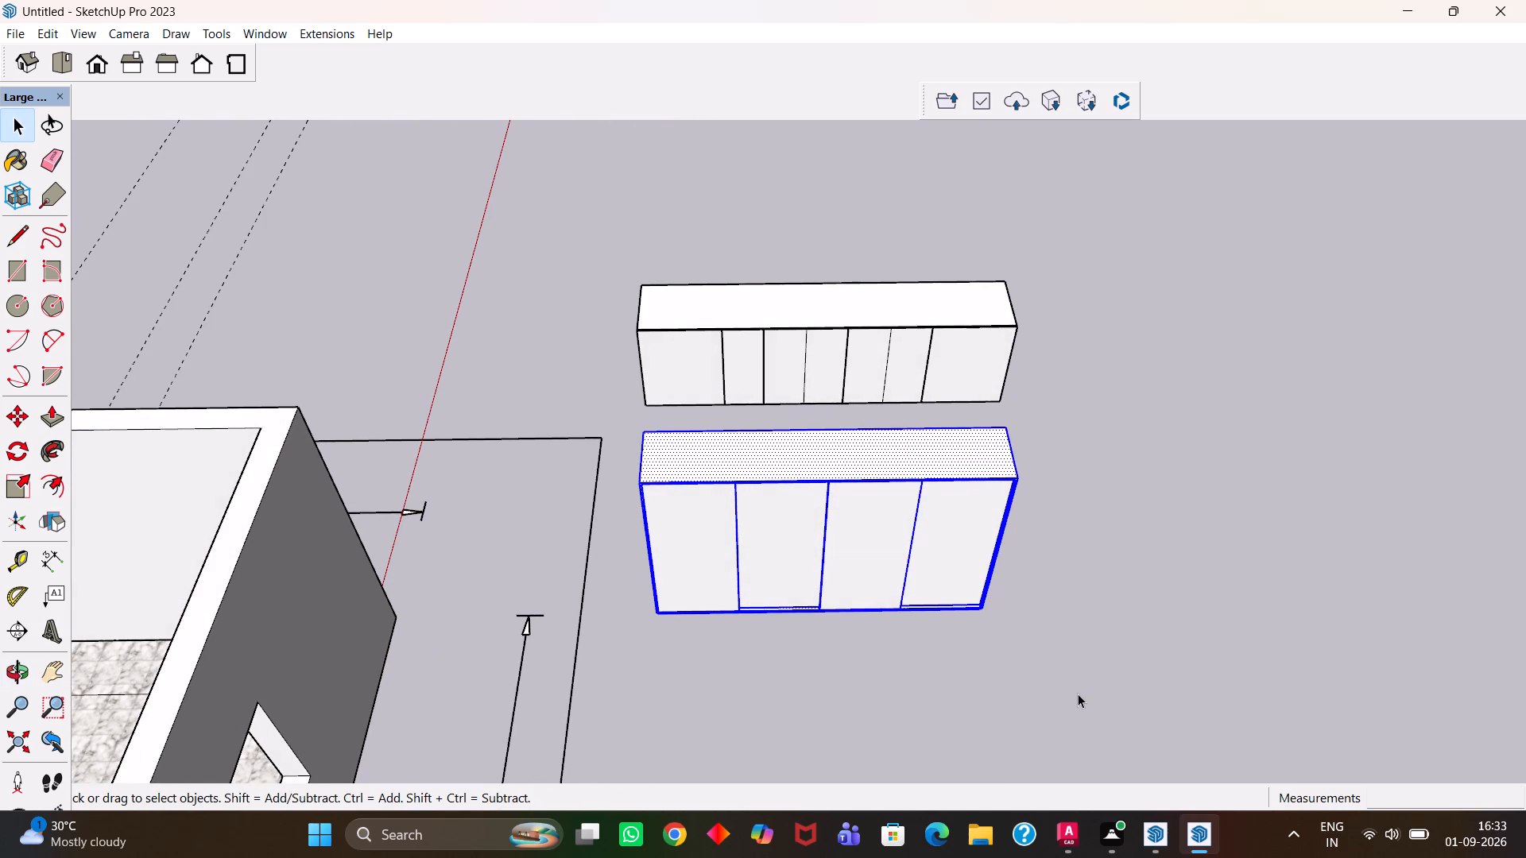
pyautogui.press('m')
pyautogui.click(971, 613)
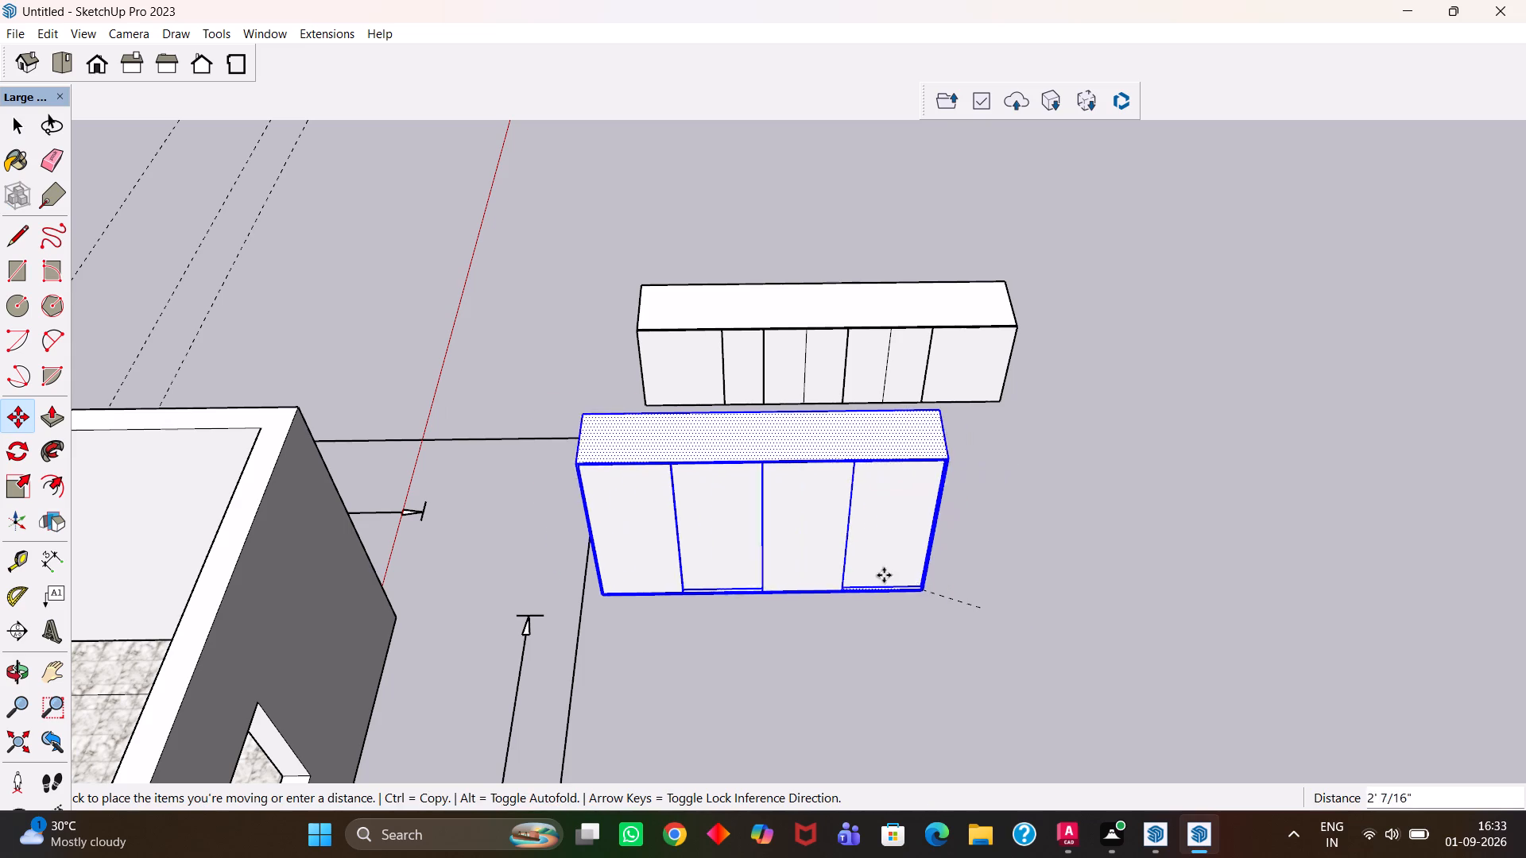
pyautogui.click(1065, 736)
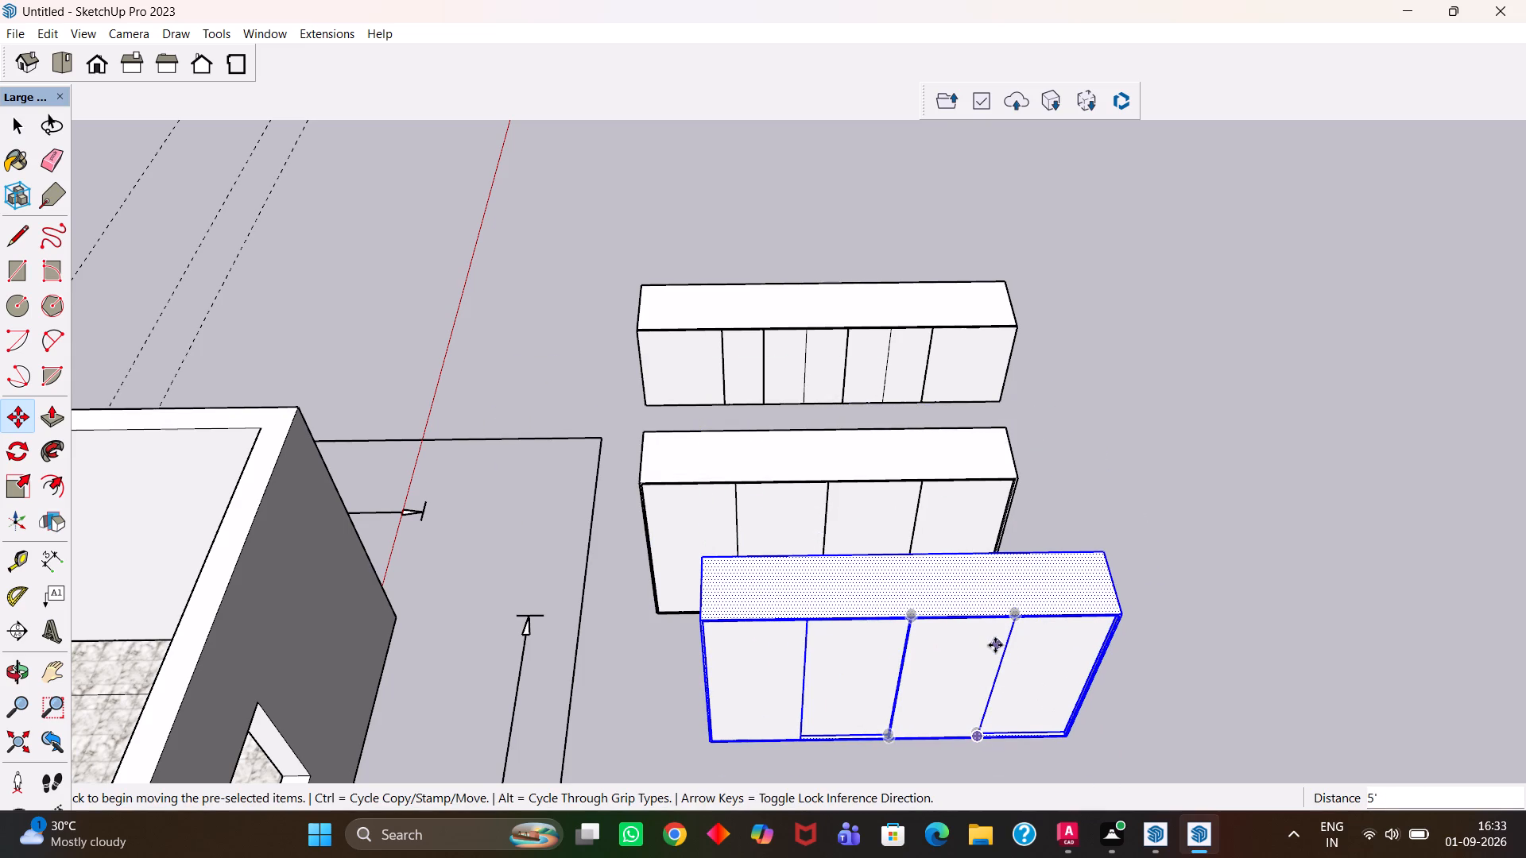
# Group the copied wardrobe with its sliding panels.
pyautogui.rightClick(995, 645)
pyautogui.click(1063, 441)
# Move the grouped wardrobe copy into the marble-floored room, seating it on the floor in the corner against the back wall.
pyautogui.scroll(-5, 1024, 501)
pyautogui.press('m')
pyautogui.click(1046, 682)
pyautogui.press('h')
pyautogui.moveTo(540, 640); pyautogui.dragTo(978, 640)
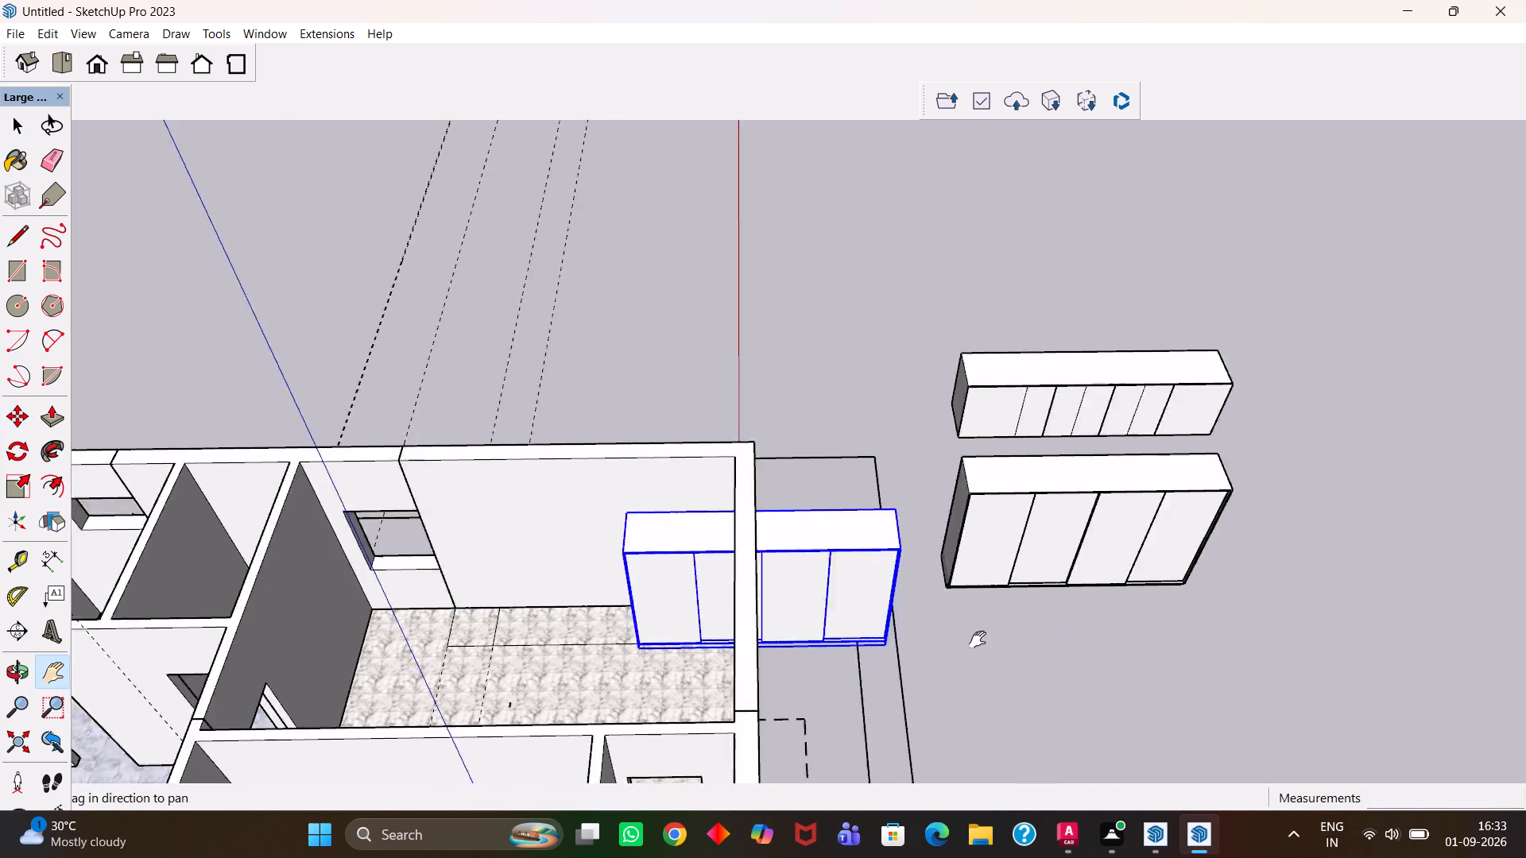
pyautogui.moveTo(978, 640); pyautogui.dragTo(1083, 632)
pyautogui.scroll(4, 1055, 624)
pyautogui.press('Escape')
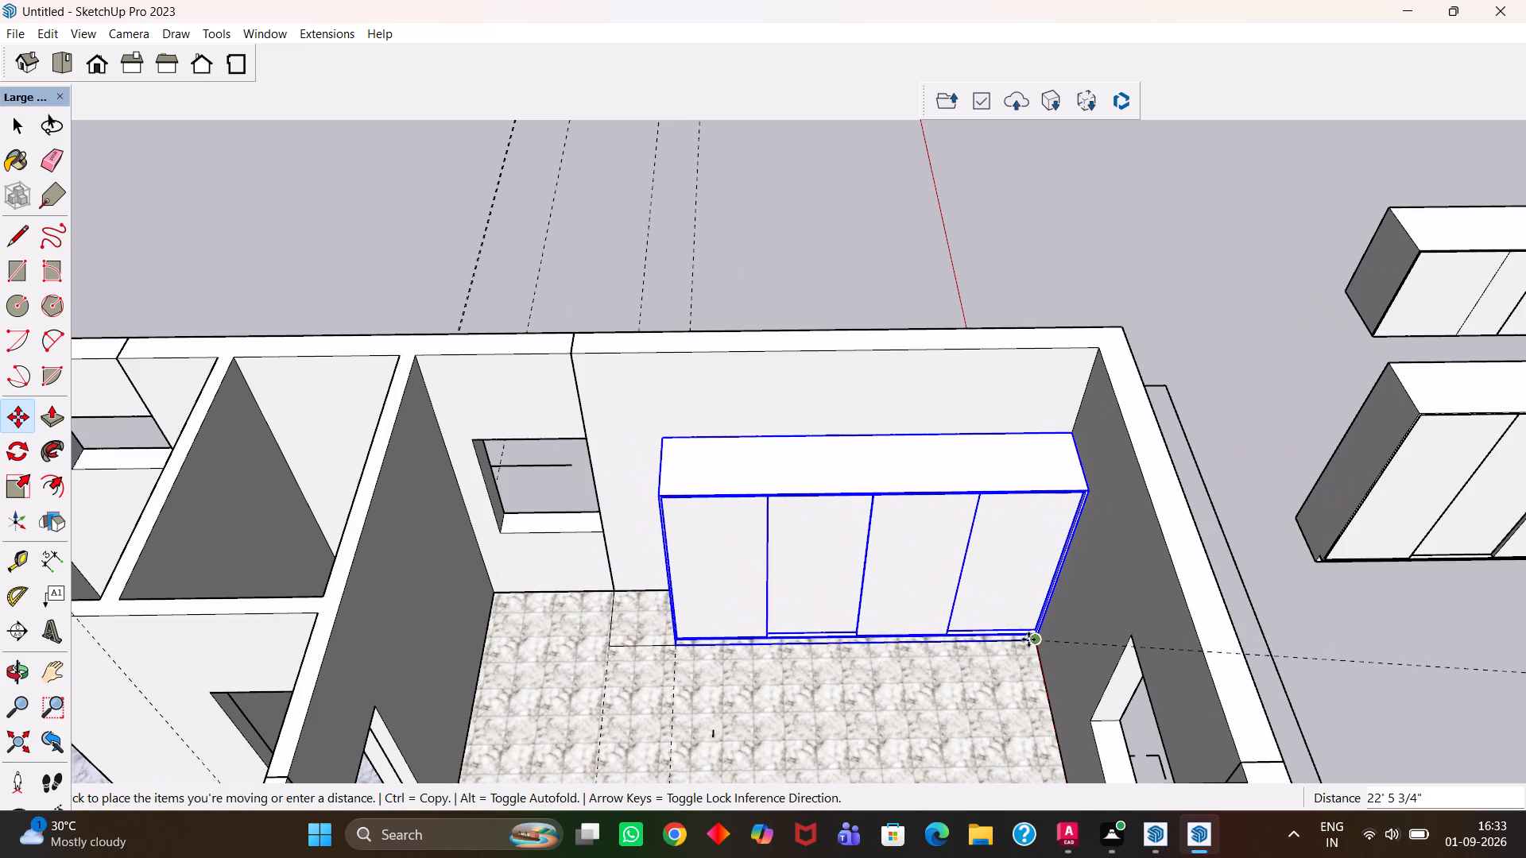
pyautogui.click(1028, 640)
pyautogui.scroll(4, 722, 648)
pyautogui.scroll(1, 649, 653)
pyautogui.click(653, 655)
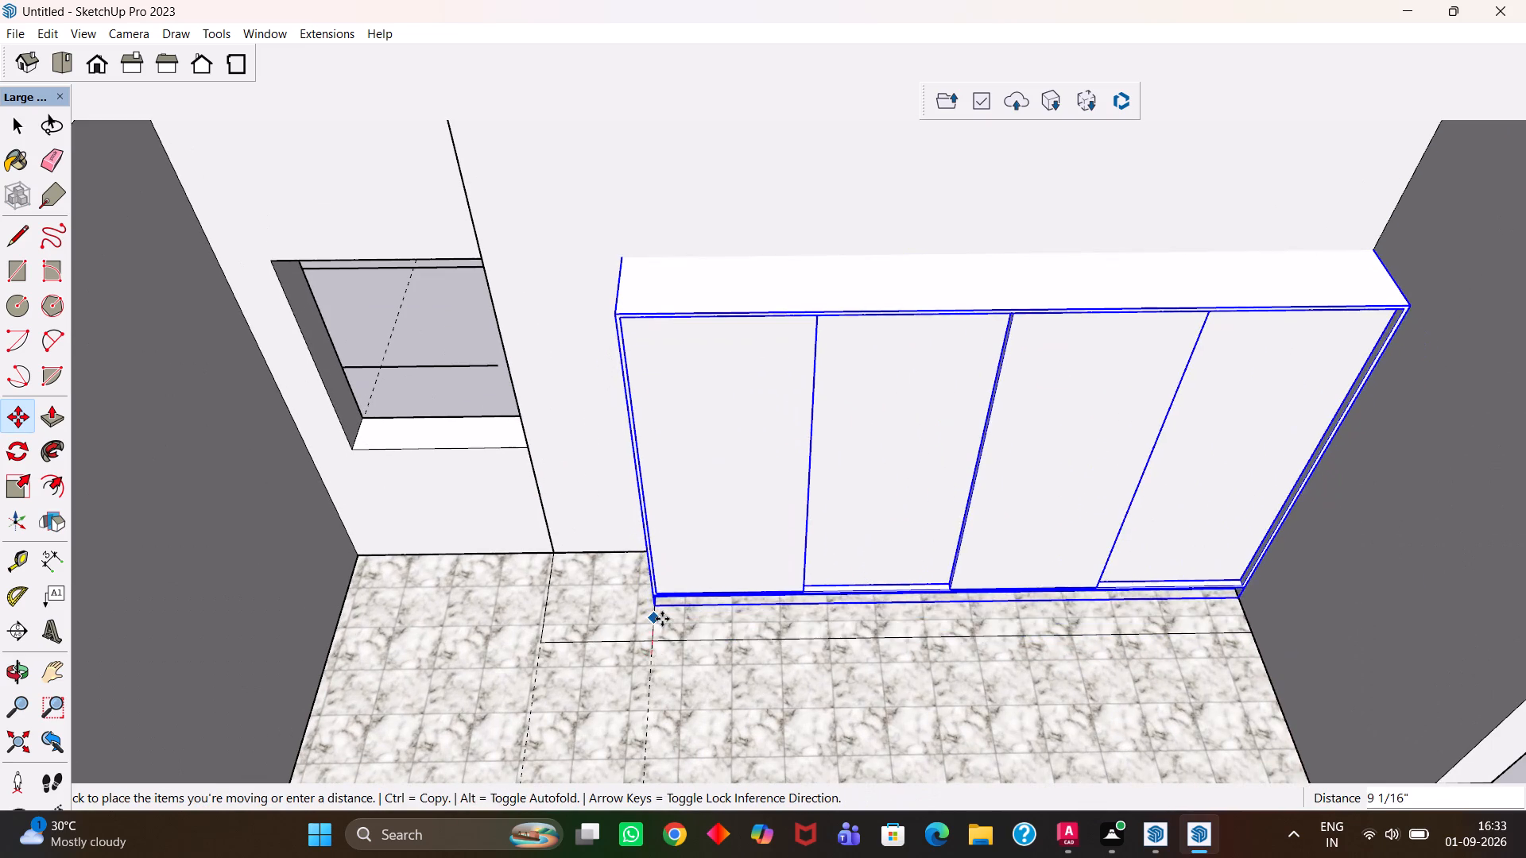
pyautogui.click(662, 647)
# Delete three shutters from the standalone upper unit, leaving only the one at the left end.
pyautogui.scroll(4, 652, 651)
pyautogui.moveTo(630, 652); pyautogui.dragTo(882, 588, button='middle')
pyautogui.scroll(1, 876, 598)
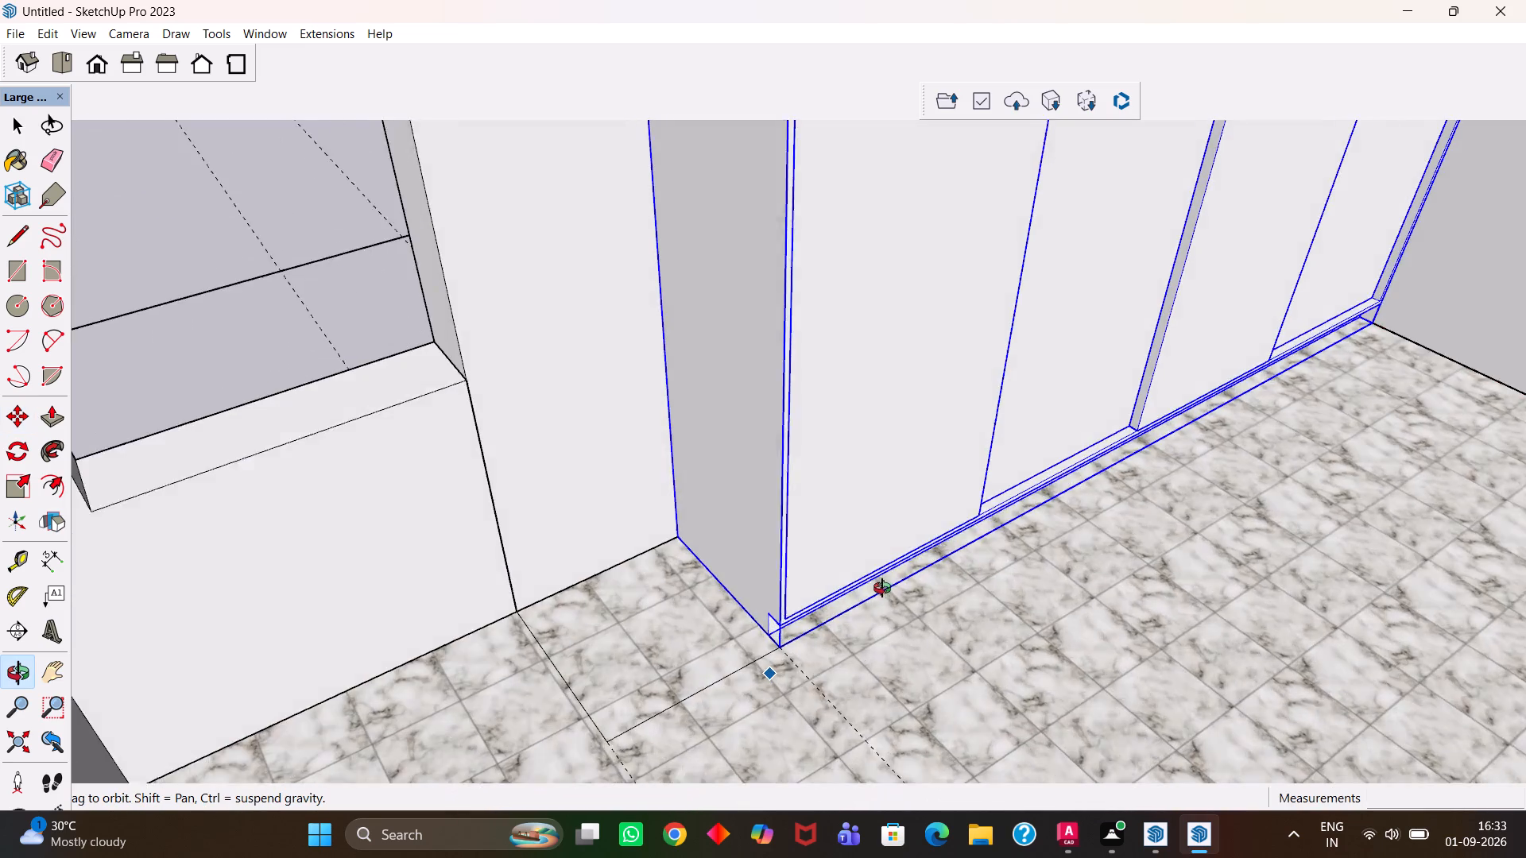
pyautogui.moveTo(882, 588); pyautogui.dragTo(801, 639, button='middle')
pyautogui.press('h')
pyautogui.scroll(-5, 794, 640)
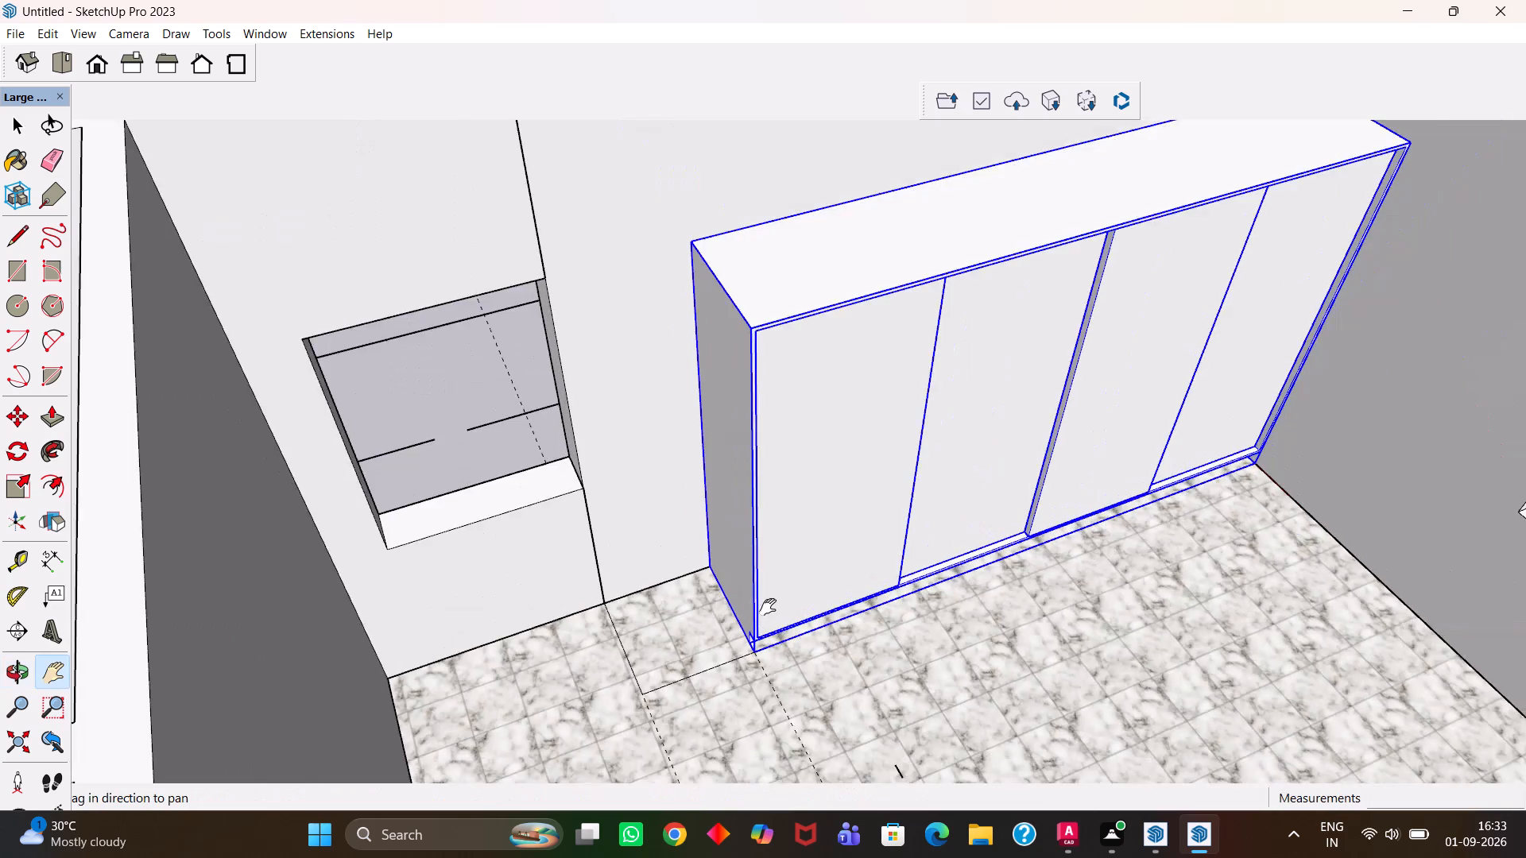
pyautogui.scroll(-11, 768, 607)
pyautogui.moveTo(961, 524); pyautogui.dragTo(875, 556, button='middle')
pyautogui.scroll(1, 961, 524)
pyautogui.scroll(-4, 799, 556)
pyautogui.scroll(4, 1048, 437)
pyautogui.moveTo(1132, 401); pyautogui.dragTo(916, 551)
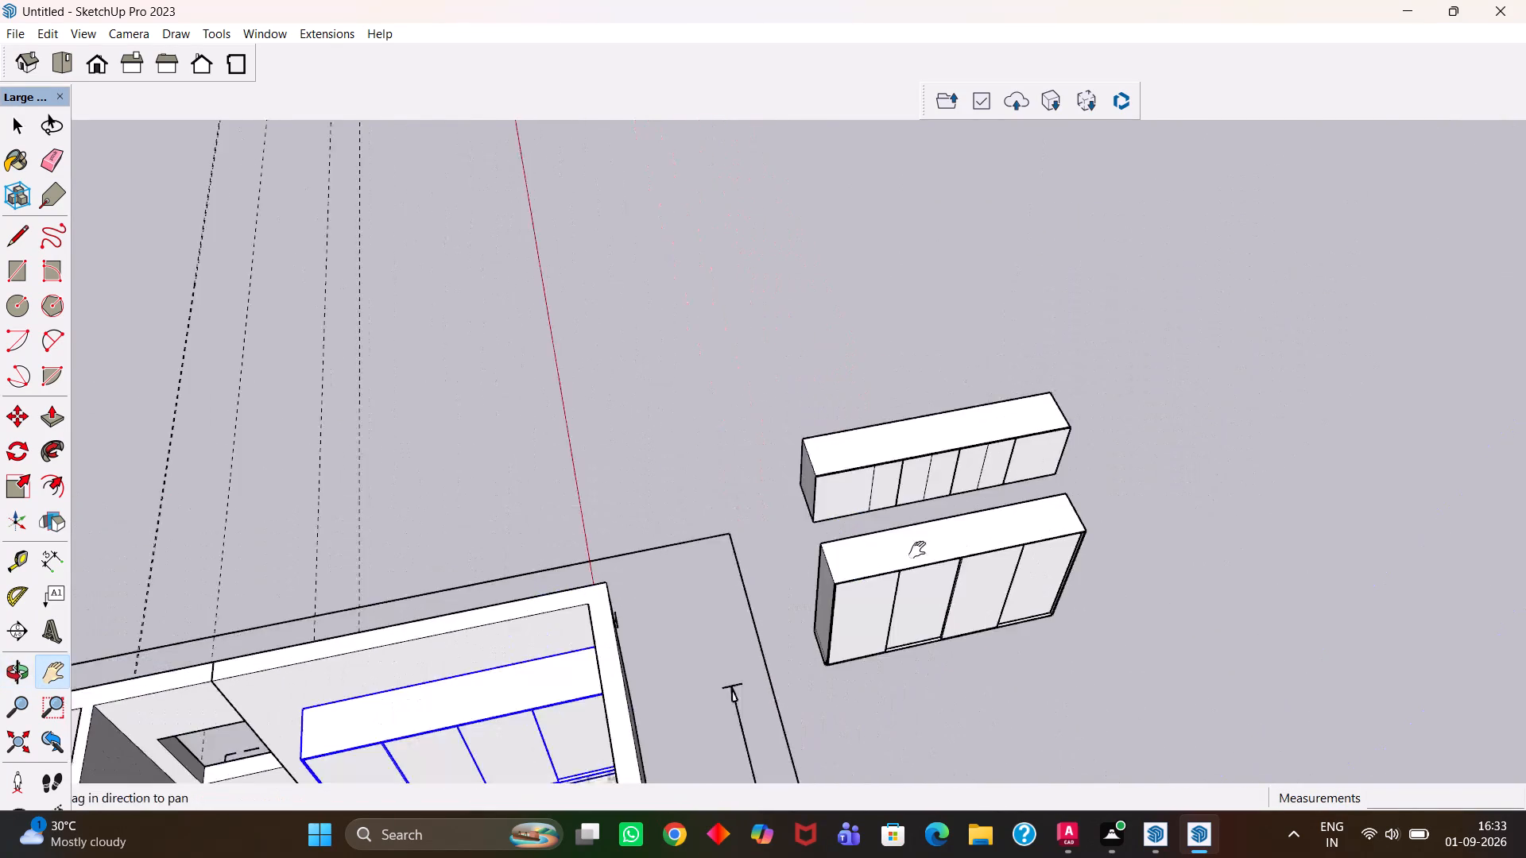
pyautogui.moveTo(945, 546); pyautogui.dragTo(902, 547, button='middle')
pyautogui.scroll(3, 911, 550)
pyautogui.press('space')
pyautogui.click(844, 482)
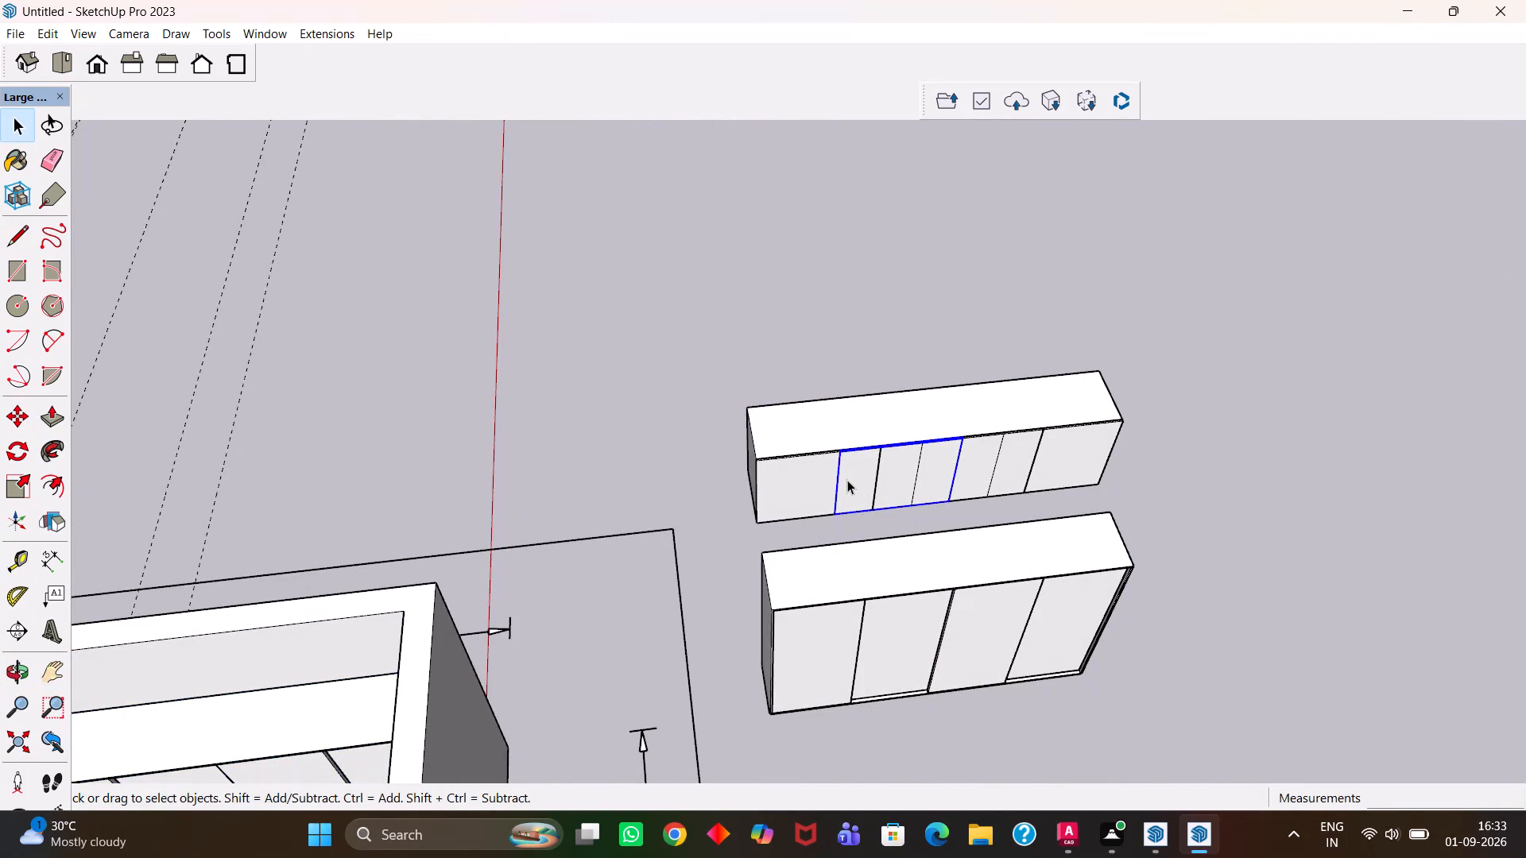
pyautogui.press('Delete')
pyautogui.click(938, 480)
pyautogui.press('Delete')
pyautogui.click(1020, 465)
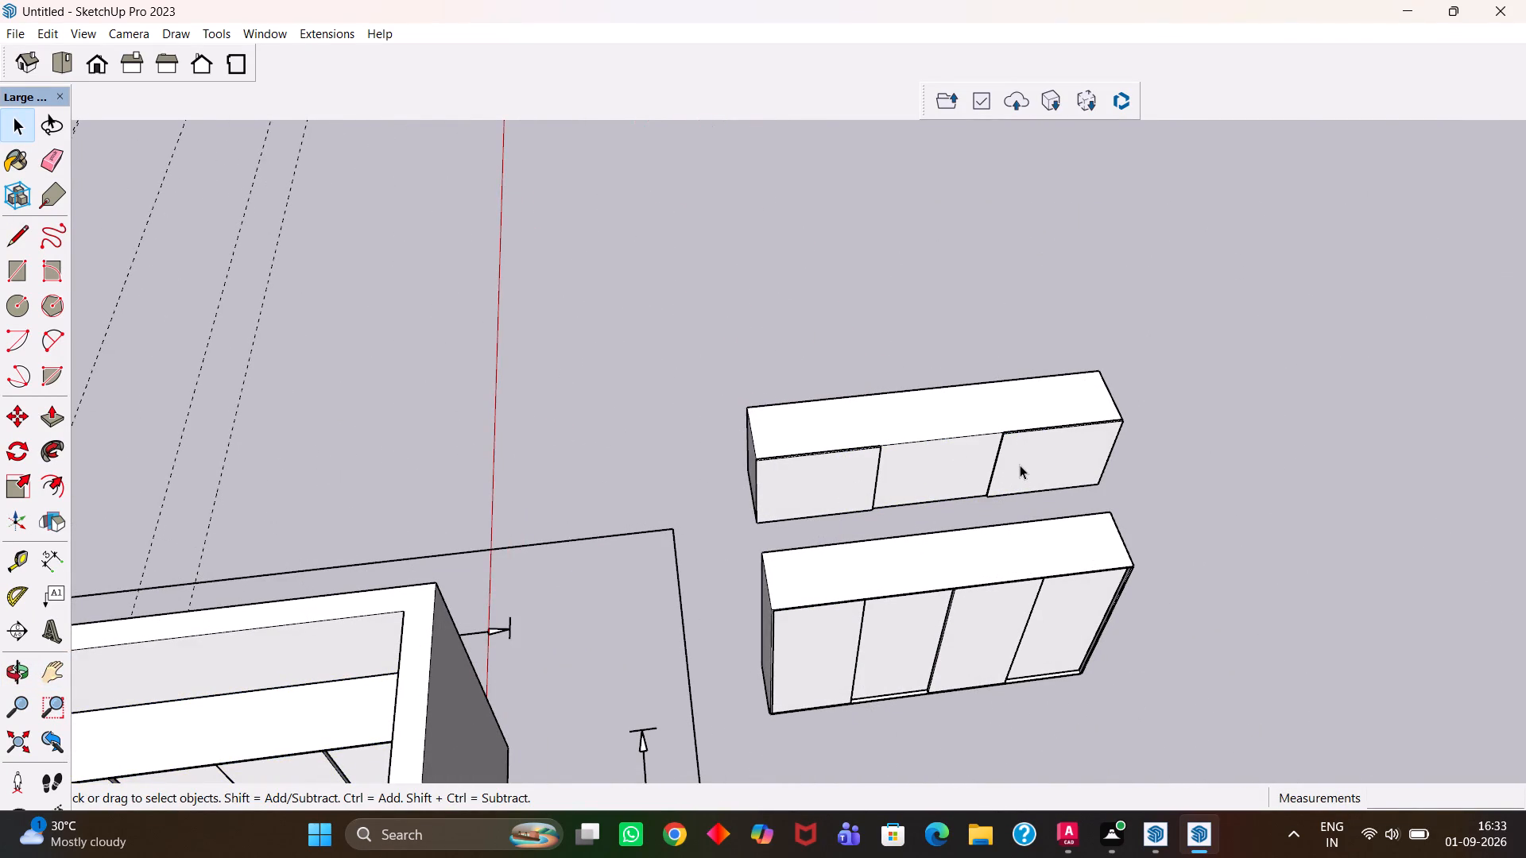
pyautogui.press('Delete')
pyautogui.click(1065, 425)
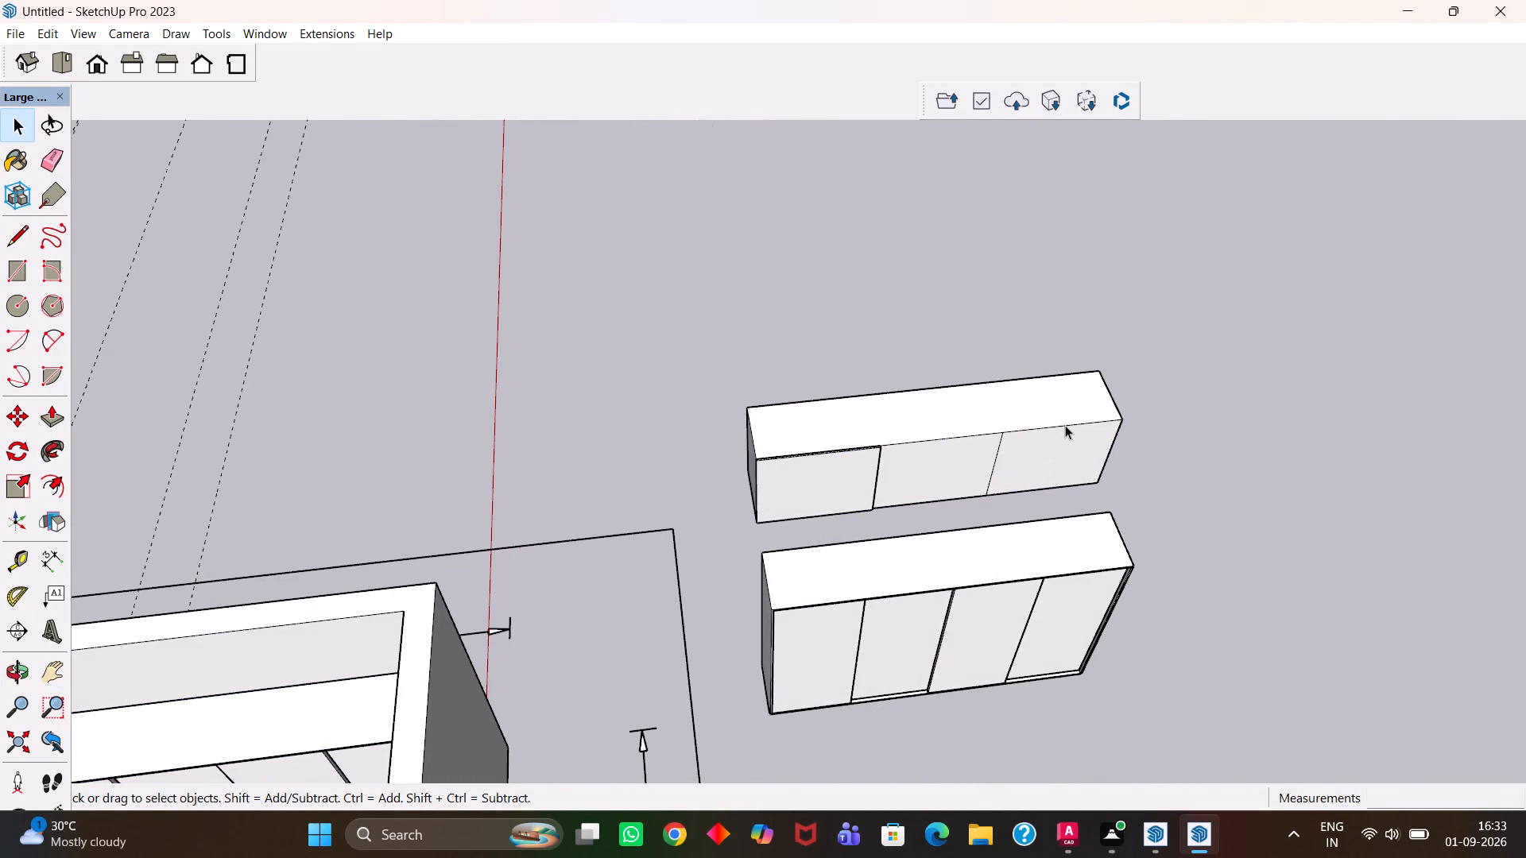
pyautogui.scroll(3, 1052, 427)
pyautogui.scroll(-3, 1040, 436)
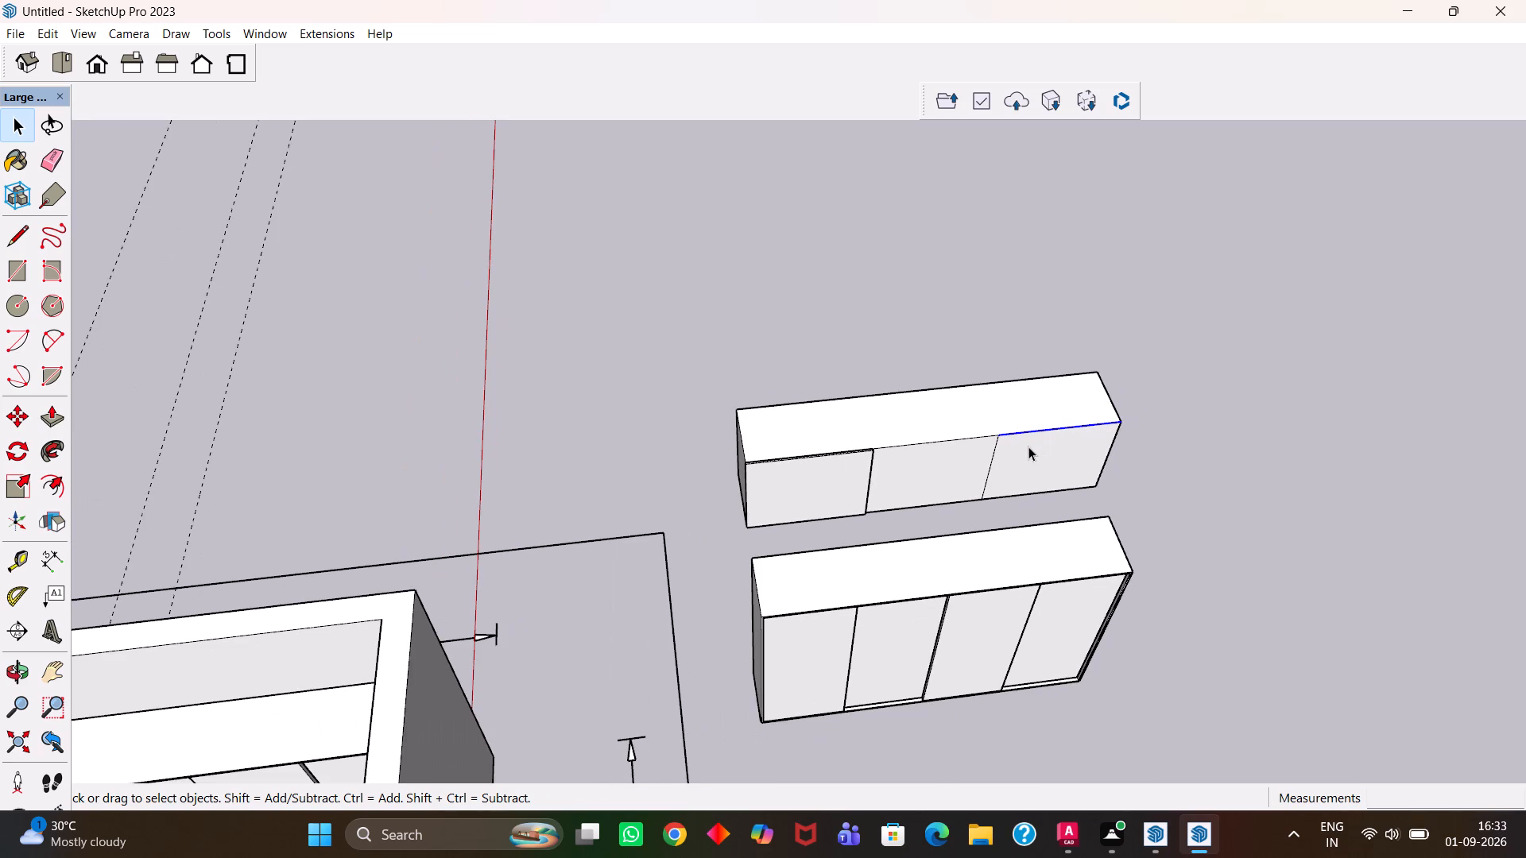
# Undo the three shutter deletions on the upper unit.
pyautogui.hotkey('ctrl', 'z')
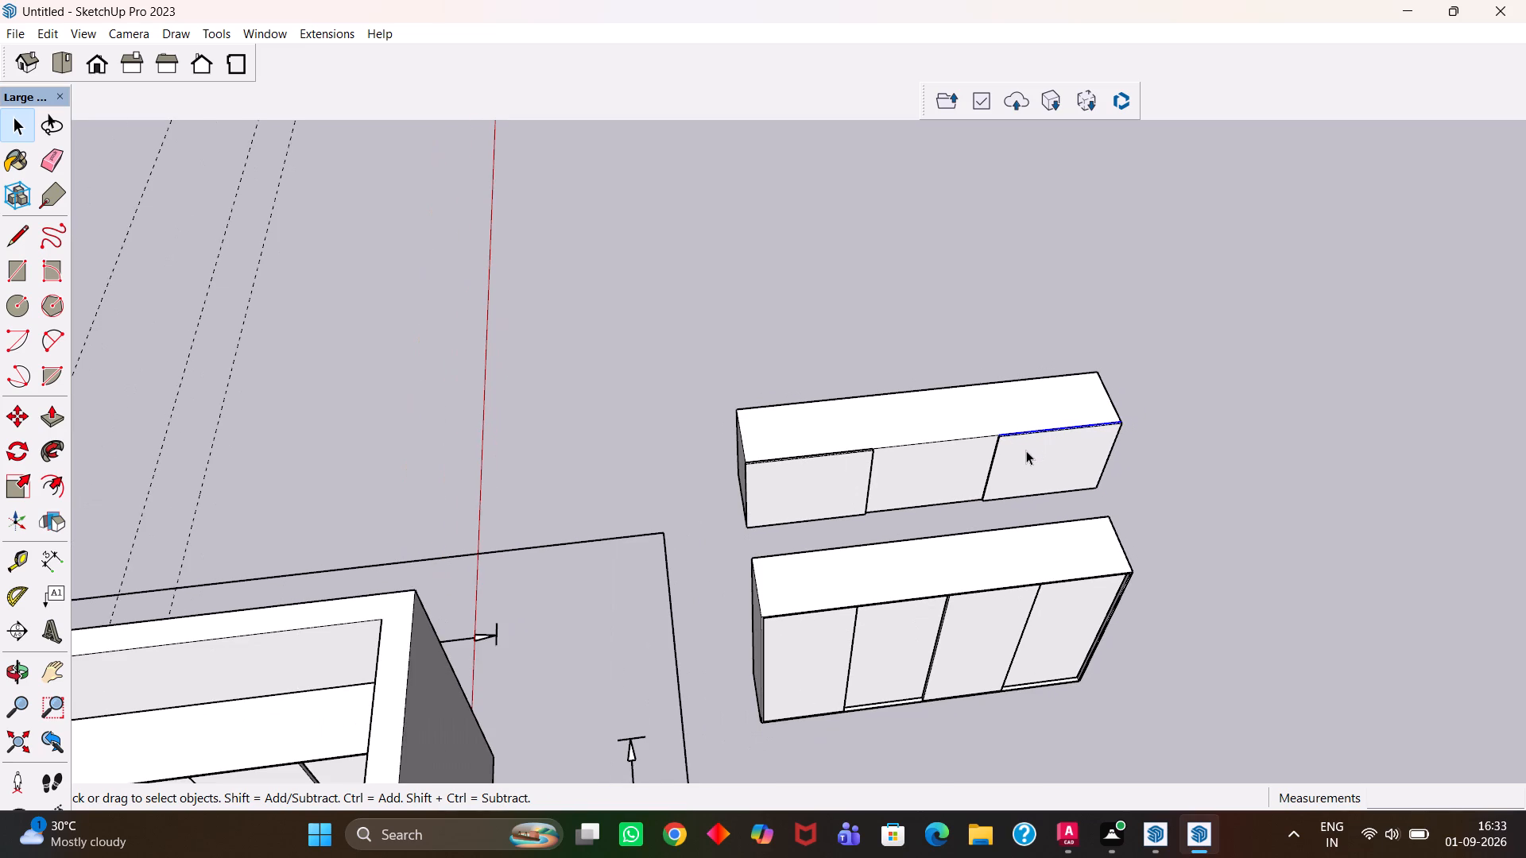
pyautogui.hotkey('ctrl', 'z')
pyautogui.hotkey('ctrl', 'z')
# Group the whole standalone upper unit together with its shutters.
pyautogui.scroll(-4, 982, 464)
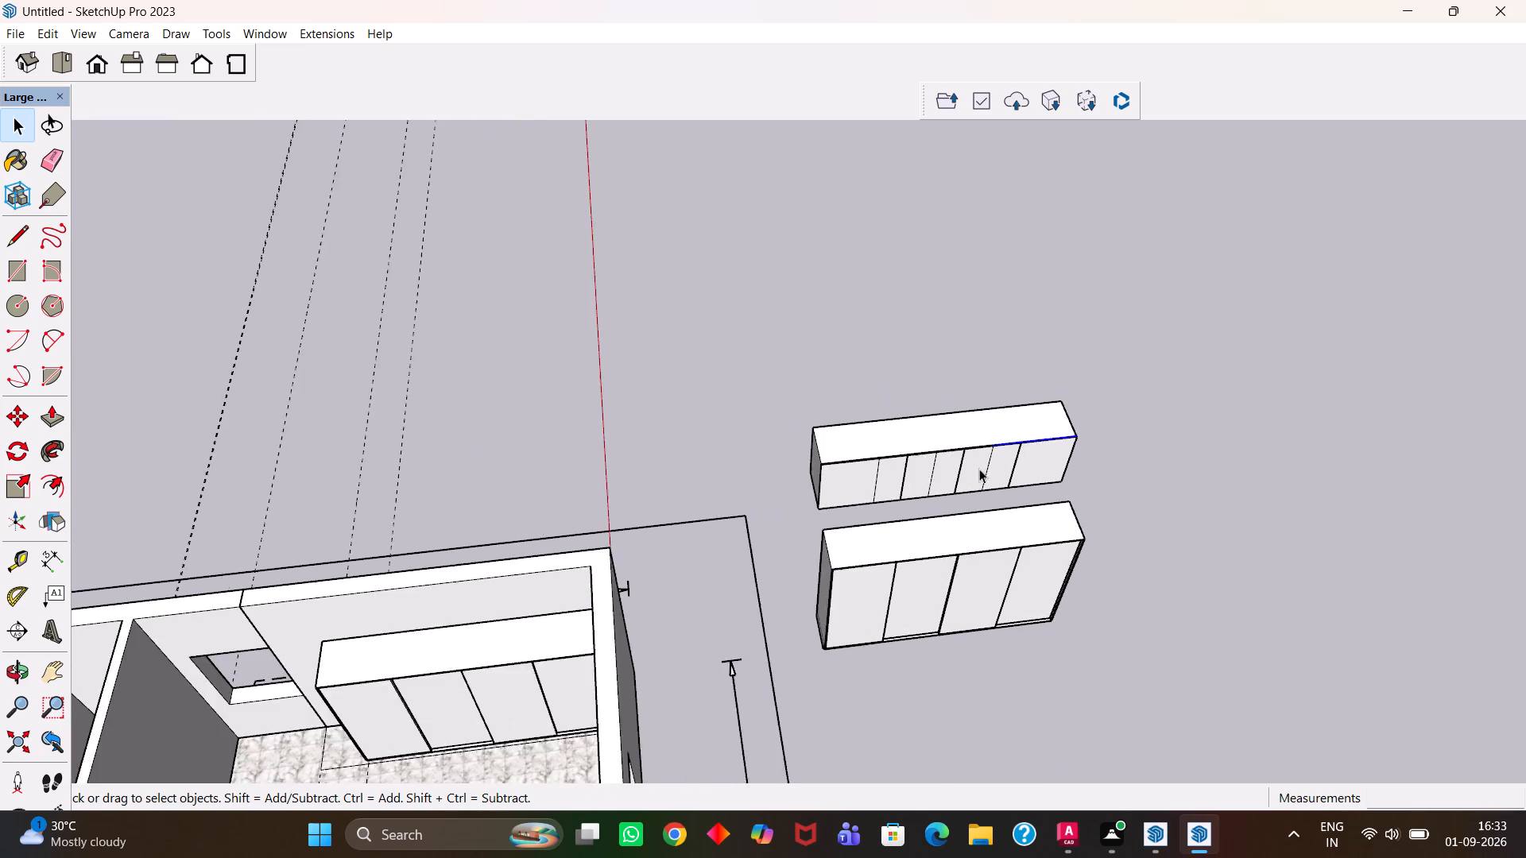
pyautogui.moveTo(970, 474); pyautogui.dragTo(943, 509, button='middle')
pyautogui.press('space')
pyautogui.scroll(2, 943, 509)
pyautogui.moveTo(1170, 369); pyautogui.dragTo(767, 514)
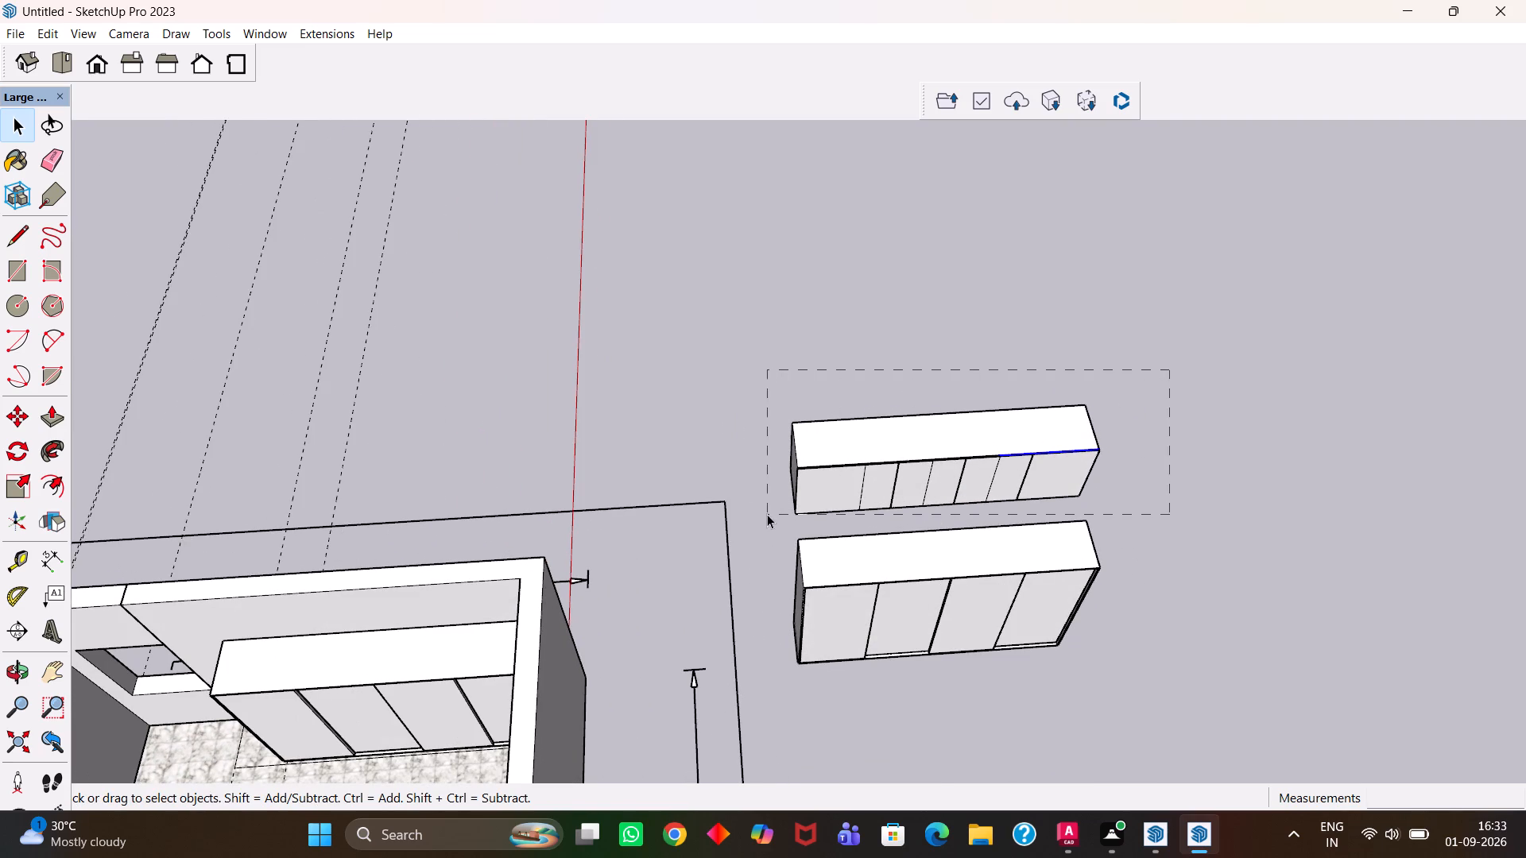
pyautogui.moveTo(767, 514); pyautogui.dragTo(762, 514)
pyautogui.moveTo(815, 492); pyautogui.dragTo(911, 489, button='middle')
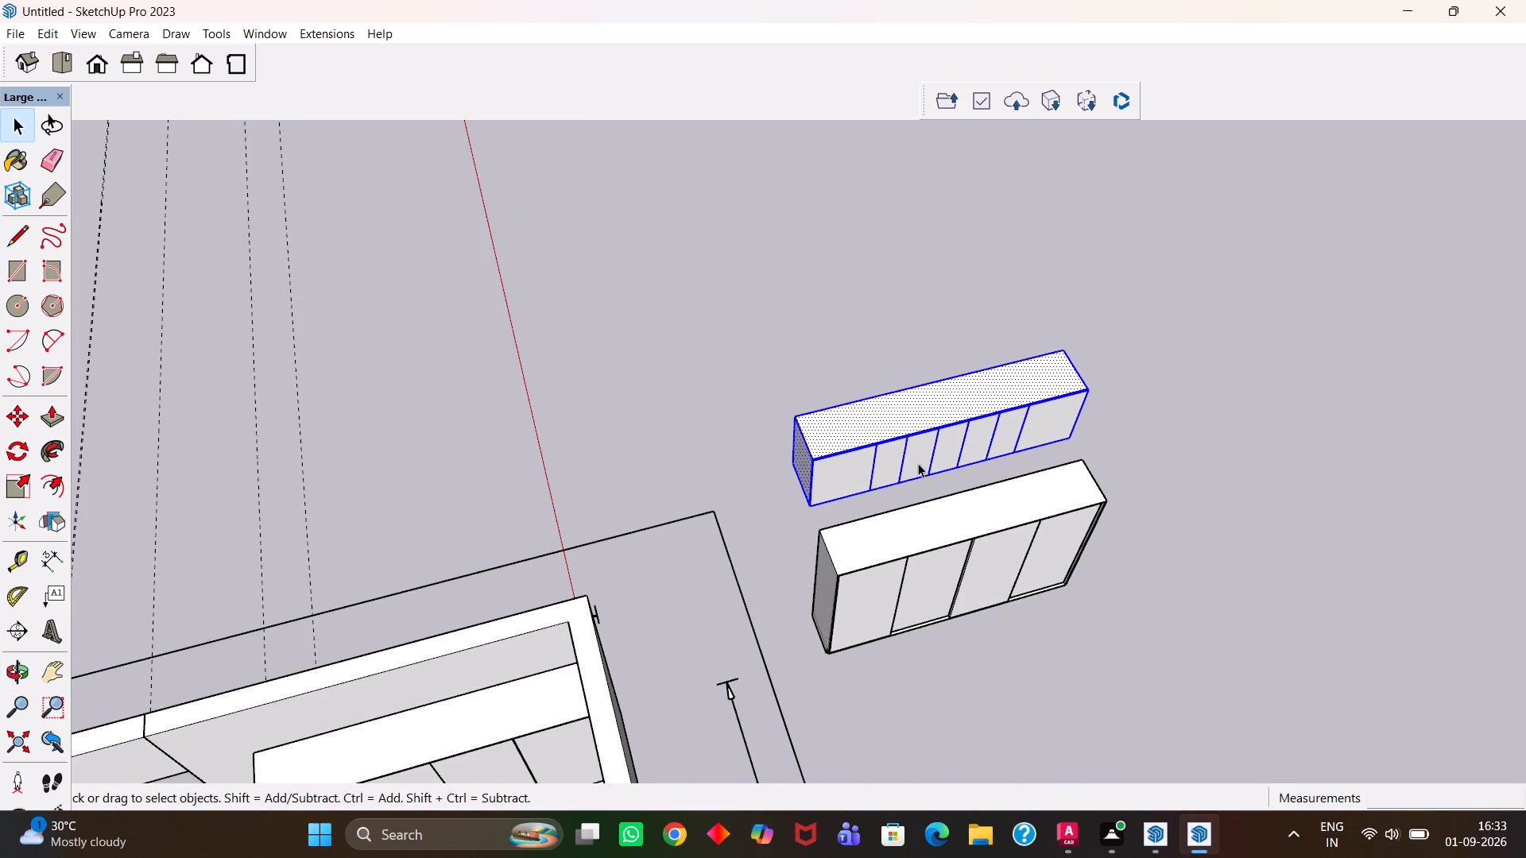
pyautogui.rightClick(915, 450)
pyautogui.click(952, 625)
# Copy the grouped upper unit into the room and place it on top of the wardrobe, aligned with its top corners.
pyautogui.moveTo(775, 496); pyautogui.dragTo(847, 494, button='middle')
pyautogui.scroll(2, 847, 494)
pyautogui.press('m')
pyautogui.click(780, 455)
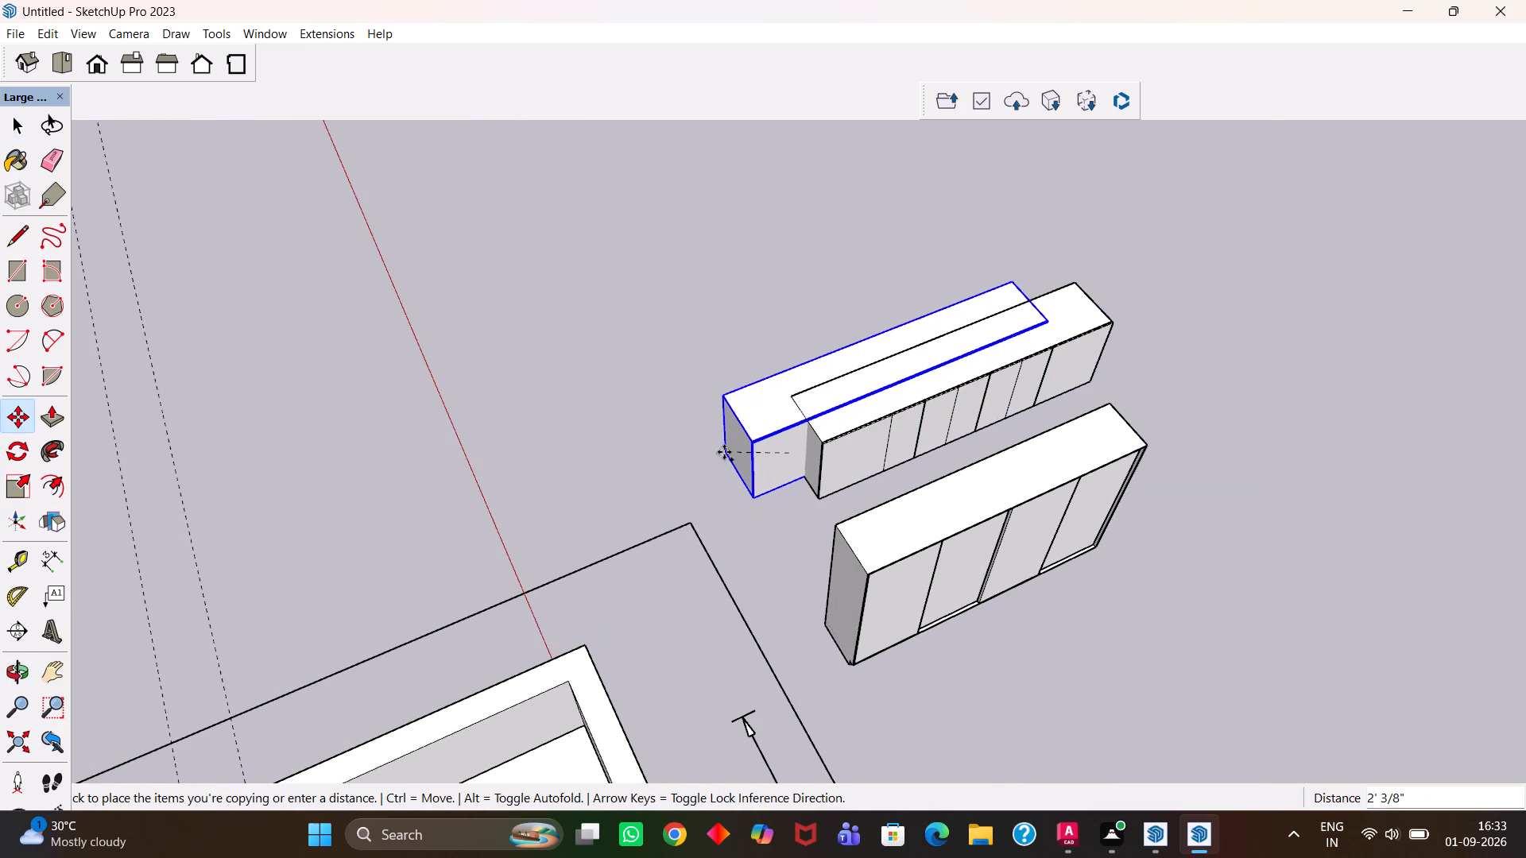
pyautogui.press('h')
pyautogui.scroll(-6, 690, 458)
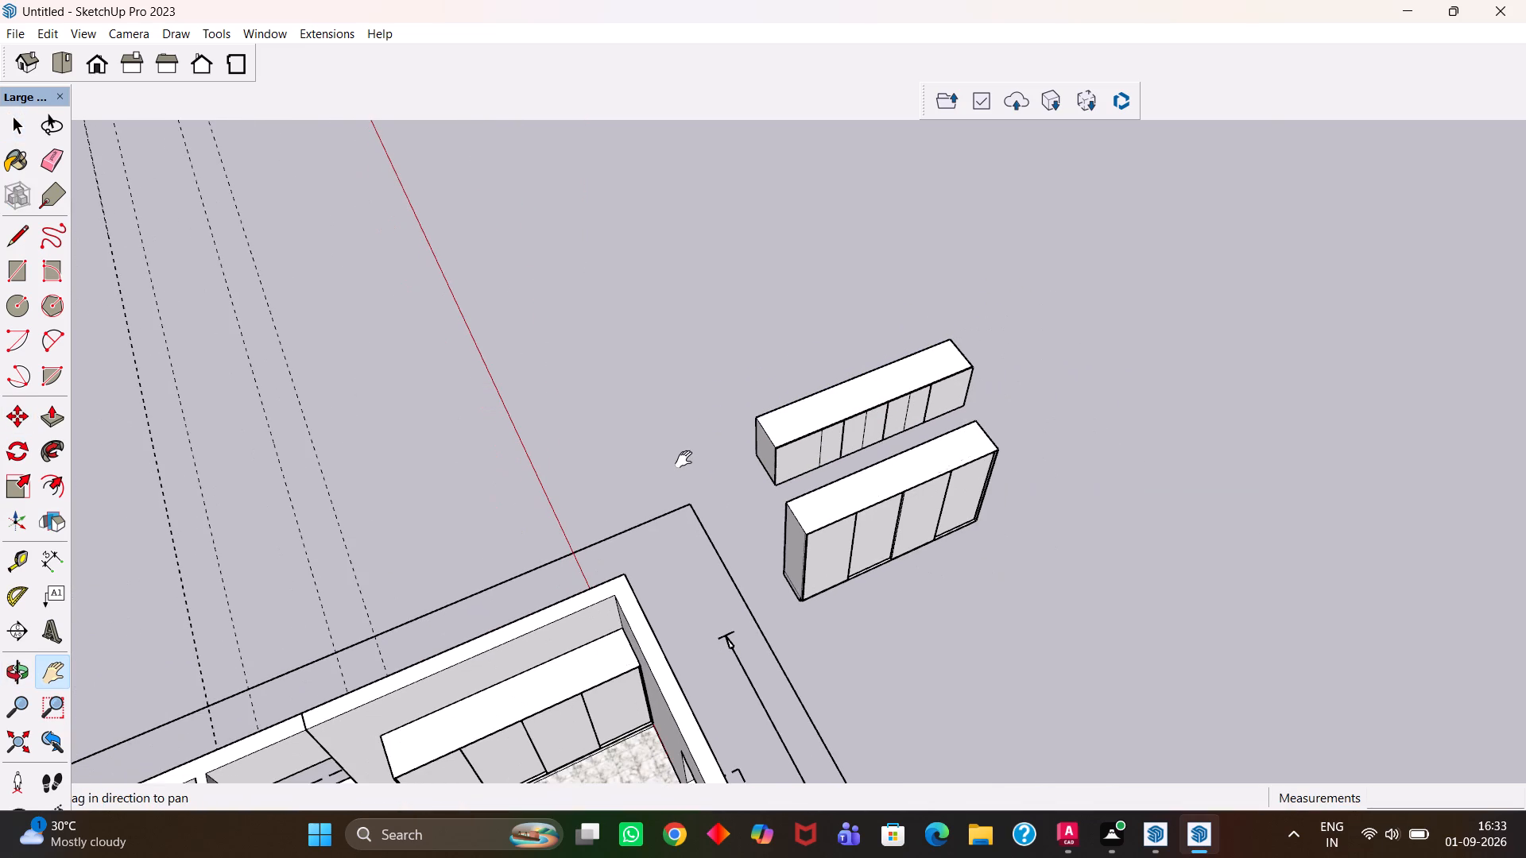
pyautogui.scroll(-6, 680, 461)
pyautogui.press('h')
pyautogui.moveTo(618, 466); pyautogui.dragTo(823, 445)
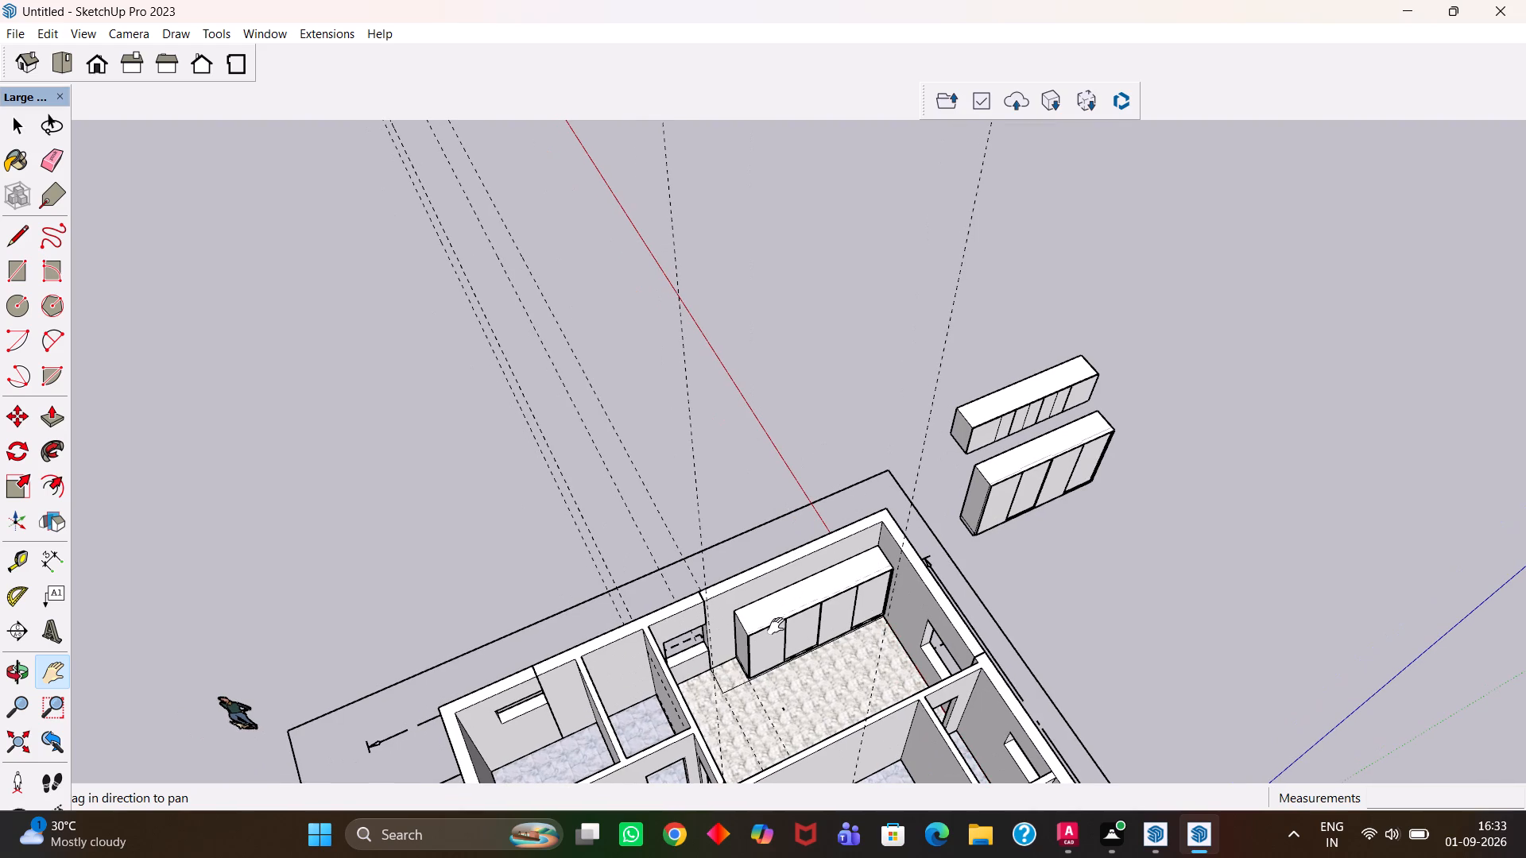
pyautogui.scroll(6, 776, 626)
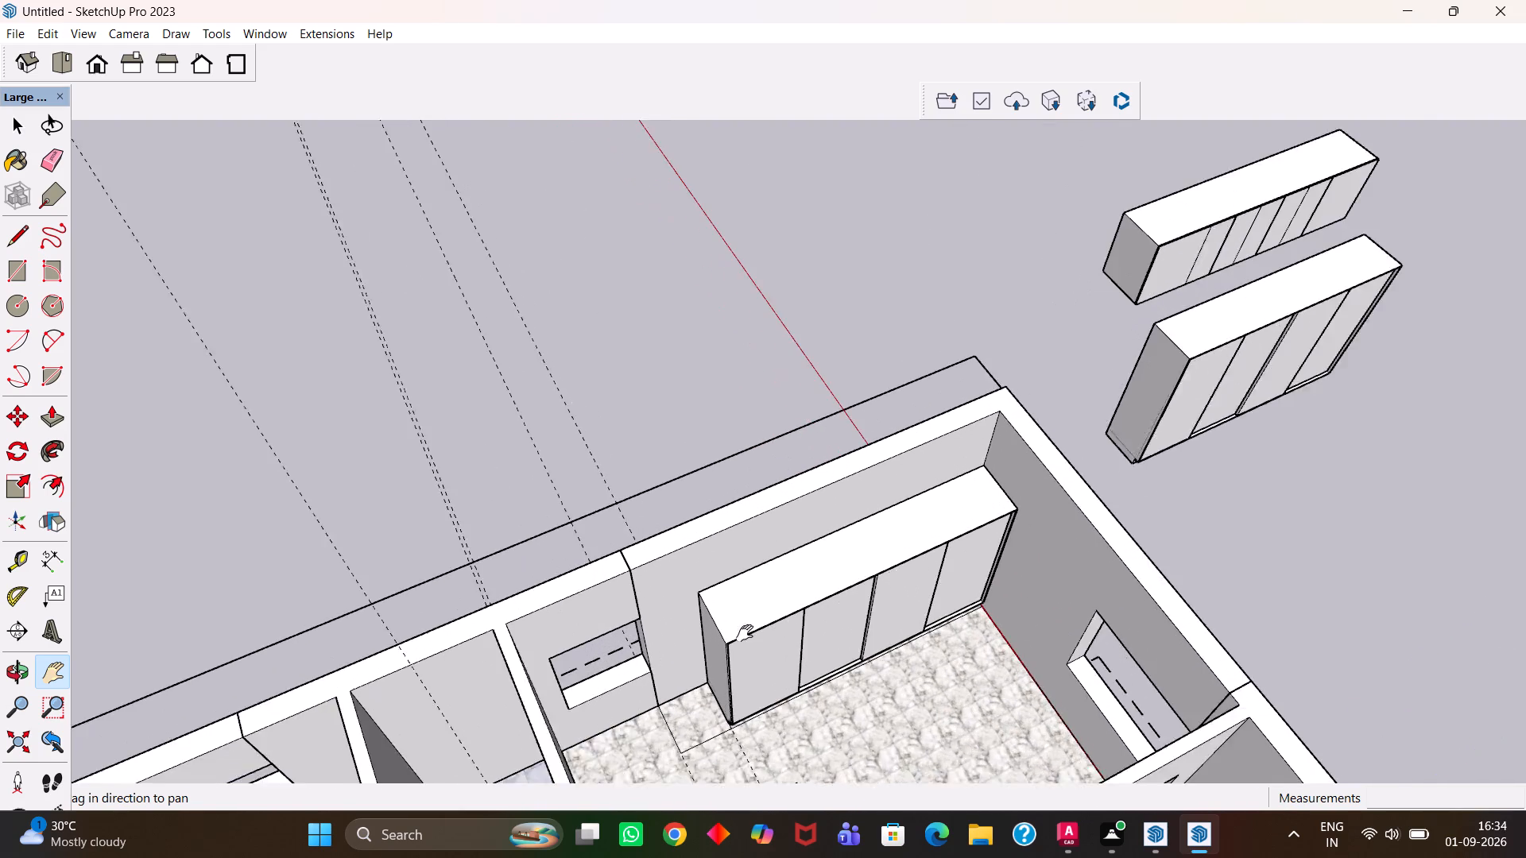
pyautogui.scroll(2, 745, 633)
pyautogui.moveTo(688, 620); pyautogui.dragTo(770, 597, button='middle')
pyautogui.scroll(4, 729, 612)
pyautogui.press('Escape')
pyautogui.click(745, 575)
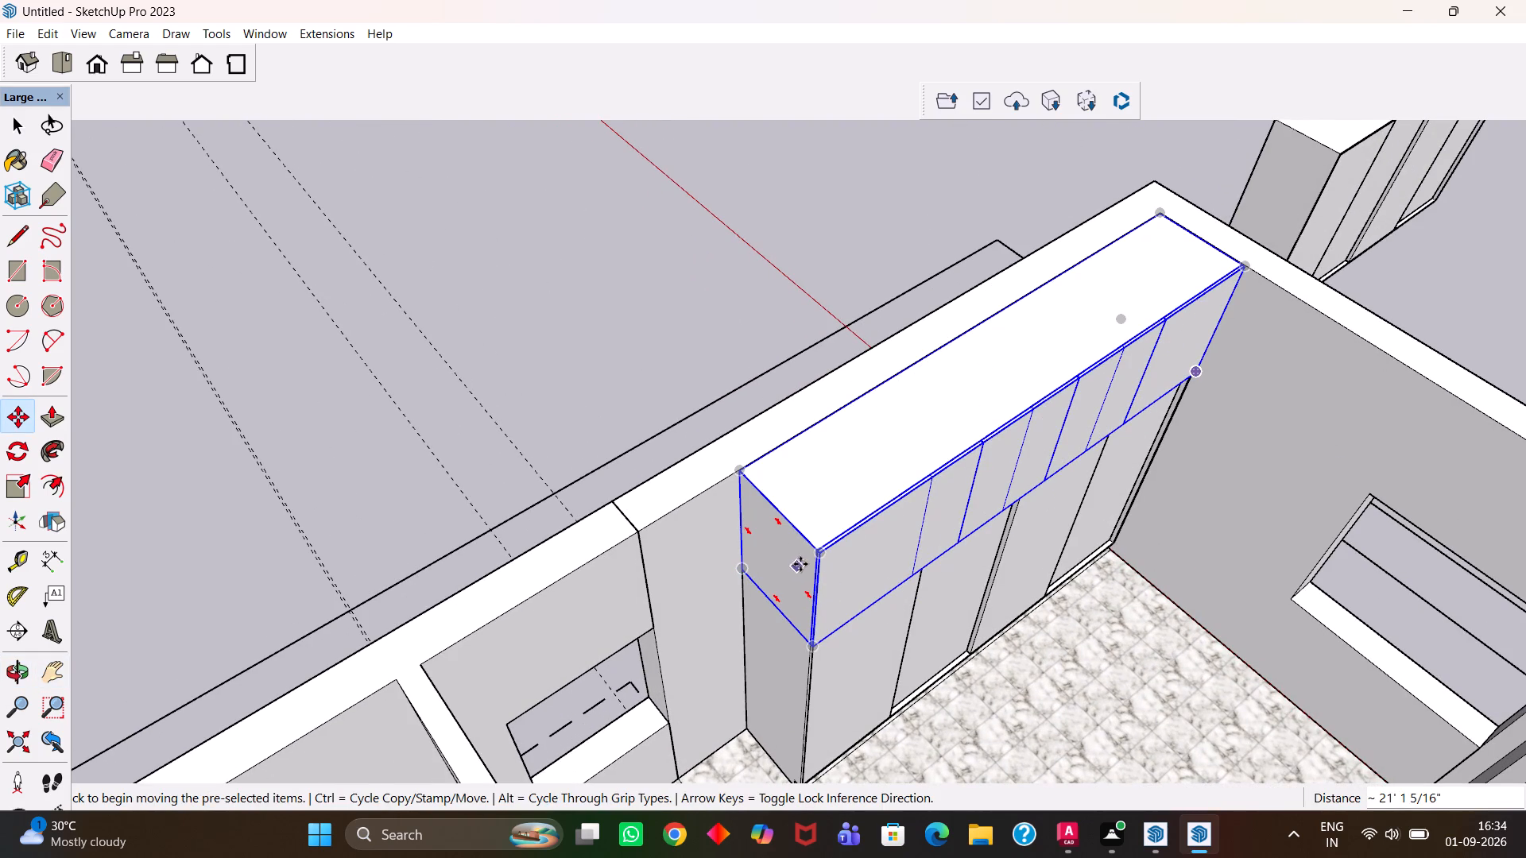
# Deselect the upper unit and examine how it sits on the wardrobe inside the room.
pyautogui.scroll(-8, 812, 558)
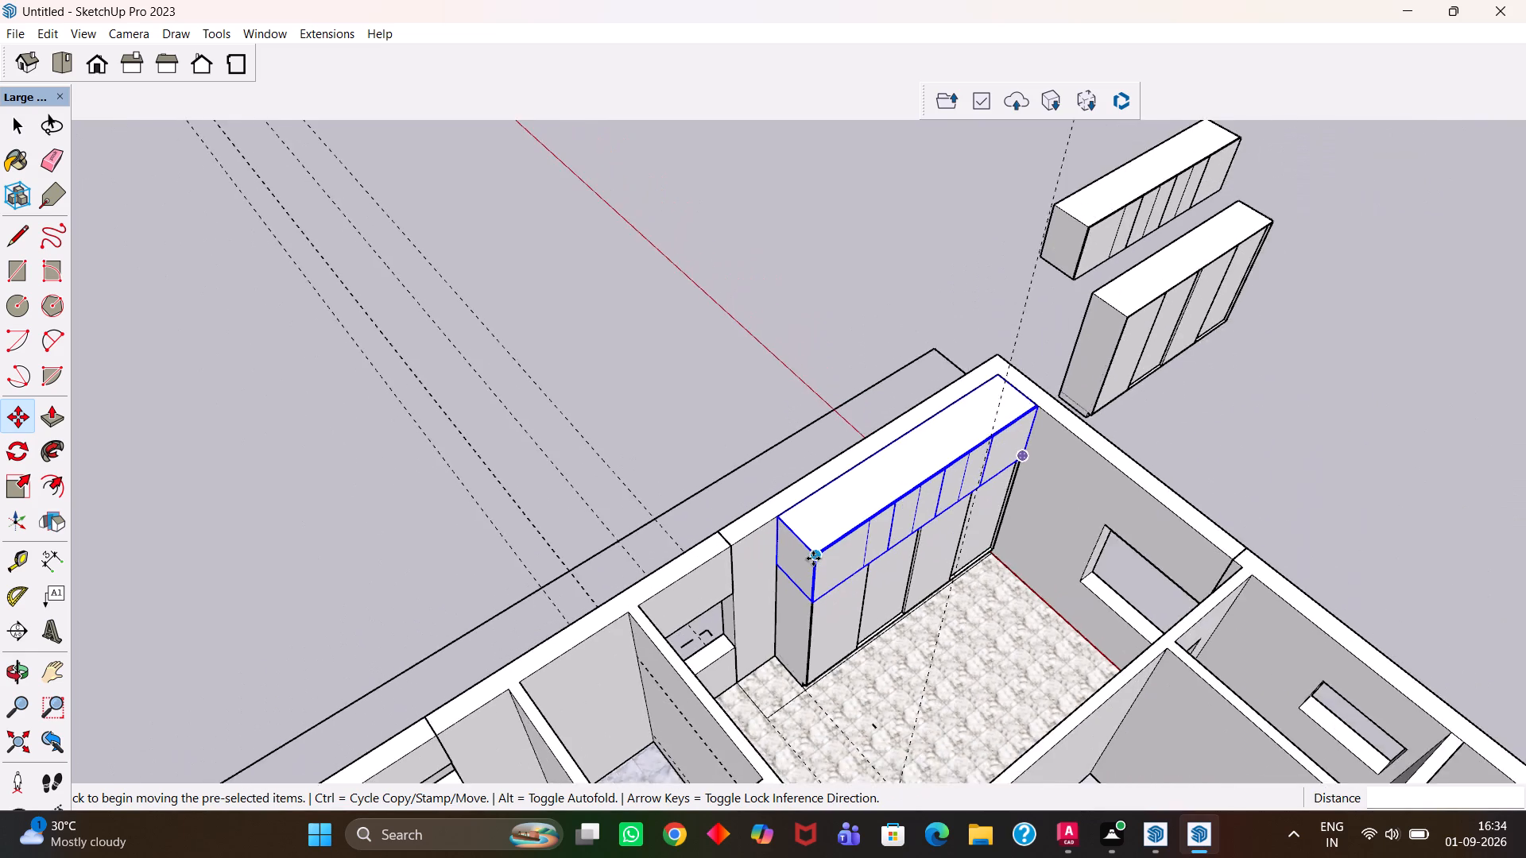
pyautogui.scroll(-4, 813, 558)
pyautogui.moveTo(881, 558); pyautogui.dragTo(832, 553, button='middle')
pyautogui.scroll(4, 875, 563)
pyautogui.press('h')
pyautogui.scroll(3, 827, 553)
pyautogui.moveTo(872, 547); pyautogui.dragTo(770, 535, button='middle')
pyautogui.scroll(1, 849, 542)
pyautogui.scroll(-2, 764, 536)
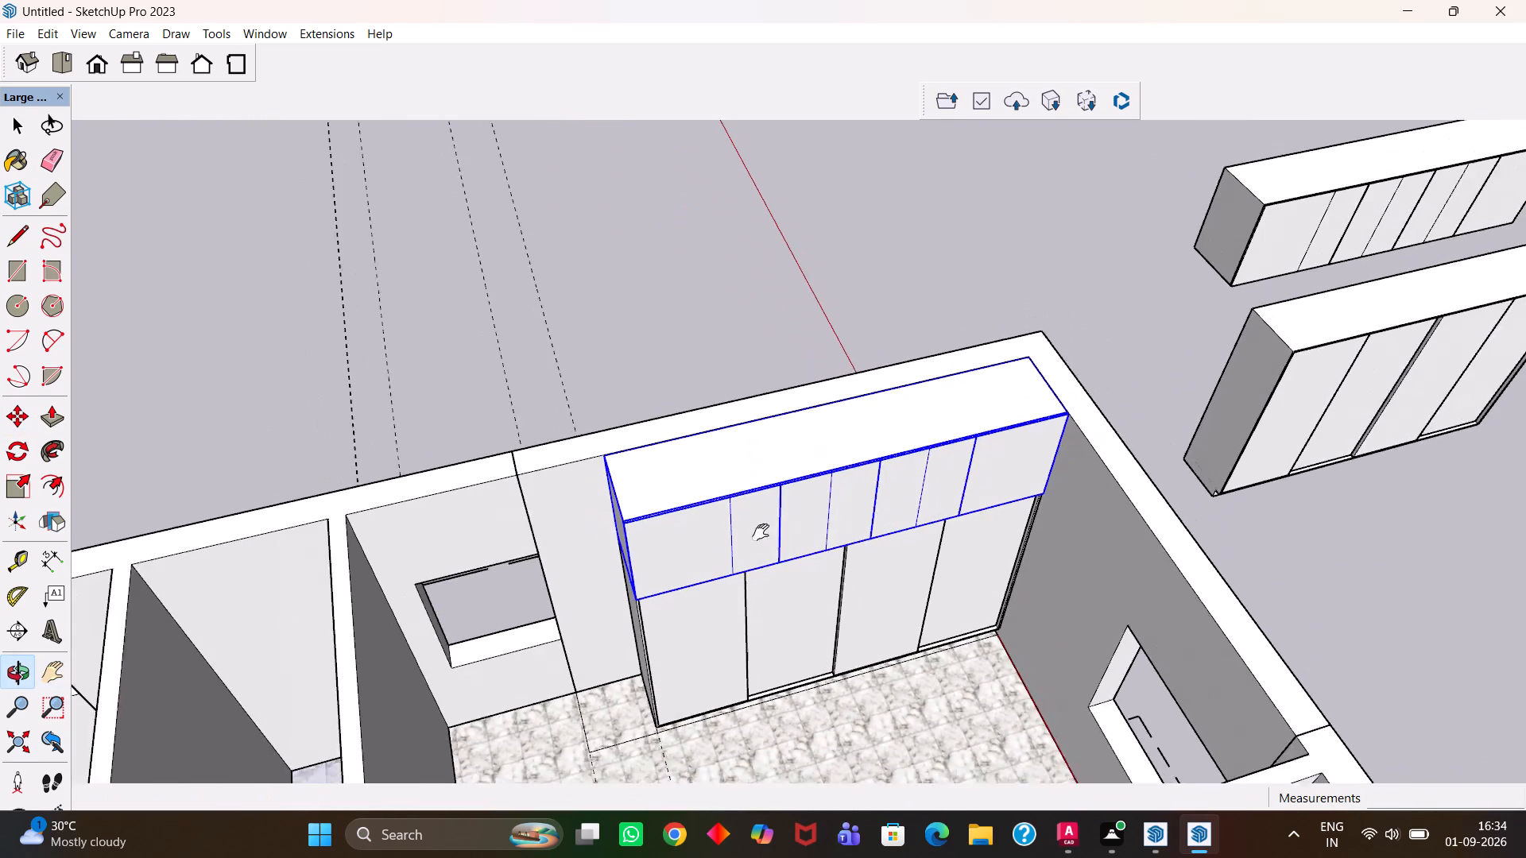
pyautogui.scroll(-1, 761, 532)
pyautogui.press('space')
pyautogui.click(977, 313)
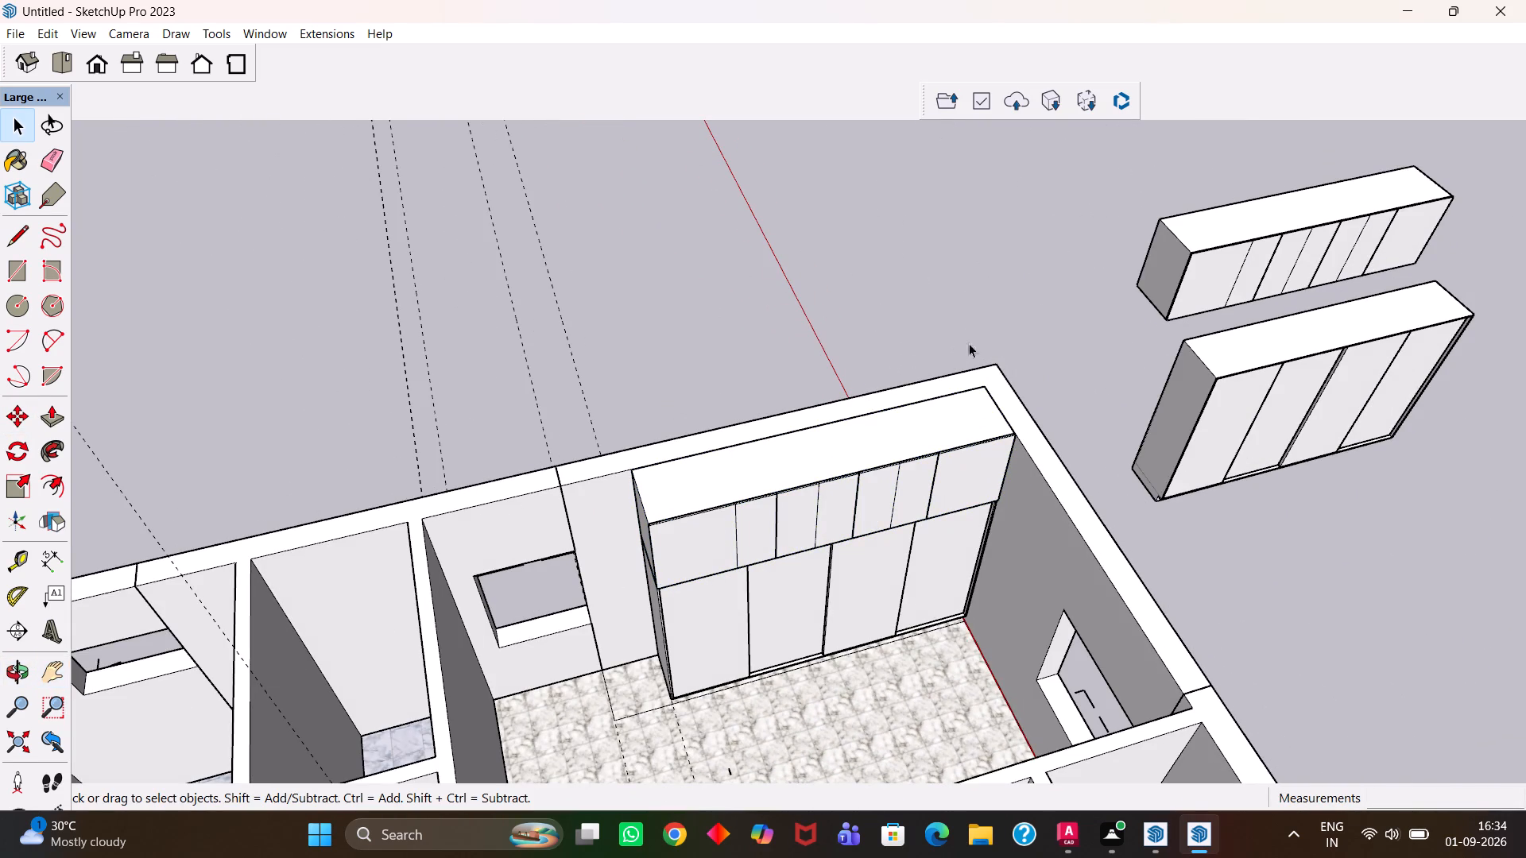
pyautogui.press('h')
pyautogui.scroll(2, 951, 530)
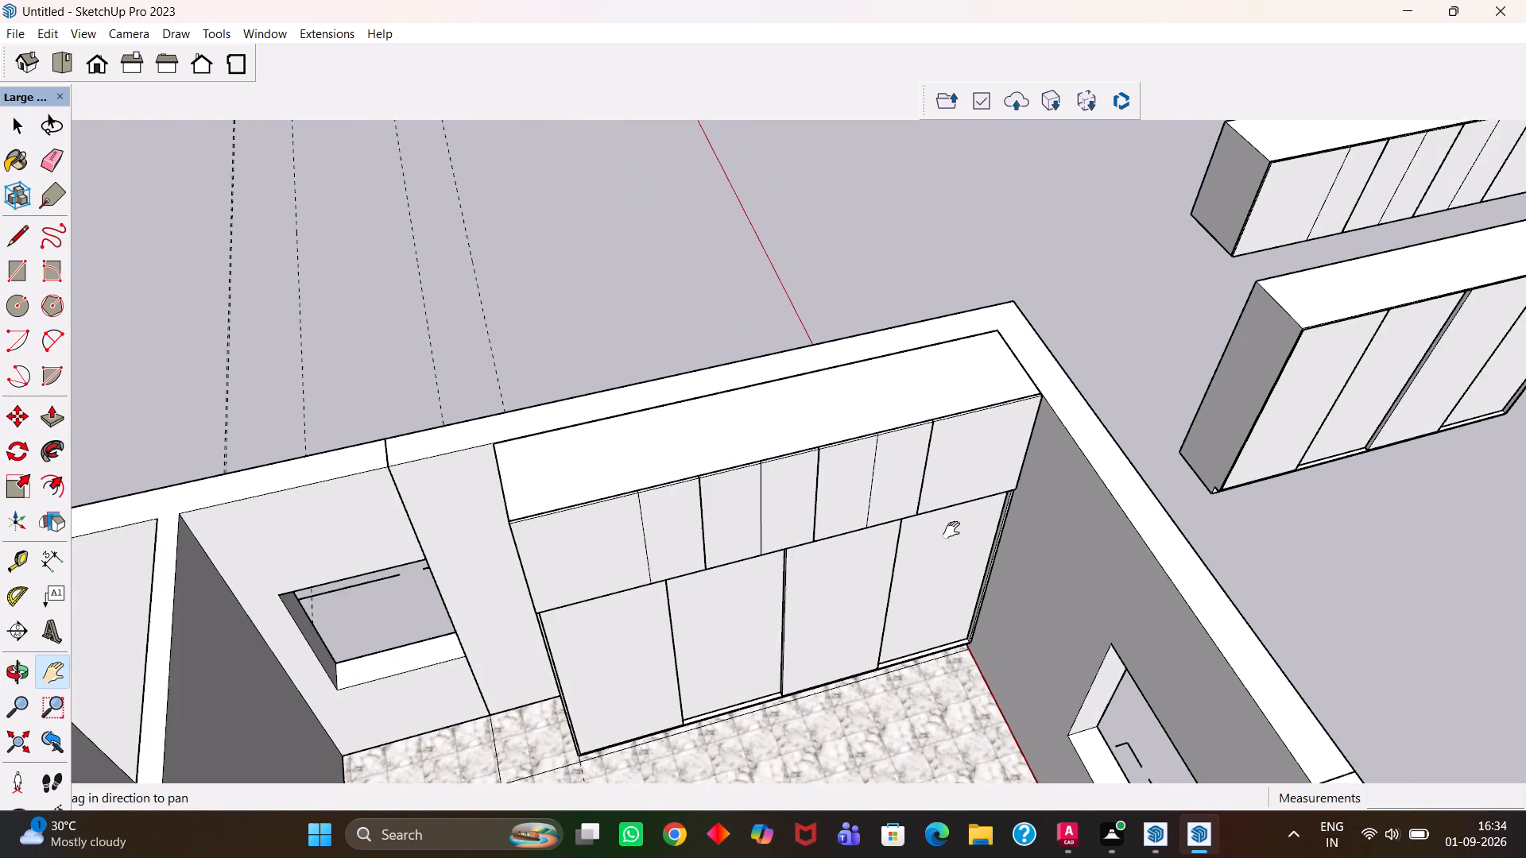
# Examine the stacked wardrobe and shuttered upper unit in the marble-floored room from the front, side and above.
pyautogui.scroll(3, 951, 530)
pyautogui.moveTo(986, 552); pyautogui.dragTo(963, 493, button='middle')
pyautogui.scroll(1, 962, 551)
pyautogui.scroll(1, 726, 454)
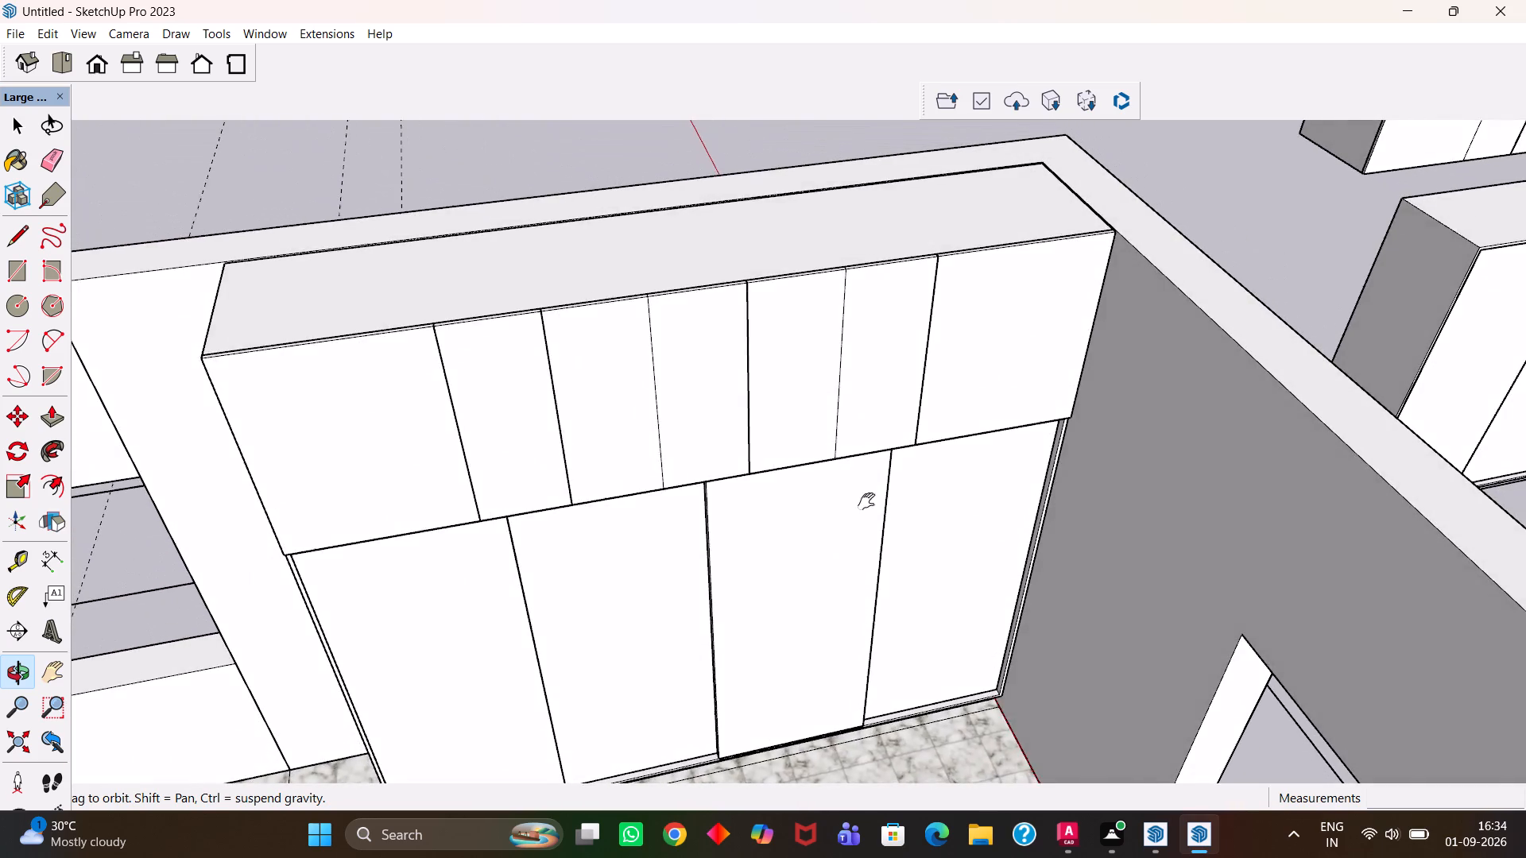
pyautogui.moveTo(585, 470); pyautogui.dragTo(904, 427, button='middle')
pyautogui.scroll(1, 724, 502)
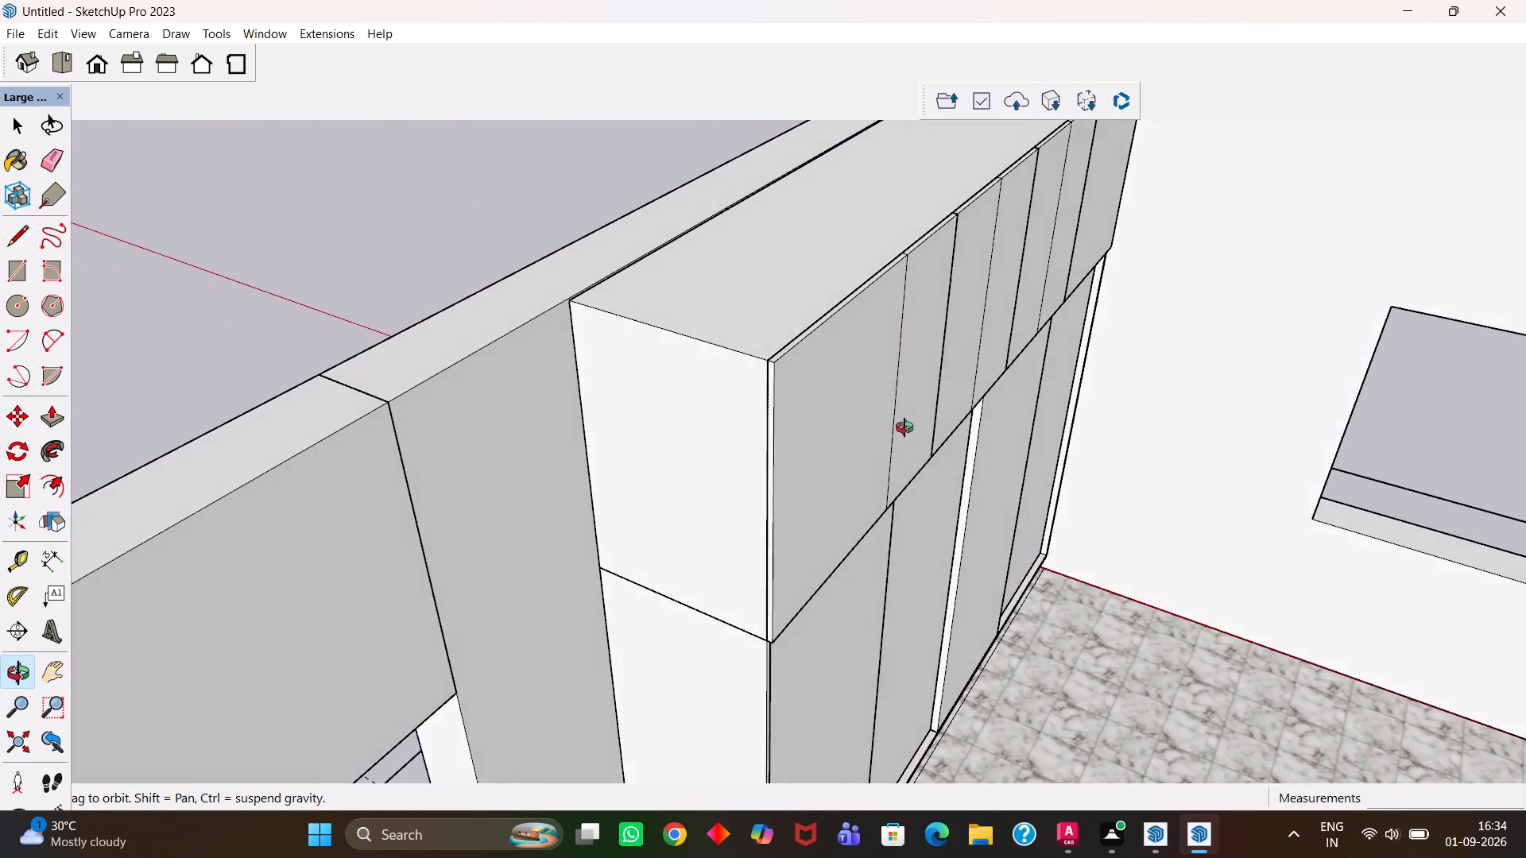
pyautogui.moveTo(904, 427); pyautogui.dragTo(873, 441, button='middle')
pyautogui.press('h')
pyautogui.scroll(-8, 811, 460)
pyautogui.moveTo(915, 481); pyautogui.dragTo(820, 506, button='middle')
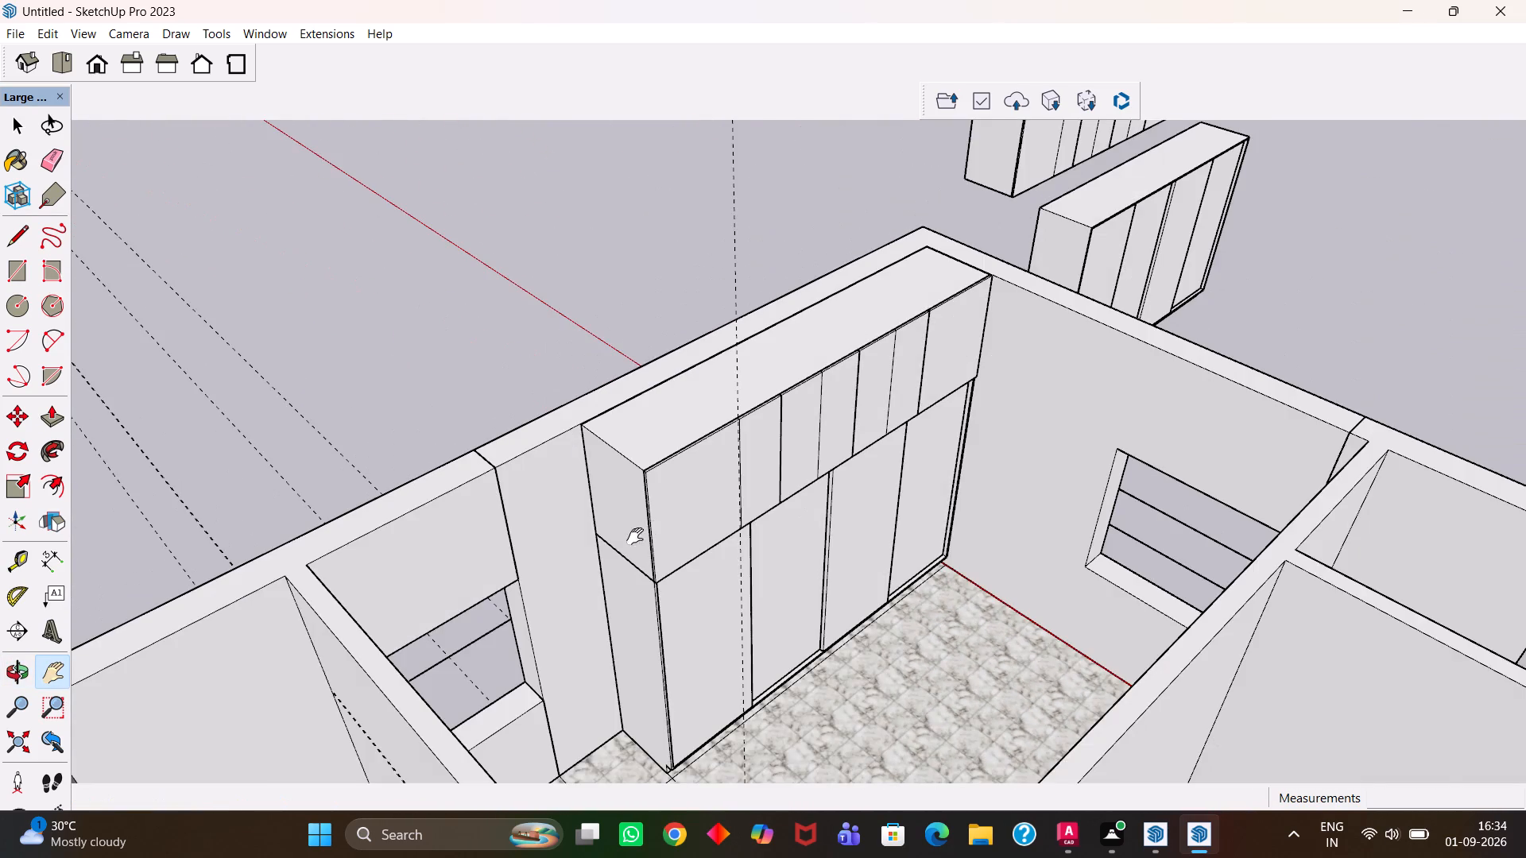
pyautogui.scroll(4, 703, 551)
pyautogui.scroll(-4, 707, 553)
pyautogui.moveTo(847, 511); pyautogui.dragTo(858, 491, button='middle')
pyautogui.scroll(1, 829, 518)
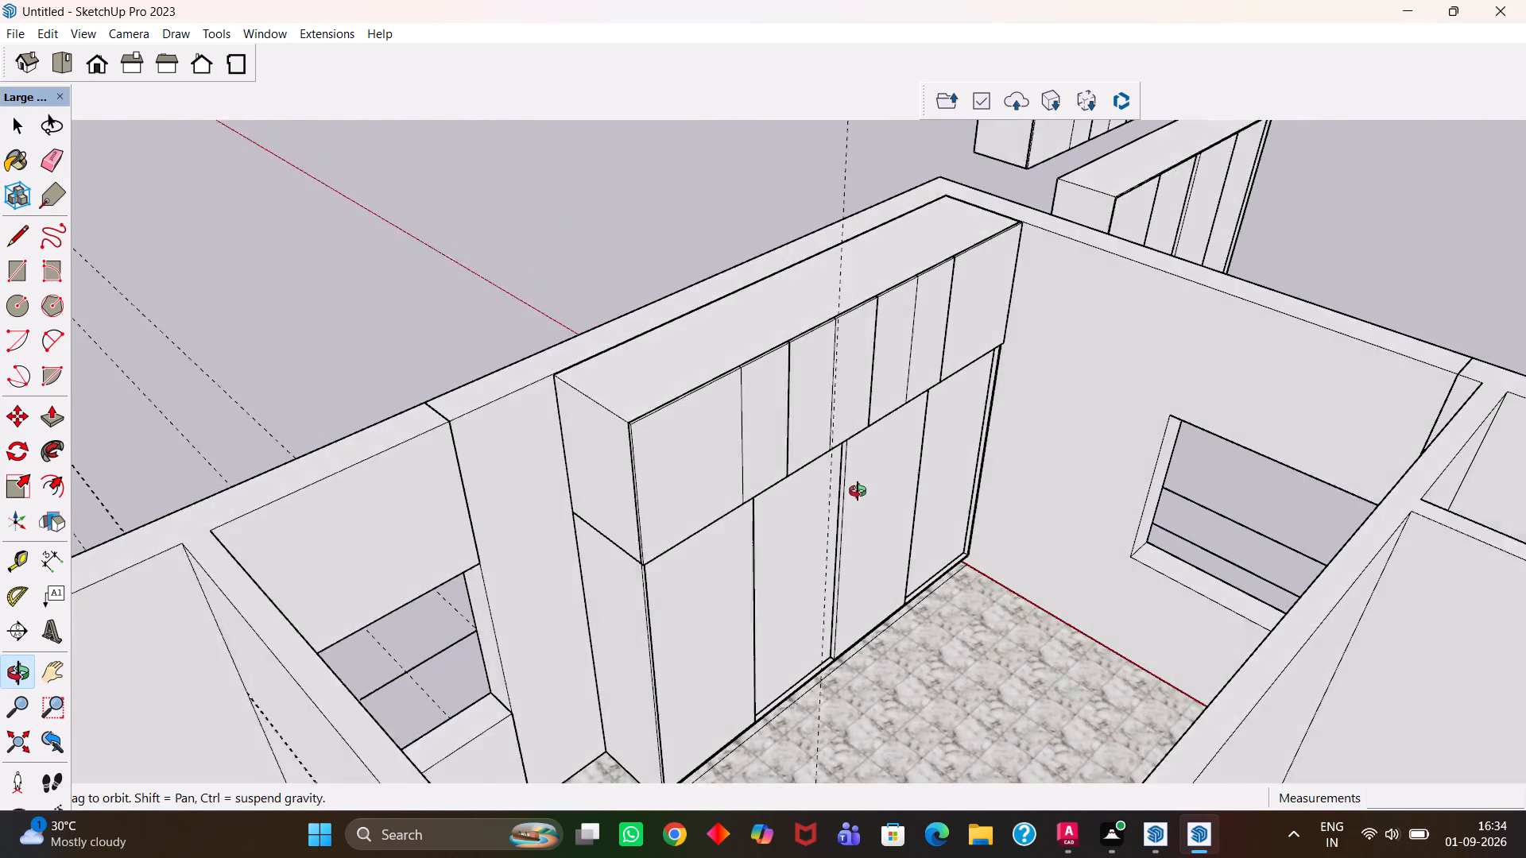
pyautogui.moveTo(858, 491); pyautogui.dragTo(824, 550, button='middle')
pyautogui.scroll(-5, 809, 561)
pyautogui.moveTo(847, 529); pyautogui.dragTo(773, 577, button='middle')
pyautogui.scroll(1, 777, 577)
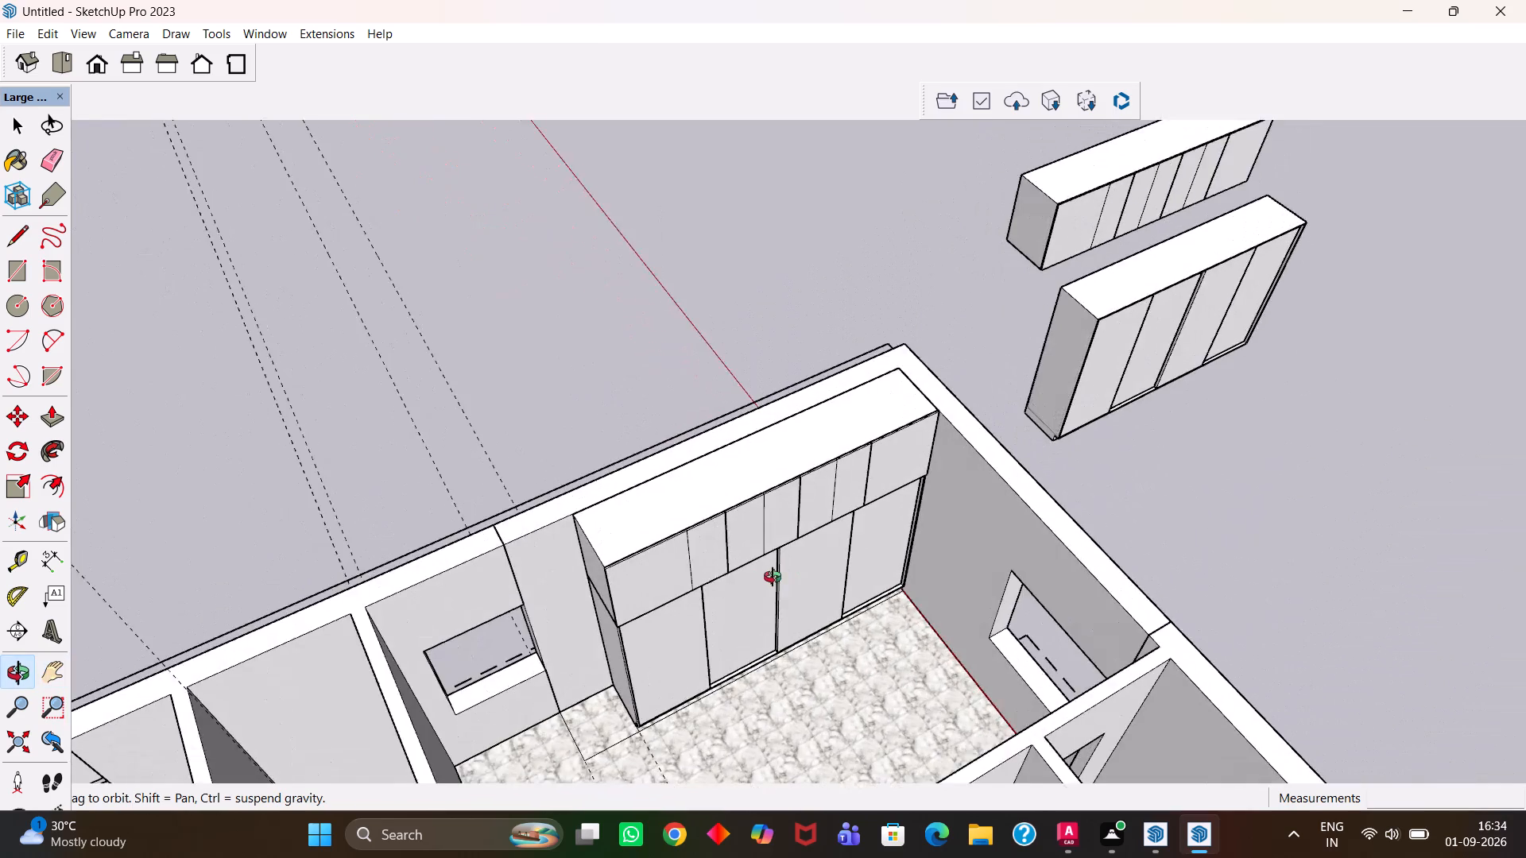
pyautogui.moveTo(773, 577); pyautogui.dragTo(772, 577, button='middle')
pyautogui.scroll(3, 772, 577)
# Erase the four dashed guide lines extending past the back wall beside the wardrobe.
pyautogui.press('h')
pyautogui.scroll(-5, 742, 569)
pyautogui.moveTo(723, 539); pyautogui.dragTo(831, 531)
pyautogui.moveTo(916, 539); pyautogui.dragTo(756, 603, button='middle')
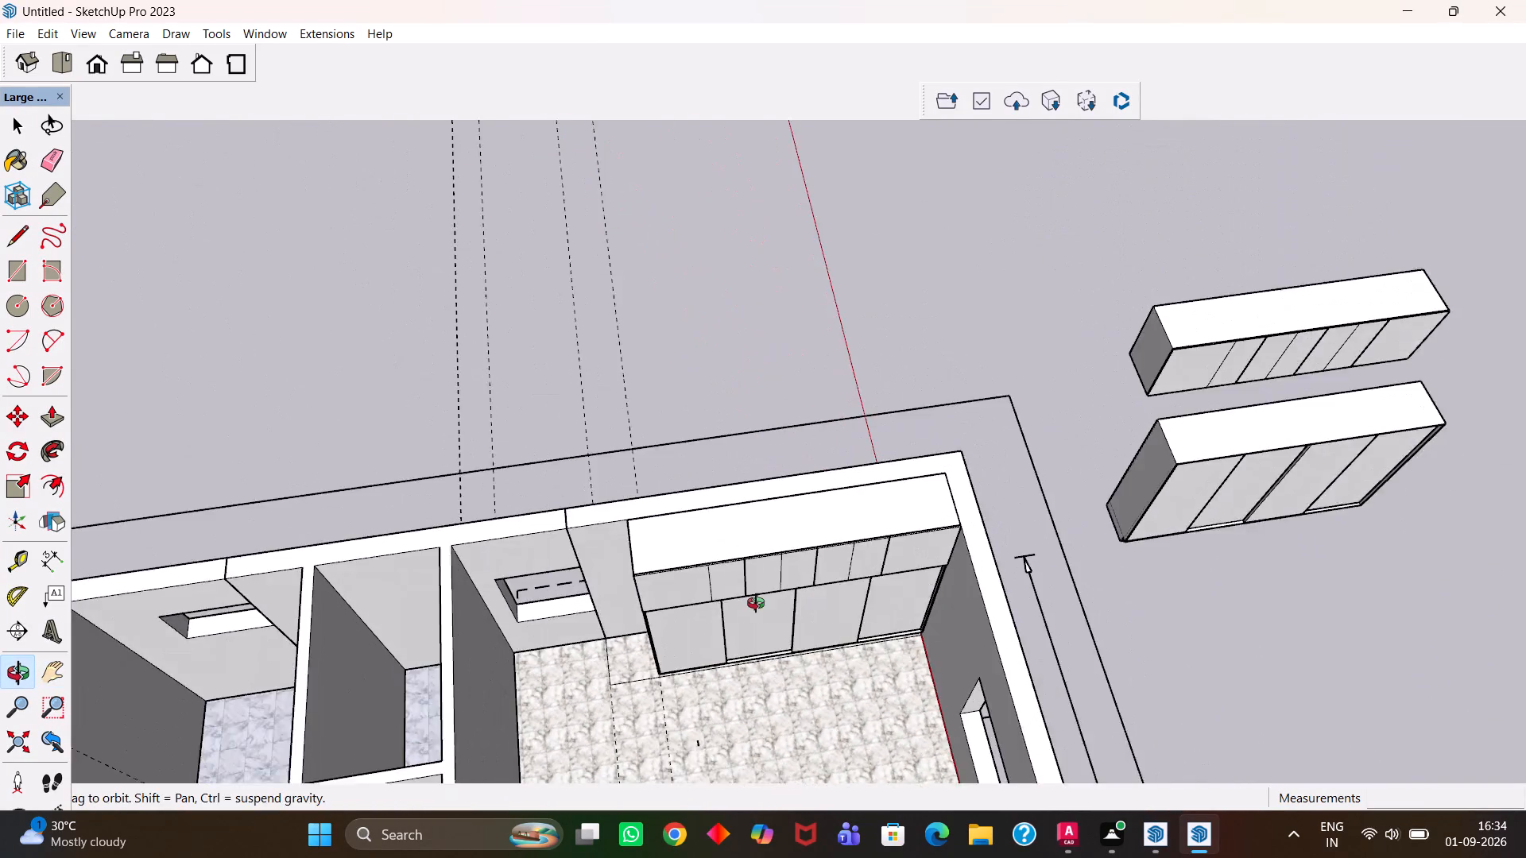
pyautogui.moveTo(756, 603); pyautogui.dragTo(754, 601, button='middle')
pyautogui.scroll(2, 742, 589)
pyautogui.moveTo(678, 555); pyautogui.dragTo(811, 555)
pyautogui.moveTo(882, 594); pyautogui.dragTo(857, 602, button='middle')
pyautogui.scroll(1, 857, 602)
pyautogui.press('e')
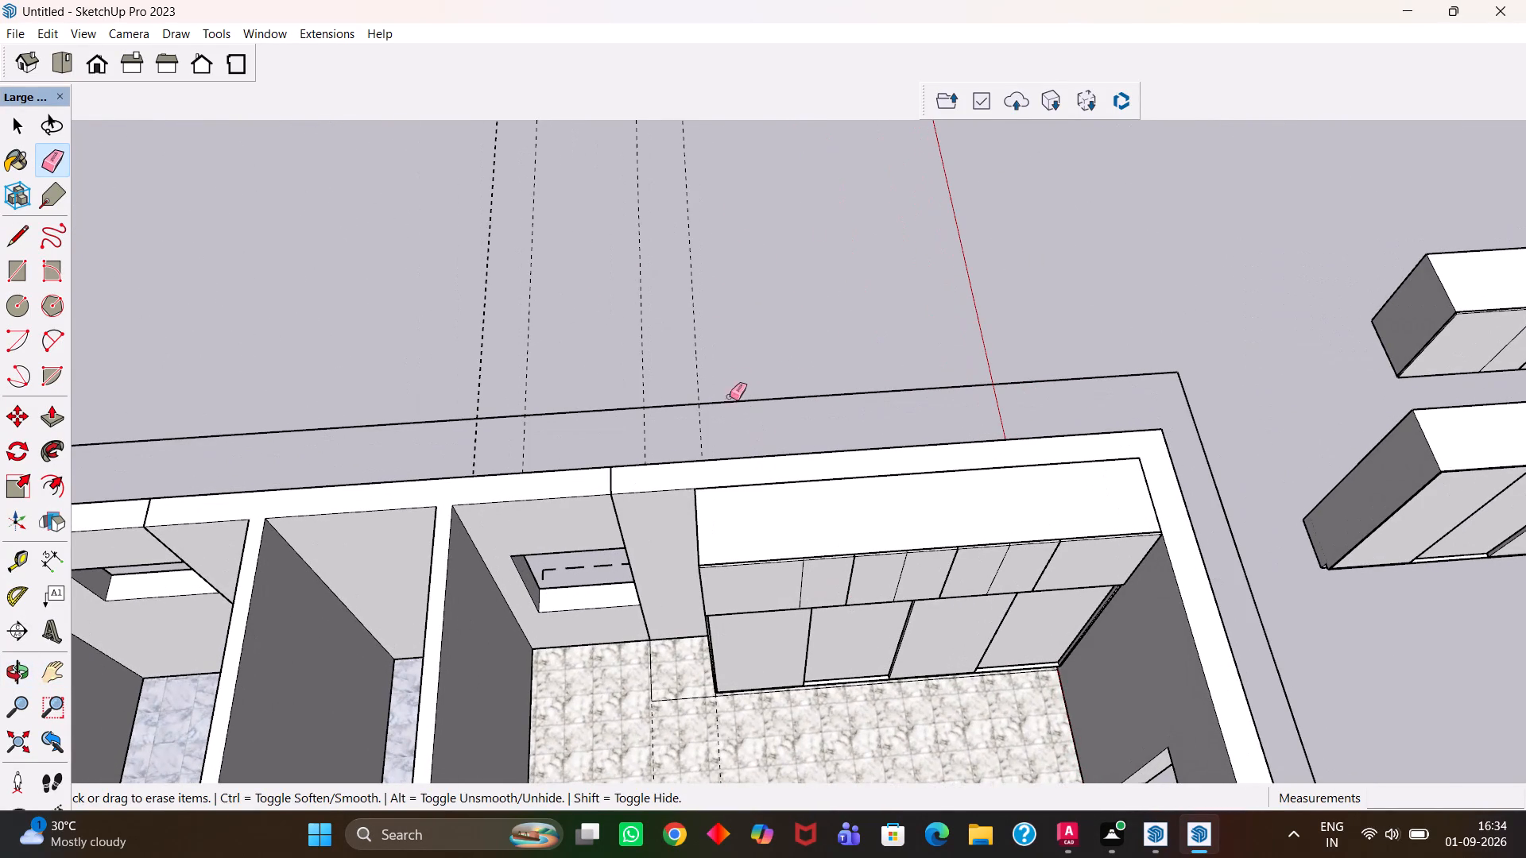
pyautogui.moveTo(720, 376); pyautogui.dragTo(626, 359)
pyautogui.moveTo(467, 349); pyautogui.dragTo(487, 352)
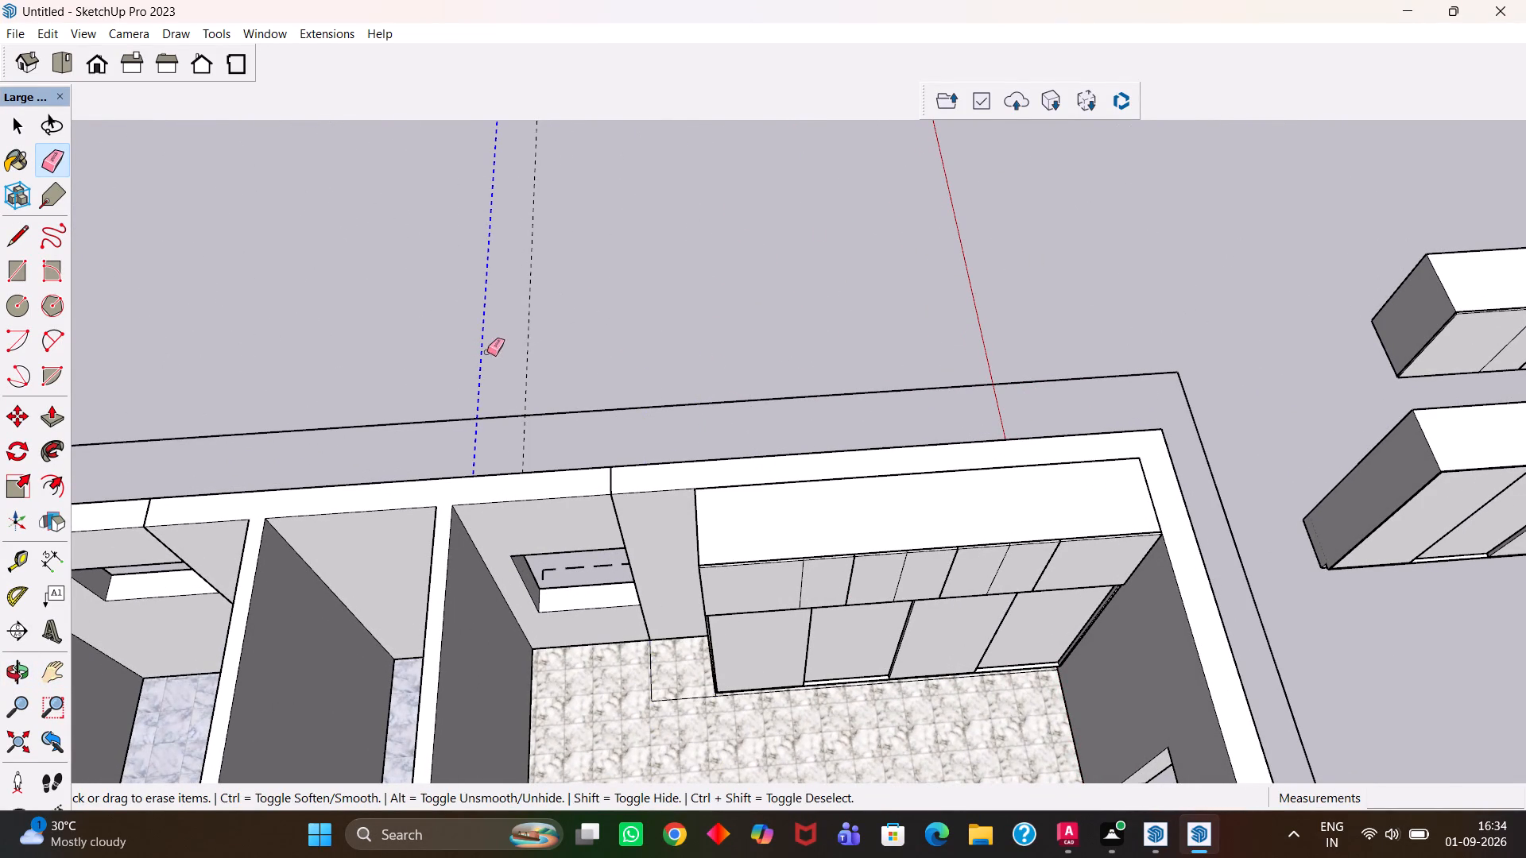
pyautogui.moveTo(487, 352); pyautogui.dragTo(542, 363)
# Examine the wardrobe room and the neighbouring rooms from above.
pyautogui.press('h')
pyautogui.scroll(-6, 556, 362)
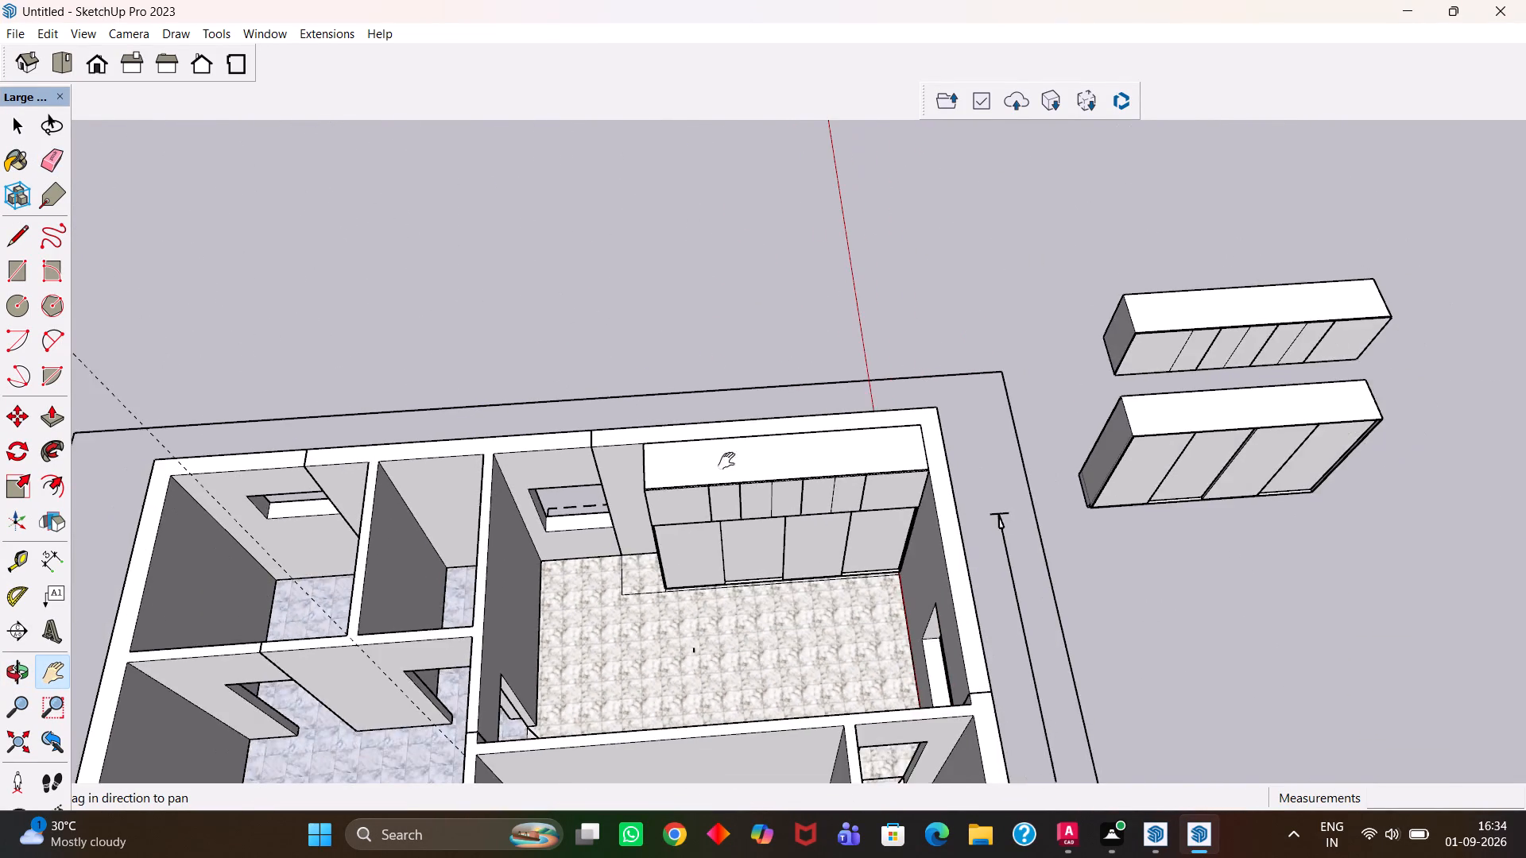
pyautogui.scroll(5, 737, 469)
pyautogui.scroll(-6, 760, 493)
pyautogui.press('h')
pyautogui.scroll(-3, 776, 496)
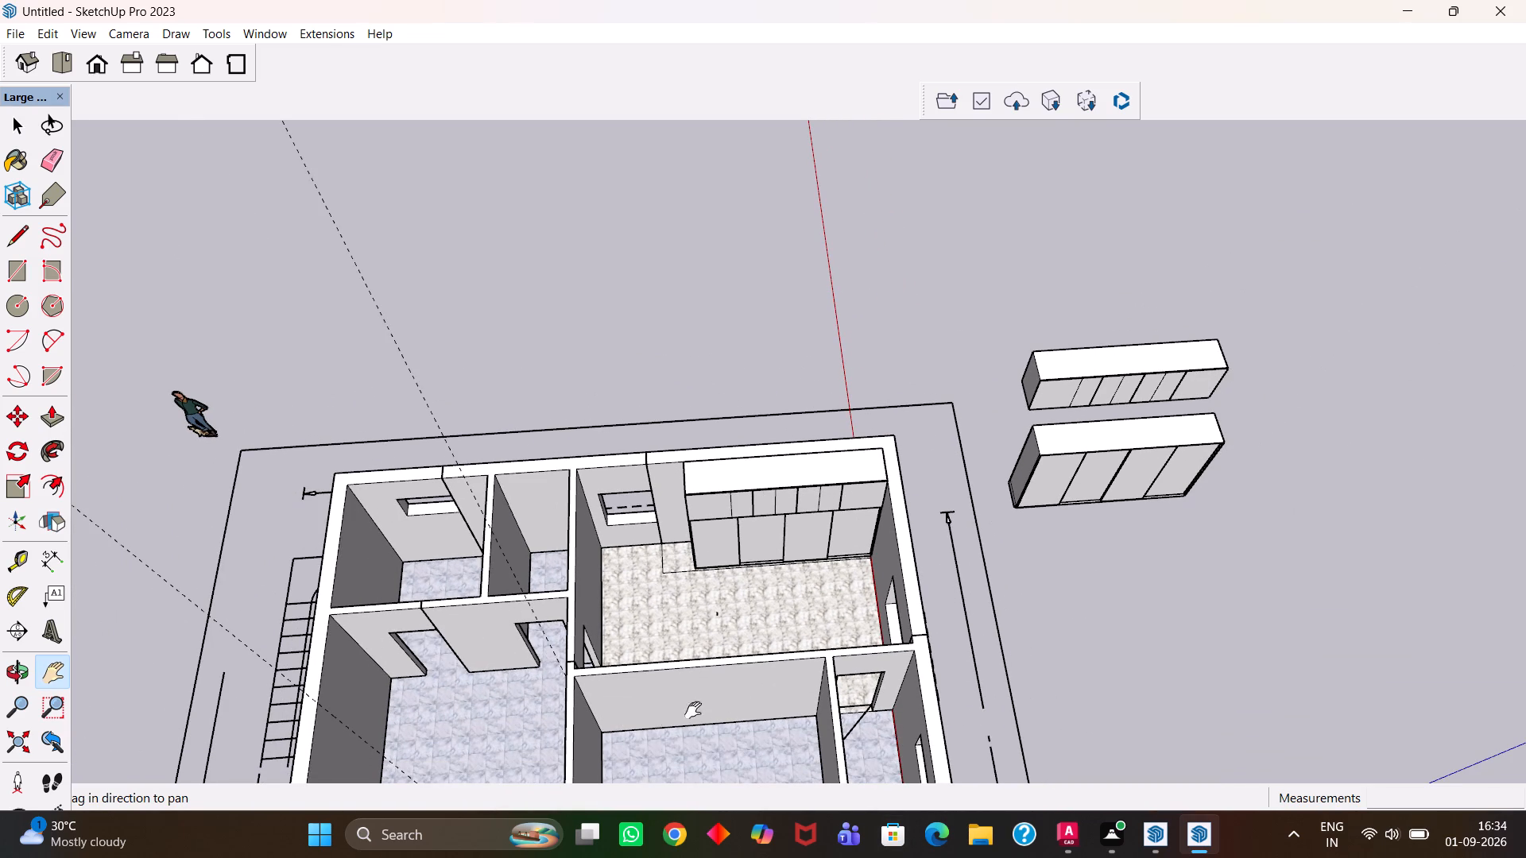
pyautogui.press('h')
pyautogui.scroll(6, 752, 576)
pyautogui.moveTo(743, 583); pyautogui.dragTo(707, 632, button='middle')
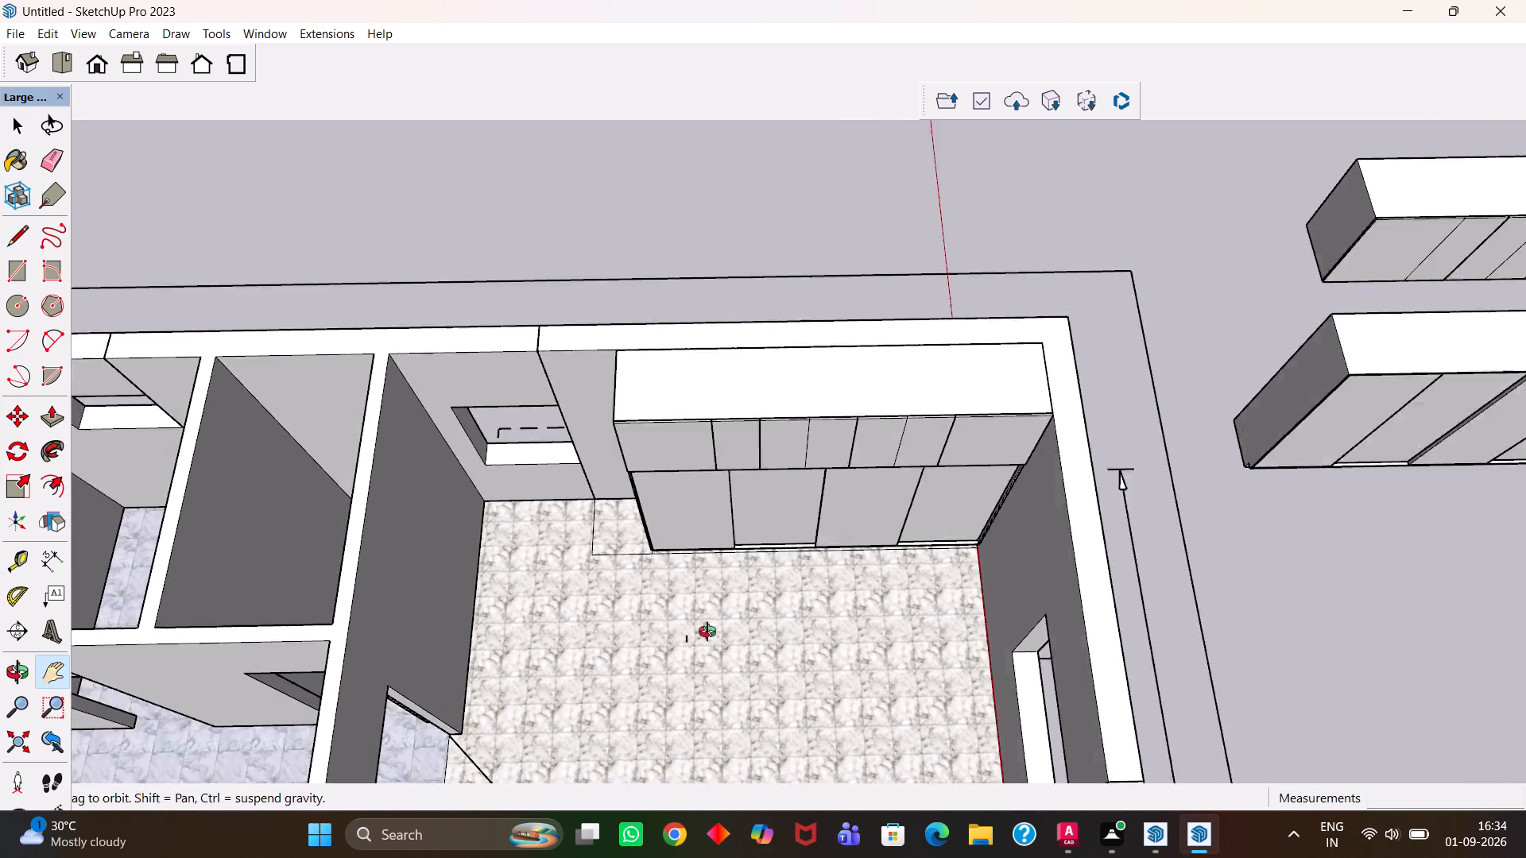
pyautogui.moveTo(707, 632); pyautogui.dragTo(704, 634, button='middle')
pyautogui.scroll(4, 719, 620)
pyautogui.scroll(-9, 721, 592)
pyautogui.moveTo(671, 632); pyautogui.dragTo(873, 504)
pyautogui.scroll(-4, 863, 502)
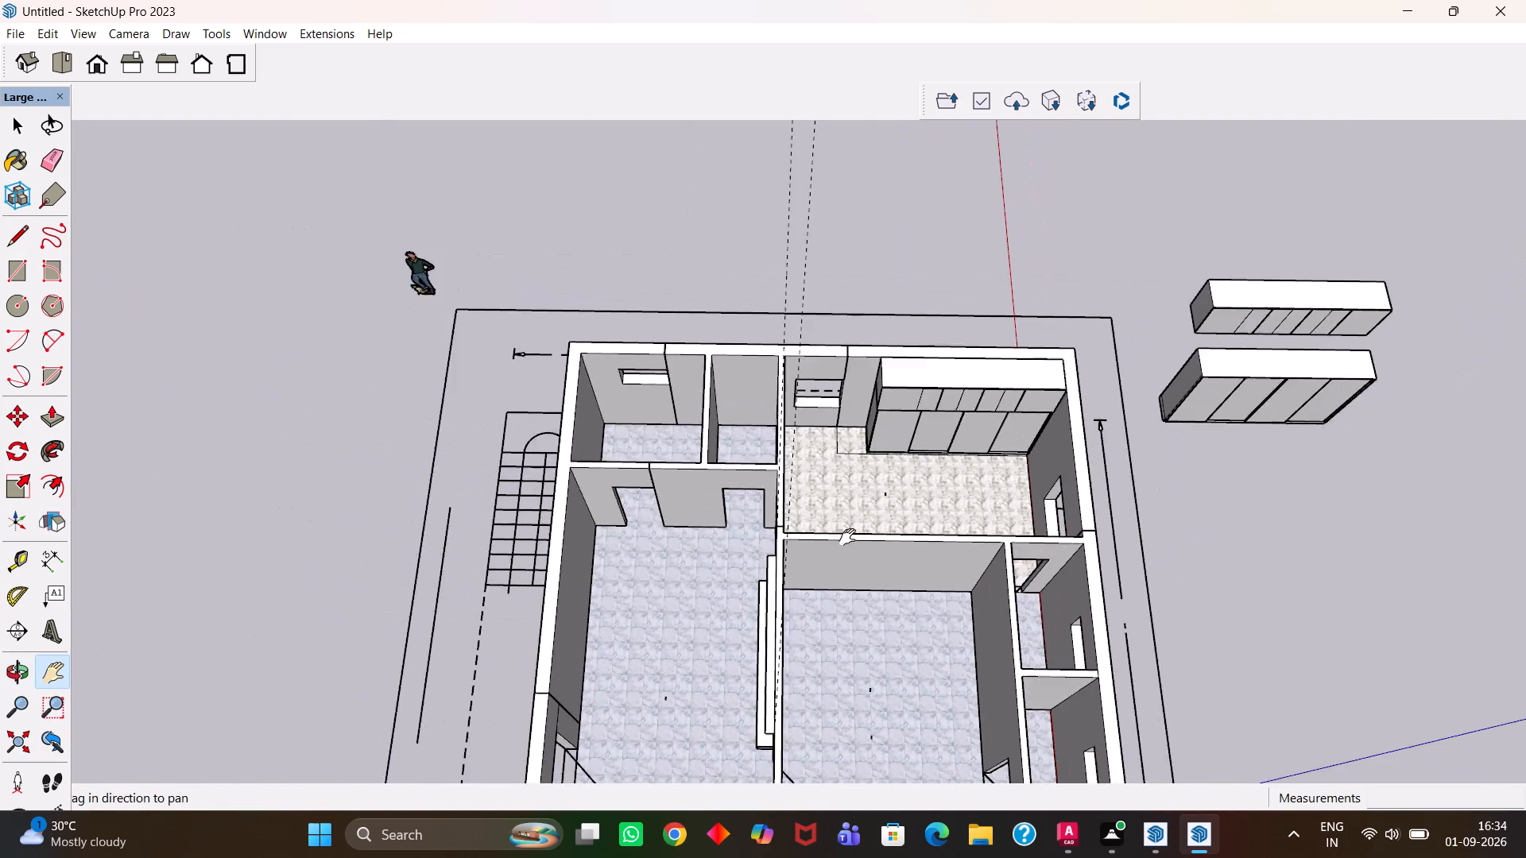
# Erase the two vertical dashed guides at the ends of the long wall shelf in the large room.
pyautogui.moveTo(847, 570); pyautogui.dragTo(1163, 450, button='middle')
pyautogui.scroll(2, 844, 622)
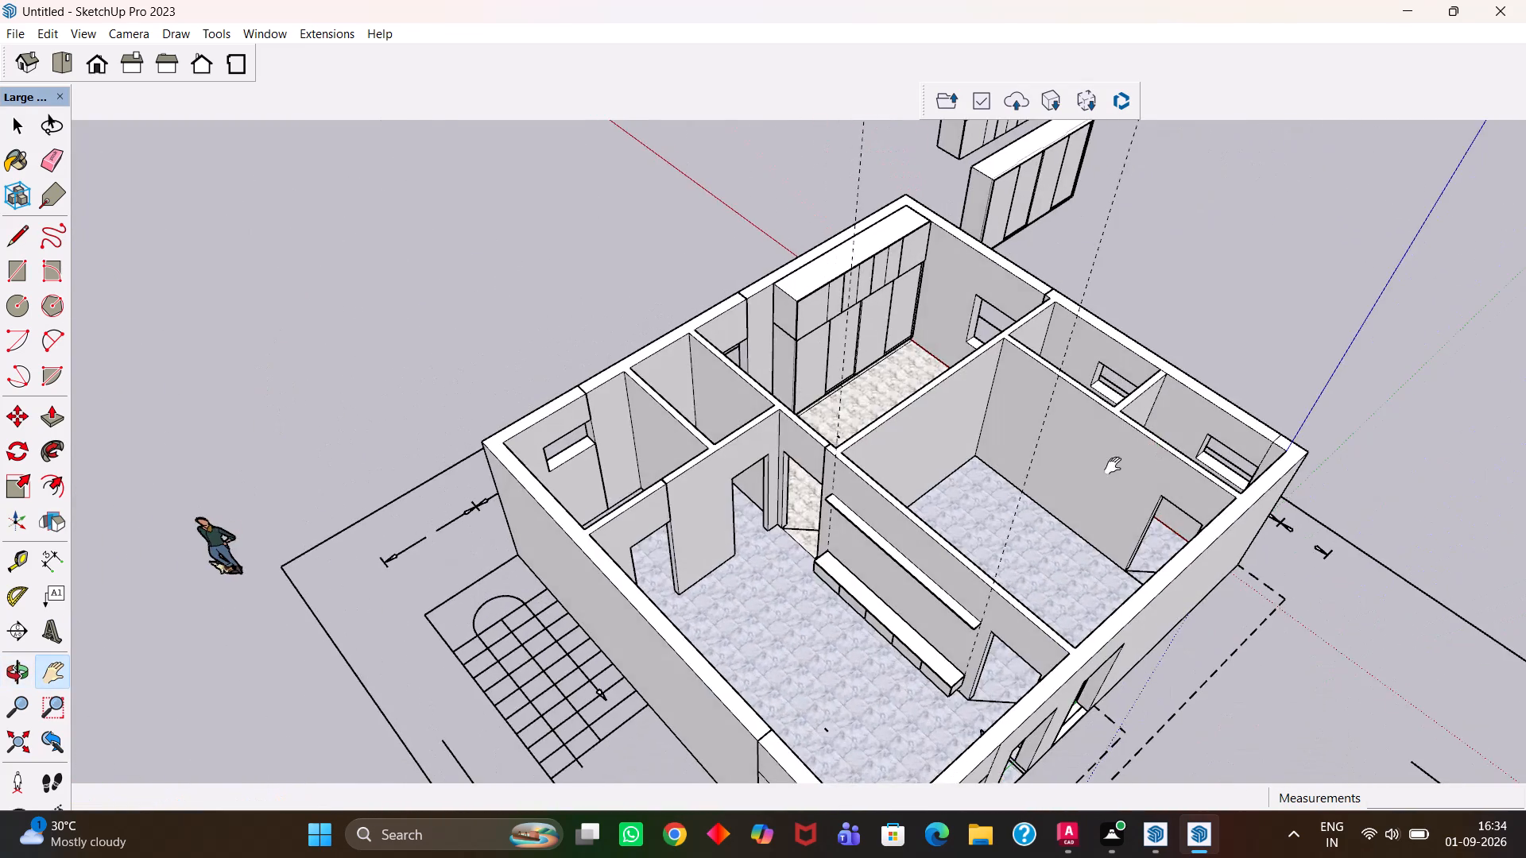
pyautogui.moveTo(732, 535); pyautogui.dragTo(1059, 453, button='middle')
pyautogui.moveTo(1056, 427); pyautogui.dragTo(981, 581)
pyautogui.moveTo(791, 597); pyautogui.dragTo(983, 479, button='middle')
pyautogui.scroll(1, 790, 593)
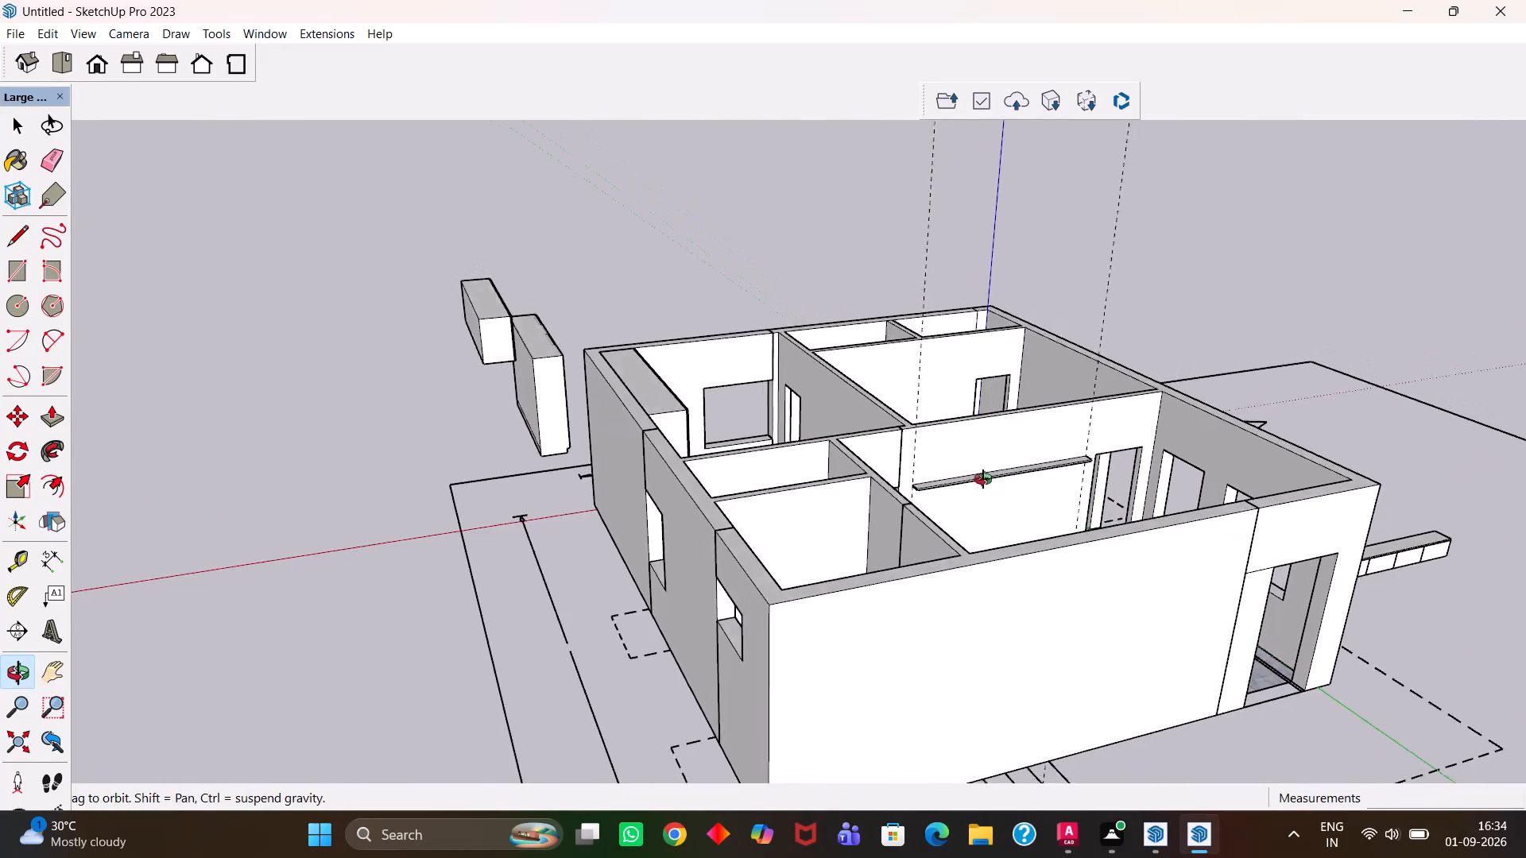
pyautogui.moveTo(983, 479); pyautogui.dragTo(964, 449, button='middle')
pyautogui.press('h')
pyautogui.moveTo(931, 379); pyautogui.dragTo(947, 551)
pyautogui.moveTo(942, 571); pyautogui.dragTo(906, 550, button='middle')
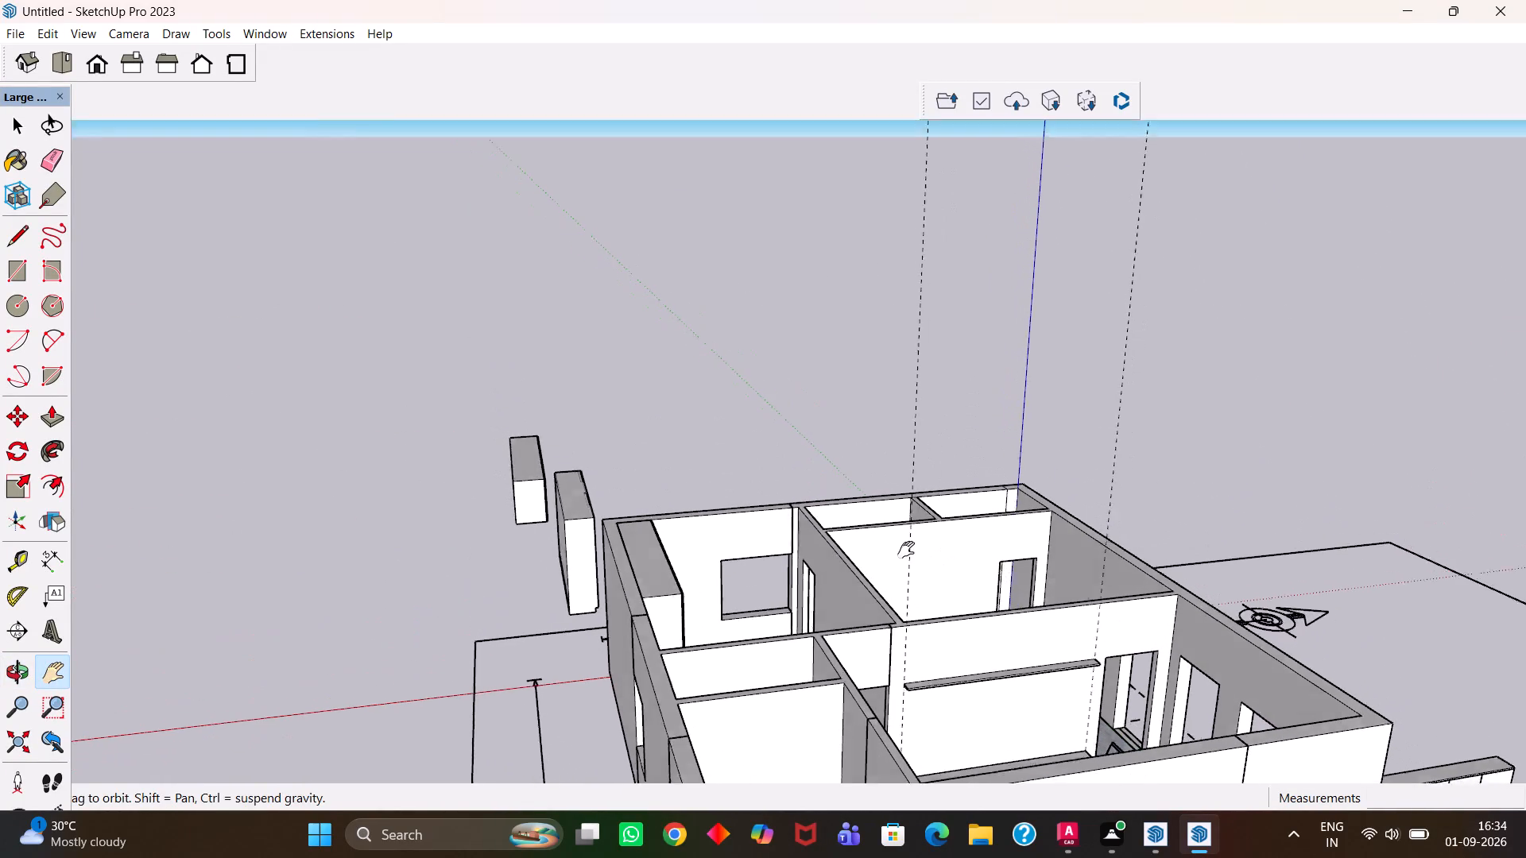
pyautogui.moveTo(906, 550); pyautogui.dragTo(907, 550, button='middle')
pyautogui.press('e')
pyautogui.moveTo(904, 427); pyautogui.dragTo(916, 415)
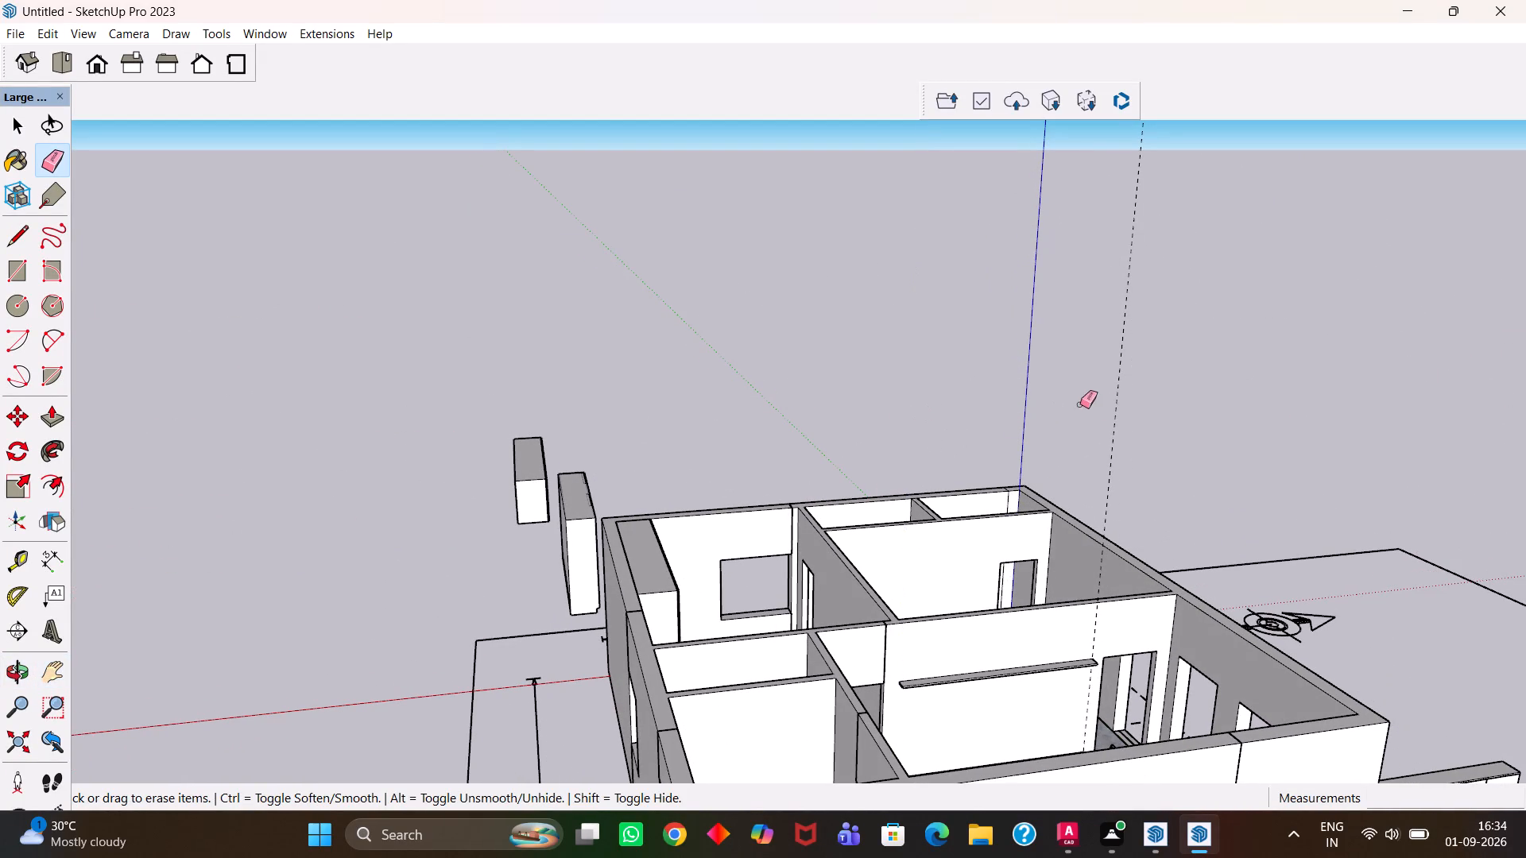
pyautogui.moveTo(1094, 407); pyautogui.dragTo(1142, 431)
# Examine the house from several sides and the empty floor area beside the placed wardrobe.
pyautogui.scroll(-4, 1006, 431)
pyautogui.press('h')
pyautogui.scroll(3, 880, 728)
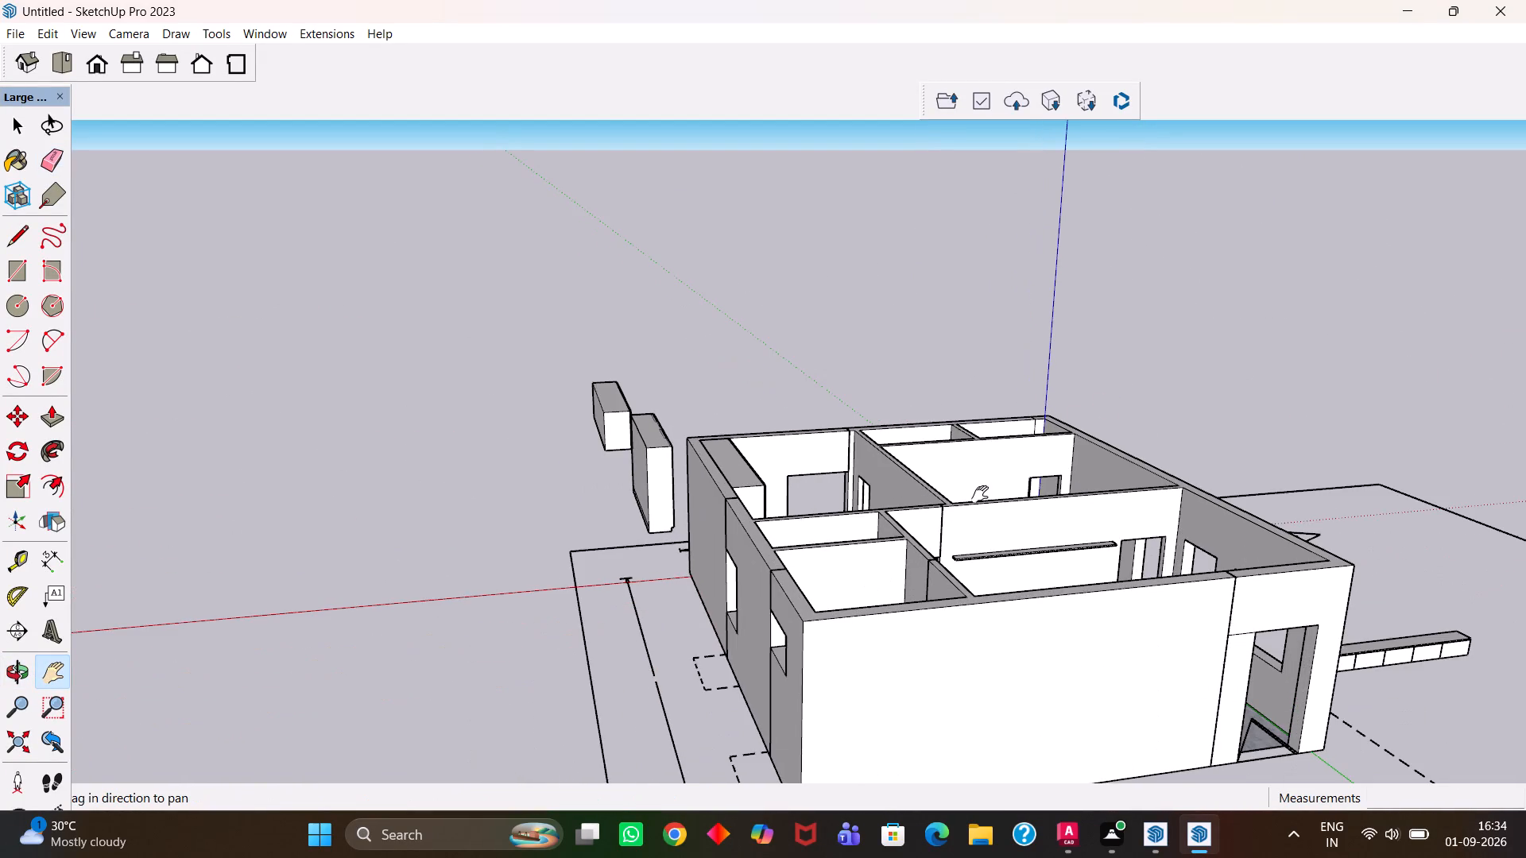
pyautogui.scroll(-2, 980, 494)
pyautogui.moveTo(997, 484); pyautogui.dragTo(993, 500, button='middle')
pyautogui.moveTo(959, 599); pyautogui.dragTo(928, 724, button='middle')
pyautogui.moveTo(928, 732); pyautogui.dragTo(928, 756, button='middle')
pyautogui.middleClick(928, 758)
pyautogui.moveTo(970, 570); pyautogui.dragTo(864, 675, button='middle')
pyautogui.scroll(1, 722, 688)
pyautogui.press('h')
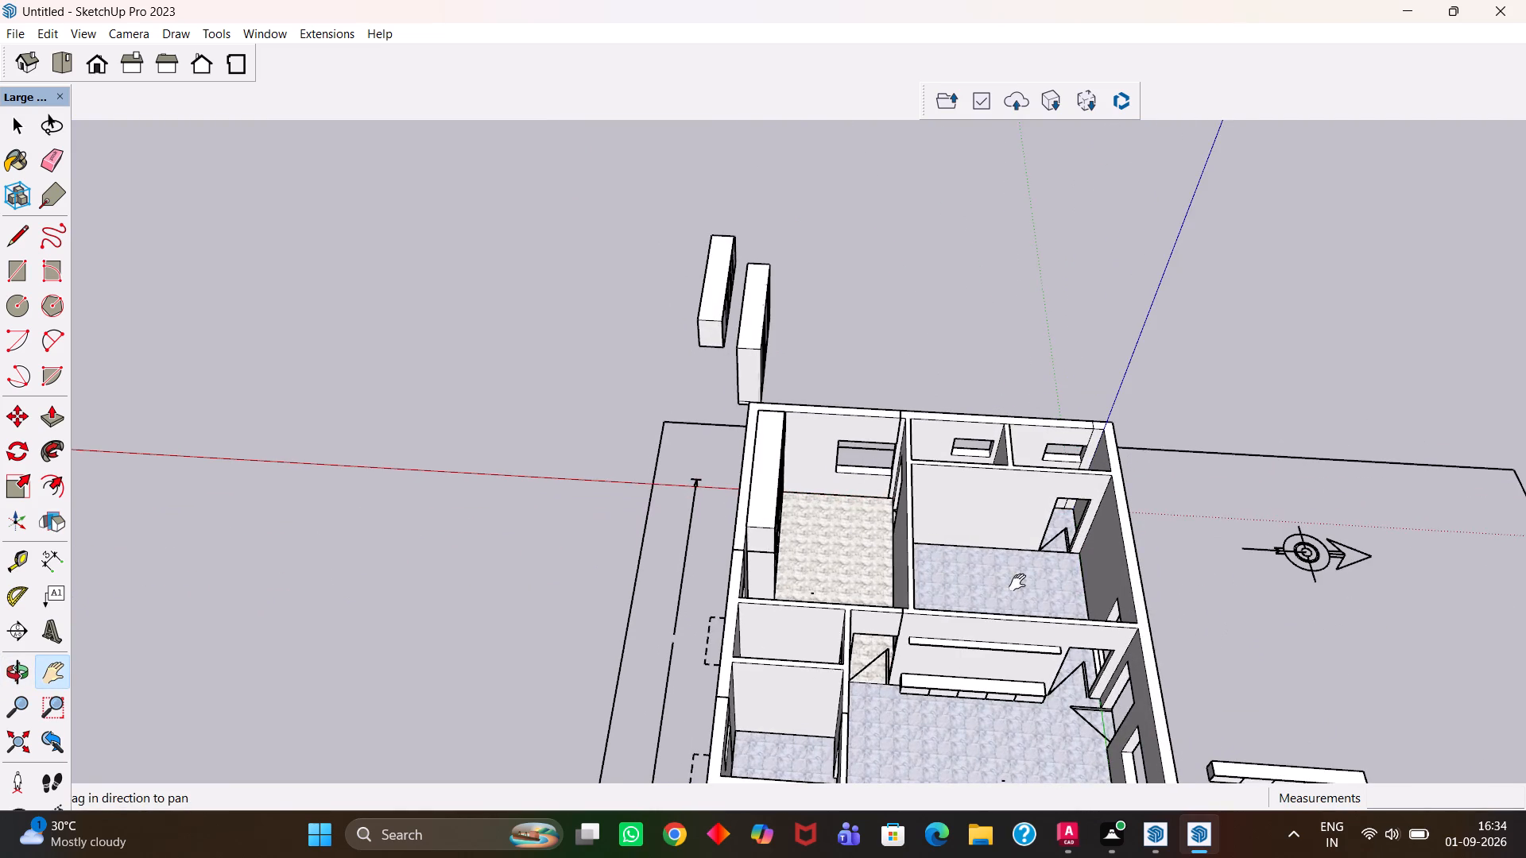
pyautogui.scroll(-3, 1005, 589)
pyautogui.moveTo(986, 655); pyautogui.dragTo(712, 691, button='middle')
pyautogui.scroll(3, 820, 657)
pyautogui.moveTo(760, 652); pyautogui.dragTo(916, 531)
pyautogui.moveTo(1041, 582); pyautogui.dragTo(717, 633, button='middle')
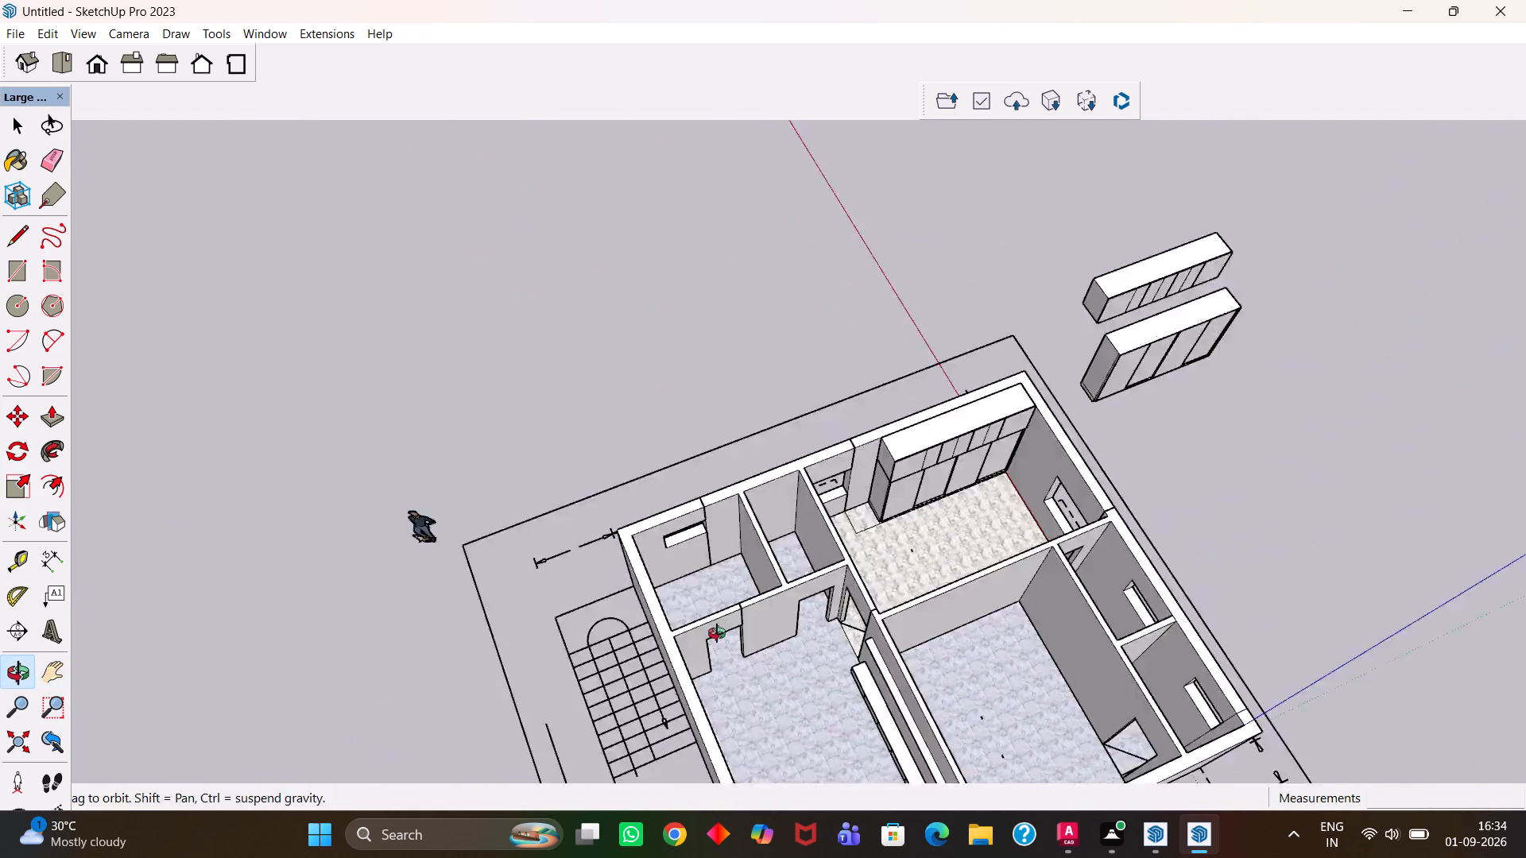
pyautogui.moveTo(717, 633); pyautogui.dragTo(705, 635, button='middle')
pyautogui.scroll(4, 849, 601)
pyautogui.scroll(-4, 840, 616)
pyautogui.moveTo(840, 641); pyautogui.dragTo(830, 643, button='middle')
pyautogui.moveTo(811, 649); pyautogui.dragTo(779, 655, button='middle')
pyautogui.scroll(8, 779, 655)
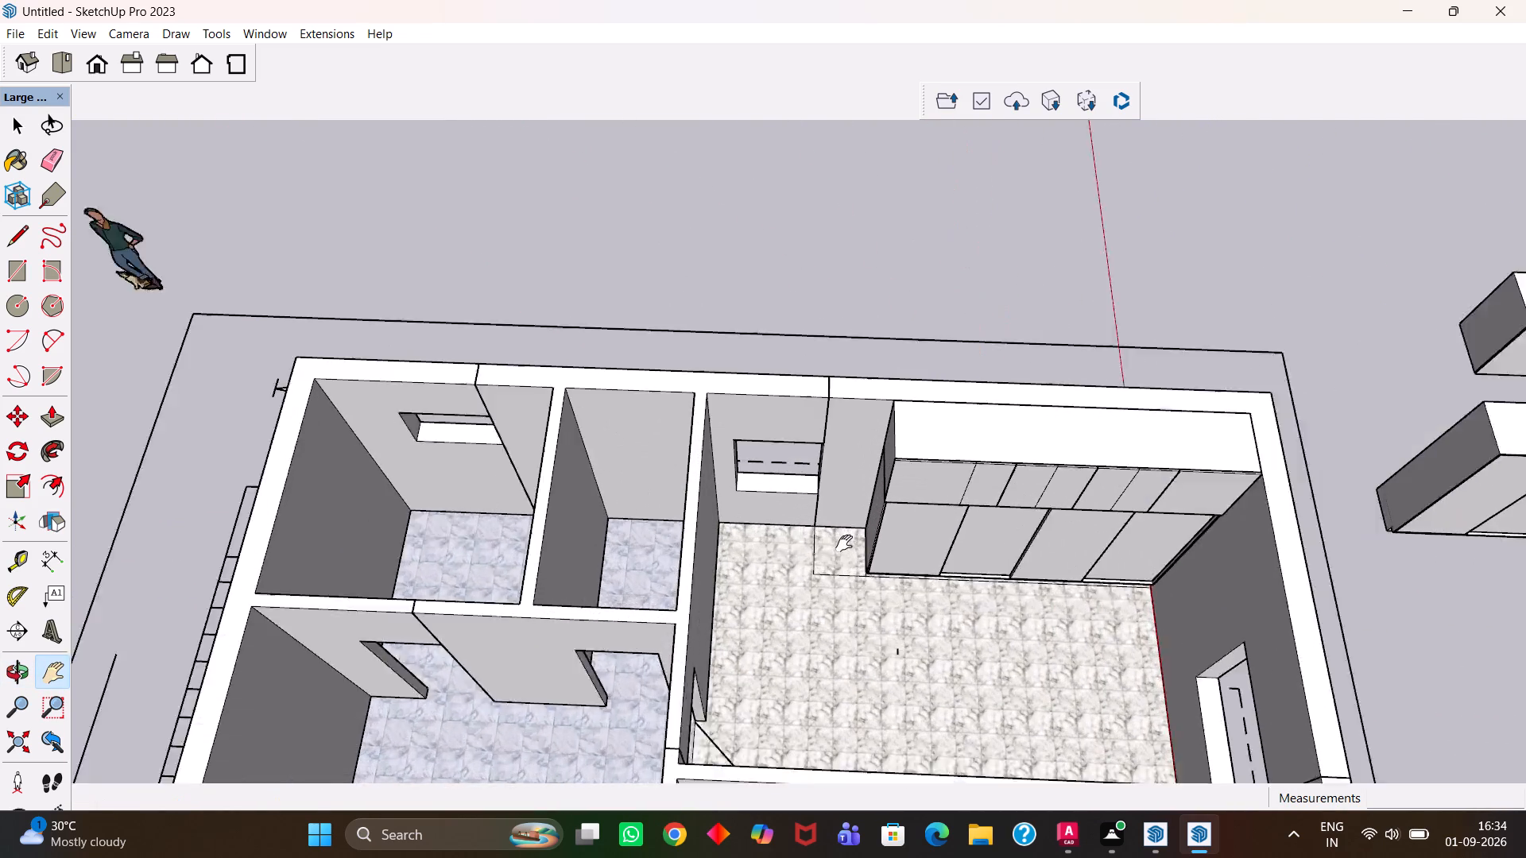
# Copy the small square floor patch beside the wardrobe to the open ground outside the house, in front of the standalone wardrobe.
pyautogui.scroll(1, 844, 543)
pyautogui.scroll(-2, 840, 560)
pyautogui.moveTo(843, 556); pyautogui.dragTo(851, 570, button='middle')
pyautogui.scroll(3, 850, 569)
pyautogui.moveTo(854, 562); pyautogui.dragTo(738, 592)
pyautogui.scroll(-4, 734, 591)
pyautogui.press('space')
pyautogui.click(728, 581)
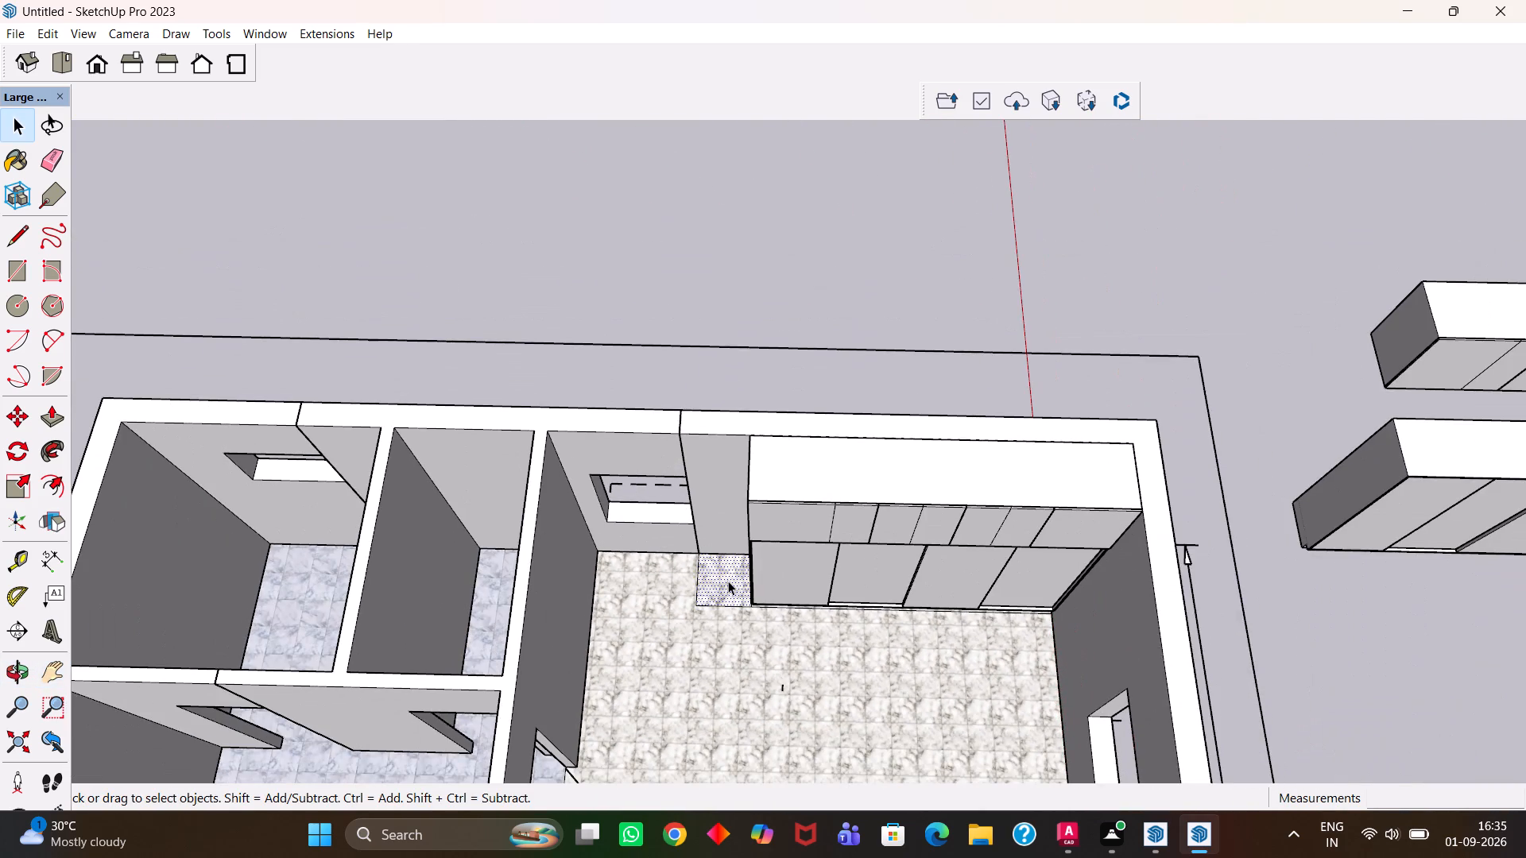
pyautogui.scroll(-8, 728, 581)
pyautogui.press('m')
pyautogui.click(728, 581)
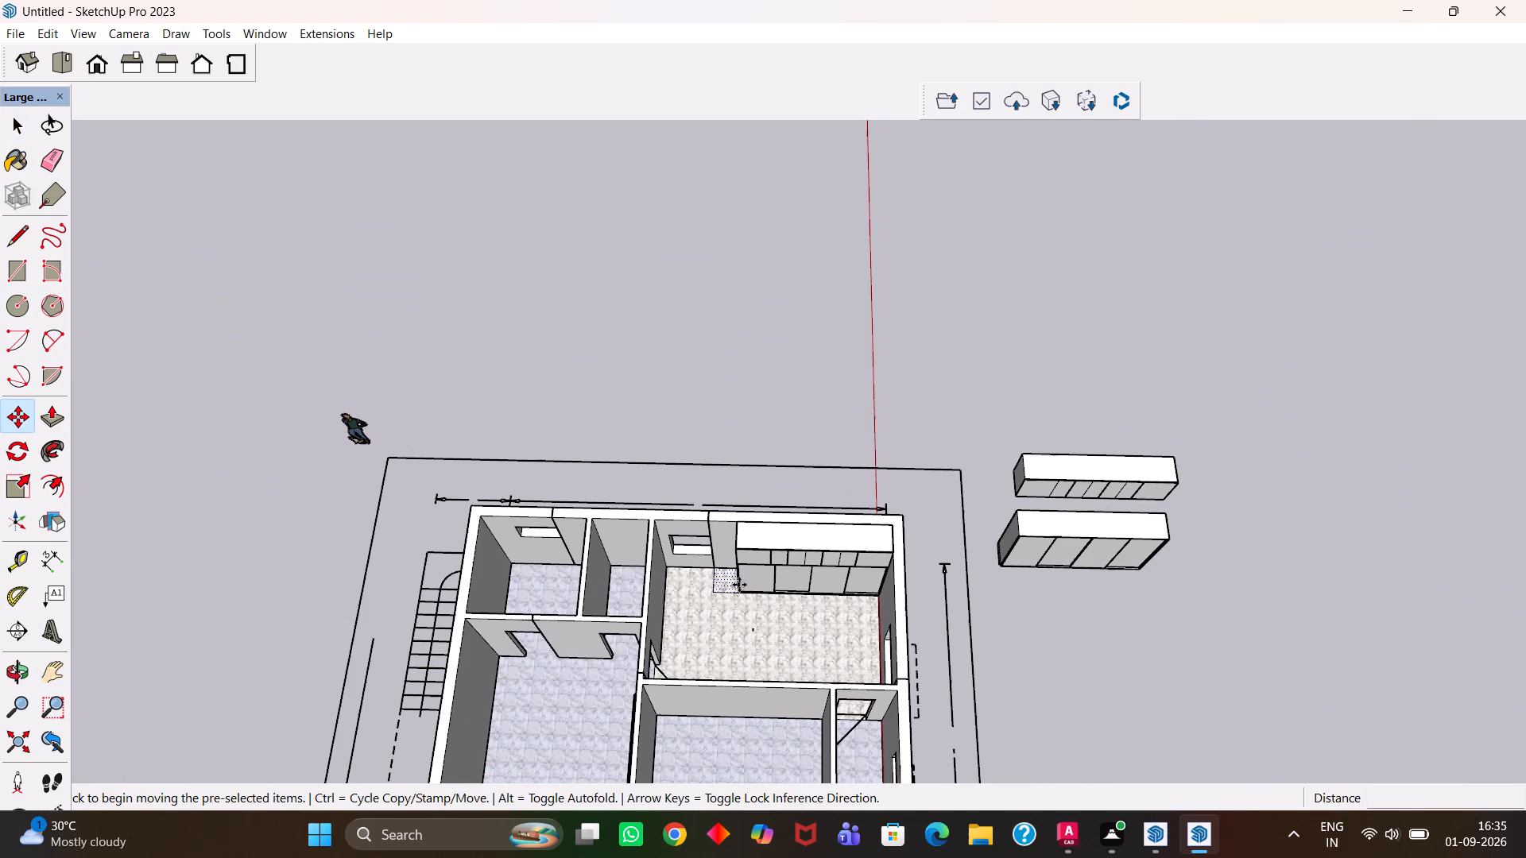
pyautogui.click(1107, 672)
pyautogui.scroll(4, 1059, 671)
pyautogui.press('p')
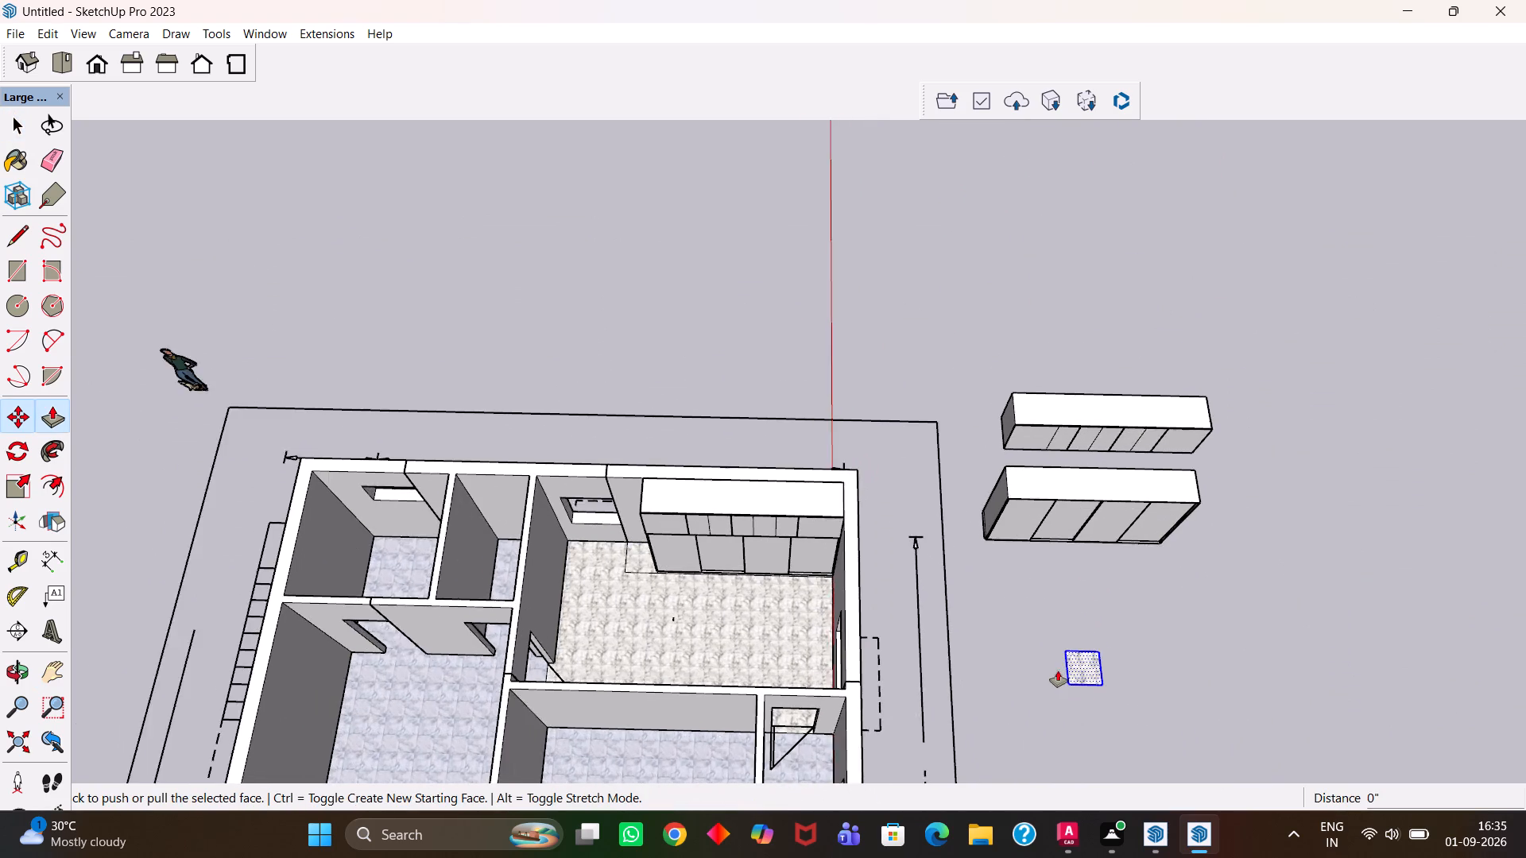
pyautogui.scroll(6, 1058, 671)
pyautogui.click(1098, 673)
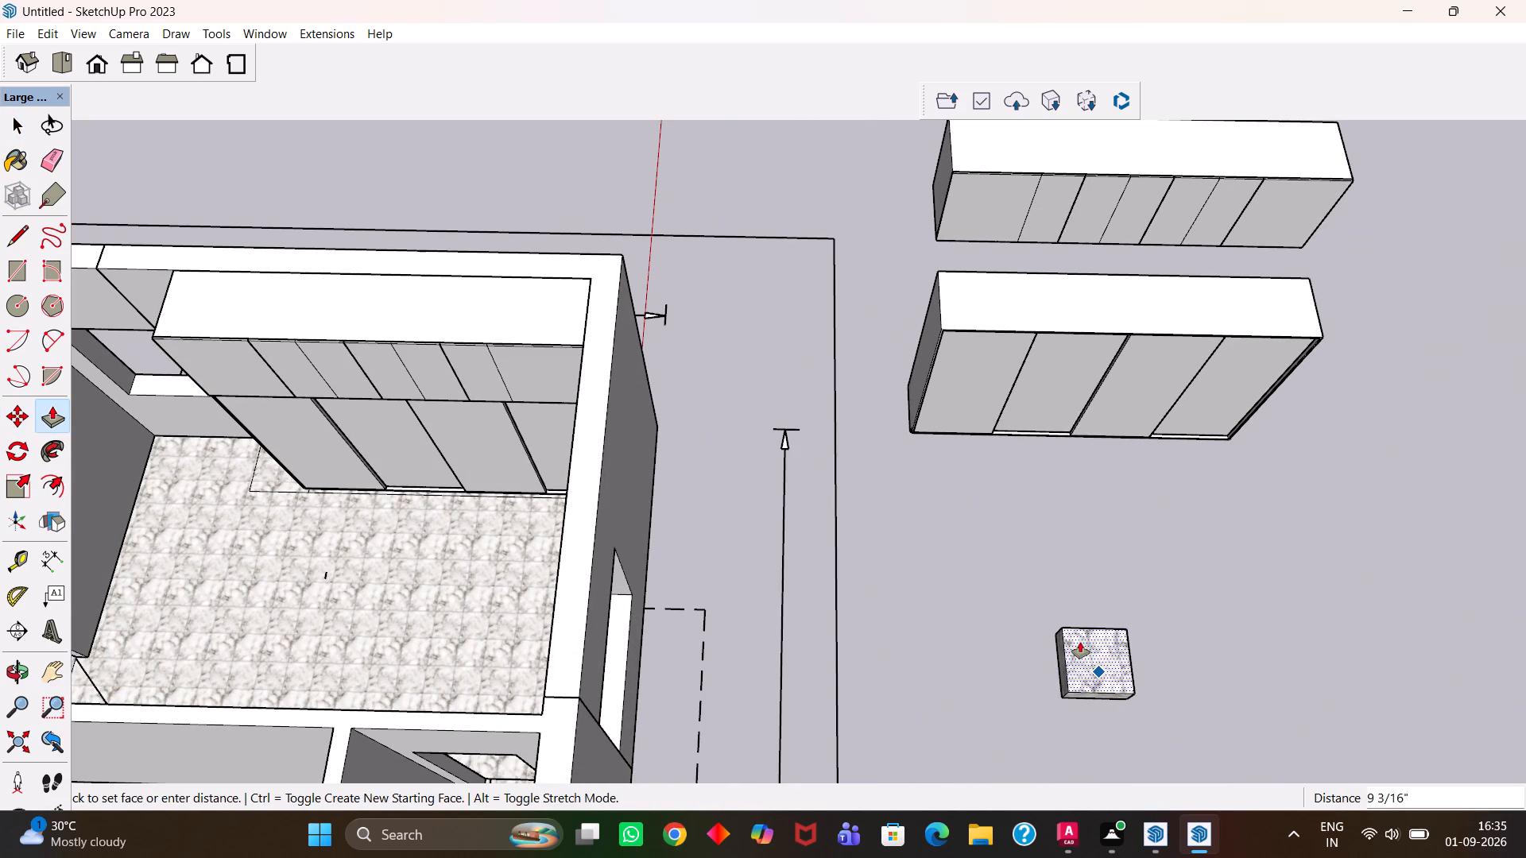
# Paint the copied square face white with Color M00.
pyautogui.press('b')
pyautogui.click(831, 516)
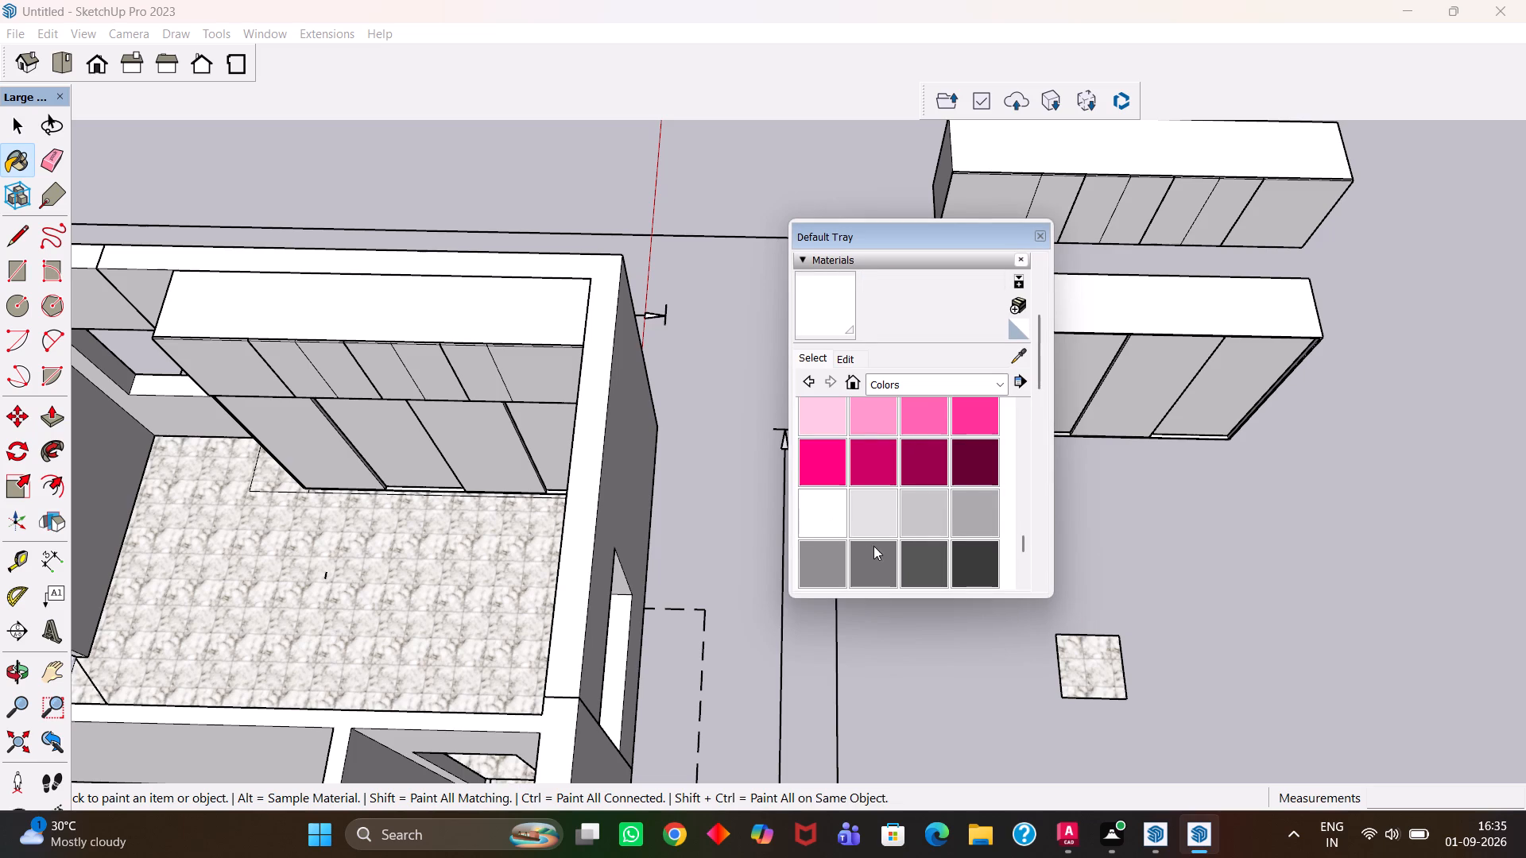
pyautogui.click(1098, 677)
# Extrude the white square face 2' upward and close the materials tray.
pyautogui.scroll(6, 1094, 680)
pyautogui.press('p')
pyautogui.click(1085, 688)
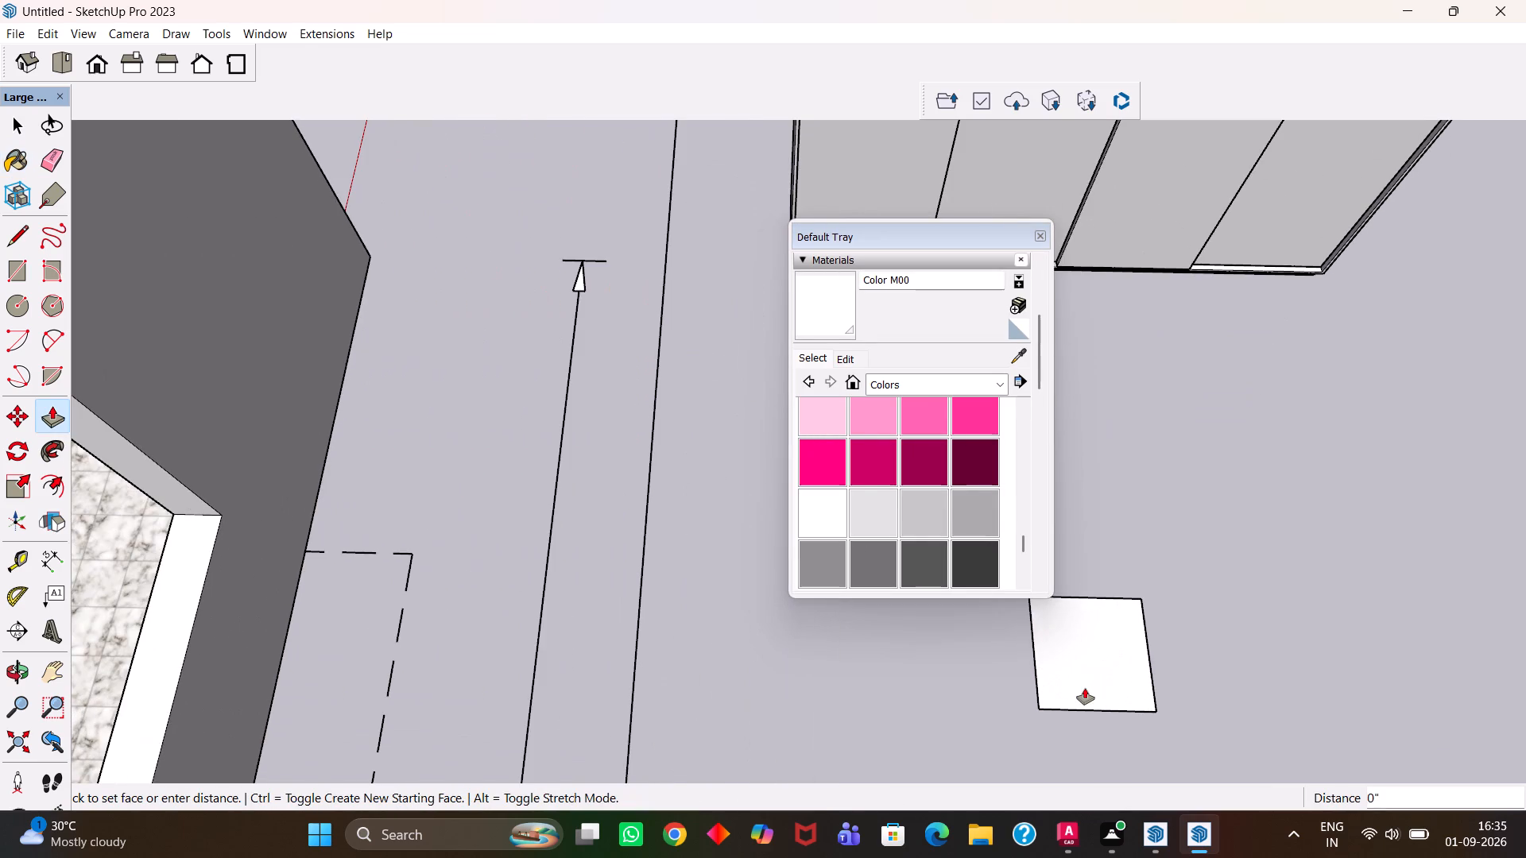
pyautogui.write("2'")
pyautogui.press('Return')
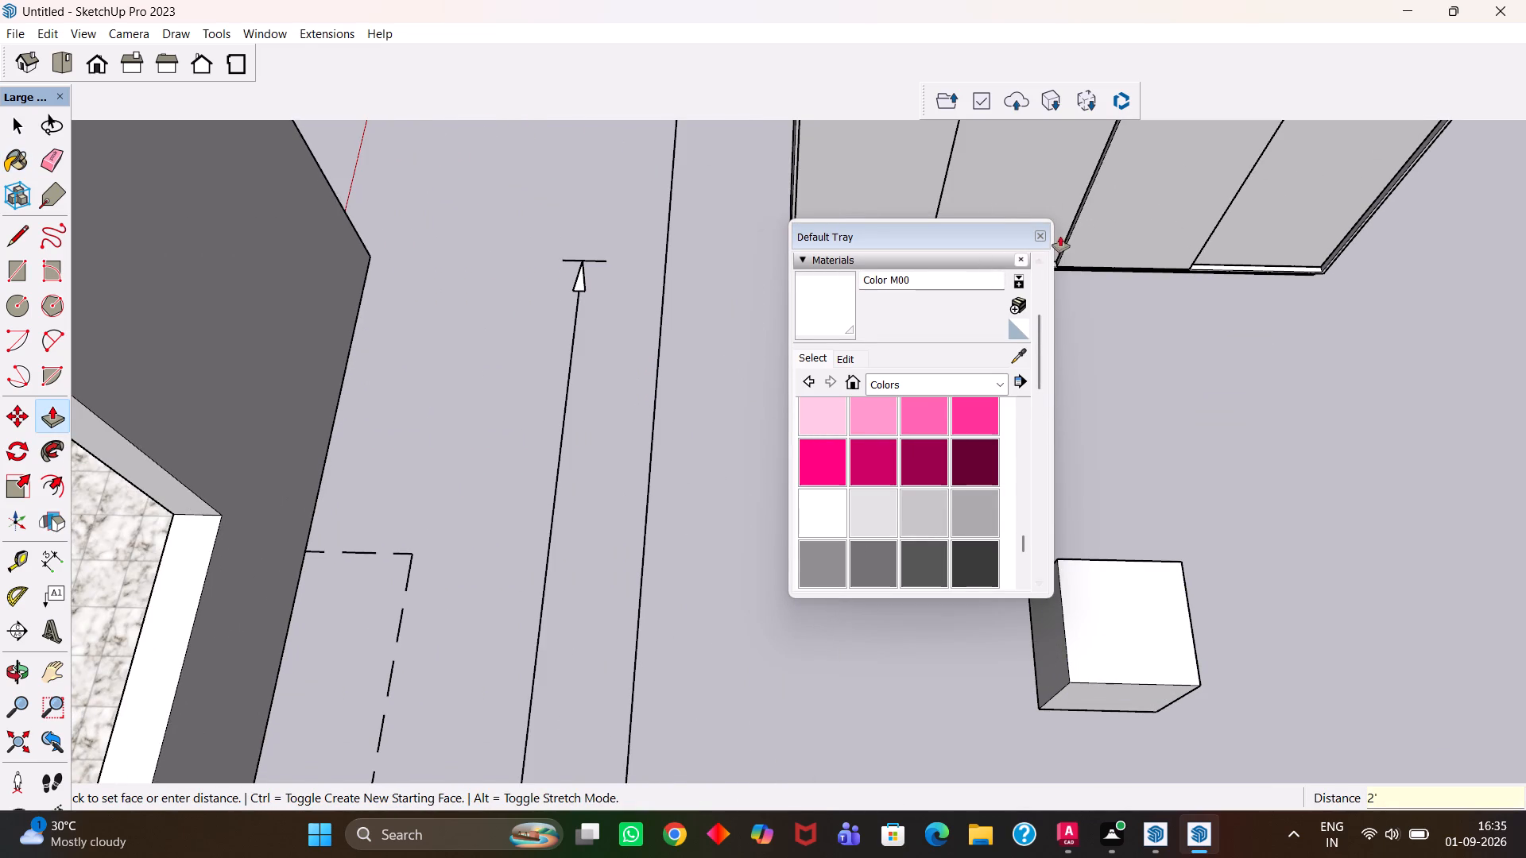
pyautogui.click(1039, 237)
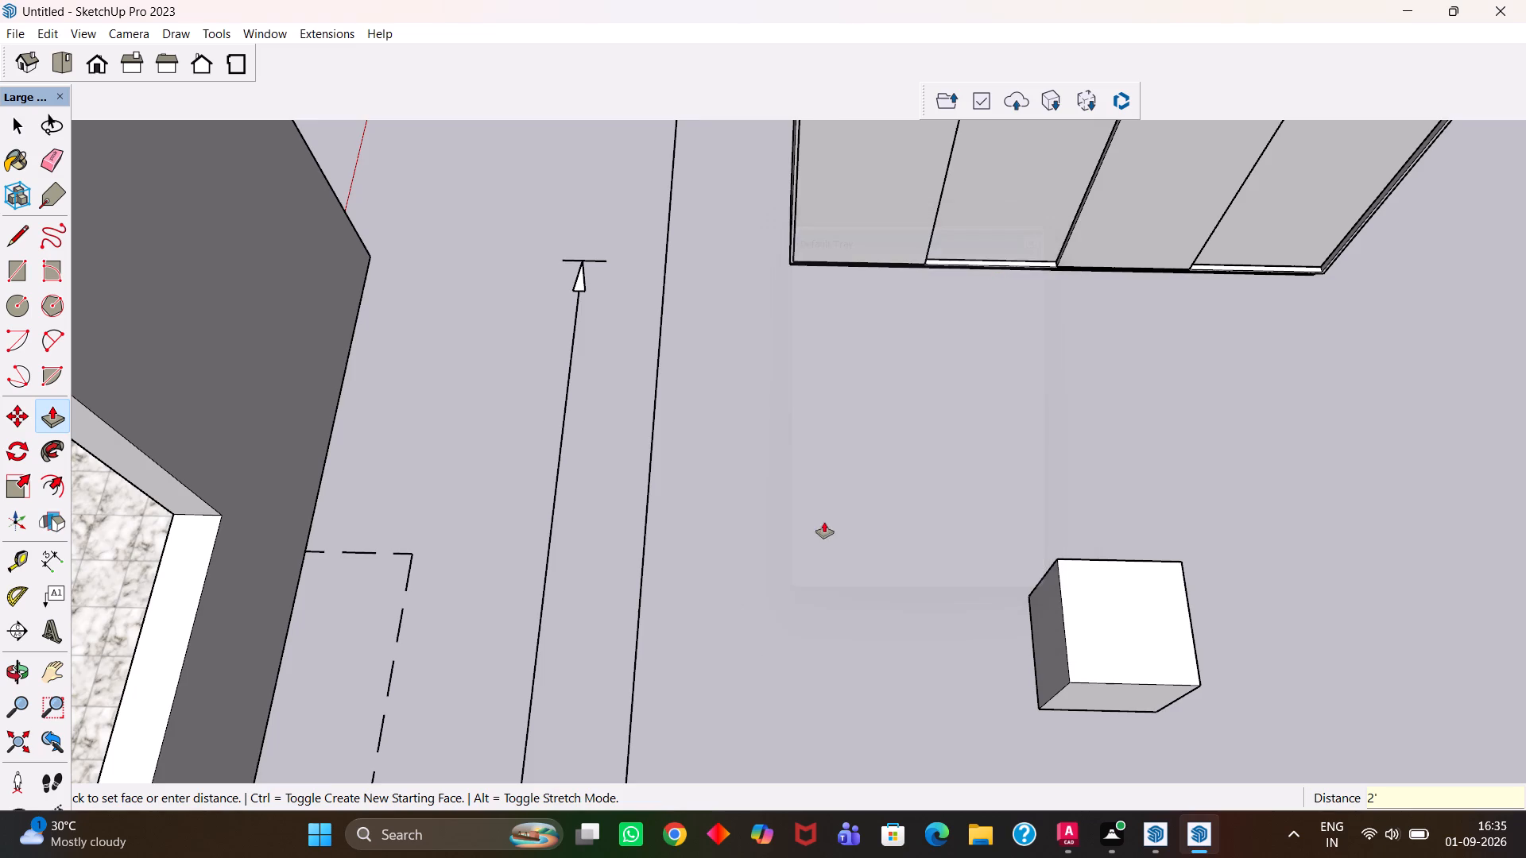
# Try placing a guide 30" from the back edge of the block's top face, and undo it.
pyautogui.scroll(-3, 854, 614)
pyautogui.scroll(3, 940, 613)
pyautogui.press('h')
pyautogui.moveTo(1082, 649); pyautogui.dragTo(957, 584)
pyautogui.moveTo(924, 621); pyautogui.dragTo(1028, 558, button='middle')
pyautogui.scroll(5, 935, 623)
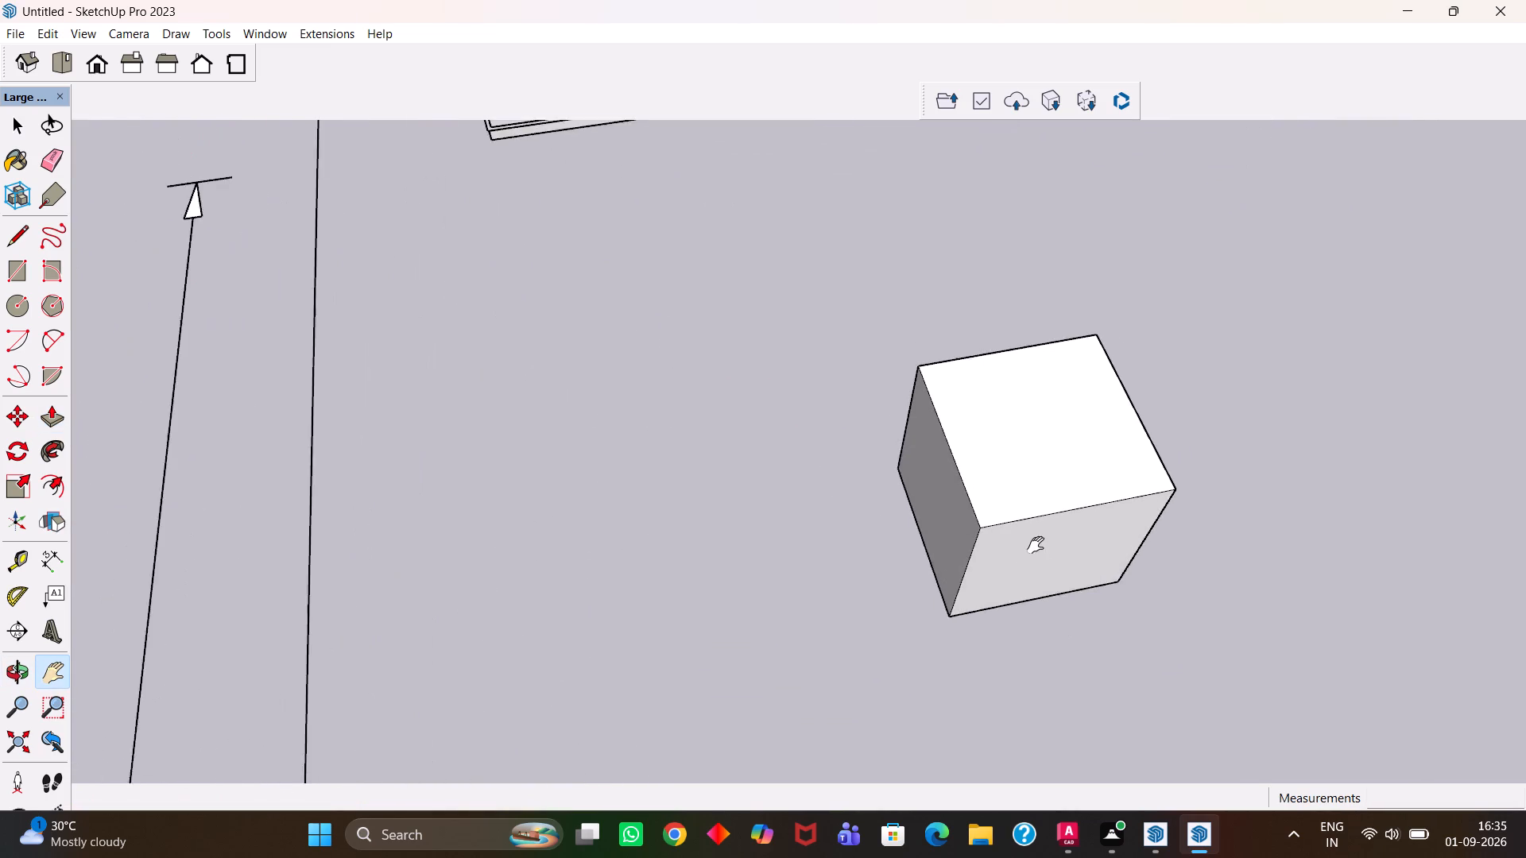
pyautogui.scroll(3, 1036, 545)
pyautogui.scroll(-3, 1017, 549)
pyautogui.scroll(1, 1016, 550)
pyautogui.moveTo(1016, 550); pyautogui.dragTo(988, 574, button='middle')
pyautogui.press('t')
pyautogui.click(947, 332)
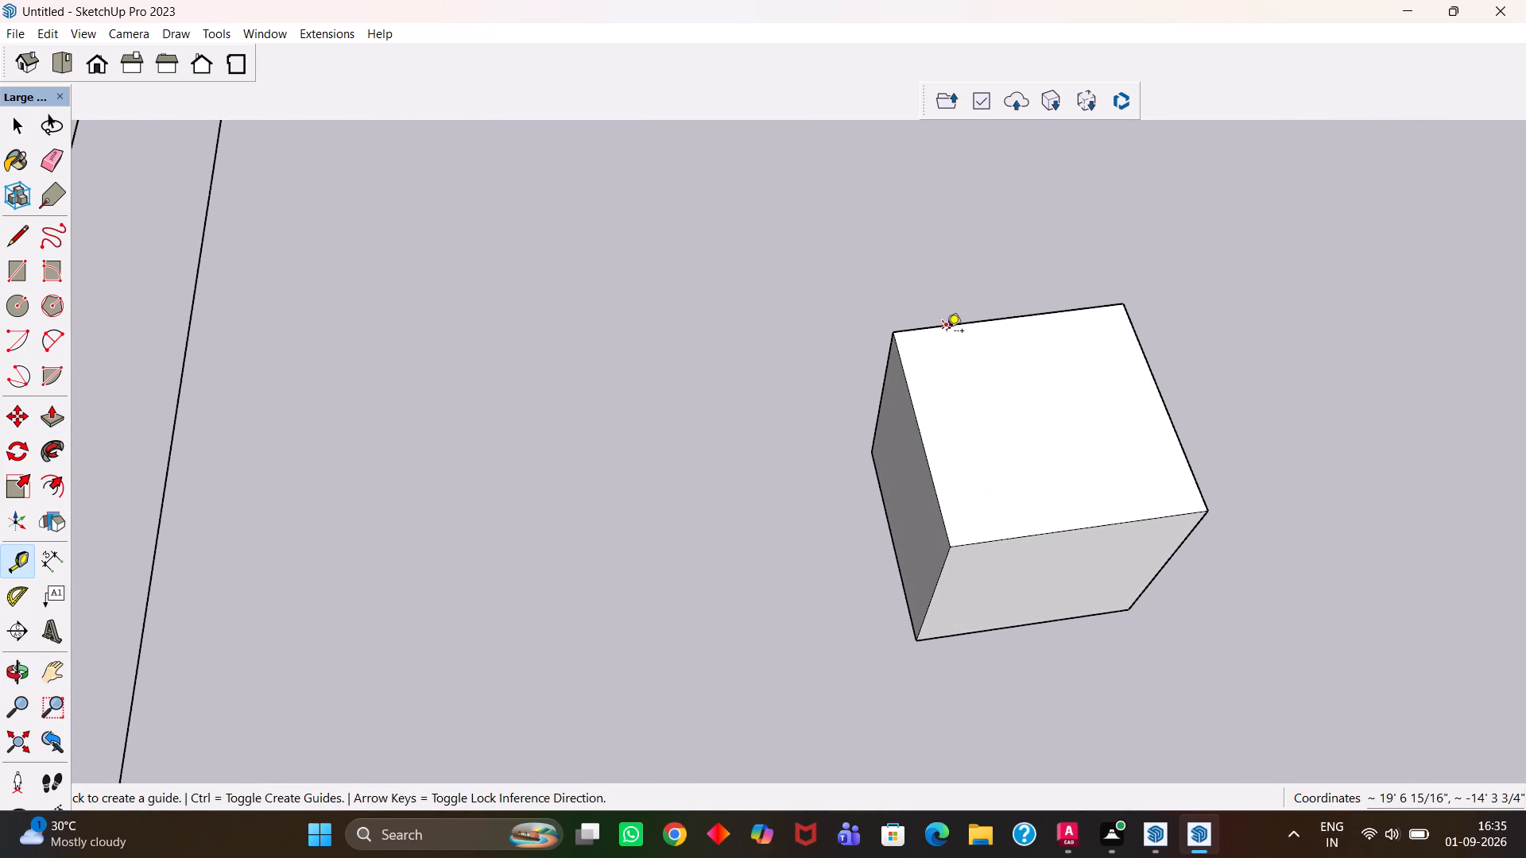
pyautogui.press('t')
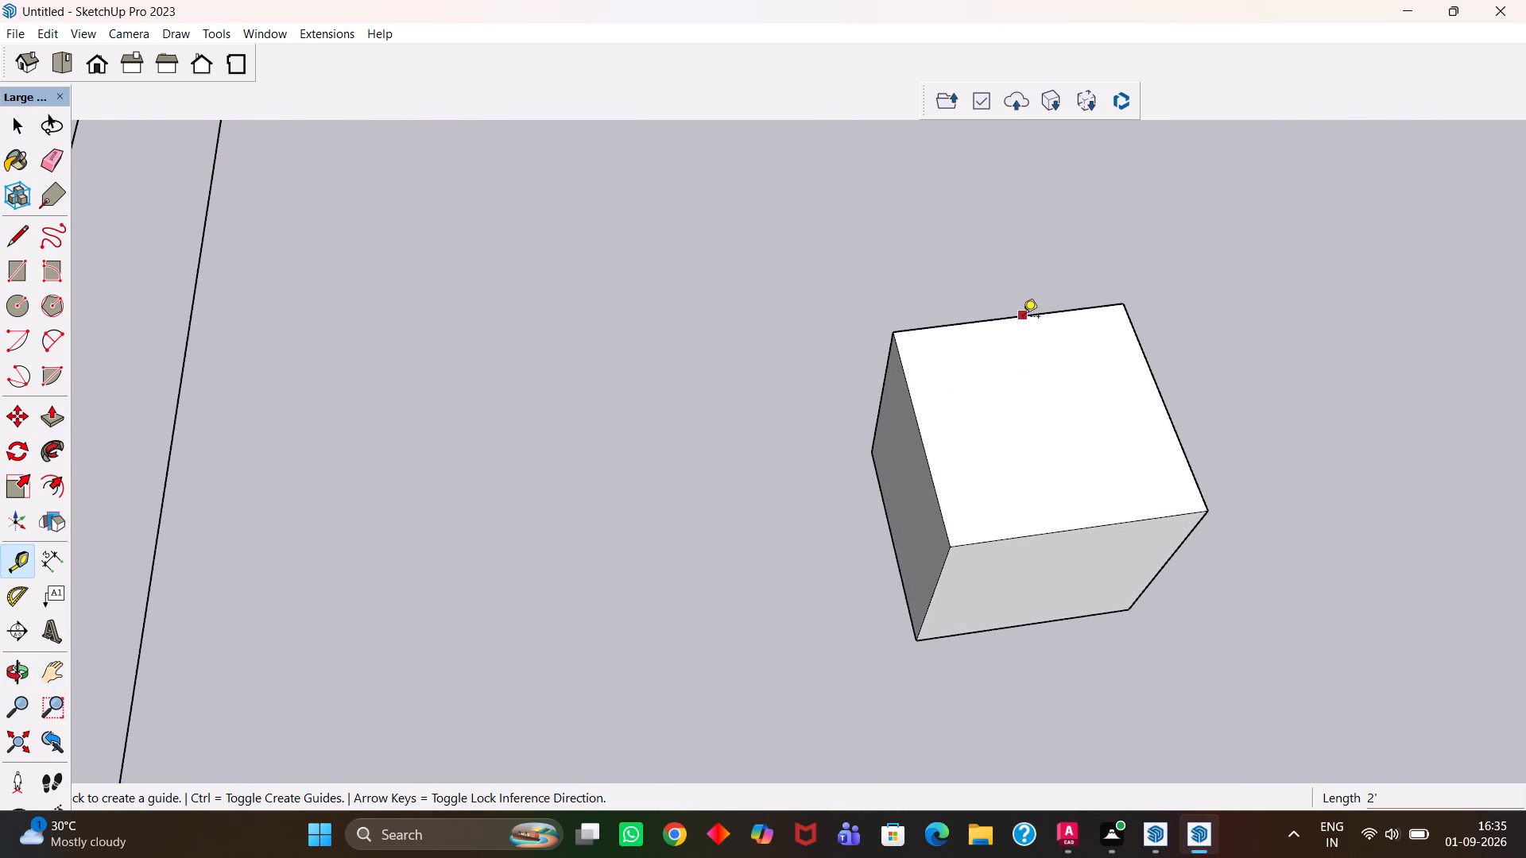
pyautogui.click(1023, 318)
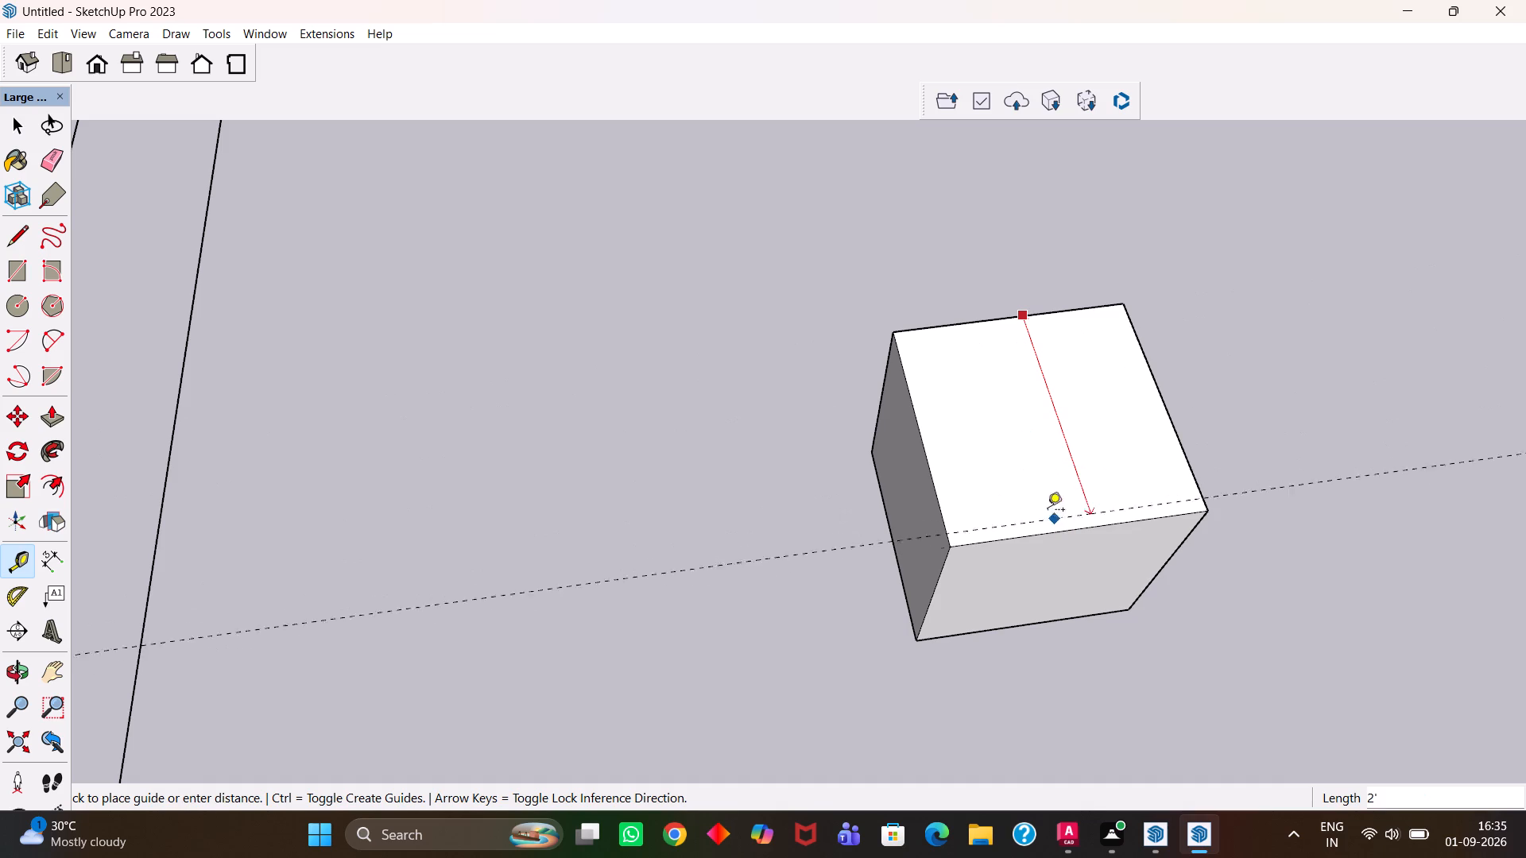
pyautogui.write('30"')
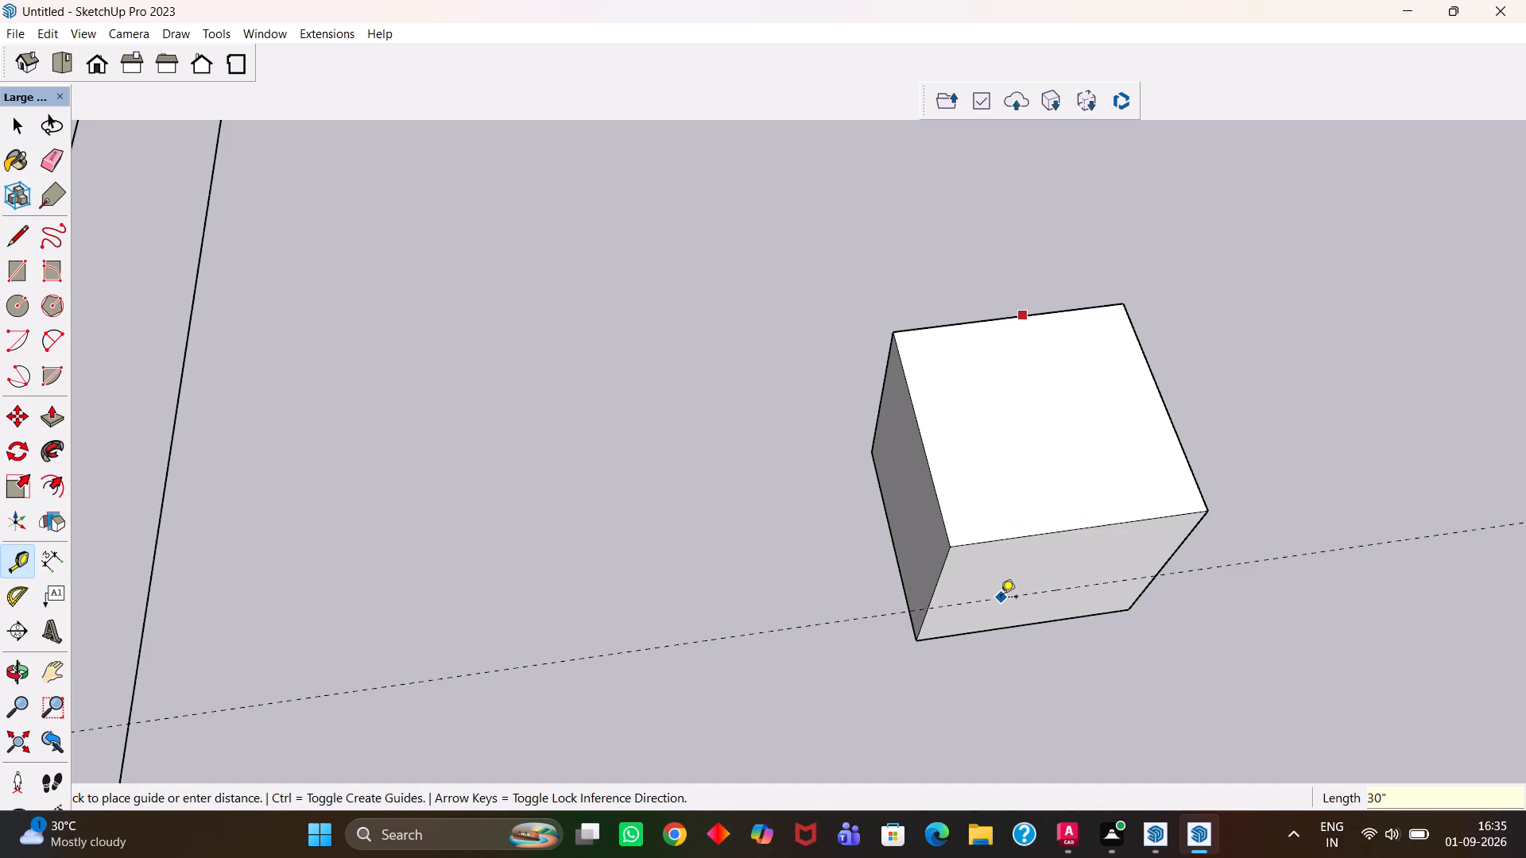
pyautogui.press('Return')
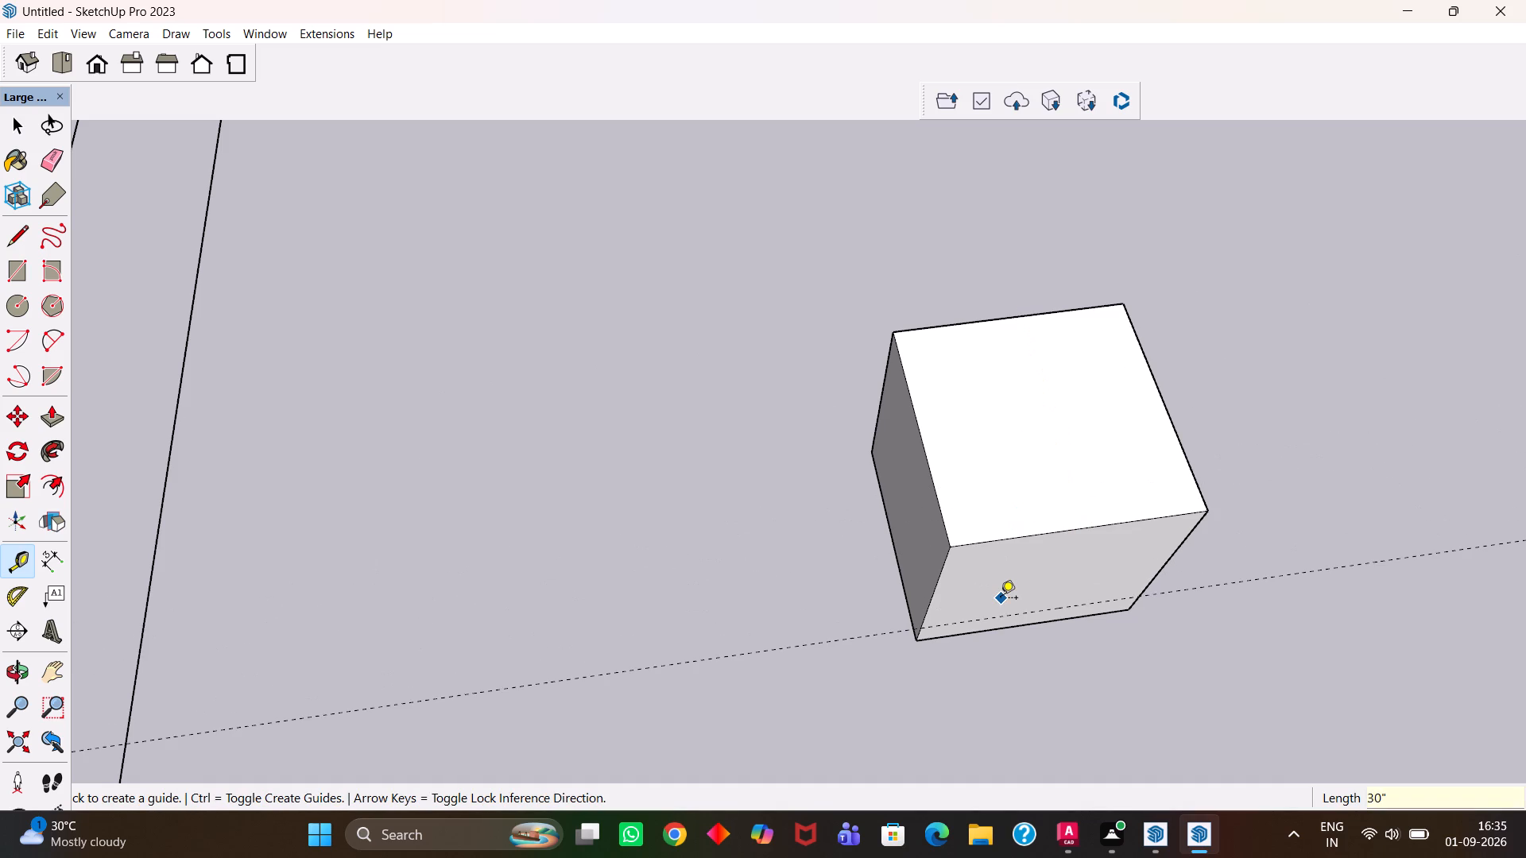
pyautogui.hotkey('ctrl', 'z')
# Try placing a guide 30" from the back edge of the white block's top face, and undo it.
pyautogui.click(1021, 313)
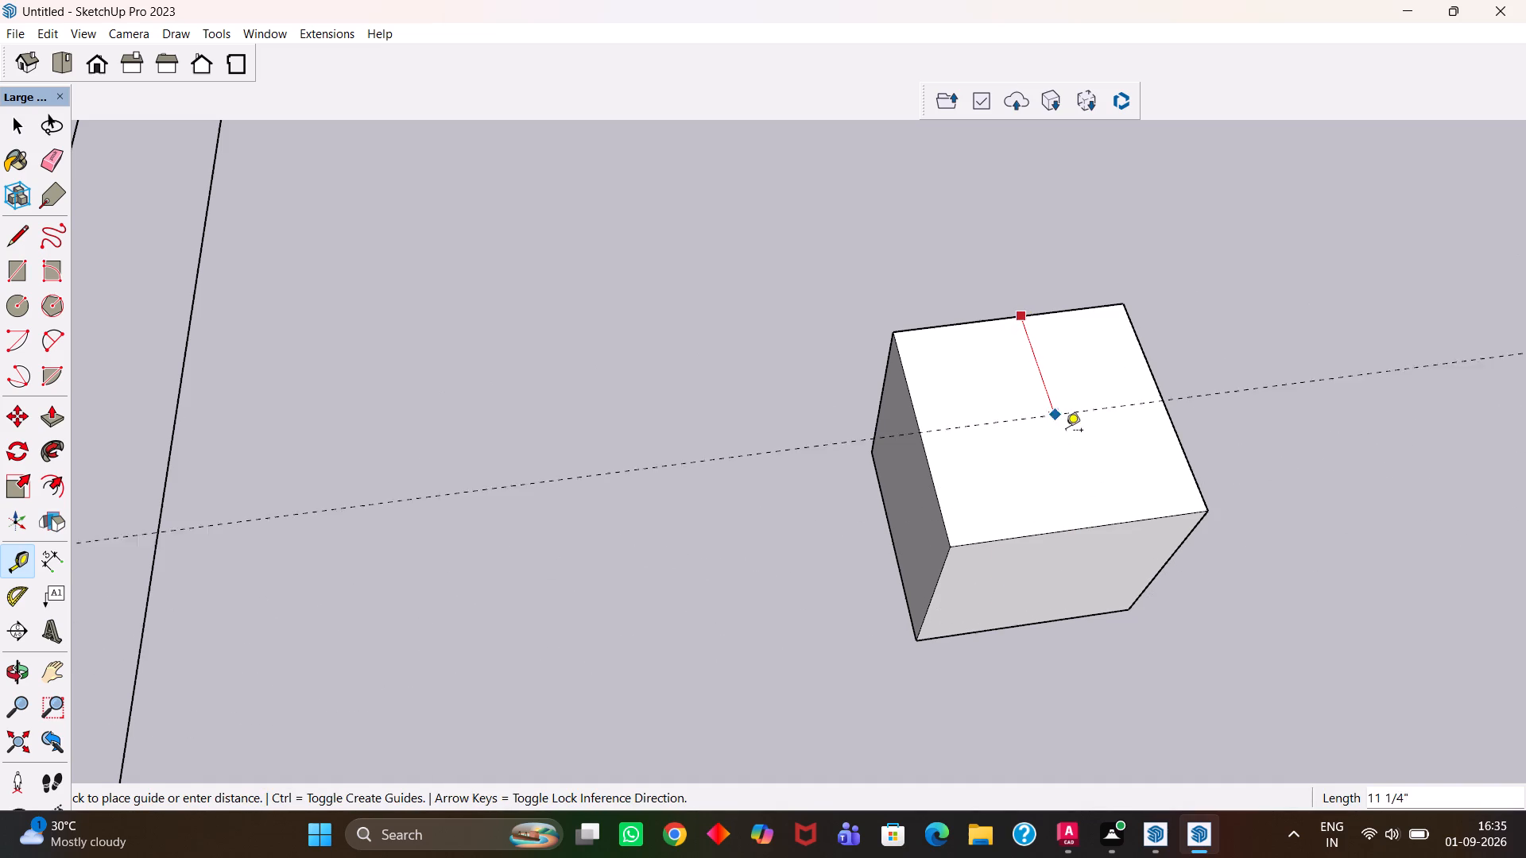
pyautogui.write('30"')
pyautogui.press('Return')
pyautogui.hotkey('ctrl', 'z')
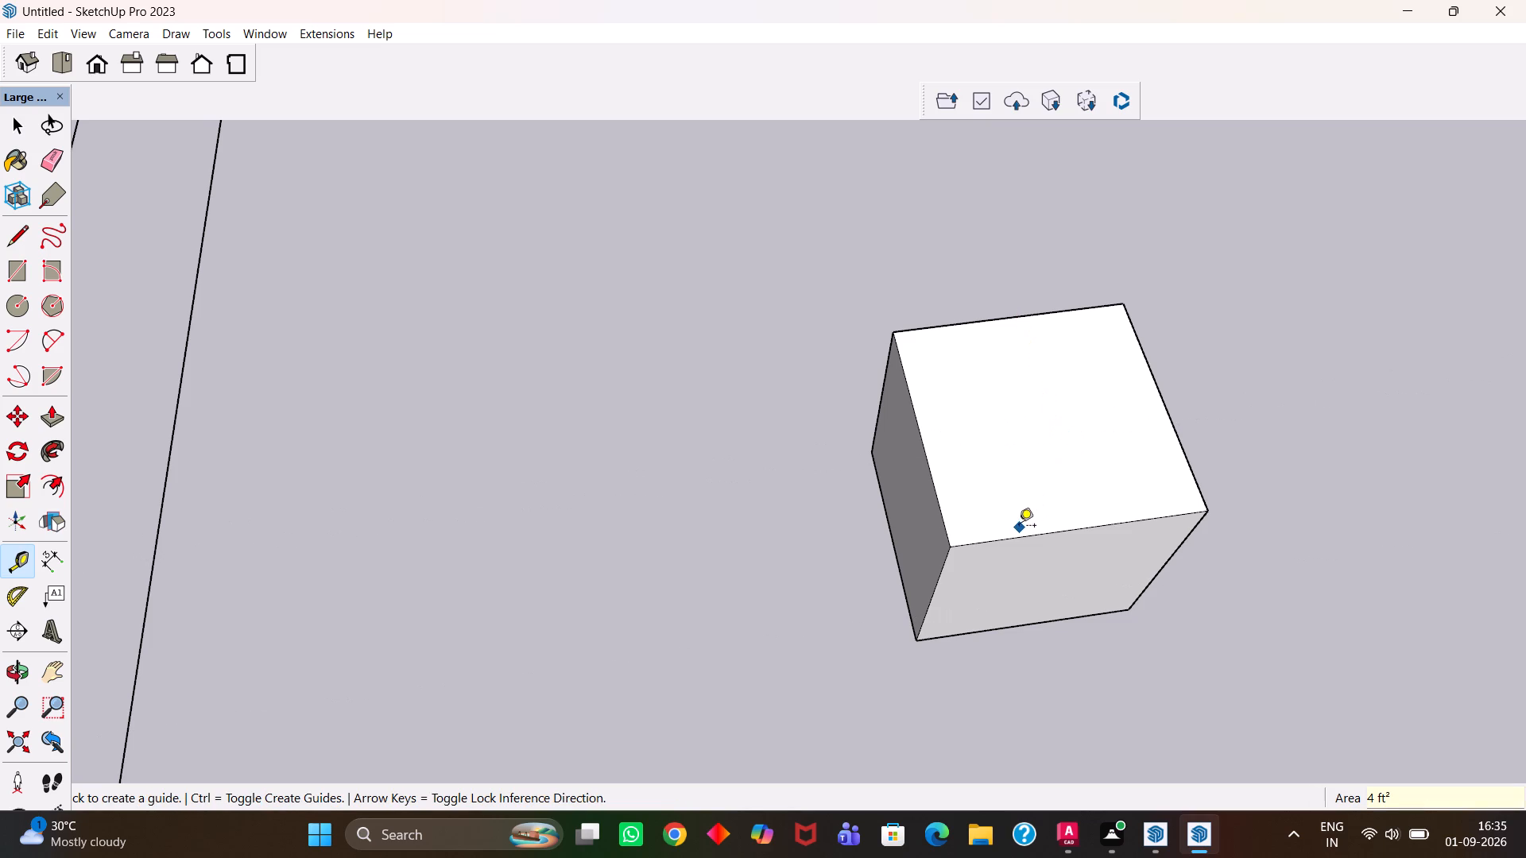
# Save the model as a SketchUp file named 1-9-2026(1) in the rukiya folder.
pyautogui.press('h')
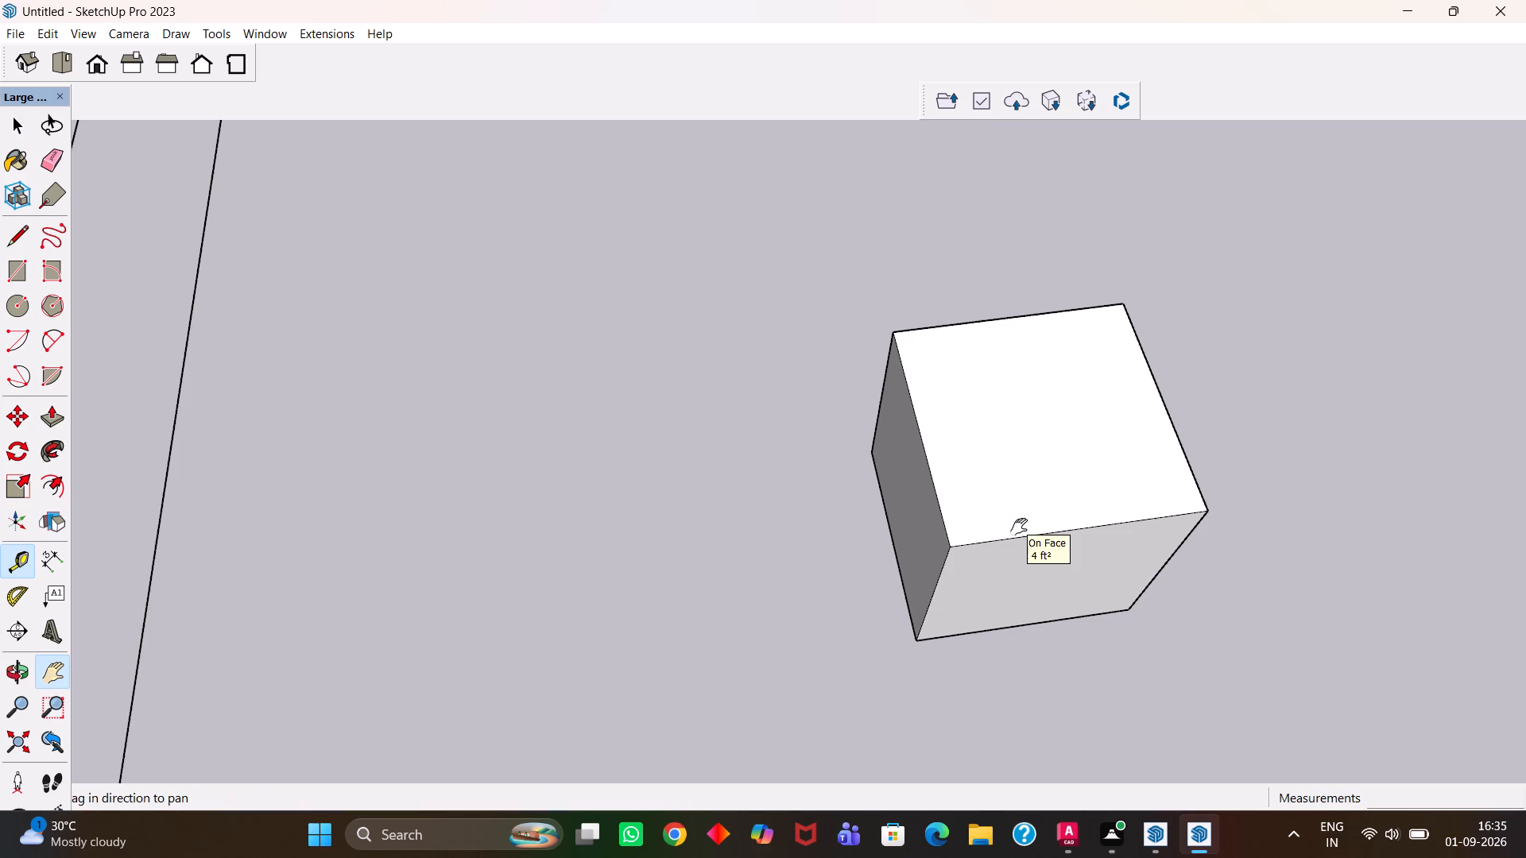
pyautogui.scroll(-10, 1019, 526)
pyautogui.scroll(1, 1017, 562)
pyautogui.moveTo(1013, 558); pyautogui.dragTo(996, 547, button='middle')
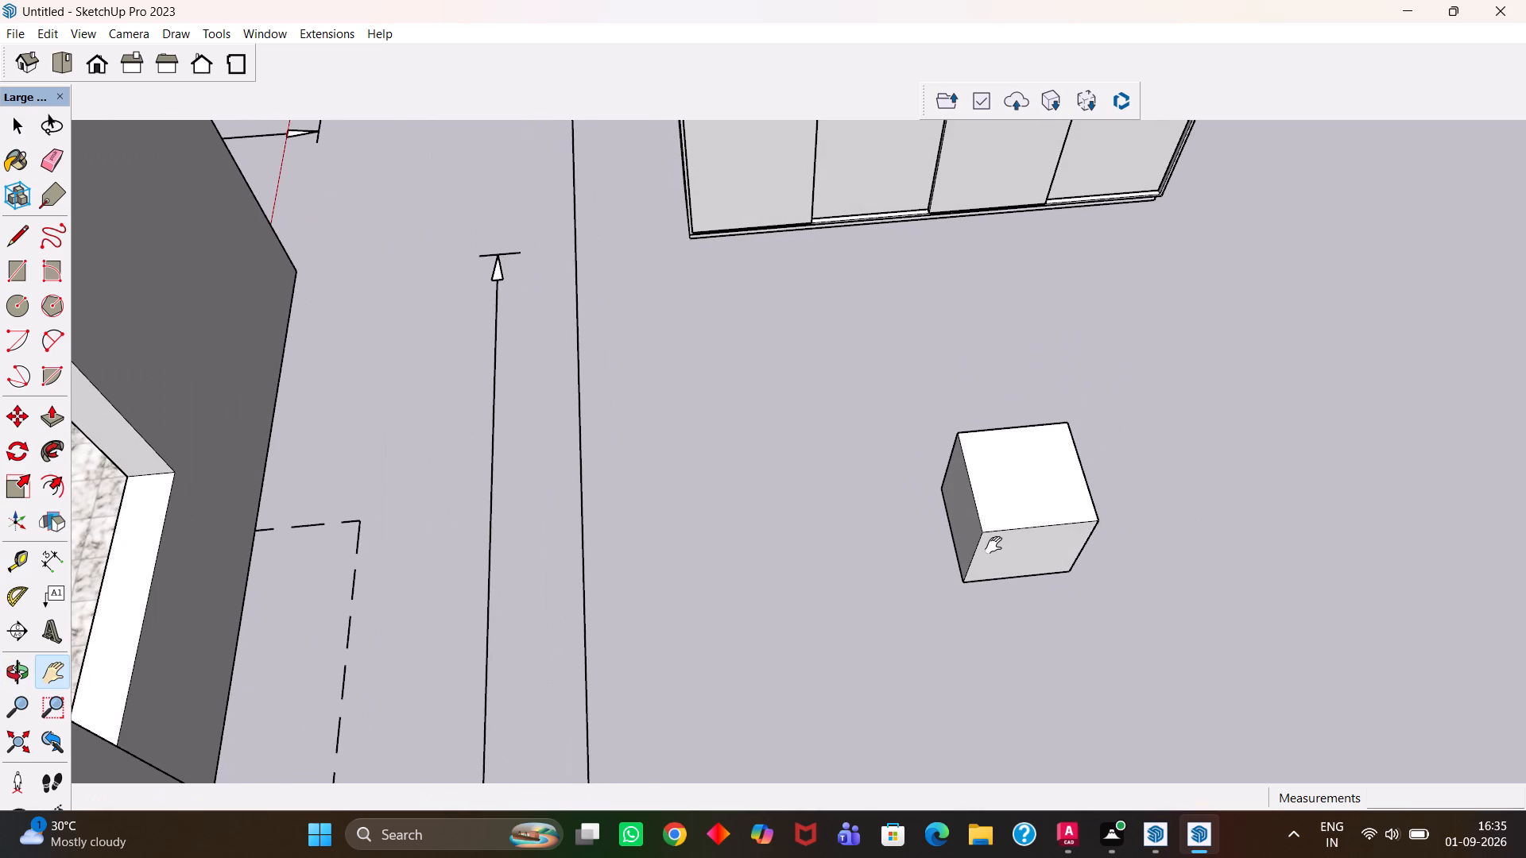
pyautogui.hotkey('ctrl', 's')
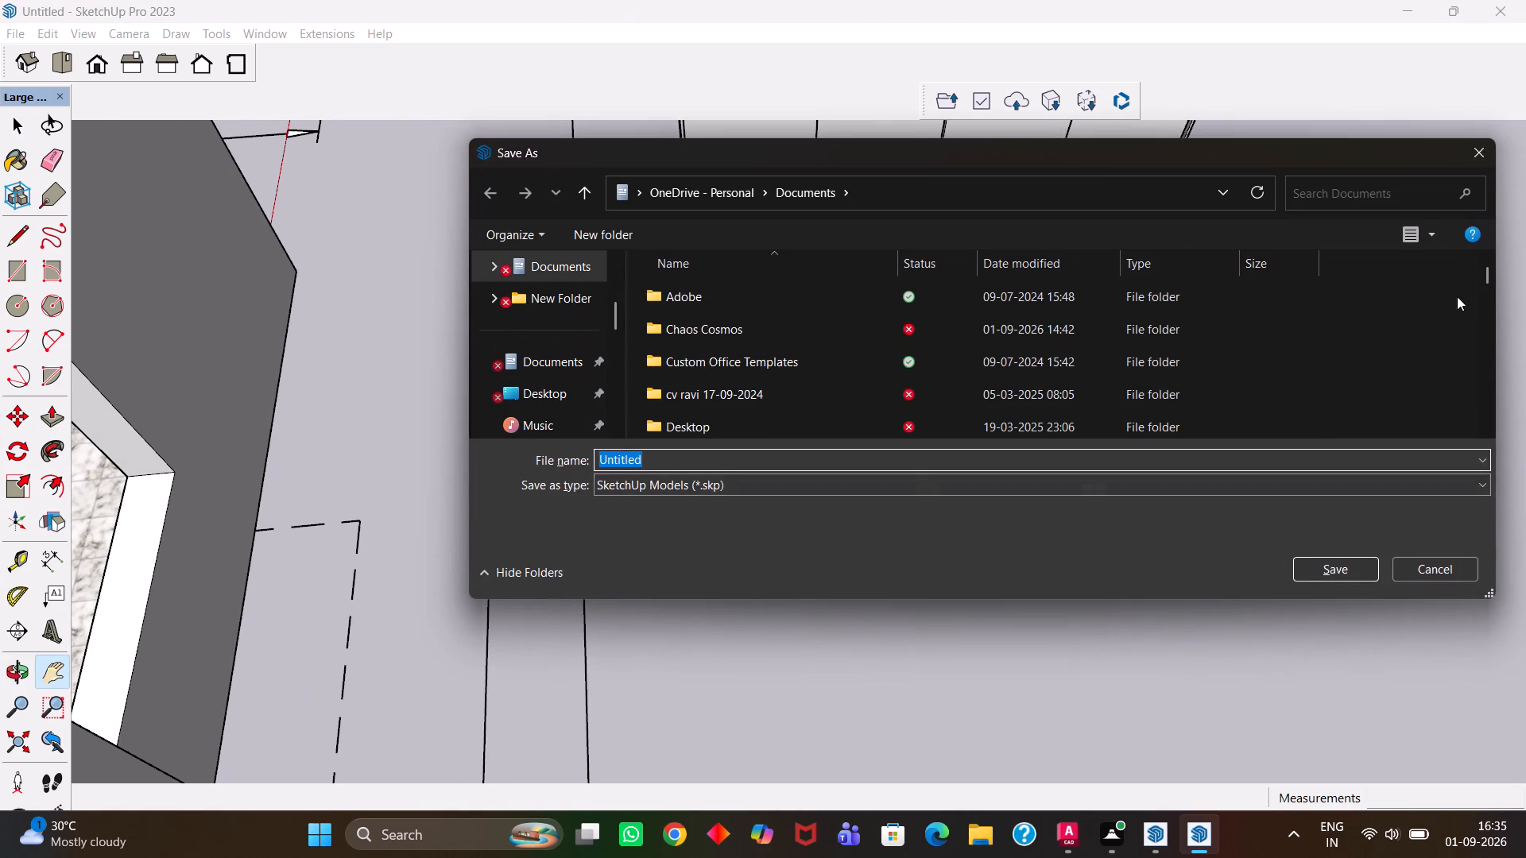
pyautogui.click(1478, 146)
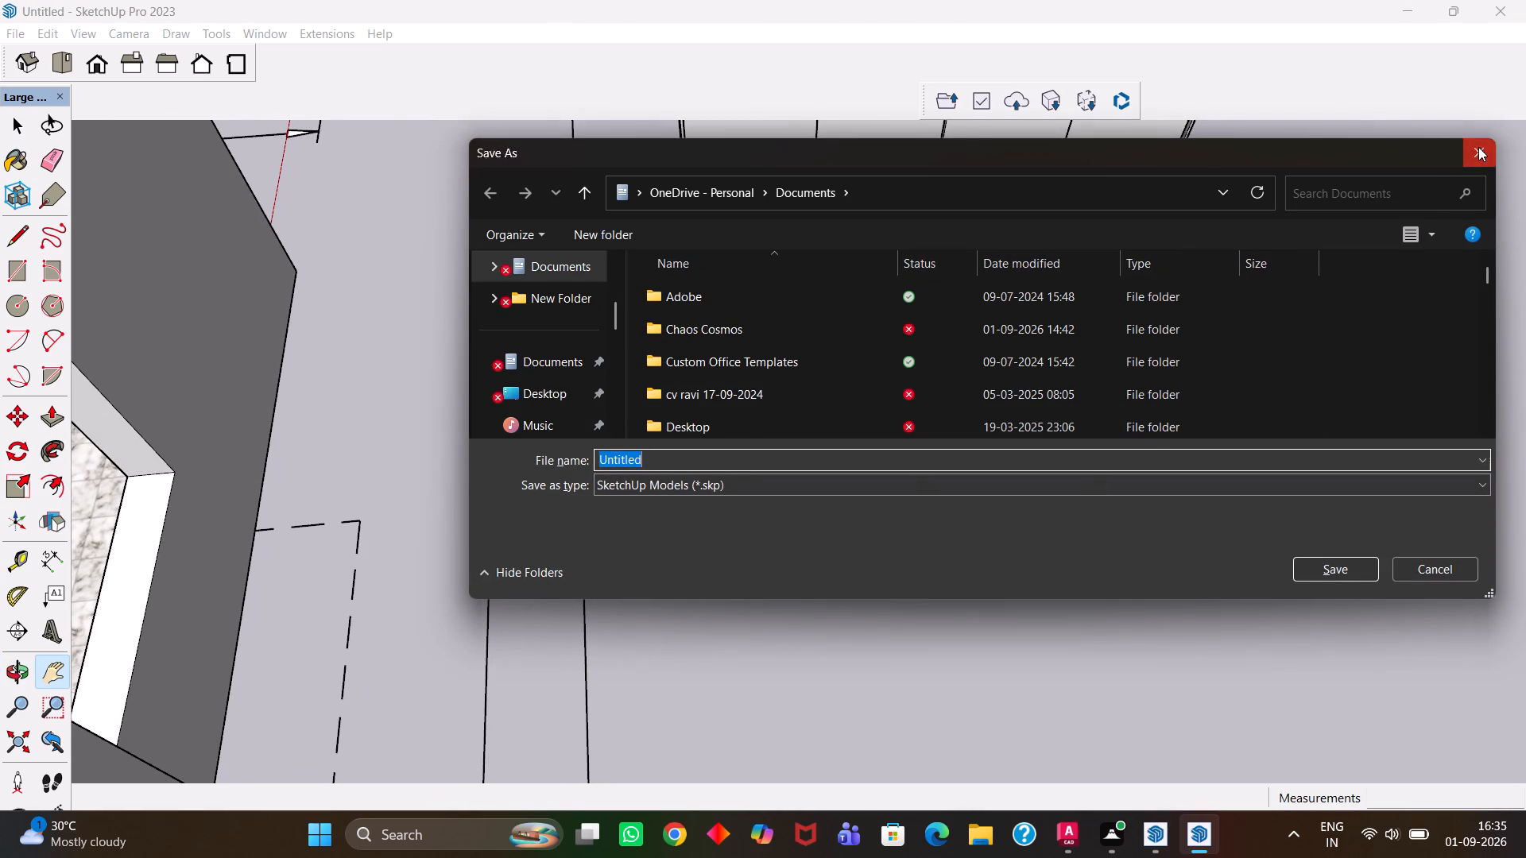
pyautogui.hotkey('ctrl', 's')
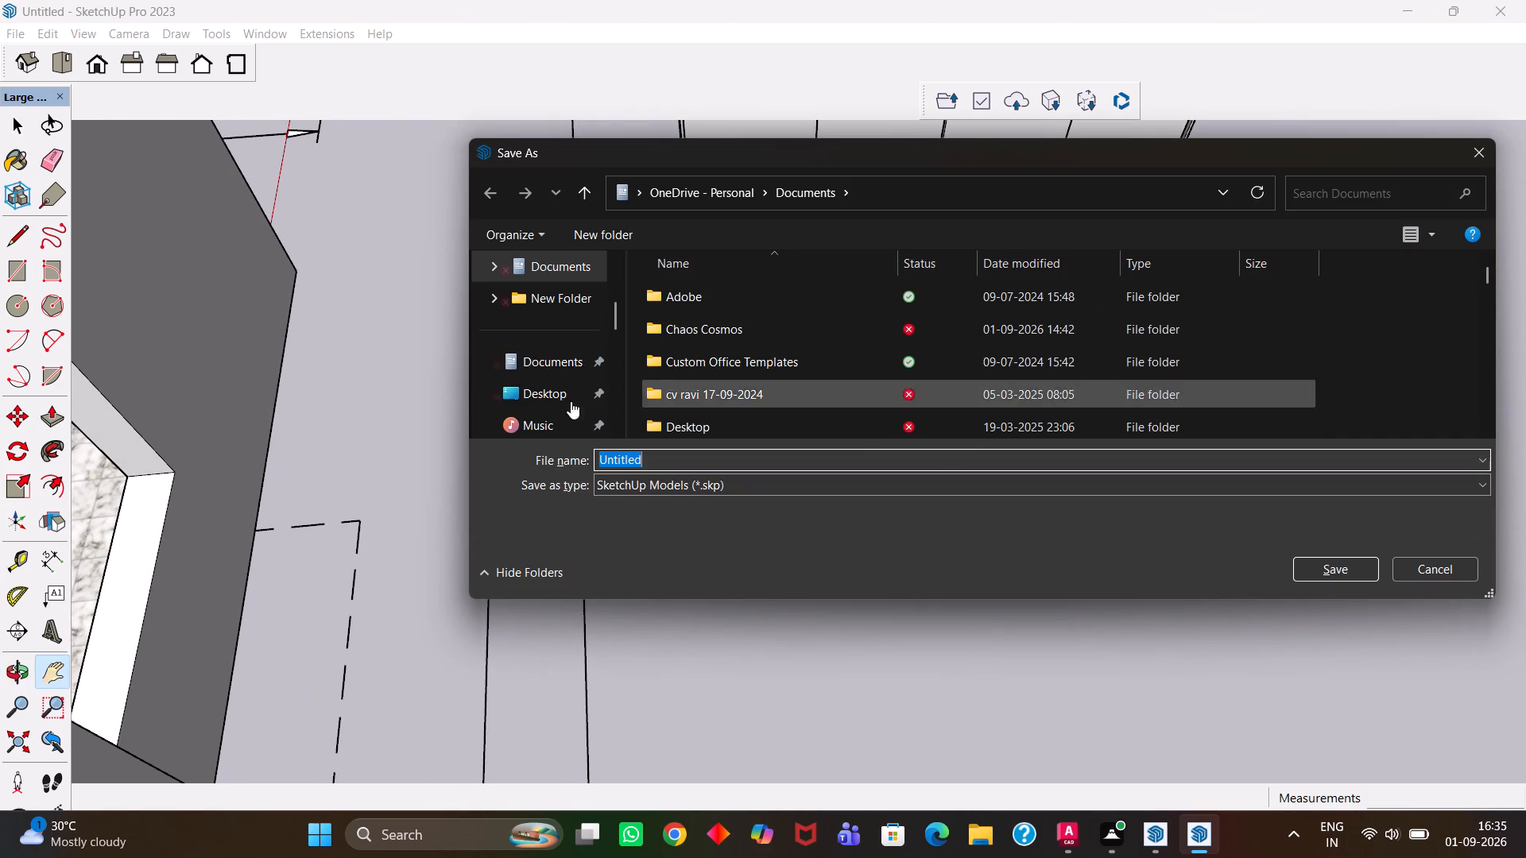
pyautogui.scroll(-2, 584, 348)
pyautogui.doubleClick(552, 392)
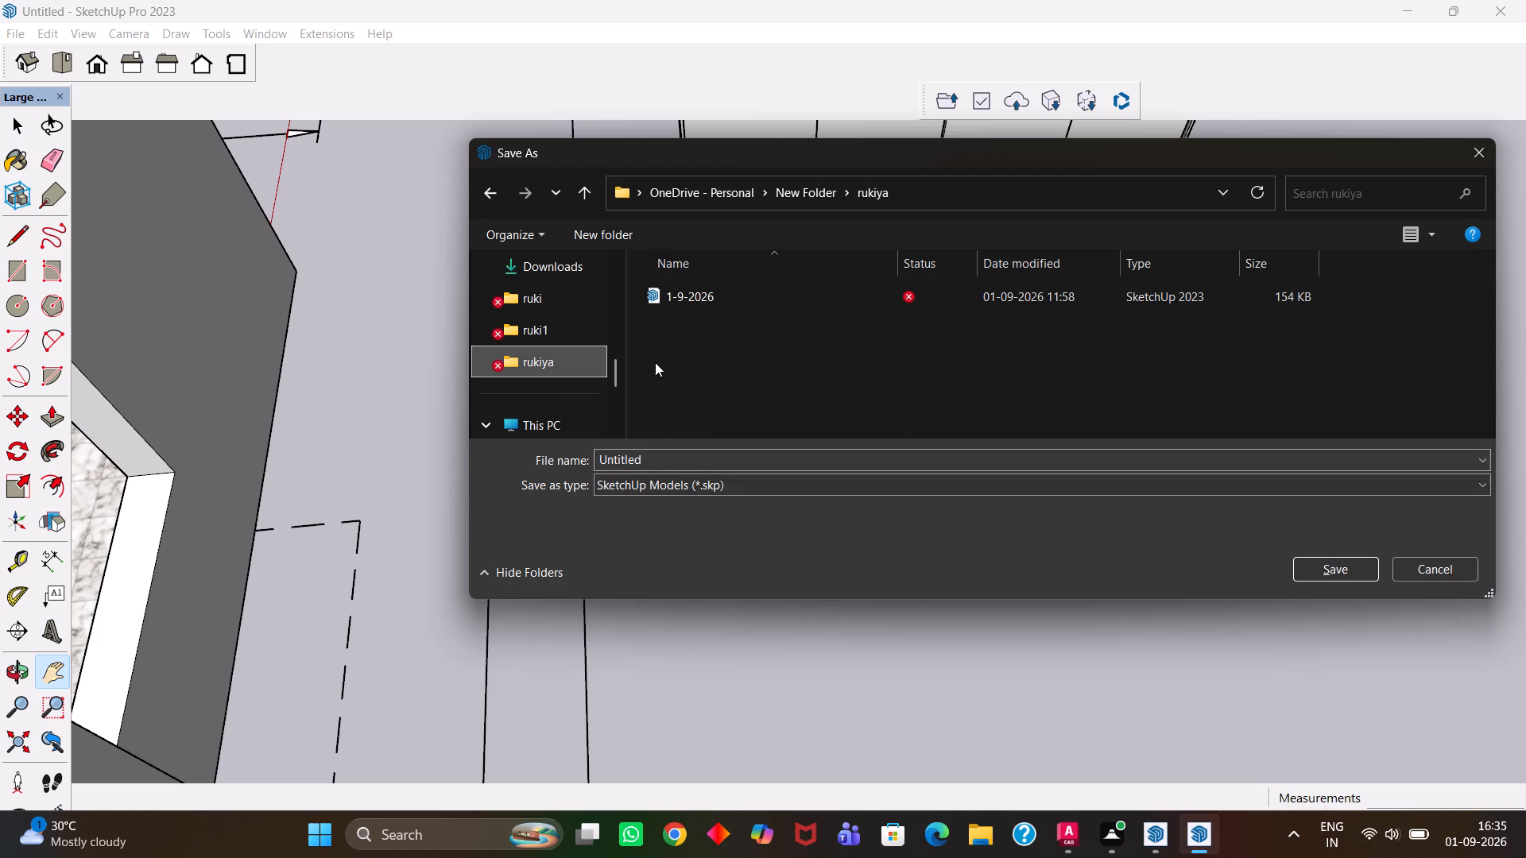
pyautogui.click(659, 455)
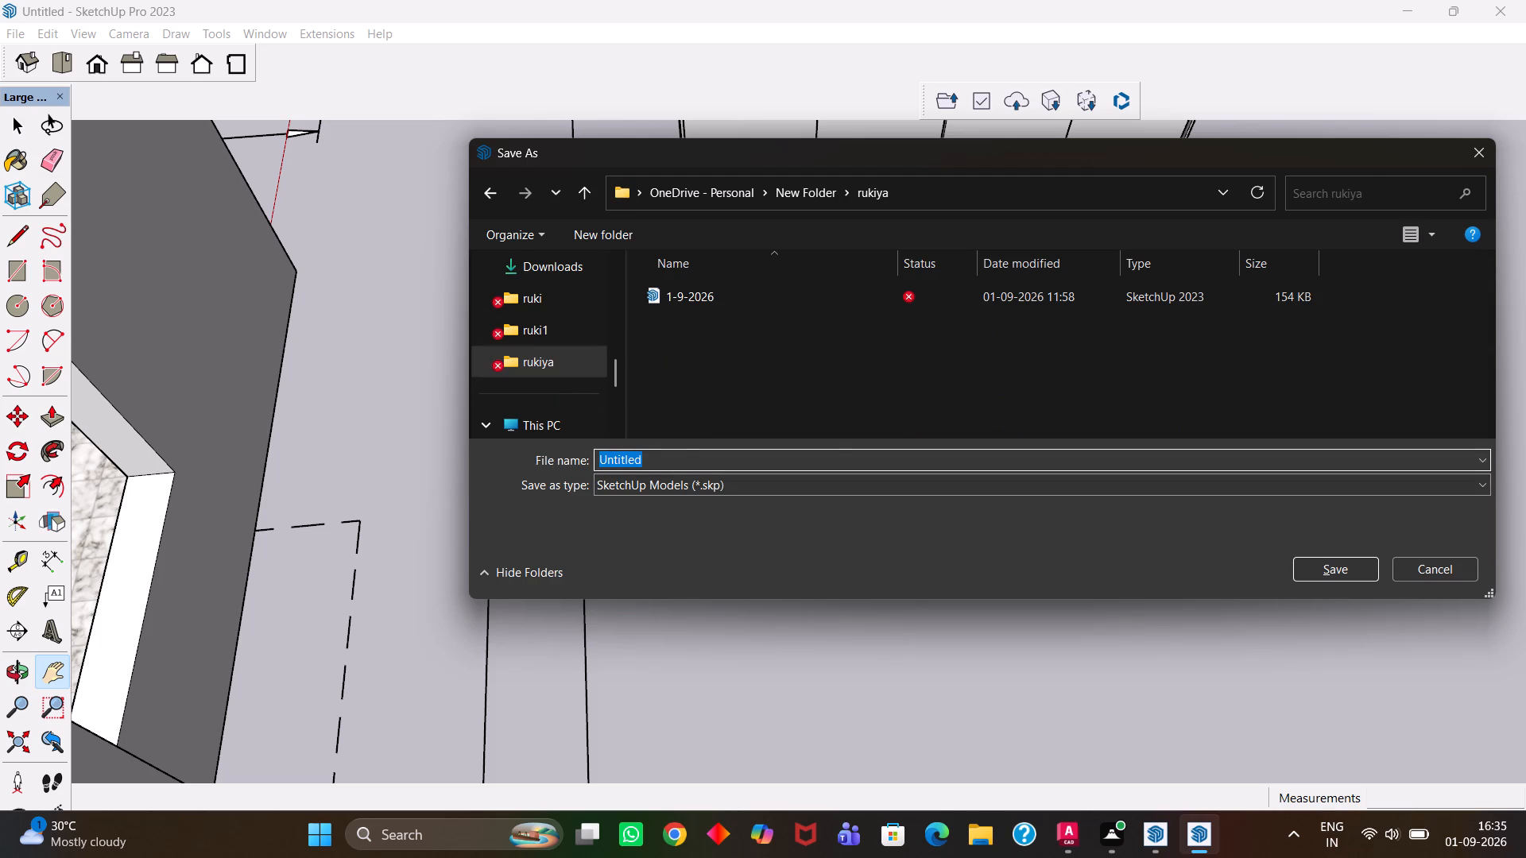
pyautogui.write('1-9')
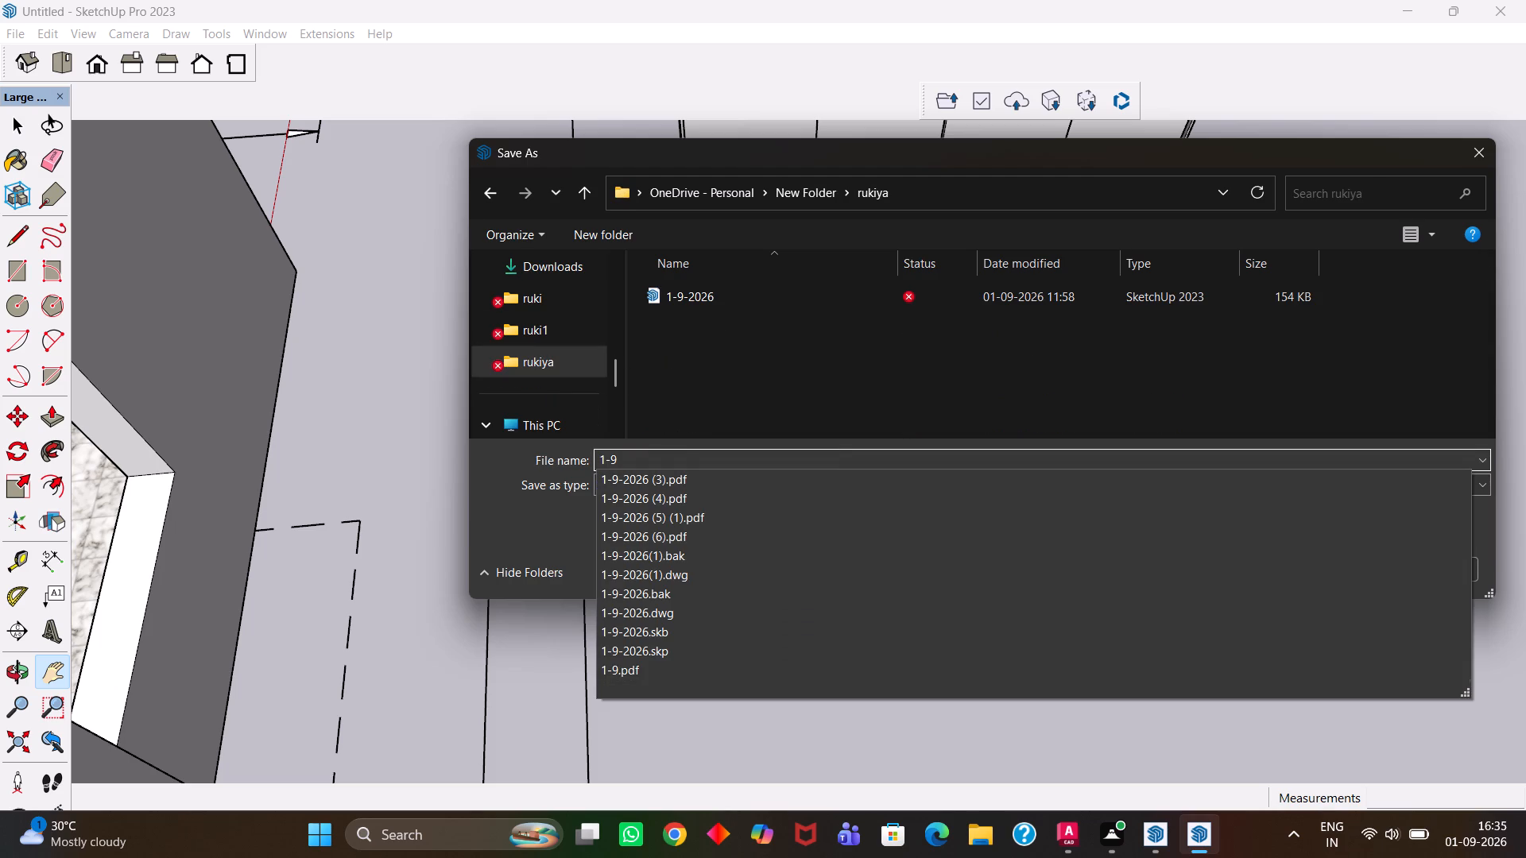
pyautogui.write('-2026')
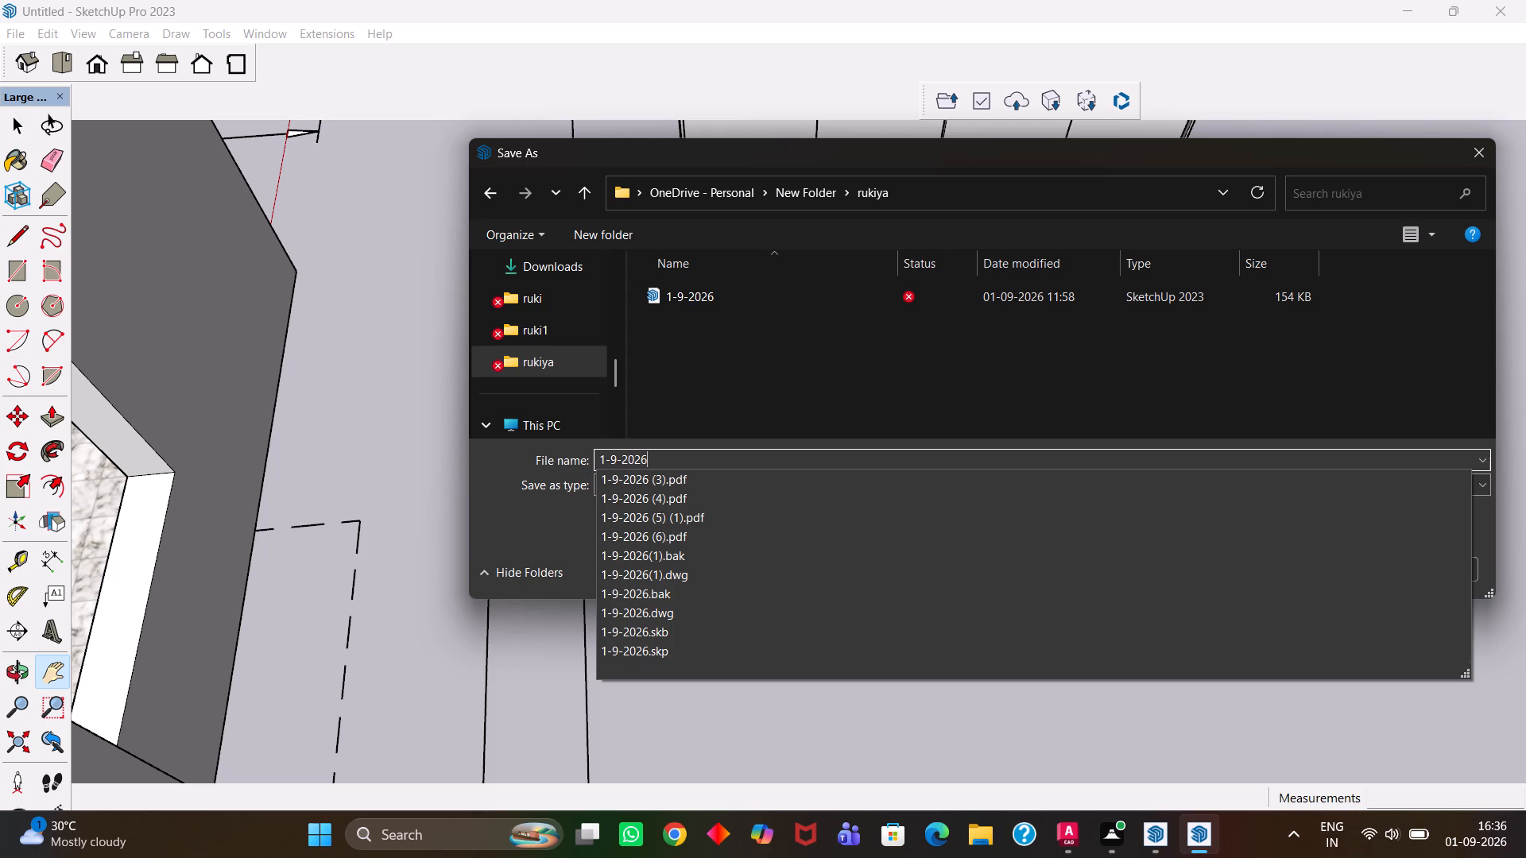
pyautogui.hotkey('shift', '(')
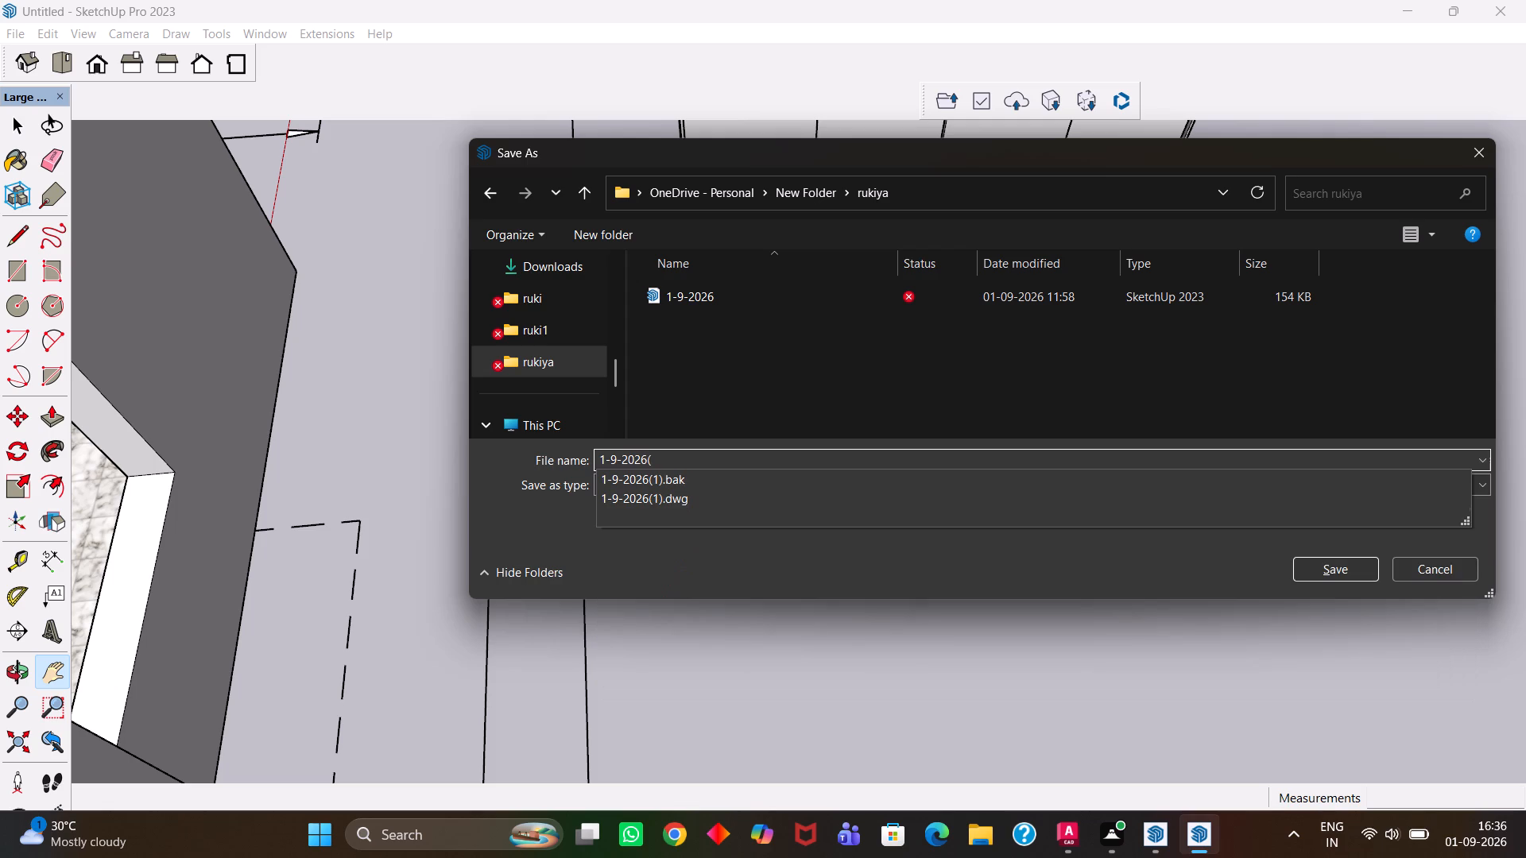
pyautogui.press('End')
pyautogui.press('1')
pyautogui.hotkey('shift', ')')
pyautogui.press('Return')
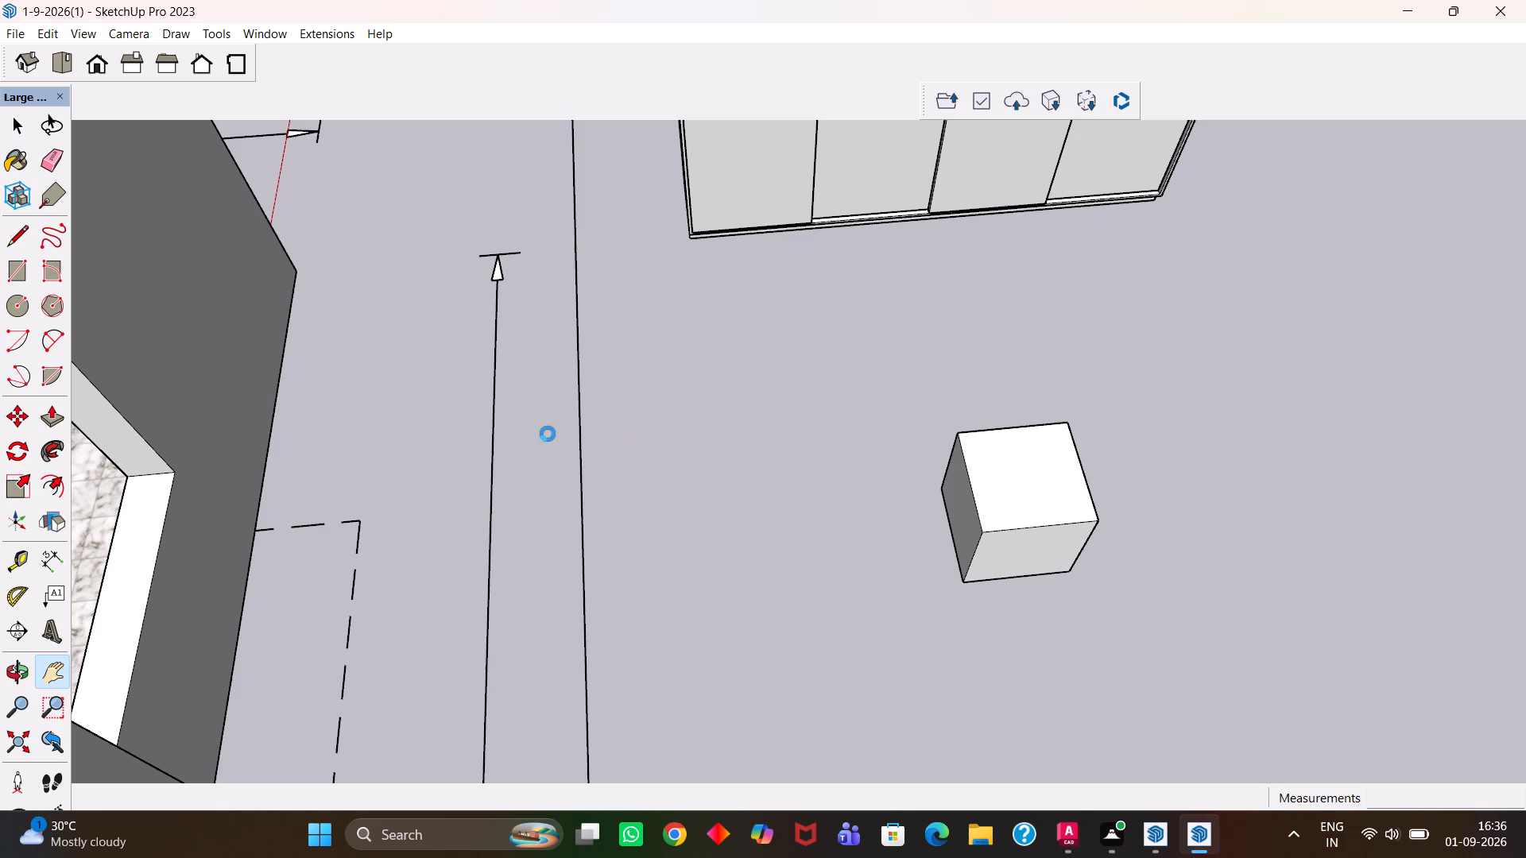
# Examine the house's room layout together with the wardrobes and the small block standing outside.
pyautogui.scroll(-6, 729, 474)
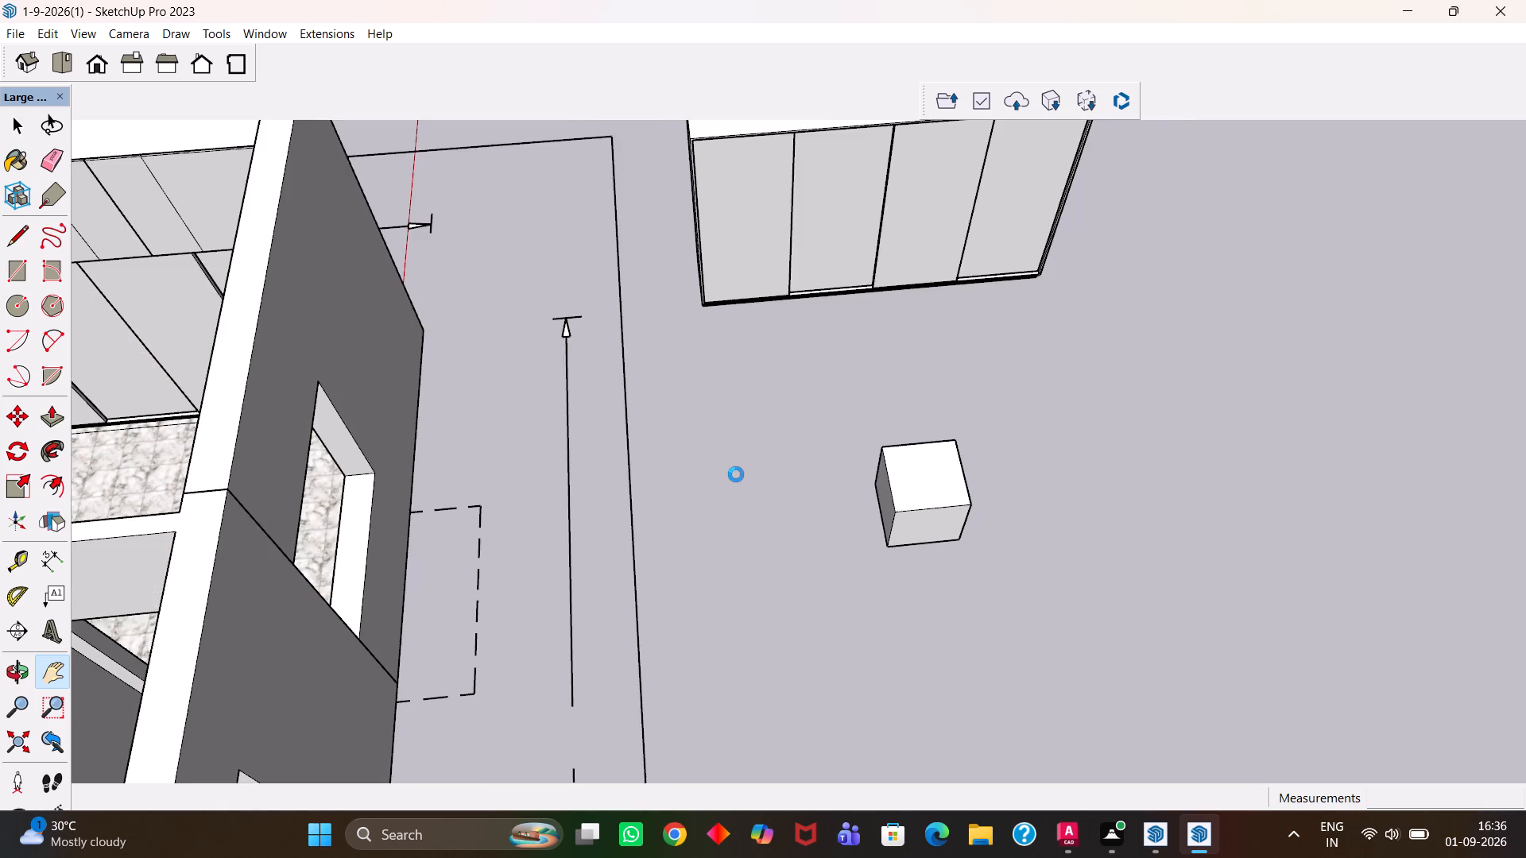
pyautogui.scroll(3, 736, 474)
pyautogui.scroll(-6, 736, 474)
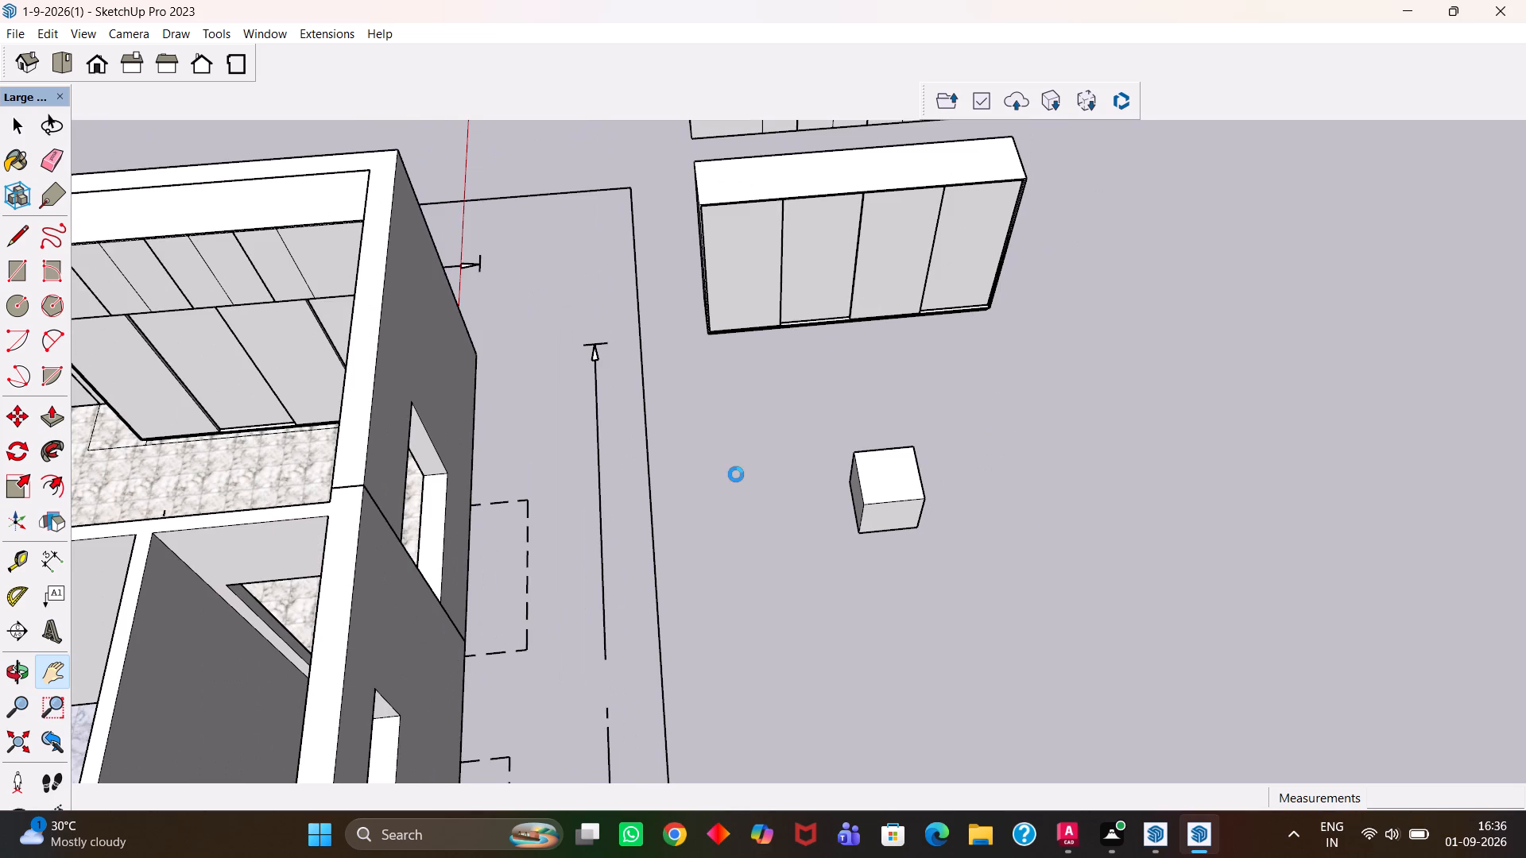
pyautogui.press('h')
pyautogui.scroll(-11, 741, 481)
pyautogui.scroll(4, 812, 470)
pyautogui.middleClick(809, 470)
pyautogui.middleClick(801, 468)
pyautogui.scroll(3, 801, 468)
pyautogui.scroll(-7, 801, 468)
pyautogui.press('h')
pyautogui.moveTo(587, 458); pyautogui.dragTo(899, 458)
pyautogui.moveTo(908, 458); pyautogui.dragTo(812, 547, button='middle')
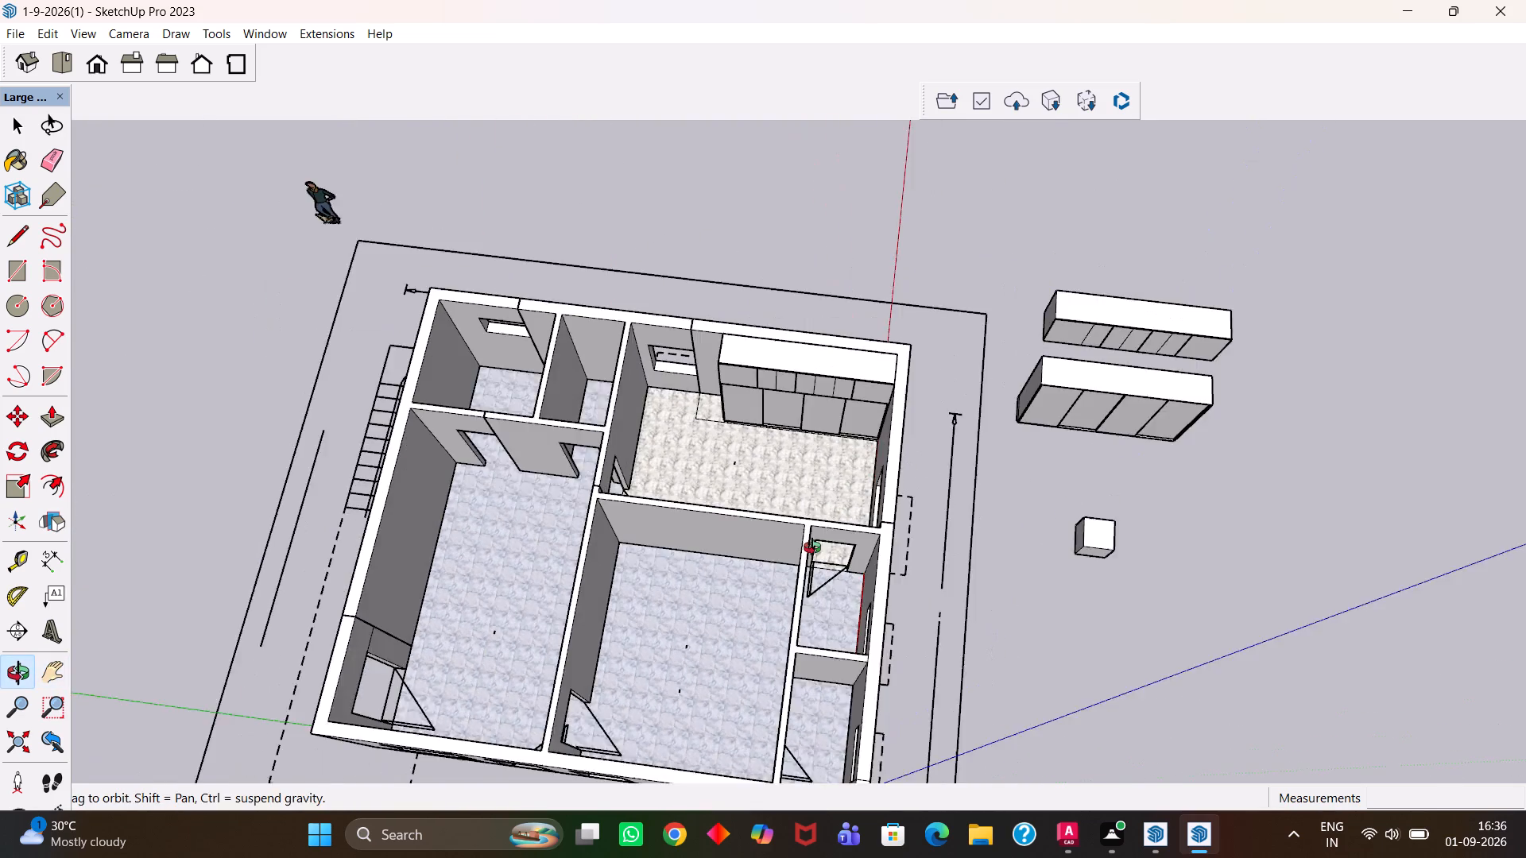
pyautogui.moveTo(812, 547); pyautogui.dragTo(841, 529, button='middle')
pyautogui.scroll(4, 812, 547)
pyautogui.moveTo(730, 520); pyautogui.dragTo(805, 500, button='middle')
pyautogui.scroll(-3, 805, 500)
pyautogui.moveTo(633, 500); pyautogui.dragTo(790, 470)
pyautogui.moveTo(807, 490); pyautogui.dragTo(793, 505, button='middle')
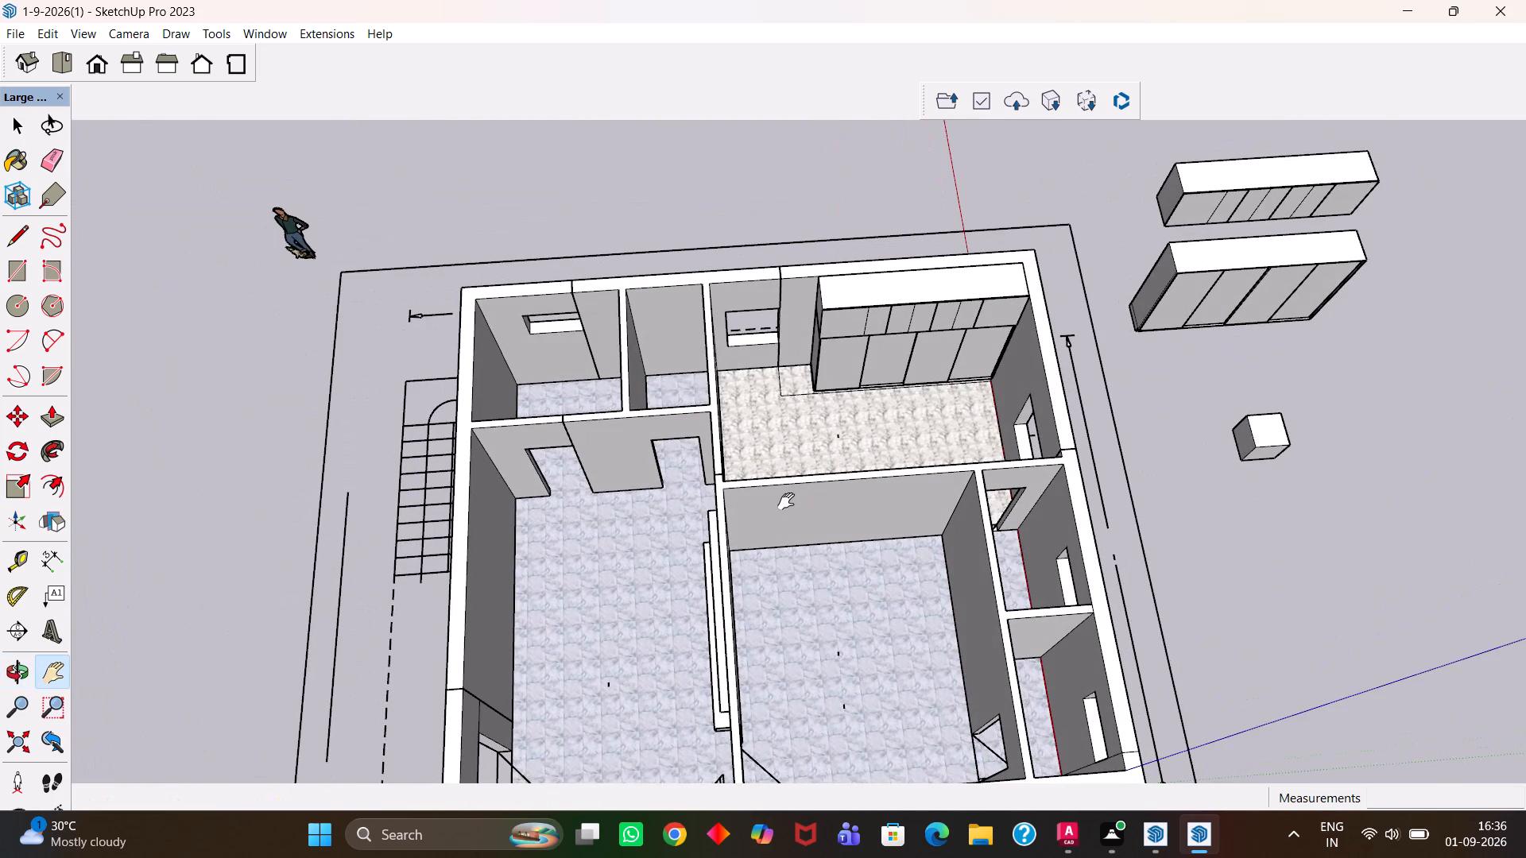
# Save the model again under its current name.
pyautogui.hotkey('ctrl', 's')
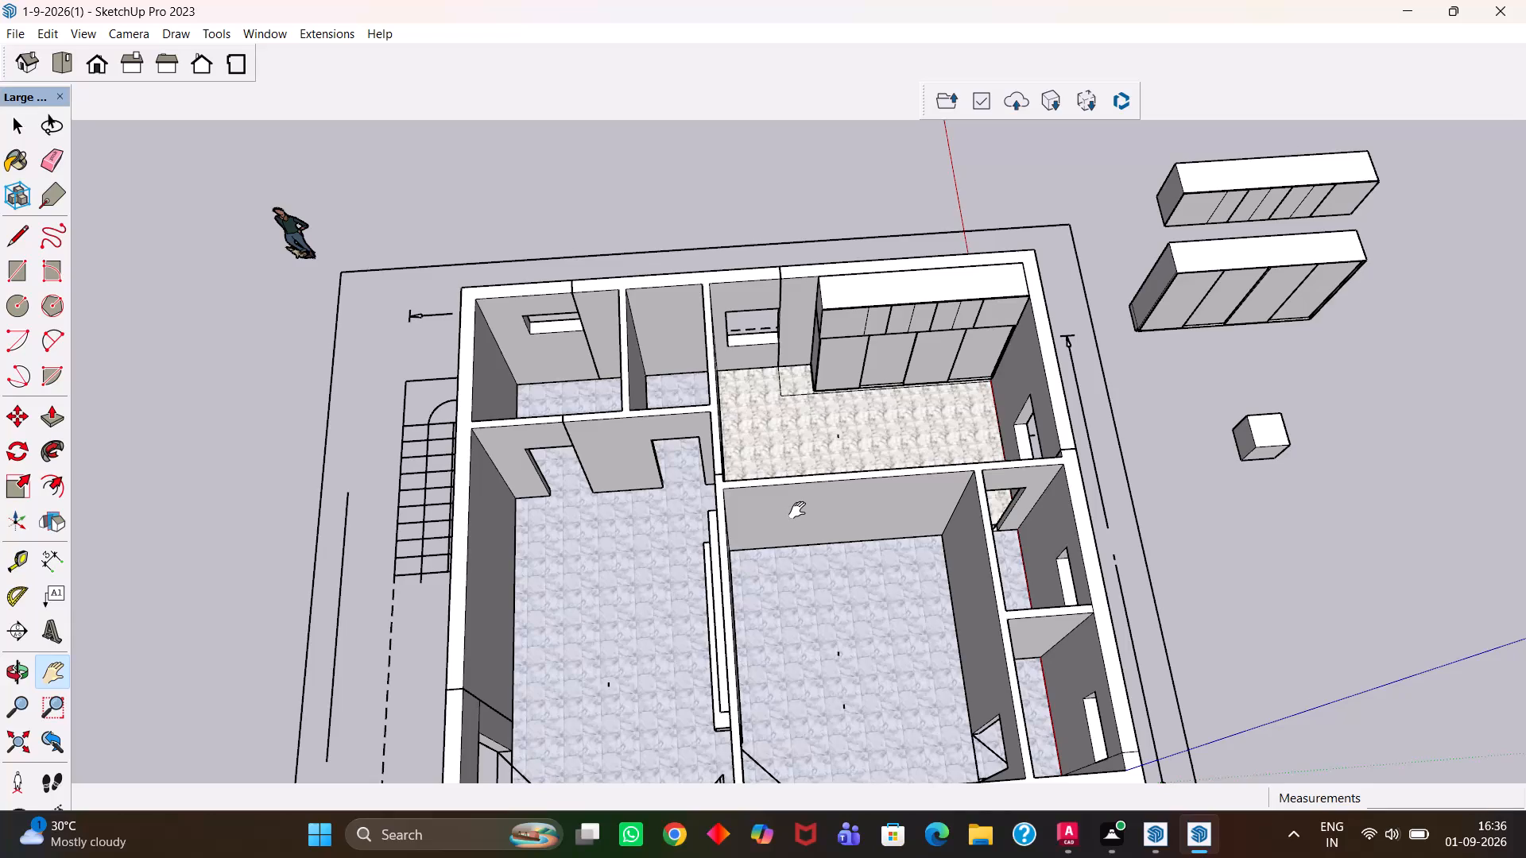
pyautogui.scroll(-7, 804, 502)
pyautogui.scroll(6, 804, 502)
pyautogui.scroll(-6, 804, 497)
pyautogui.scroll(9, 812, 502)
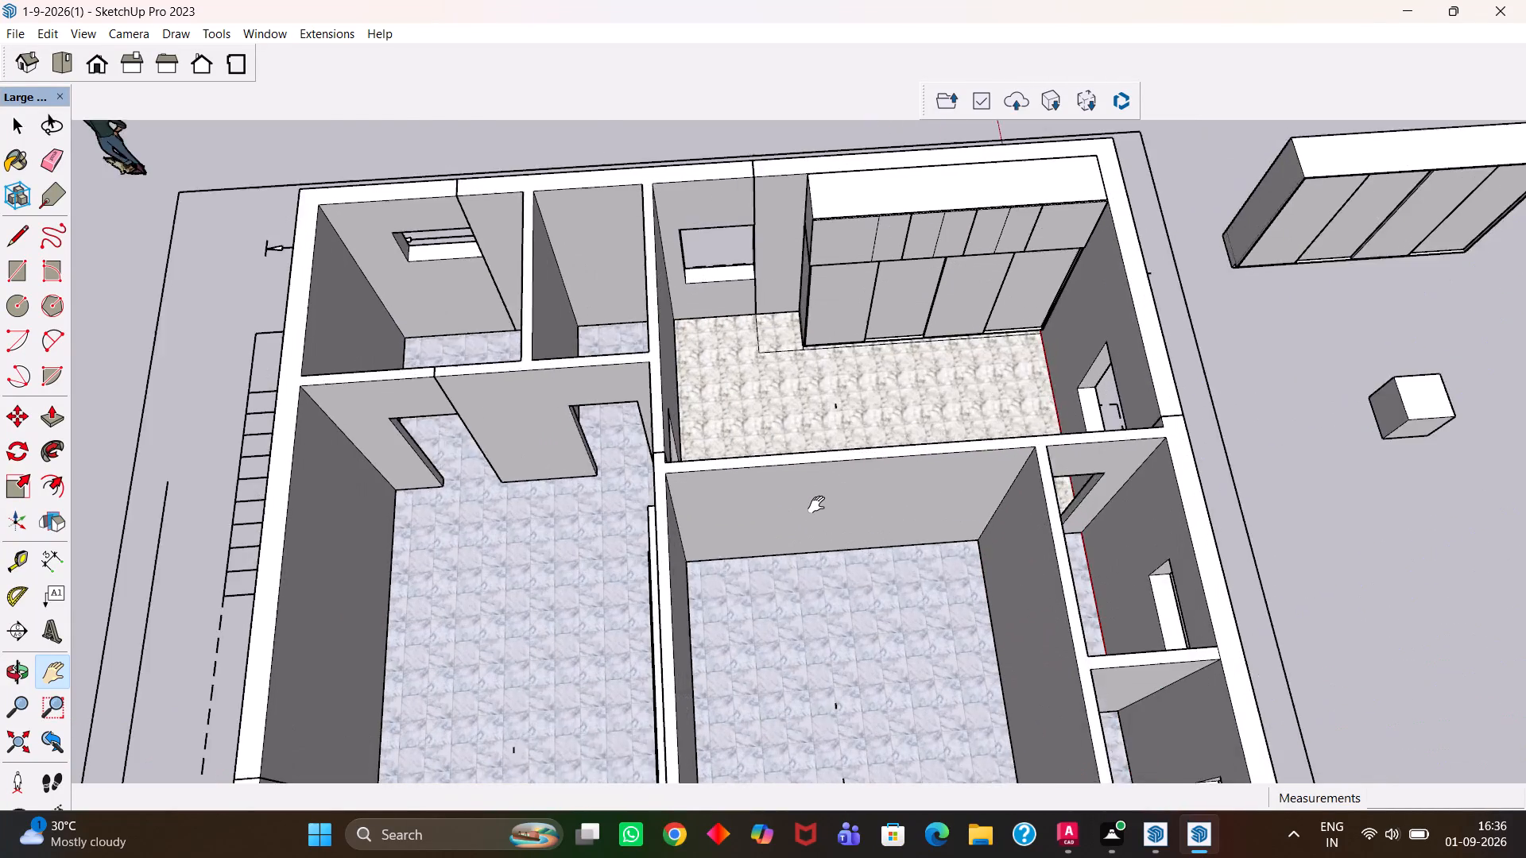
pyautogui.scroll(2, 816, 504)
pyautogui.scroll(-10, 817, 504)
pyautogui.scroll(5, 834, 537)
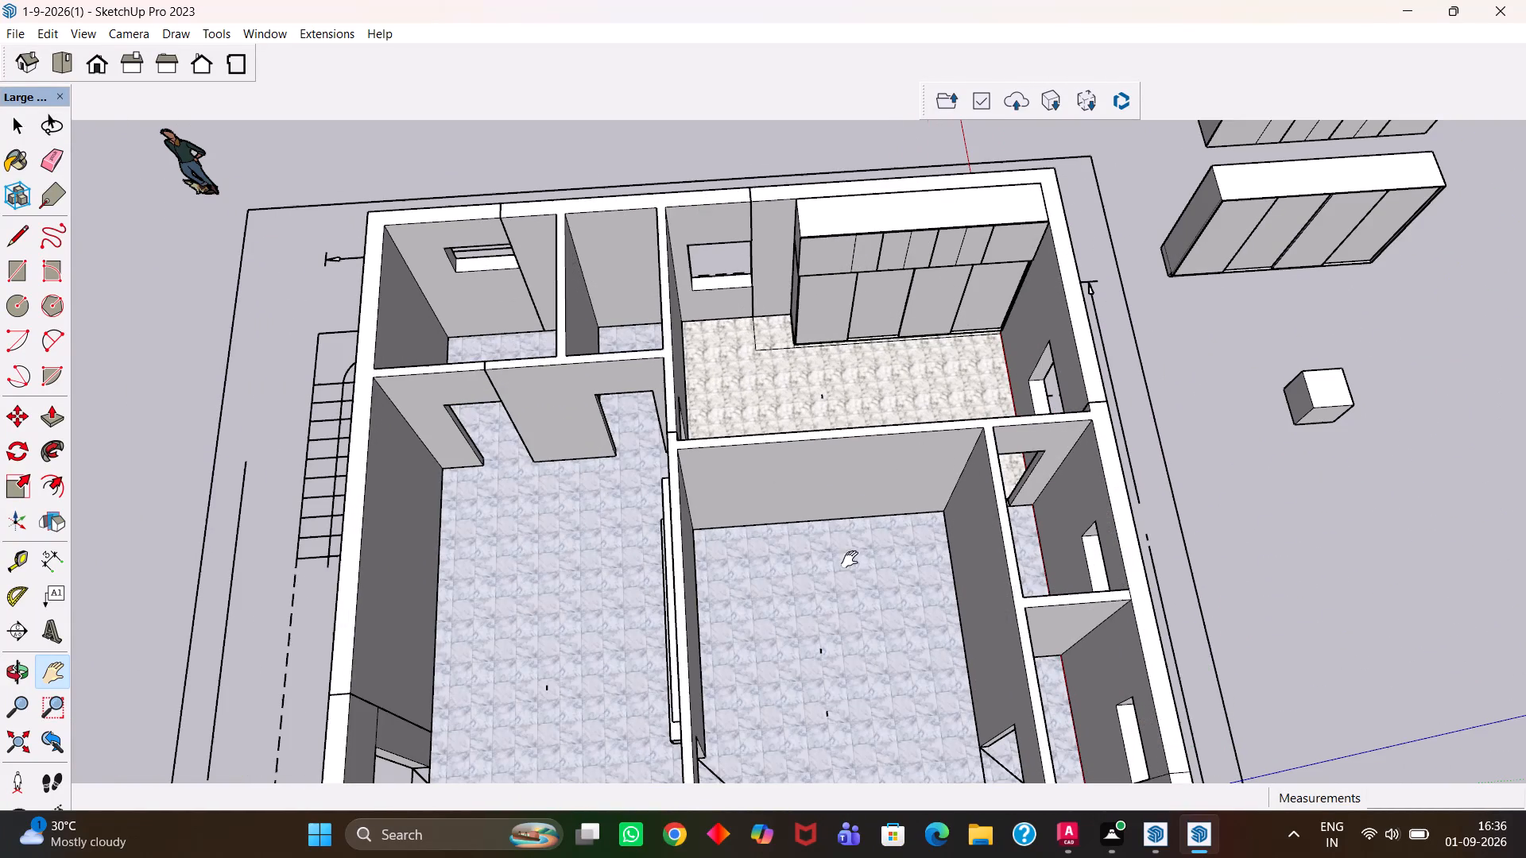
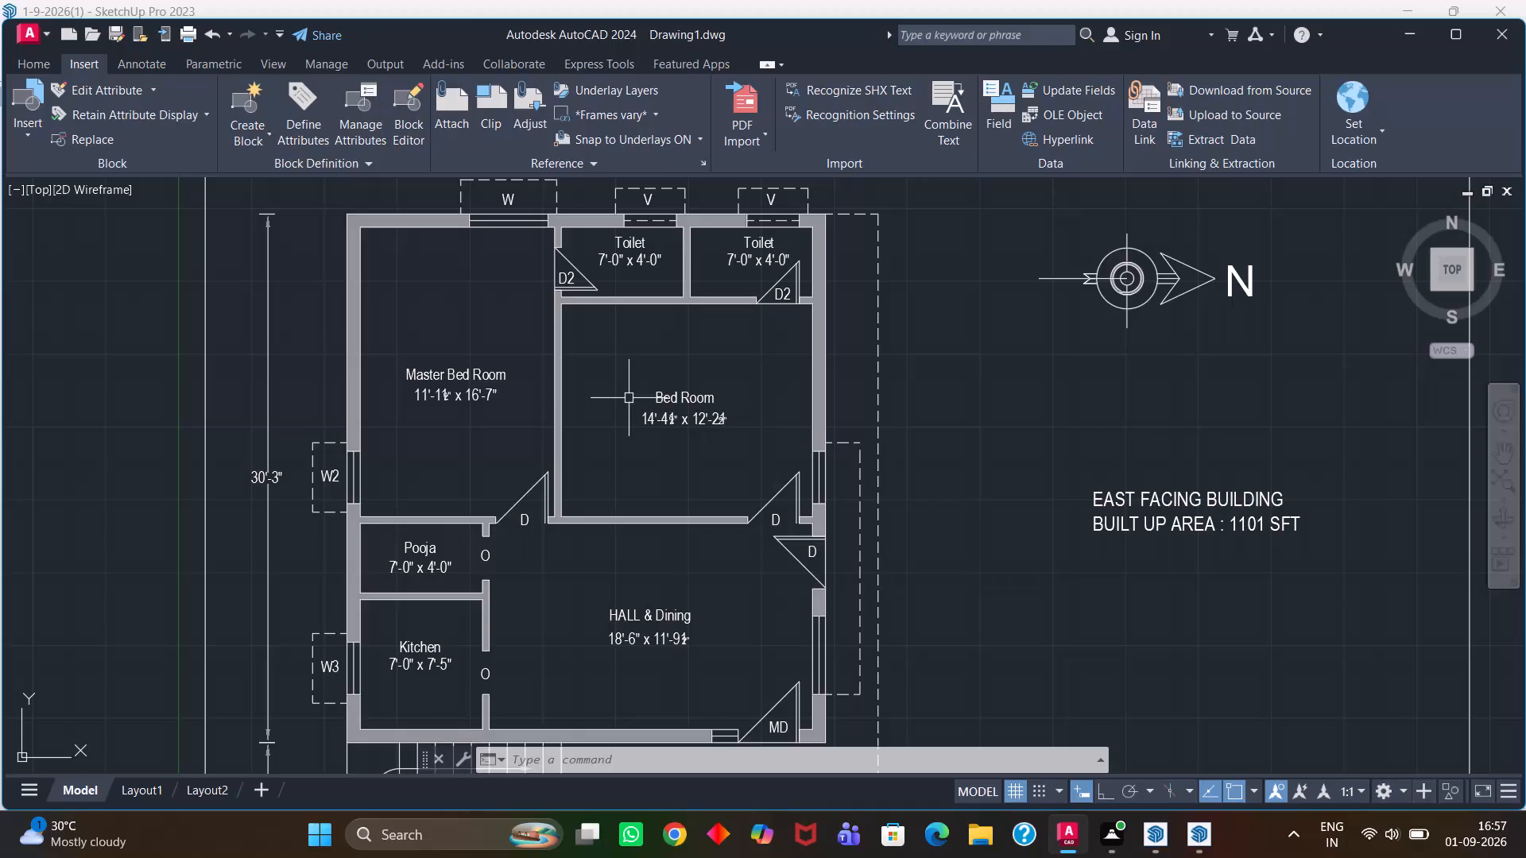
# Examine the proposed ground floor plan's room layout in the AutoCAD drawing.
pyautogui.scroll(-1, 629, 398)
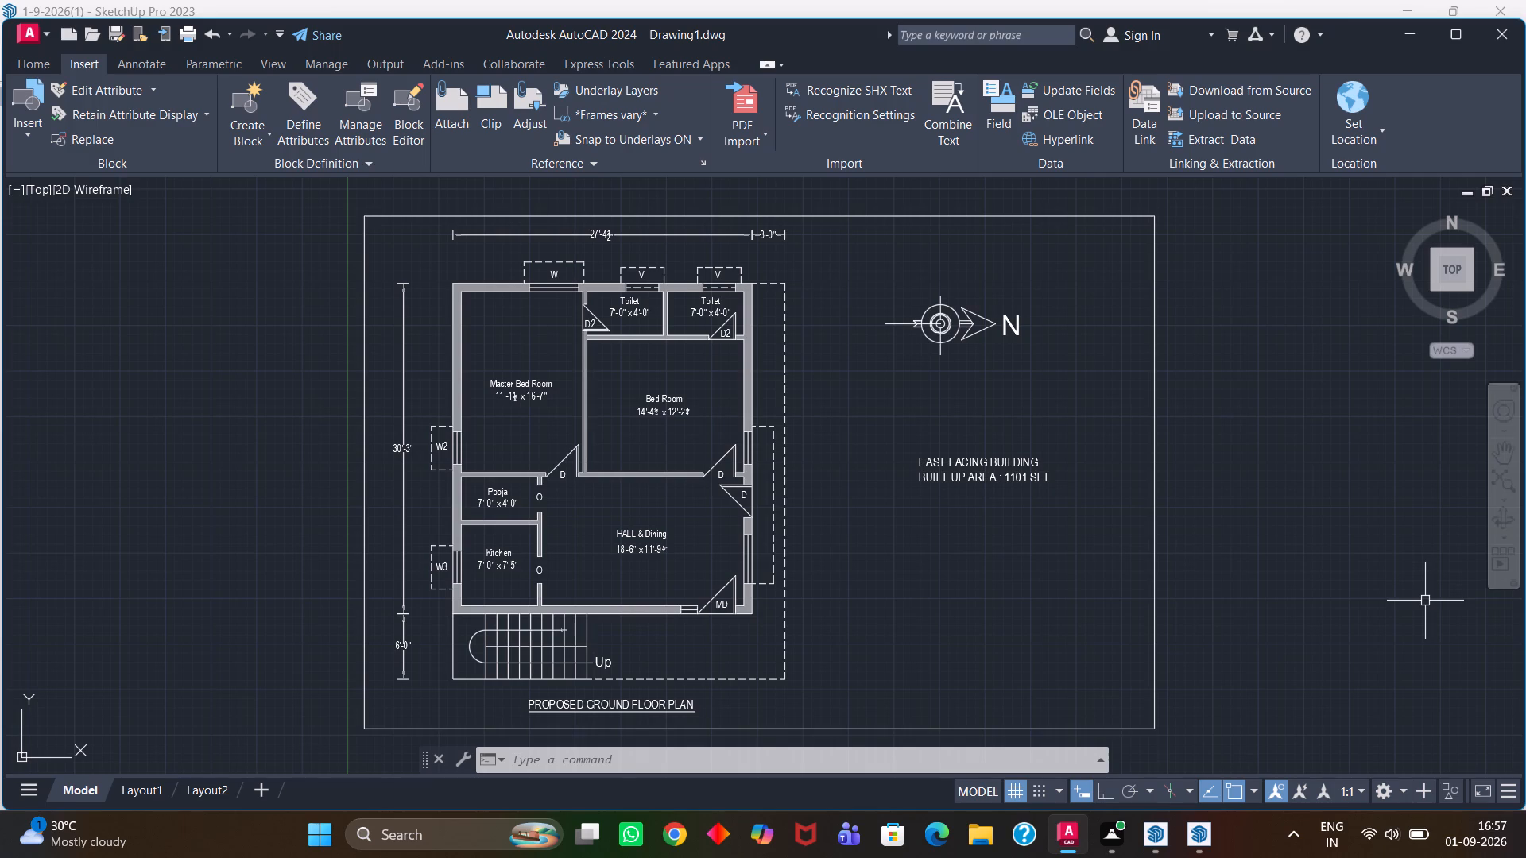
pyautogui.press('h')
pyautogui.scroll(-3, 753, 531)
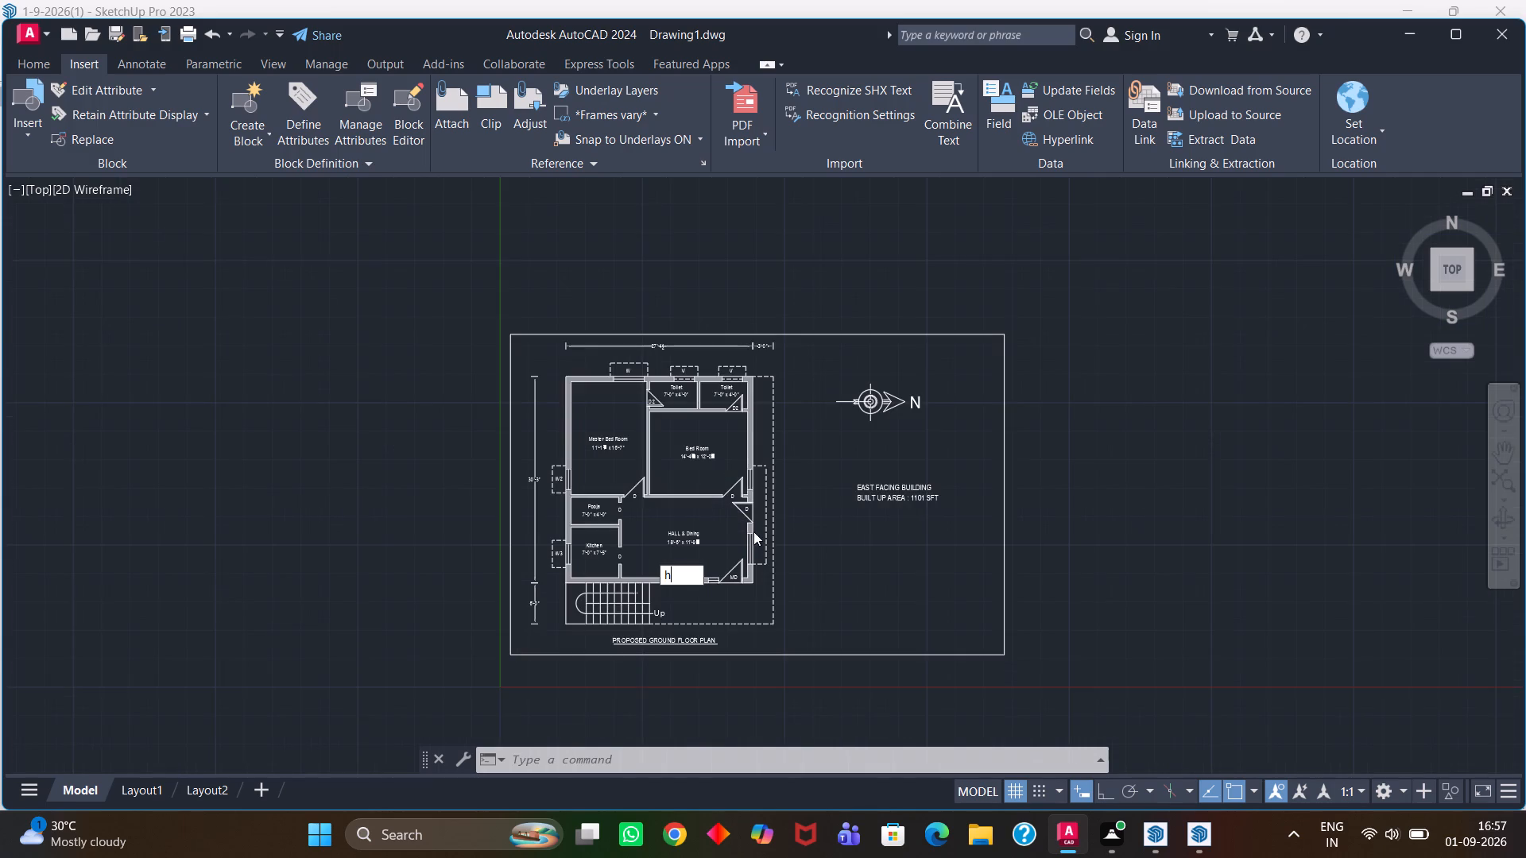
pyautogui.scroll(3, 765, 554)
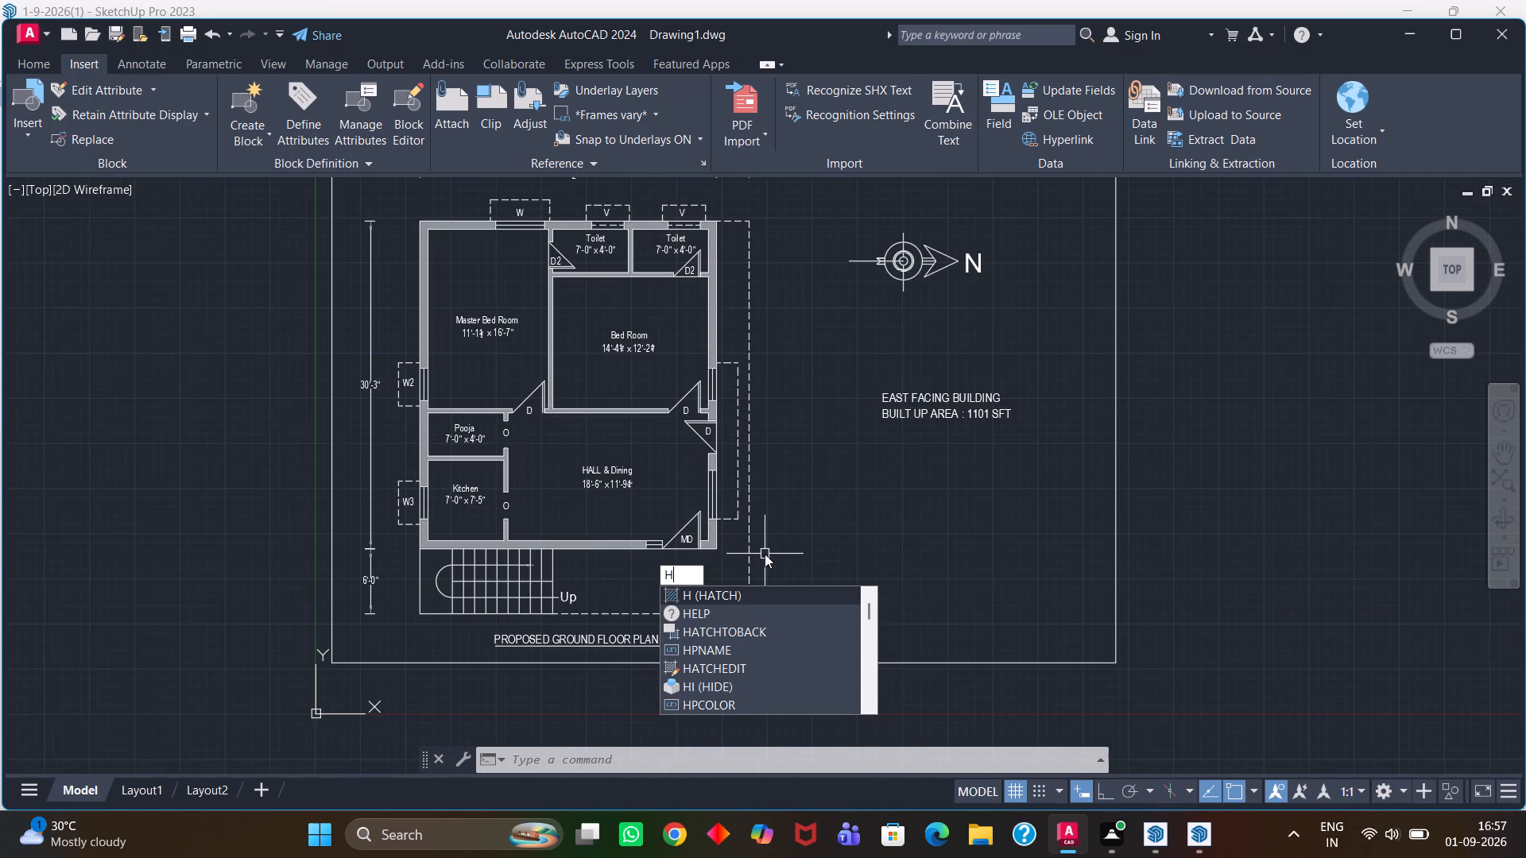
pyautogui.press('Escape')
pyautogui.press('Escape')
pyautogui.press('Escape')
pyautogui.press('Escape')
pyautogui.press('Escape')
pyautogui.press('Escape')
pyautogui.scroll(-2, 767, 546)
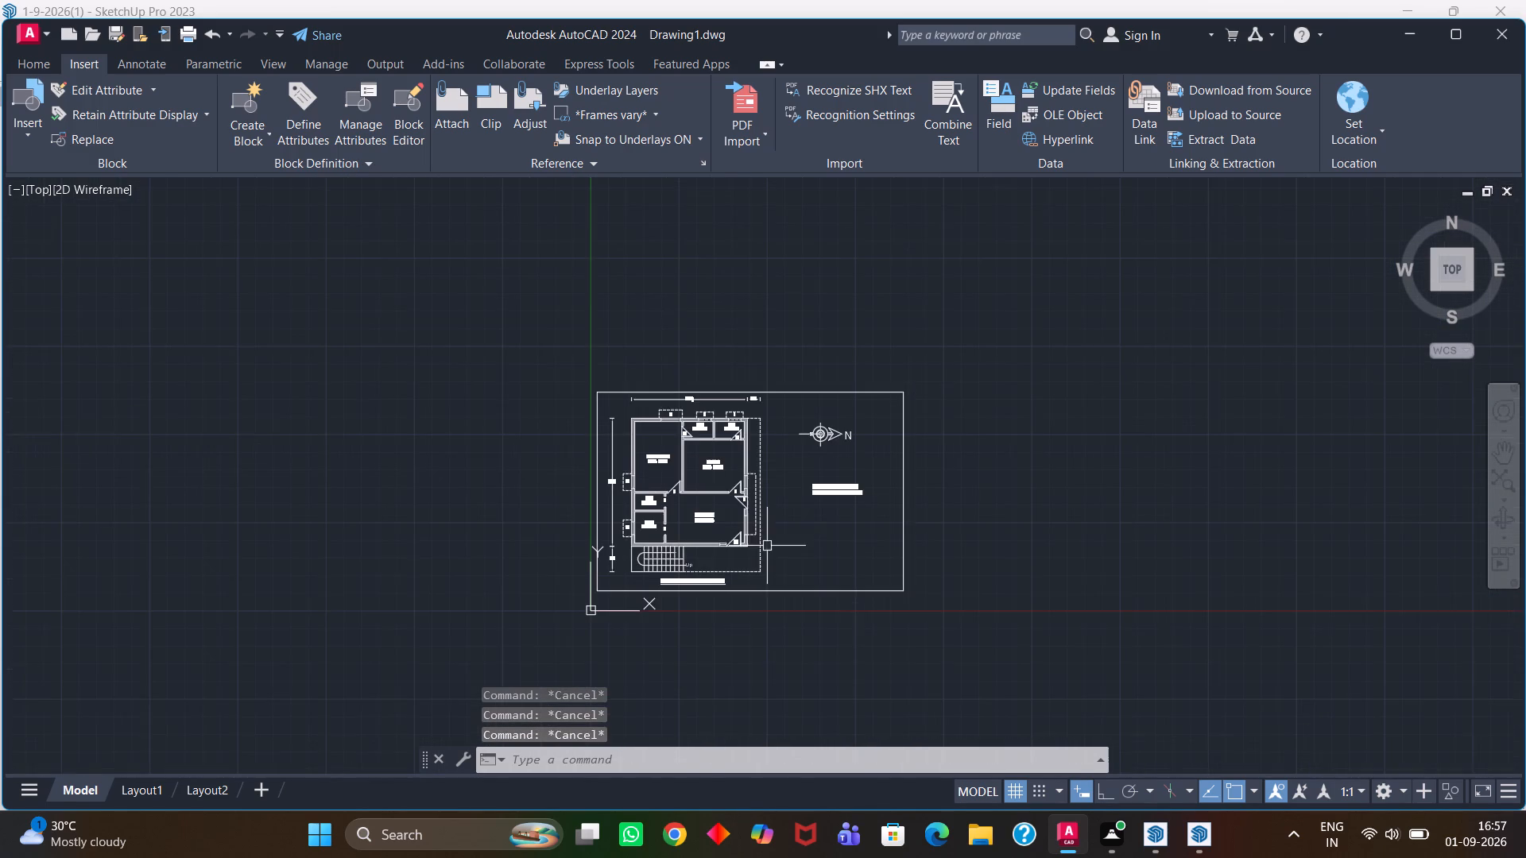
pyautogui.moveTo(870, 525); pyautogui.dragTo(800, 497, button='middle')
pyautogui.moveTo(712, 473); pyautogui.dragTo(695, 472, button='middle')
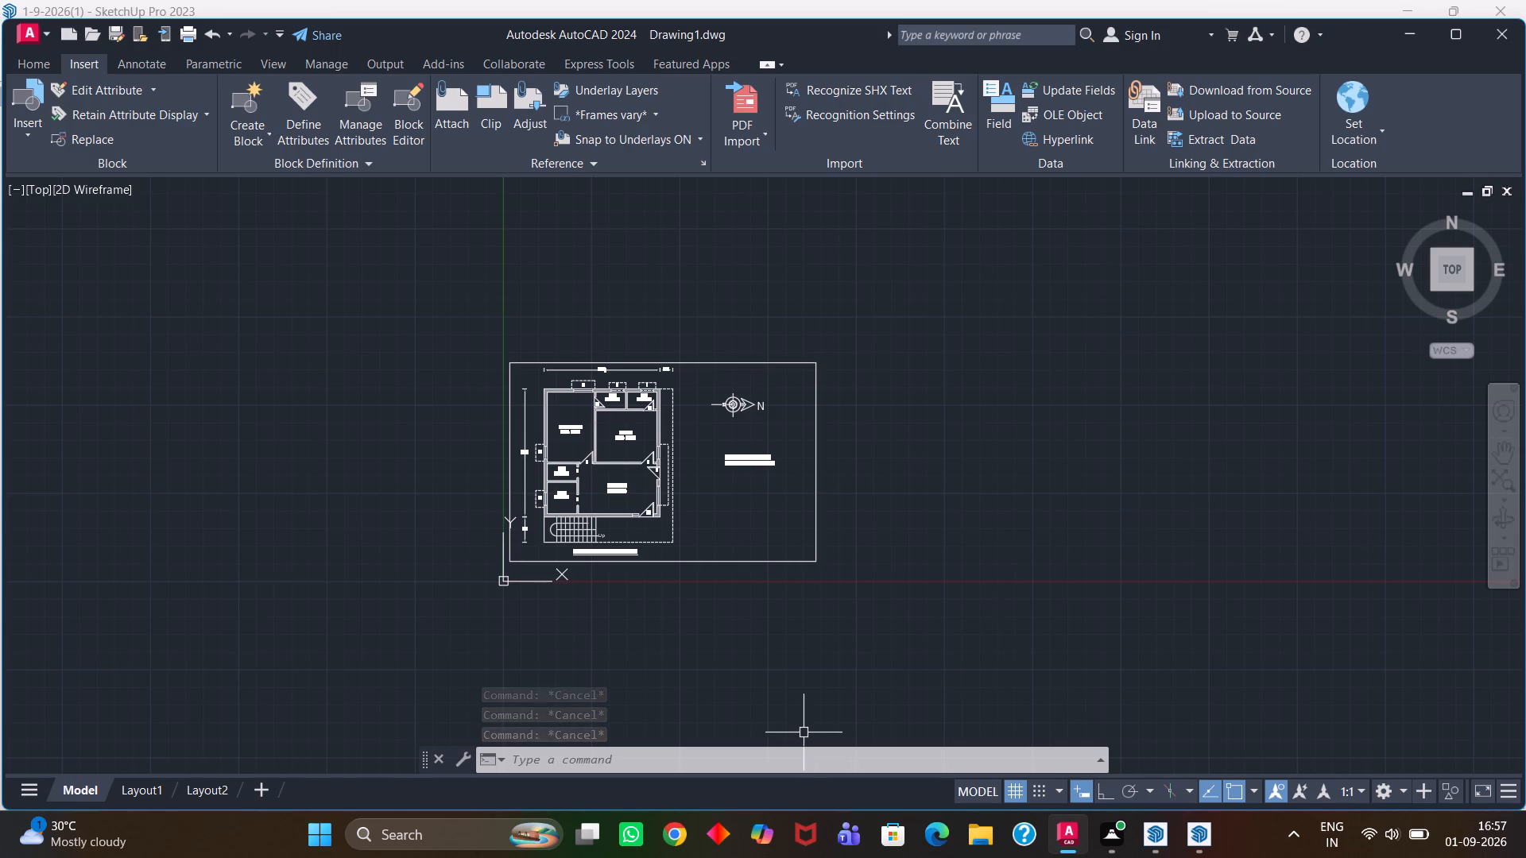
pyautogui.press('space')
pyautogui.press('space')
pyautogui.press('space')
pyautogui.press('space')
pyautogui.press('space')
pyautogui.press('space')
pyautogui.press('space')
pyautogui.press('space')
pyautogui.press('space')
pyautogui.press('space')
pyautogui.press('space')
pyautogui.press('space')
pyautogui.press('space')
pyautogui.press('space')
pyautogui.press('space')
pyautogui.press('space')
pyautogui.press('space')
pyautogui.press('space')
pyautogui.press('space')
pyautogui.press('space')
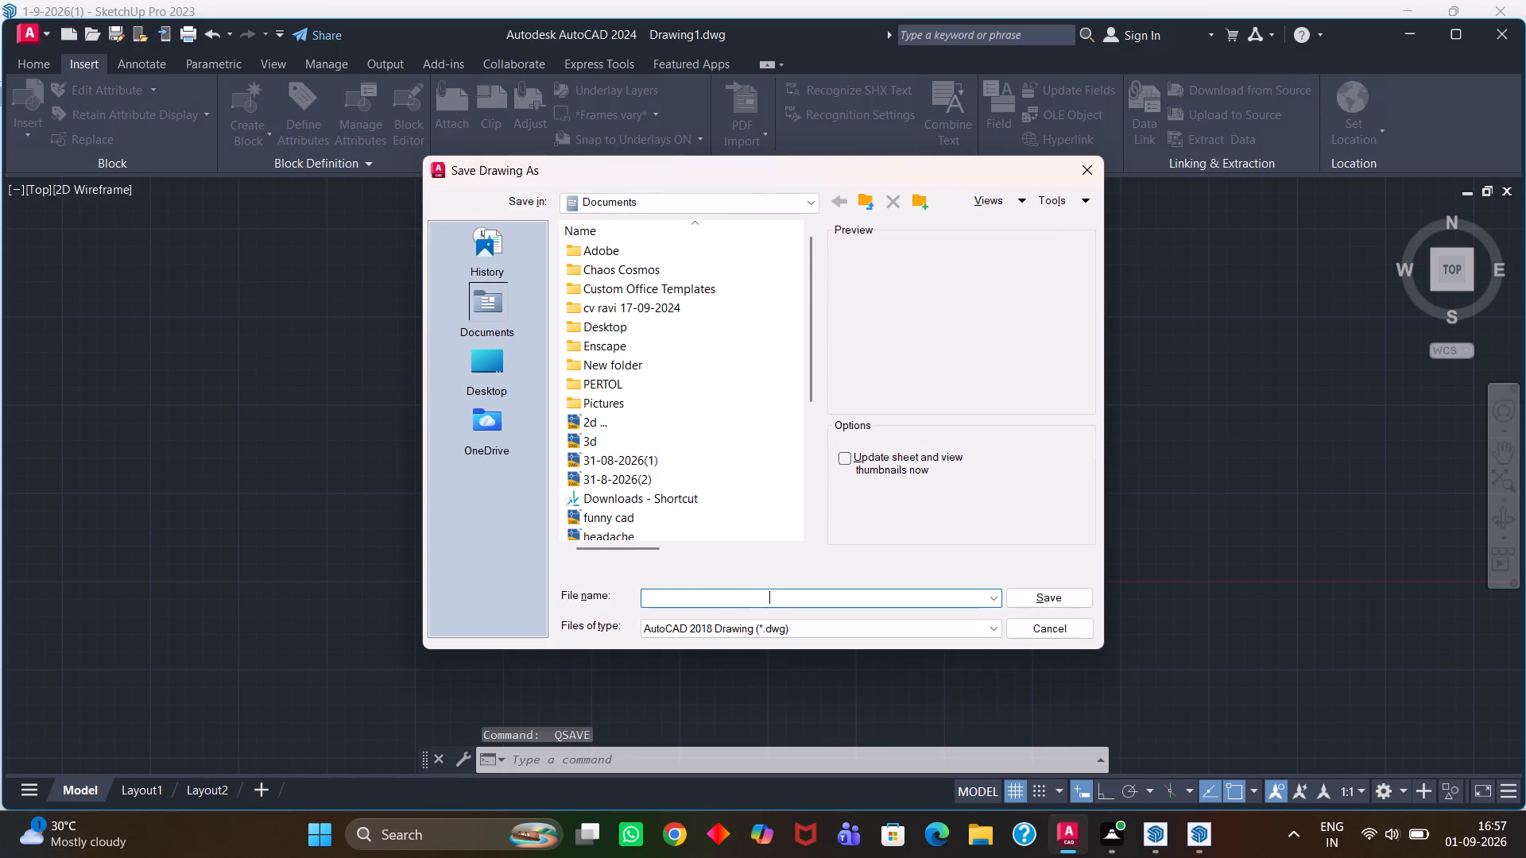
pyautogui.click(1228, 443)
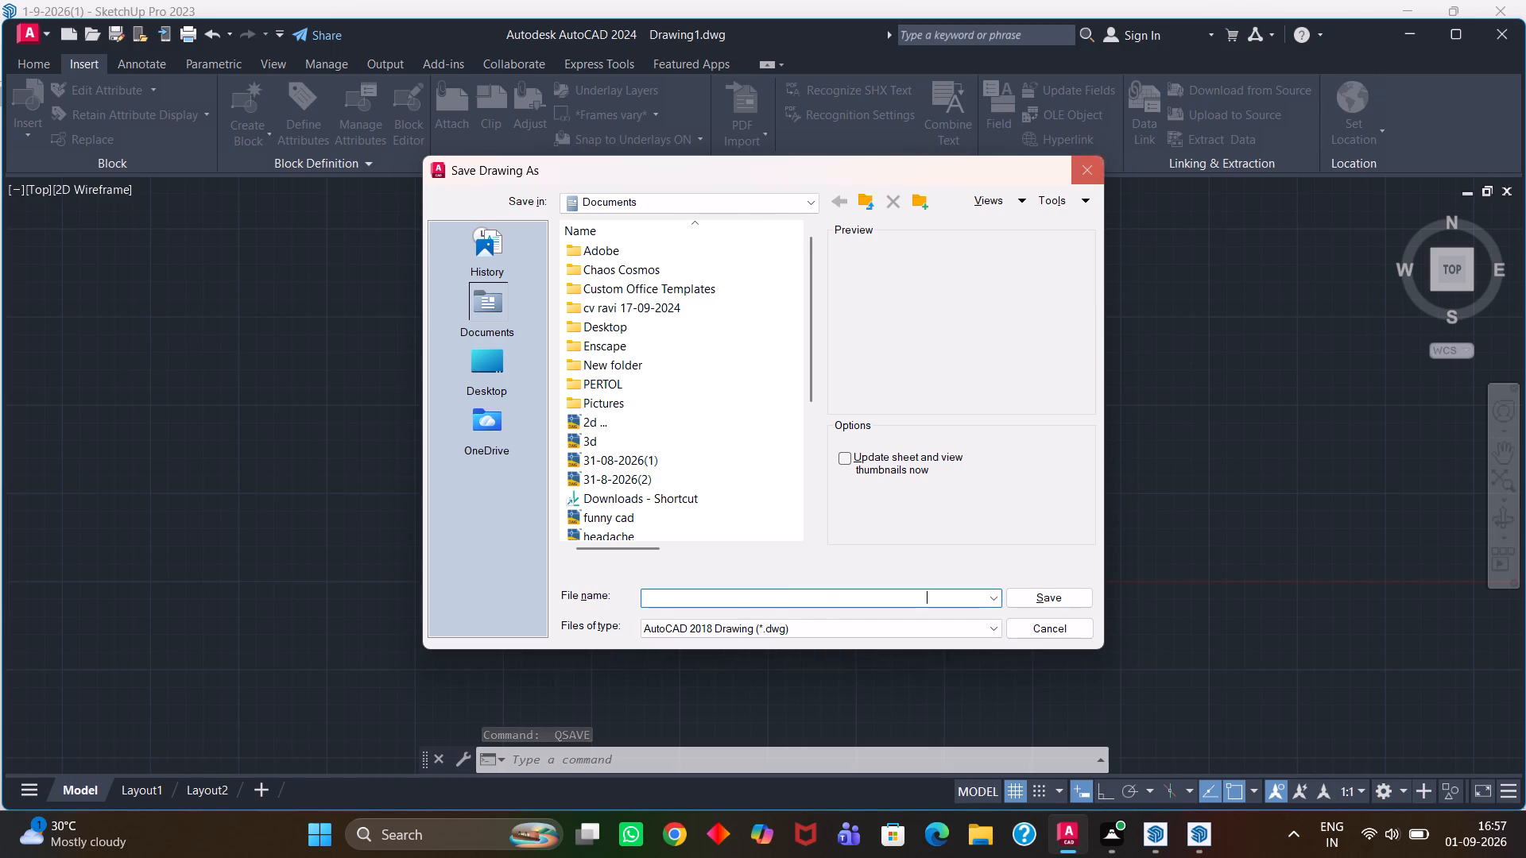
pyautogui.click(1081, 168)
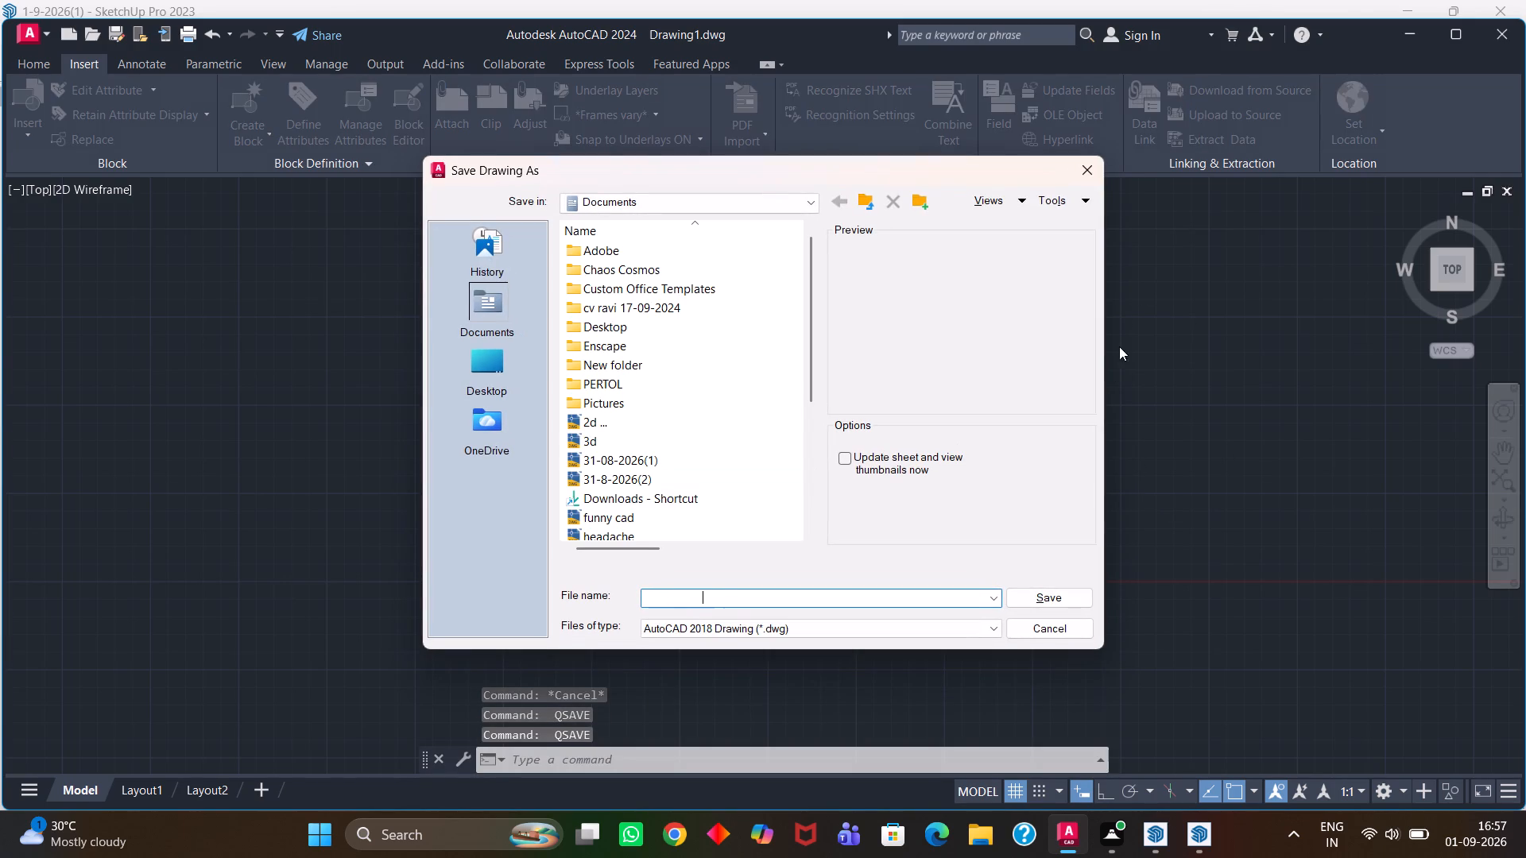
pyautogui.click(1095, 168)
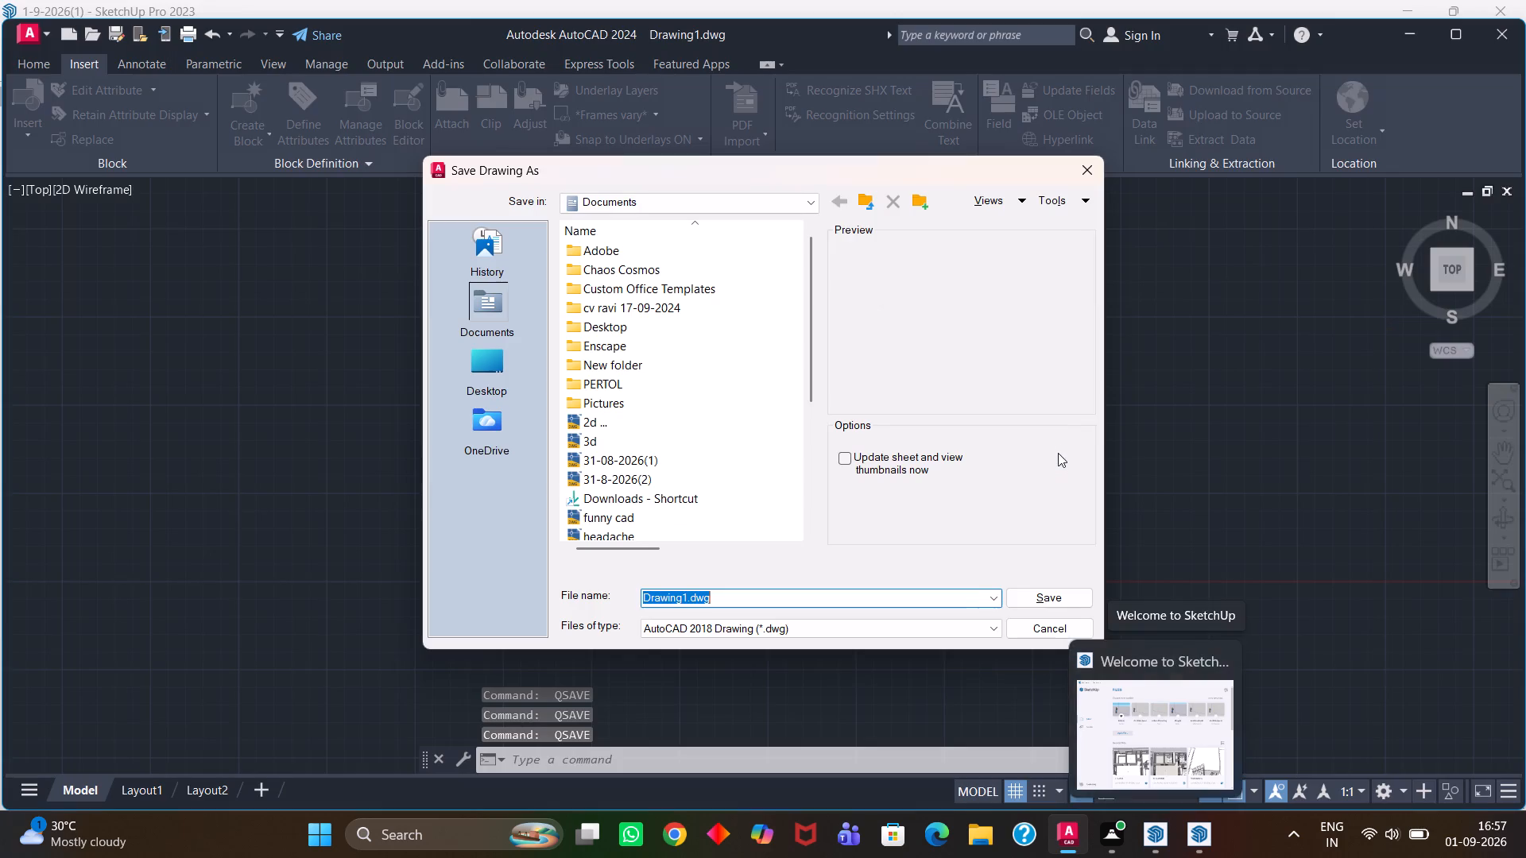
# Switch back to the 1-9-2026(1) house model in SketchUp.
pyautogui.click(1156, 744)
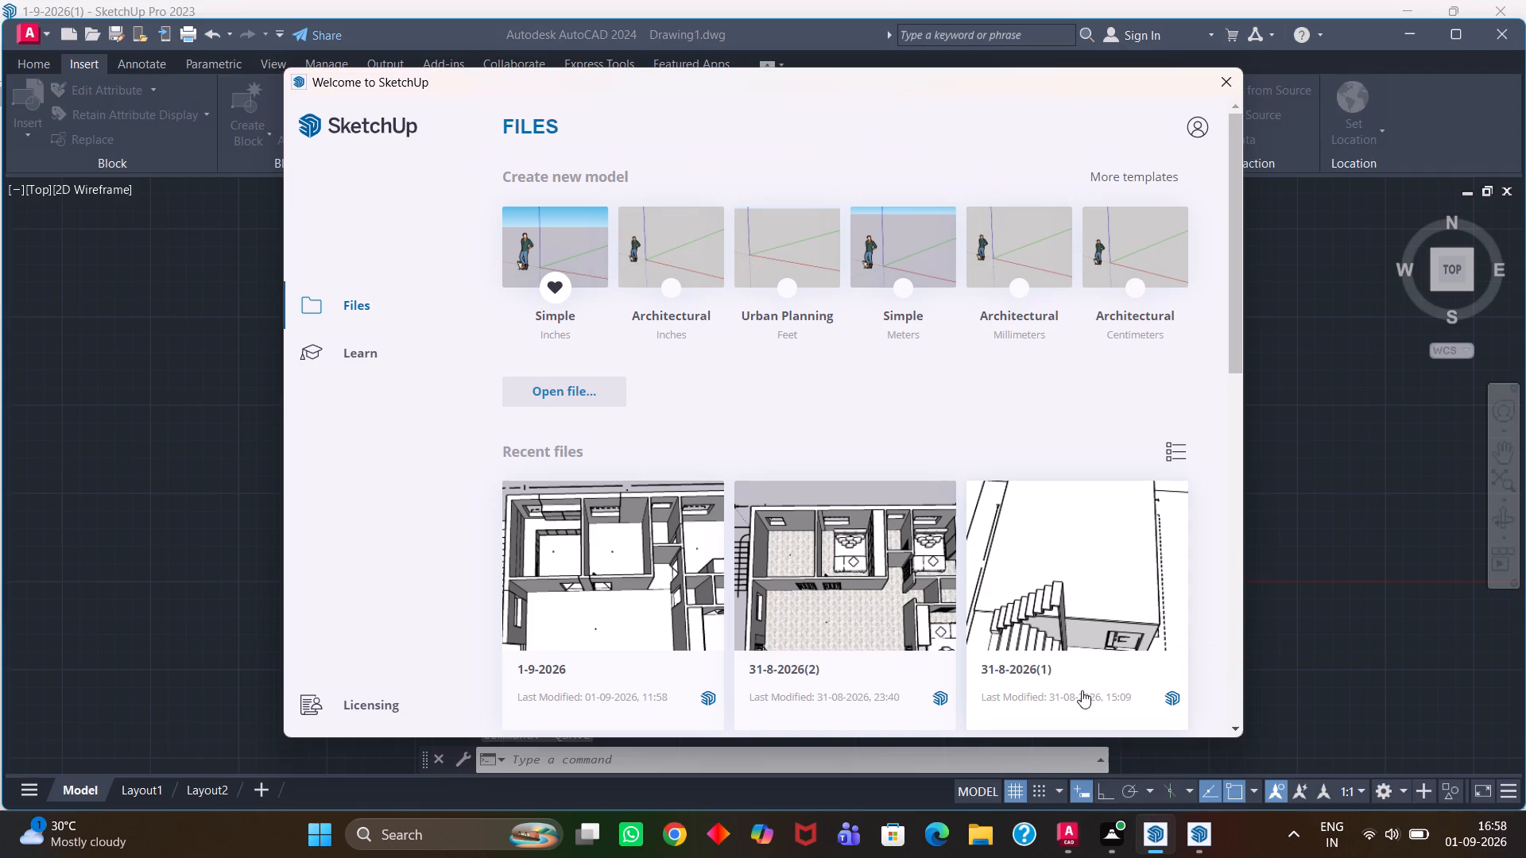
pyautogui.click(1194, 753)
pyautogui.scroll(-4, 705, 432)
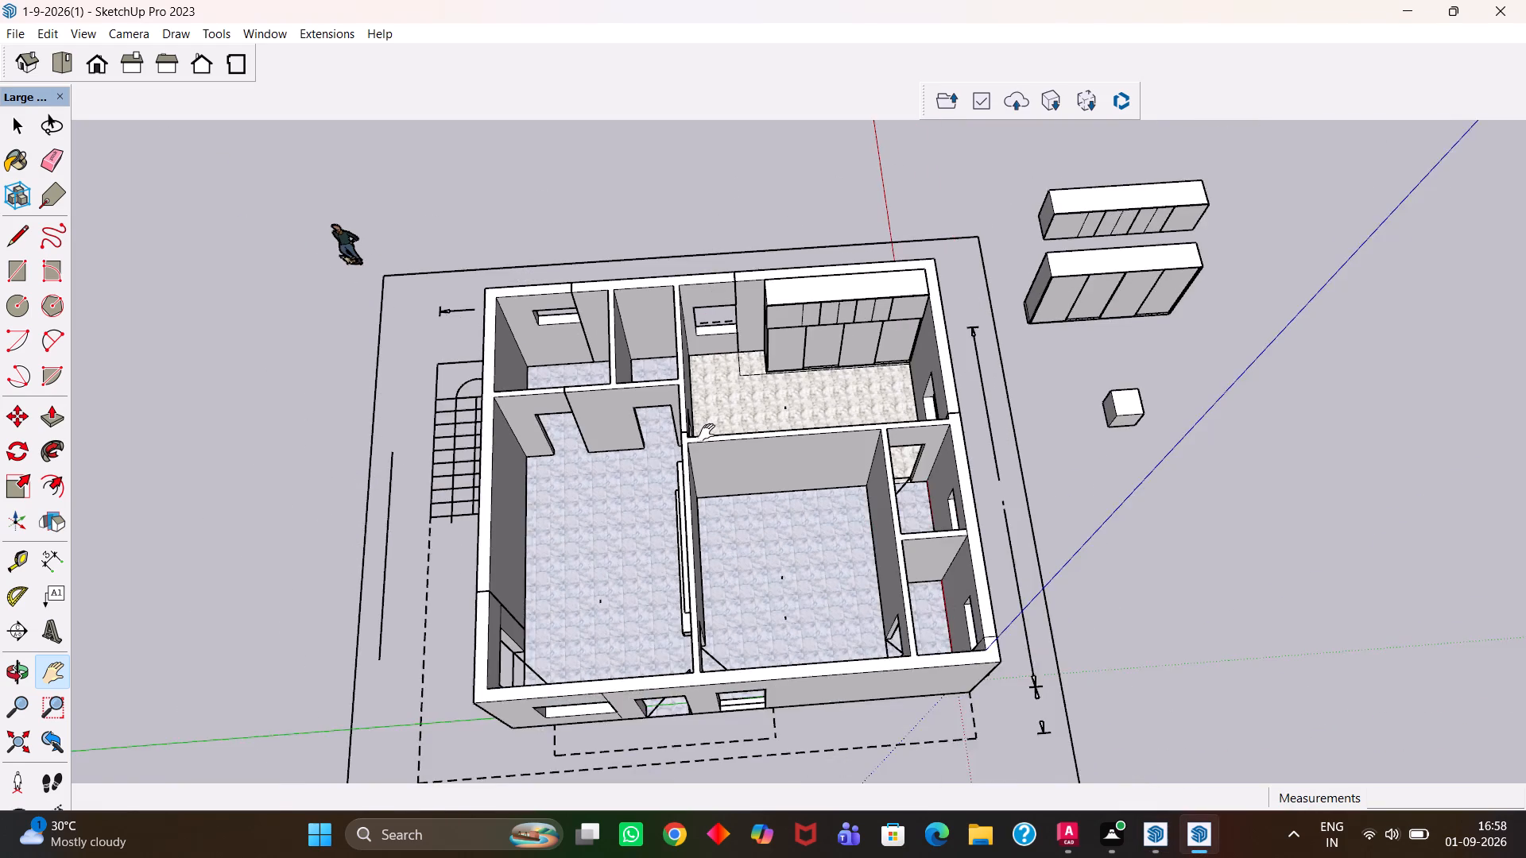
pyautogui.scroll(2, 711, 435)
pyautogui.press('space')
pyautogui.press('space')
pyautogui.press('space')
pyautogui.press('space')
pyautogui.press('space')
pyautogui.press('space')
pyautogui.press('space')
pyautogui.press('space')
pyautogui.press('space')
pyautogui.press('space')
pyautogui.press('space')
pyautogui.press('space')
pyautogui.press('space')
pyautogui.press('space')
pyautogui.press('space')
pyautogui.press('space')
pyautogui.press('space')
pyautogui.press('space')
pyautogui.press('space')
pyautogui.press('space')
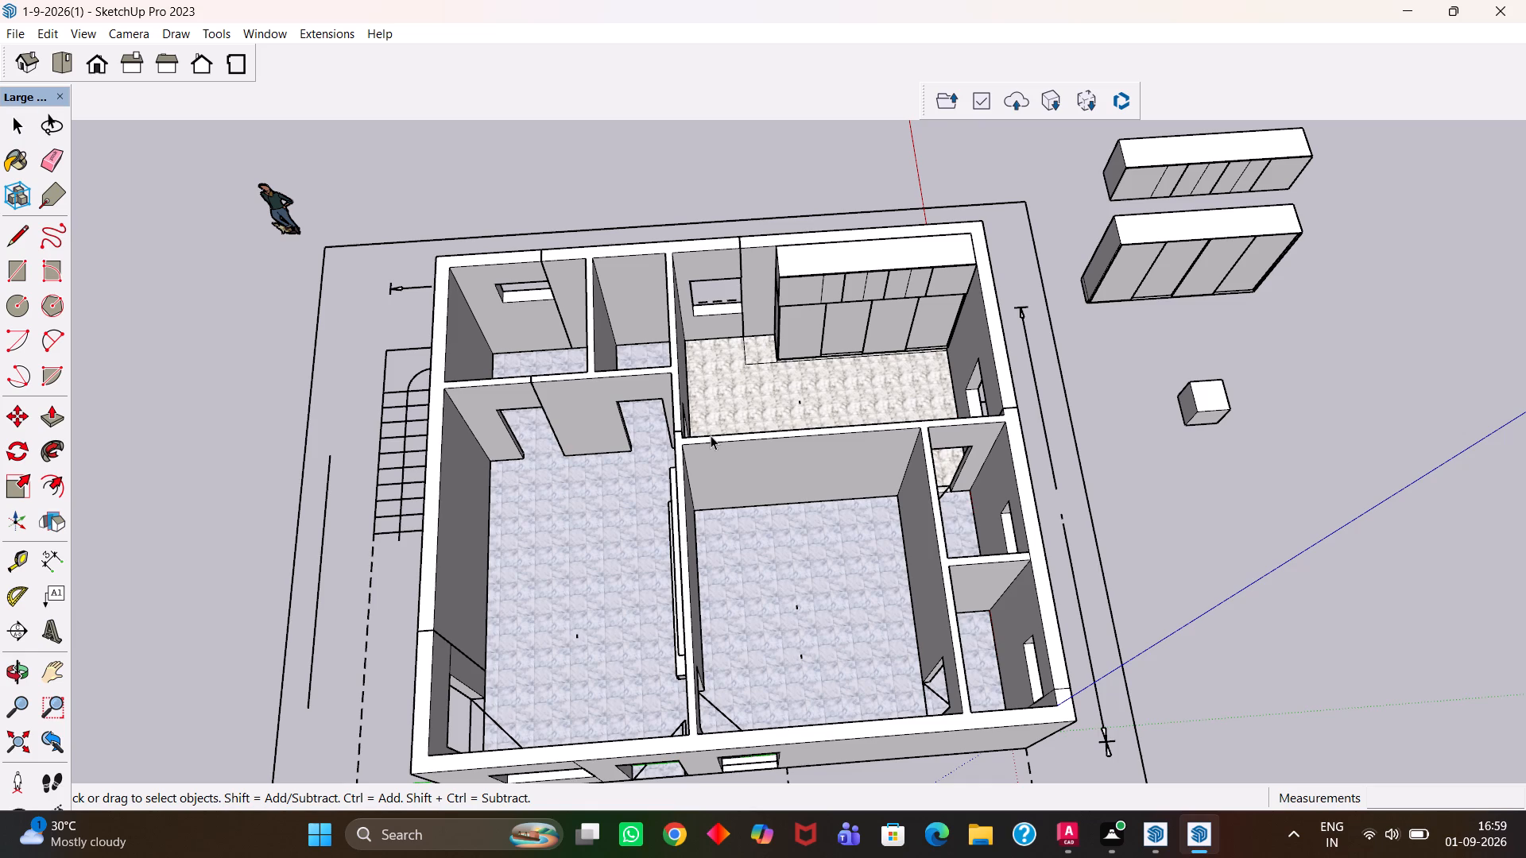
# Examine the hall and the empty bedroom from several angles to find where the next furniture unit goes.
pyautogui.scroll(-1, 730, 473)
pyautogui.scroll(3, 733, 504)
pyautogui.scroll(3, 772, 556)
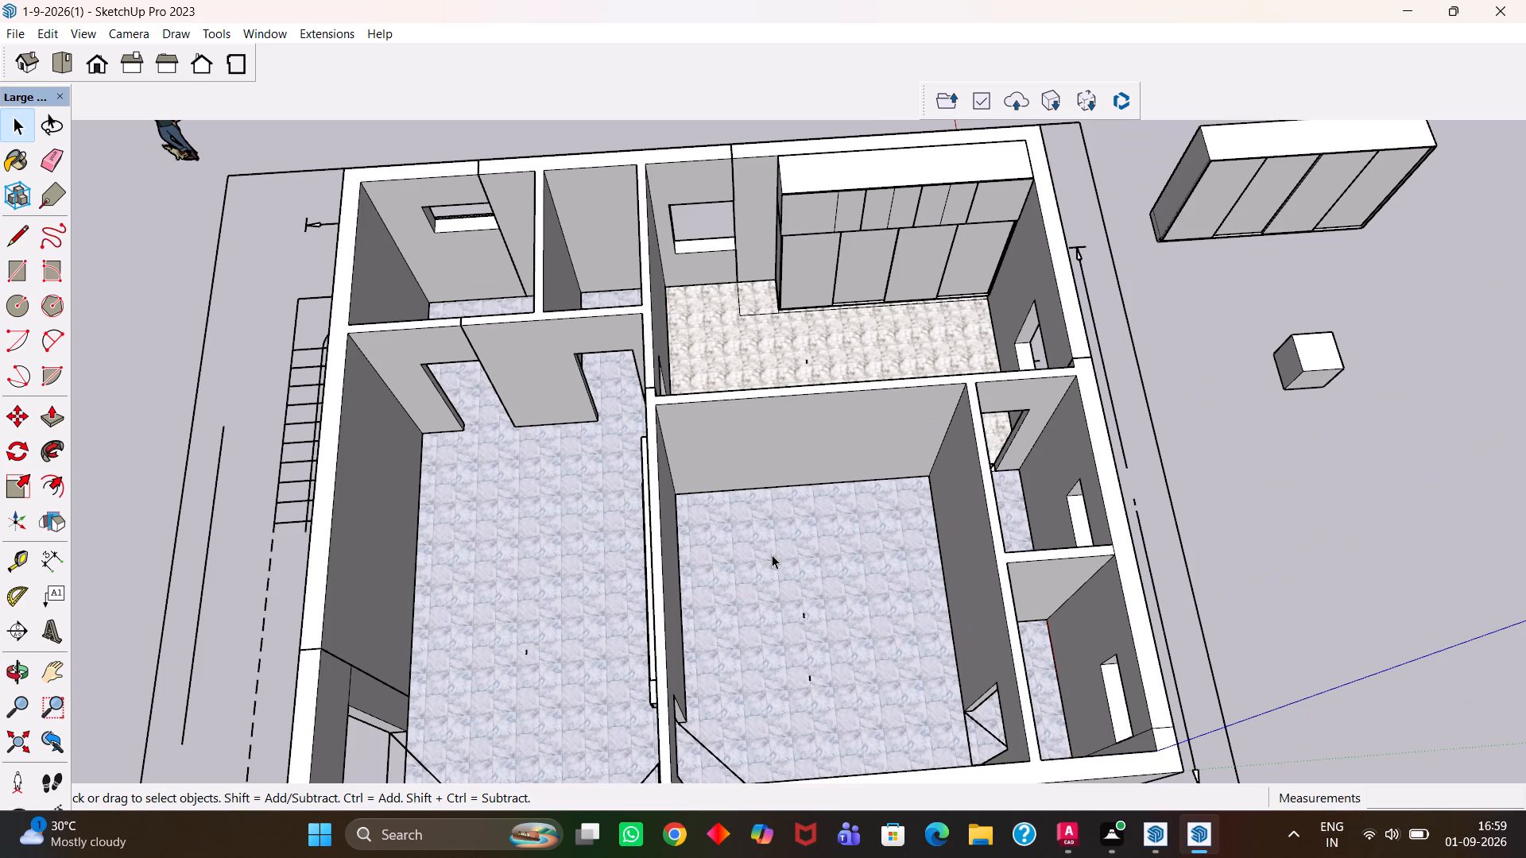
pyautogui.press('h')
pyautogui.scroll(-4, 777, 573)
pyautogui.scroll(1, 812, 578)
pyautogui.moveTo(812, 578); pyautogui.dragTo(788, 654, button='middle')
pyautogui.scroll(3, 792, 656)
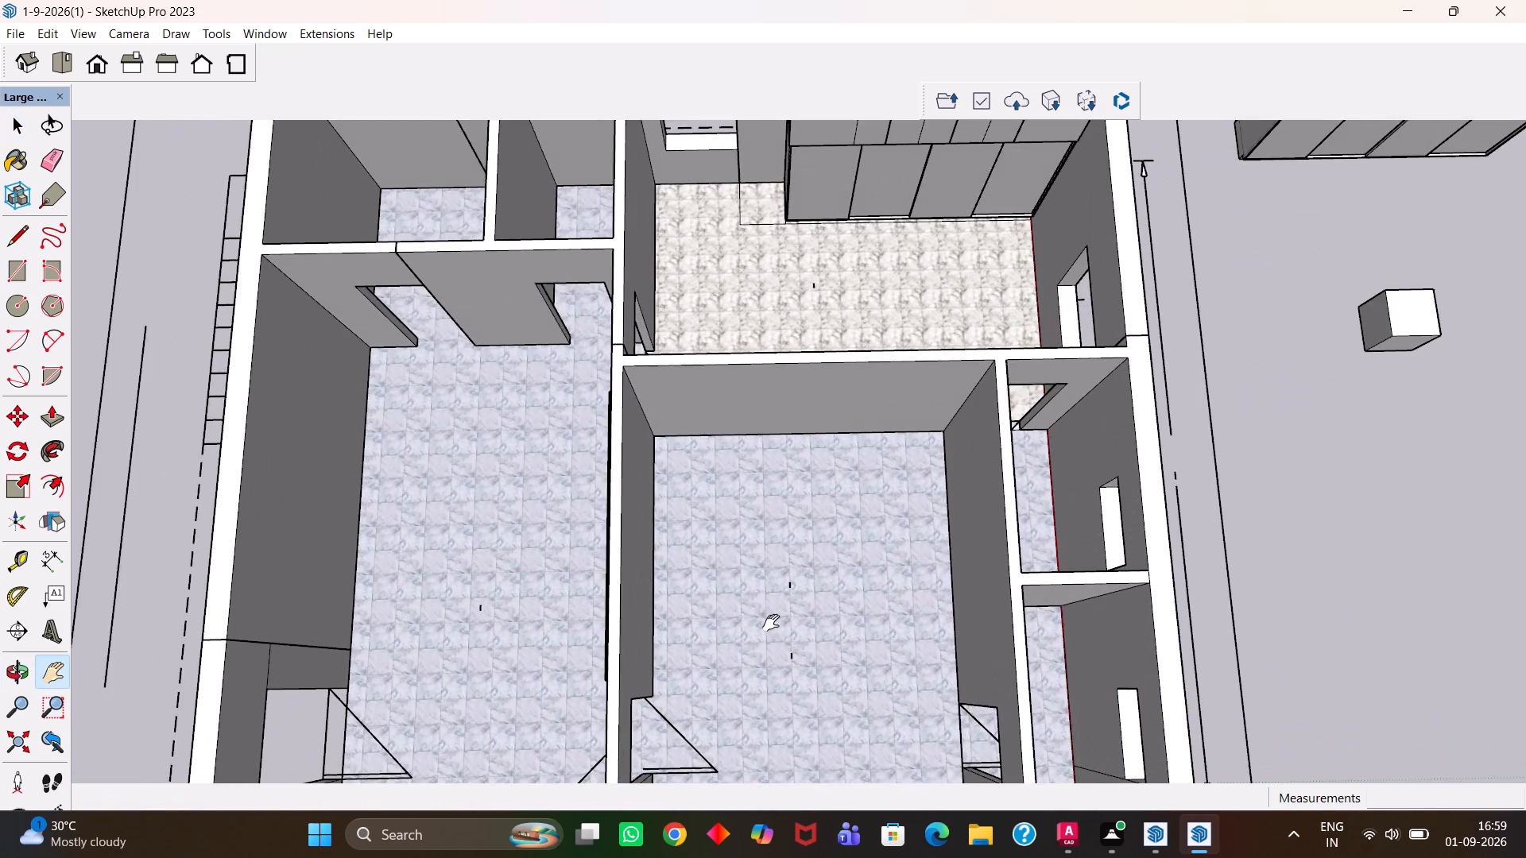
pyautogui.moveTo(690, 600); pyautogui.dragTo(973, 605)
pyautogui.scroll(-5, 966, 591)
pyautogui.moveTo(896, 601); pyautogui.dragTo(1337, 513, button='middle')
pyautogui.scroll(2, 1334, 505)
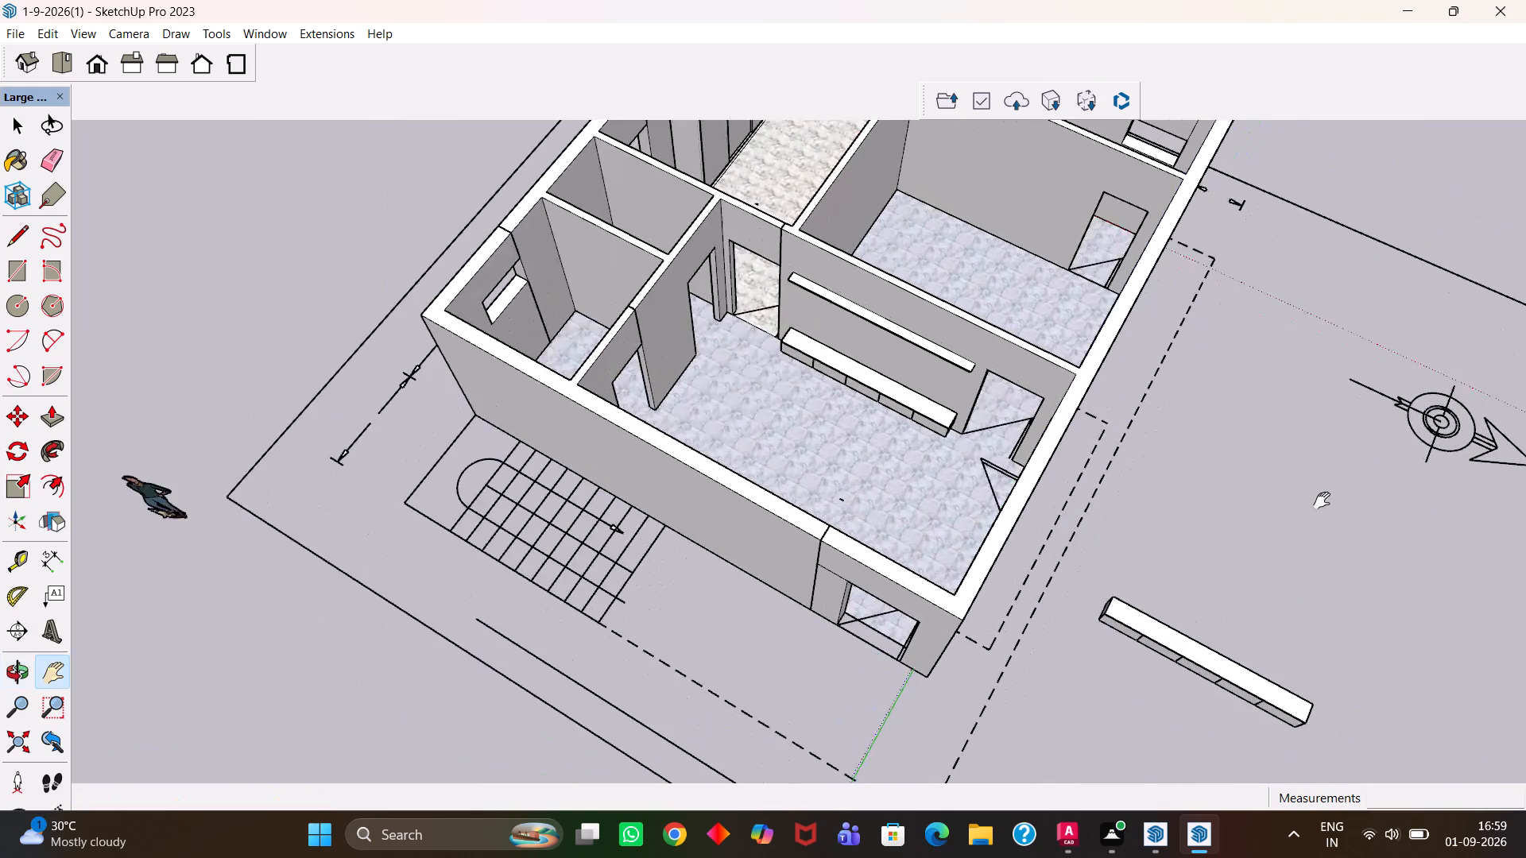
pyautogui.moveTo(945, 357); pyautogui.dragTo(877, 569)
pyautogui.scroll(4, 817, 512)
pyautogui.moveTo(1019, 470); pyautogui.dragTo(688, 488, button='middle')
pyautogui.scroll(-4, 599, 485)
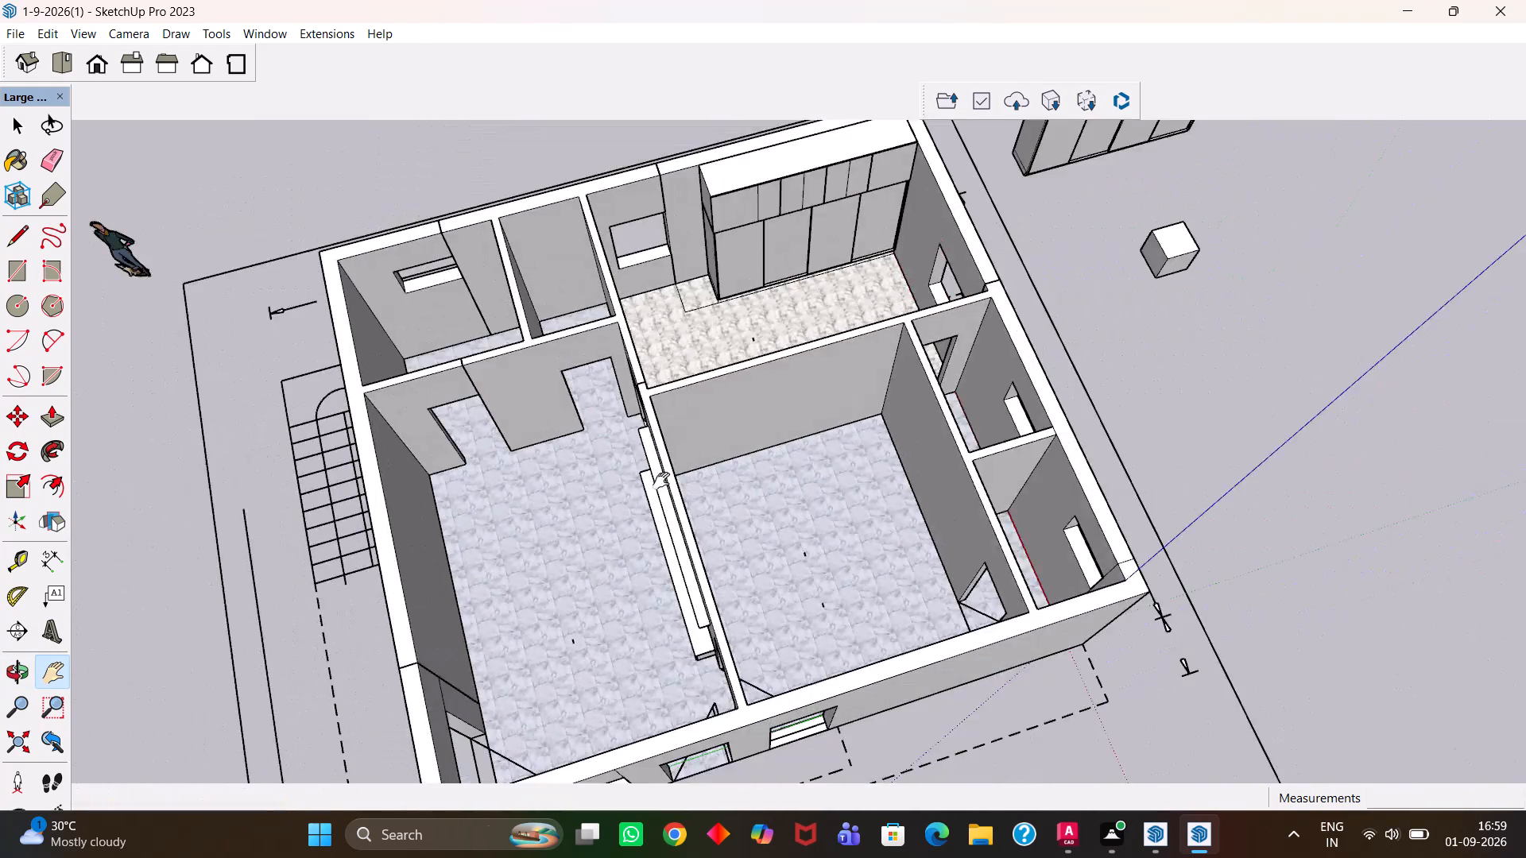
pyautogui.scroll(-2, 661, 481)
pyautogui.scroll(3, 782, 517)
pyautogui.middleClick(797, 523)
pyautogui.moveTo(802, 558); pyautogui.dragTo(833, 531, button='middle')
pyautogui.scroll(1, 784, 564)
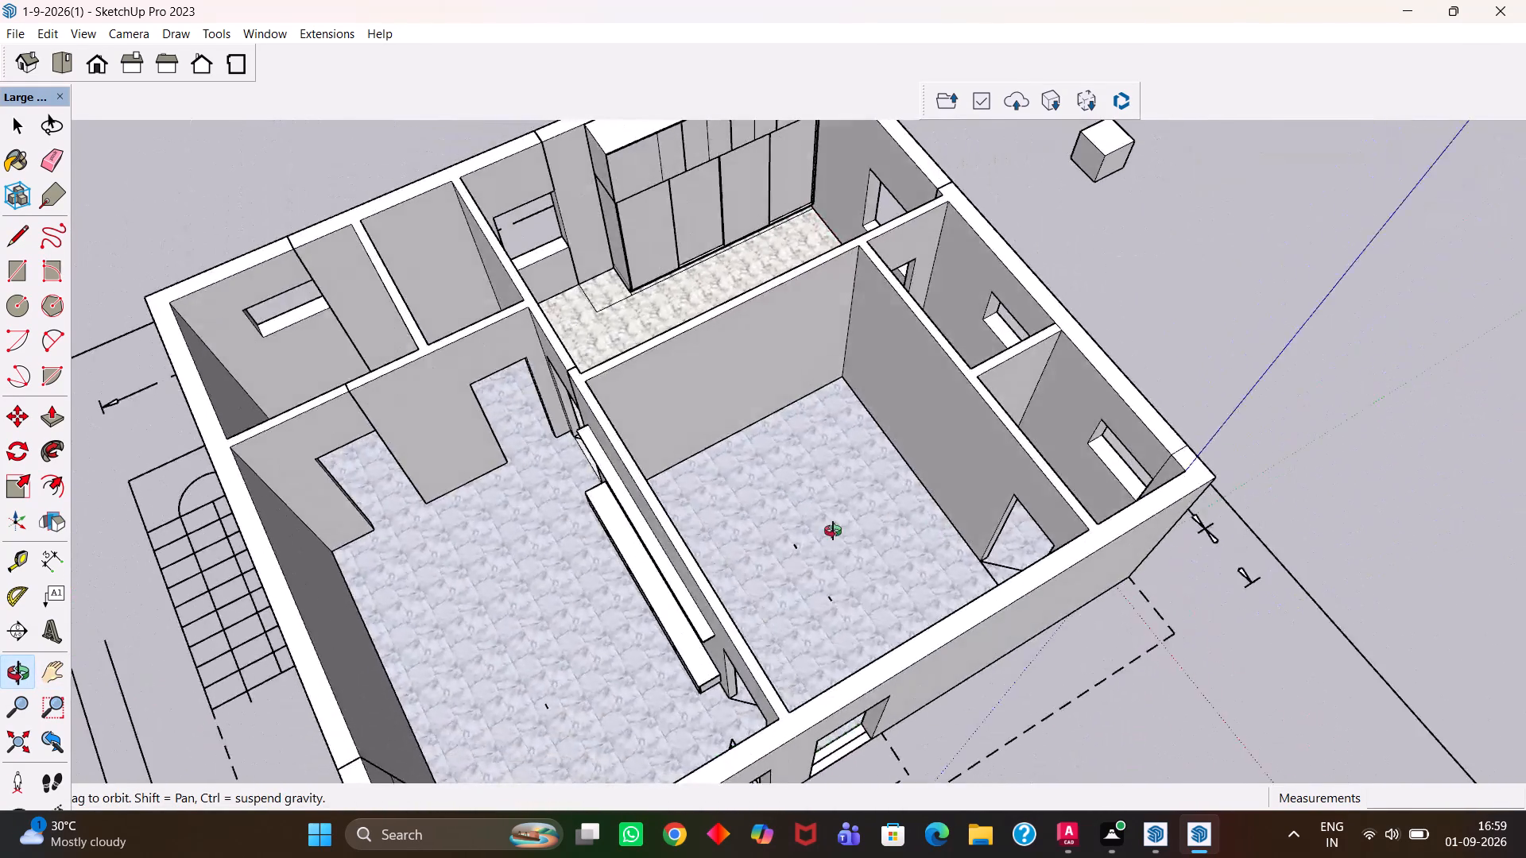
pyautogui.moveTo(833, 531); pyautogui.dragTo(742, 536, button='middle')
# Place a guide on the empty bedroom's floor 2' from the wall shared with the wardrobe room.
pyautogui.scroll(2, 742, 536)
pyautogui.moveTo(783, 482); pyautogui.dragTo(784, 575)
pyautogui.moveTo(794, 570); pyautogui.dragTo(761, 579, button='middle')
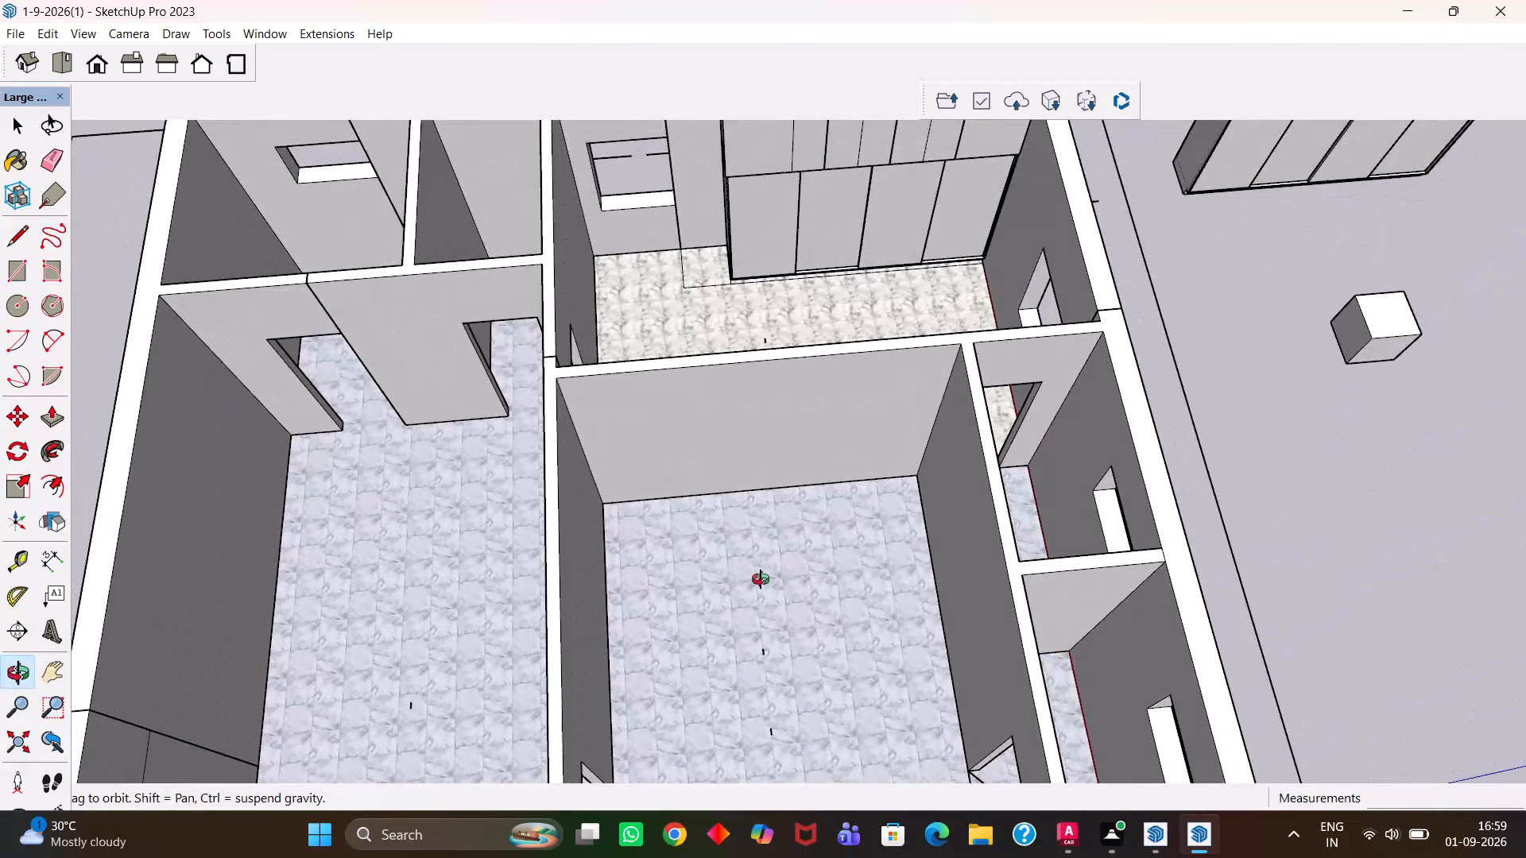
pyautogui.moveTo(761, 579); pyautogui.dragTo(764, 579, button='middle')
pyautogui.scroll(2, 764, 579)
pyautogui.press('t')
pyautogui.click(767, 469)
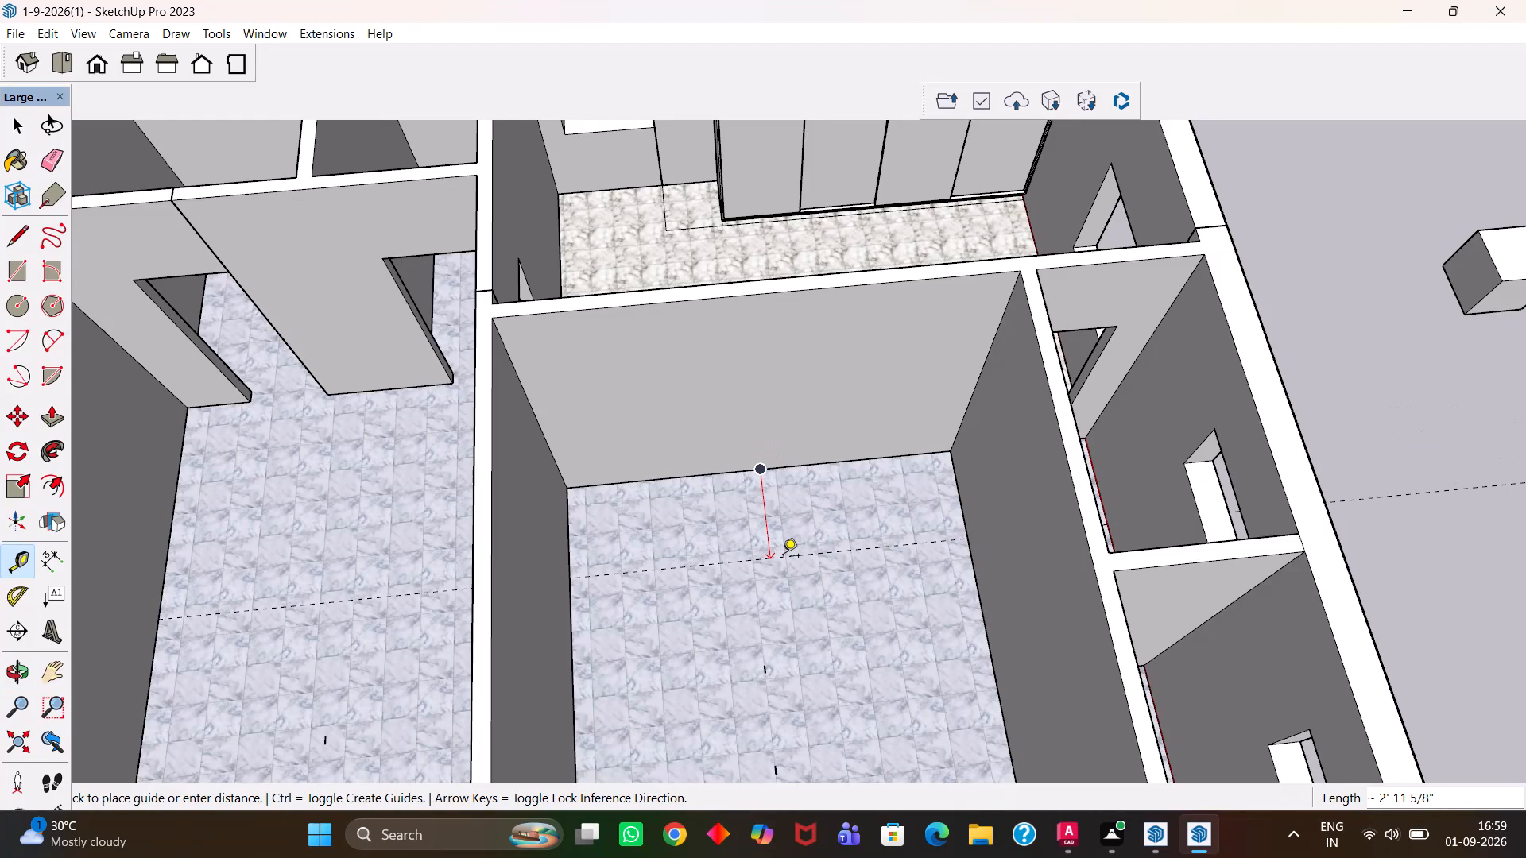
pyautogui.write("2'")
pyautogui.press('Return')
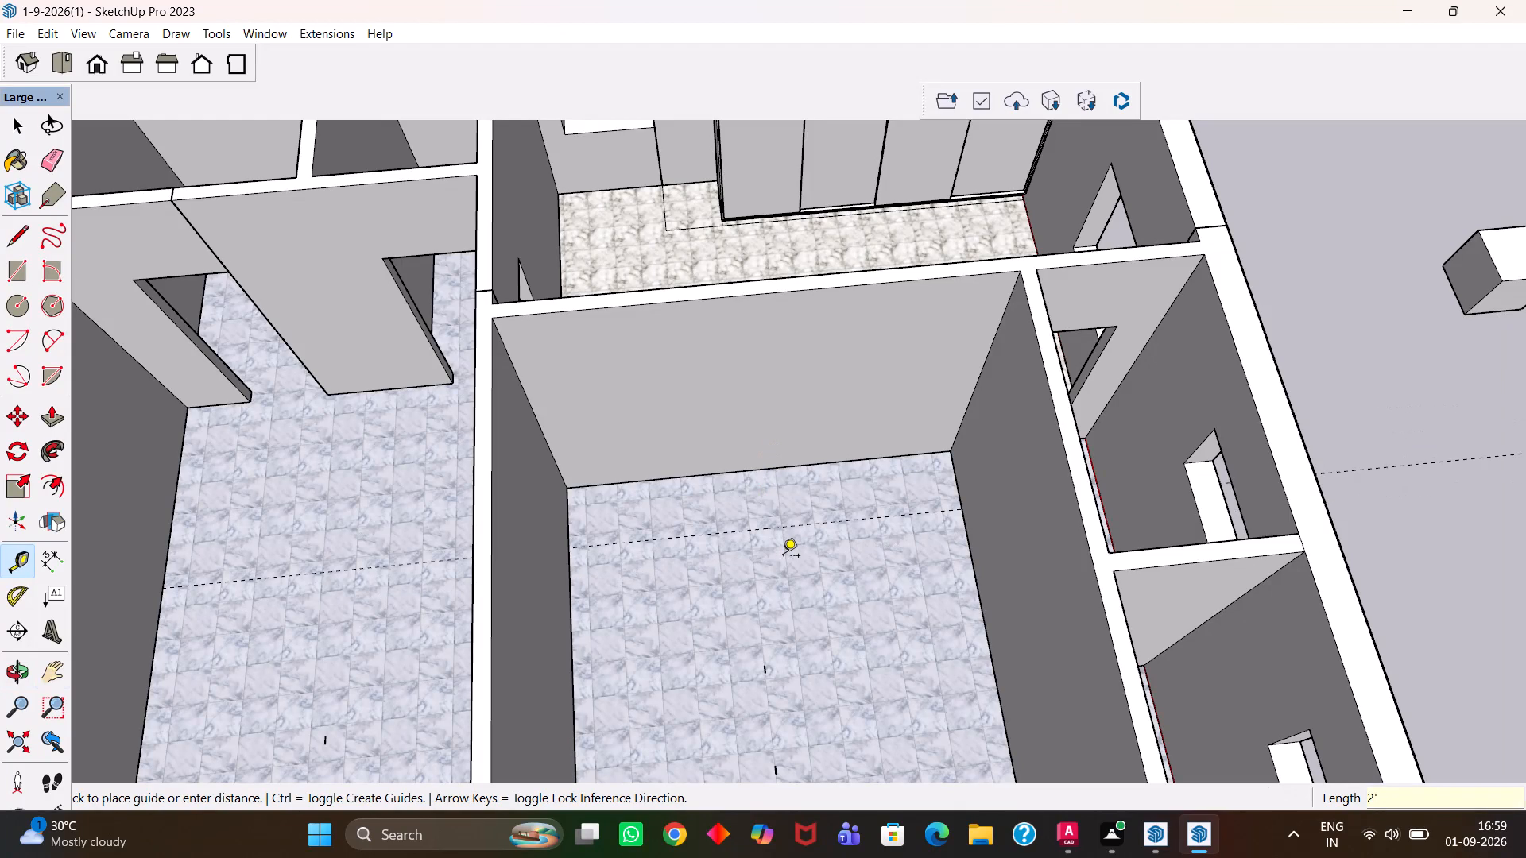
# Draw a floor rectangle about 2' by 12' 2" from the guide's end at the side wall to the opposite back corner.
pyautogui.press('h')
pyautogui.scroll(7, 781, 545)
pyautogui.click(660, 481)
pyautogui.press('r')
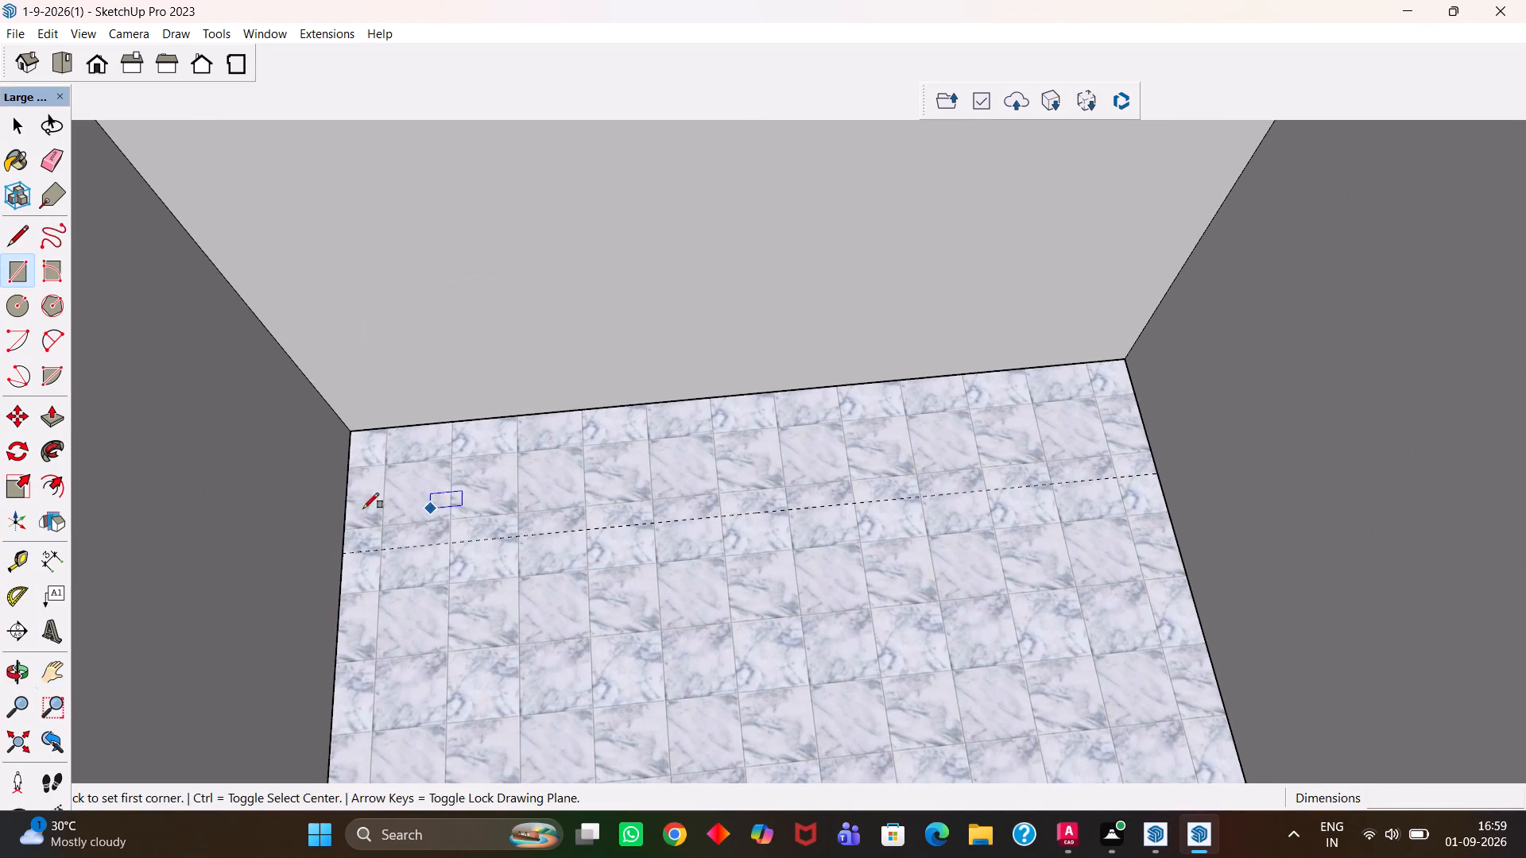
pyautogui.click(337, 556)
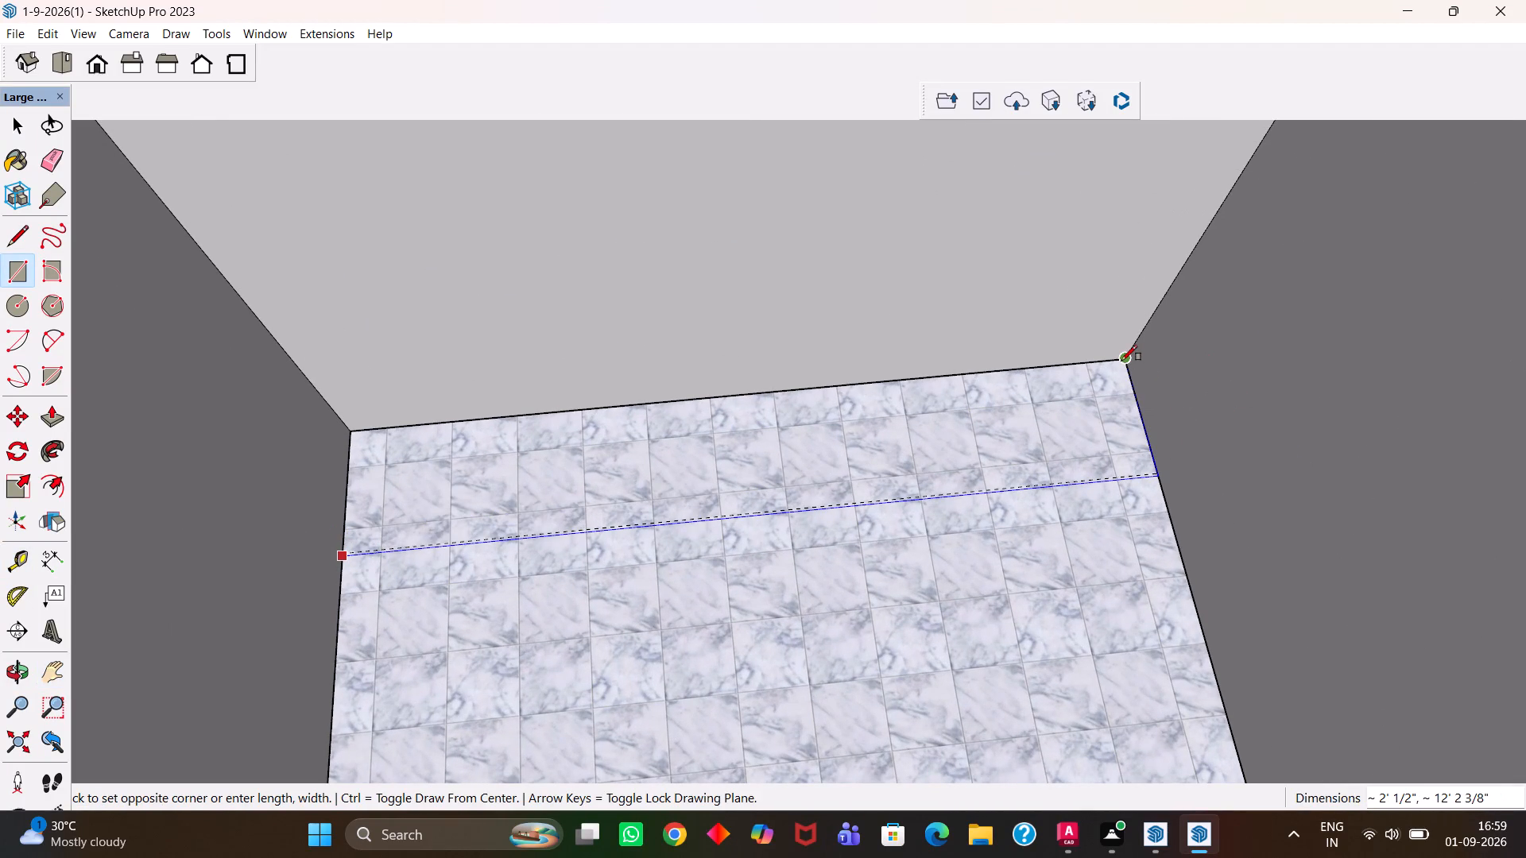
pyautogui.click(1121, 361)
# Move the floor strip's front edge about 1/2" so that it lines up with the guide.
pyautogui.scroll(5, 851, 529)
pyautogui.press('h')
pyautogui.moveTo(1090, 485); pyautogui.dragTo(781, 576)
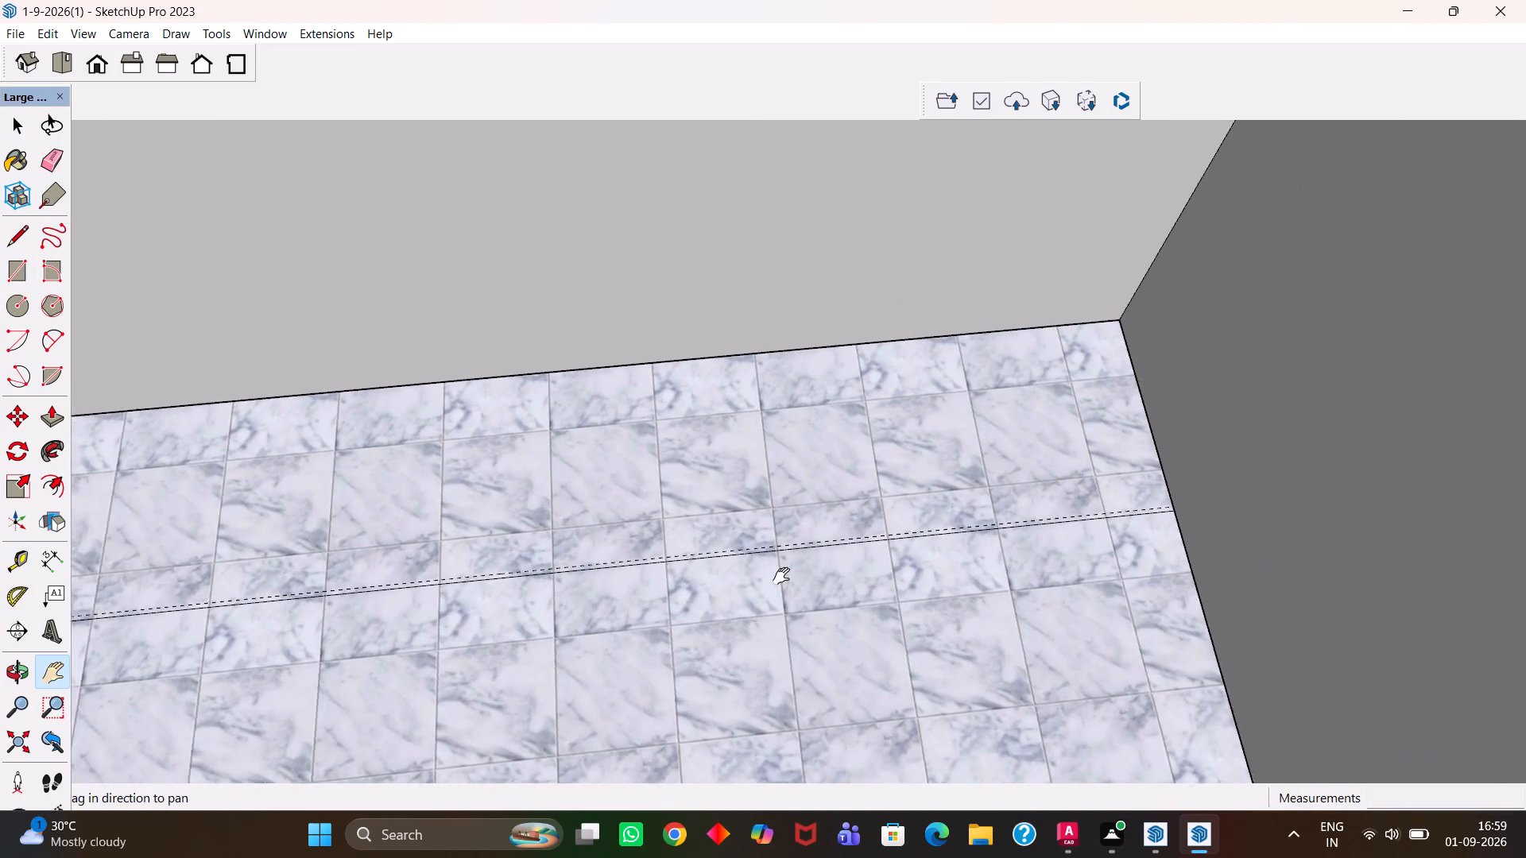
pyautogui.moveTo(781, 576); pyautogui.dragTo(767, 578)
pyautogui.scroll(3, 960, 542)
pyautogui.press('space')
pyautogui.click(1026, 532)
pyautogui.scroll(4, 1039, 532)
pyautogui.press('m')
pyautogui.click(1085, 528)
pyautogui.click(1086, 517)
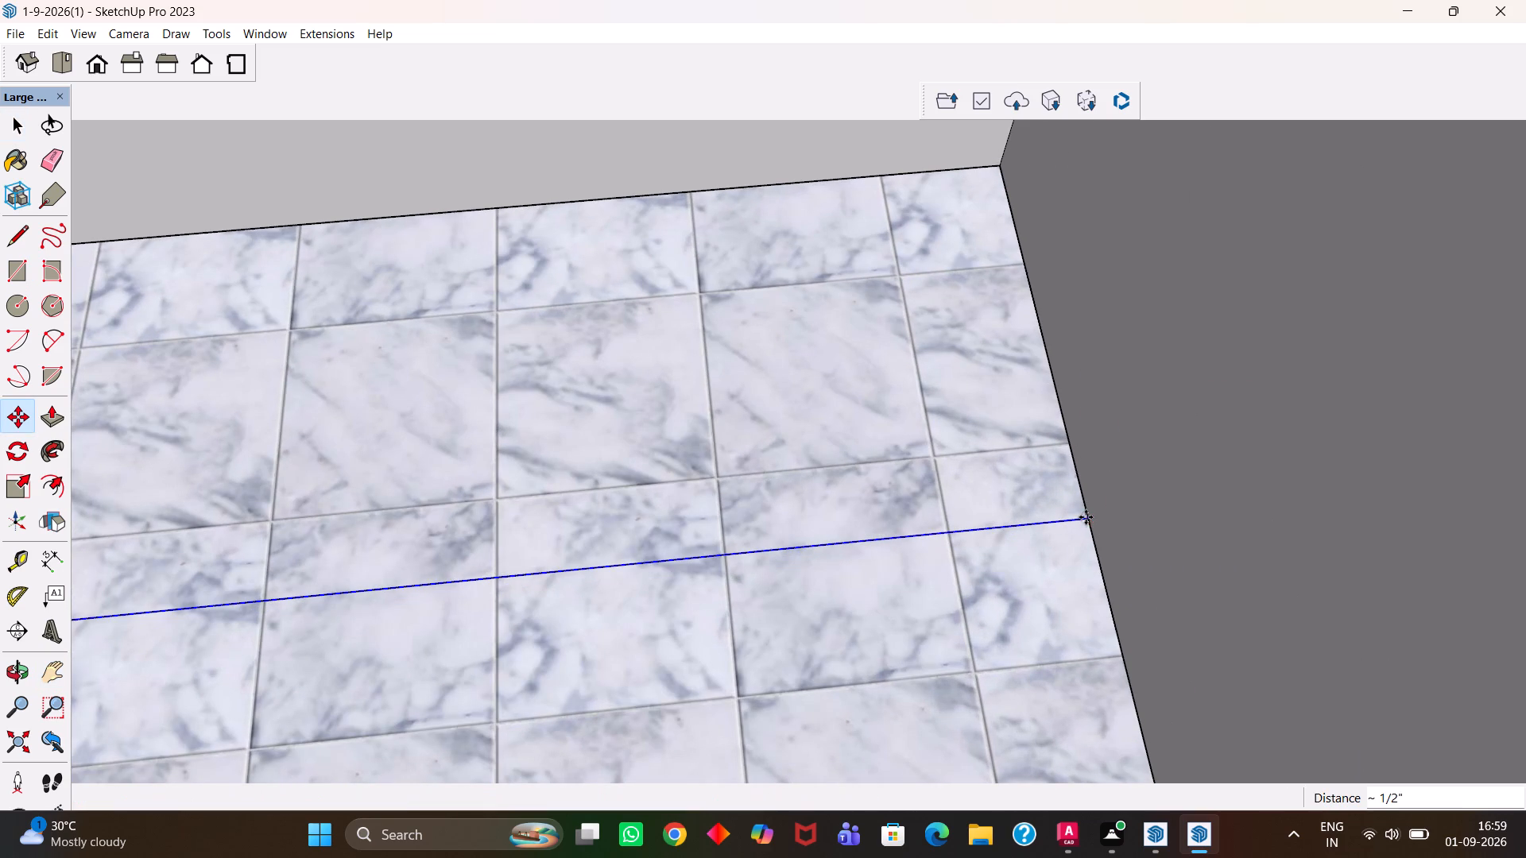
# Copy the floor strip face from the bedroom to the open area outside the house, near the small block.
pyautogui.press('h')
pyautogui.scroll(-19, 957, 504)
pyautogui.press('h')
pyautogui.moveTo(855, 501); pyautogui.dragTo(907, 555)
pyautogui.press('space')
pyautogui.click(887, 535)
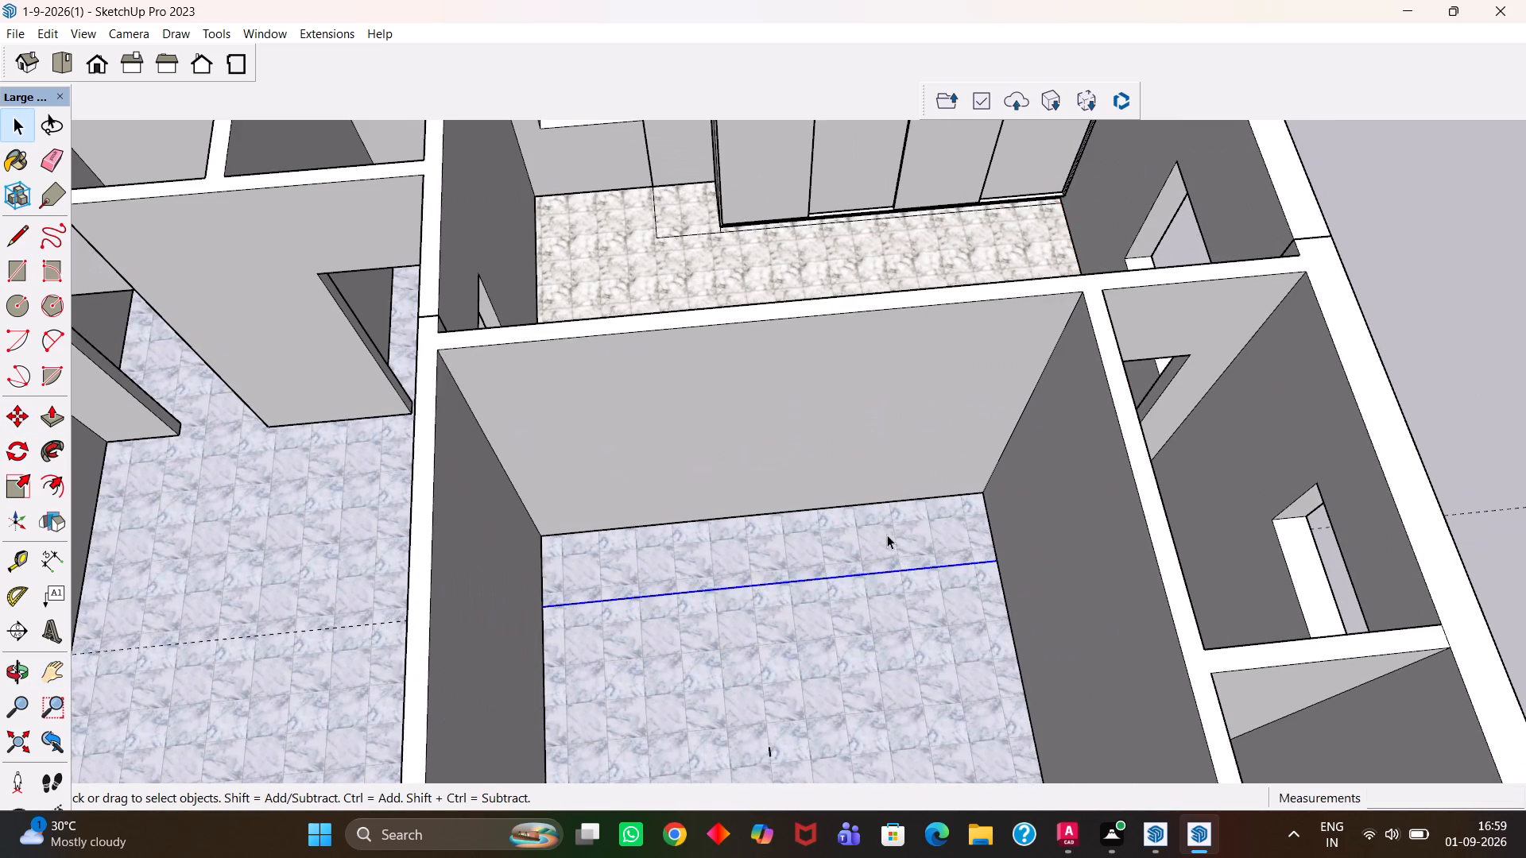
pyautogui.scroll(-7, 886, 535)
pyautogui.press('m')
pyautogui.click(886, 535)
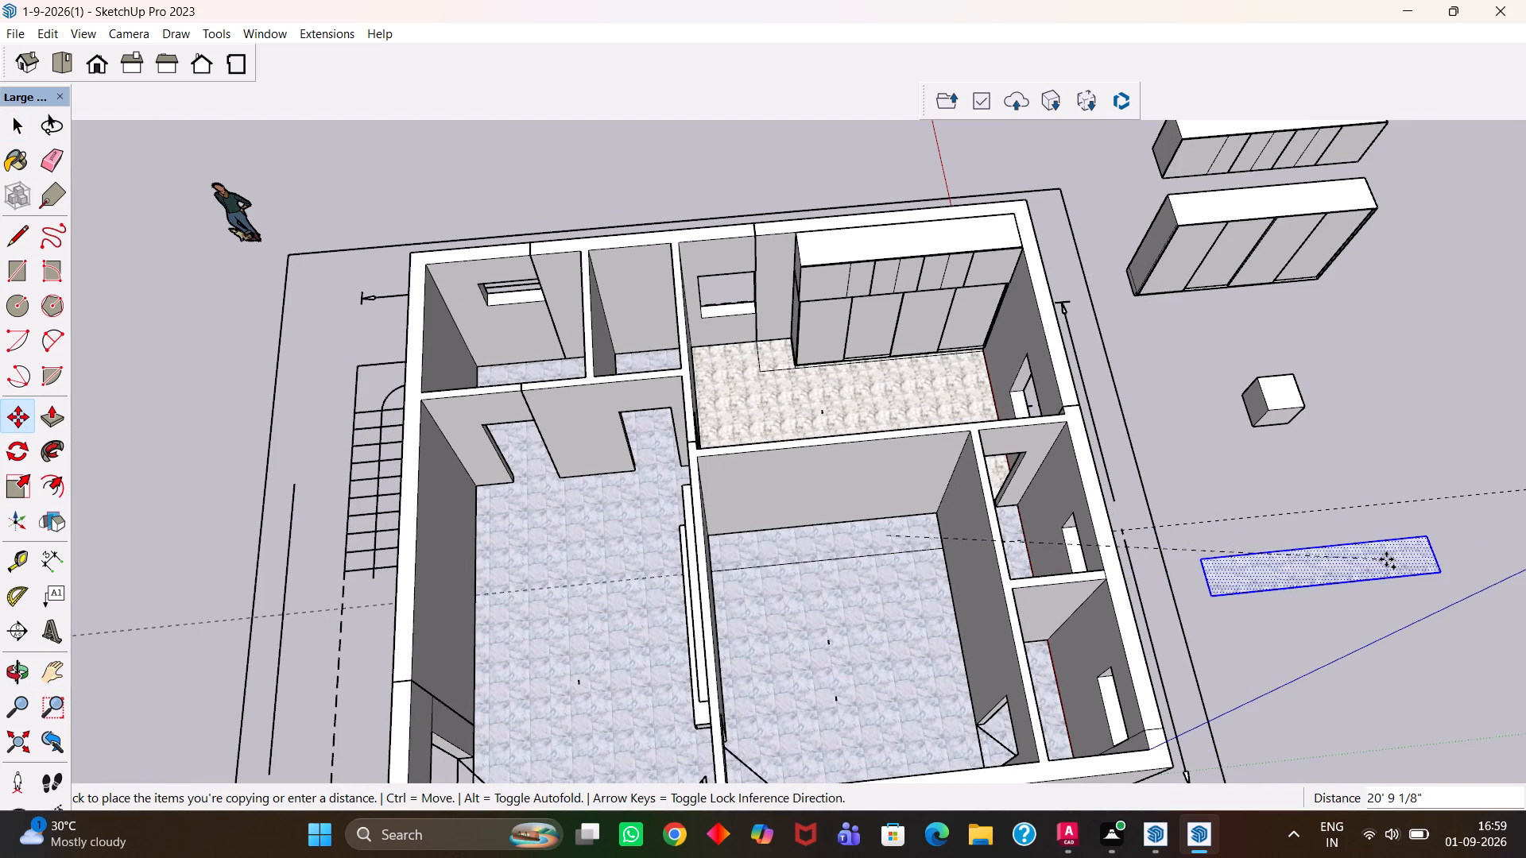
pyautogui.click(1386, 559)
# Paint the copied strip face white with Color M00.
pyautogui.press('h')
pyautogui.scroll(3, 1386, 559)
pyautogui.moveTo(1369, 562); pyautogui.dragTo(992, 566)
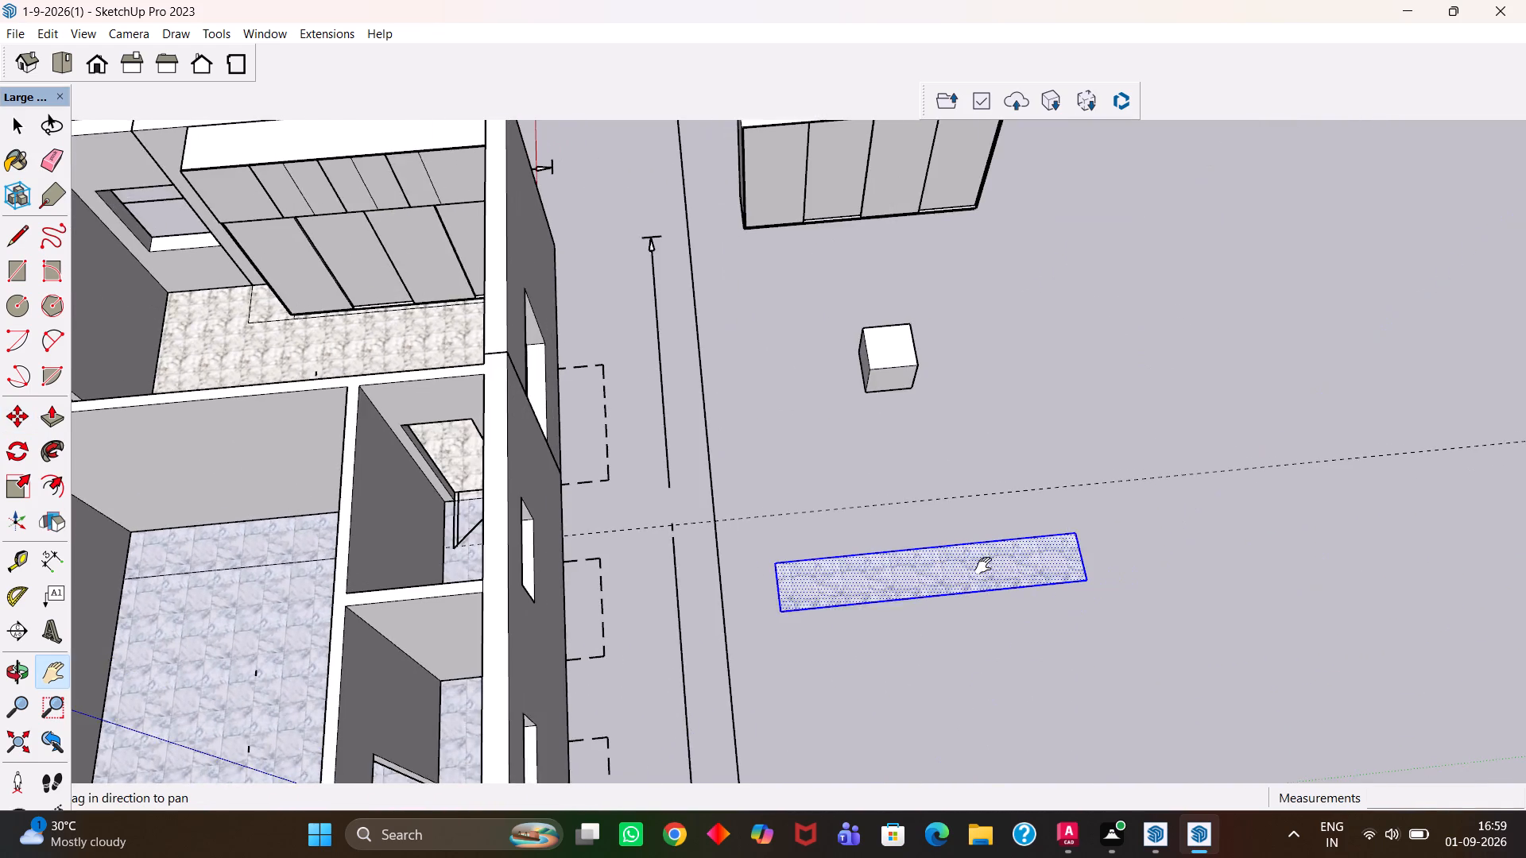
pyautogui.scroll(4, 983, 566)
pyautogui.press('b')
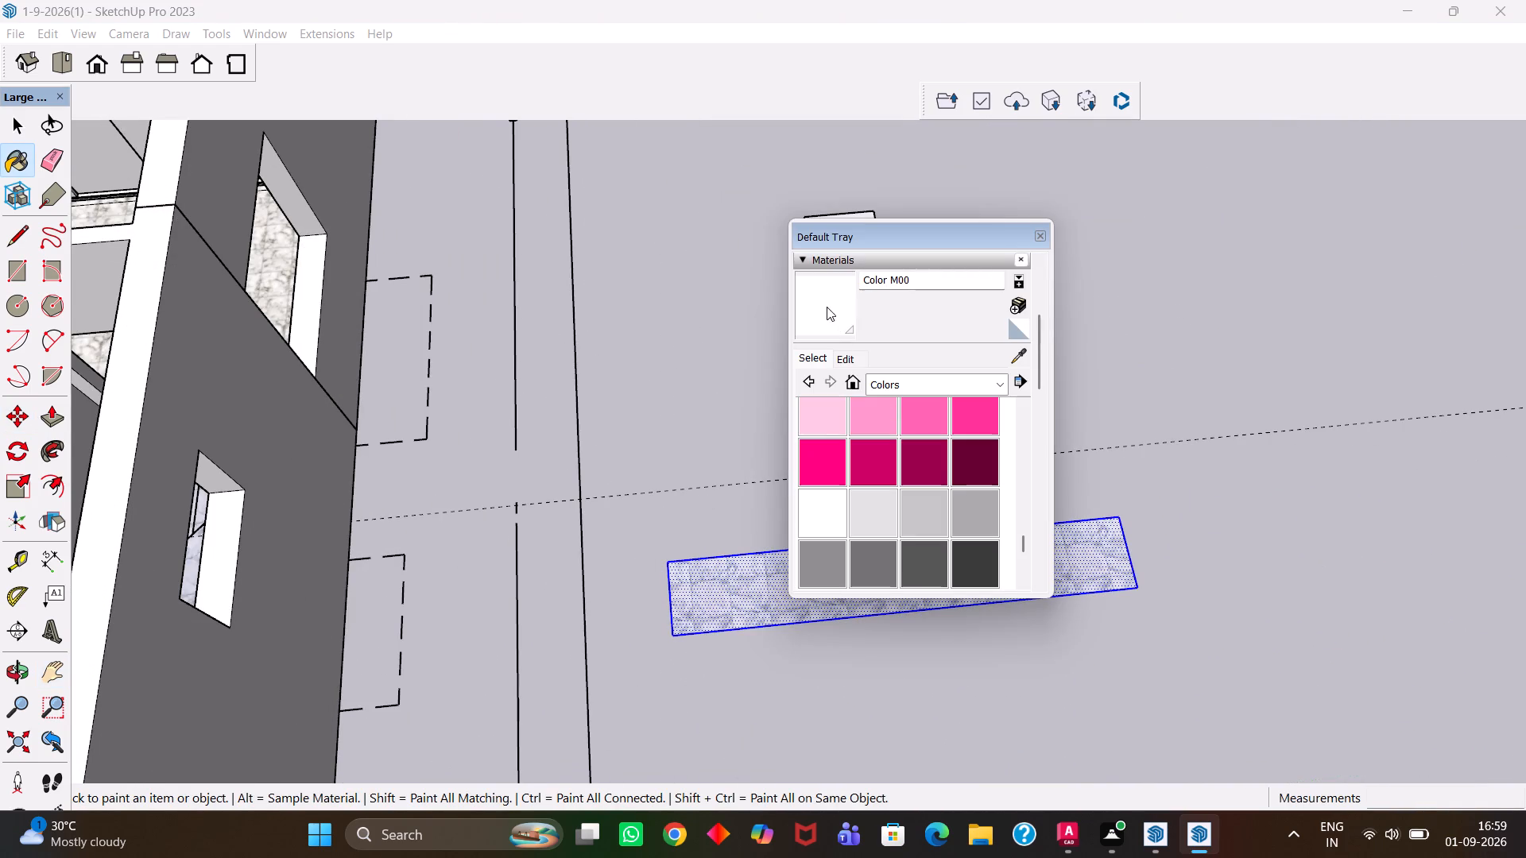
pyautogui.click(827, 307)
pyautogui.click(734, 616)
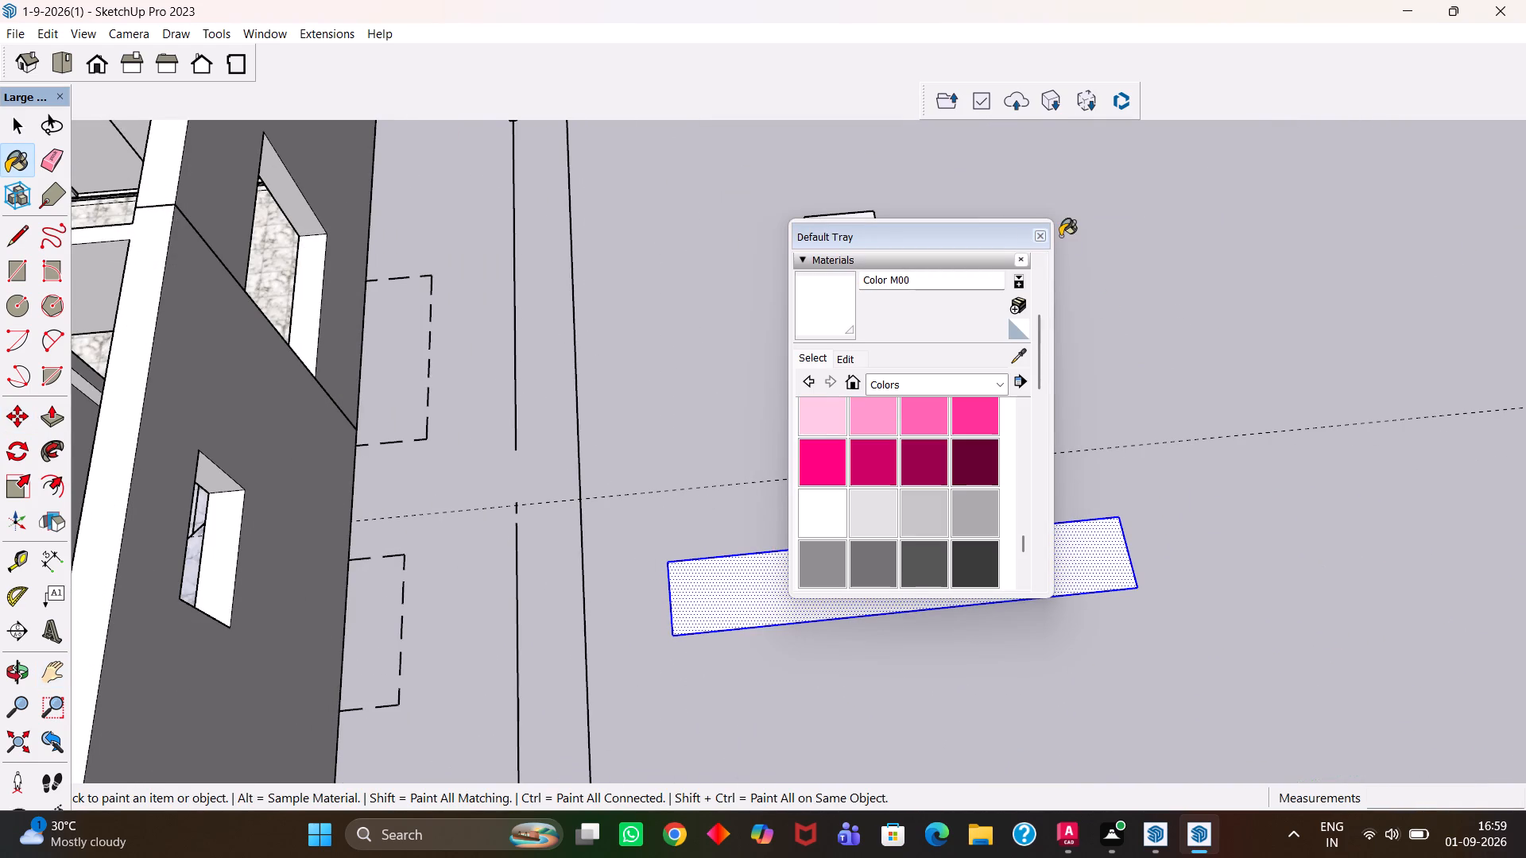
pyautogui.click(1042, 234)
# Push/Pull the white strip face up 7' into a wardrobe block.
pyautogui.press('p')
pyautogui.click(845, 584)
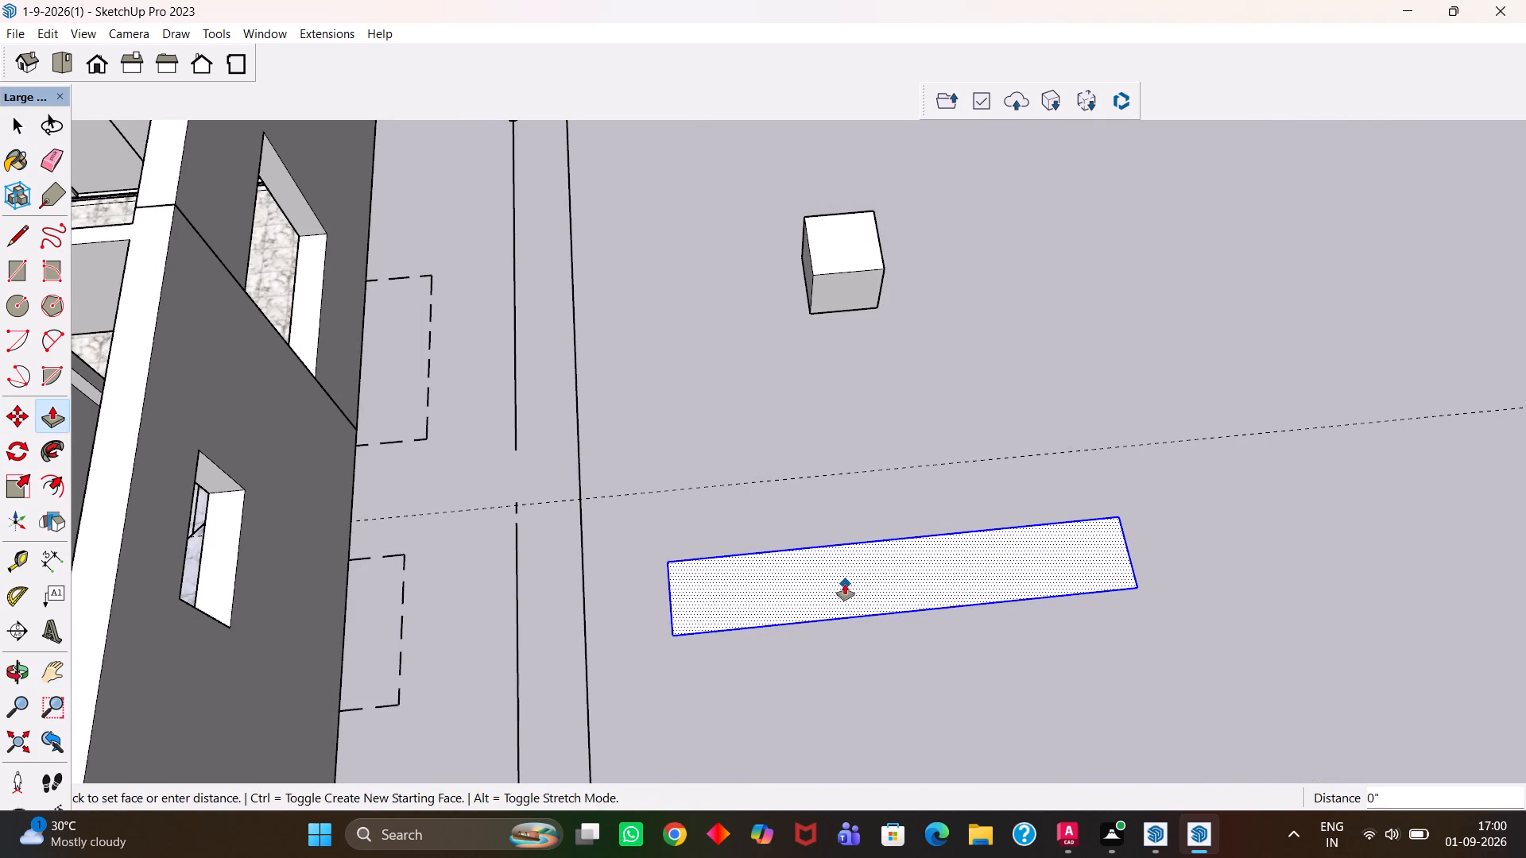
pyautogui.hotkey('ctrl', 'z')
pyautogui.click(830, 588)
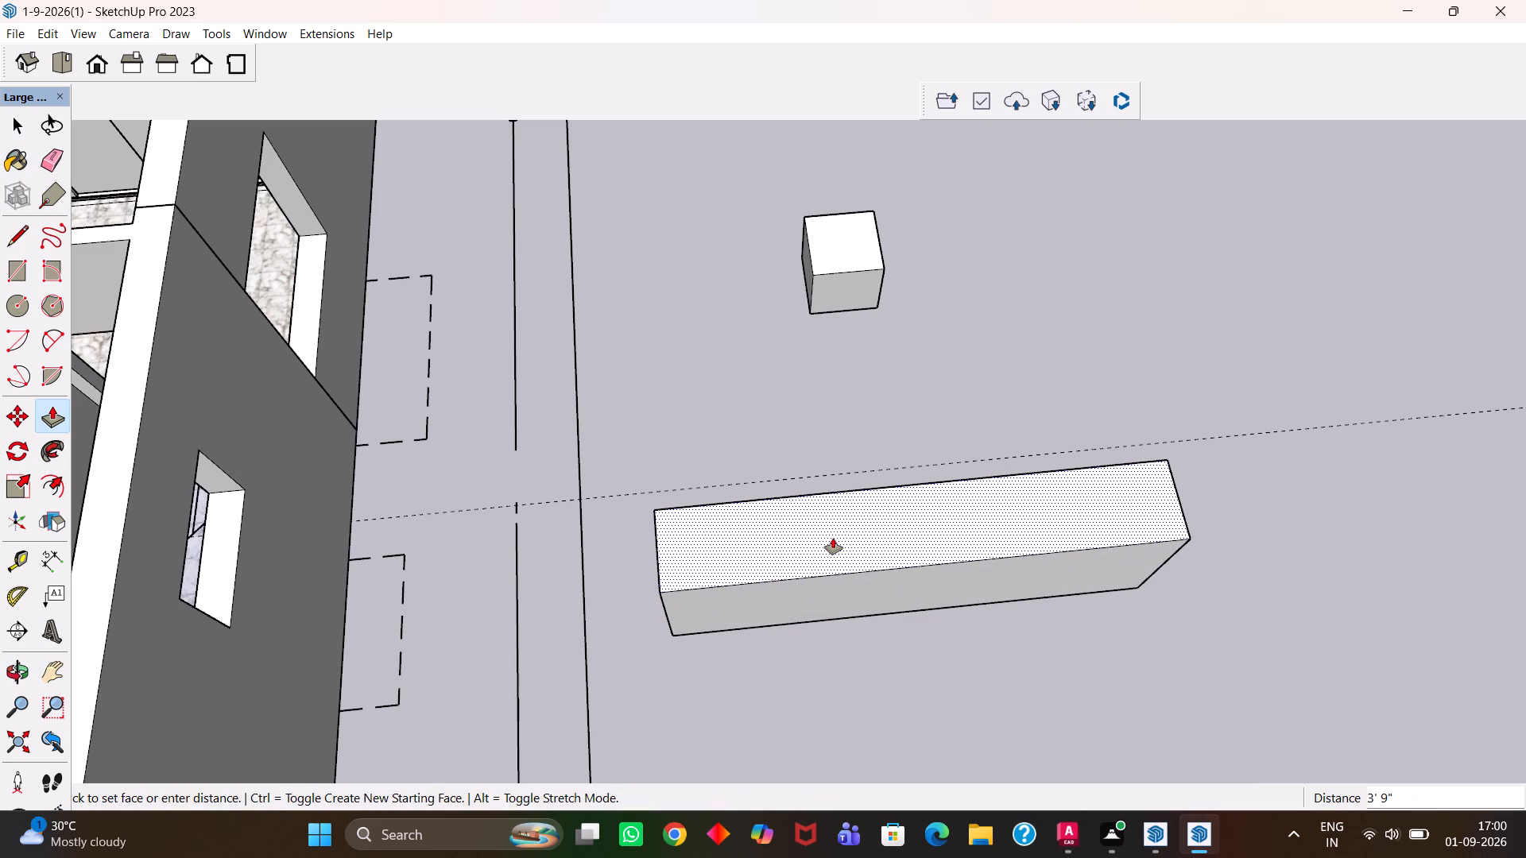
pyautogui.write("7'")
pyautogui.press('Return')
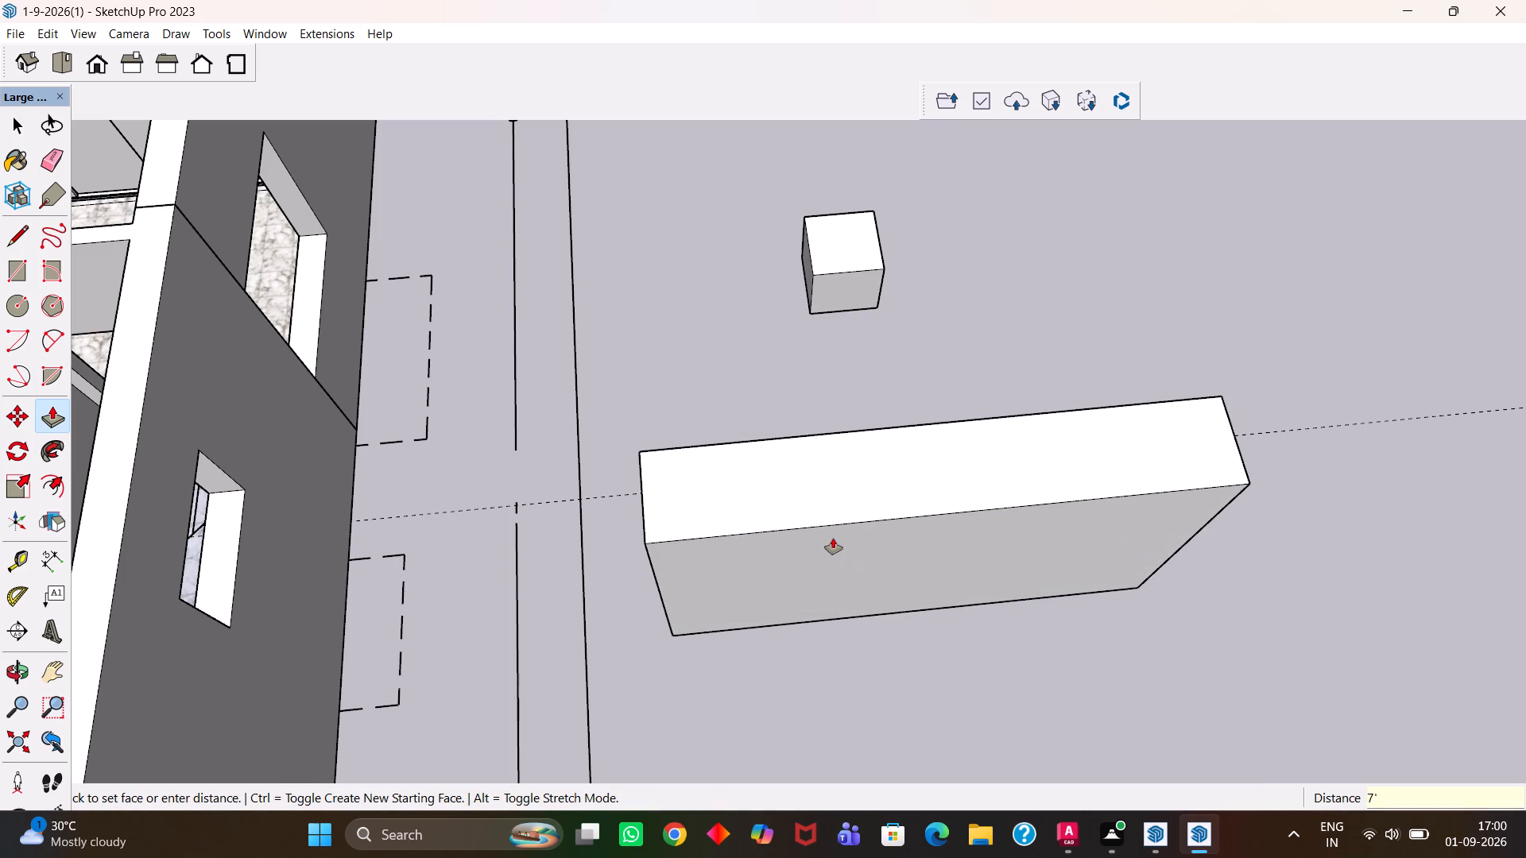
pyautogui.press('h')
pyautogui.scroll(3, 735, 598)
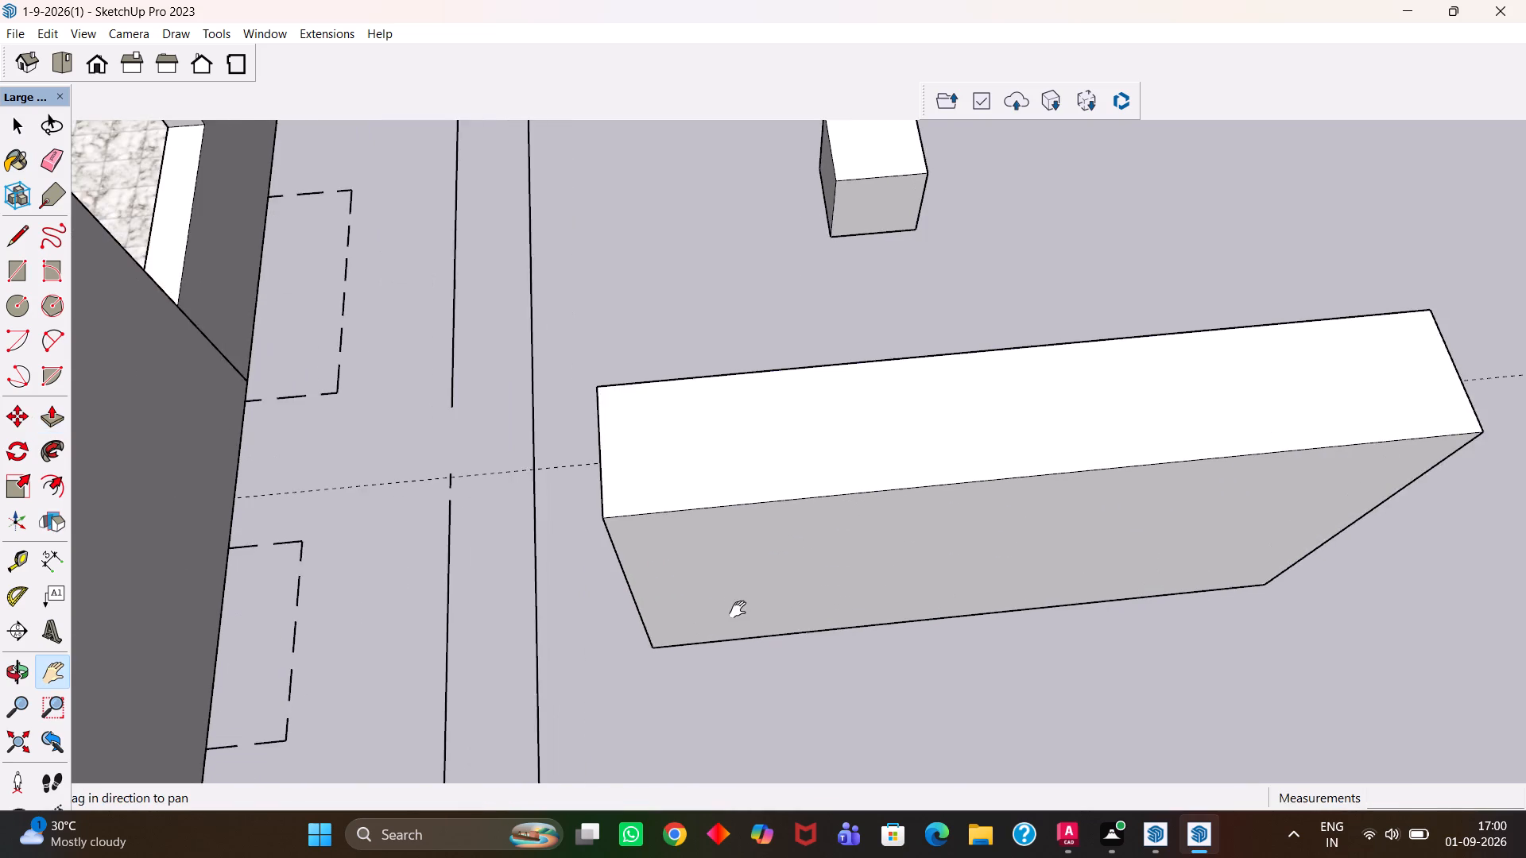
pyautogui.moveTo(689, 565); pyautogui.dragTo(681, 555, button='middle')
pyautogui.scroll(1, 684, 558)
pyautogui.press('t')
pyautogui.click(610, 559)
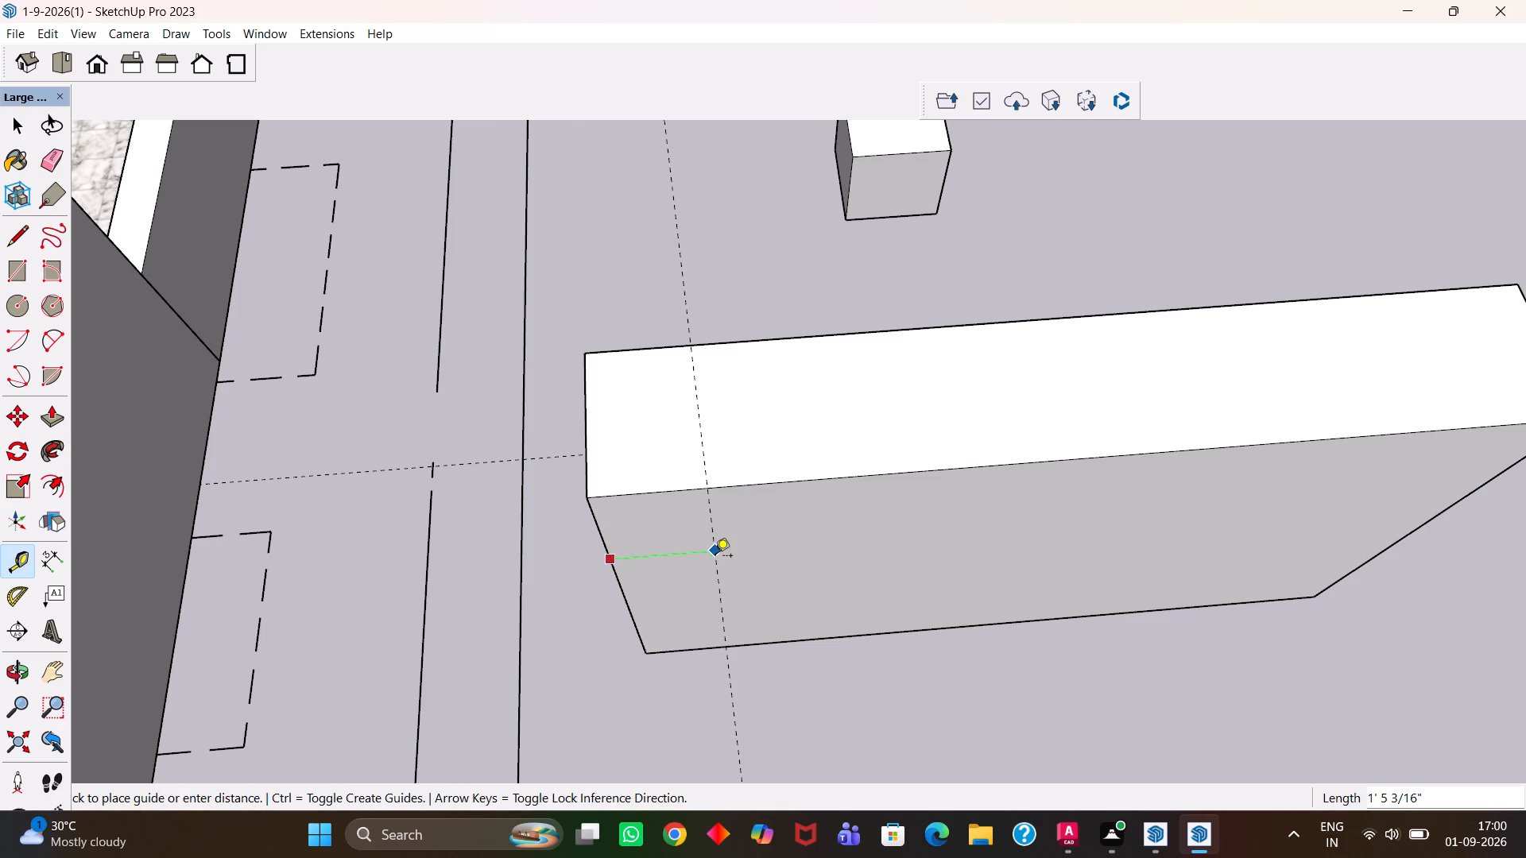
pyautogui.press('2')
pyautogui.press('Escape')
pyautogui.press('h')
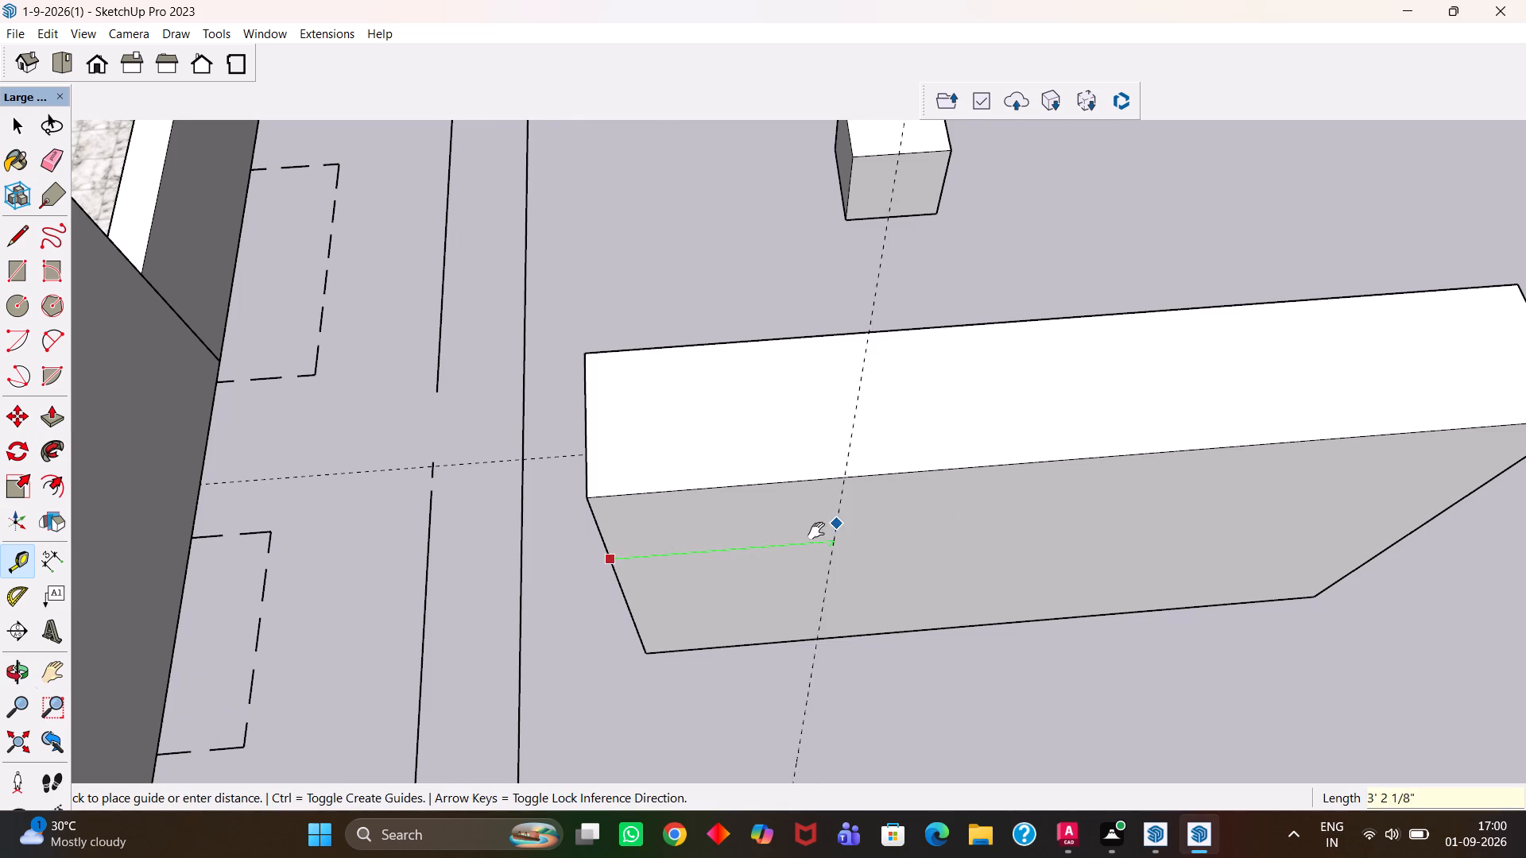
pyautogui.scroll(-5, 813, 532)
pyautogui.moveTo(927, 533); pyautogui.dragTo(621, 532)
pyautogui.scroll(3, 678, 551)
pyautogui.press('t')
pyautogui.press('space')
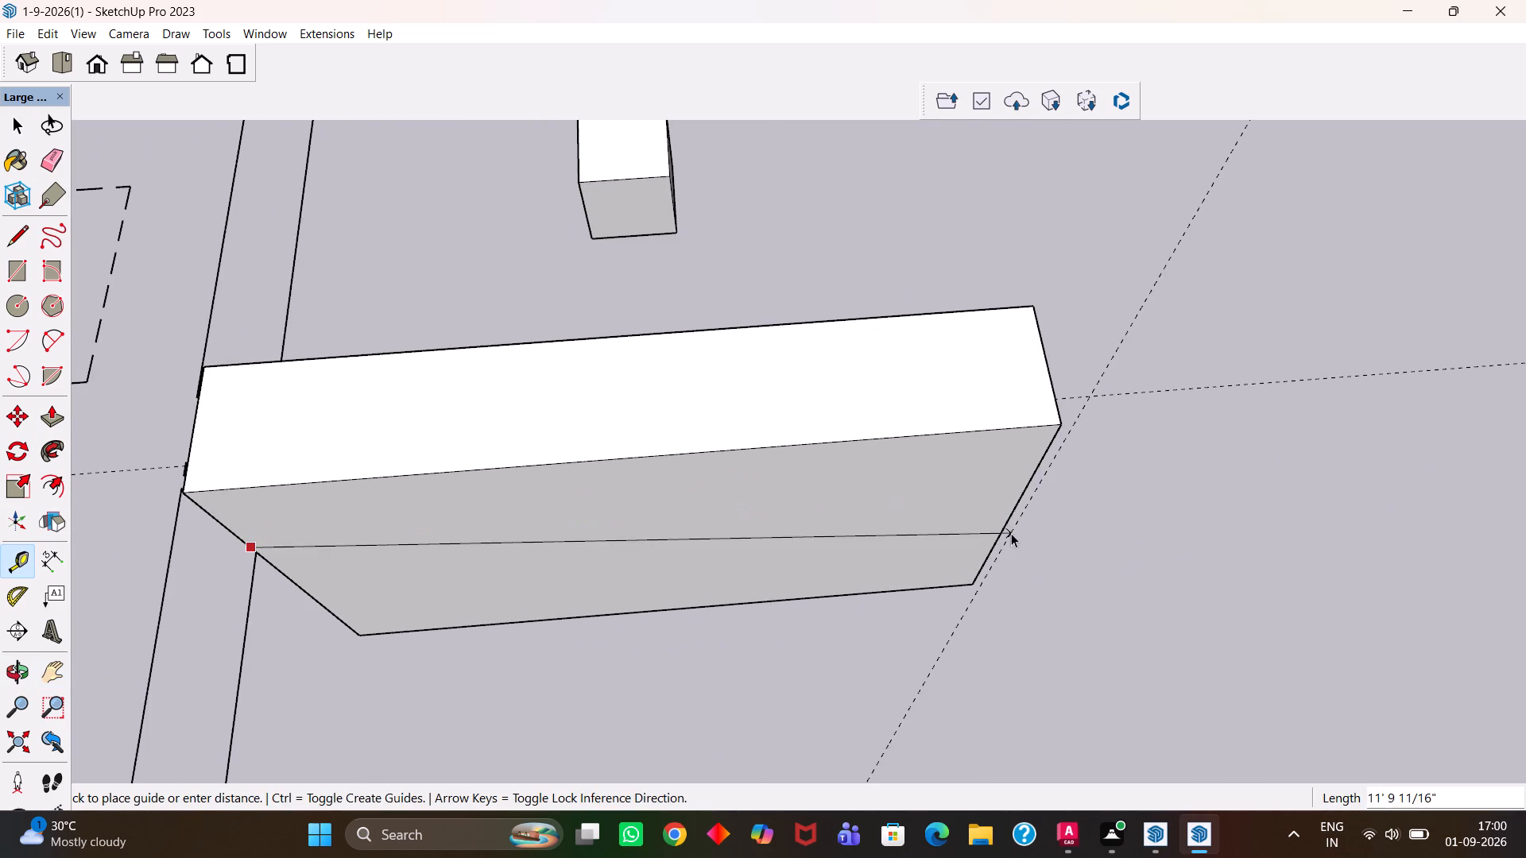
# Place a vertical guide on the wardrobe block's front face, 2' in from the side edge farthest from the house.
pyautogui.write('t')
pyautogui.scroll(2, 1011, 533)
pyautogui.click(1017, 508)
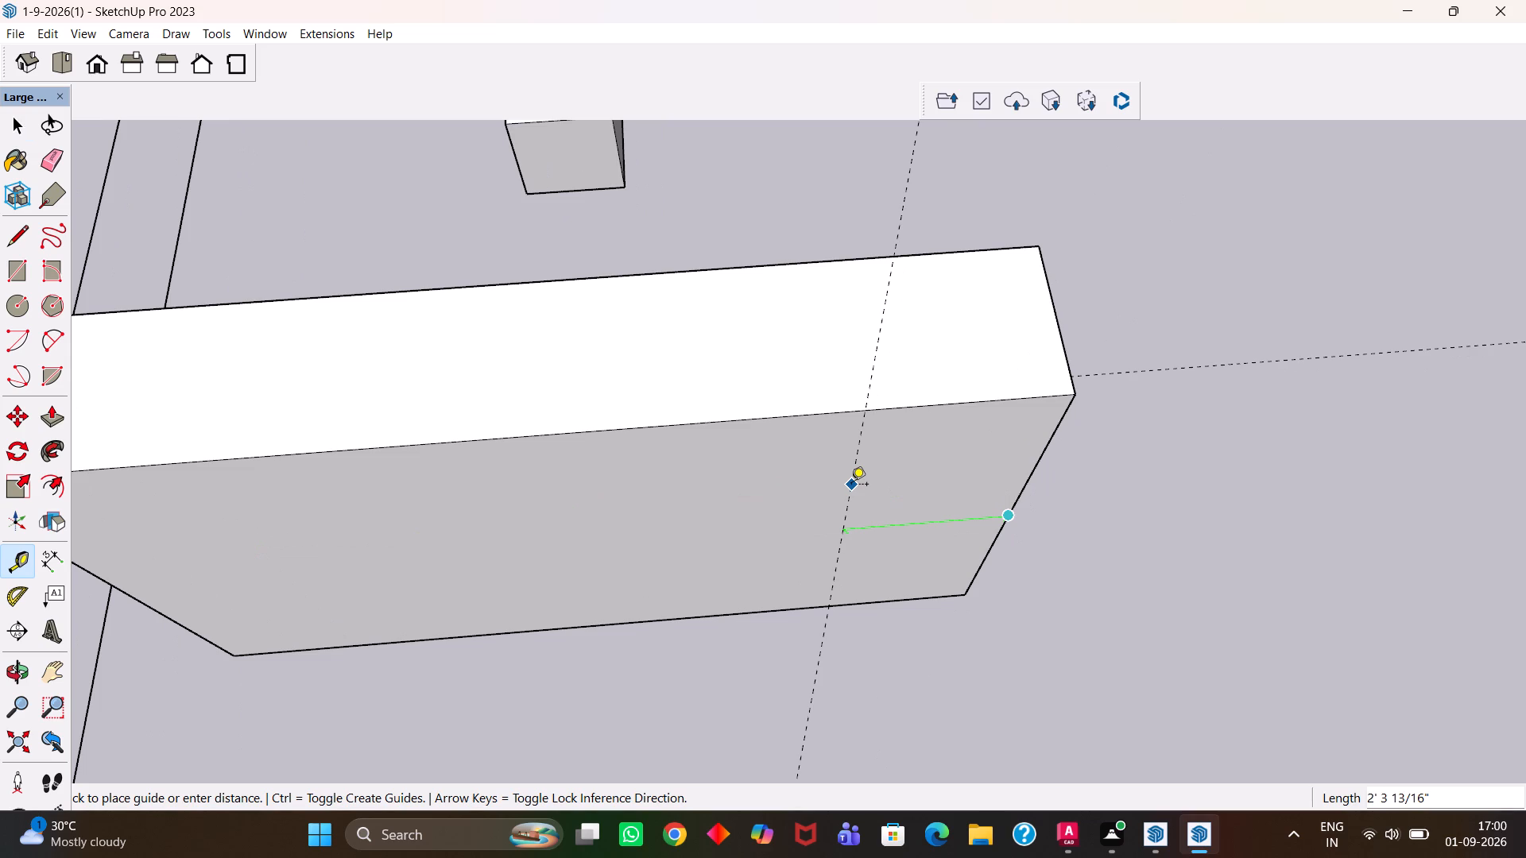
pyautogui.write("2'")
pyautogui.press('Return')
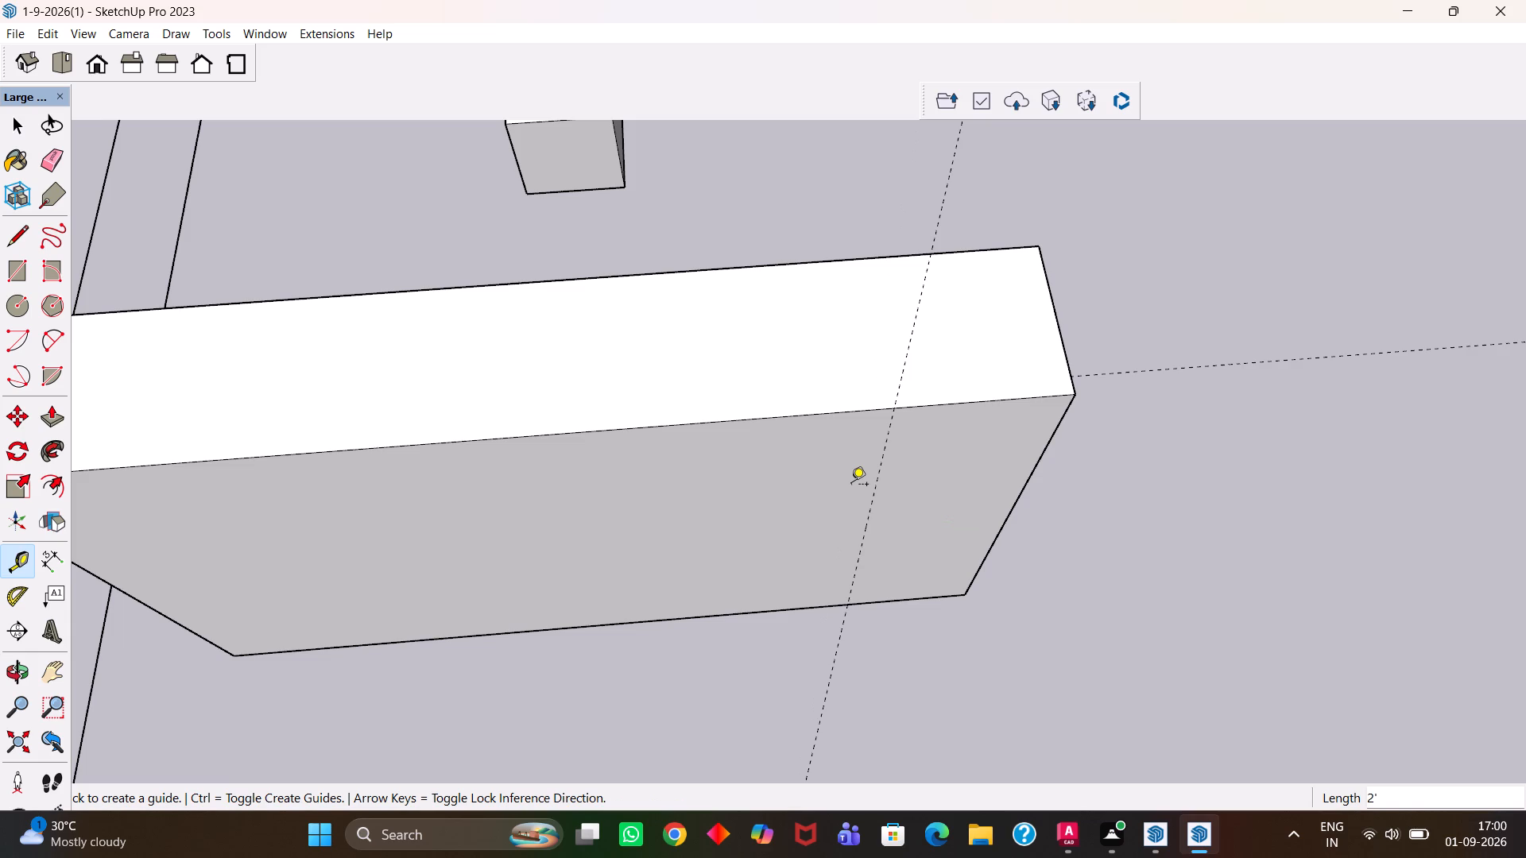
# Place a horizontal guide 4" above the bottom edge of the wardrobe block's front face.
pyautogui.press('h')
pyautogui.scroll(1, 850, 489)
pyautogui.scroll(2, 876, 572)
pyautogui.moveTo(882, 583); pyautogui.dragTo(877, 572, button='middle')
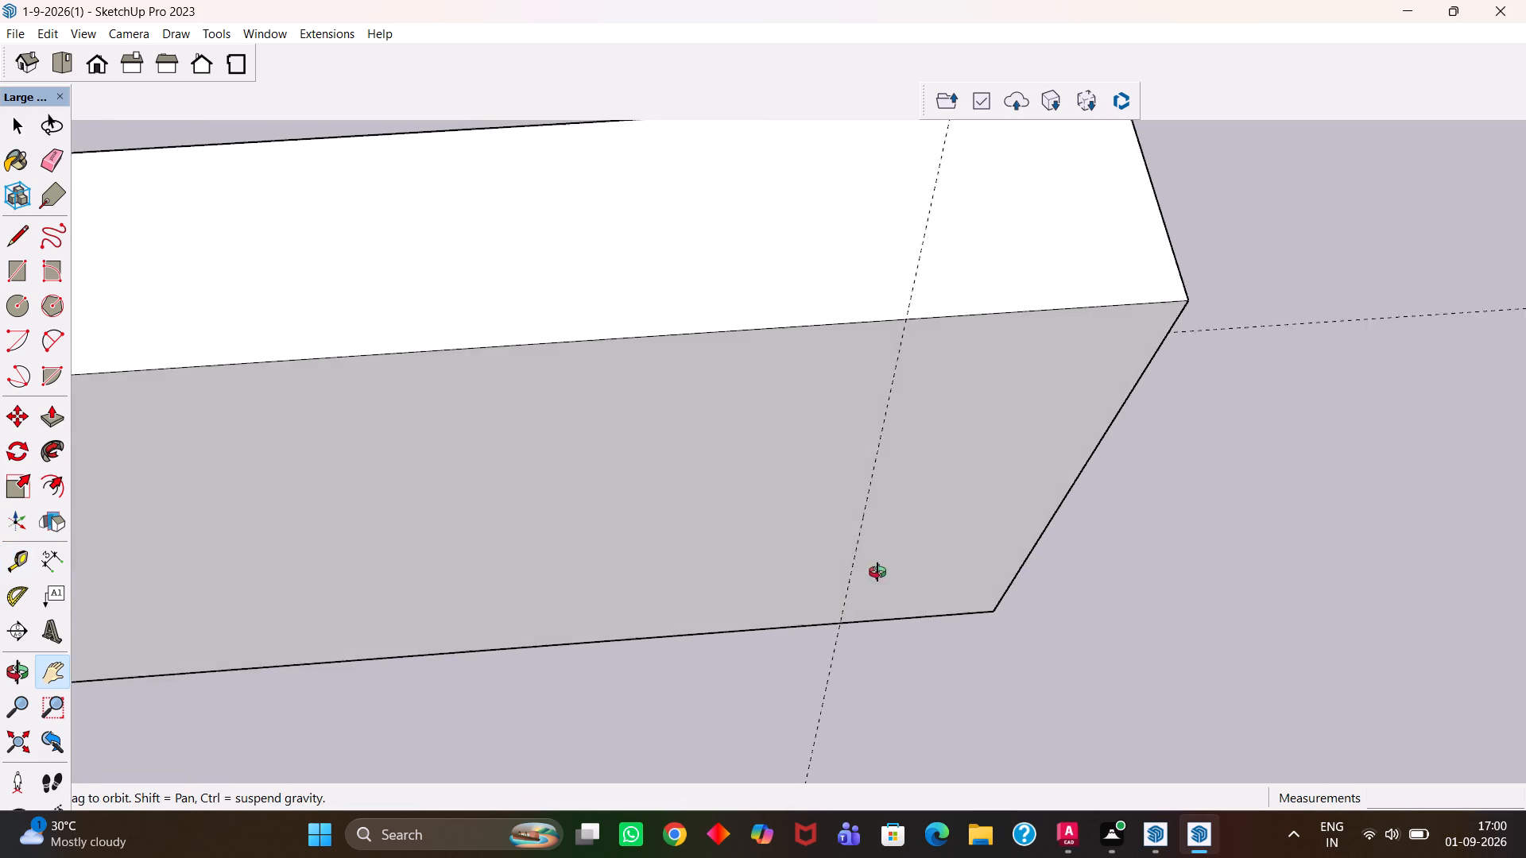
pyautogui.moveTo(877, 572); pyautogui.dragTo(872, 485, button='middle')
pyautogui.scroll(1, 872, 485)
pyautogui.scroll(1, 838, 552)
pyautogui.press('t')
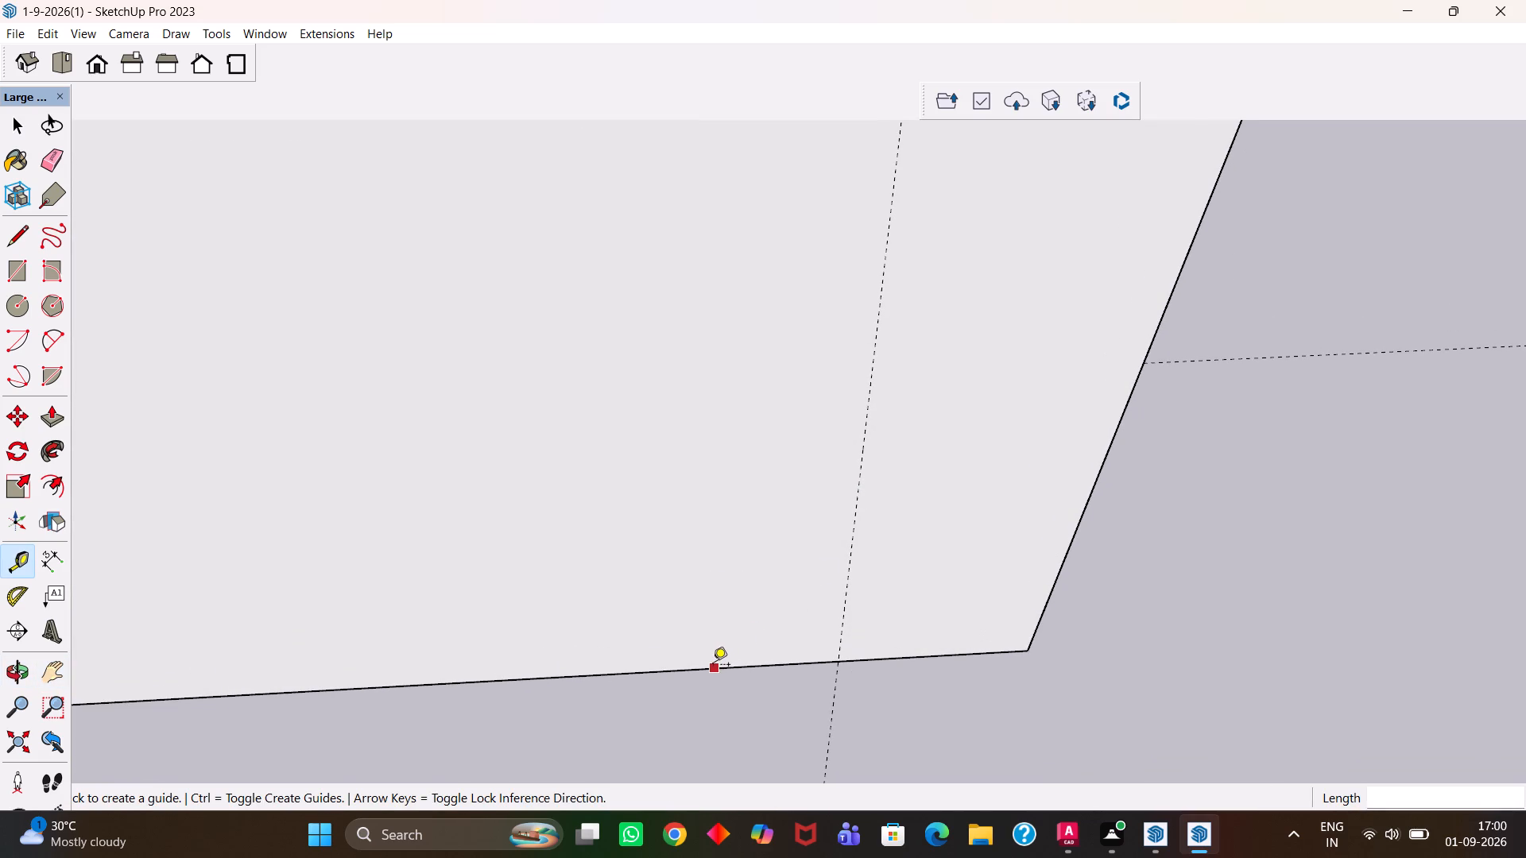
pyautogui.click(713, 666)
pyautogui.write('4"')
pyautogui.press('Return')
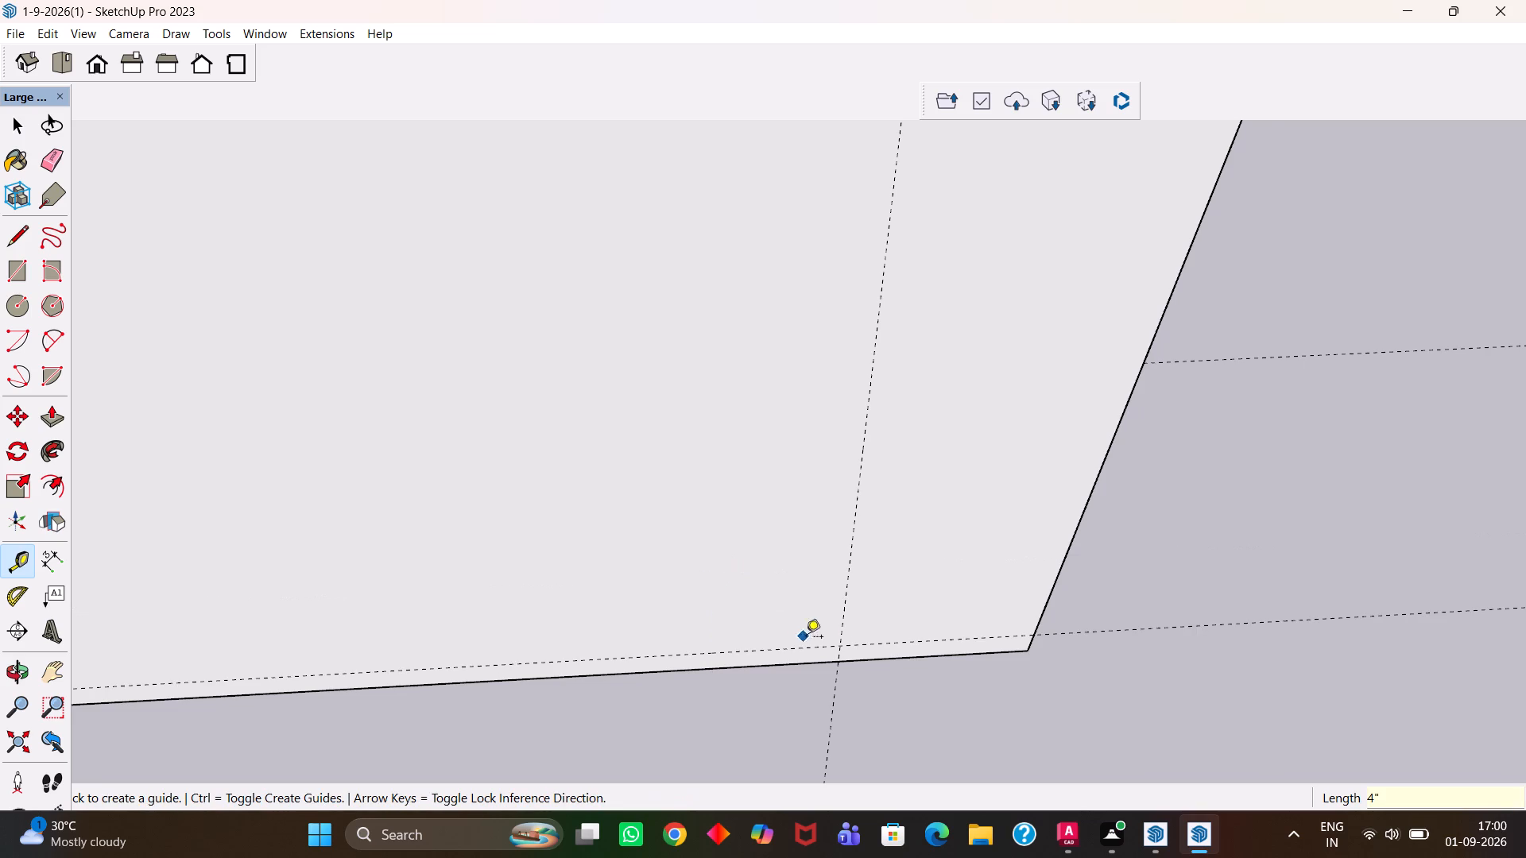
# Copy the front face's bottom edge up onto the 4" guide.
pyautogui.scroll(3, 835, 654)
pyautogui.press('space')
pyautogui.click(961, 656)
pyautogui.scroll(3, 999, 660)
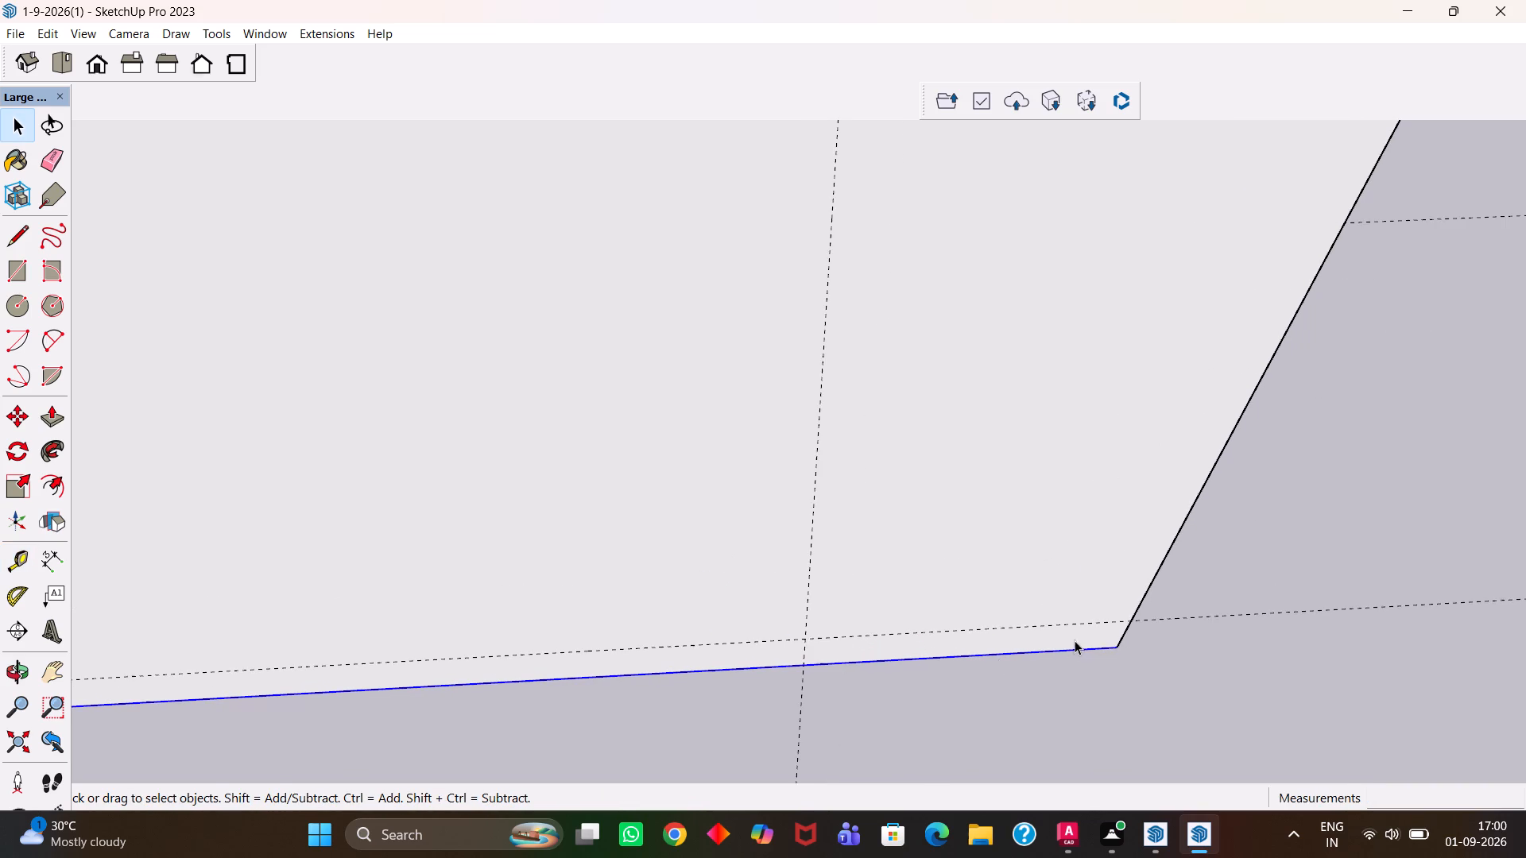
pyautogui.press('m')
pyautogui.click(1135, 647)
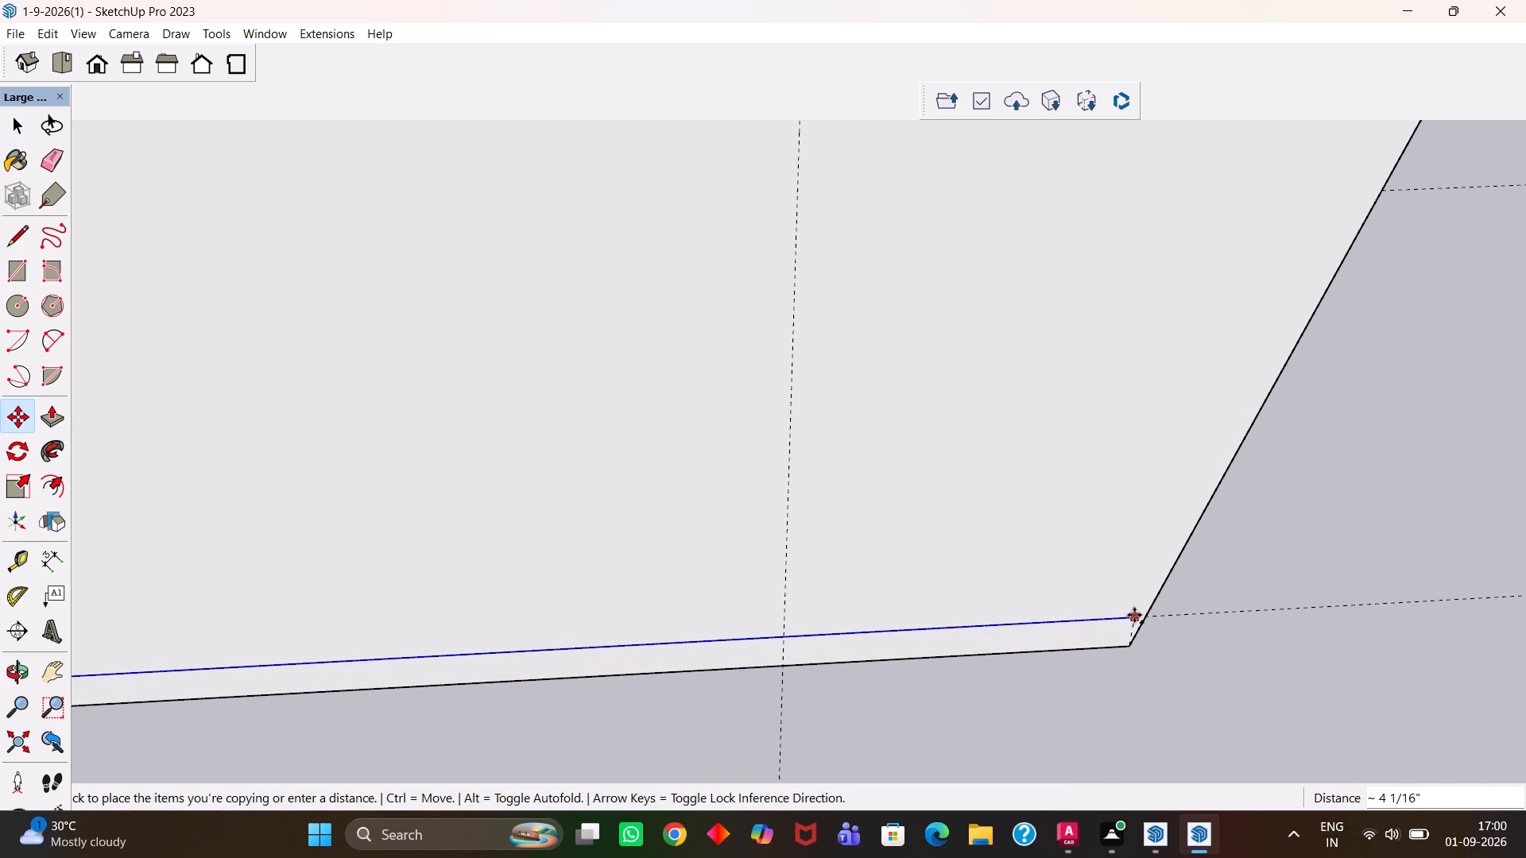
pyautogui.click(1134, 615)
# Draw a vertical line along the 2' guide from the copied bottom line to the front face's top edge.
pyautogui.scroll(-5, 1133, 614)
pyautogui.scroll(2, 1022, 613)
pyautogui.press('l')
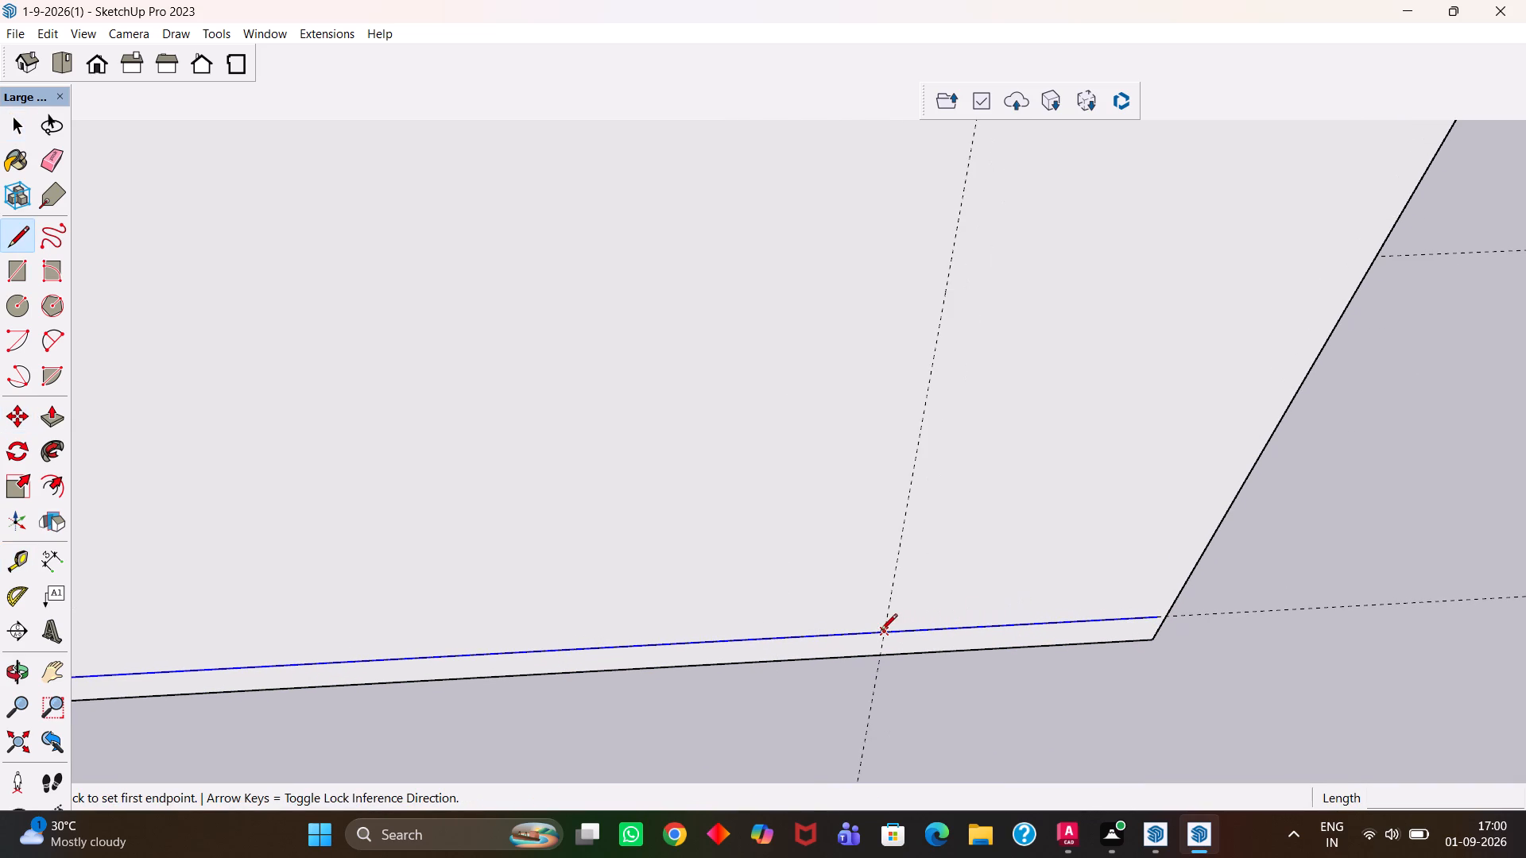
pyautogui.click(881, 632)
pyautogui.scroll(-6, 895, 525)
pyautogui.press('h')
pyautogui.moveTo(920, 432); pyautogui.dragTo(888, 679)
pyautogui.scroll(-6, 884, 663)
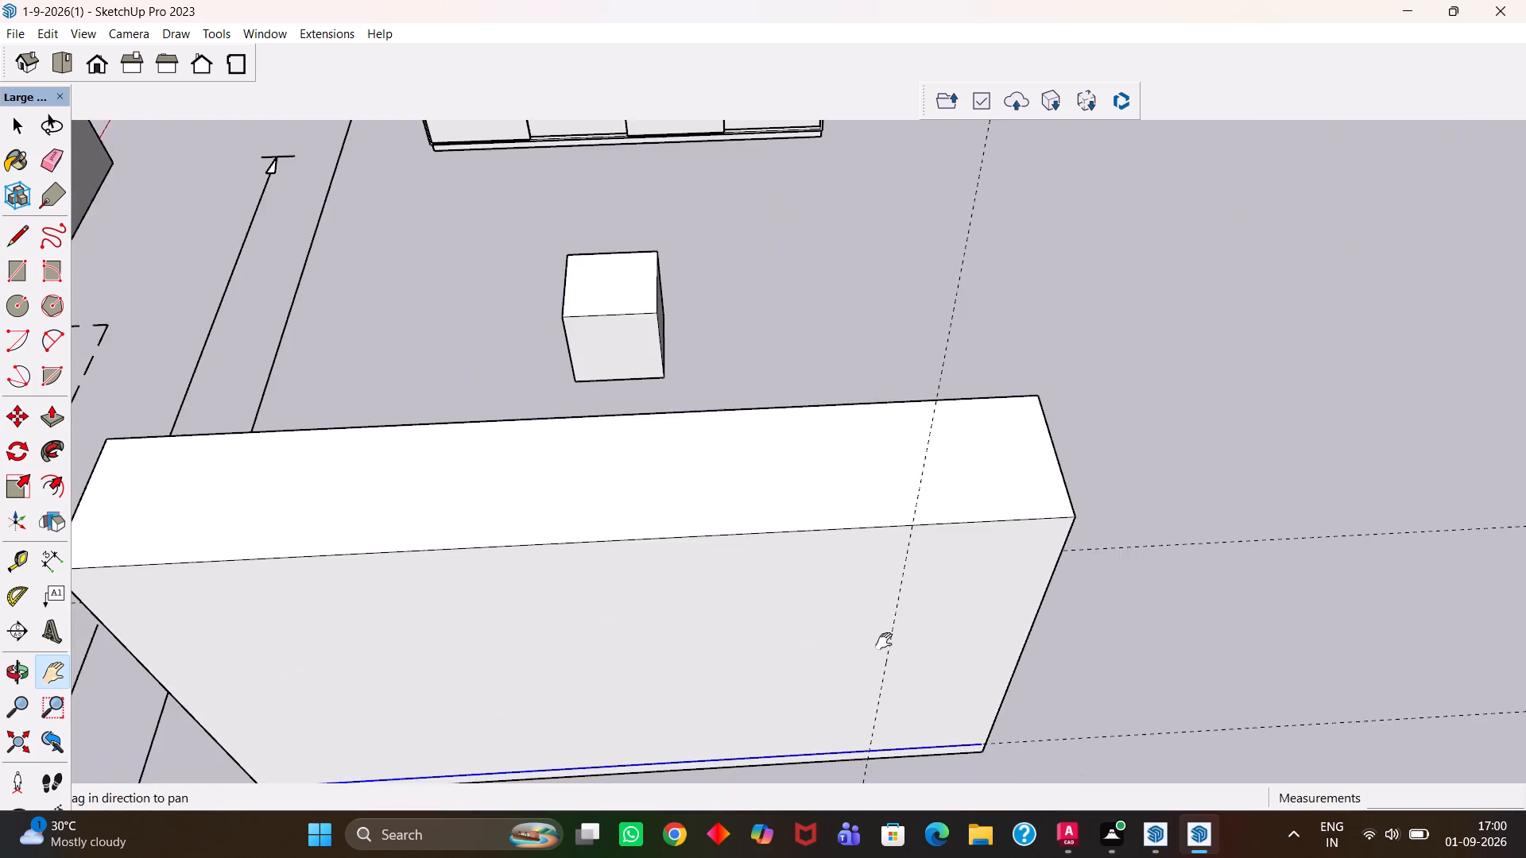
pyautogui.scroll(5, 885, 591)
pyautogui.press('Escape')
pyautogui.click(924, 504)
# Copy the wardrobe block's top face about 9' 2" away onto the open ground in front of the block.
pyautogui.press('h')
pyautogui.scroll(-4, 910, 518)
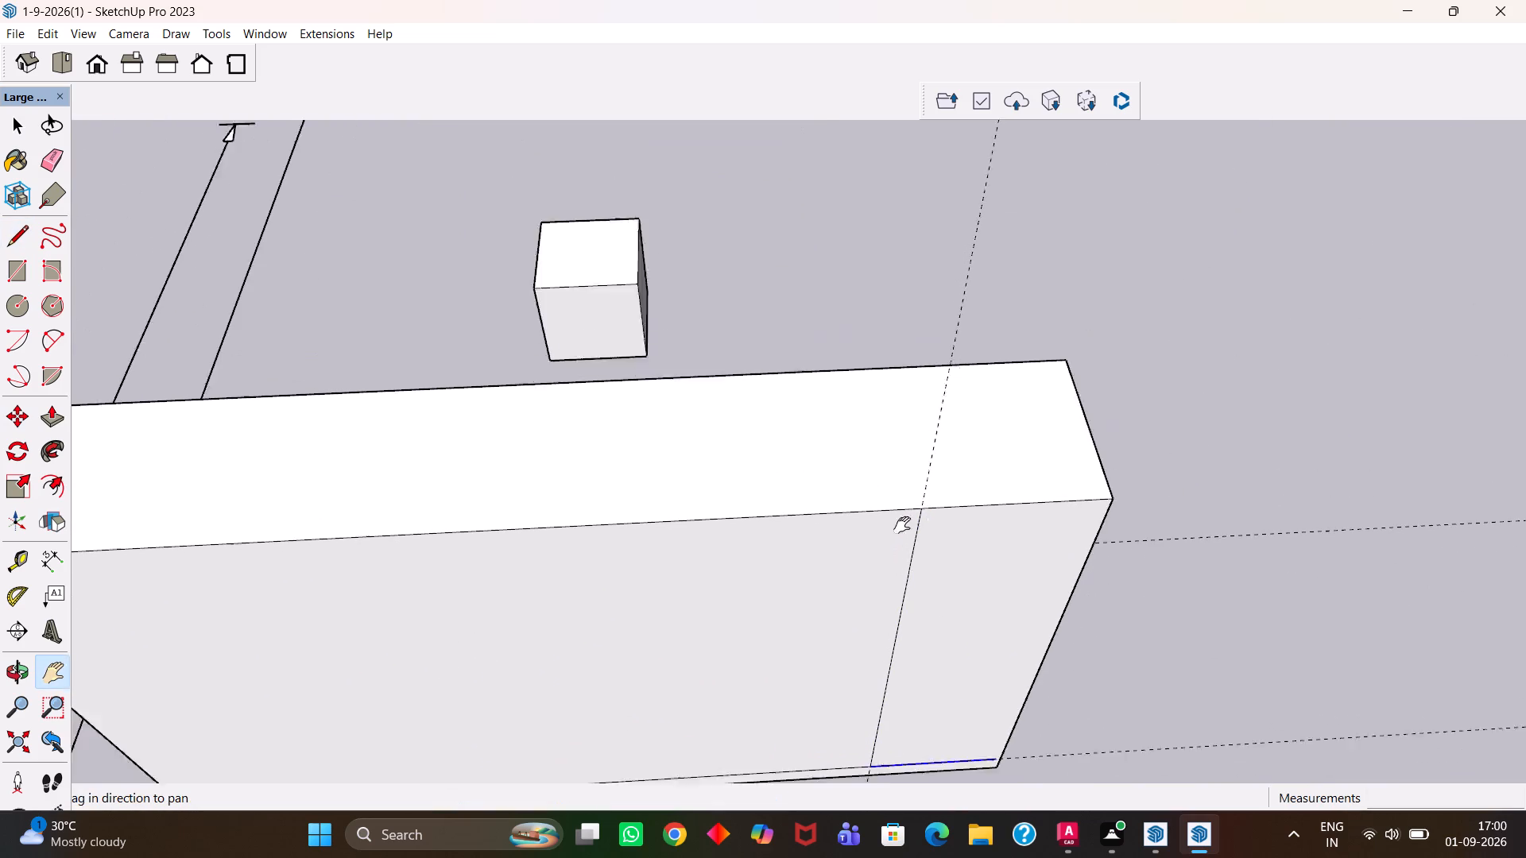
pyautogui.scroll(-3, 902, 525)
pyautogui.moveTo(917, 578); pyautogui.dragTo(808, 476)
pyautogui.press('space')
pyautogui.click(850, 512)
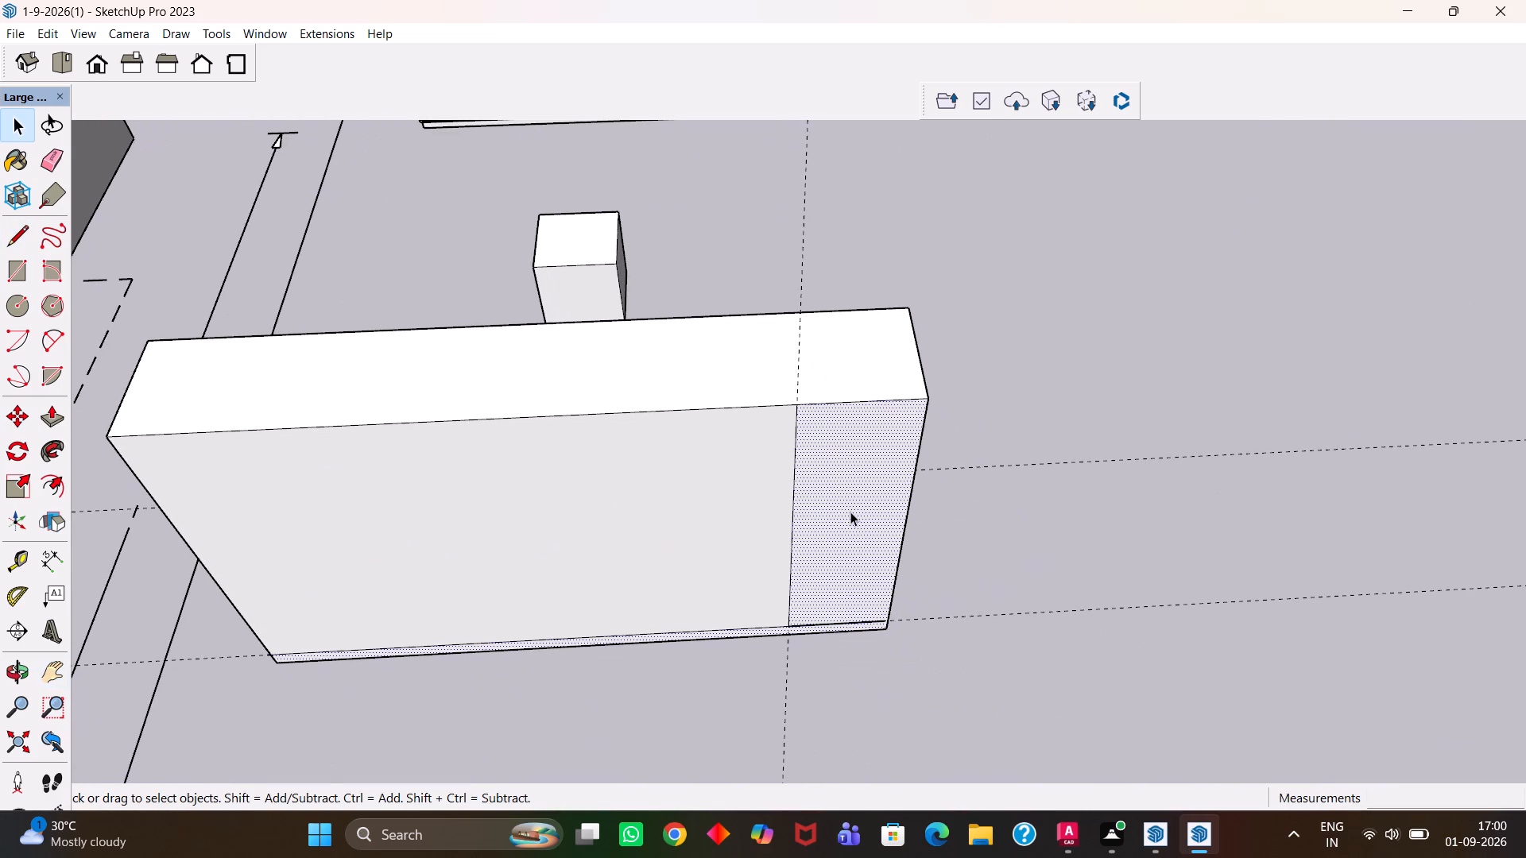
pyautogui.scroll(-5, 849, 512)
pyautogui.scroll(4, 849, 513)
pyautogui.click(736, 371)
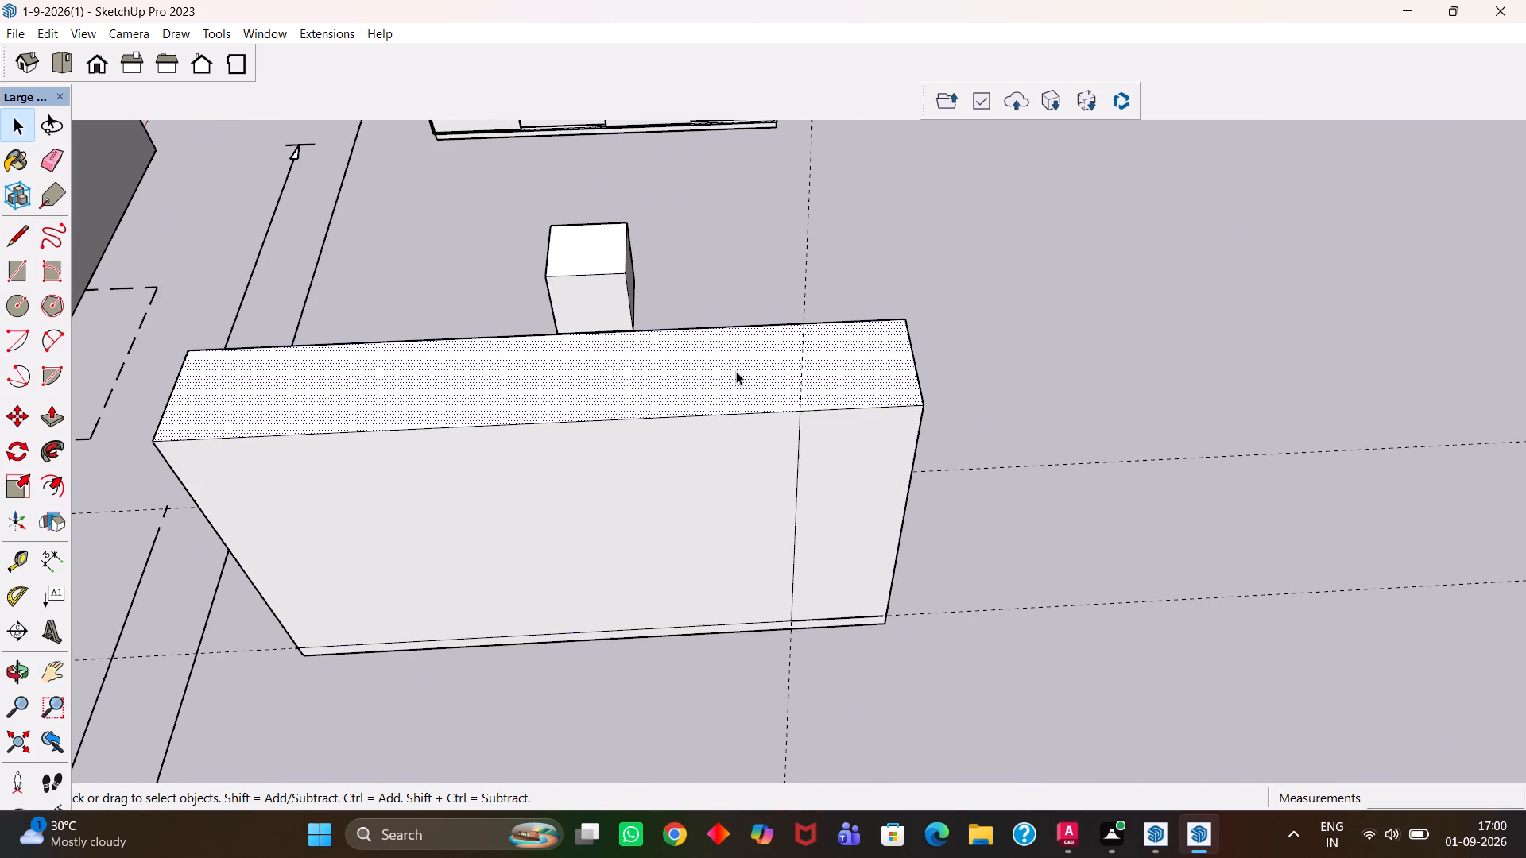
pyautogui.scroll(-4, 735, 372)
pyautogui.press('m')
pyautogui.click(732, 384)
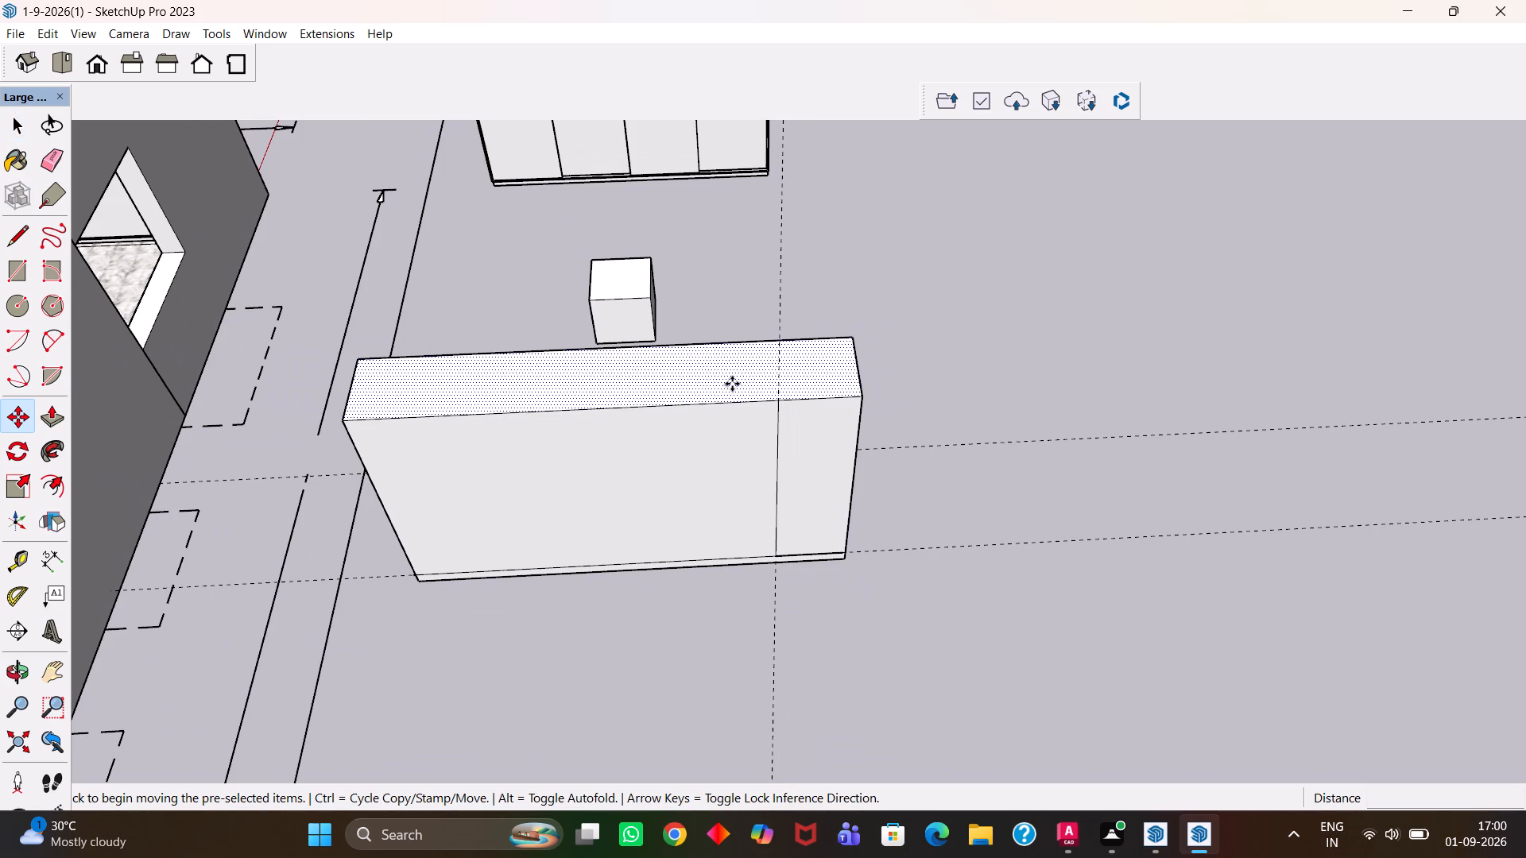
pyautogui.click(994, 699)
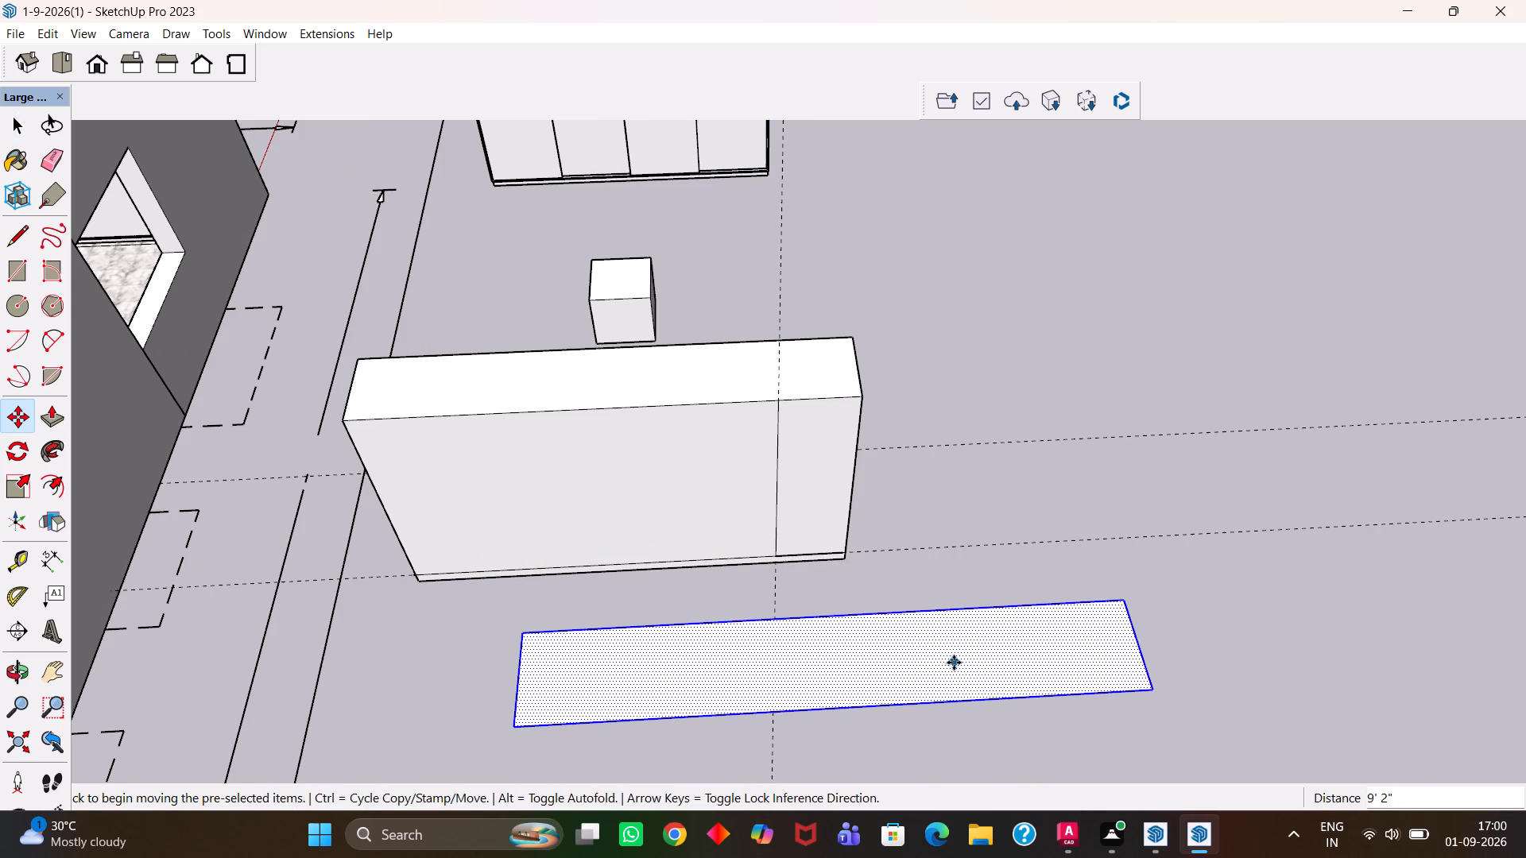
# Push/Pull the copied face up 3' into a second, lower block.
pyautogui.press('p')
pyautogui.click(954, 663)
pyautogui.write("3'")
pyautogui.press('Return')
# Erase the vertical line on the front face of the 3' high block.
pyautogui.press('e')
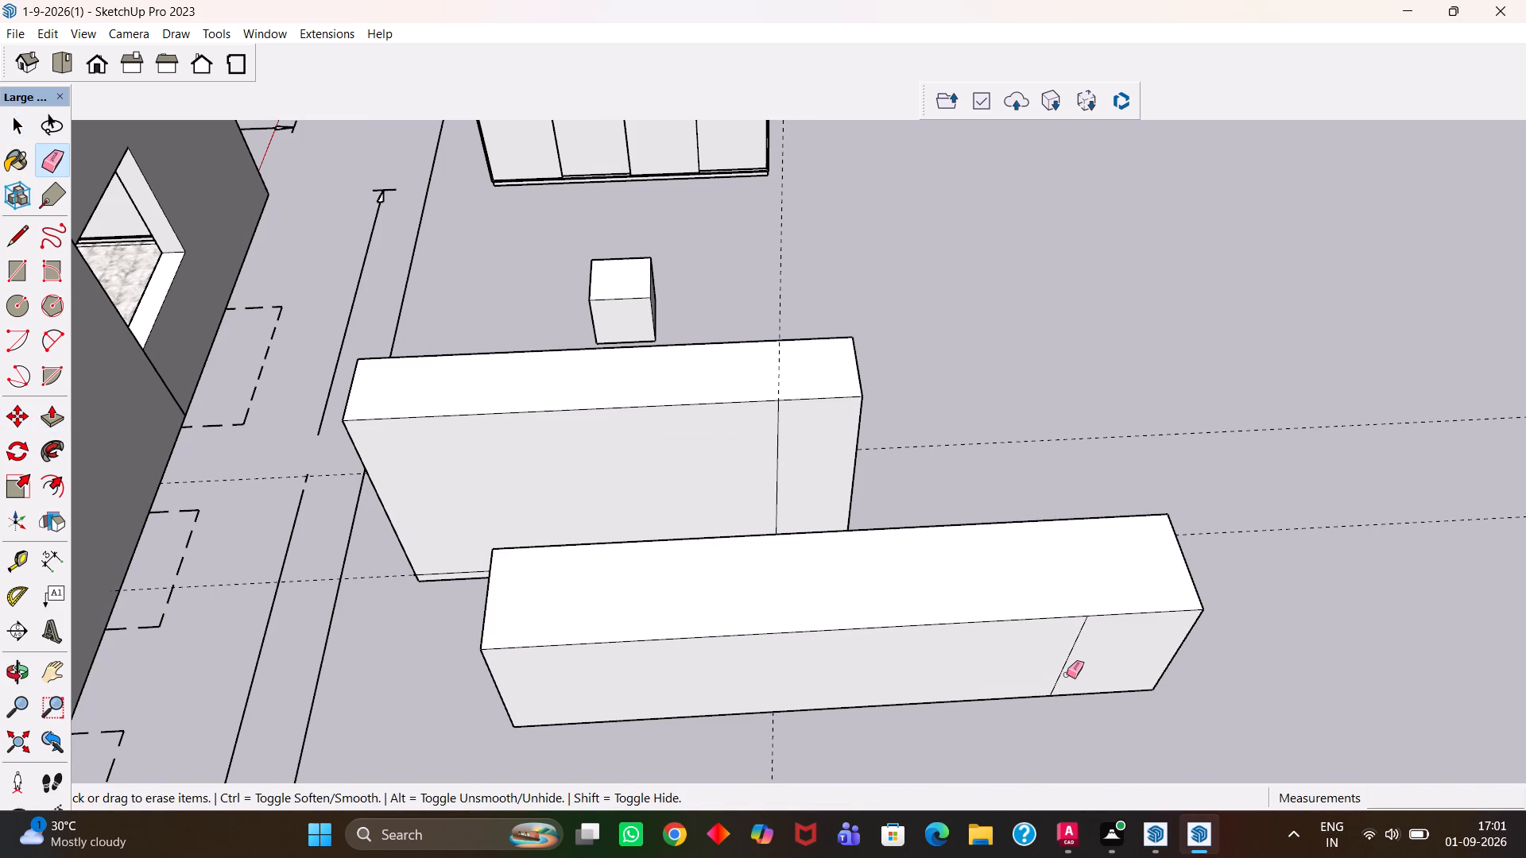
pyautogui.moveTo(1070, 670); pyautogui.dragTo(1055, 657)
# Divide the 3' high block's top front edge into 4 equal segments.
pyautogui.press('space')
pyautogui.click(1020, 620)
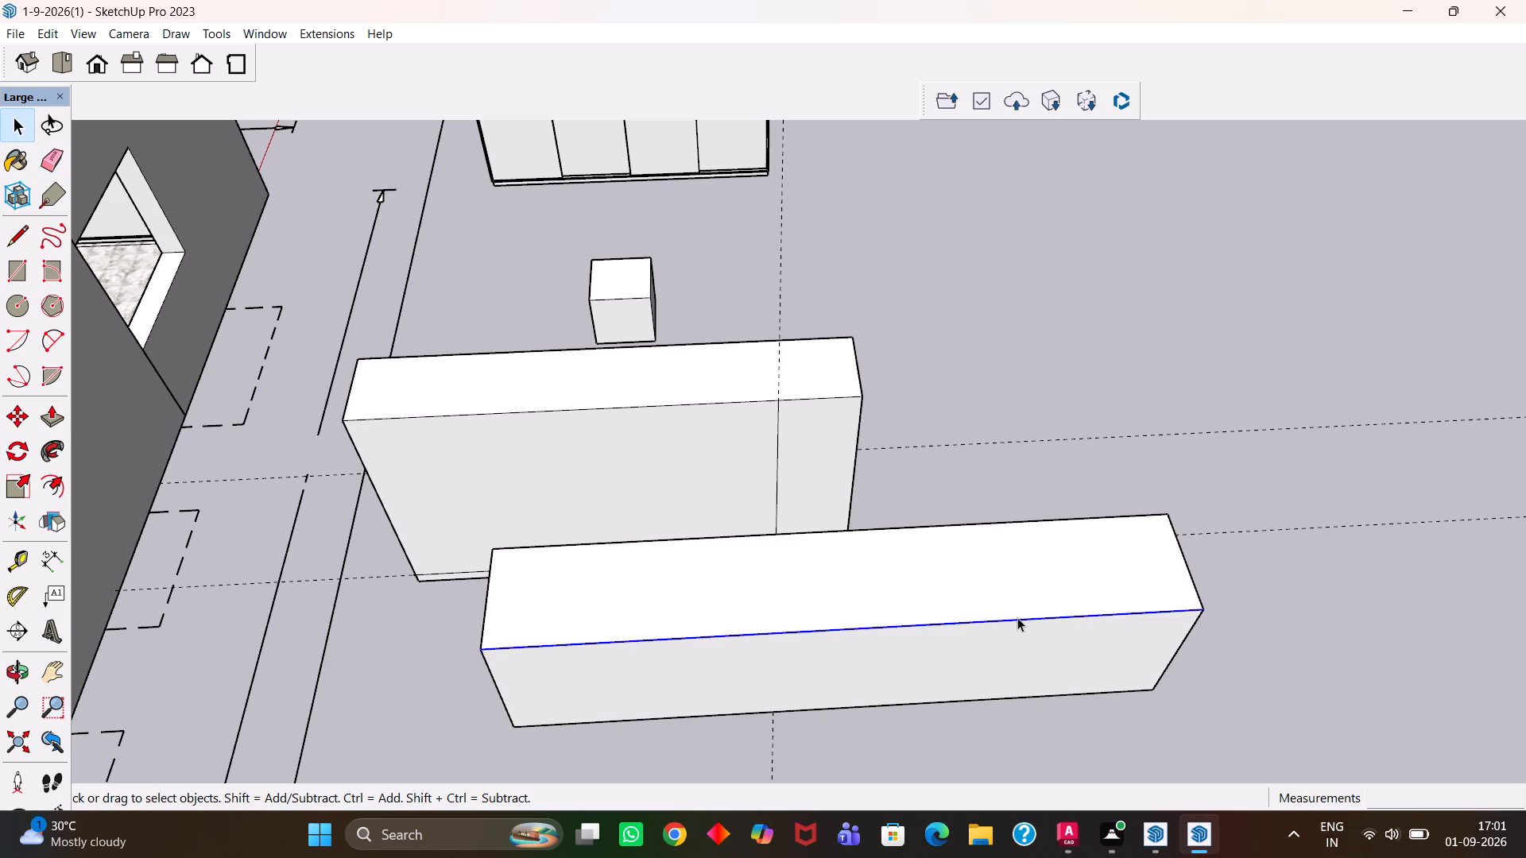
pyautogui.rightClick(1017, 616)
pyautogui.click(1003, 619)
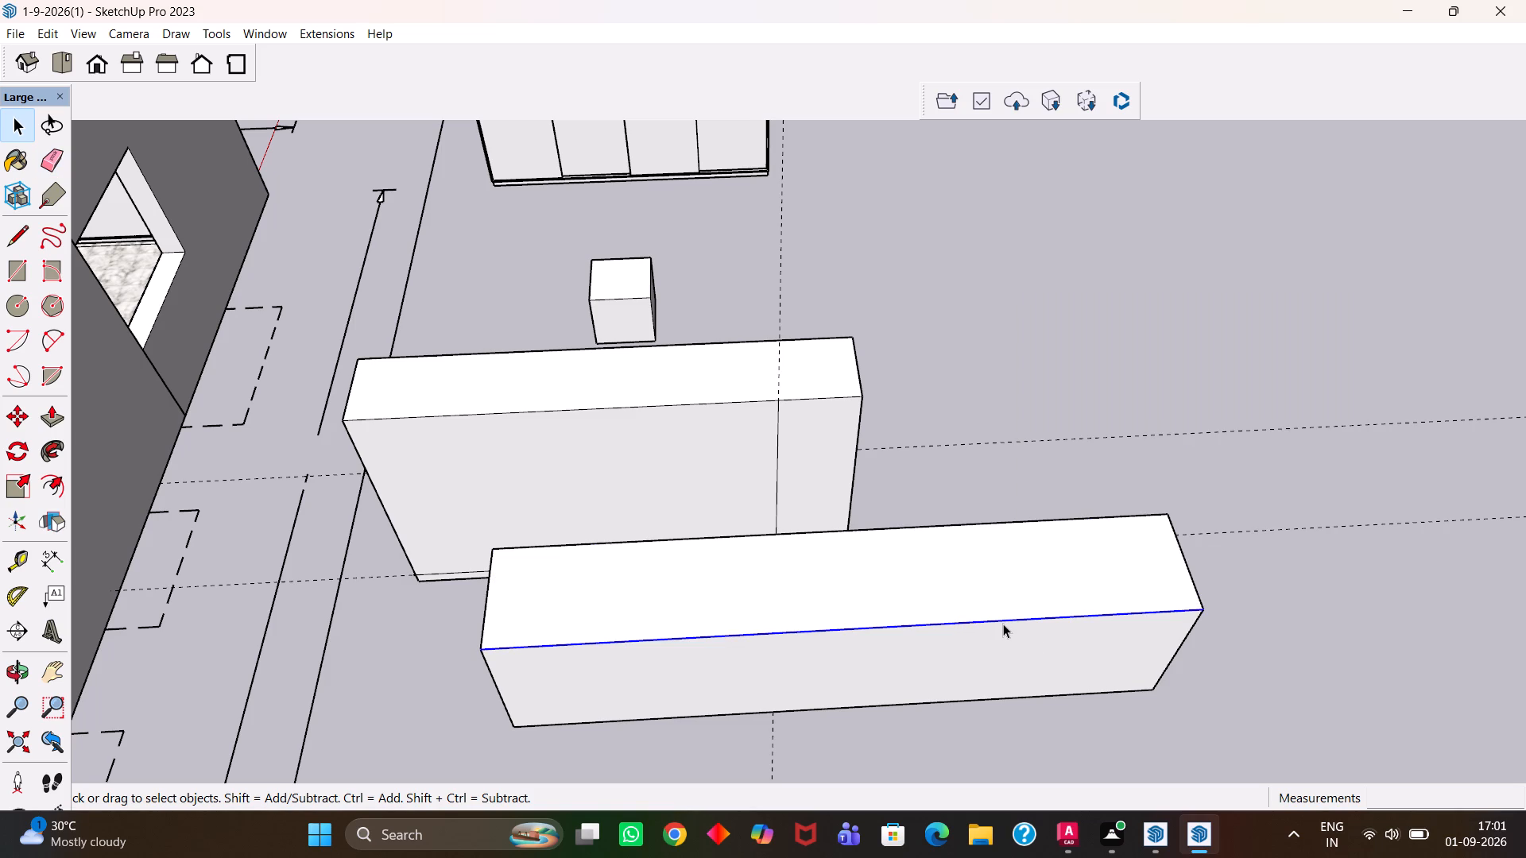
pyautogui.rightClick(1005, 620)
pyautogui.moveTo(1061, 736); pyautogui.dragTo(1056, 725)
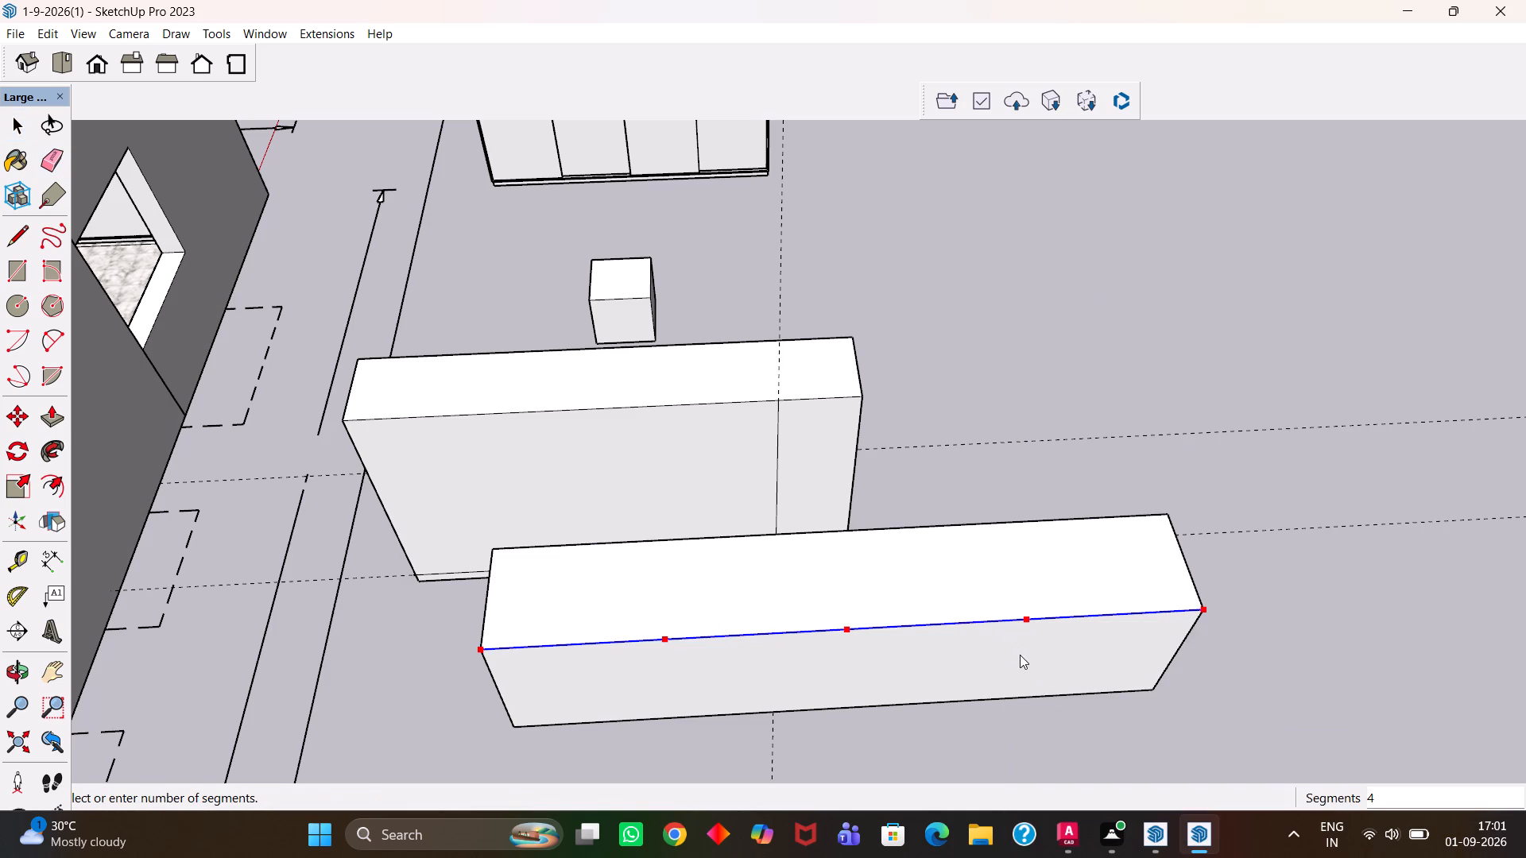
pyautogui.click(1079, 655)
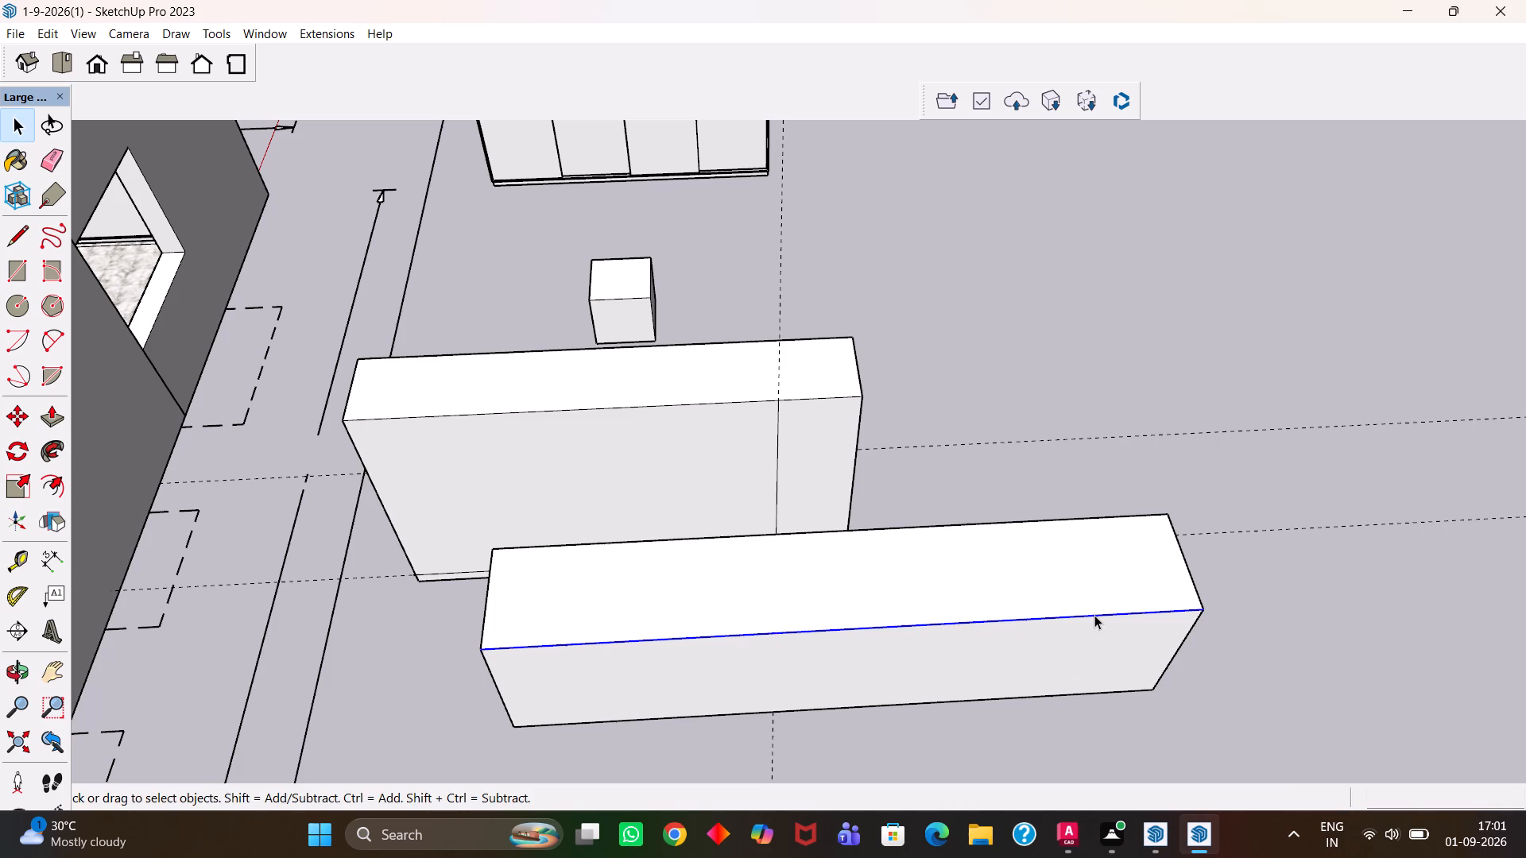
# Place a guide on the low block about 2' 5 1/4" from its far side edge, through the nearest division point.
pyautogui.click(1094, 615)
pyautogui.scroll(2, 1100, 623)
pyautogui.press('t')
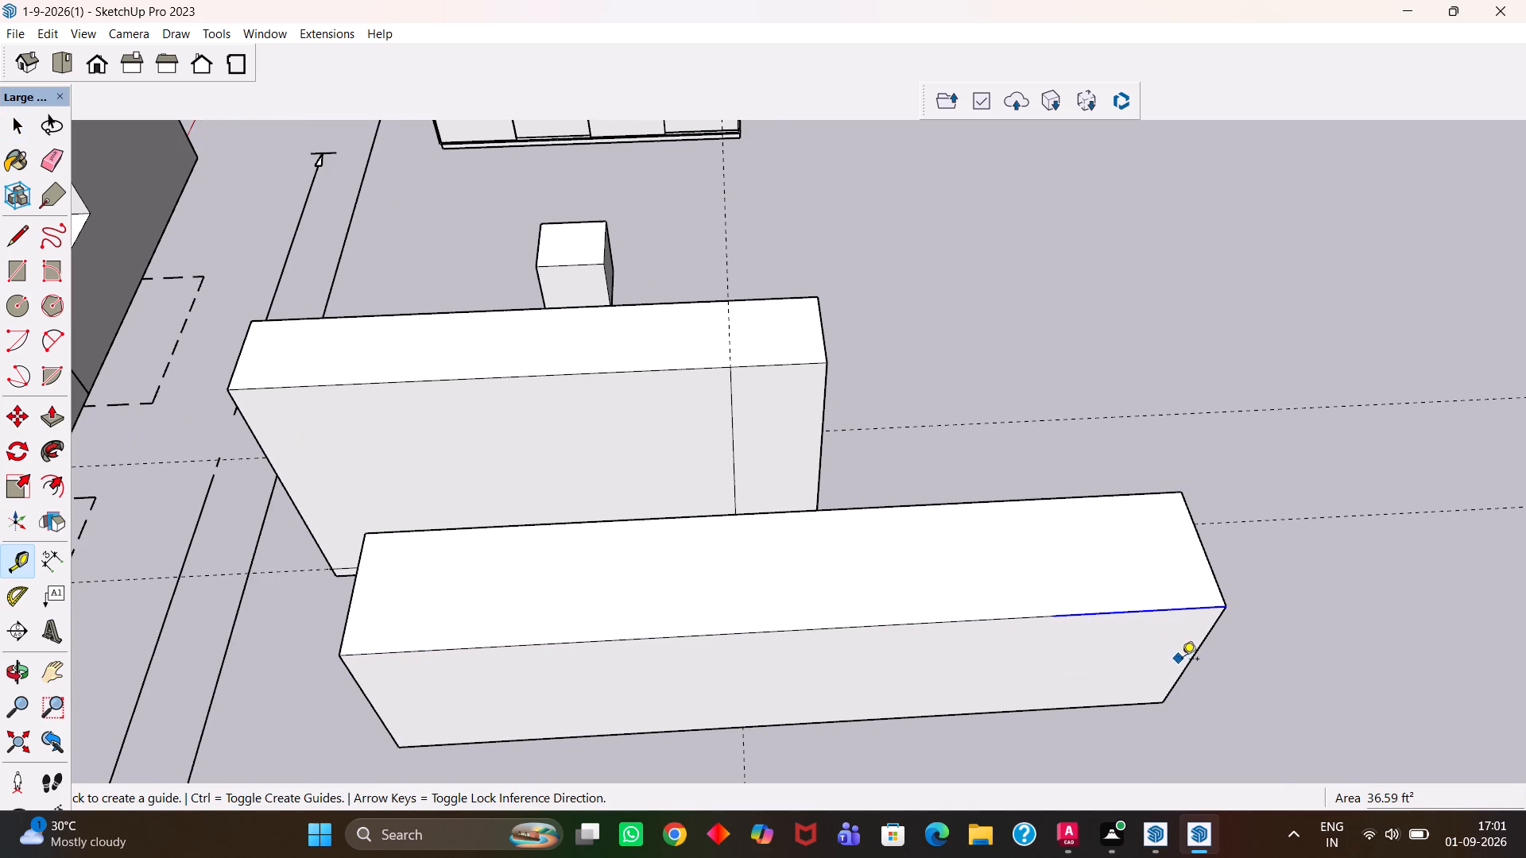
pyautogui.click(1189, 665)
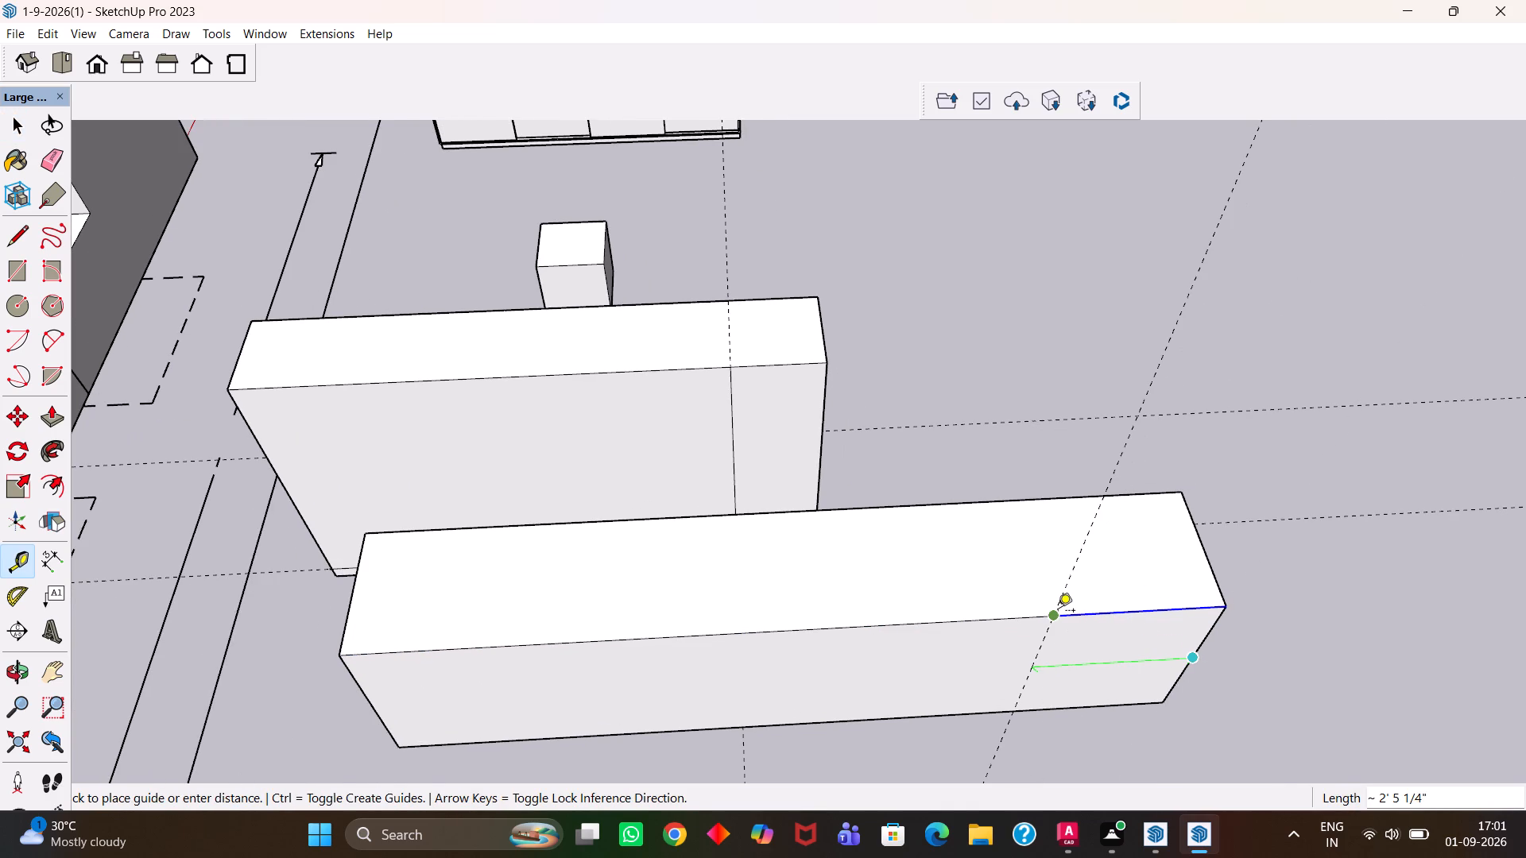
pyautogui.click(1058, 612)
# Draw a 3' vertical line down the low block's front face along the guide at the first division point.
pyautogui.moveTo(1085, 677); pyautogui.dragTo(1098, 557, button='middle')
pyautogui.scroll(1, 1100, 552)
pyautogui.press('l')
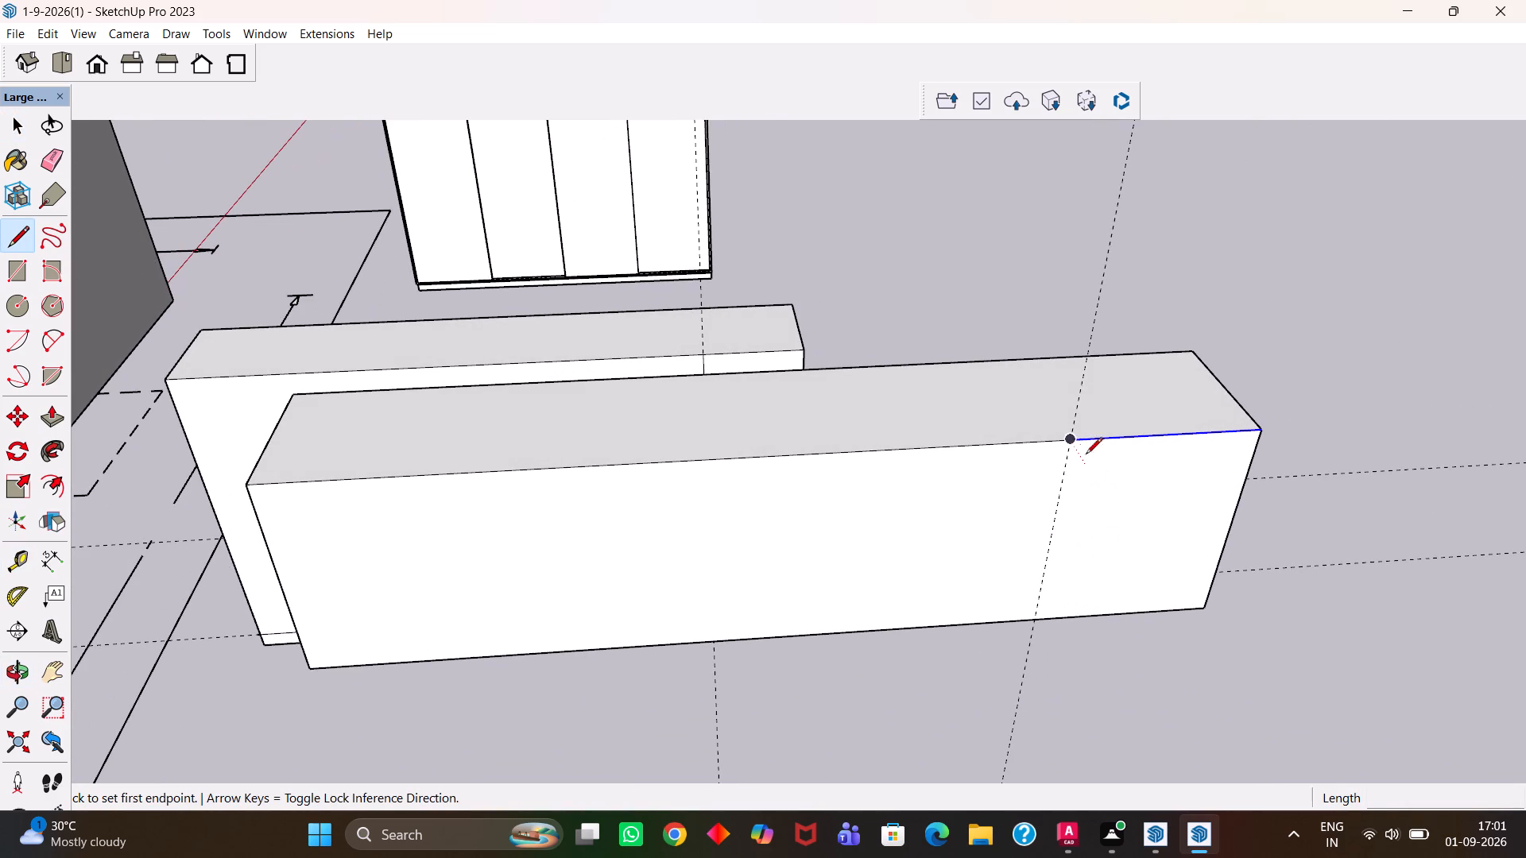
pyautogui.click(1069, 441)
pyautogui.click(1036, 621)
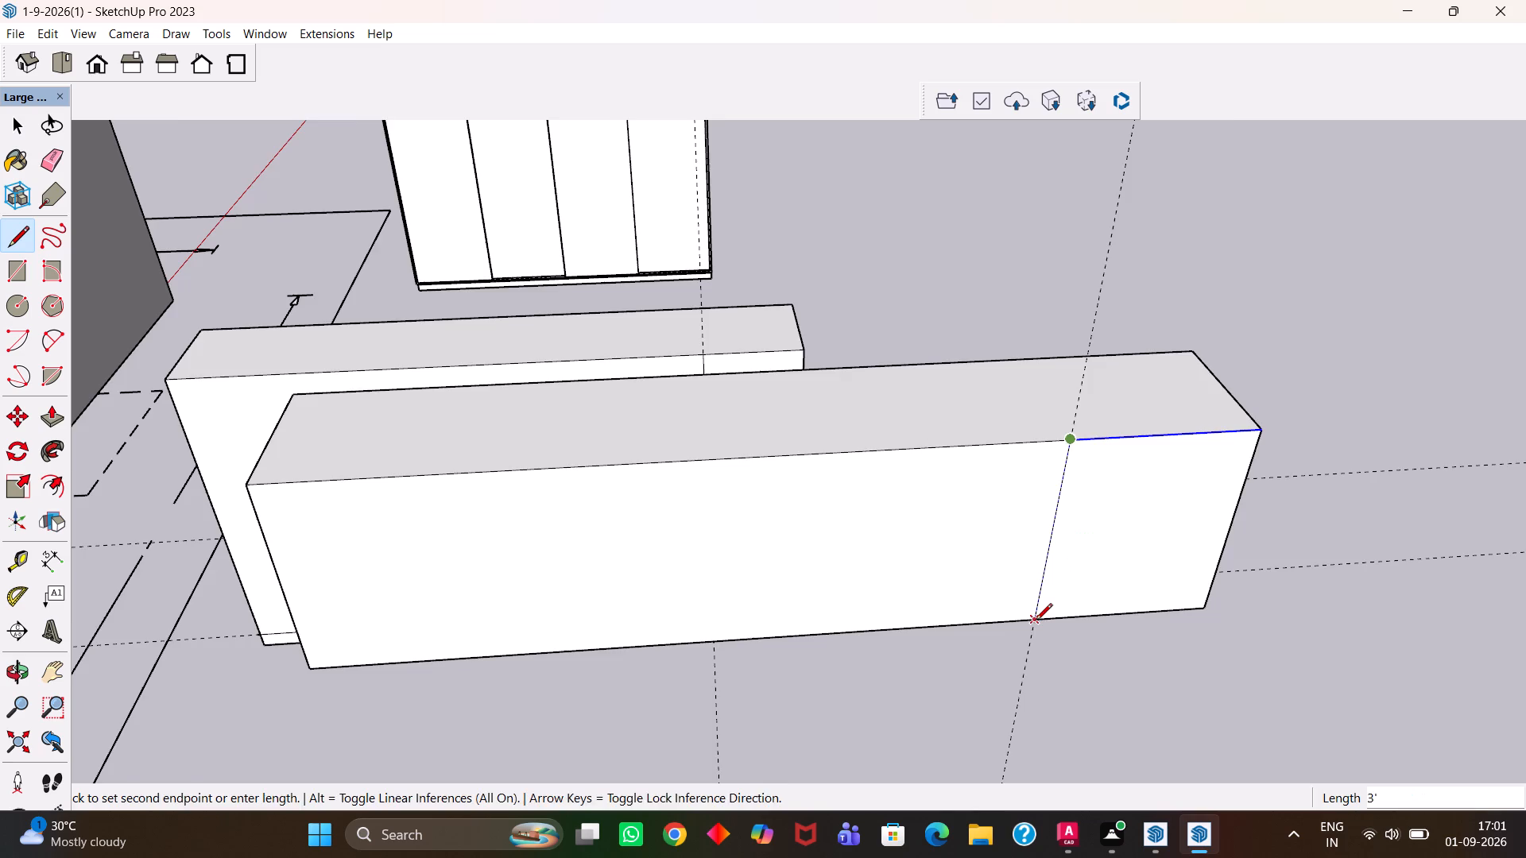
# Draw a vertical line from the top edge's middle division point to the bottom of the low block's front face.
pyautogui.scroll(-2, 1036, 621)
pyautogui.moveTo(1036, 621); pyautogui.dragTo(1032, 668, button='middle')
pyautogui.scroll(1, 1032, 668)
pyautogui.press('space')
pyautogui.click(962, 512)
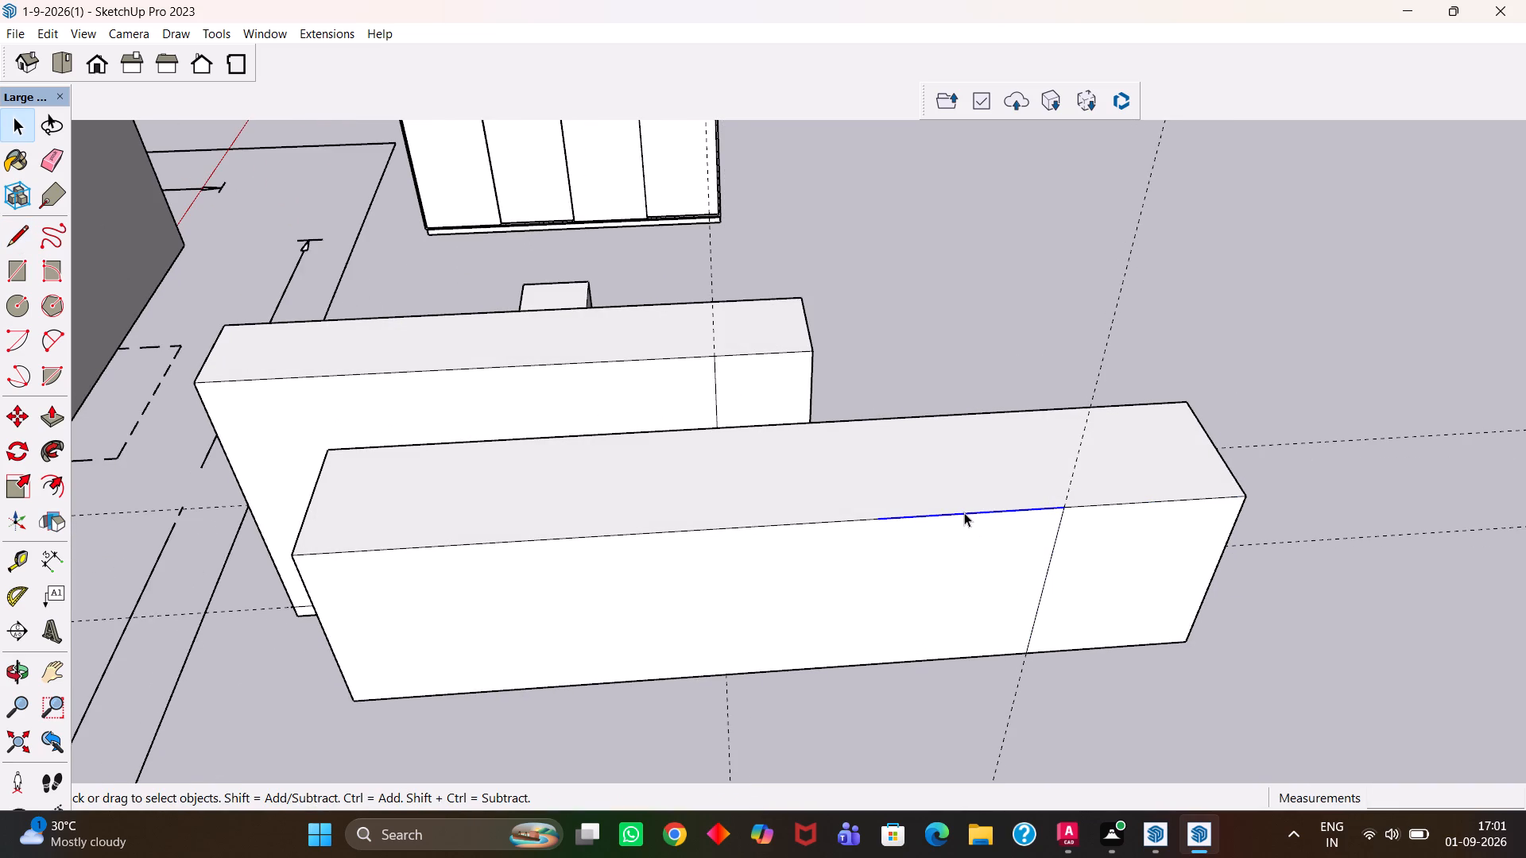
pyautogui.press('l')
pyautogui.click(875, 522)
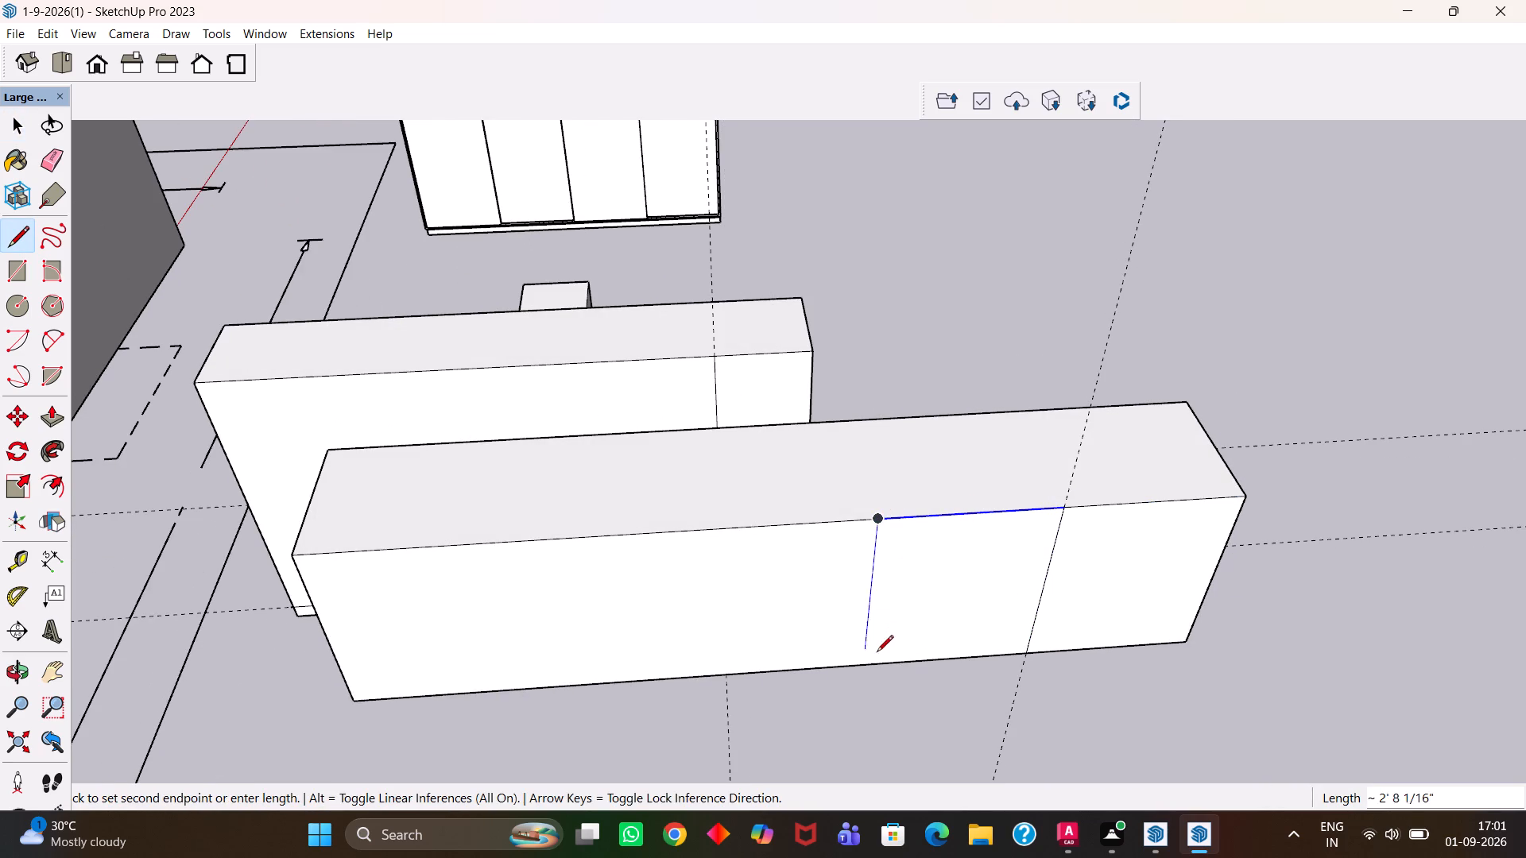
pyautogui.click(866, 665)
pyautogui.press('space')
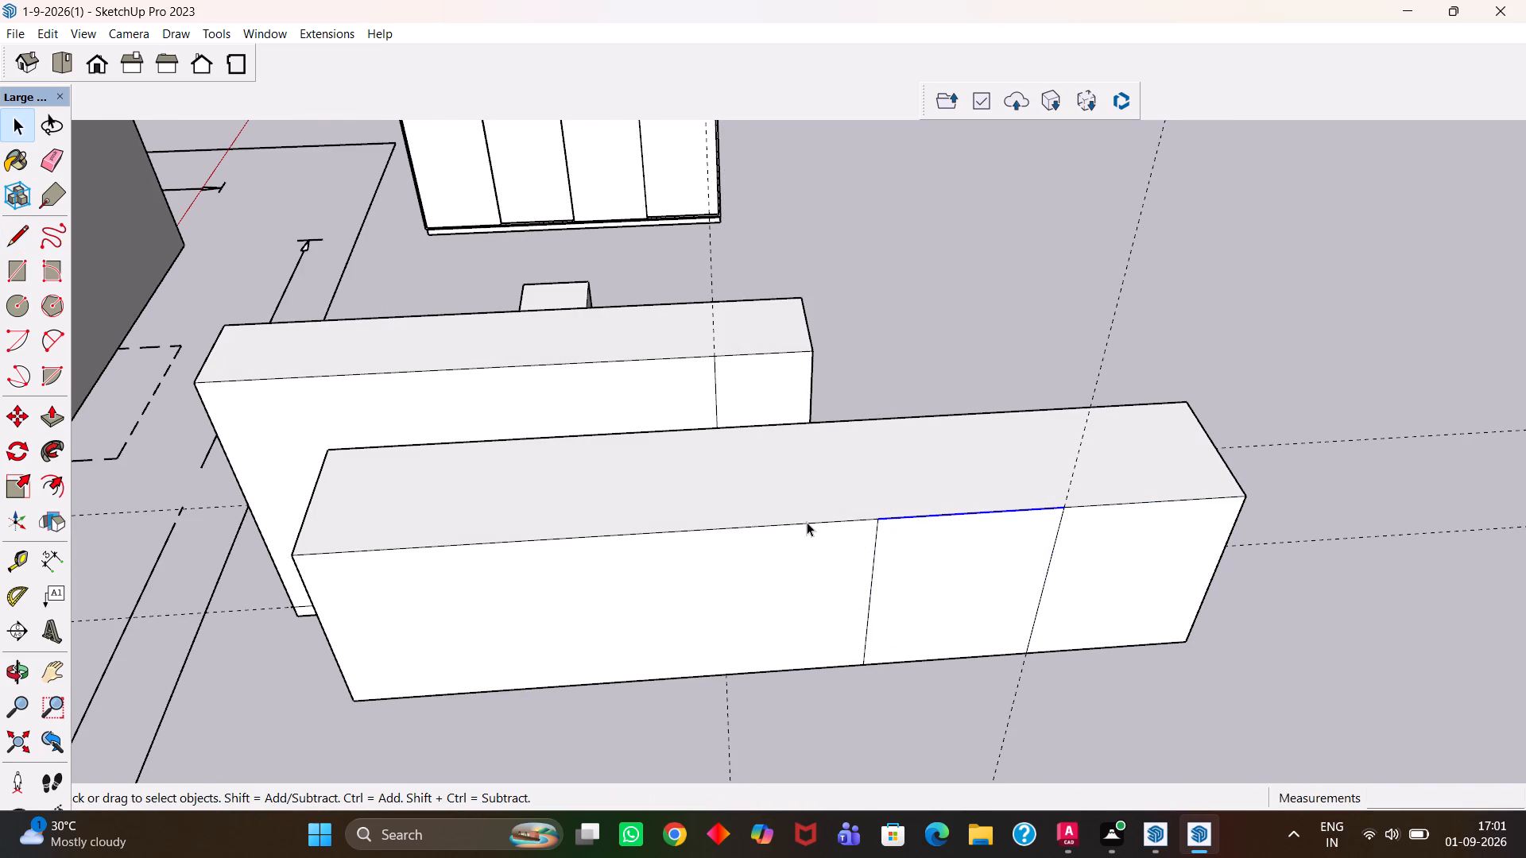
# Draw a 3' vertical line down the low block's front face from the remaining division point, nearest the house.
pyautogui.click(805, 521)
pyautogui.press('t')
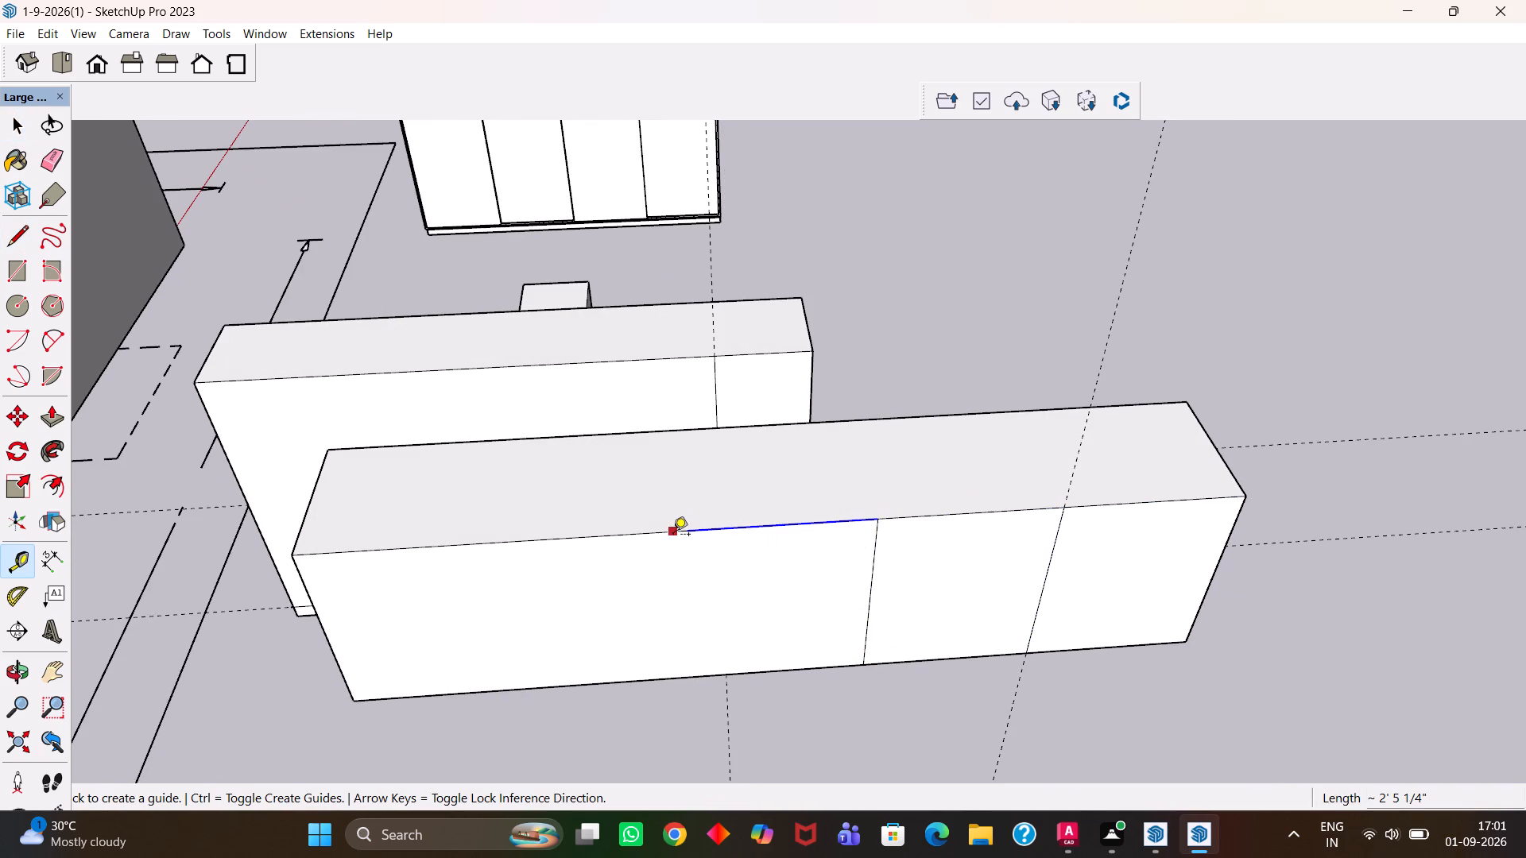
pyautogui.press('l')
pyautogui.moveTo(694, 527); pyautogui.dragTo(694, 539)
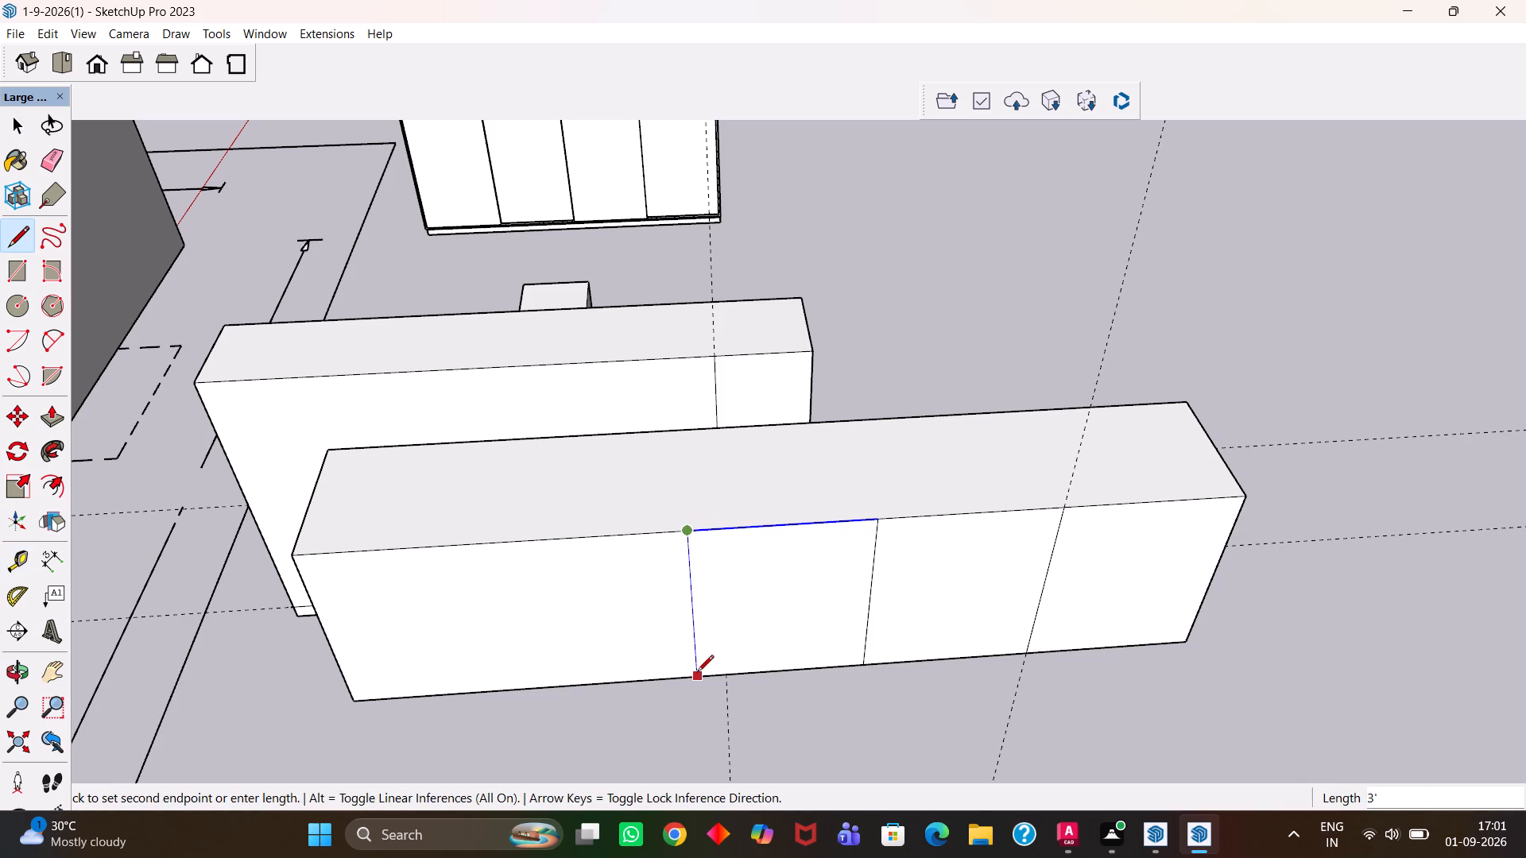
pyautogui.moveTo(694, 676); pyautogui.dragTo(695, 667)
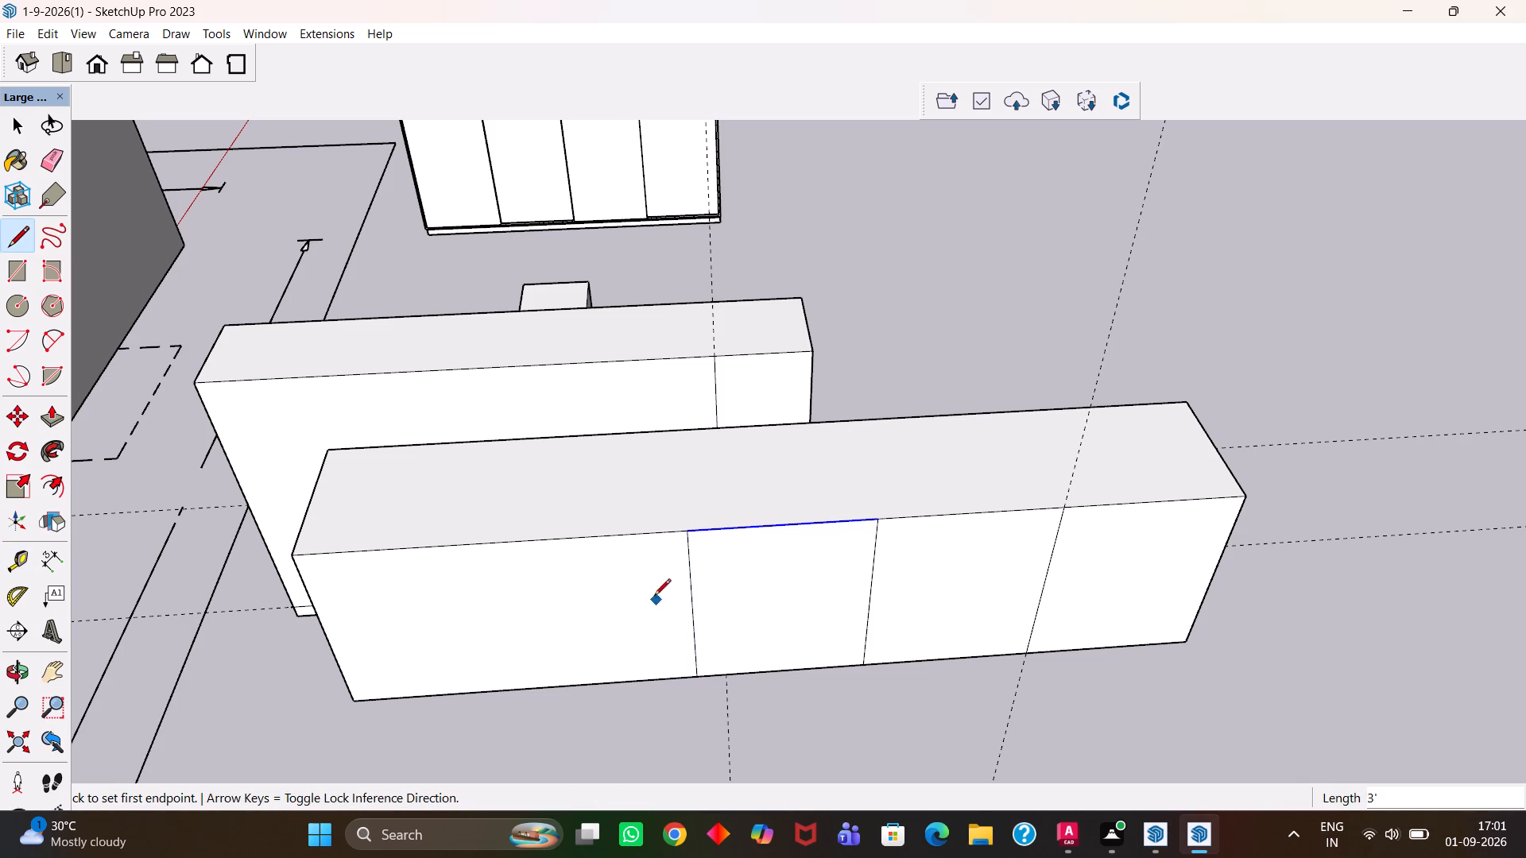
pyautogui.press('space')
pyautogui.click(597, 539)
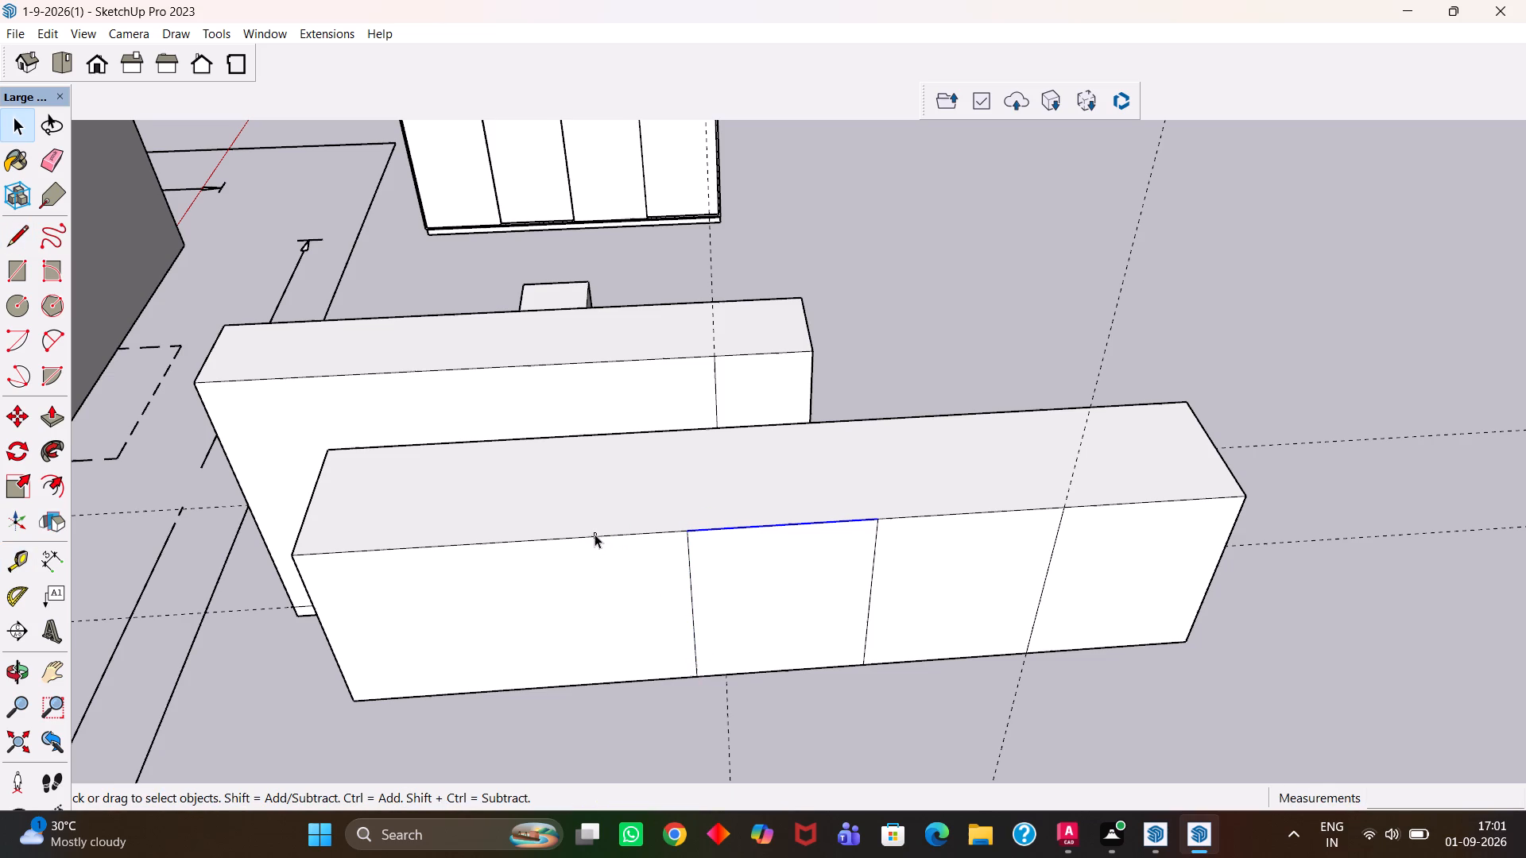
# Halve the low block's wide front panel nearest the house with a vertical line along a new guide through its top edge's midpoint.
pyautogui.press('t')
pyautogui.click(691, 576)
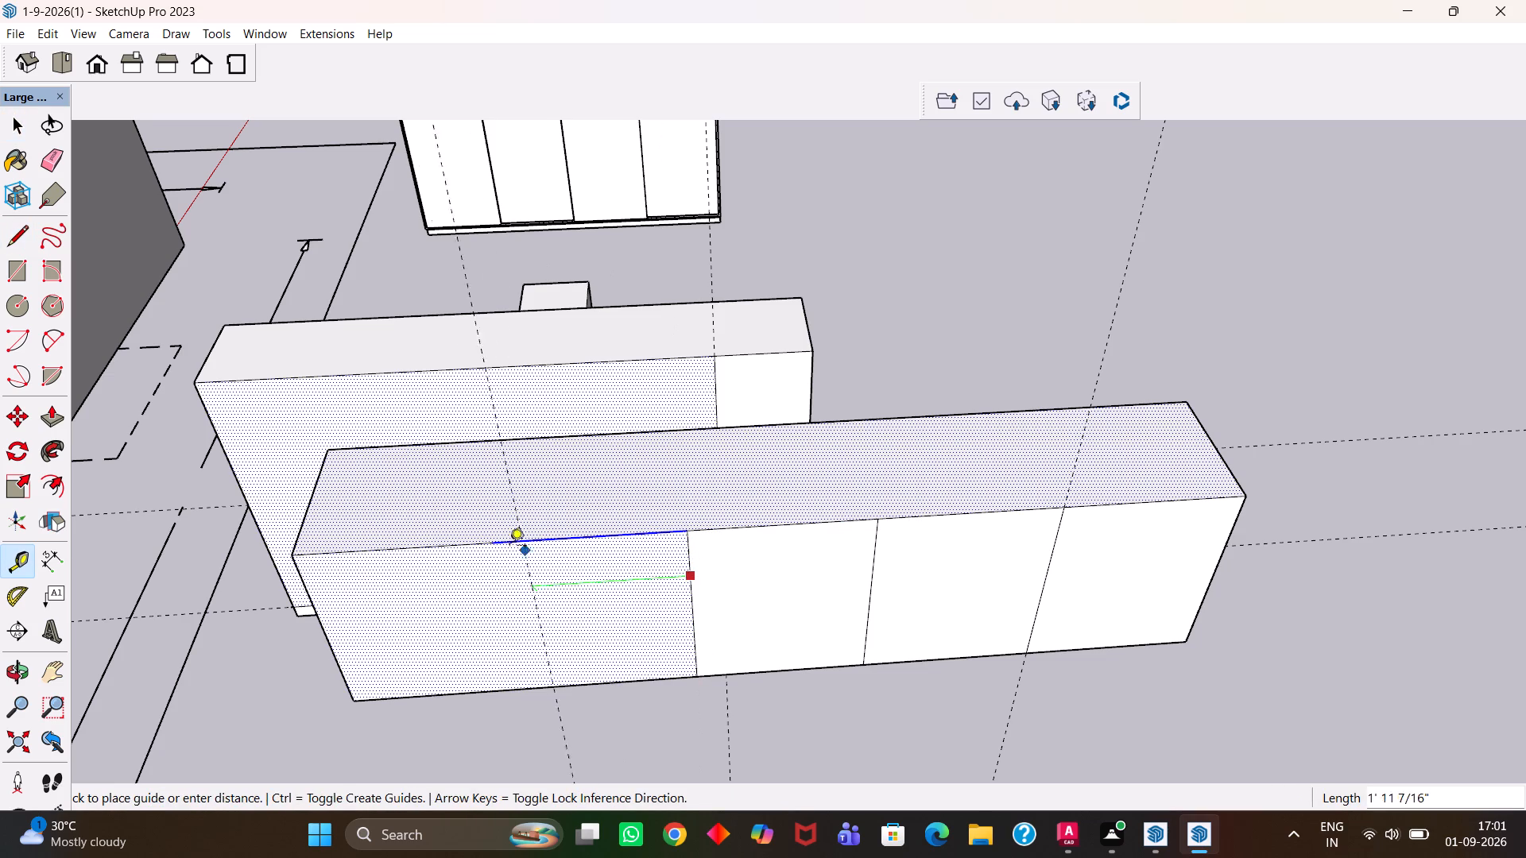
pyautogui.click(500, 543)
pyautogui.press('space')
pyautogui.click(632, 712)
pyautogui.press('l')
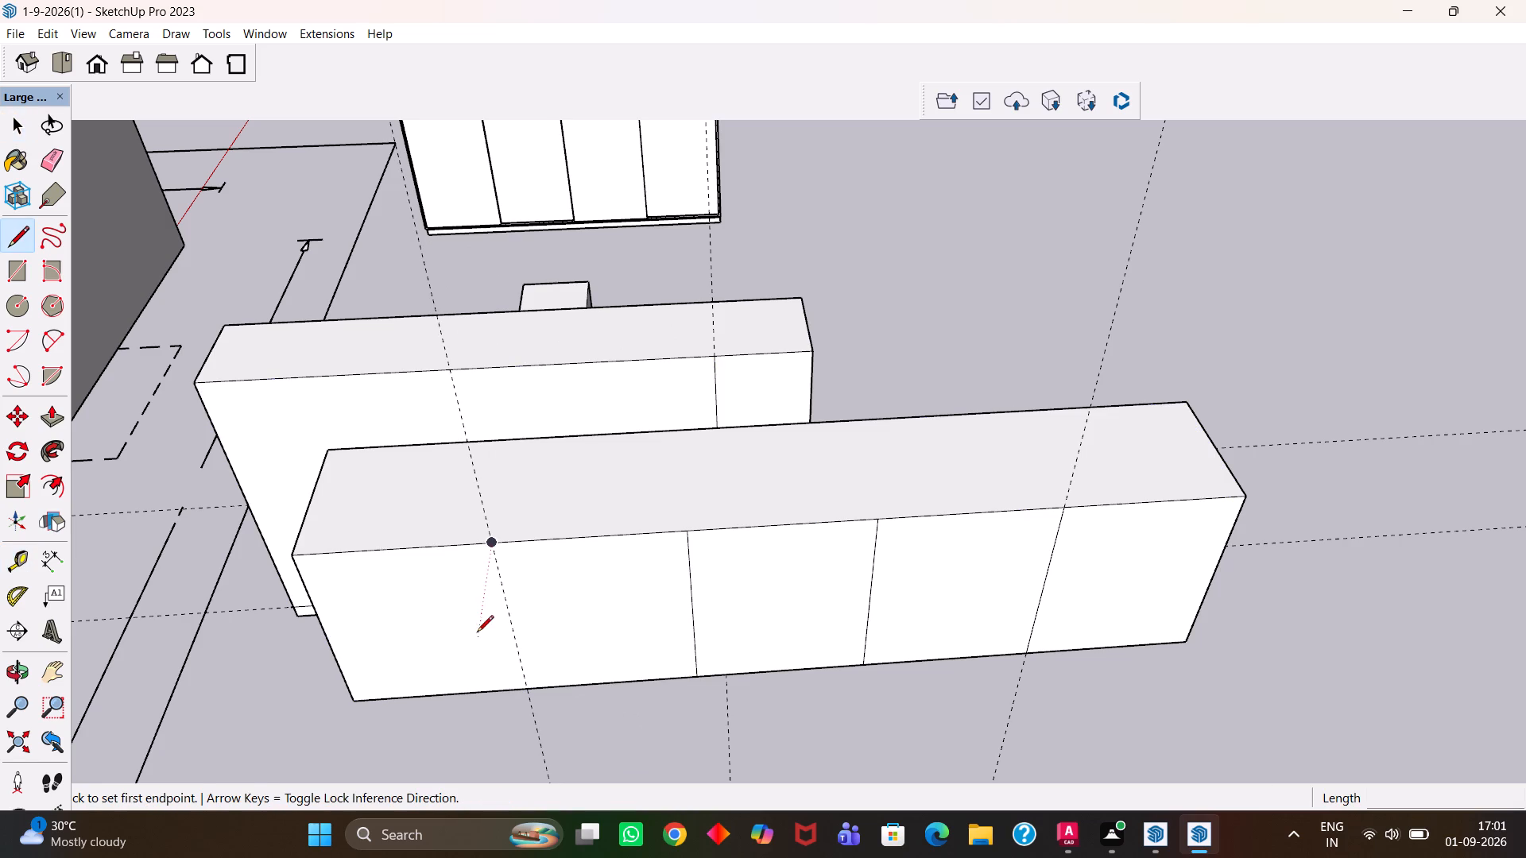
pyautogui.click(490, 544)
pyautogui.click(527, 699)
# Erase all the remaining construction guides around the two blocks.
pyautogui.scroll(-5, 560, 654)
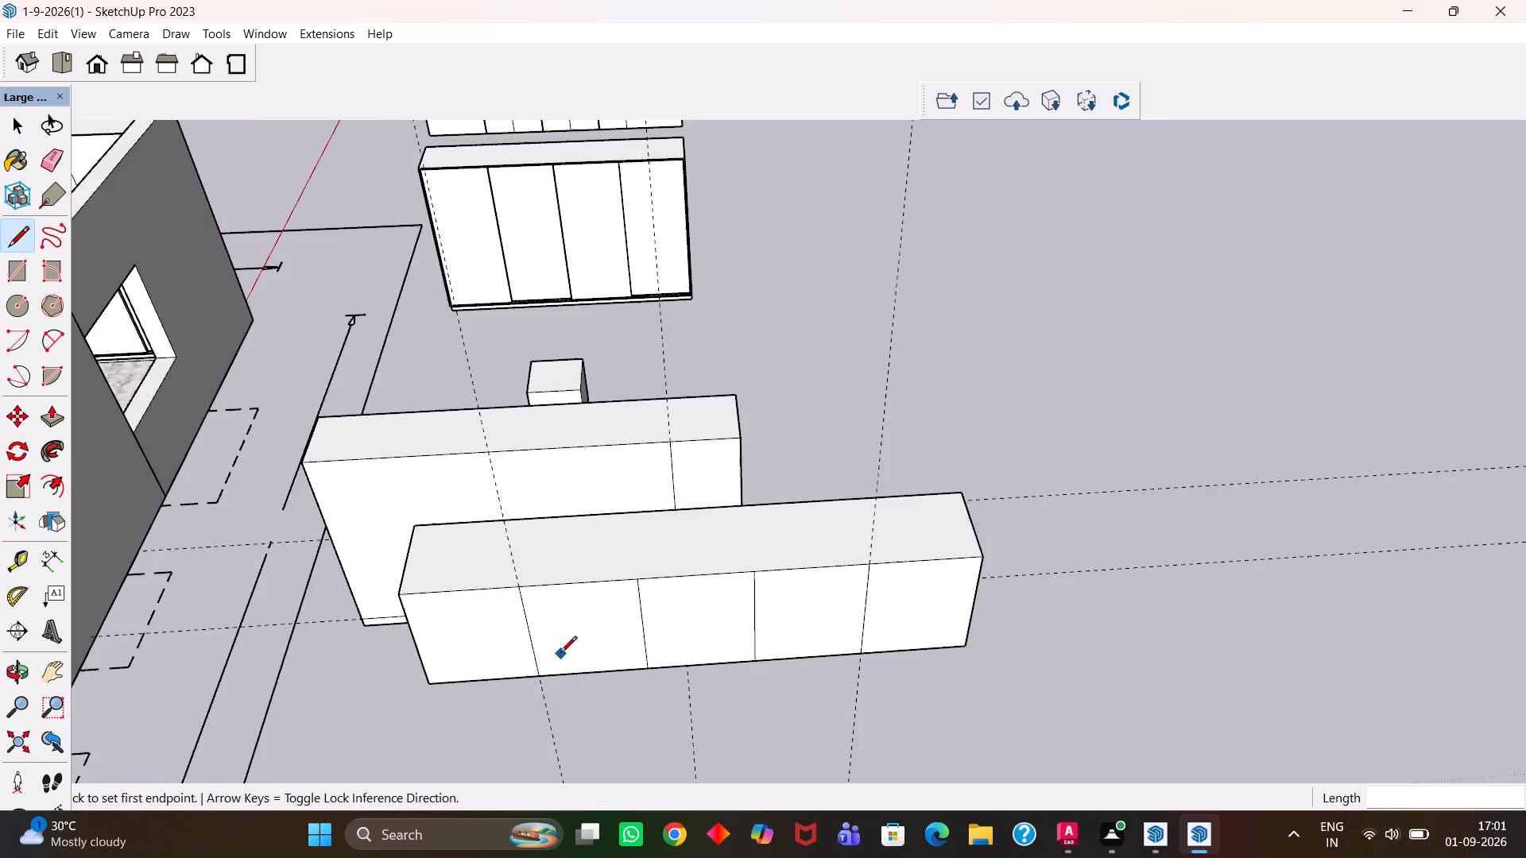
pyautogui.scroll(1, 563, 649)
pyautogui.moveTo(565, 647); pyautogui.dragTo(749, 638, button='middle')
pyautogui.scroll(-2, 751, 640)
pyautogui.press('e')
pyautogui.moveTo(770, 729); pyautogui.dragTo(755, 736)
pyautogui.moveTo(973, 705); pyautogui.dragTo(1021, 708)
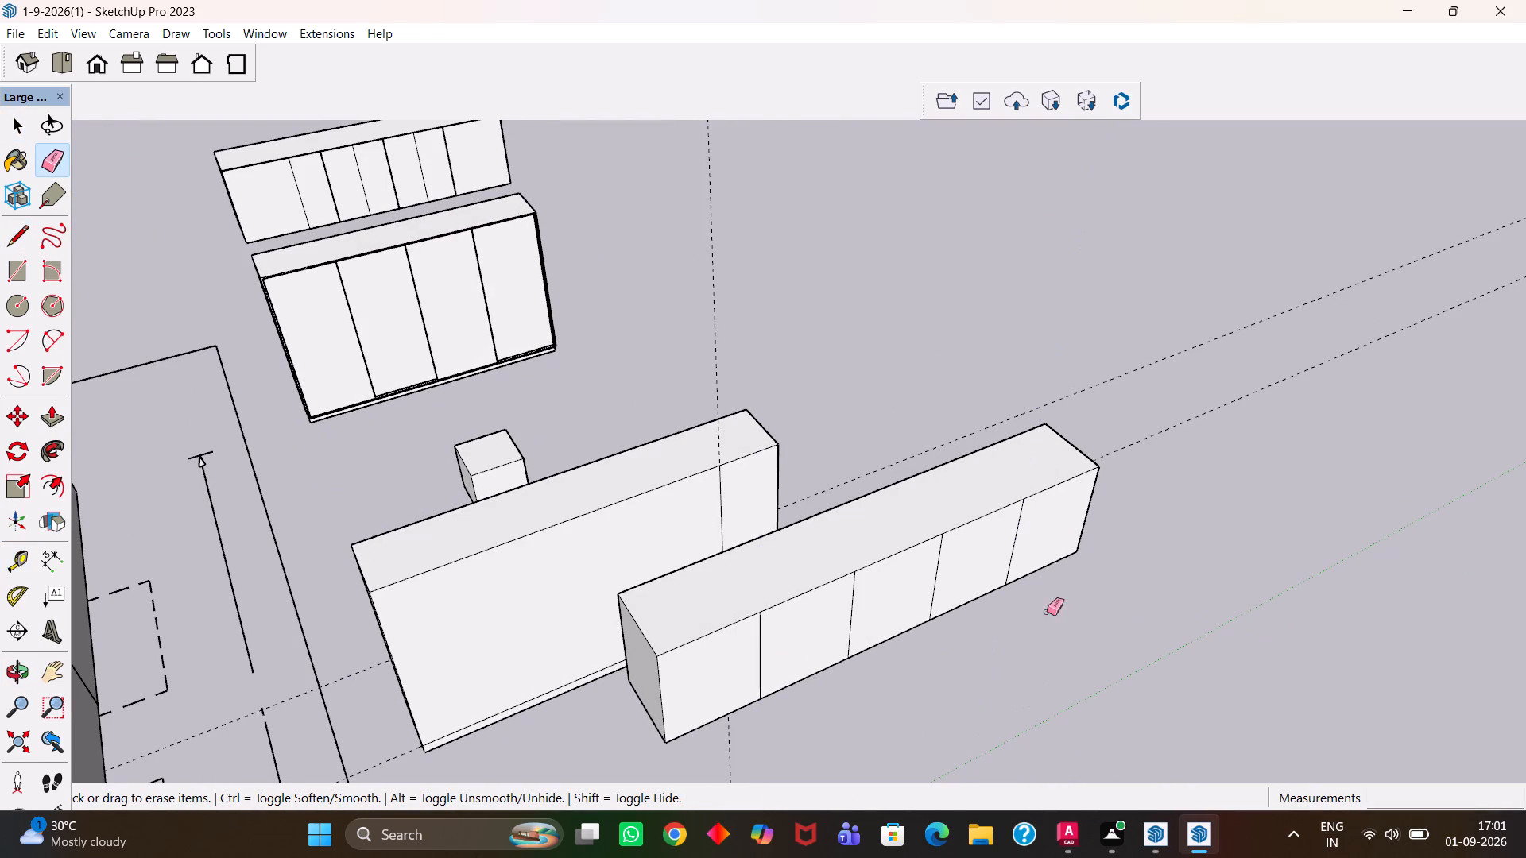
pyautogui.scroll(-3, 811, 435)
pyautogui.moveTo(764, 370); pyautogui.dragTo(711, 338)
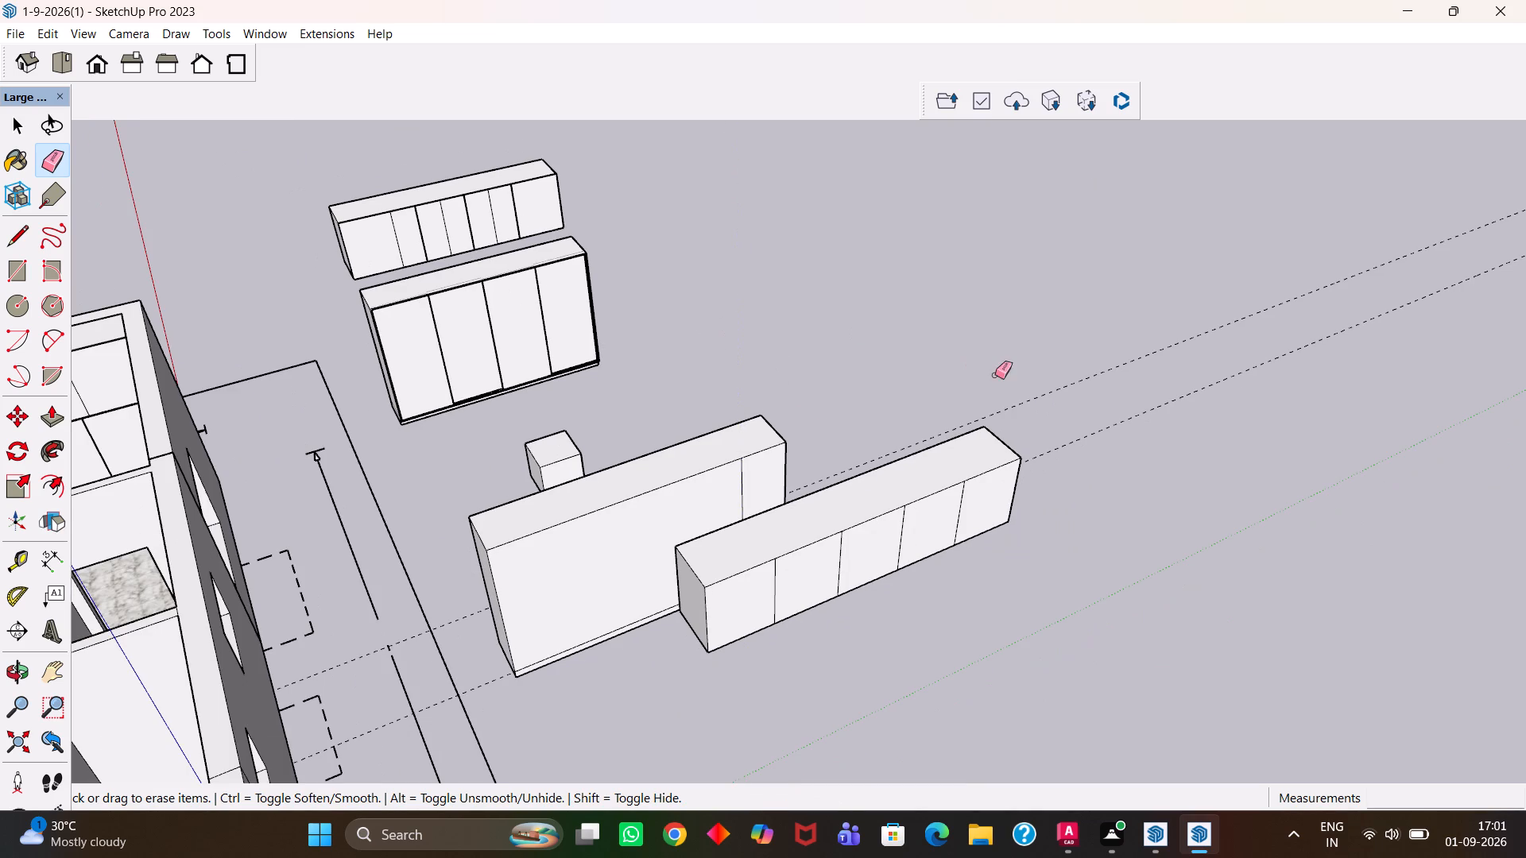
pyautogui.moveTo(995, 375); pyautogui.dragTo(1096, 450)
# Copy the low block's front panel face farthest from the house about 3' 6" out in front of the block.
pyautogui.scroll(3, 960, 532)
pyautogui.moveTo(912, 553); pyautogui.dragTo(813, 566, button='middle')
pyautogui.scroll(1, 817, 565)
pyautogui.scroll(-4, 813, 566)
pyautogui.press('h')
pyautogui.press('space')
pyautogui.click(908, 543)
pyautogui.press('m')
pyautogui.click(908, 543)
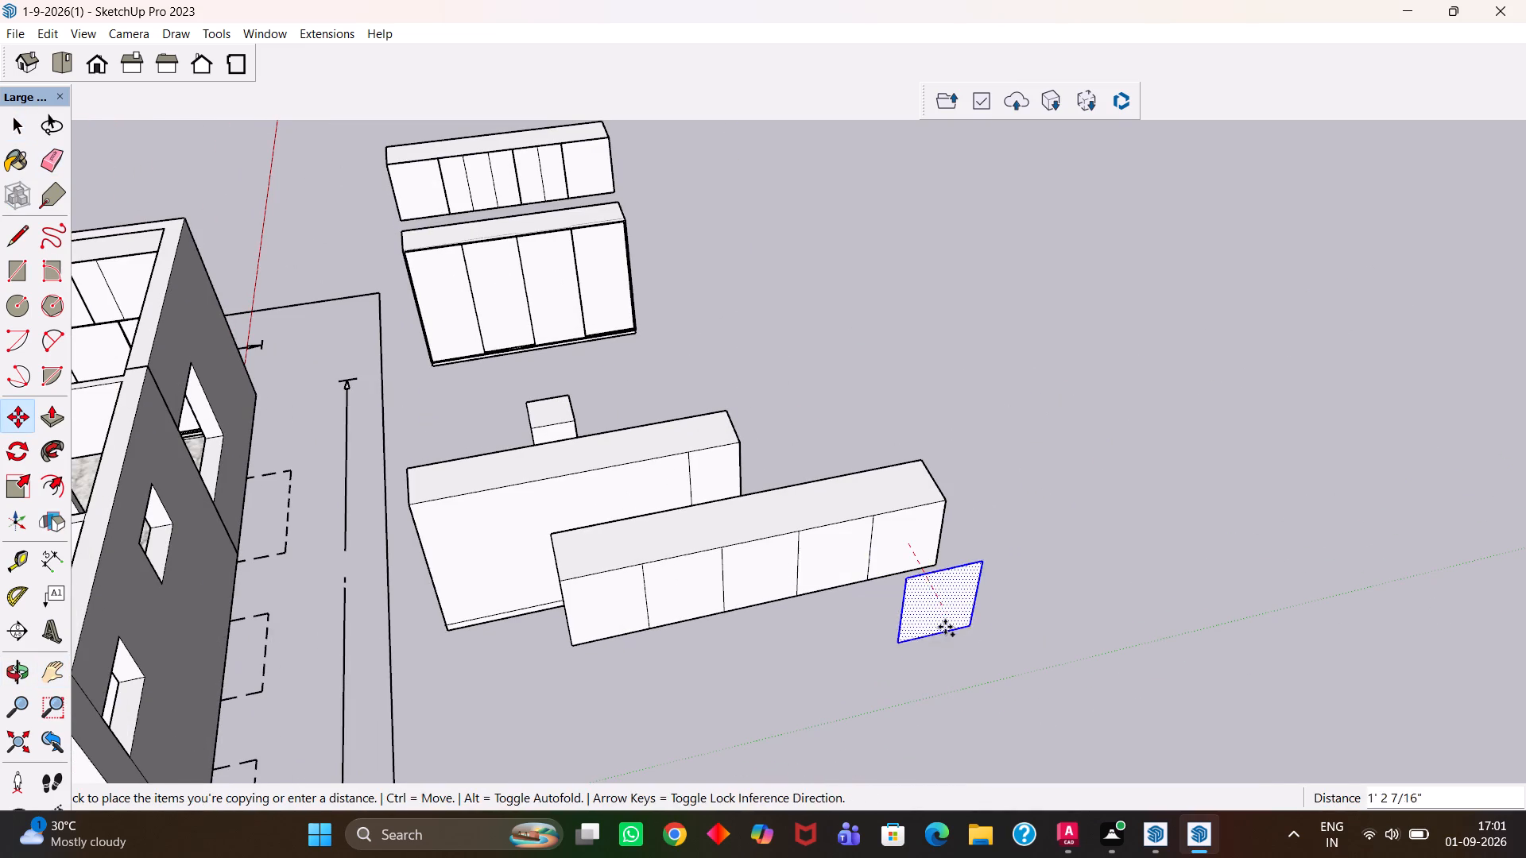
pyautogui.click(947, 628)
# Push/Pull the copied panel face to a thickness of 18 mm.
pyautogui.scroll(2, 947, 628)
pyautogui.press('p')
pyautogui.click(947, 628)
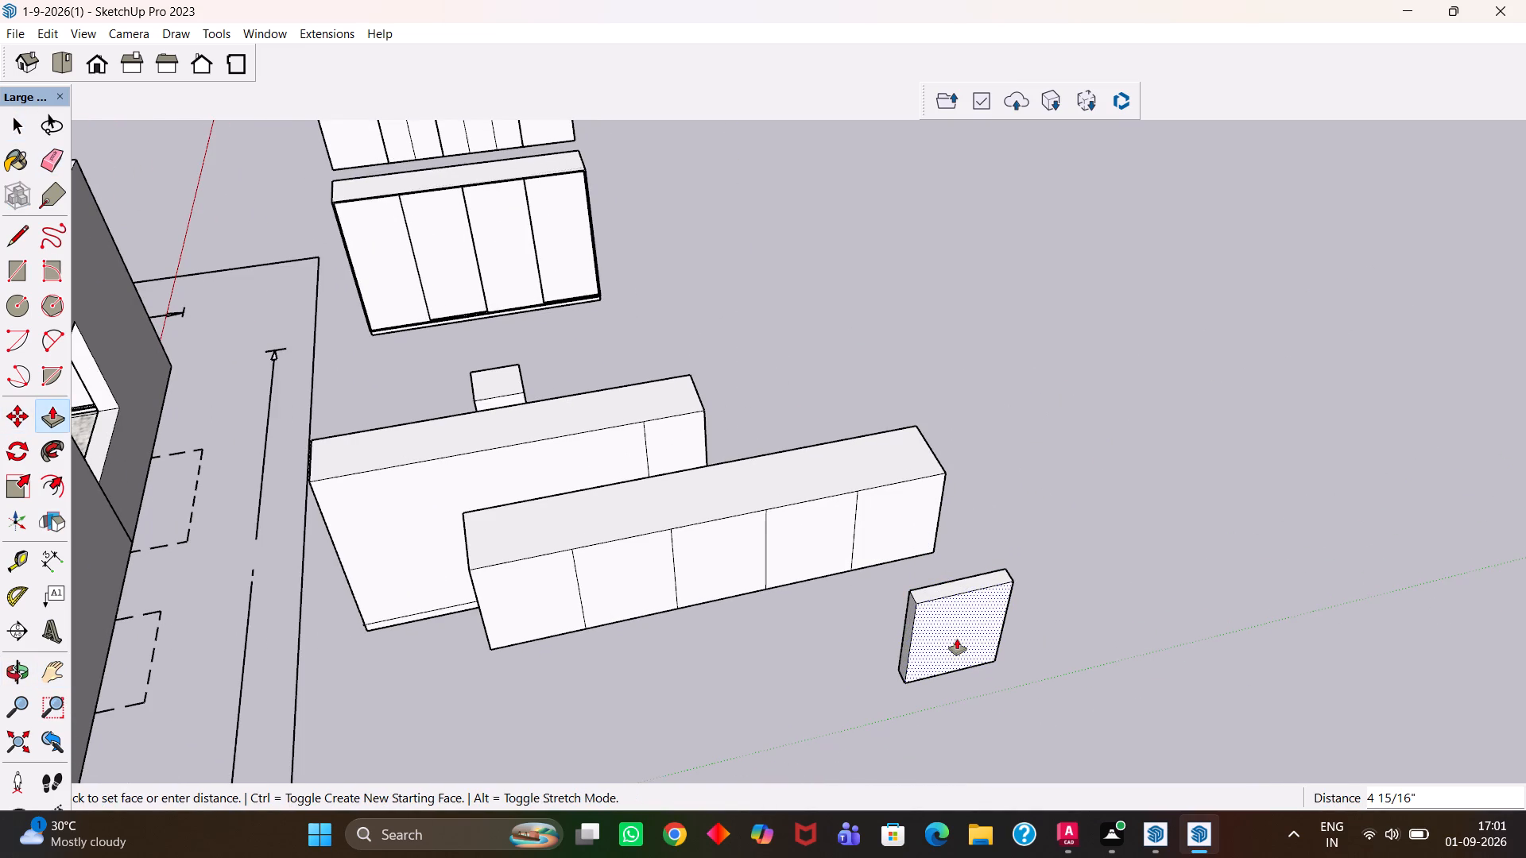
pyautogui.write('18mm')
pyautogui.press('Return')
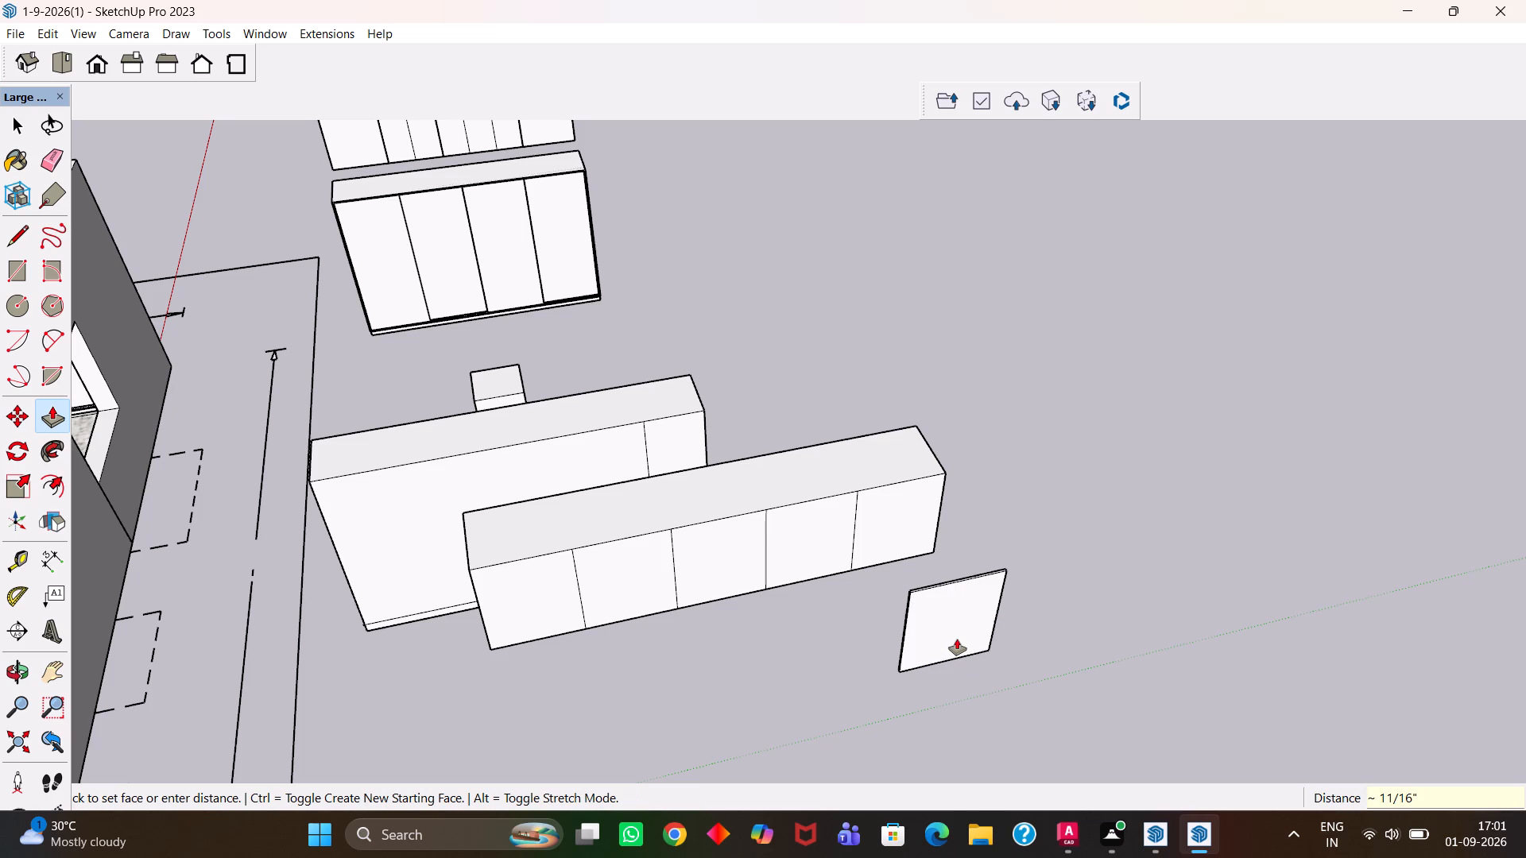
# Select the whole 18 mm panel and make it a group.
pyautogui.press('space')
pyautogui.scroll(6, 957, 639)
pyautogui.tripleClick(926, 601)
pyautogui.click(926, 601)
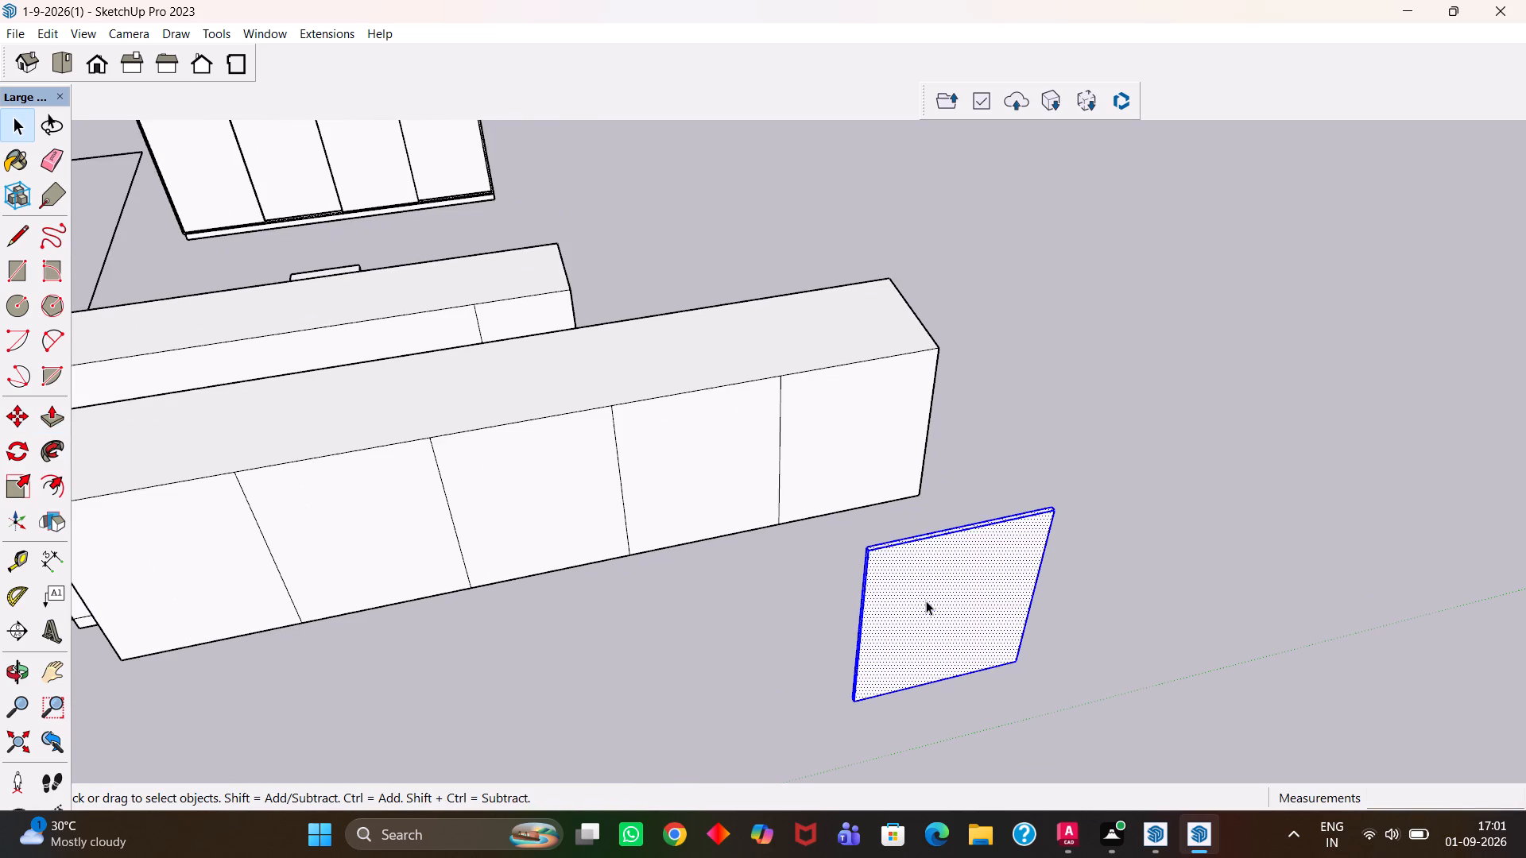
pyautogui.rightClick(926, 601)
pyautogui.click(1017, 404)
# Inside the panel group, push the side edge face nearest the house inward by 5 mm and close the group.
pyautogui.scroll(2, 934, 582)
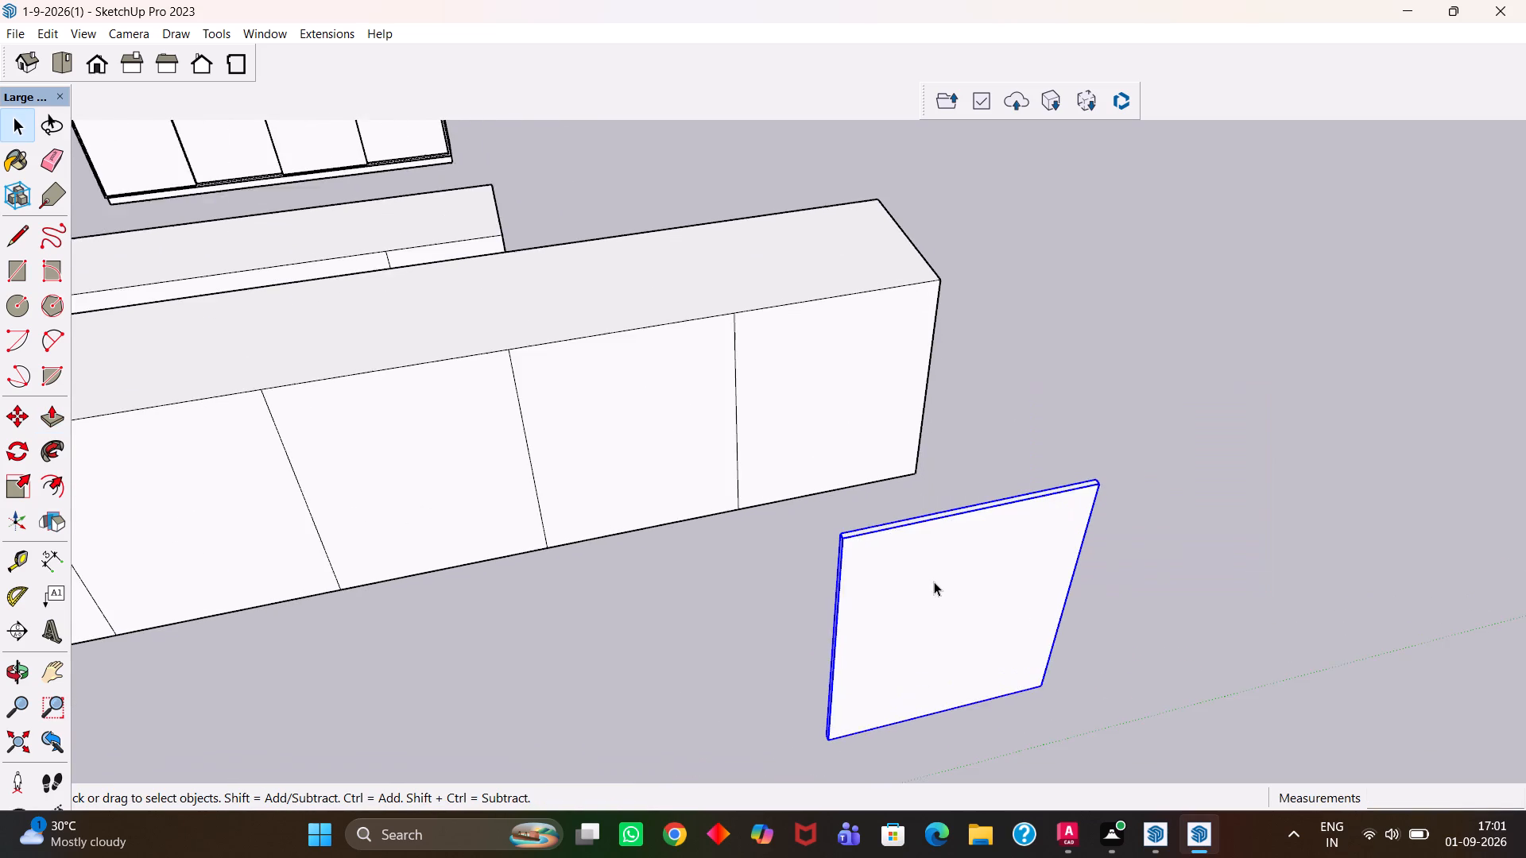
pyautogui.scroll(7, 934, 582)
pyautogui.moveTo(831, 619); pyautogui.dragTo(967, 579, button='middle')
pyautogui.press('space')
pyautogui.scroll(2, 947, 593)
pyautogui.click(941, 582)
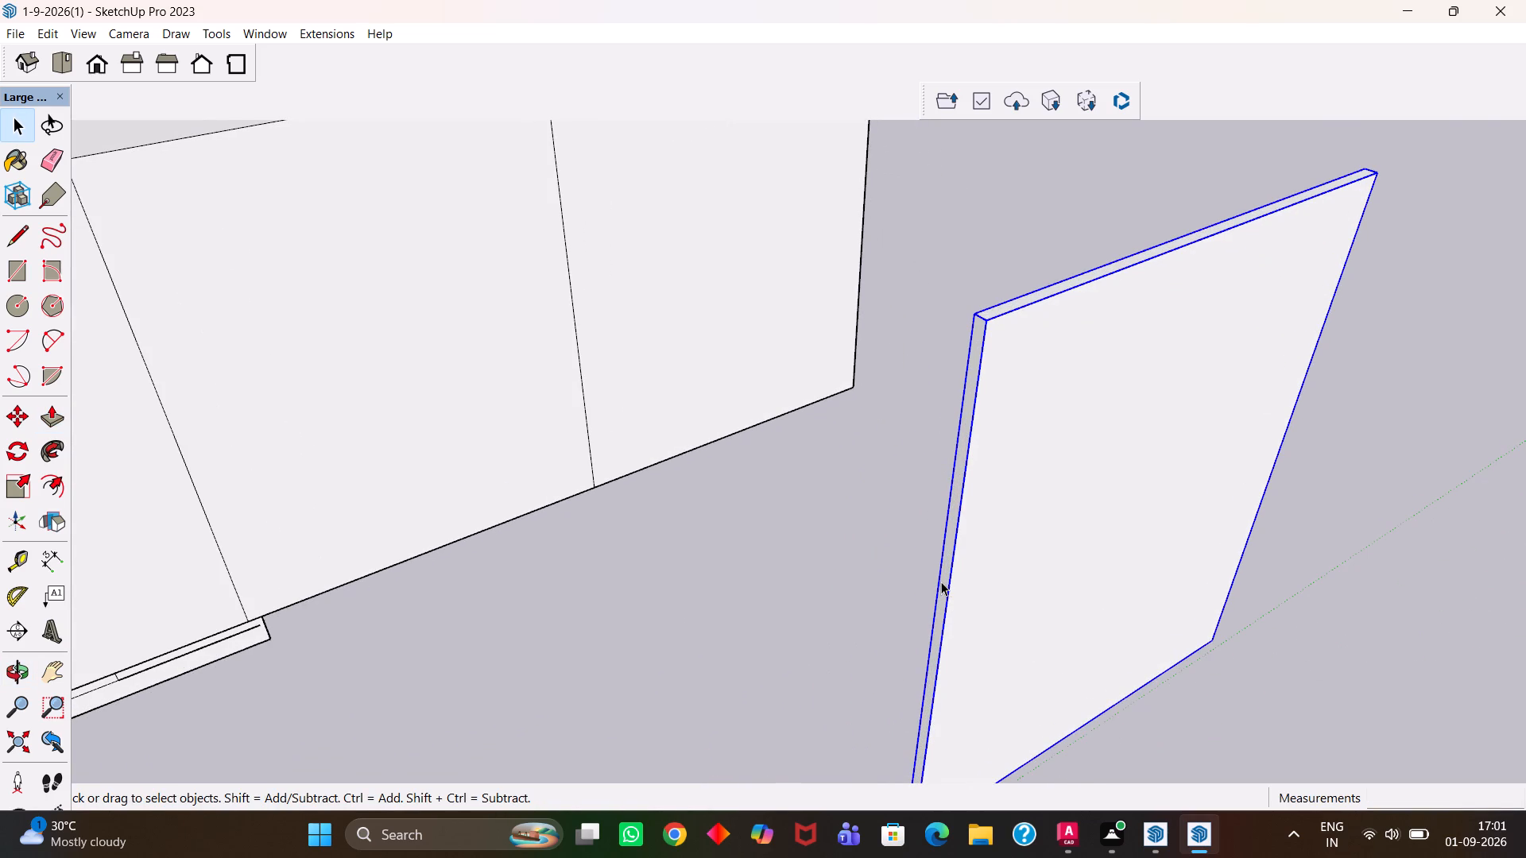
pyautogui.scroll(7, 943, 580)
pyautogui.tripleClick(947, 582)
pyautogui.click(951, 577)
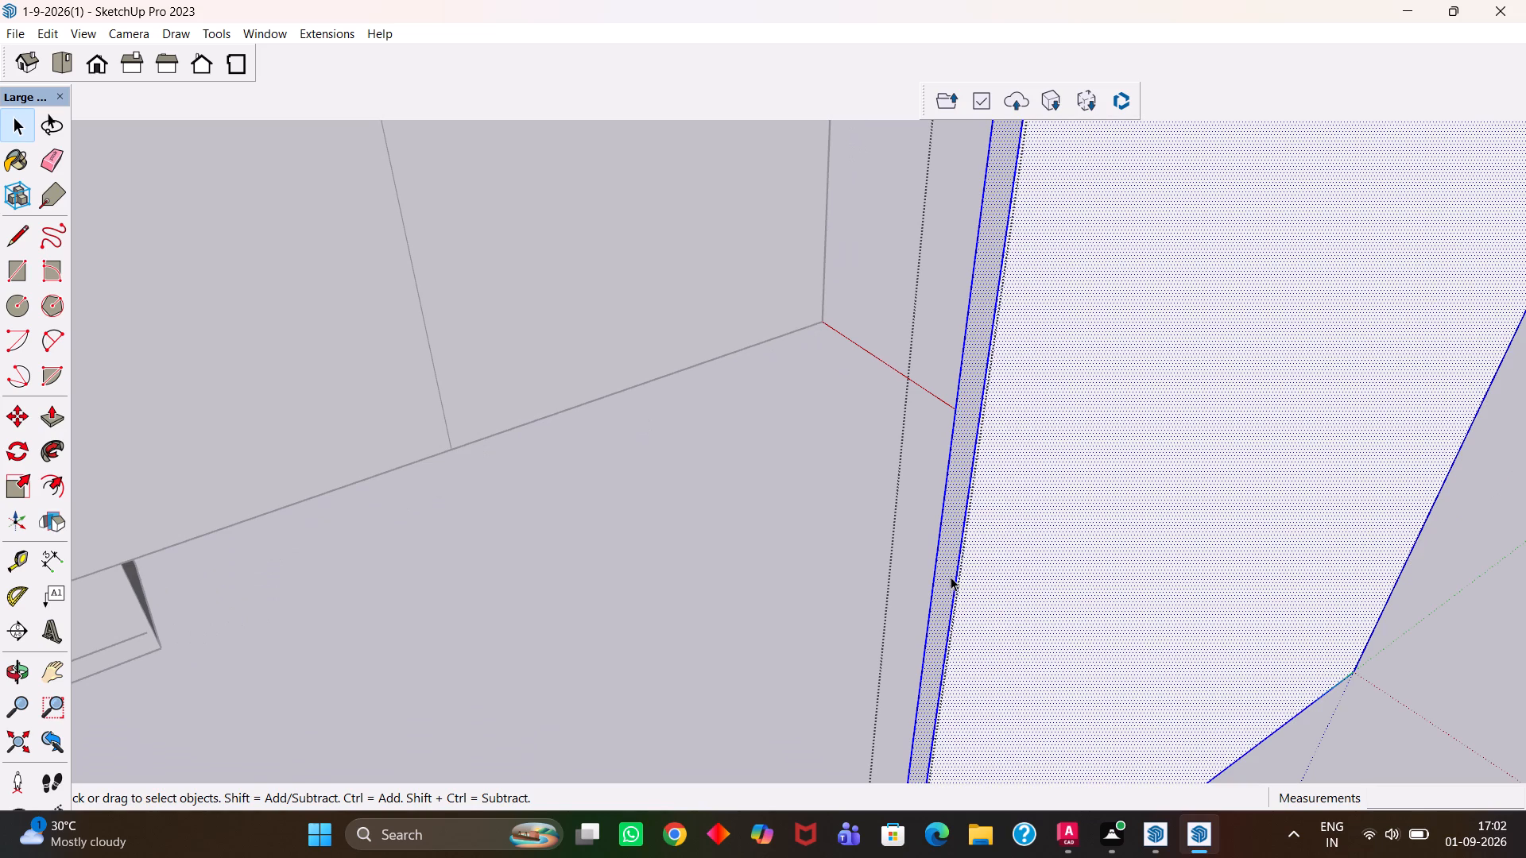
pyautogui.press('p')
pyautogui.click(951, 577)
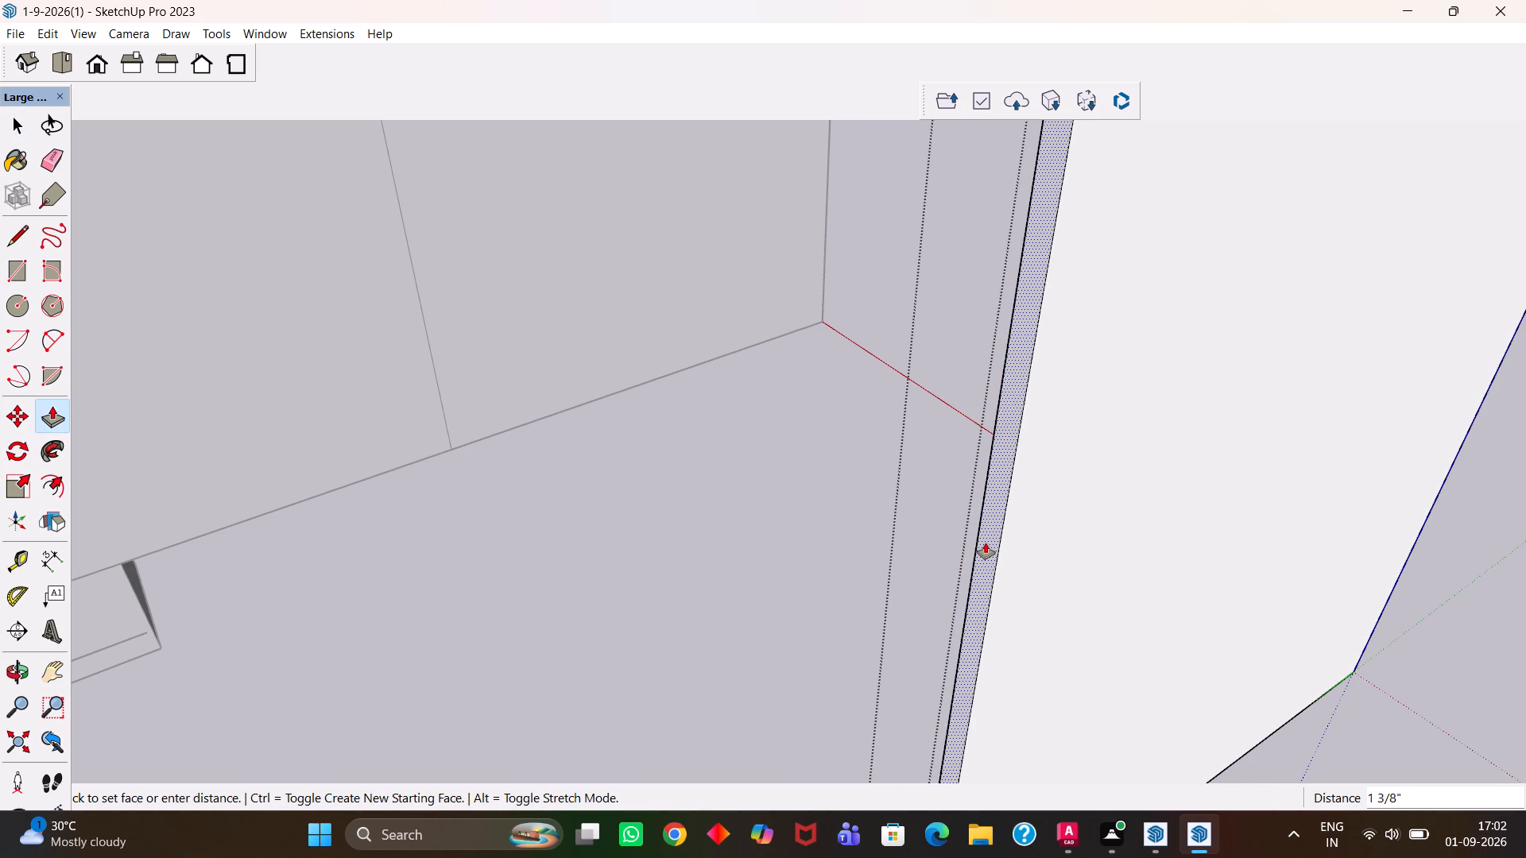
pyautogui.write('5mm')
pyautogui.press('Return')
pyautogui.press('h')
pyautogui.scroll(-4, 986, 543)
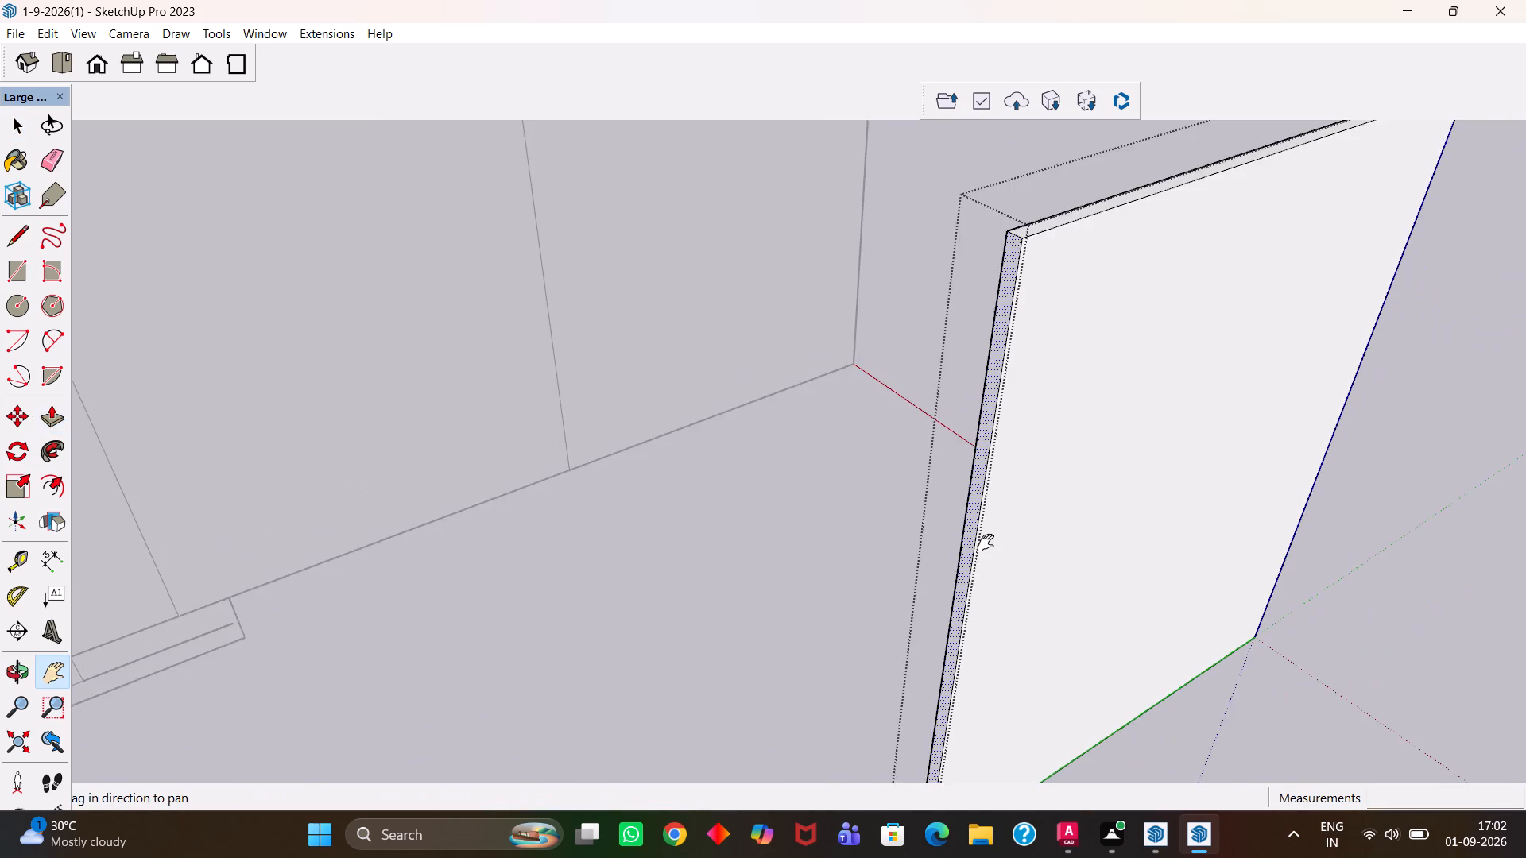
pyautogui.scroll(-20, 986, 543)
pyautogui.scroll(-6, 986, 543)
pyautogui.scroll(1, 1046, 528)
pyautogui.moveTo(1046, 528); pyautogui.dragTo(962, 562, button='middle')
pyautogui.press('space')
pyautogui.scroll(-2, 958, 562)
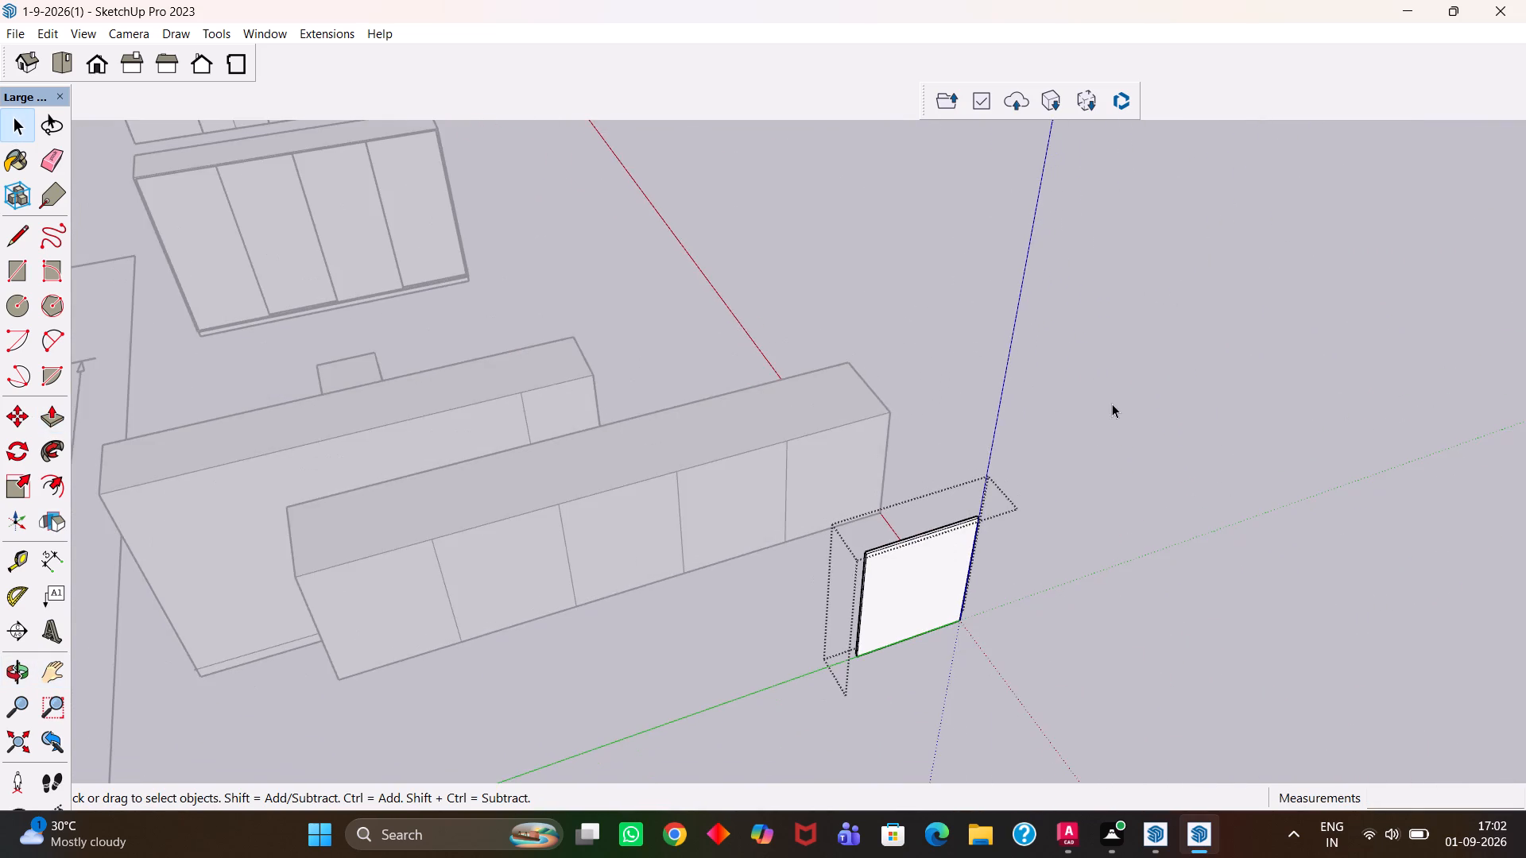
pyautogui.click(1112, 404)
# Copy the panel group 3' 6" by its back top corner onto the low block's front top corner farthest from the house.
pyautogui.click(959, 563)
pyautogui.scroll(12, 950, 563)
pyautogui.press('m')
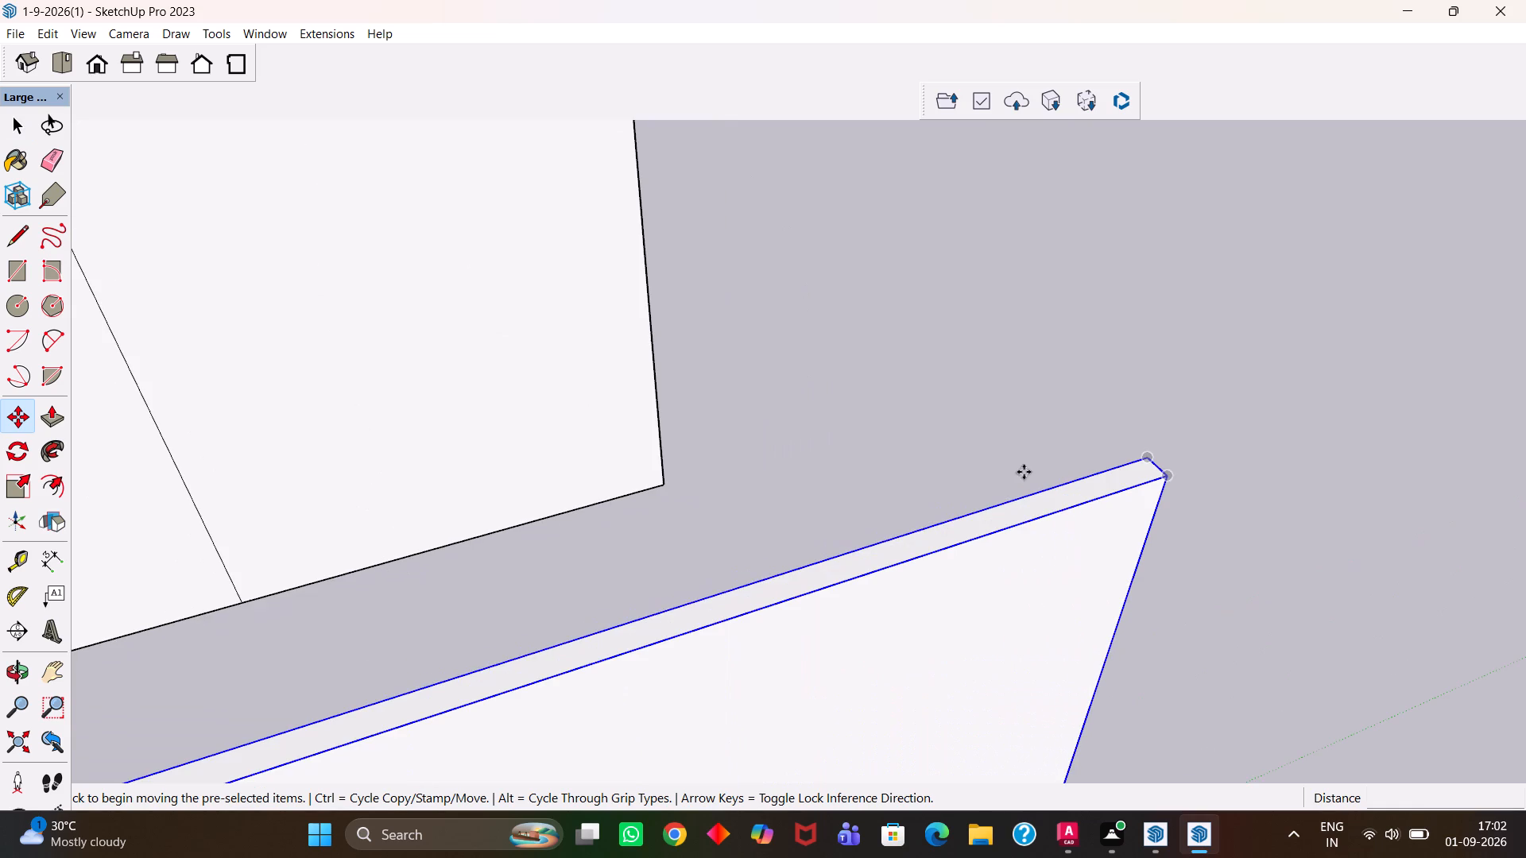
pyautogui.click(1156, 454)
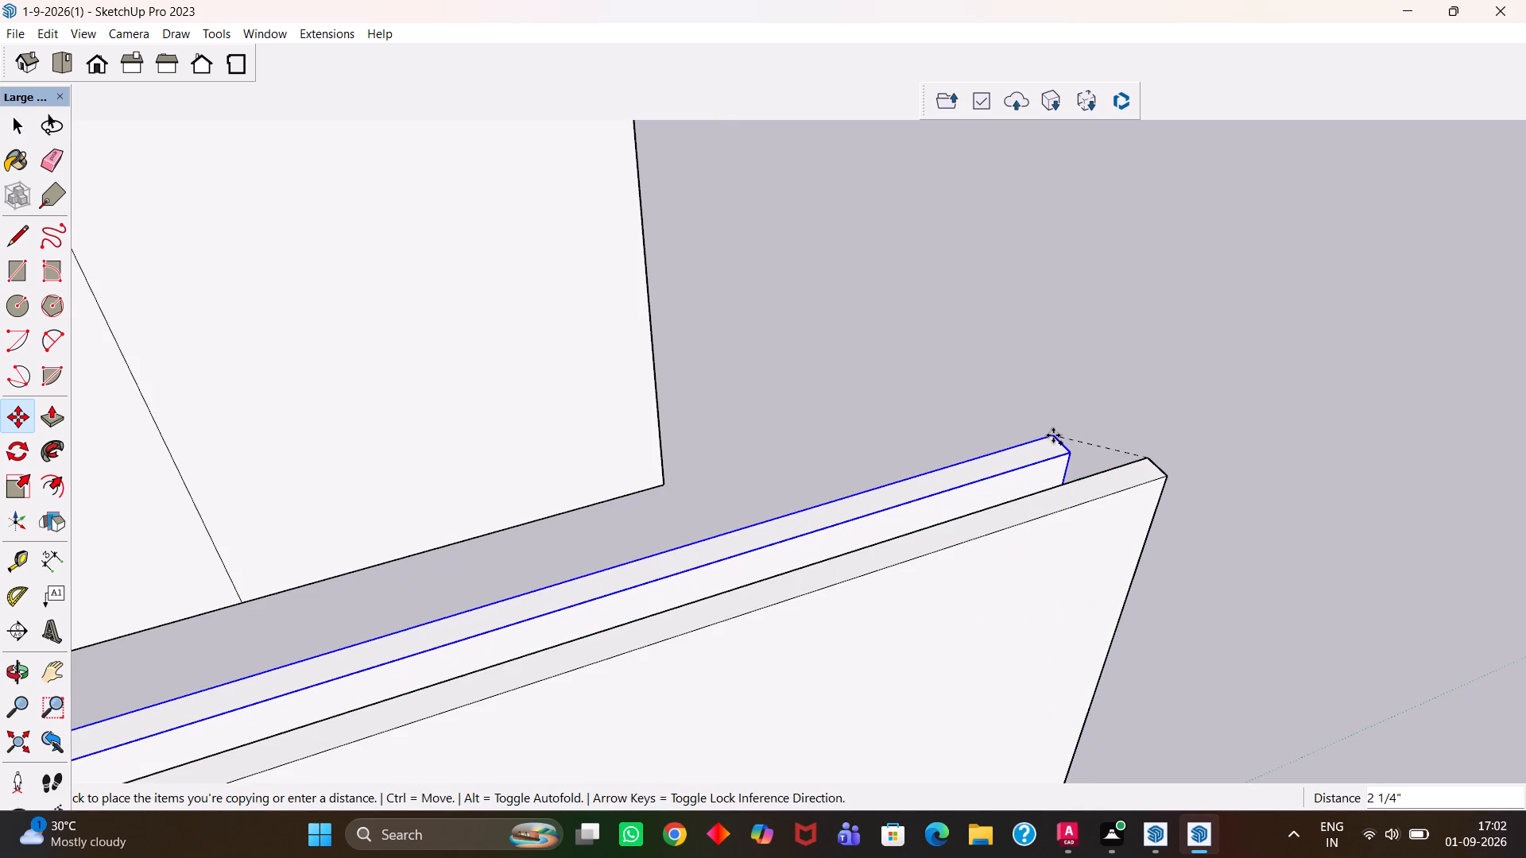
pyautogui.press('h')
pyautogui.scroll(-9, 1032, 435)
pyautogui.moveTo(907, 395); pyautogui.dragTo(940, 477)
pyautogui.scroll(3, 935, 462)
pyautogui.press('Escape')
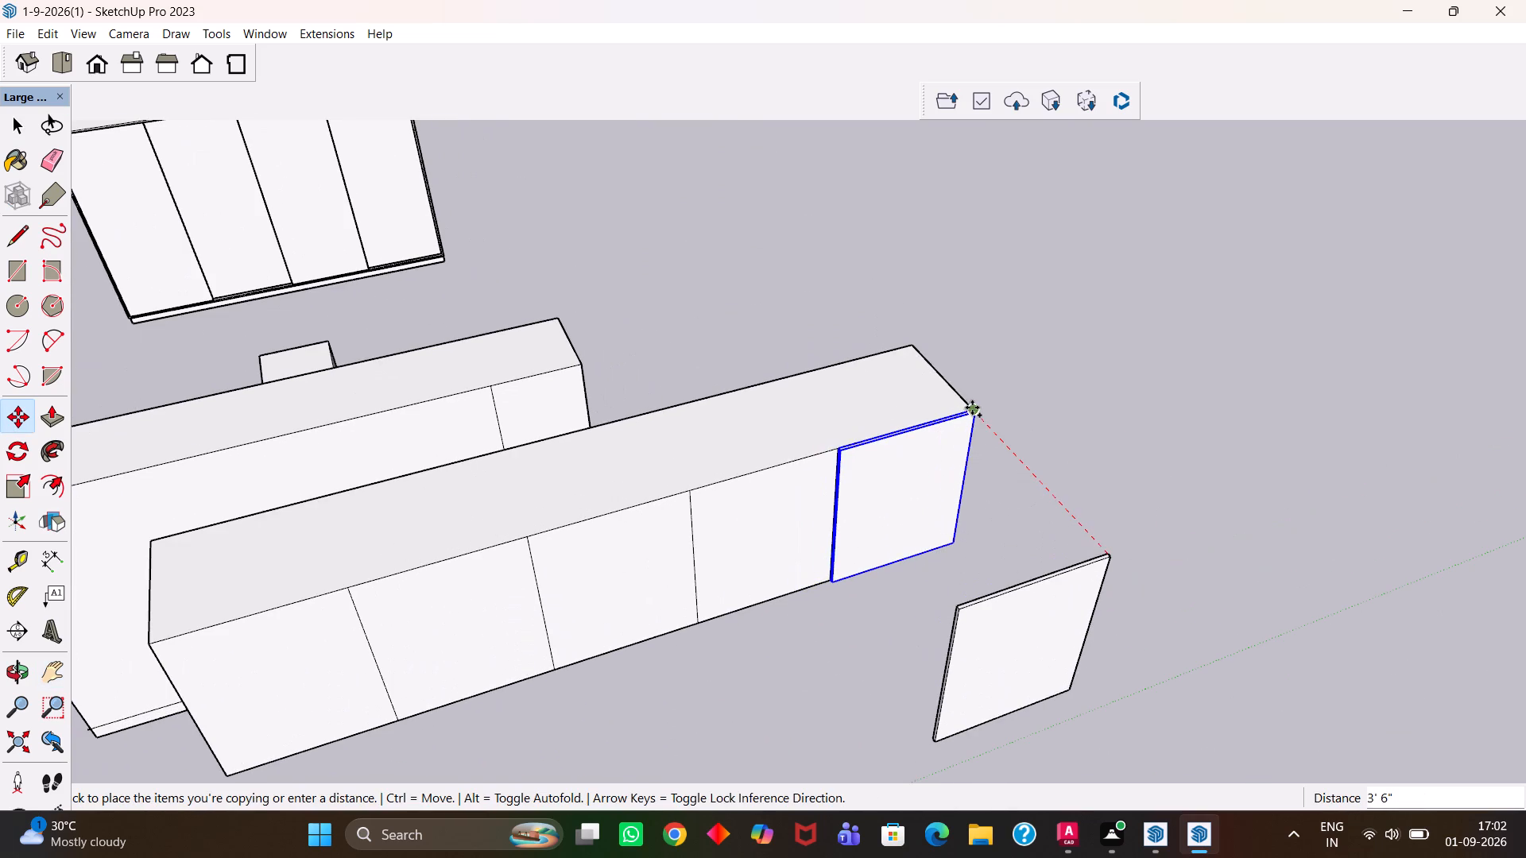
pyautogui.click(972, 408)
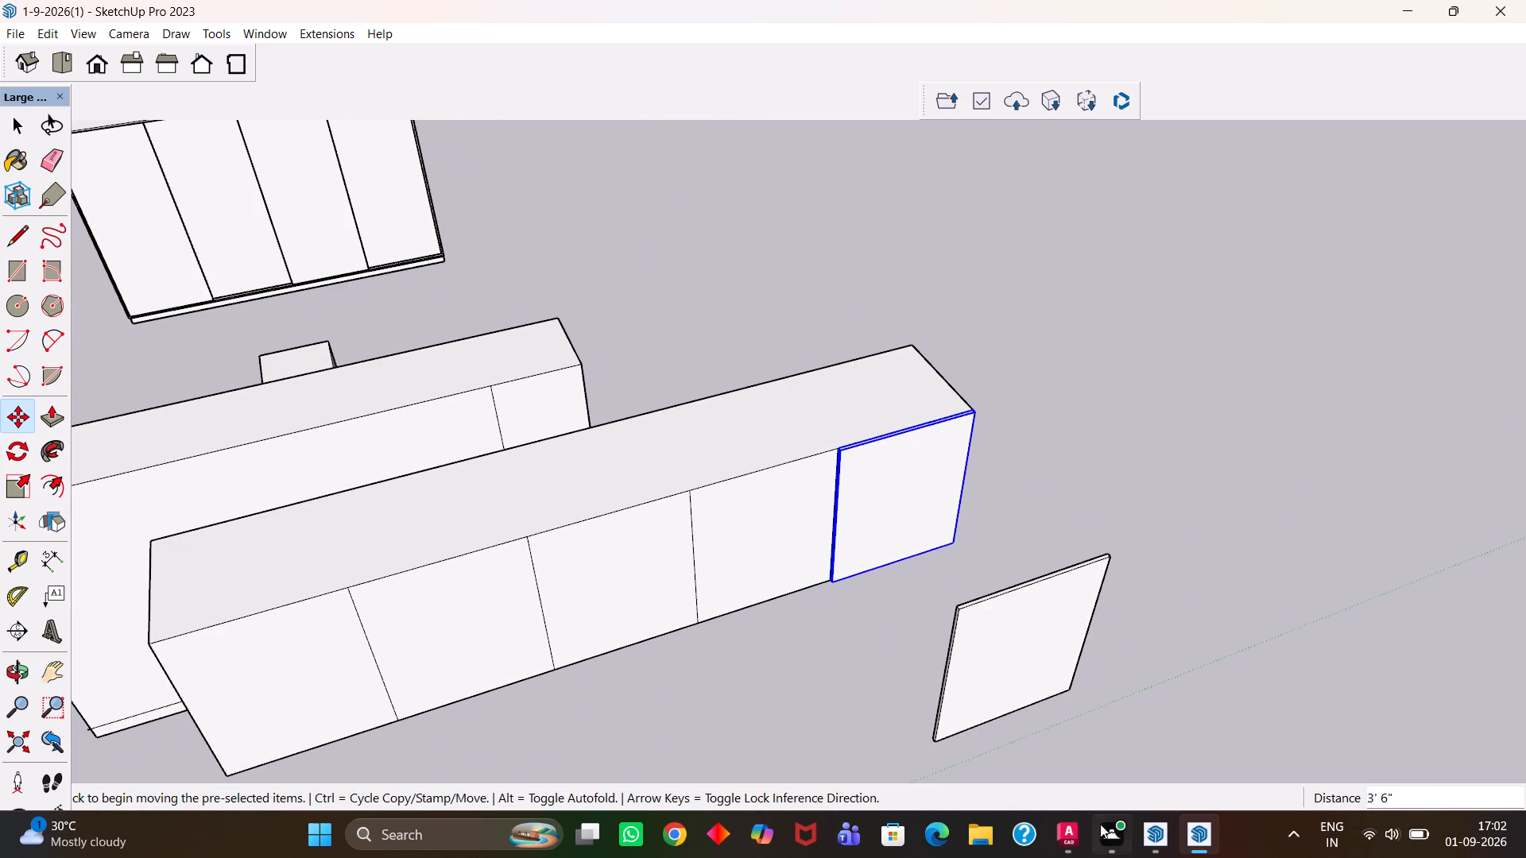
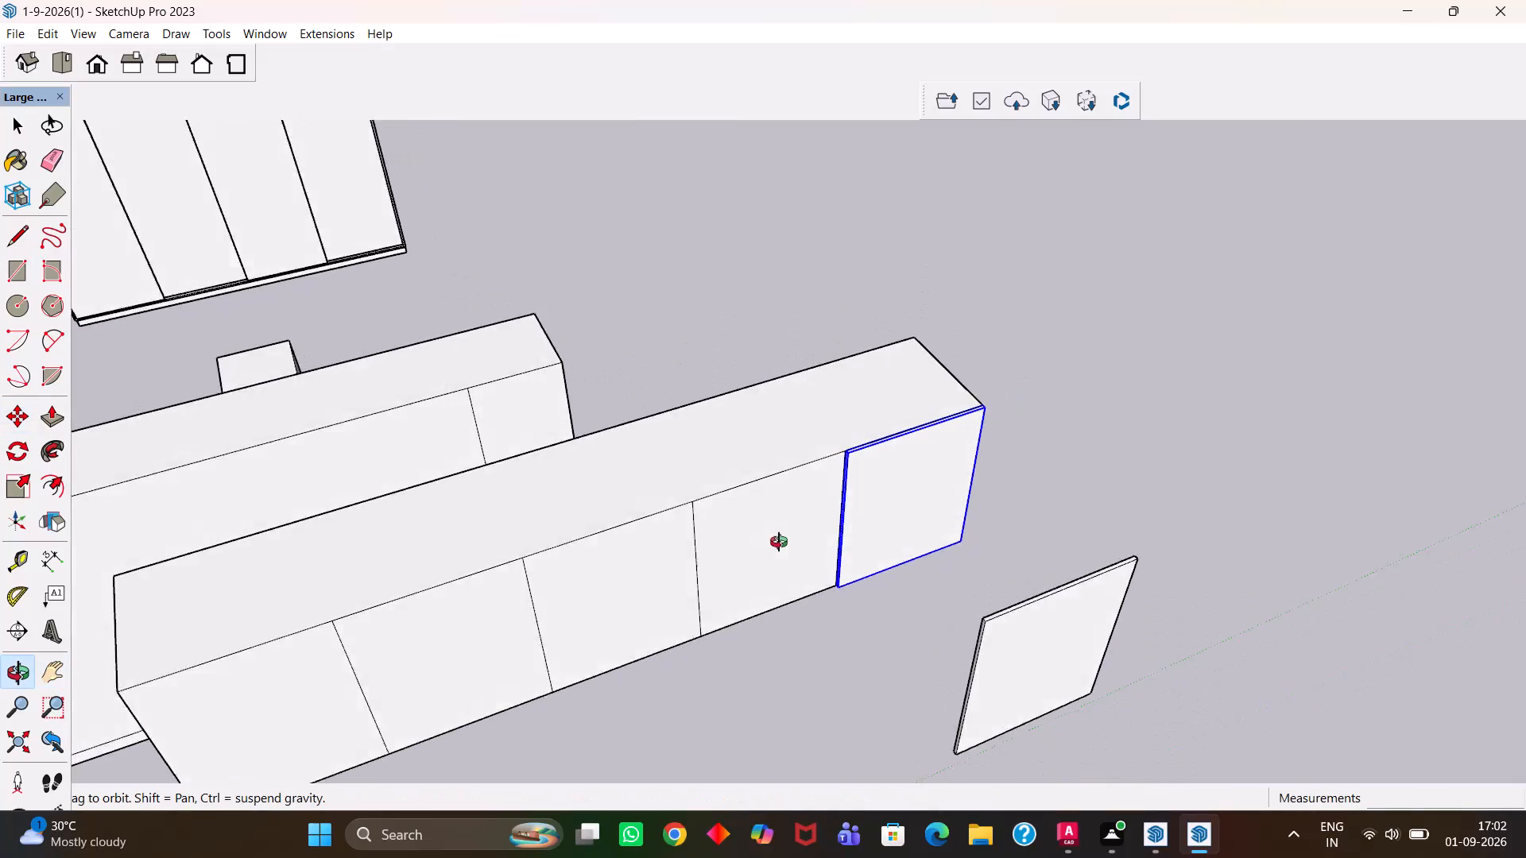
# Copy the front panel group to the low block's end nearest the house and divide the spacing by 4 to cover the front.
pyautogui.scroll(5, 943, 497)
pyautogui.press('m')
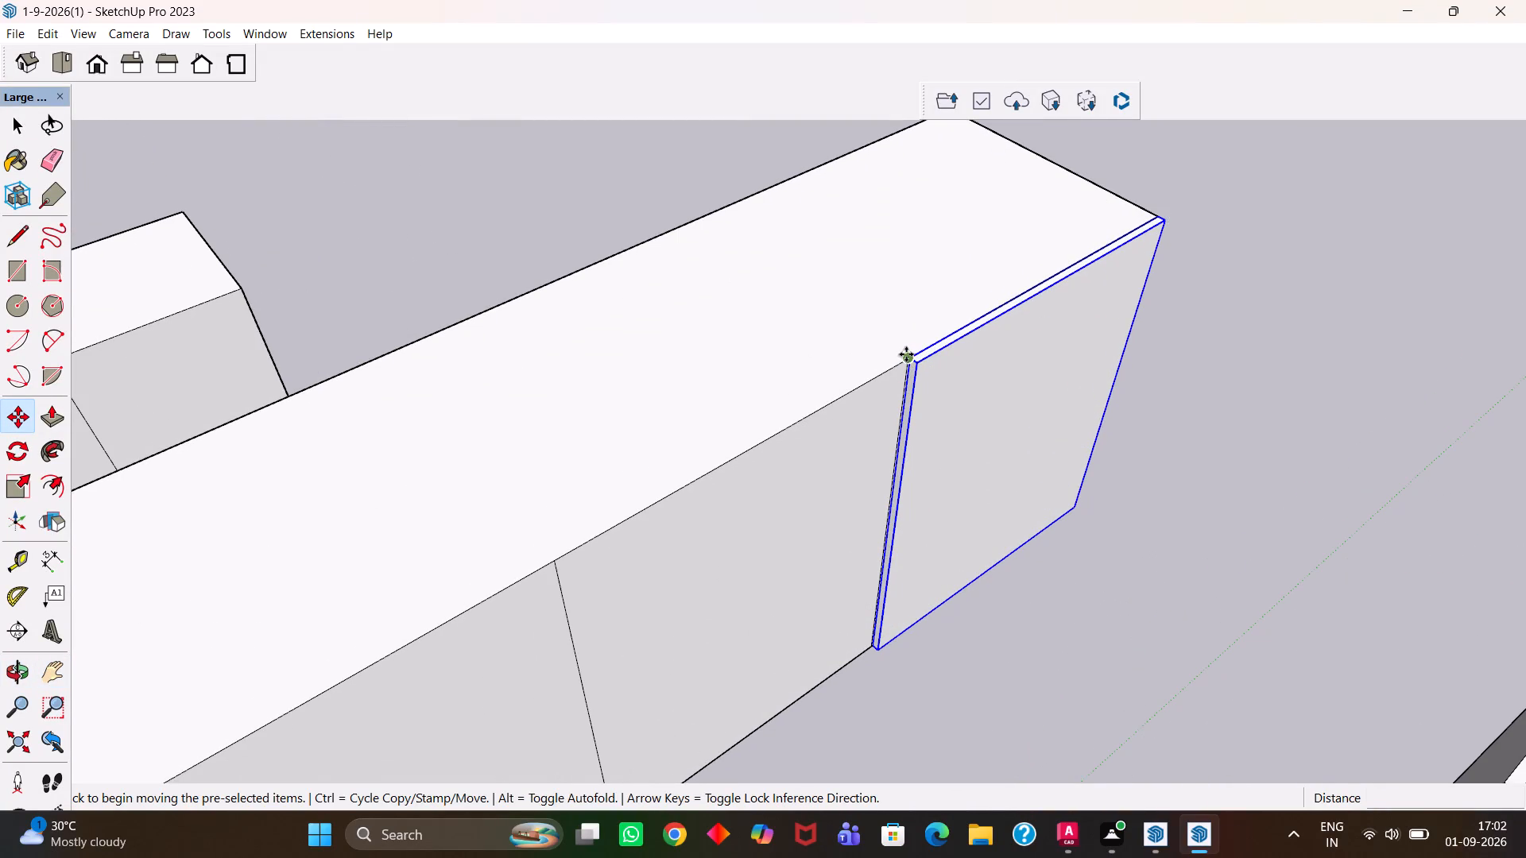
pyautogui.click(906, 354)
pyautogui.press('h')
pyautogui.scroll(-8, 748, 466)
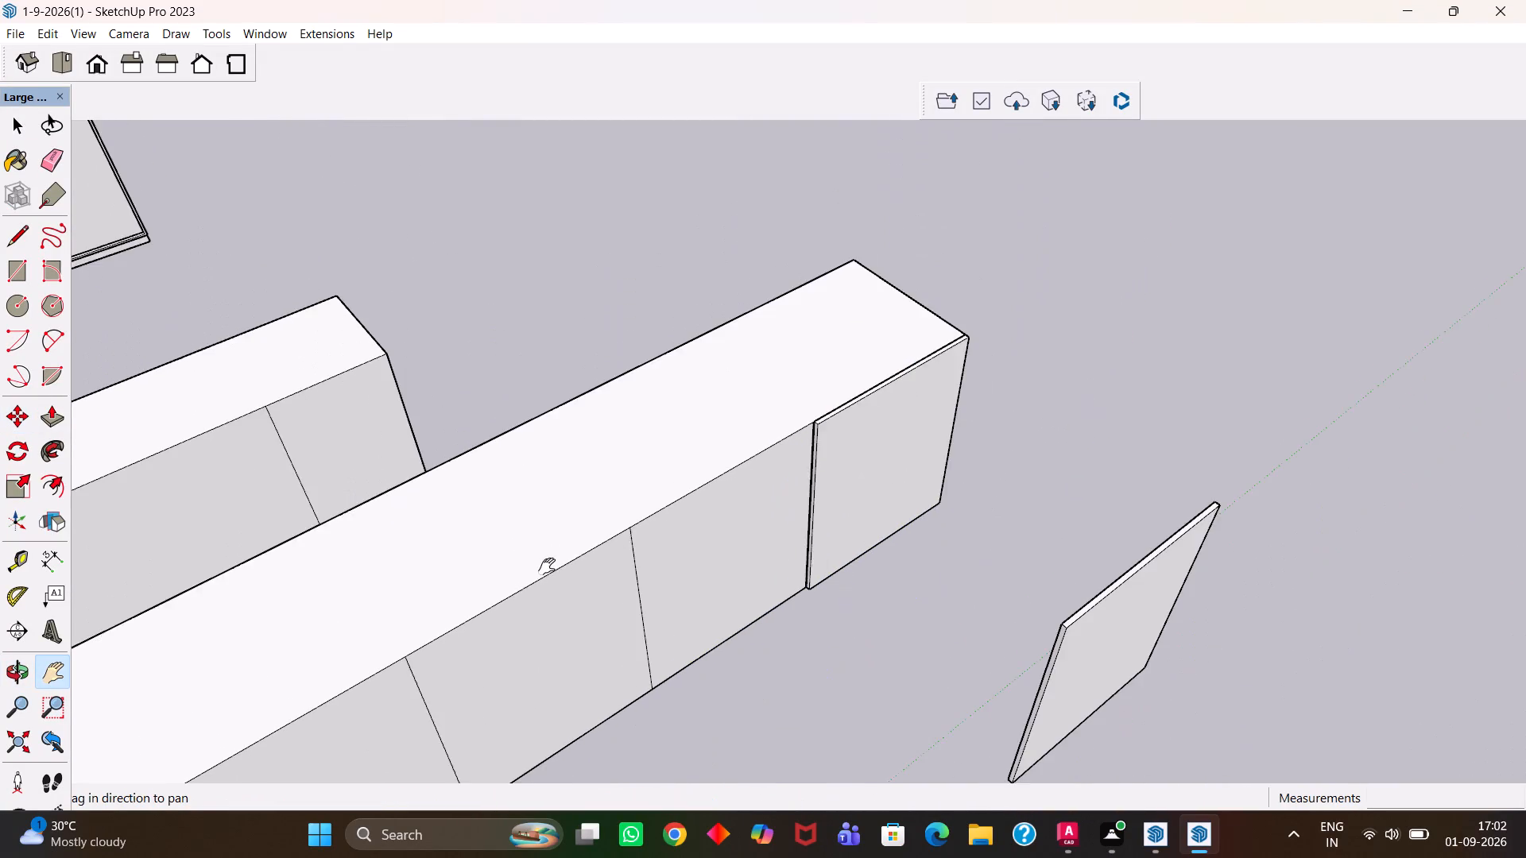
pyautogui.moveTo(515, 589); pyautogui.dragTo(750, 402)
pyautogui.moveTo(814, 449); pyautogui.dragTo(578, 467, button='middle')
pyautogui.moveTo(464, 448); pyautogui.dragTo(865, 528)
pyautogui.moveTo(633, 524); pyautogui.dragTo(676, 524, button='middle')
pyautogui.press('Escape')
pyautogui.scroll(1, 669, 520)
pyautogui.click(525, 553)
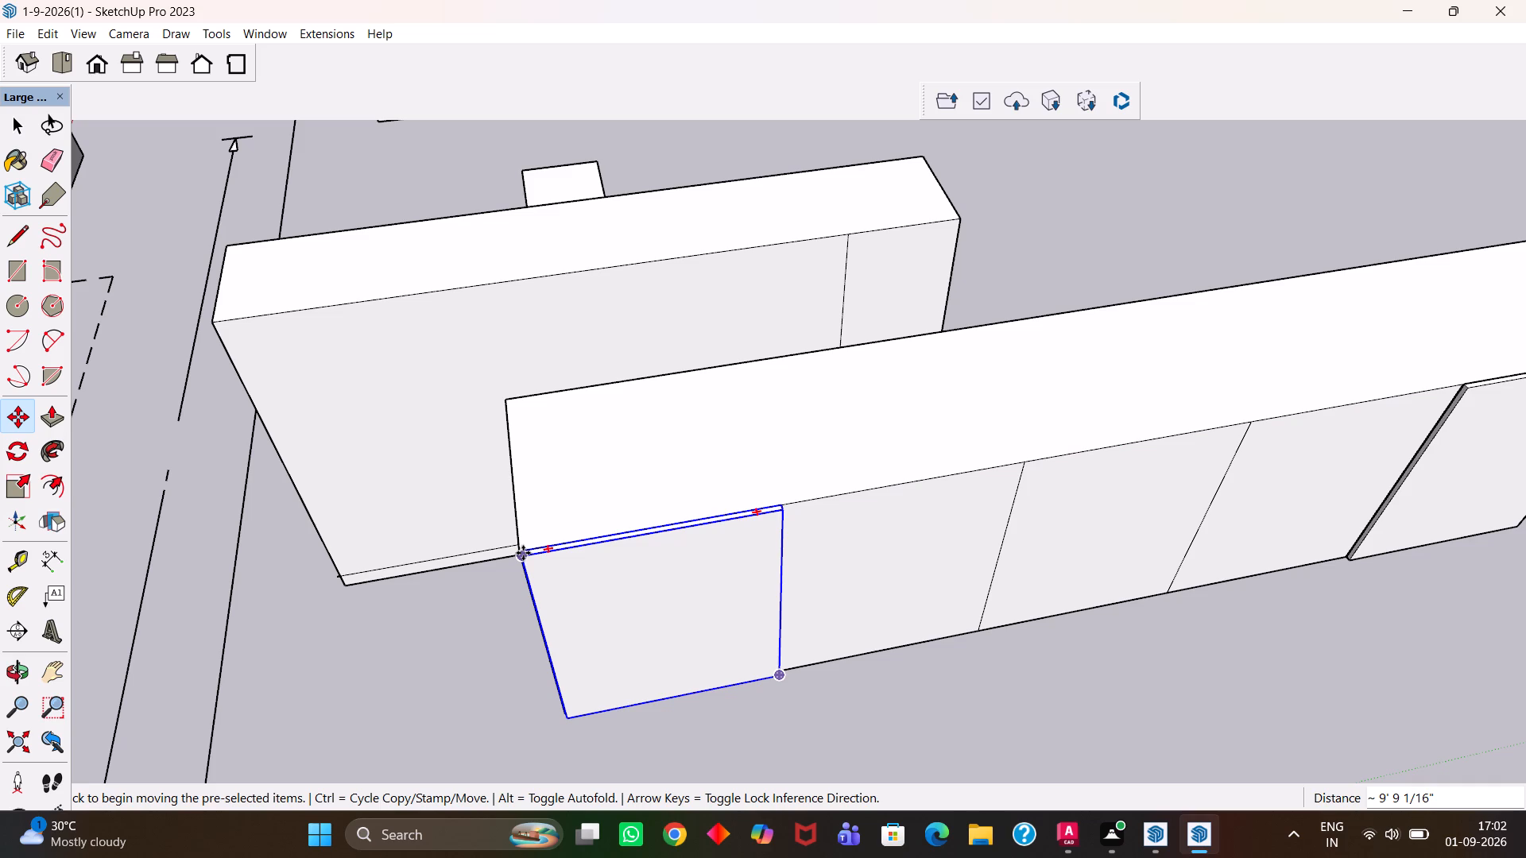
pyautogui.write('/5')
pyautogui.press('Return')
pyautogui.write('/4')
pyautogui.press('Return')
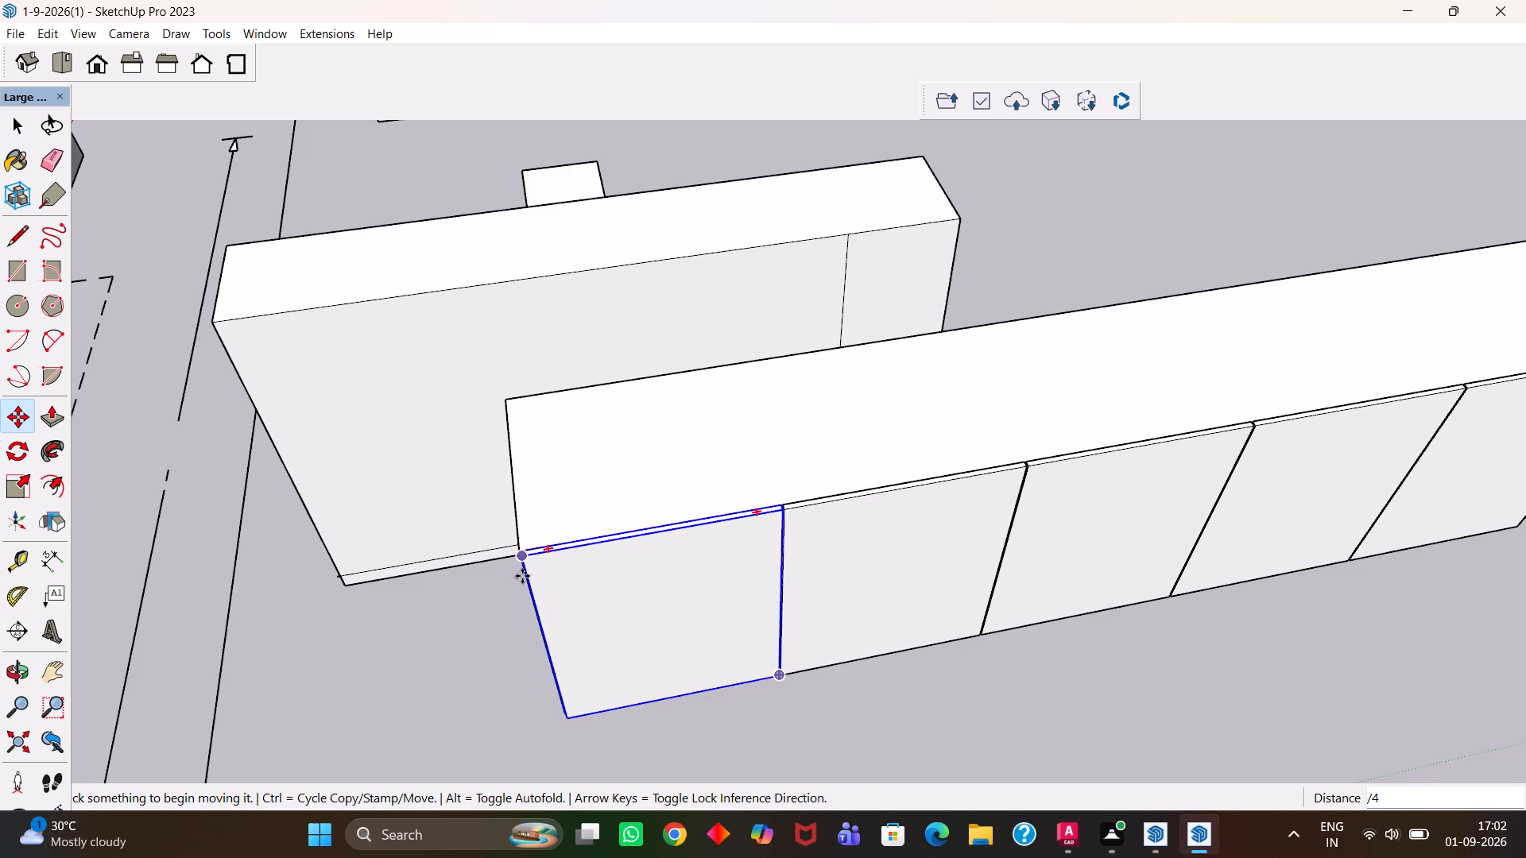
# Select the whole low block together with its five front panels and make them one group.
pyautogui.press('h')
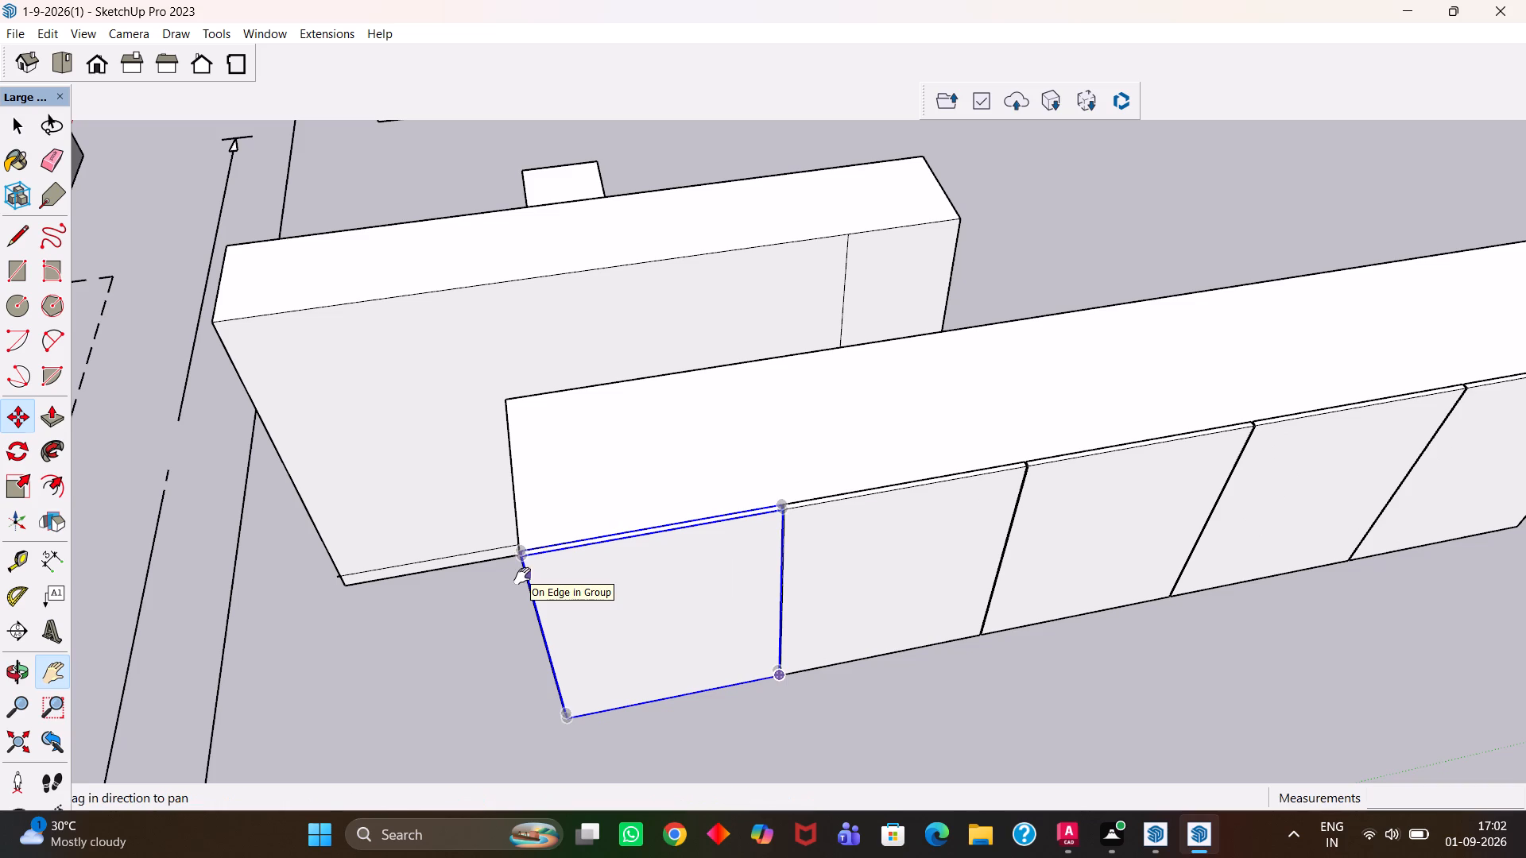
pyautogui.scroll(-12, 613, 567)
pyautogui.scroll(1, 734, 551)
pyautogui.moveTo(733, 552); pyautogui.dragTo(773, 626, button='middle')
pyautogui.scroll(1, 807, 636)
pyautogui.press('space')
pyautogui.click(846, 690)
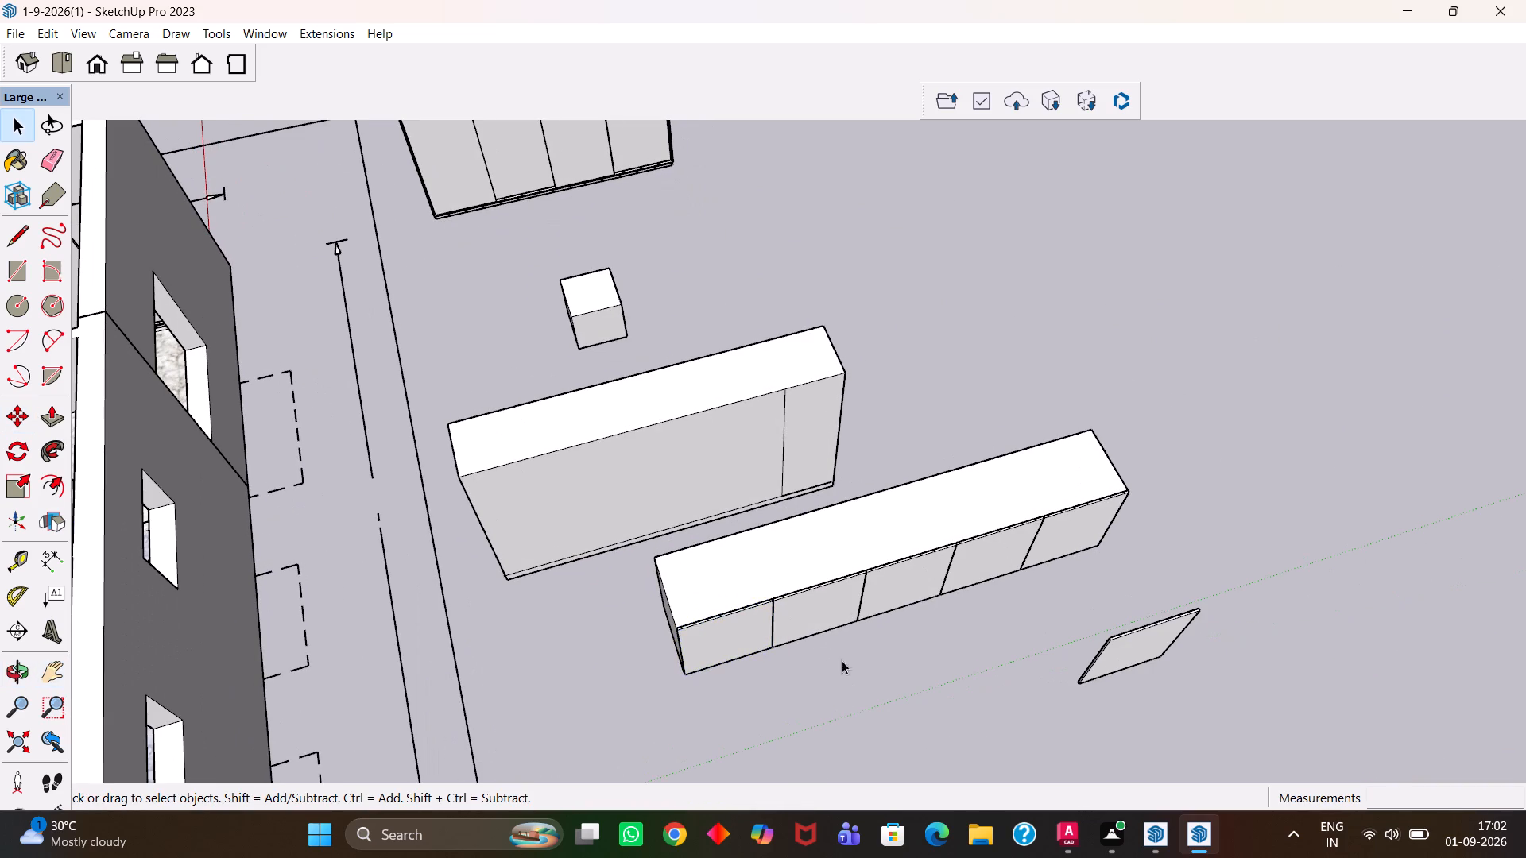
pyautogui.click(796, 566)
pyautogui.tripleClick(797, 559)
pyautogui.click(797, 559)
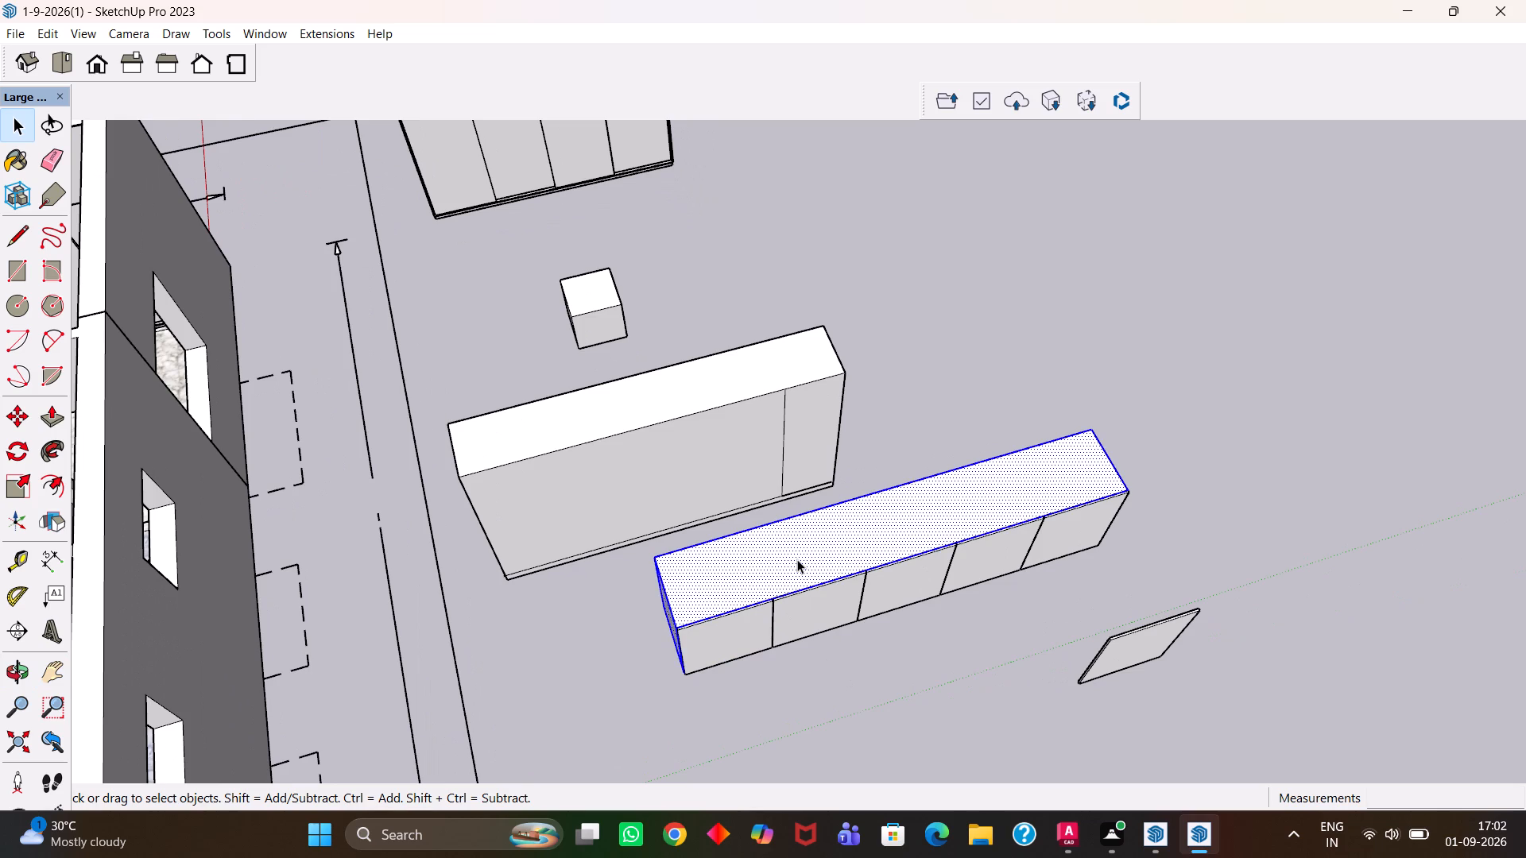
pyautogui.scroll(2, 797, 559)
pyautogui.tripleClick(797, 559)
pyautogui.doubleClick(797, 559)
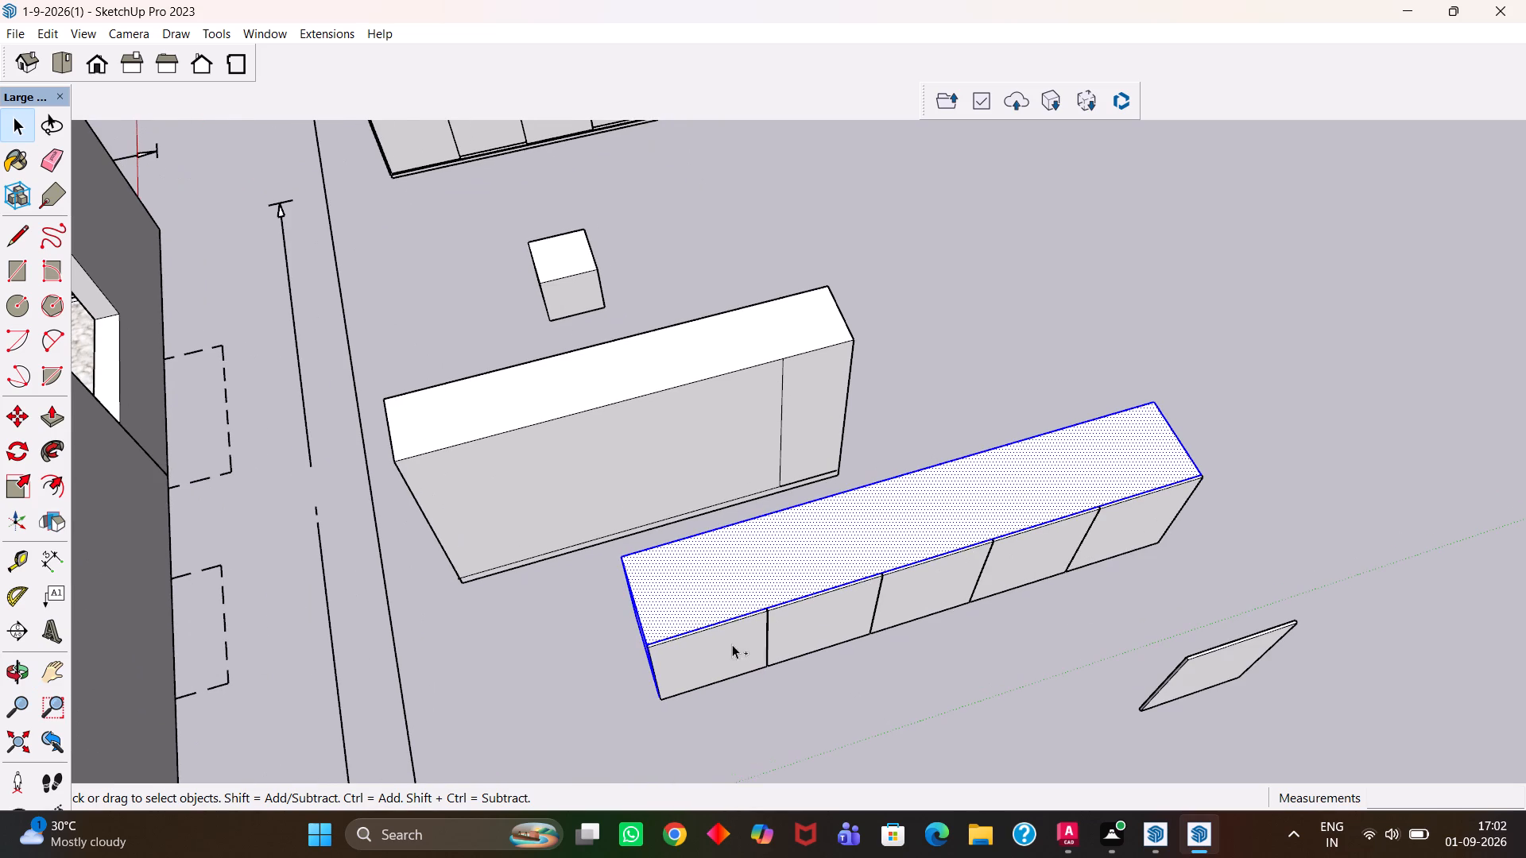
pyautogui.keyDown('ctrl'); pyautogui.click(732, 644); pyautogui.keyUp('ctrl')
pyautogui.keyDown('ctrl'); pyautogui.click(831, 624); pyautogui.keyUp('ctrl')
pyautogui.keyDown('ctrl'); pyautogui.click(905, 589); pyautogui.keyUp('ctrl')
pyautogui.keyDown('ctrl'); pyautogui.click(1011, 557); pyautogui.keyUp('ctrl')
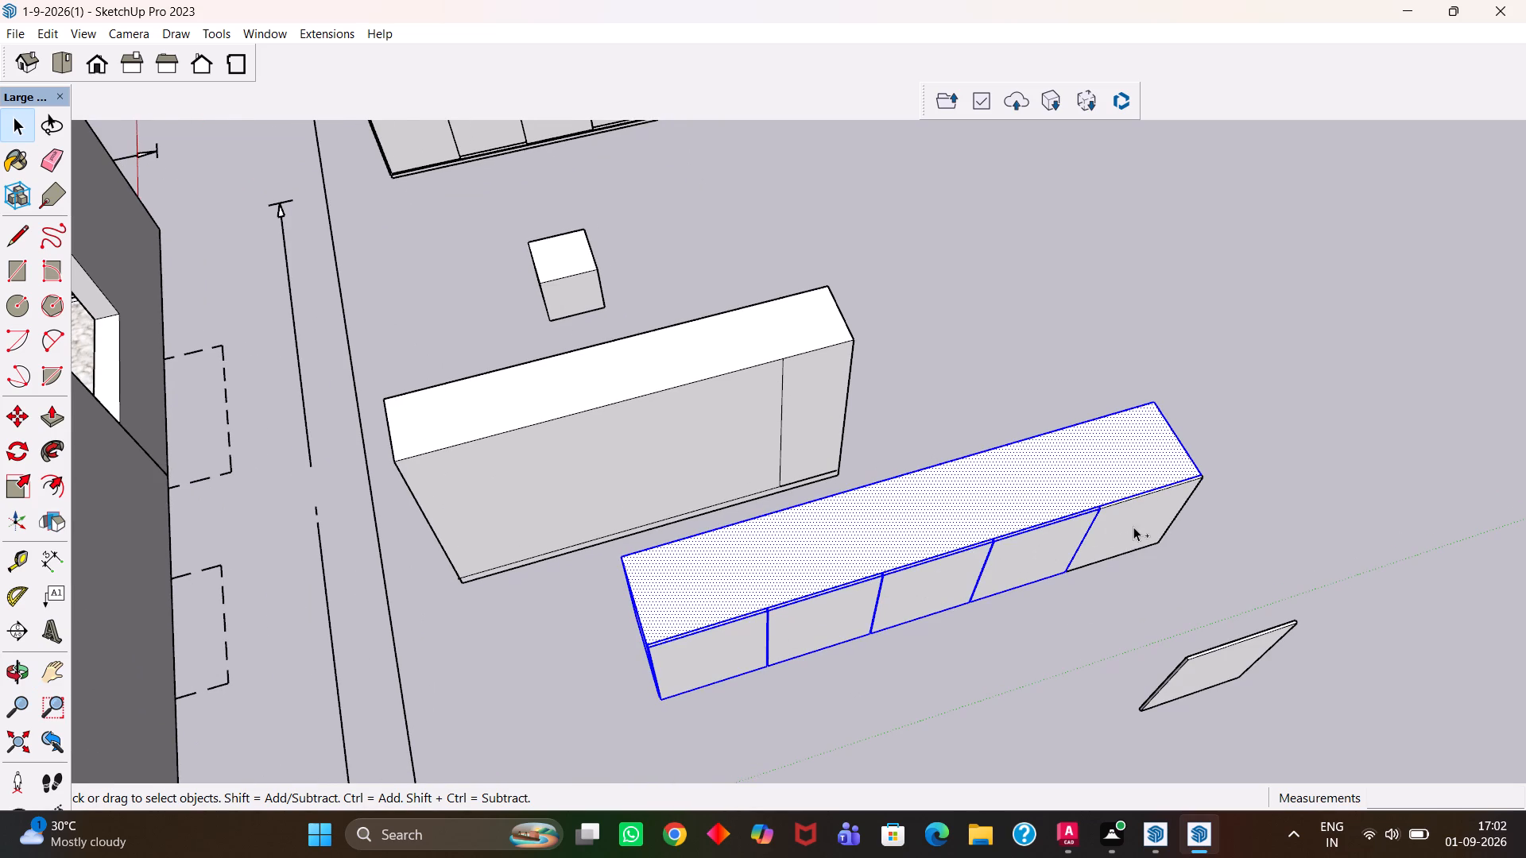
pyautogui.keyDown('ctrl'); pyautogui.click(1133, 527); pyautogui.keyUp('ctrl')
pyautogui.keyDown('ctrl'); pyautogui.rightClick(1110, 475); pyautogui.keyUp('ctrl')
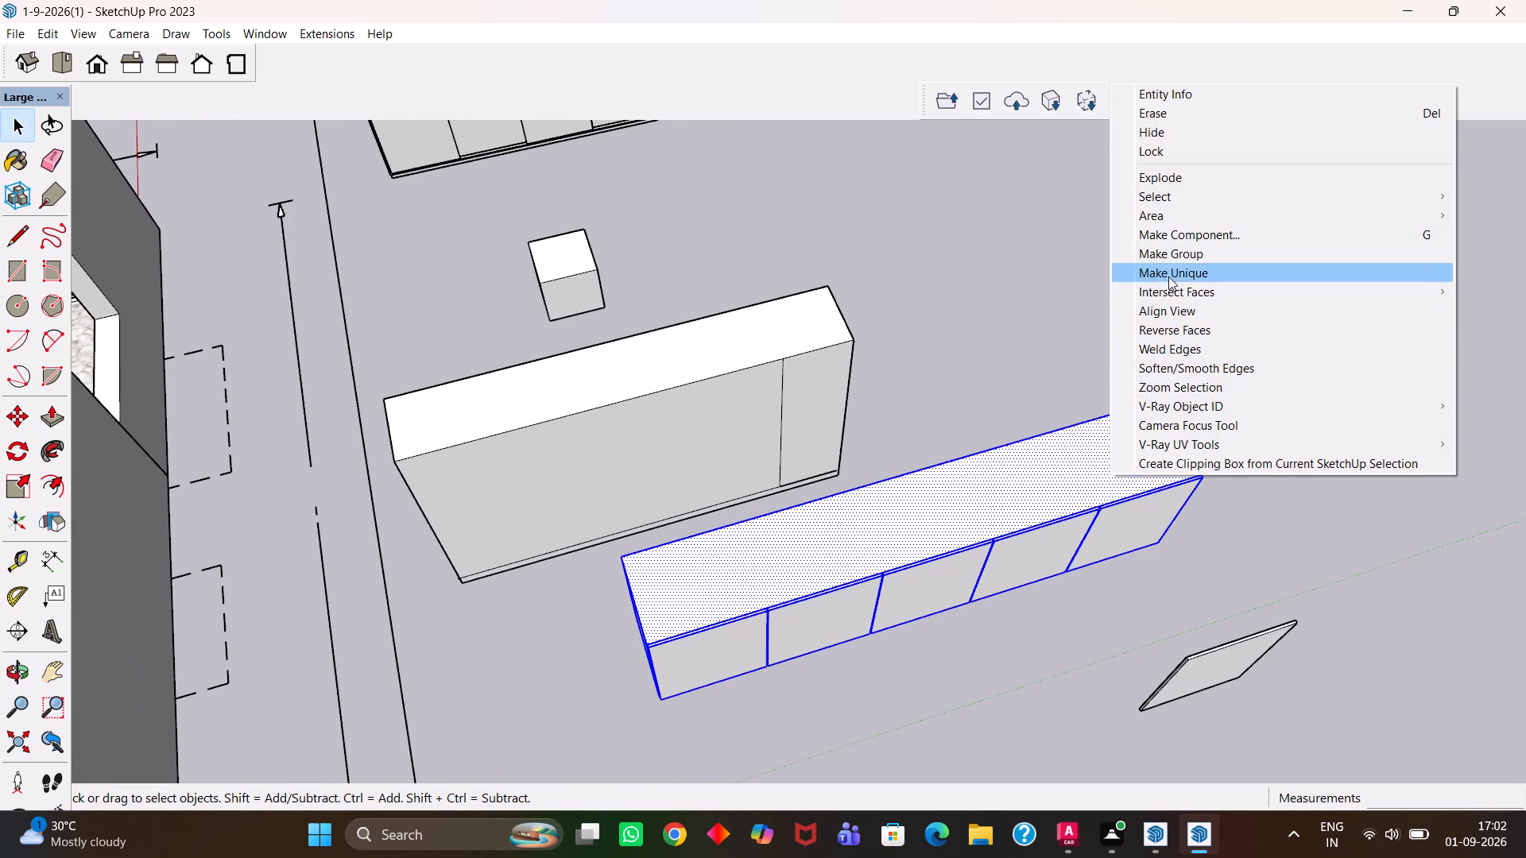
pyautogui.click(1170, 253)
# Move the low block group by its top back corner into the room, onto the corner of the back wall and bathroom partition.
pyautogui.scroll(-4, 1117, 368)
pyautogui.scroll(1, 1131, 396)
pyautogui.moveTo(1131, 396); pyautogui.dragTo(1072, 427, button='middle')
pyautogui.press('m')
pyautogui.scroll(2, 1079, 428)
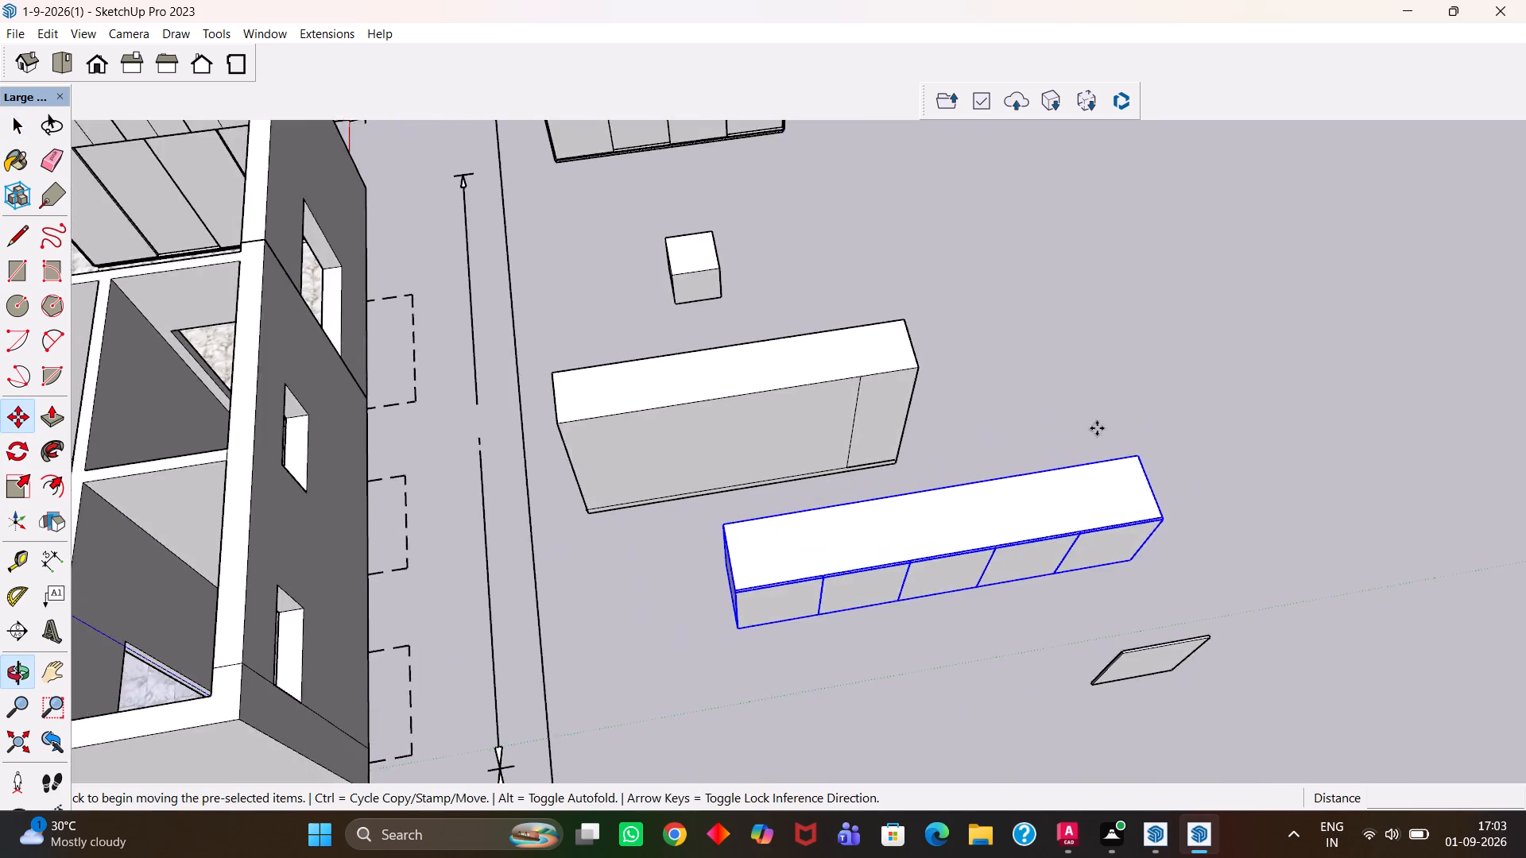
pyautogui.click(1151, 465)
pyautogui.press('h')
pyautogui.scroll(-9, 769, 493)
pyautogui.scroll(1, 672, 500)
pyautogui.moveTo(669, 500); pyautogui.dragTo(605, 539, button='middle')
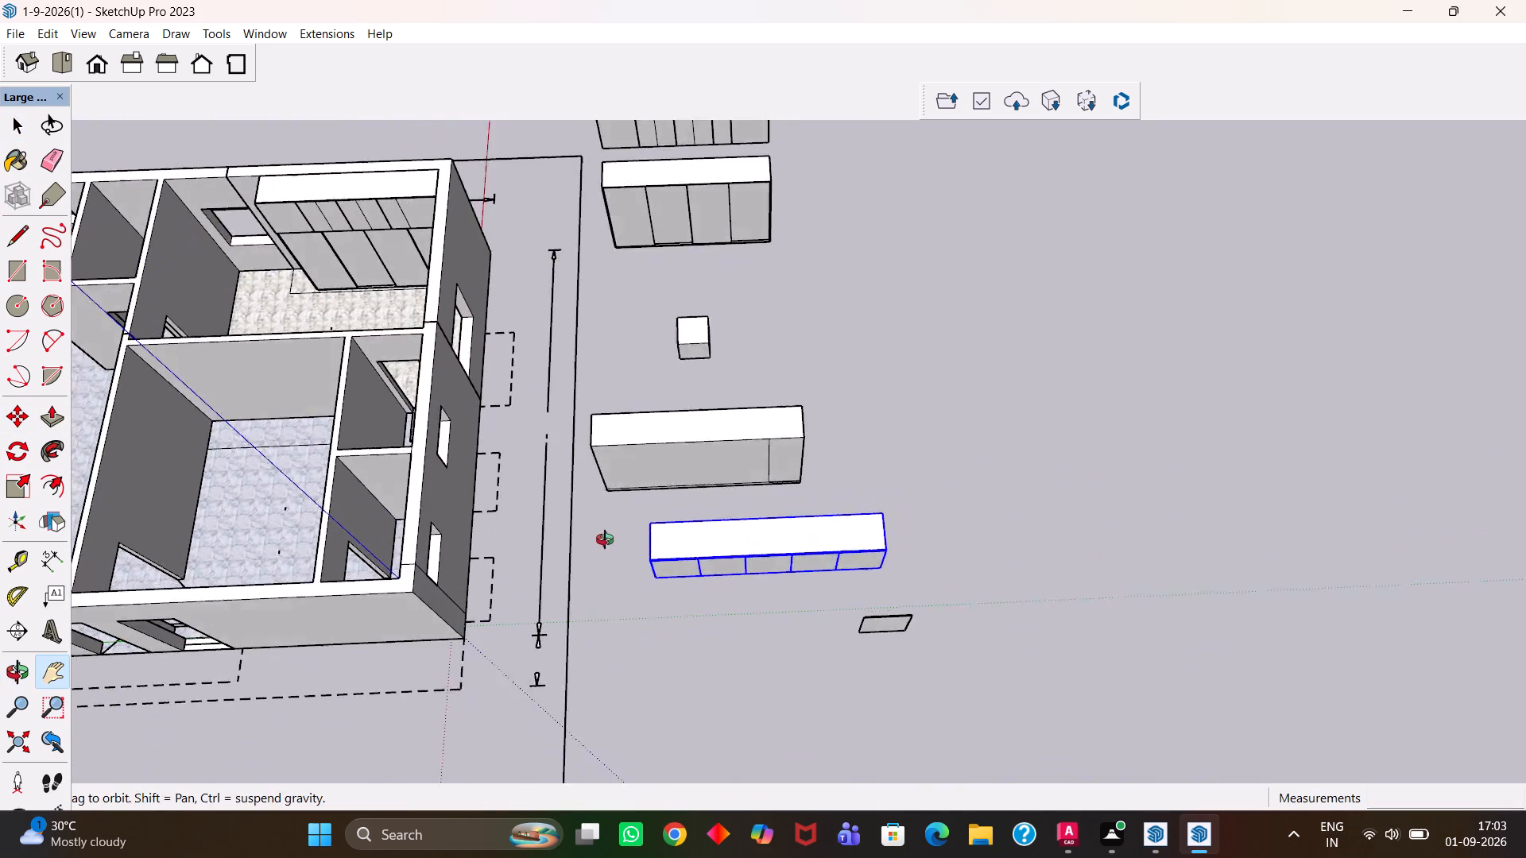
pyautogui.moveTo(605, 539); pyautogui.dragTo(600, 541, button='middle')
pyautogui.scroll(6, 320, 427)
pyautogui.moveTo(285, 373); pyautogui.dragTo(573, 490)
pyautogui.press('Escape')
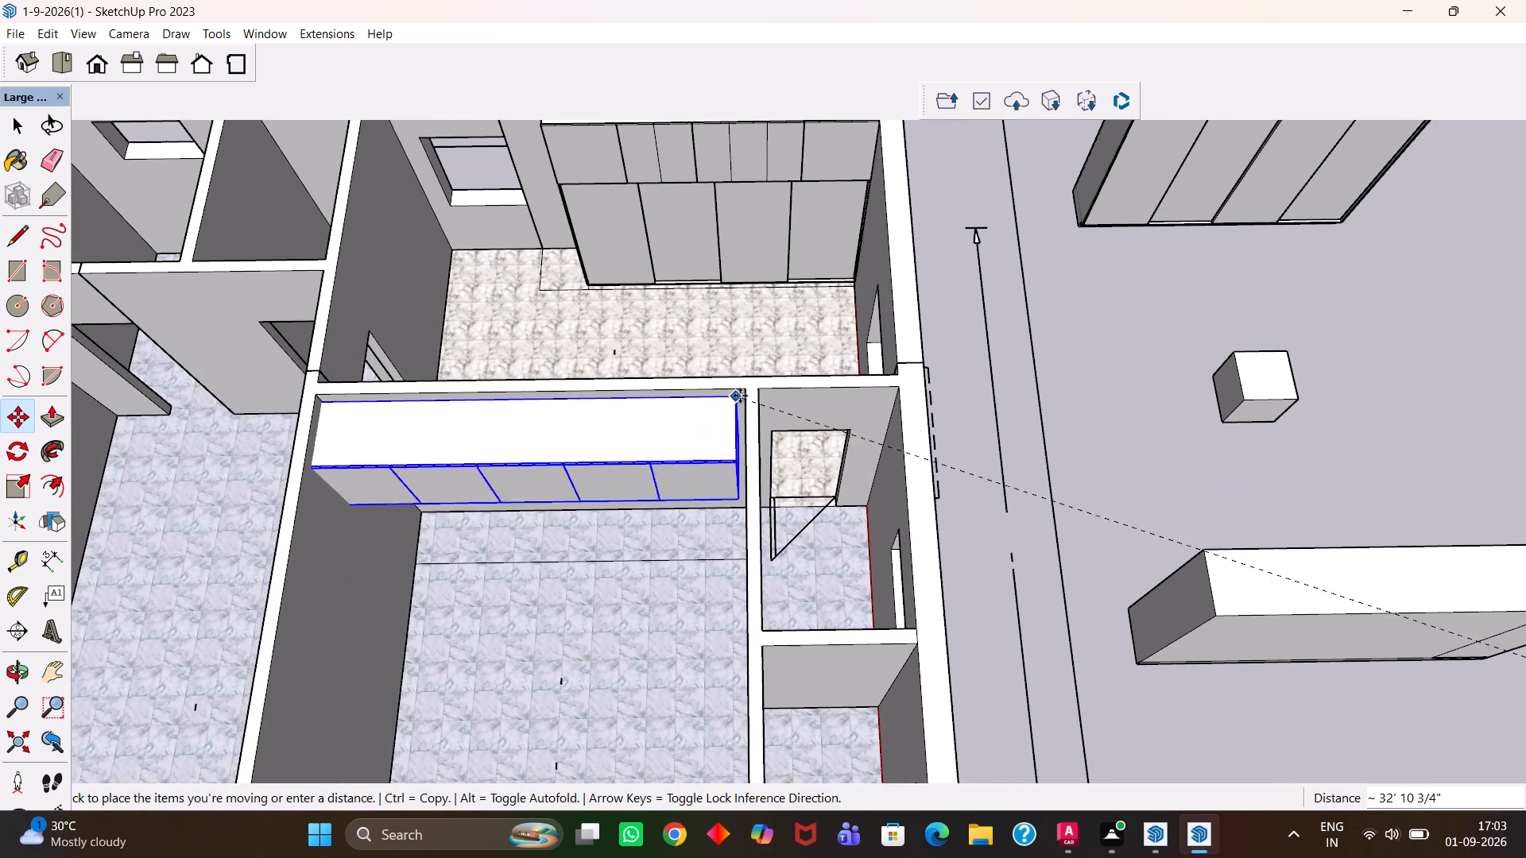
pyautogui.click(750, 391)
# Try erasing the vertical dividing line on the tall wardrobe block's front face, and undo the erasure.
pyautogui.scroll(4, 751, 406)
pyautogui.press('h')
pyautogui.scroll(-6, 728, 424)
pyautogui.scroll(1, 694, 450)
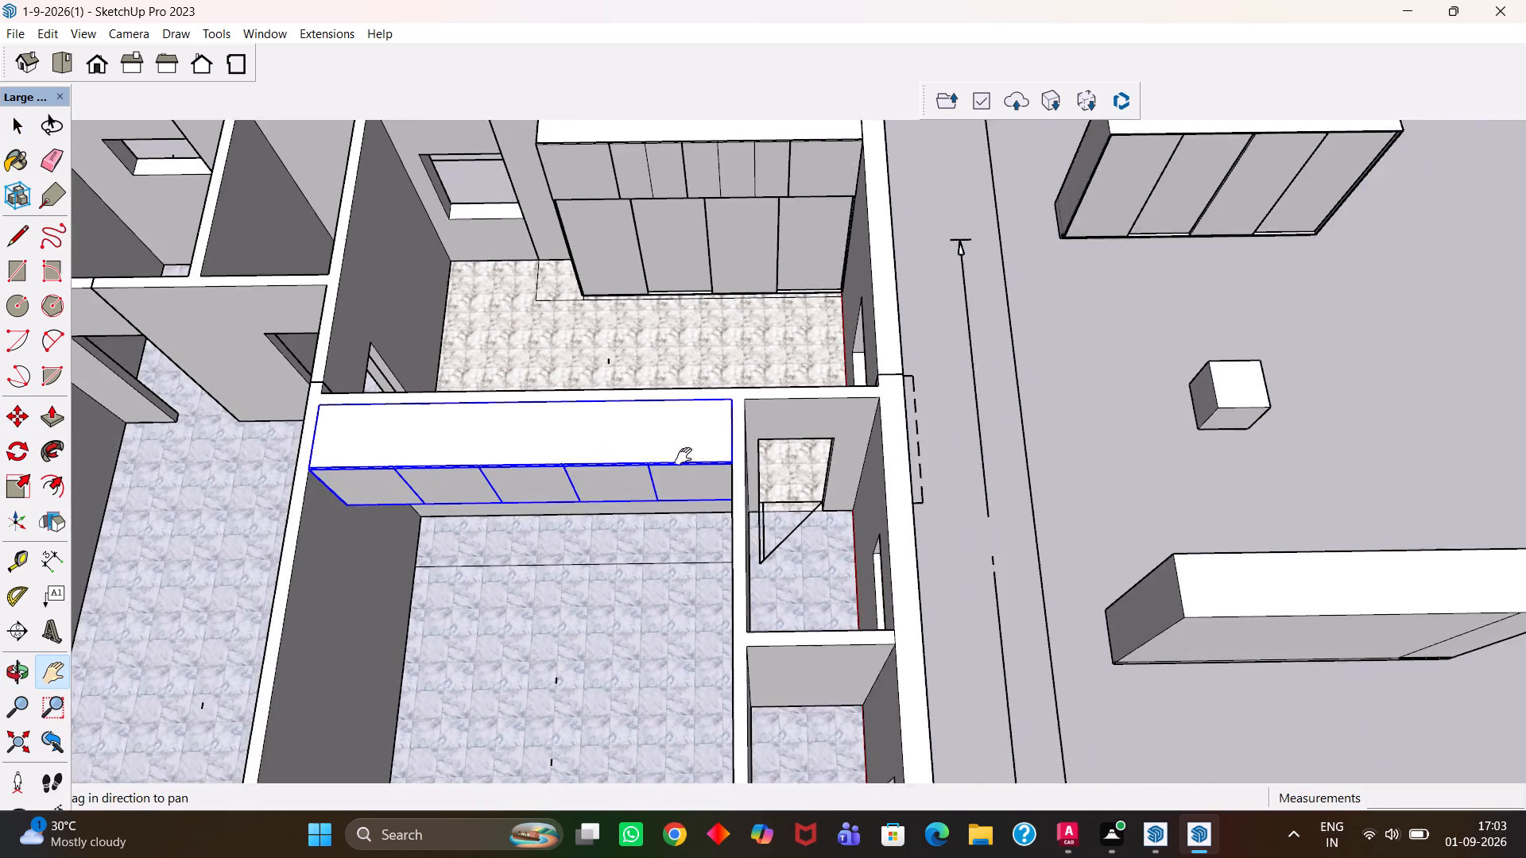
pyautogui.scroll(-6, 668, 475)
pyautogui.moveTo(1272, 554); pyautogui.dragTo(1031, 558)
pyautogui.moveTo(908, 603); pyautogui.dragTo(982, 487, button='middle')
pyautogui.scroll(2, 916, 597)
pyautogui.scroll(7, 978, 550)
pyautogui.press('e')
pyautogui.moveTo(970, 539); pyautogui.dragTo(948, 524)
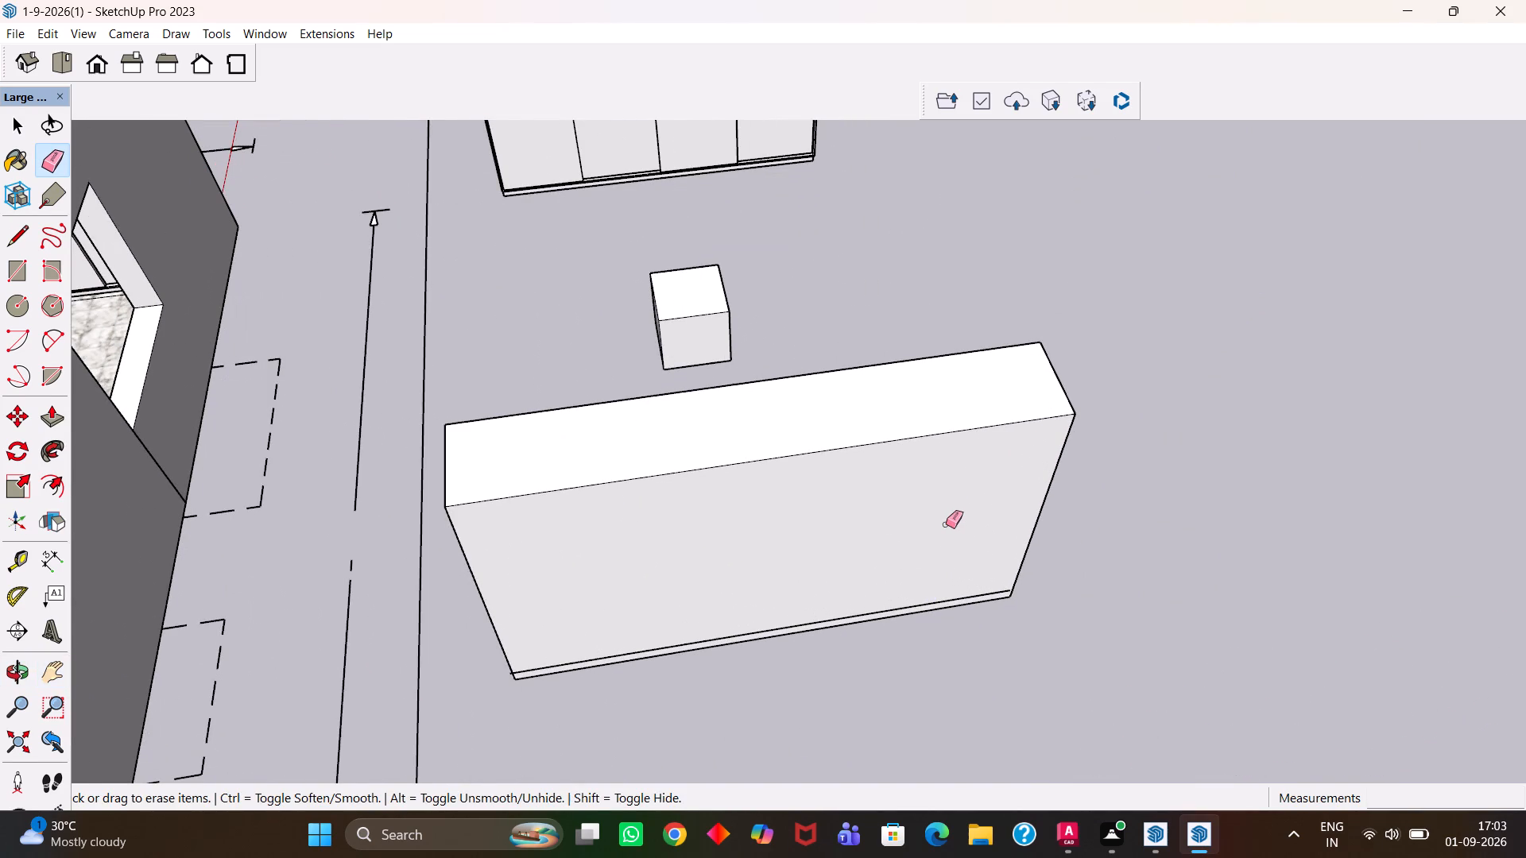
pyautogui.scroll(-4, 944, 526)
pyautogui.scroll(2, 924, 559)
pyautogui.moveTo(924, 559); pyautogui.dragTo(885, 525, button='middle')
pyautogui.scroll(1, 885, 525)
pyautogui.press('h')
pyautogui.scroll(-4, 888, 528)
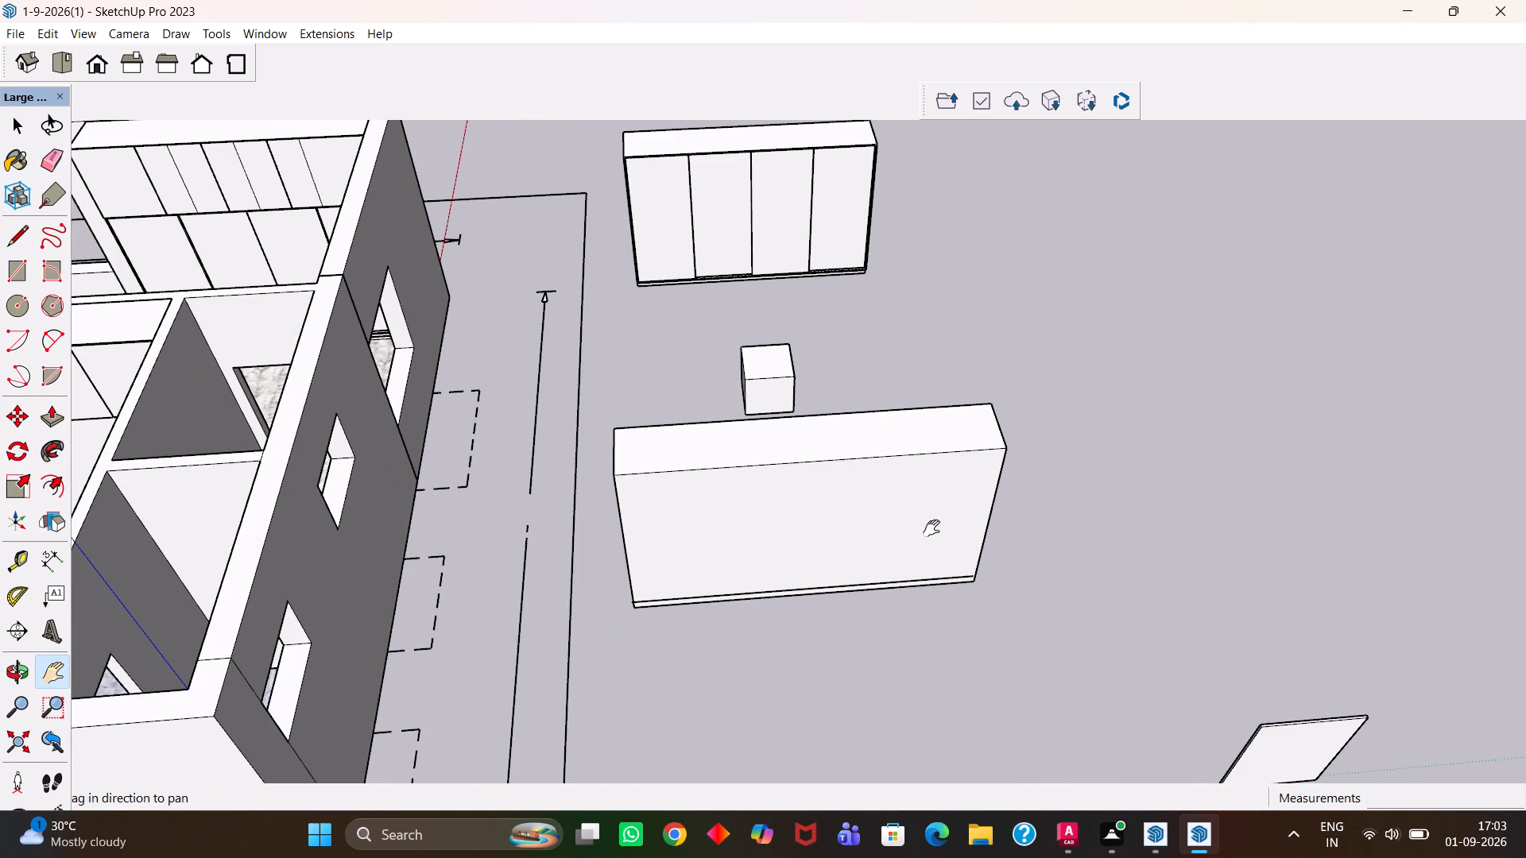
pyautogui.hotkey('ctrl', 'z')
# Divide the longer top front edge of the tall wardrobe block into 4 segments.
pyautogui.scroll(3, 906, 535)
pyautogui.press('space')
pyautogui.click(816, 423)
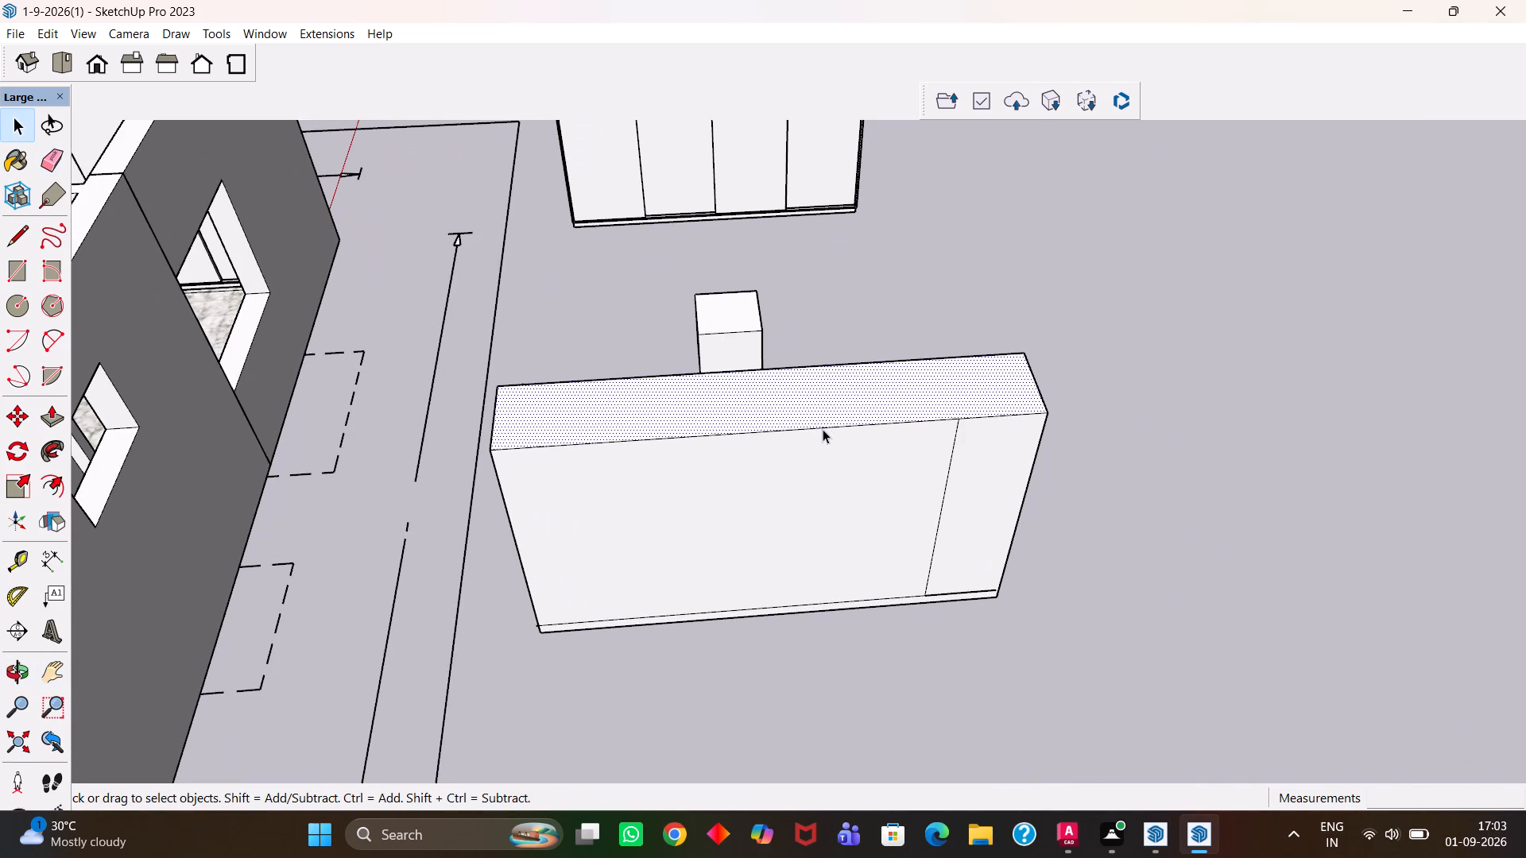
pyautogui.click(823, 429)
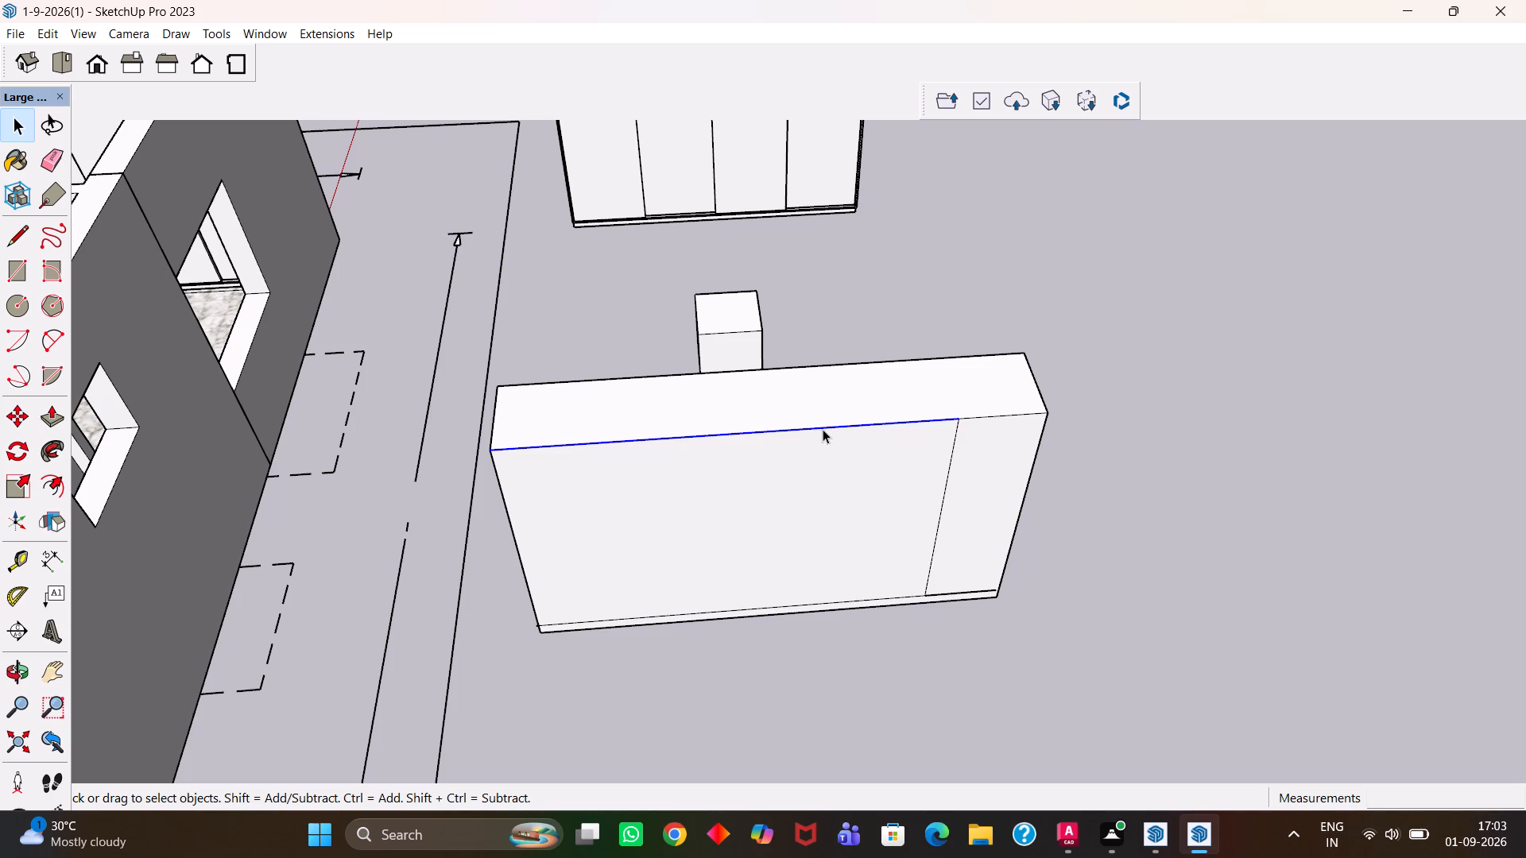
pyautogui.scroll(1, 823, 429)
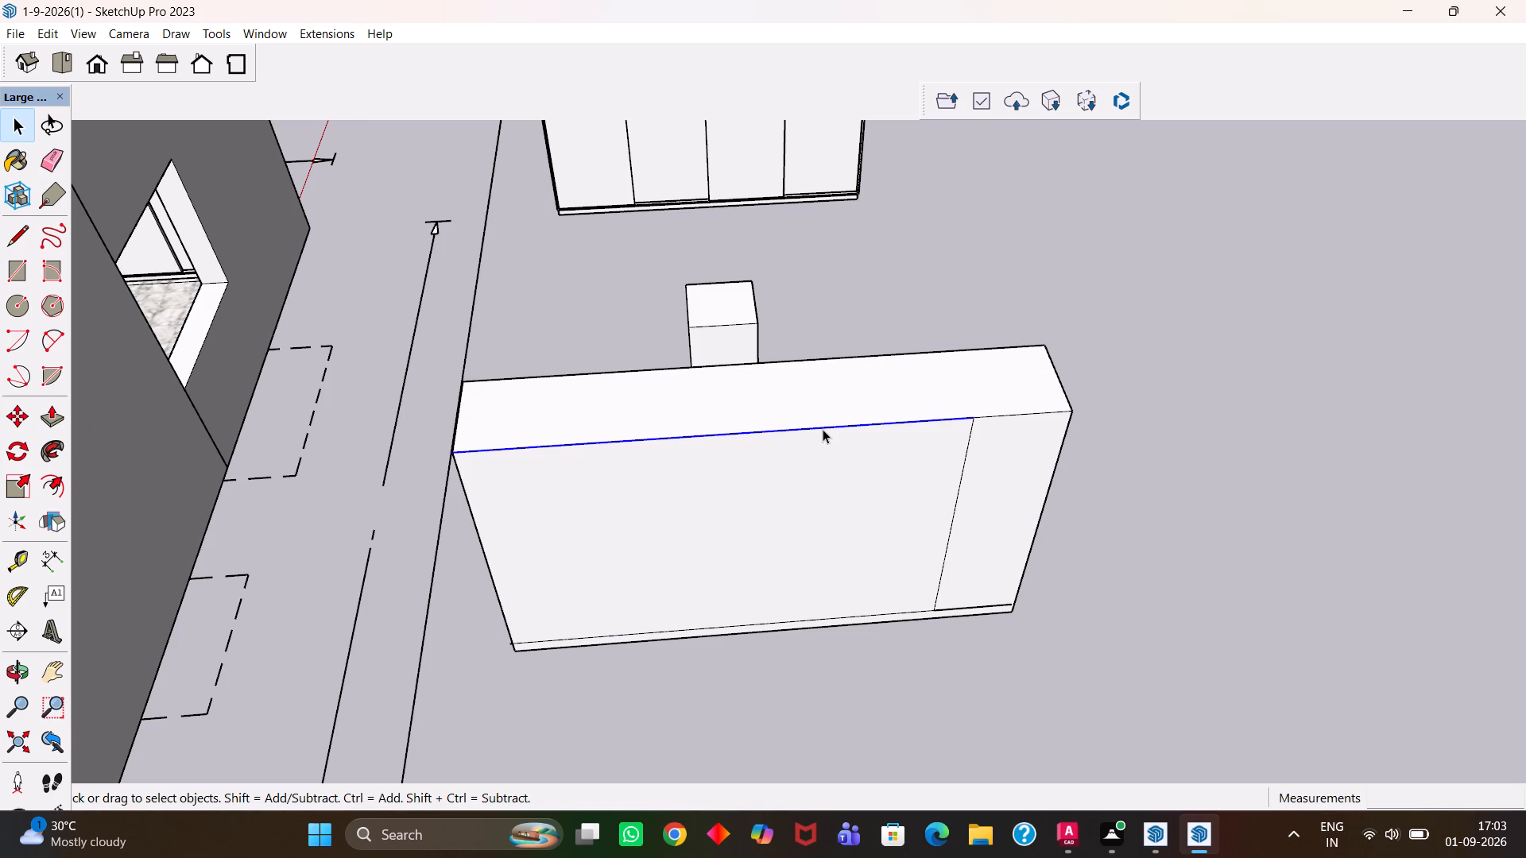
pyautogui.rightClick(822, 426)
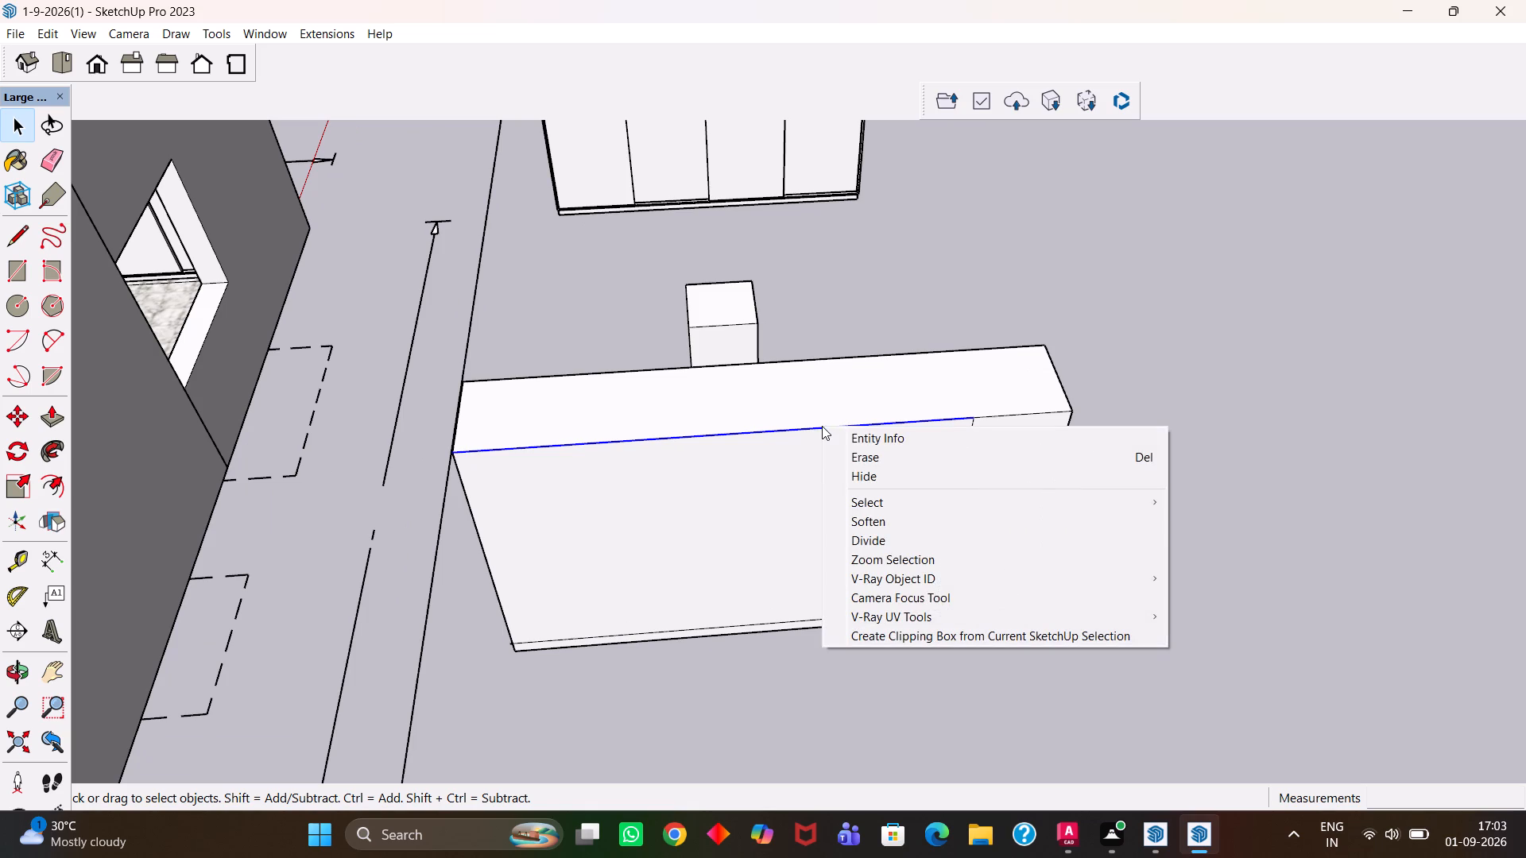
pyautogui.click(860, 543)
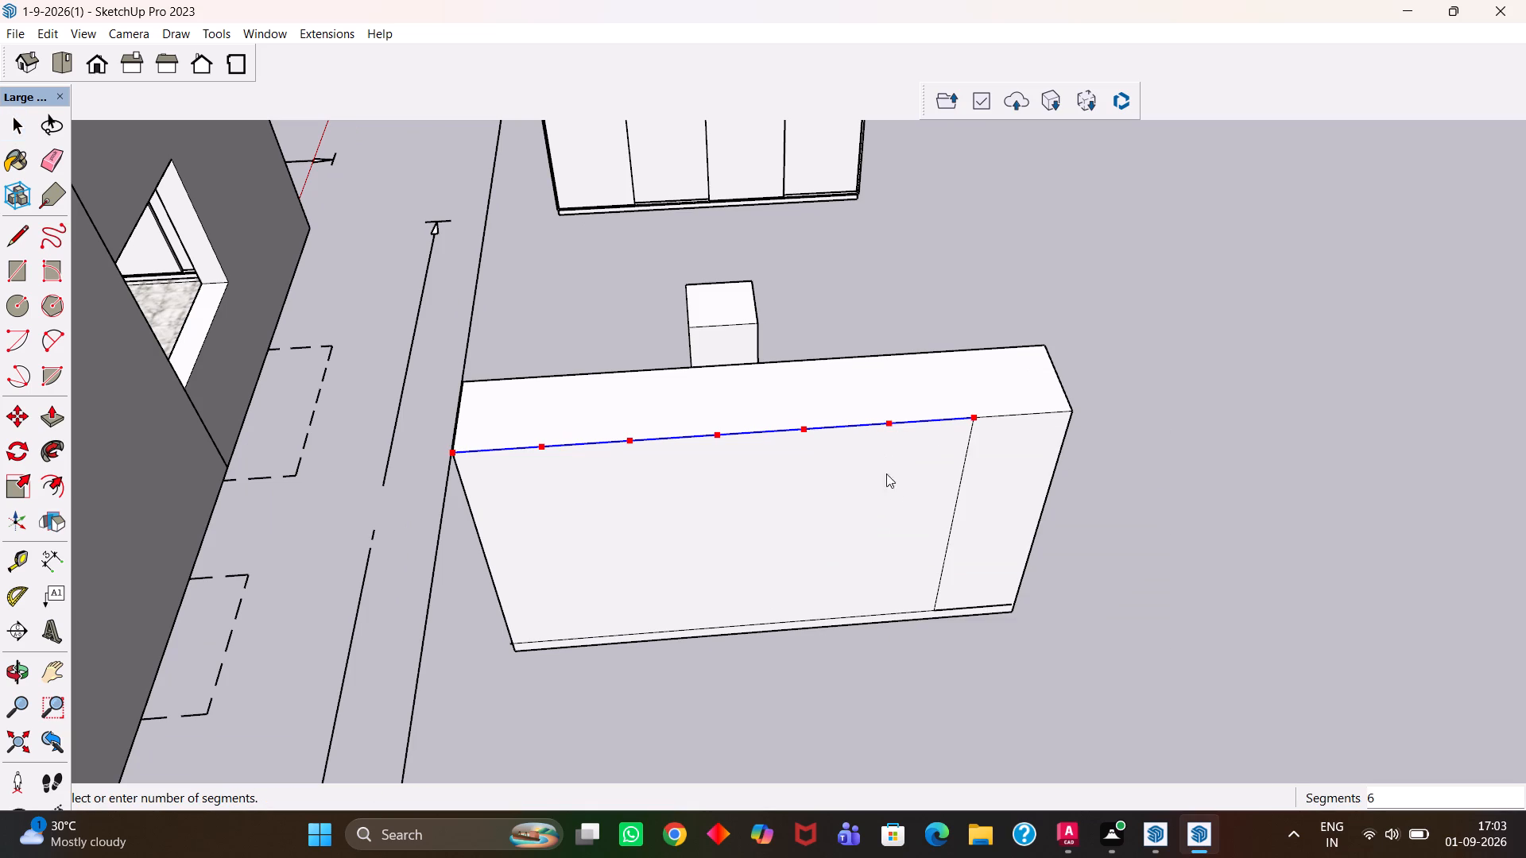
pyautogui.click(848, 405)
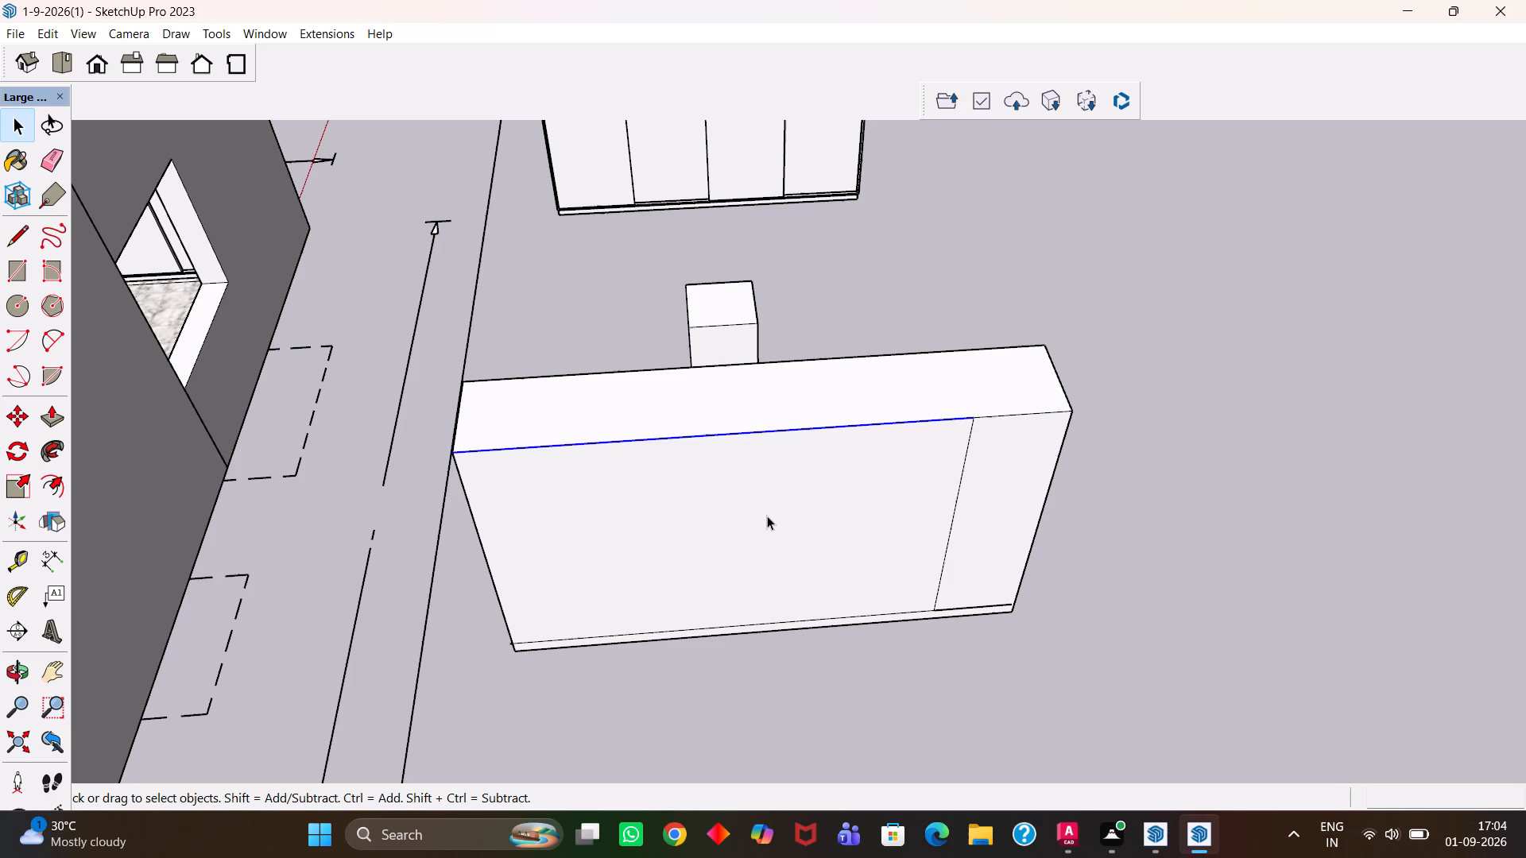
# Place a guide line 2' above the skirting line on the wardrobe block's front face.
pyautogui.scroll(8, 767, 516)
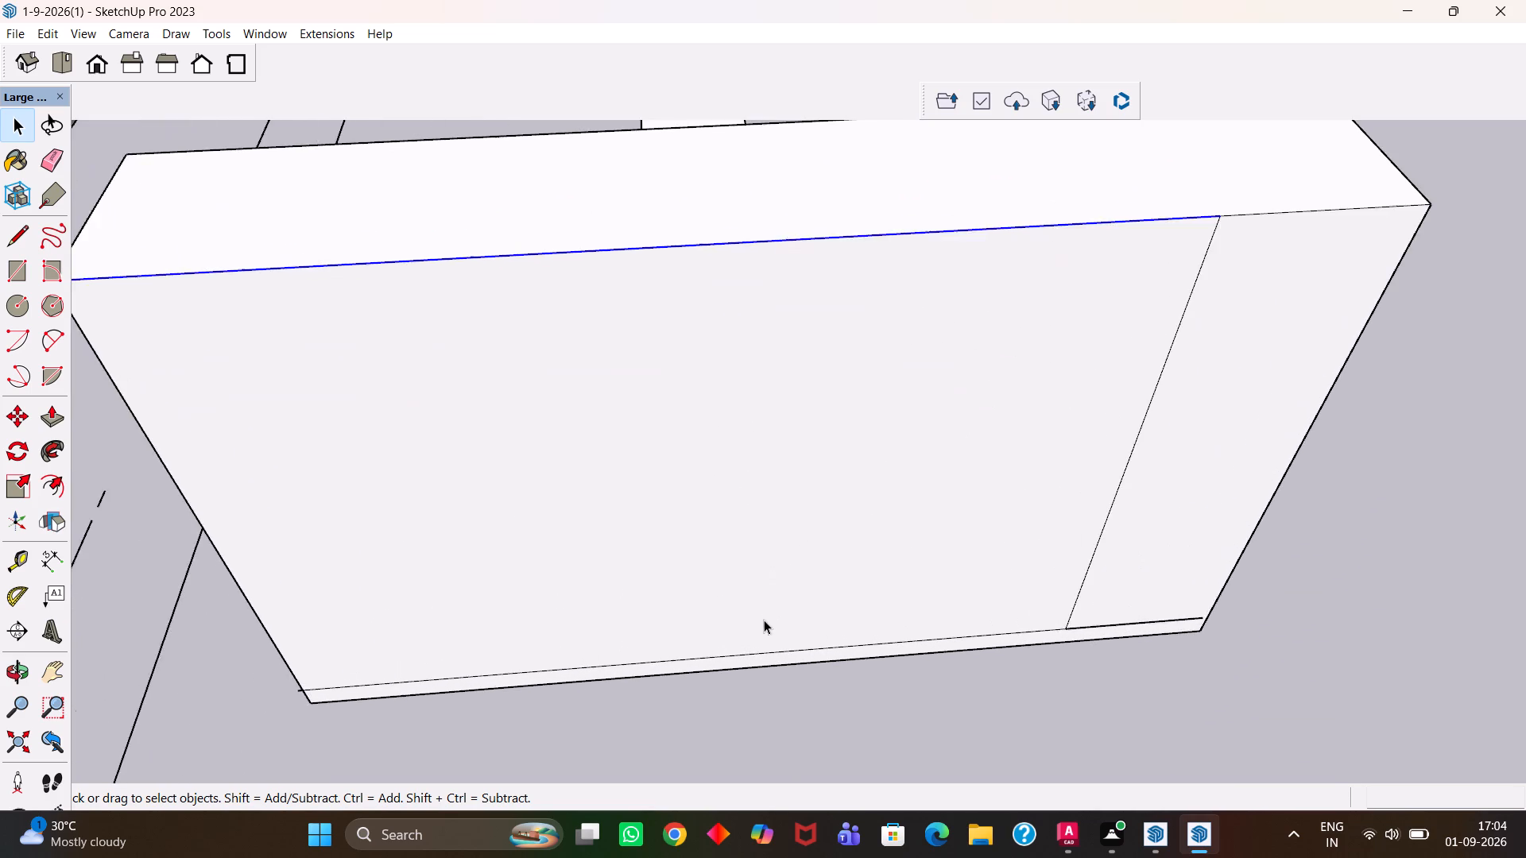
pyautogui.scroll(2, 764, 620)
pyautogui.moveTo(752, 618); pyautogui.dragTo(725, 583, button='middle')
pyautogui.scroll(3, 729, 582)
pyautogui.press('h')
pyautogui.scroll(-5, 731, 578)
pyautogui.scroll(1, 731, 610)
pyautogui.moveTo(731, 611); pyautogui.dragTo(737, 572, button='middle')
pyautogui.press('t')
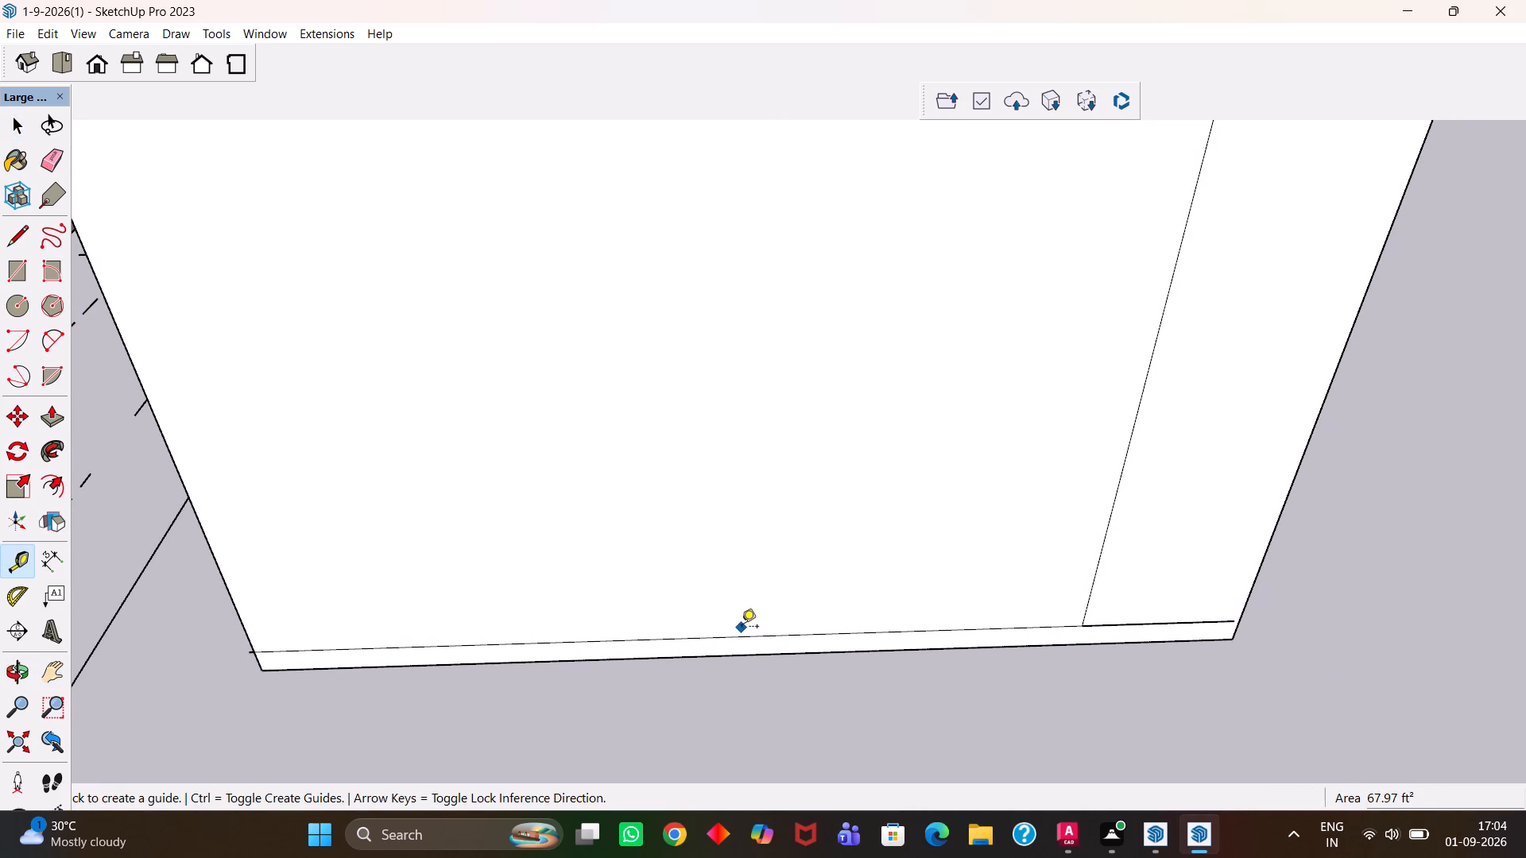
pyautogui.click(738, 636)
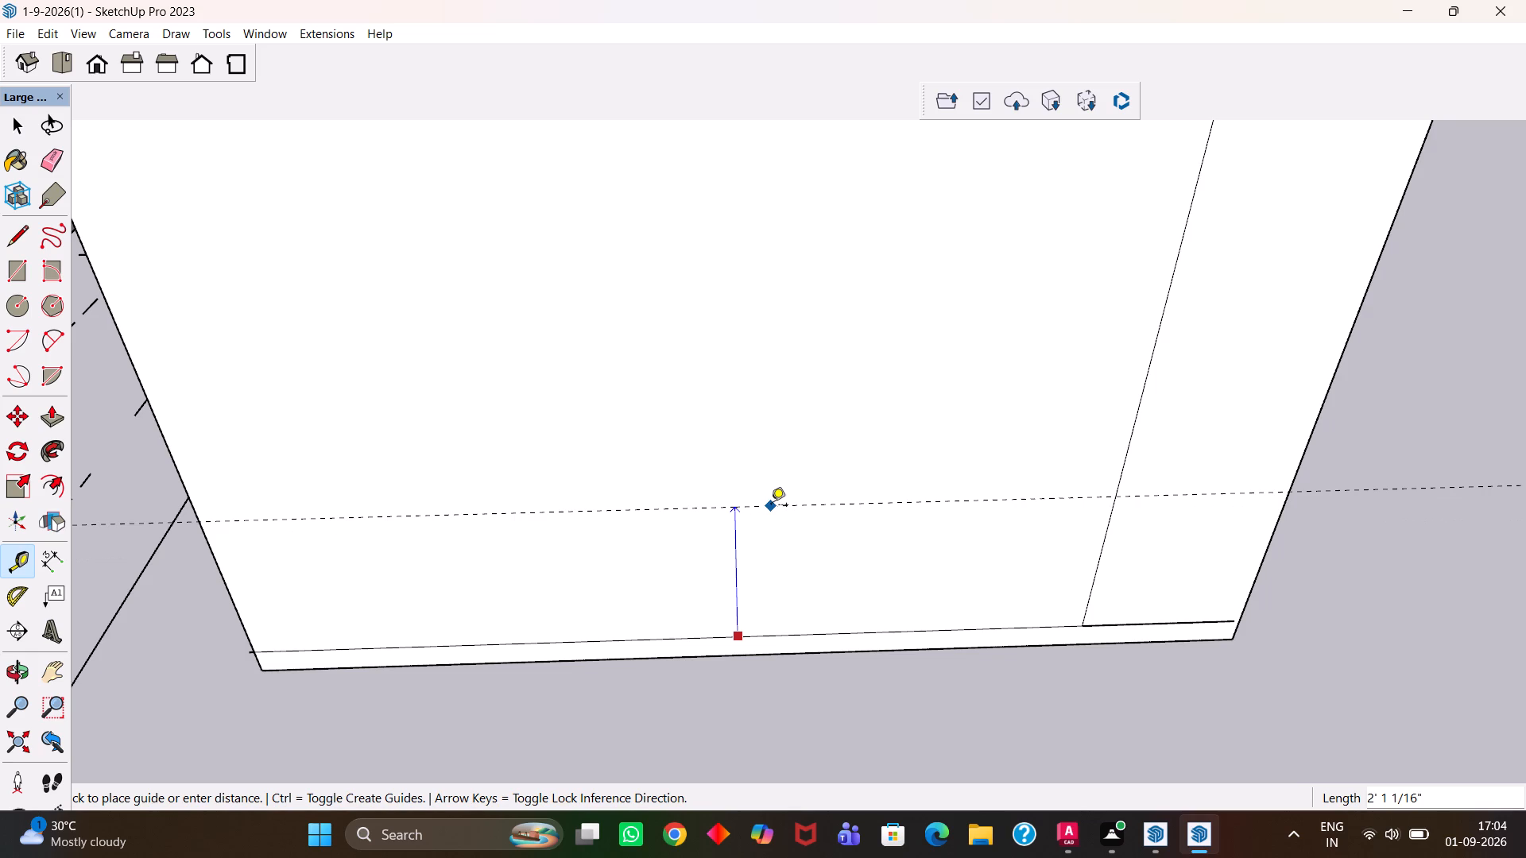
pyautogui.write("2'")
pyautogui.press('Return')
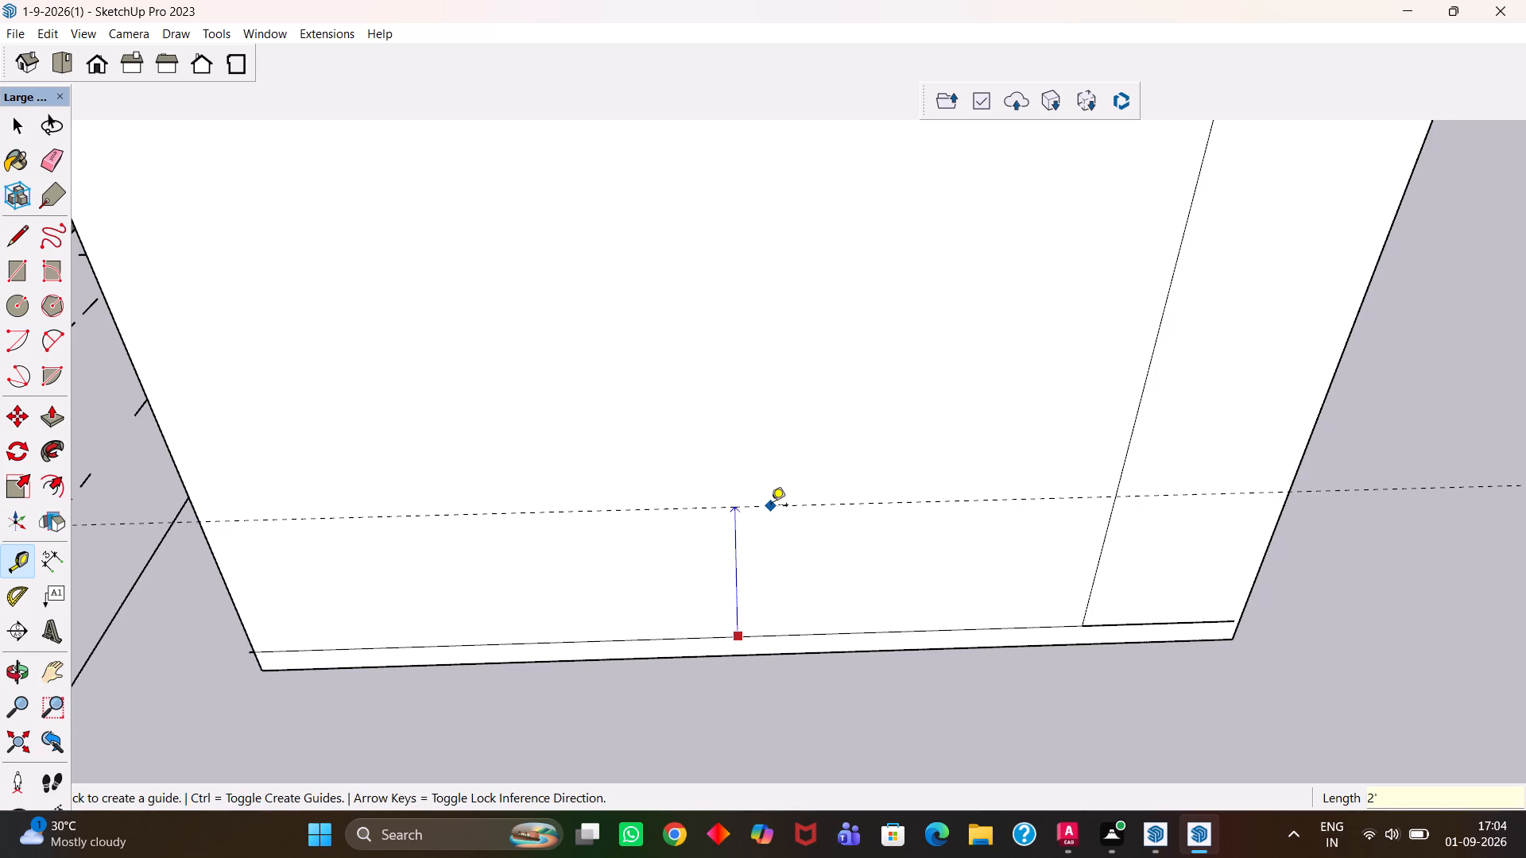
pyautogui.scroll(-3, 777, 478)
pyautogui.moveTo(729, 545); pyautogui.dragTo(1001, 391, button='middle')
pyautogui.moveTo(1011, 384); pyautogui.dragTo(1025, 375, button='middle')
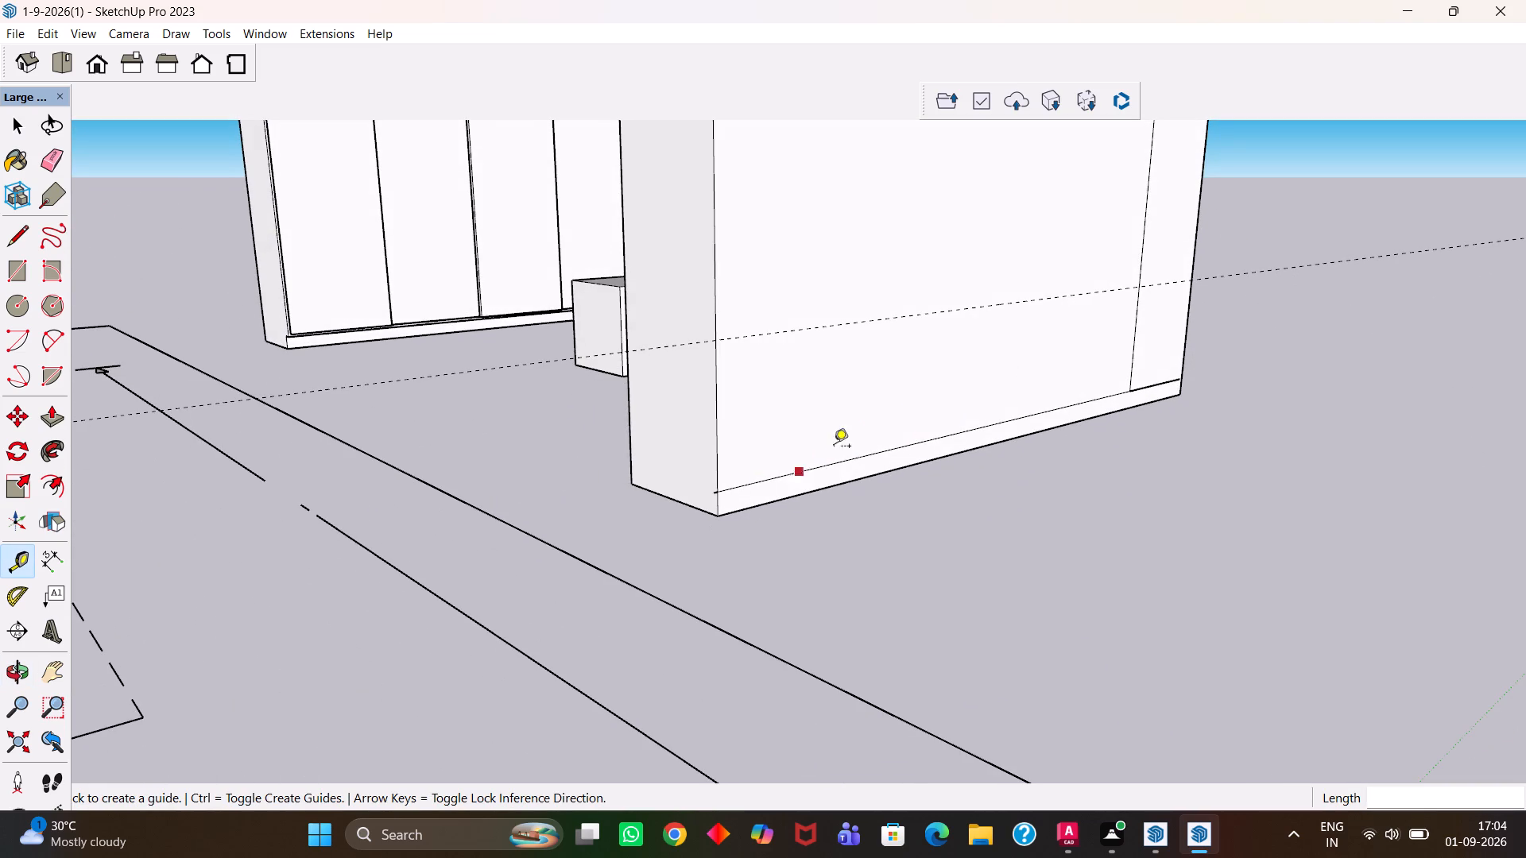
pyautogui.scroll(1, 717, 517)
pyautogui.moveTo(811, 435); pyautogui.dragTo(641, 533, button='middle')
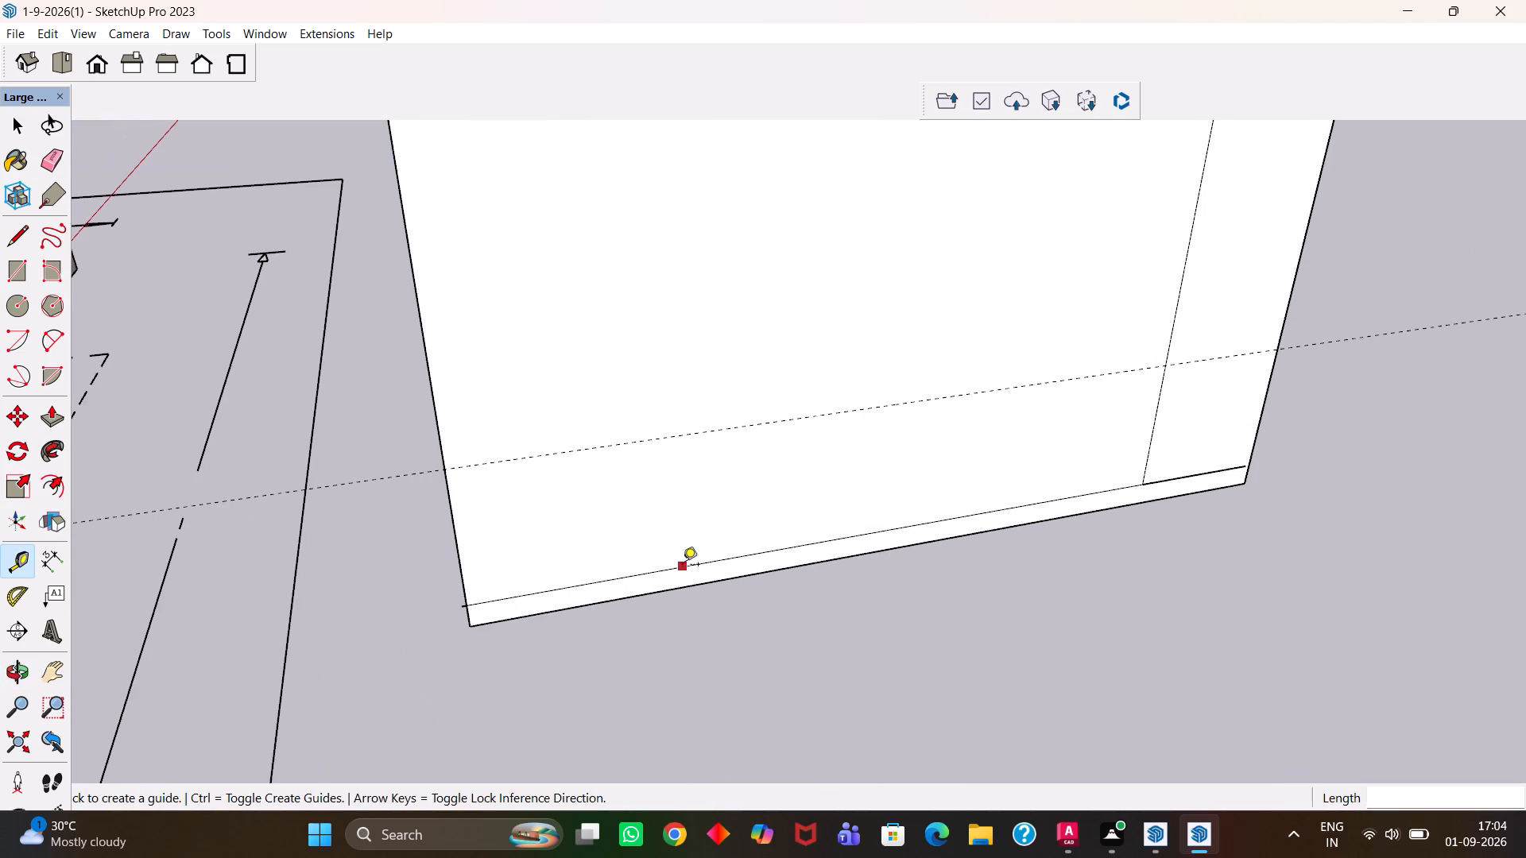
pyautogui.click(681, 564)
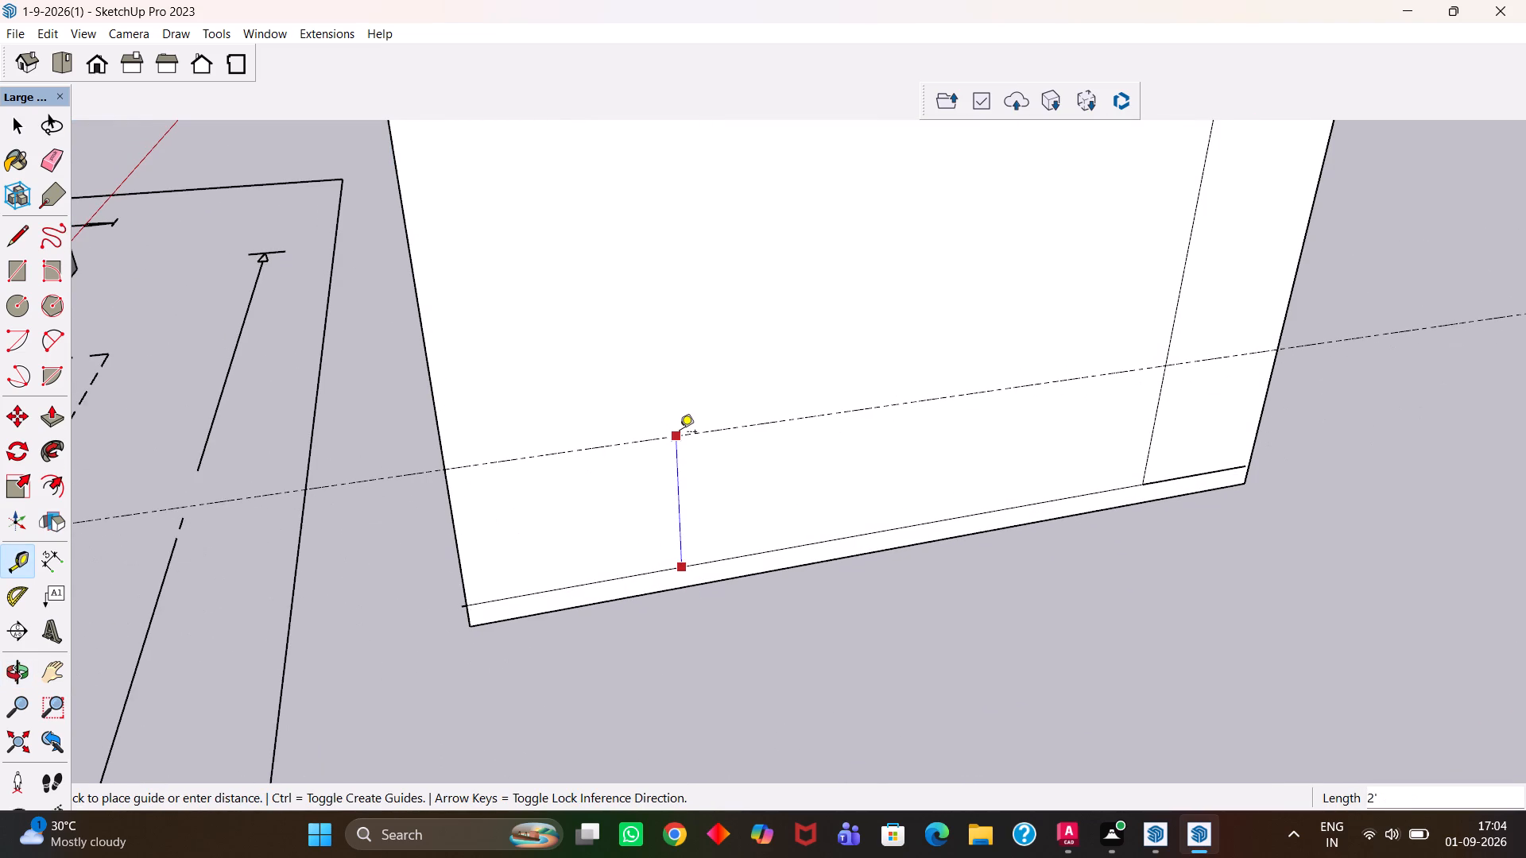
# Draw a rectangle 2' by about 10' 2 3/8" on the wardrobe front, between the guide and the skirting line, ending at the vertical divider.
pyautogui.press('r')
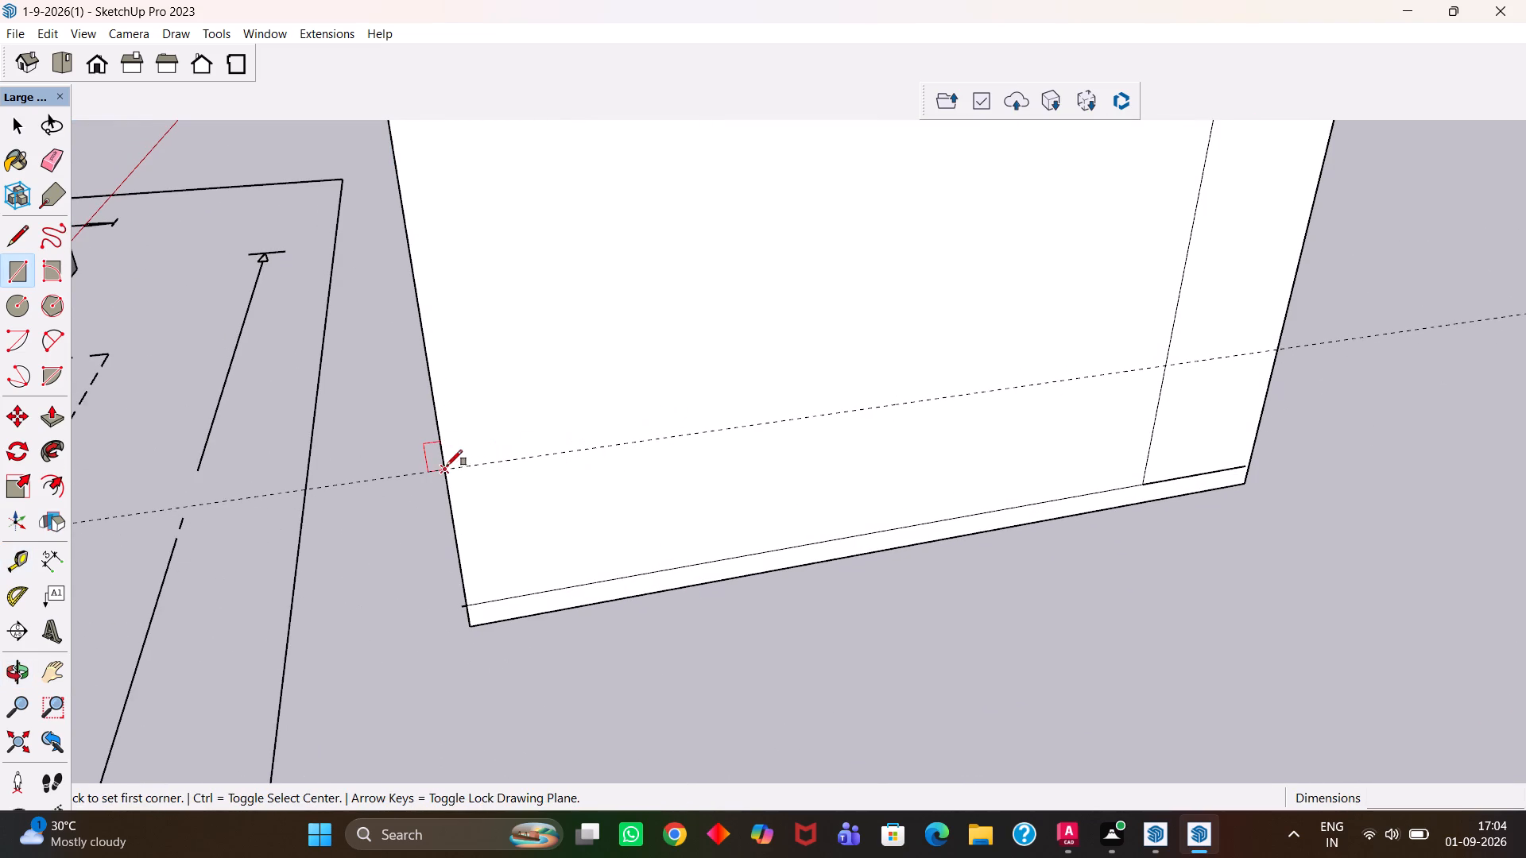
pyautogui.click(439, 466)
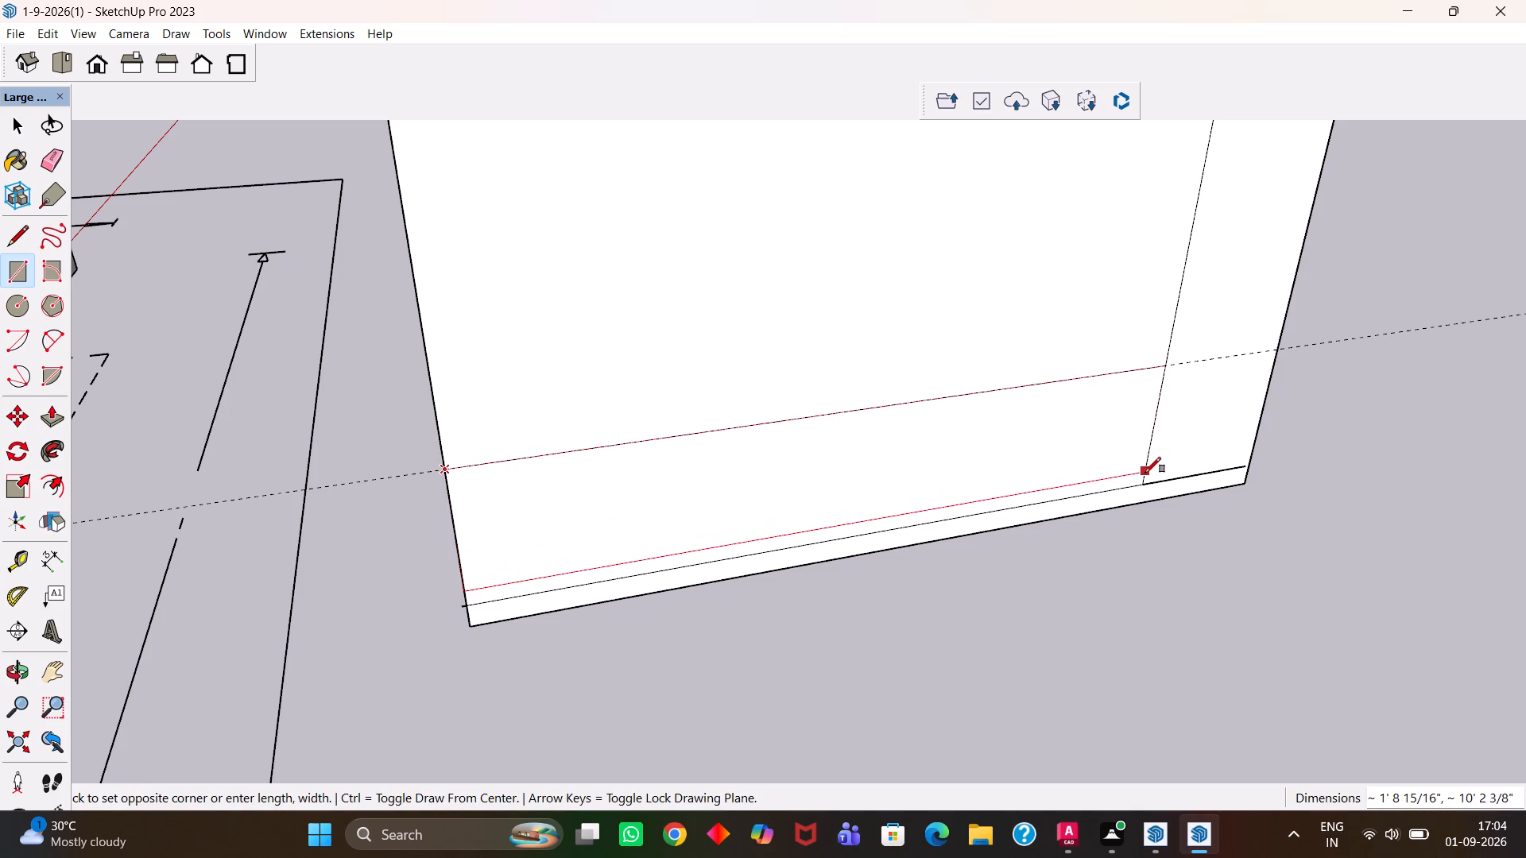
pyautogui.click(1172, 369)
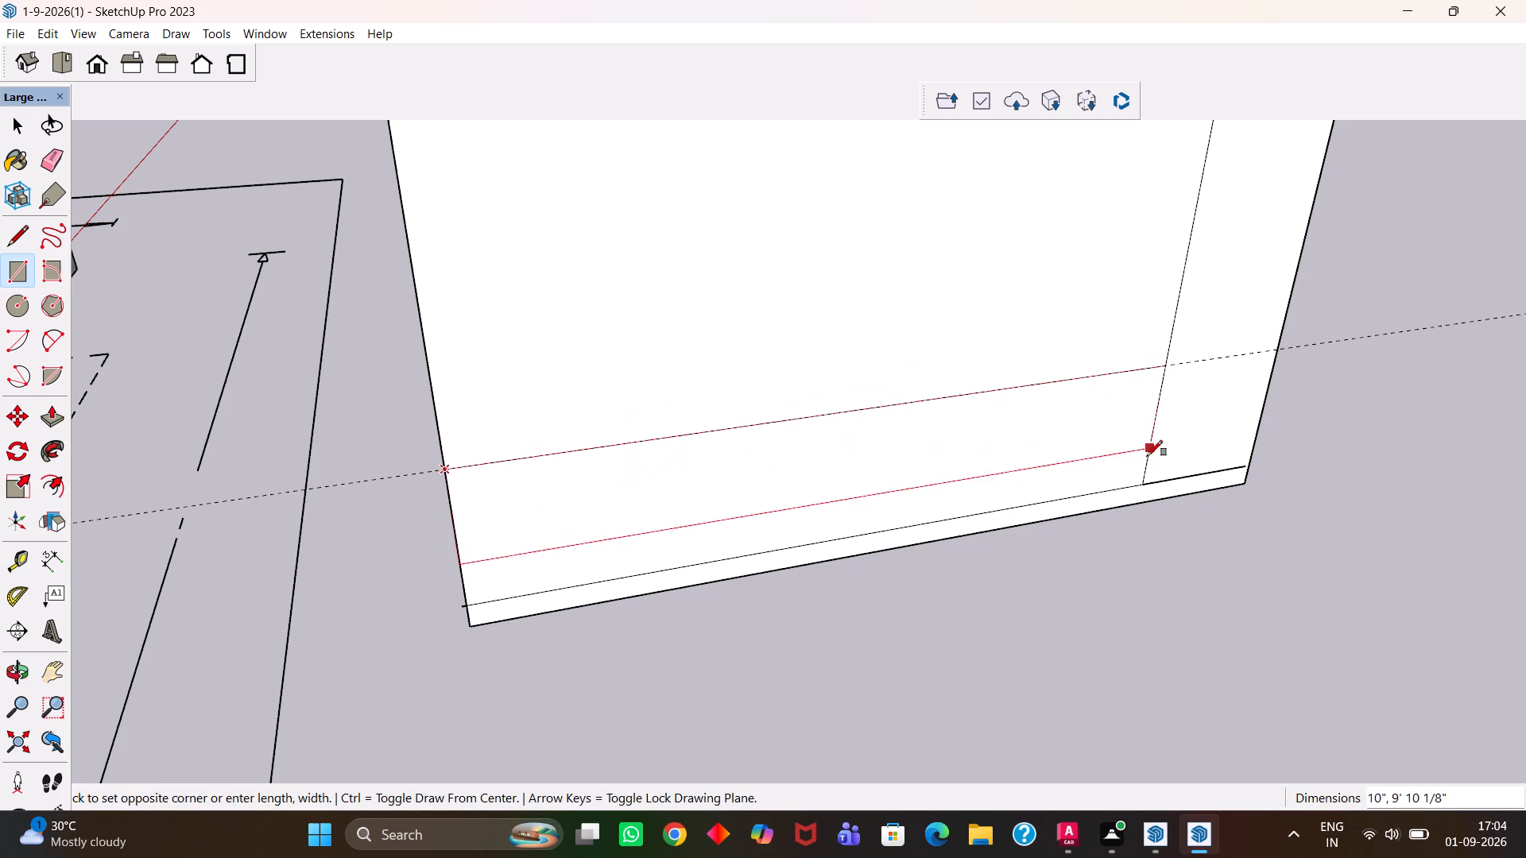
pyautogui.click(1152, 478)
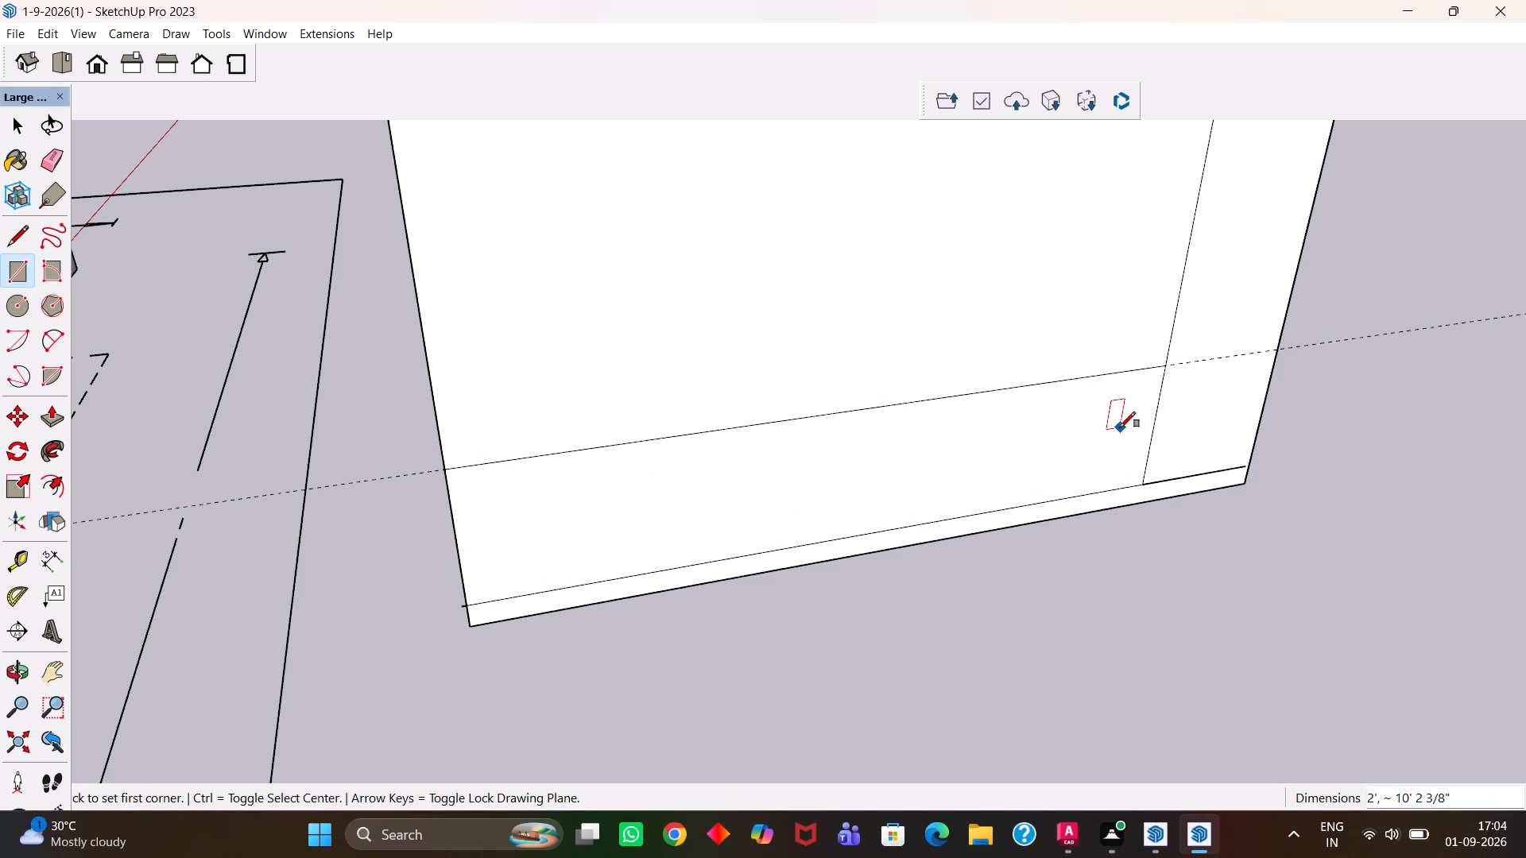
# Place a guide line 1' below the top edge of the 2' rectangle on the wardrobe front.
pyautogui.press('t')
pyautogui.click(1087, 373)
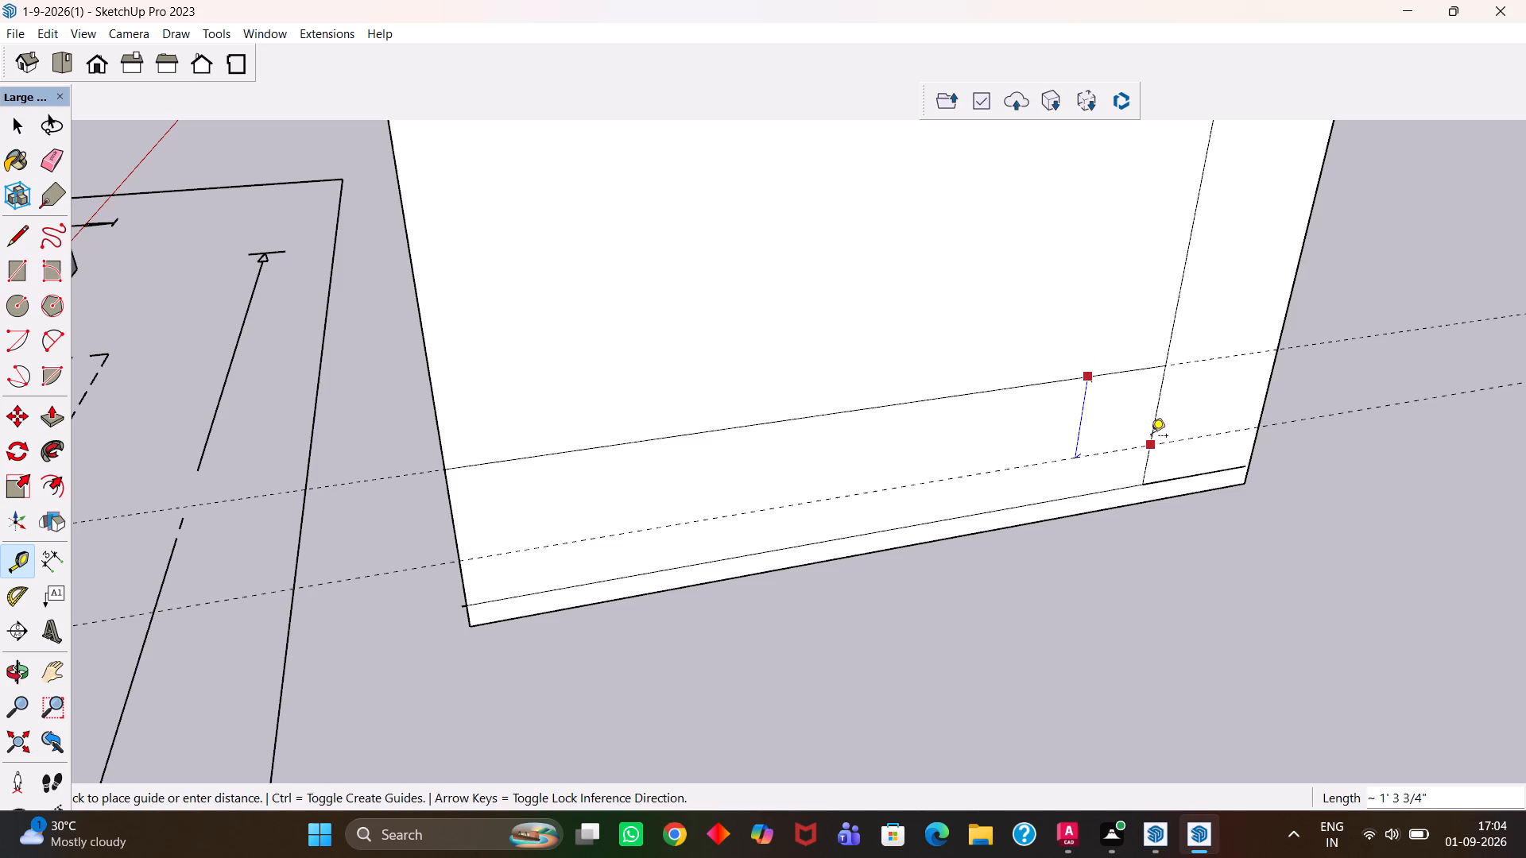
pyautogui.click(1152, 430)
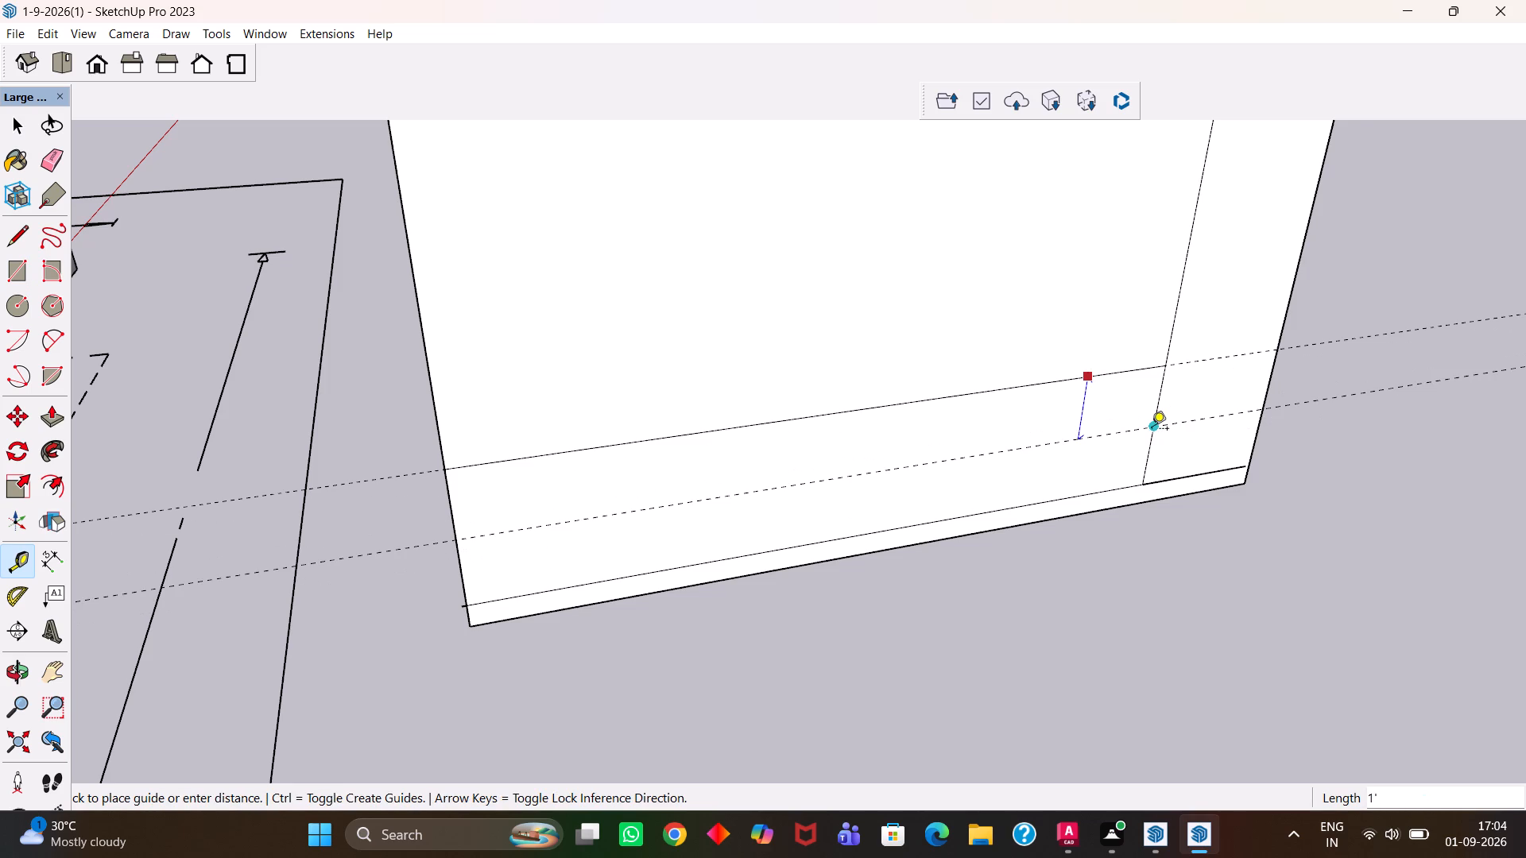
# Draw a line about 10' 3 9/16" along the 1' guide, from the vertical divider to the wardrobe front's far edge.
pyautogui.press('l')
pyautogui.scroll(2, 1152, 431)
pyautogui.click(1152, 427)
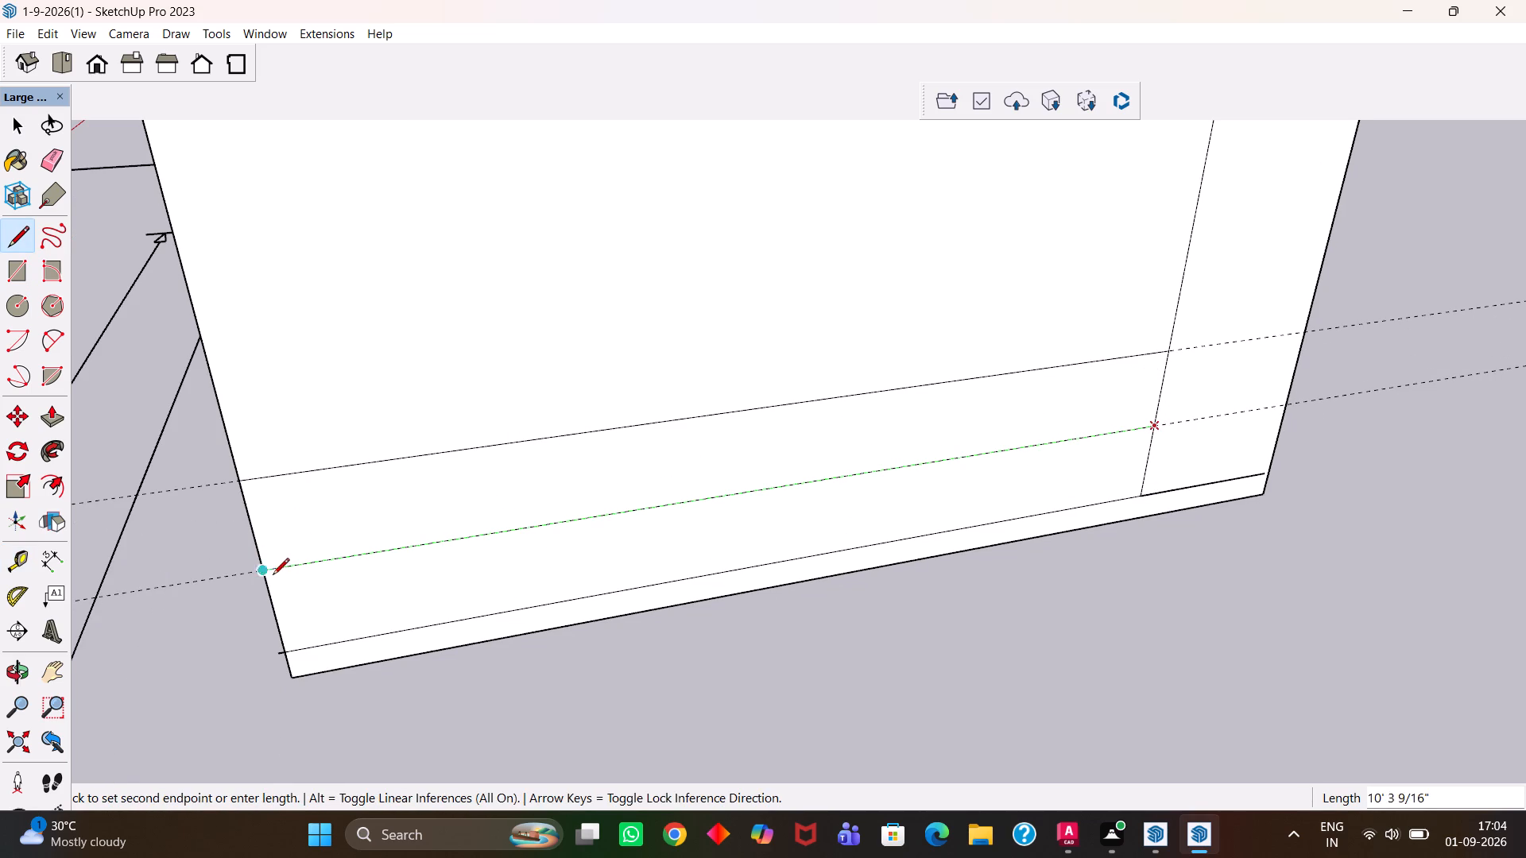
pyautogui.click(265, 568)
# Place a vertical guide about 2' 6 9/16" from the vertical divider, at the end of the first quarter segment of the top edge.
pyautogui.scroll(-5, 481, 545)
pyautogui.moveTo(629, 544); pyautogui.dragTo(553, 536, button='middle')
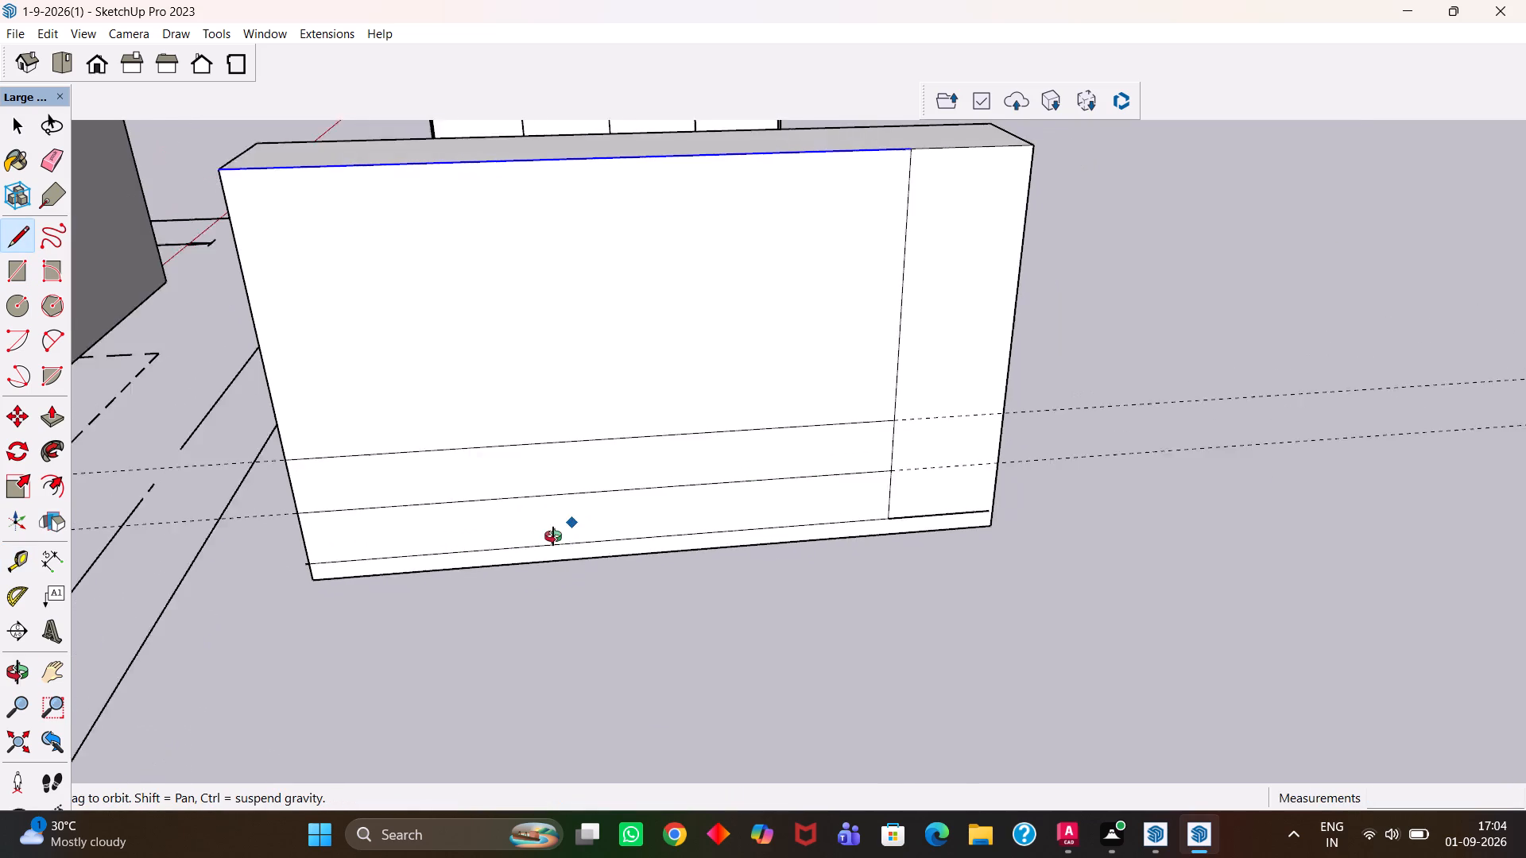
pyautogui.moveTo(553, 536); pyautogui.dragTo(572, 570, button='middle')
pyautogui.press('h')
pyautogui.scroll(-2, 573, 573)
pyautogui.moveTo(579, 481); pyautogui.dragTo(597, 530, button='middle')
pyautogui.press('space')
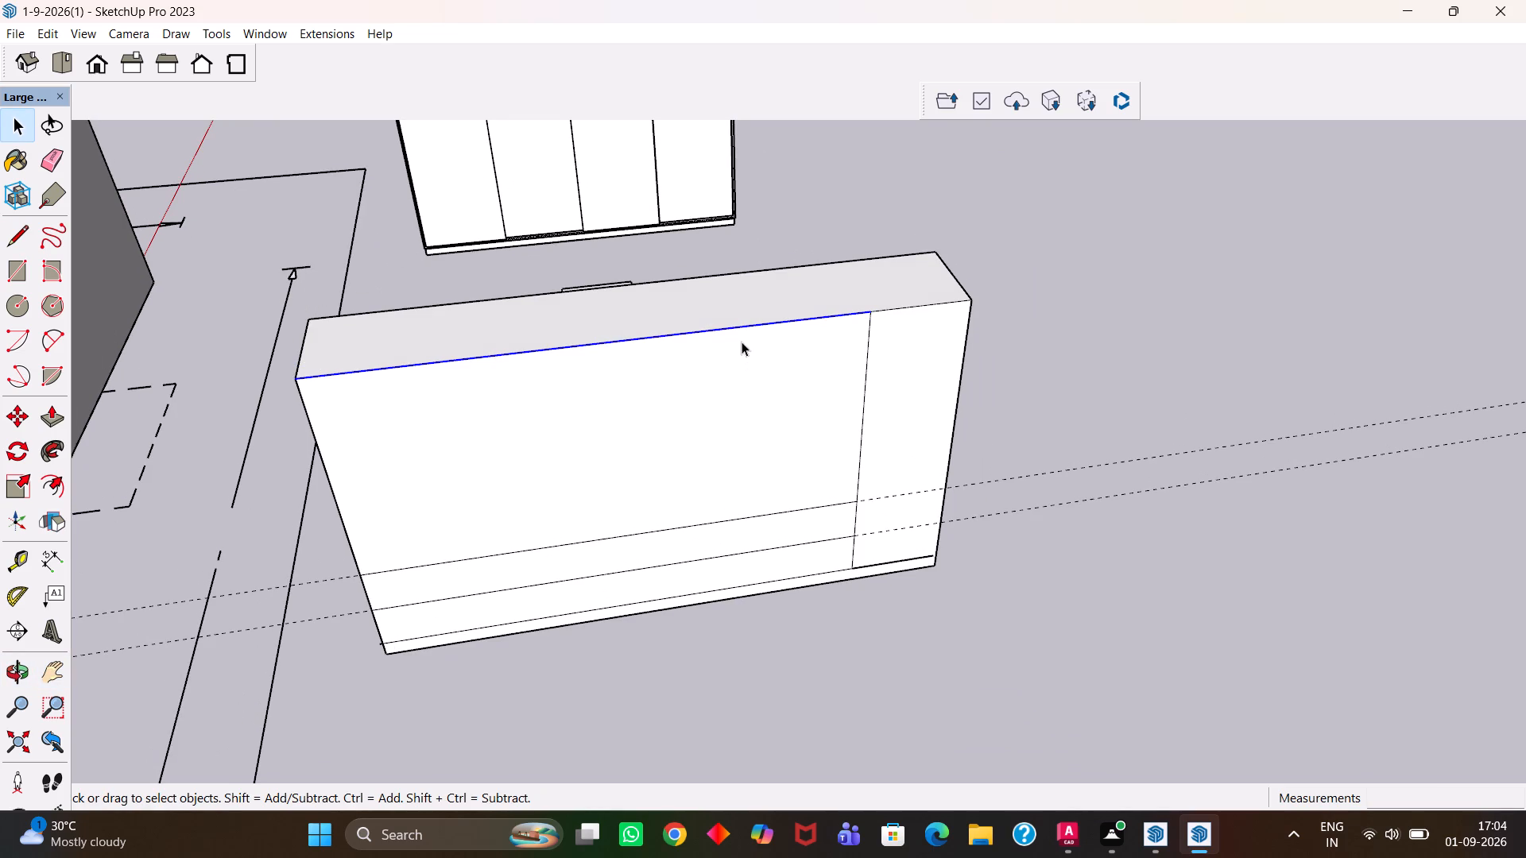
pyautogui.click(740, 327)
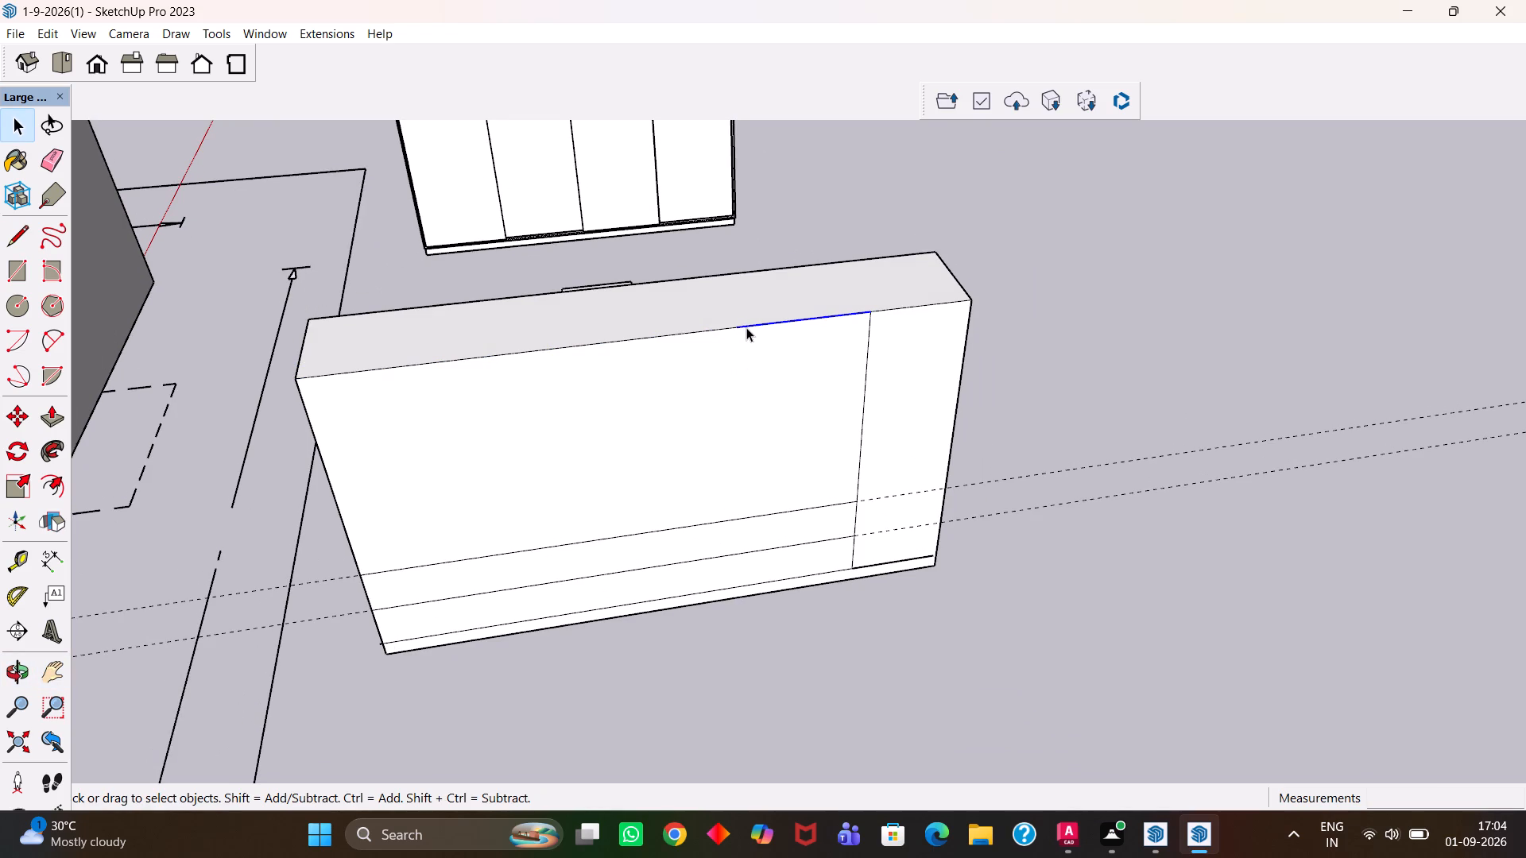
pyautogui.press('t')
pyautogui.click(863, 382)
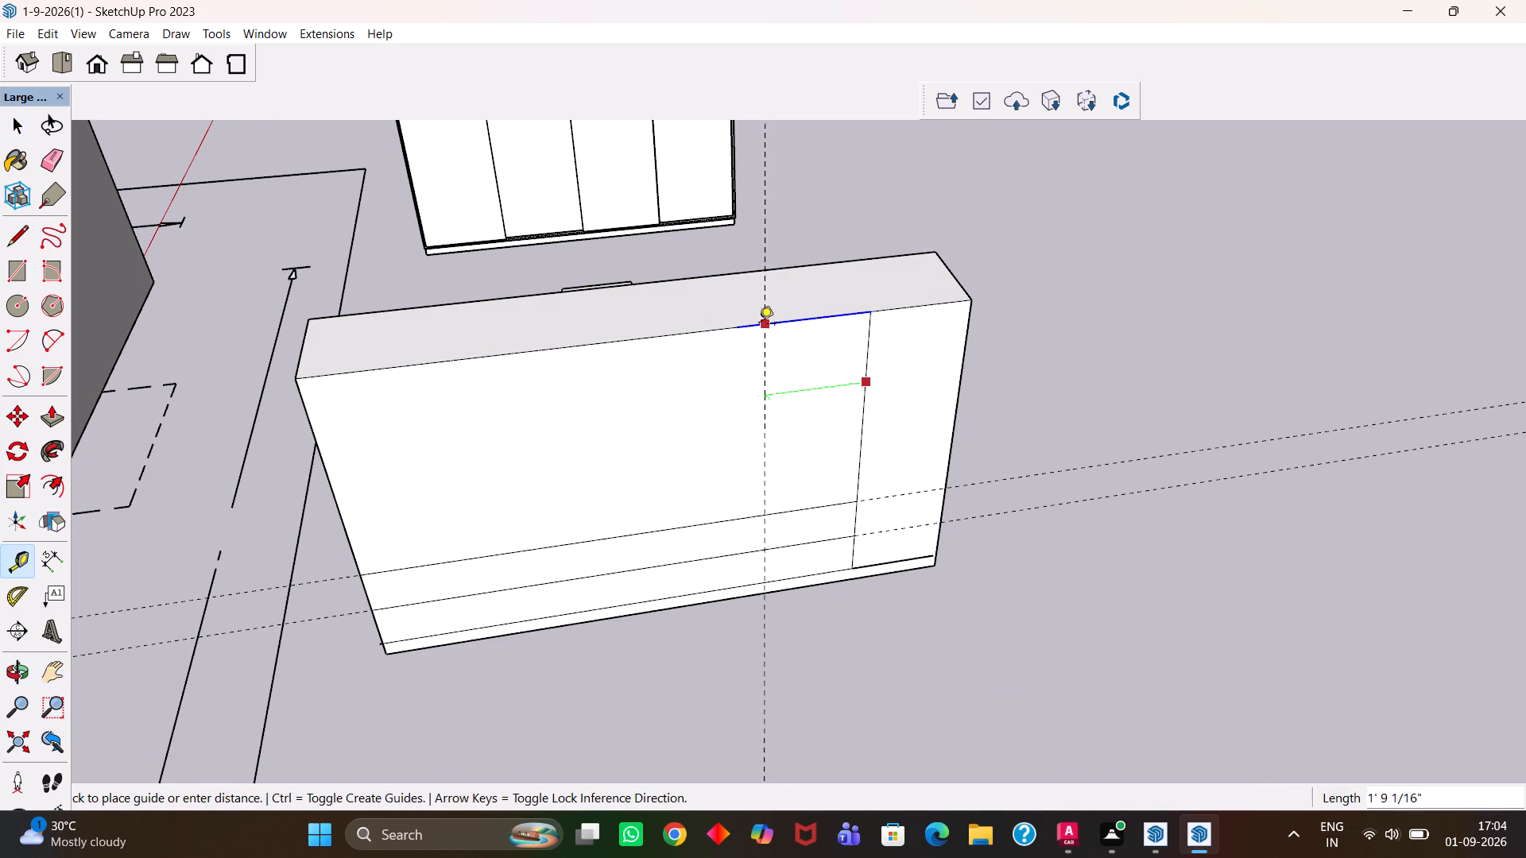
pyautogui.click(726, 323)
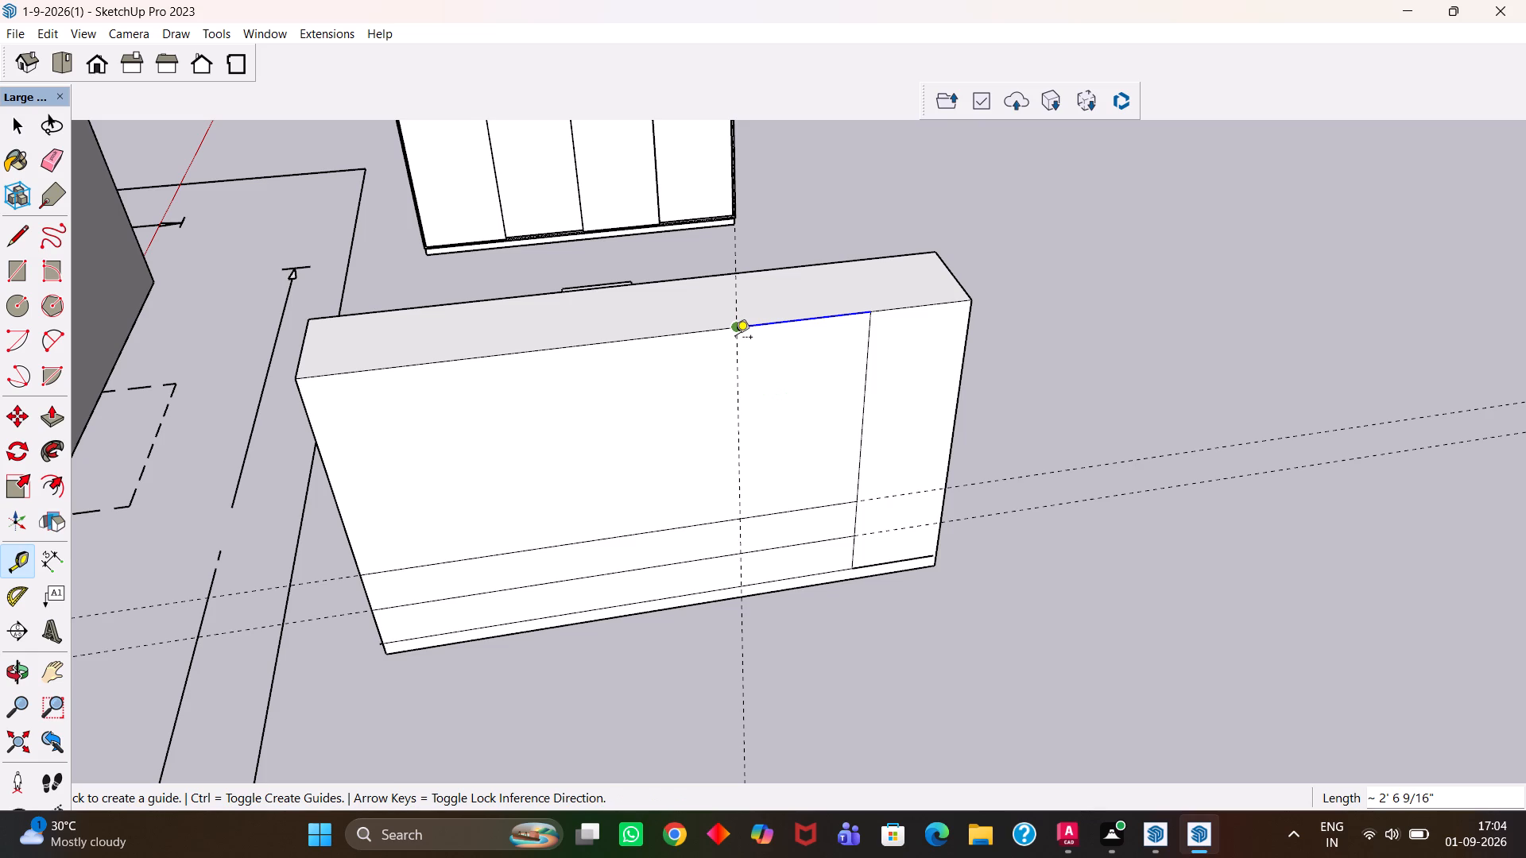
# Place a second vertical guide one quarter segment beyond the first guide on the wardrobe front.
pyautogui.press('h')
pyautogui.scroll(-5, 735, 350)
pyautogui.moveTo(708, 380); pyautogui.dragTo(717, 409, button='middle')
pyautogui.scroll(1, 715, 402)
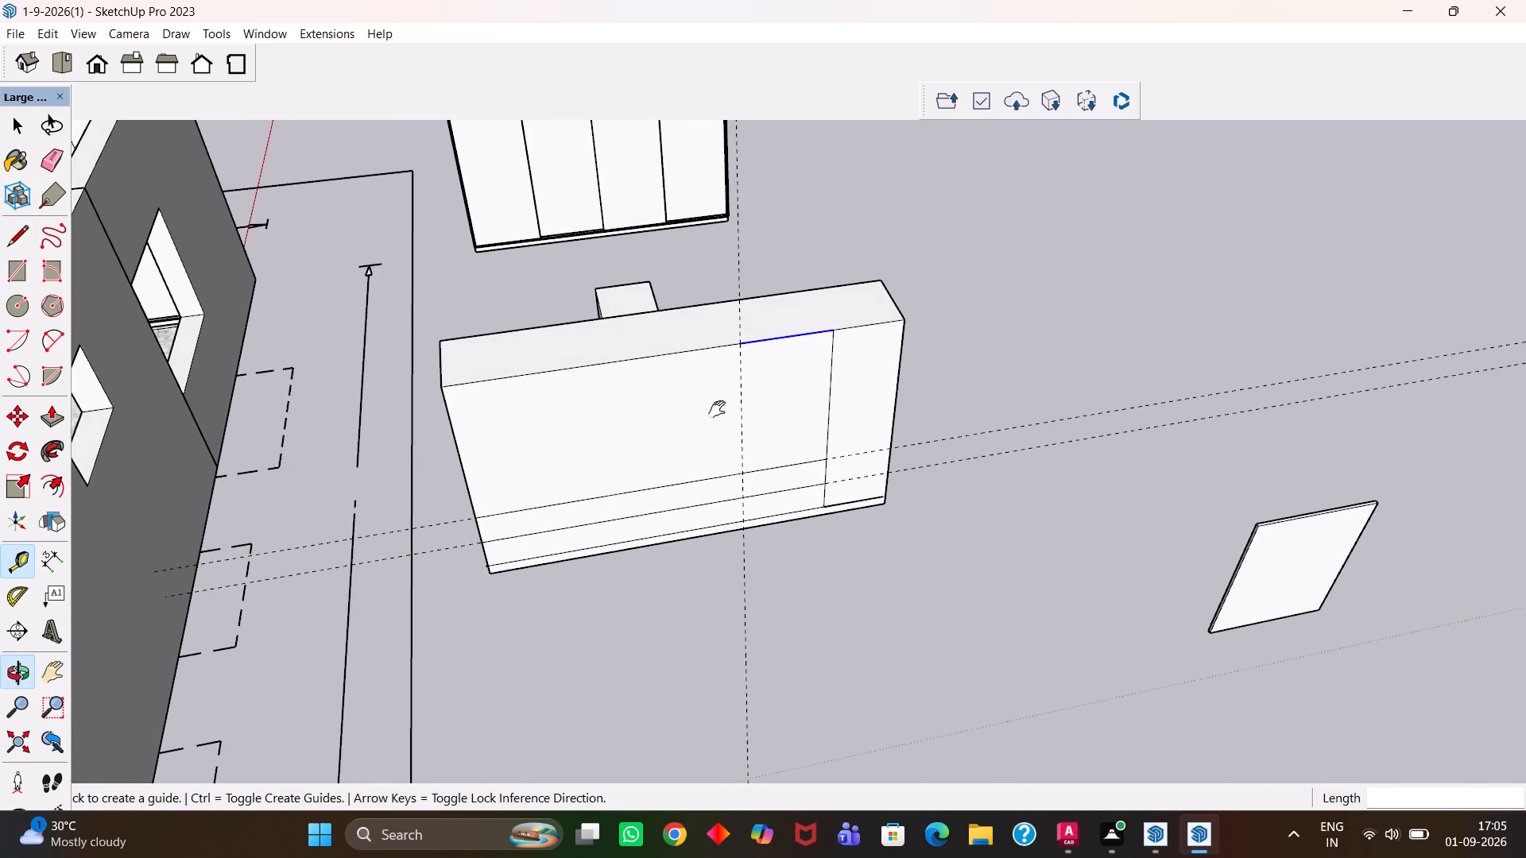
pyautogui.press('t')
pyautogui.press('space')
pyautogui.click(687, 347)
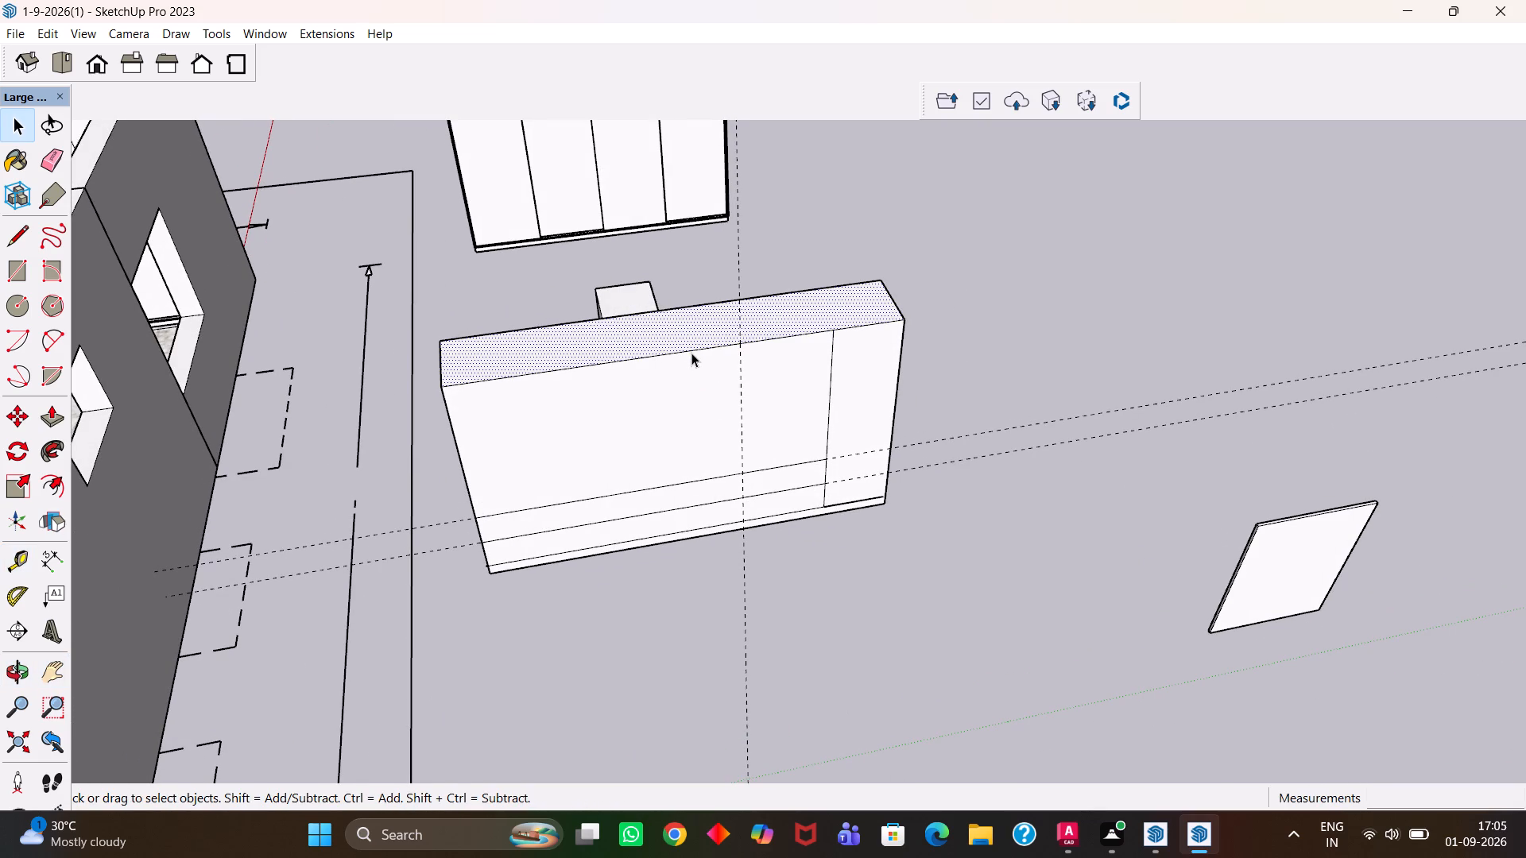
pyautogui.click(691, 353)
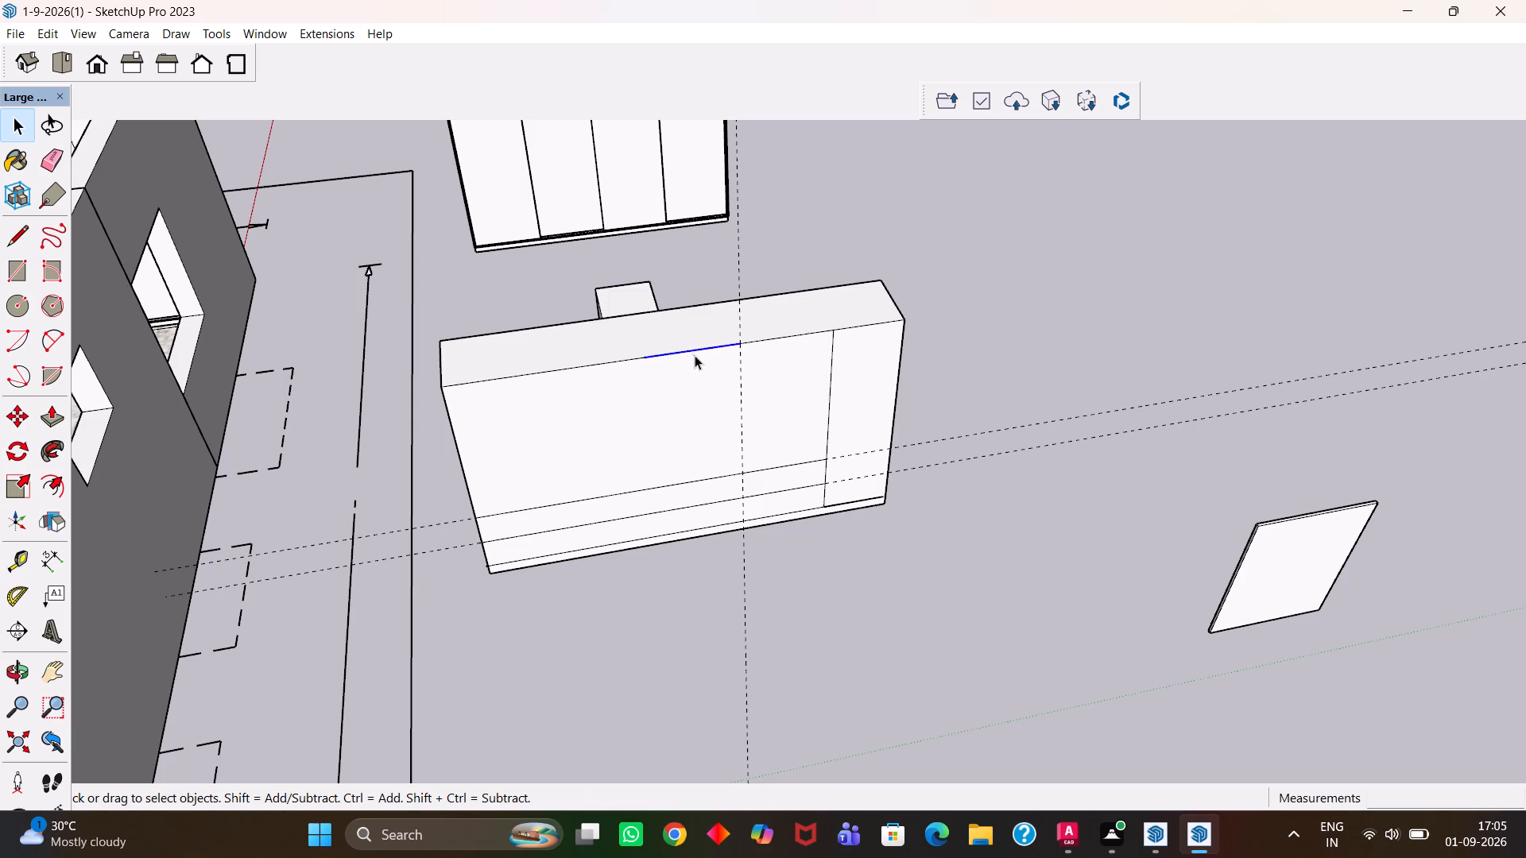
pyautogui.press('t')
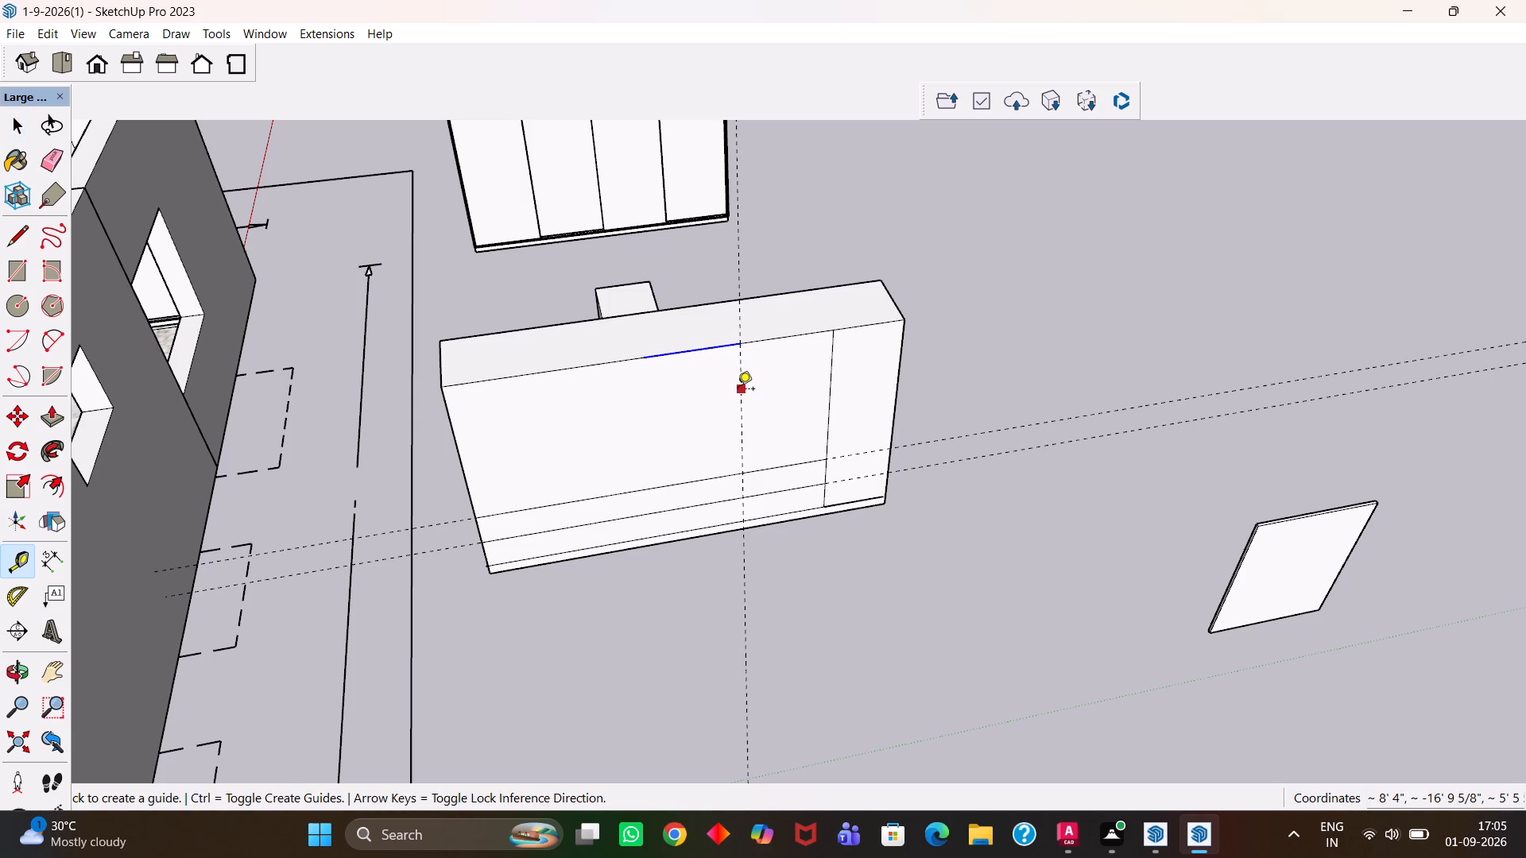
pyautogui.click(738, 390)
pyautogui.click(646, 353)
# Place a third vertical guide about 2' 6 9/16" beyond the second, at the next top edge segment's end.
pyautogui.press('space')
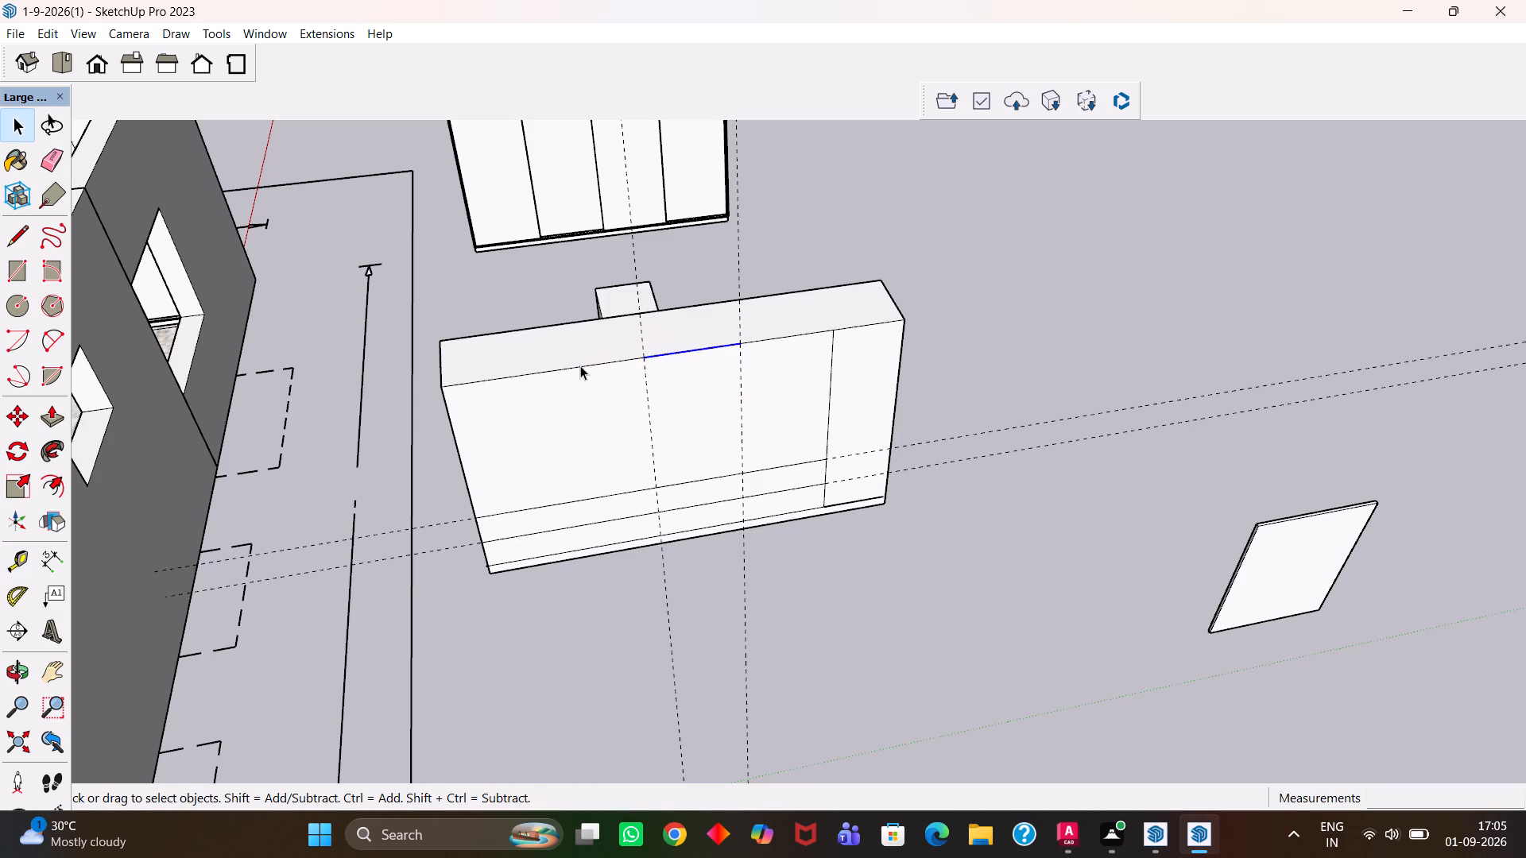
pyautogui.click(580, 365)
pyautogui.press('t')
pyautogui.click(650, 427)
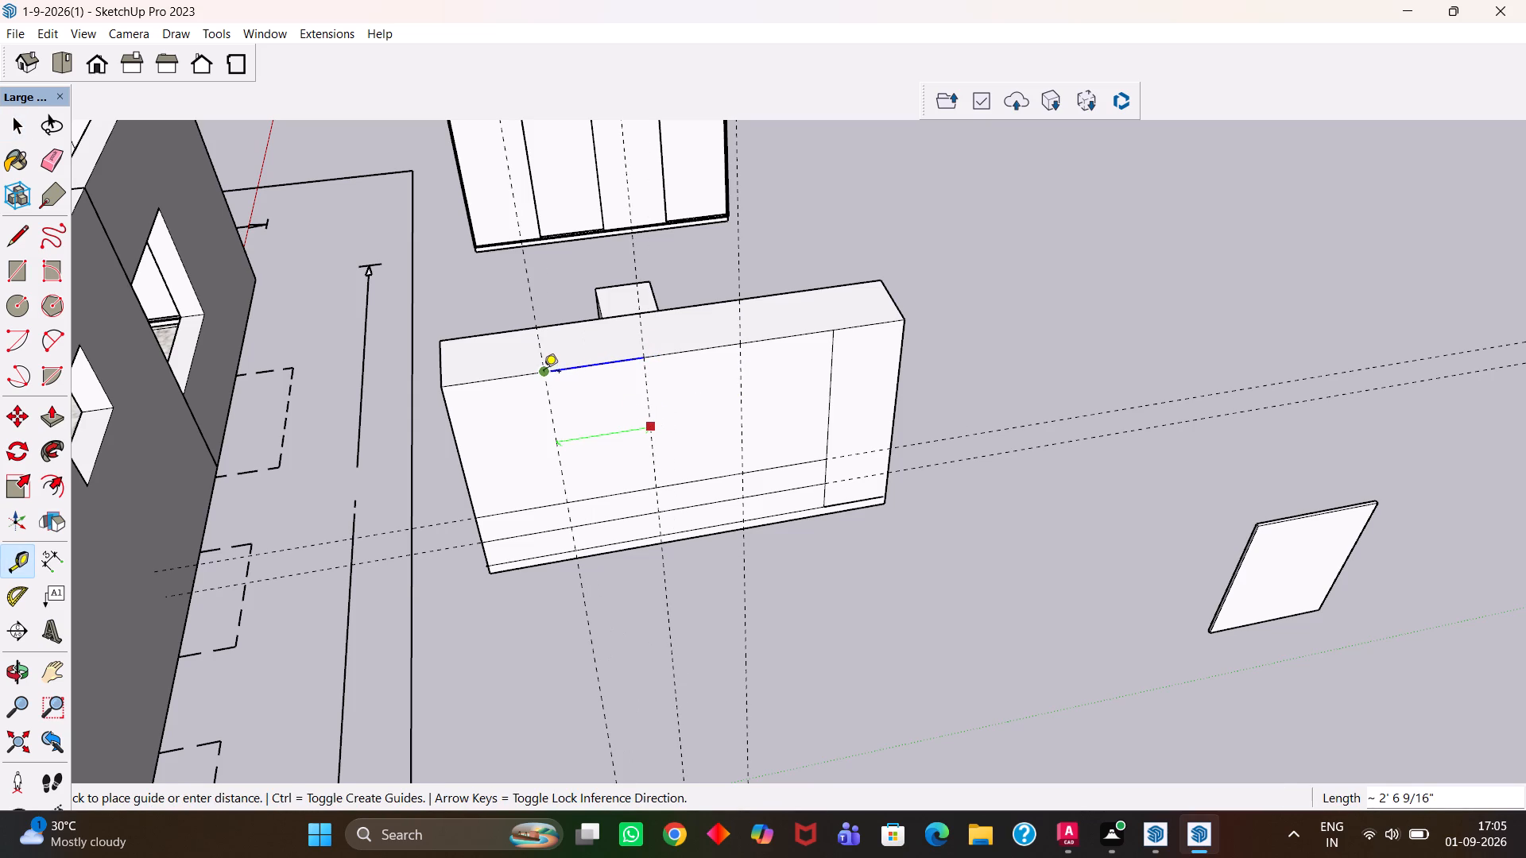
pyautogui.click(548, 372)
# Draw two shutter rectangles about 2' 6 9/16" by 4' 8" above the drawer band, in the bay beside the divider and between the other two guides.
pyautogui.scroll(3, 602, 440)
pyautogui.press('h')
pyautogui.moveTo(595, 443); pyautogui.dragTo(597, 447)
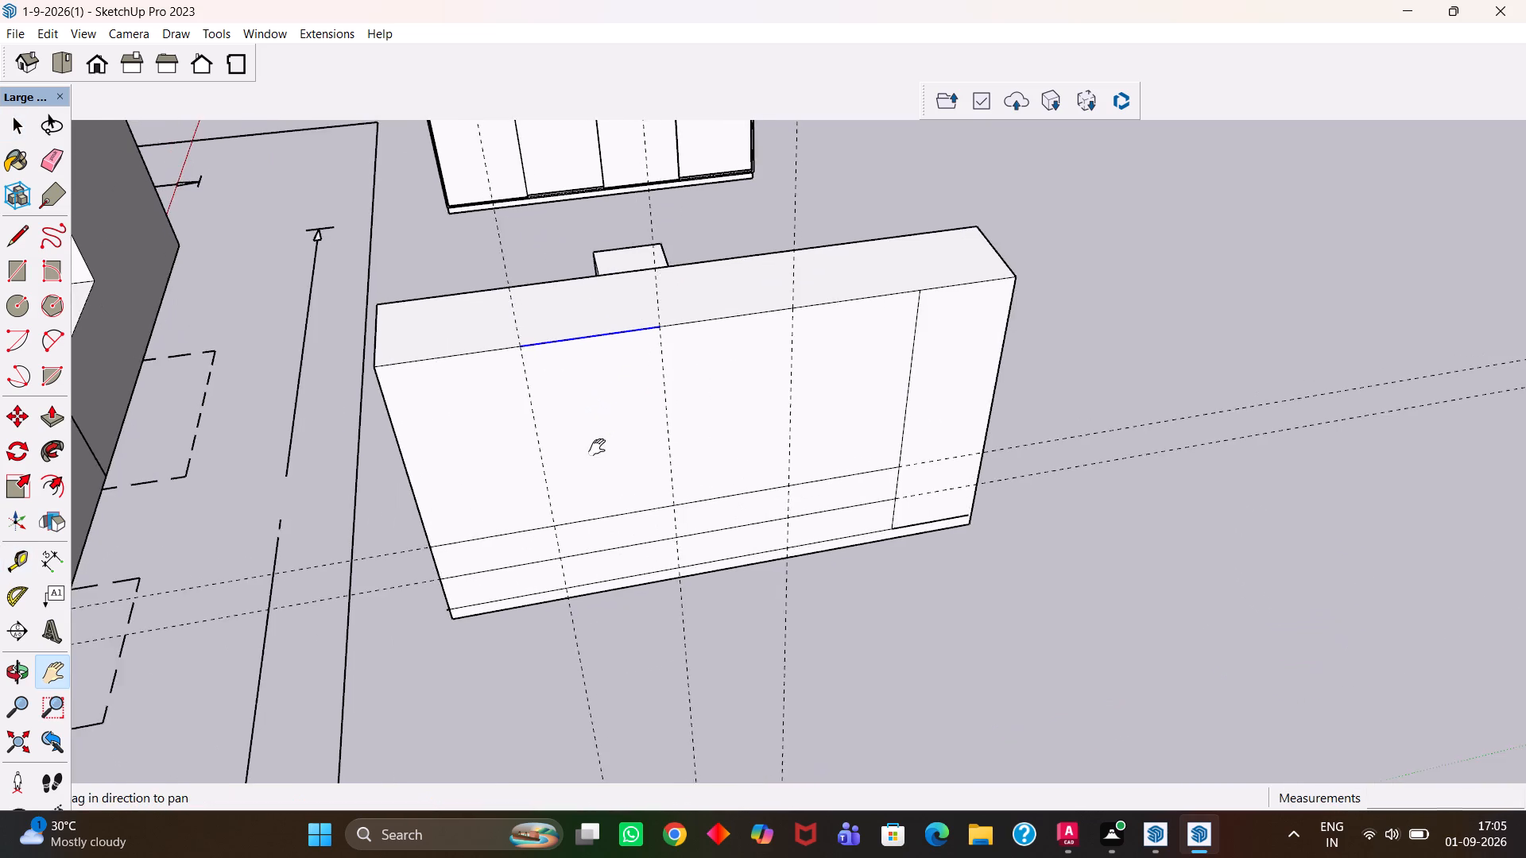
pyautogui.moveTo(597, 447); pyautogui.dragTo(670, 471)
pyautogui.moveTo(668, 500); pyautogui.dragTo(641, 493, button='middle')
pyautogui.press('r')
pyautogui.scroll(2, 649, 490)
pyautogui.click(595, 553)
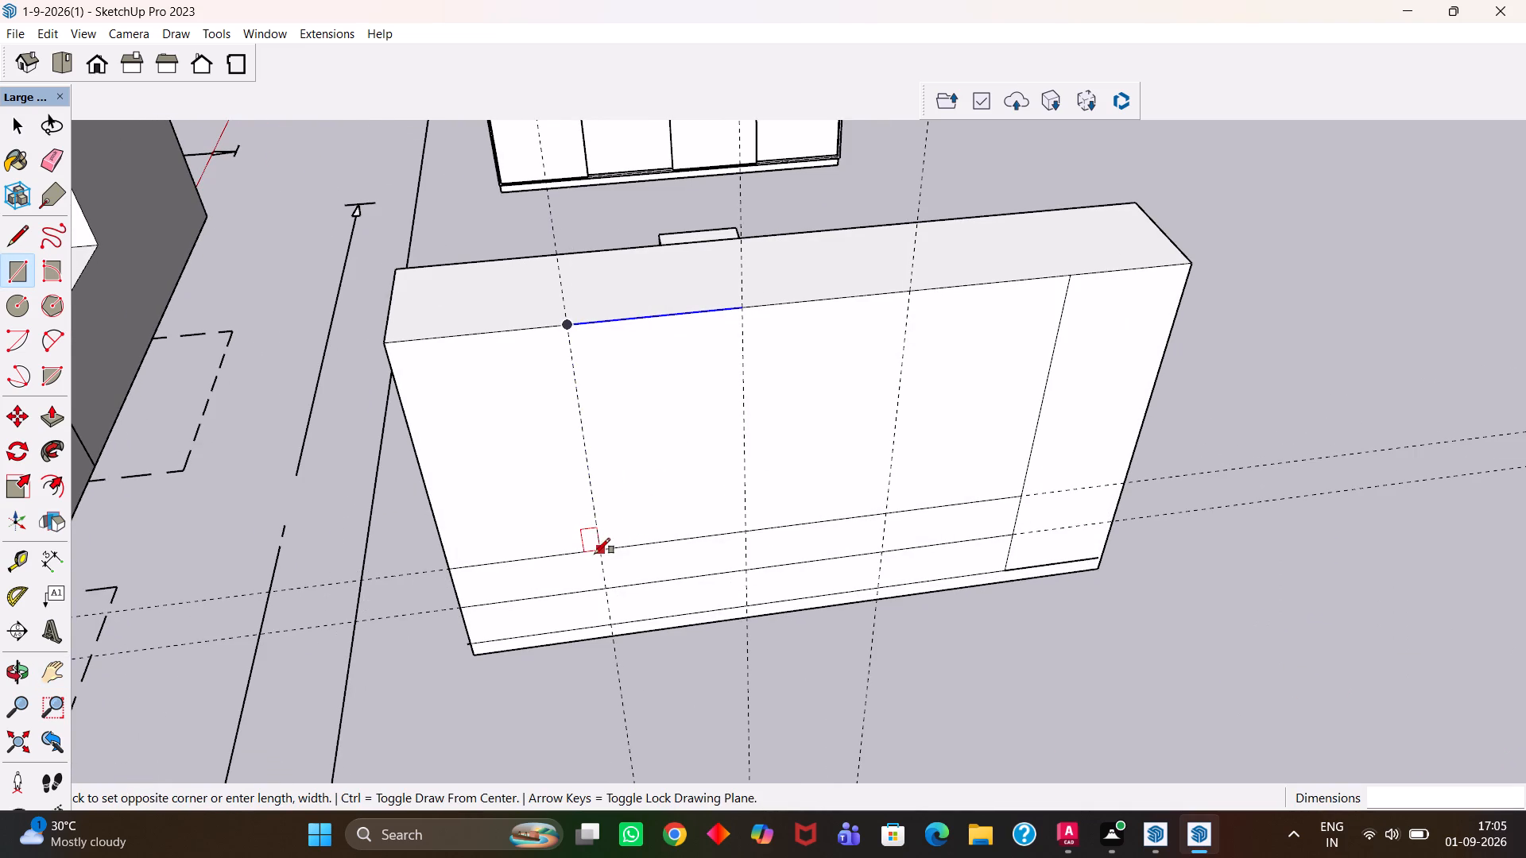
pyautogui.click(747, 309)
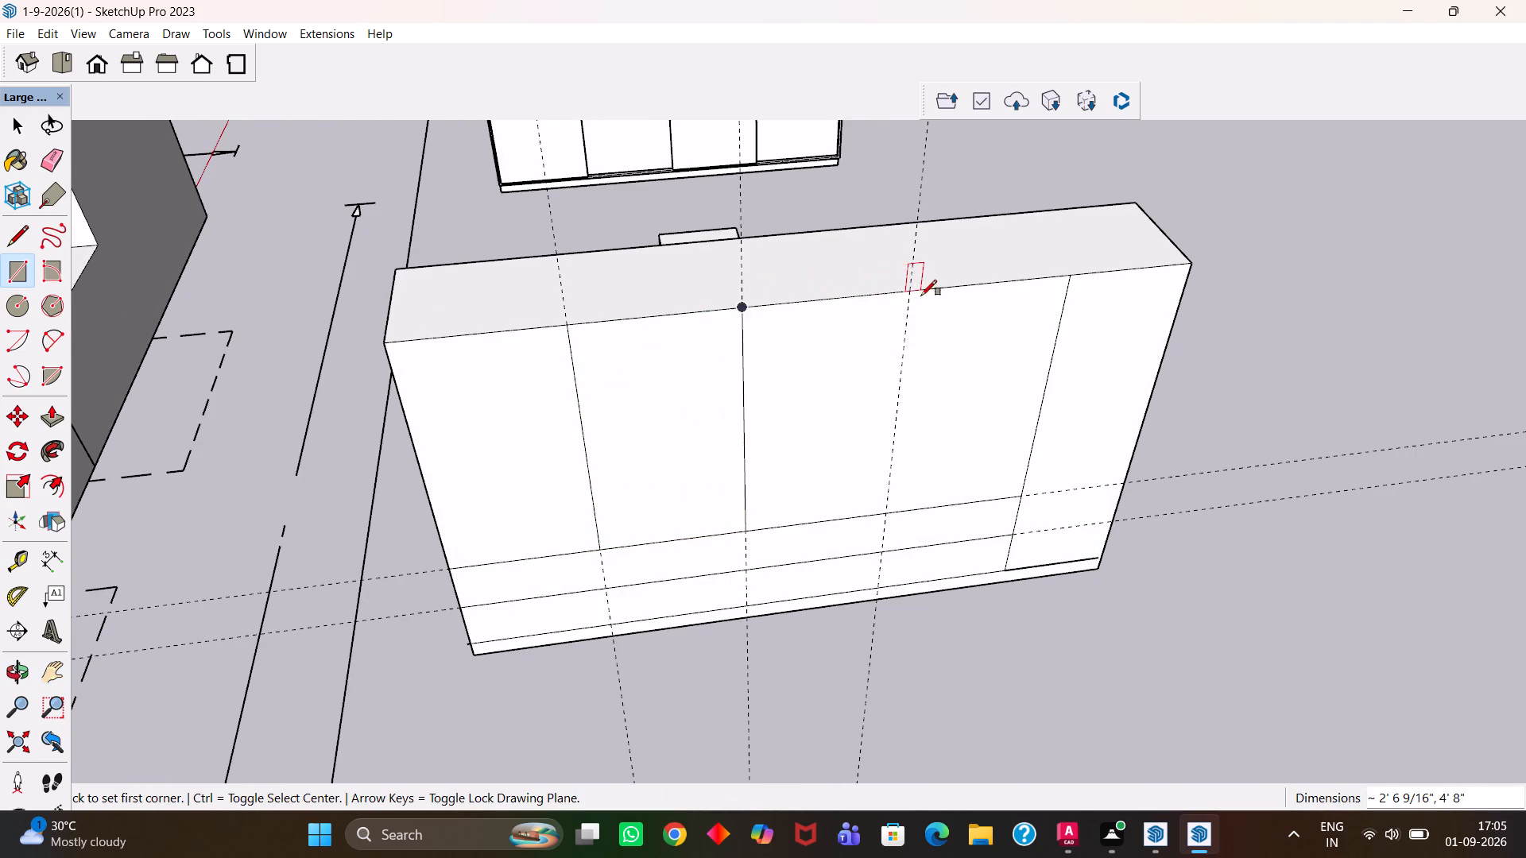
pyautogui.click(915, 291)
pyautogui.click(1022, 497)
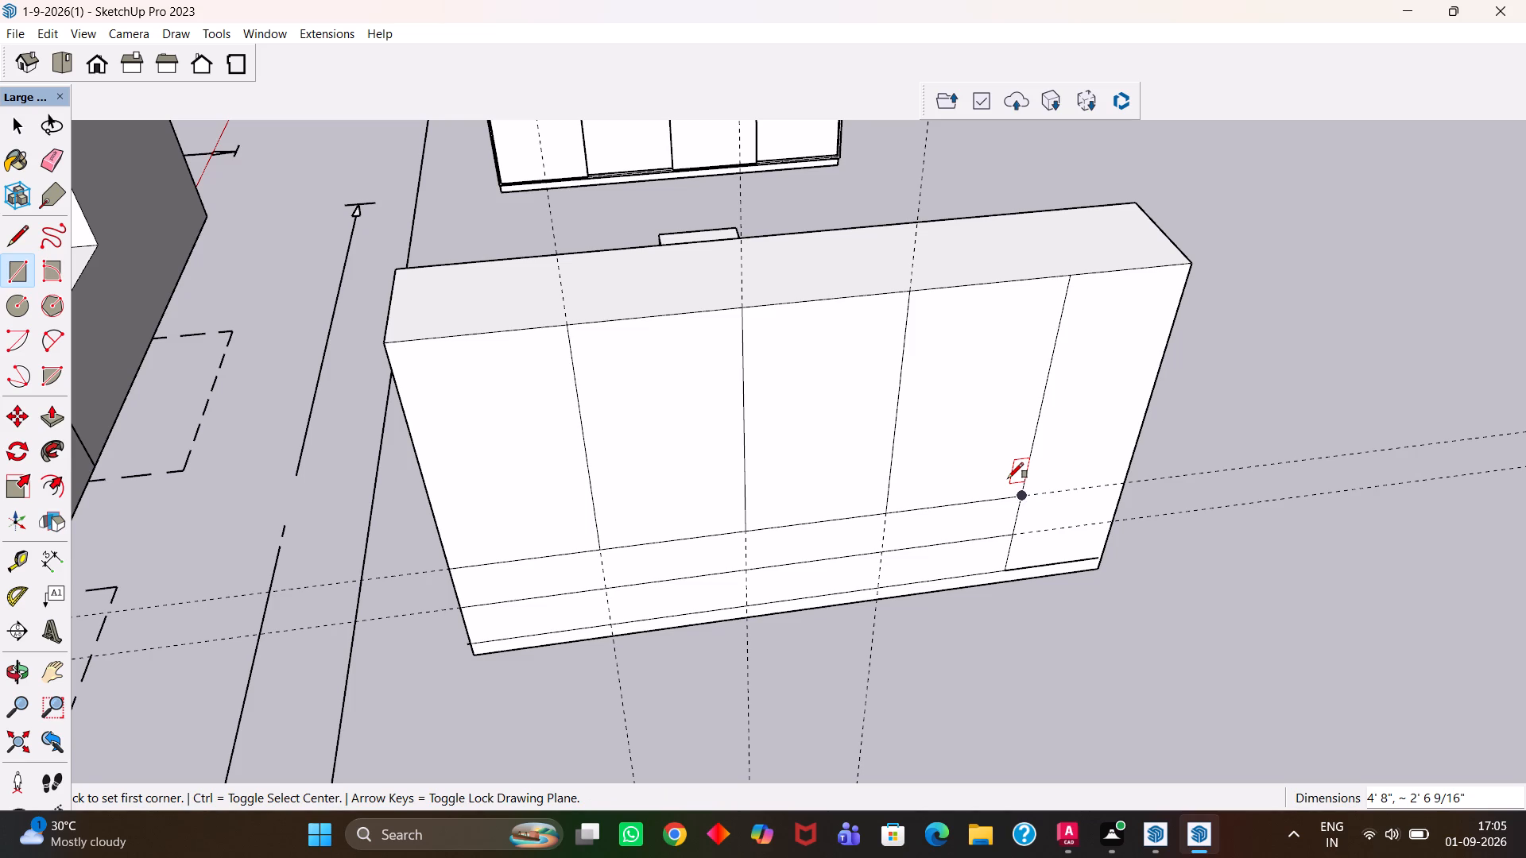
# Draw a rectangle about 2' 6 9/16" by 2' in the drawer band, directly below the shutter between the second and third guides.
pyautogui.scroll(-4, 900, 494)
pyautogui.moveTo(864, 489); pyautogui.dragTo(821, 439, button='middle')
pyautogui.scroll(3, 806, 416)
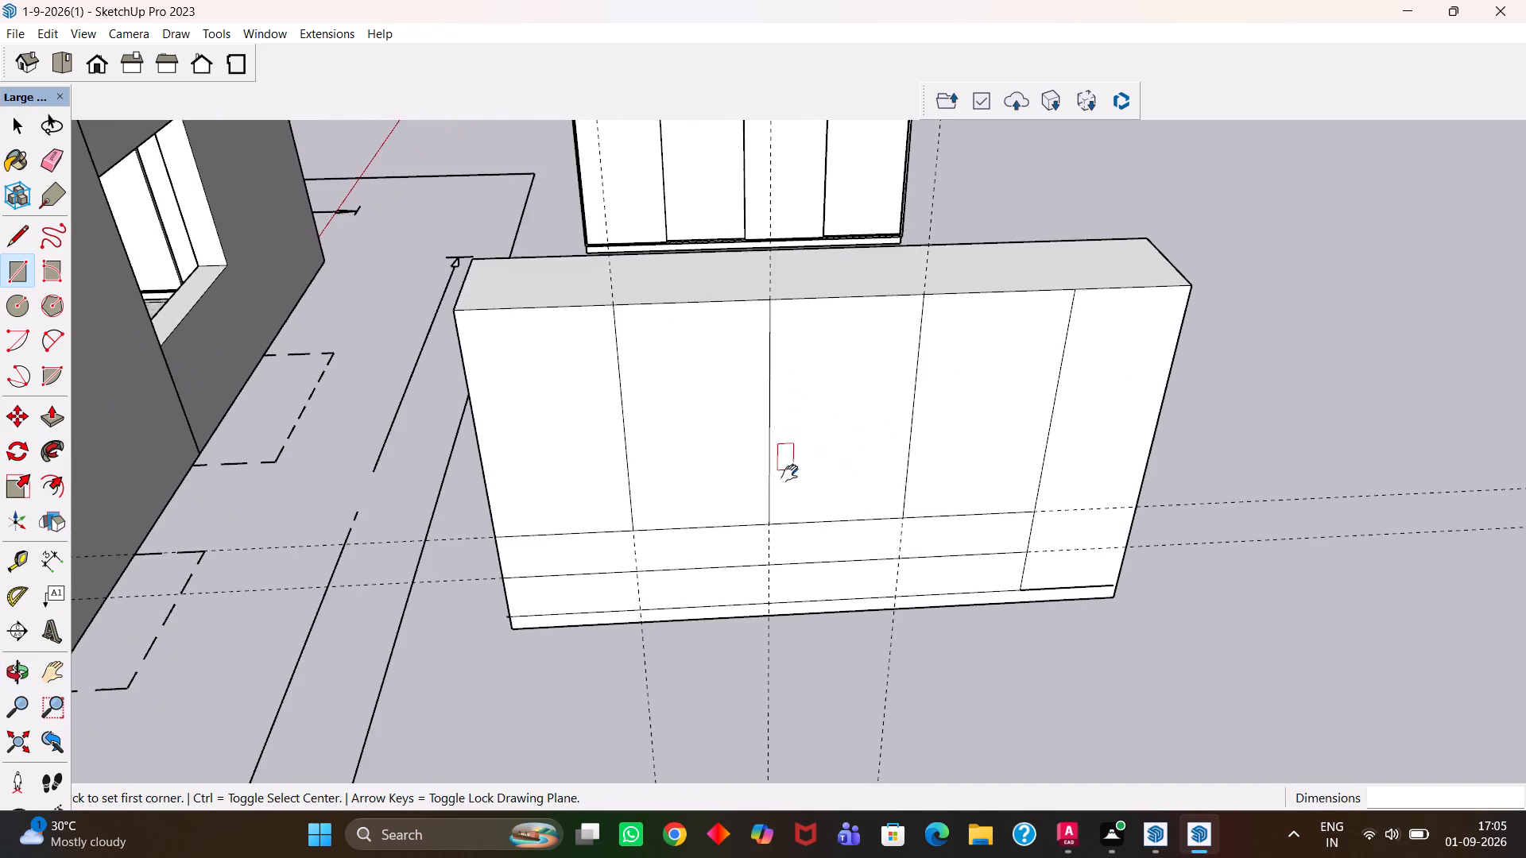
pyautogui.press('h')
pyautogui.scroll(-5, 784, 481)
pyautogui.moveTo(684, 510); pyautogui.dragTo(734, 453, button='middle')
pyautogui.scroll(5, 705, 508)
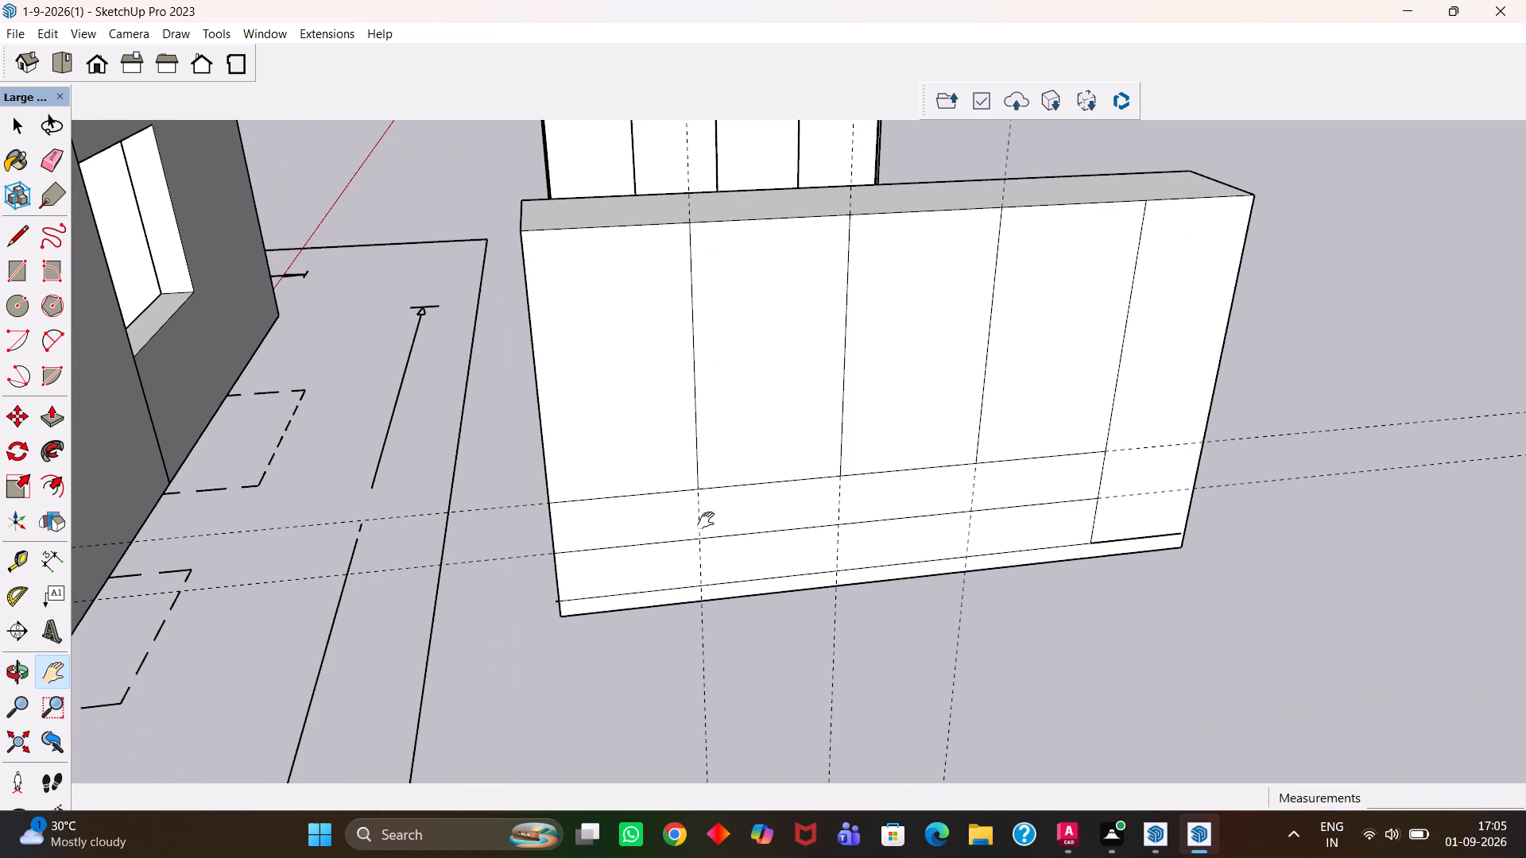
pyautogui.scroll(1, 706, 520)
pyautogui.press('r')
pyautogui.scroll(3, 706, 520)
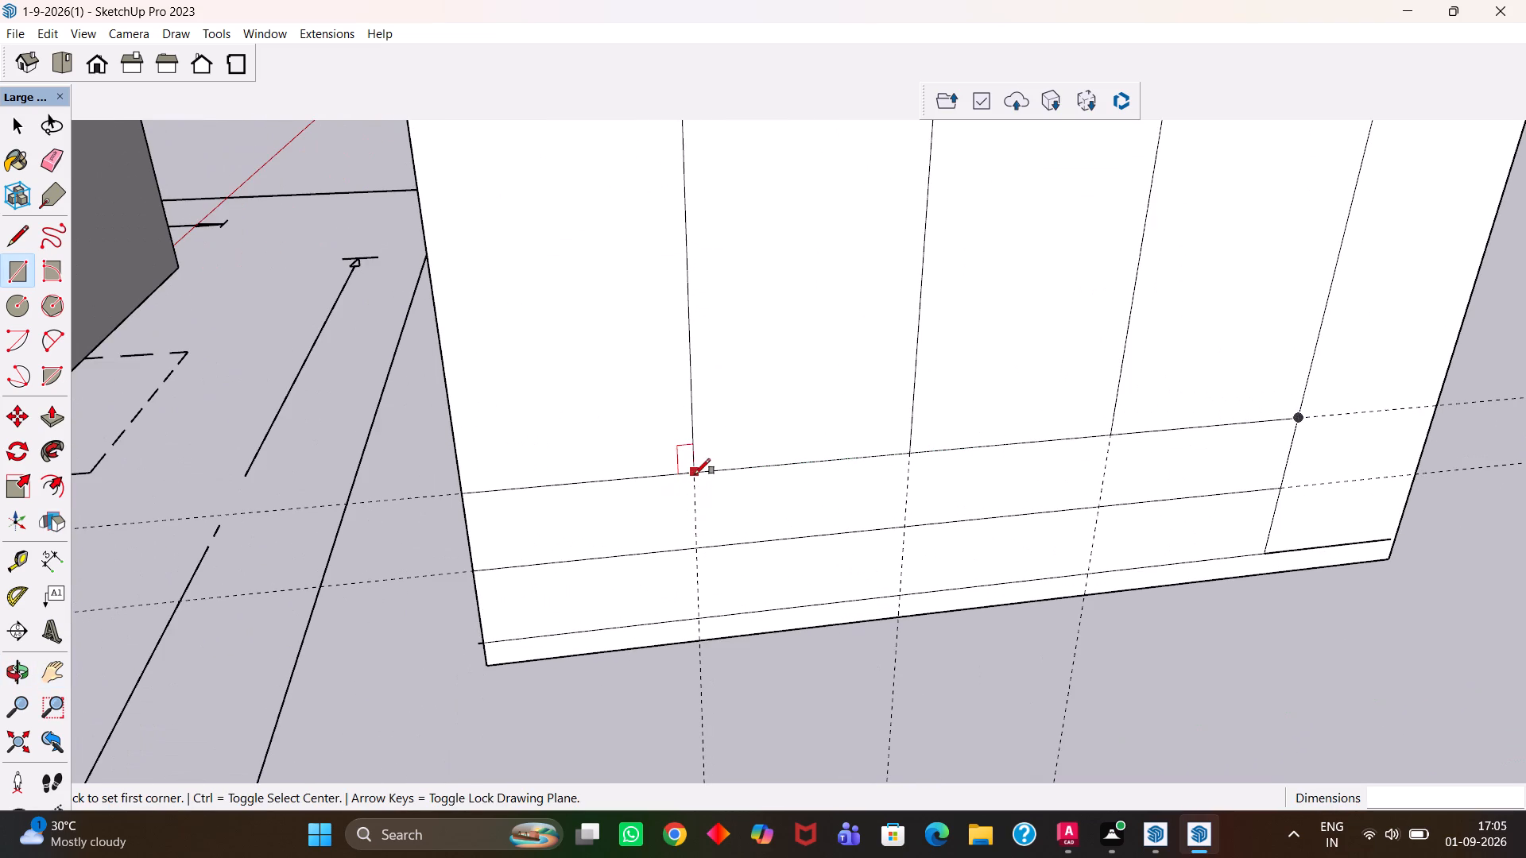
pyautogui.click(695, 470)
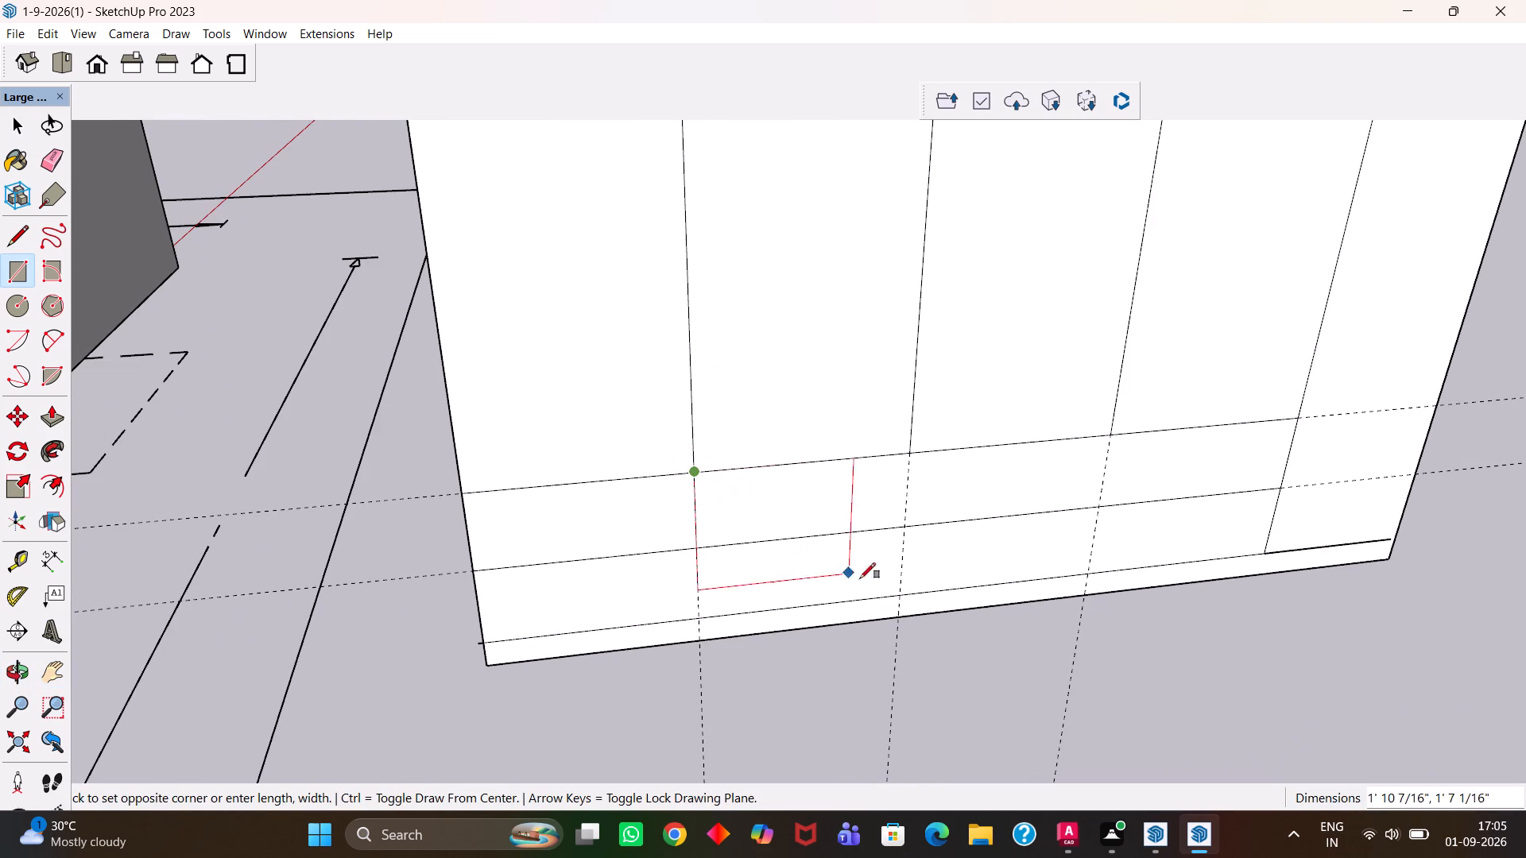
pyautogui.click(899, 590)
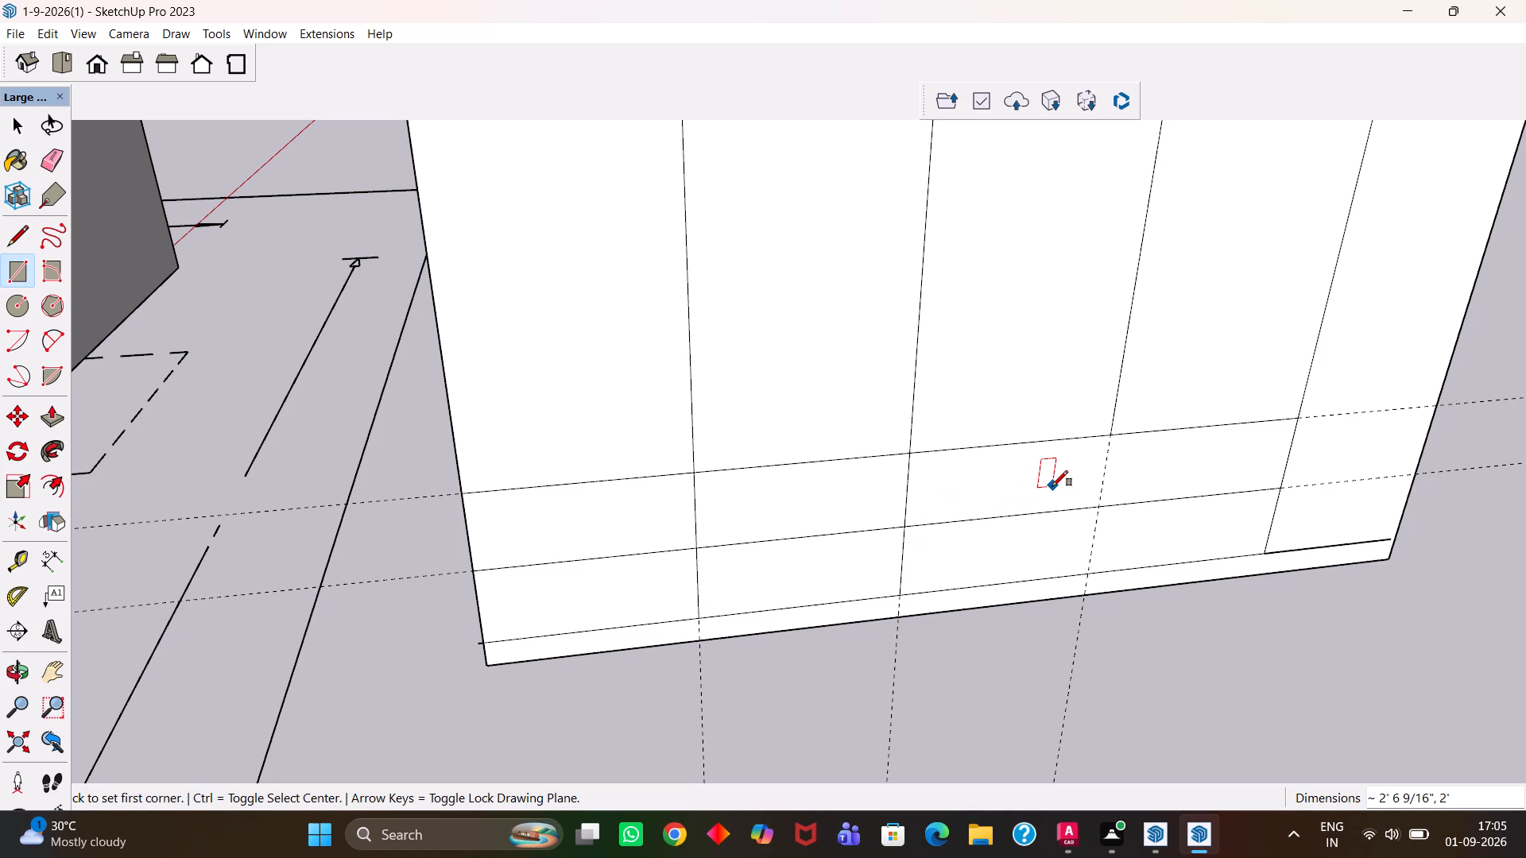
# Draw a 2' vertical line through the drawer band along the guide nearest the divider, down to the skirting line.
pyautogui.press('l')
pyautogui.scroll(11, 1052, 485)
pyautogui.click(1189, 369)
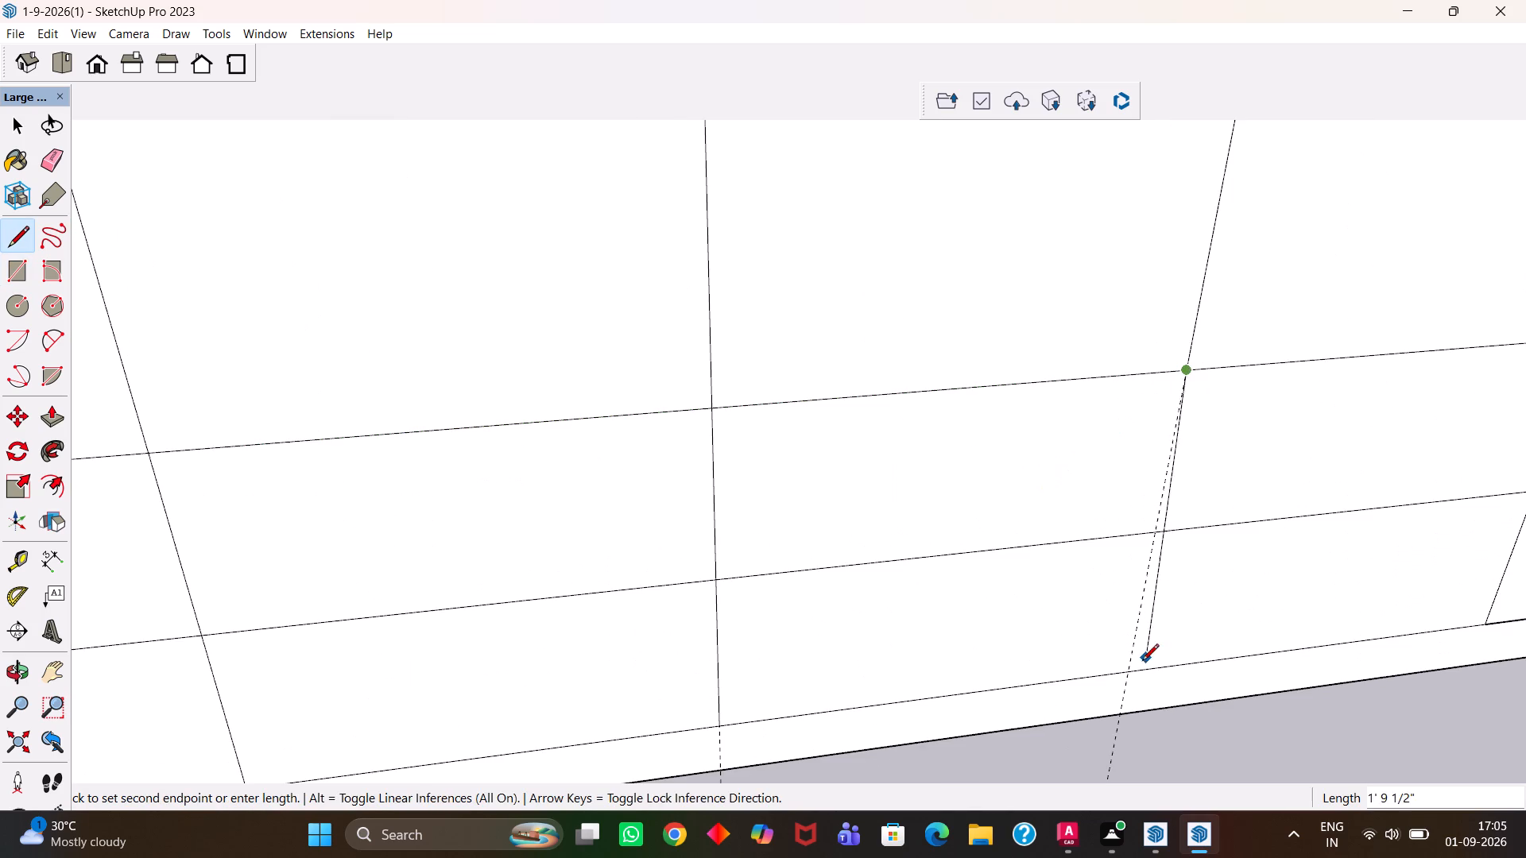
pyautogui.click(1132, 671)
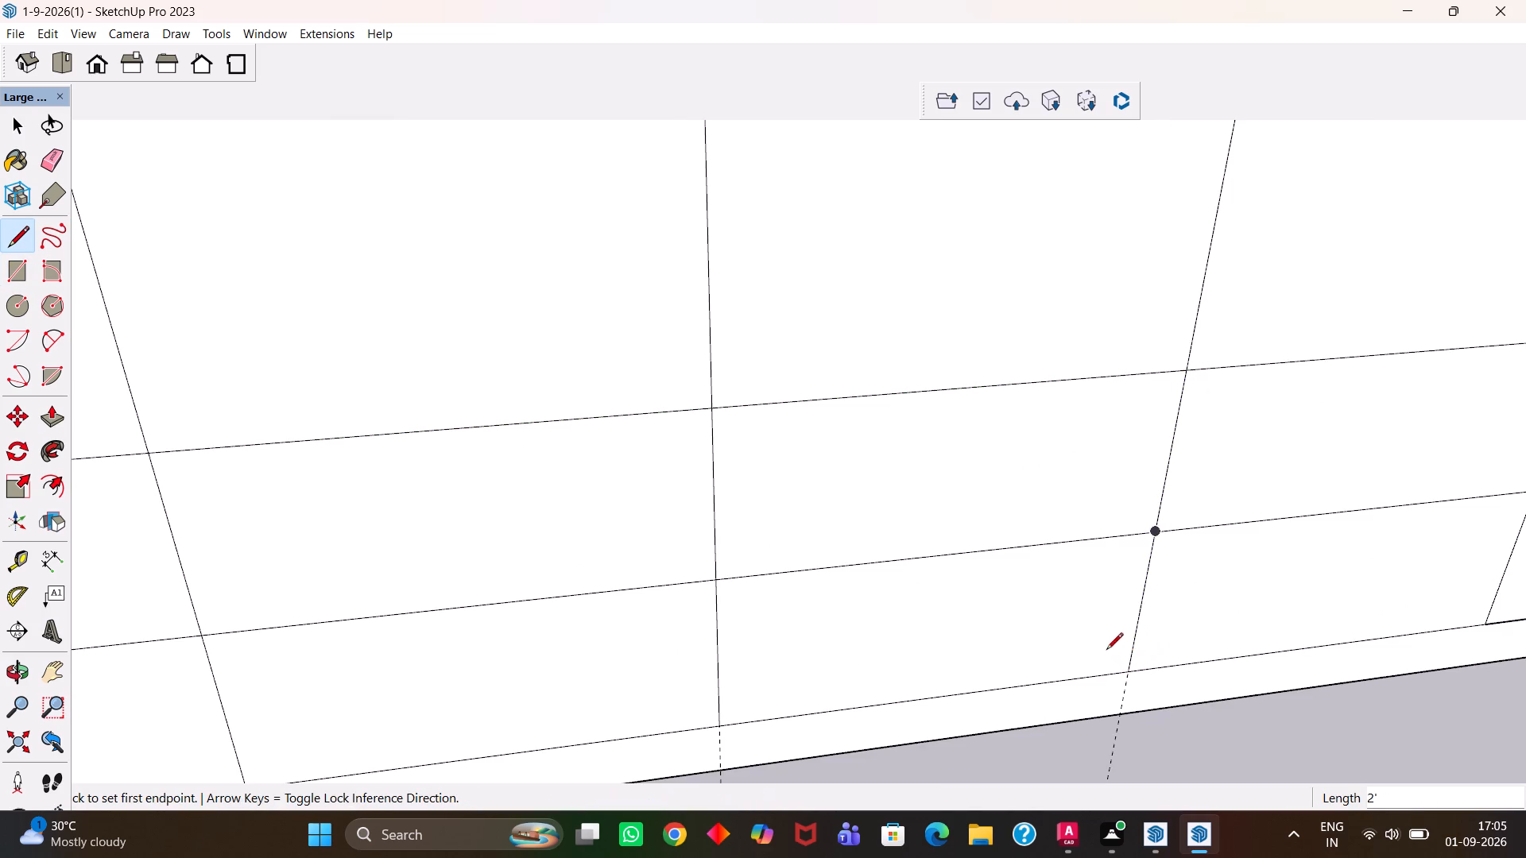
# Copy the shutter face of the end bay farthest from the divider about 11' away, beside the wardrobe block.
pyautogui.scroll(-5, 1104, 651)
pyautogui.press('h')
pyautogui.scroll(-13, 968, 637)
pyautogui.moveTo(886, 506); pyautogui.dragTo(847, 589, button='middle')
pyautogui.scroll(1, 807, 544)
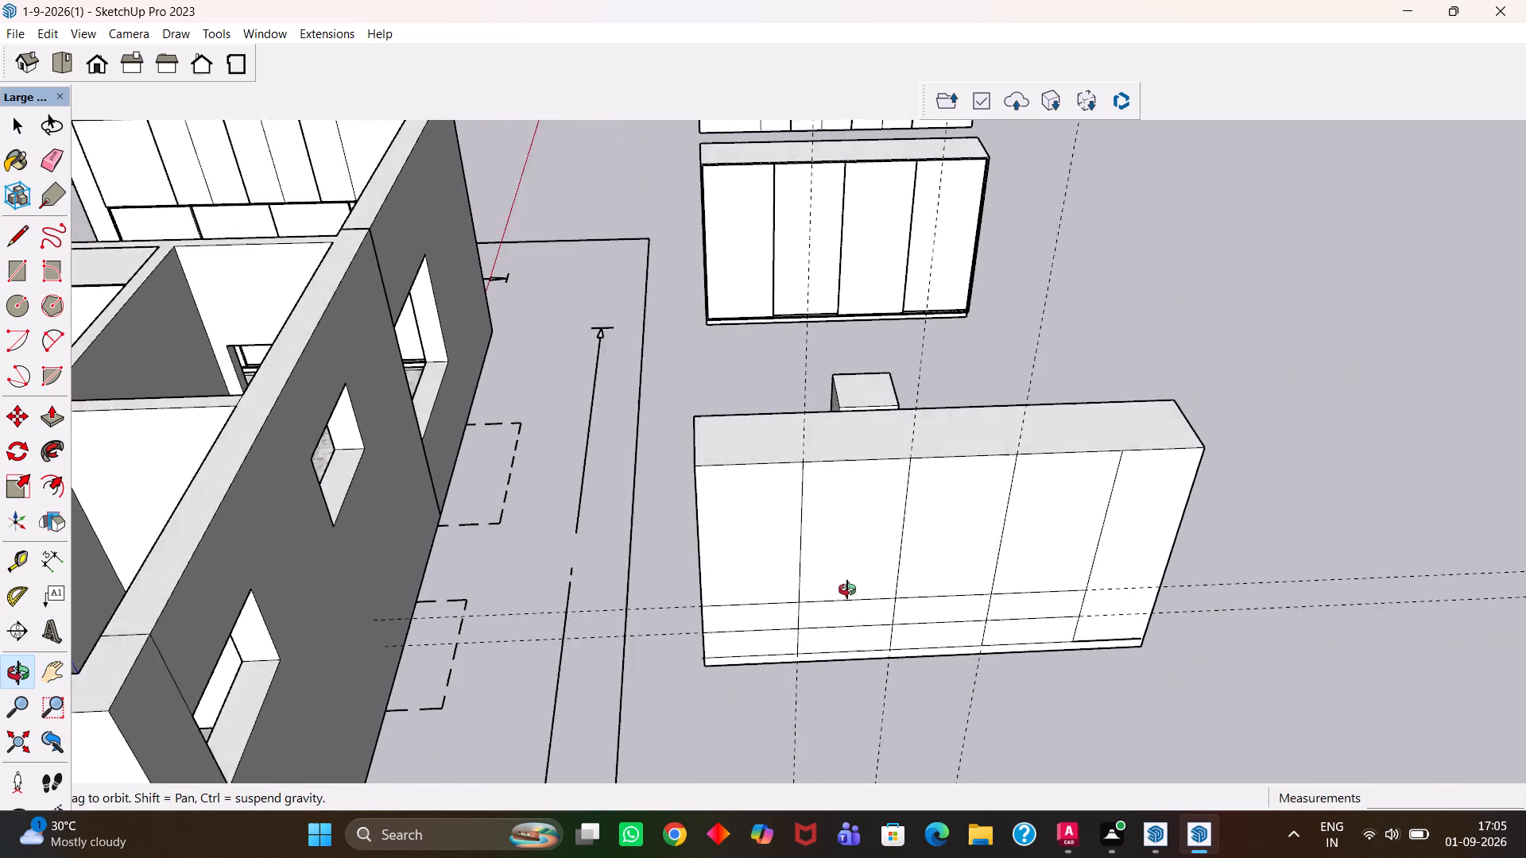
pyautogui.moveTo(847, 589); pyautogui.dragTo(853, 592, button='middle')
pyautogui.scroll(3, 853, 592)
pyautogui.moveTo(877, 574); pyautogui.dragTo(652, 585)
pyautogui.moveTo(635, 582); pyautogui.dragTo(683, 558, button='middle')
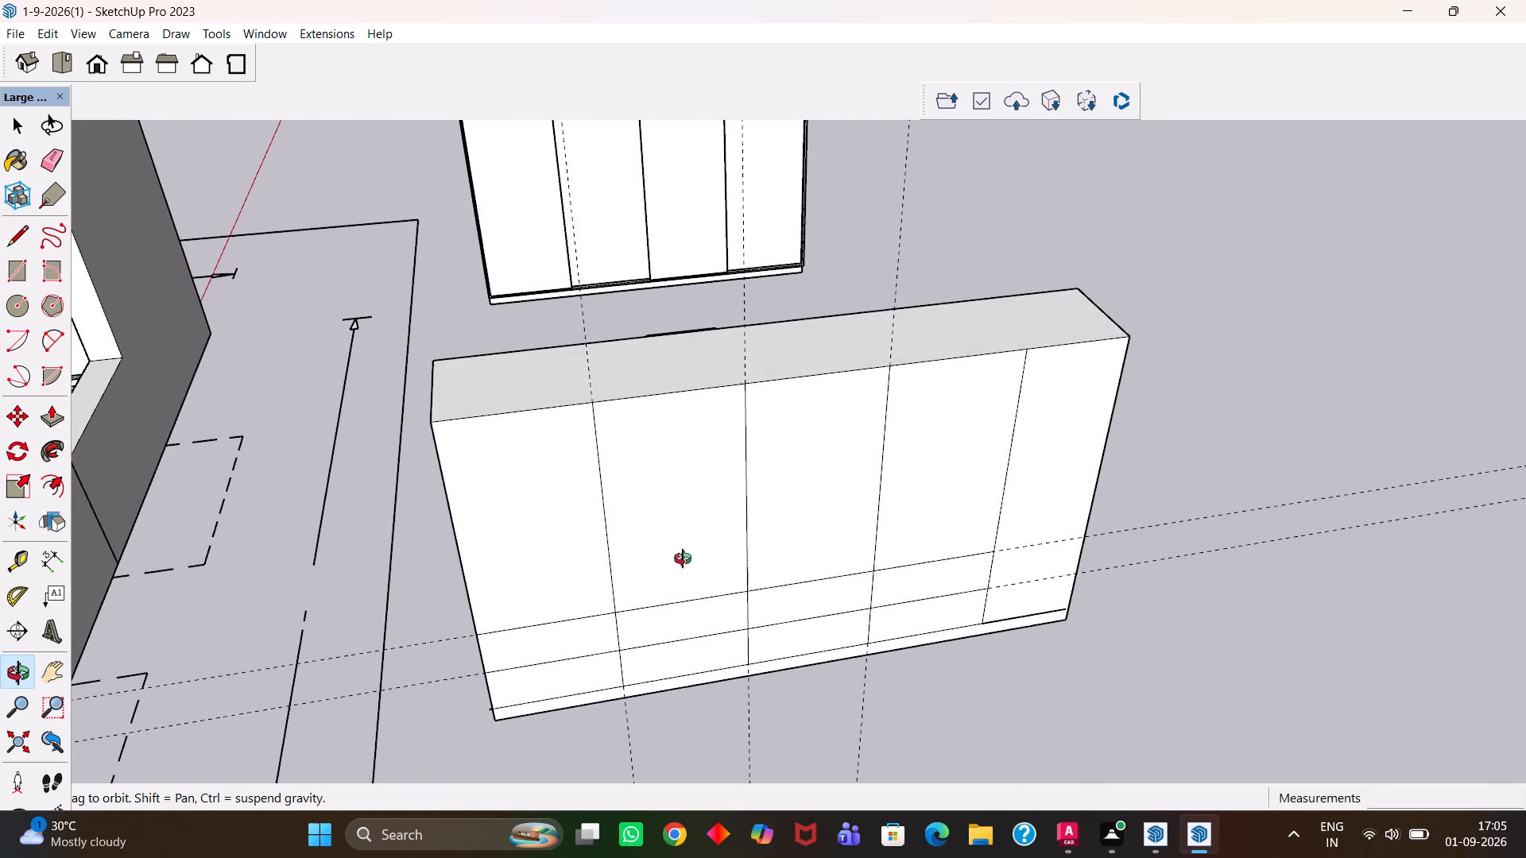
pyautogui.moveTo(683, 558); pyautogui.dragTo(690, 564, button='middle')
pyautogui.press('space')
pyautogui.scroll(1, 640, 554)
pyautogui.click(503, 532)
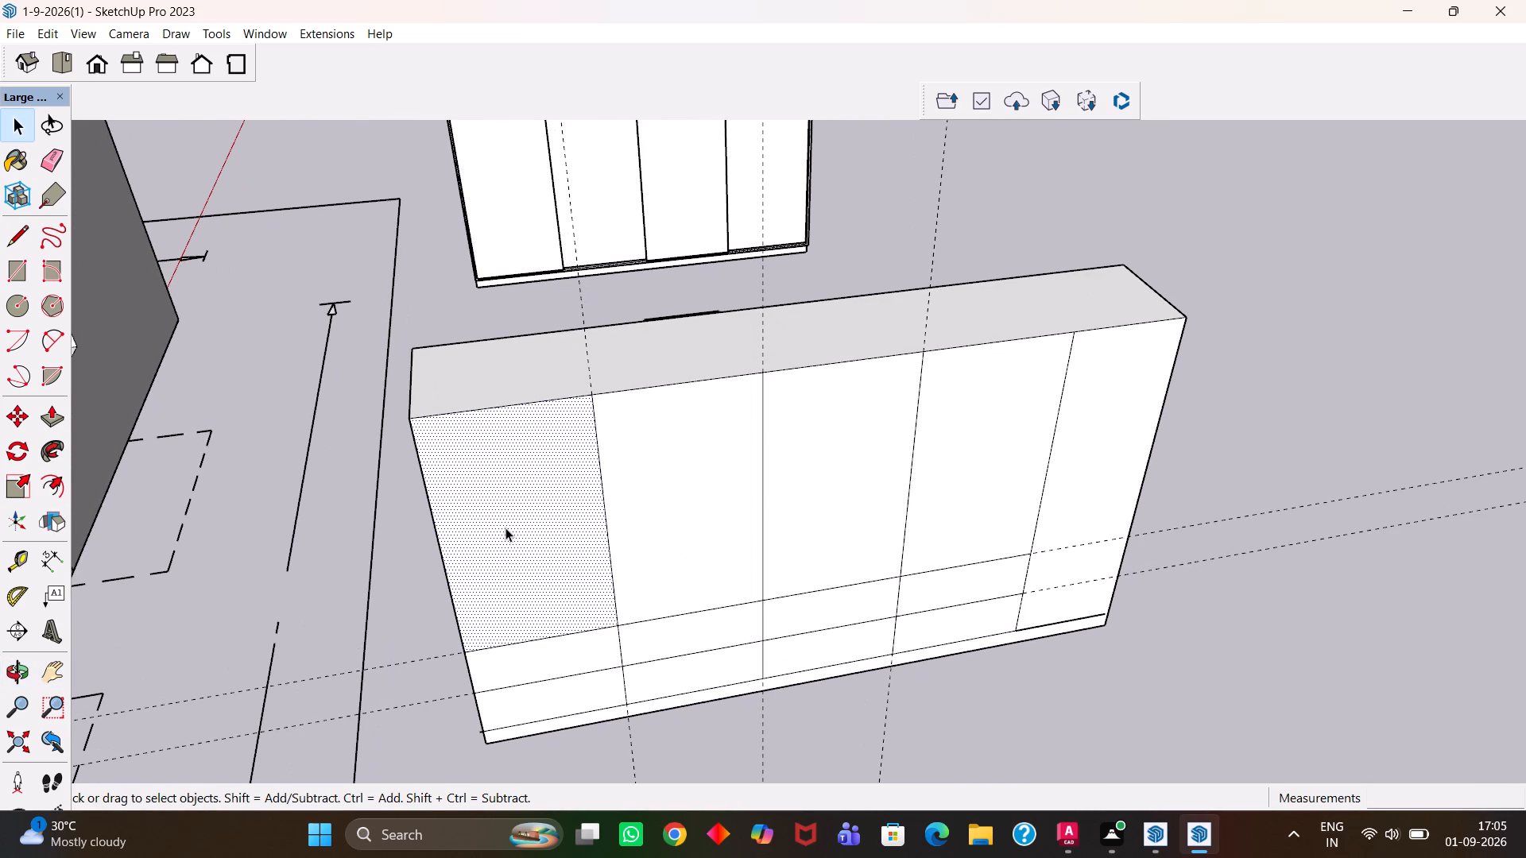
pyautogui.scroll(-4, 505, 528)
pyautogui.press('m')
pyautogui.click(511, 530)
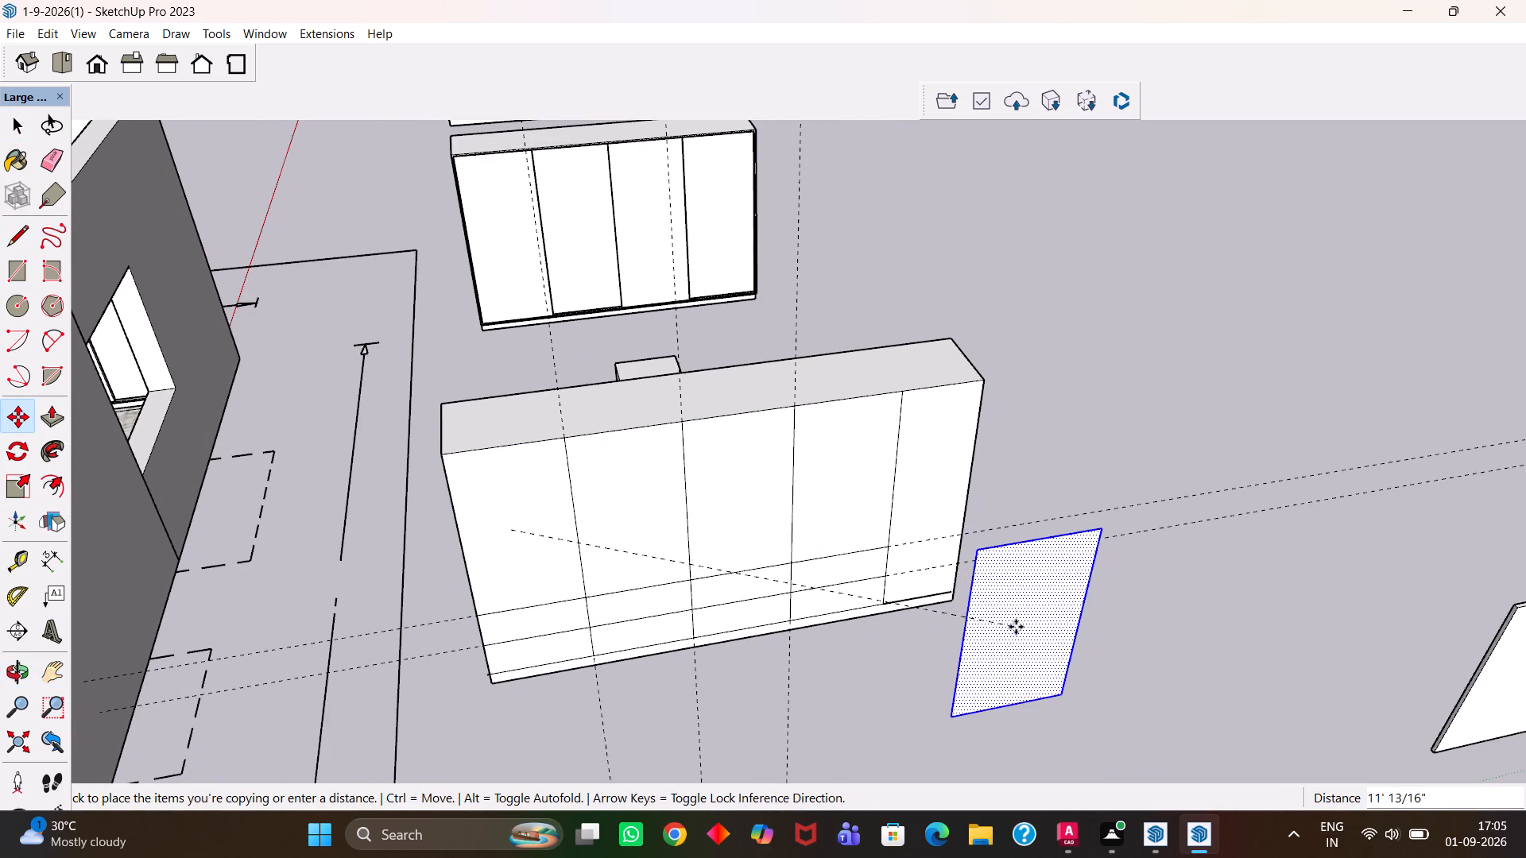
pyautogui.click(1016, 627)
# Extrude the copied shutter face 18 mm with Push/Pull.
pyautogui.press('p')
pyautogui.click(1016, 627)
pyautogui.write('18mm')
pyautogui.press('Return')
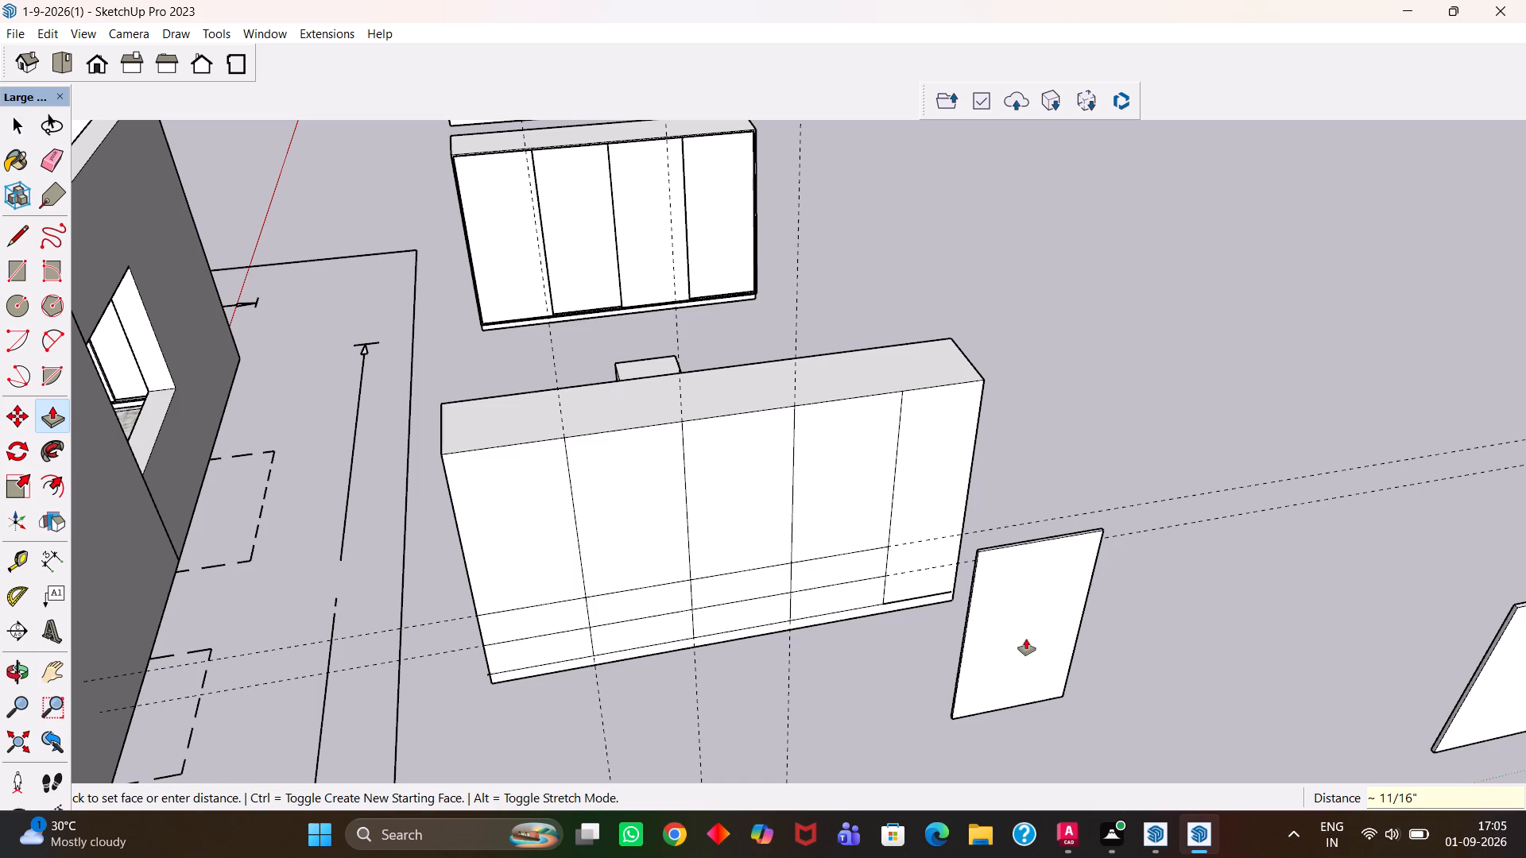
# Make the whole 18 mm shutter panel a group.
pyautogui.press('space')
pyautogui.tripleClick(1024, 610)
pyautogui.click(1024, 610)
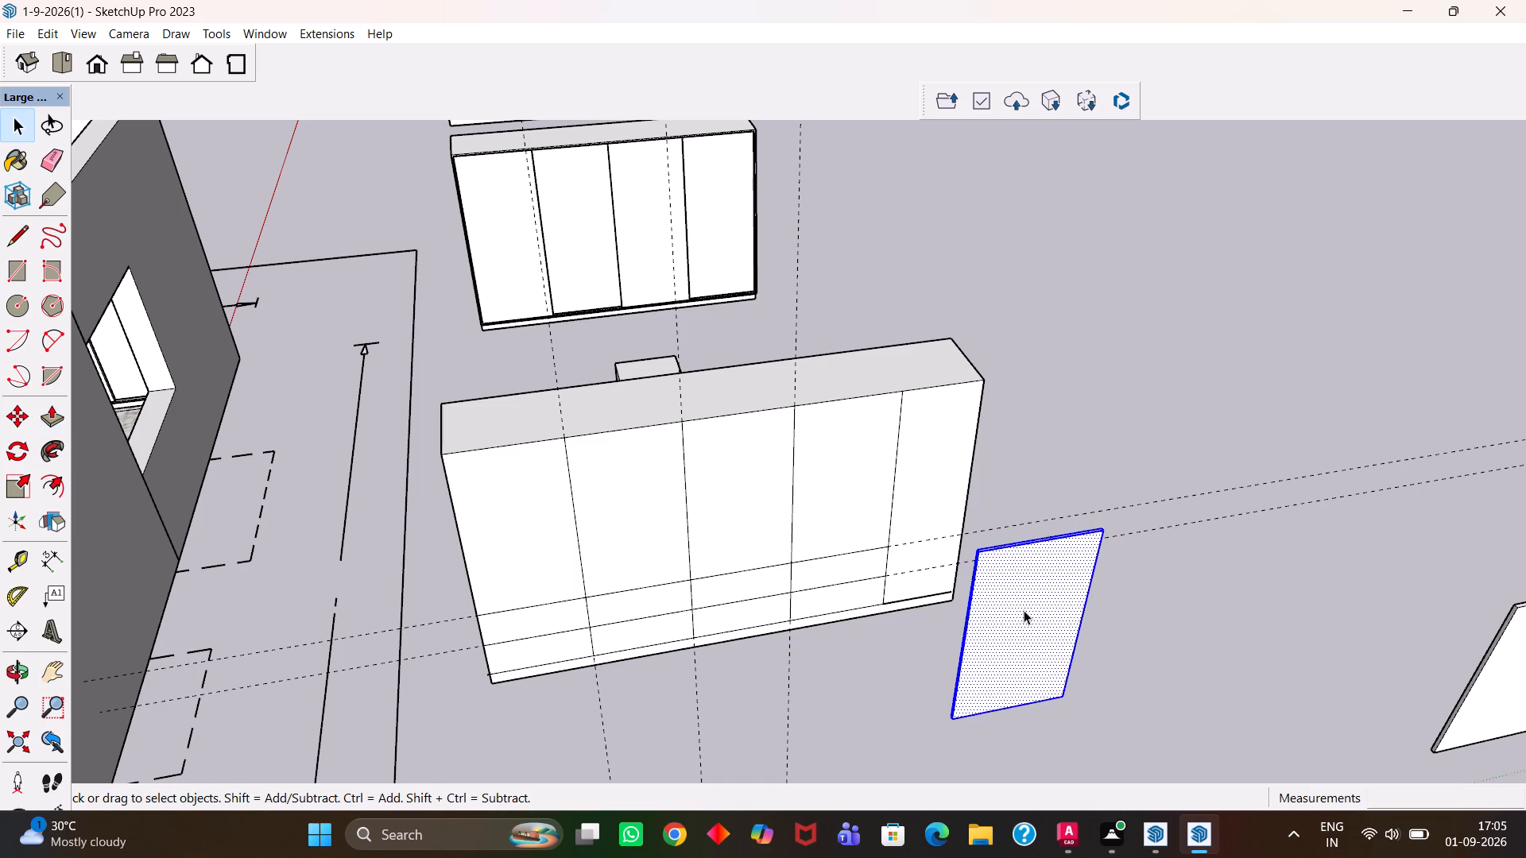
pyautogui.rightClick(1024, 610)
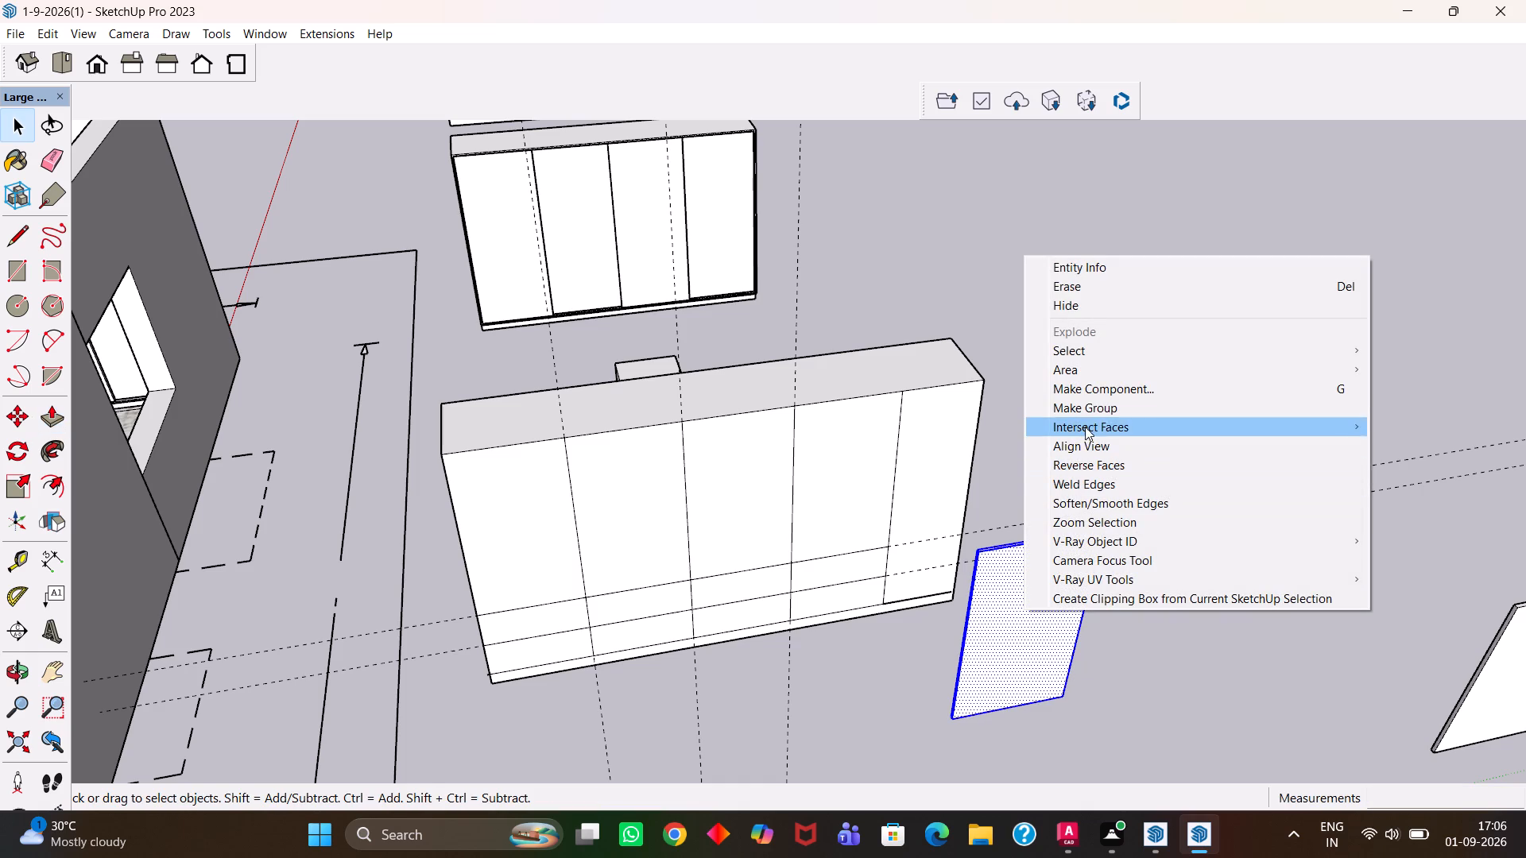
pyautogui.click(1090, 414)
# Move the shutter panel group by its top corner onto the wardrobe block's top front corner, over the end bay farthest from the divider.
pyautogui.scroll(4, 989, 543)
pyautogui.moveTo(970, 573); pyautogui.dragTo(1037, 570, button='middle')
pyautogui.press('m')
pyautogui.scroll(1, 1037, 570)
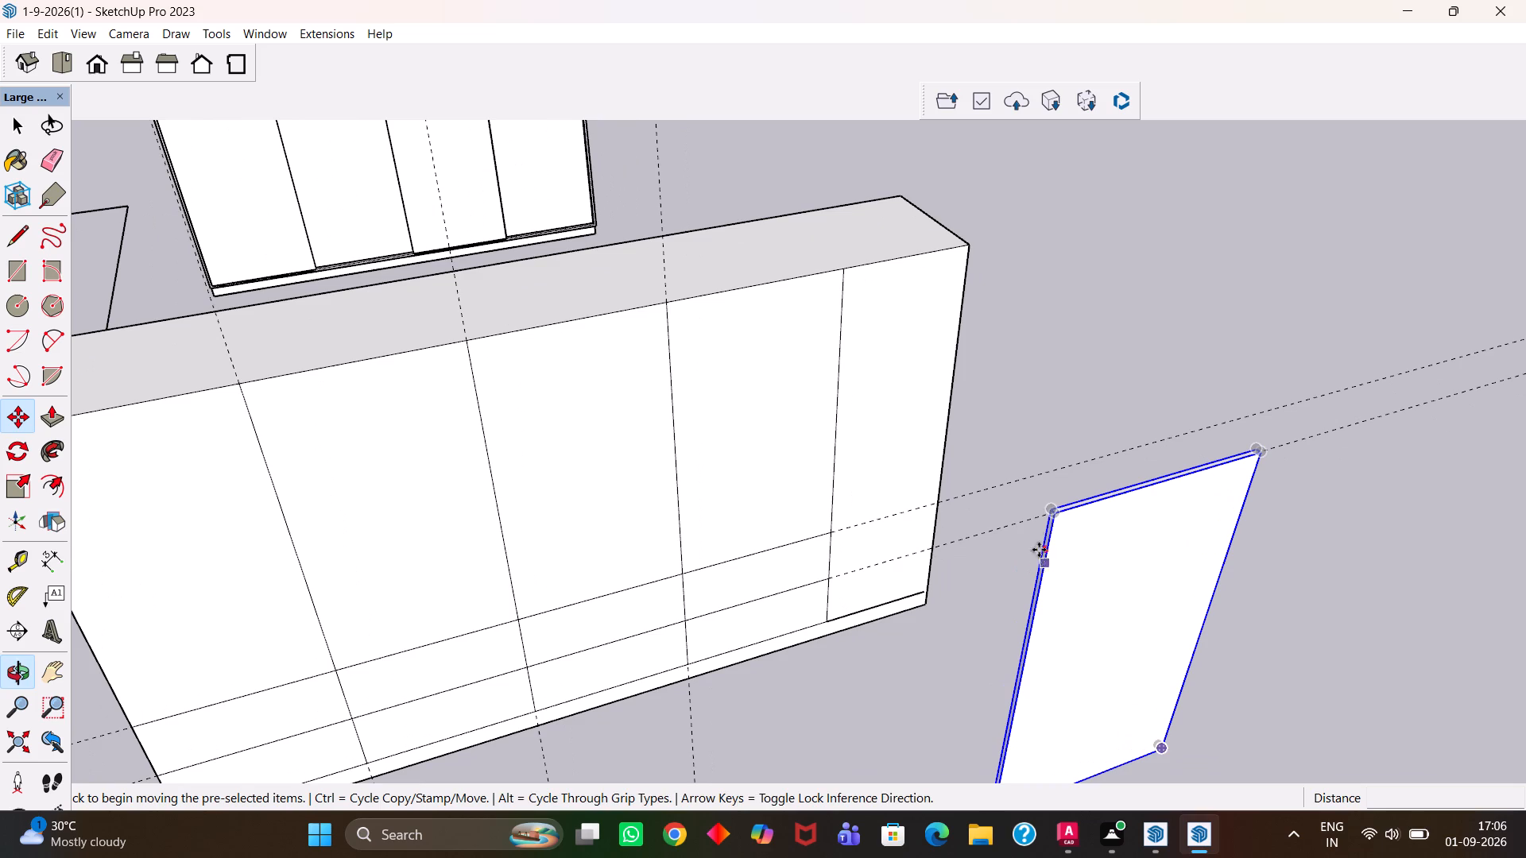
pyautogui.click(1044, 509)
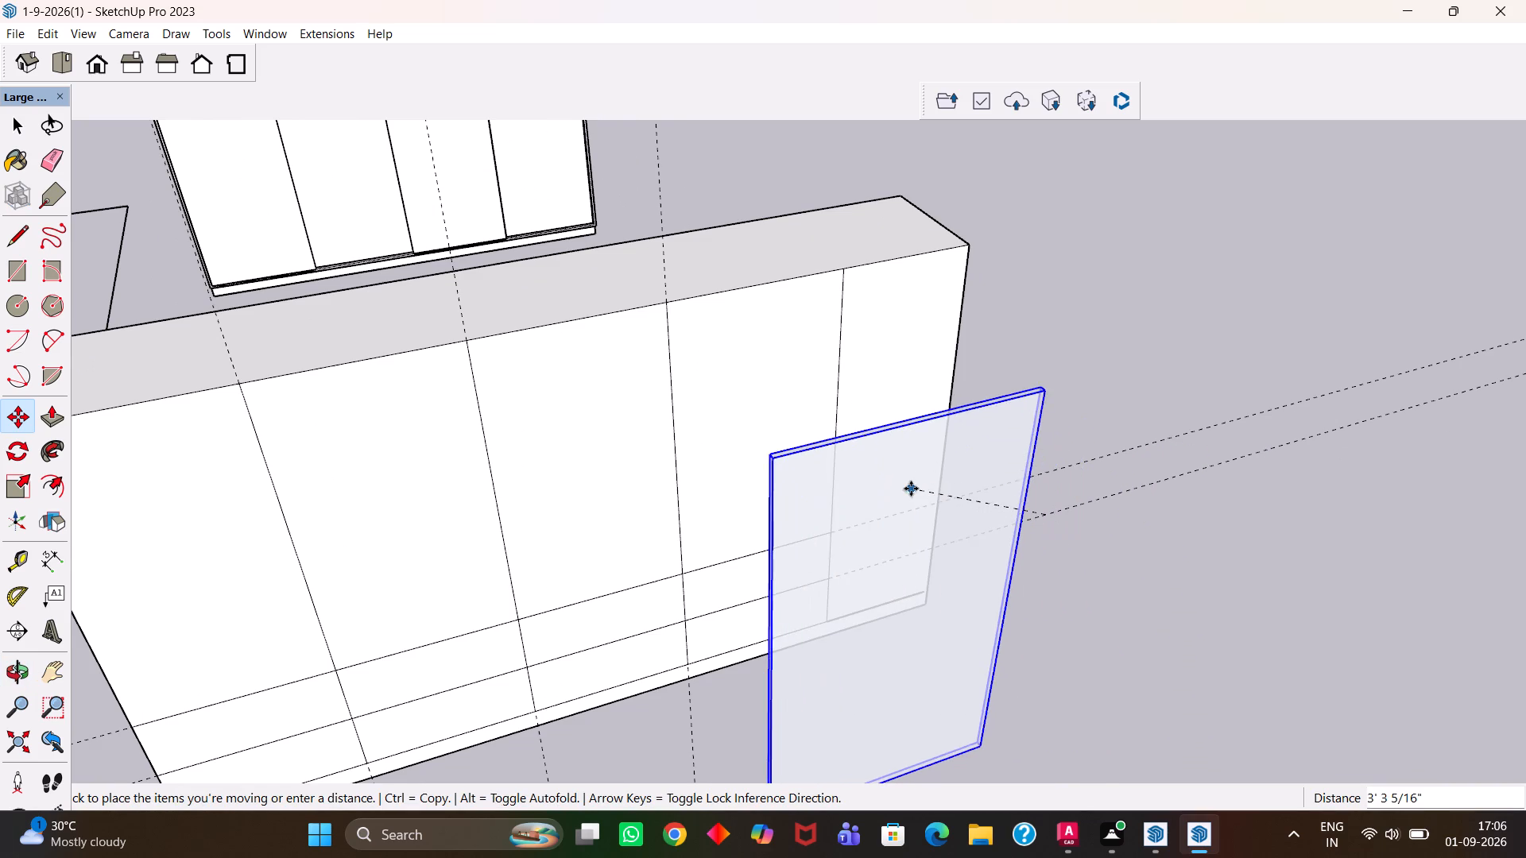
pyautogui.scroll(-6, 911, 489)
pyautogui.press('h')
pyautogui.moveTo(596, 401); pyautogui.dragTo(868, 413)
pyautogui.scroll(3, 664, 443)
pyautogui.press('Escape')
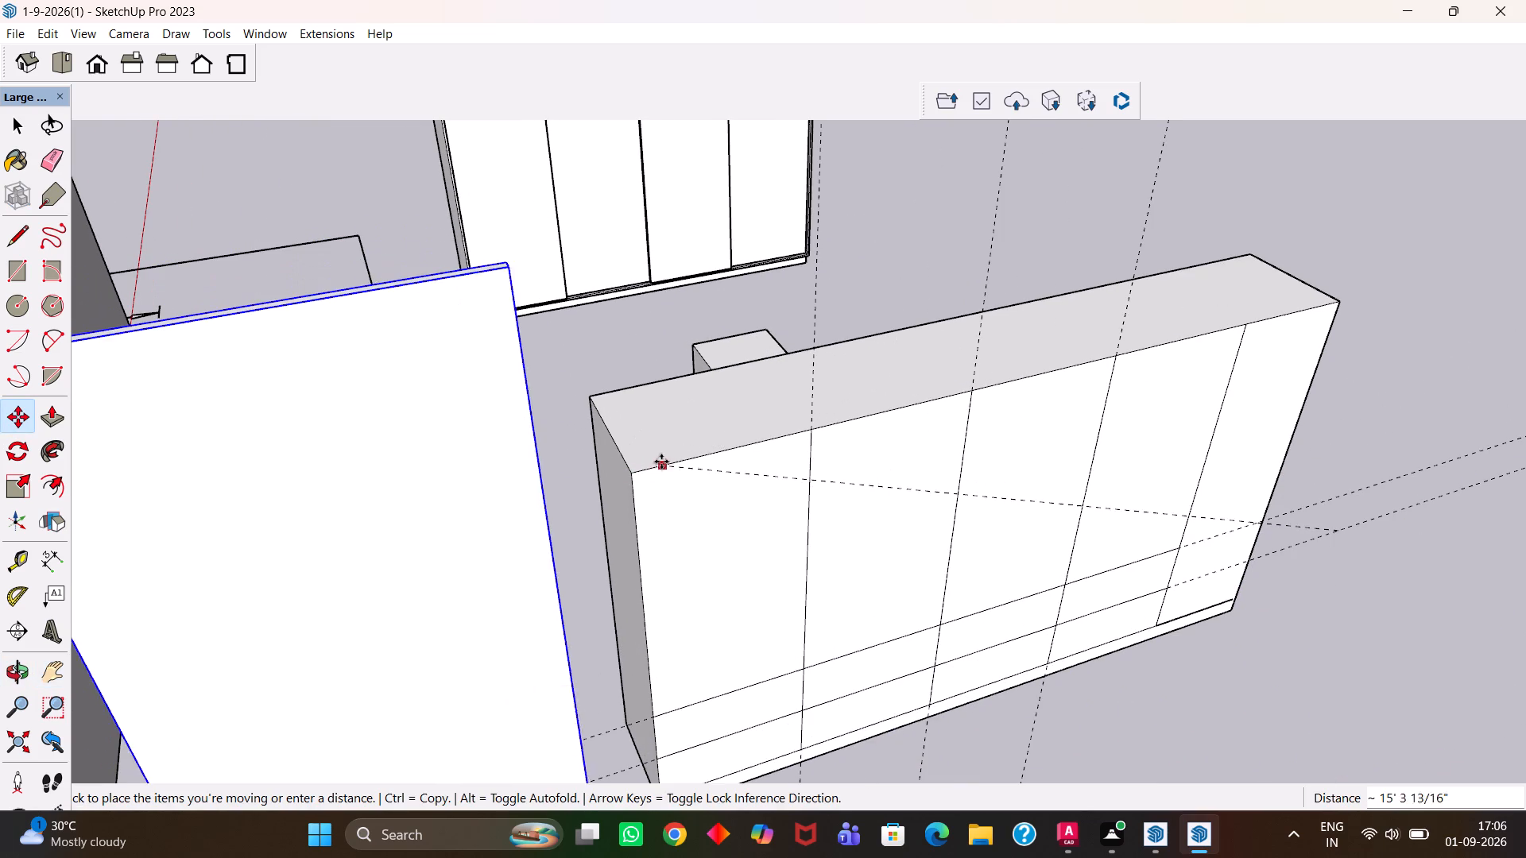
pyautogui.click(924, 462)
pyautogui.moveTo(757, 426); pyautogui.dragTo(991, 436, button='middle')
pyautogui.scroll(-3, 990, 435)
pyautogui.click(1311, 360)
pyautogui.scroll(3, 890, 462)
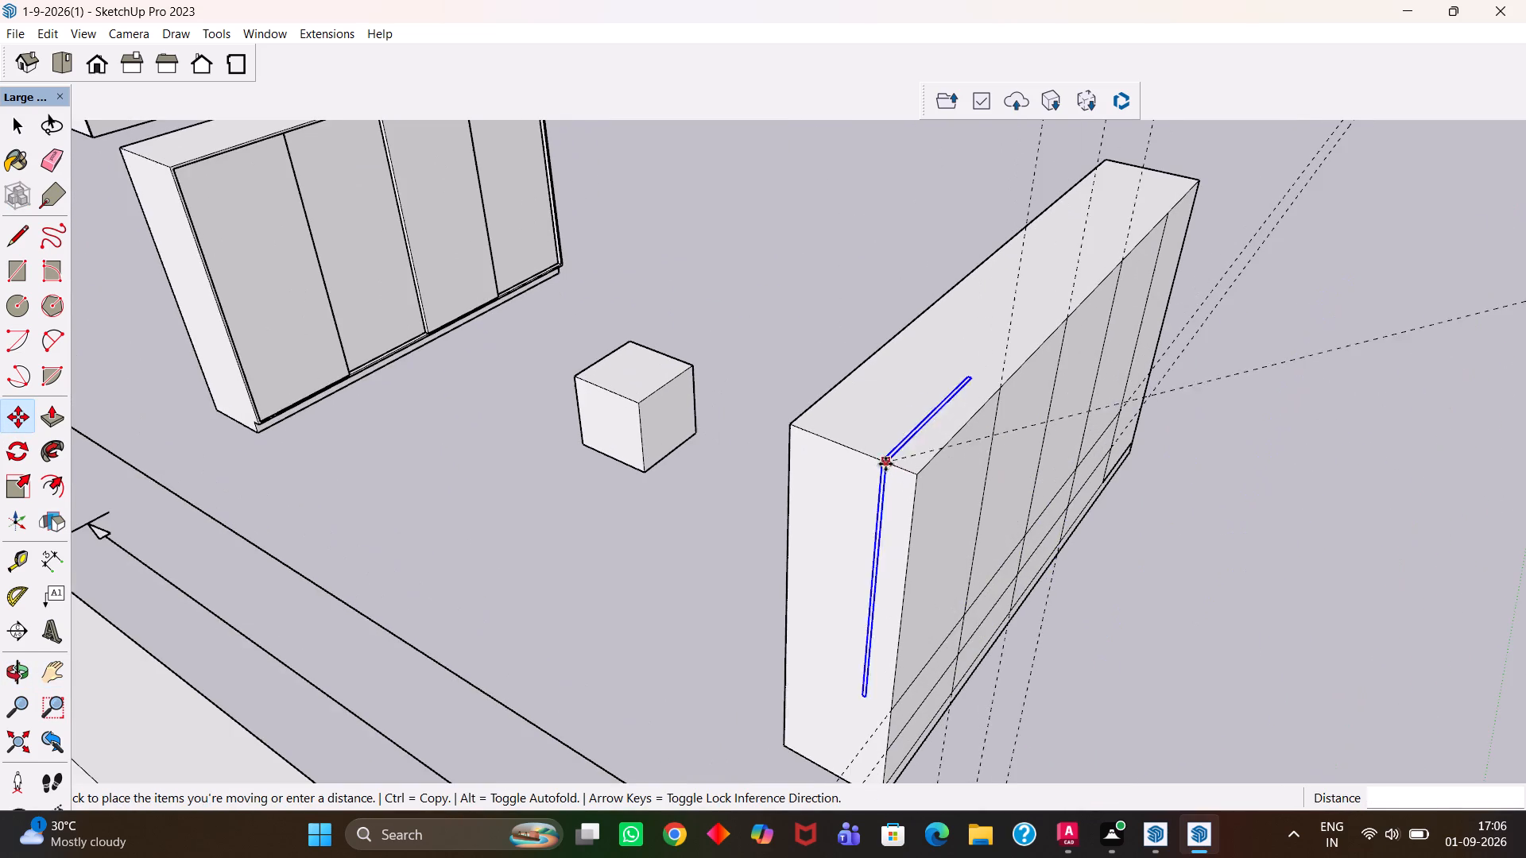
pyautogui.scroll(2, 936, 469)
pyautogui.click(921, 474)
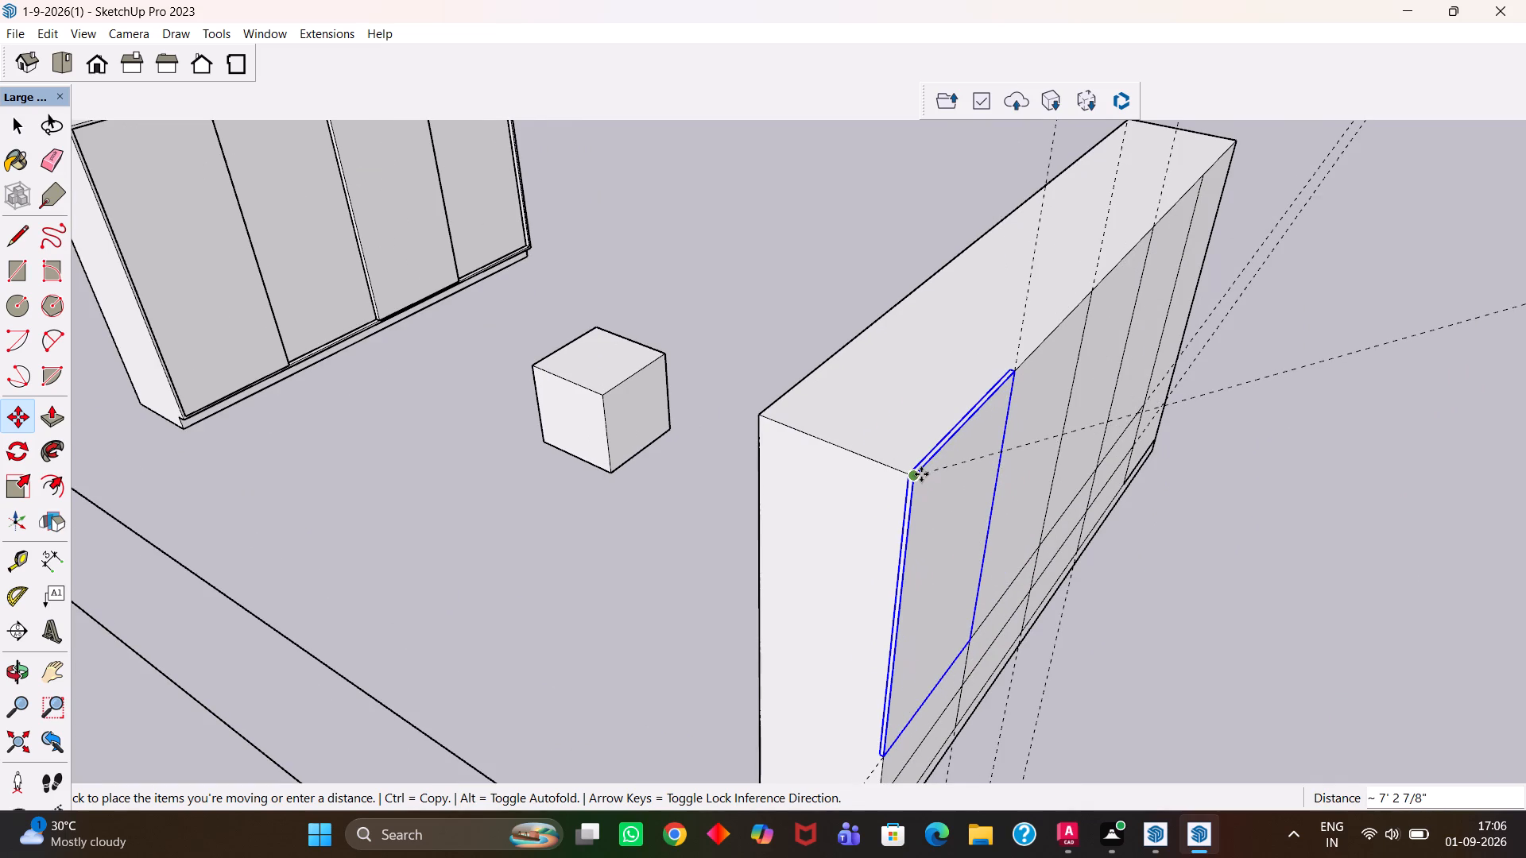
# Move the shutter panel group by its rear top corner onto the wardrobe block's top front corner, seating it against the front face.
pyautogui.scroll(14, 913, 475)
pyautogui.scroll(-12, 936, 459)
pyautogui.scroll(1, 1058, 498)
pyautogui.moveTo(1058, 498); pyautogui.dragTo(544, 554, button='middle')
pyautogui.scroll(7, 352, 419)
pyautogui.press('h')
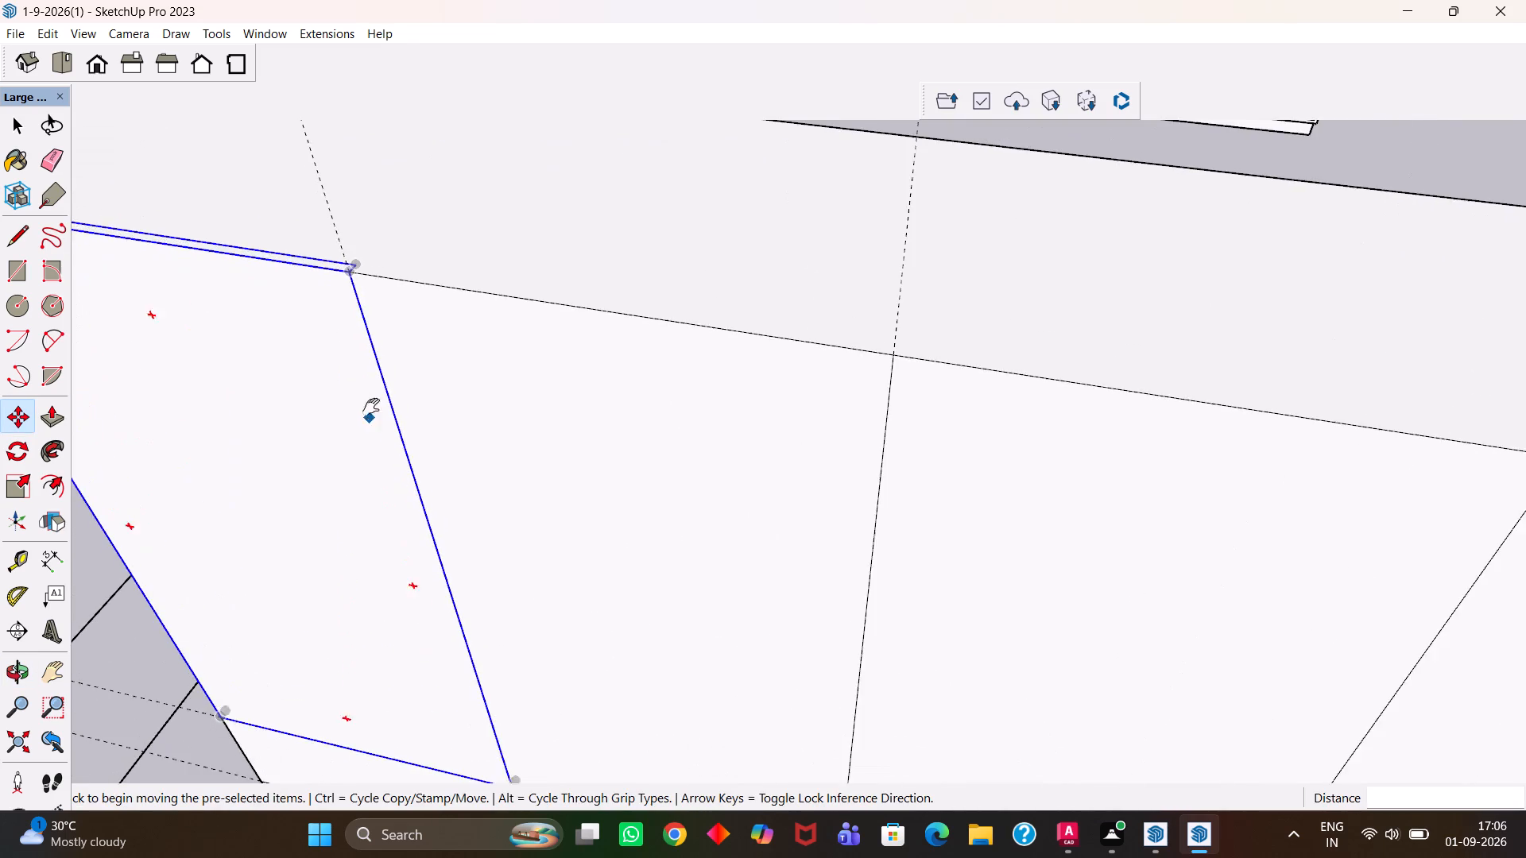
pyautogui.moveTo(340, 342); pyautogui.dragTo(822, 579)
pyautogui.scroll(2, 517, 485)
pyautogui.moveTo(525, 494); pyautogui.dragTo(877, 520, button='middle')
pyautogui.moveTo(691, 562); pyautogui.dragTo(967, 357)
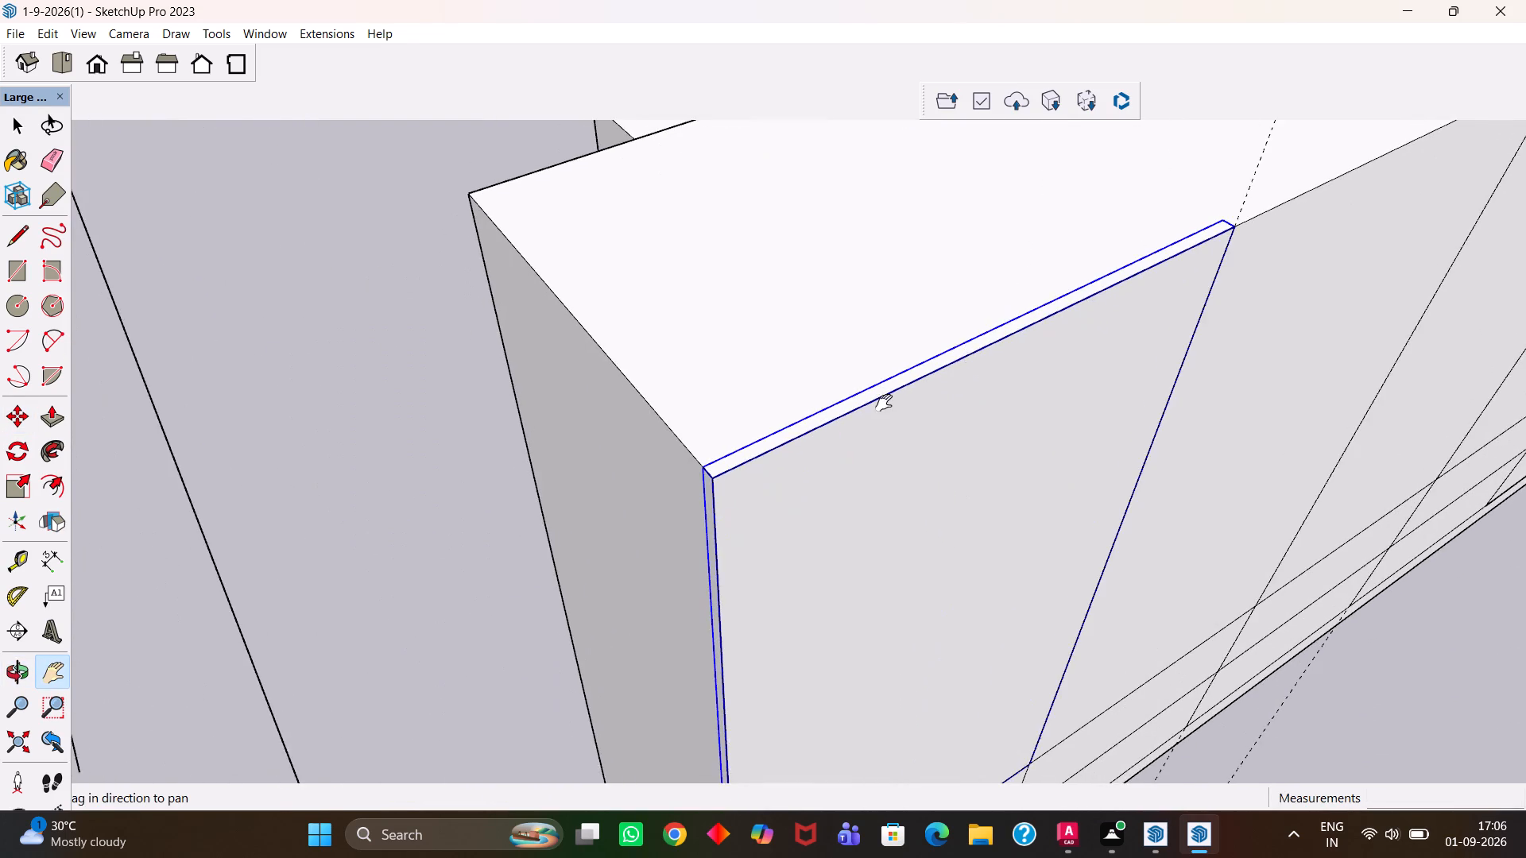
pyautogui.moveTo(856, 414); pyautogui.dragTo(874, 455, button='middle')
pyautogui.press('m')
pyautogui.scroll(1, 858, 468)
pyautogui.click(691, 483)
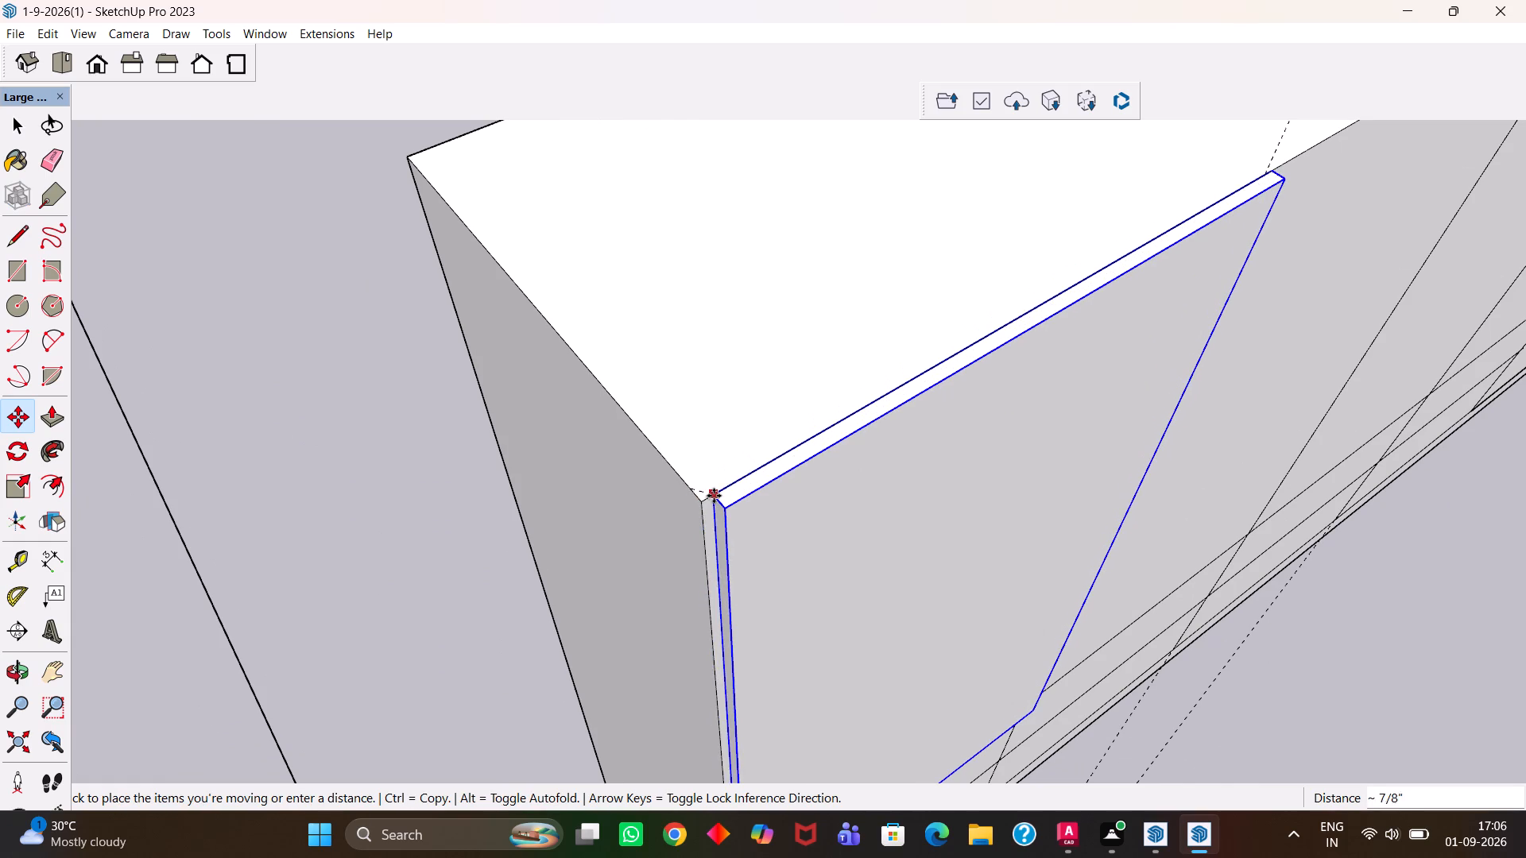
pyautogui.click(702, 497)
pyautogui.scroll(-8, 701, 495)
# Inside the shutter panel group, push the side face toward the neighbouring bay inward by 5 mm, and exit the group.
pyautogui.press('h')
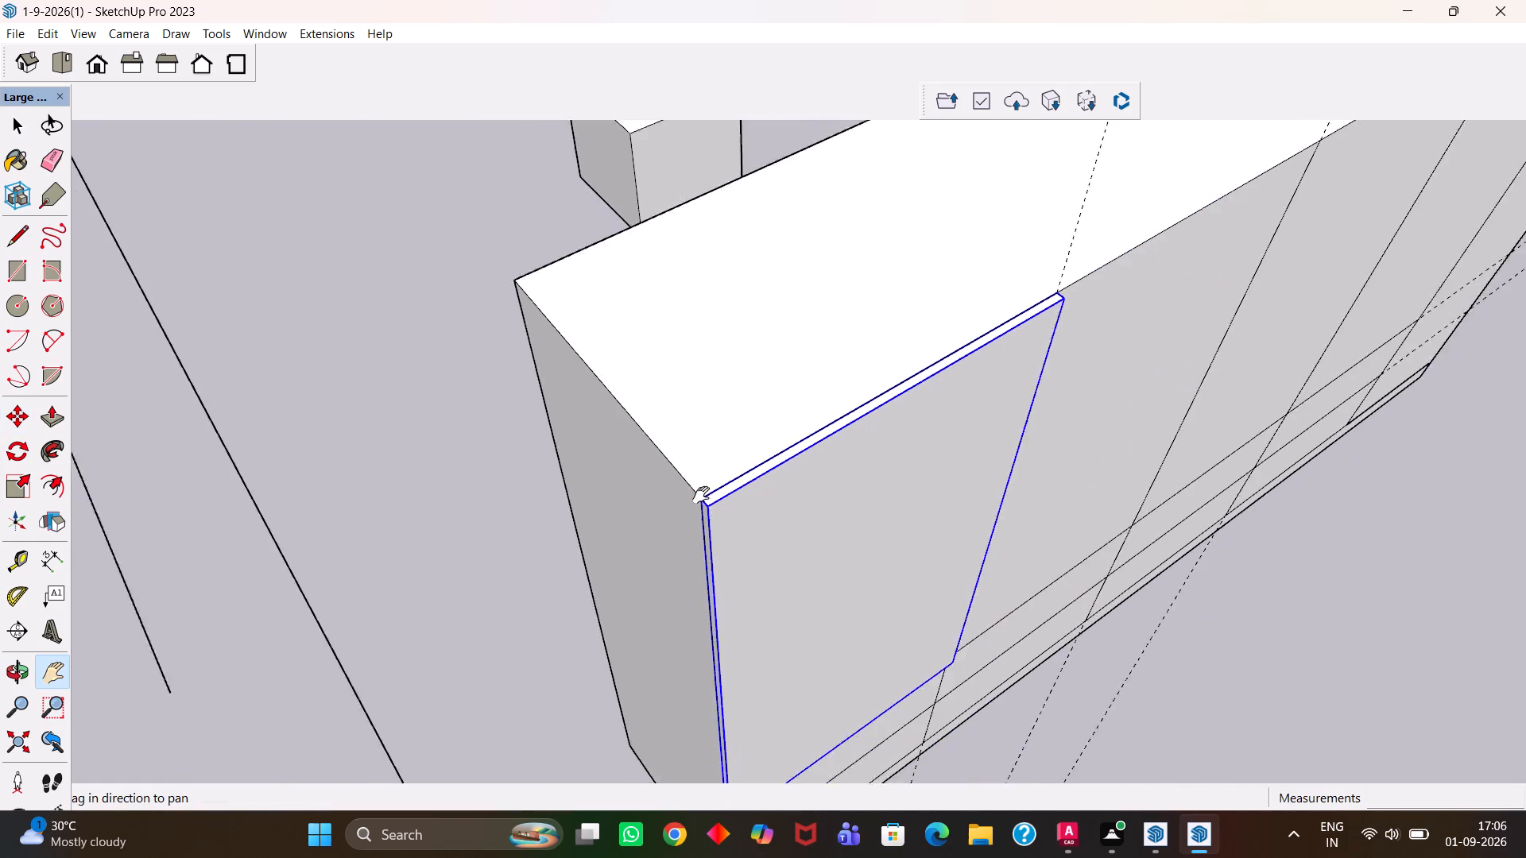
pyautogui.scroll(-4, 701, 495)
pyautogui.scroll(2, 876, 500)
pyautogui.moveTo(884, 499); pyautogui.dragTo(526, 496, button='middle')
pyautogui.moveTo(738, 389); pyautogui.dragTo(524, 461, button='middle')
pyautogui.scroll(11, 525, 461)
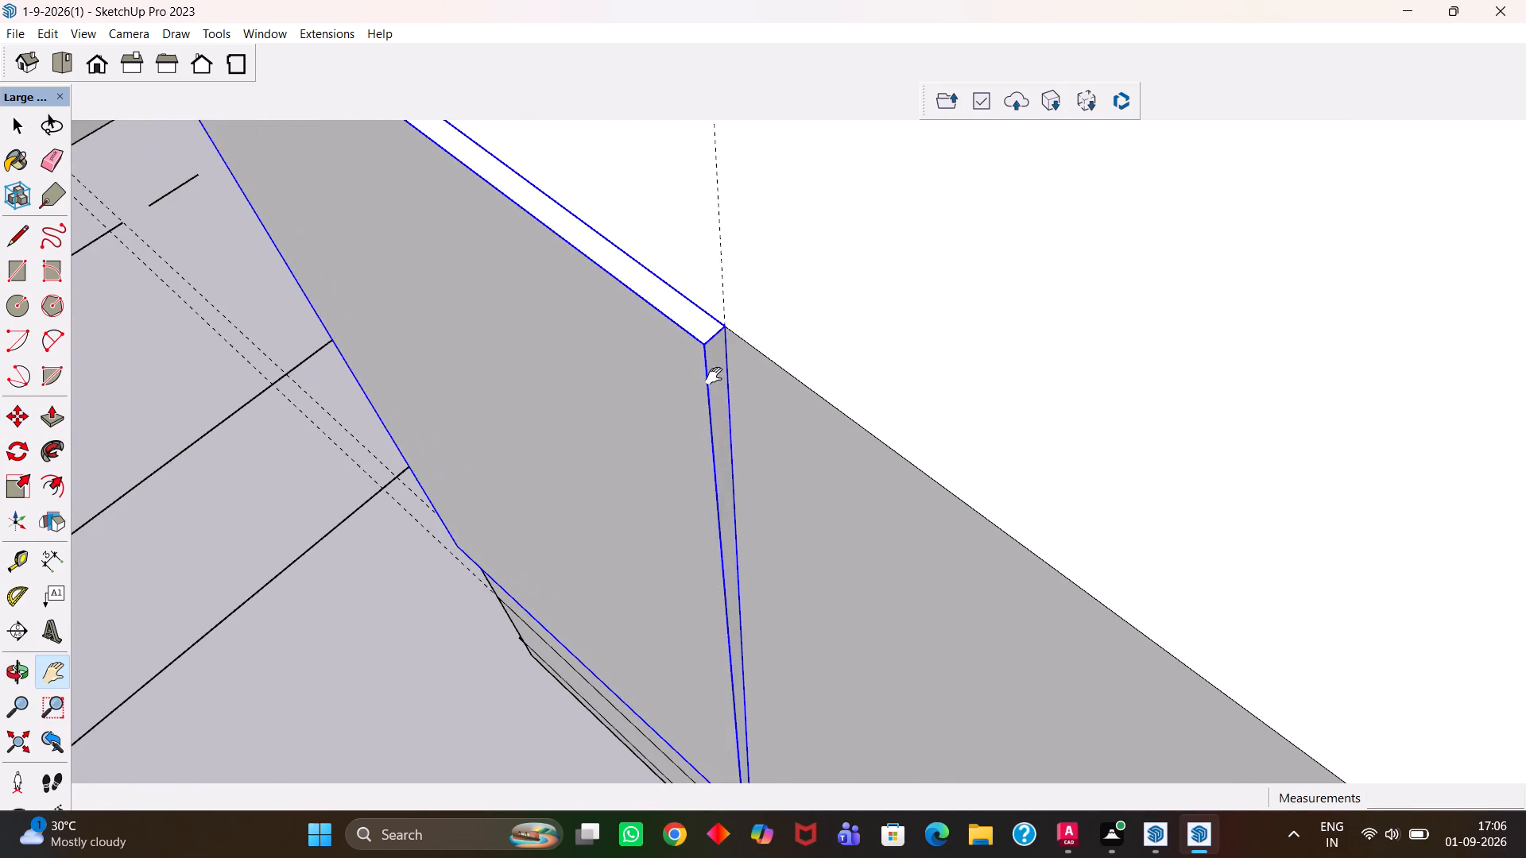
pyautogui.moveTo(722, 387); pyautogui.dragTo(660, 394, button='middle')
pyautogui.scroll(2, 715, 390)
pyautogui.press('space')
pyautogui.doubleClick(732, 370)
pyautogui.click(740, 361)
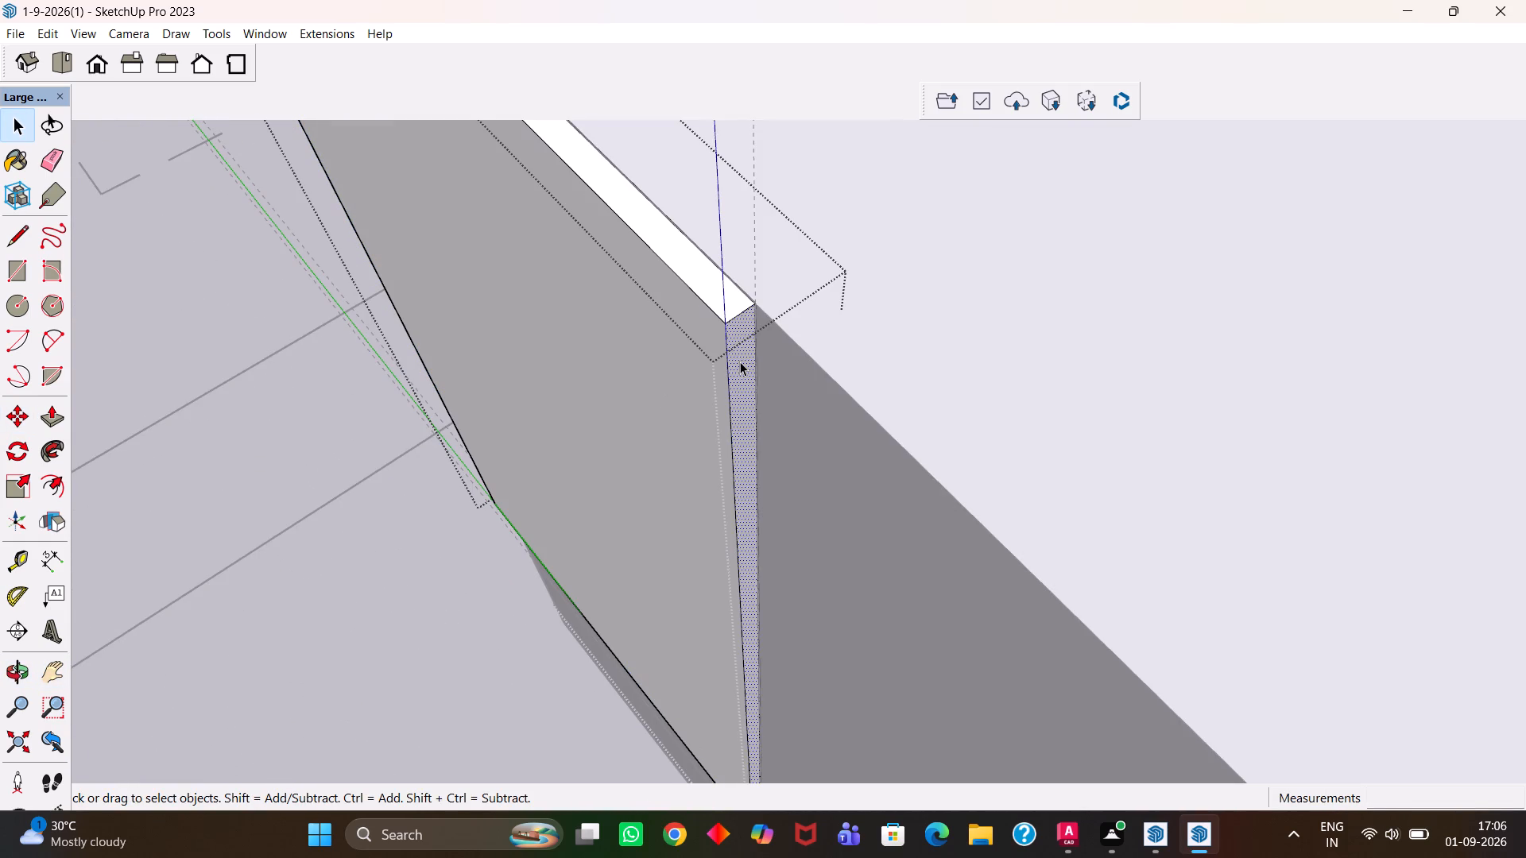
pyautogui.press('p')
pyautogui.click(744, 361)
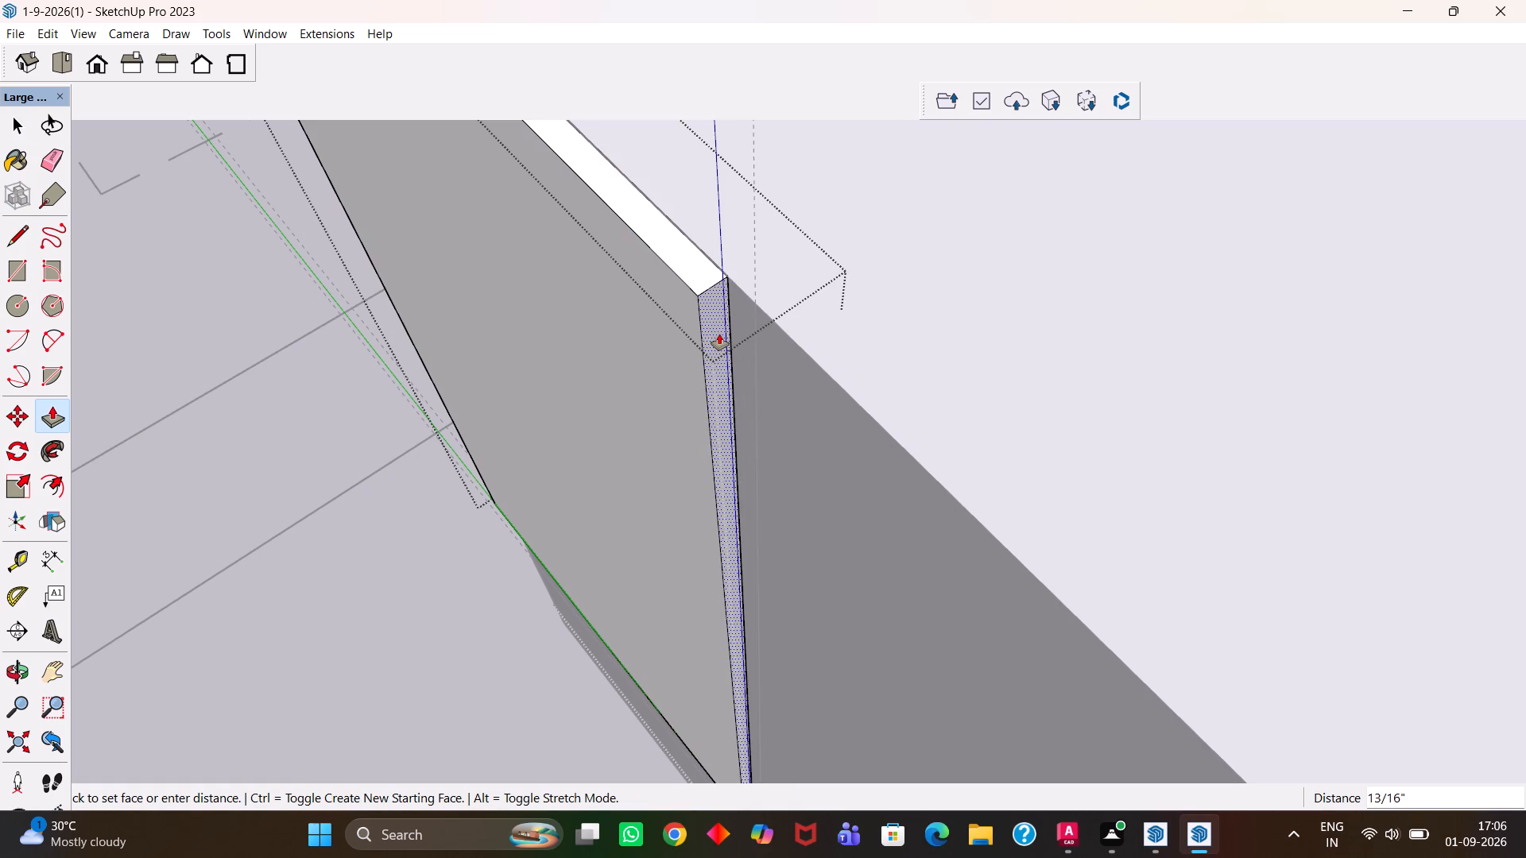
pyautogui.write('5mm')
pyautogui.press('Return')
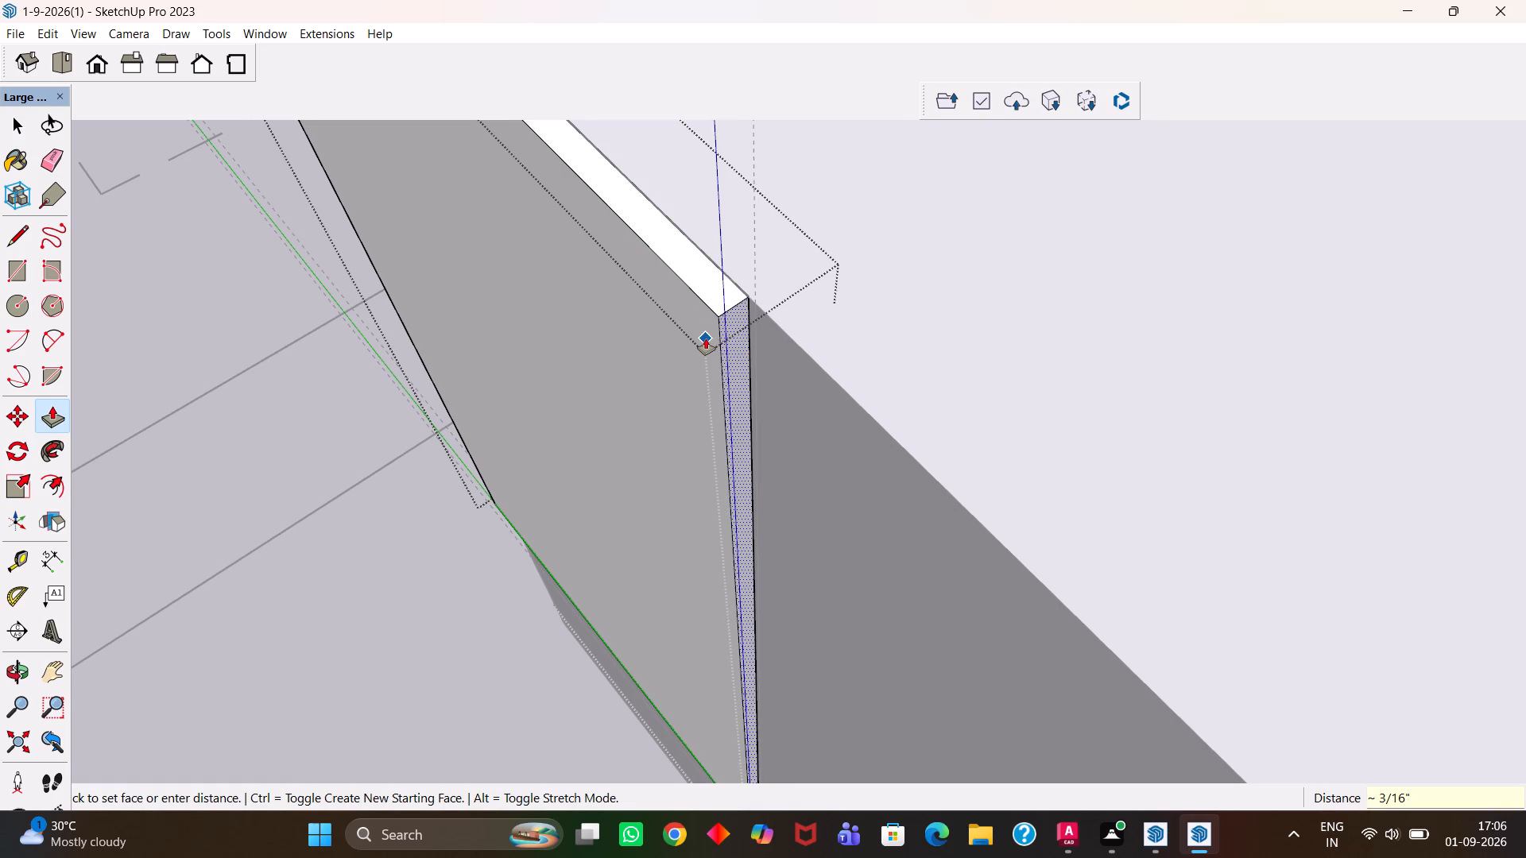
pyautogui.scroll(-5, 706, 342)
pyautogui.press('h')
pyautogui.scroll(-10, 706, 381)
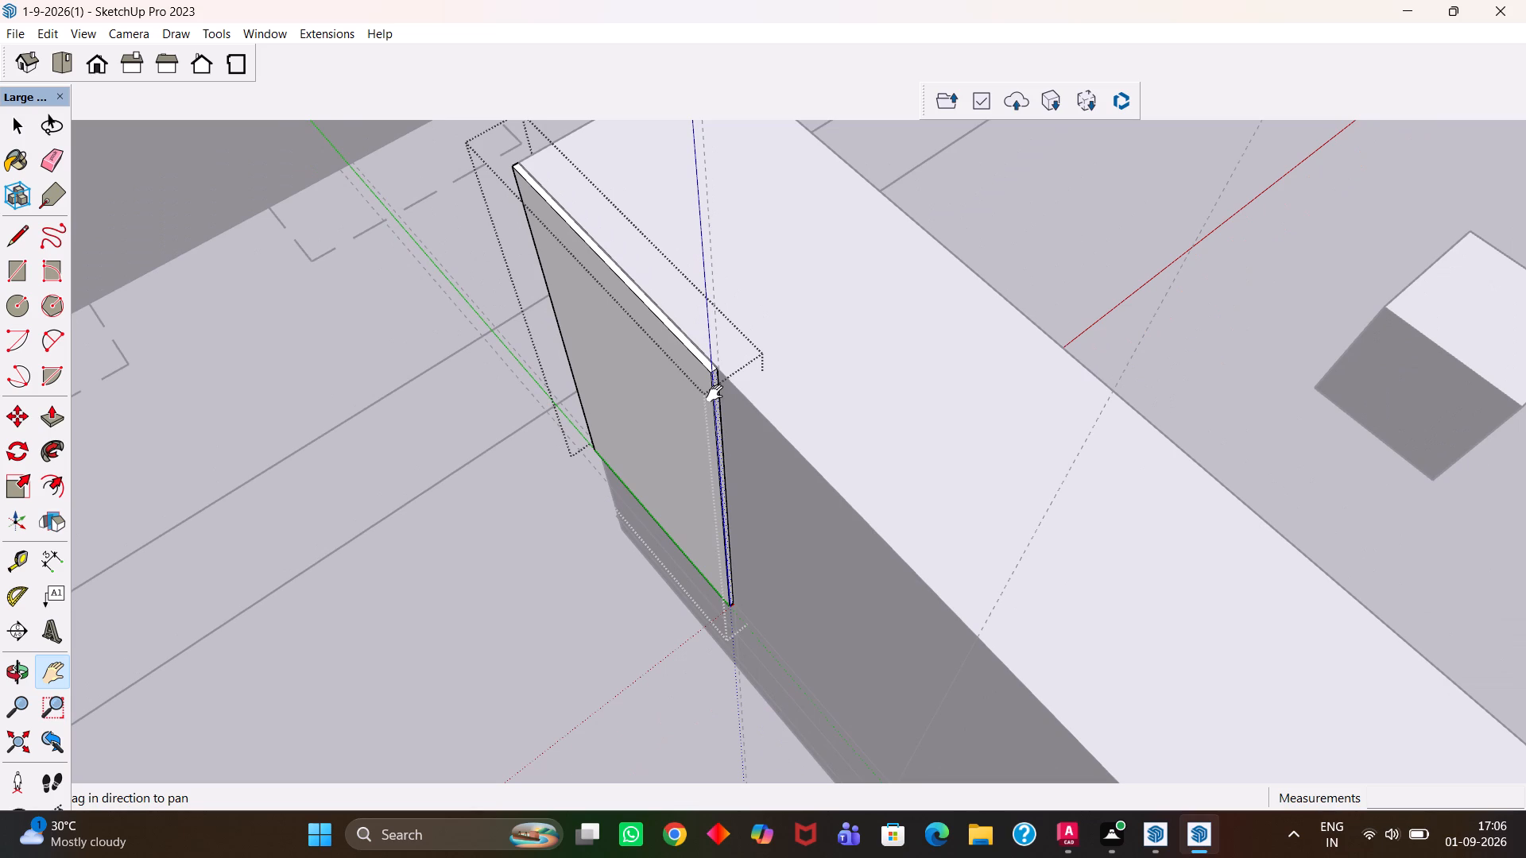
pyautogui.scroll(-2, 715, 393)
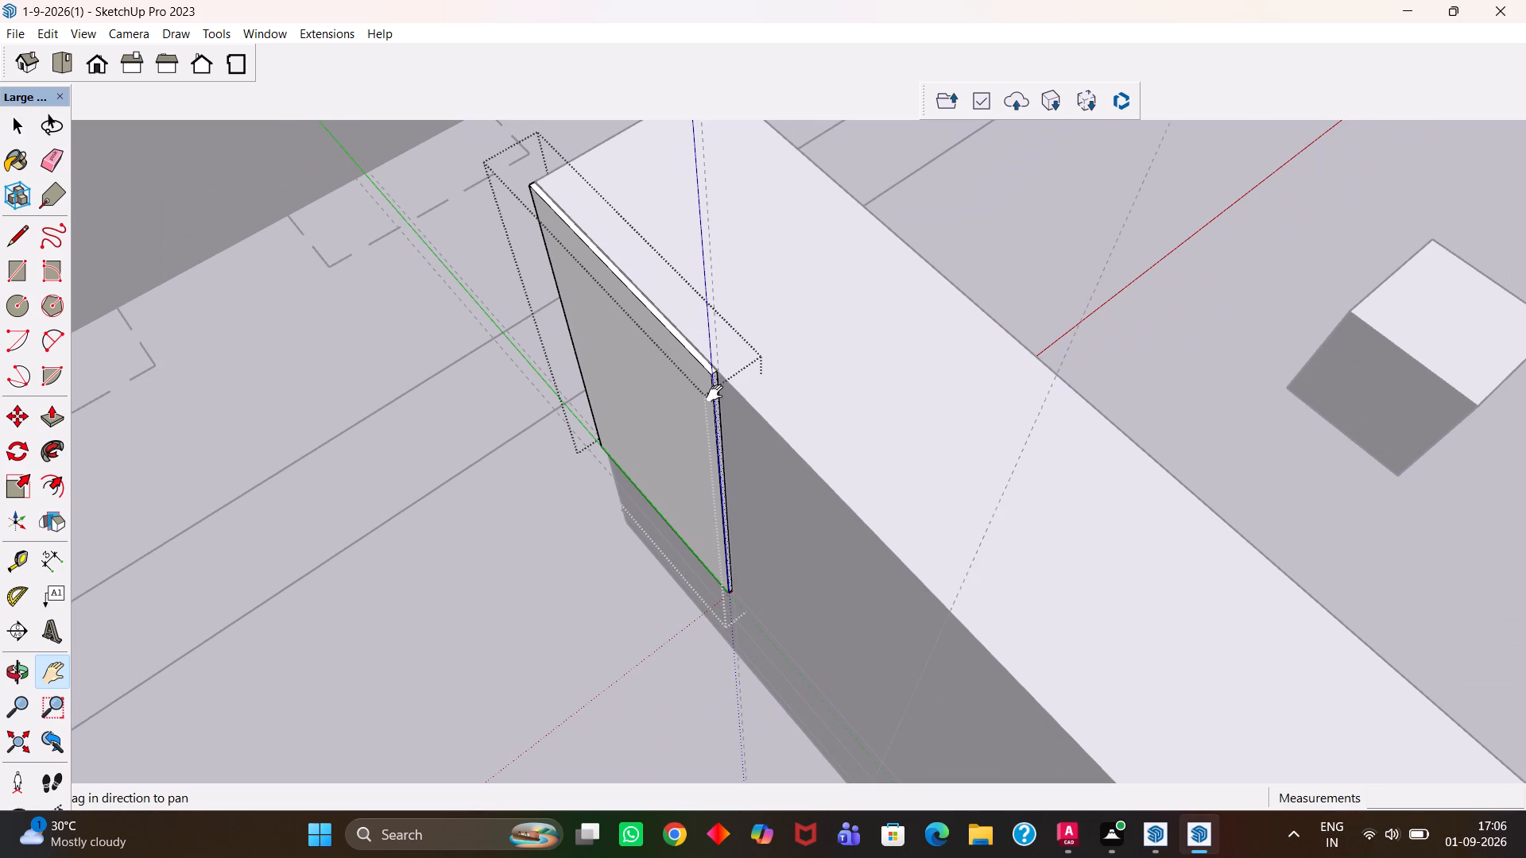
pyautogui.scroll(-2, 715, 392)
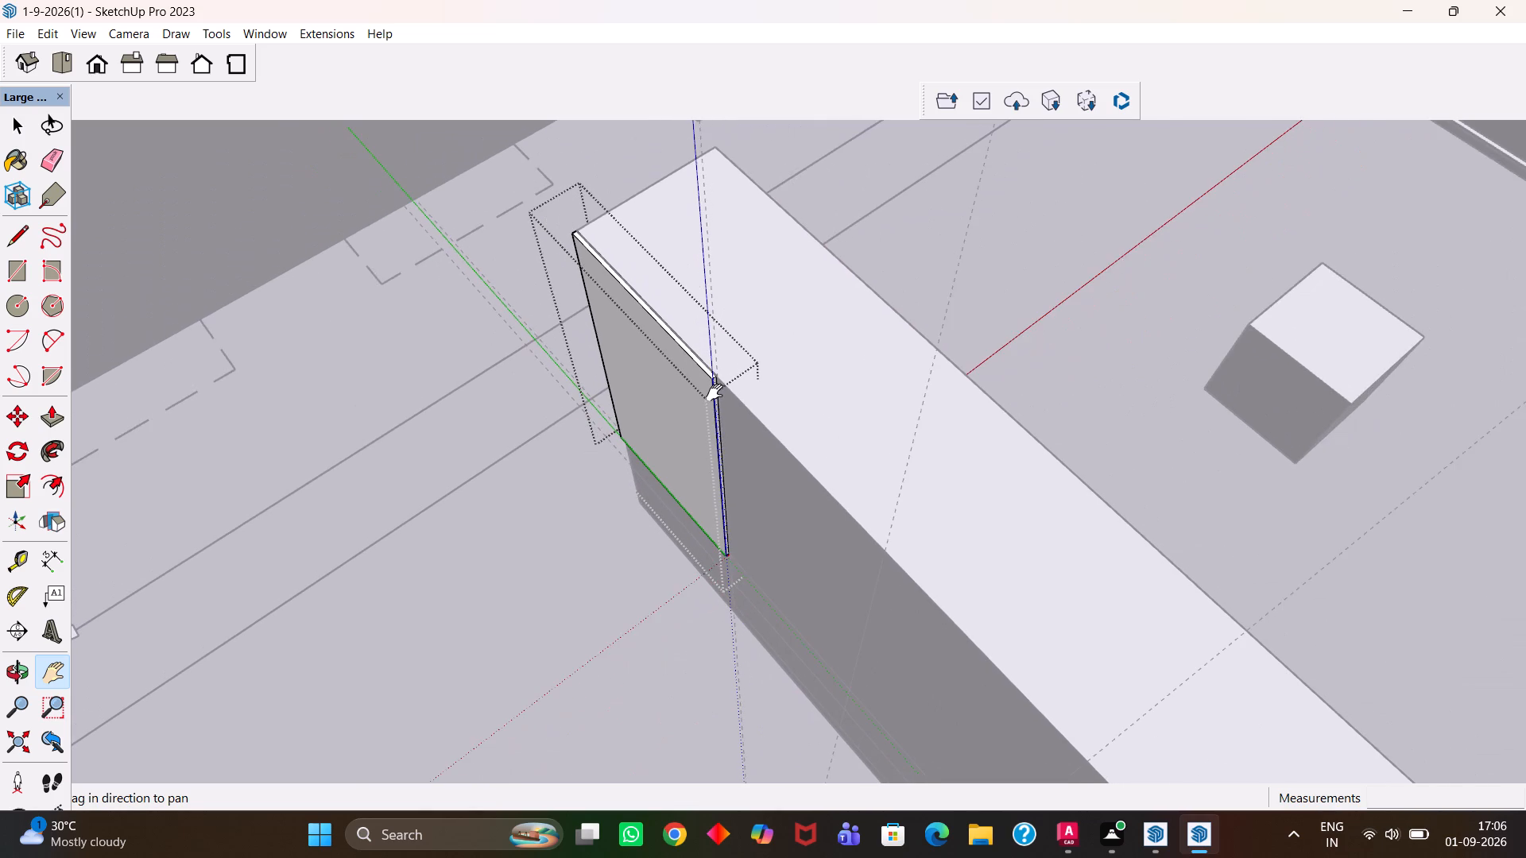
pyautogui.scroll(-10, 715, 392)
pyautogui.moveTo(706, 462); pyautogui.dragTo(863, 489, button='middle')
pyautogui.scroll(1, 706, 462)
pyautogui.scroll(1, 840, 493)
pyautogui.moveTo(737, 518); pyautogui.dragTo(793, 518, button='middle')
pyautogui.scroll(4, 792, 518)
pyautogui.press('h')
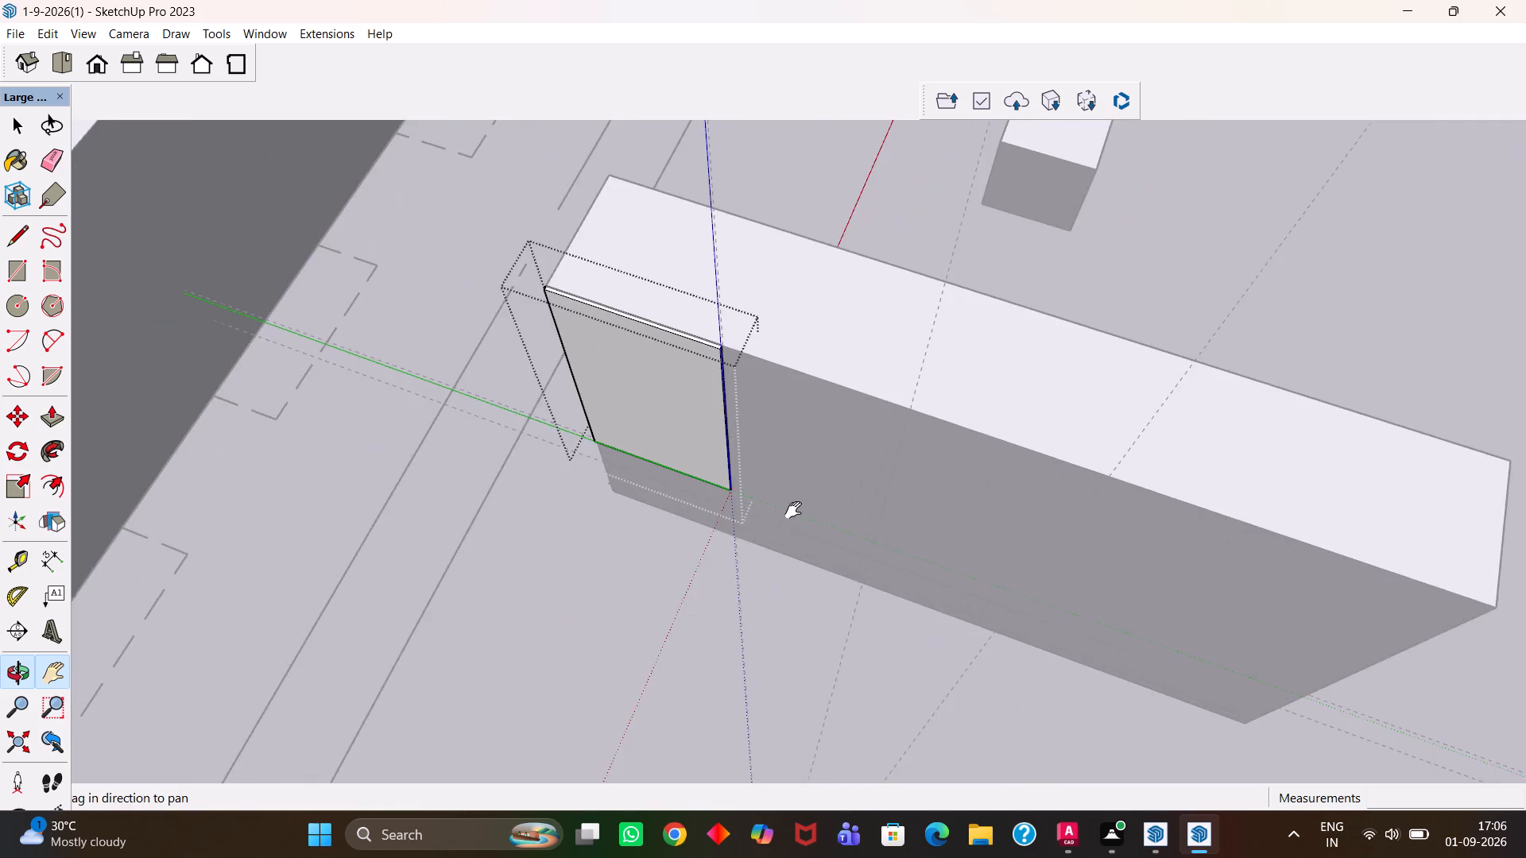
pyautogui.scroll(-5, 792, 510)
pyautogui.scroll(2, 650, 551)
pyautogui.moveTo(650, 554); pyautogui.dragTo(714, 567, button='middle')
pyautogui.press('space')
pyautogui.click(672, 594)
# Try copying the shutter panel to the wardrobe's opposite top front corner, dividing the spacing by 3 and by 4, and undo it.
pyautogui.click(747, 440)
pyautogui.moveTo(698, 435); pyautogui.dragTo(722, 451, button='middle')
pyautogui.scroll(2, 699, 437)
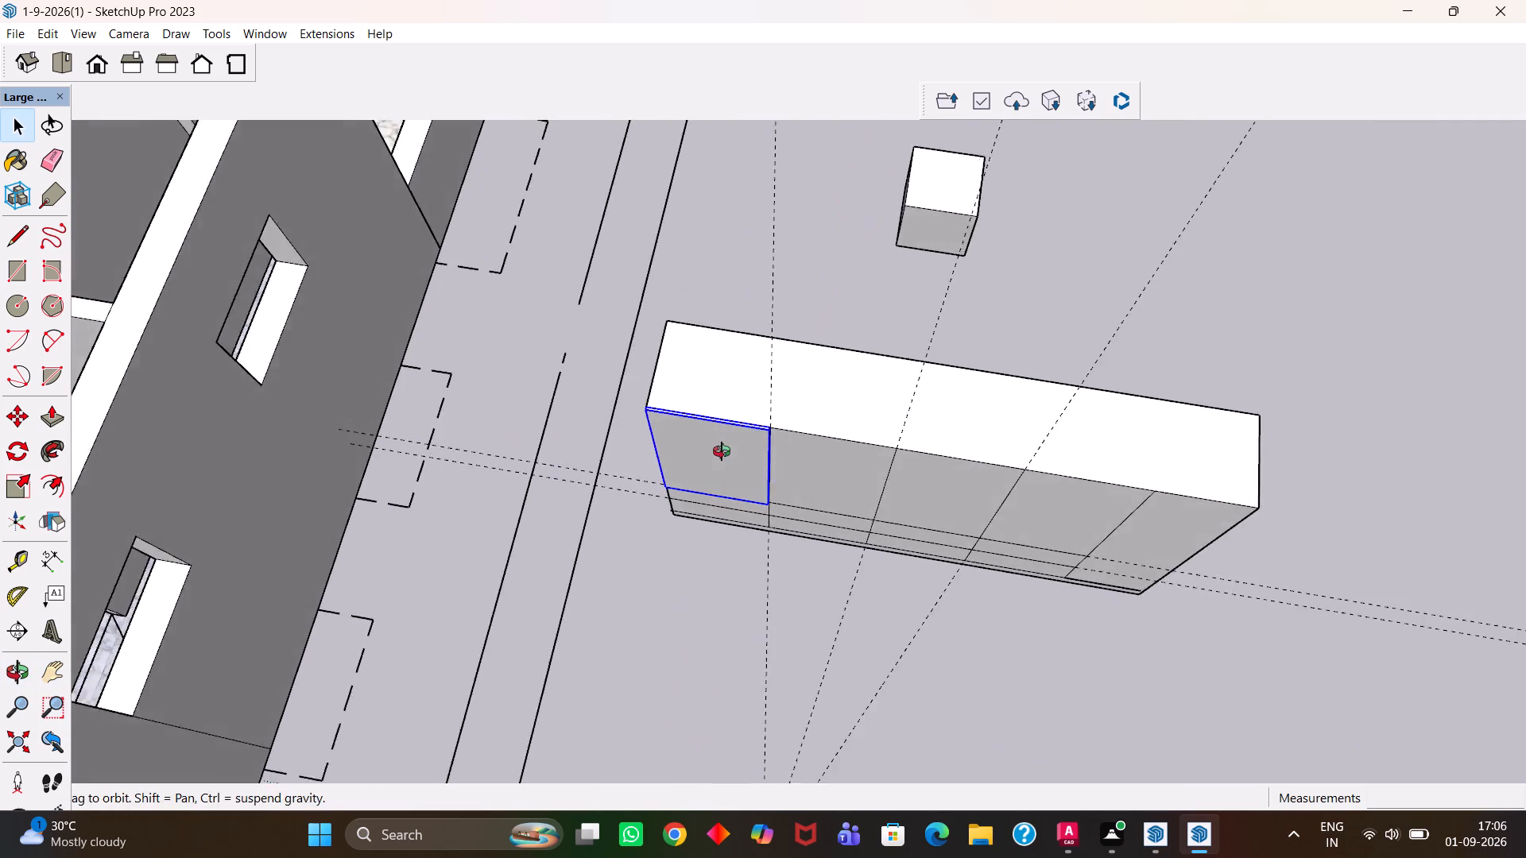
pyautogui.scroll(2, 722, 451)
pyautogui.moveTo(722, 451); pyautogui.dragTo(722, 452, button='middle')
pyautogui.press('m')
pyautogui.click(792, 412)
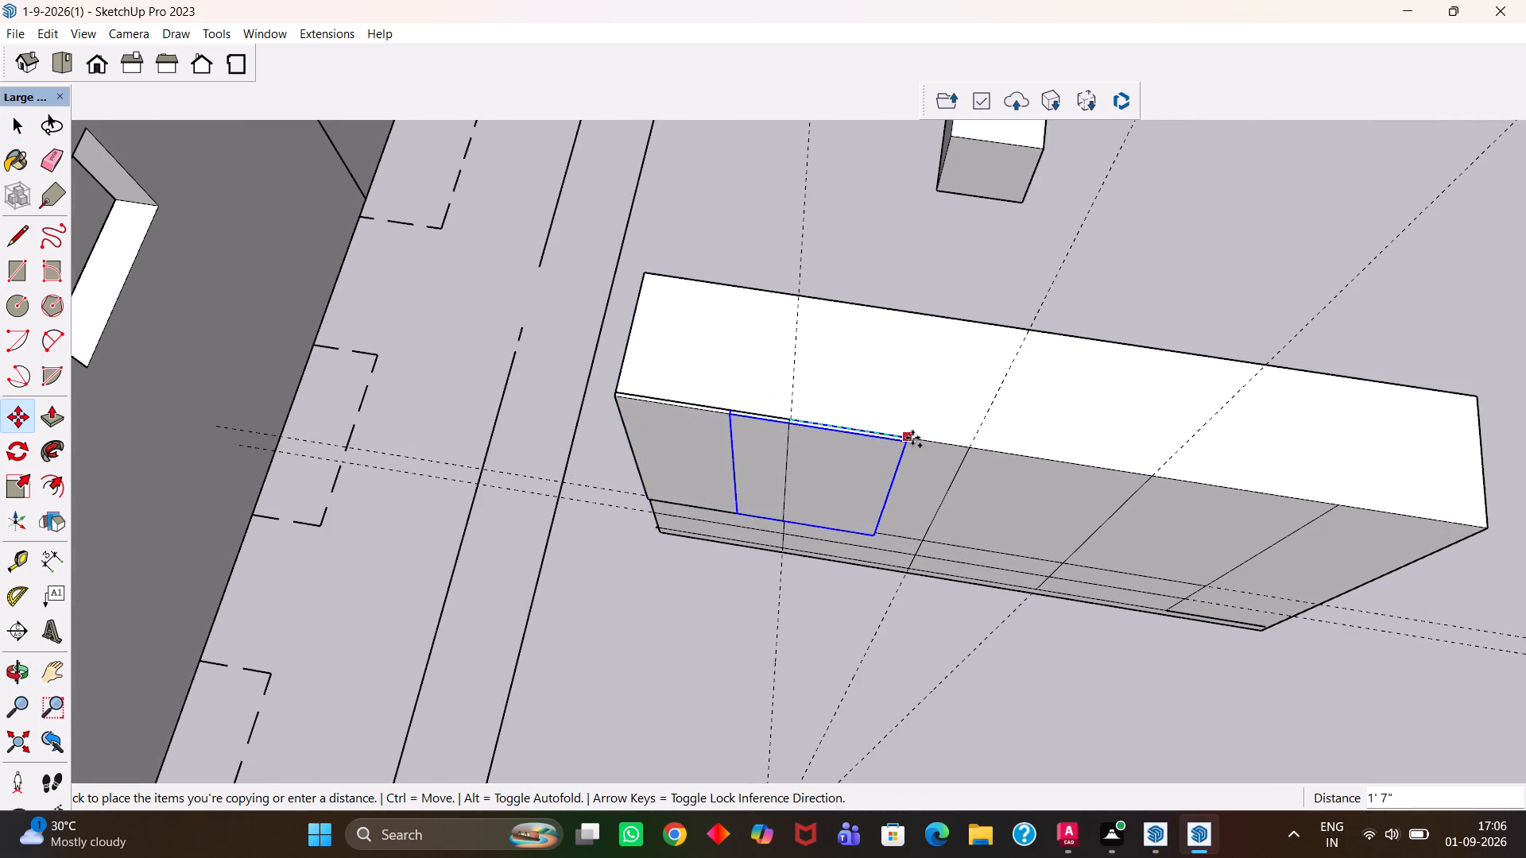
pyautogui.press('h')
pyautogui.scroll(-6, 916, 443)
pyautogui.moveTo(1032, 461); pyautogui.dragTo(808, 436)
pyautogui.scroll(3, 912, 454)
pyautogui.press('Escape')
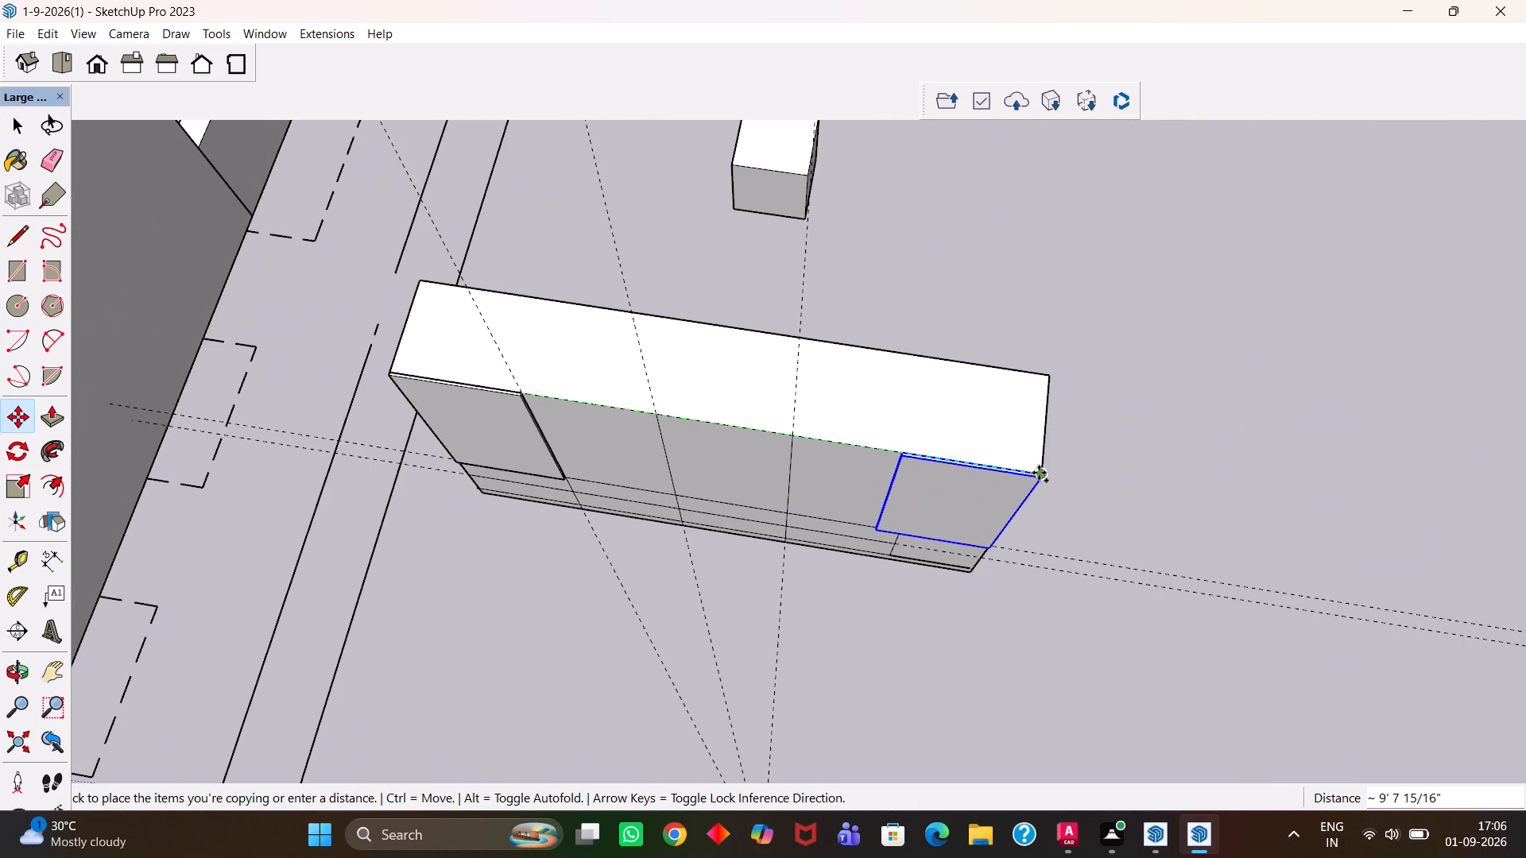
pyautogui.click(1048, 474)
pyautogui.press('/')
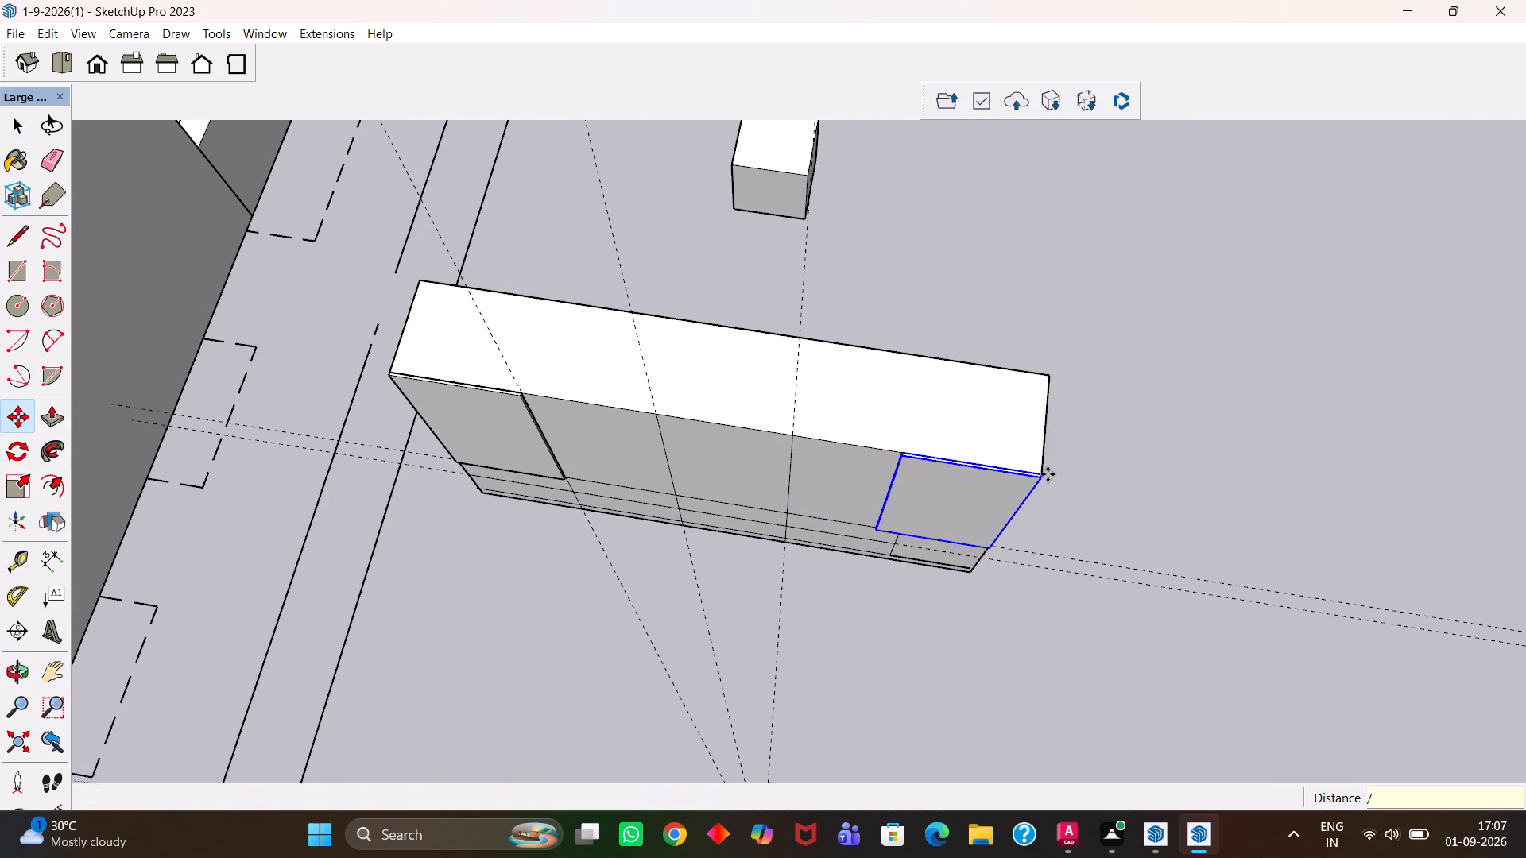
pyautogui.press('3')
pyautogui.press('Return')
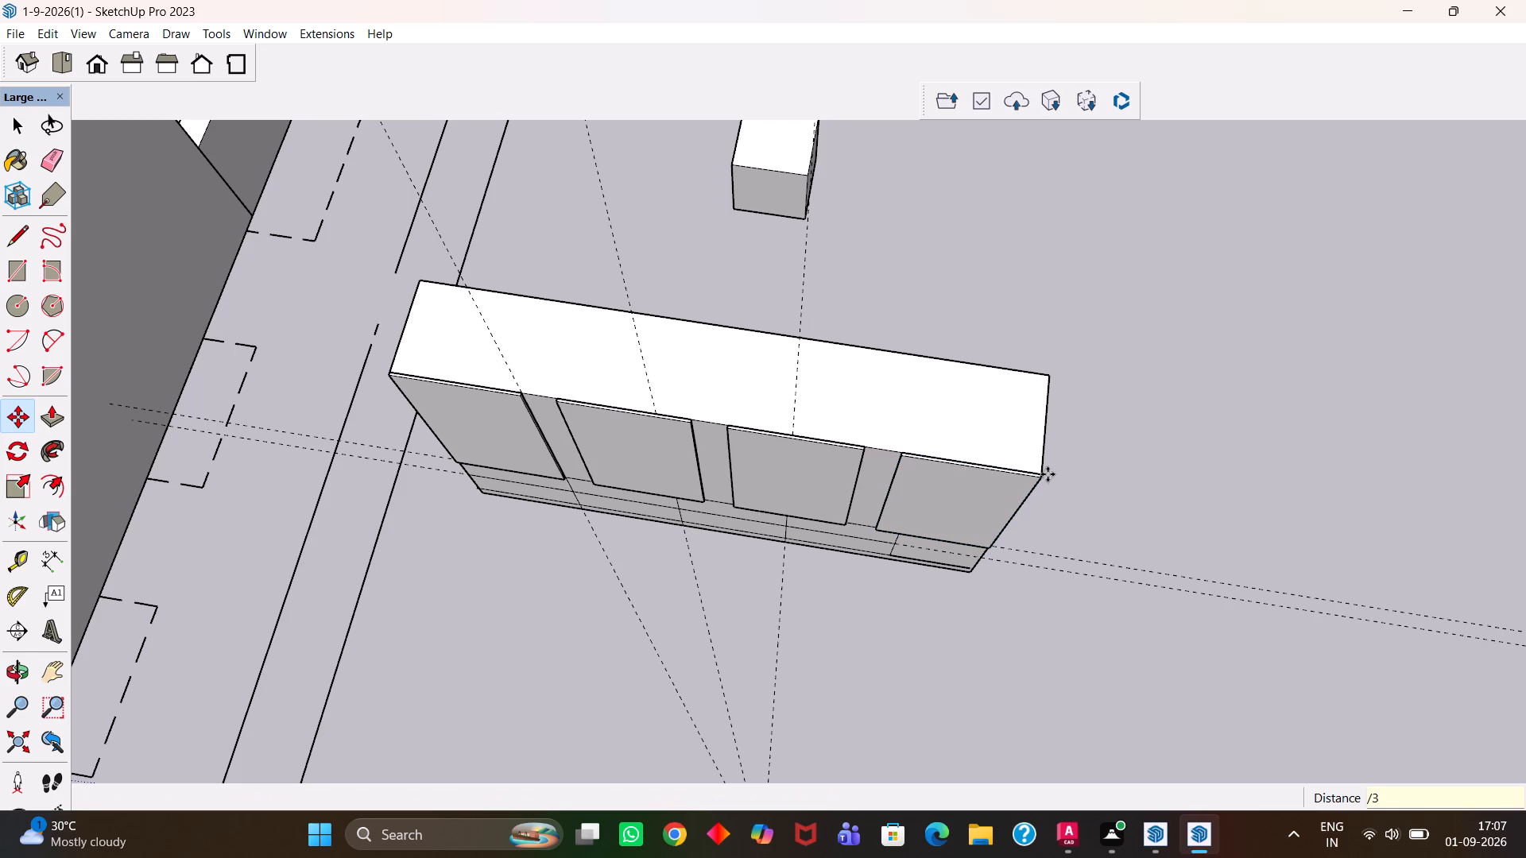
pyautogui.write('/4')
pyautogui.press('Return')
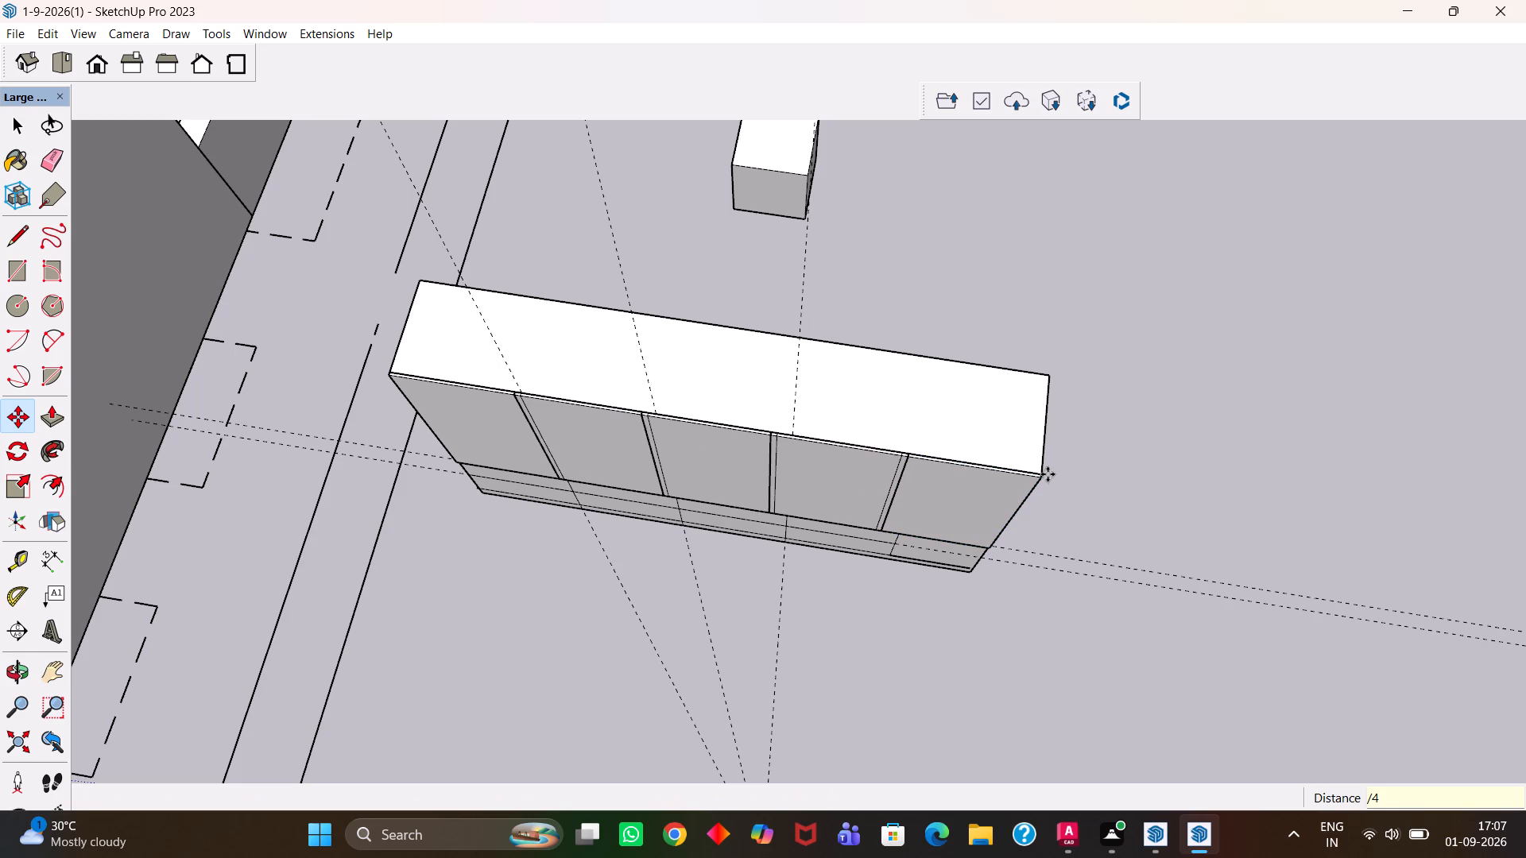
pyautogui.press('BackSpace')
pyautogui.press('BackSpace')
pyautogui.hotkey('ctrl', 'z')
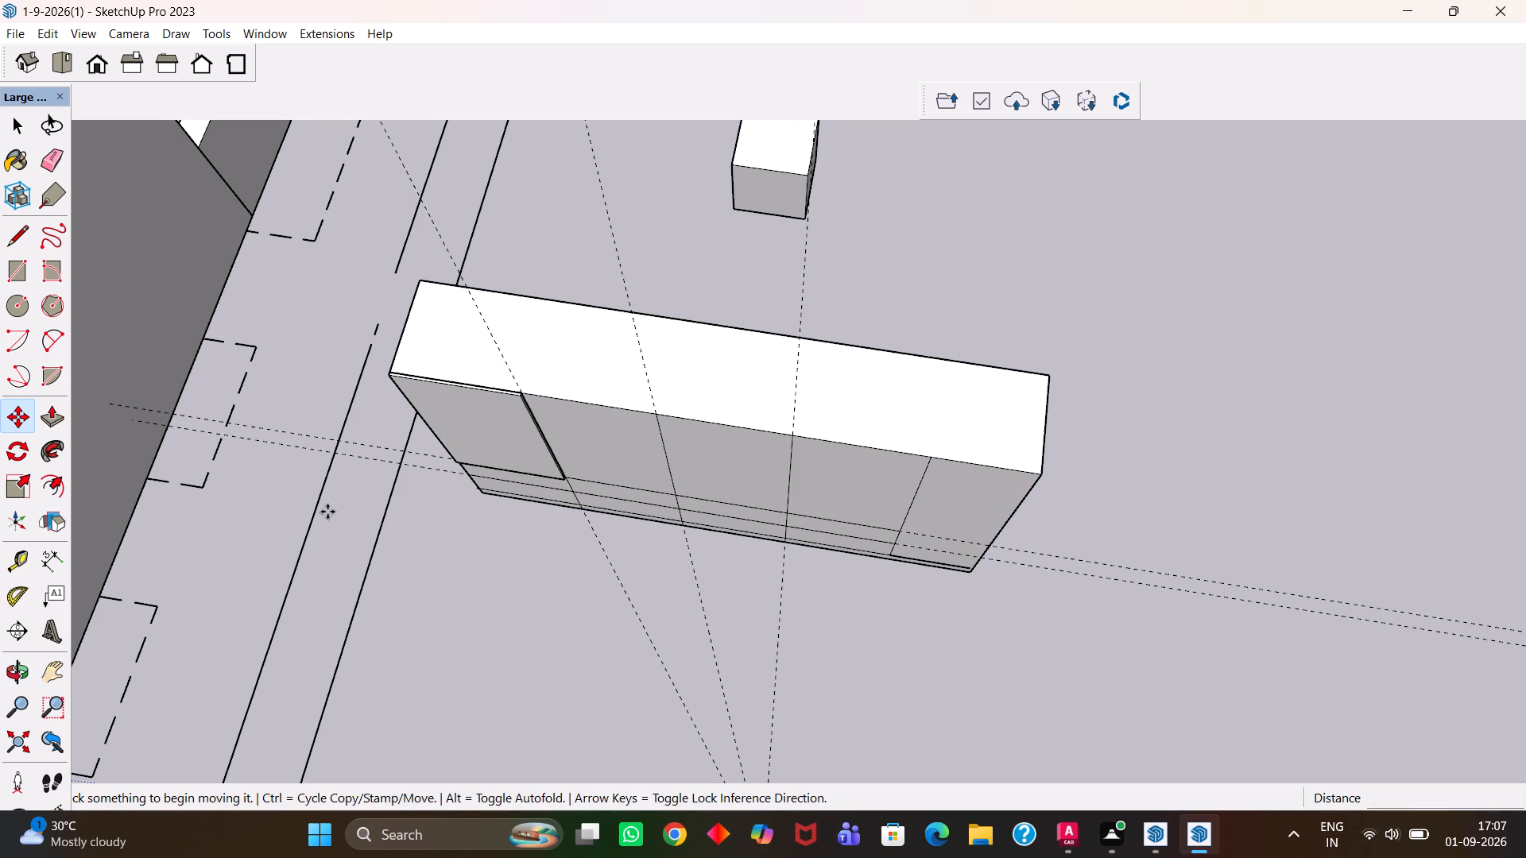
# Copy the shutter panel about 7' 8" along the front to the opposite end bay's division line, dividing the spacing by 3.
pyautogui.press('space')
pyautogui.click(495, 436)
pyautogui.press('m')
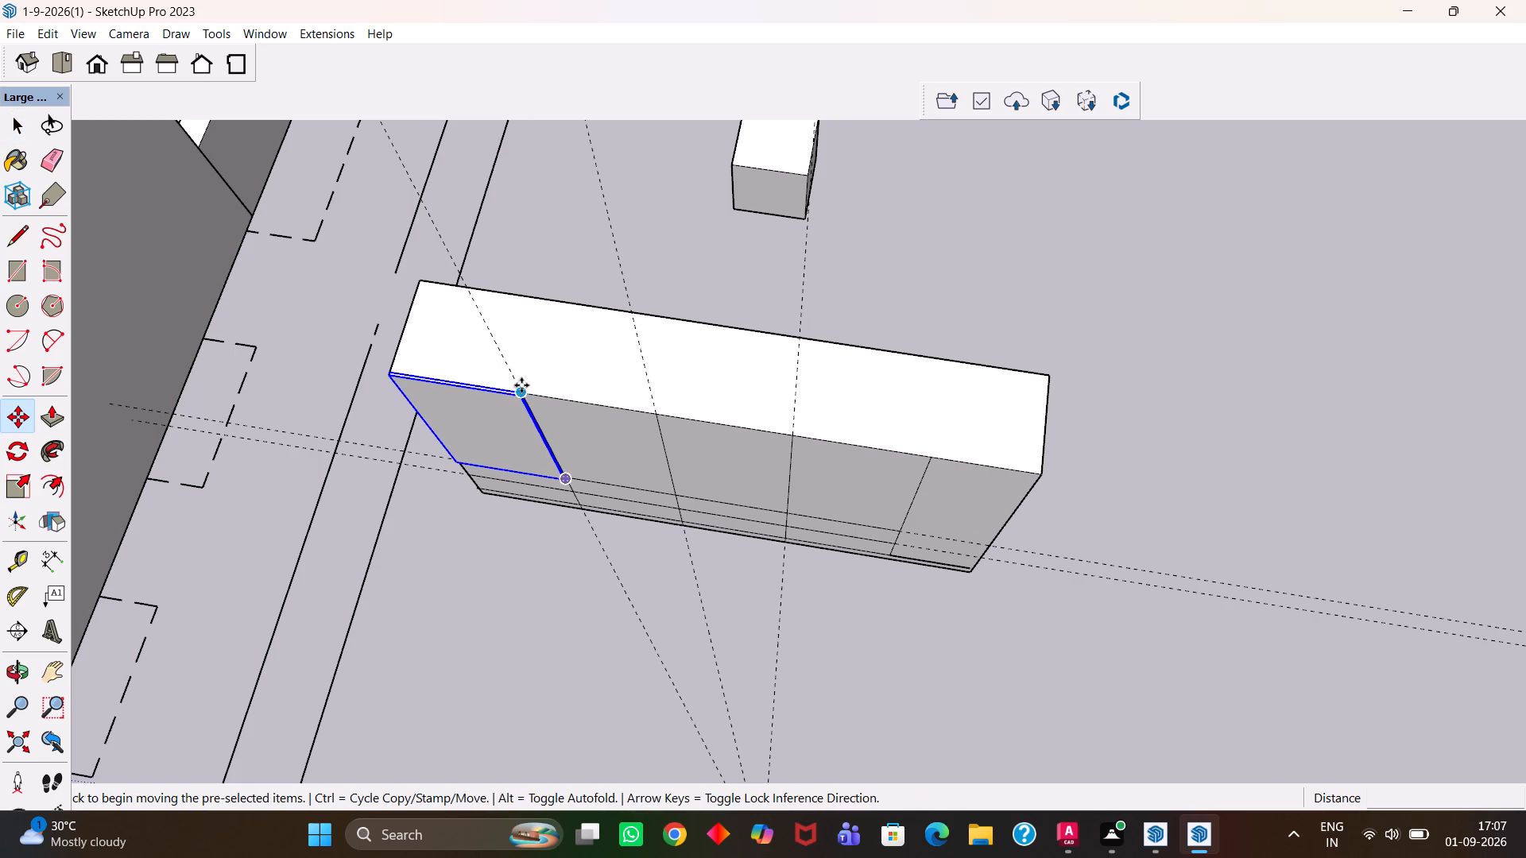
pyautogui.click(521, 385)
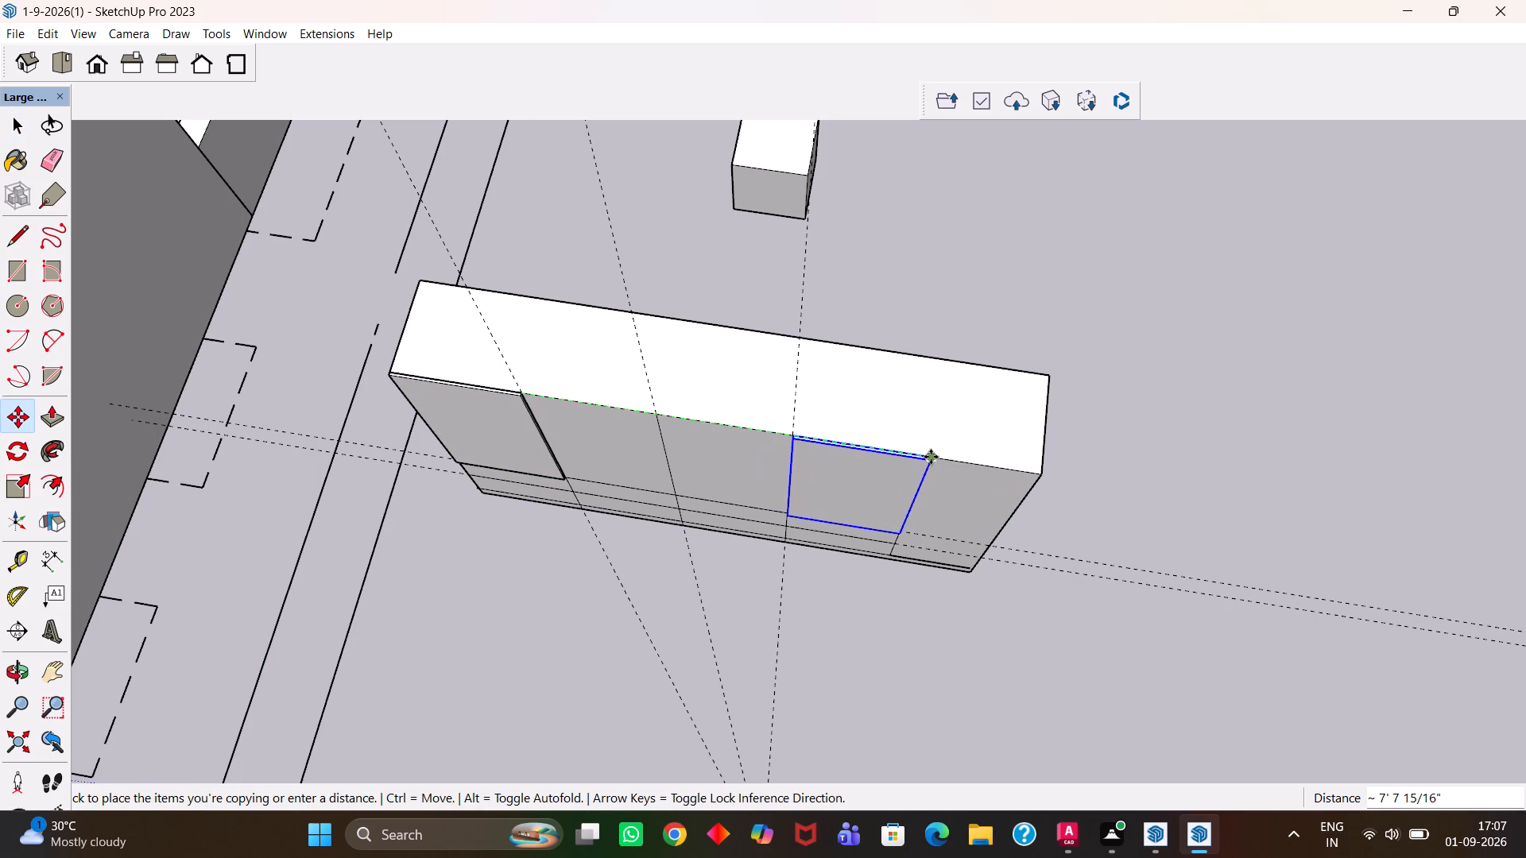
pyautogui.click(931, 457)
pyautogui.press('/')
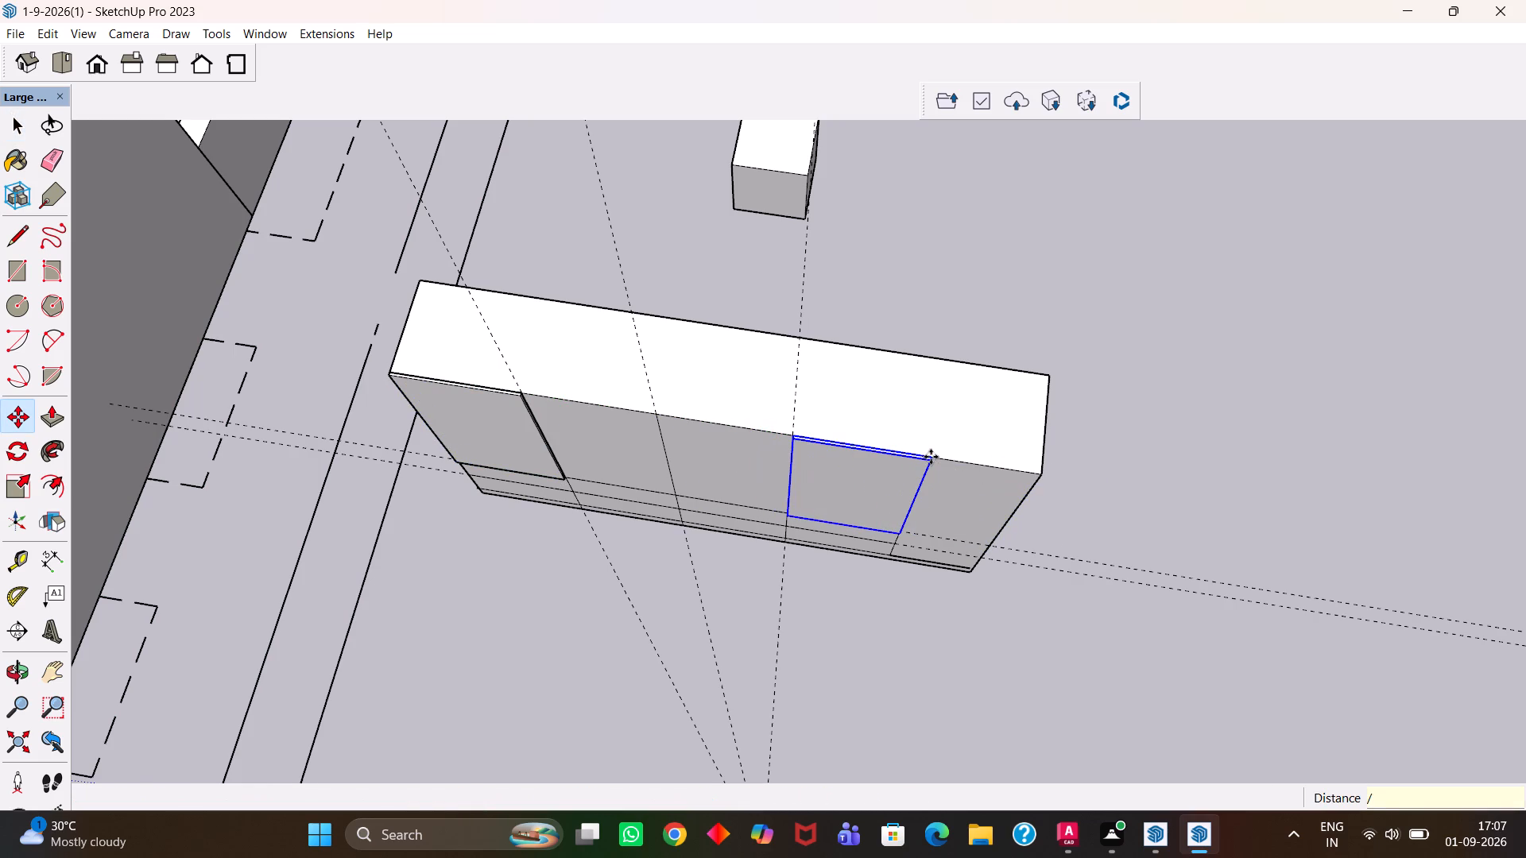
pyautogui.press('3')
pyautogui.press('Return')
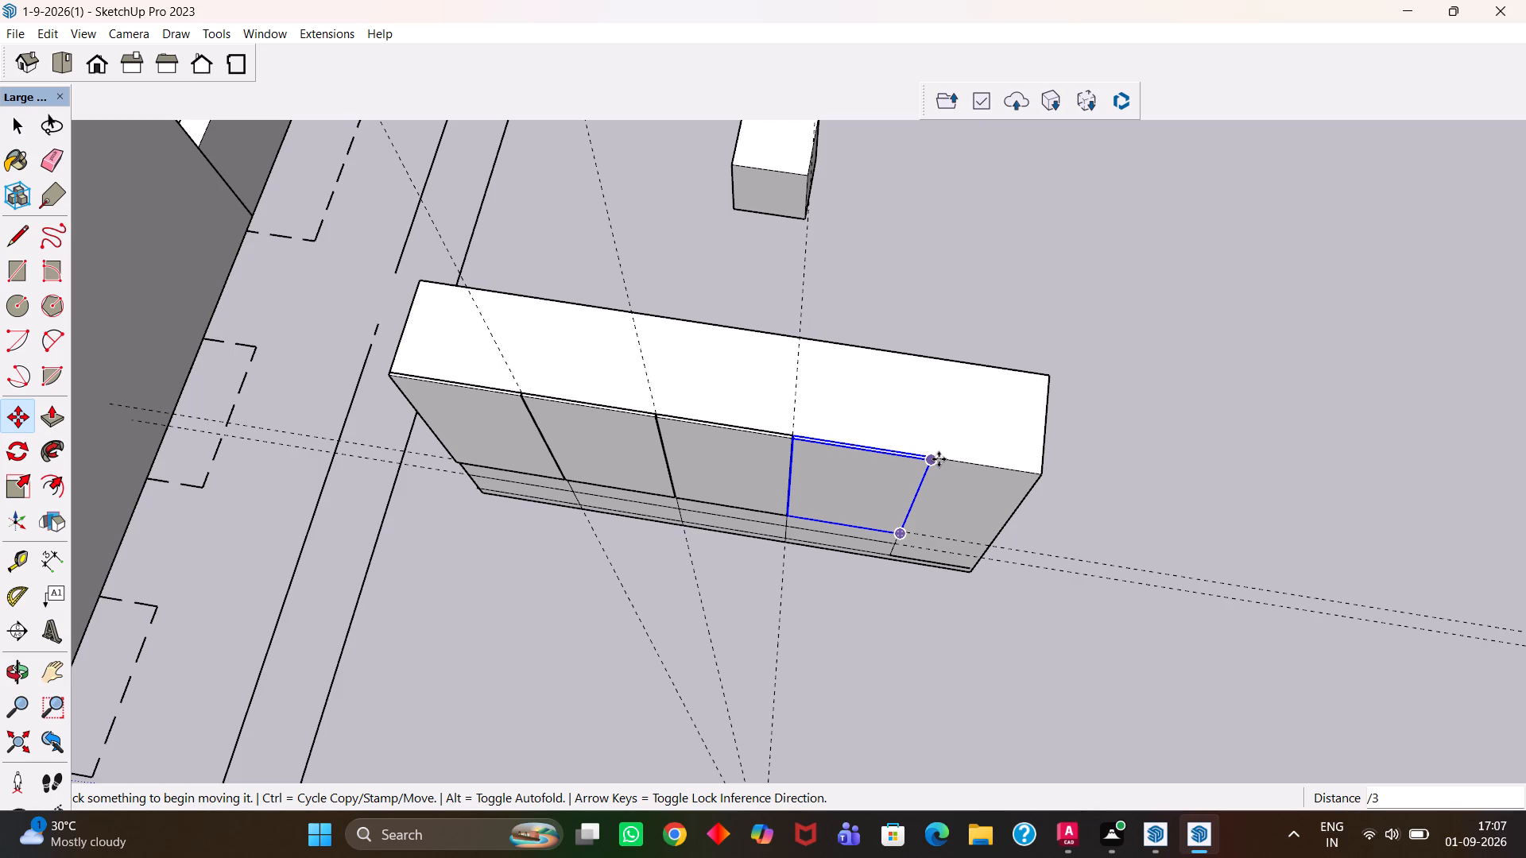
# Copy the upper drawer face beneath the first shutter panel to a free spot in front of the wardrobe block.
pyautogui.scroll(2, 939, 459)
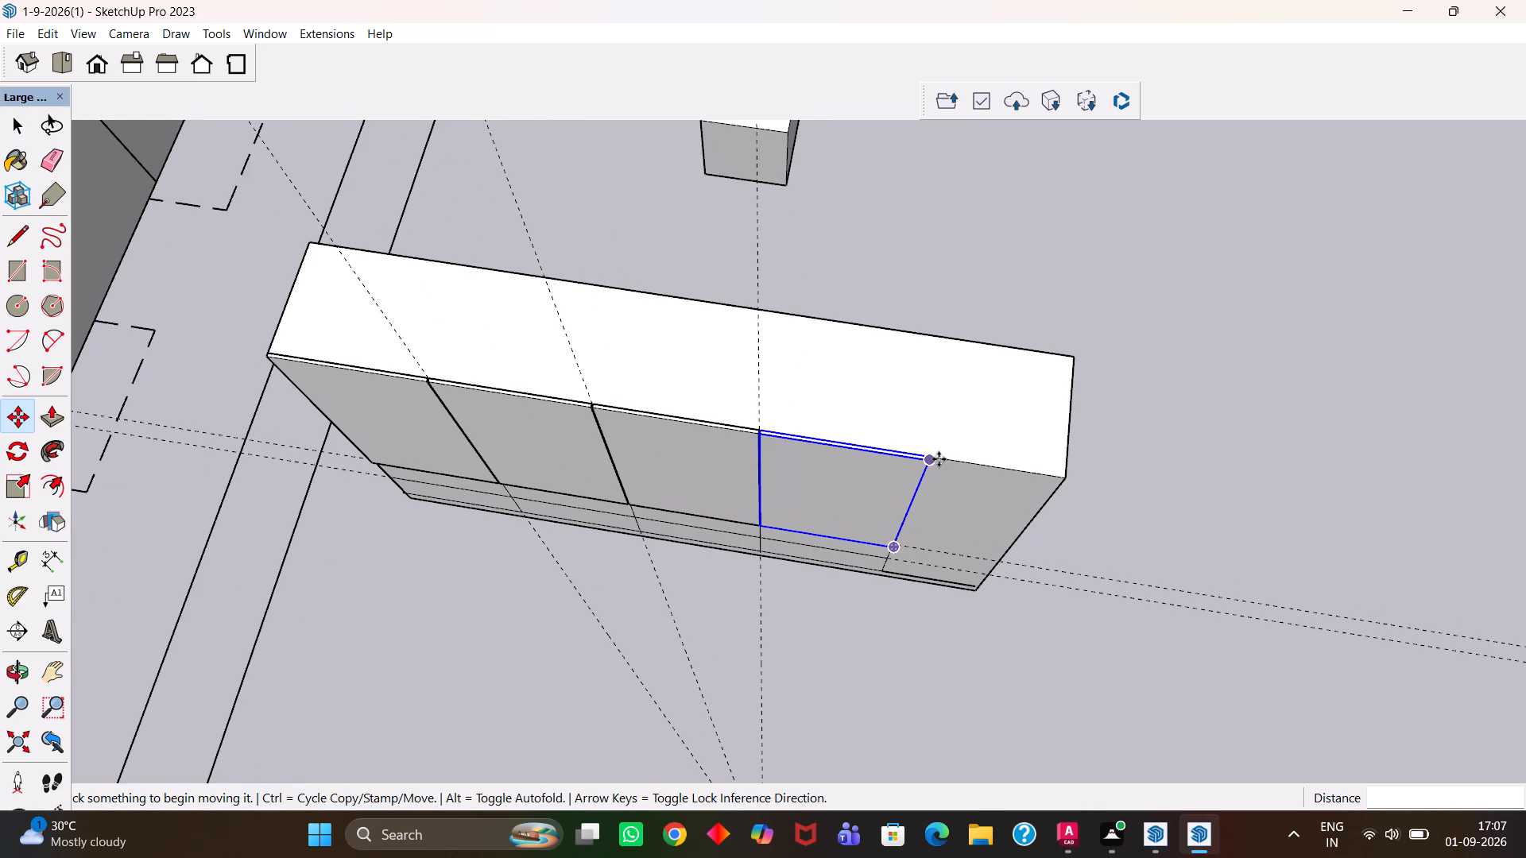
pyautogui.scroll(-1, 939, 459)
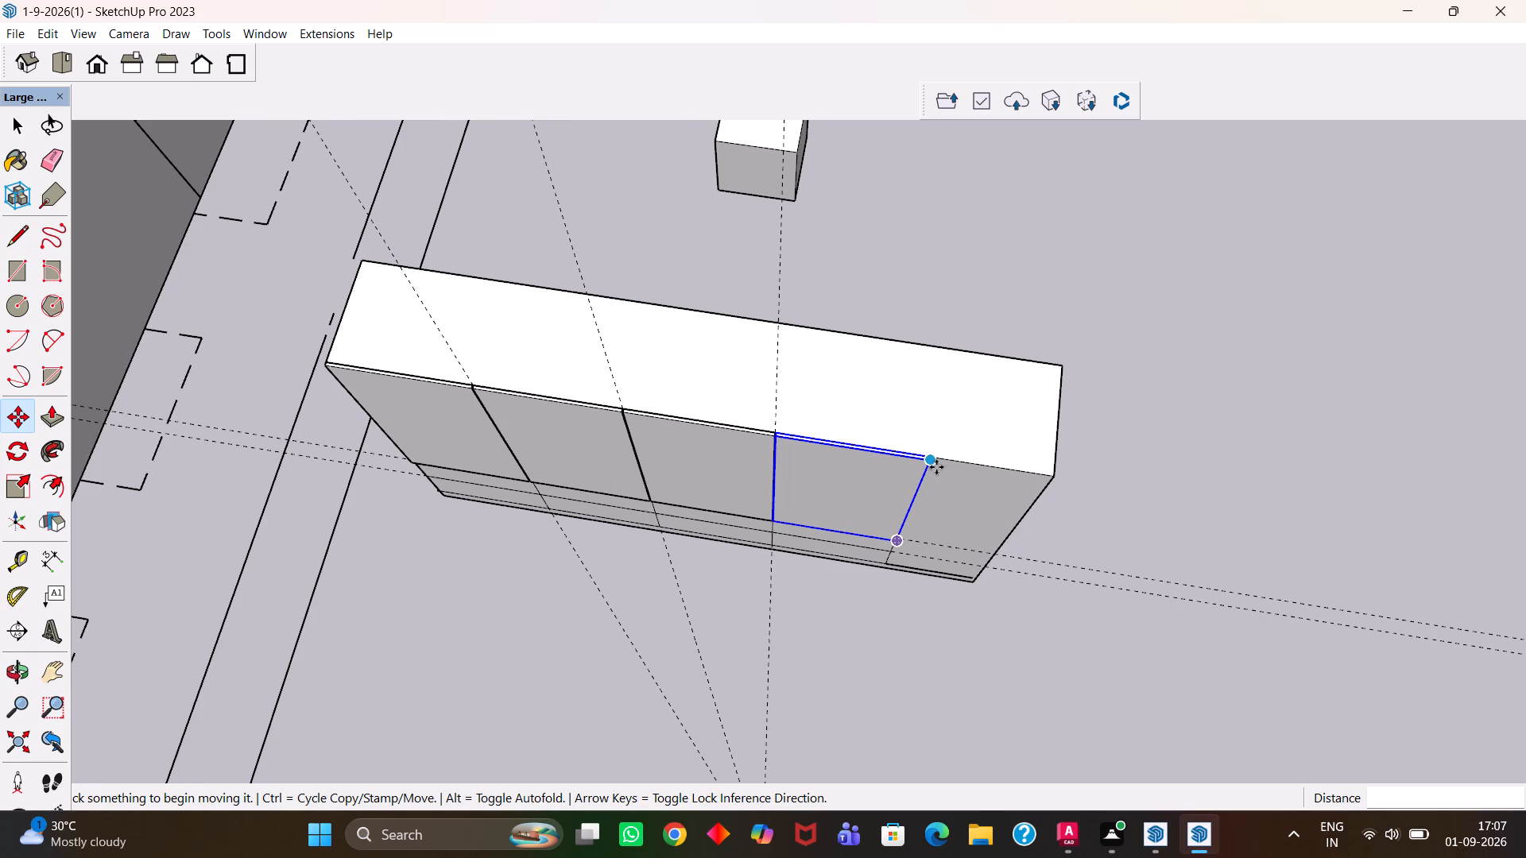
pyautogui.scroll(-2, 936, 467)
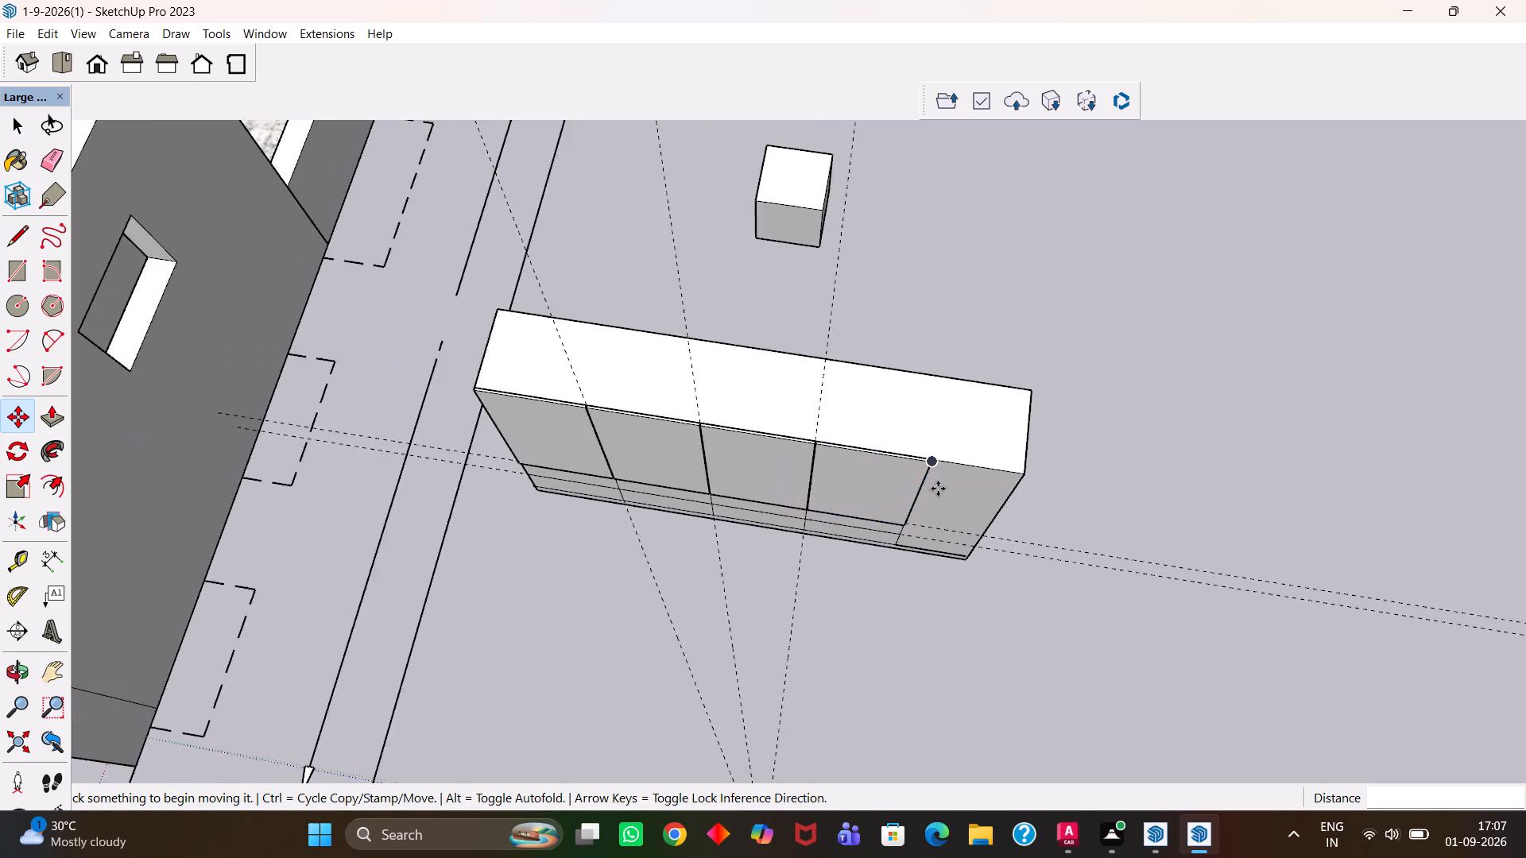
pyautogui.scroll(-2, 938, 489)
pyautogui.scroll(10, 897, 503)
pyautogui.press('h')
pyautogui.scroll(-1, 828, 450)
pyautogui.moveTo(747, 493); pyautogui.dragTo(862, 382, button='middle')
pyautogui.scroll(1, 747, 493)
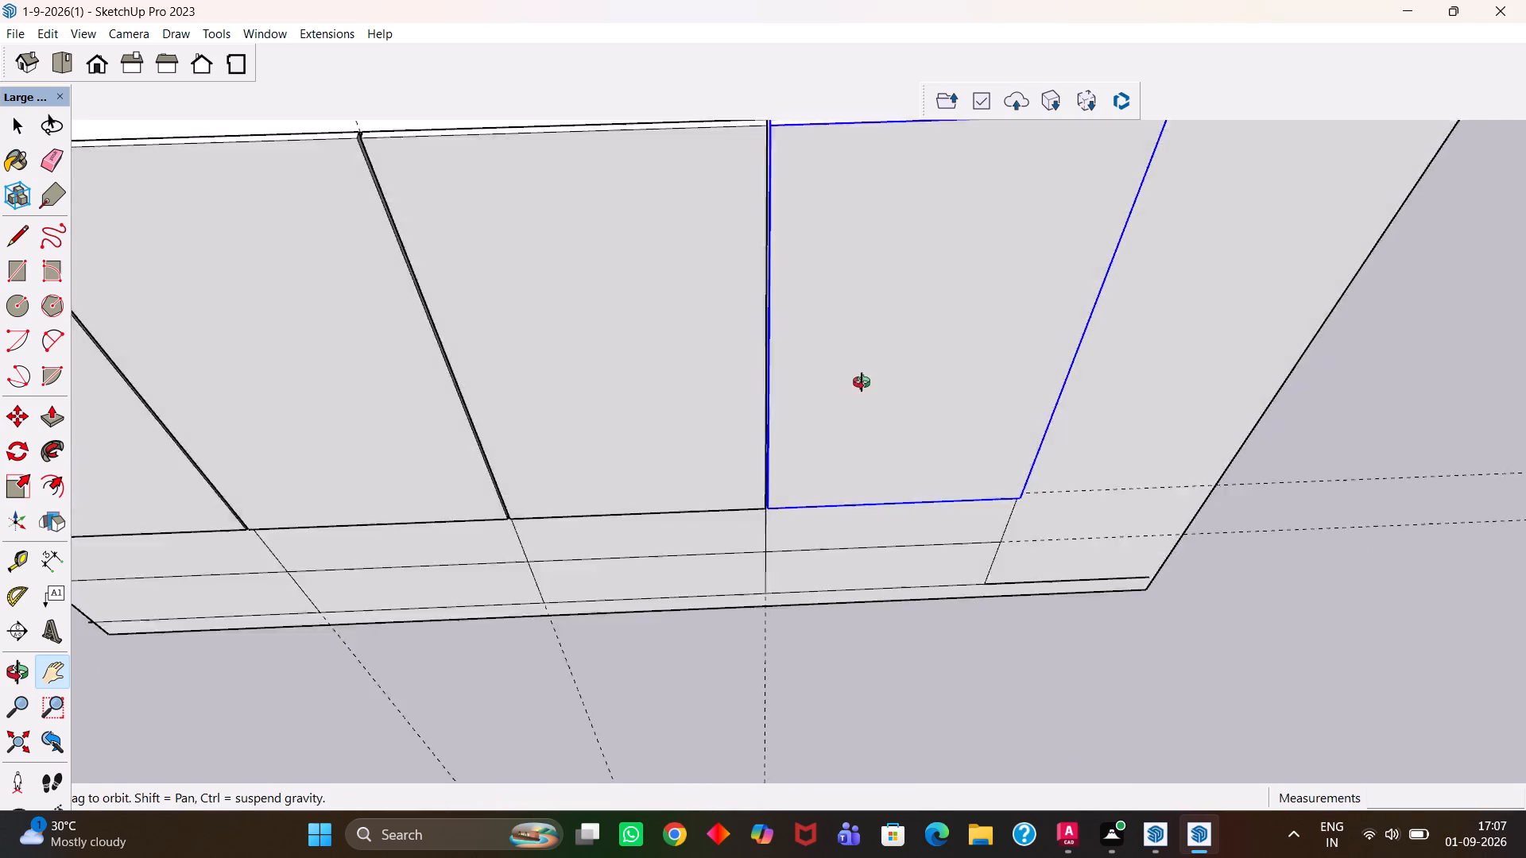
pyautogui.moveTo(862, 382); pyautogui.dragTo(881, 365, button='middle')
pyautogui.scroll(-8, 881, 364)
pyautogui.scroll(1, 827, 541)
pyautogui.moveTo(828, 542); pyautogui.dragTo(733, 319, button='middle')
pyautogui.middleClick(733, 318)
pyautogui.scroll(4, 733, 318)
pyautogui.moveTo(600, 404); pyautogui.dragTo(697, 391, button='middle')
pyautogui.scroll(1, 641, 405)
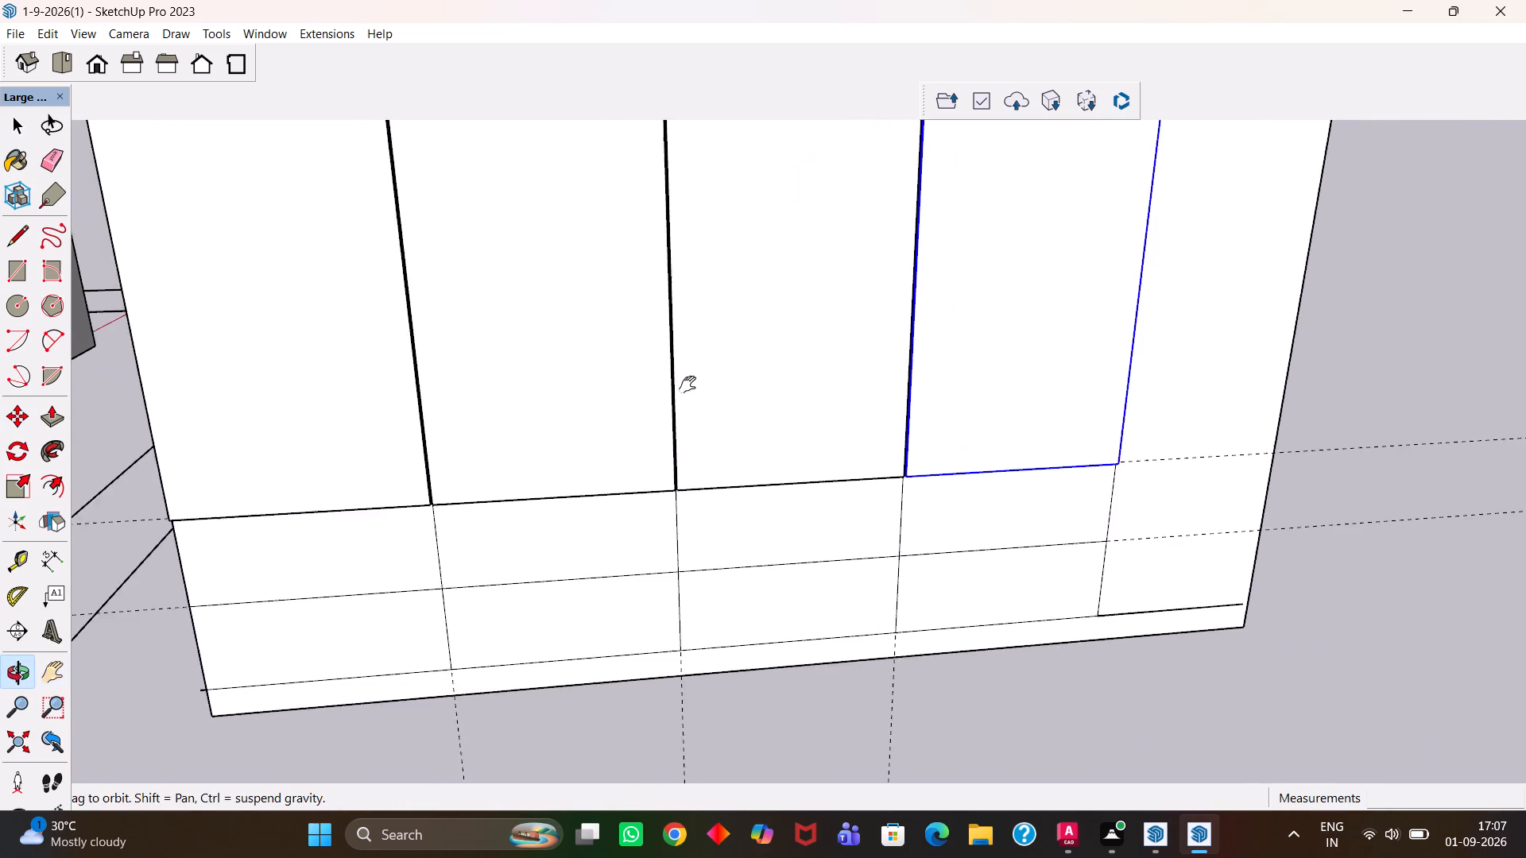
pyautogui.moveTo(545, 392); pyautogui.dragTo(767, 322)
pyautogui.scroll(-3, 768, 321)
pyautogui.moveTo(636, 393); pyautogui.dragTo(679, 441, button='middle')
pyautogui.scroll(2, 679, 441)
pyautogui.scroll(-4, 663, 442)
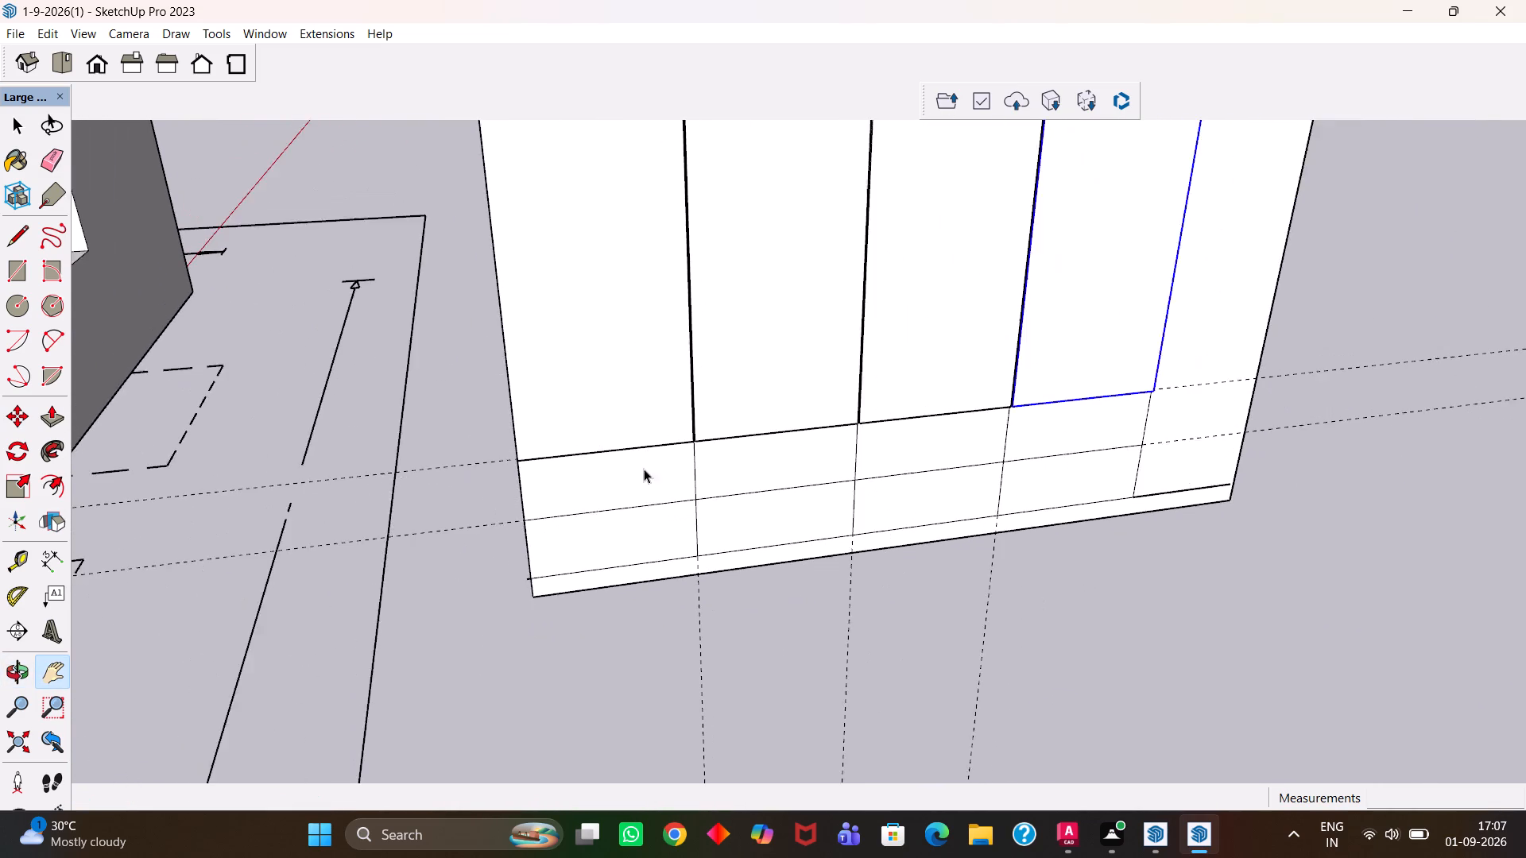
pyautogui.press('space')
pyautogui.click(637, 485)
pyautogui.scroll(-4, 638, 485)
pyautogui.press('m')
pyautogui.click(638, 485)
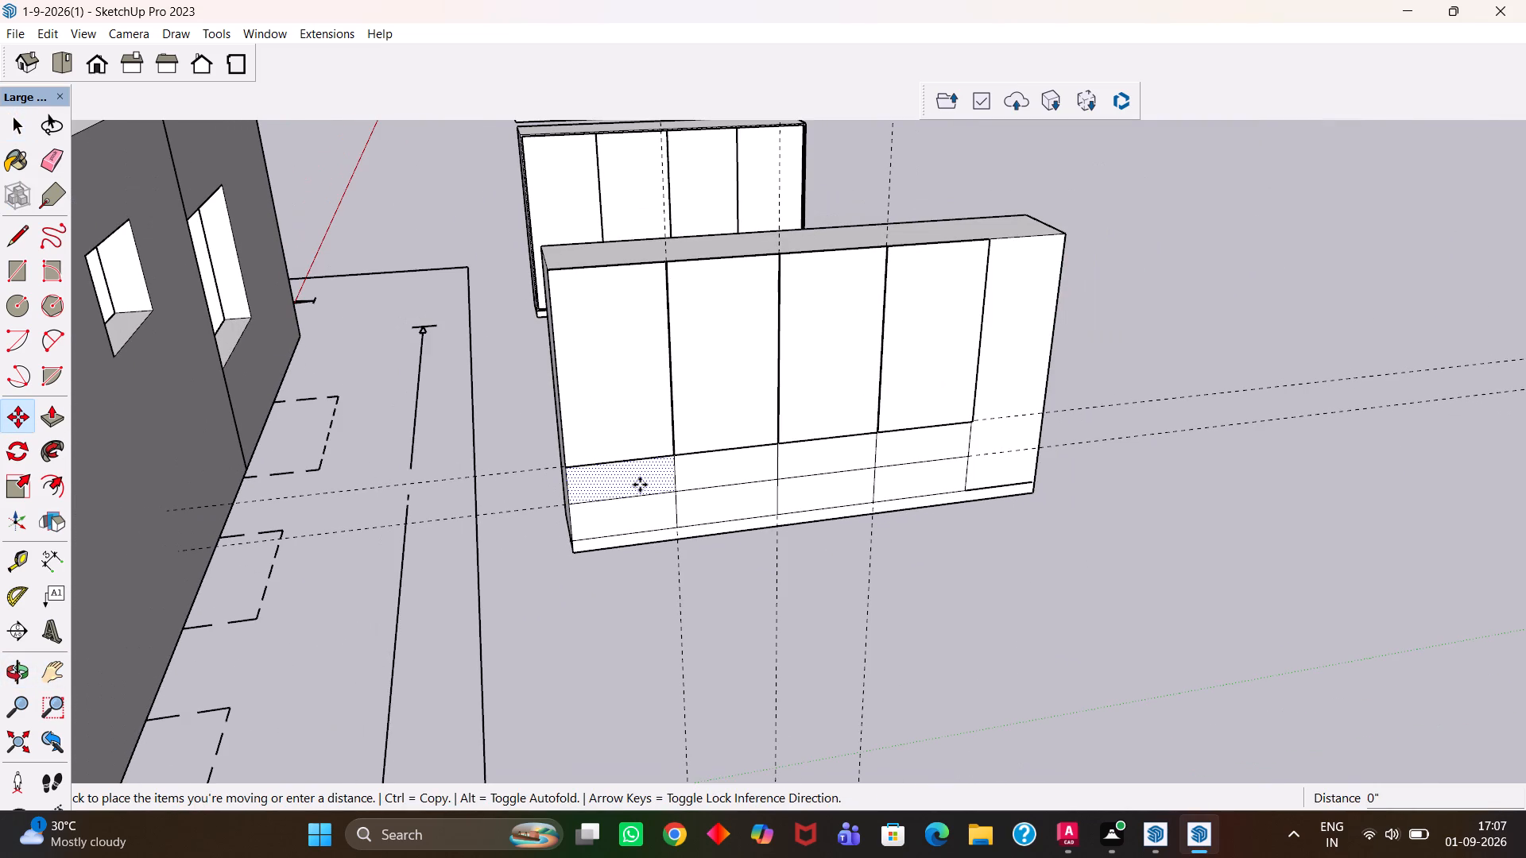
pyautogui.click(628, 606)
# Extrude the copied drawer face 18 mm with Push/Pull.
pyautogui.scroll(1, 628, 606)
pyautogui.press('p')
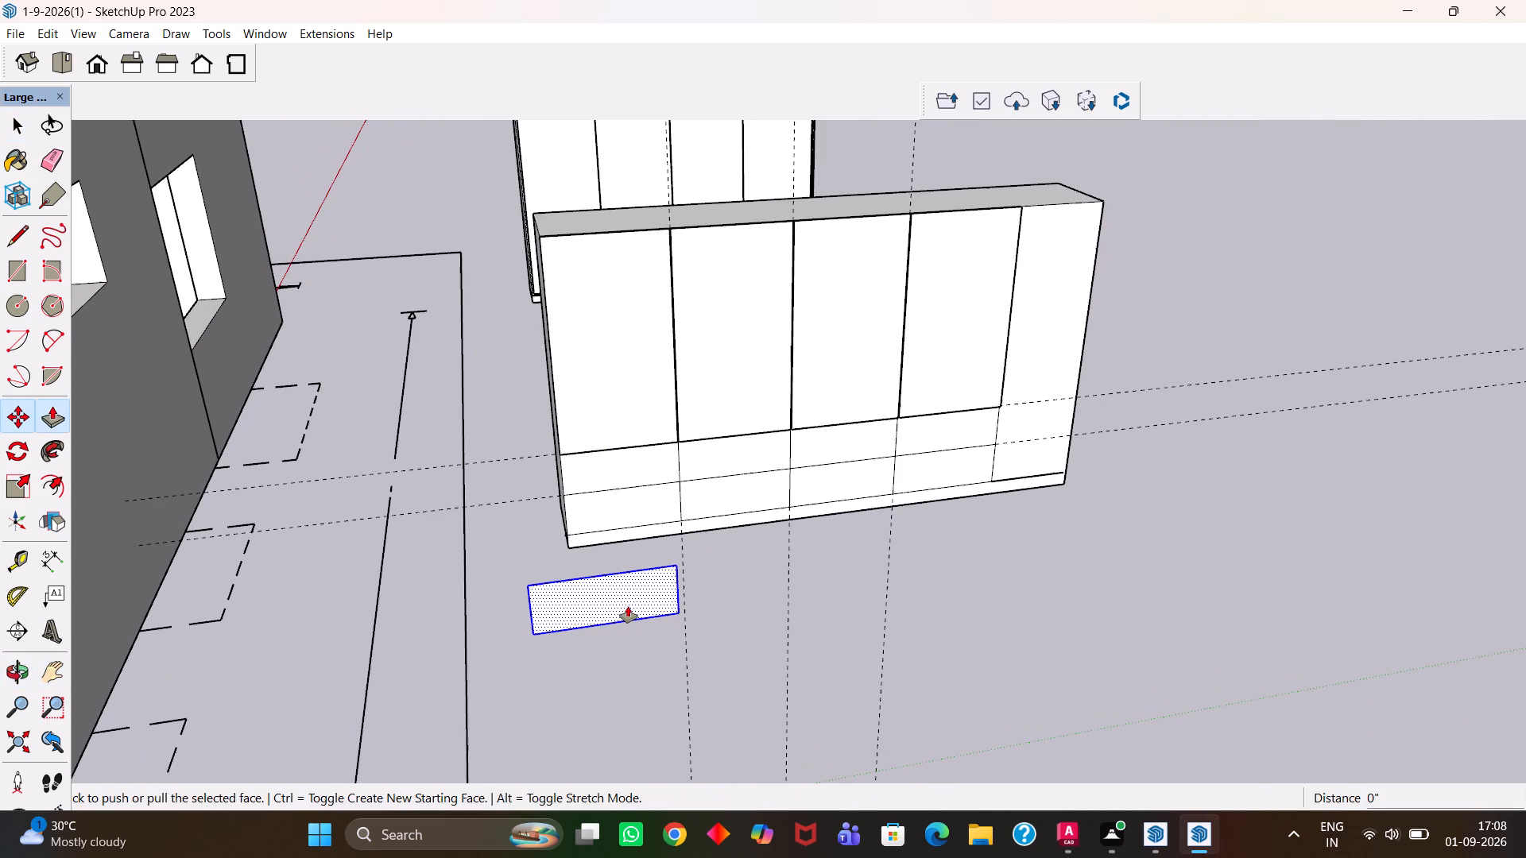
pyautogui.click(628, 606)
pyautogui.write('18')
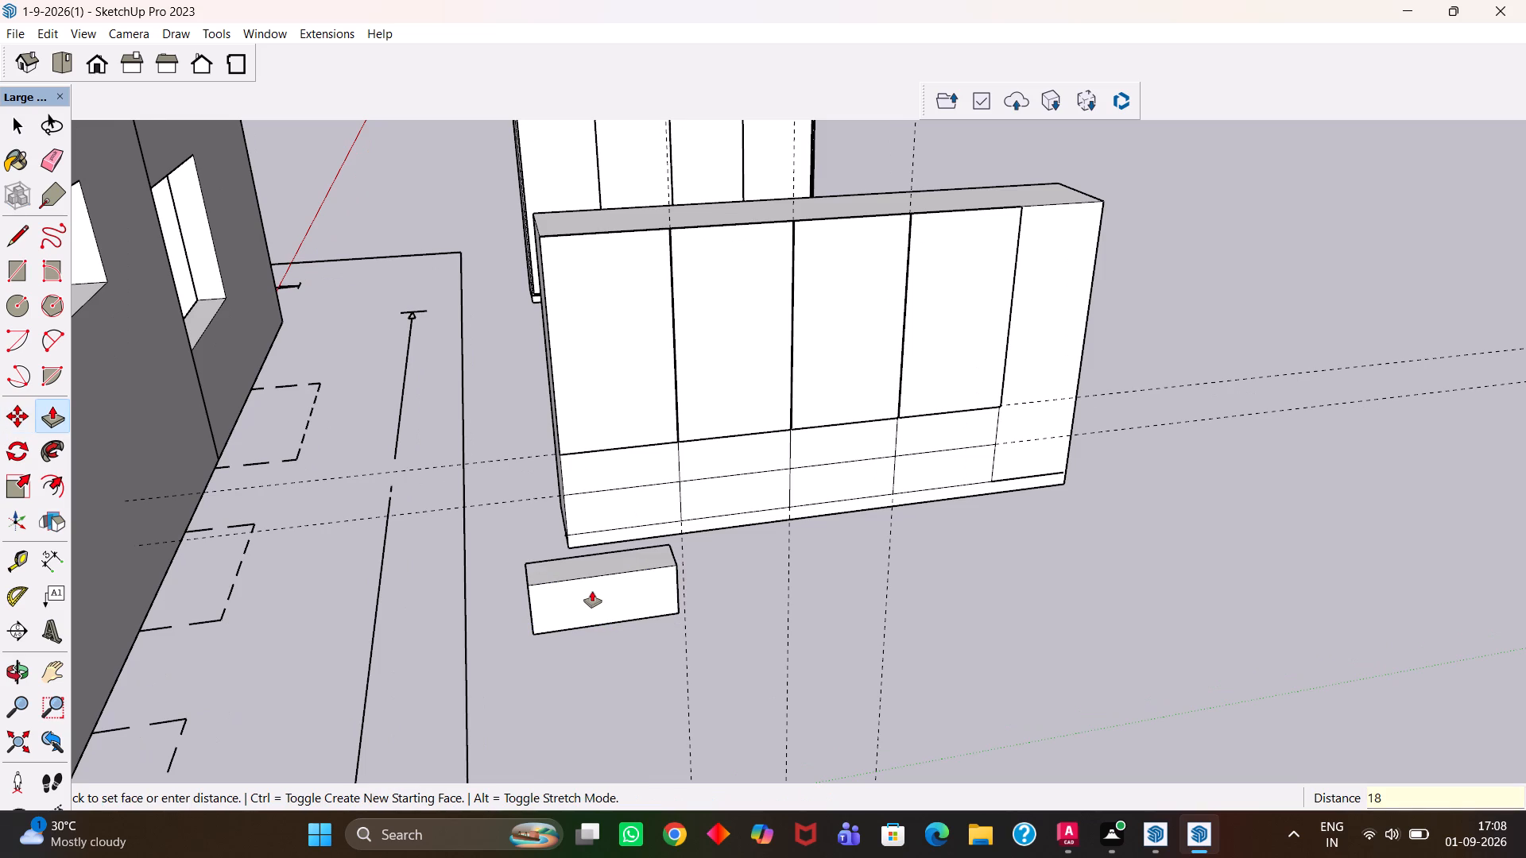
pyautogui.write('mm')
pyautogui.press('Return')
pyautogui.press('h')
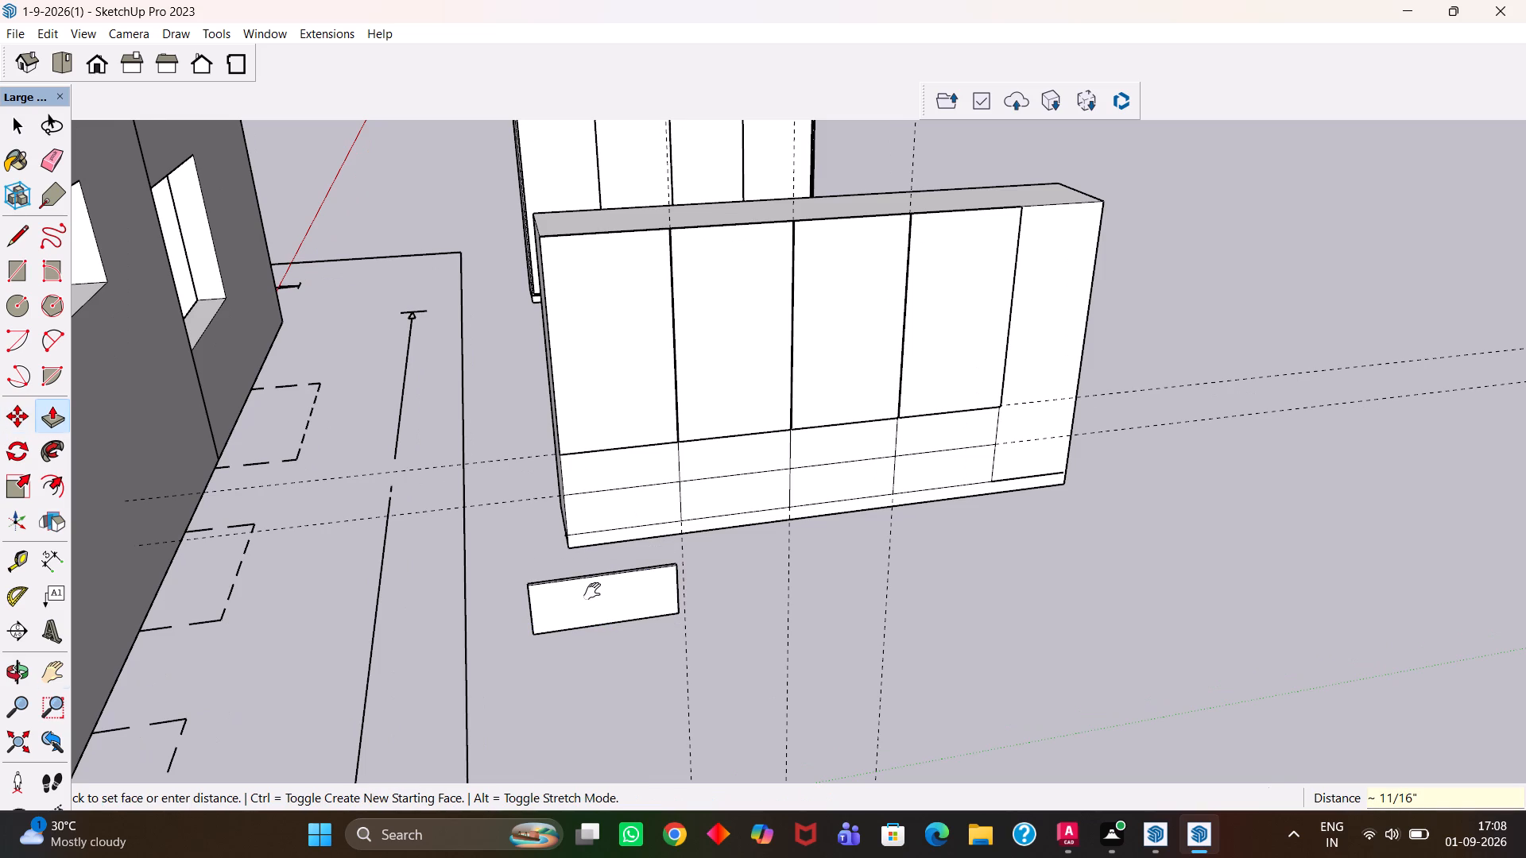
pyautogui.scroll(2, 589, 593)
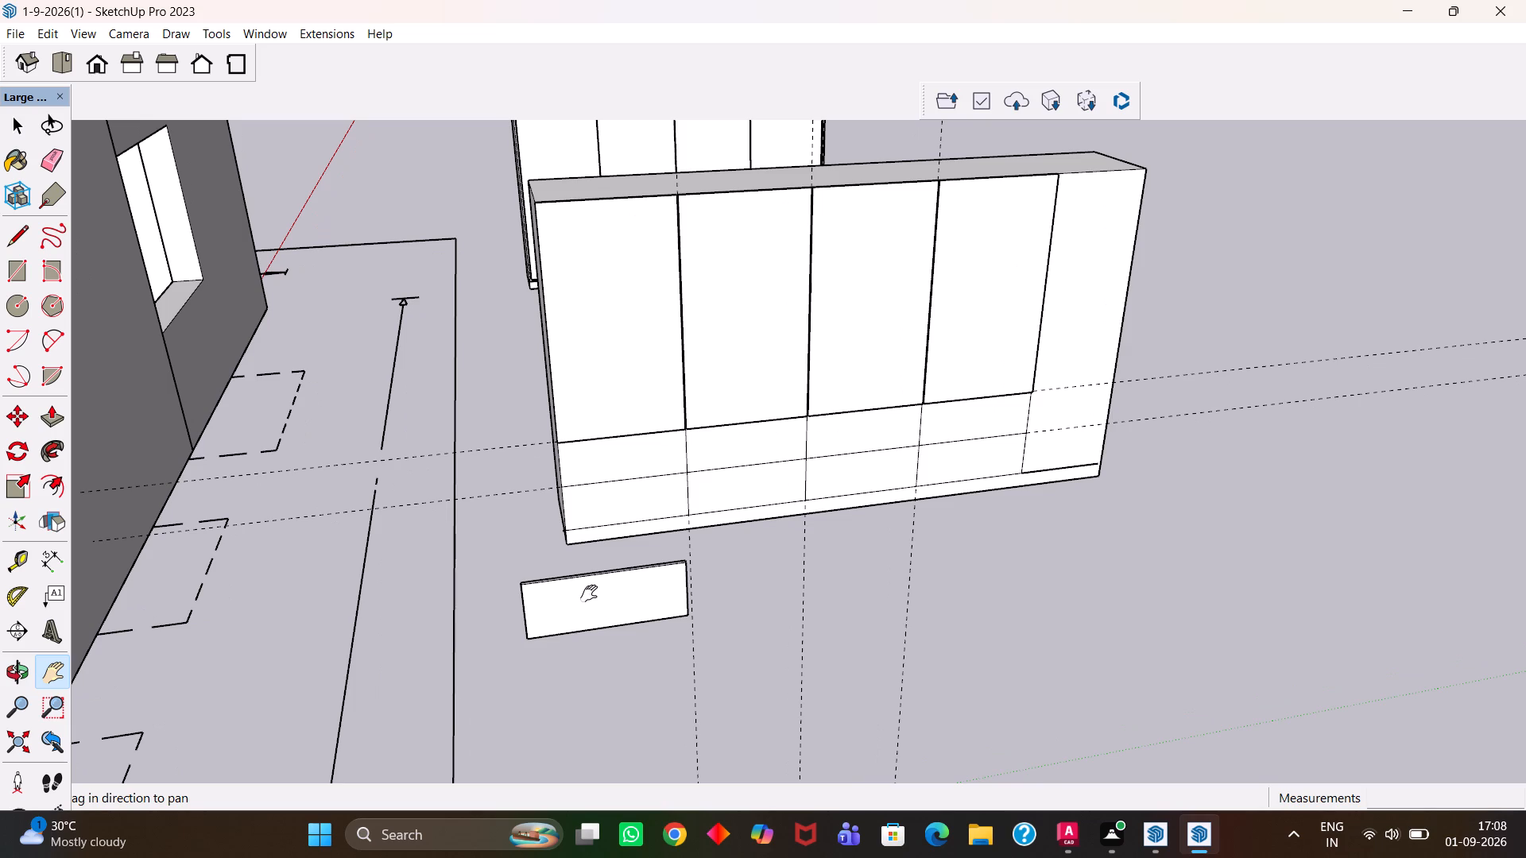
# Group the loose 18 mm drawer panel standing in front of the wardrobe block.
pyautogui.press('h')
pyautogui.scroll(3, 588, 591)
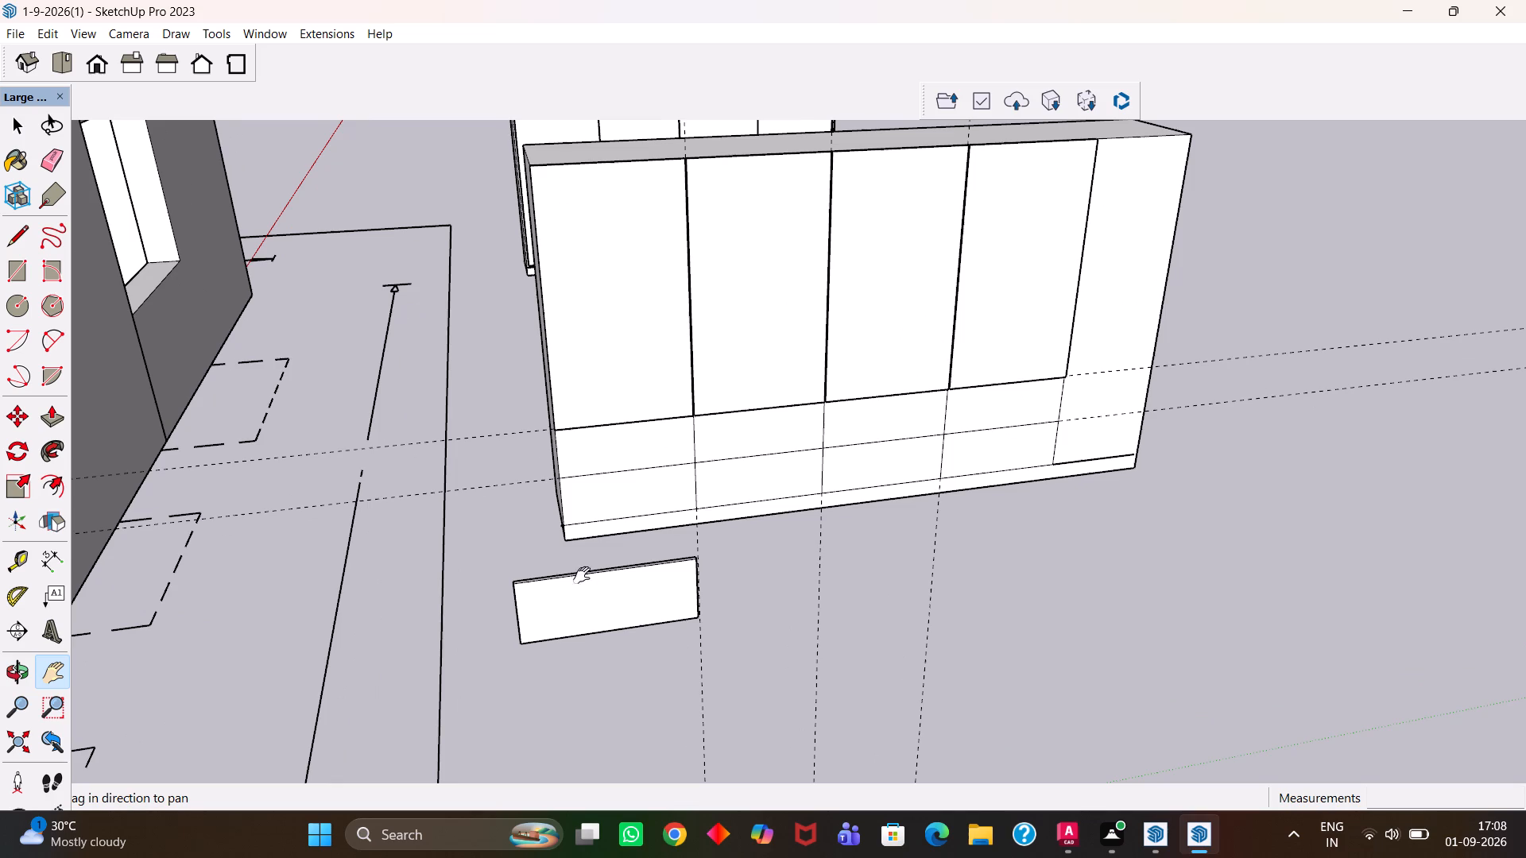
pyautogui.scroll(12, 462, 614)
pyautogui.scroll(-8, 783, 626)
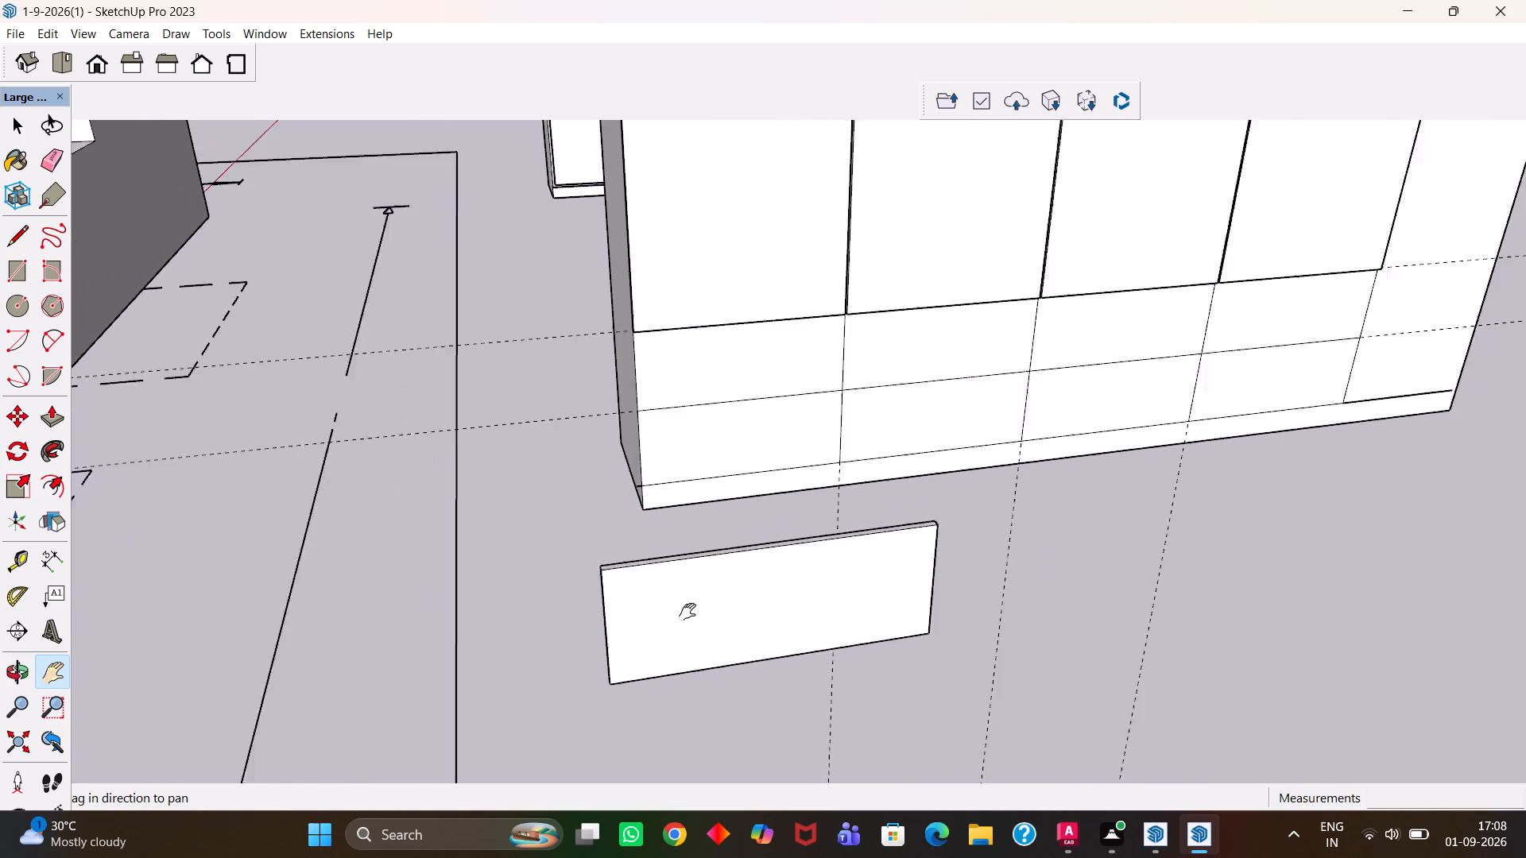
pyautogui.scroll(-1, 687, 612)
pyautogui.scroll(1, 656, 601)
pyautogui.moveTo(656, 601); pyautogui.dragTo(748, 641, button='middle')
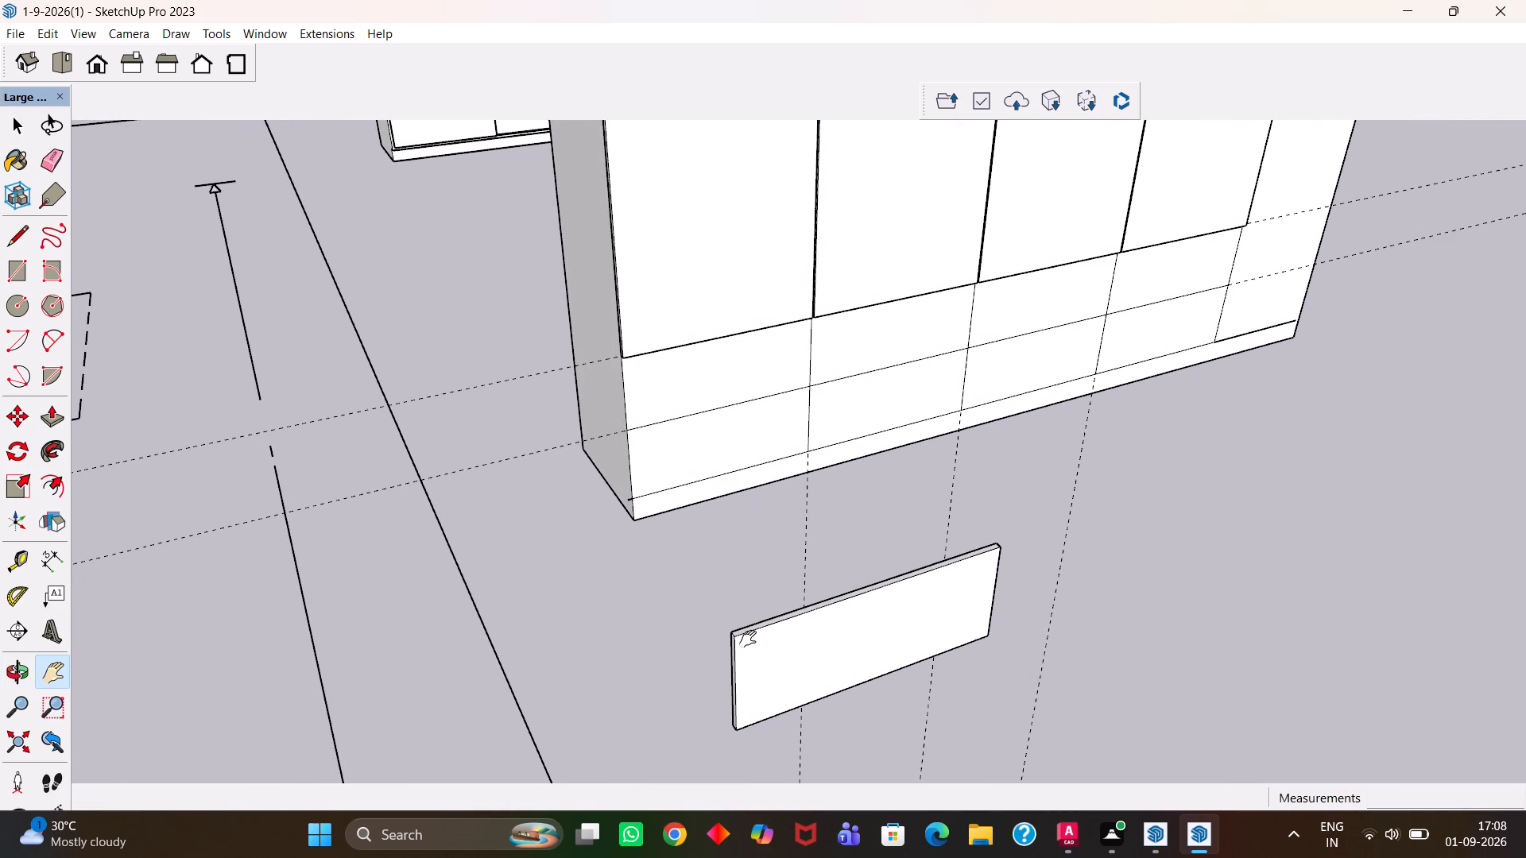
pyautogui.scroll(-3, 748, 639)
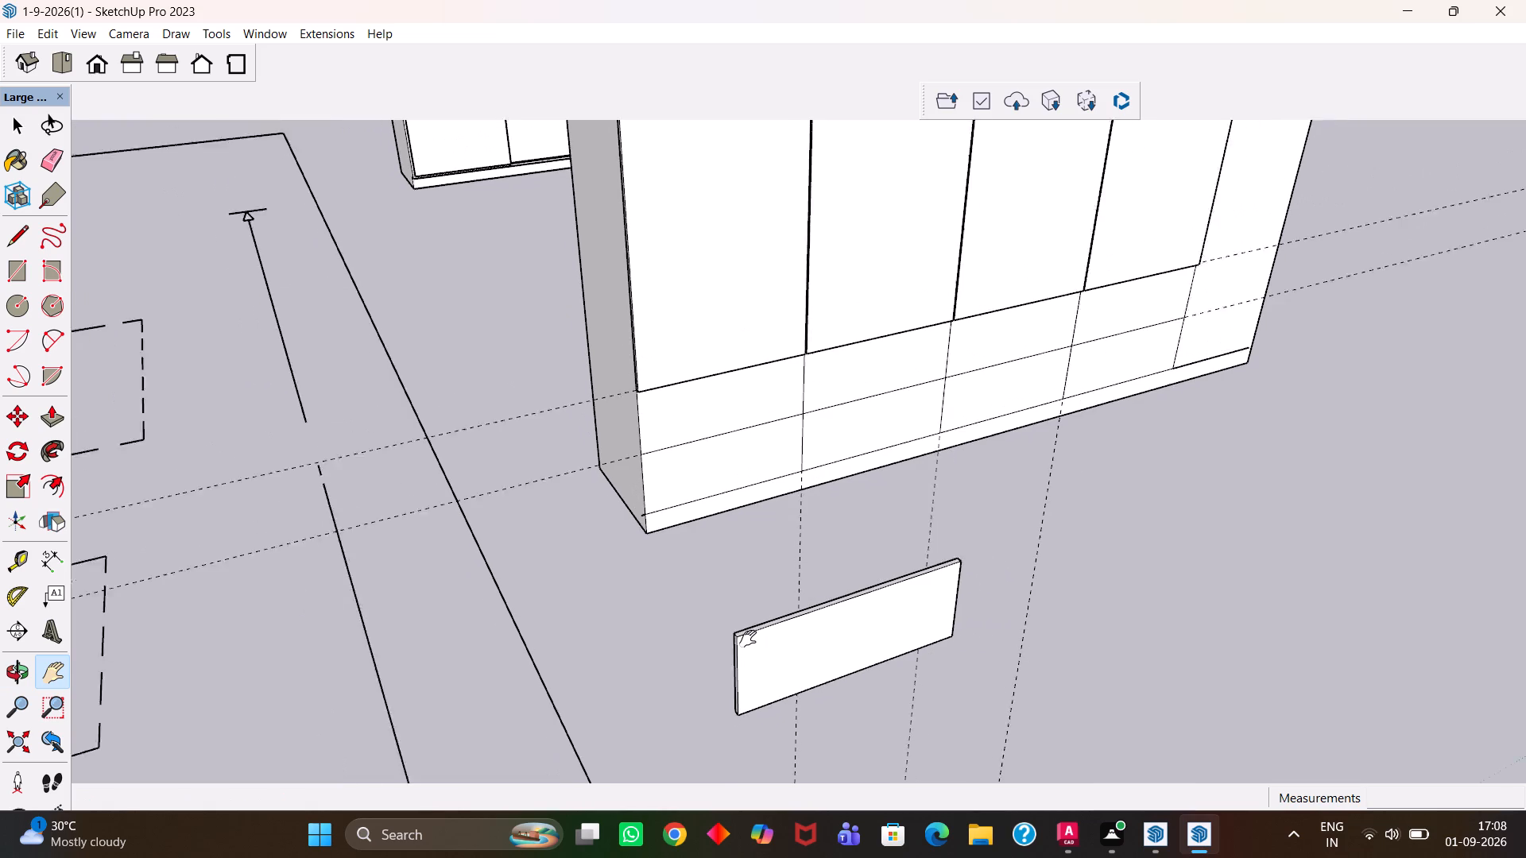
pyautogui.press('space')
pyautogui.click(754, 637)
pyautogui.tripleClick(757, 642)
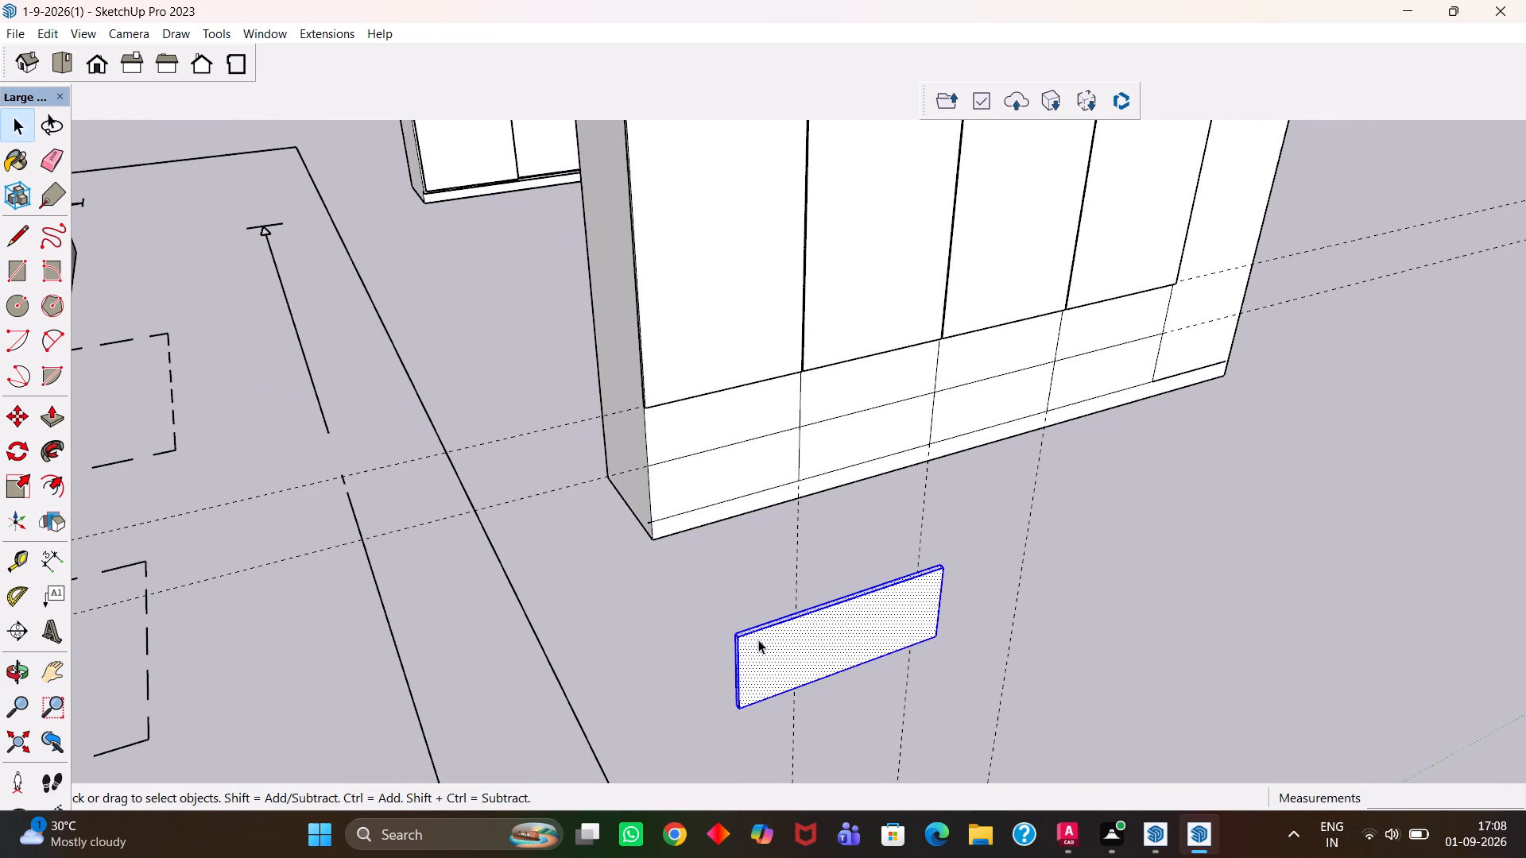
pyautogui.rightClick(758, 640)
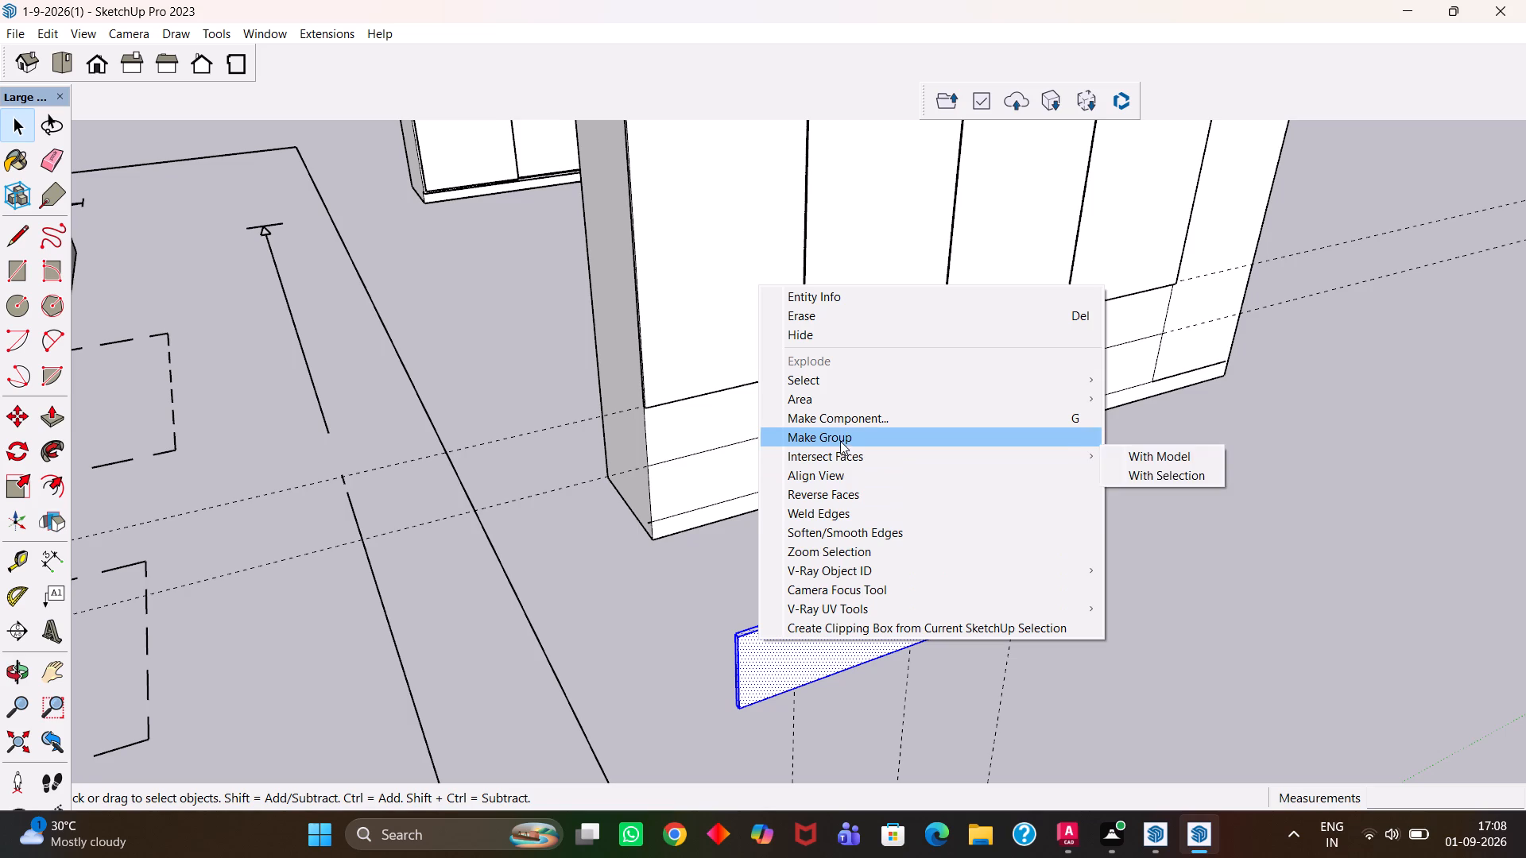
pyautogui.click(839, 439)
# Move the grouped drawer front by its top outer corner to the bottom outer corner of the first shutter panel.
pyautogui.scroll(5, 790, 516)
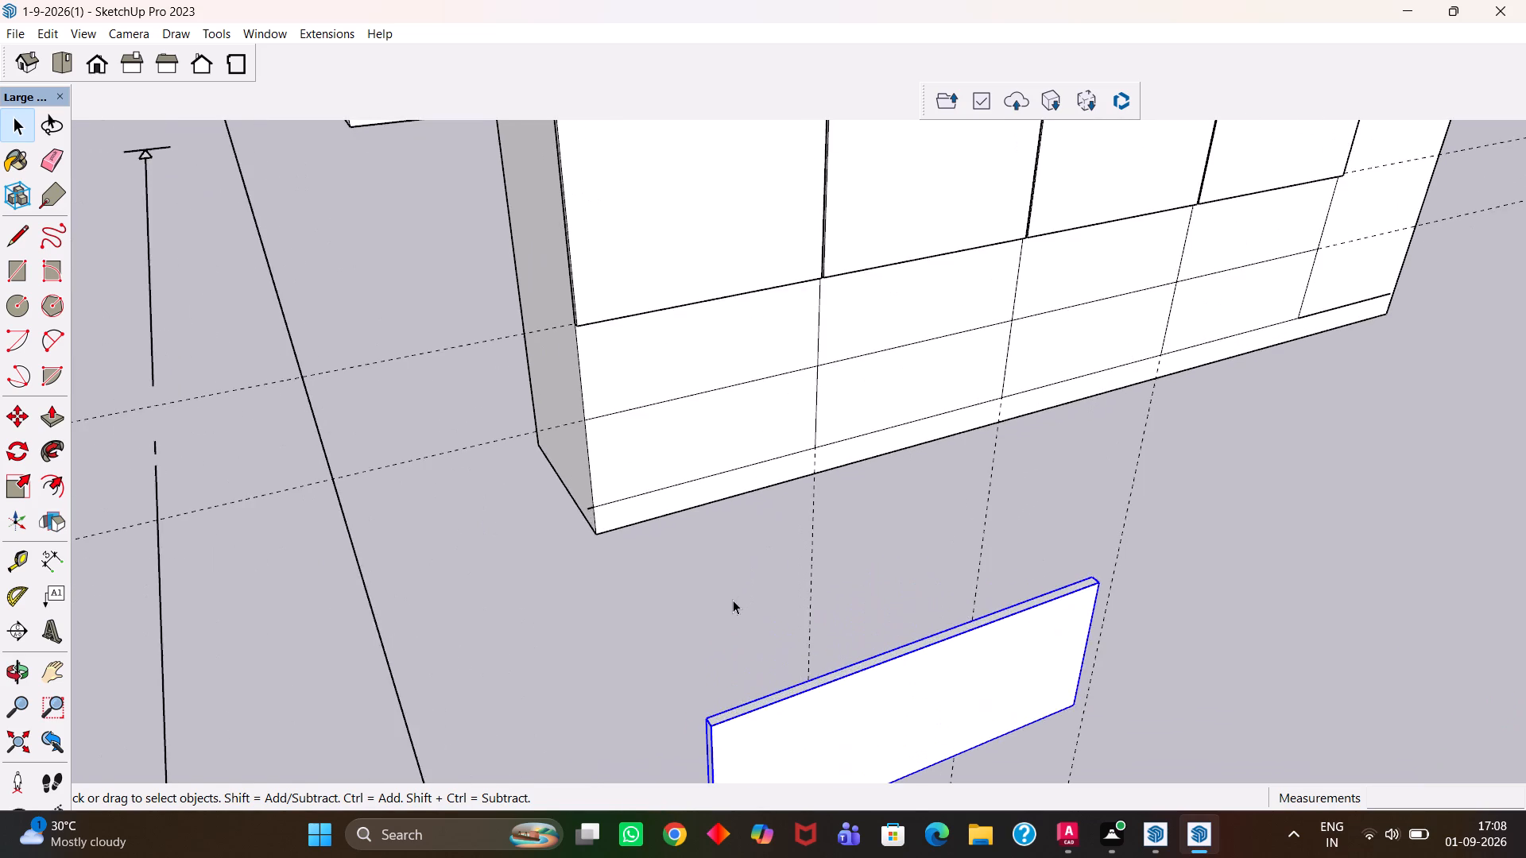
pyautogui.scroll(-3, 733, 600)
pyautogui.press('m')
pyautogui.click(707, 682)
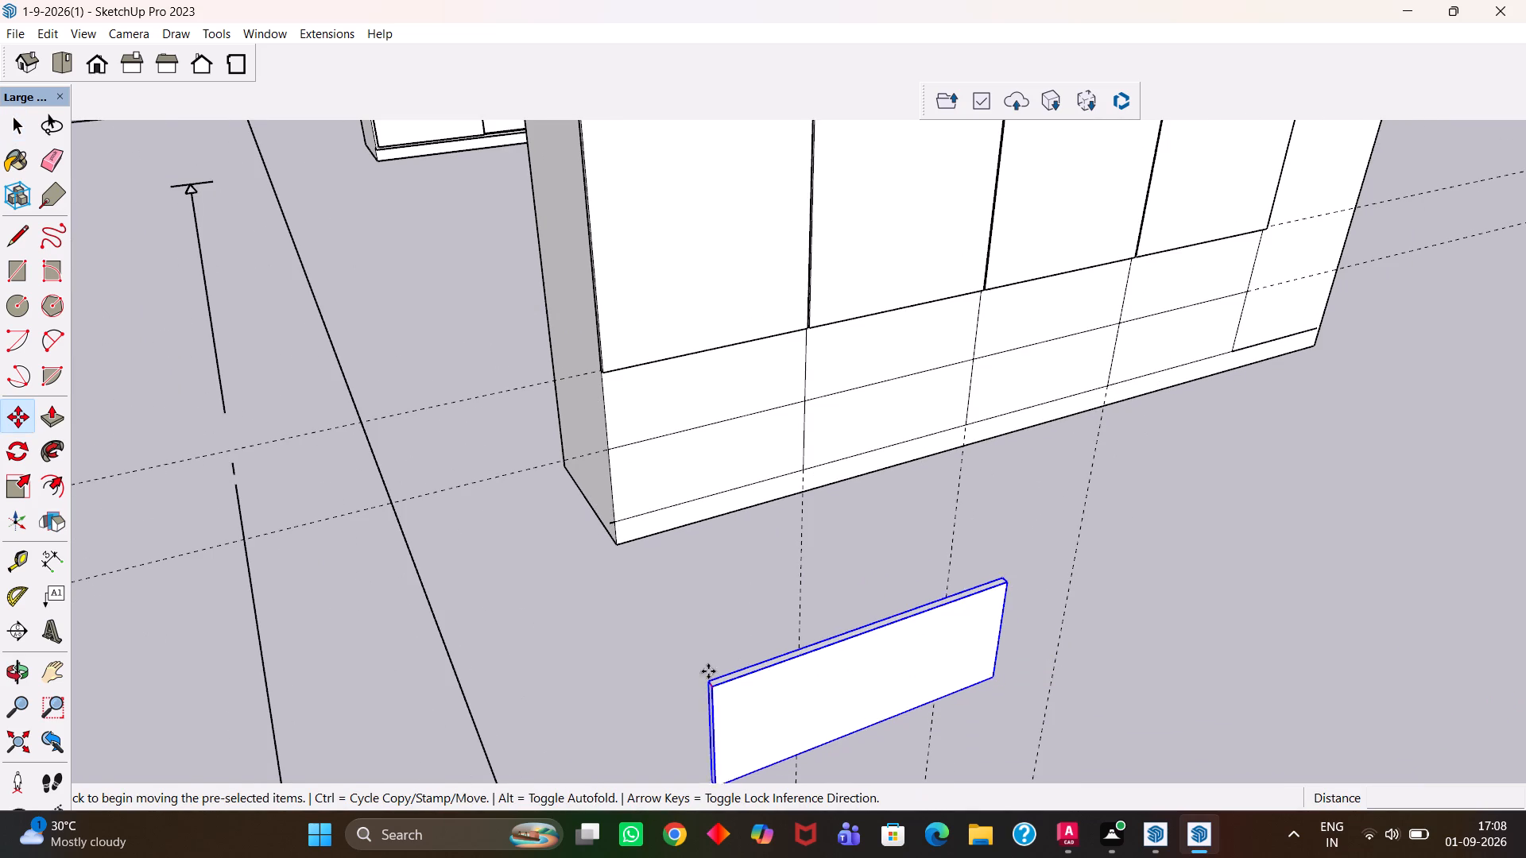
pyautogui.click(604, 367)
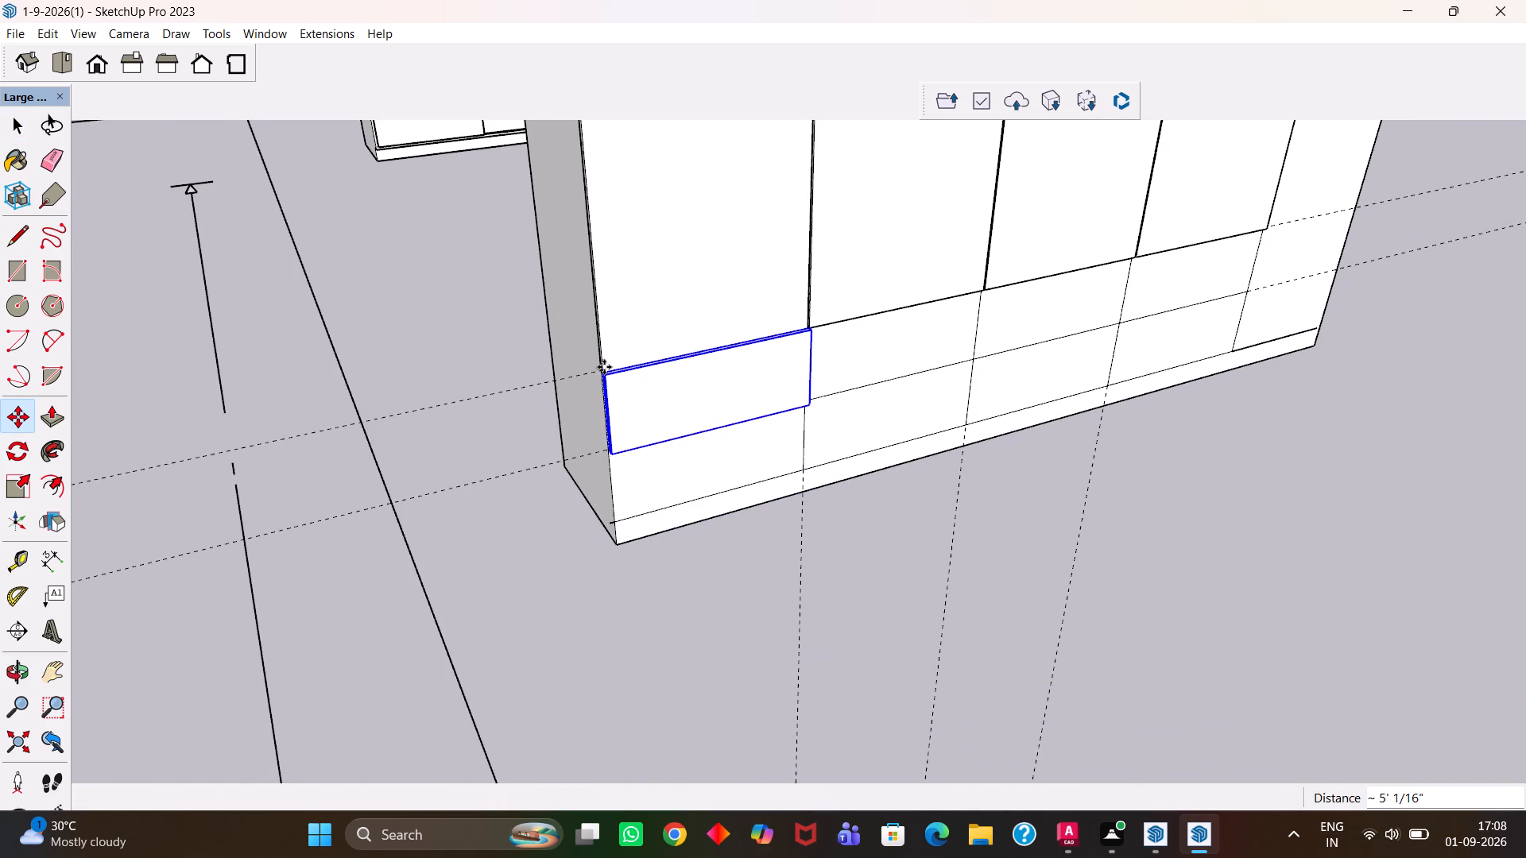
# Inside the drawer front group, push the top face down 5 mm with Push/Pull.
pyautogui.scroll(18, 604, 367)
pyautogui.moveTo(690, 387); pyautogui.dragTo(761, 384, button='middle')
pyautogui.scroll(1, 761, 384)
pyautogui.press('h')
pyautogui.scroll(-5, 749, 384)
pyautogui.moveTo(739, 352); pyautogui.dragTo(694, 427)
pyautogui.moveTo(691, 429); pyautogui.dragTo(777, 403, button='middle')
pyautogui.scroll(1, 777, 403)
pyautogui.moveTo(823, 374); pyautogui.dragTo(788, 396, button='middle')
pyautogui.scroll(2, 803, 388)
pyautogui.press('space')
pyautogui.doubleClick(827, 370)
pyautogui.click(827, 365)
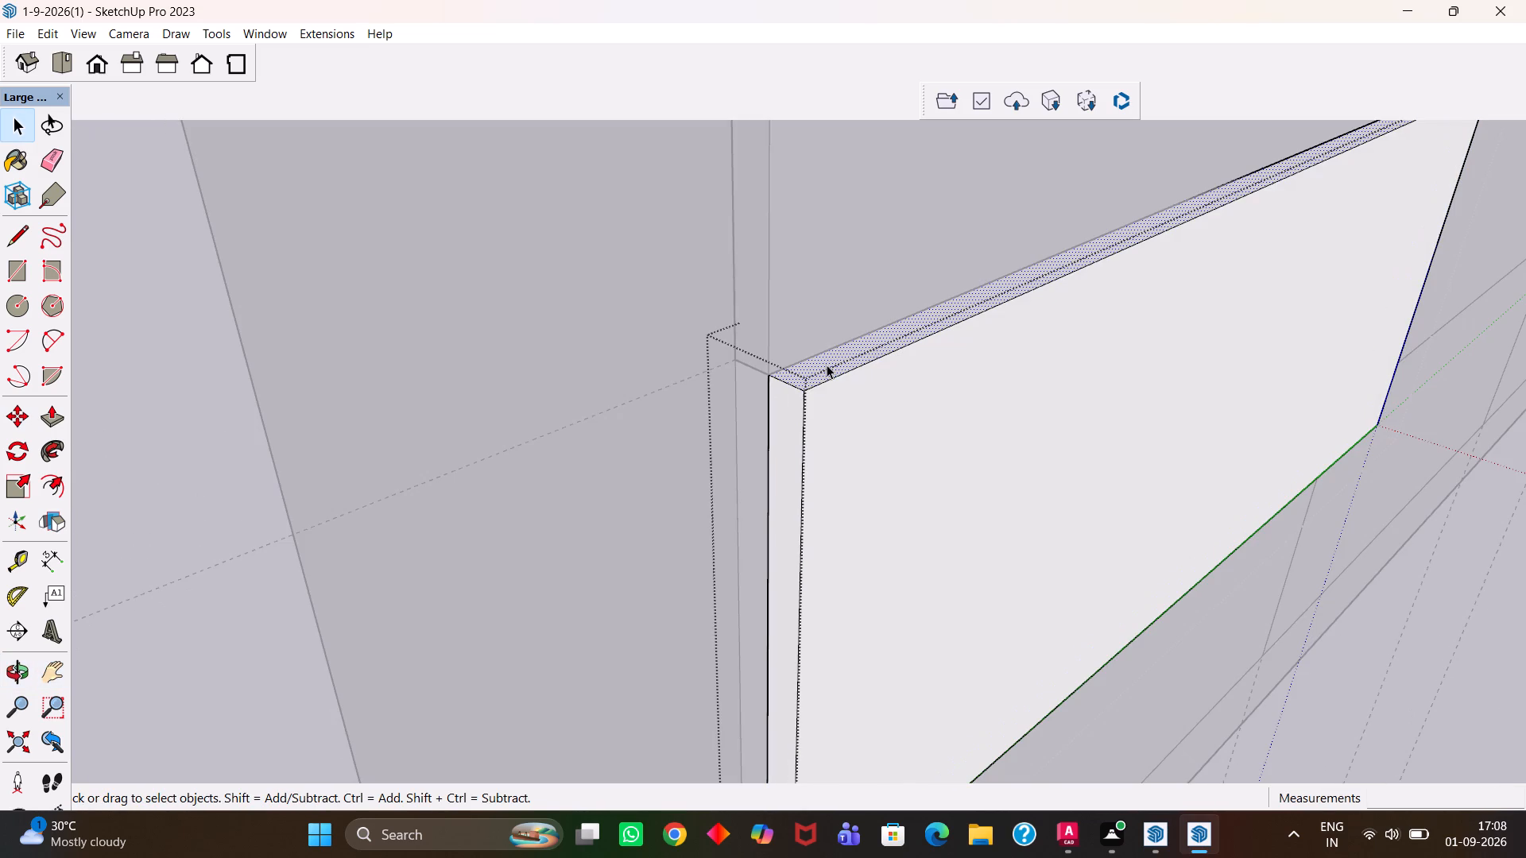
pyautogui.press('p')
pyautogui.click(827, 365)
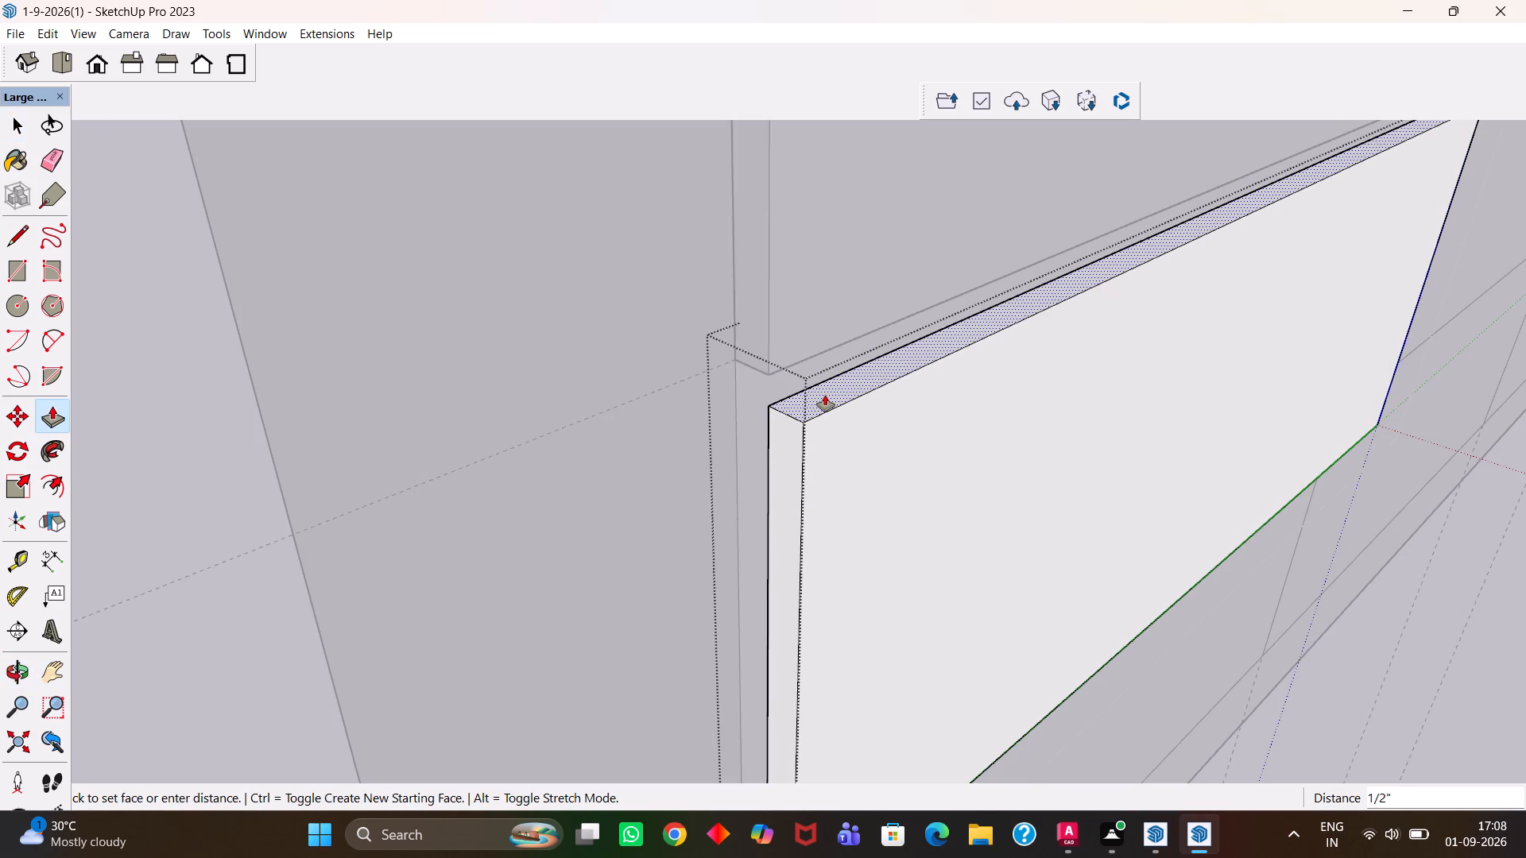
pyautogui.write('5mm')
pyautogui.press('Return')
pyautogui.scroll(-2, 825, 396)
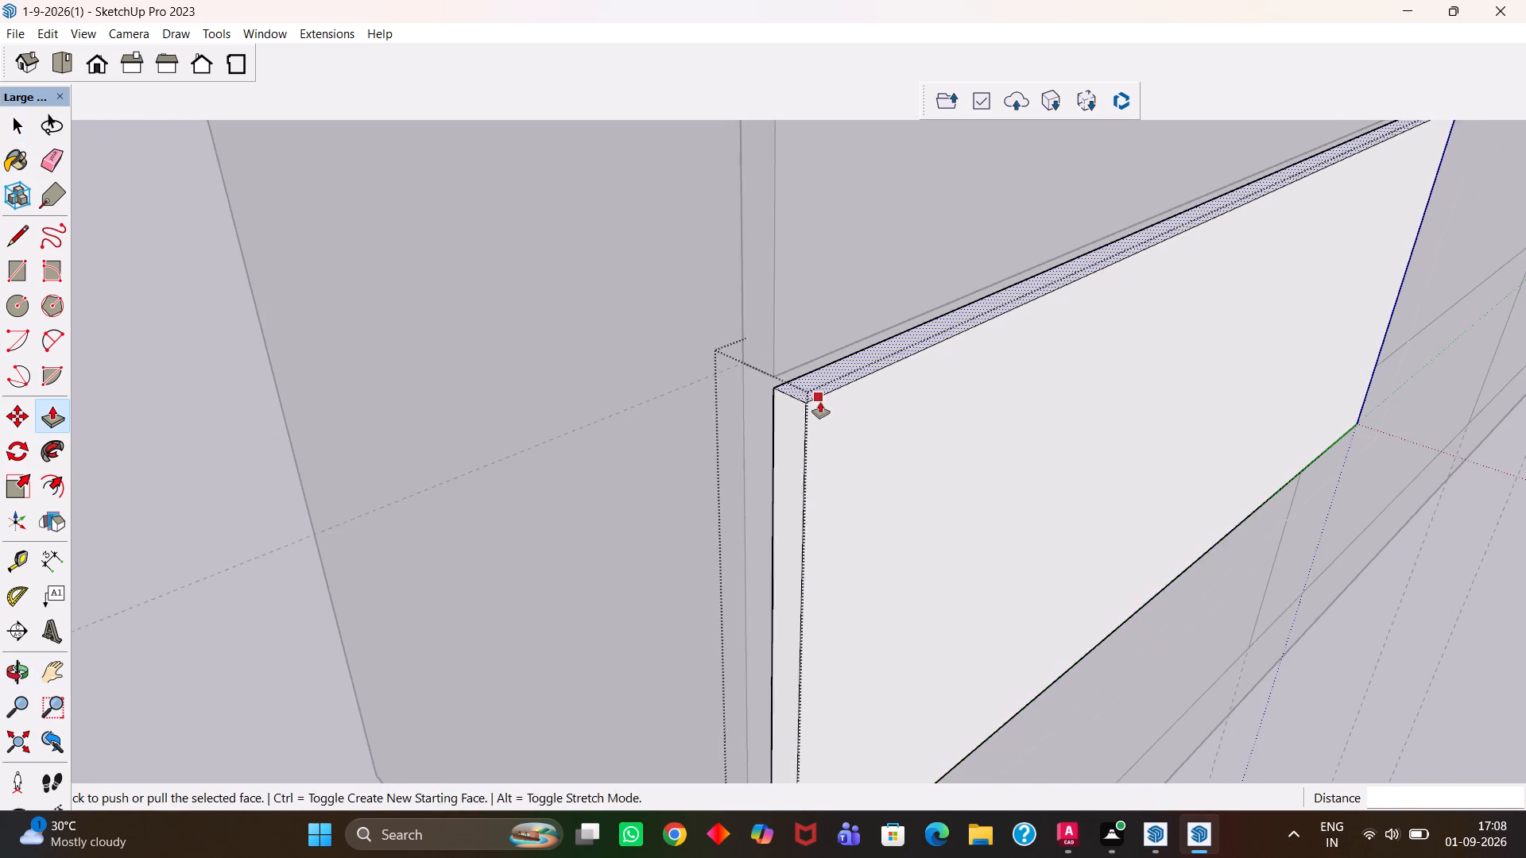
pyautogui.scroll(-3, 820, 402)
pyautogui.press('space')
pyautogui.click(1137, 703)
# Align the upper drawer front's top back corner with the shutter panel's bottom back corner, and lower it 5 mm.
pyautogui.click(828, 416)
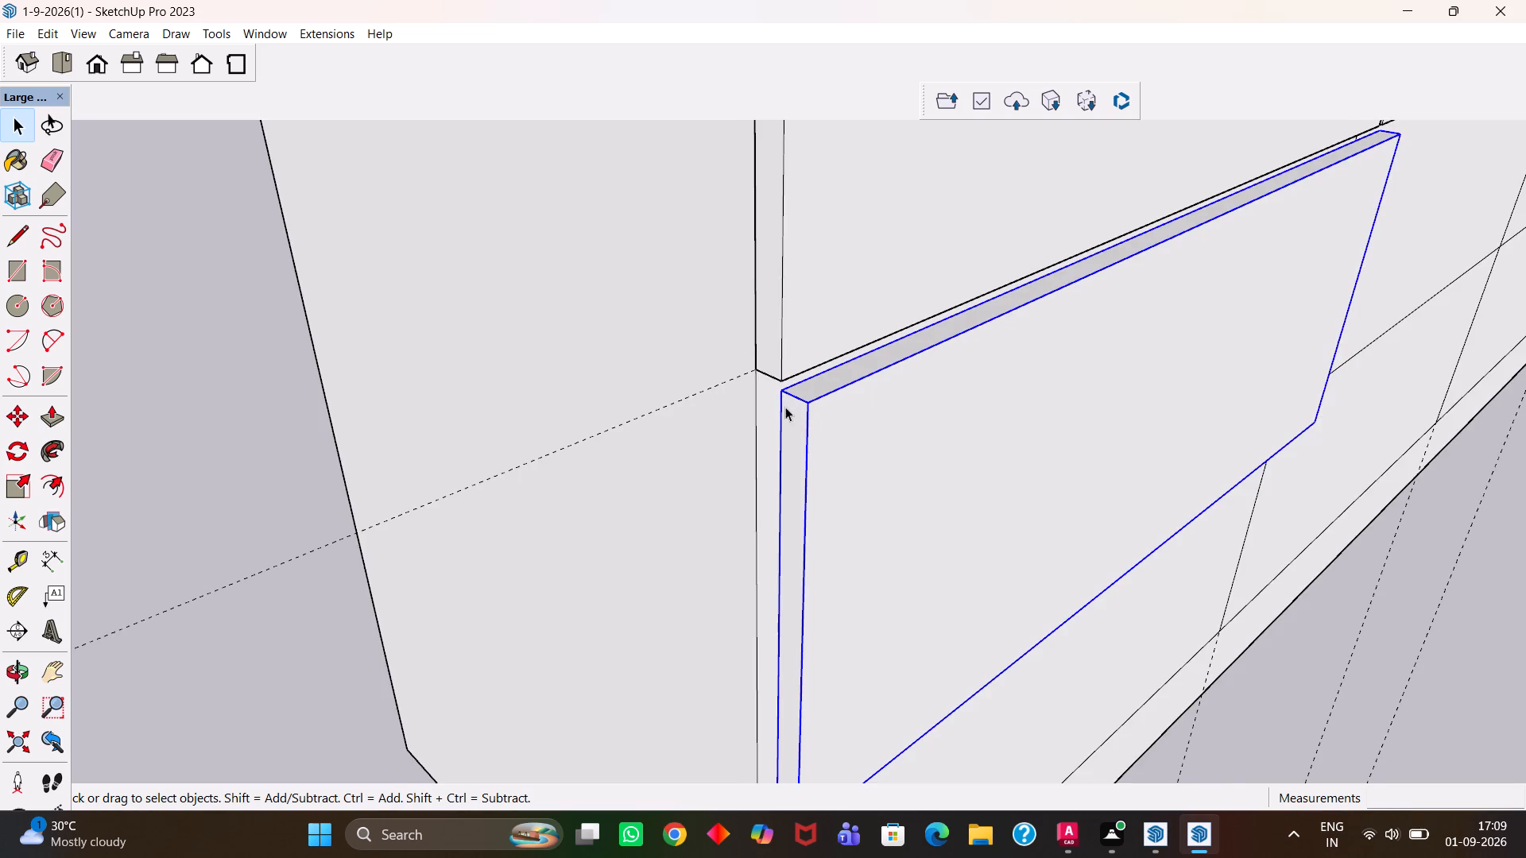
pyautogui.middleClick(785, 407)
pyautogui.scroll(3, 785, 407)
pyautogui.press('m')
pyautogui.click(782, 387)
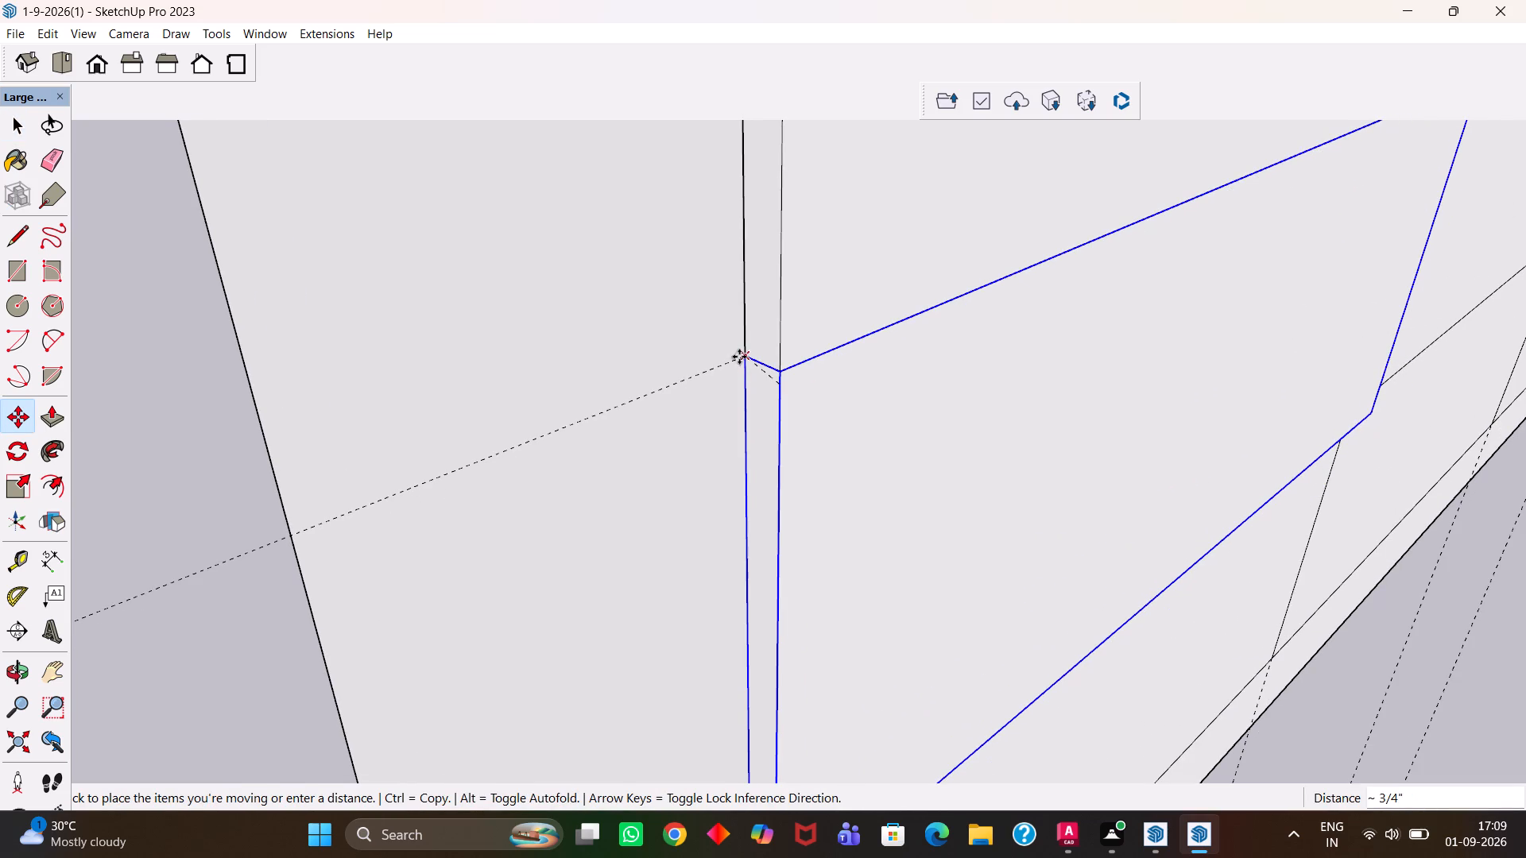
pyautogui.click(739, 357)
pyautogui.click(743, 358)
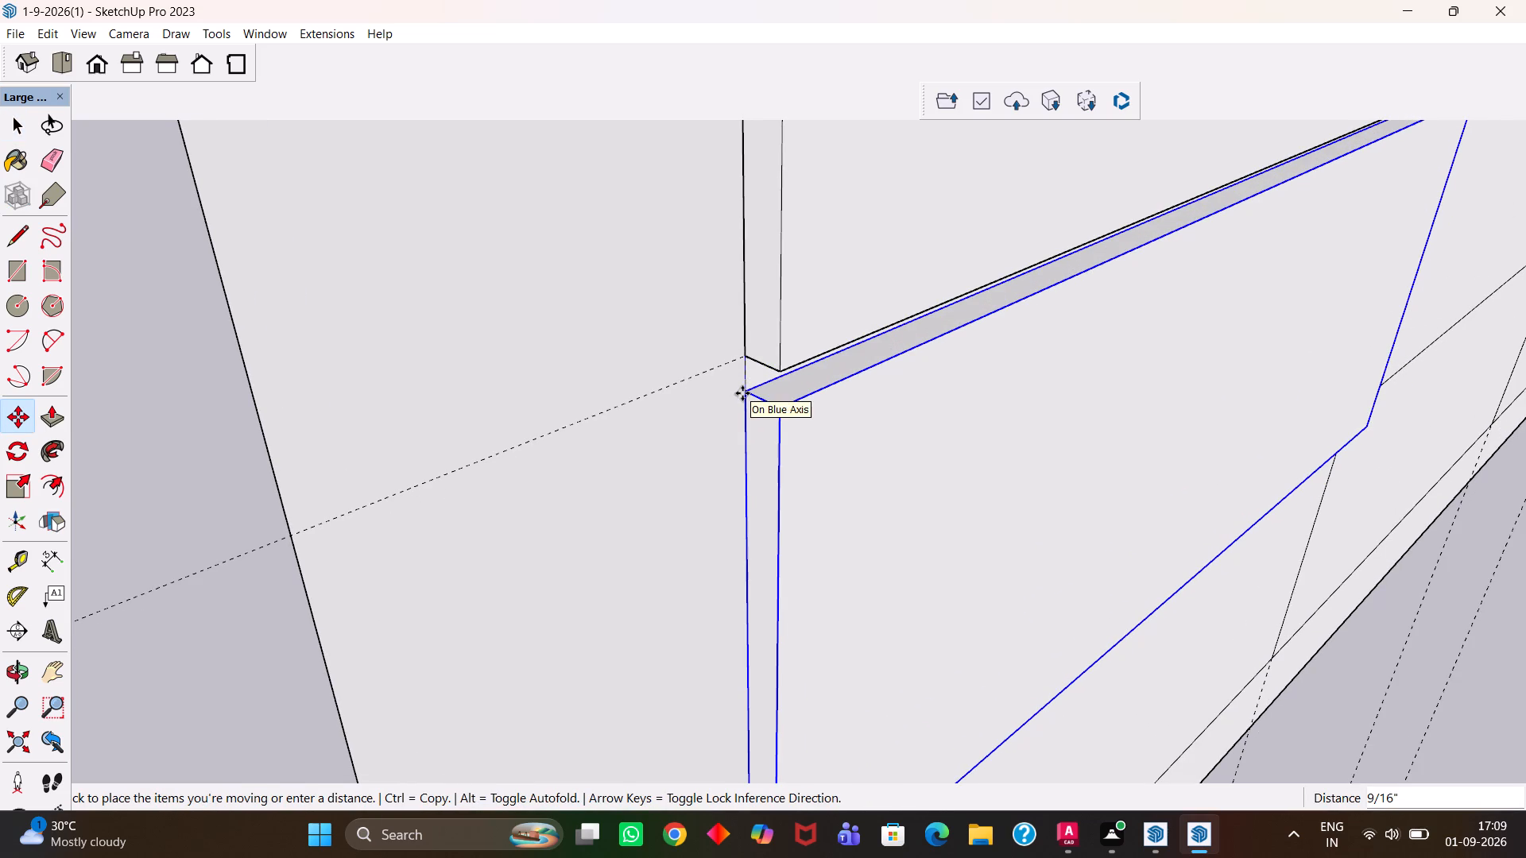
pyautogui.press('5')
pyautogui.write('mm')
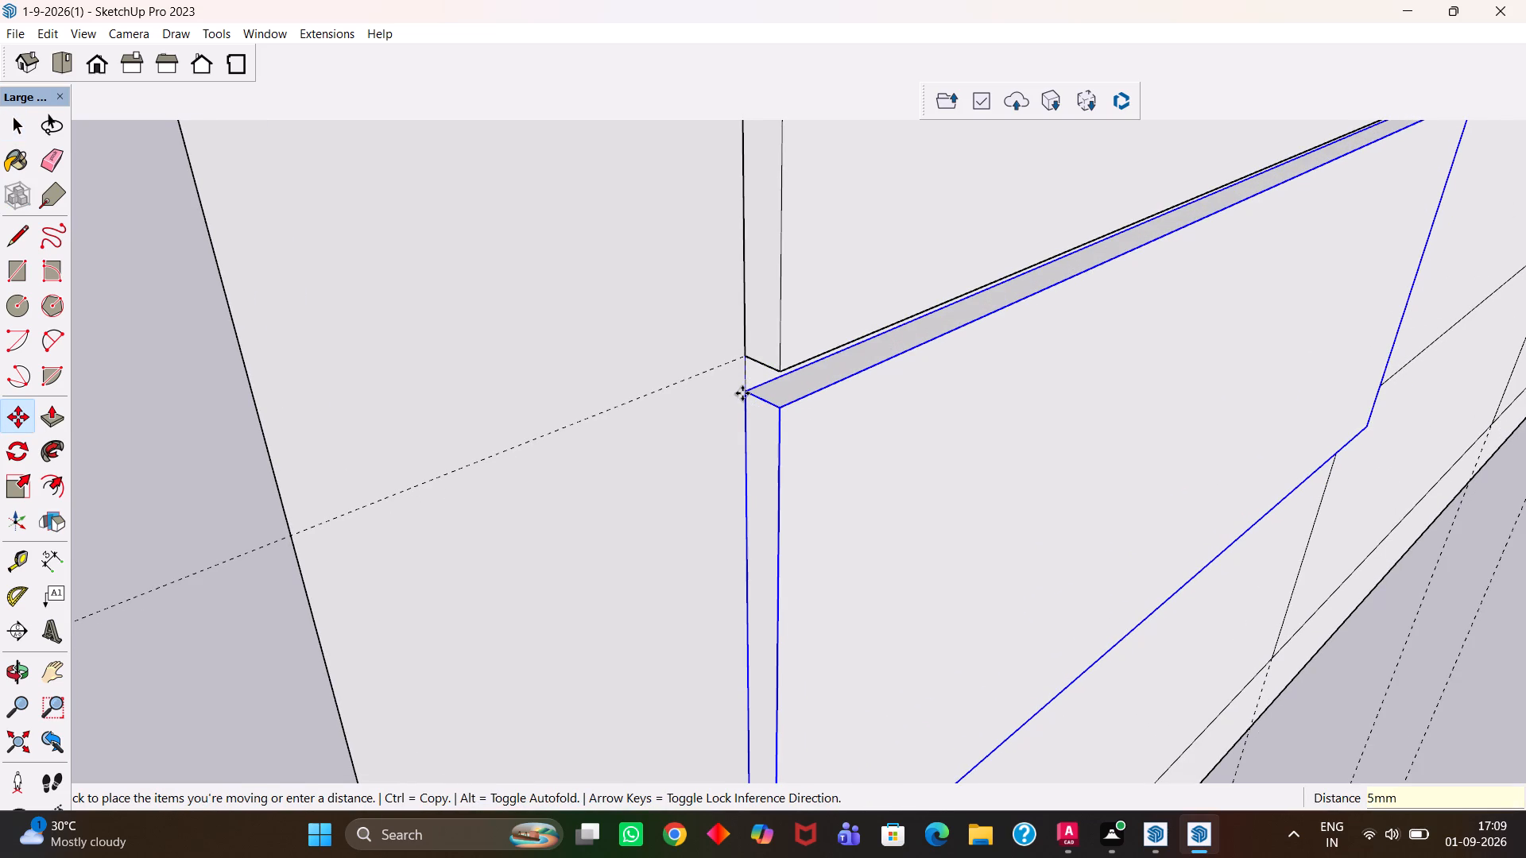
pyautogui.press('Return')
# Copy the upper drawer front down to the lower drawer's guide line at the block's corner, and lower the copy 5 mm.
pyautogui.press('h')
pyautogui.scroll(-13, 742, 393)
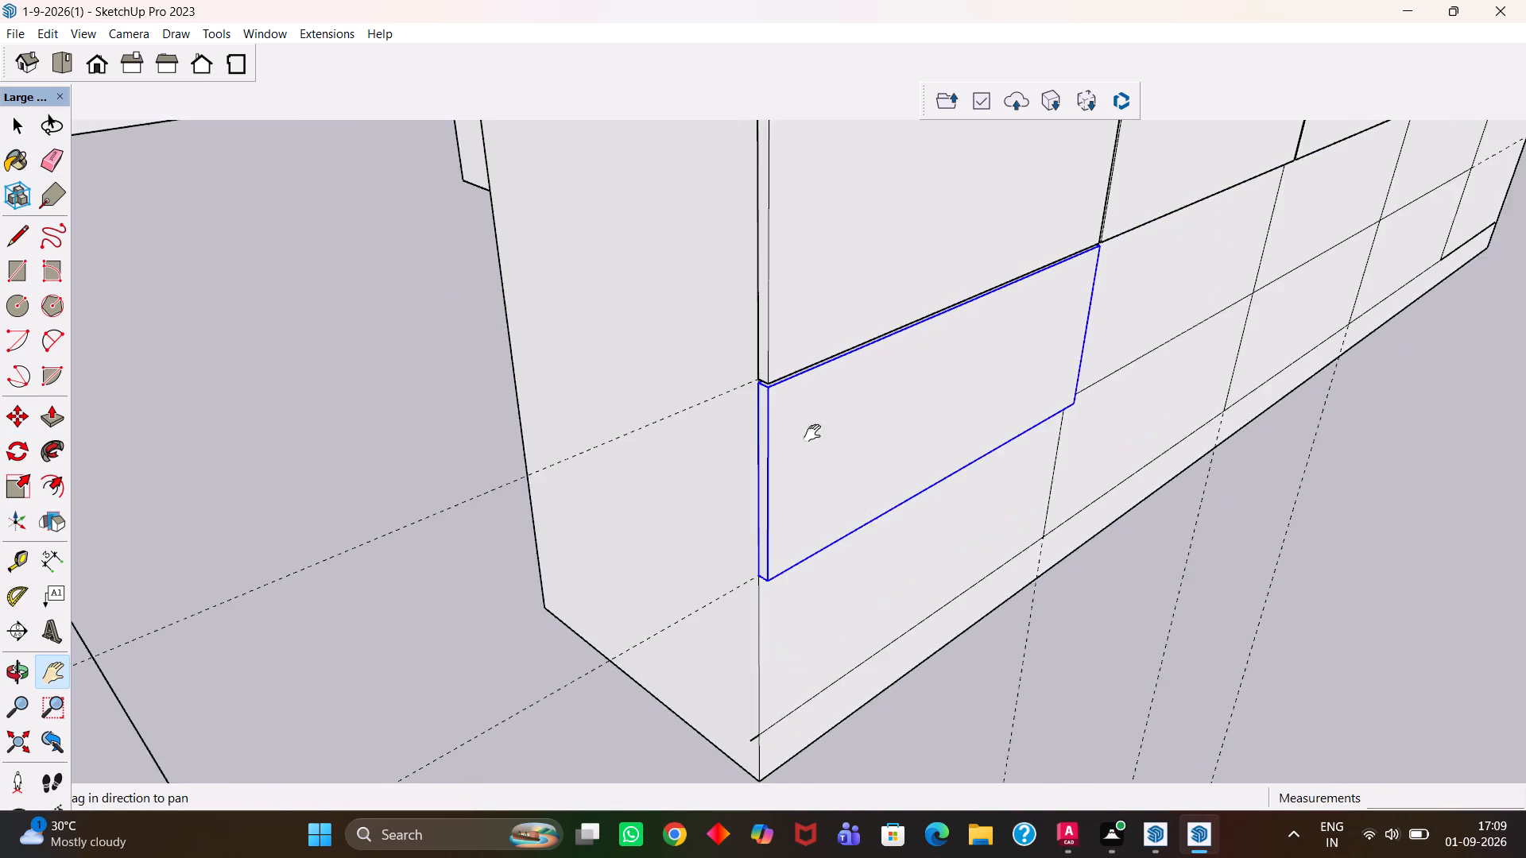
pyautogui.scroll(1, 857, 507)
pyautogui.moveTo(857, 509); pyautogui.dragTo(818, 523, button='middle')
pyautogui.press('m')
pyautogui.scroll(1, 780, 477)
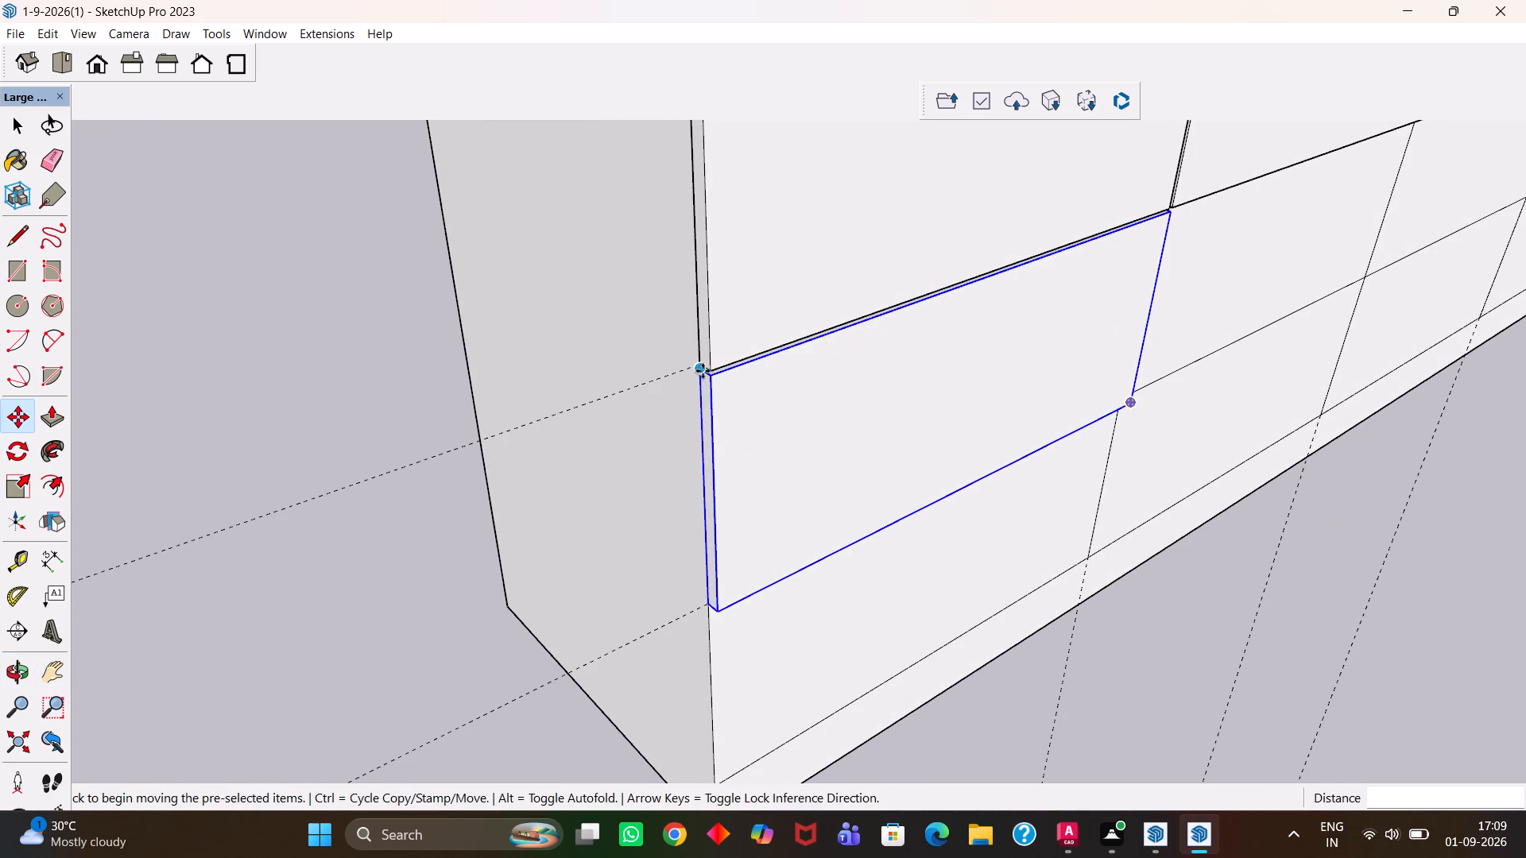
pyautogui.click(702, 371)
pyautogui.scroll(6, 709, 603)
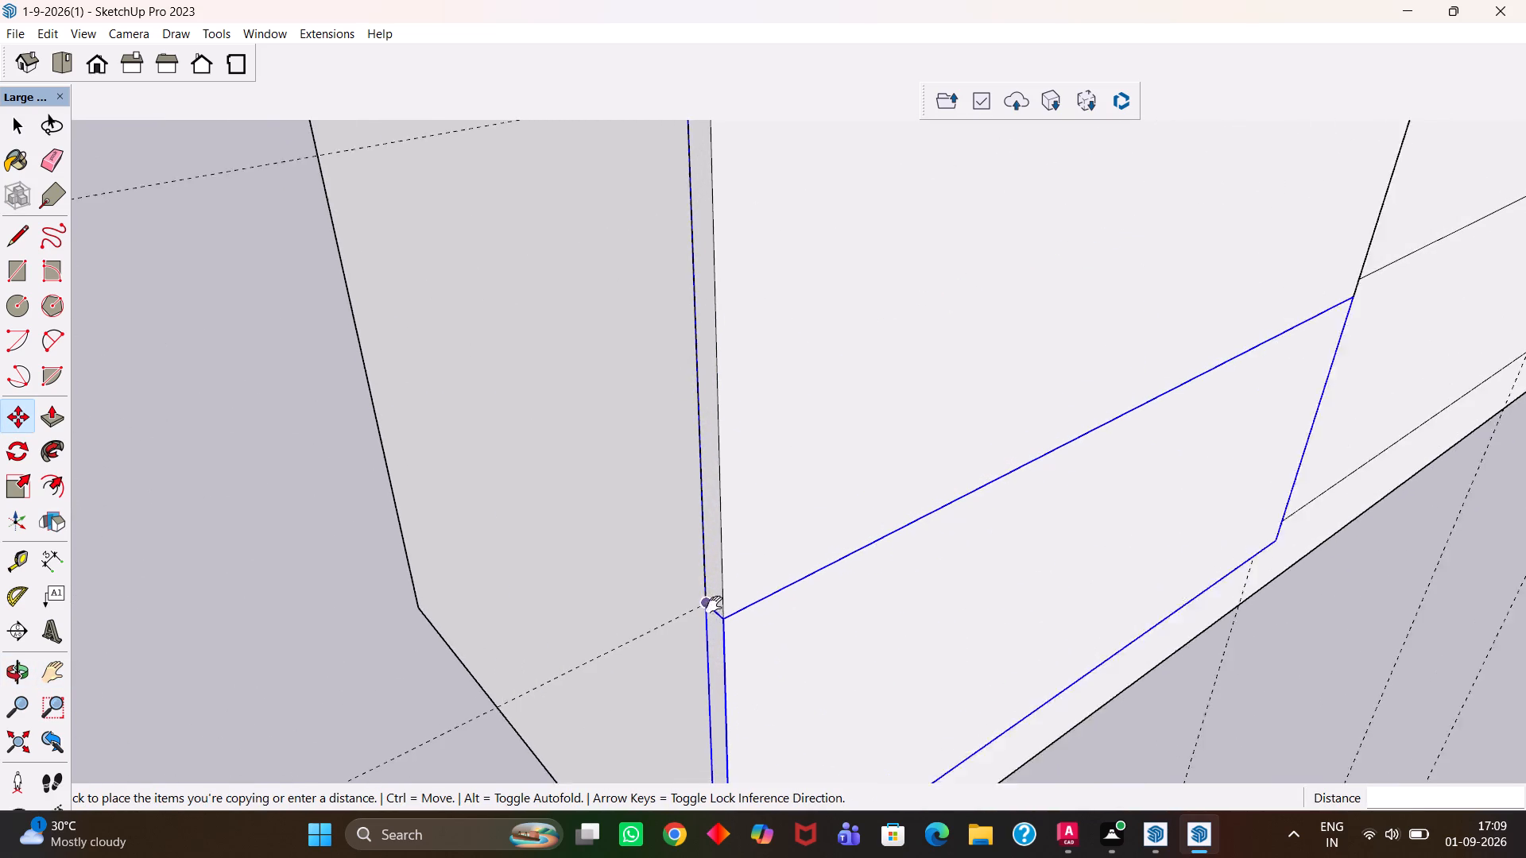
pyautogui.press('h')
pyautogui.scroll(1, 714, 605)
pyautogui.moveTo(716, 609); pyautogui.dragTo(718, 377)
pyautogui.scroll(2, 718, 376)
pyautogui.press('Escape')
pyautogui.click(698, 377)
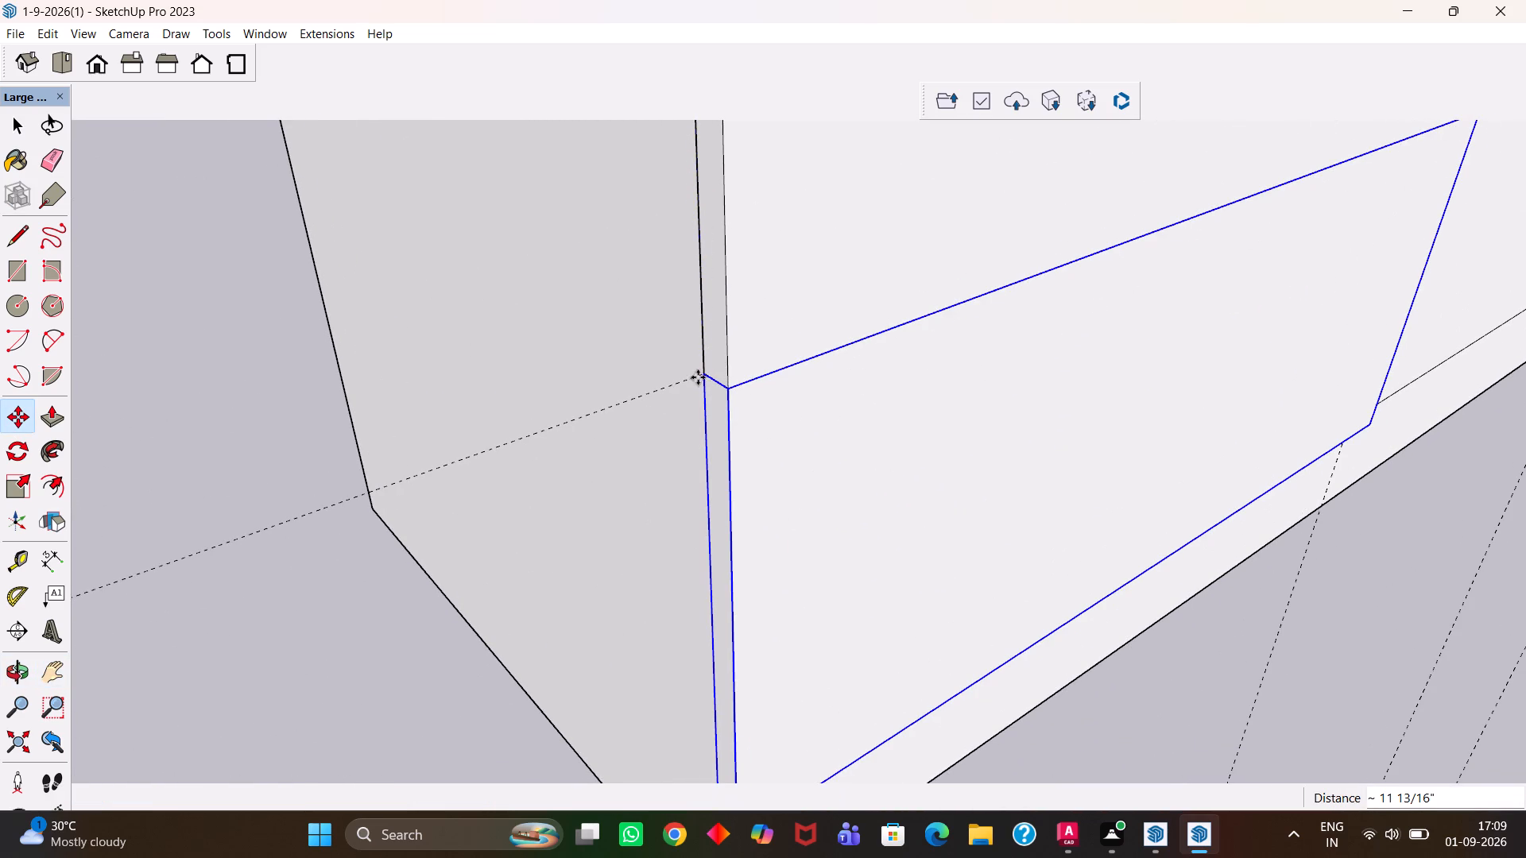
pyautogui.click(703, 374)
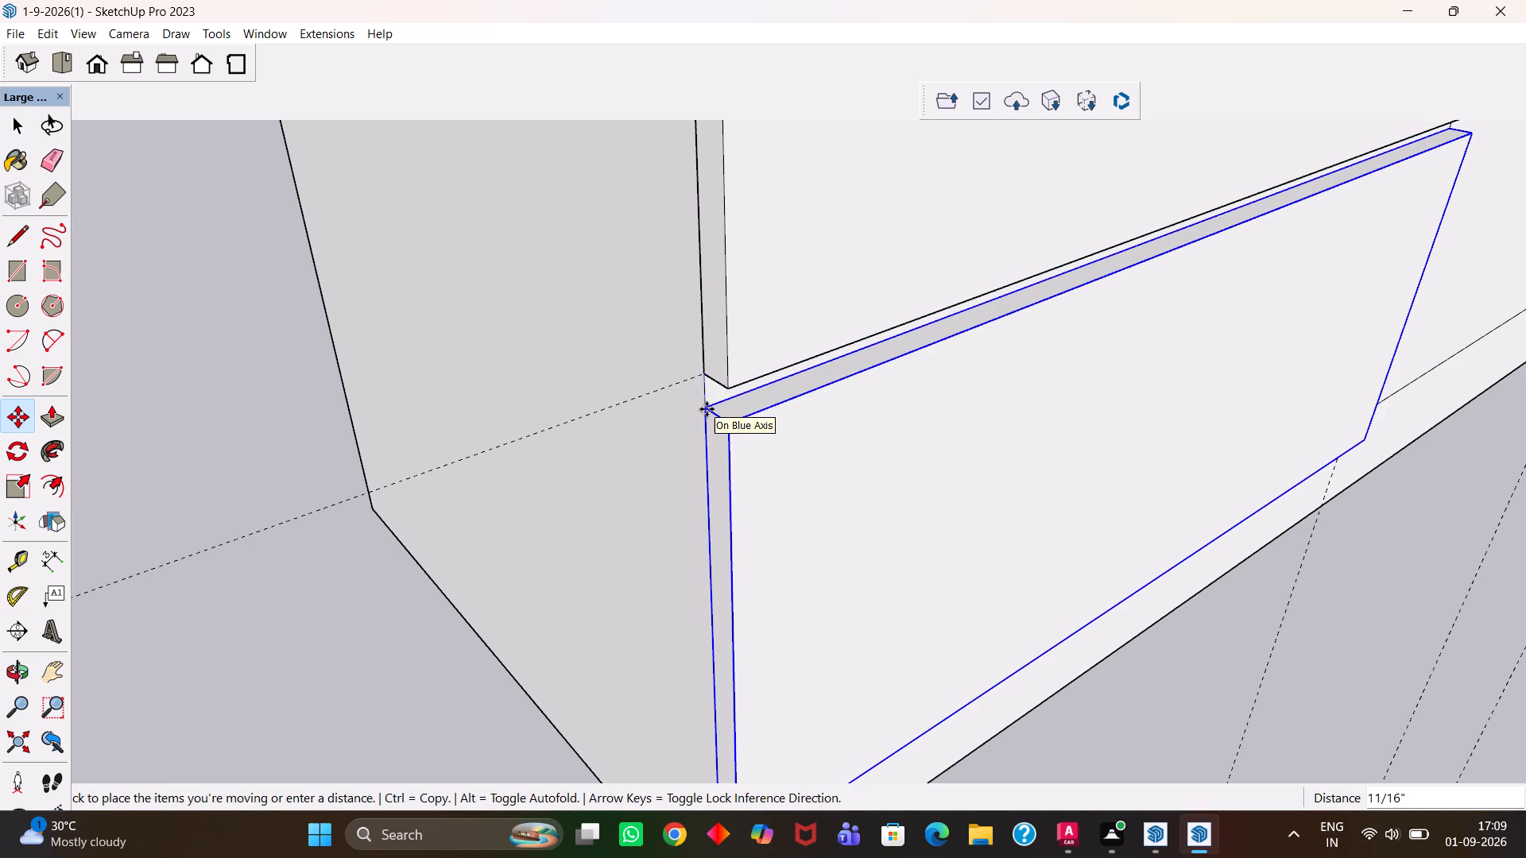
pyautogui.write('5mm')
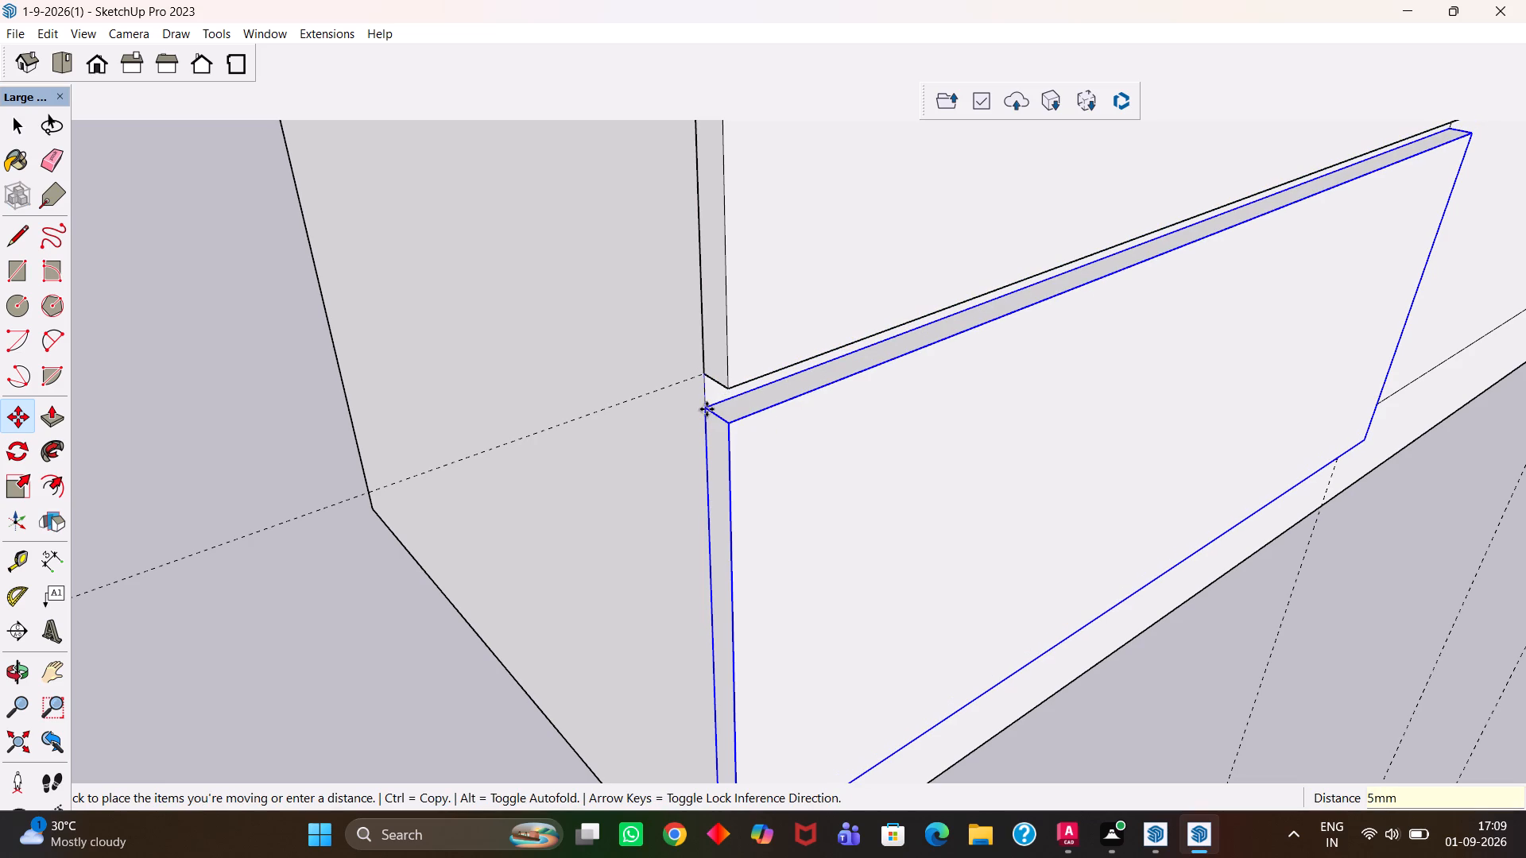
pyautogui.press('Return')
# Examine how the lower drawer front's bottom edge meets the skirting line at the wardrobe block's end.
pyautogui.press('h')
pyautogui.scroll(-5, 713, 423)
pyautogui.moveTo(837, 566); pyautogui.dragTo(784, 517, button='middle')
pyautogui.scroll(1, 823, 558)
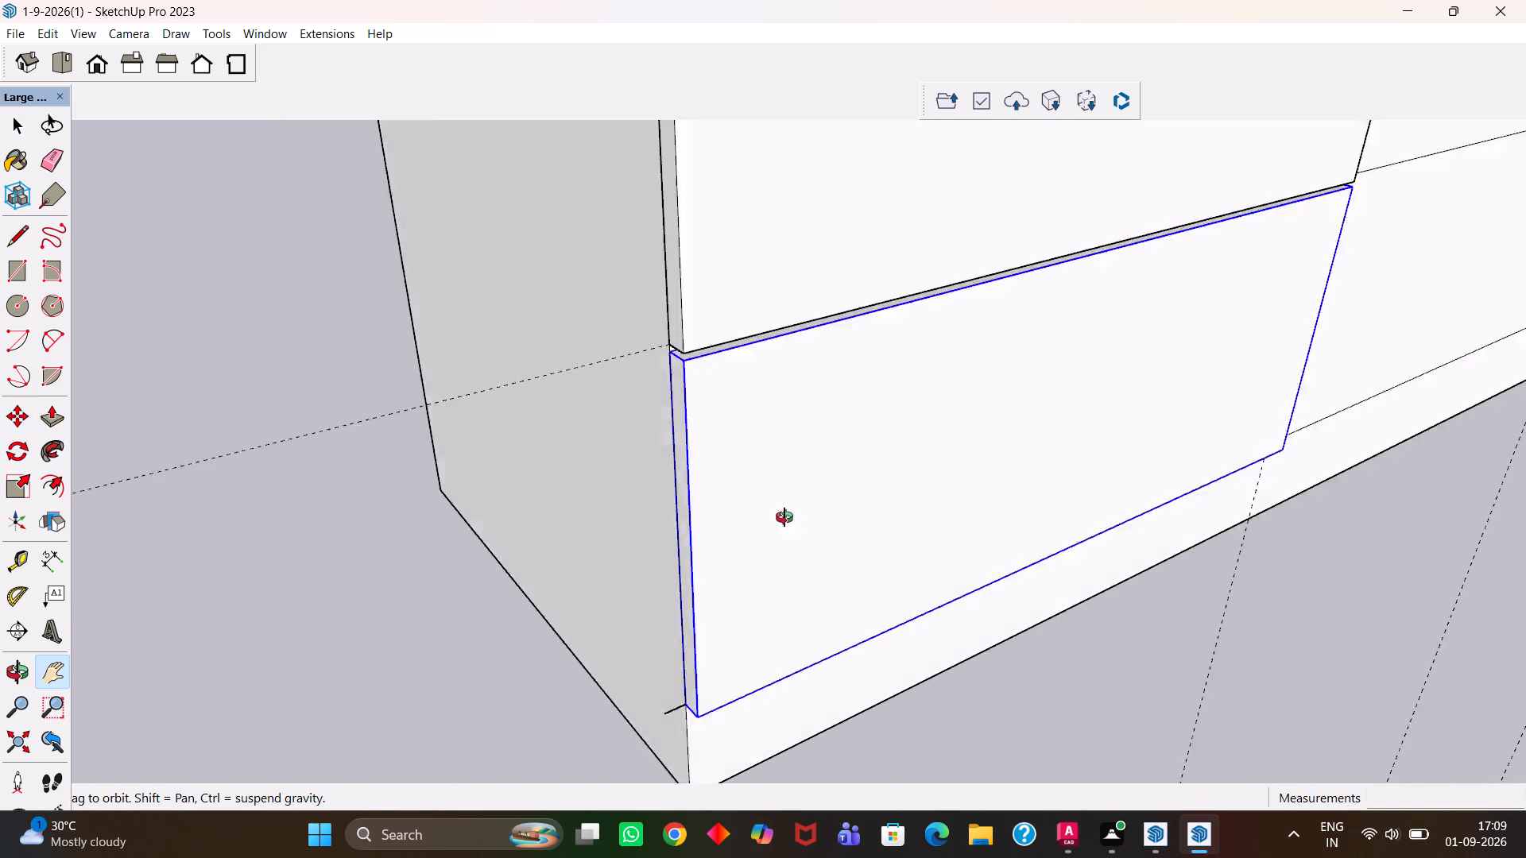
pyautogui.moveTo(784, 517); pyautogui.dragTo(899, 230, button='middle')
pyautogui.scroll(3, 742, 454)
pyautogui.moveTo(776, 466); pyautogui.dragTo(630, 493, button='middle')
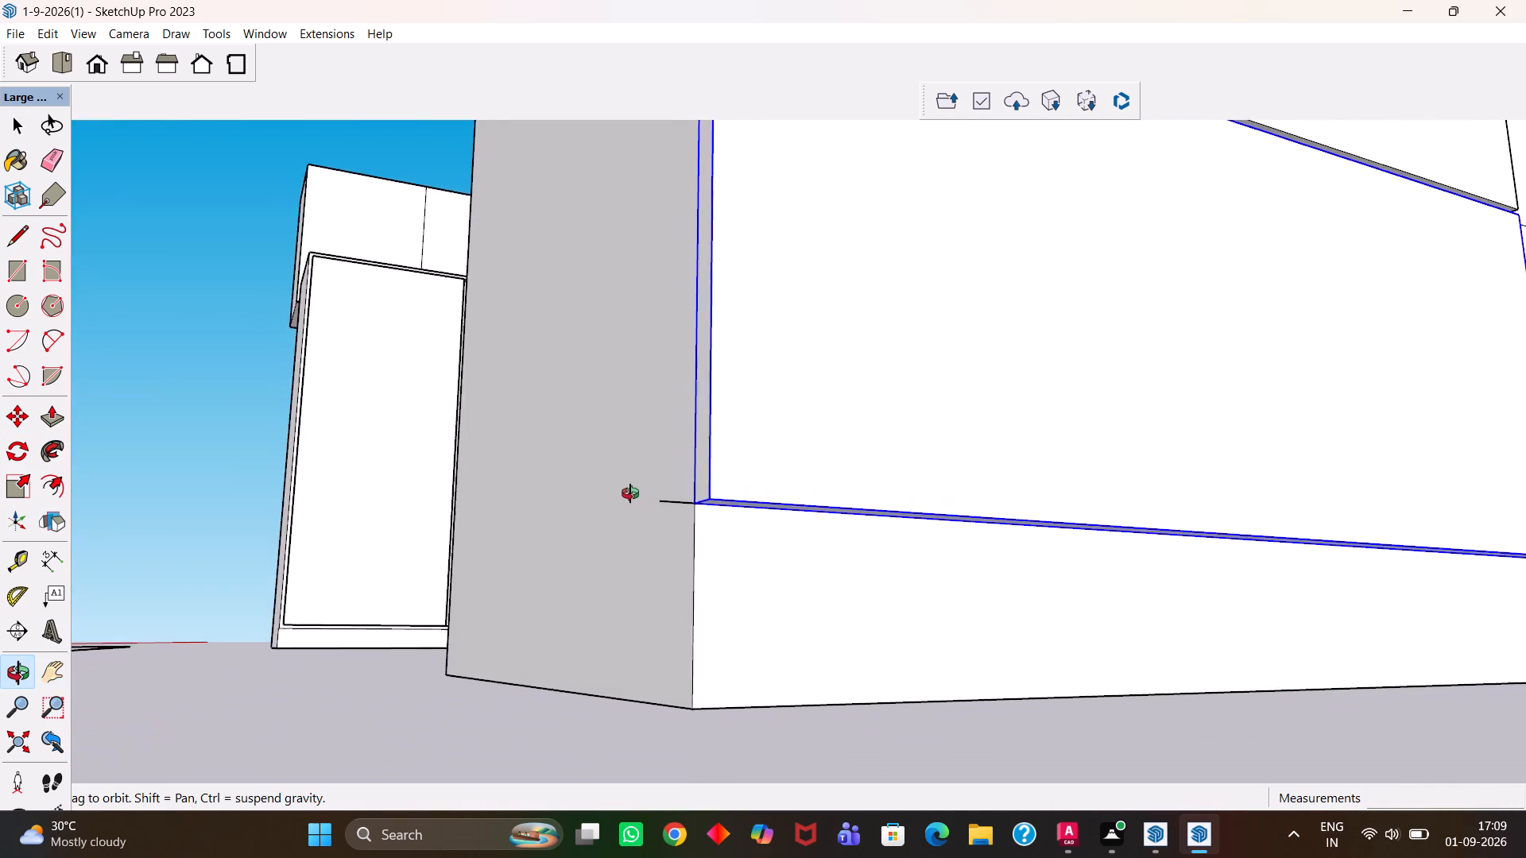
pyautogui.moveTo(630, 493); pyautogui.dragTo(628, 496, button='middle')
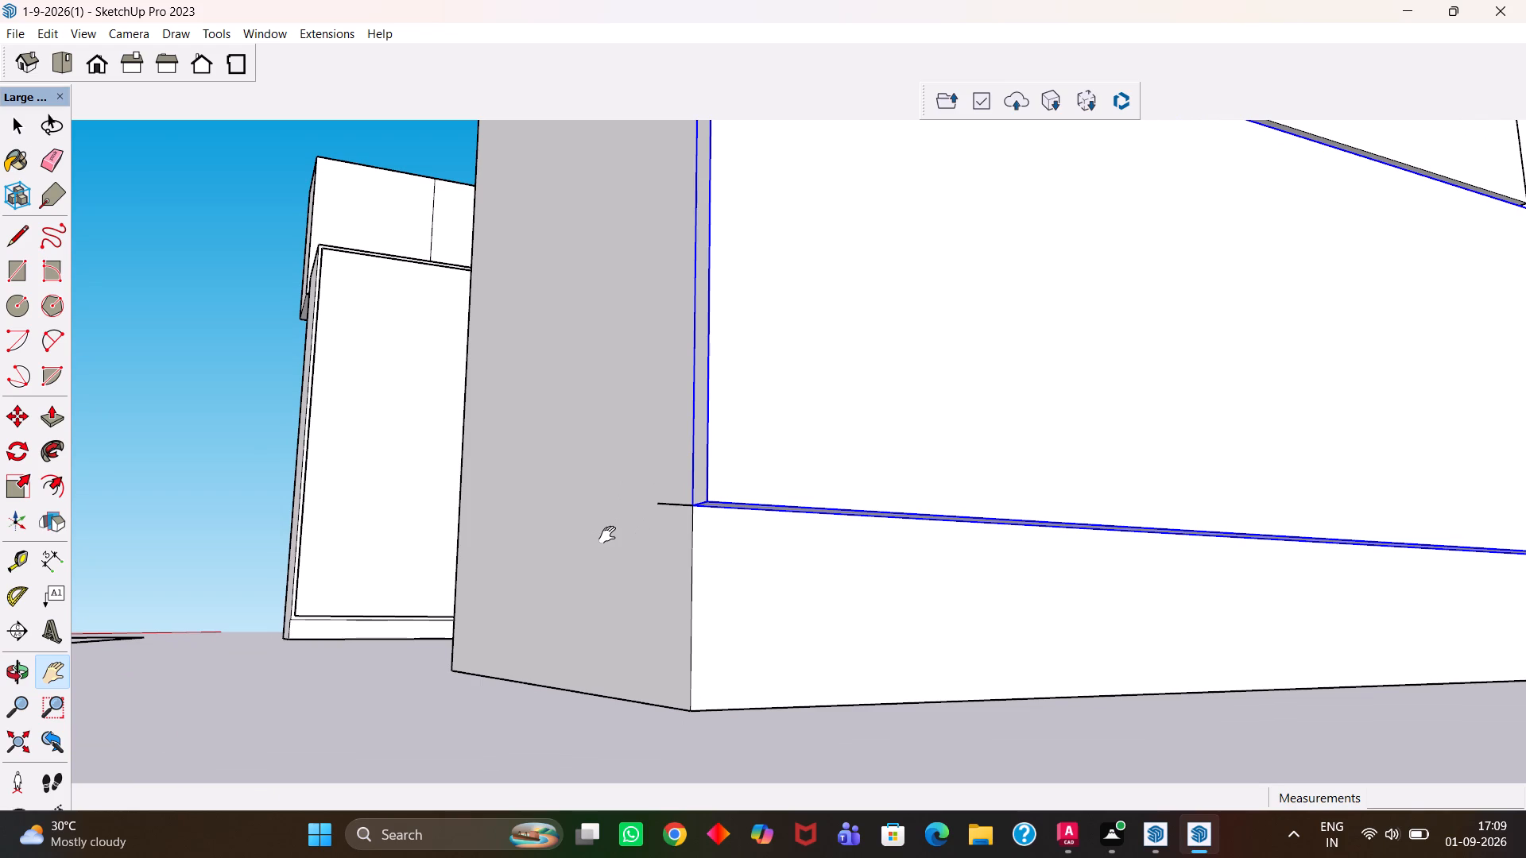
pyautogui.scroll(-1, 606, 537)
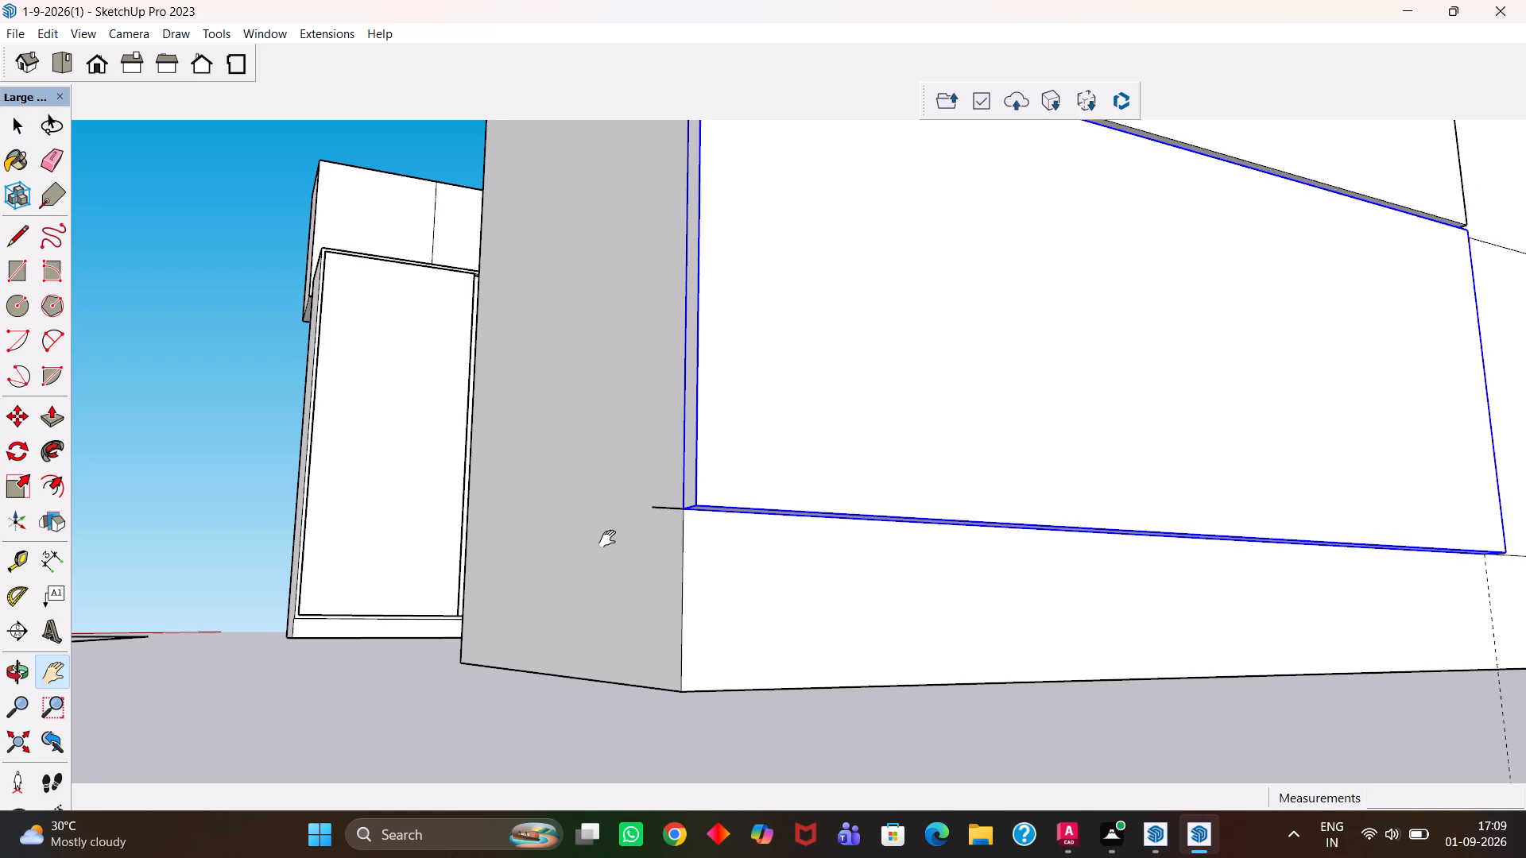
pyautogui.scroll(-2, 607, 539)
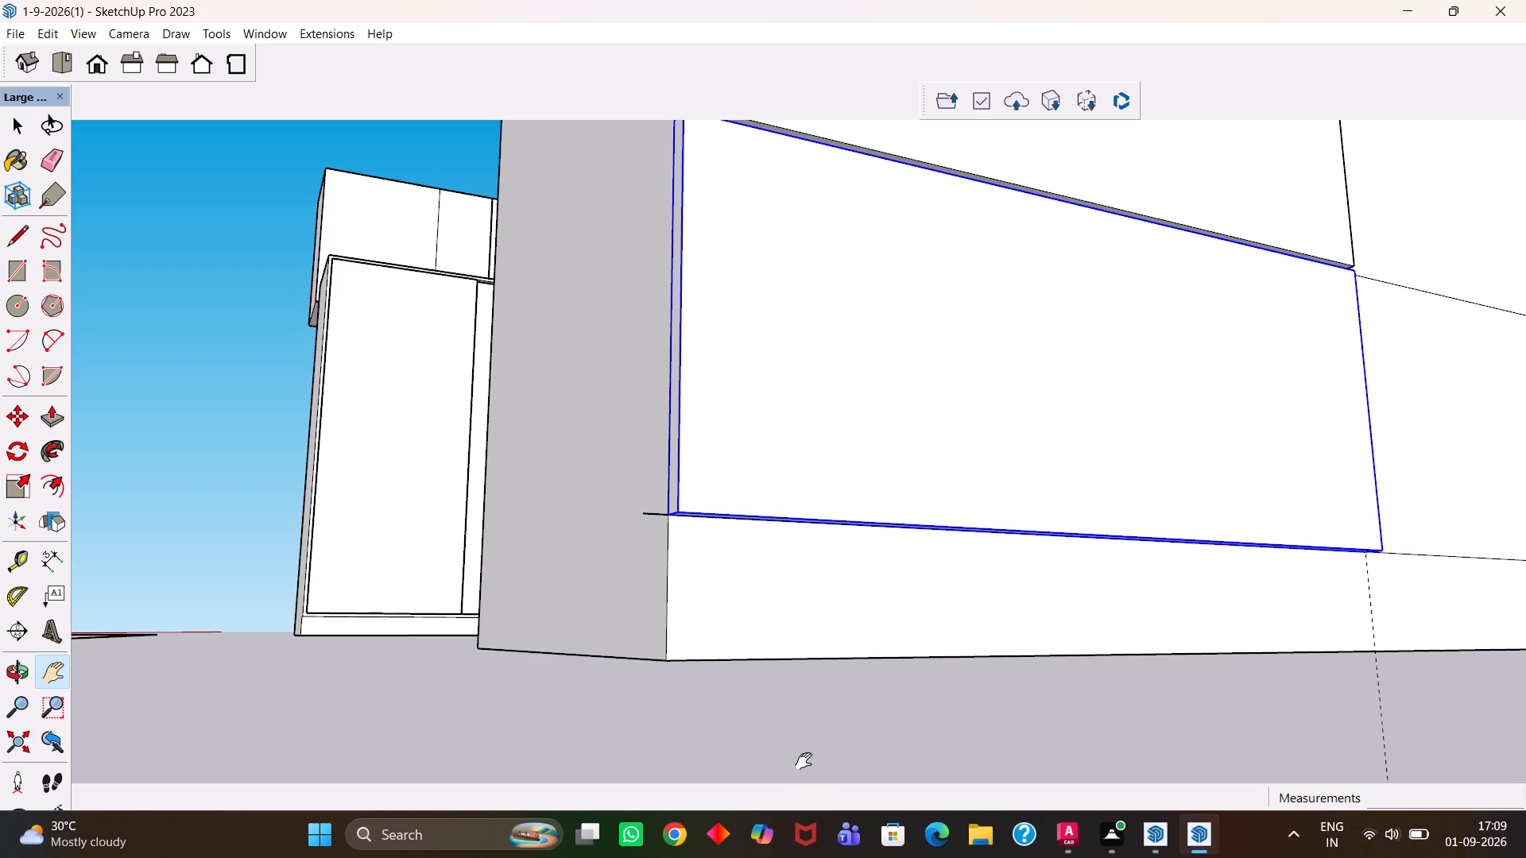
# Push the lower drawer front's end face beside the second bay inward 5 mm with Push/Pull.
pyautogui.press('h')
pyautogui.scroll(-9, 661, 704)
pyautogui.scroll(1, 777, 443)
pyautogui.scroll(-6, 777, 444)
pyautogui.moveTo(997, 336); pyautogui.dragTo(974, 355, button='middle')
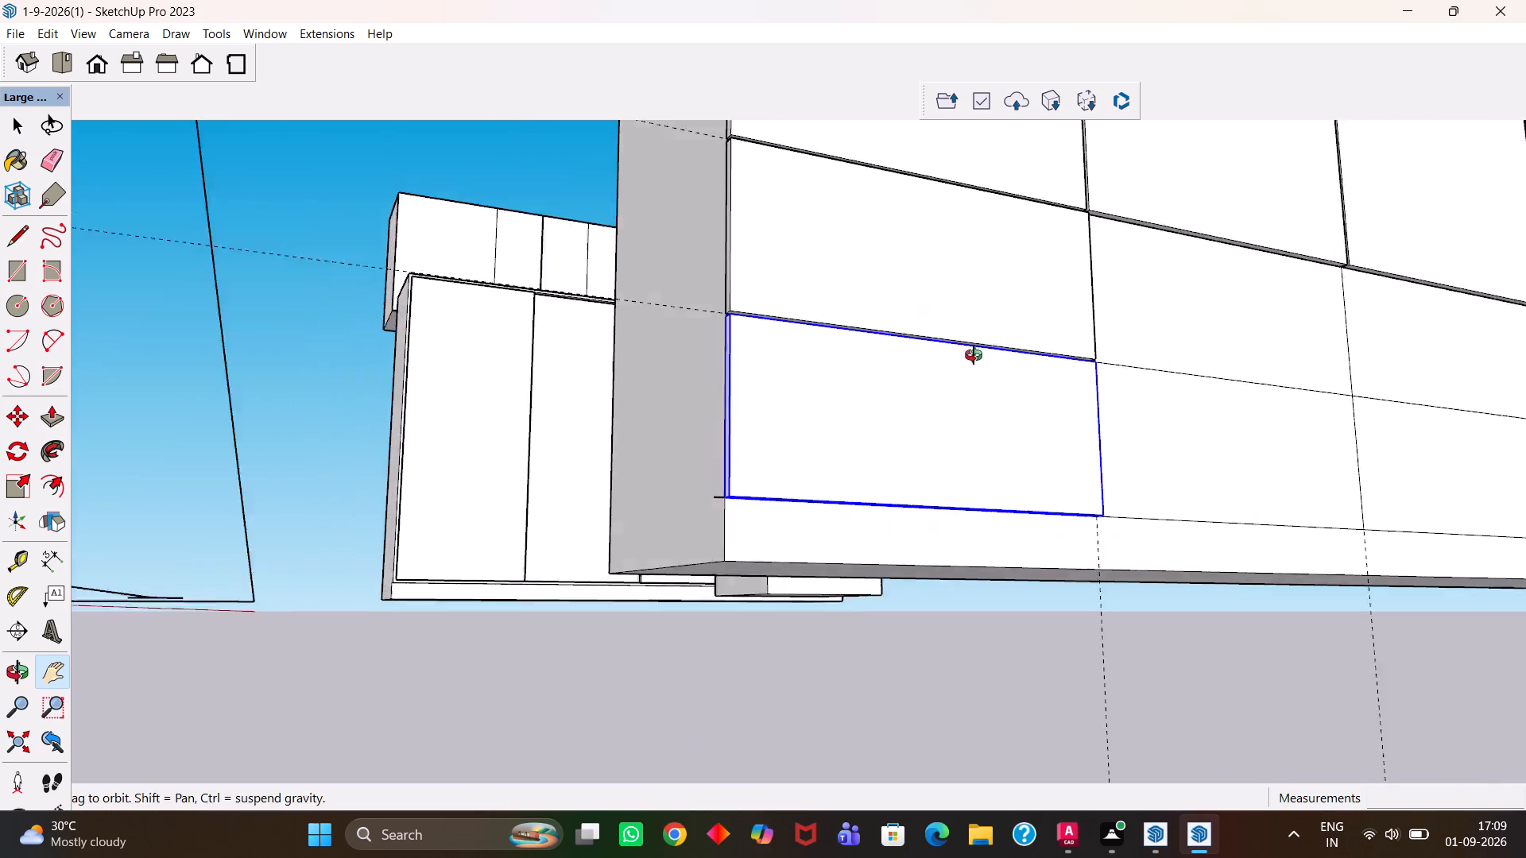
pyautogui.moveTo(974, 355); pyautogui.dragTo(847, 424, button='middle')
pyautogui.moveTo(1016, 357); pyautogui.dragTo(603, 489)
pyautogui.scroll(-4, 597, 489)
pyautogui.moveTo(702, 506); pyautogui.dragTo(296, 526, button='middle')
pyautogui.press('space')
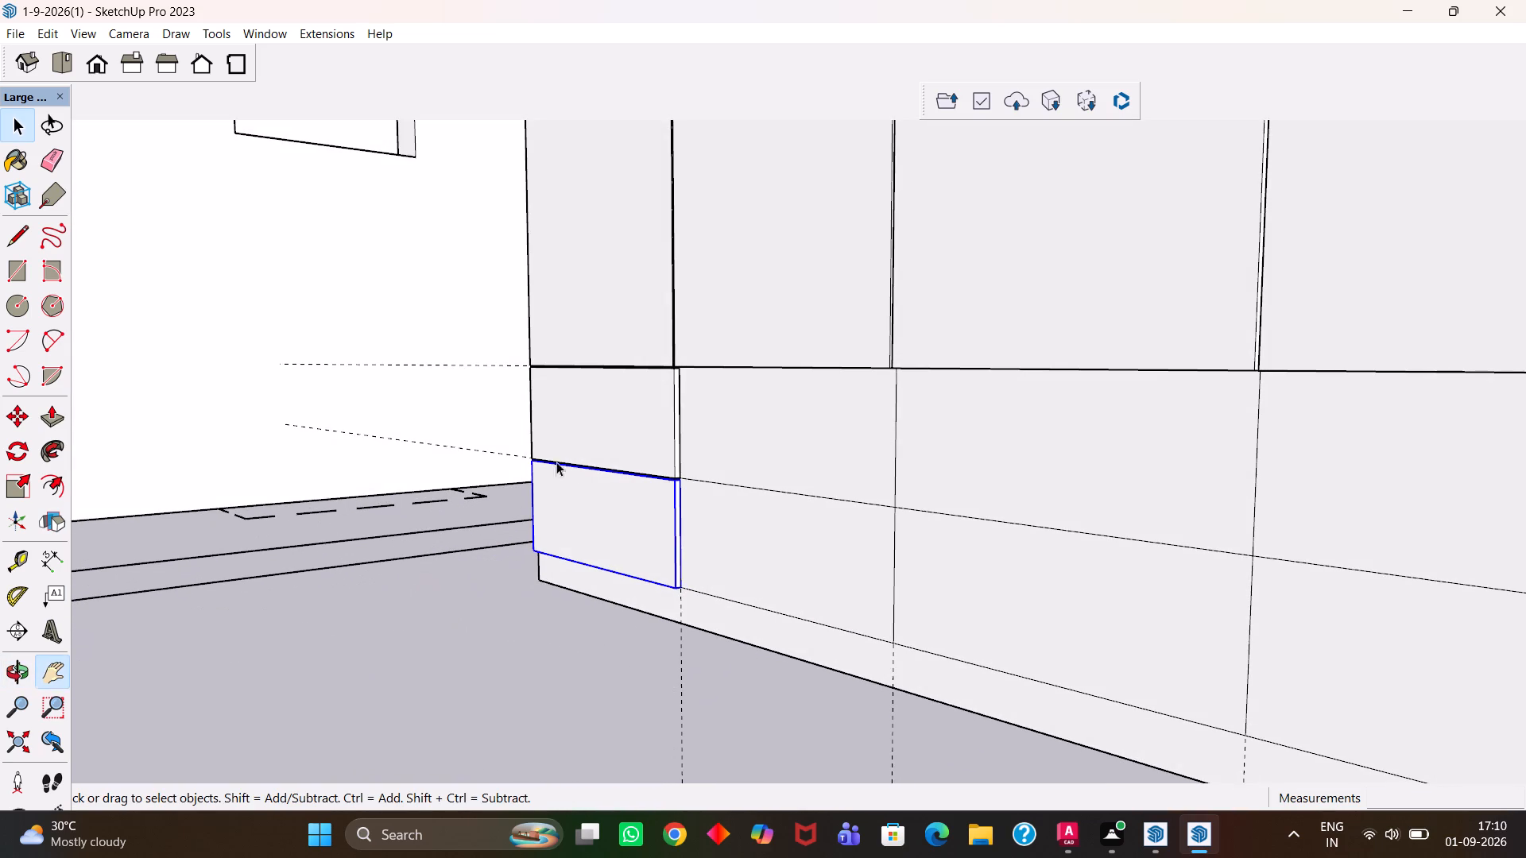
pyautogui.click(635, 434)
pyautogui.keyDown('ctrl'); pyautogui.click(651, 523); pyautogui.keyUp('ctrl')
pyautogui.keyDown('ctrl'); pyautogui.scroll(5, 691, 587); pyautogui.keyUp('ctrl')
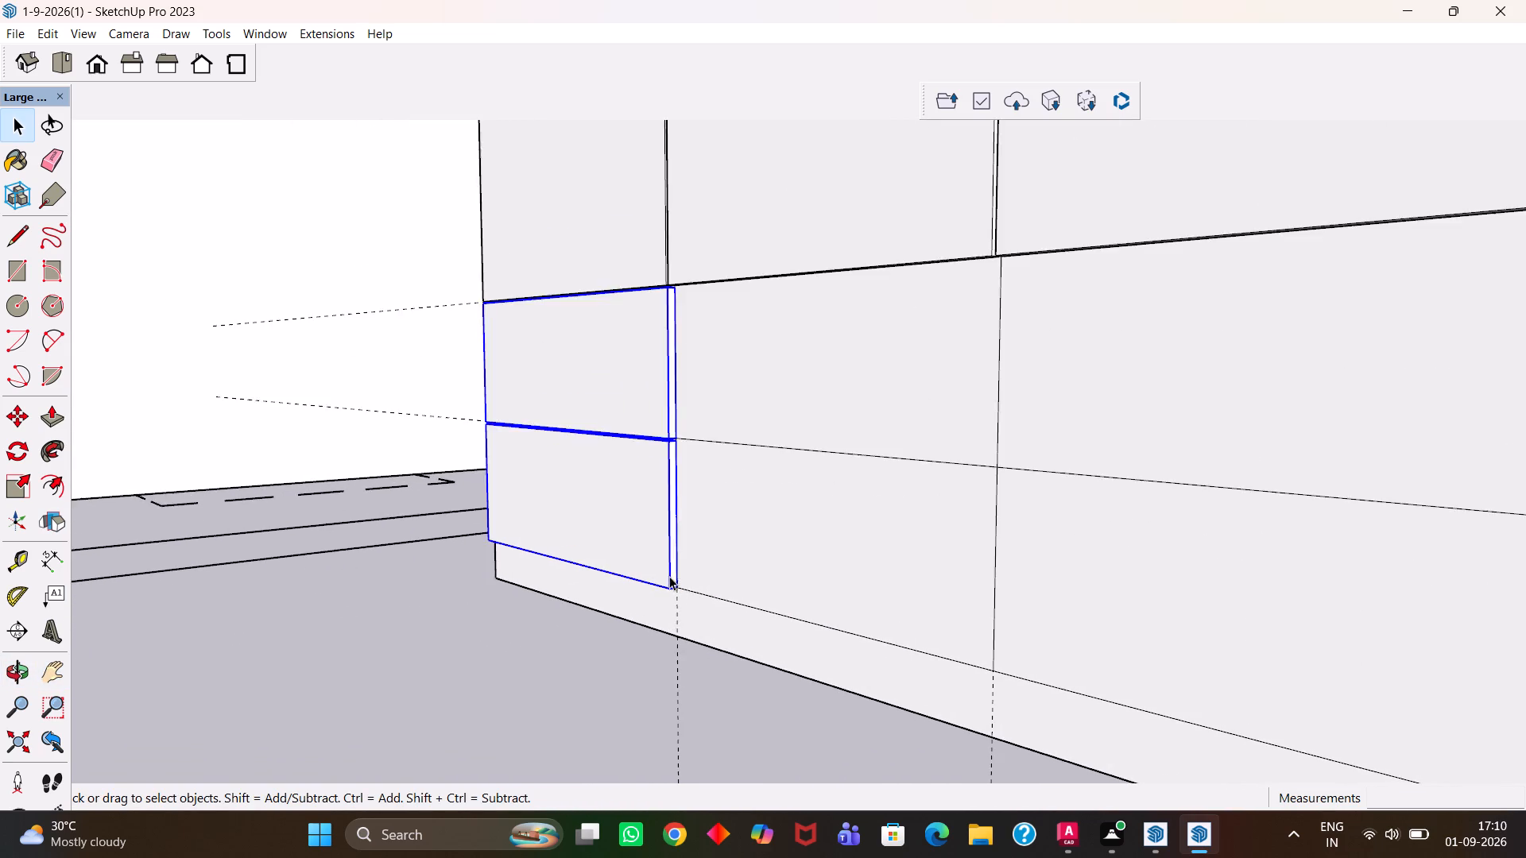
pyautogui.keyDown('ctrl'); pyautogui.scroll(13, 669, 576); pyautogui.keyUp('ctrl')
pyautogui.press('space')
pyautogui.doubleClick(668, 553)
pyautogui.click(667, 538)
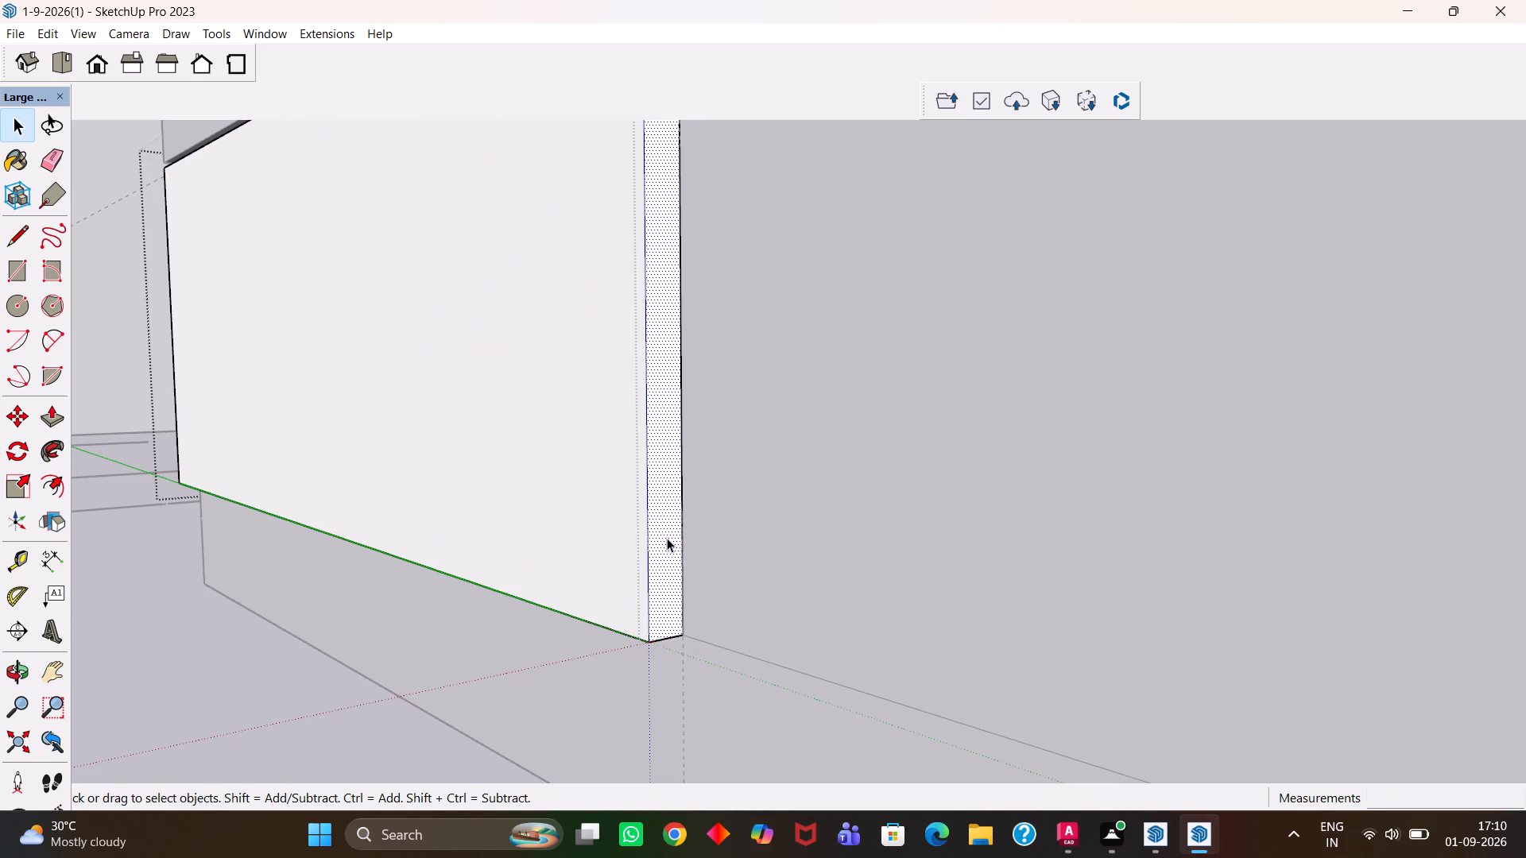
pyautogui.press('p')
pyautogui.click(656, 540)
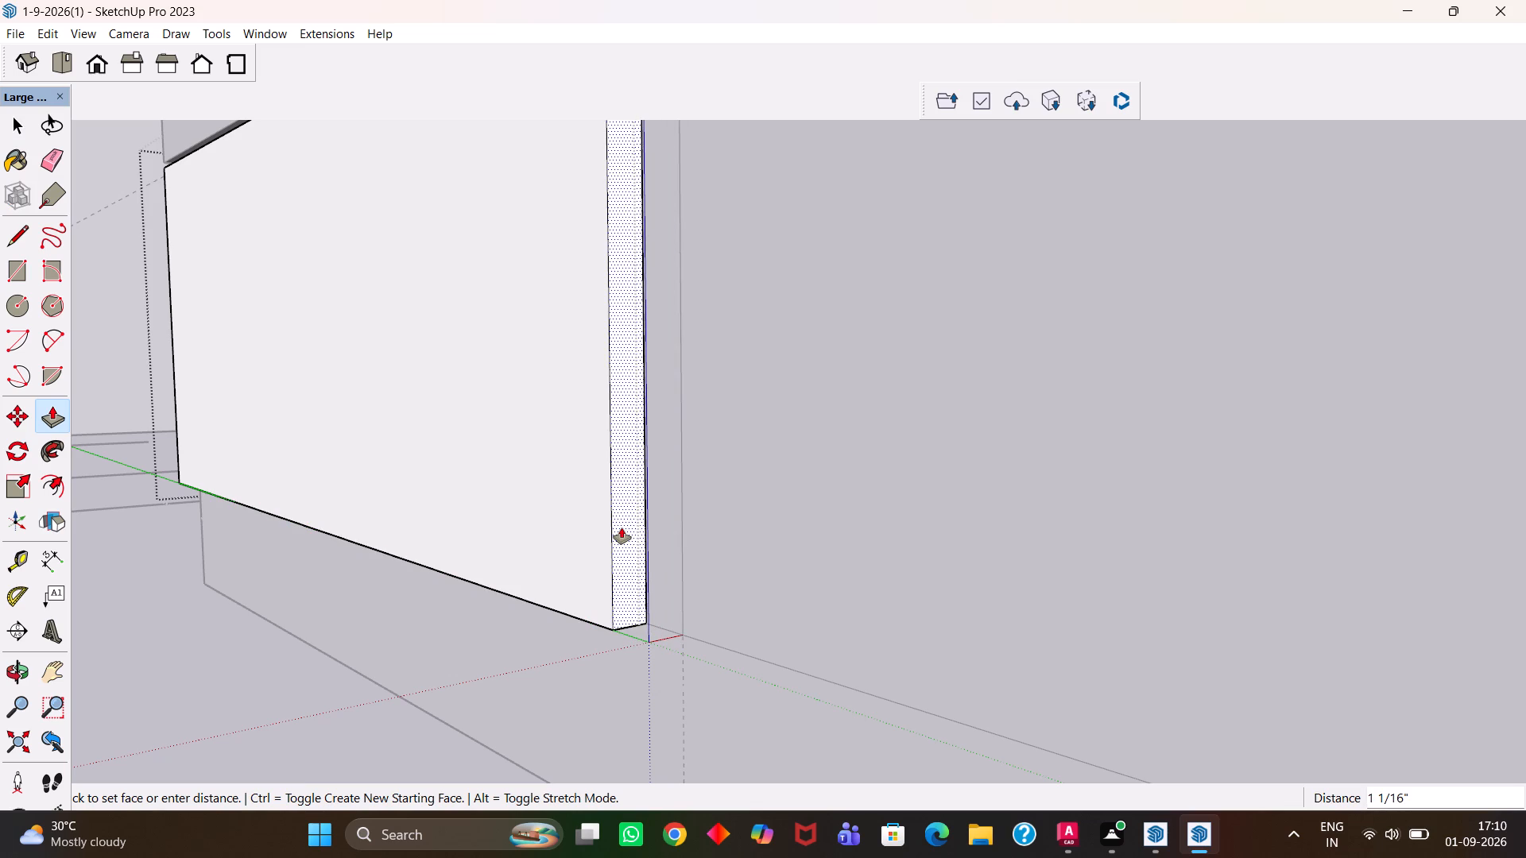
pyautogui.write('5mm')
pyautogui.press('Return')
pyautogui.press('h')
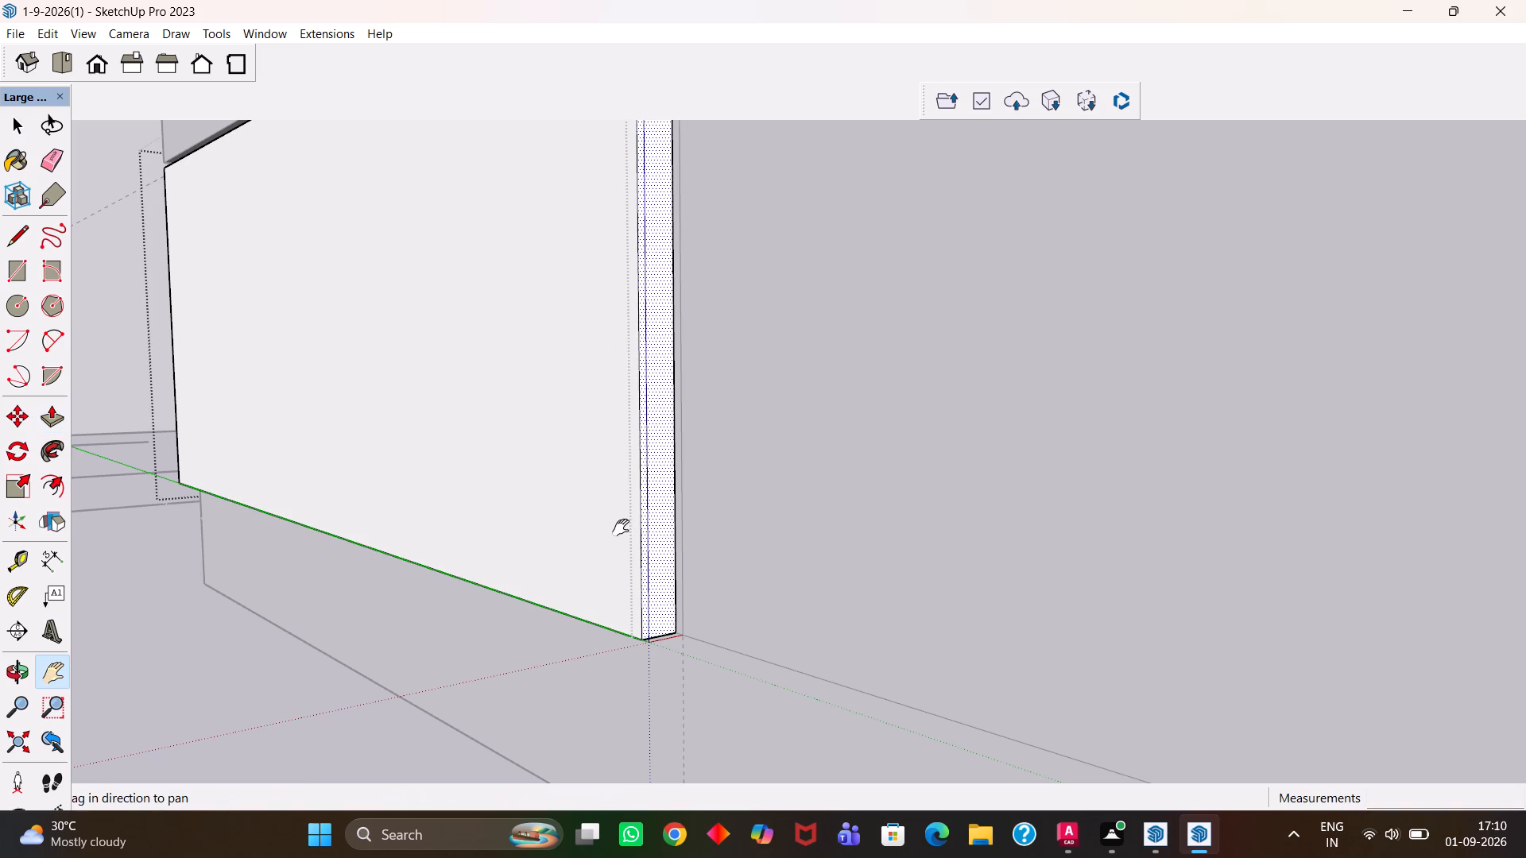
# Push the upper drawer front's end face beside the second bay inward, flush with the lower drawer front's trimmed end.
pyautogui.scroll(-6, 629, 520)
pyautogui.moveTo(618, 354); pyautogui.dragTo(560, 588)
pyautogui.moveTo(582, 402); pyautogui.dragTo(579, 531)
pyautogui.press('space')
pyautogui.scroll(2, 582, 482)
pyautogui.doubleClick(580, 436)
pyautogui.click(579, 432)
pyautogui.click(580, 446)
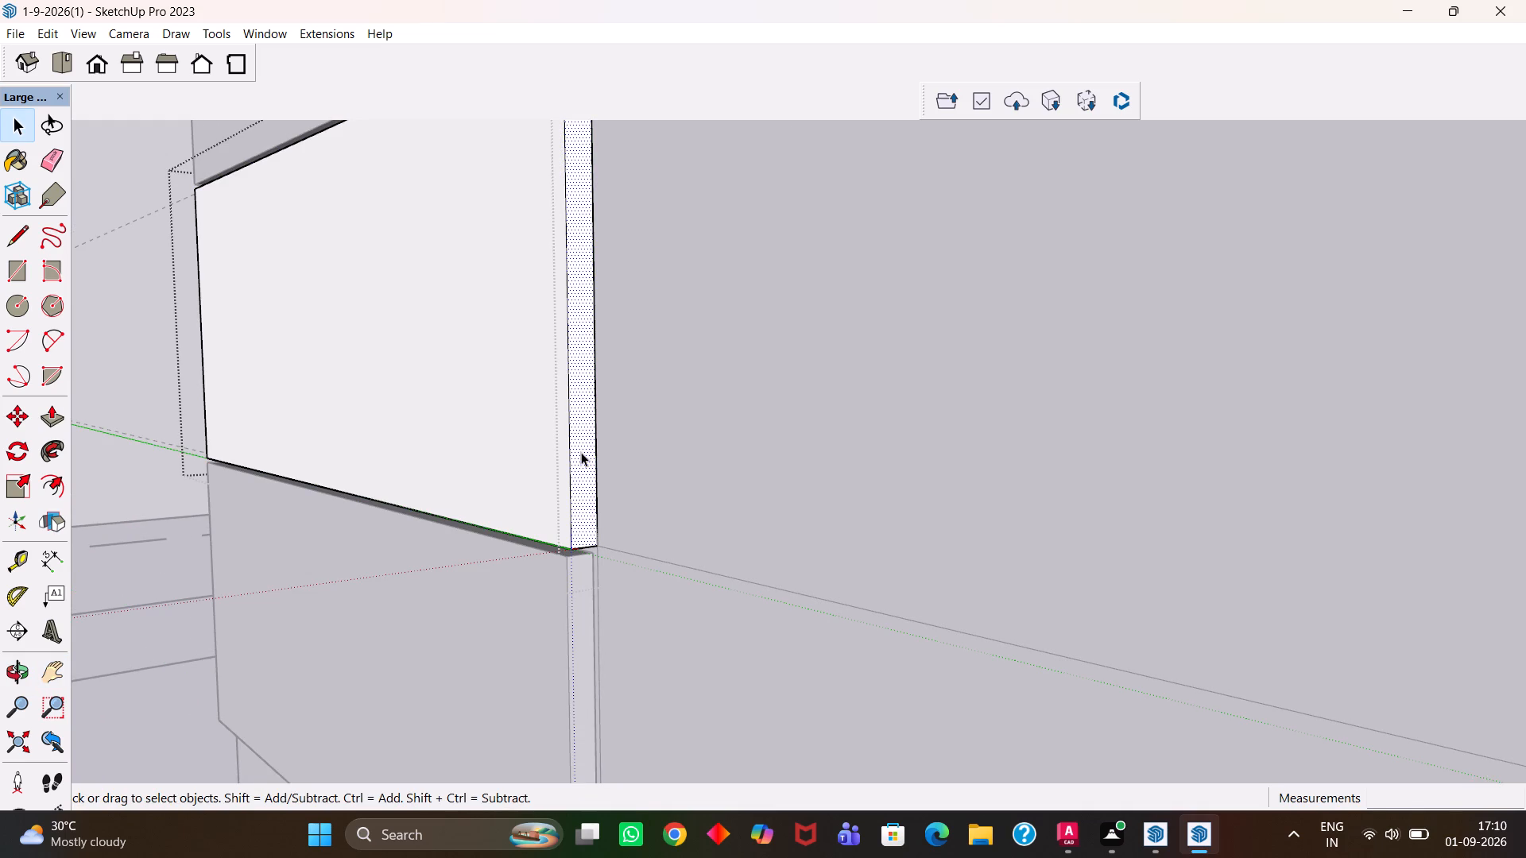
pyautogui.press('p')
pyautogui.click(581, 452)
pyautogui.click(564, 555)
pyautogui.scroll(-6, 564, 552)
pyautogui.press('h')
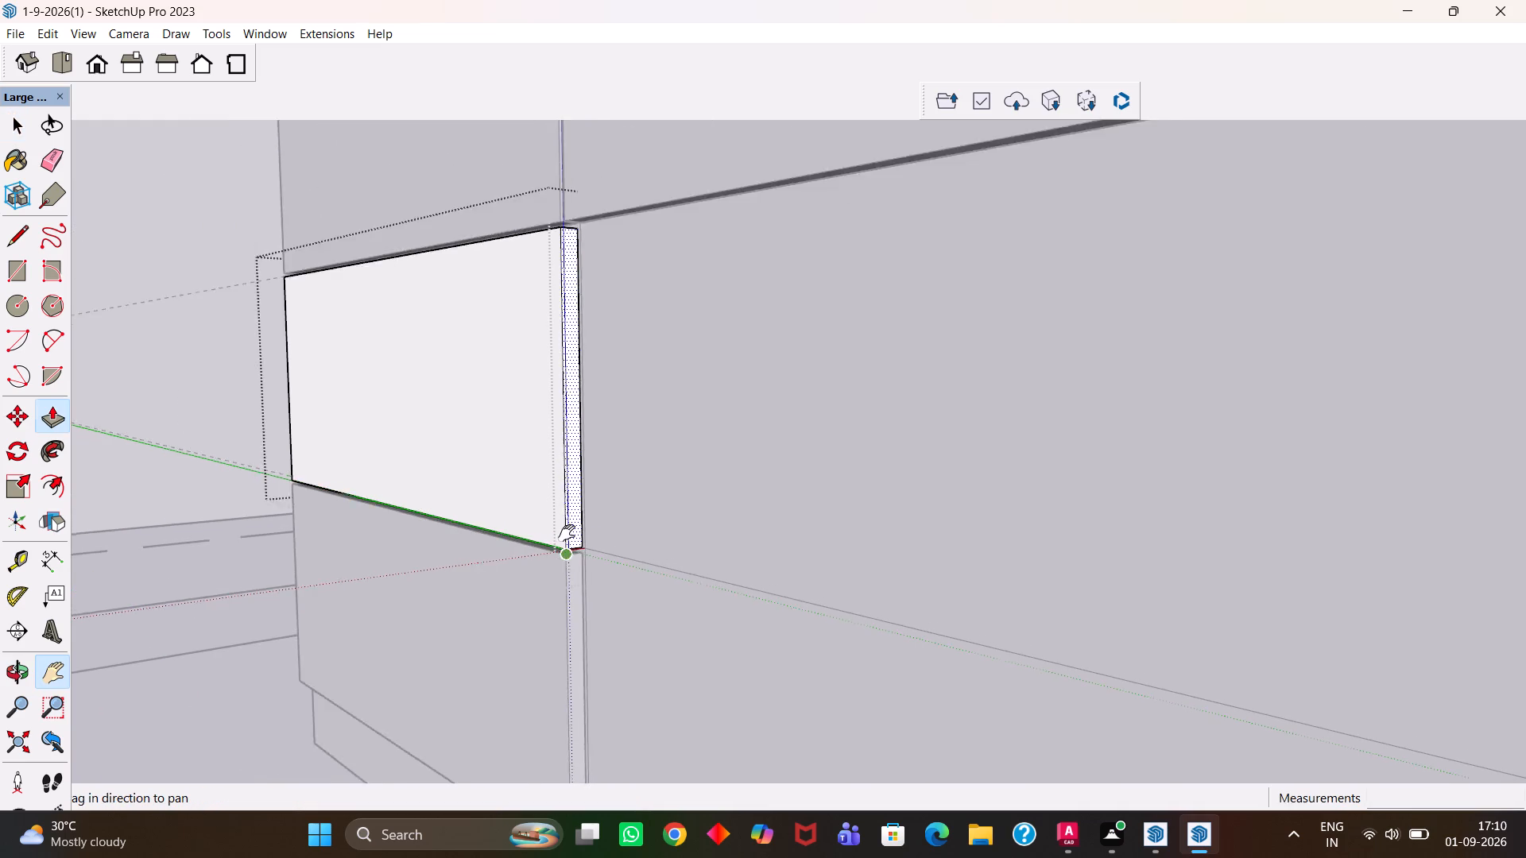
# Finish editing the upper drawer front's group and return to the whole model.
pyautogui.scroll(-7, 567, 533)
pyautogui.scroll(2, 558, 511)
pyautogui.moveTo(551, 520); pyautogui.dragTo(562, 546, button='middle')
pyautogui.press('space')
pyautogui.moveTo(295, 691); pyautogui.dragTo(304, 686)
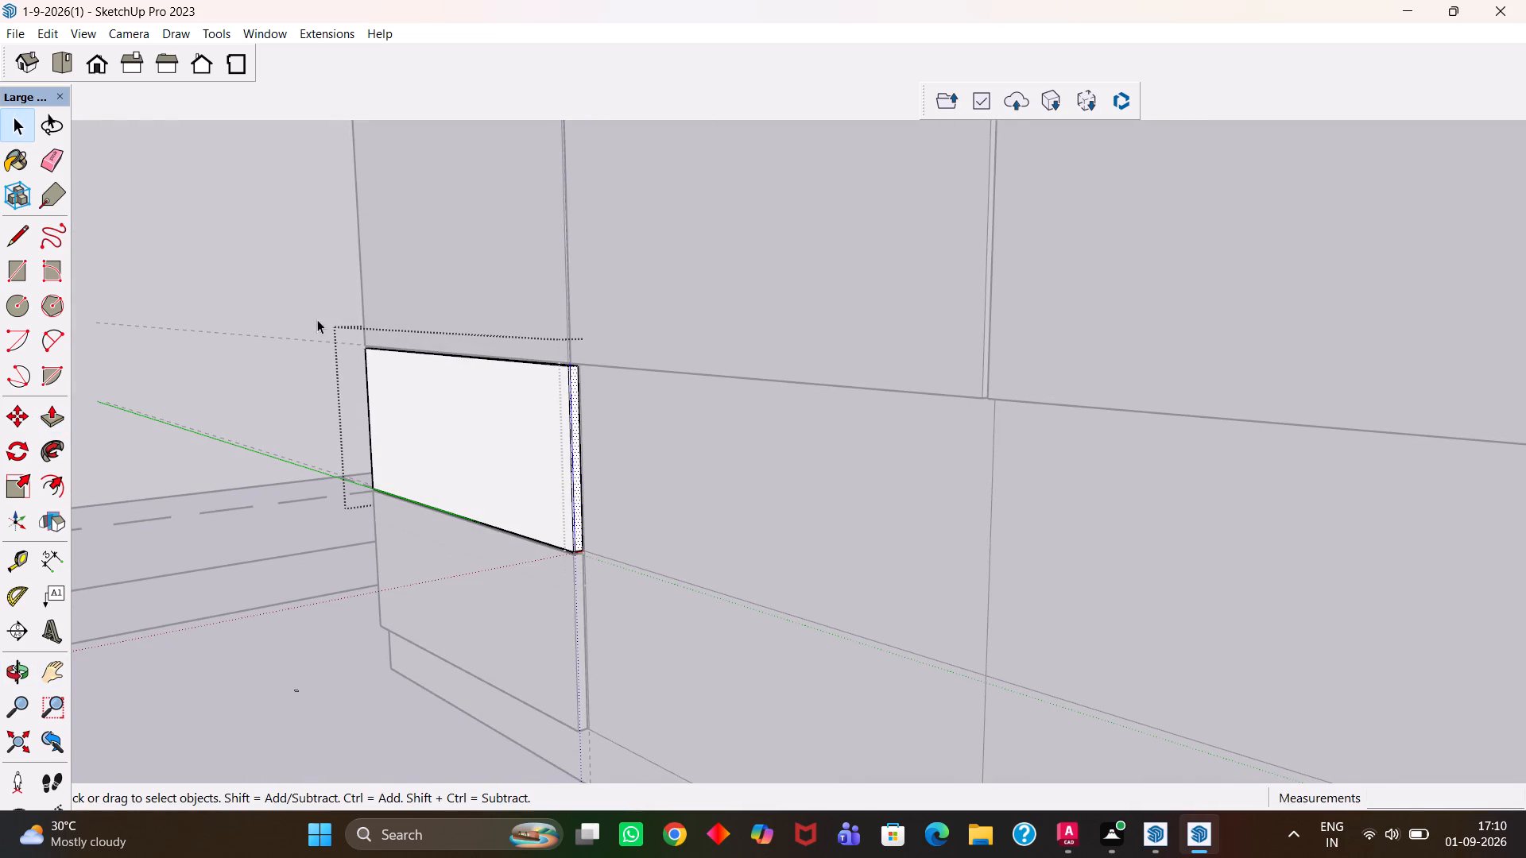
pyautogui.moveTo(285, 265); pyautogui.dragTo(274, 272)
pyautogui.click(274, 272)
# Copy both drawer fronts along the wardrobe block to the fourth bay, dividing the spacing by 3 to fill the bays between.
pyautogui.click(459, 450)
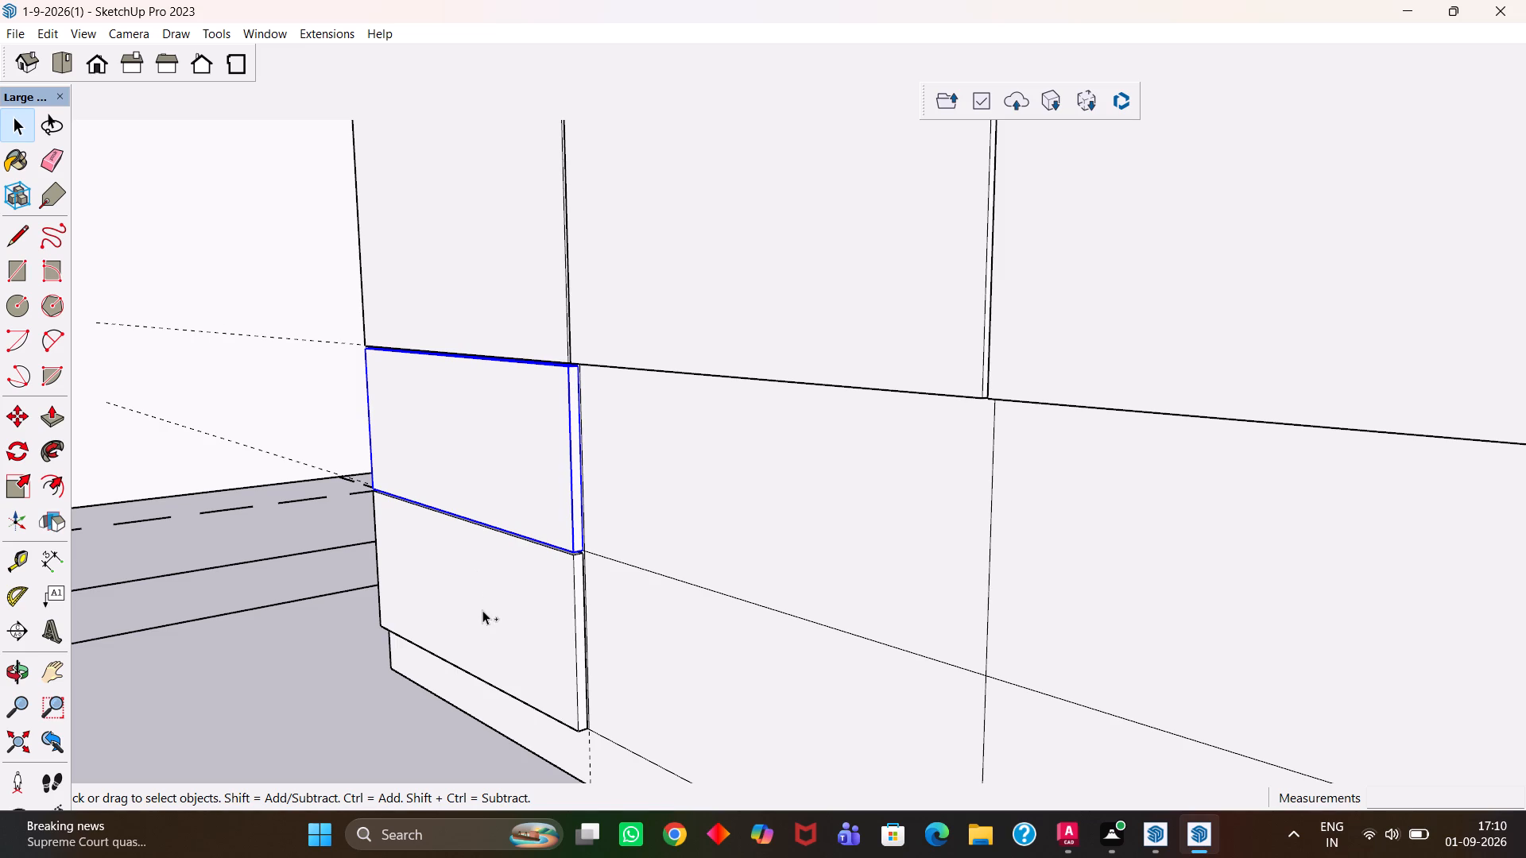
pyautogui.keyDown('ctrl'); pyautogui.click(482, 611); pyautogui.keyUp('ctrl')
pyautogui.scroll(8, 605, 718)
pyautogui.press('m')
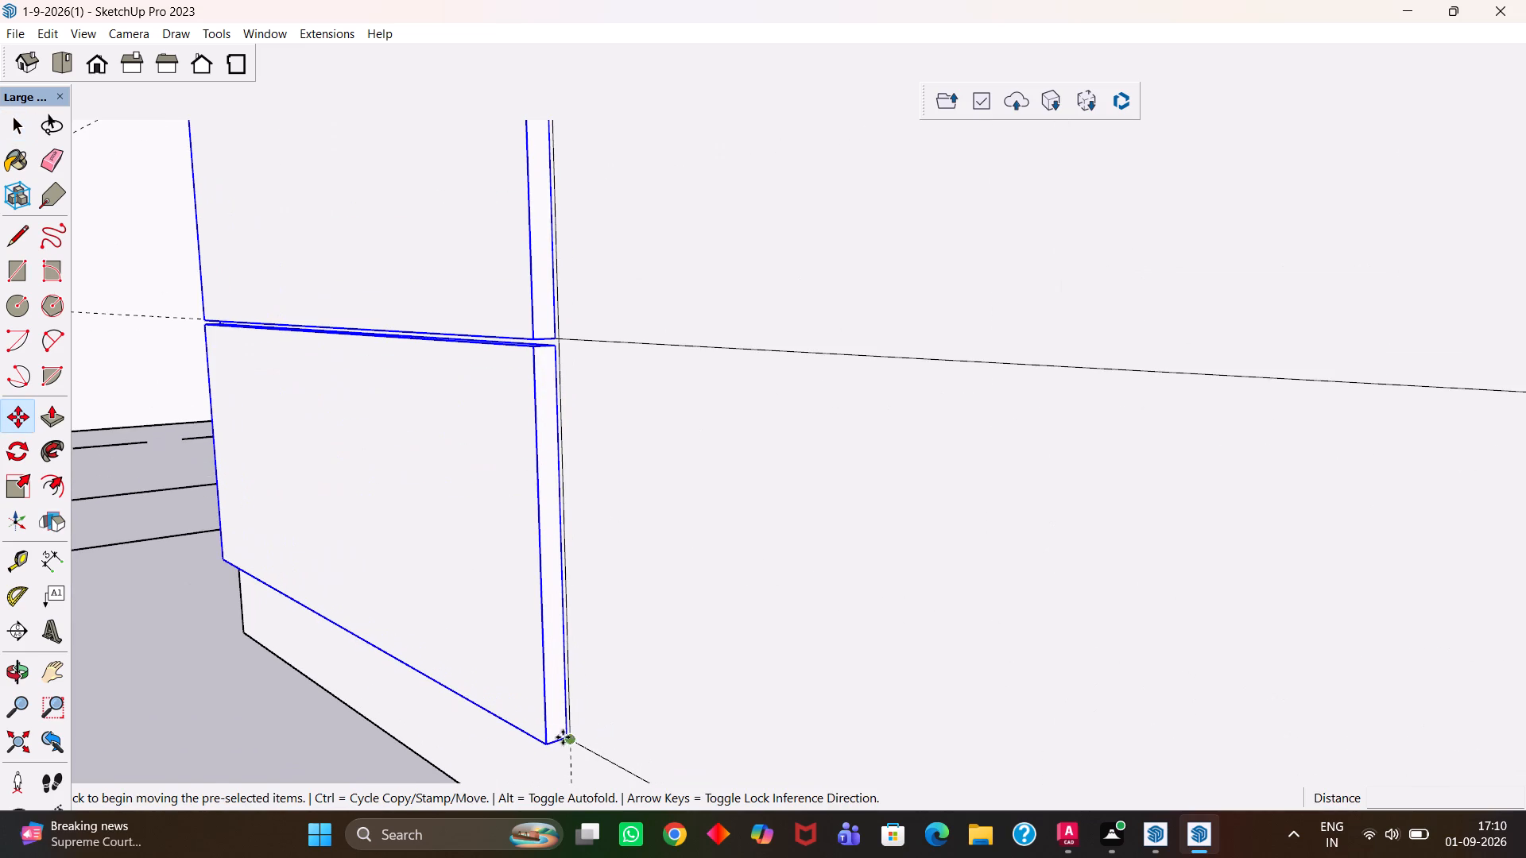
pyautogui.scroll(7, 567, 740)
pyautogui.click(572, 734)
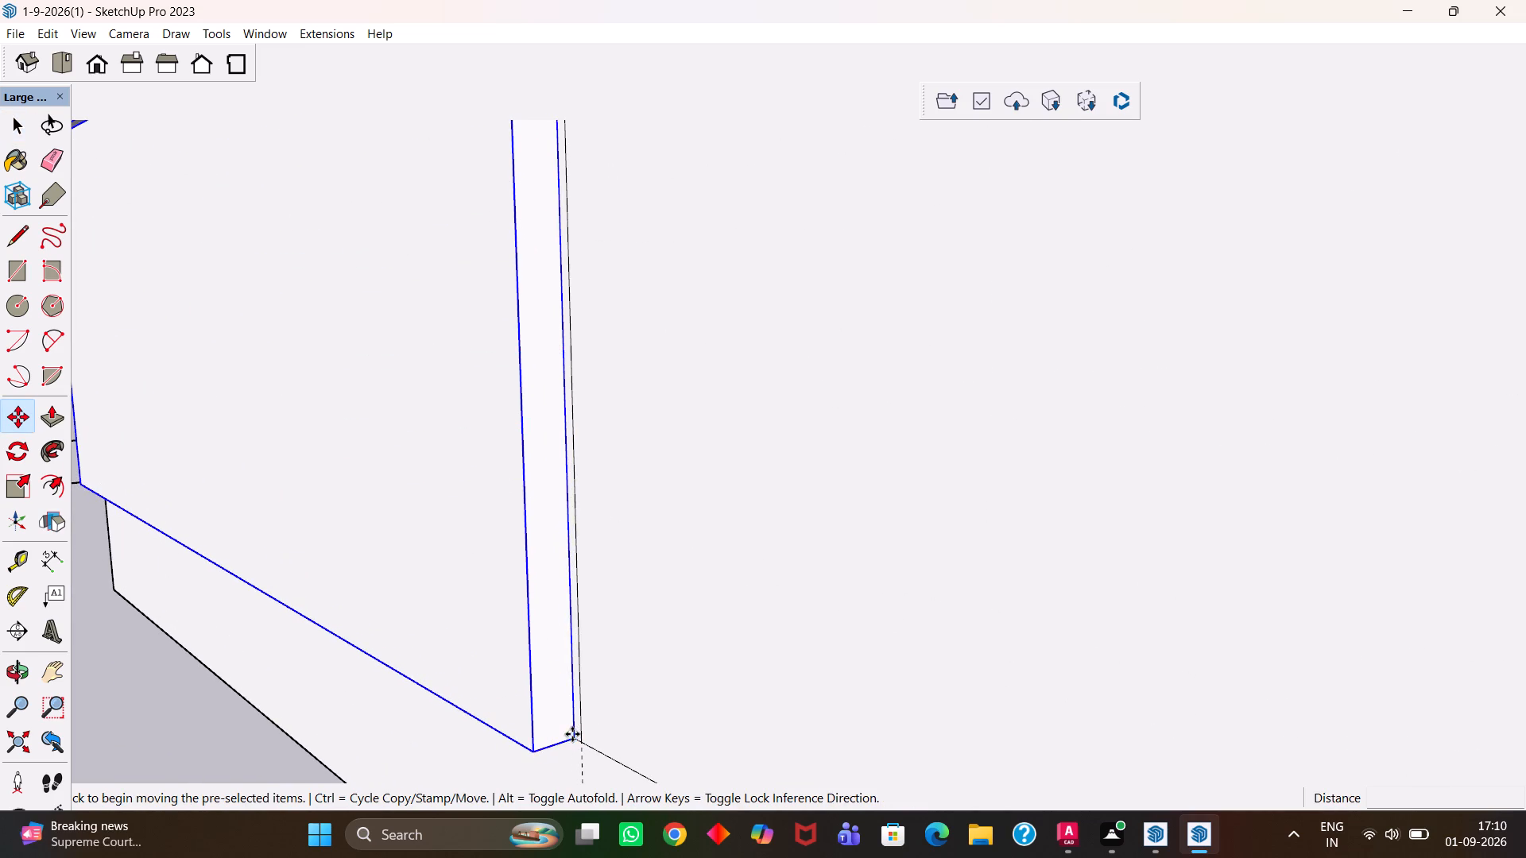
pyautogui.scroll(-18, 742, 733)
pyautogui.press('h')
pyautogui.moveTo(1023, 718); pyautogui.dragTo(708, 565)
pyautogui.scroll(-2, 692, 558)
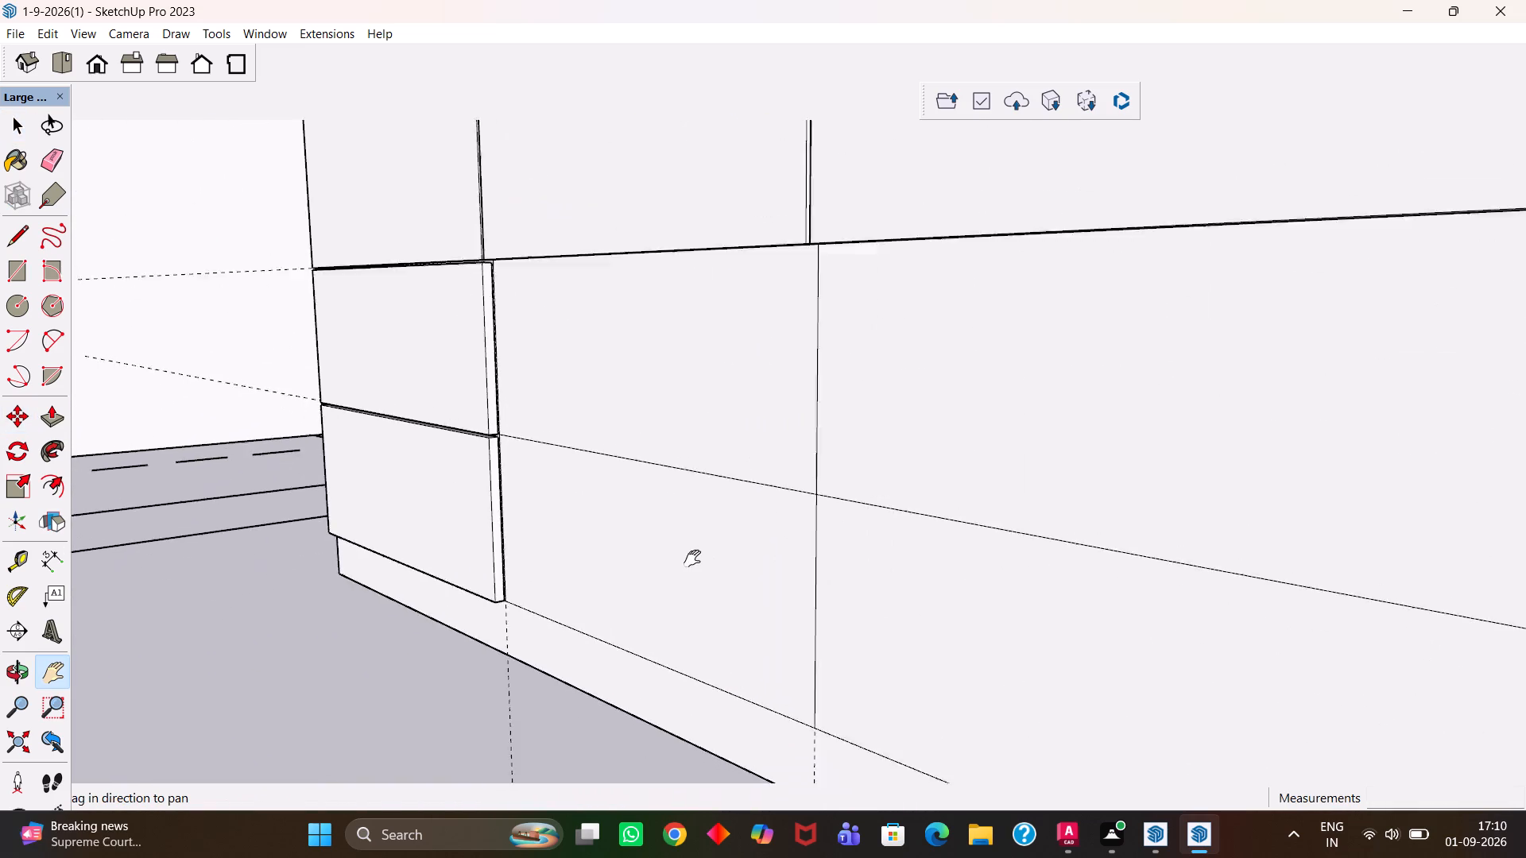
pyautogui.scroll(-3, 692, 558)
pyautogui.scroll(1, 695, 566)
pyautogui.moveTo(739, 587); pyautogui.dragTo(866, 615, button='middle')
pyautogui.scroll(-5, 870, 615)
pyautogui.moveTo(1108, 655); pyautogui.dragTo(628, 512)
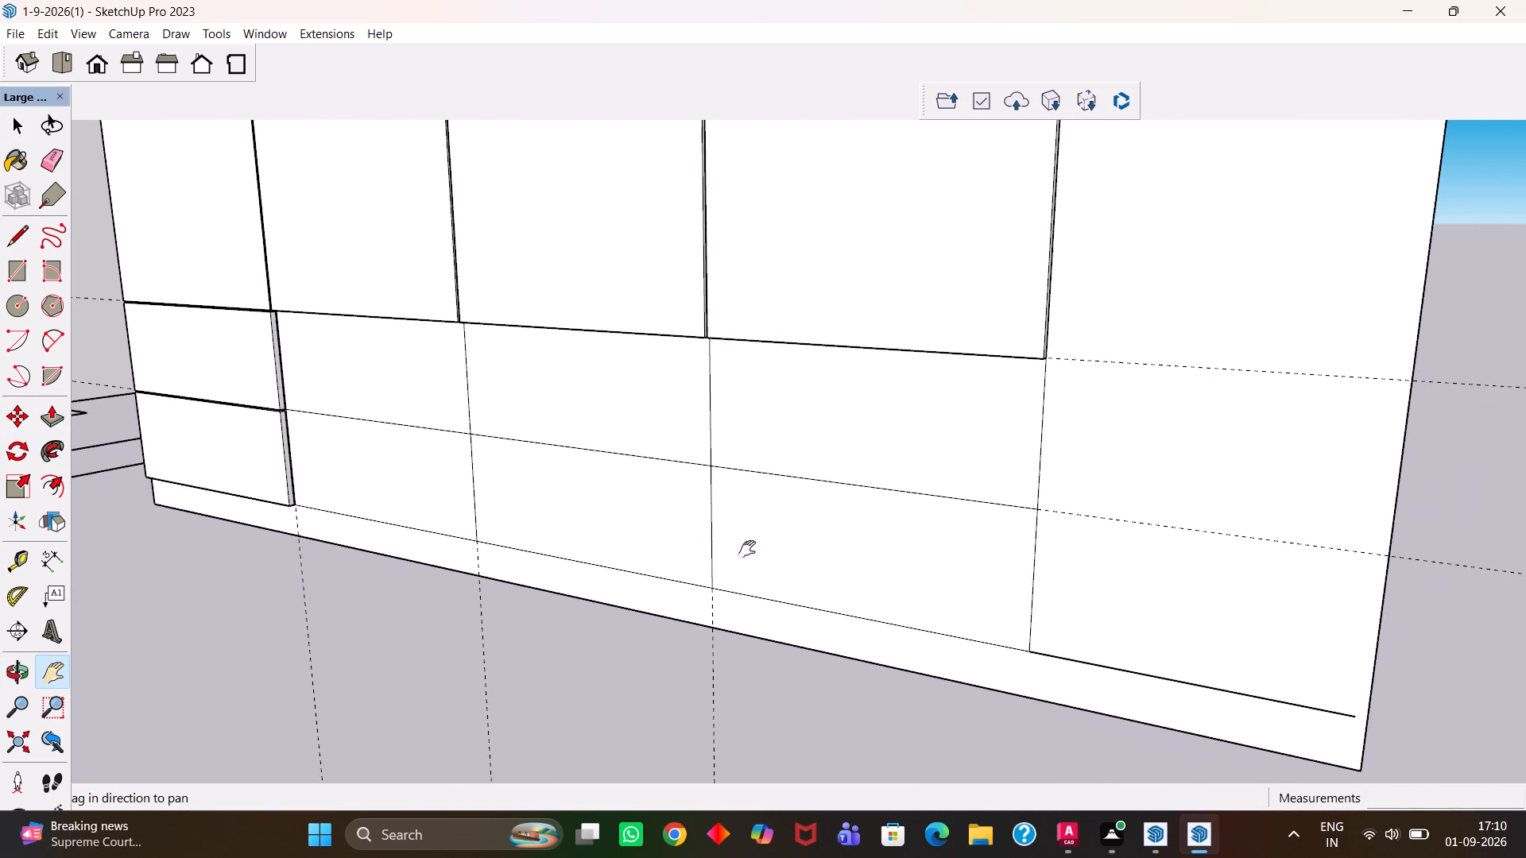
pyautogui.scroll(2, 851, 598)
pyautogui.press('Escape')
pyautogui.click(1075, 661)
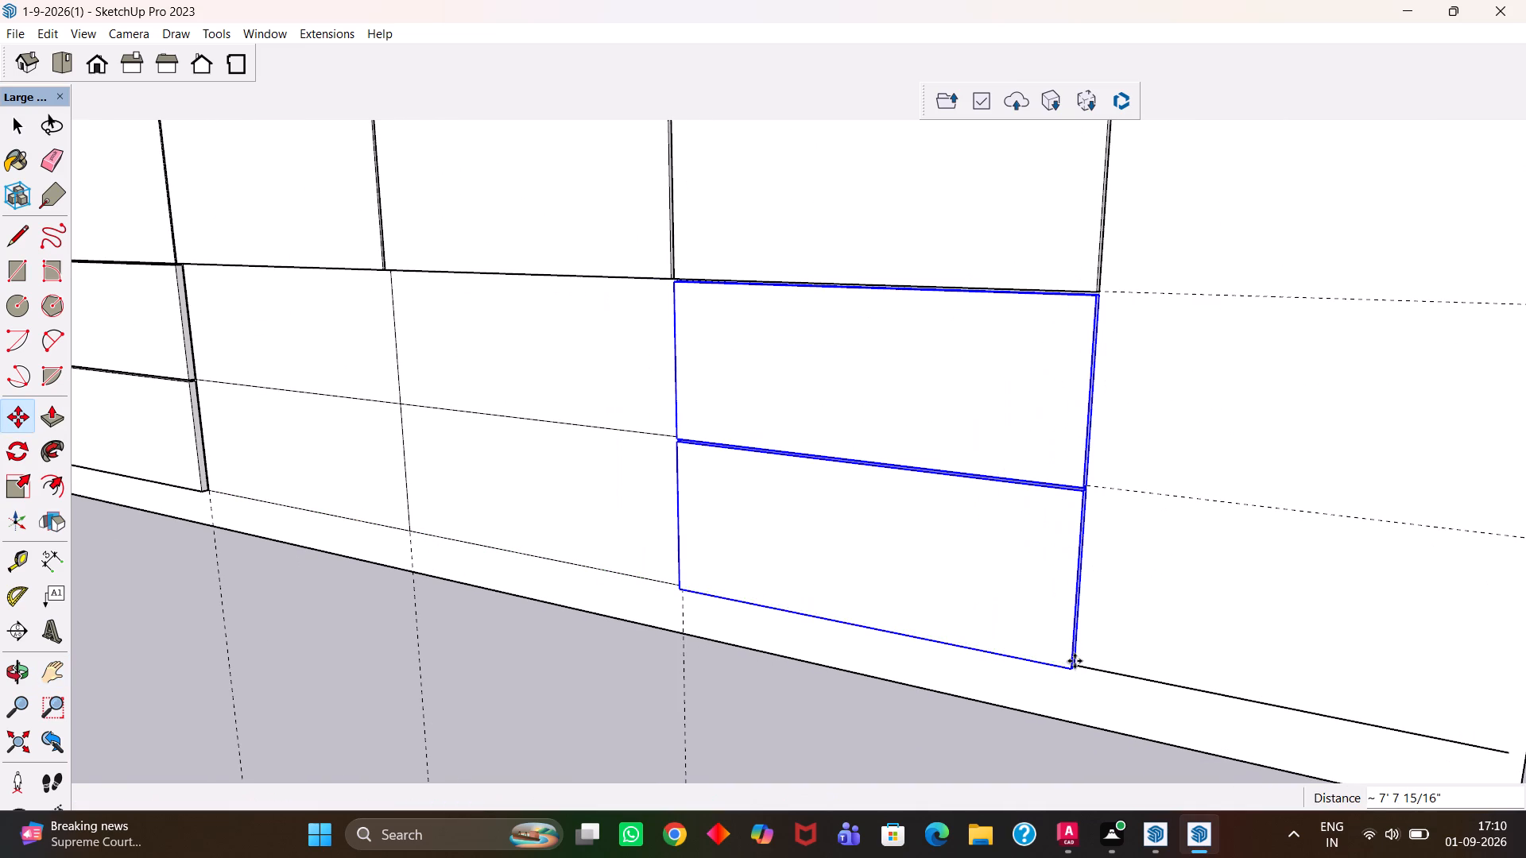
pyautogui.write('/3')
pyautogui.press('Return')
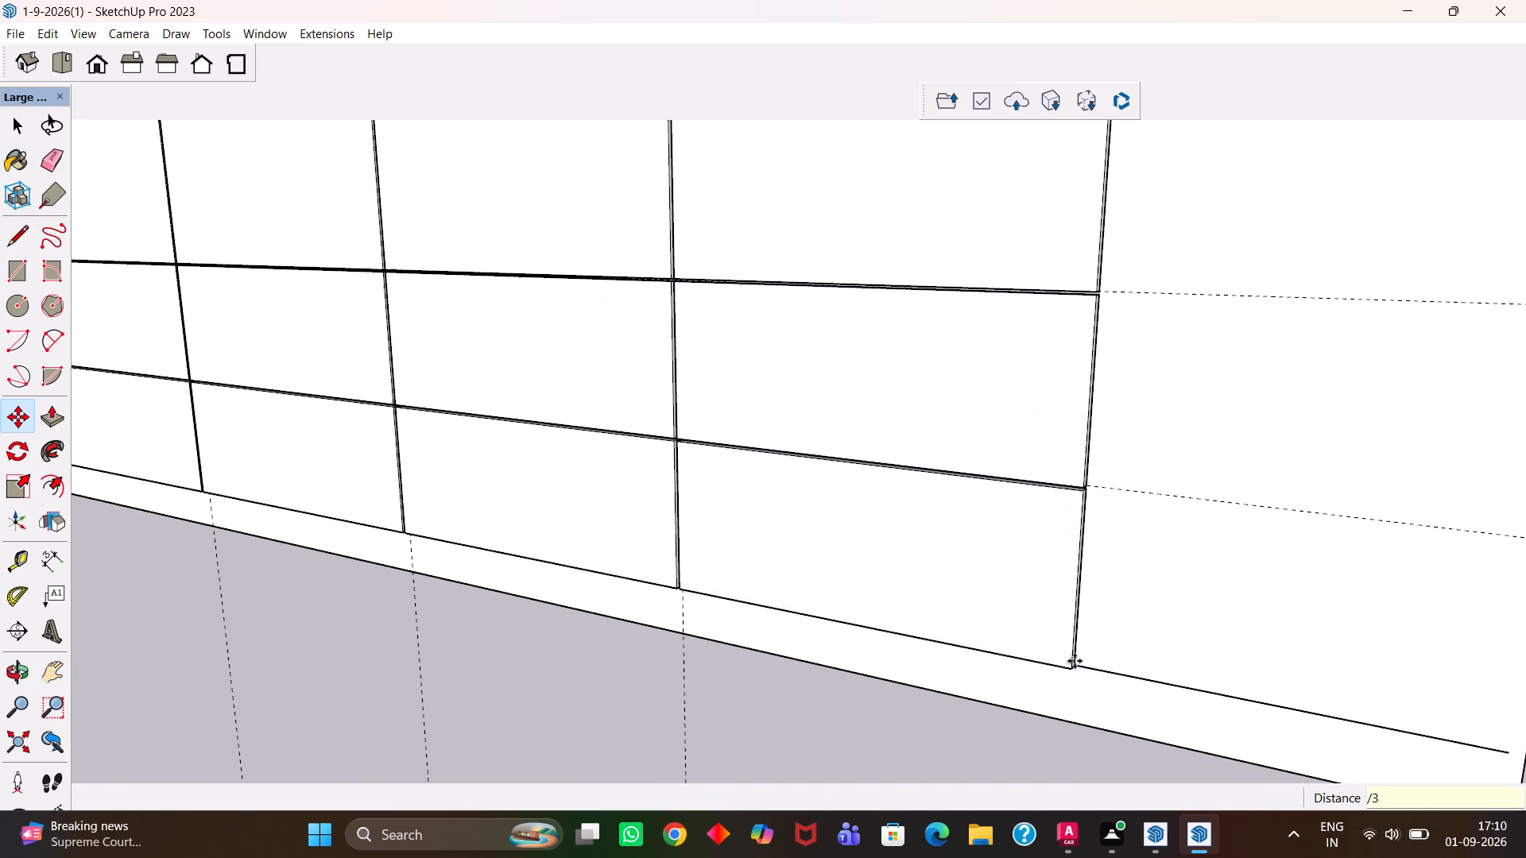
# Erase the bay guide lines and the two horizontal drawer guide lines around the wardrobe block.
pyautogui.press('h')
pyautogui.scroll(-12, 1079, 658)
pyautogui.scroll(1, 757, 528)
pyautogui.moveTo(739, 520); pyautogui.dragTo(1013, 641, button='middle')
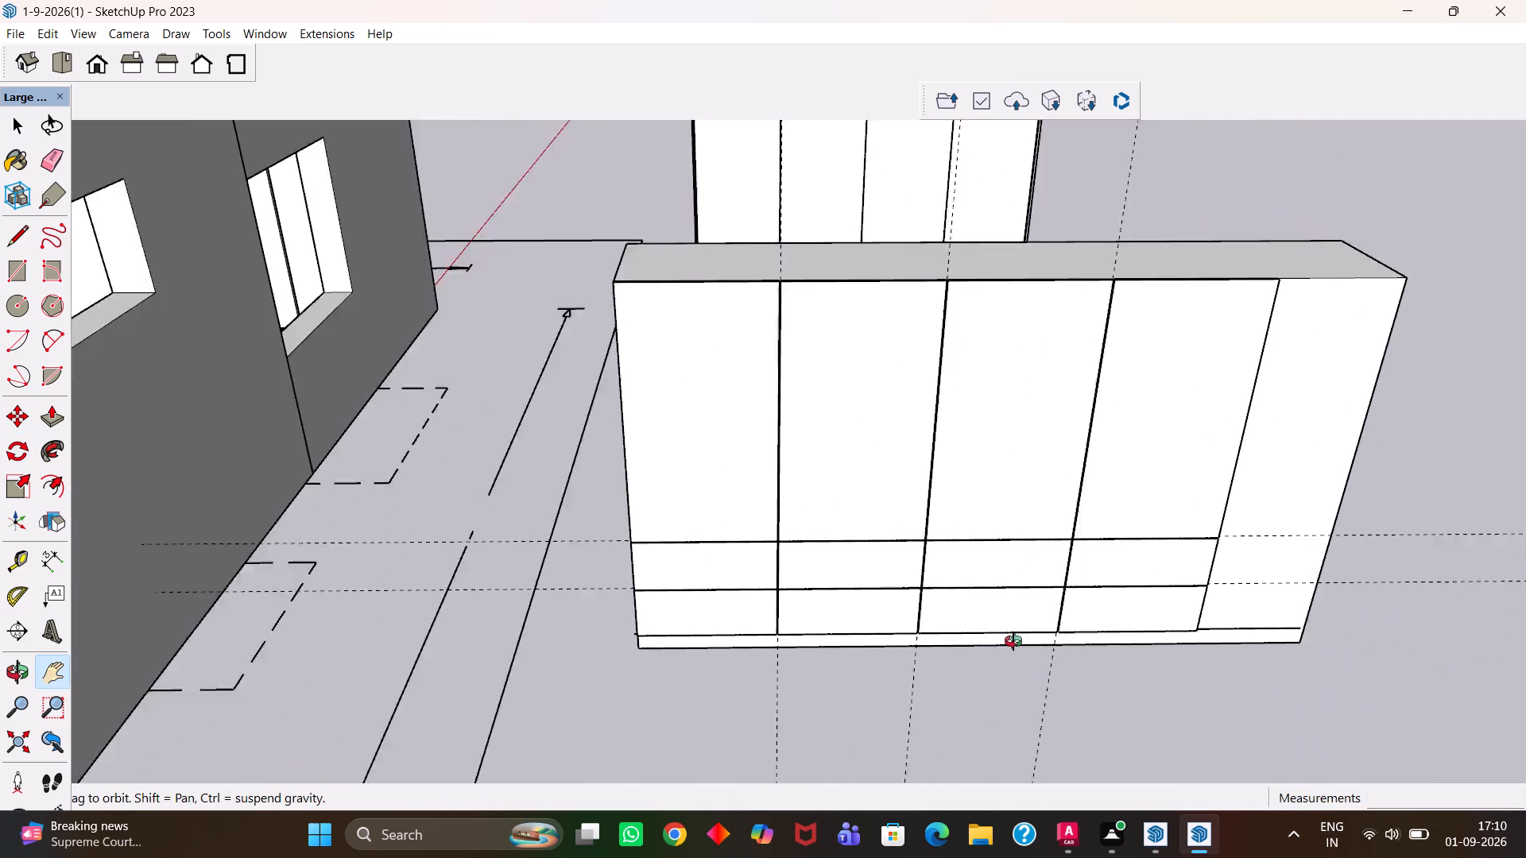
pyautogui.moveTo(1013, 641); pyautogui.dragTo(986, 631, button='middle')
pyautogui.scroll(1, 986, 631)
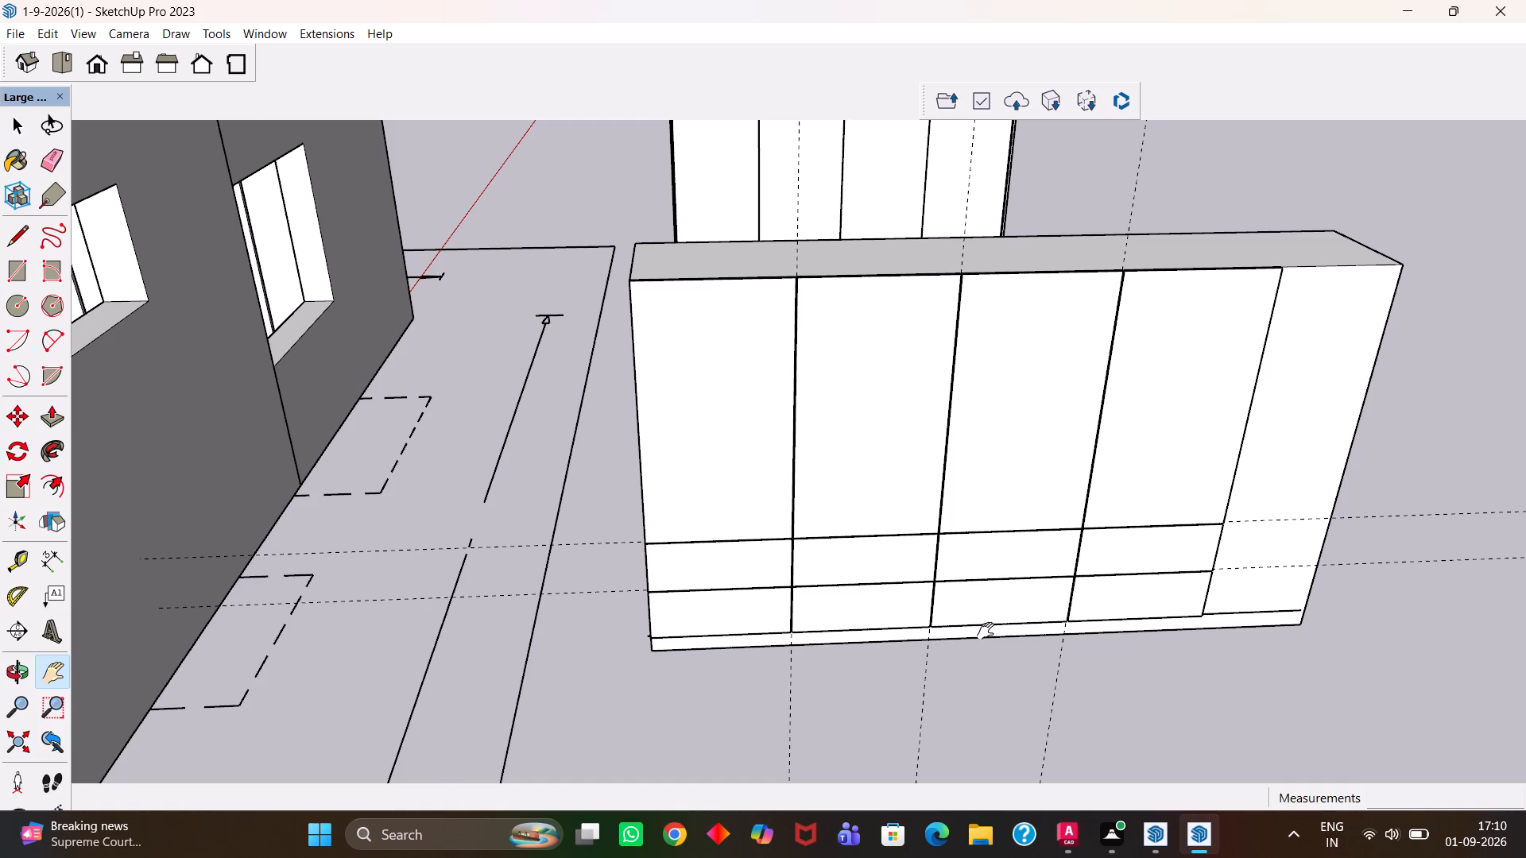
pyautogui.press('h')
pyautogui.scroll(-8, 919, 674)
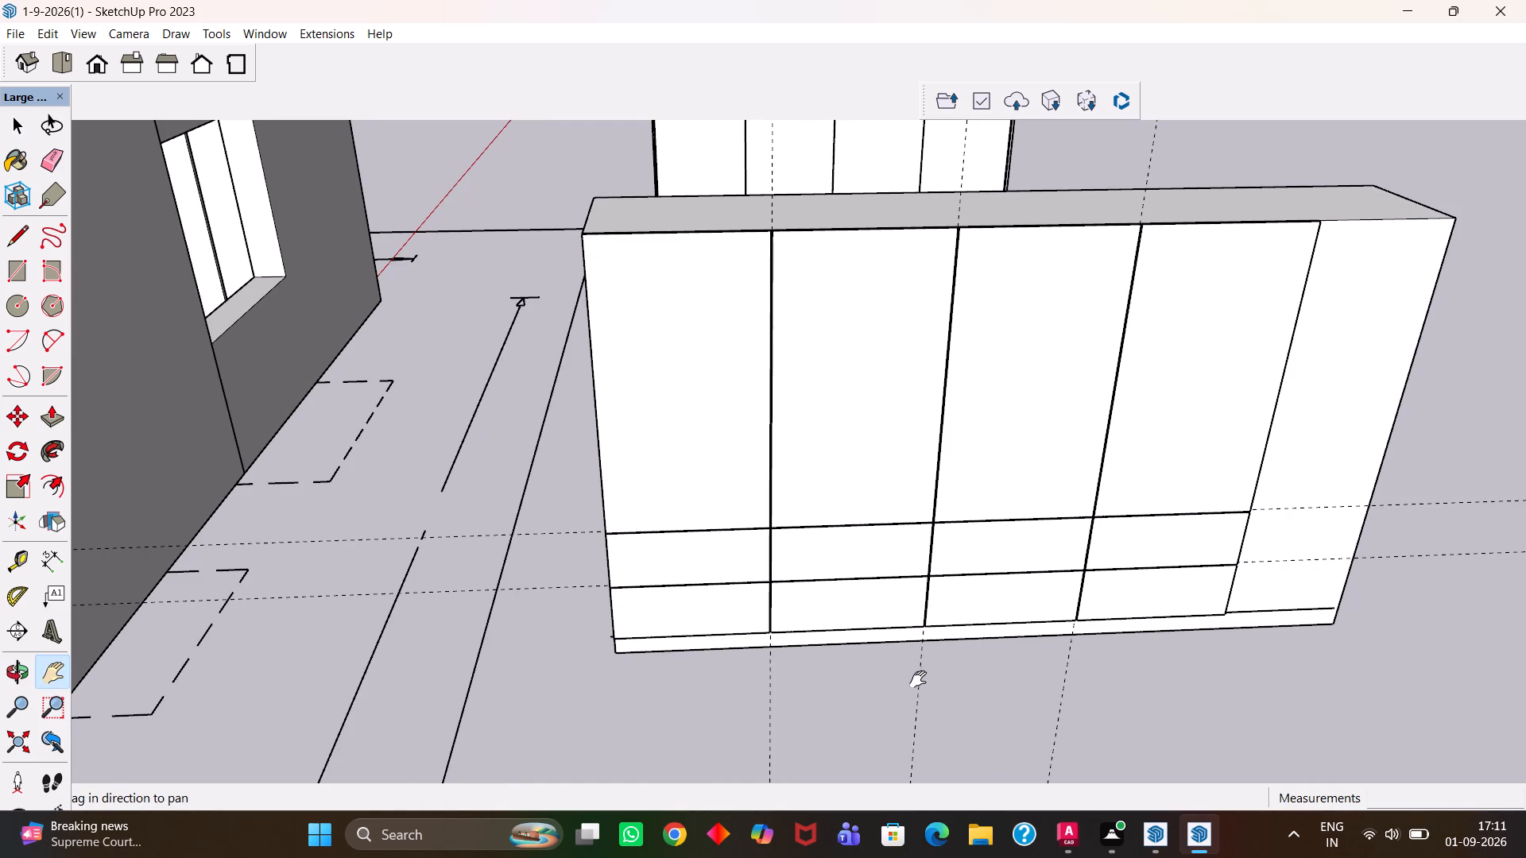
pyautogui.scroll(-11, 918, 679)
pyautogui.scroll(1, 924, 588)
pyautogui.moveTo(924, 588); pyautogui.dragTo(944, 644, button='middle')
pyautogui.scroll(5, 944, 644)
pyautogui.moveTo(955, 632); pyautogui.dragTo(836, 633)
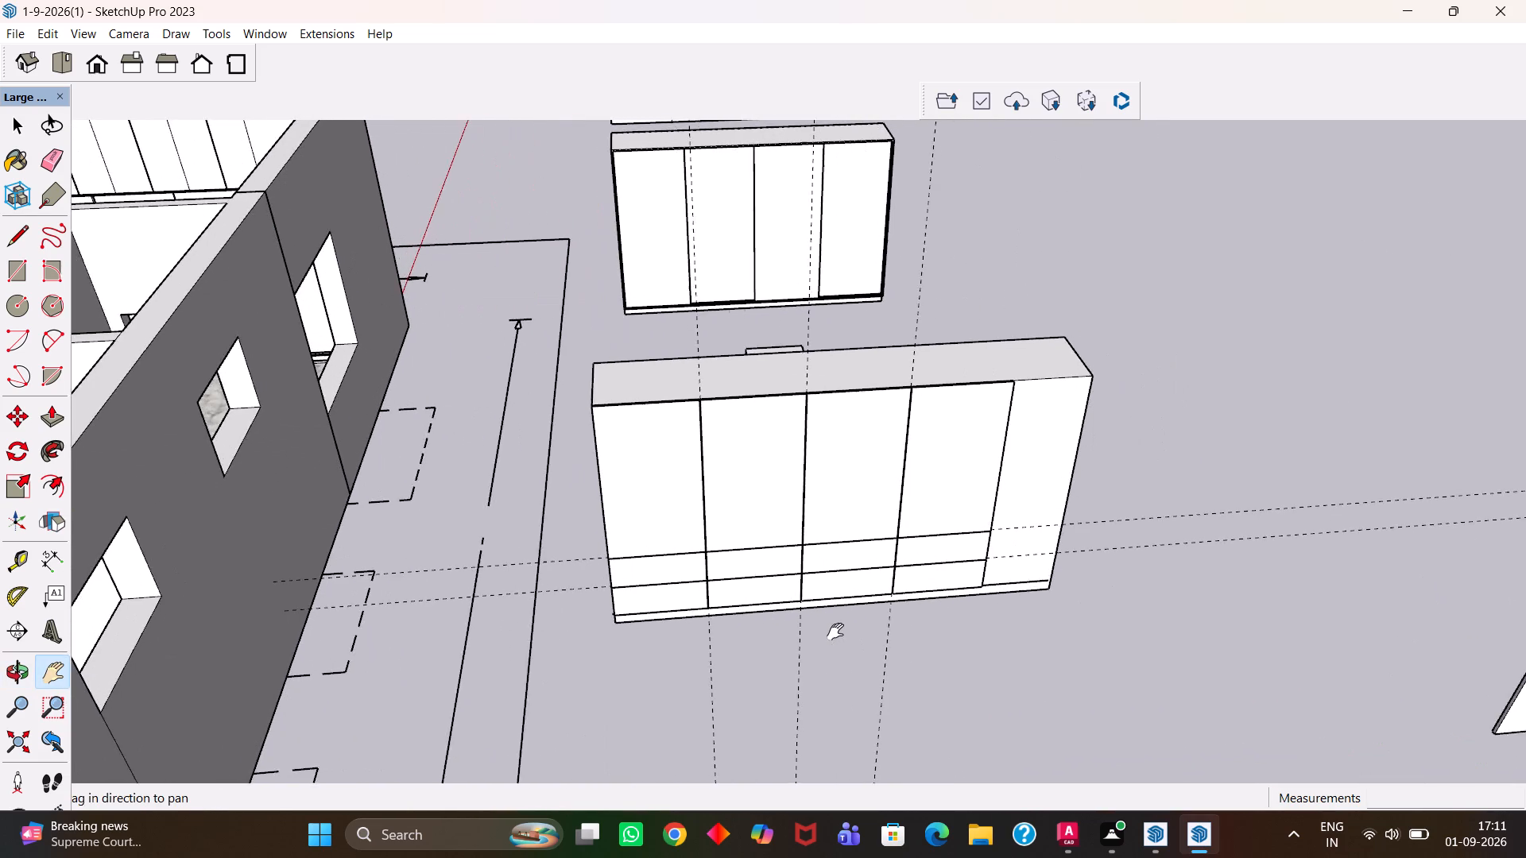
pyautogui.scroll(3, 835, 632)
pyautogui.press('e')
pyautogui.moveTo(919, 641); pyautogui.dragTo(670, 667)
pyautogui.moveTo(699, 661); pyautogui.dragTo(650, 668)
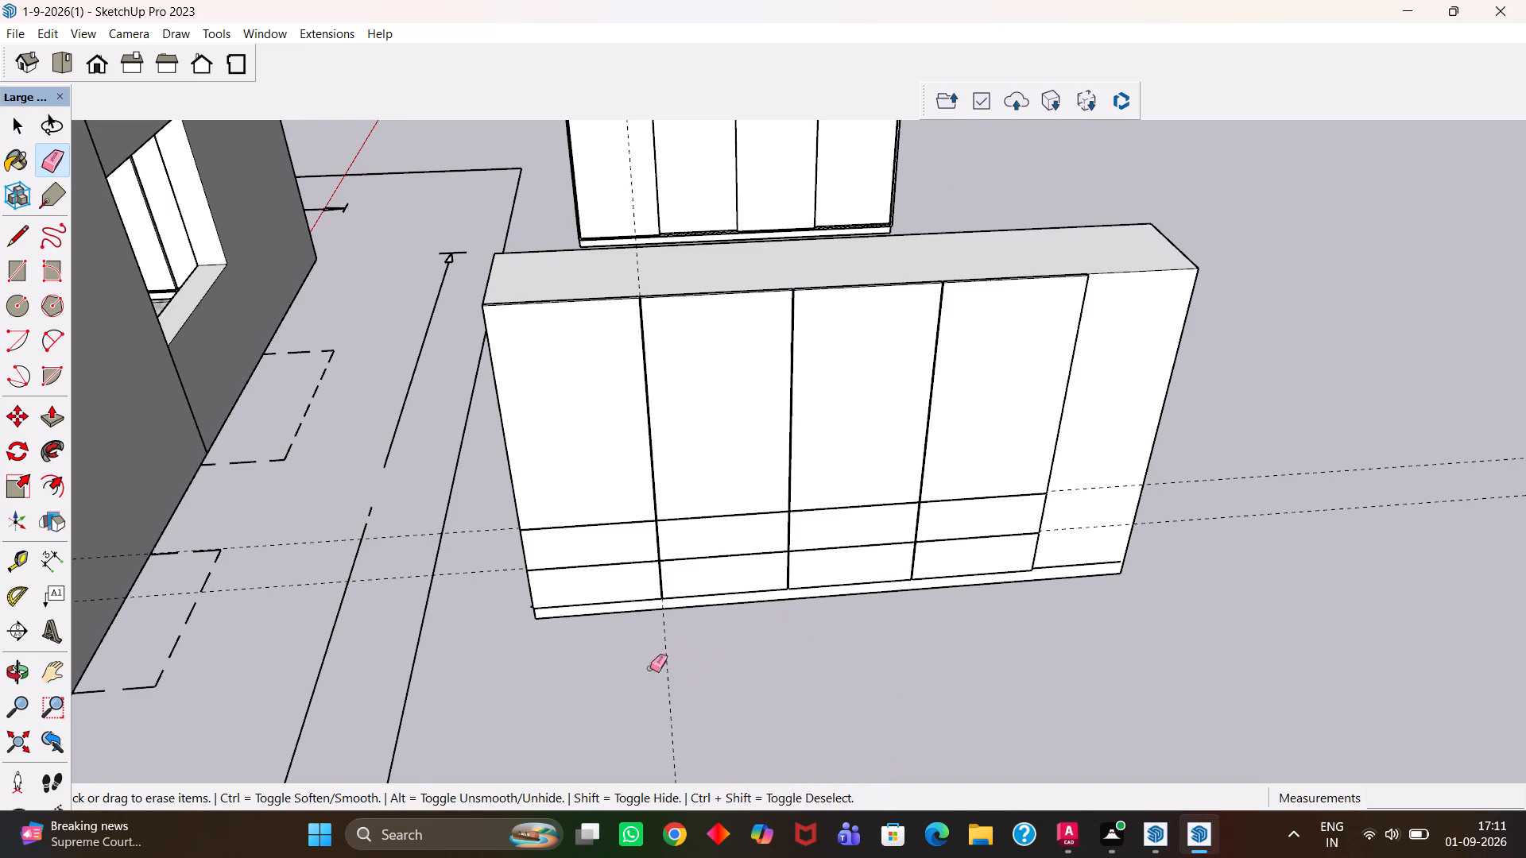
pyautogui.moveTo(650, 668); pyautogui.dragTo(622, 668)
pyautogui.scroll(-5, 702, 664)
pyautogui.moveTo(547, 576); pyautogui.dragTo(548, 613)
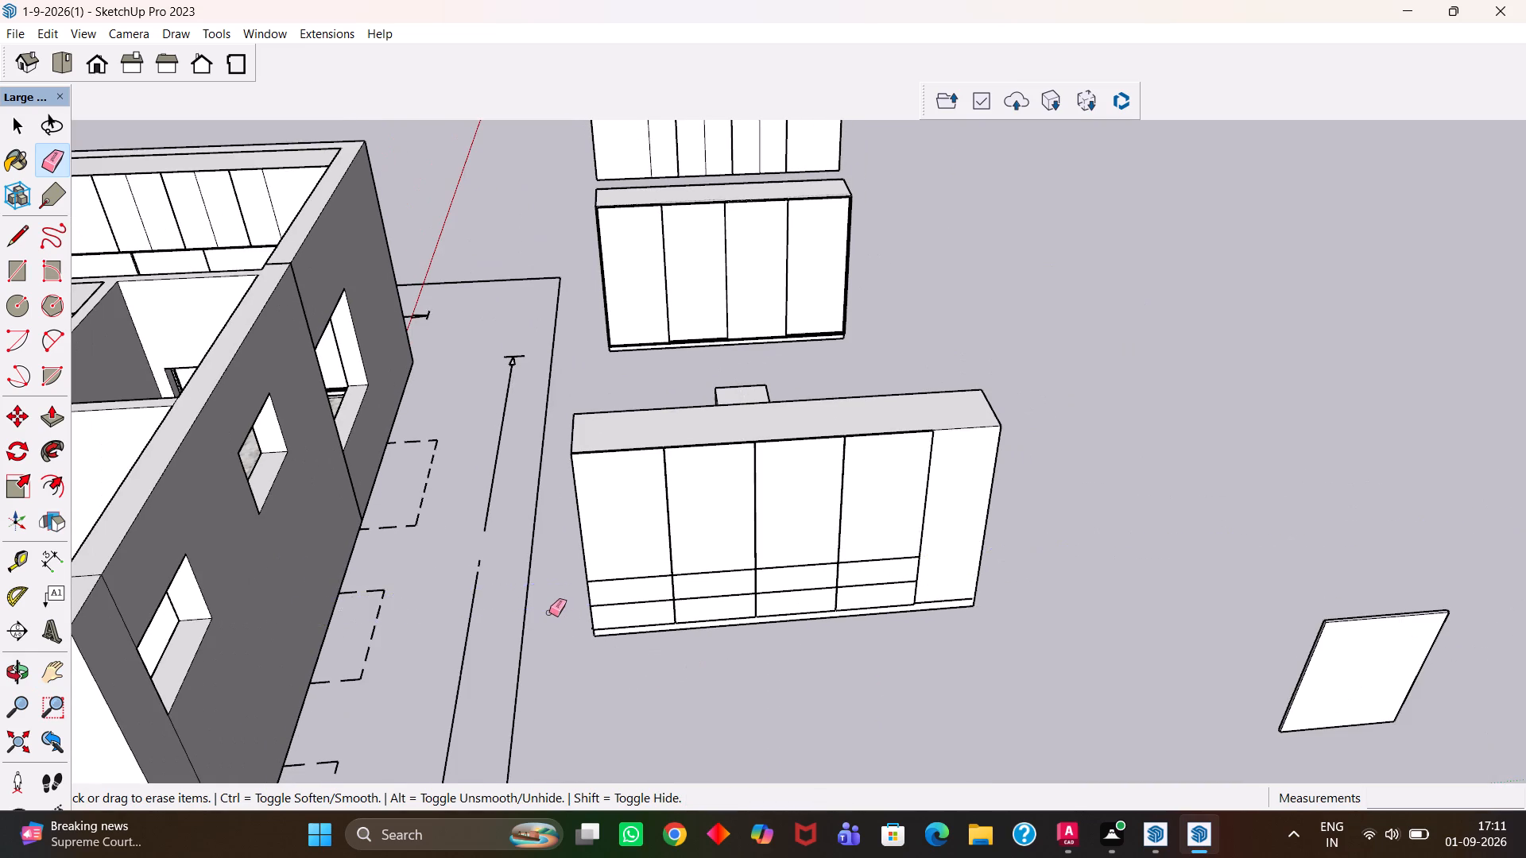
# Delete the stray short line on the wardrobe block's side face at skirting height.
pyautogui.scroll(18, 549, 613)
pyautogui.moveTo(629, 665); pyautogui.dragTo(683, 638, button='middle')
pyautogui.scroll(7, 683, 638)
pyautogui.press('h')
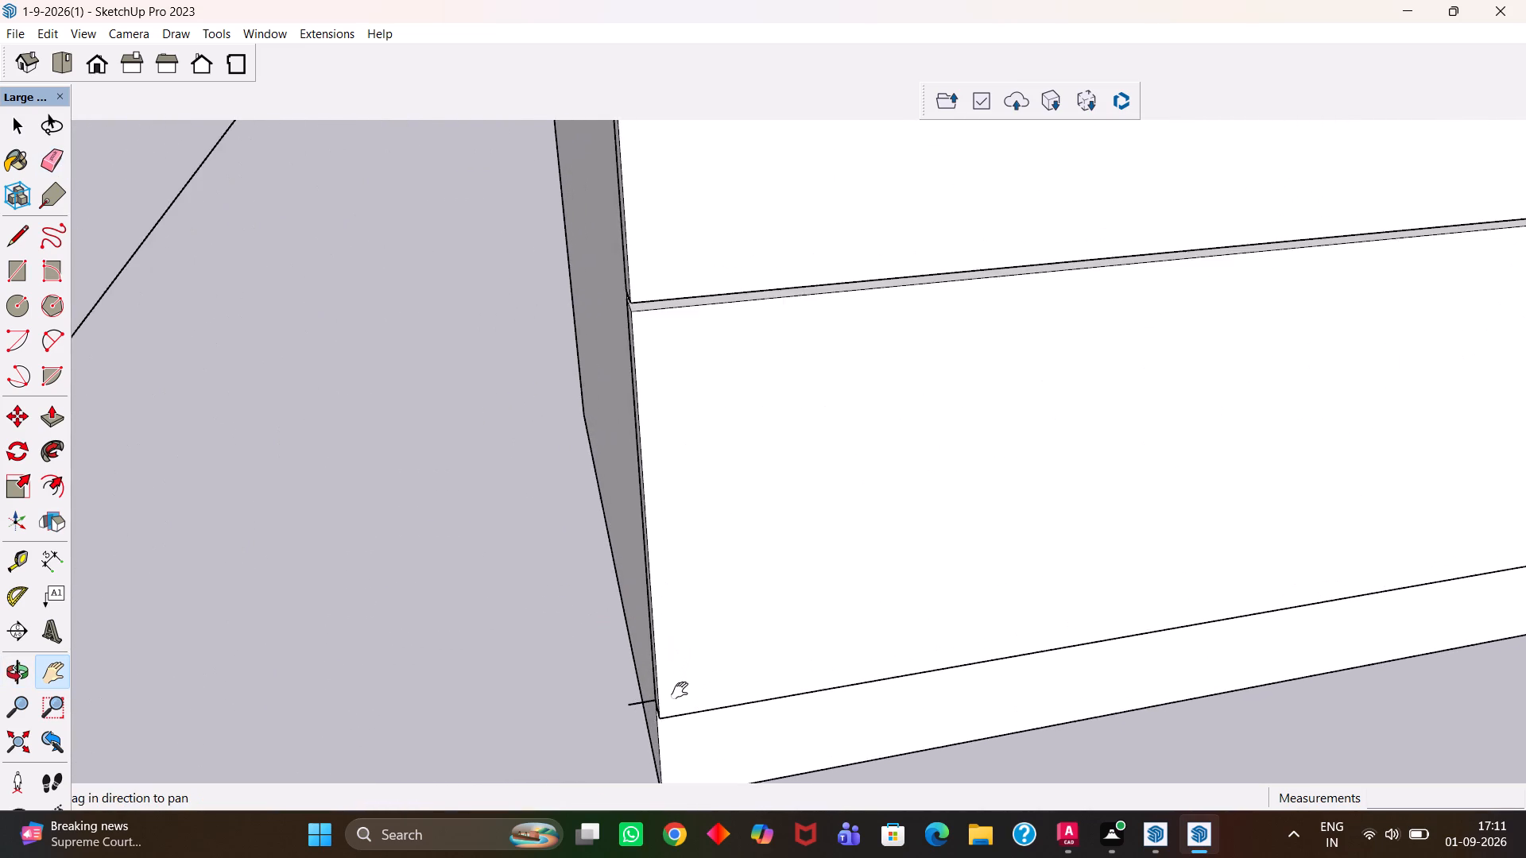
pyautogui.moveTo(679, 692); pyautogui.dragTo(762, 579)
pyautogui.press('space')
pyautogui.scroll(3, 728, 599)
pyautogui.click(720, 594)
pyautogui.doubleClick(718, 591)
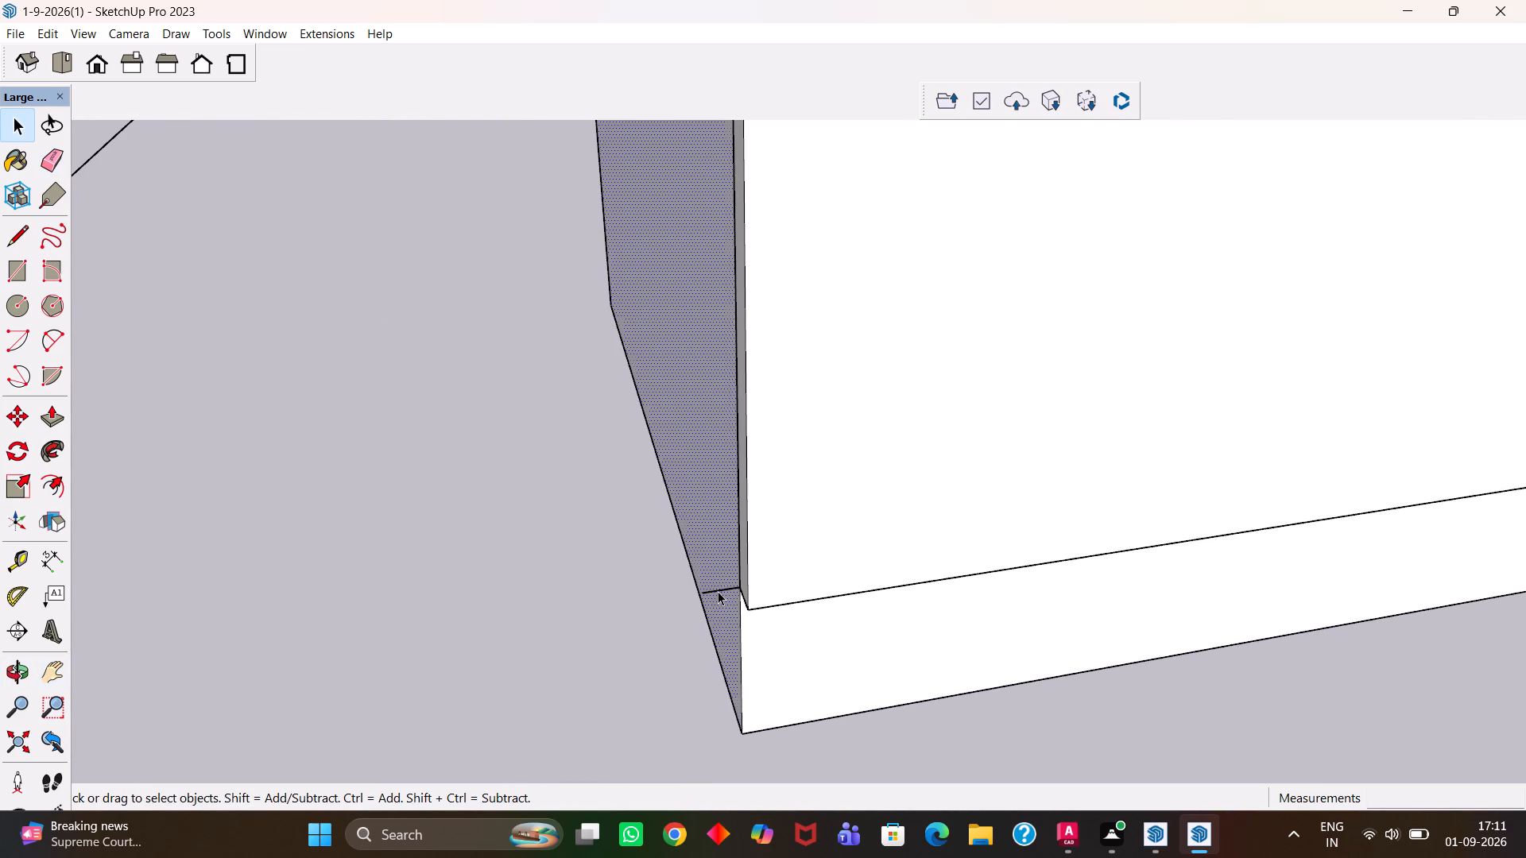
pyautogui.press('Delete')
pyautogui.click(594, 555)
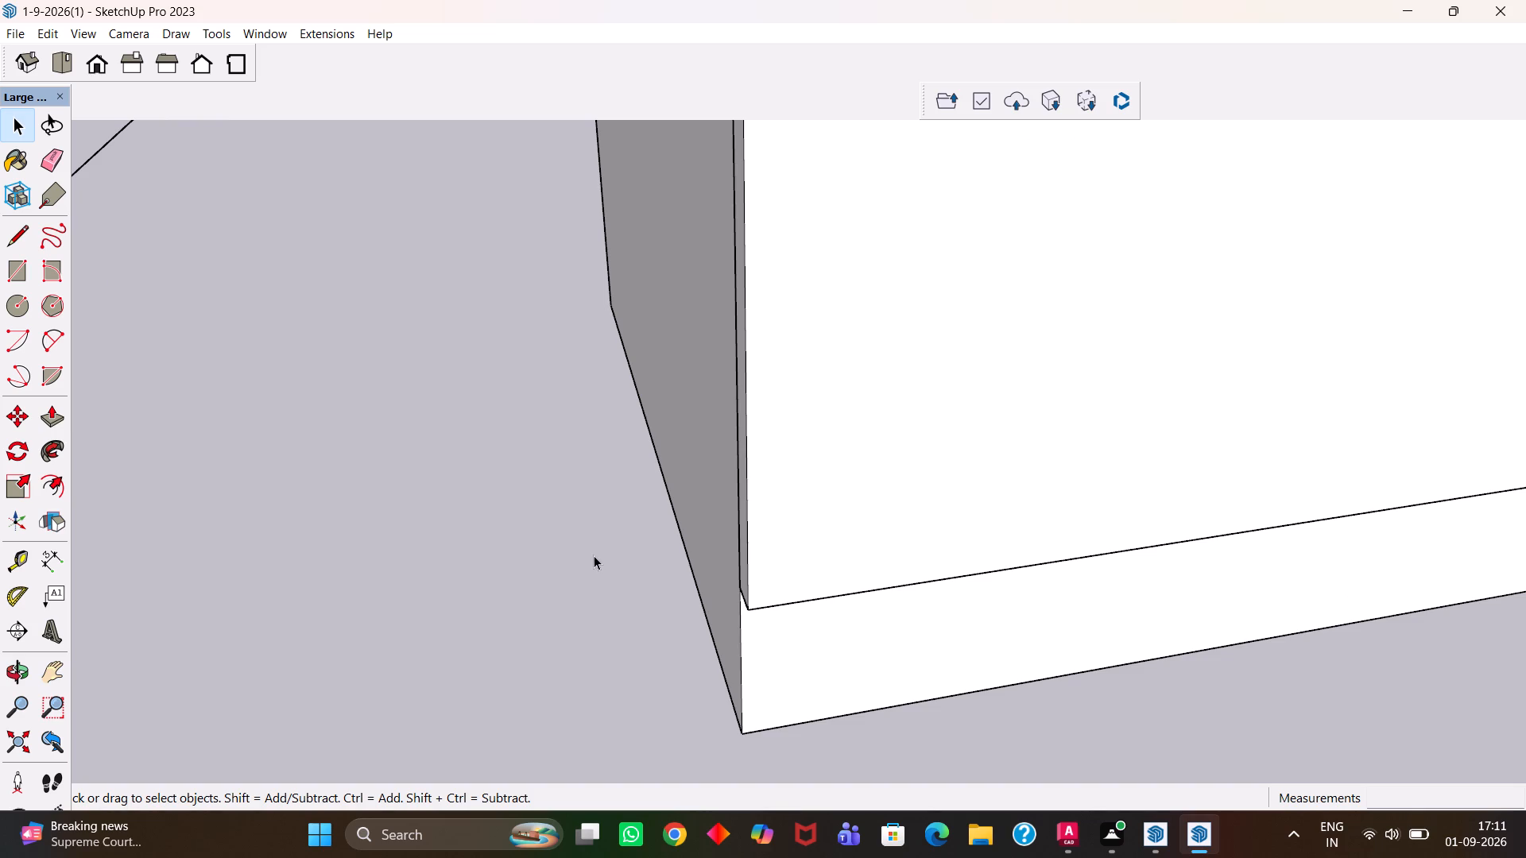
# Examine the wardrobe block's finished shutter and drawer layout beside the other wardrobes and the house.
pyautogui.scroll(-2, 571, 564)
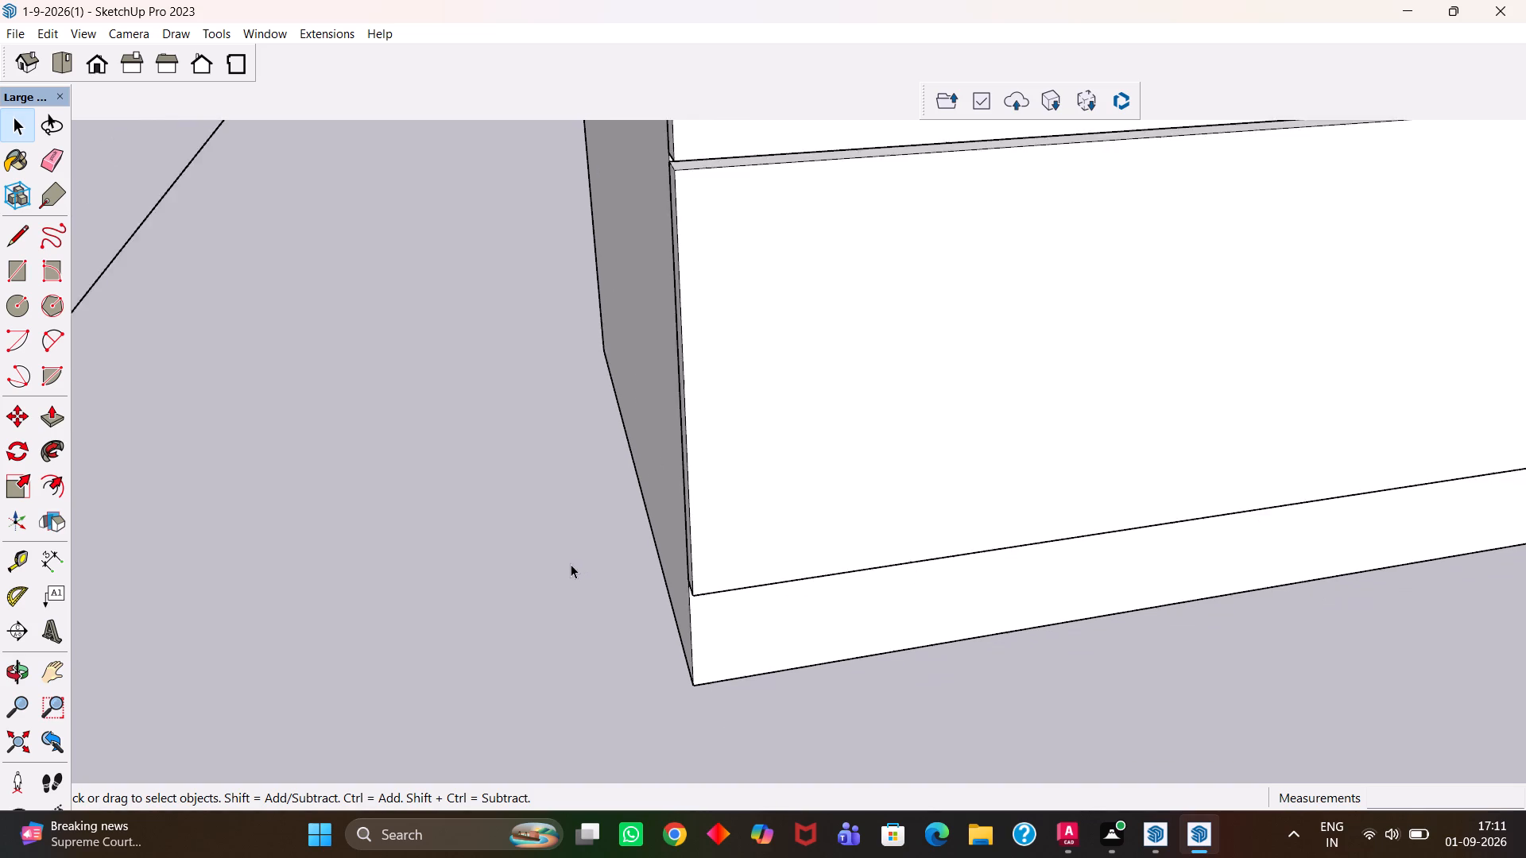
pyautogui.scroll(-5, 571, 564)
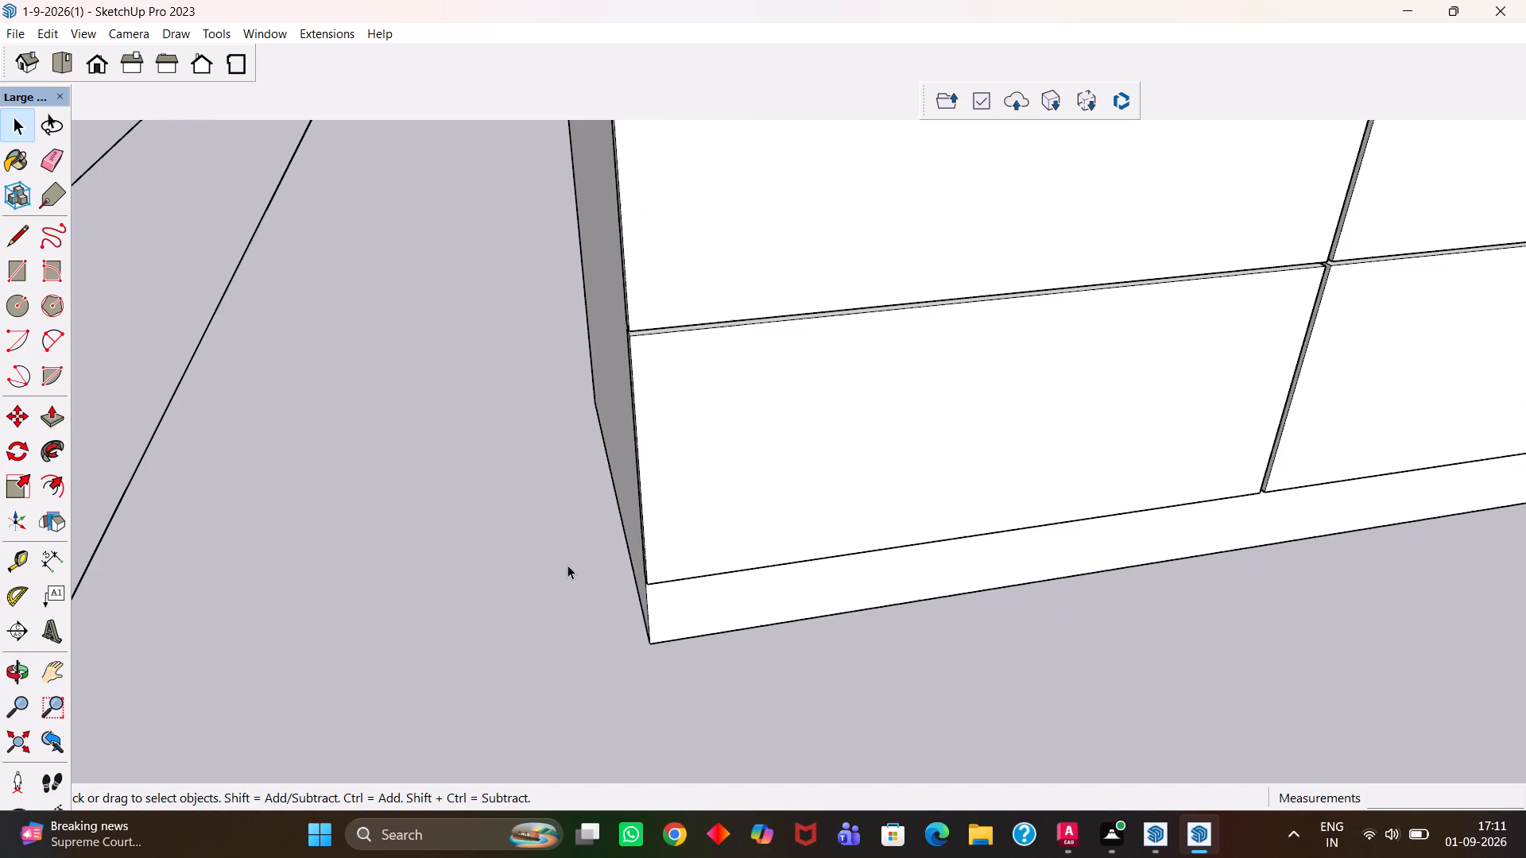
pyautogui.scroll(-3, 567, 565)
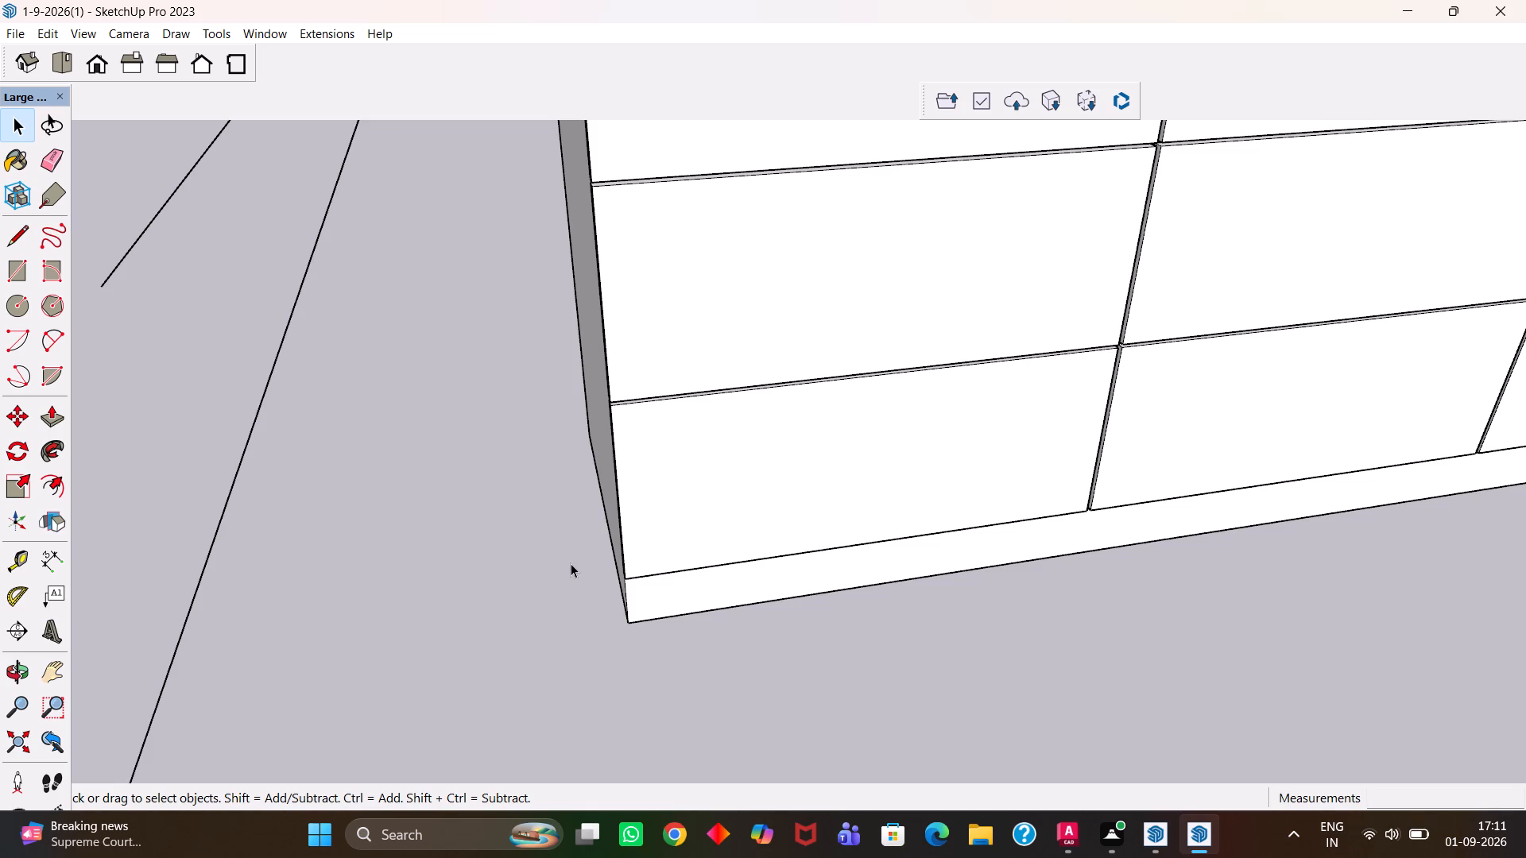
pyautogui.scroll(-5, 591, 579)
pyautogui.scroll(-20, 633, 608)
pyautogui.scroll(-2, 633, 608)
pyautogui.press('h')
pyautogui.press('h')
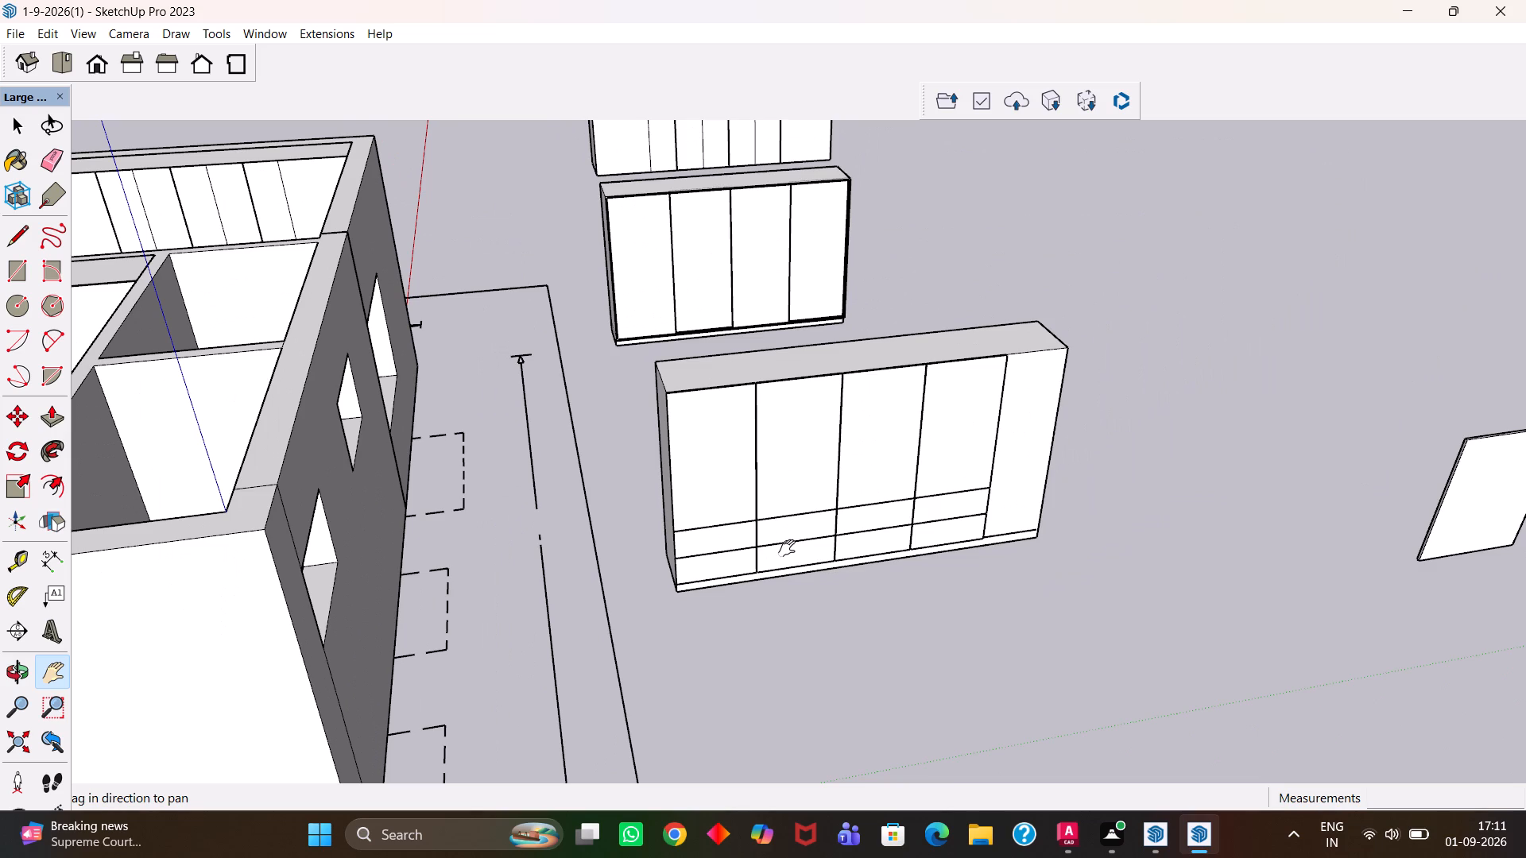
pyautogui.press('h')
pyautogui.scroll(-5, 787, 548)
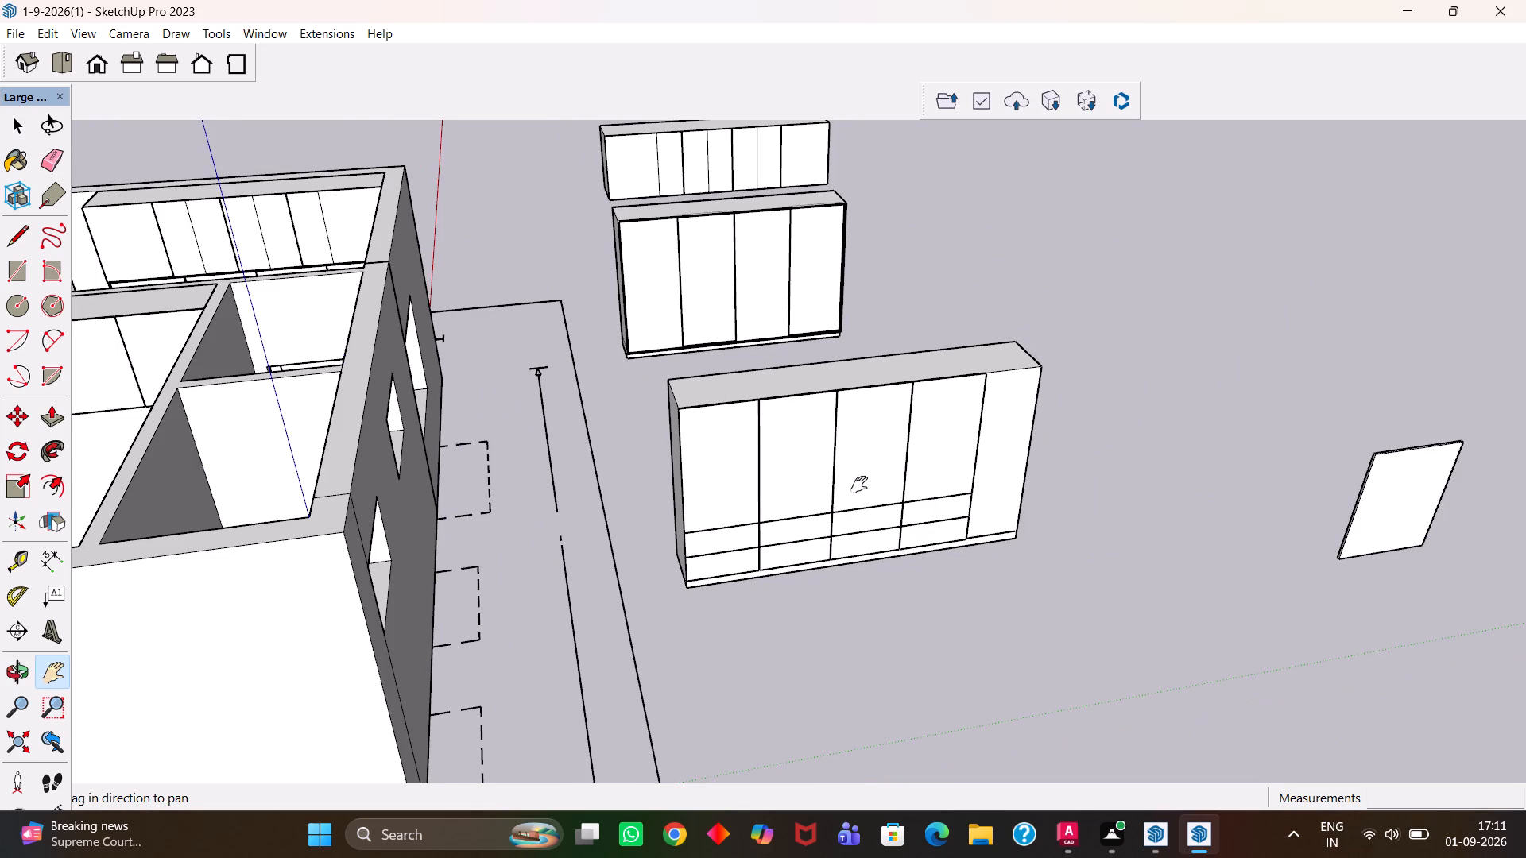
pyautogui.moveTo(866, 508); pyautogui.dragTo(725, 508)
pyautogui.scroll(1, 765, 498)
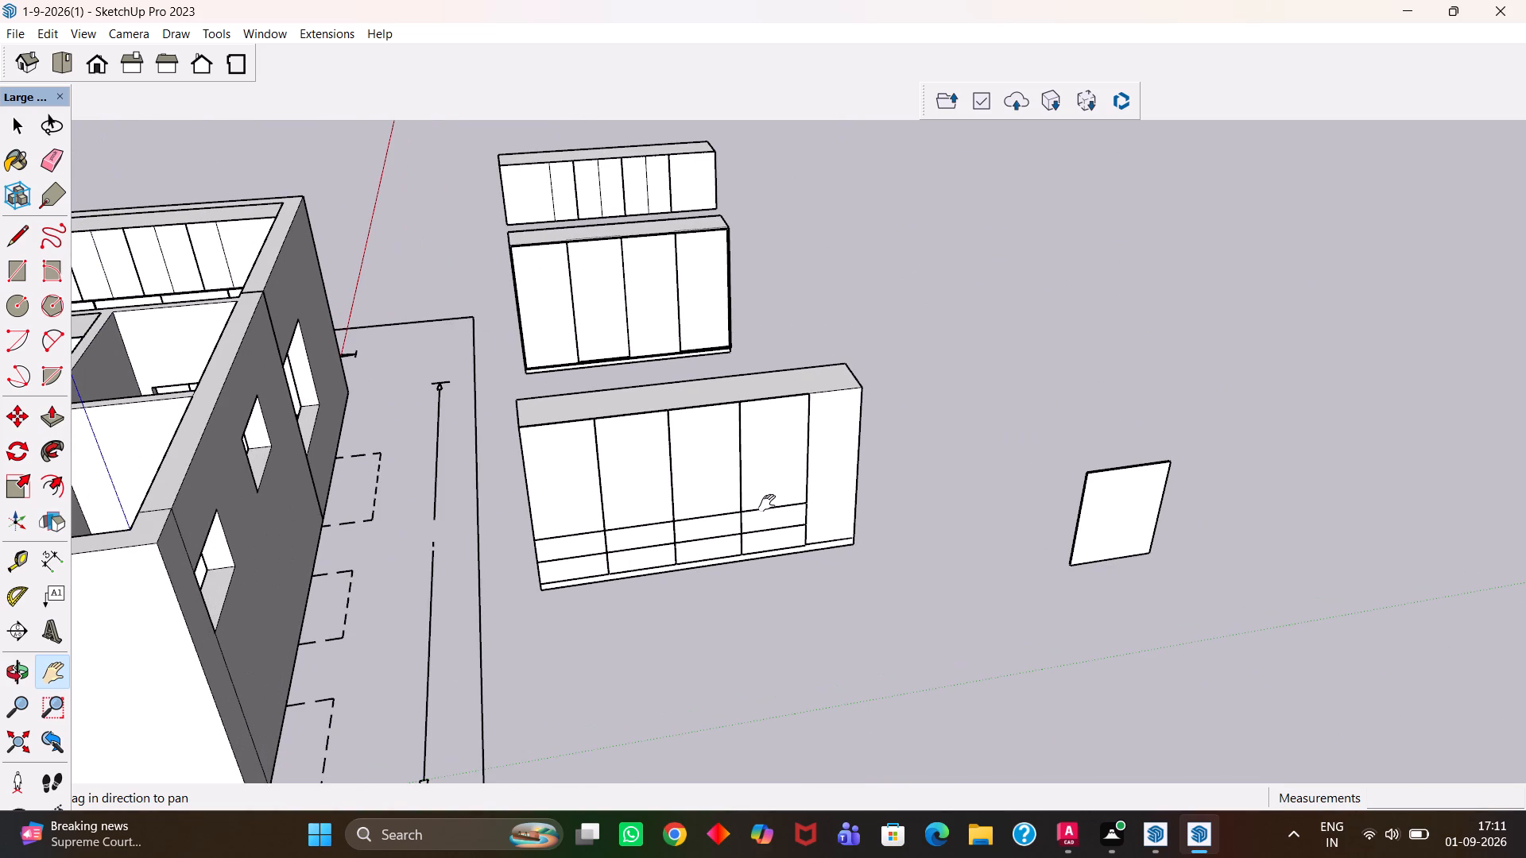
pyautogui.scroll(3, 769, 500)
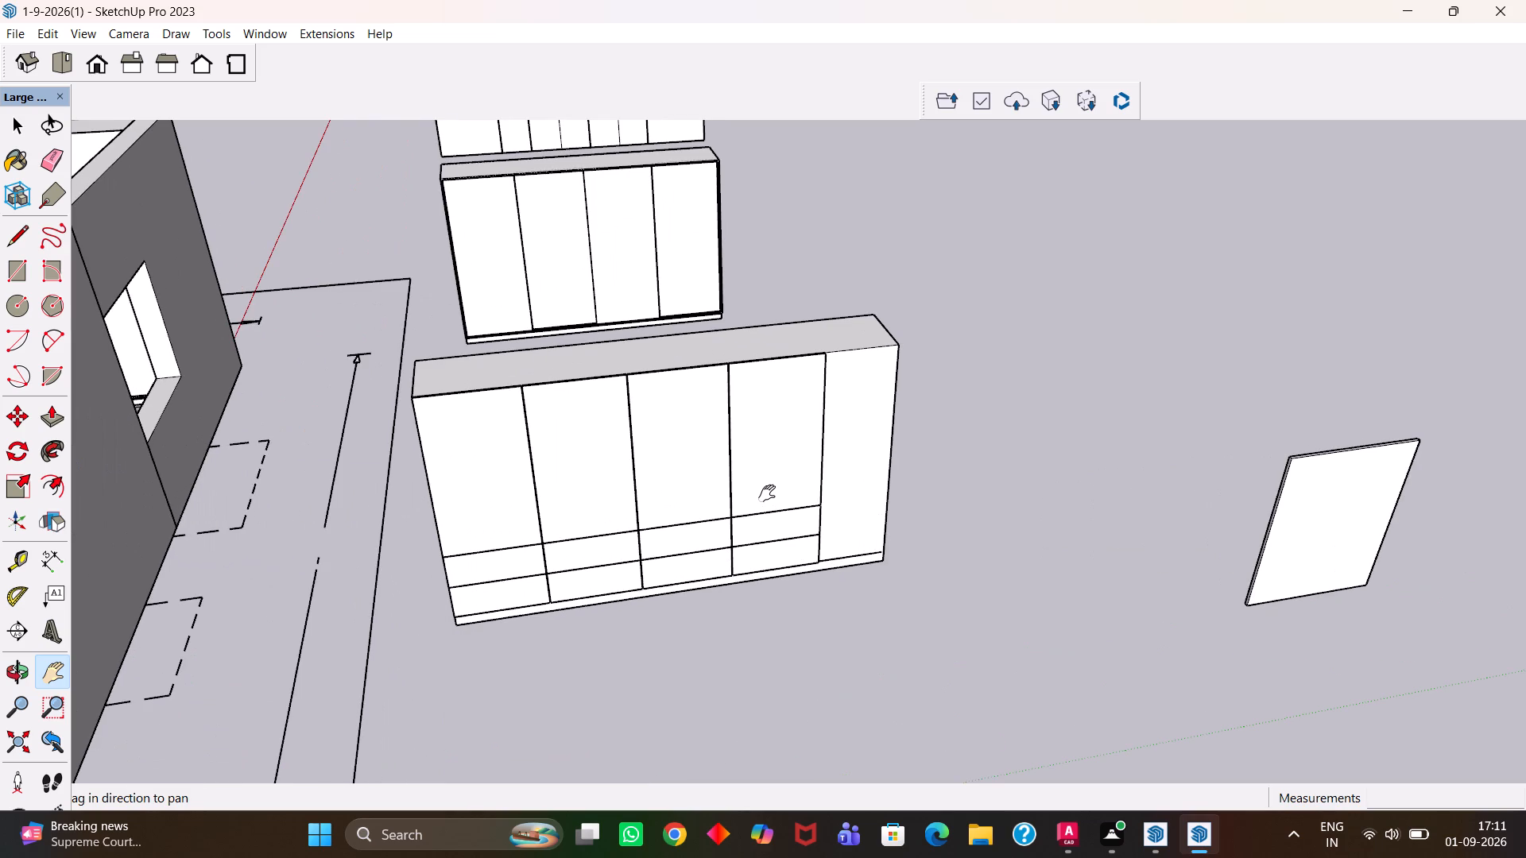
pyautogui.scroll(-3, 767, 493)
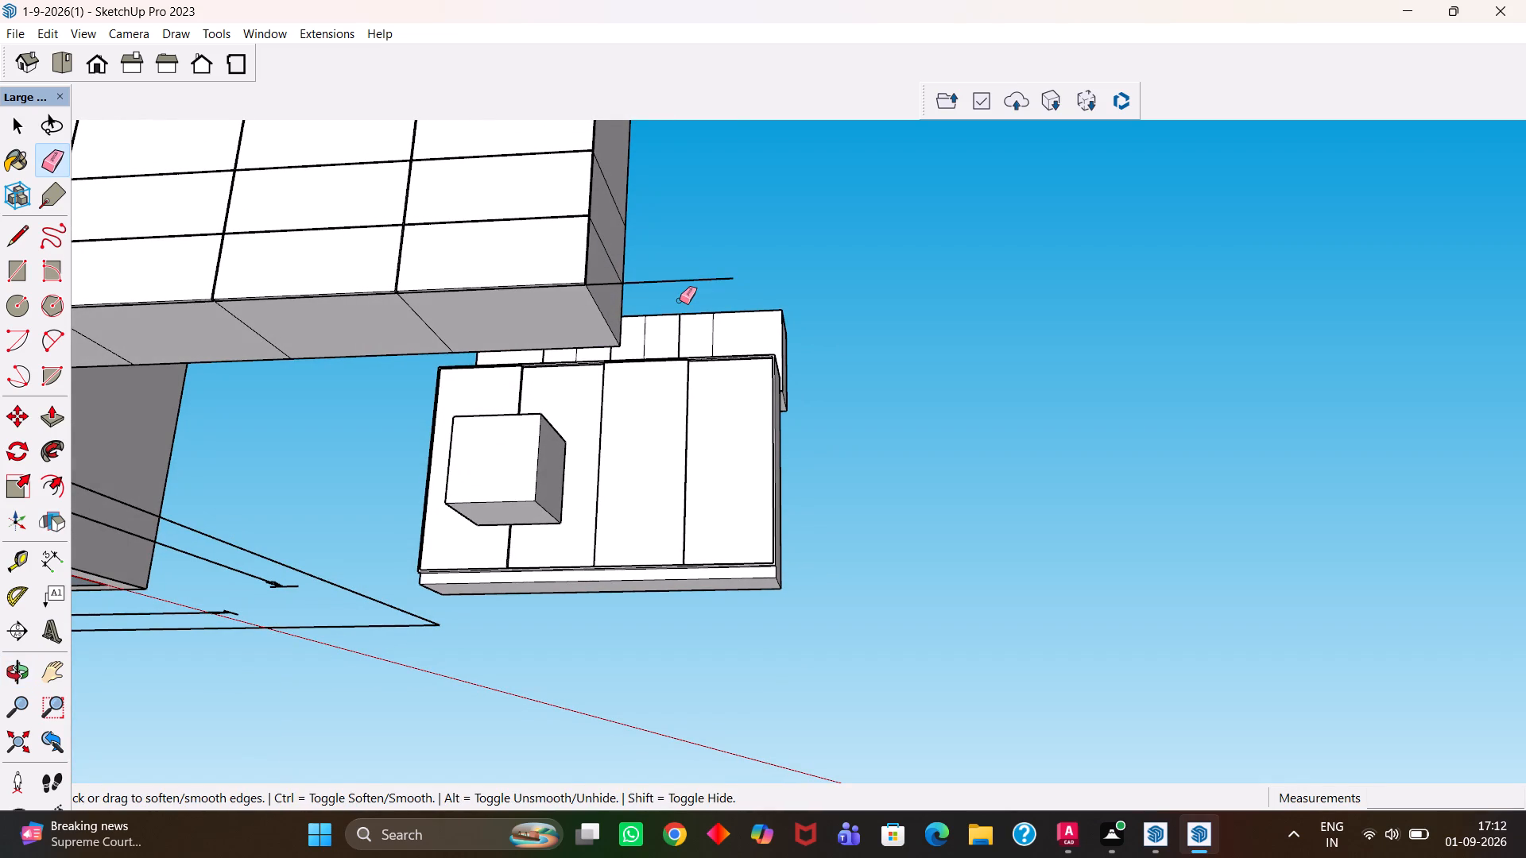
# Undo the last erasure at the wardrobe block's uncovered end and select its front face.
pyautogui.hotkey('ctrl', 'z')
pyautogui.moveTo(667, 292); pyautogui.dragTo(656, 305, button='middle')
pyautogui.press('space')
pyautogui.click(648, 284)
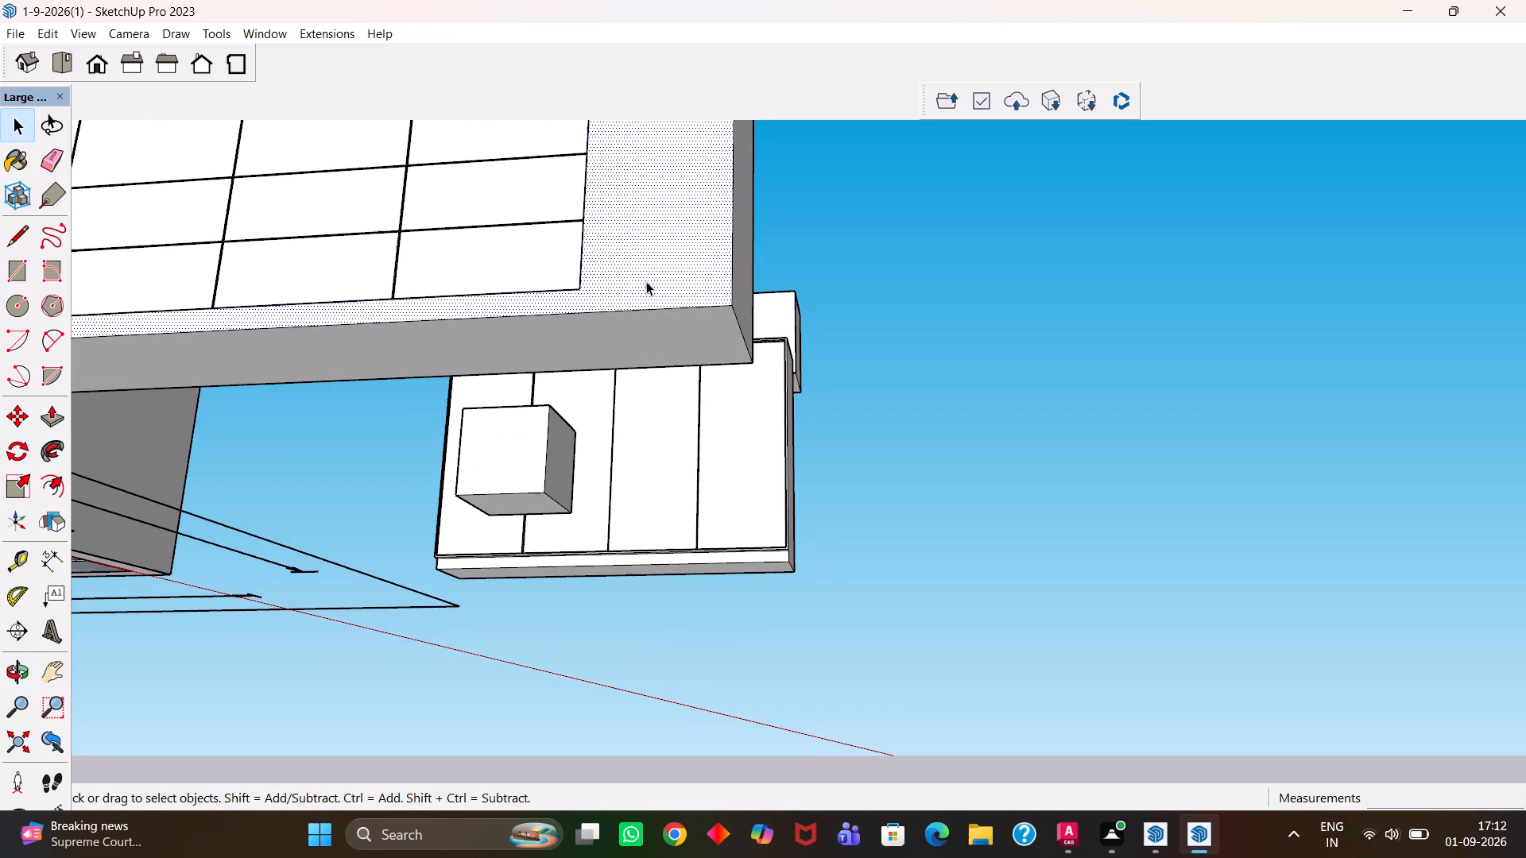
# Place a guide line across the wardrobe block's underside, 2' in from its end edge beside the uncovered strip.
pyautogui.scroll(7, 592, 281)
pyautogui.moveTo(616, 324); pyautogui.dragTo(564, 234, button='middle')
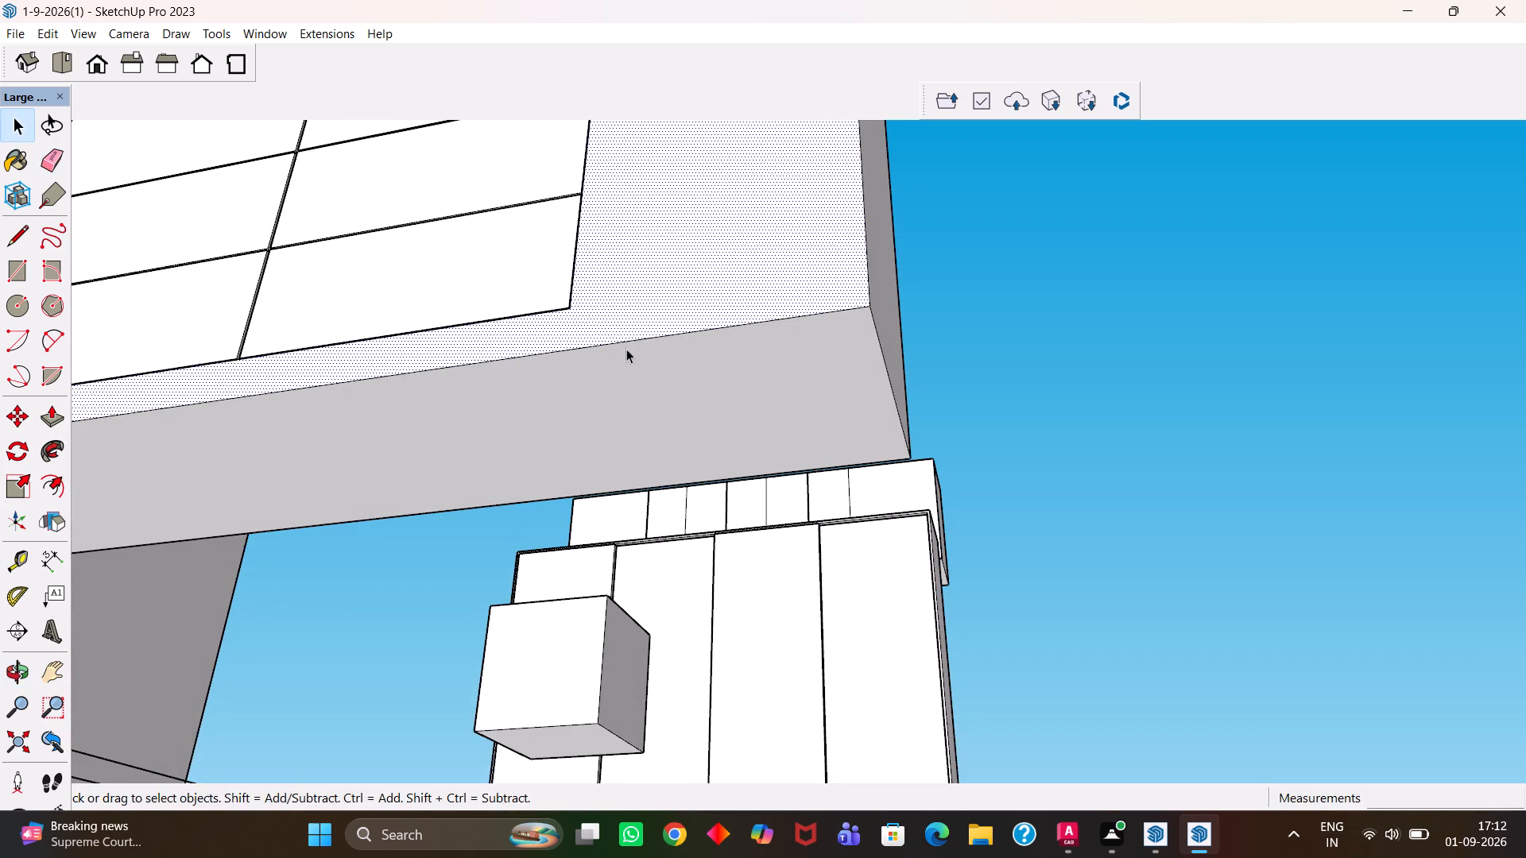
pyautogui.moveTo(626, 350); pyautogui.dragTo(633, 338, button='middle')
pyautogui.press('t')
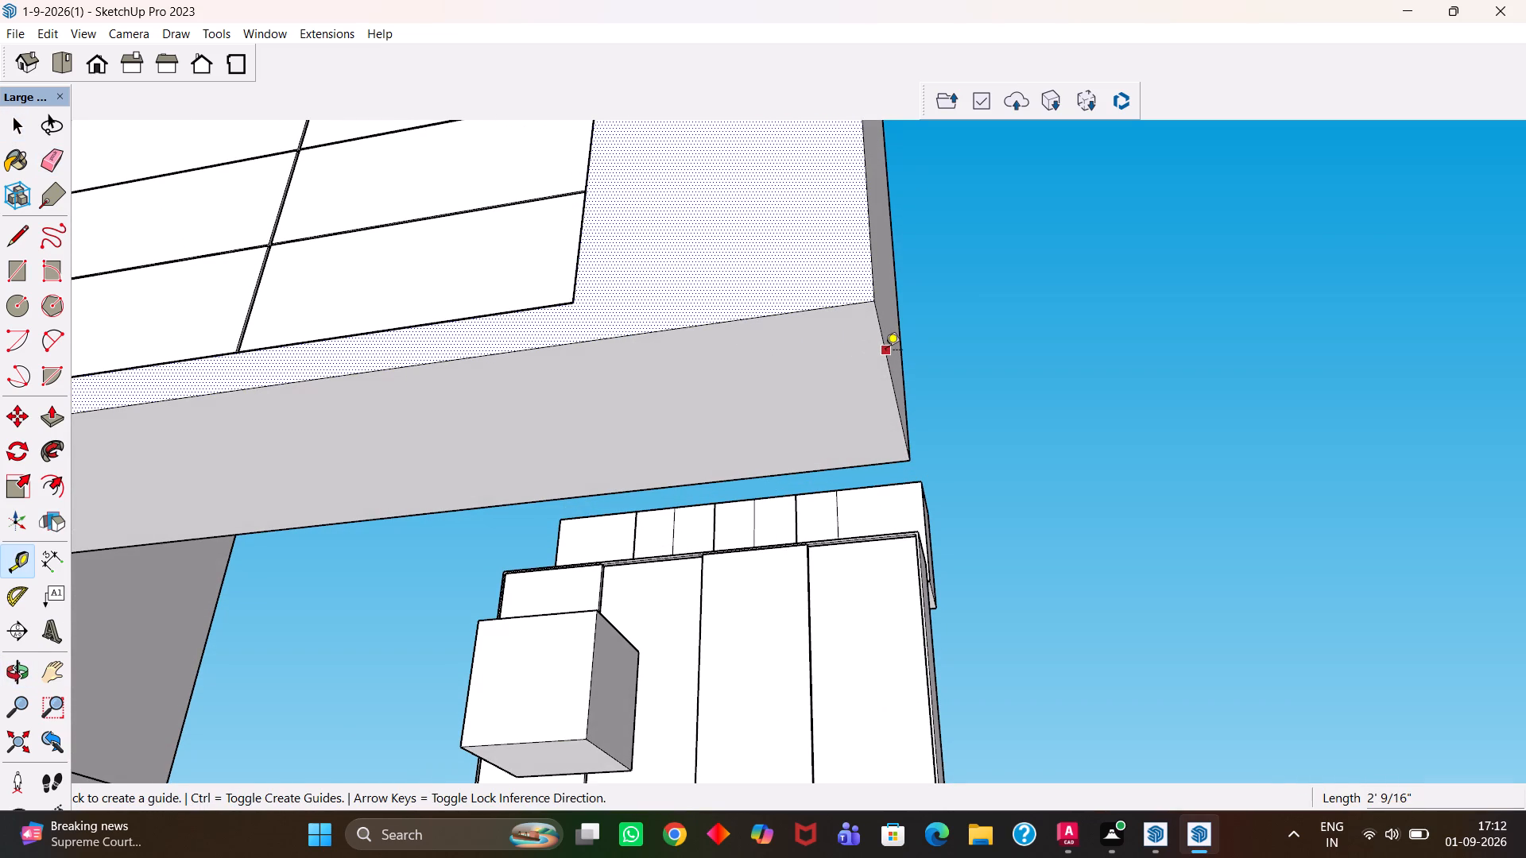
pyautogui.click(885, 351)
pyautogui.press('2')
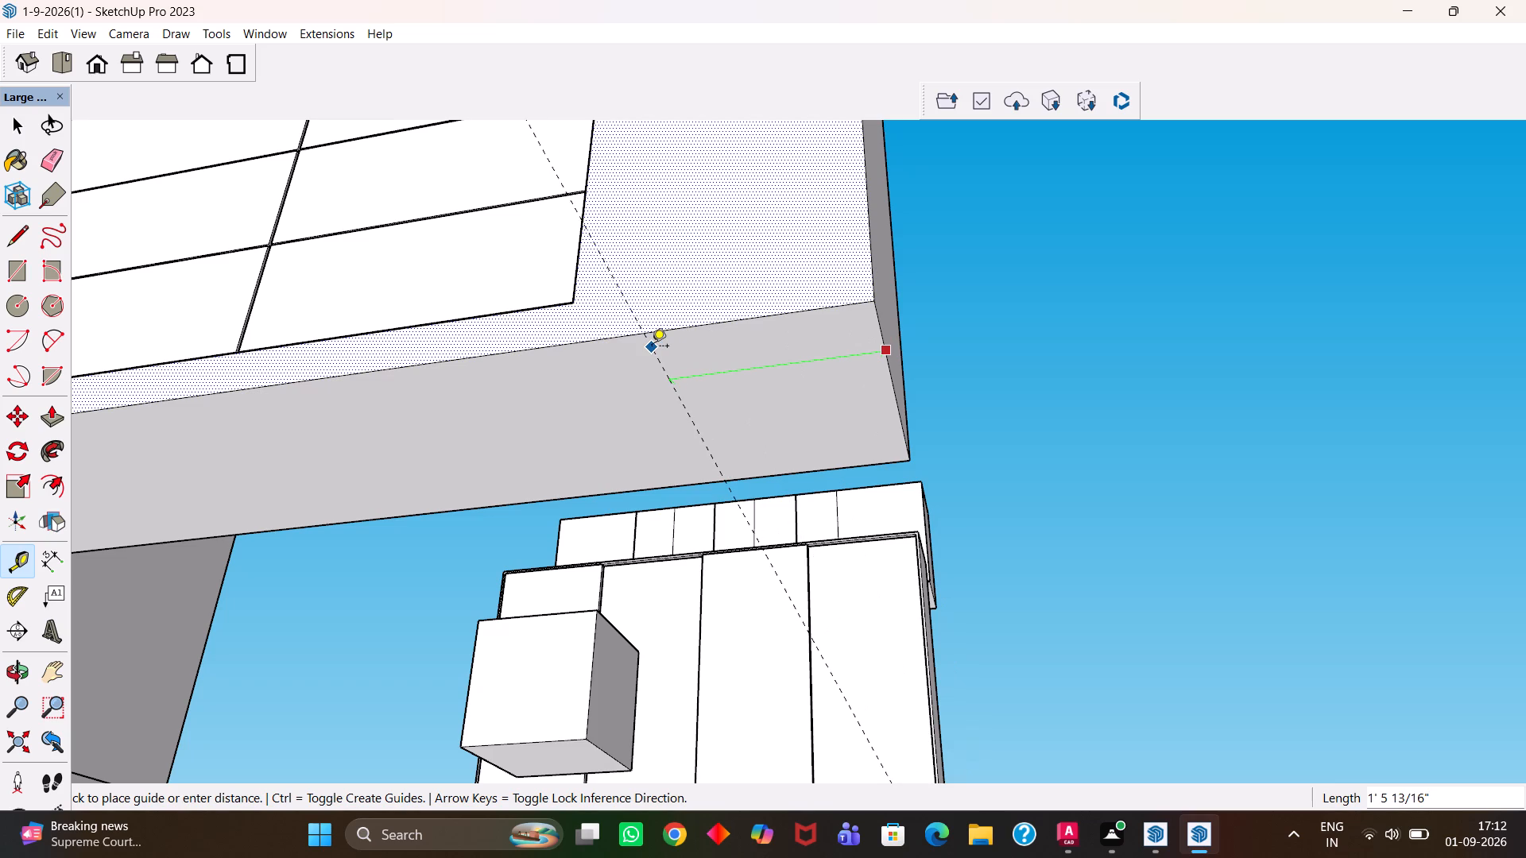
pyautogui.press("'")
pyautogui.press('Return')
pyautogui.press('space')
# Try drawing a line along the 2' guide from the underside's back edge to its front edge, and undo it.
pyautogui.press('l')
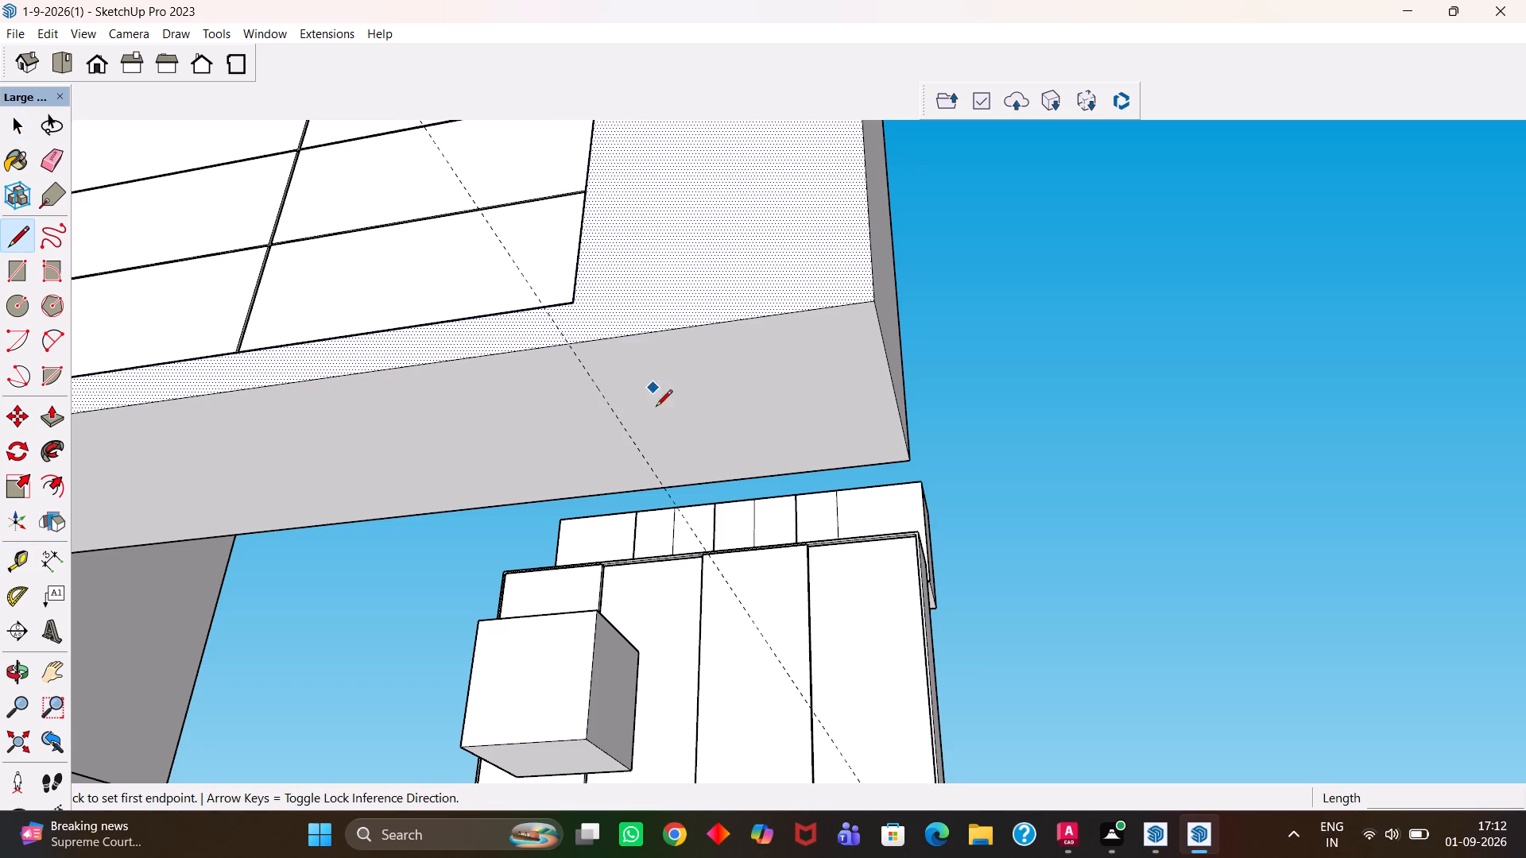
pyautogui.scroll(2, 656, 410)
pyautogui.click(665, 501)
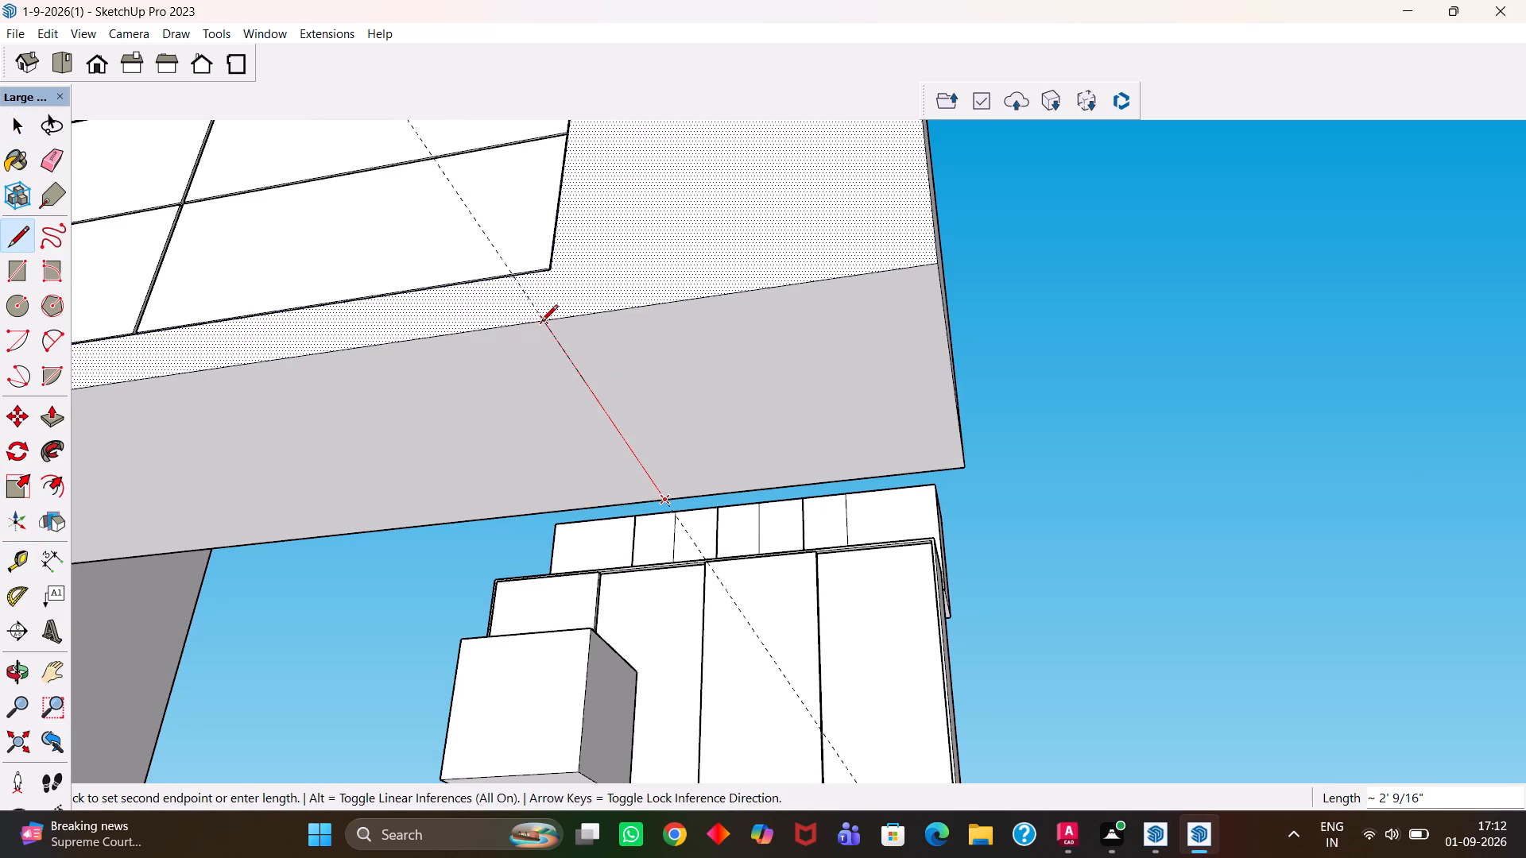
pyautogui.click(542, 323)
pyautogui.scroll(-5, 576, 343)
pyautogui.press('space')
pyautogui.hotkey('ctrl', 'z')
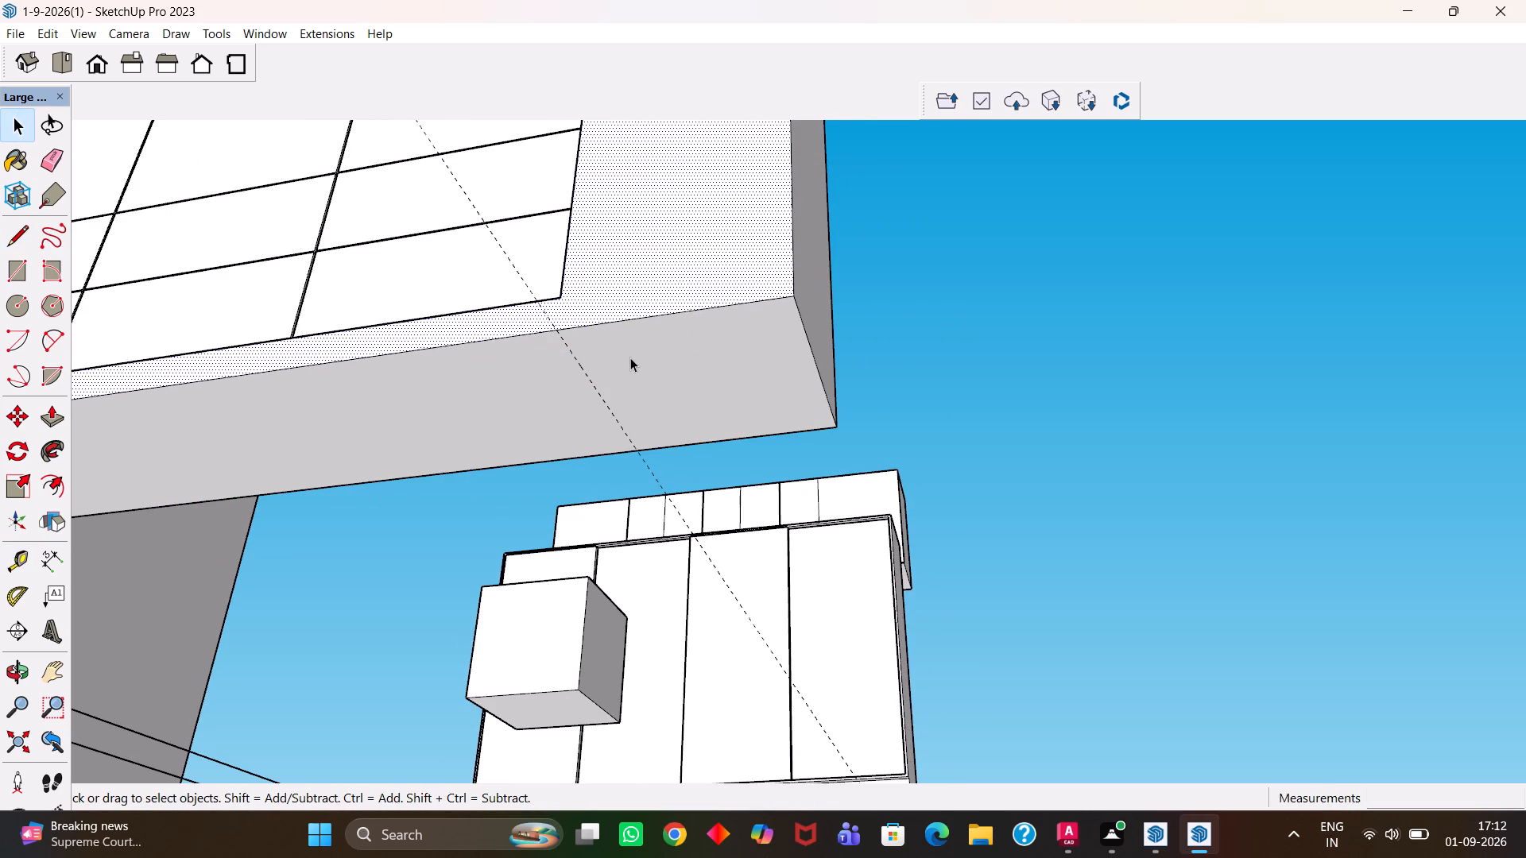
# Draw a line about 2' 9/16" long along the 2' guide across the wardrobe block's underside, between its two long edges.
pyautogui.press('space')
pyautogui.doubleClick(658, 365)
pyautogui.moveTo(659, 364); pyautogui.dragTo(673, 348, button='middle')
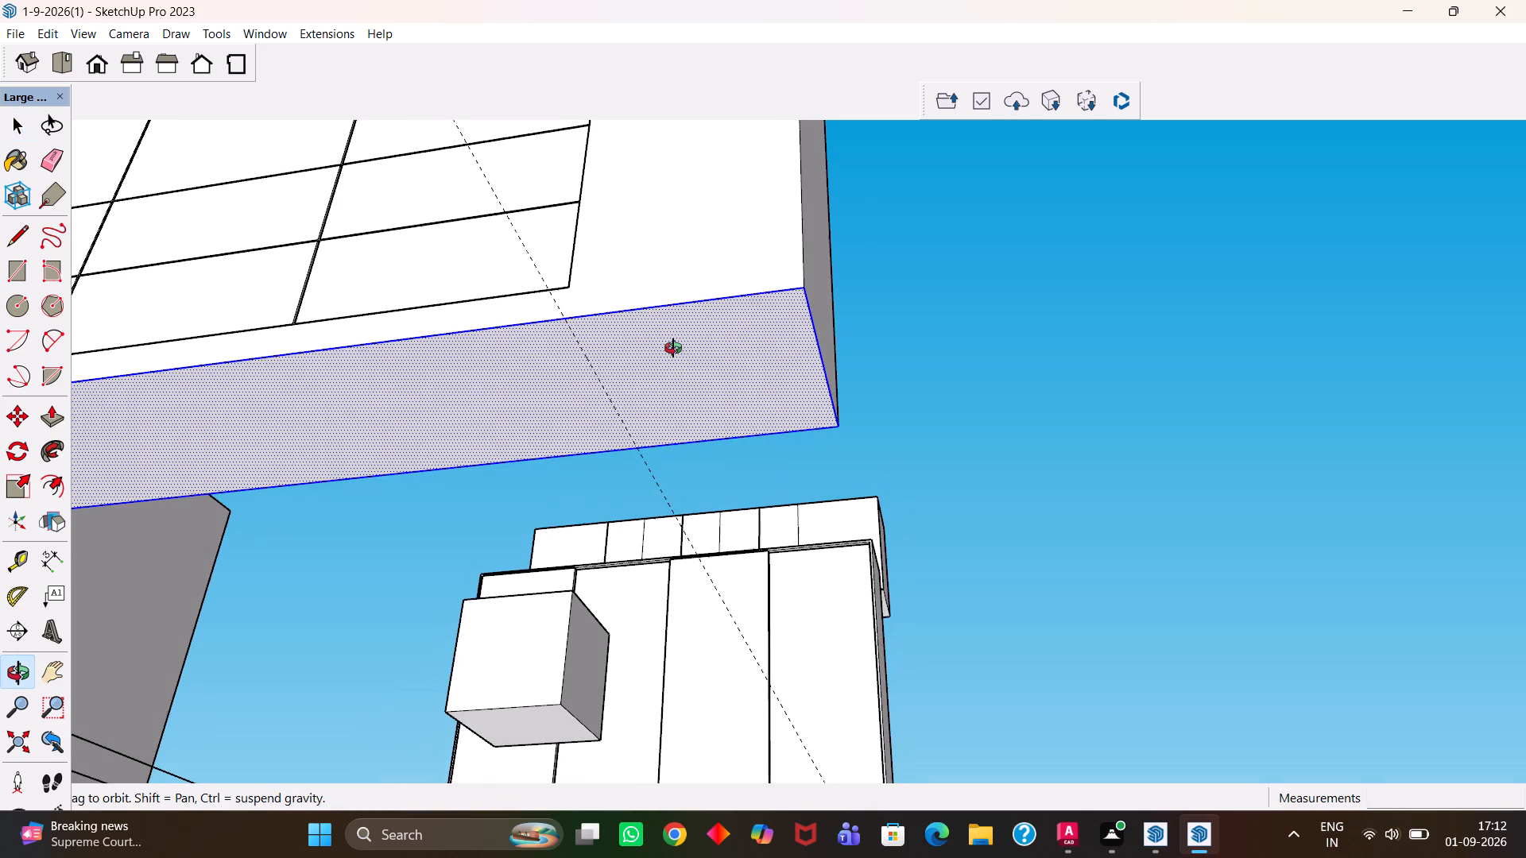
pyautogui.moveTo(673, 348); pyautogui.dragTo(673, 347, button='middle')
pyautogui.press('l')
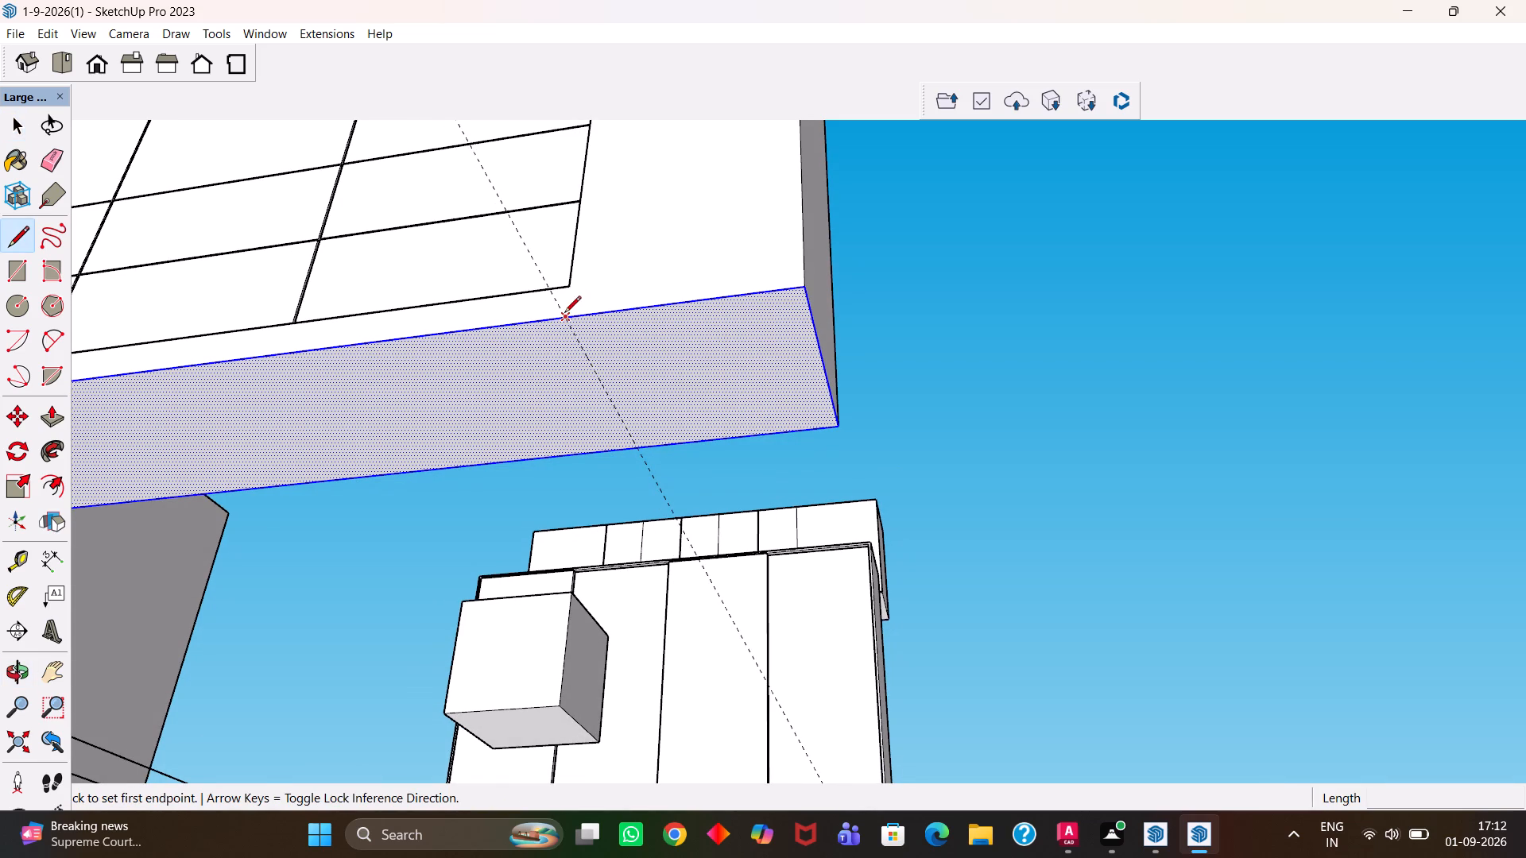
pyautogui.click(564, 314)
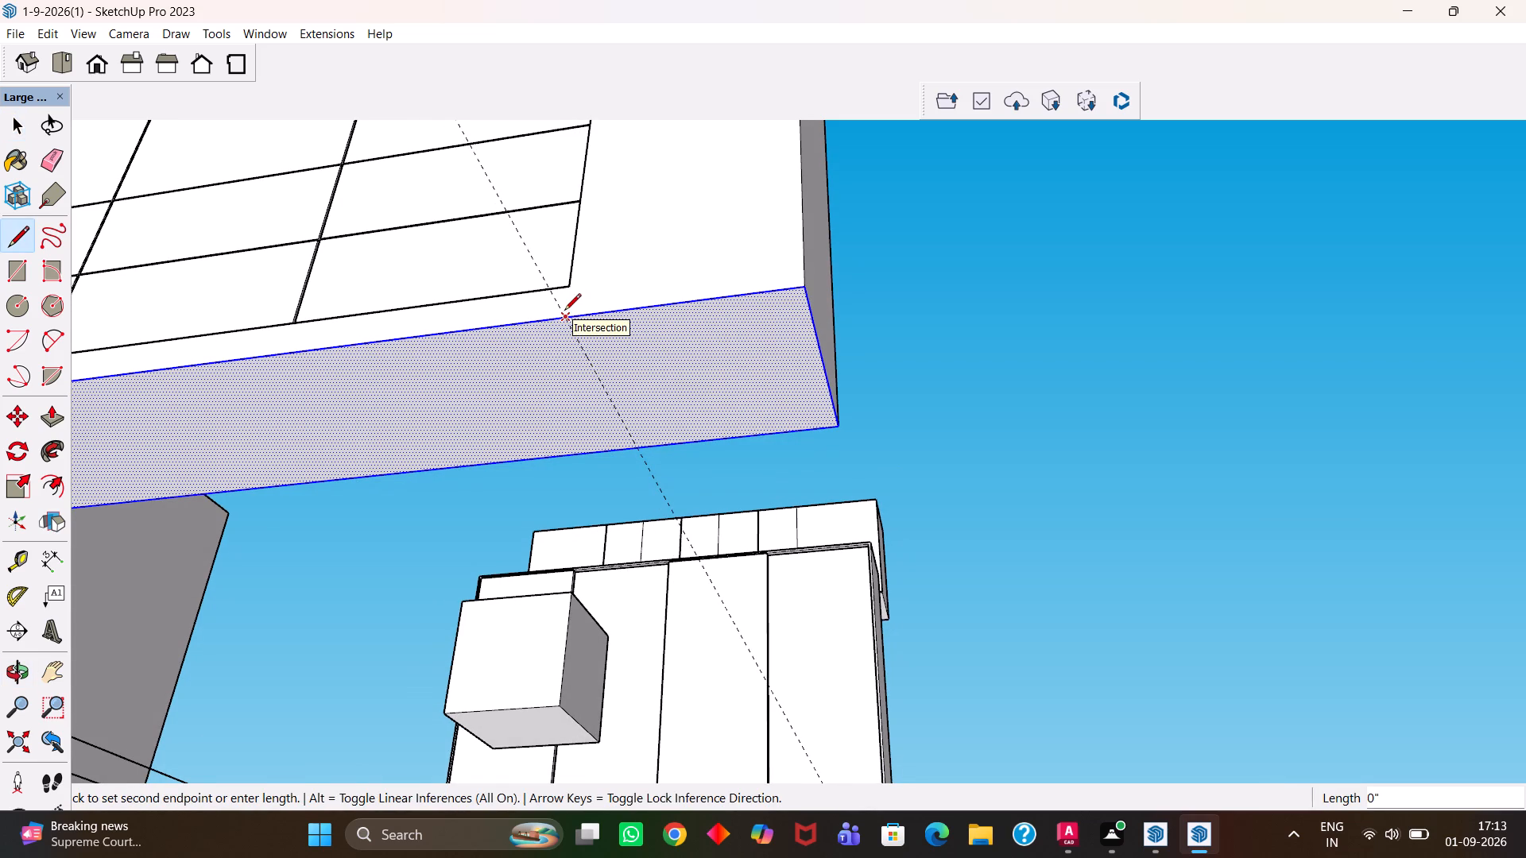
pyautogui.scroll(-1, 579, 325)
pyautogui.scroll(3, 579, 325)
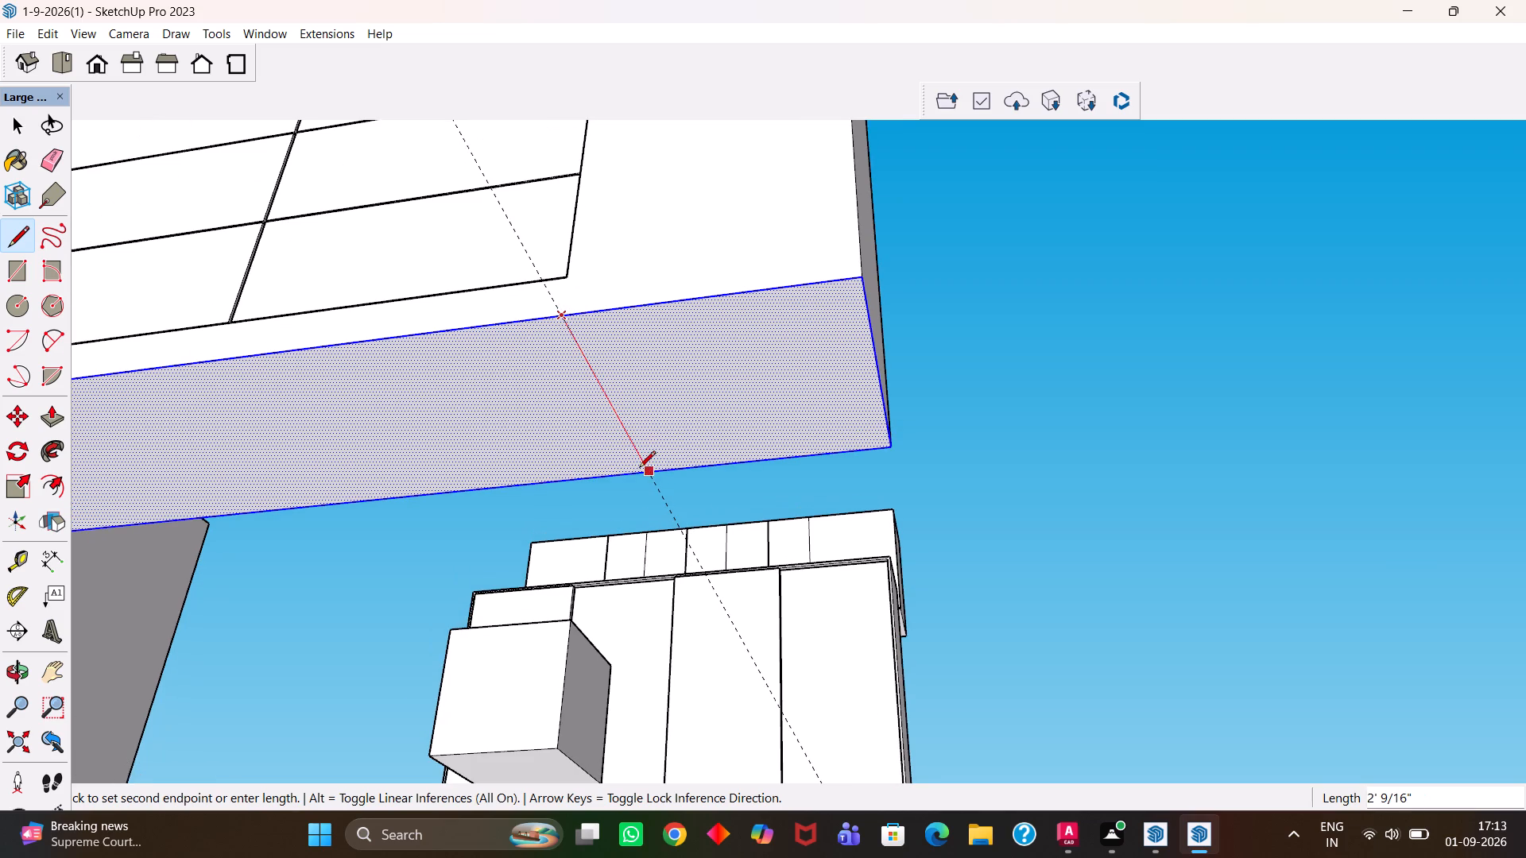
pyautogui.click(644, 470)
pyautogui.scroll(-6, 644, 470)
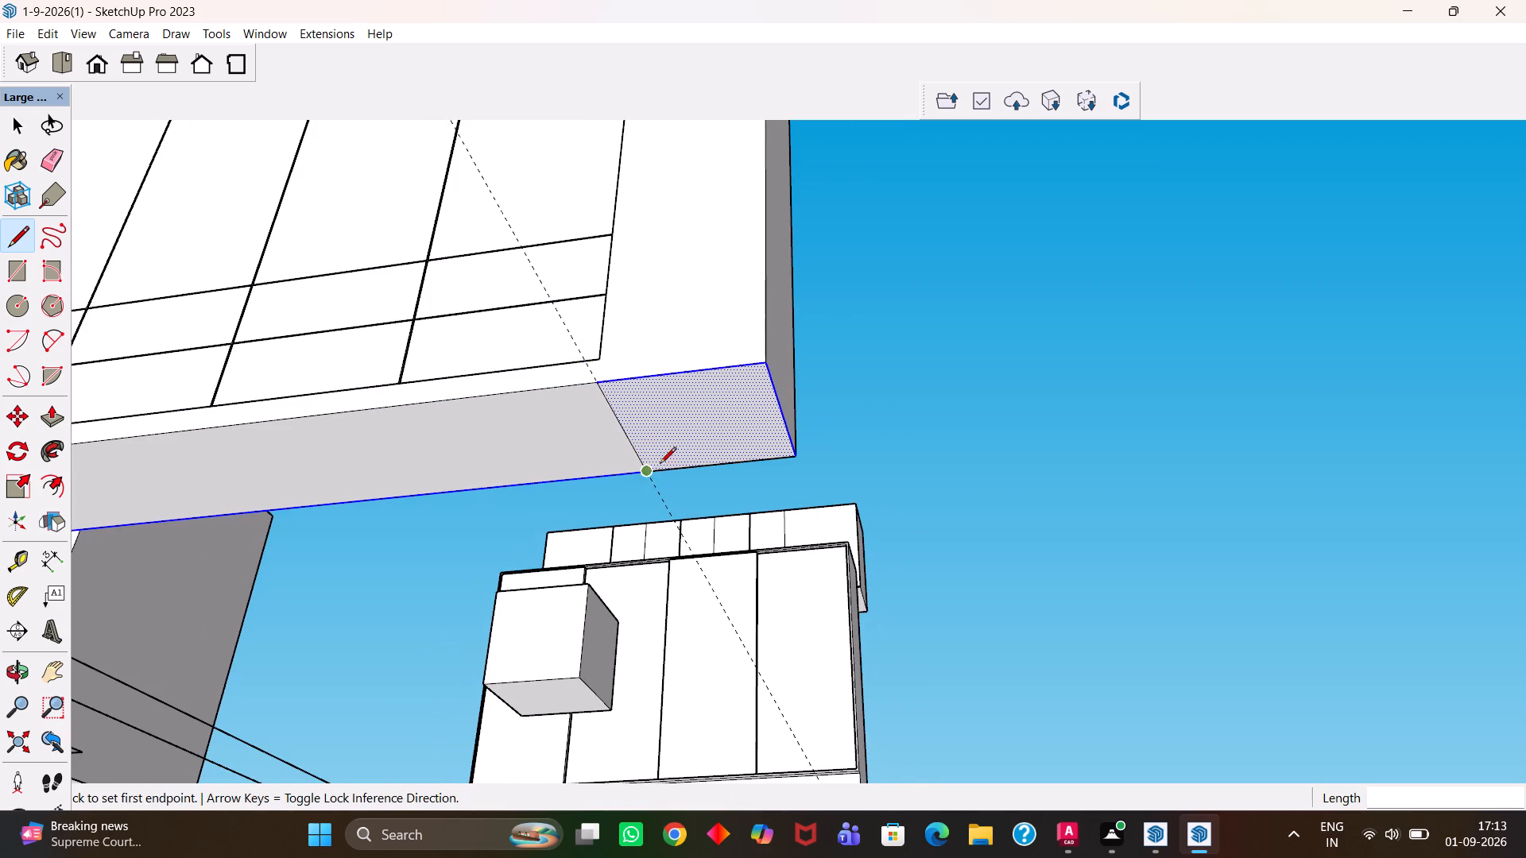
# Push the underside's end portion up about 6' 10 13/16" through the wardrobe block, cutting away the uncovered end beyond the fourth bay.
pyautogui.press('space')
pyautogui.press('p')
pyautogui.click(699, 427)
pyautogui.click(725, 385)
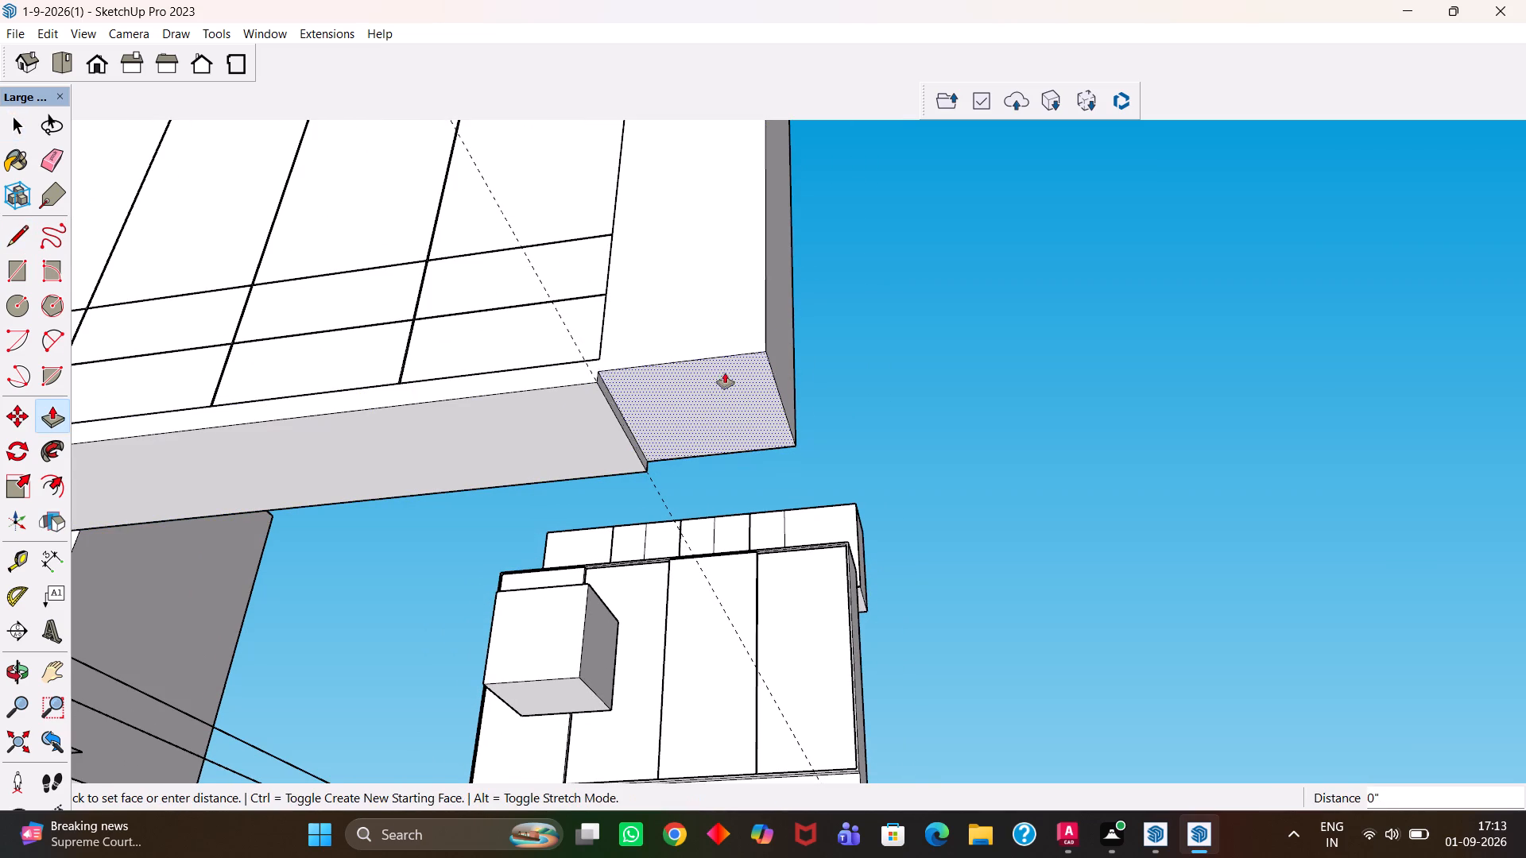
pyautogui.scroll(-5, 722, 286)
pyautogui.press('h')
pyautogui.scroll(-6, 726, 260)
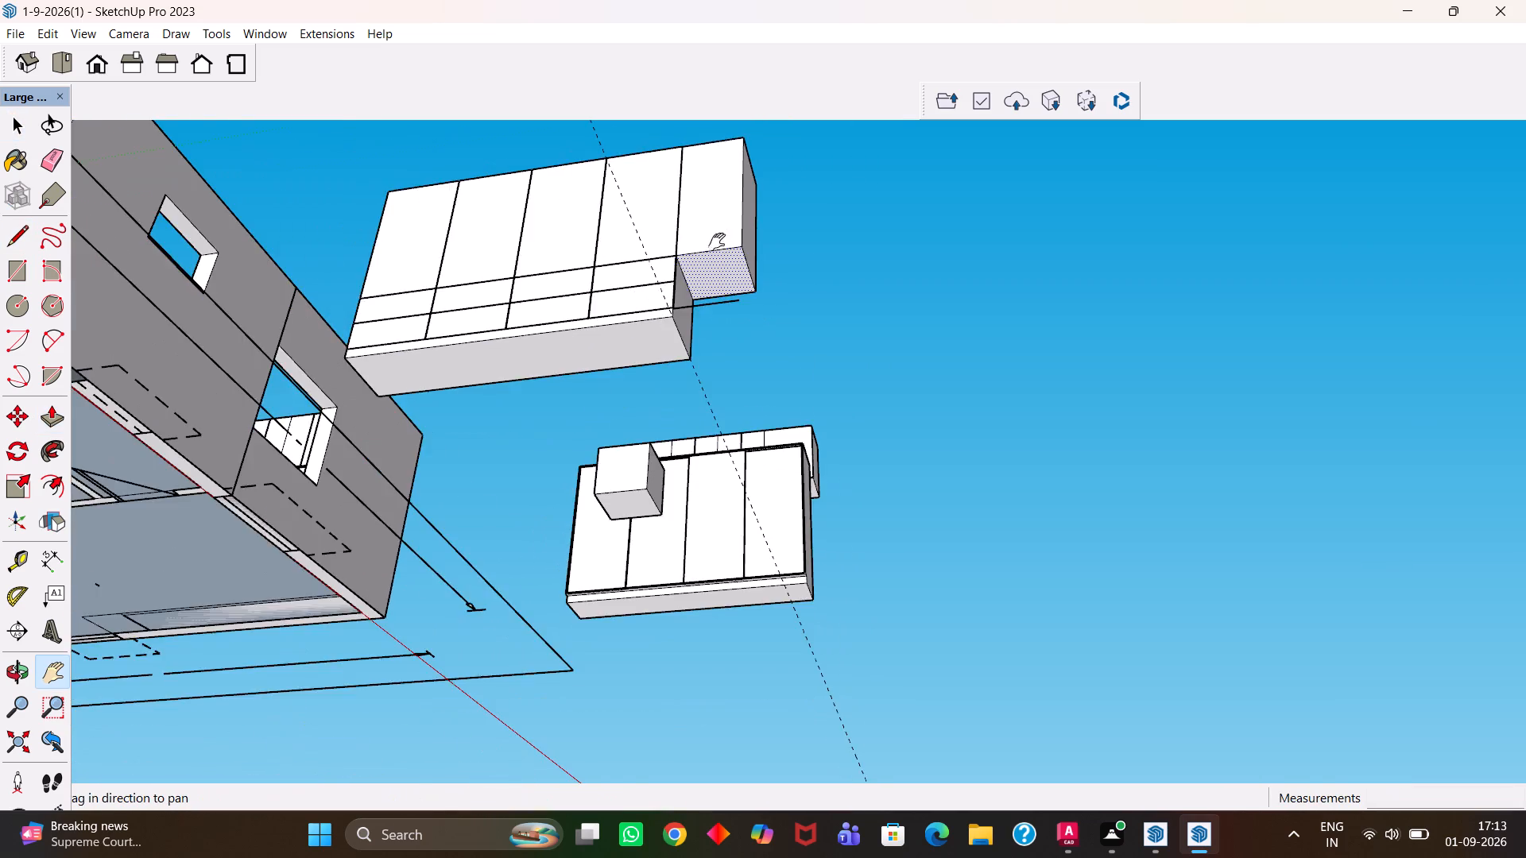
pyautogui.moveTo(713, 306); pyautogui.dragTo(713, 330)
pyautogui.press('Escape')
pyautogui.click(755, 171)
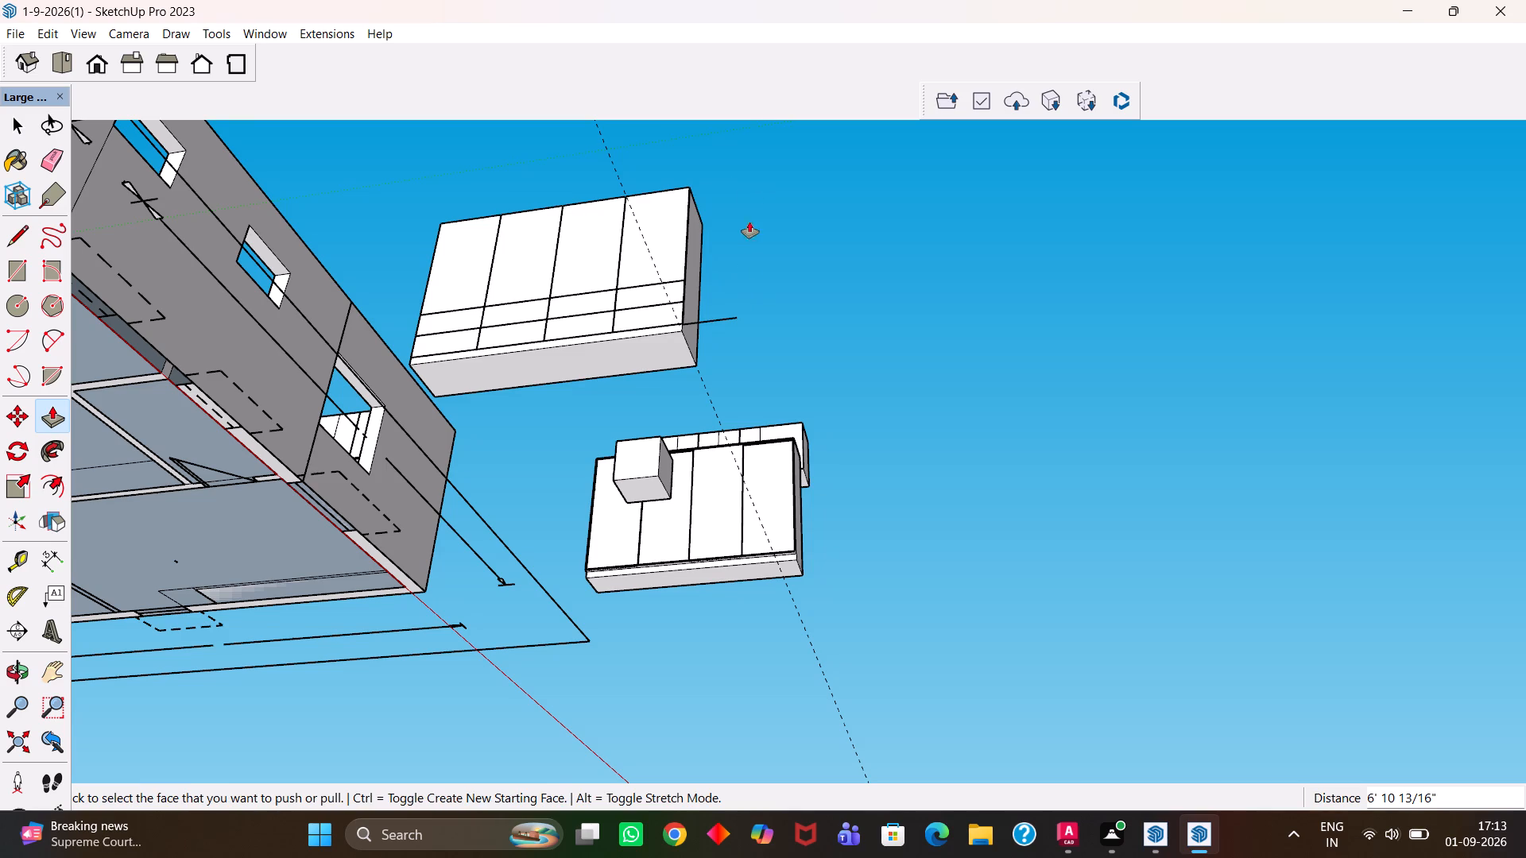
# Delete the leftover line sticking out past the wardrobe block's cut end at the bottom of the front.
pyautogui.scroll(9, 735, 306)
pyautogui.press('space')
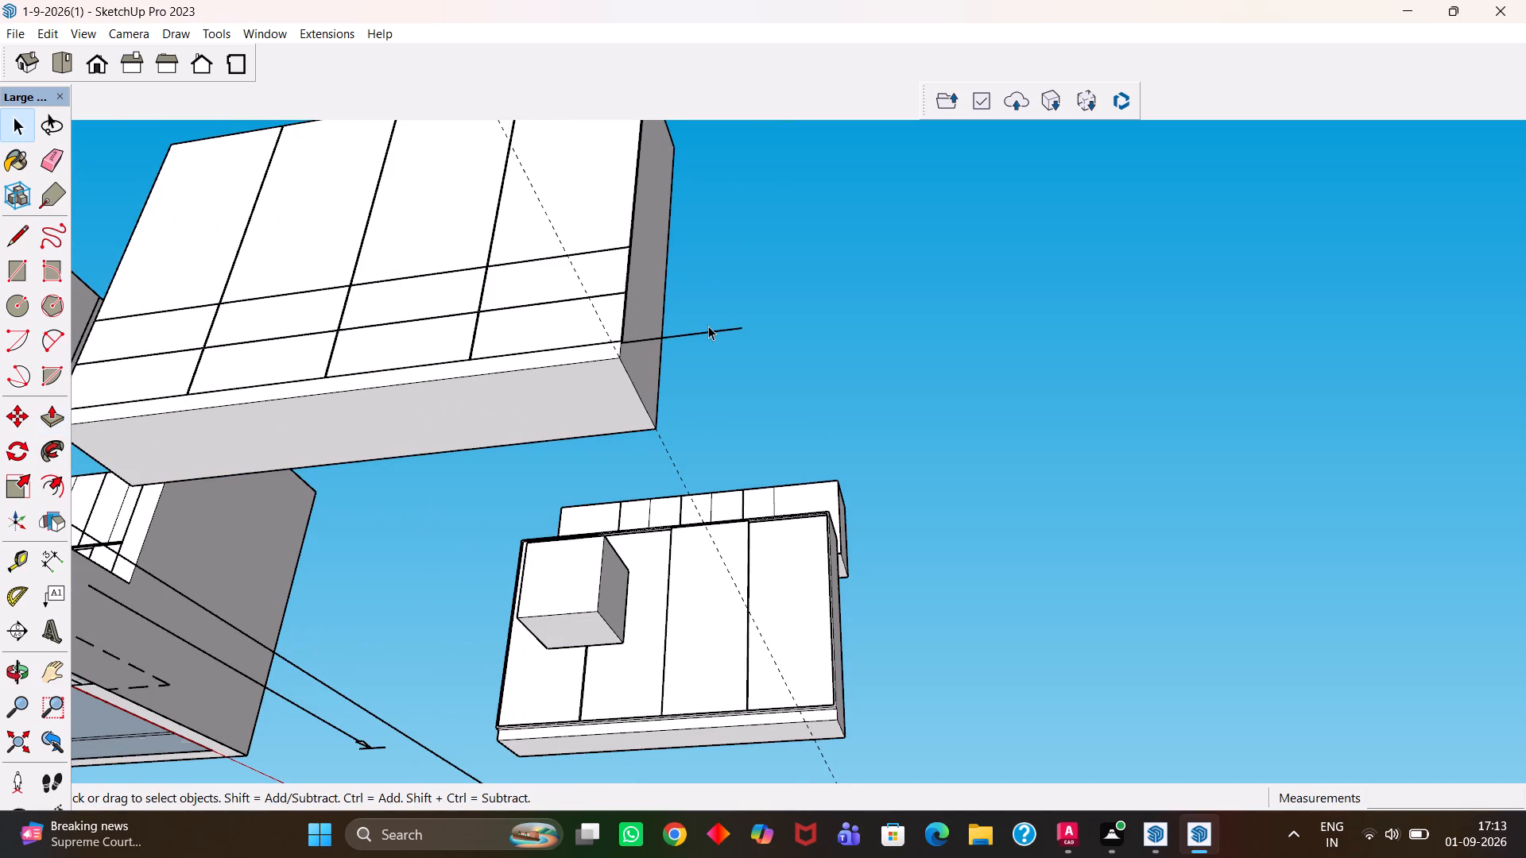
pyautogui.click(707, 328)
pyautogui.click(710, 330)
pyautogui.click(711, 330)
pyautogui.press('Delete')
pyautogui.click(774, 332)
# Push the skirting strip below the wardrobe block's drawers inward 9/16".
pyautogui.scroll(1, 600, 346)
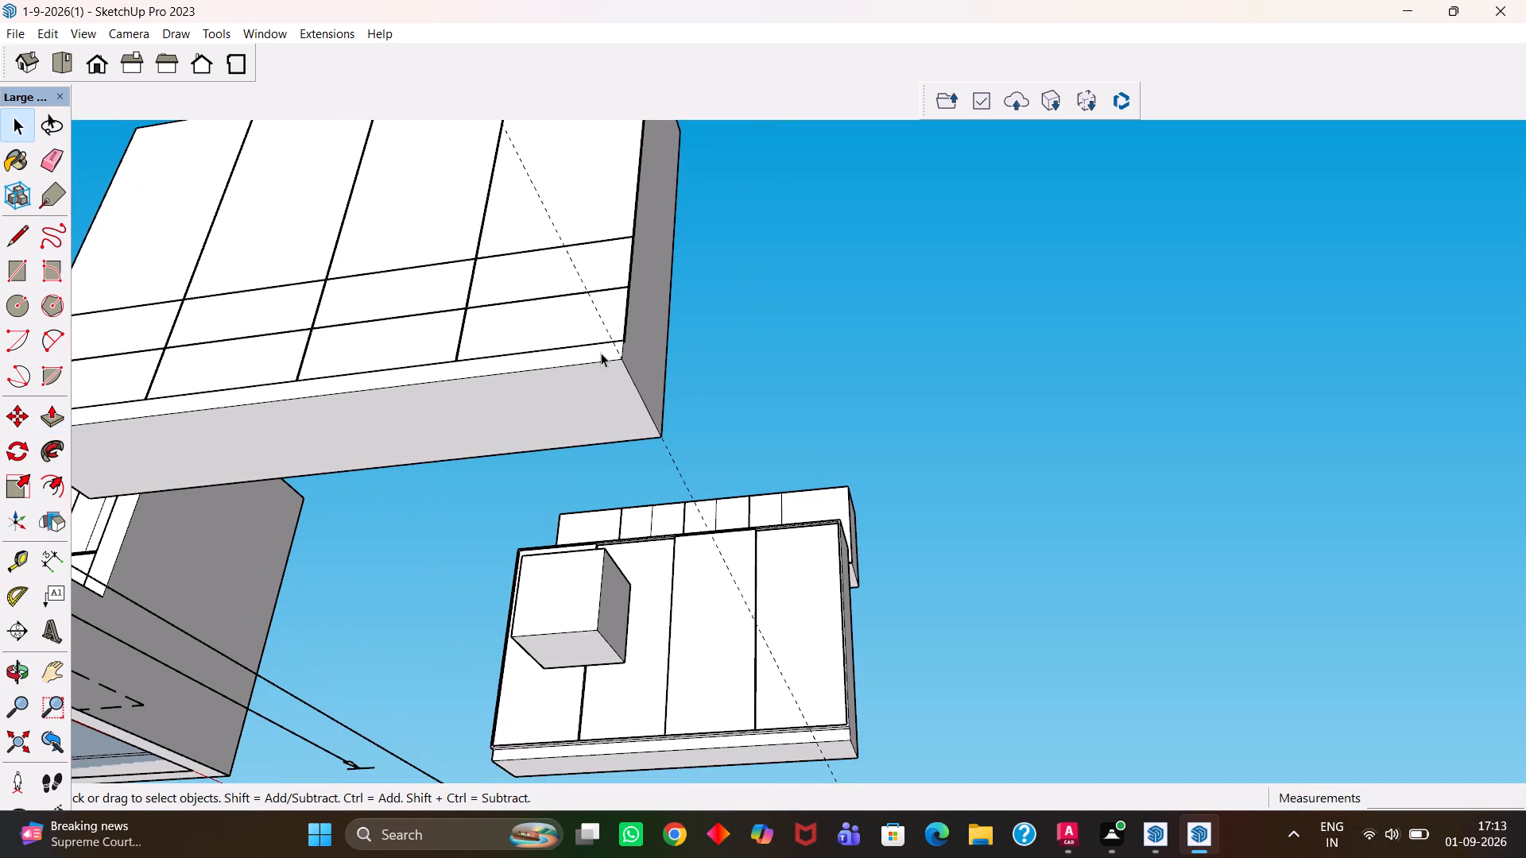
pyautogui.click(602, 354)
pyautogui.press('p')
pyautogui.click(602, 354)
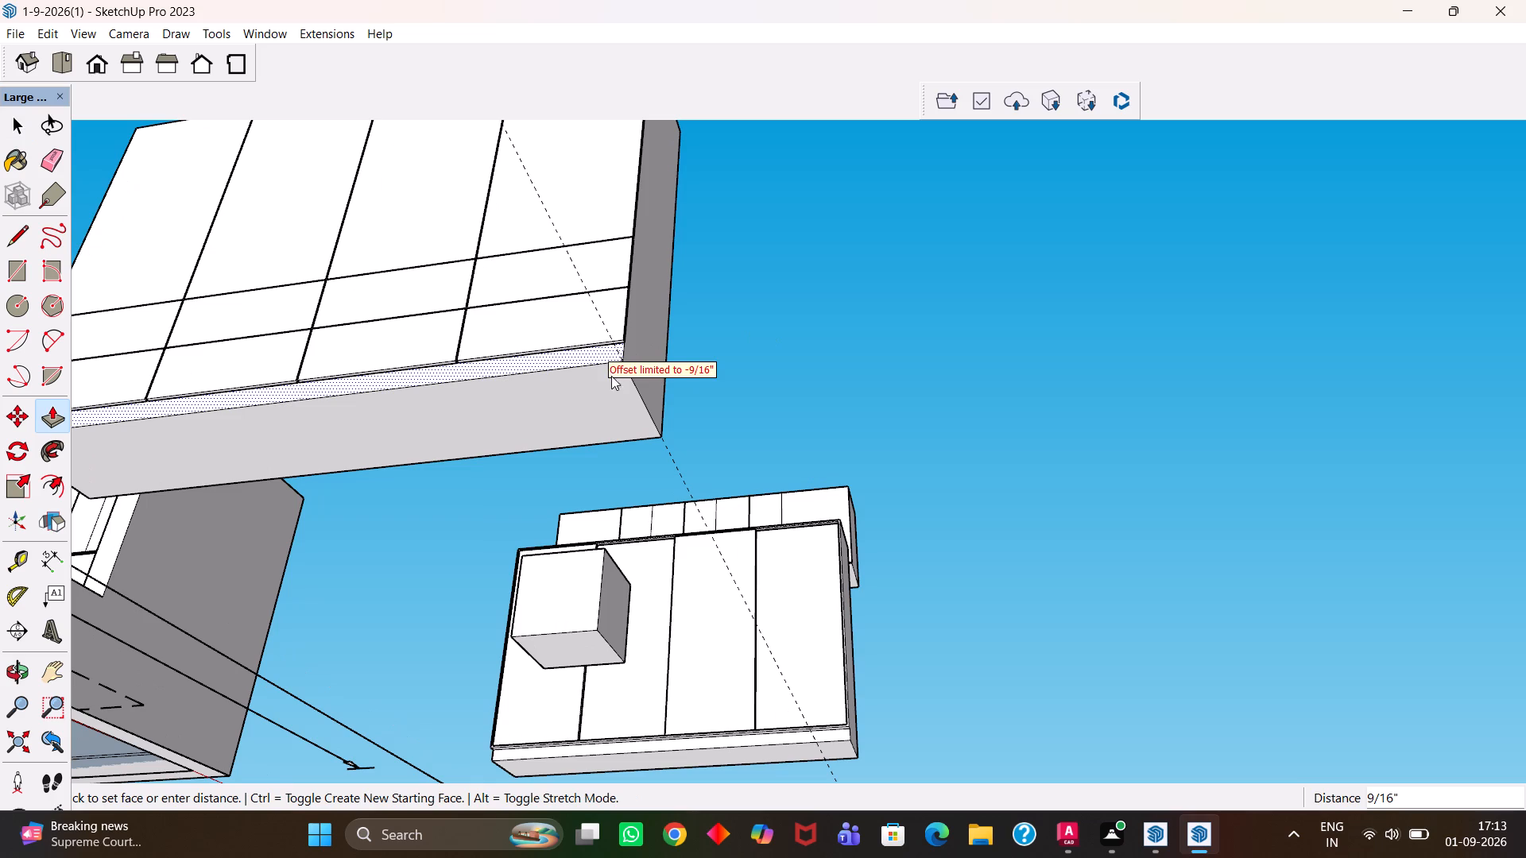
pyautogui.click(613, 382)
# Examine the shortened wardrobe block from the front and above, alongside the other wardrobes and the house.
pyautogui.scroll(-11, 726, 396)
pyautogui.press('h')
pyautogui.moveTo(660, 367); pyautogui.dragTo(993, 812, button='middle')
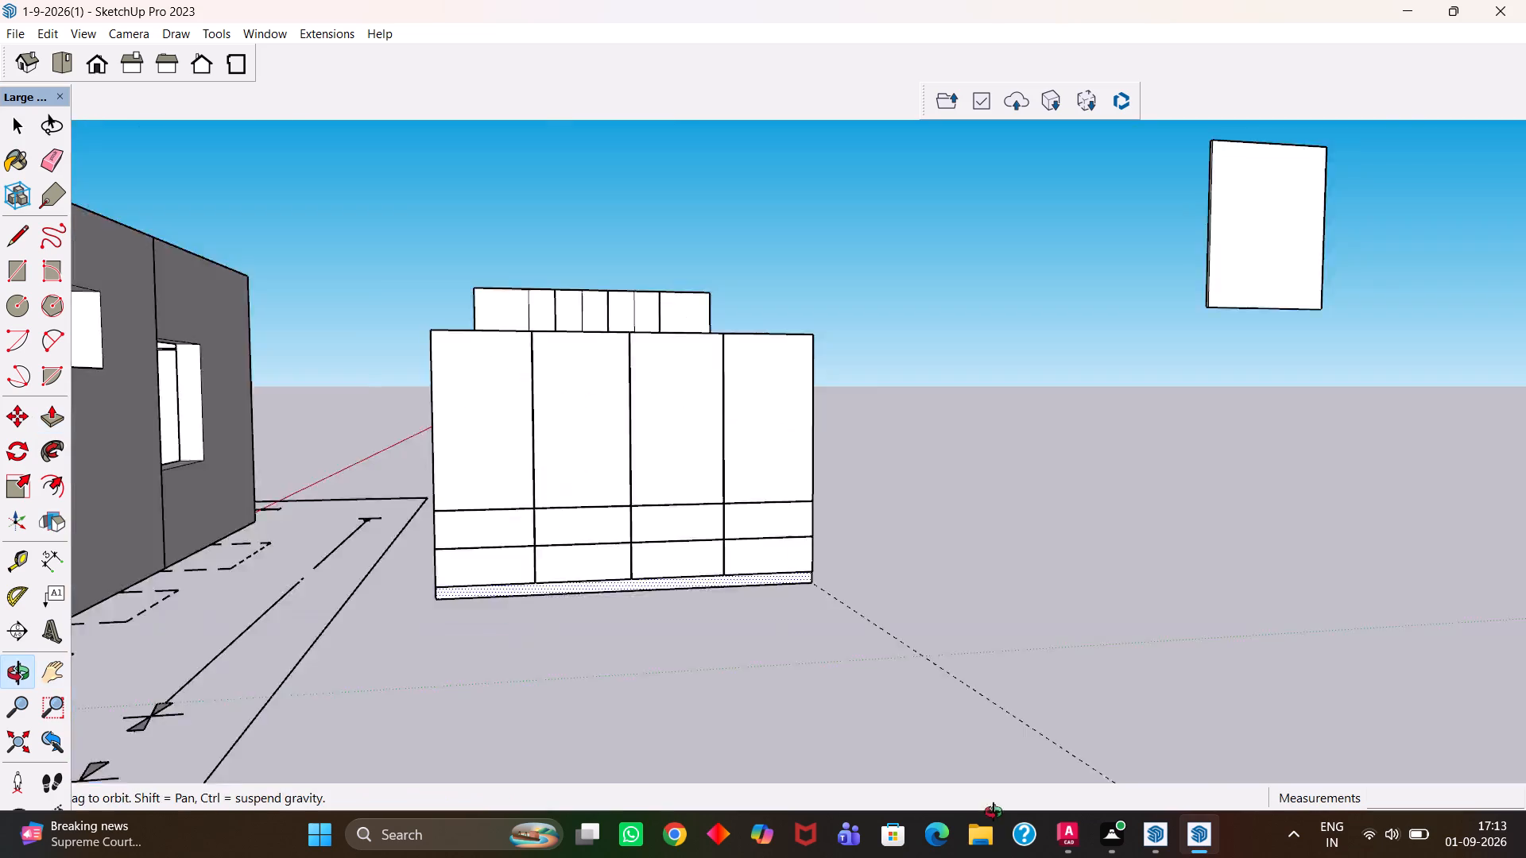
pyautogui.moveTo(993, 812); pyautogui.dragTo(1013, 811, button='middle')
pyautogui.scroll(2, 1012, 775)
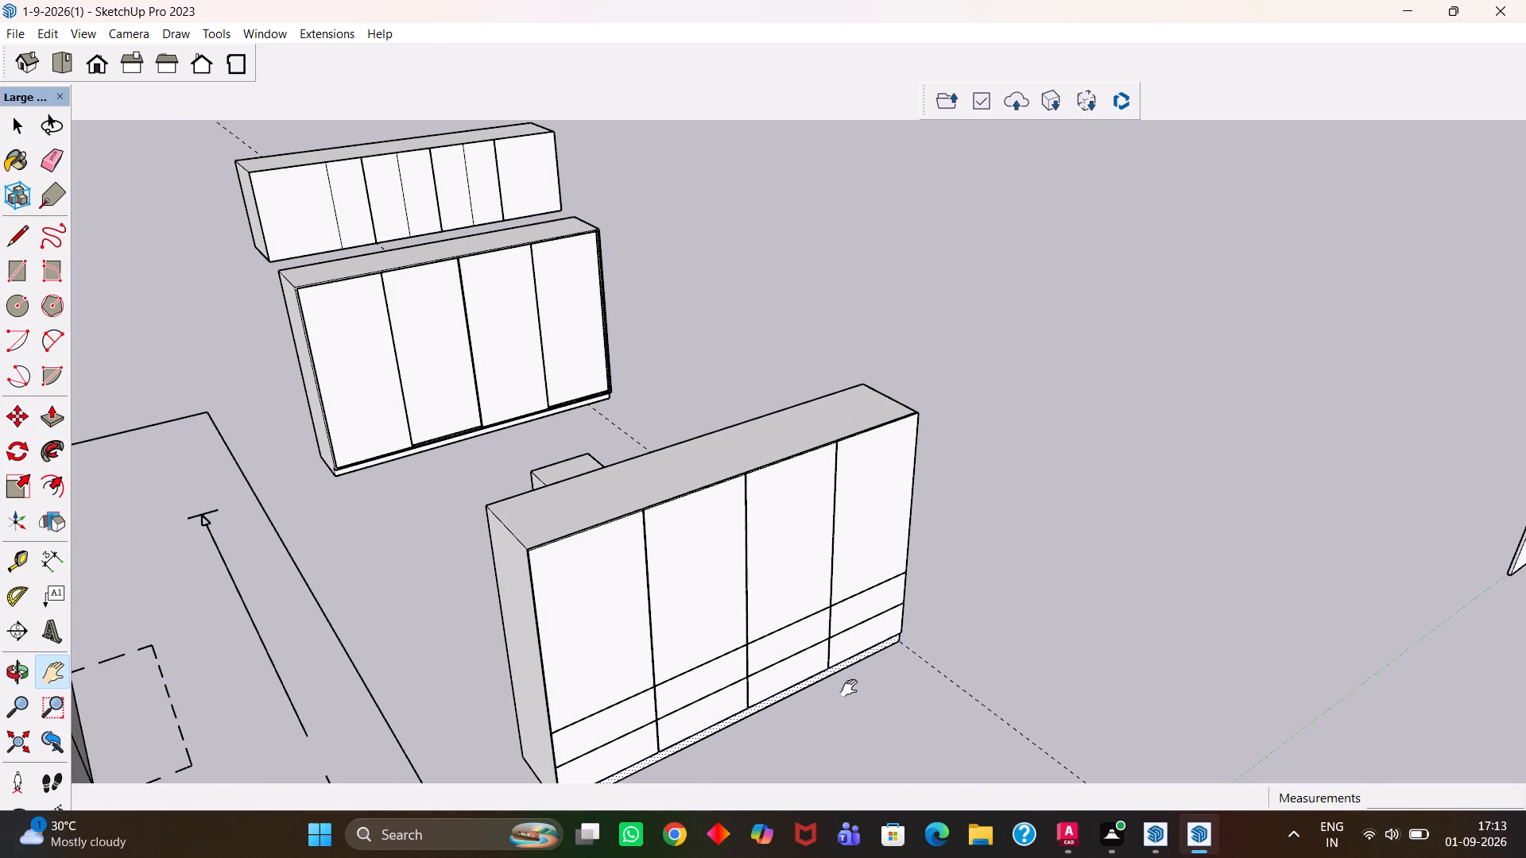
pyautogui.scroll(-8, 533, 296)
pyautogui.moveTo(574, 284); pyautogui.dragTo(495, 385, button='middle')
pyautogui.scroll(3, 566, 304)
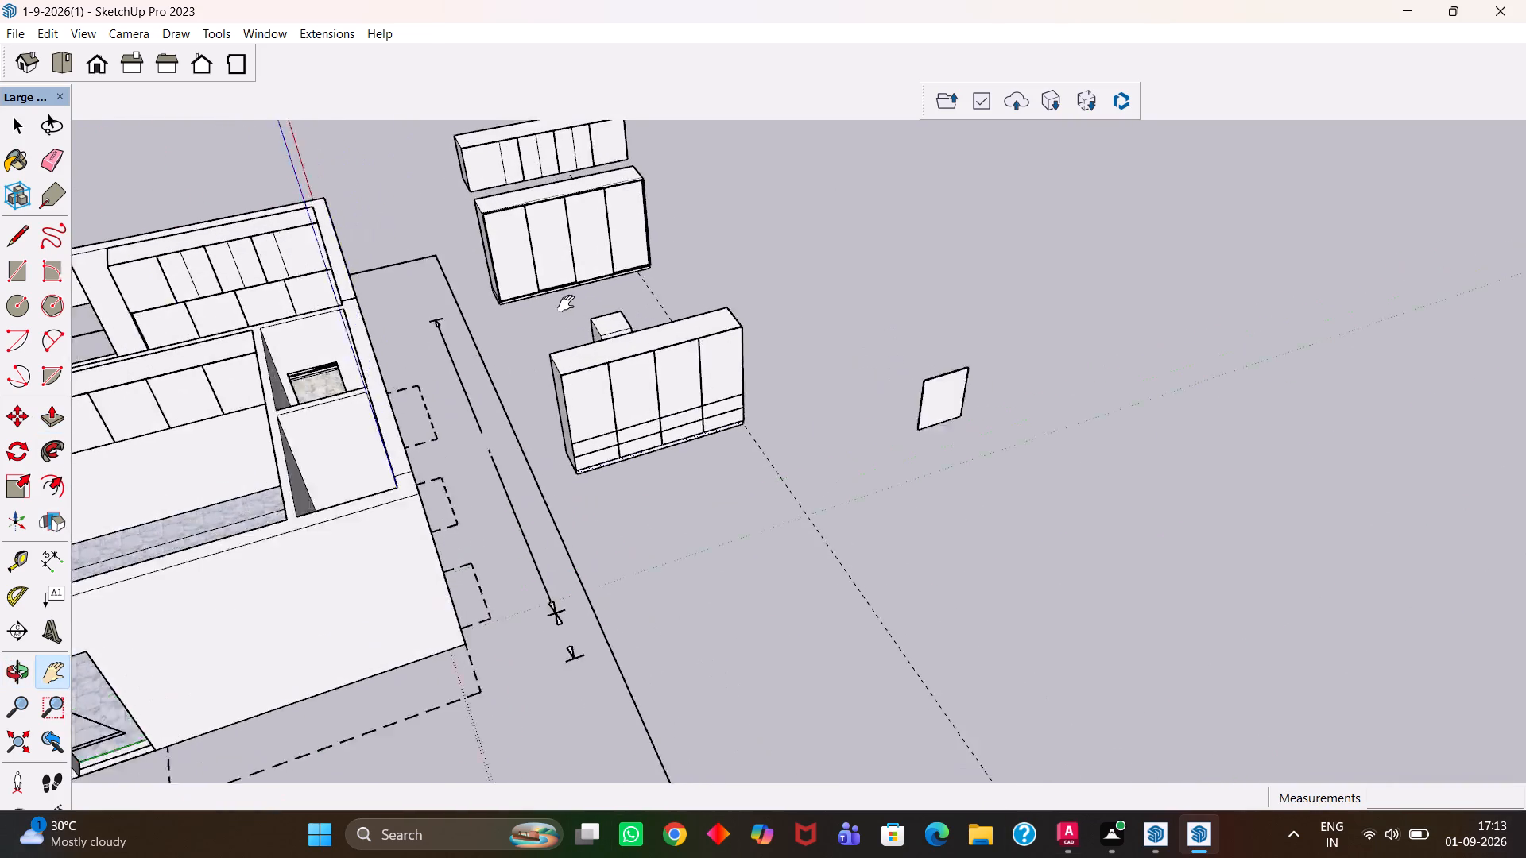
pyautogui.scroll(4, 566, 303)
pyautogui.moveTo(653, 311); pyautogui.dragTo(550, 319, button='middle')
pyautogui.scroll(5, 599, 330)
pyautogui.scroll(-6, 609, 350)
pyautogui.moveTo(698, 399); pyautogui.dragTo(648, 413, button='middle')
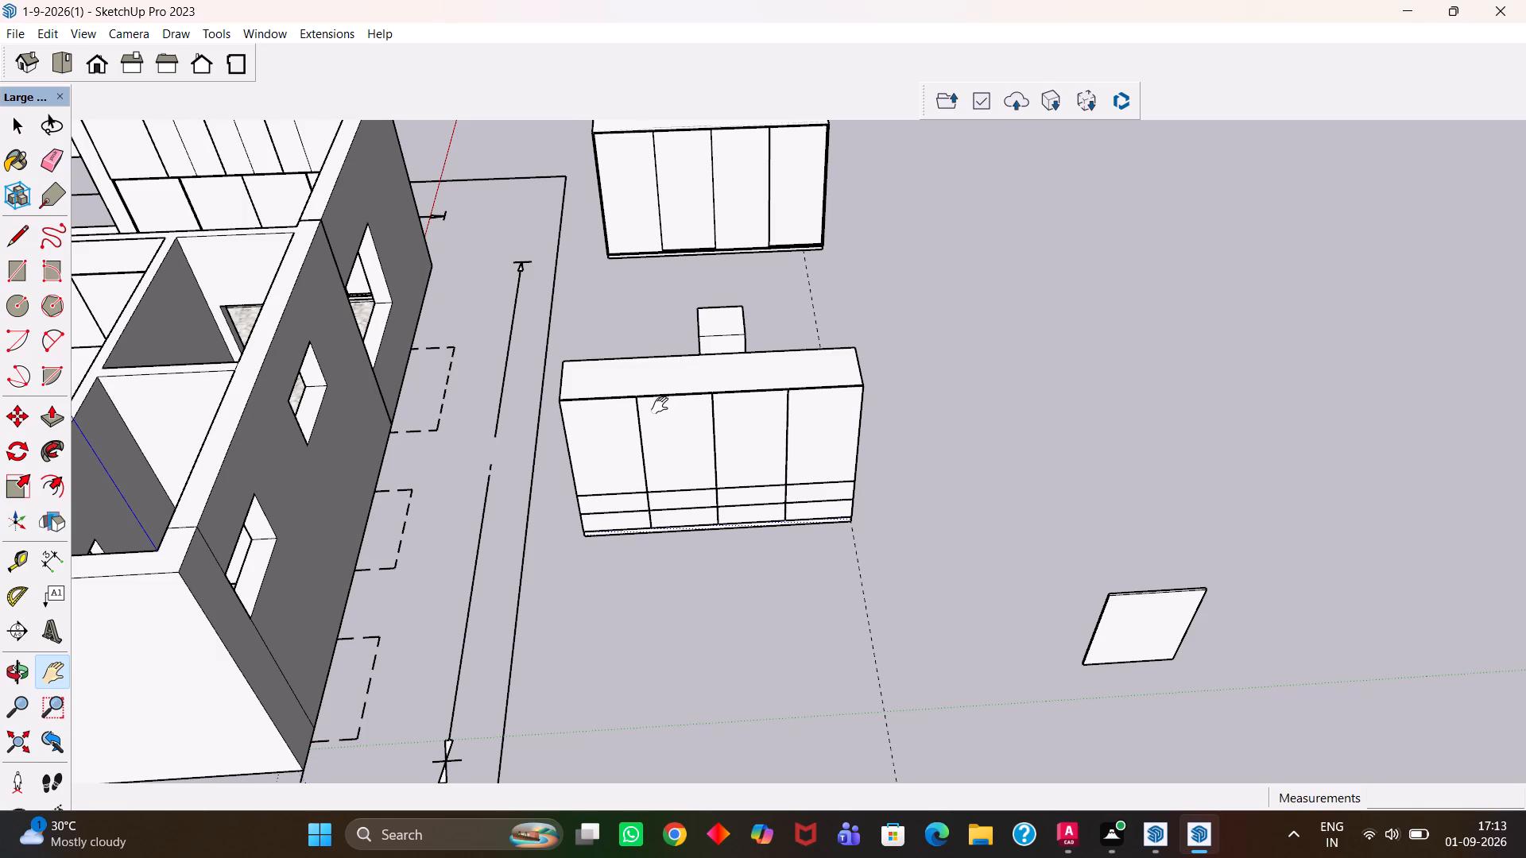
pyautogui.scroll(2, 660, 405)
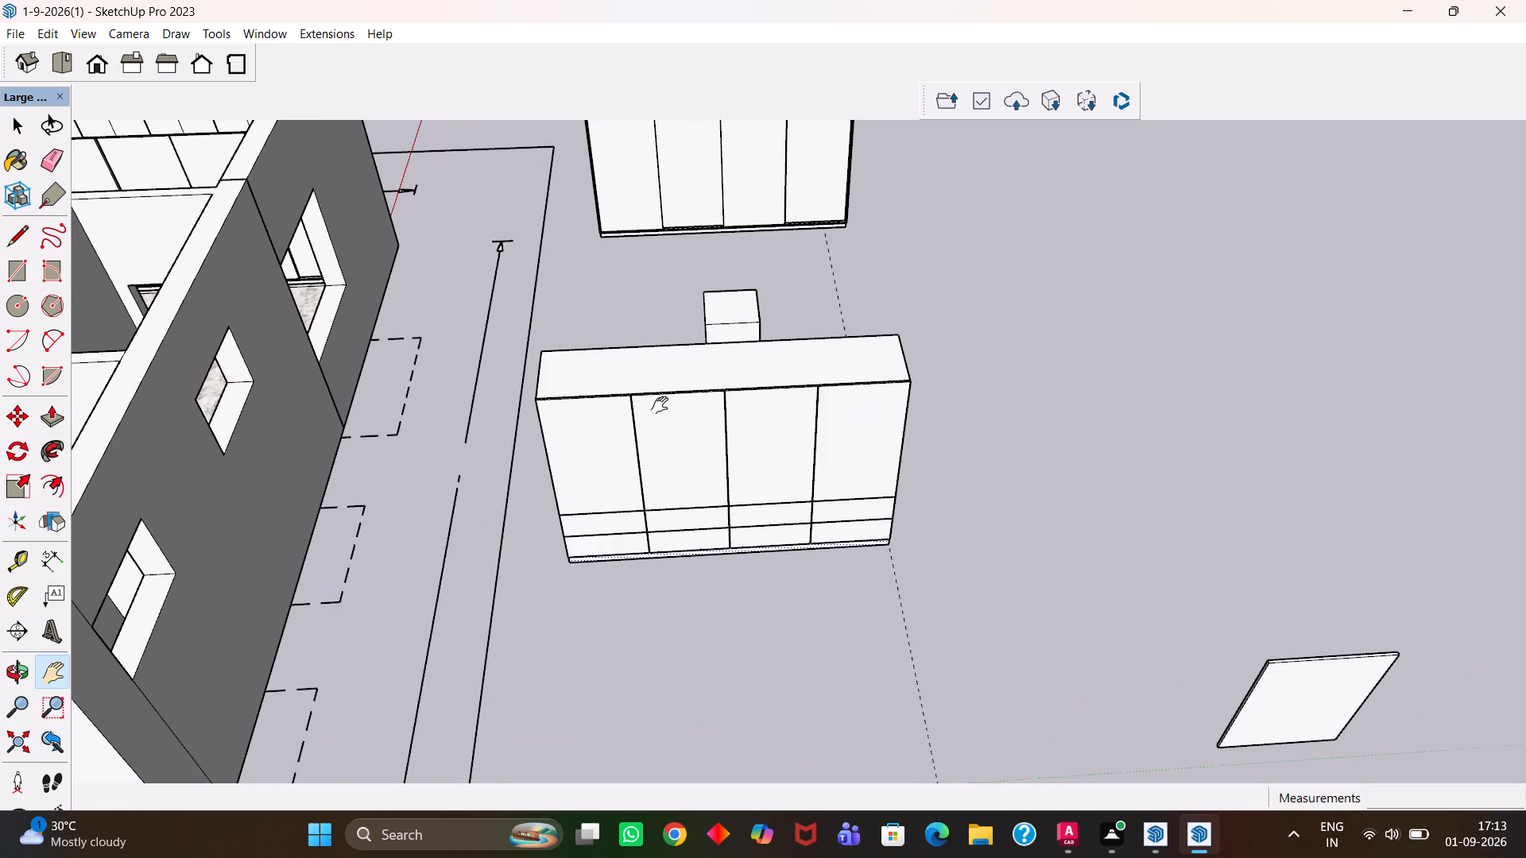
pyautogui.scroll(-3, 660, 405)
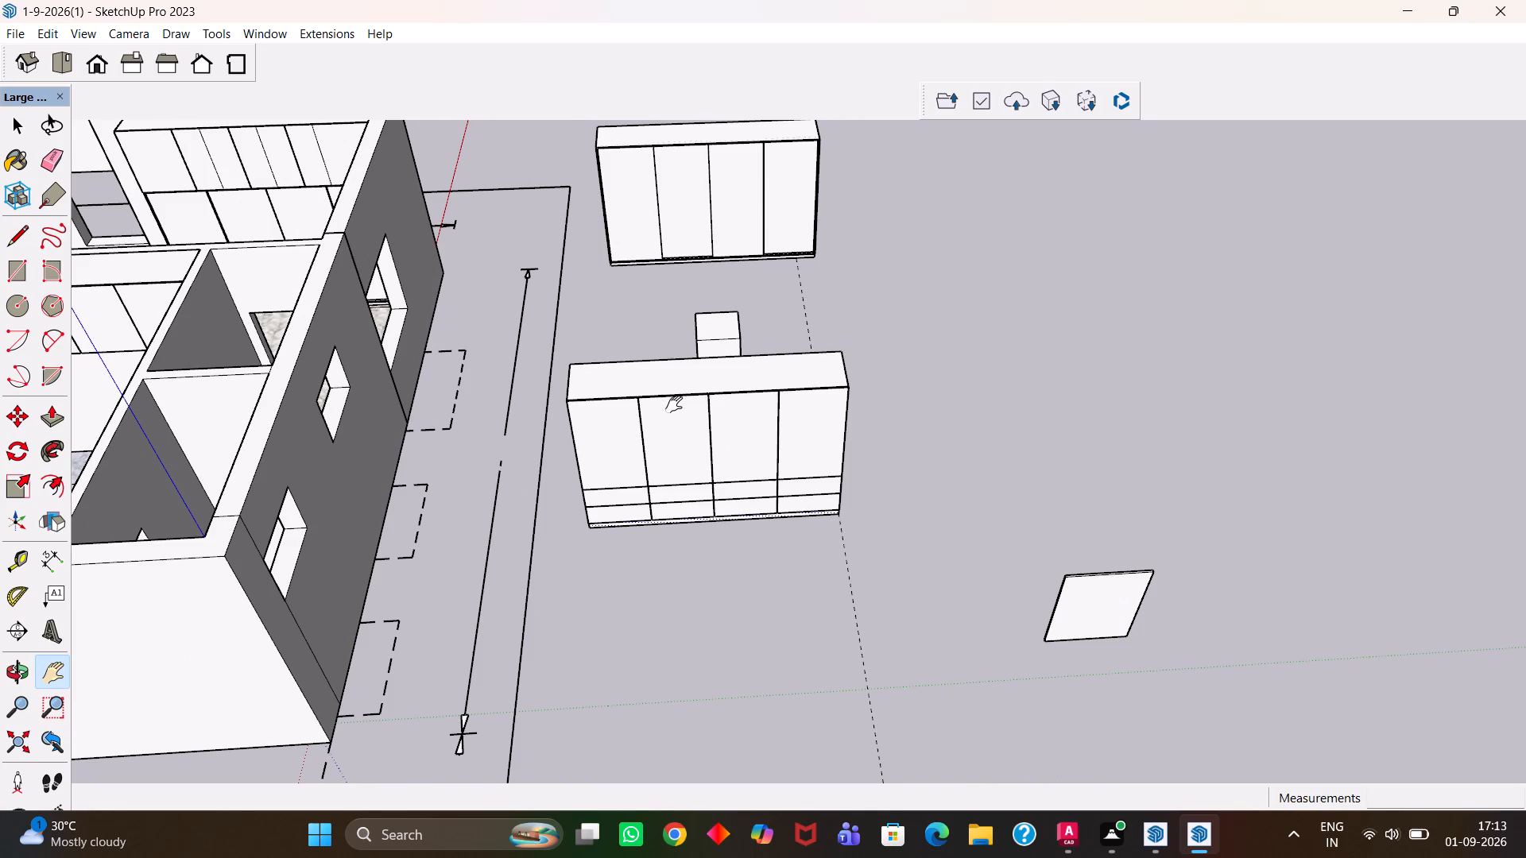
pyautogui.scroll(3, 697, 415)
pyautogui.scroll(5, 707, 489)
pyautogui.scroll(-6, 707, 489)
pyautogui.press('h')
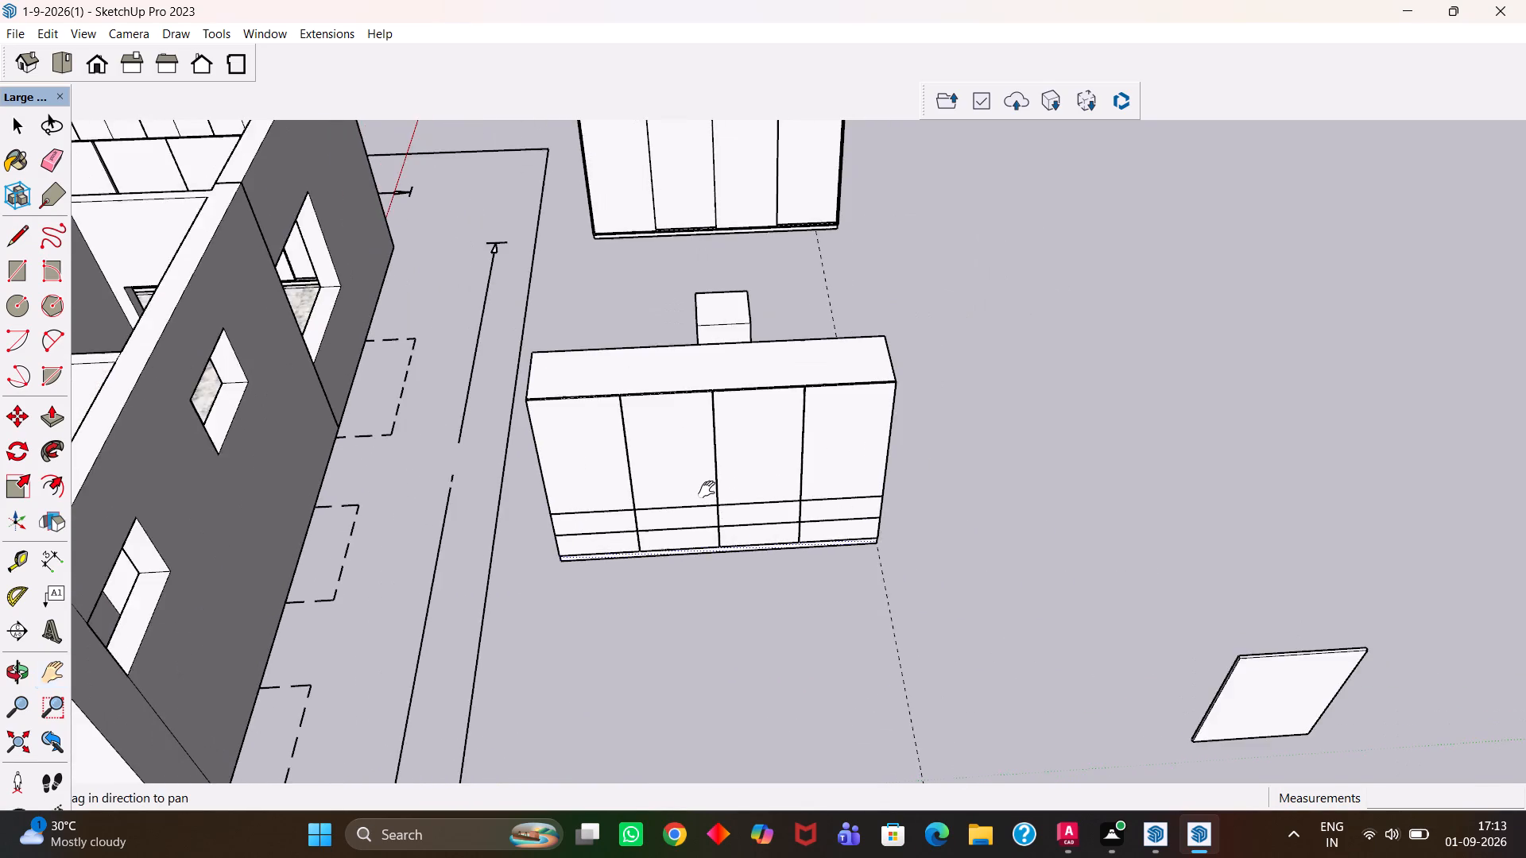
pyautogui.moveTo(718, 431); pyautogui.dragTo(707, 558)
pyautogui.scroll(-6, 704, 546)
pyautogui.moveTo(698, 516); pyautogui.dragTo(694, 561, button='middle')
pyautogui.scroll(2, 697, 561)
# Erase the dashed guide line running past the wardrobe block's end.
pyautogui.press('space')
pyautogui.click(696, 500)
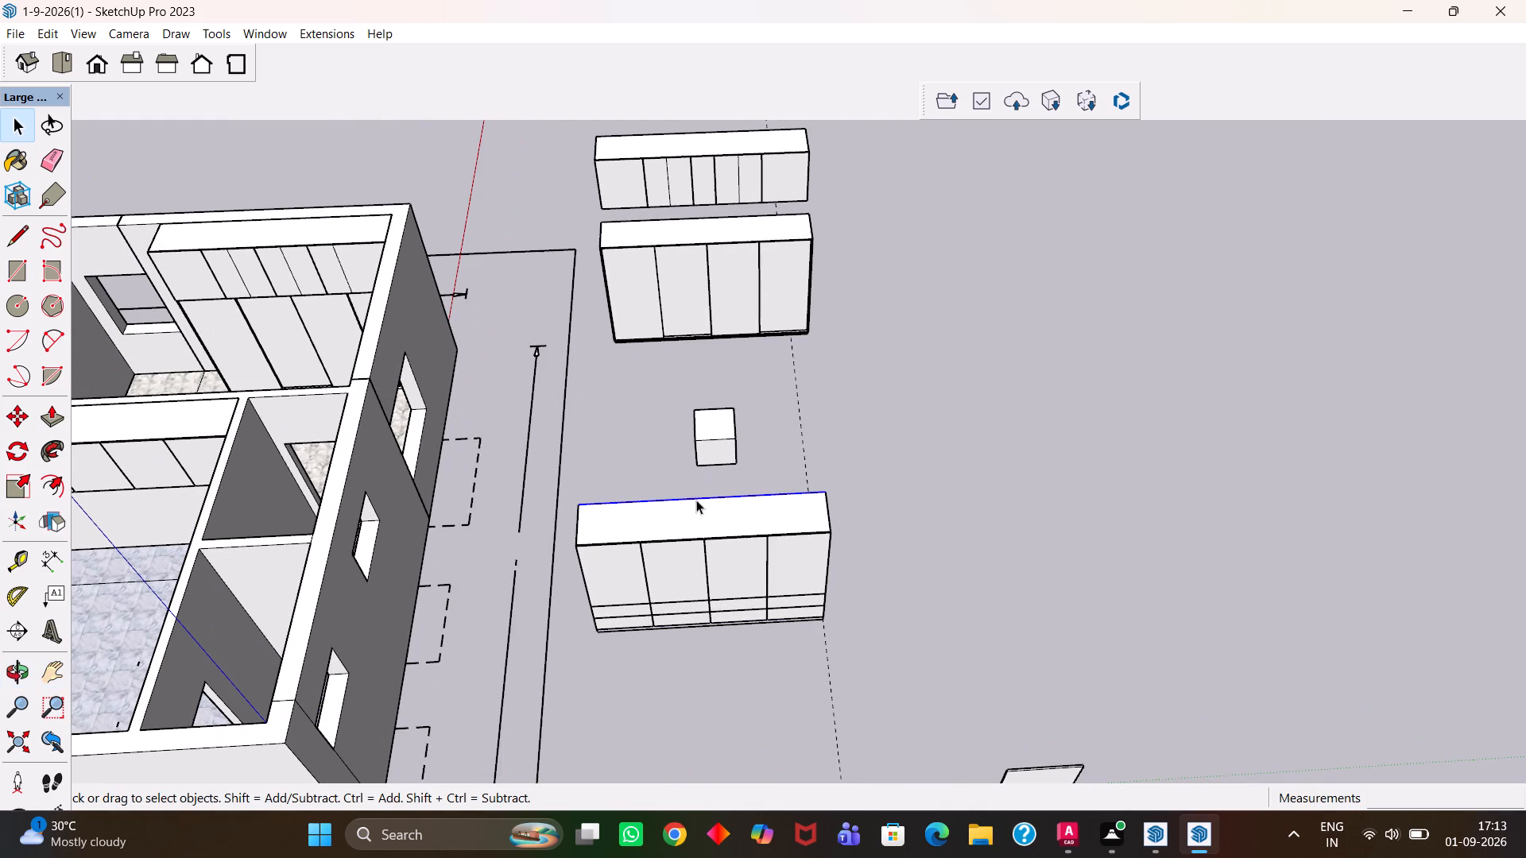
pyautogui.click(707, 552)
pyautogui.scroll(-3, 707, 546)
pyautogui.scroll(2, 715, 554)
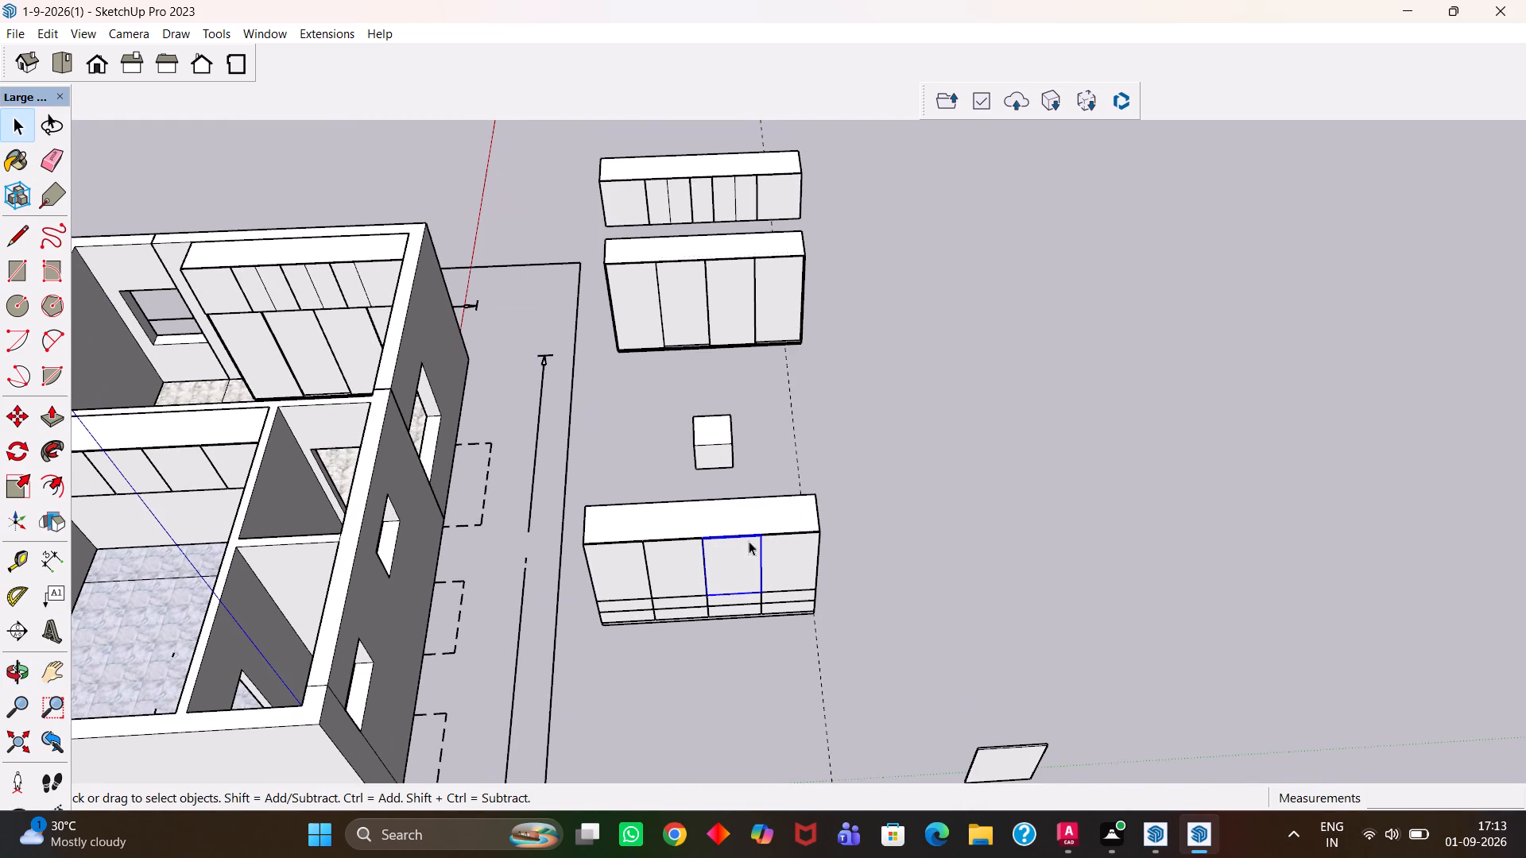
pyautogui.press('e')
pyautogui.moveTo(806, 474); pyautogui.dragTo(781, 455)
pyautogui.press('space')
# Copy the room's narrow floor strip below the overhead cabinets to the open area beside the wardrobe block.
pyautogui.click(757, 504)
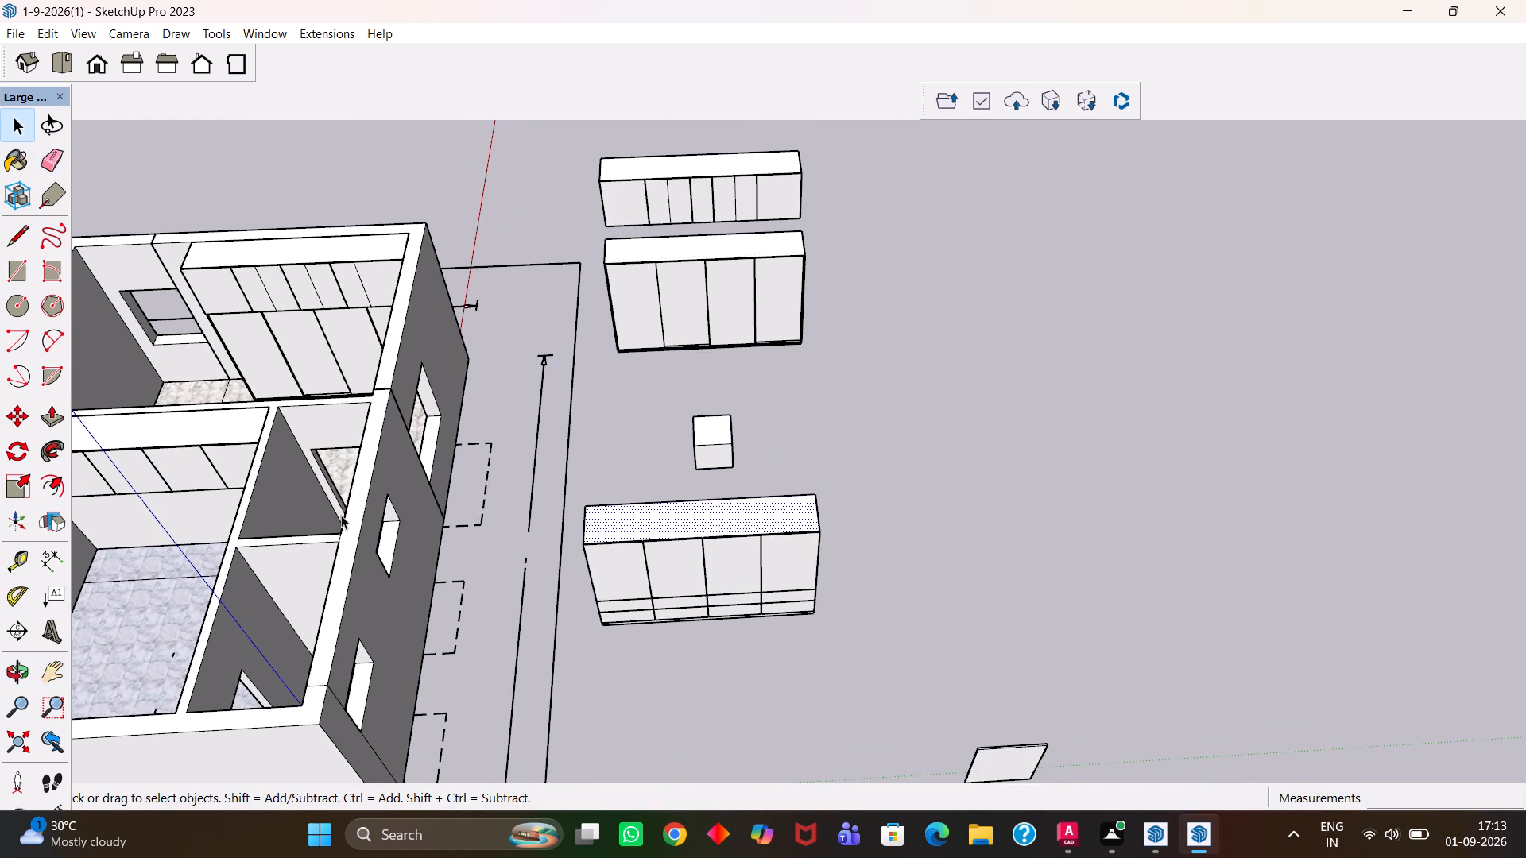
pyautogui.click(186, 555)
pyautogui.press('m')
pyautogui.click(186, 555)
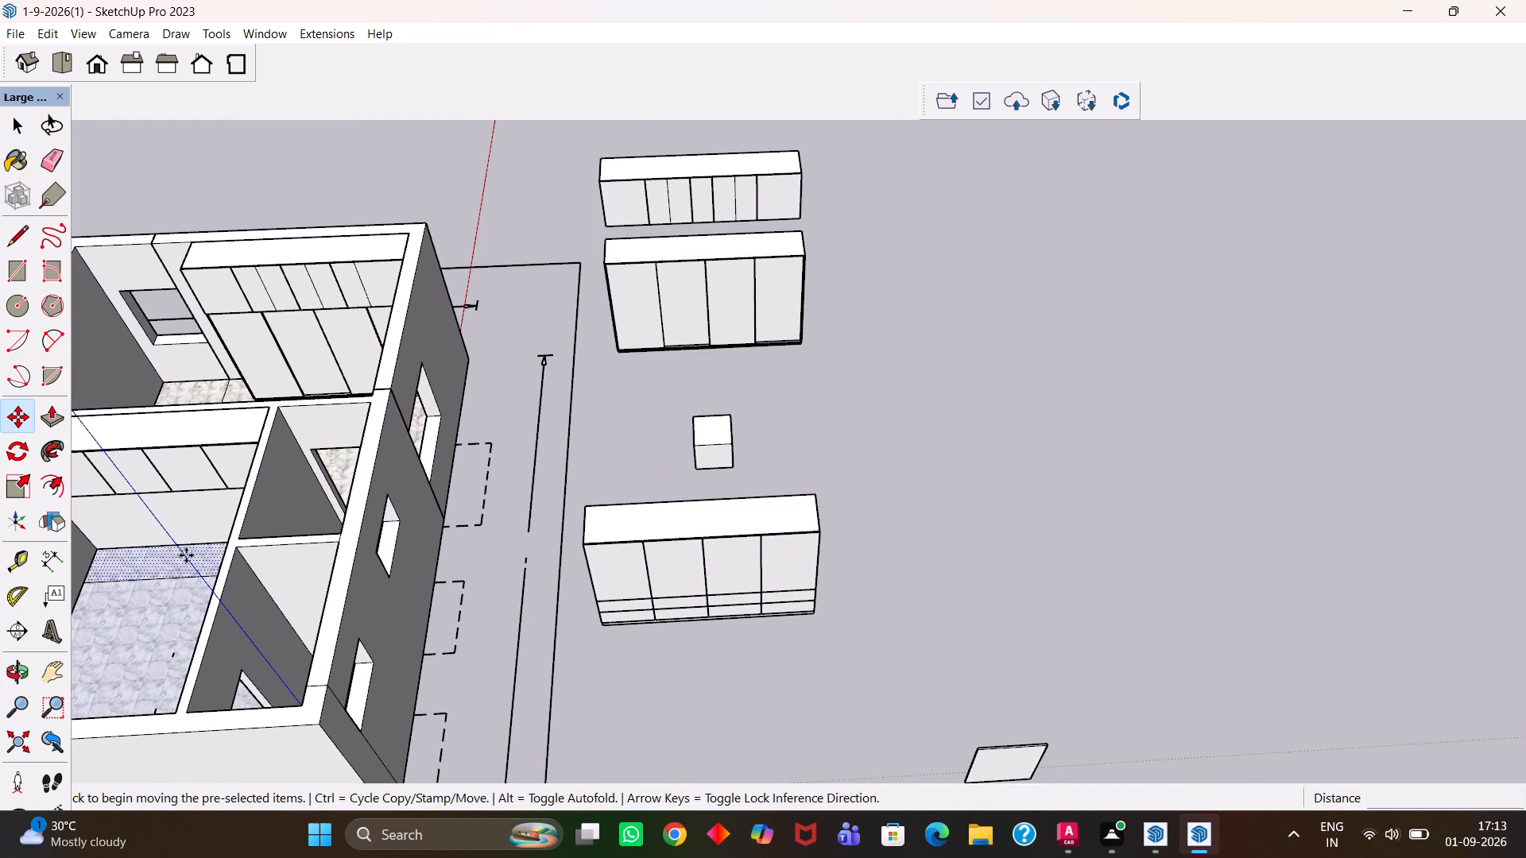
pyautogui.click(946, 505)
pyautogui.press('space')
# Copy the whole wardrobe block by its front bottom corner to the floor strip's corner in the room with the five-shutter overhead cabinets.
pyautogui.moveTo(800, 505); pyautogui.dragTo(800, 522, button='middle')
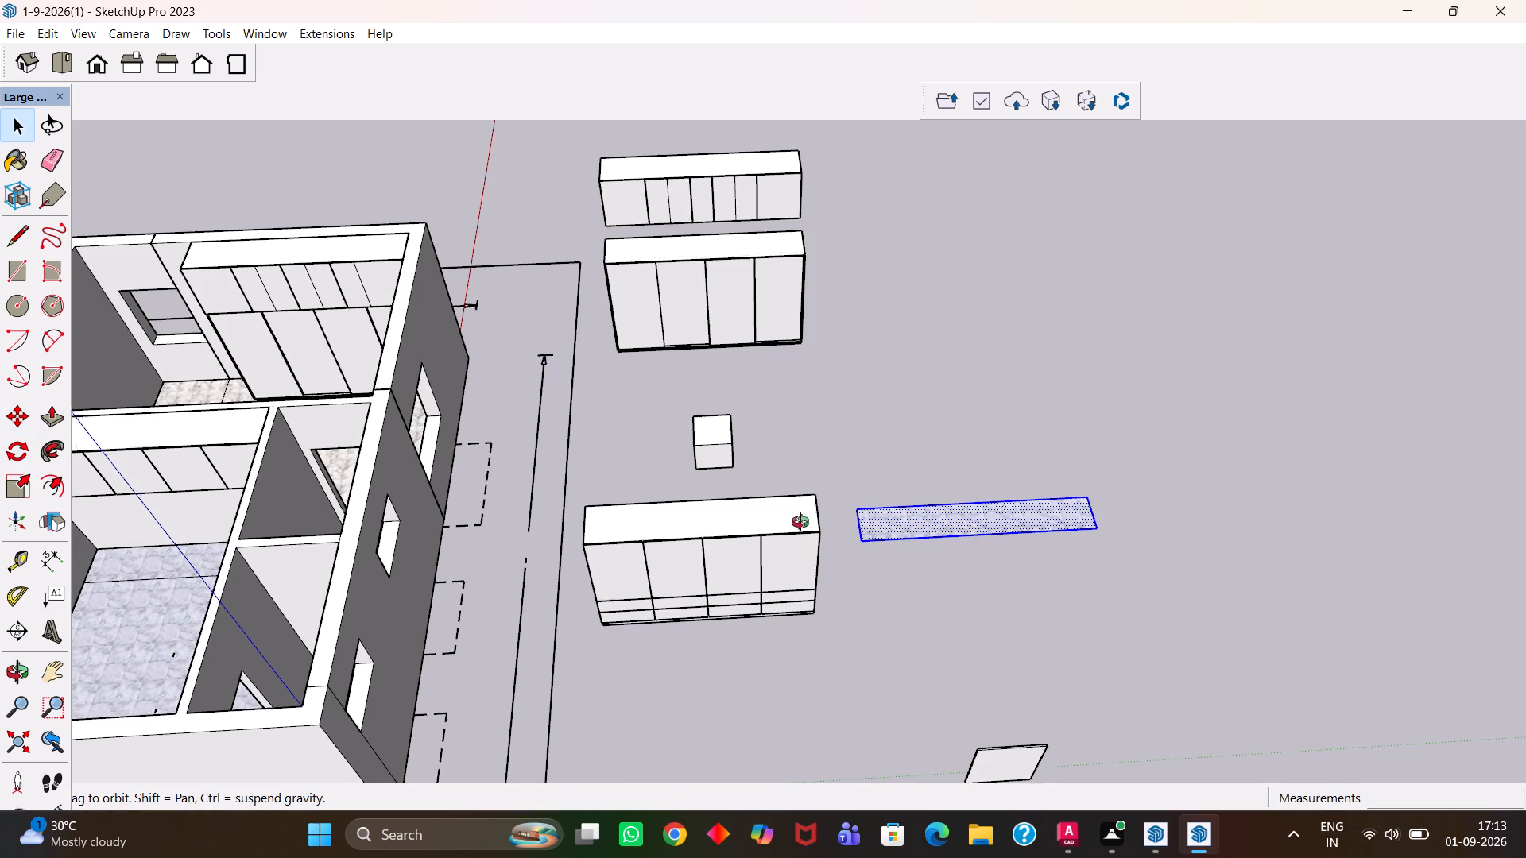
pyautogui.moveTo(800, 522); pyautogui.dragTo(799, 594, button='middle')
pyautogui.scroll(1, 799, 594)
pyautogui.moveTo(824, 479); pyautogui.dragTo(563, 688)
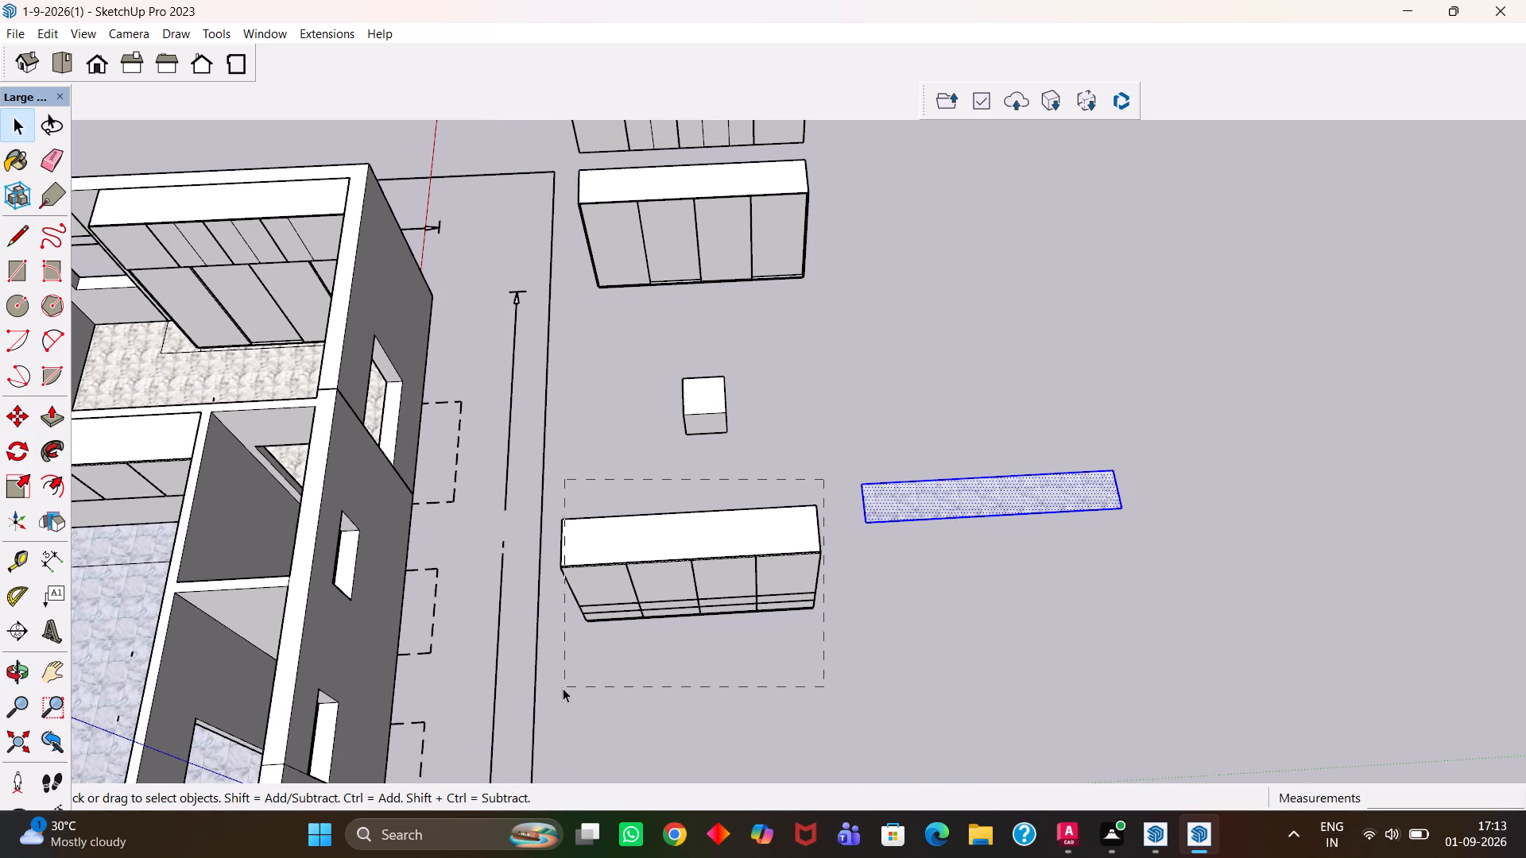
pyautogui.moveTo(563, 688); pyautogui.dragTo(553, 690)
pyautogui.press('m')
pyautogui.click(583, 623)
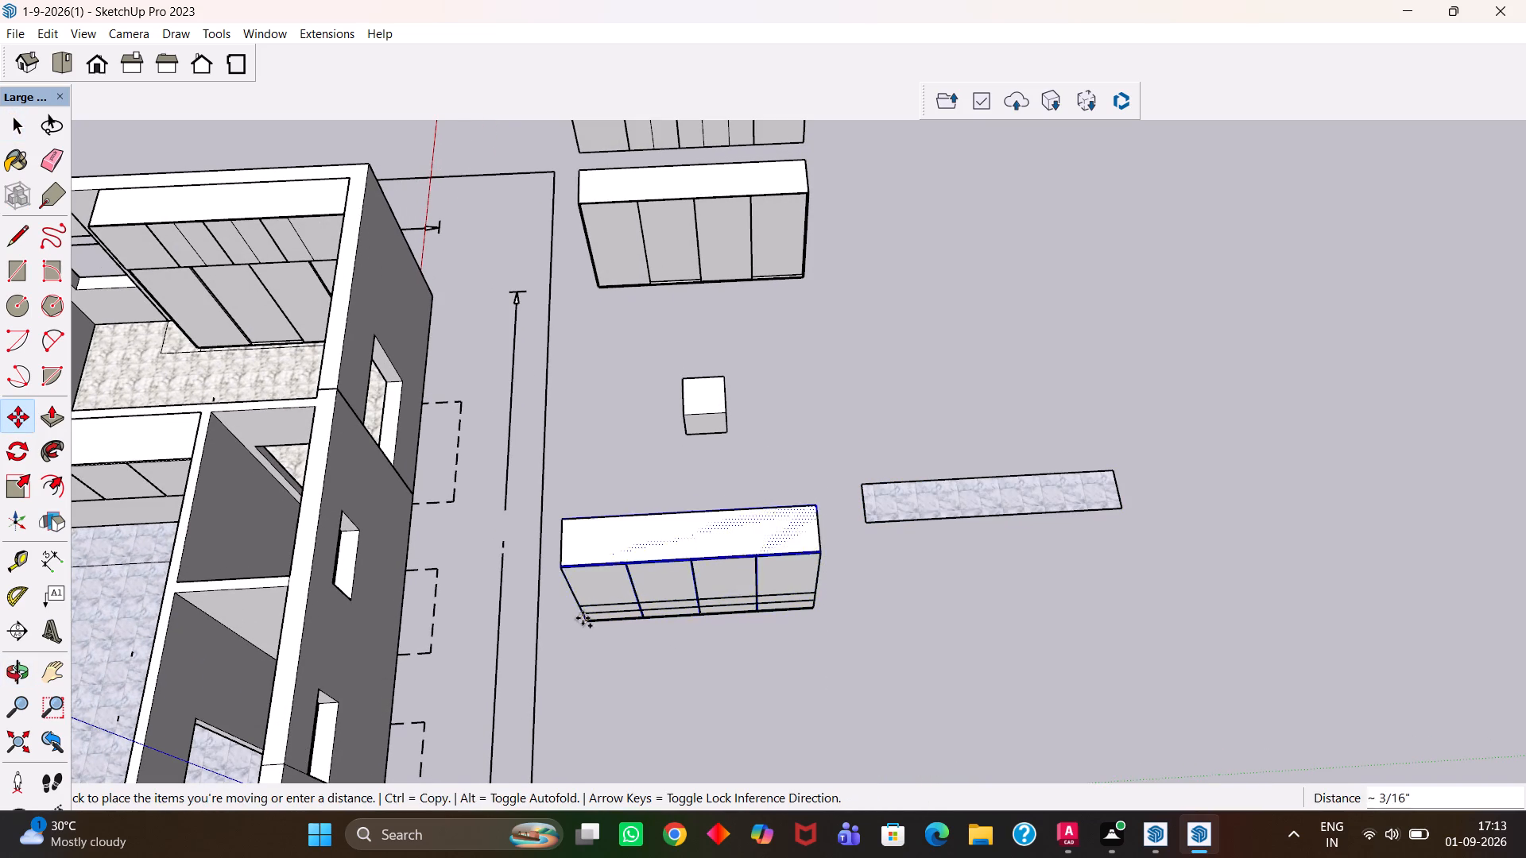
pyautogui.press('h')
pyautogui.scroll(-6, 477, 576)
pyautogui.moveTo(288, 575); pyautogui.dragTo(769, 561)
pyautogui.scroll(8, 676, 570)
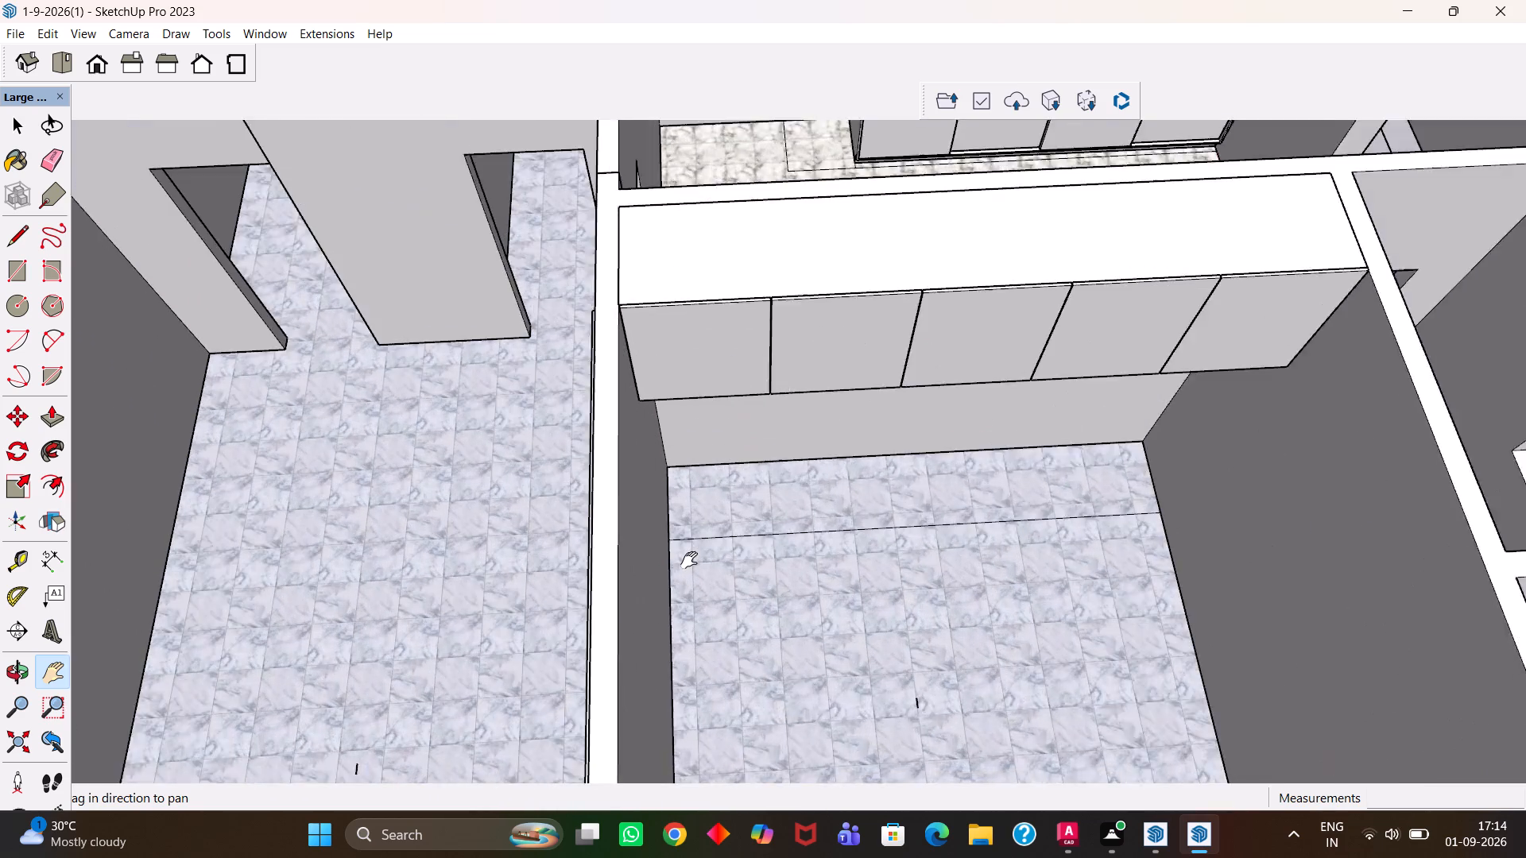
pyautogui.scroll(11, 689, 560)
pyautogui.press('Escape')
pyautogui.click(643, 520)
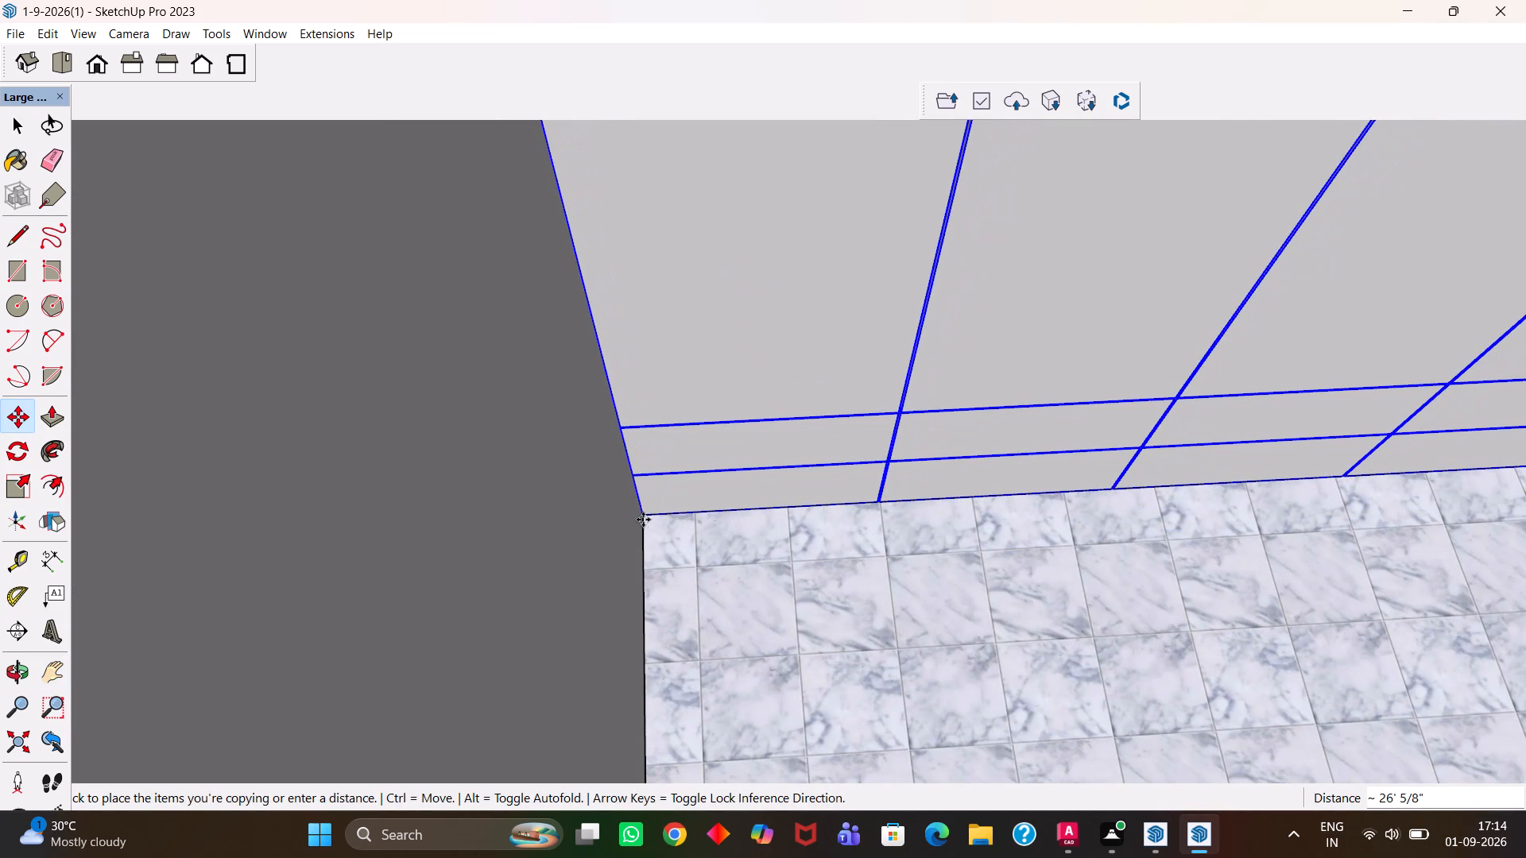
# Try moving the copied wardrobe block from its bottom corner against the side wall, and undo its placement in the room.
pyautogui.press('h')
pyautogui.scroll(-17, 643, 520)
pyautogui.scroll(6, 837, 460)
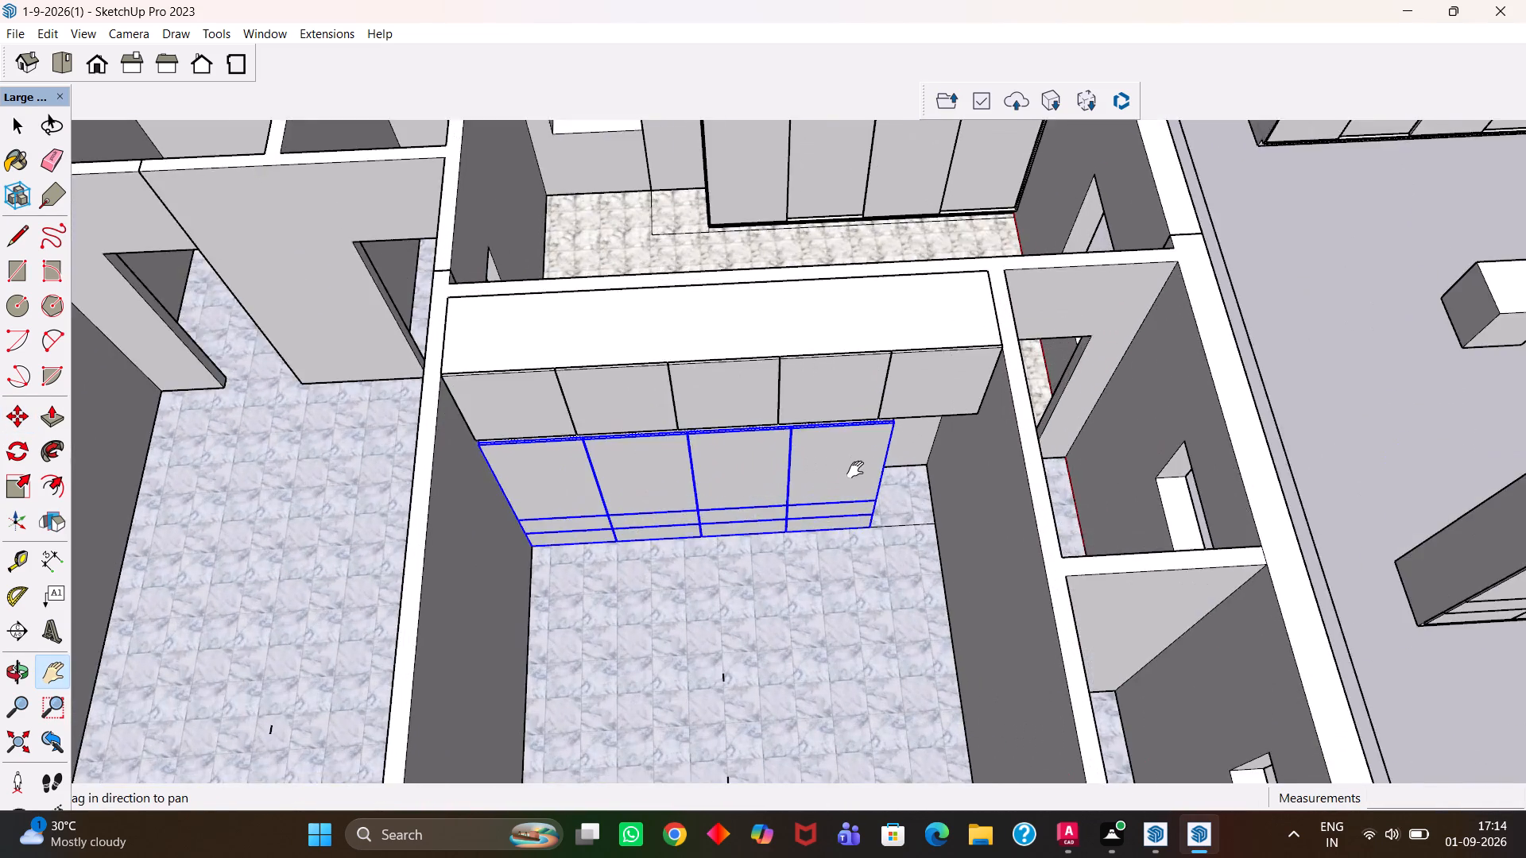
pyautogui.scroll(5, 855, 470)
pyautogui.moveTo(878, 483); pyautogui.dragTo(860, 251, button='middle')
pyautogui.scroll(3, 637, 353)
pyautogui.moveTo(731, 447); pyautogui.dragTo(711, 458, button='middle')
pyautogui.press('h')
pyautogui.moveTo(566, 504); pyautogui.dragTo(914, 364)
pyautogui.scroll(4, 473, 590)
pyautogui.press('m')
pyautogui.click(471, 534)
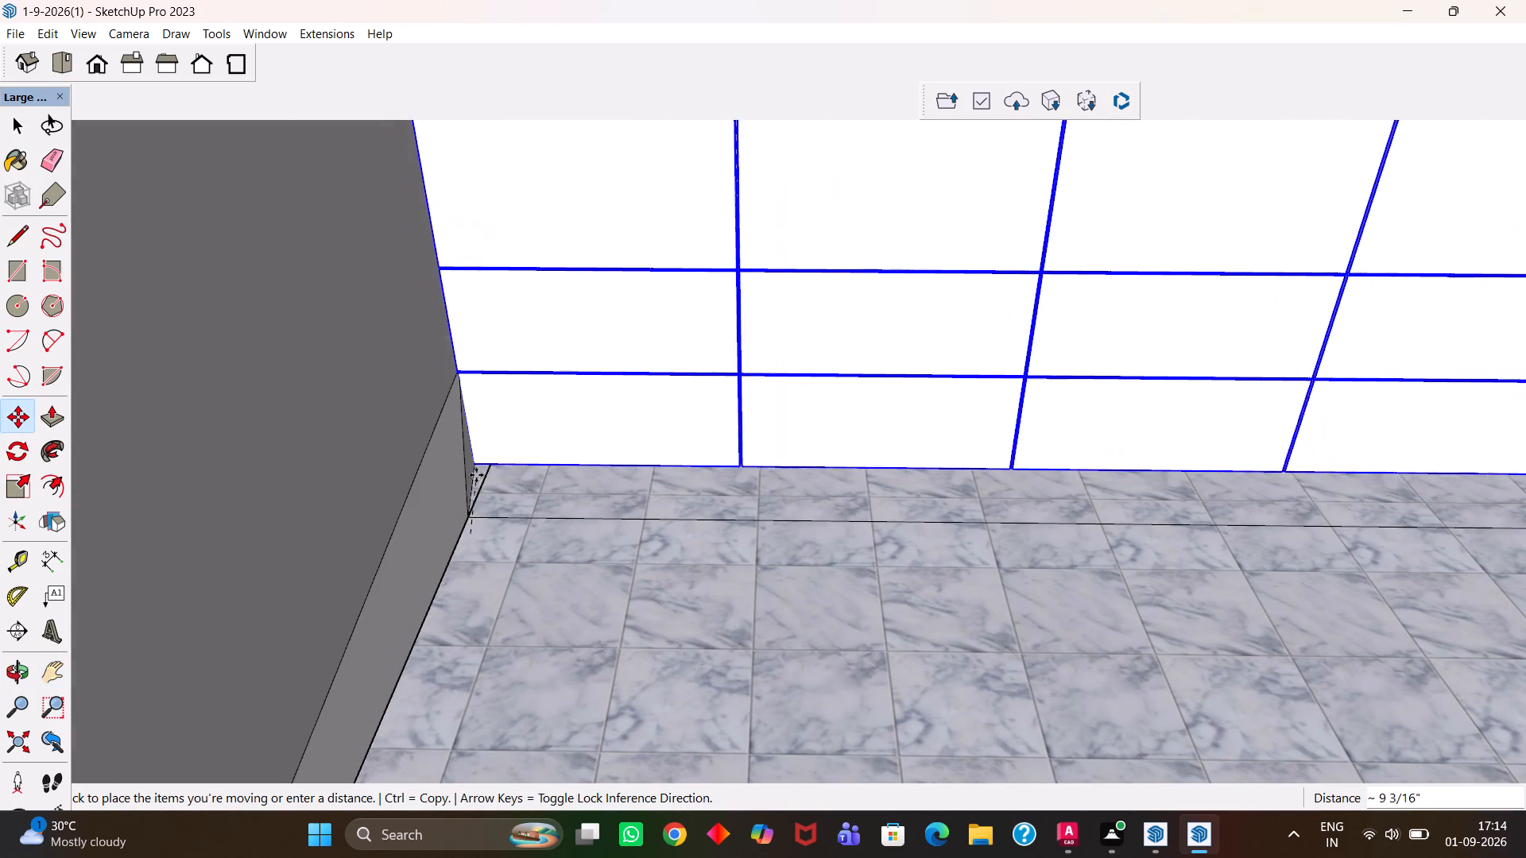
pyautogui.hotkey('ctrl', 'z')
# Make a group of the entire four-bay wardrobe block standing outside the house.
pyautogui.scroll(-5, 500, 492)
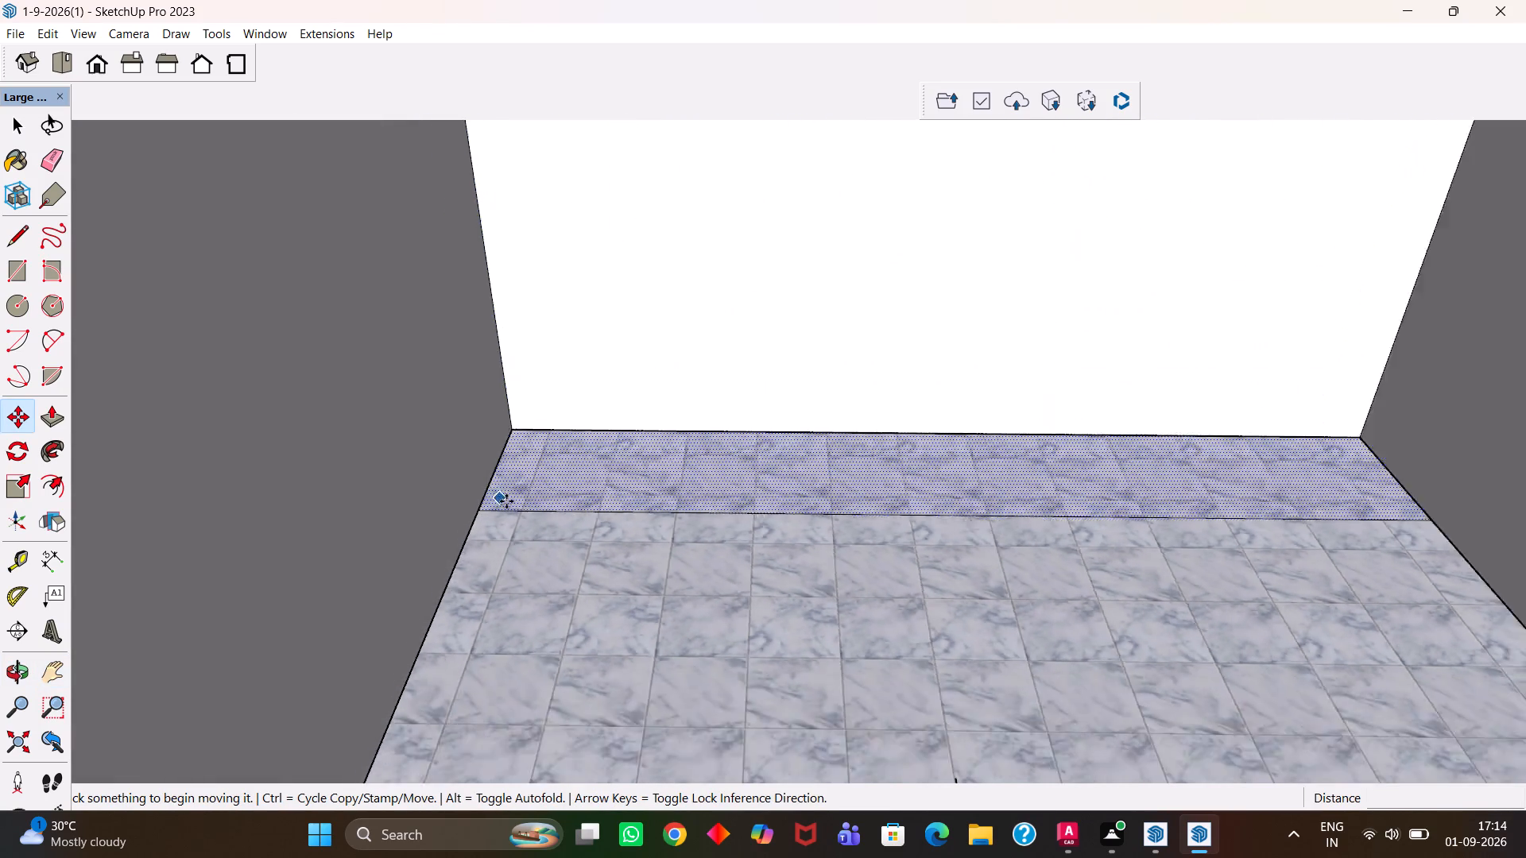
pyautogui.scroll(-2, 506, 501)
pyautogui.scroll(-20, 529, 500)
pyautogui.scroll(-14, 529, 500)
pyautogui.press('h')
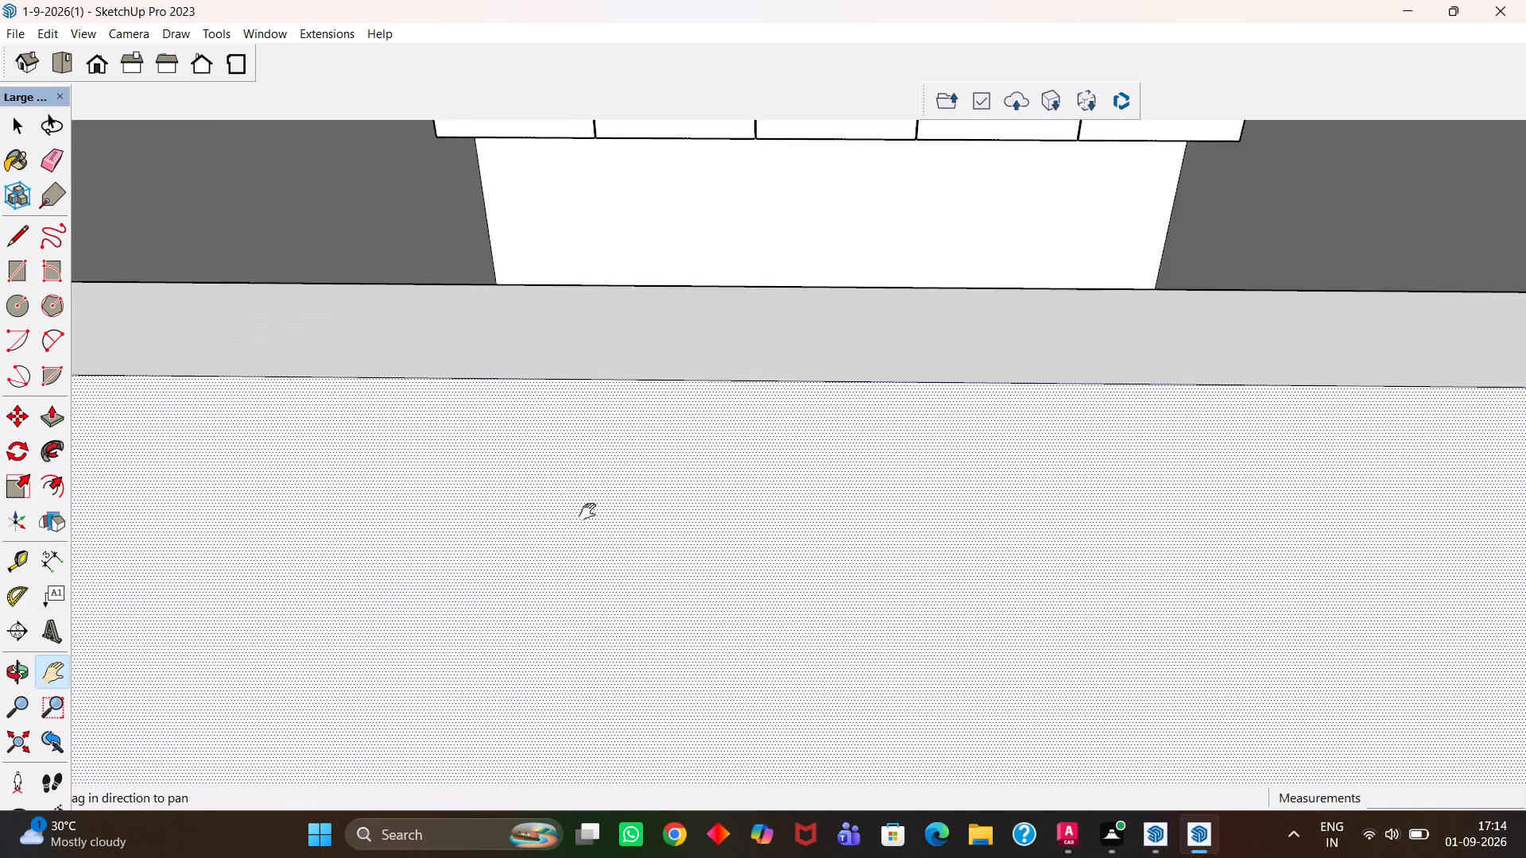
pyautogui.scroll(-14, 587, 512)
pyautogui.scroll(1, 668, 404)
pyautogui.moveTo(668, 404); pyautogui.dragTo(686, 504, button='middle')
pyautogui.scroll(-4, 686, 503)
pyautogui.press('h')
pyautogui.moveTo(1029, 481); pyautogui.dragTo(605, 517)
pyautogui.scroll(2, 970, 543)
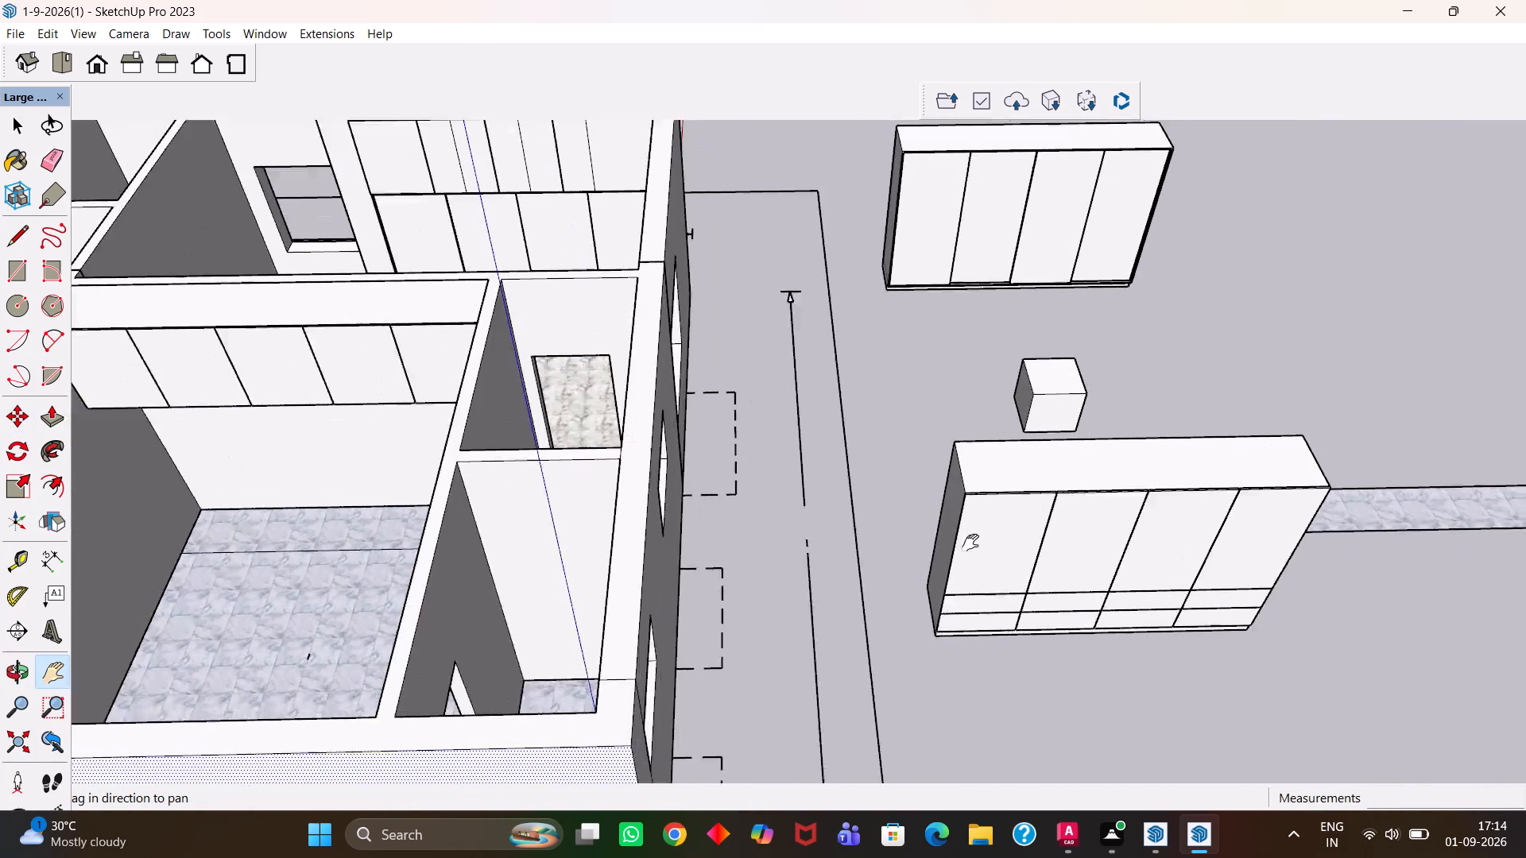
pyautogui.scroll(1, 970, 543)
pyautogui.moveTo(1090, 539); pyautogui.dragTo(787, 526)
pyautogui.scroll(-4, 782, 522)
pyautogui.moveTo(850, 502); pyautogui.dragTo(845, 608, button='middle')
pyautogui.scroll(1, 844, 592)
pyautogui.press('space')
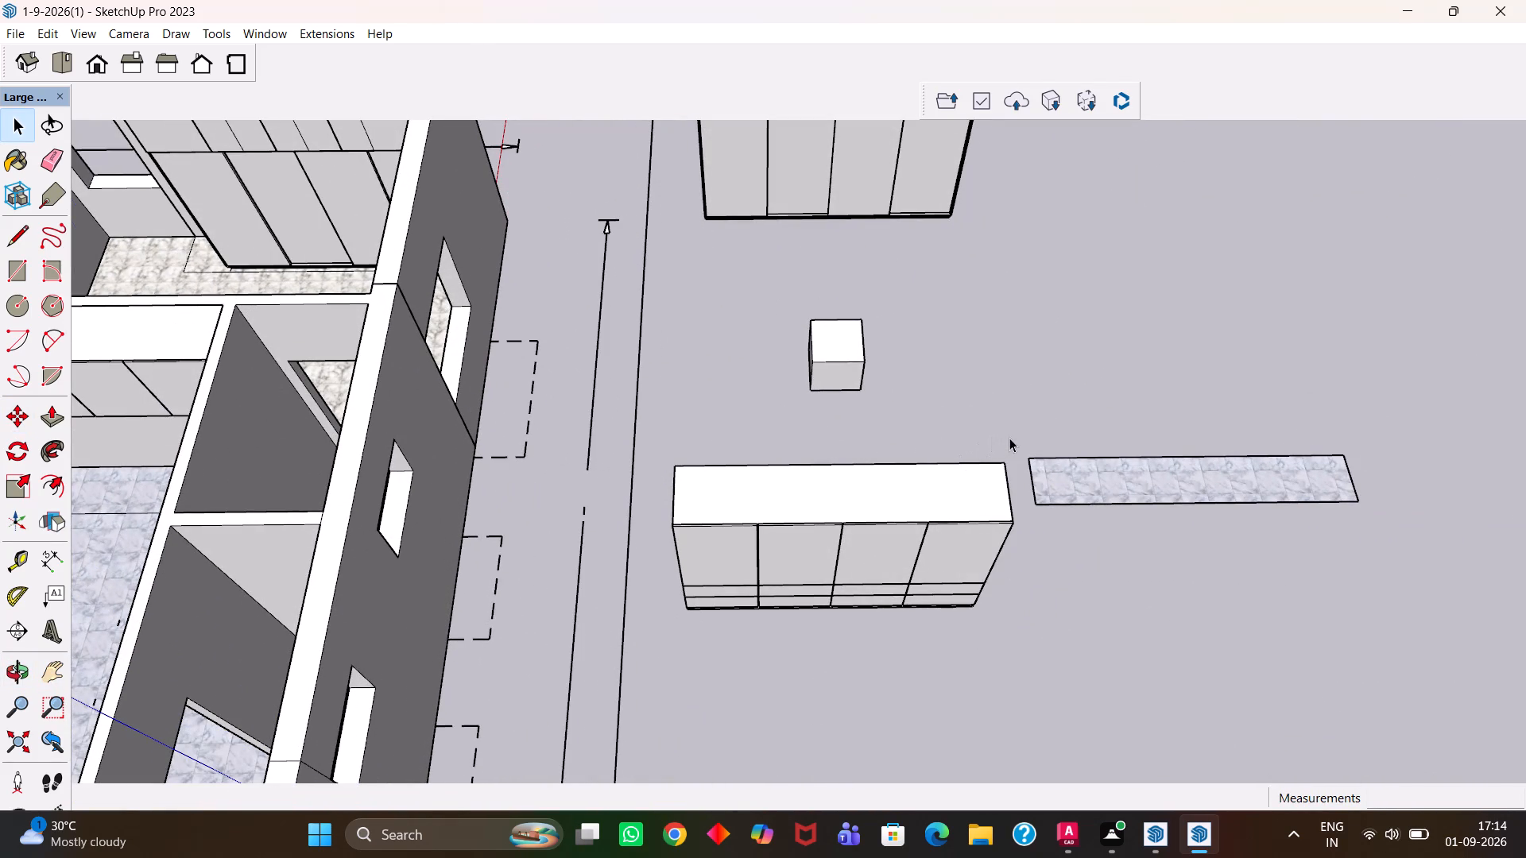
pyautogui.moveTo(1009, 438); pyautogui.dragTo(657, 695)
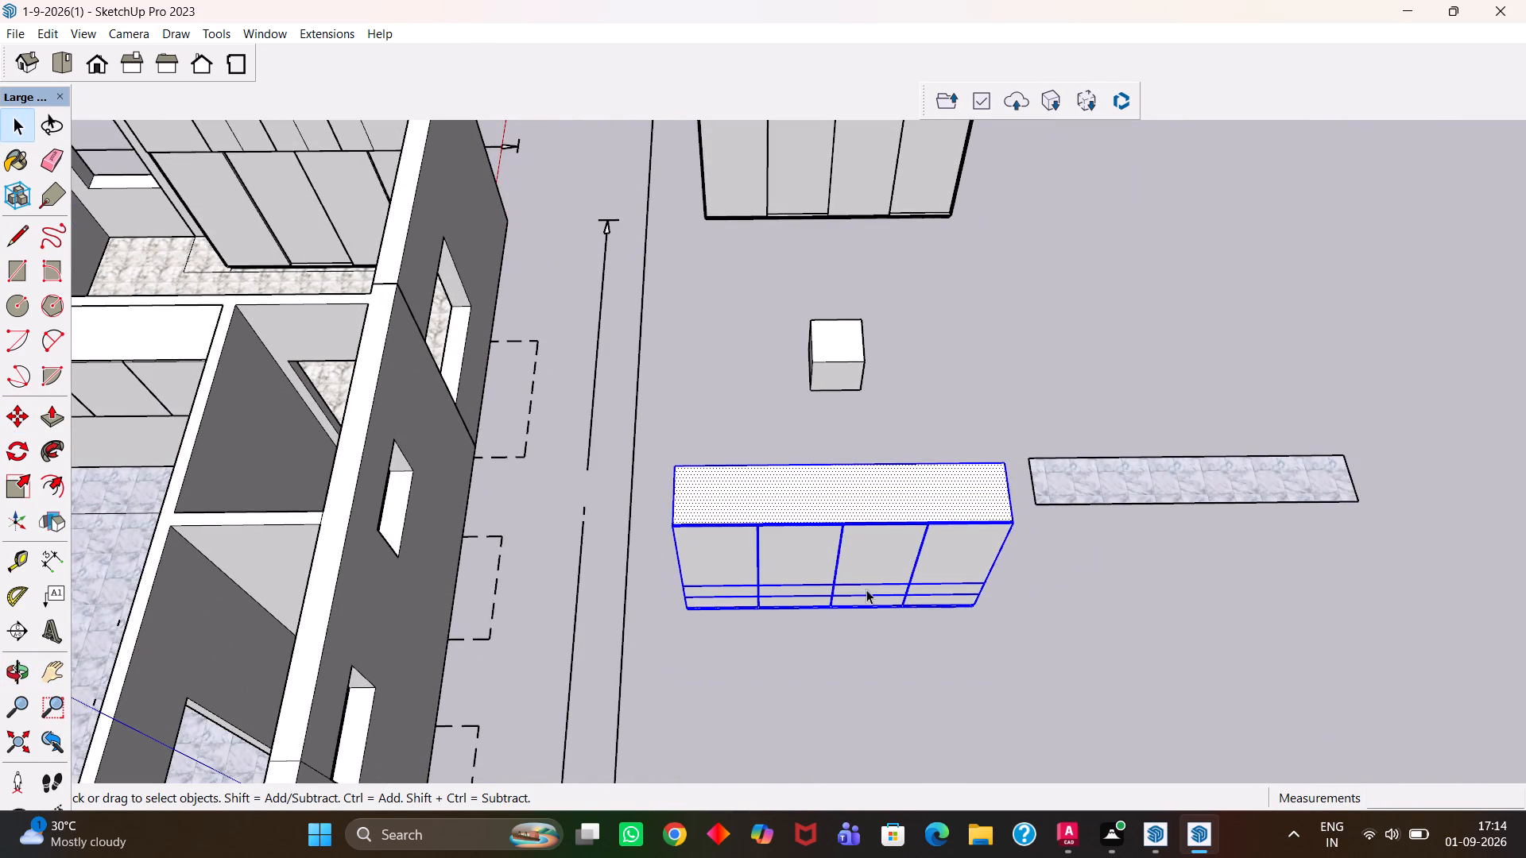
pyautogui.scroll(5, 895, 572)
pyautogui.moveTo(921, 566); pyautogui.dragTo(721, 519, button='middle')
pyautogui.scroll(-3, 715, 520)
pyautogui.moveTo(819, 531); pyautogui.dragTo(776, 512, button='middle')
pyautogui.moveTo(761, 501); pyautogui.dragTo(769, 500, button='middle')
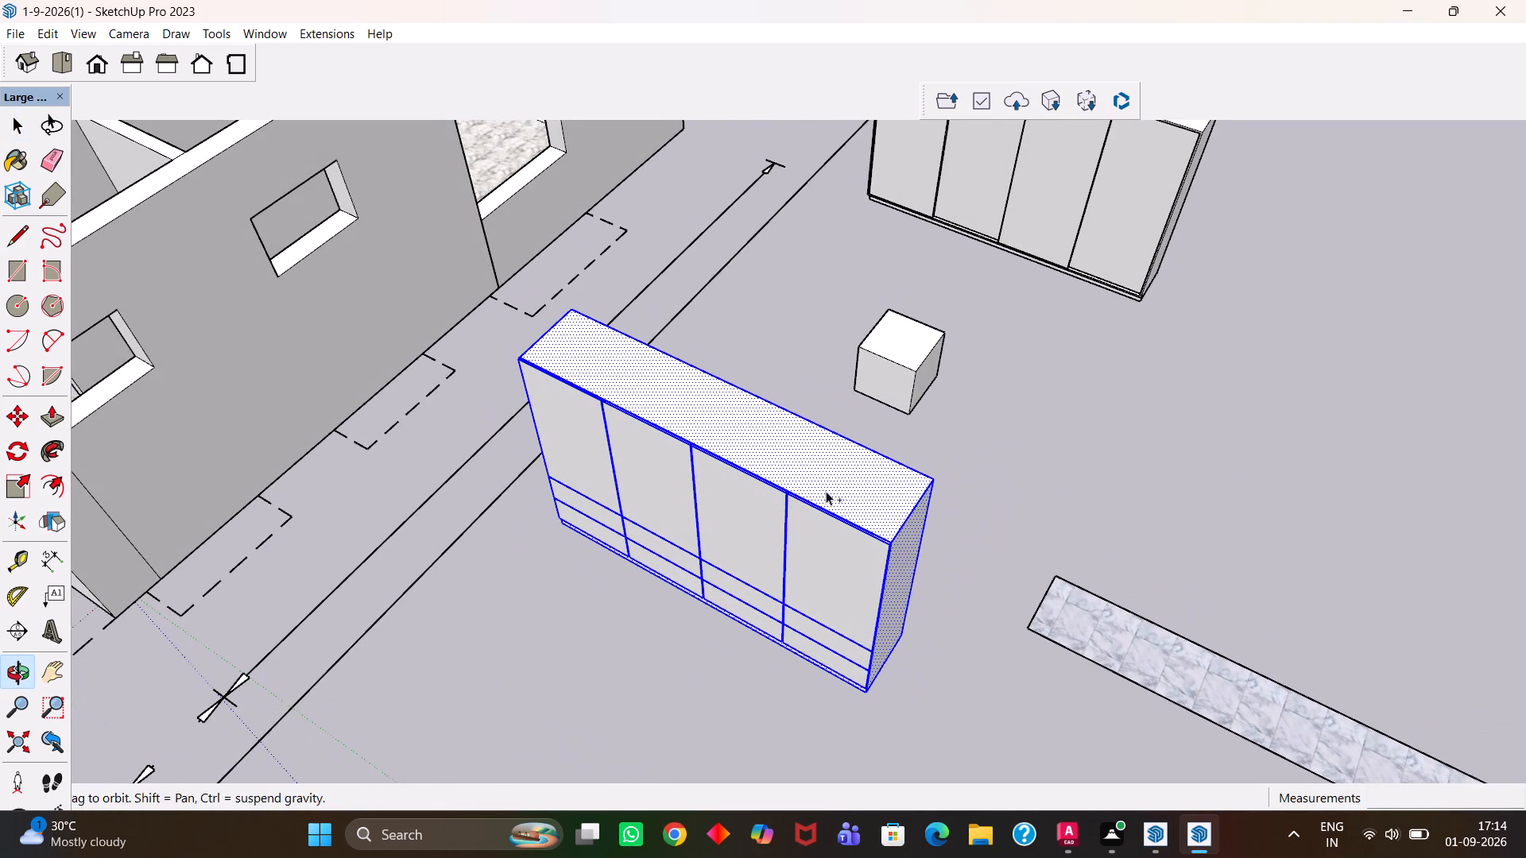
pyautogui.keyDown('ctrl'); pyautogui.moveTo(943, 446); pyautogui.dragTo(752, 694); pyautogui.keyUp('ctrl')
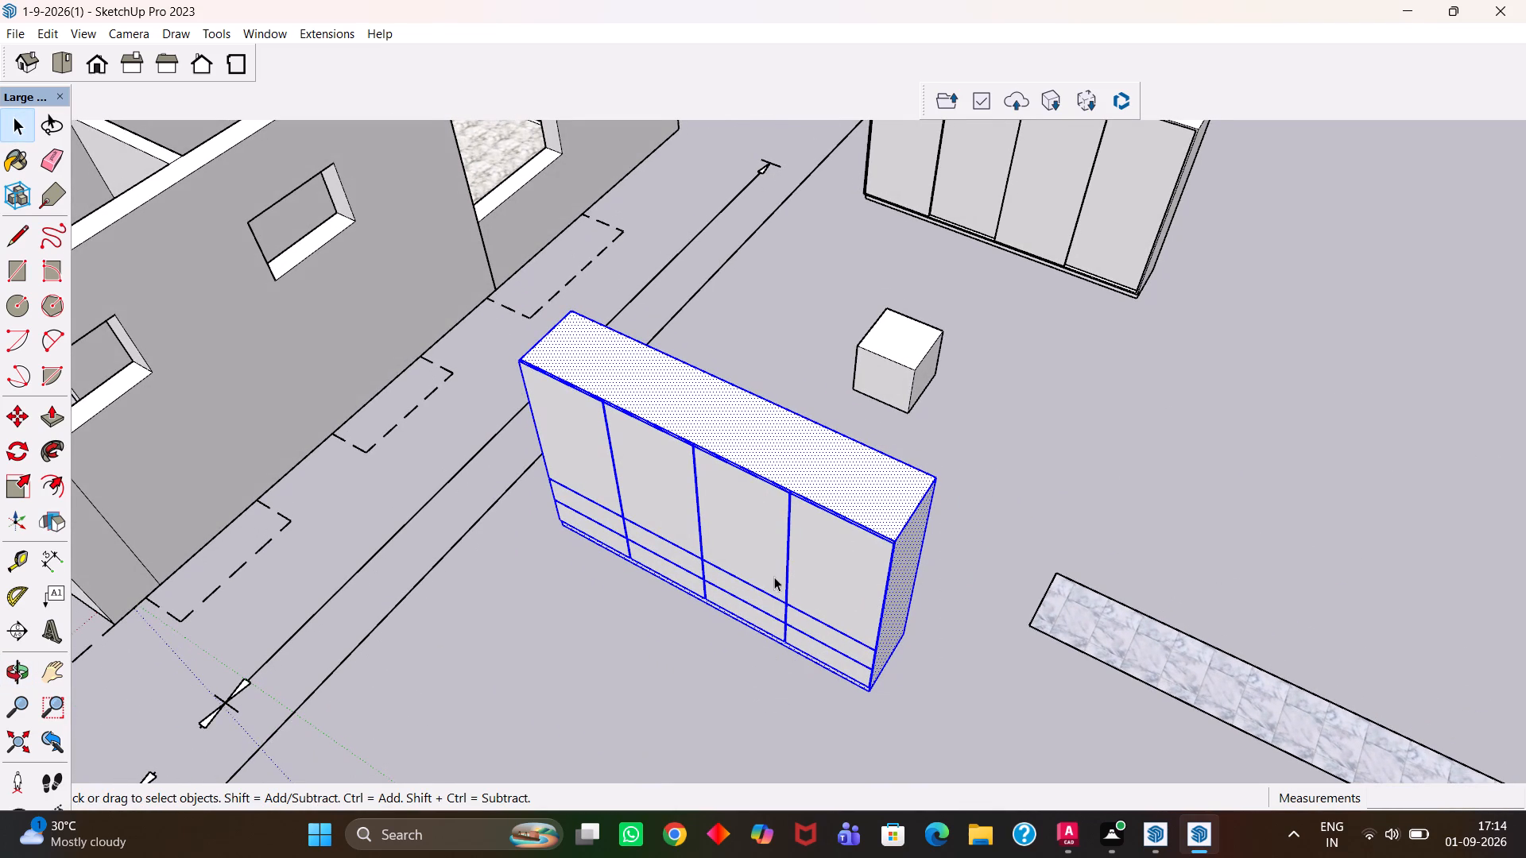
pyautogui.rightClick(769, 567)
pyautogui.click(827, 386)
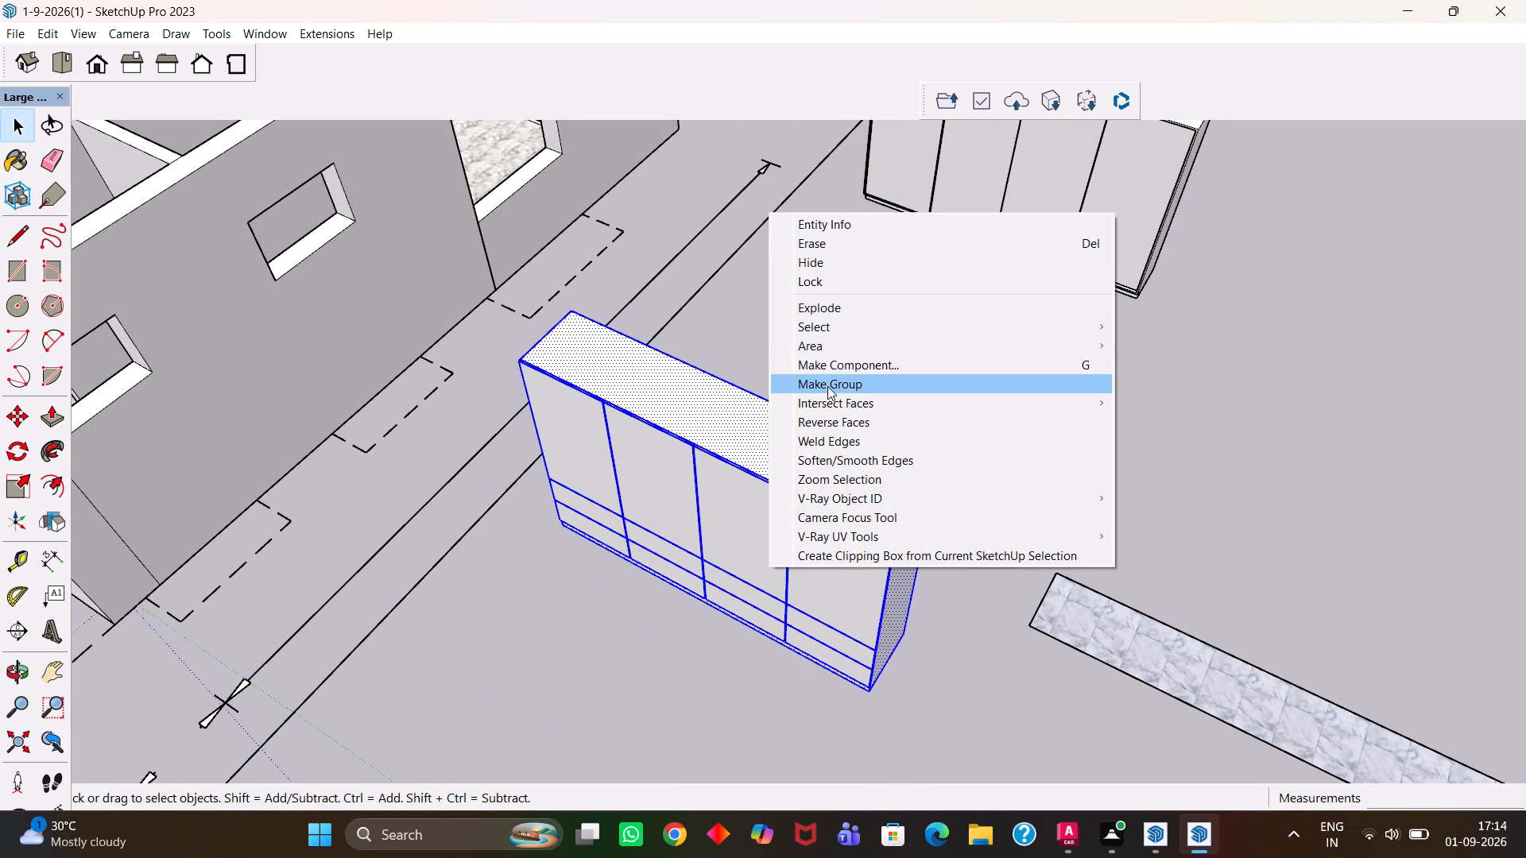
# Copy the grouped wardrobe by its front bottom corner to the floor strip's front corner below the five-shutter overhead cabinets.
pyautogui.scroll(-5, 709, 415)
pyautogui.moveTo(640, 436); pyautogui.dragTo(768, 461, button='middle')
pyautogui.scroll(1, 738, 467)
pyautogui.scroll(5, 598, 530)
pyautogui.press('m')
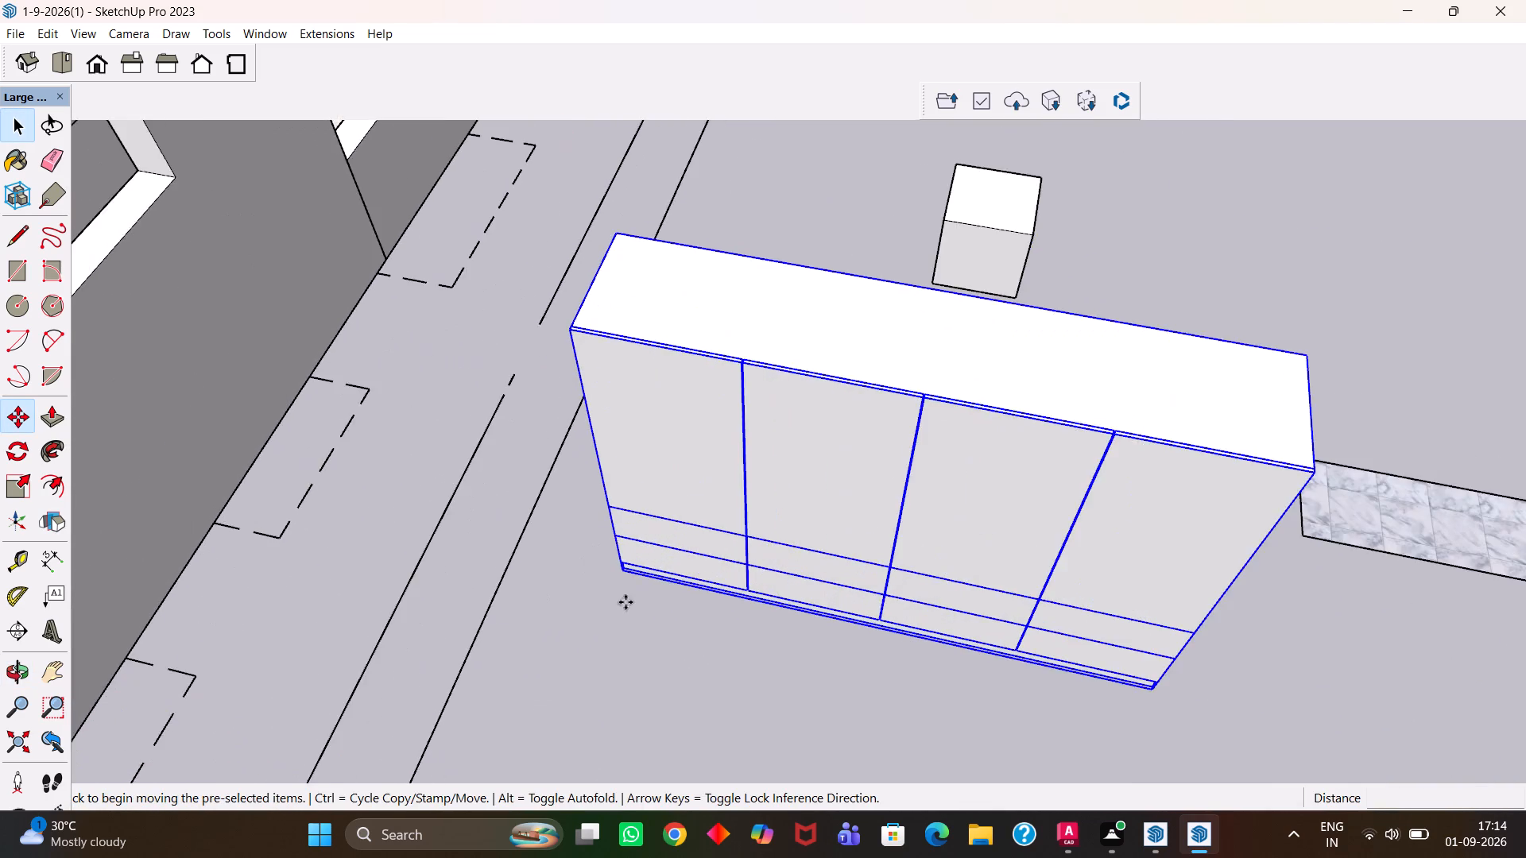
pyautogui.scroll(4, 615, 602)
pyautogui.click(611, 558)
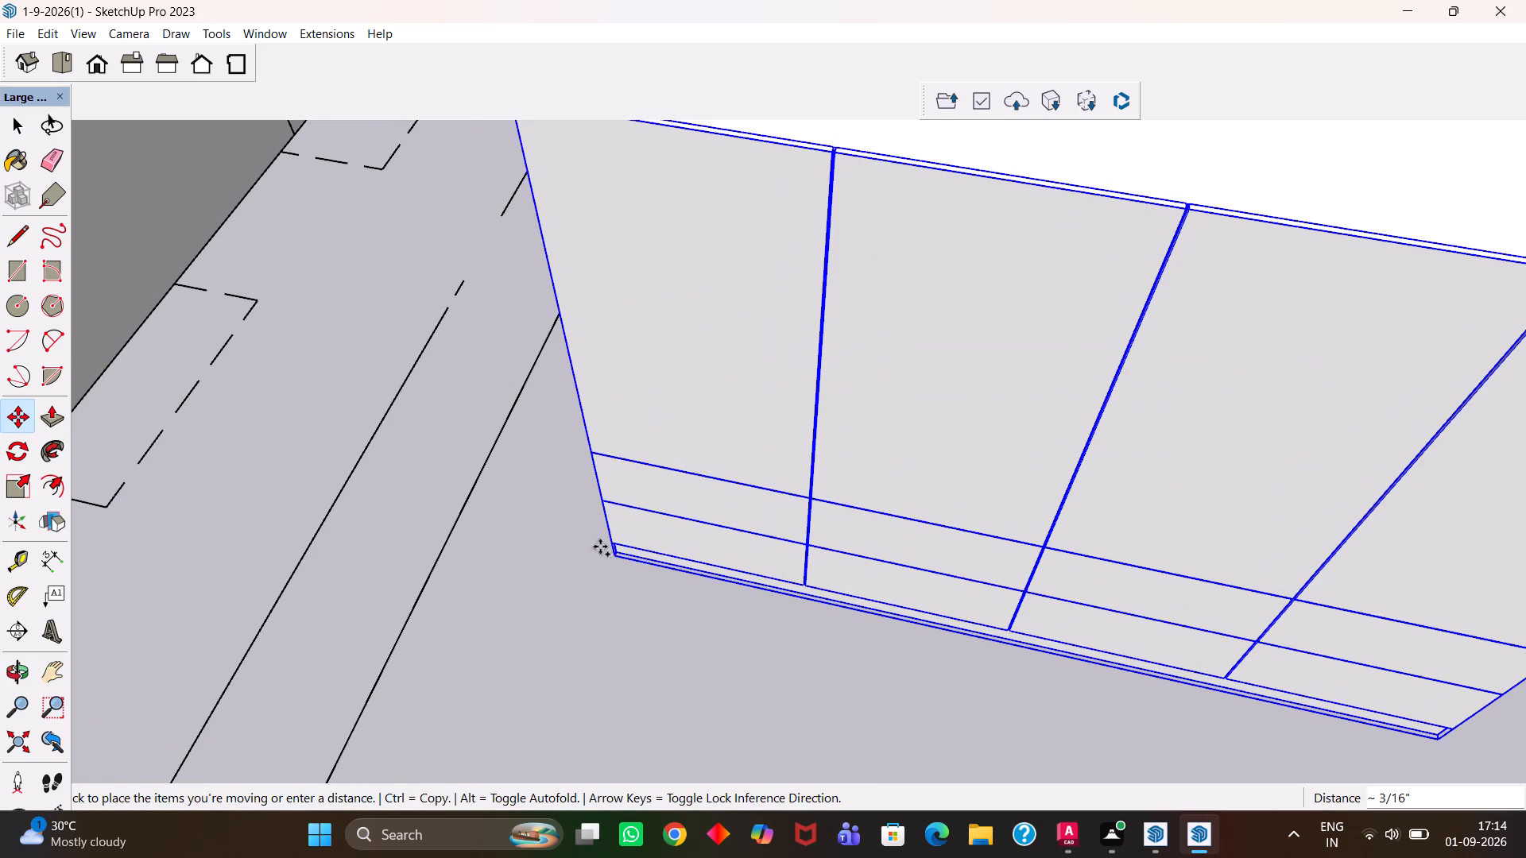
pyautogui.press('h')
pyautogui.scroll(-11, 493, 530)
pyautogui.moveTo(422, 480); pyautogui.dragTo(525, 519, button='middle')
pyautogui.scroll(-3, 525, 519)
pyautogui.press('h')
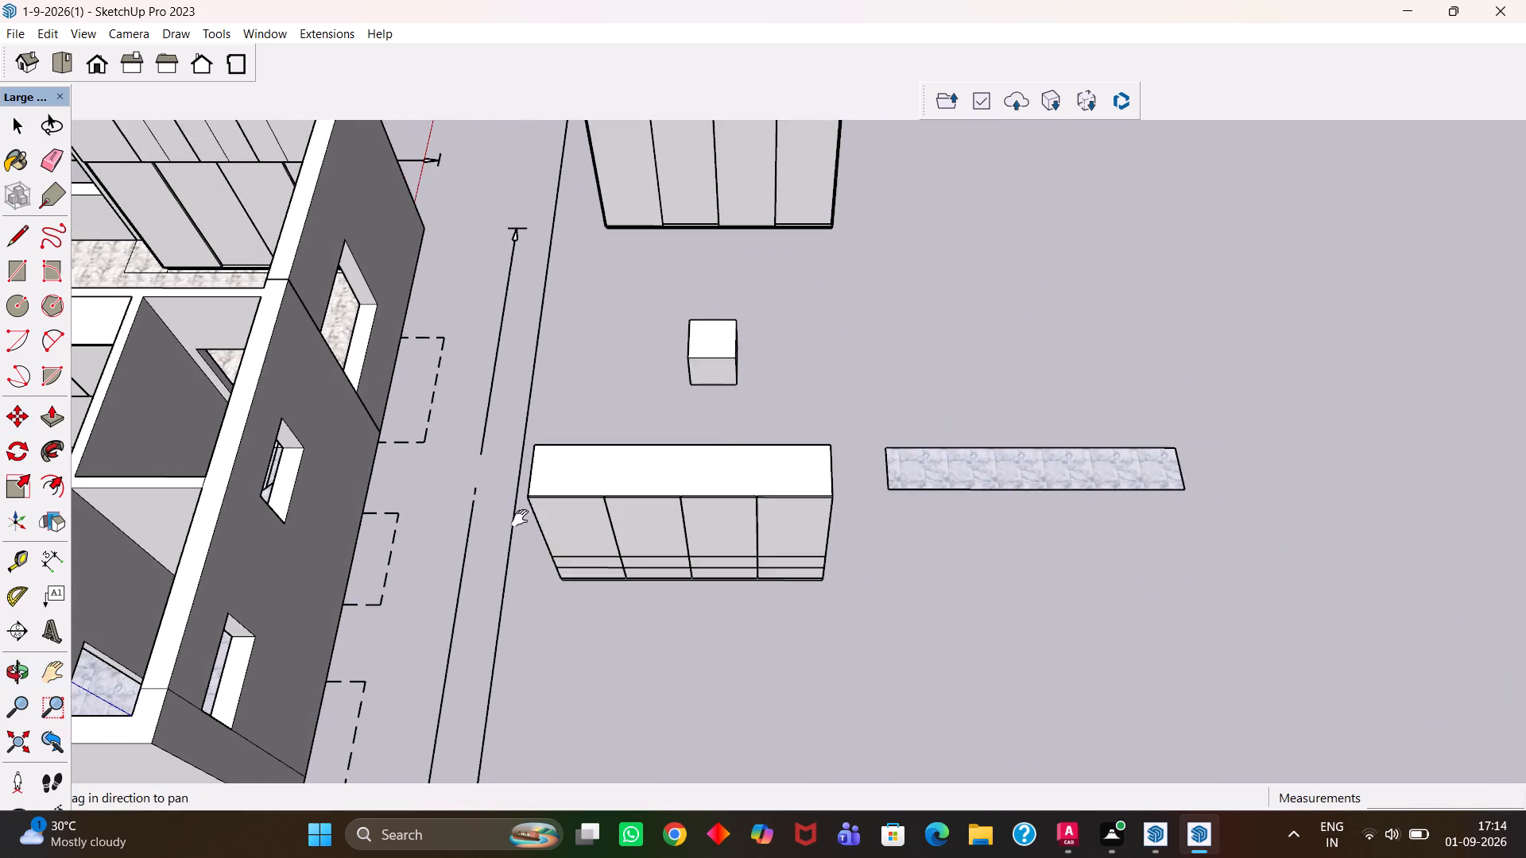
pyautogui.moveTo(435, 507); pyautogui.dragTo(920, 621)
pyautogui.scroll(15, 521, 580)
pyautogui.press('Escape')
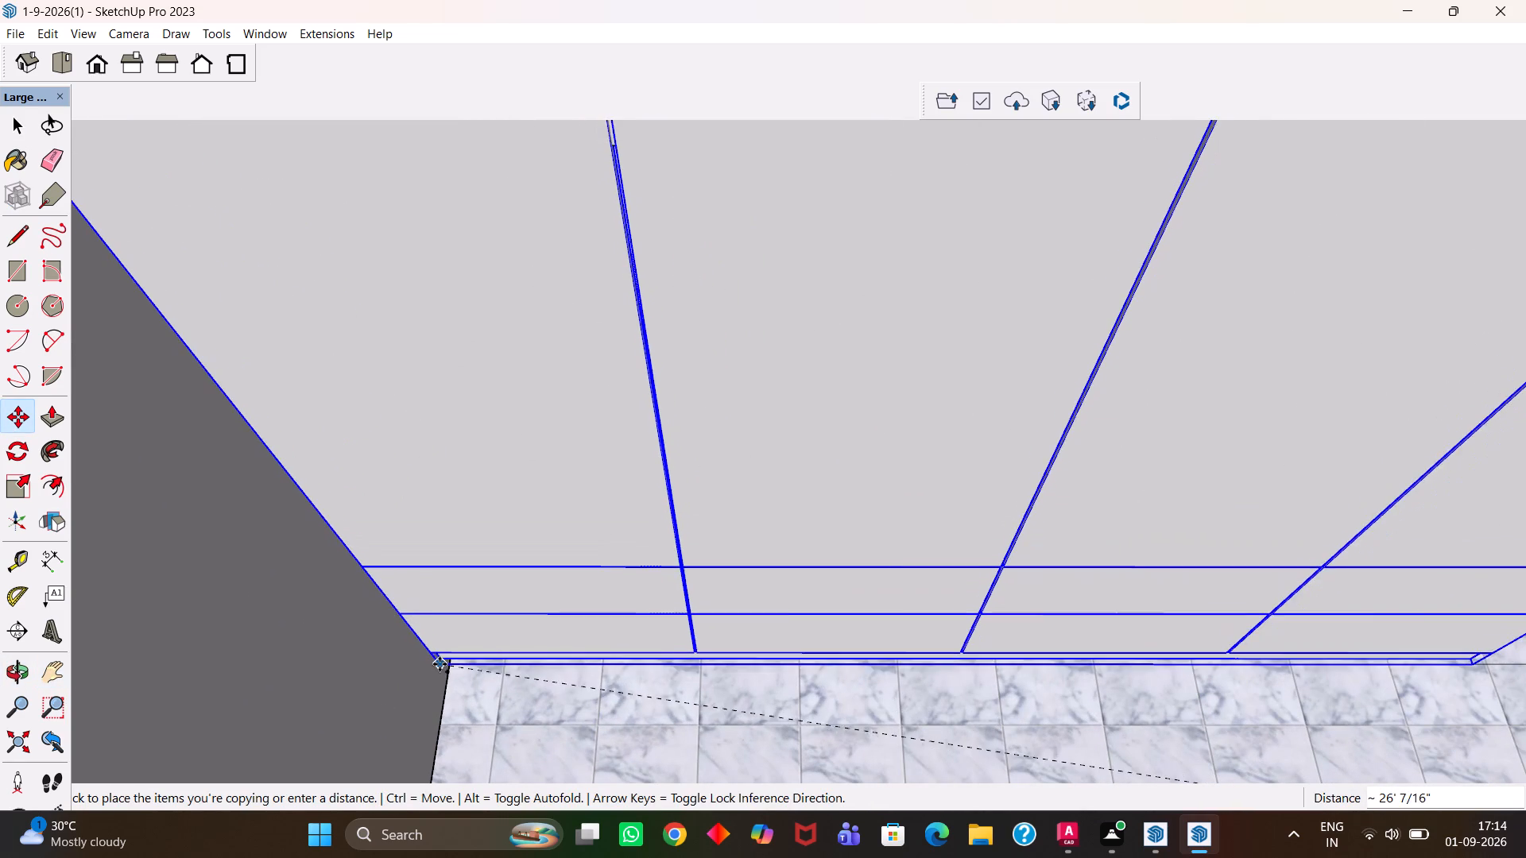
pyautogui.click(448, 667)
# Adjust the copied wardrobe's placement by moving its front bottom corner onto the floor strip's corner at the side wall.
pyautogui.press('h')
pyautogui.scroll(-6, 449, 667)
pyautogui.scroll(1, 467, 681)
pyautogui.moveTo(467, 681); pyautogui.dragTo(502, 524, button='middle')
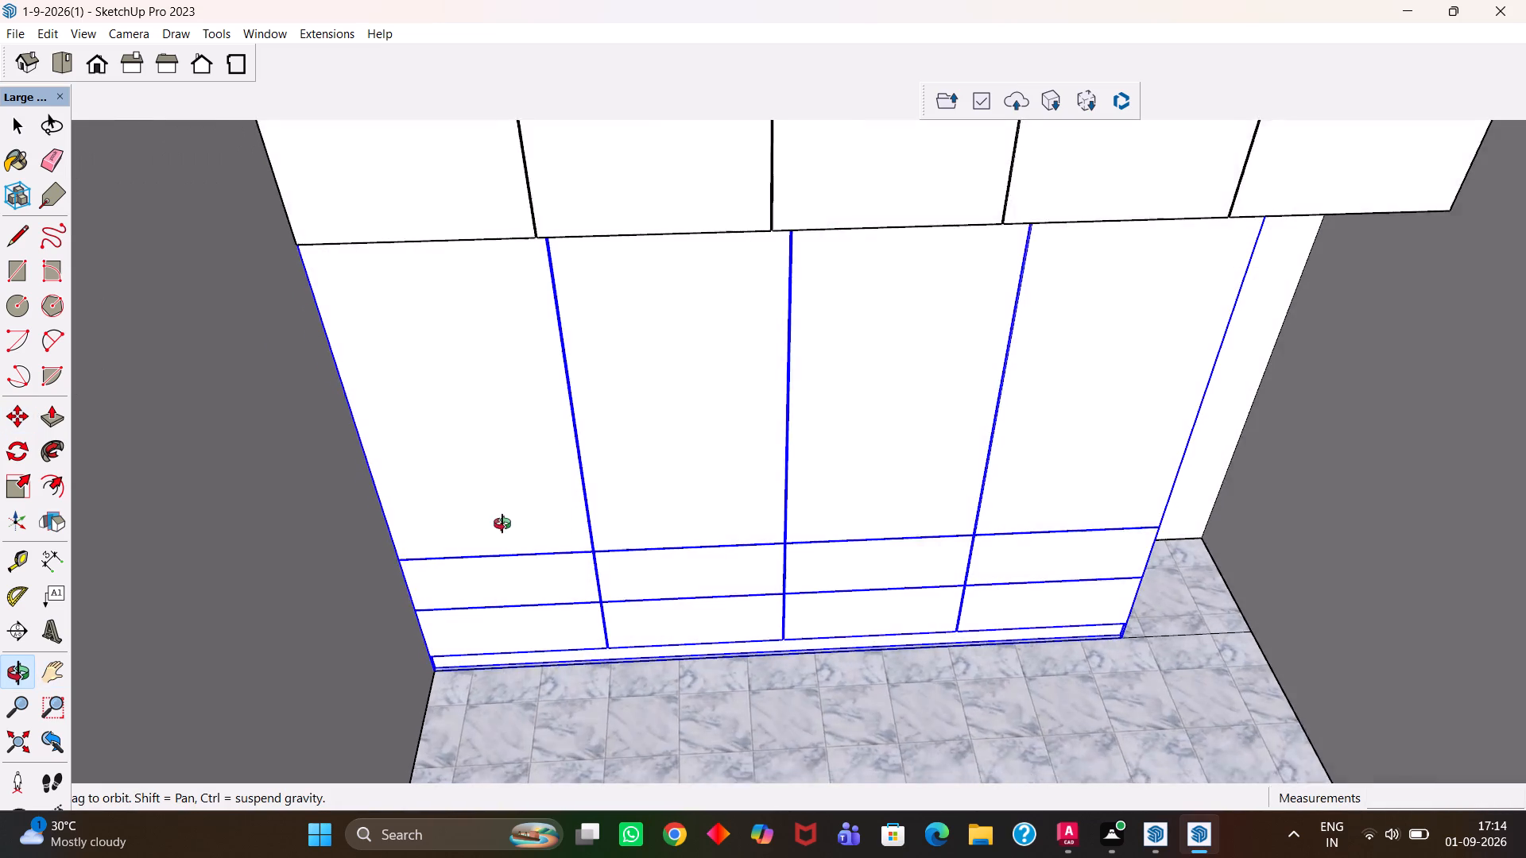
pyautogui.moveTo(502, 524); pyautogui.dragTo(419, 516, button='middle')
pyautogui.scroll(4, 655, 543)
pyautogui.scroll(-6, 655, 543)
pyautogui.moveTo(589, 557); pyautogui.dragTo(603, 524, button='middle')
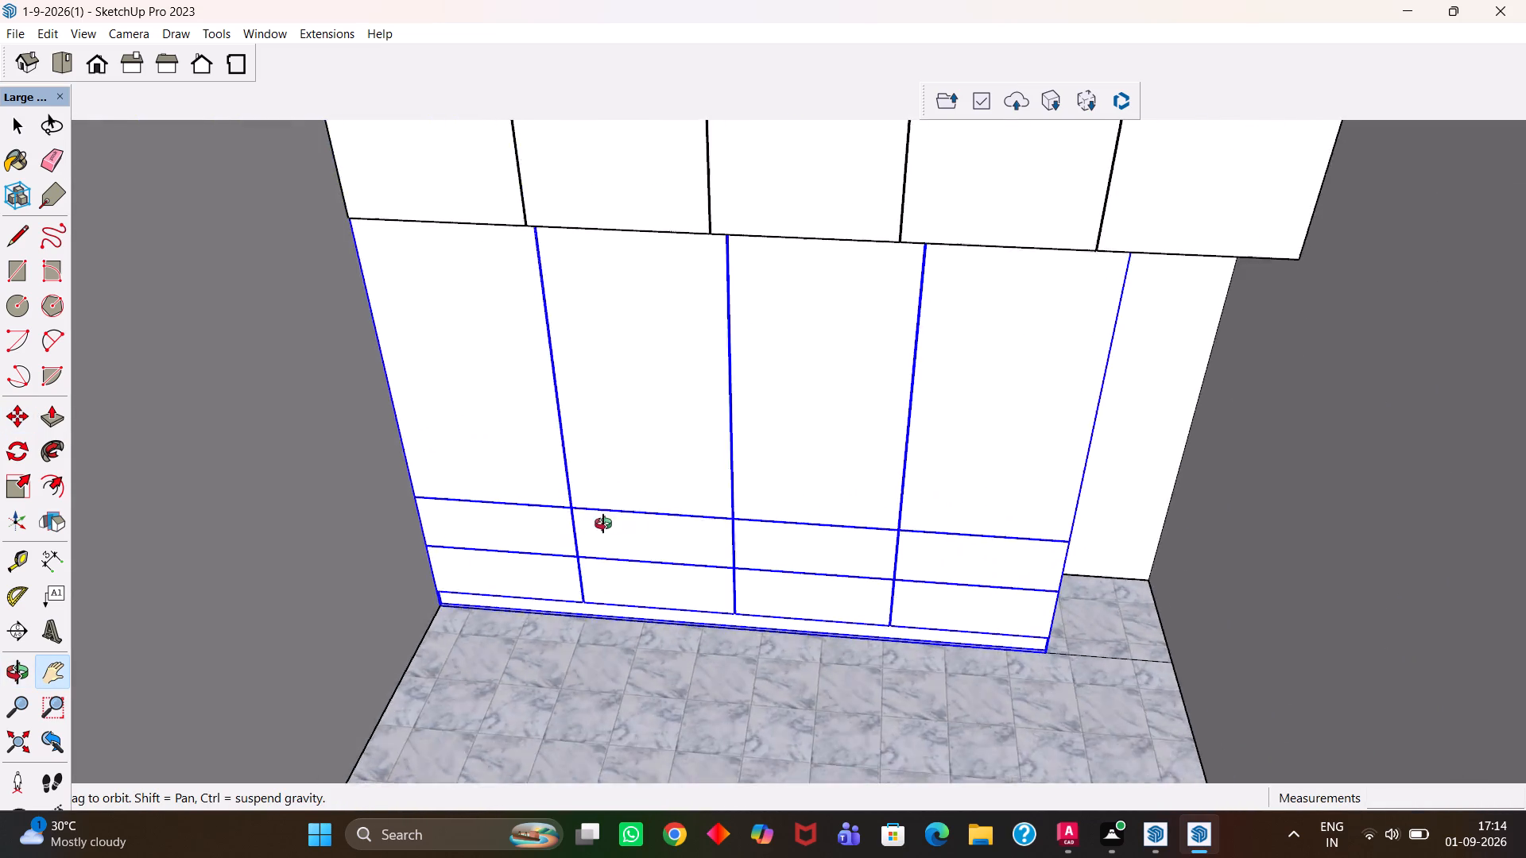
pyautogui.moveTo(603, 524); pyautogui.dragTo(680, 598, button='middle')
pyautogui.scroll(6, 680, 597)
pyautogui.scroll(-6, 659, 568)
pyautogui.moveTo(697, 550); pyautogui.dragTo(642, 575, button='middle')
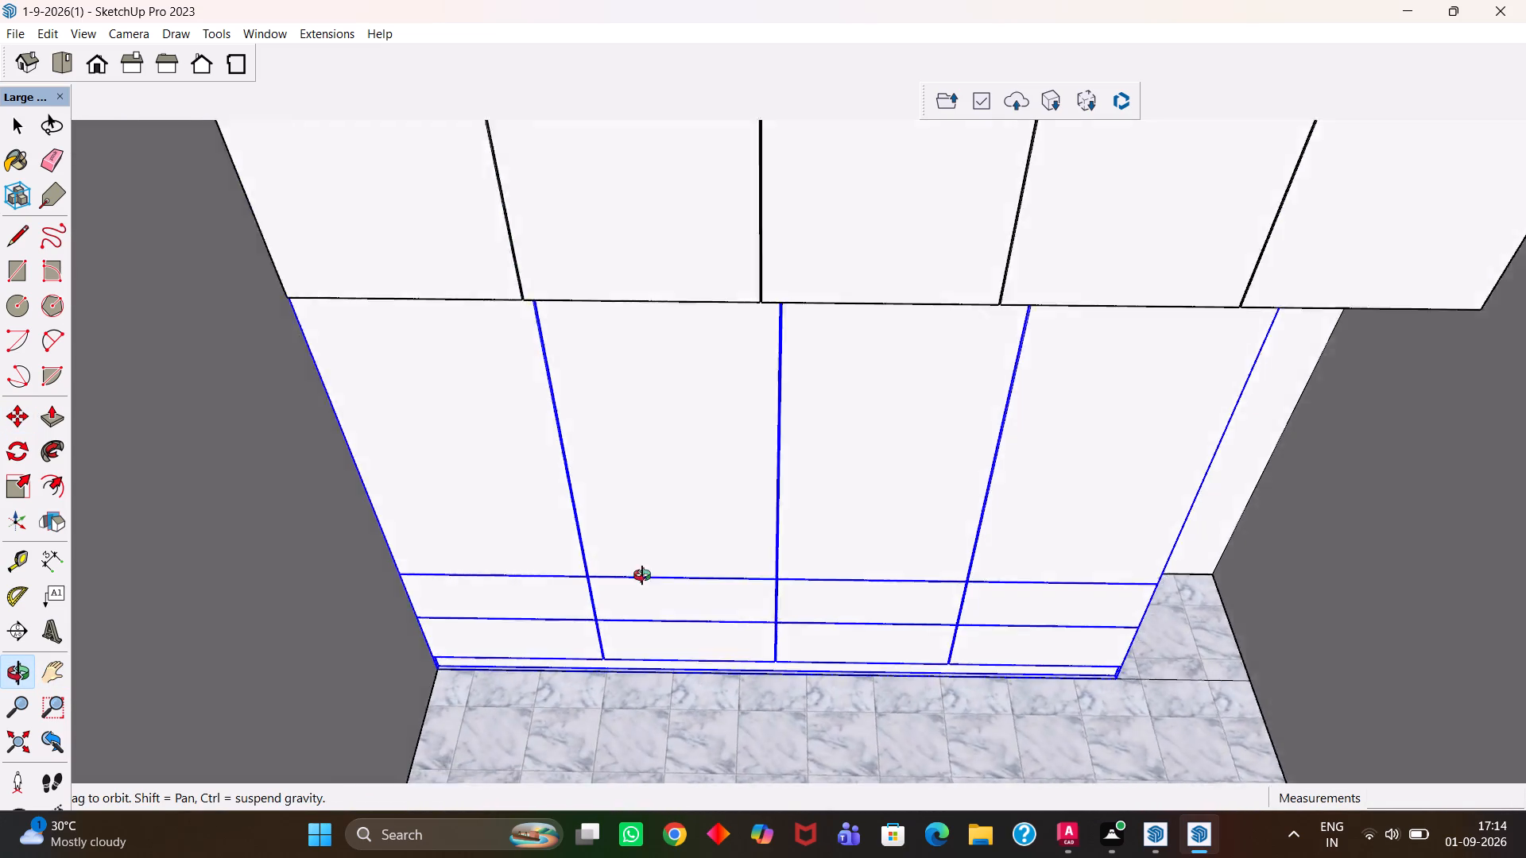
pyautogui.moveTo(642, 575); pyautogui.dragTo(573, 646, button='middle')
pyautogui.scroll(-10, 627, 589)
pyautogui.scroll(5, 585, 607)
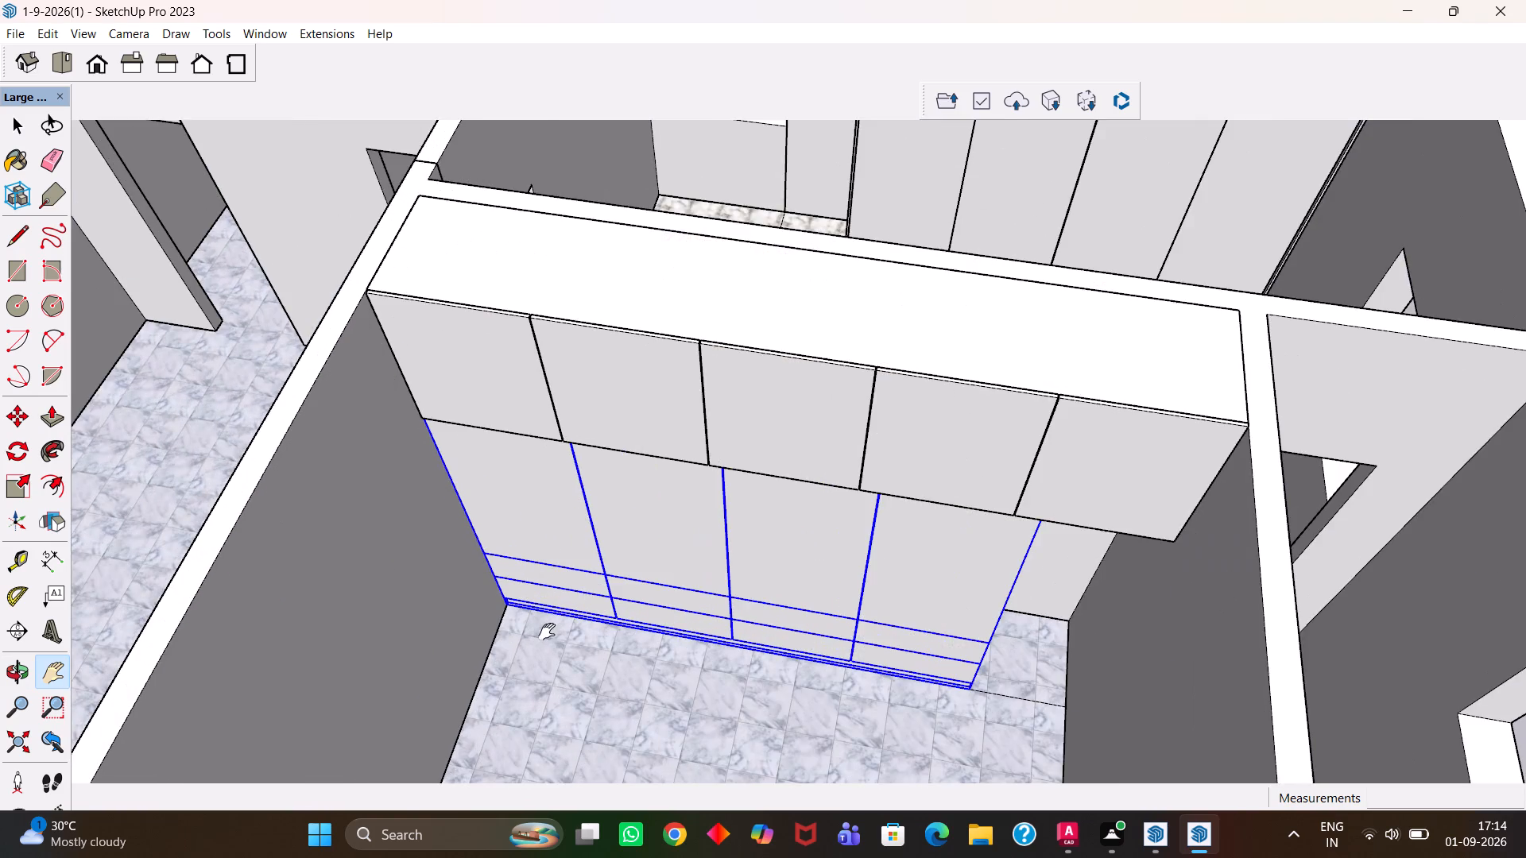
pyautogui.scroll(3, 546, 632)
pyautogui.press('m')
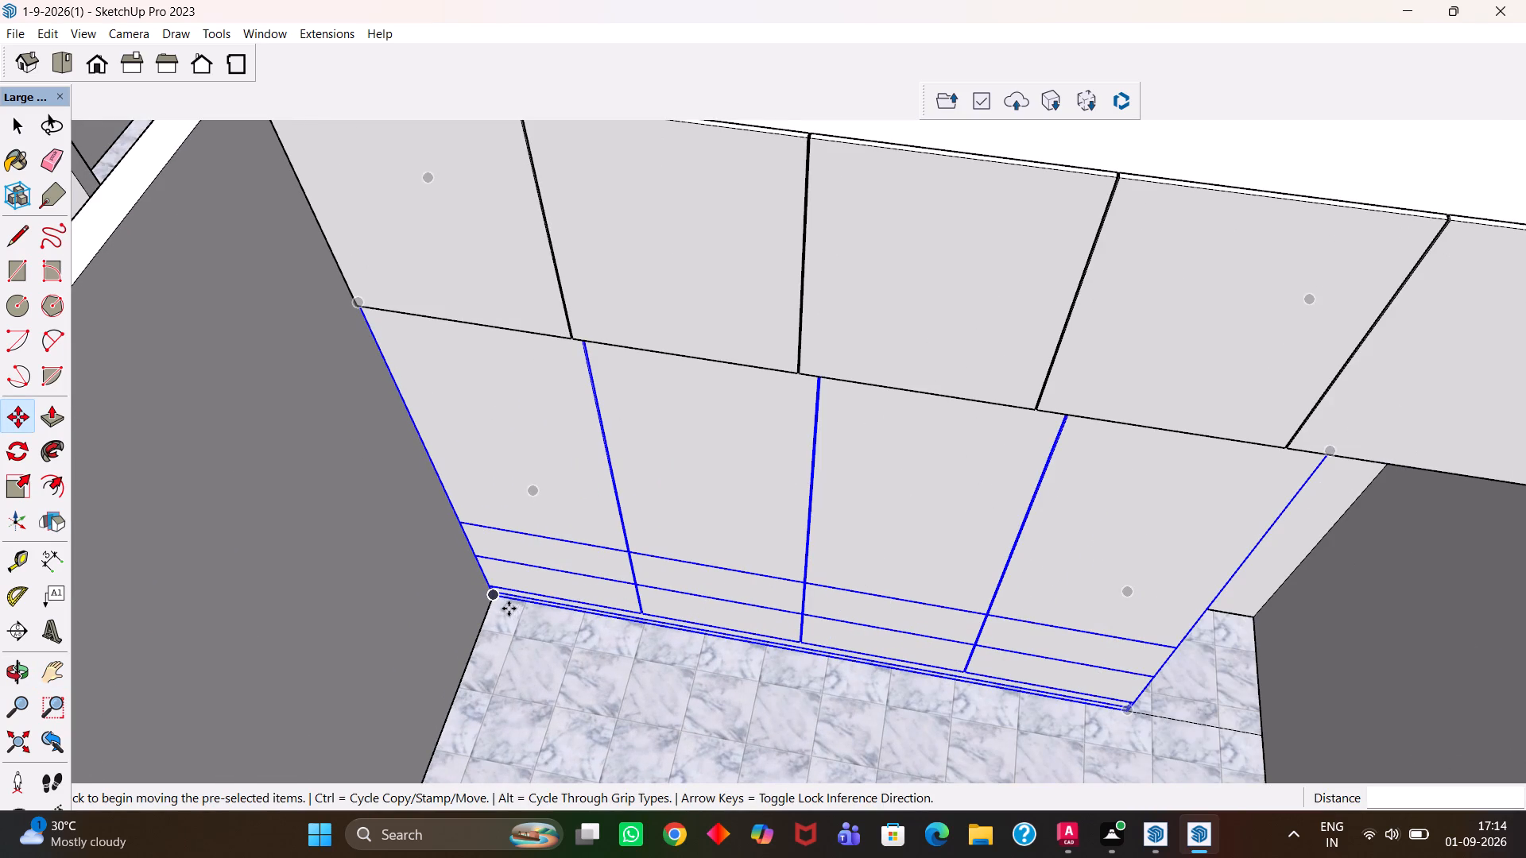
pyautogui.click(494, 599)
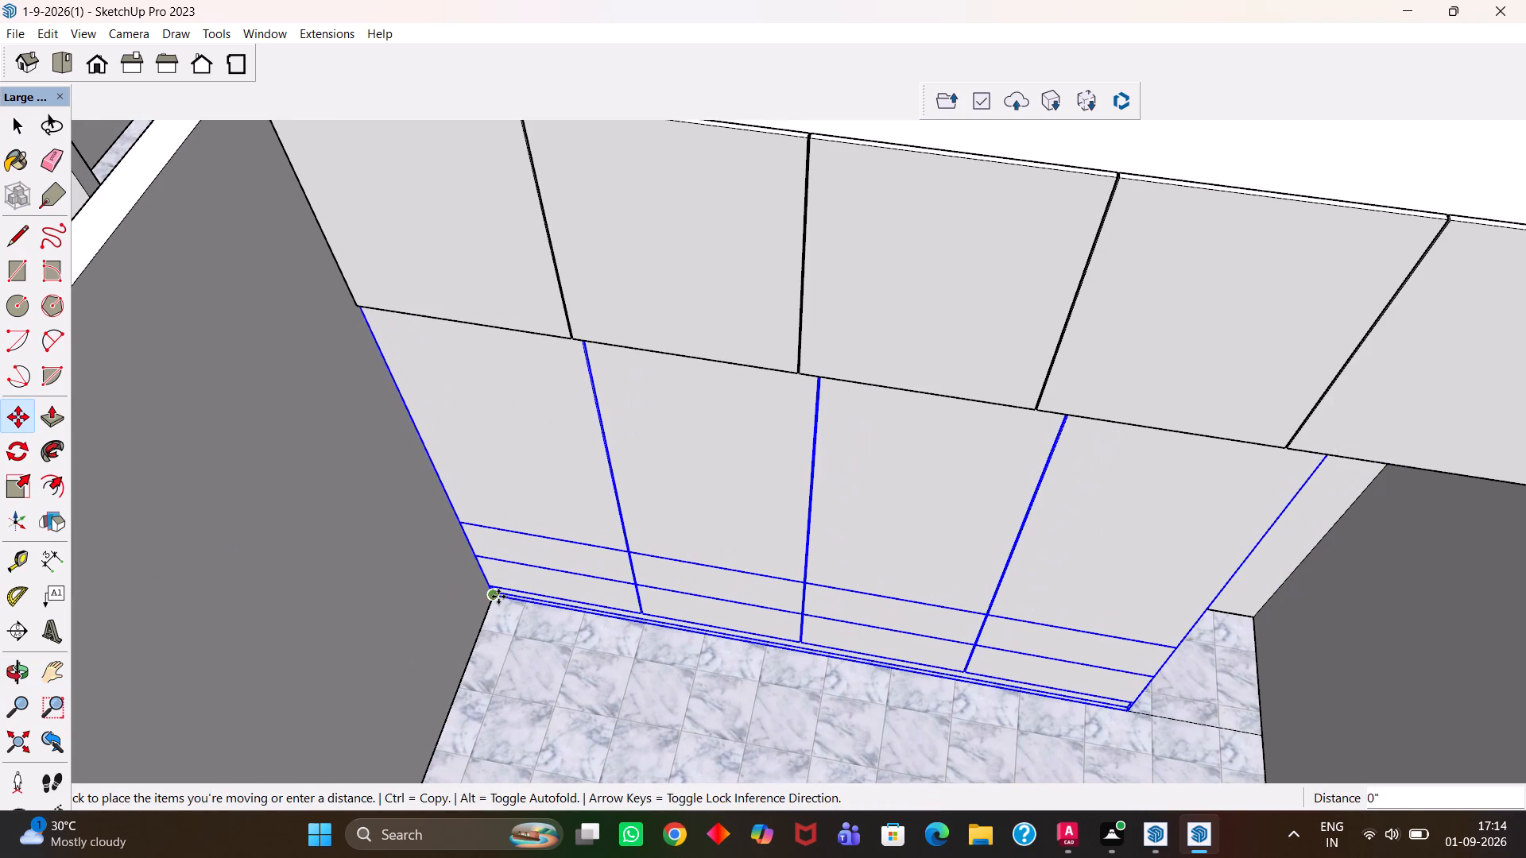
pyautogui.click(498, 597)
# Scale the five-shutter overhead cabinets' depth by about 0.97 to line up with the floor strip's front edge.
pyautogui.press('h')
pyautogui.scroll(-6, 499, 597)
pyautogui.scroll(1, 572, 558)
pyautogui.moveTo(654, 505); pyautogui.dragTo(589, 529, button='middle')
pyautogui.scroll(-3, 584, 531)
pyautogui.press('space')
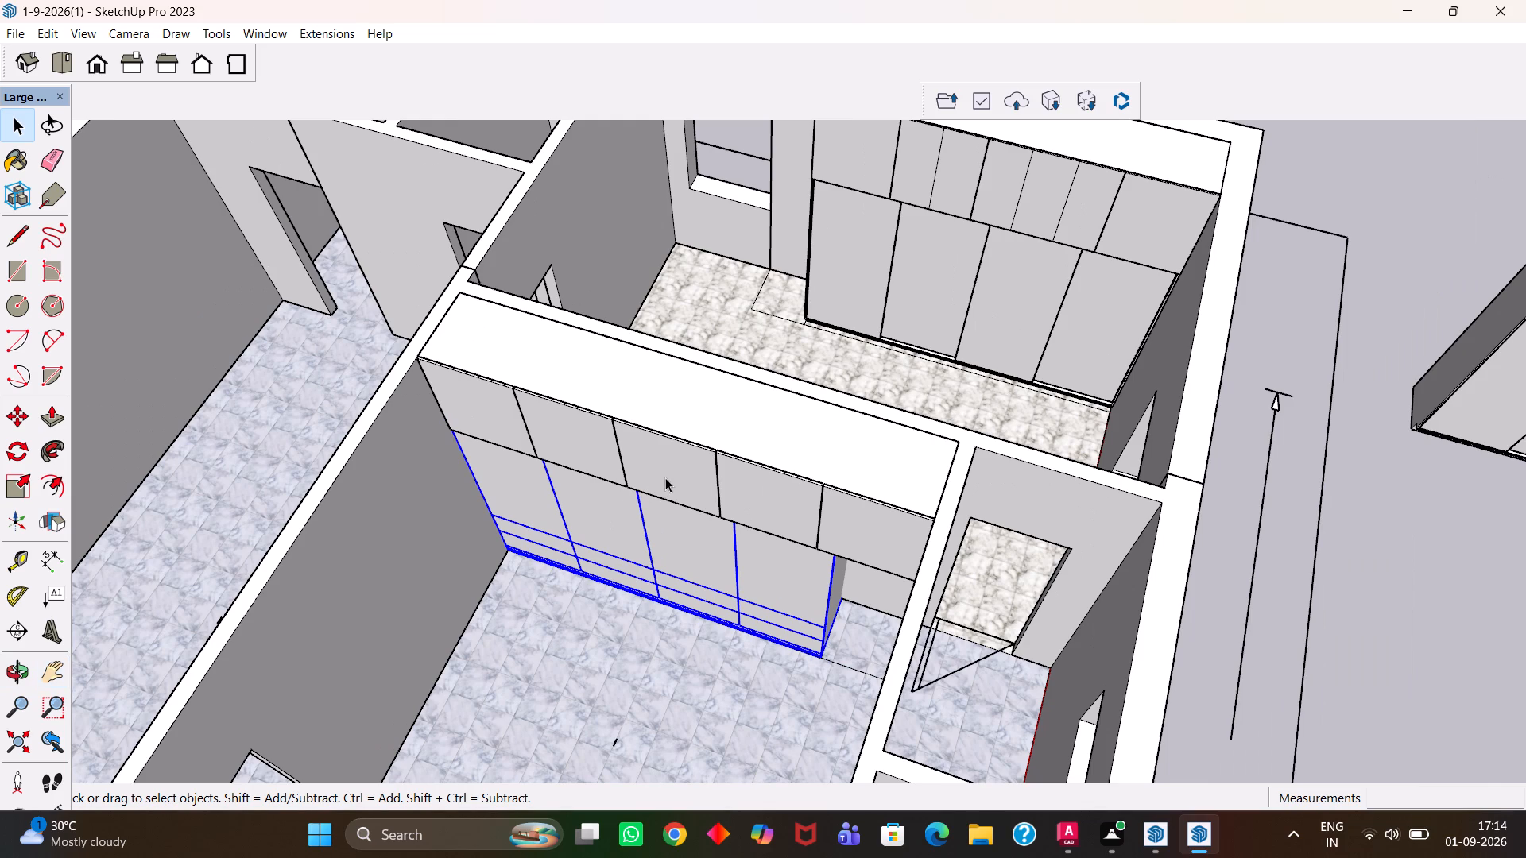
pyautogui.click(606, 387)
pyautogui.moveTo(710, 407); pyautogui.dragTo(682, 435, button='middle')
pyautogui.scroll(1, 677, 434)
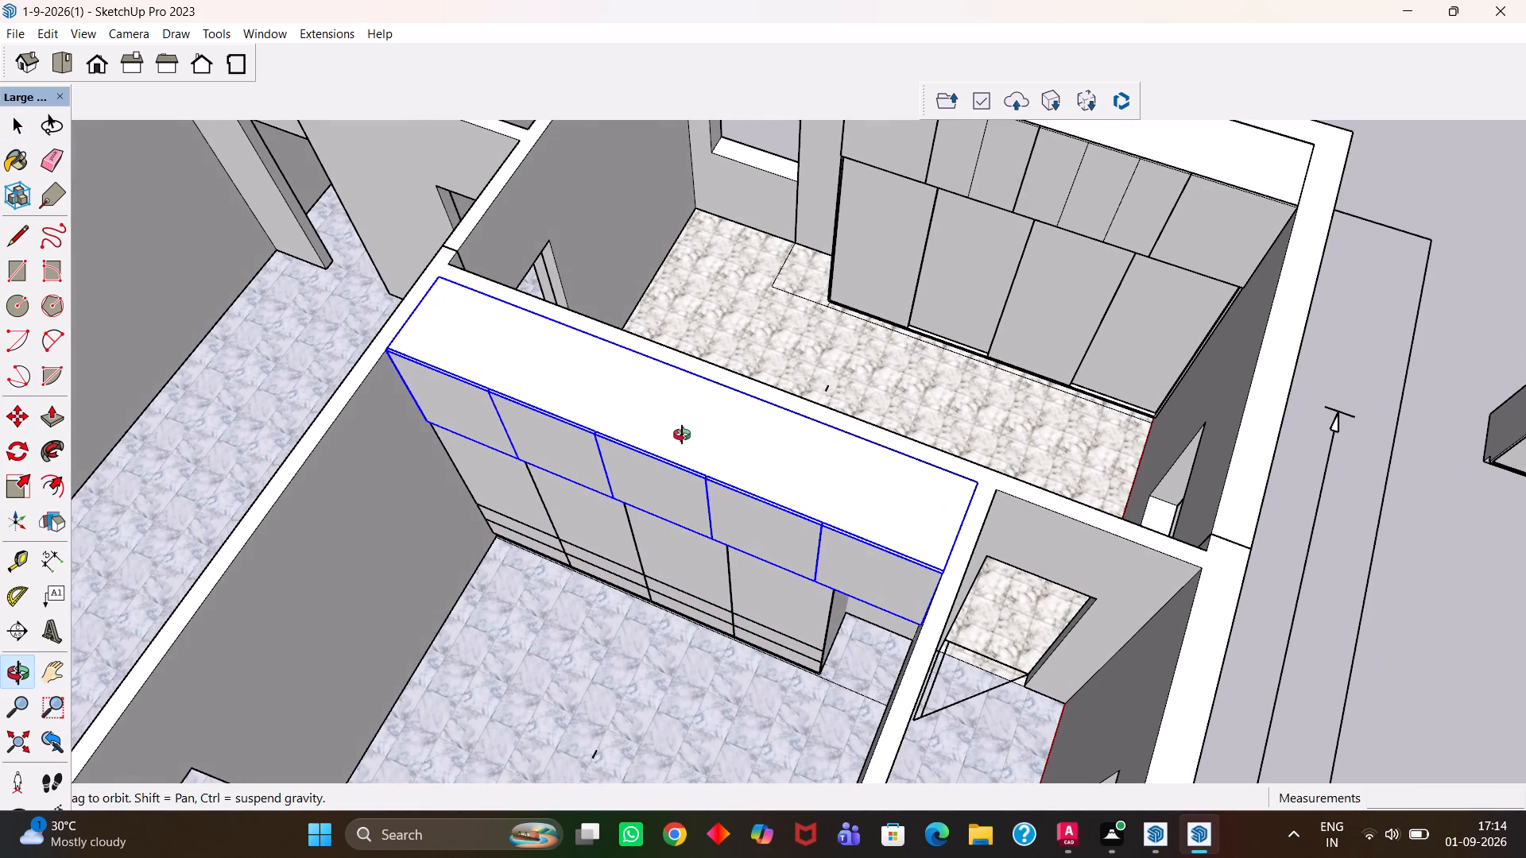
pyautogui.moveTo(682, 435); pyautogui.dragTo(683, 435, button='middle')
pyautogui.press('s')
pyautogui.click(655, 488)
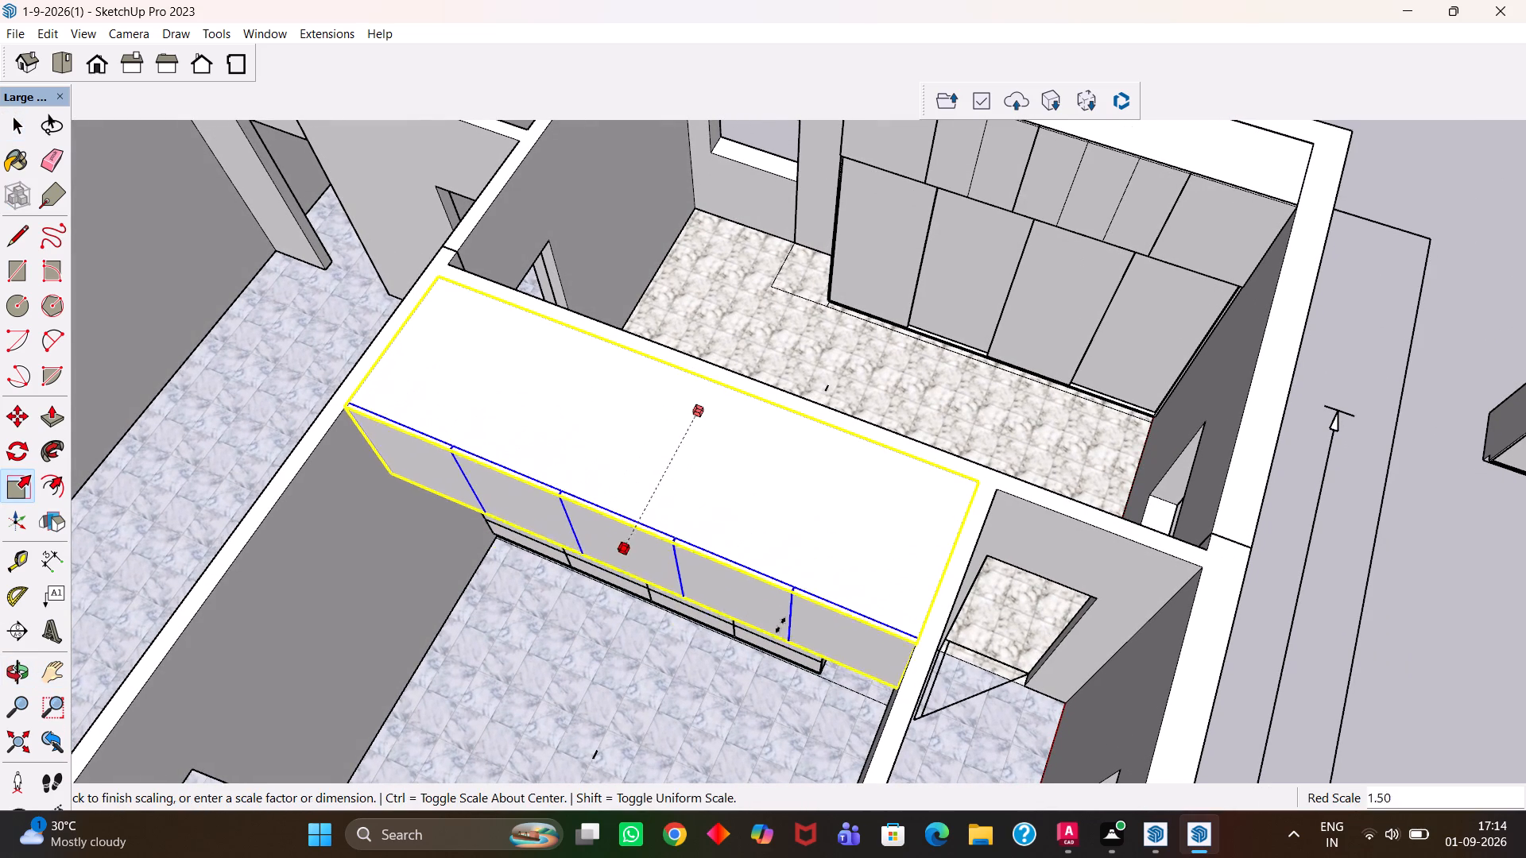
pyautogui.moveTo(881, 572); pyautogui.dragTo(1006, 503, button='middle')
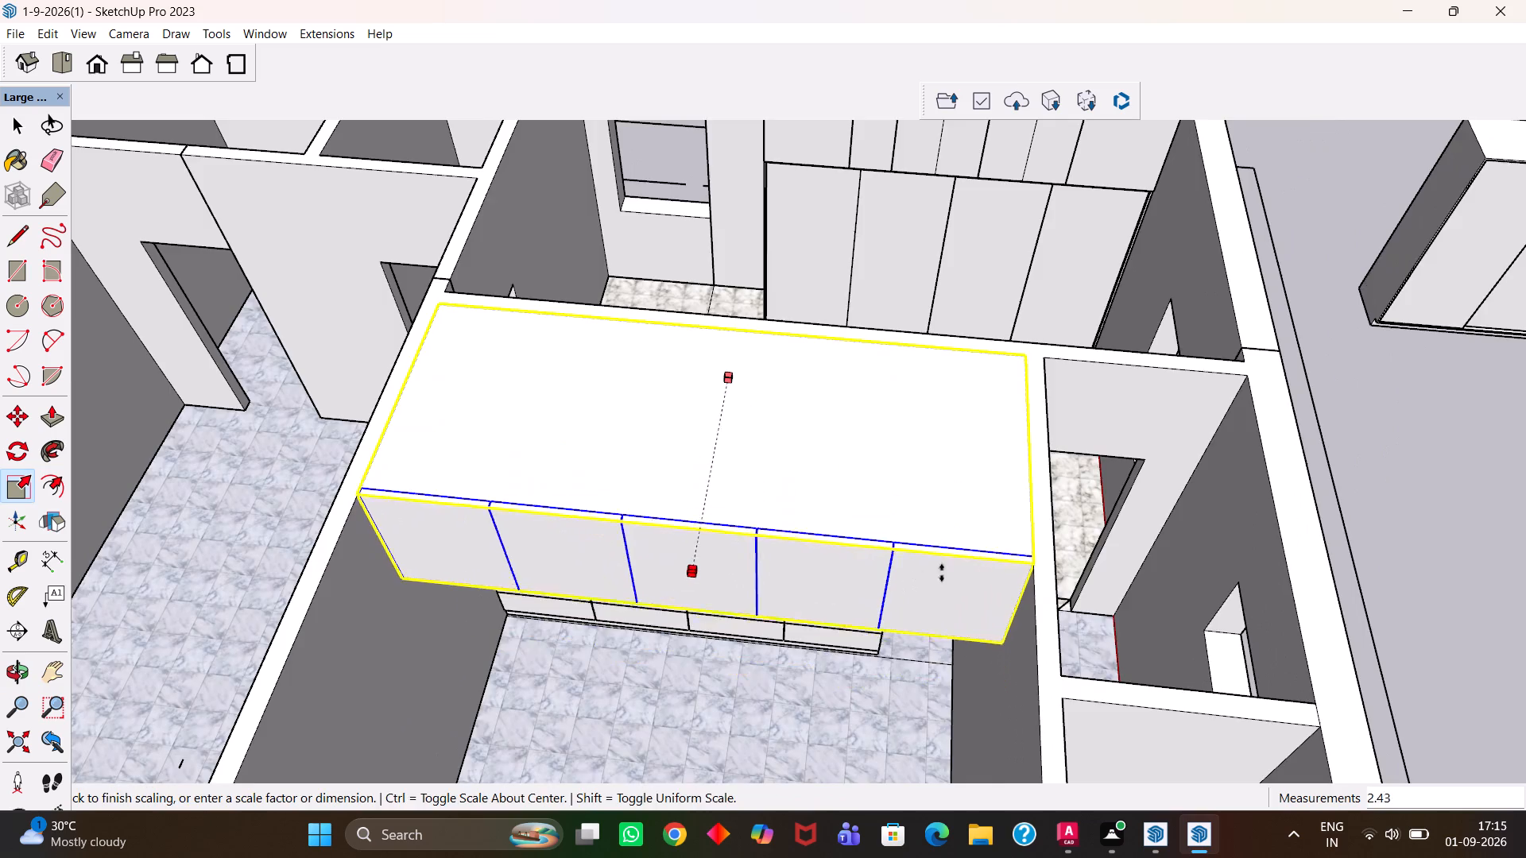
pyautogui.moveTo(942, 573); pyautogui.dragTo(1096, 493, button='middle')
pyautogui.press('h')
pyautogui.scroll(3, 974, 613)
pyautogui.press('Escape')
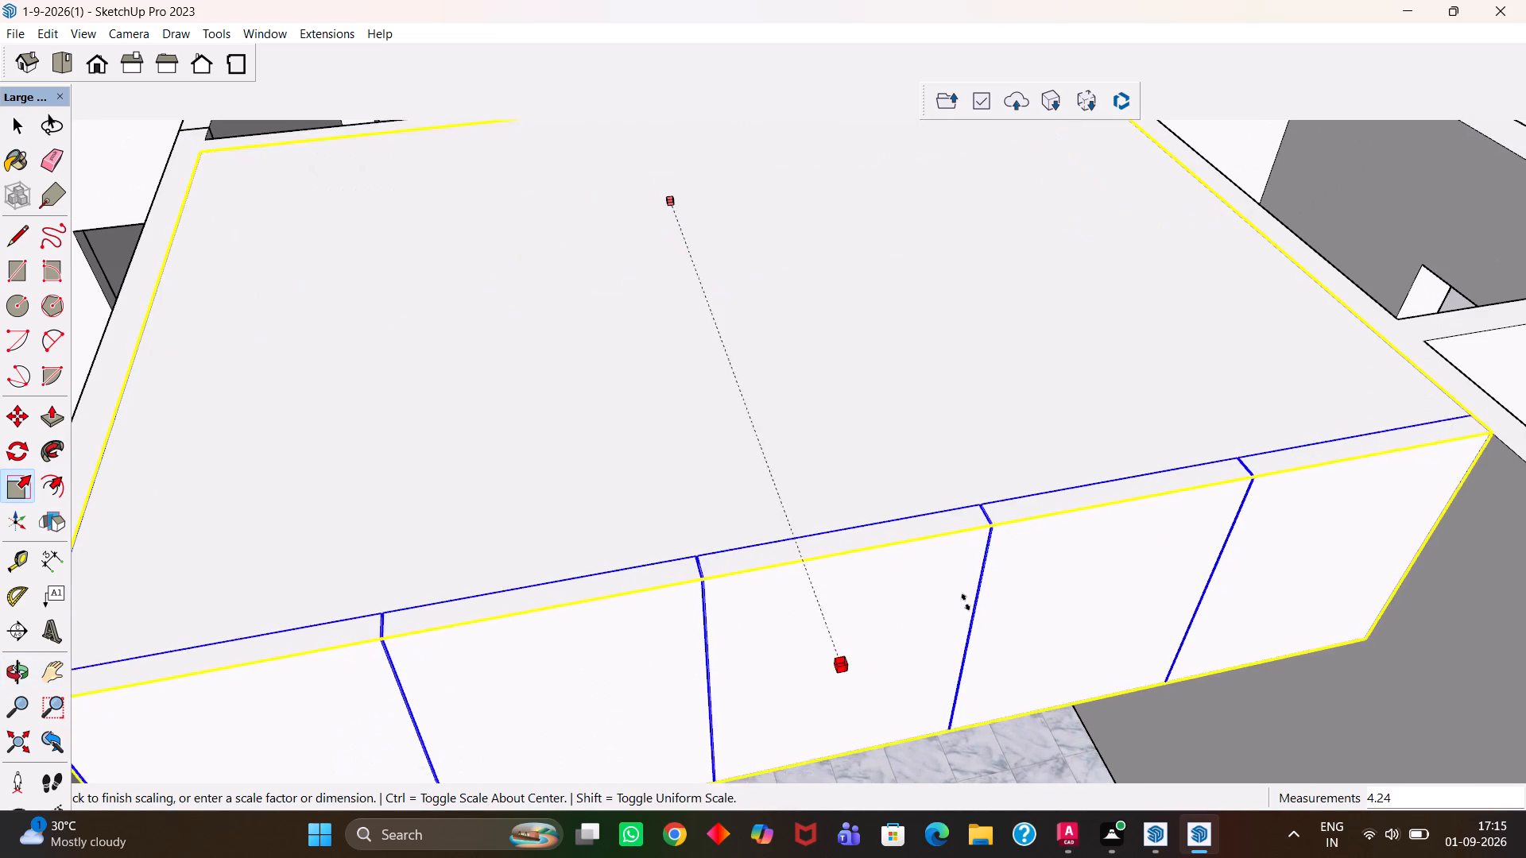
pyautogui.press('h')
pyautogui.moveTo(925, 508); pyautogui.dragTo(884, 331)
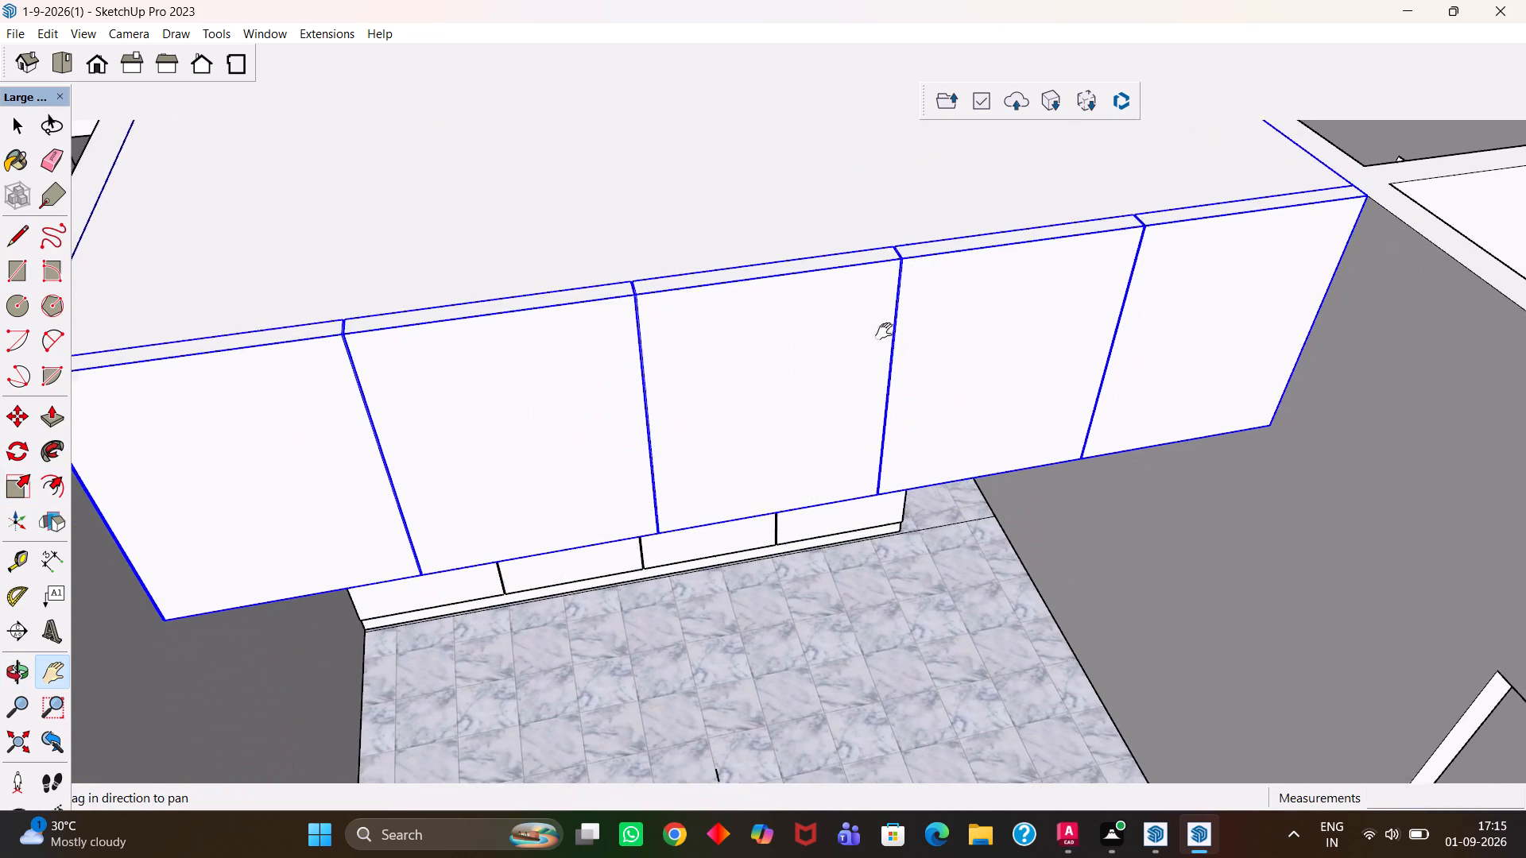
pyautogui.moveTo(884, 331); pyautogui.dragTo(861, 269)
pyautogui.scroll(10, 849, 476)
pyautogui.press('Escape')
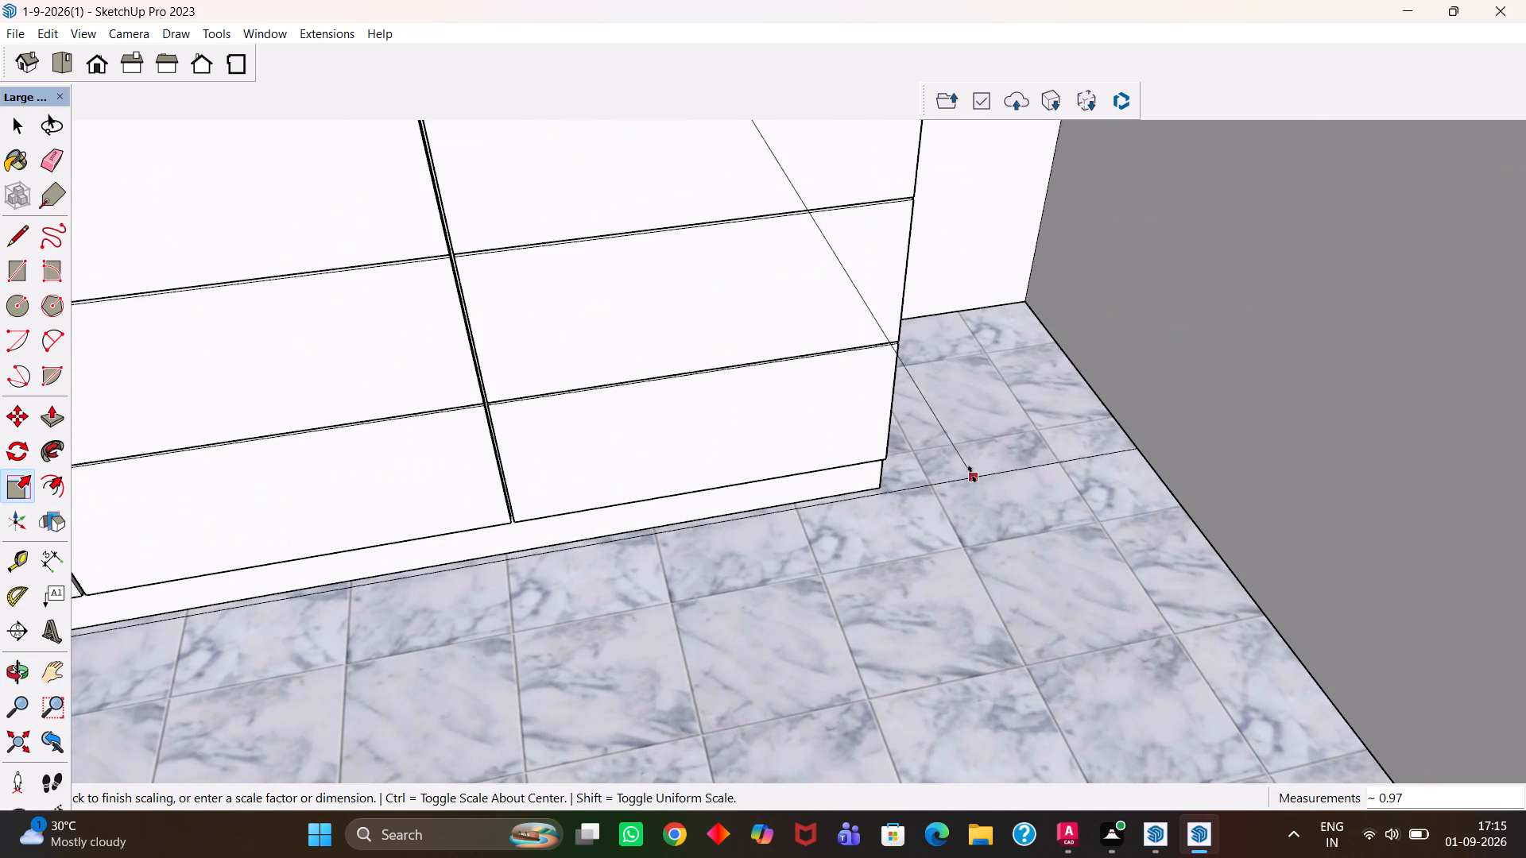
pyautogui.click(972, 474)
# Examine how the wardrobe lines up with the overhead cabinets and the floor strip, including the gap at its open end.
pyautogui.press('h')
pyautogui.scroll(-17, 908, 497)
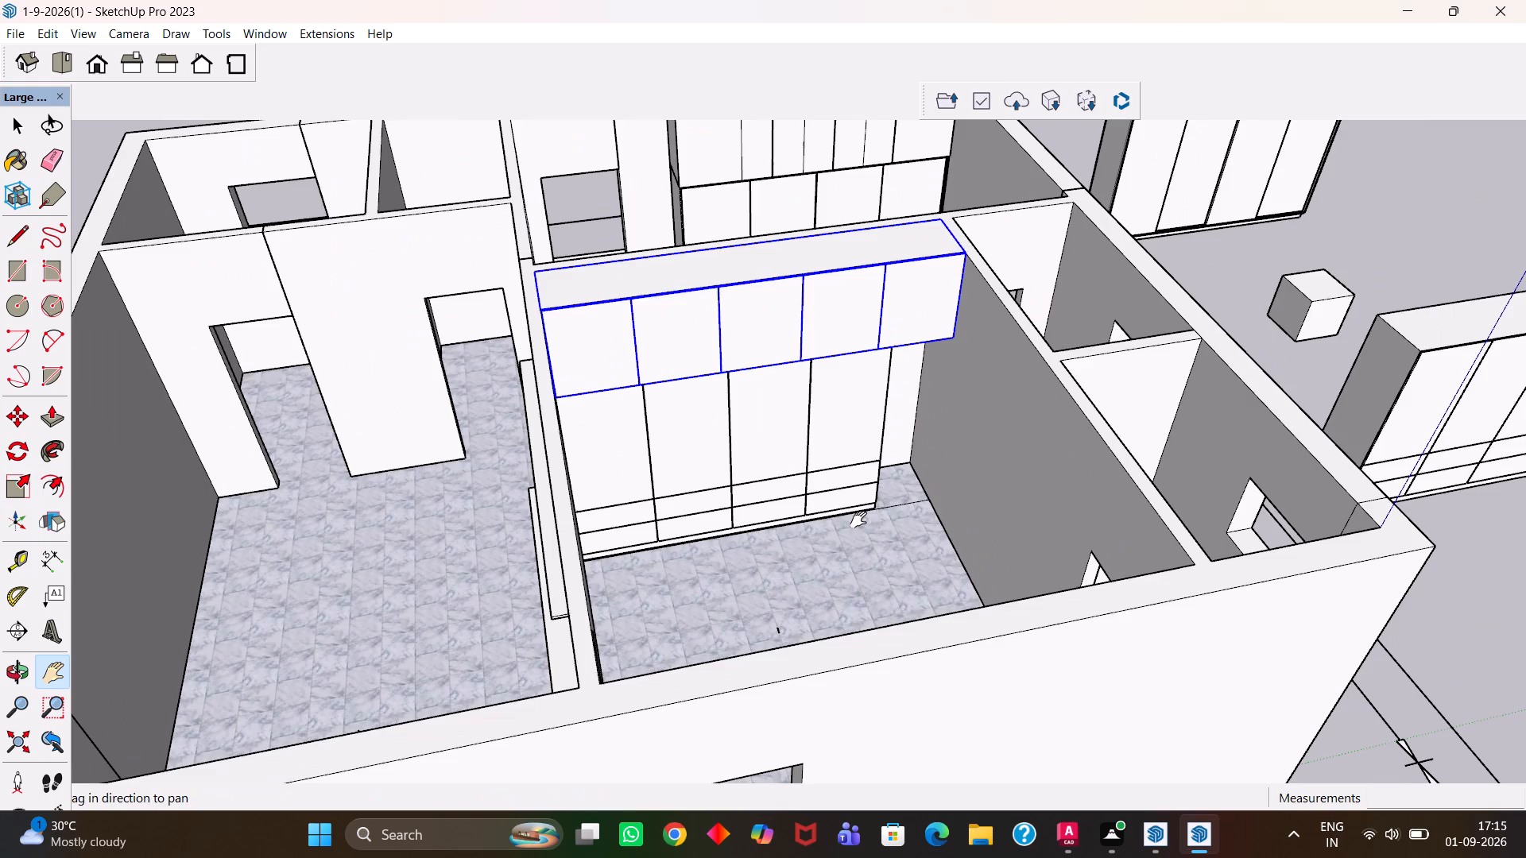
pyautogui.moveTo(887, 437); pyautogui.dragTo(710, 458, button='middle')
pyautogui.scroll(4, 711, 454)
pyautogui.scroll(12, 606, 414)
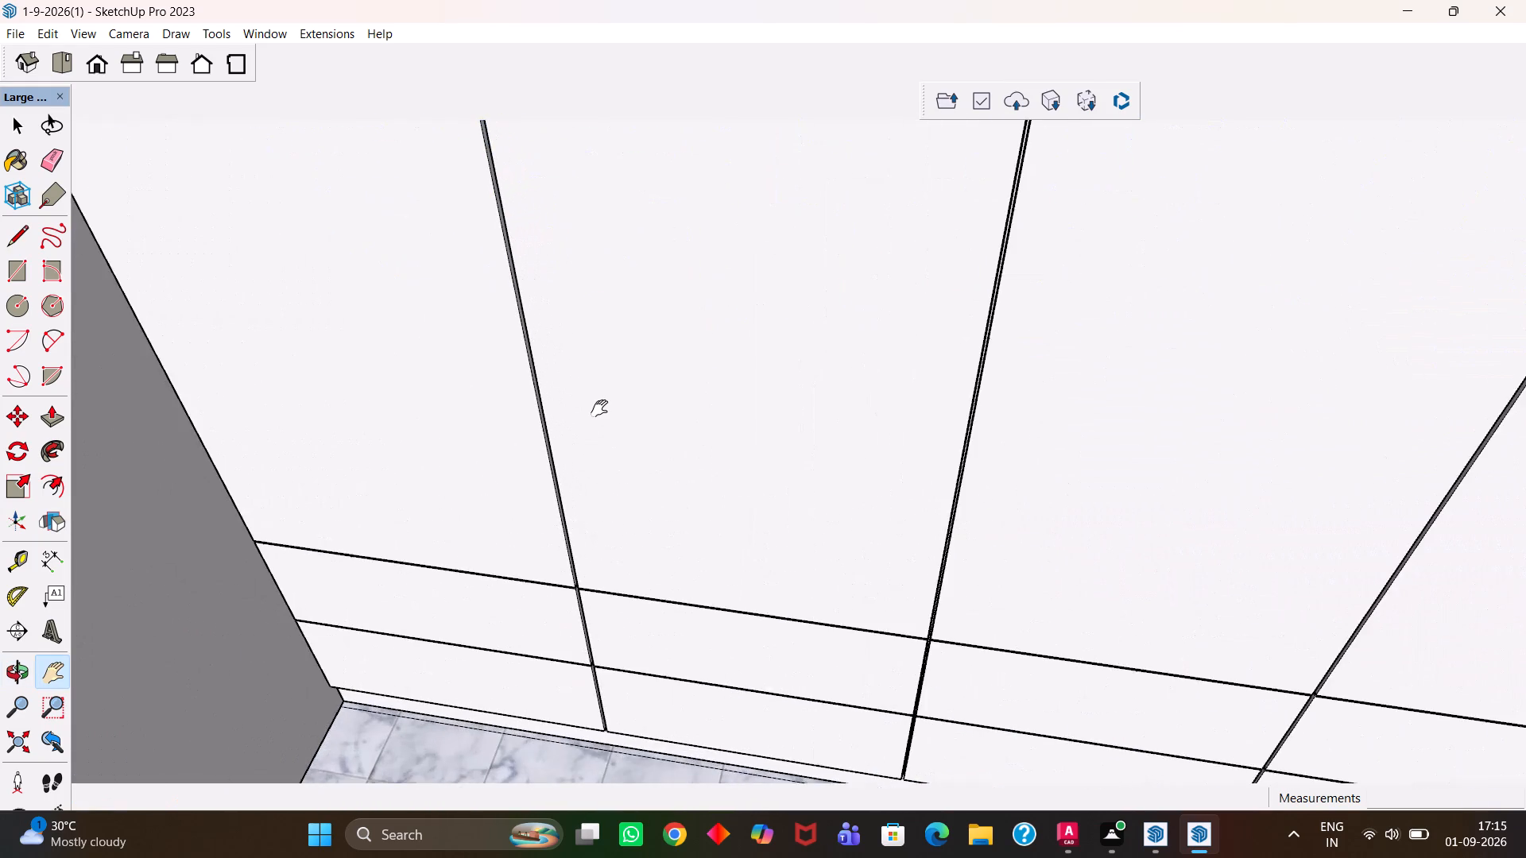
pyautogui.scroll(-8, 599, 408)
pyautogui.moveTo(587, 429); pyautogui.dragTo(703, 357, button='middle')
pyautogui.scroll(1, 621, 414)
pyautogui.press('h')
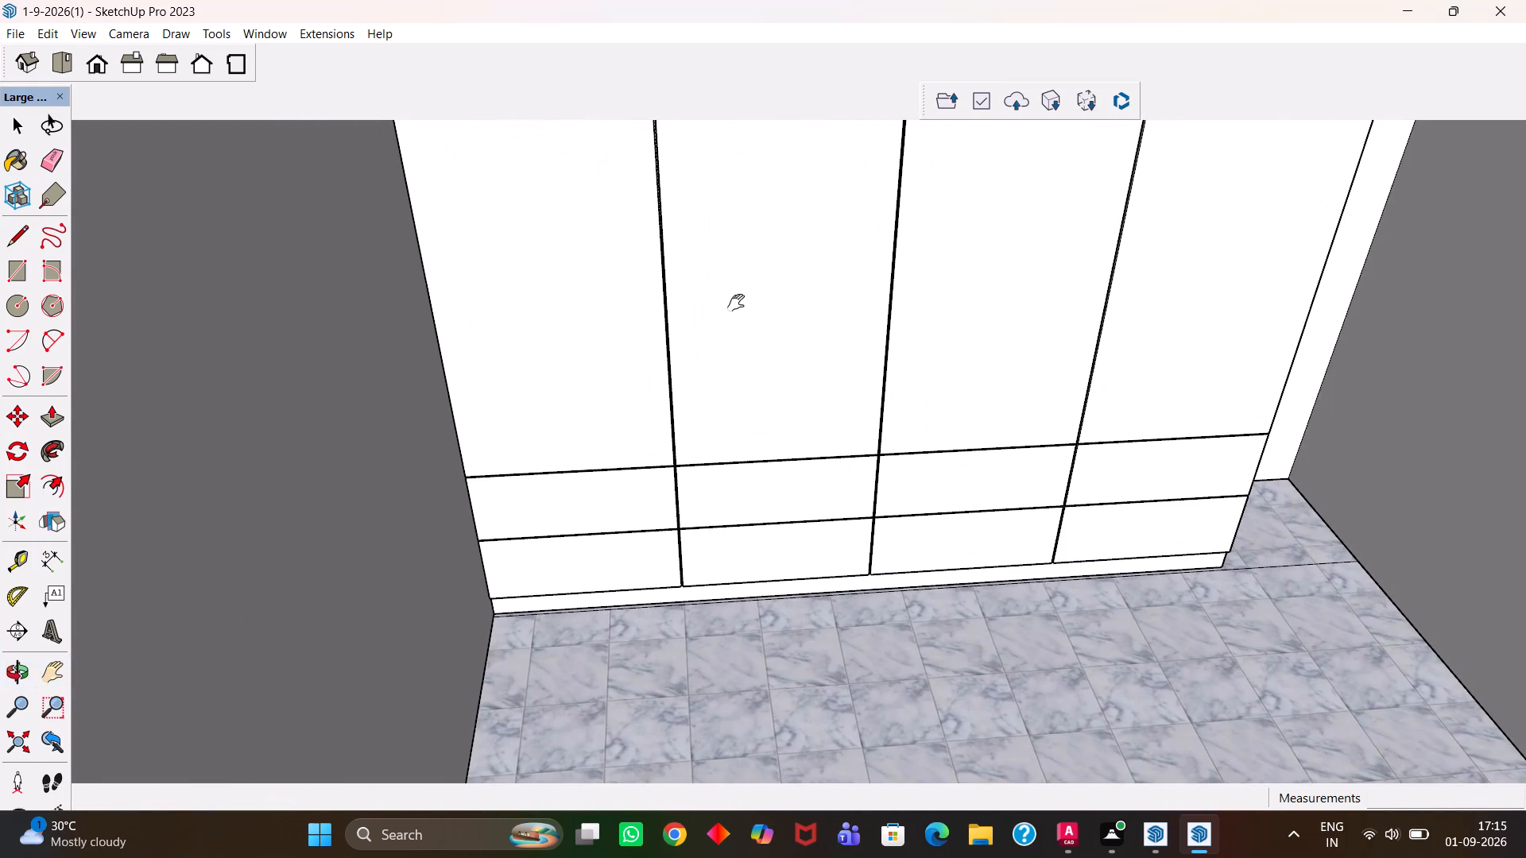
pyautogui.moveTo(736, 296); pyautogui.dragTo(712, 548)
pyautogui.moveTo(716, 464); pyautogui.dragTo(715, 623)
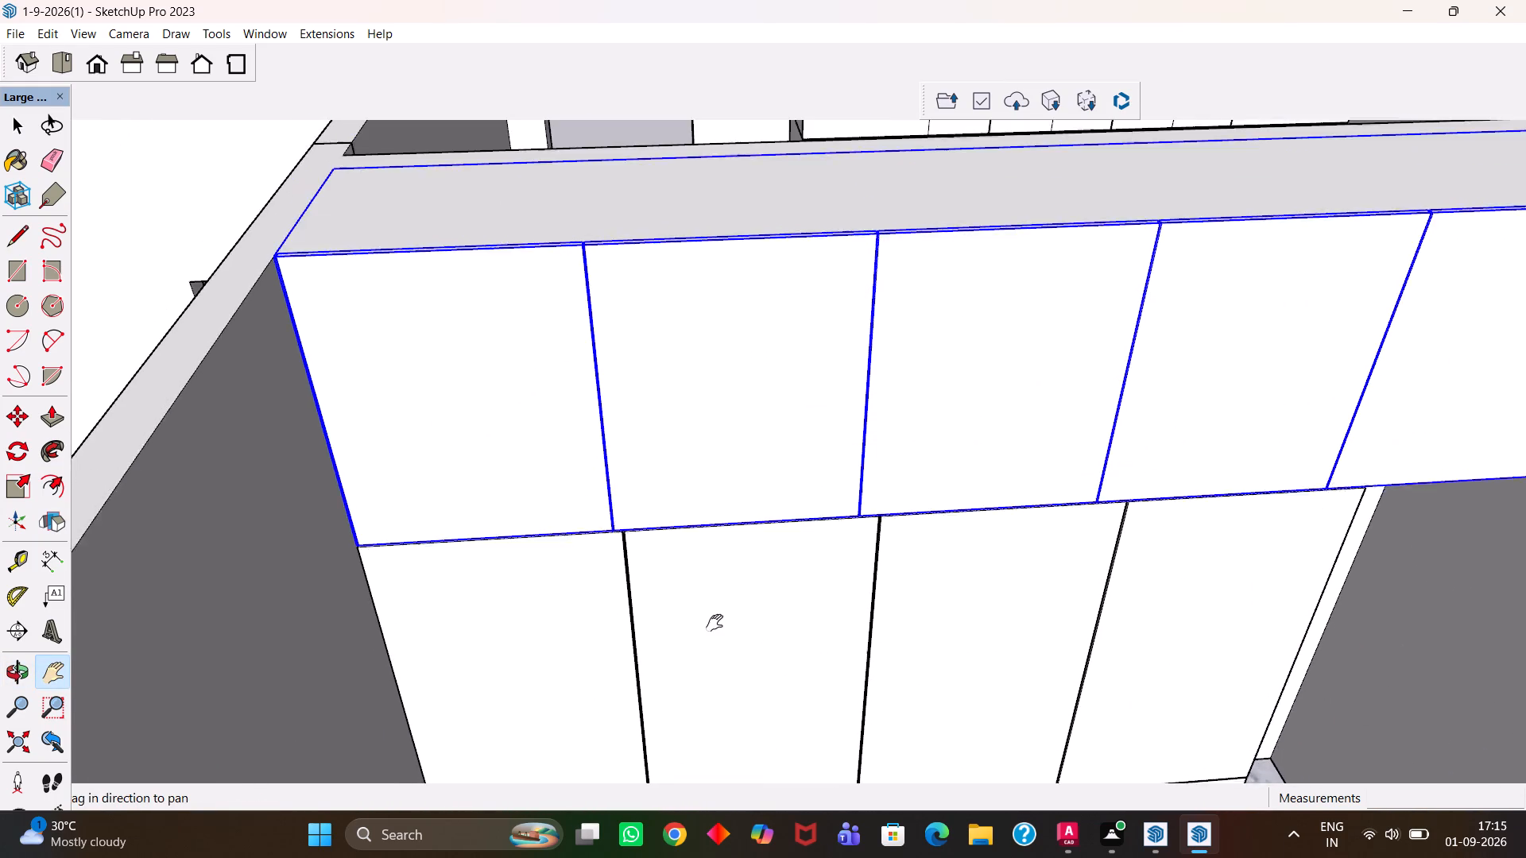
pyautogui.moveTo(715, 623); pyautogui.dragTo(714, 625)
pyautogui.moveTo(723, 617); pyautogui.dragTo(602, 260, button='middle')
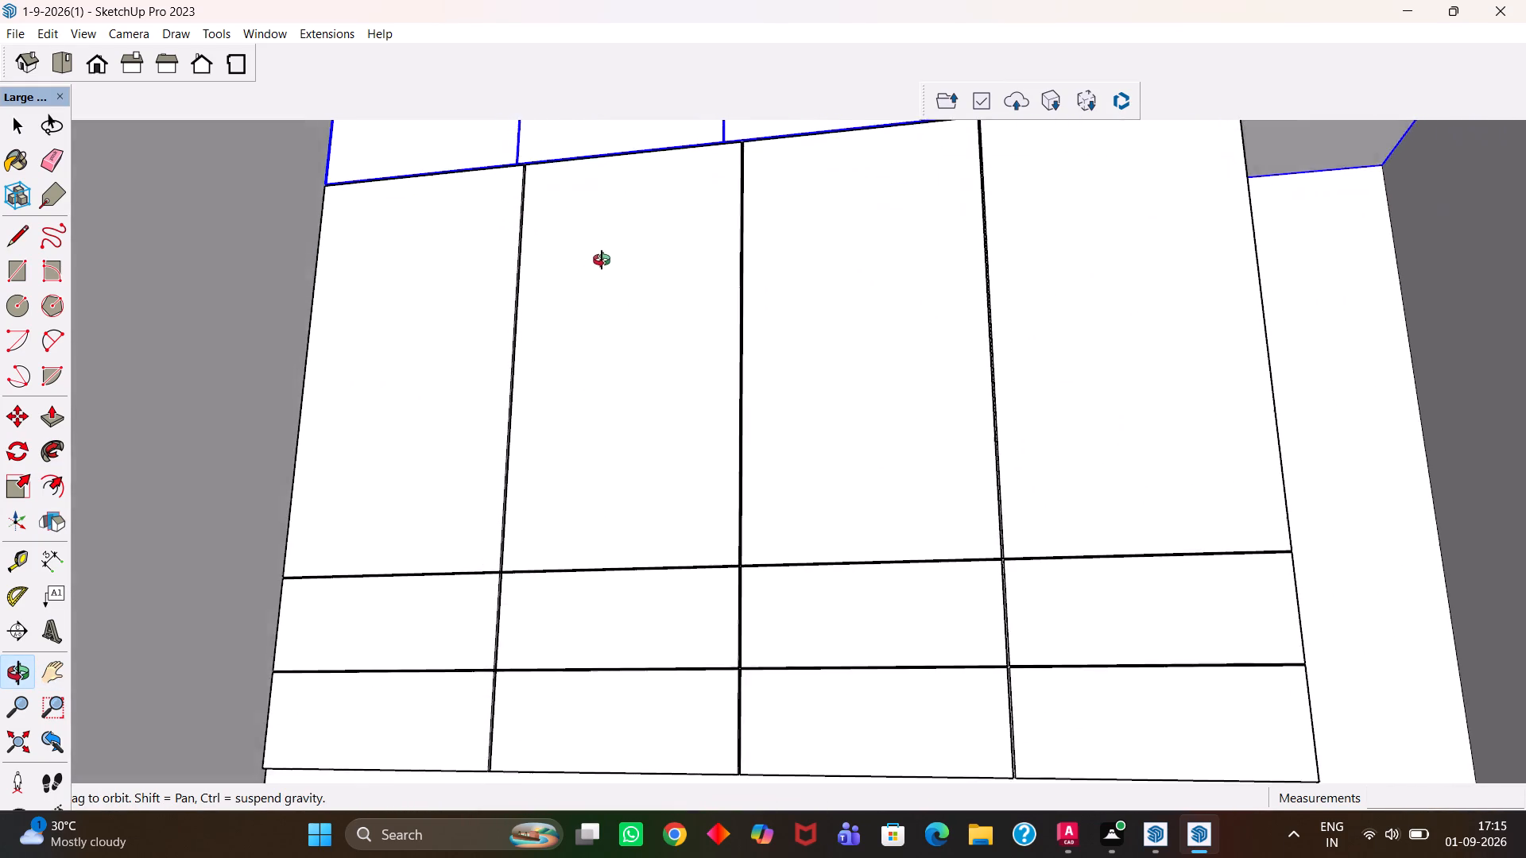
pyautogui.moveTo(602, 260); pyautogui.dragTo(715, 678, button='middle')
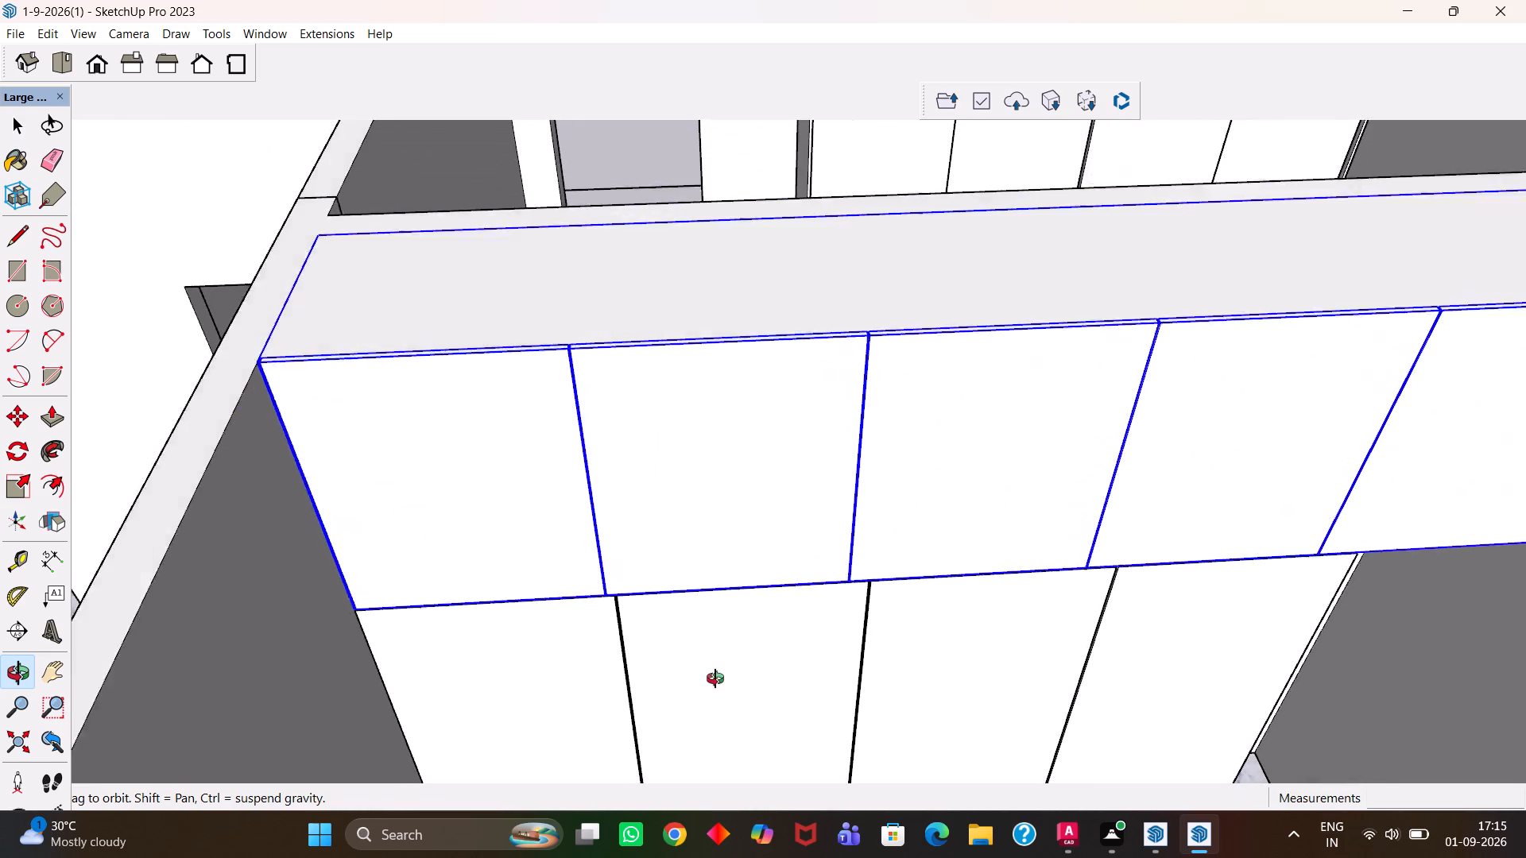
pyautogui.moveTo(715, 678); pyautogui.dragTo(715, 686, button='middle')
pyautogui.scroll(1, 723, 659)
pyautogui.press('h')
pyautogui.scroll(-6, 725, 645)
pyautogui.scroll(1, 773, 570)
pyautogui.moveTo(773, 570); pyautogui.dragTo(767, 733, button='middle')
pyautogui.moveTo(952, 711); pyautogui.dragTo(758, 474)
pyautogui.moveTo(904, 586); pyautogui.dragTo(878, 559)
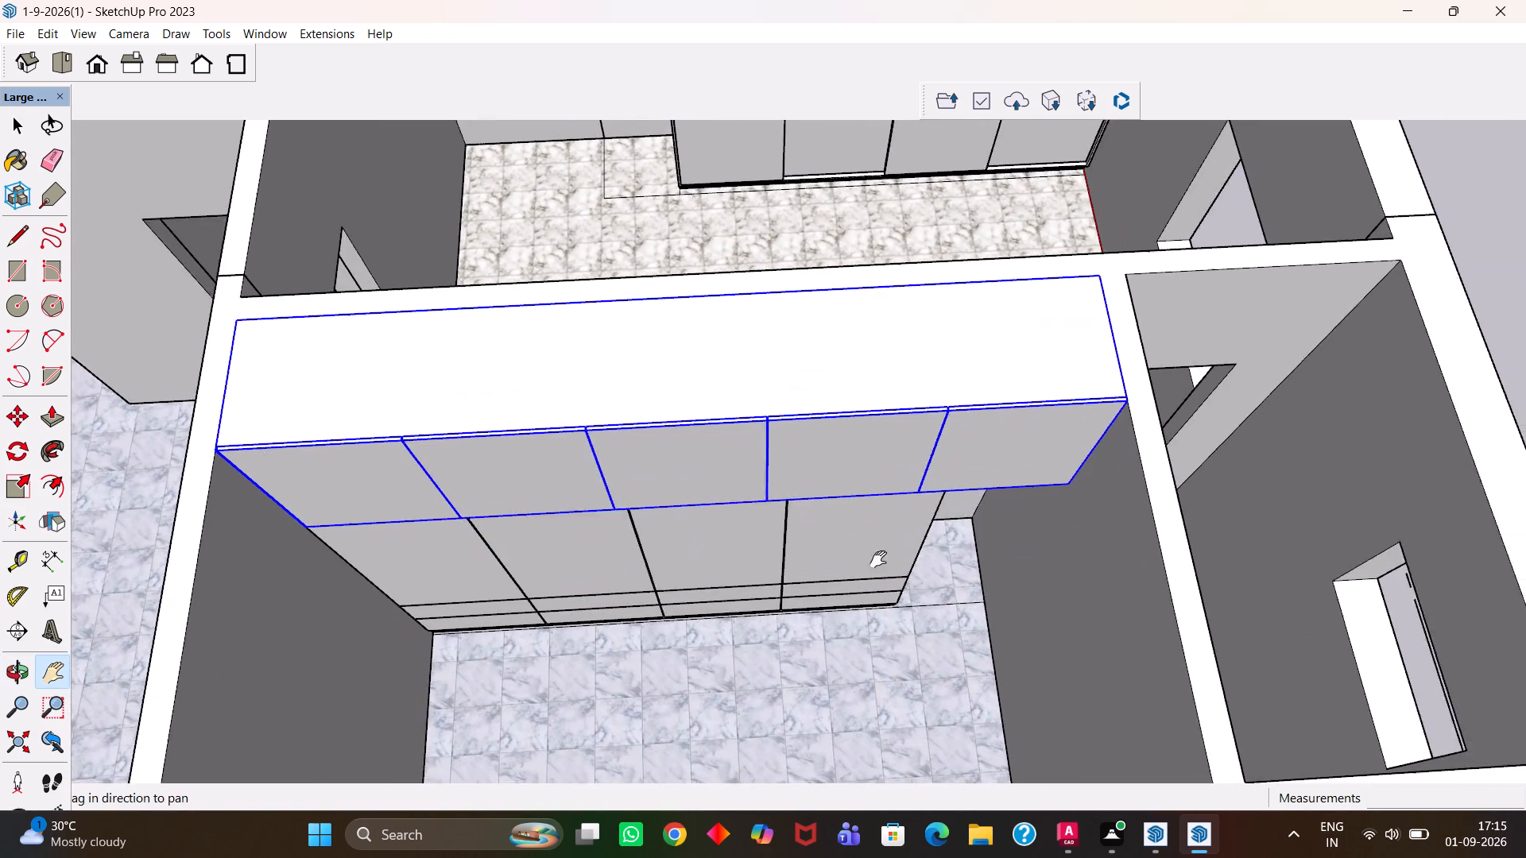
pyautogui.moveTo(878, 559); pyautogui.dragTo(660, 441)
pyautogui.moveTo(821, 531); pyautogui.dragTo(722, 528, button='middle')
pyautogui.scroll(9, 738, 531)
pyautogui.scroll(-6, 695, 446)
pyautogui.moveTo(685, 465); pyautogui.dragTo(733, 490, button='middle')
pyautogui.scroll(1, 691, 477)
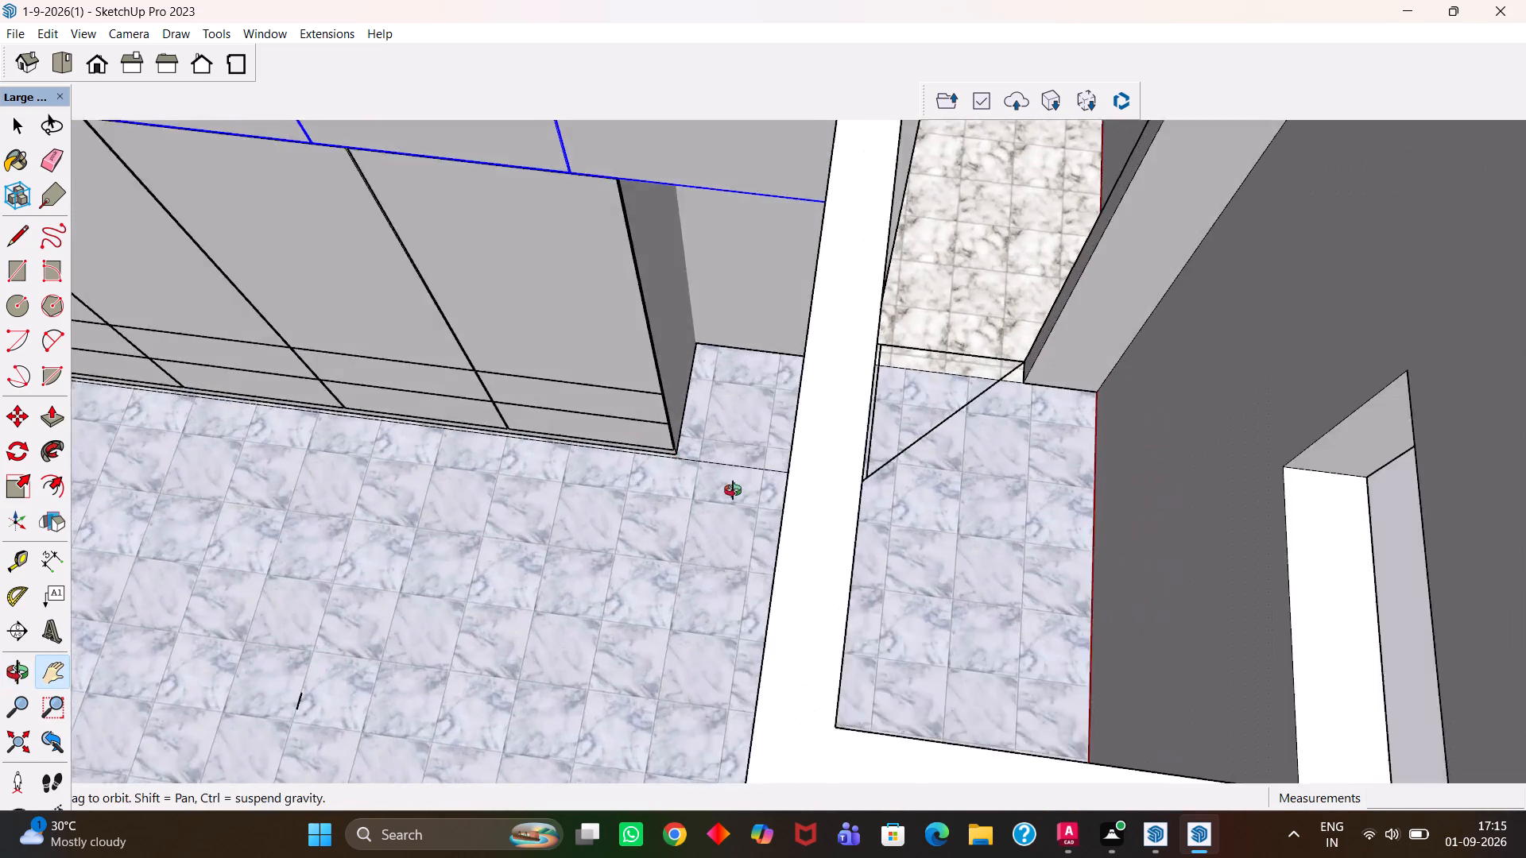
pyautogui.moveTo(733, 490); pyautogui.dragTo(766, 479, button='middle')
pyautogui.scroll(1, 747, 451)
pyautogui.moveTo(640, 411); pyautogui.dragTo(778, 523)
pyautogui.moveTo(775, 512); pyautogui.dragTo(765, 485, button='middle')
pyautogui.scroll(1, 775, 512)
pyautogui.scroll(4, 863, 579)
pyautogui.scroll(-3, 863, 579)
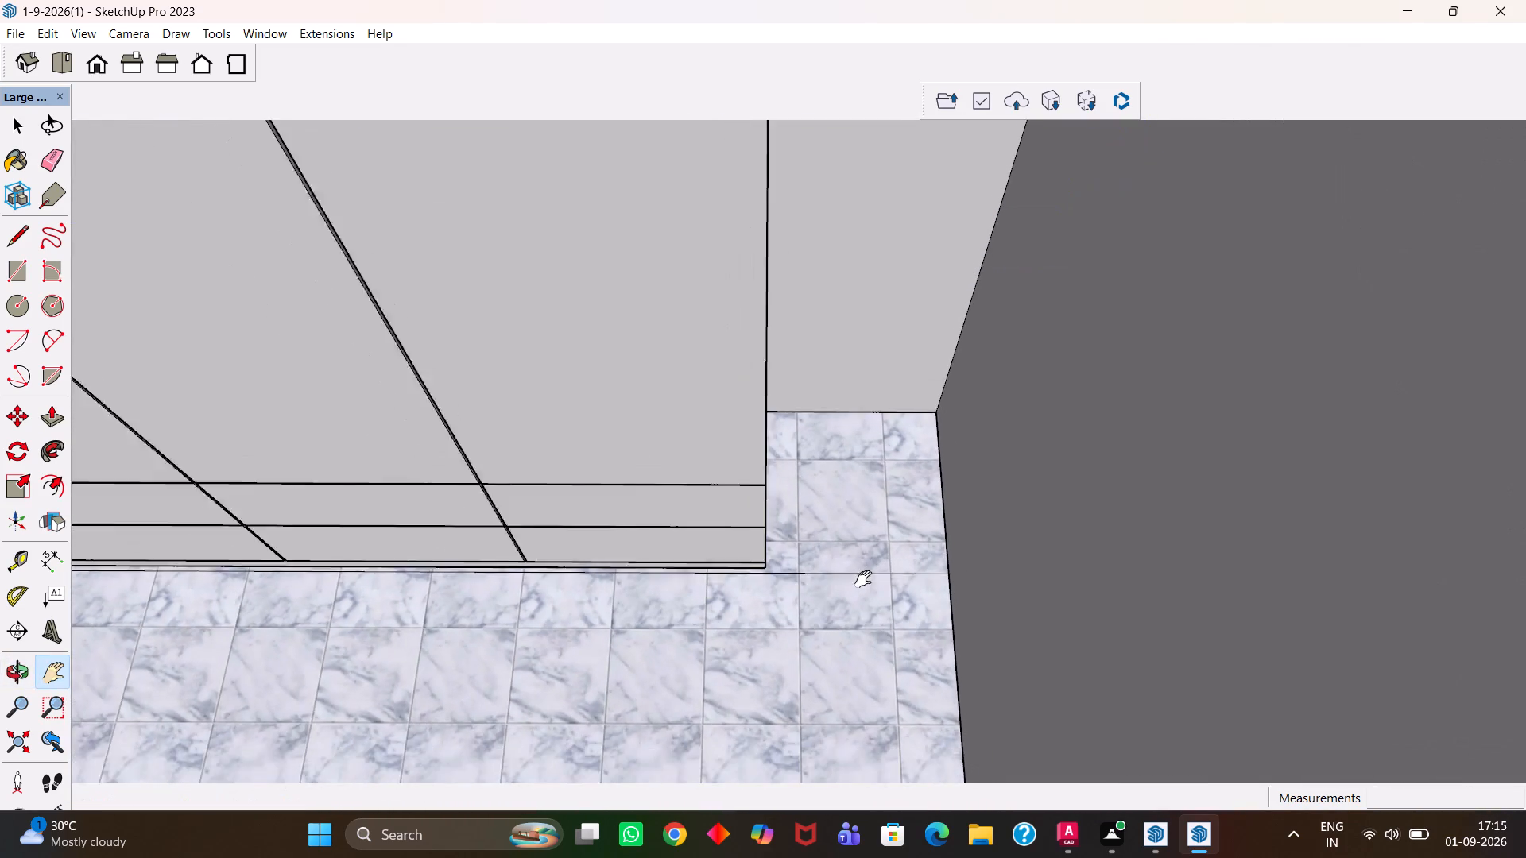
pyautogui.scroll(-2, 863, 579)
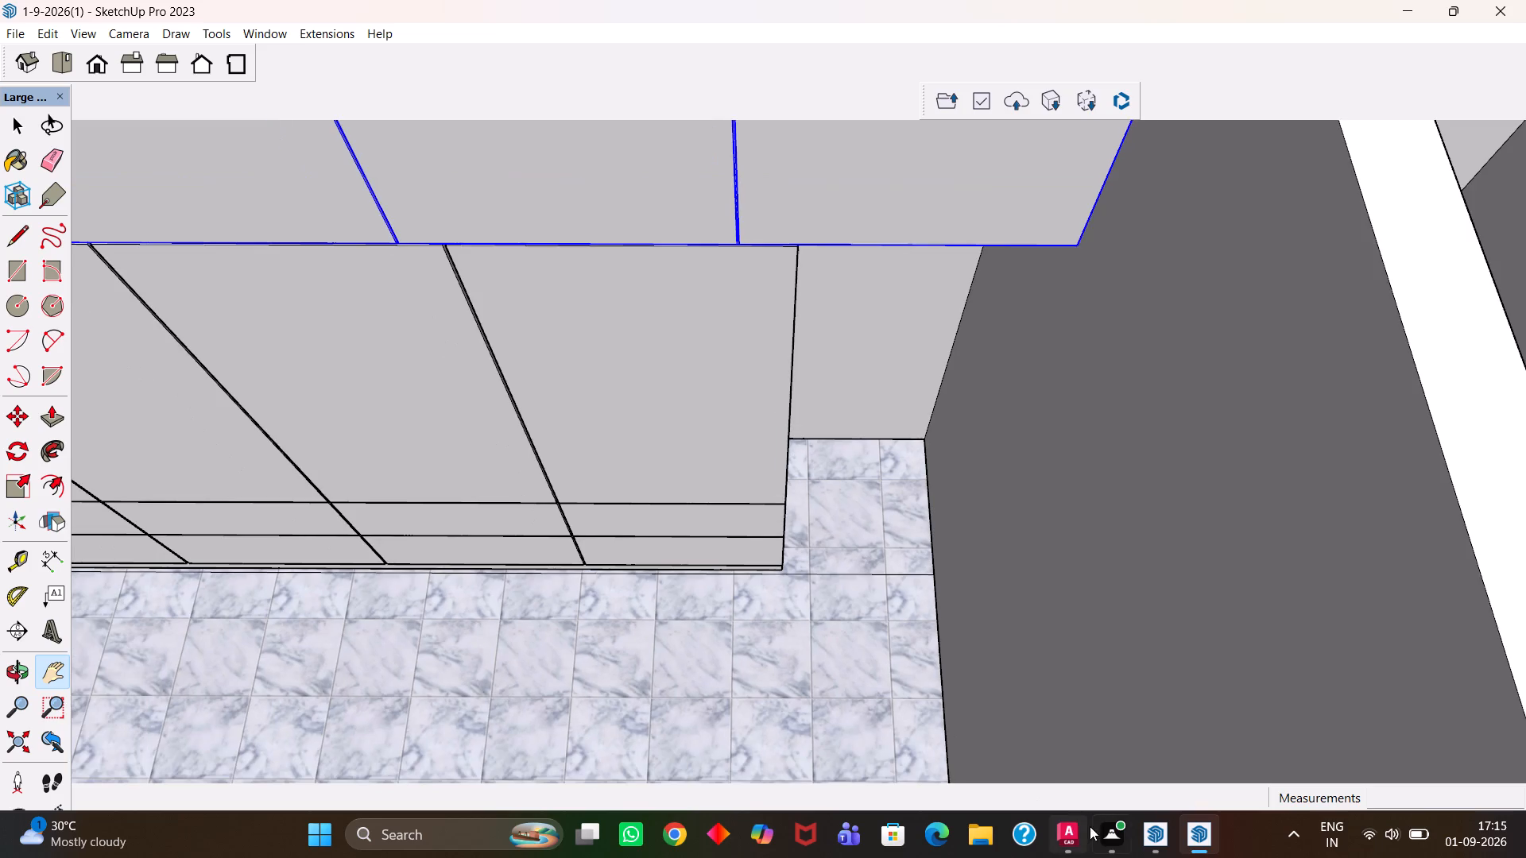
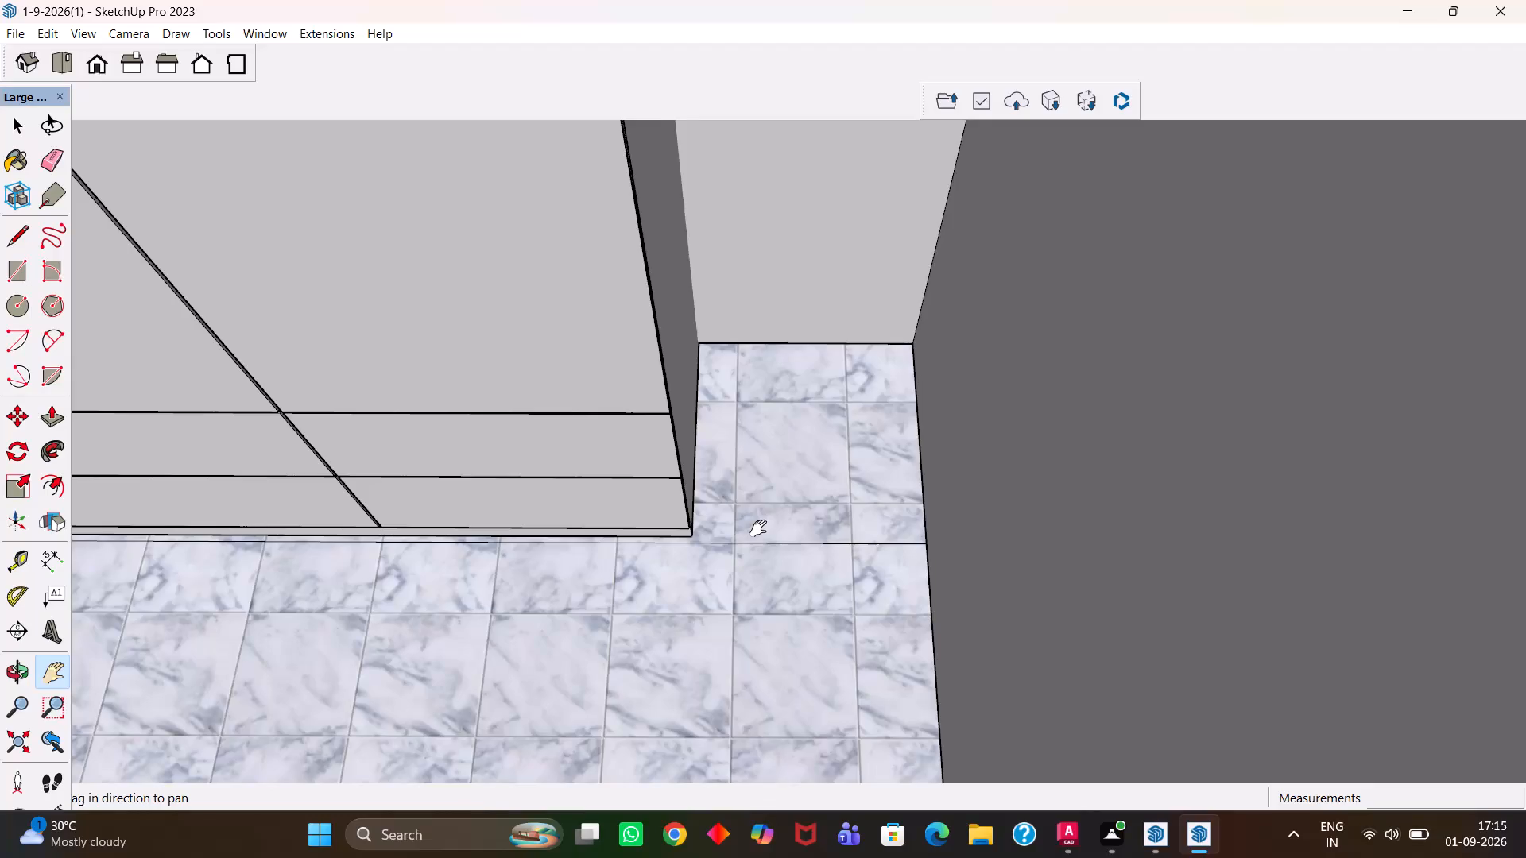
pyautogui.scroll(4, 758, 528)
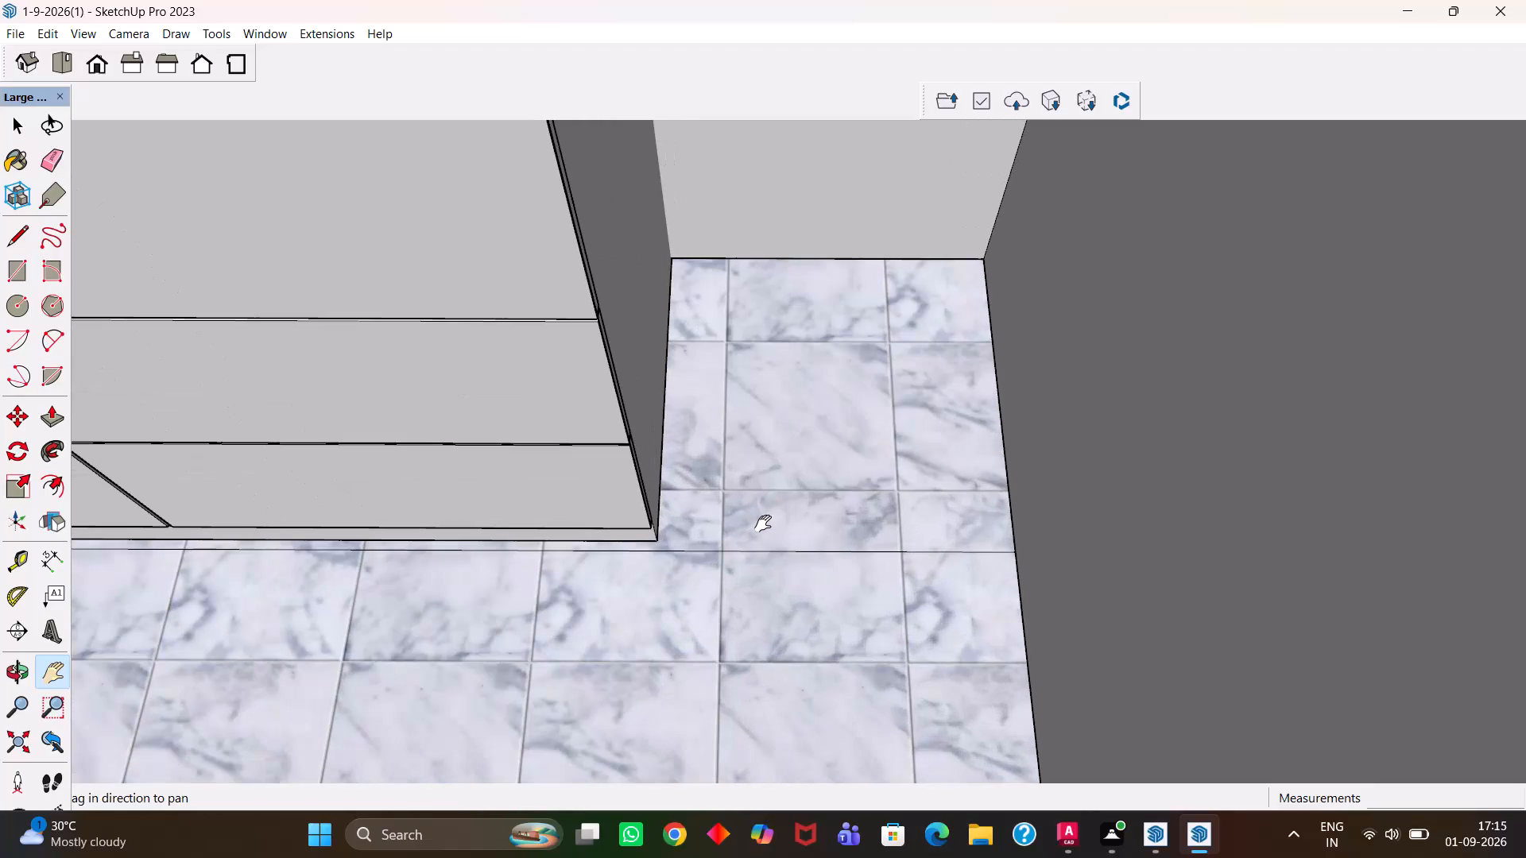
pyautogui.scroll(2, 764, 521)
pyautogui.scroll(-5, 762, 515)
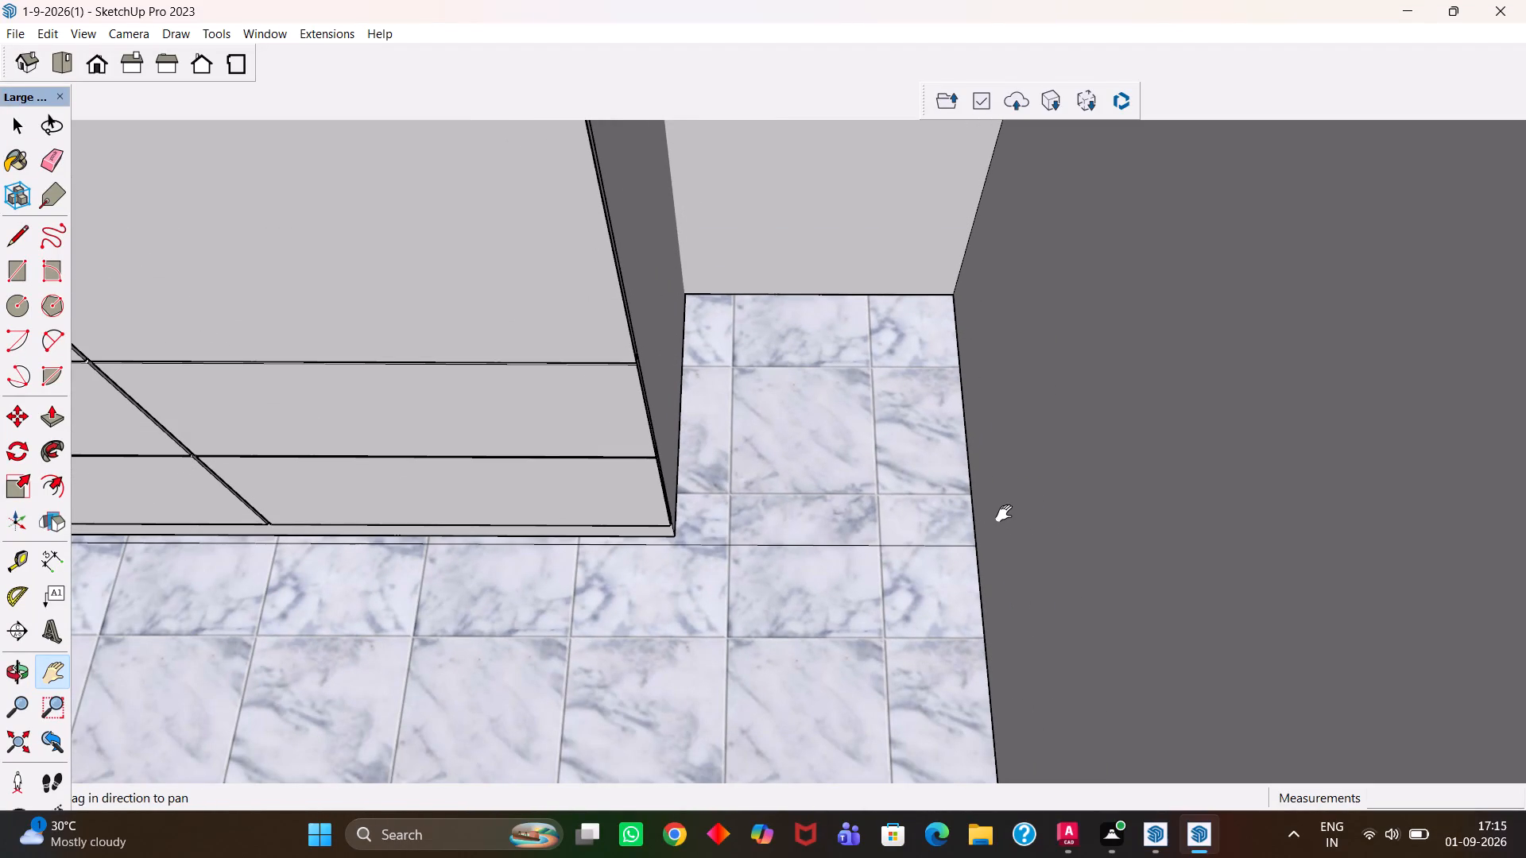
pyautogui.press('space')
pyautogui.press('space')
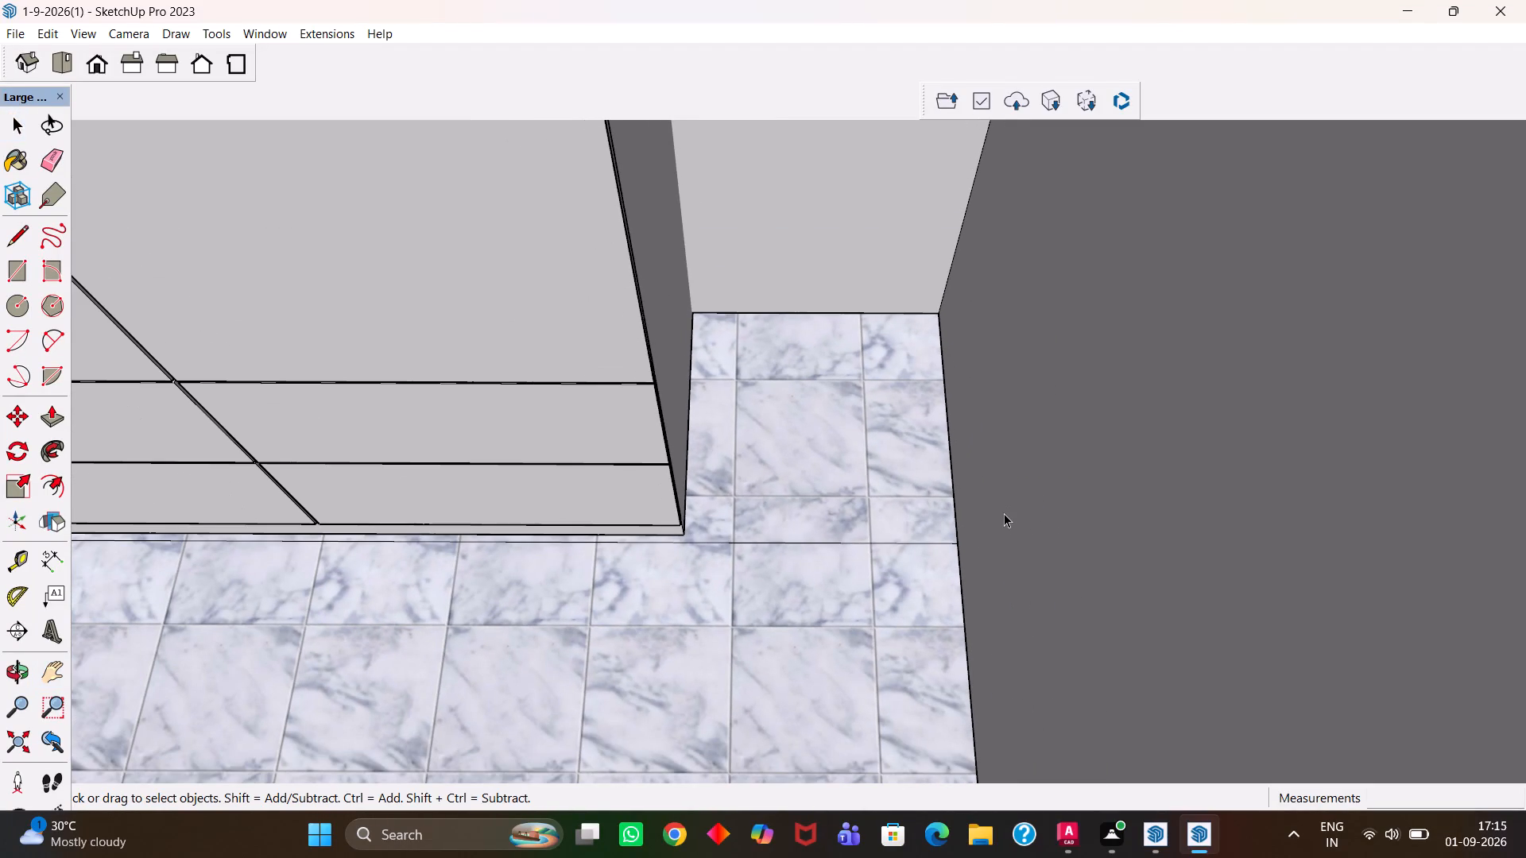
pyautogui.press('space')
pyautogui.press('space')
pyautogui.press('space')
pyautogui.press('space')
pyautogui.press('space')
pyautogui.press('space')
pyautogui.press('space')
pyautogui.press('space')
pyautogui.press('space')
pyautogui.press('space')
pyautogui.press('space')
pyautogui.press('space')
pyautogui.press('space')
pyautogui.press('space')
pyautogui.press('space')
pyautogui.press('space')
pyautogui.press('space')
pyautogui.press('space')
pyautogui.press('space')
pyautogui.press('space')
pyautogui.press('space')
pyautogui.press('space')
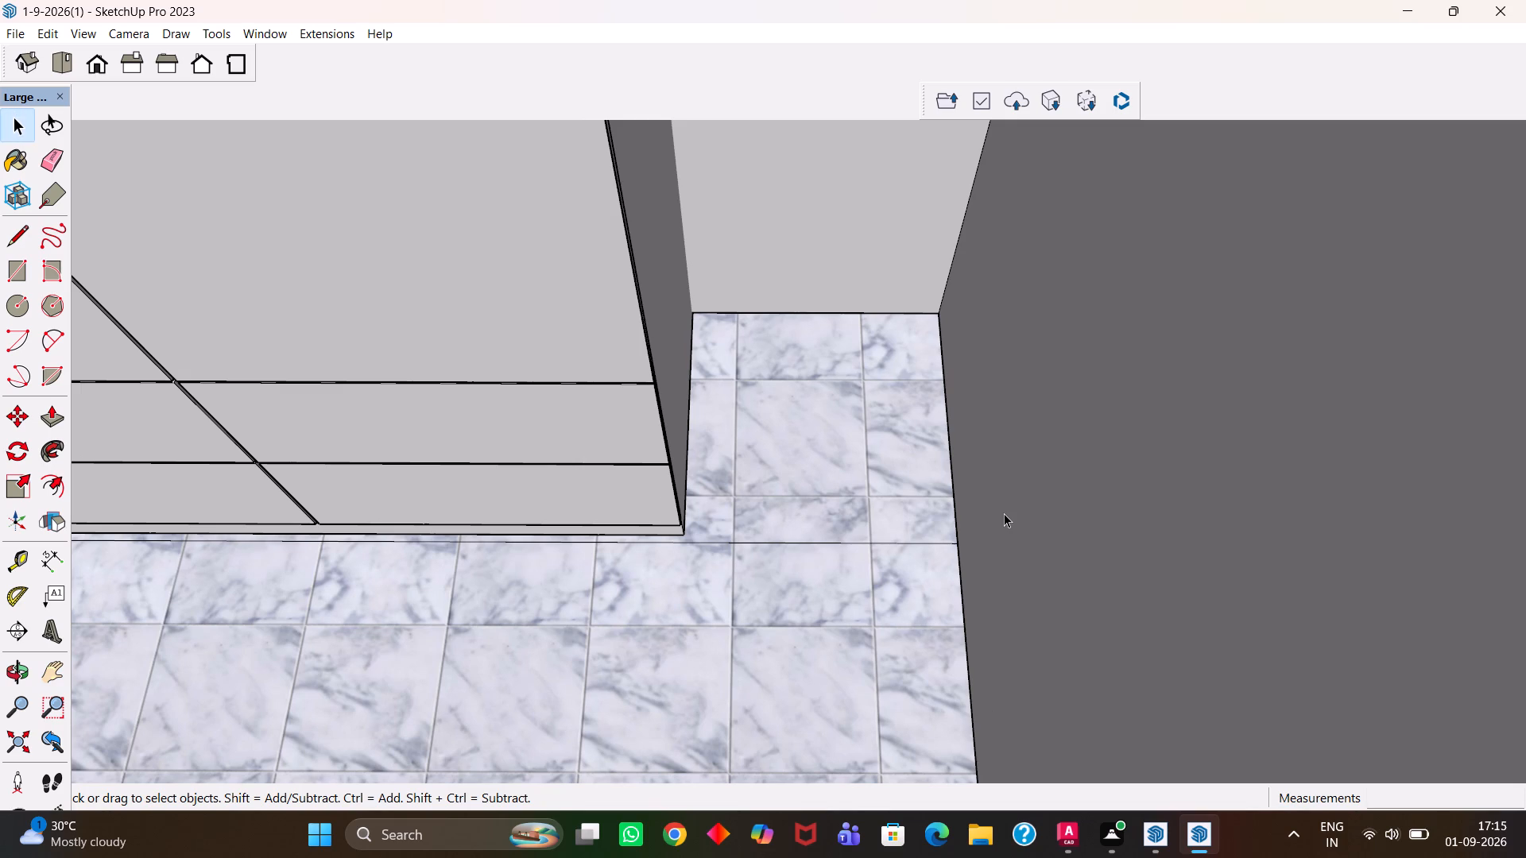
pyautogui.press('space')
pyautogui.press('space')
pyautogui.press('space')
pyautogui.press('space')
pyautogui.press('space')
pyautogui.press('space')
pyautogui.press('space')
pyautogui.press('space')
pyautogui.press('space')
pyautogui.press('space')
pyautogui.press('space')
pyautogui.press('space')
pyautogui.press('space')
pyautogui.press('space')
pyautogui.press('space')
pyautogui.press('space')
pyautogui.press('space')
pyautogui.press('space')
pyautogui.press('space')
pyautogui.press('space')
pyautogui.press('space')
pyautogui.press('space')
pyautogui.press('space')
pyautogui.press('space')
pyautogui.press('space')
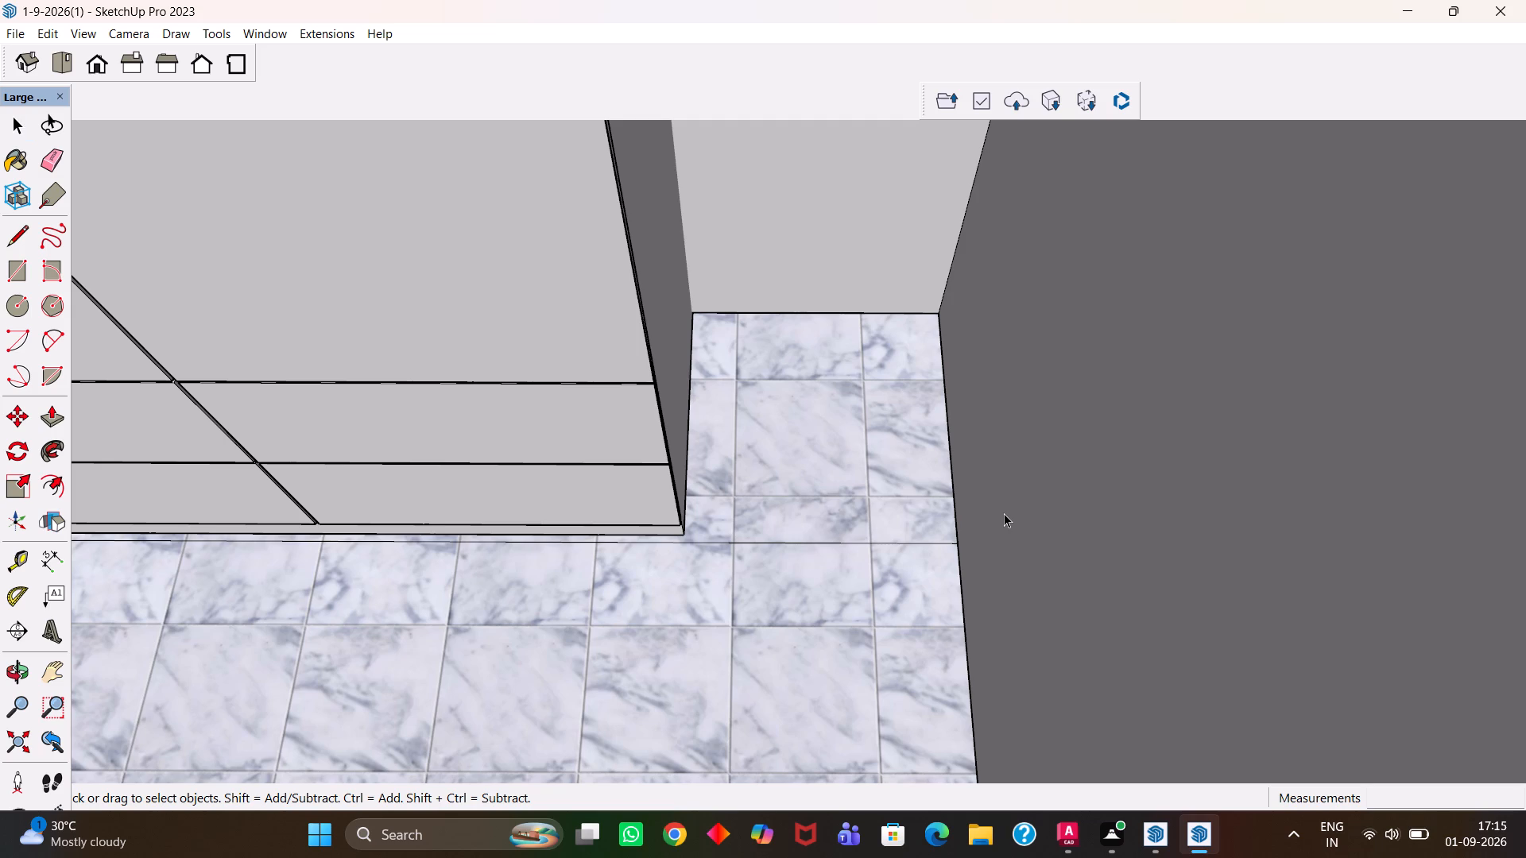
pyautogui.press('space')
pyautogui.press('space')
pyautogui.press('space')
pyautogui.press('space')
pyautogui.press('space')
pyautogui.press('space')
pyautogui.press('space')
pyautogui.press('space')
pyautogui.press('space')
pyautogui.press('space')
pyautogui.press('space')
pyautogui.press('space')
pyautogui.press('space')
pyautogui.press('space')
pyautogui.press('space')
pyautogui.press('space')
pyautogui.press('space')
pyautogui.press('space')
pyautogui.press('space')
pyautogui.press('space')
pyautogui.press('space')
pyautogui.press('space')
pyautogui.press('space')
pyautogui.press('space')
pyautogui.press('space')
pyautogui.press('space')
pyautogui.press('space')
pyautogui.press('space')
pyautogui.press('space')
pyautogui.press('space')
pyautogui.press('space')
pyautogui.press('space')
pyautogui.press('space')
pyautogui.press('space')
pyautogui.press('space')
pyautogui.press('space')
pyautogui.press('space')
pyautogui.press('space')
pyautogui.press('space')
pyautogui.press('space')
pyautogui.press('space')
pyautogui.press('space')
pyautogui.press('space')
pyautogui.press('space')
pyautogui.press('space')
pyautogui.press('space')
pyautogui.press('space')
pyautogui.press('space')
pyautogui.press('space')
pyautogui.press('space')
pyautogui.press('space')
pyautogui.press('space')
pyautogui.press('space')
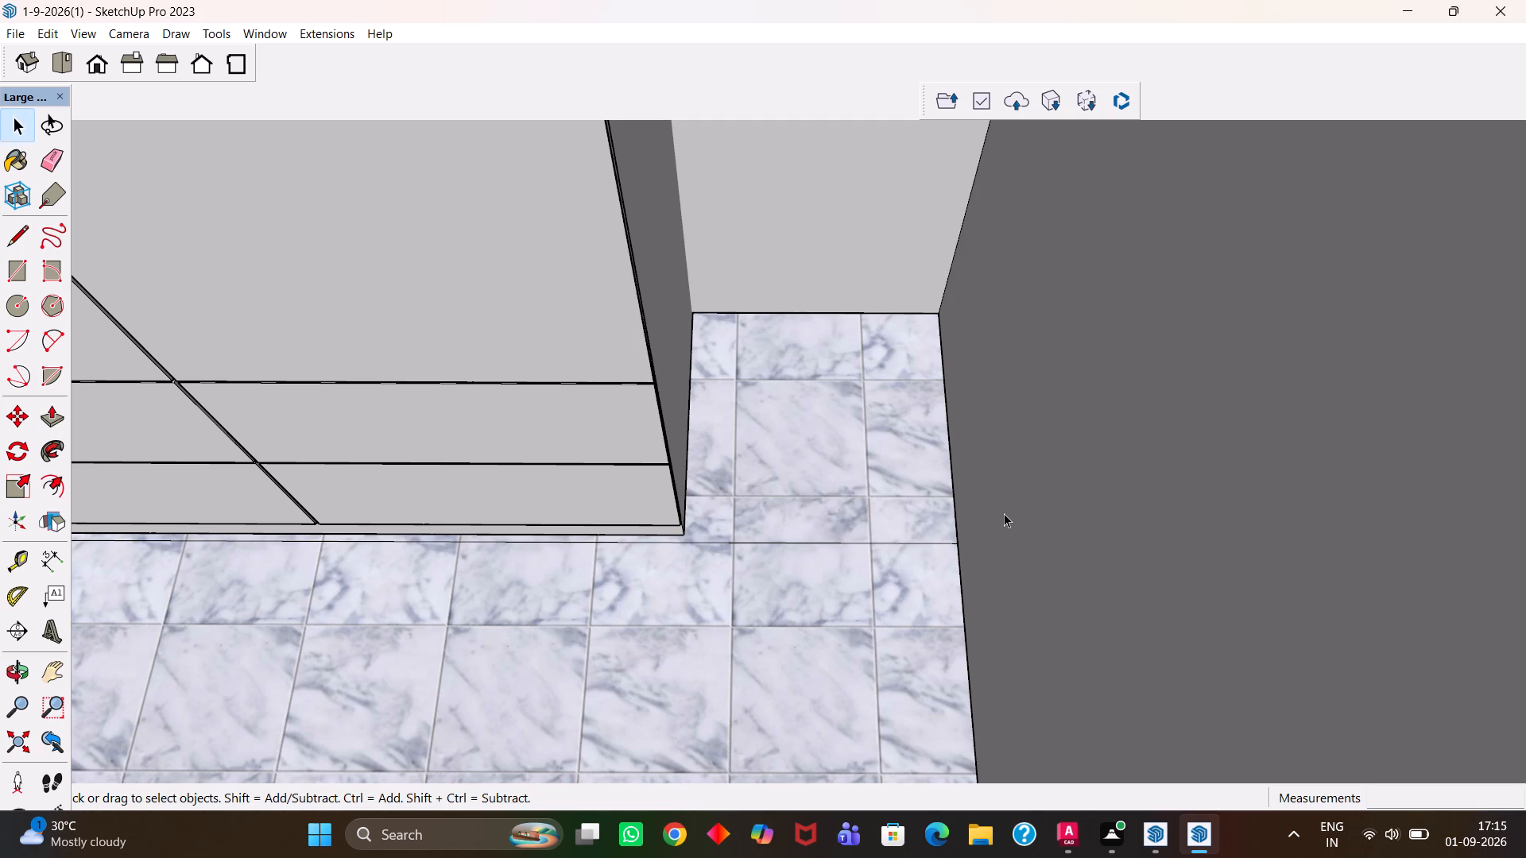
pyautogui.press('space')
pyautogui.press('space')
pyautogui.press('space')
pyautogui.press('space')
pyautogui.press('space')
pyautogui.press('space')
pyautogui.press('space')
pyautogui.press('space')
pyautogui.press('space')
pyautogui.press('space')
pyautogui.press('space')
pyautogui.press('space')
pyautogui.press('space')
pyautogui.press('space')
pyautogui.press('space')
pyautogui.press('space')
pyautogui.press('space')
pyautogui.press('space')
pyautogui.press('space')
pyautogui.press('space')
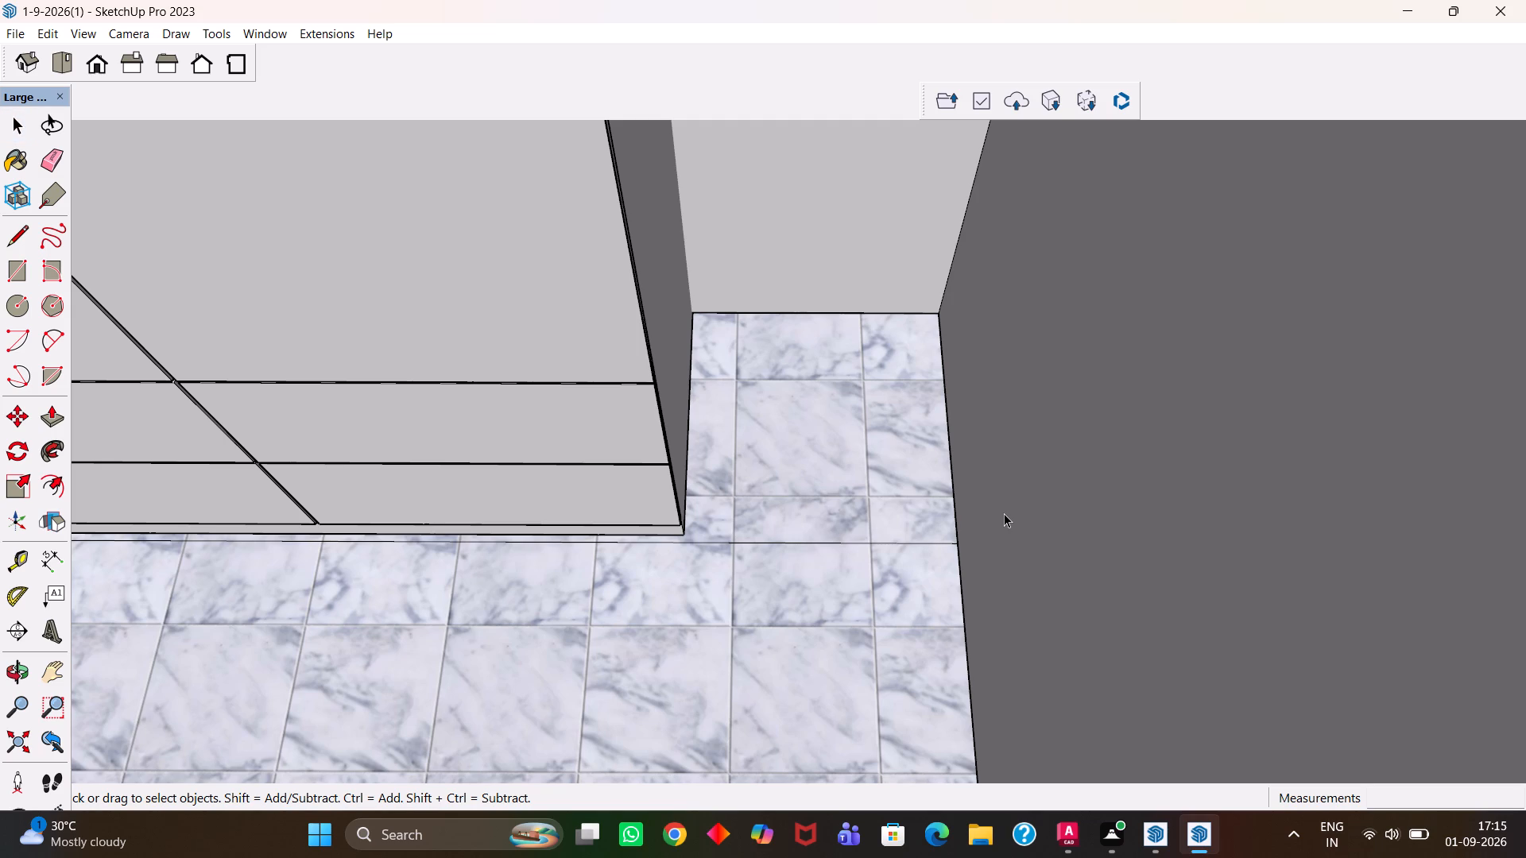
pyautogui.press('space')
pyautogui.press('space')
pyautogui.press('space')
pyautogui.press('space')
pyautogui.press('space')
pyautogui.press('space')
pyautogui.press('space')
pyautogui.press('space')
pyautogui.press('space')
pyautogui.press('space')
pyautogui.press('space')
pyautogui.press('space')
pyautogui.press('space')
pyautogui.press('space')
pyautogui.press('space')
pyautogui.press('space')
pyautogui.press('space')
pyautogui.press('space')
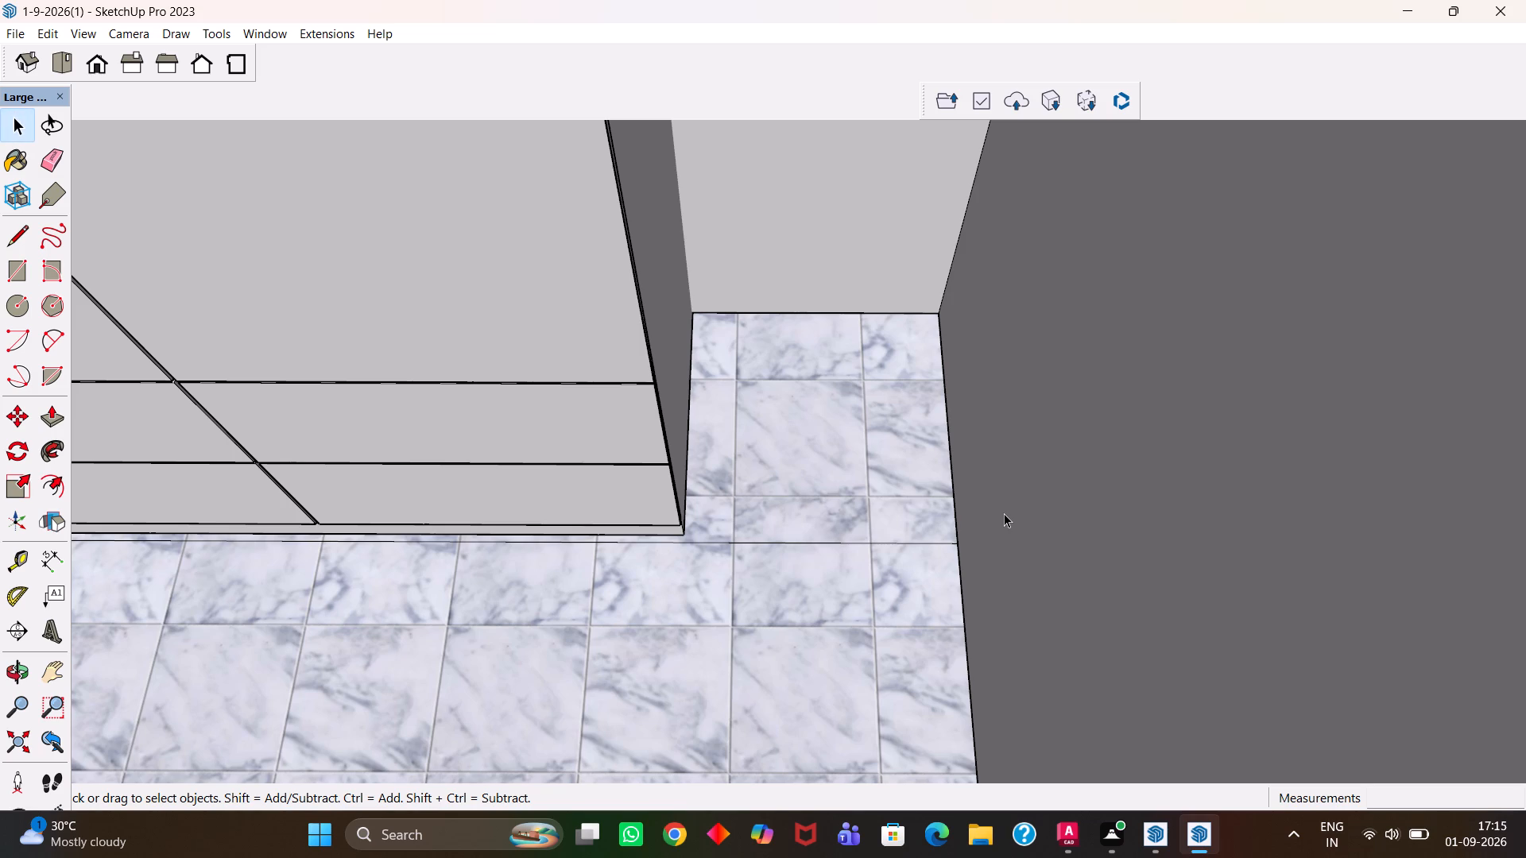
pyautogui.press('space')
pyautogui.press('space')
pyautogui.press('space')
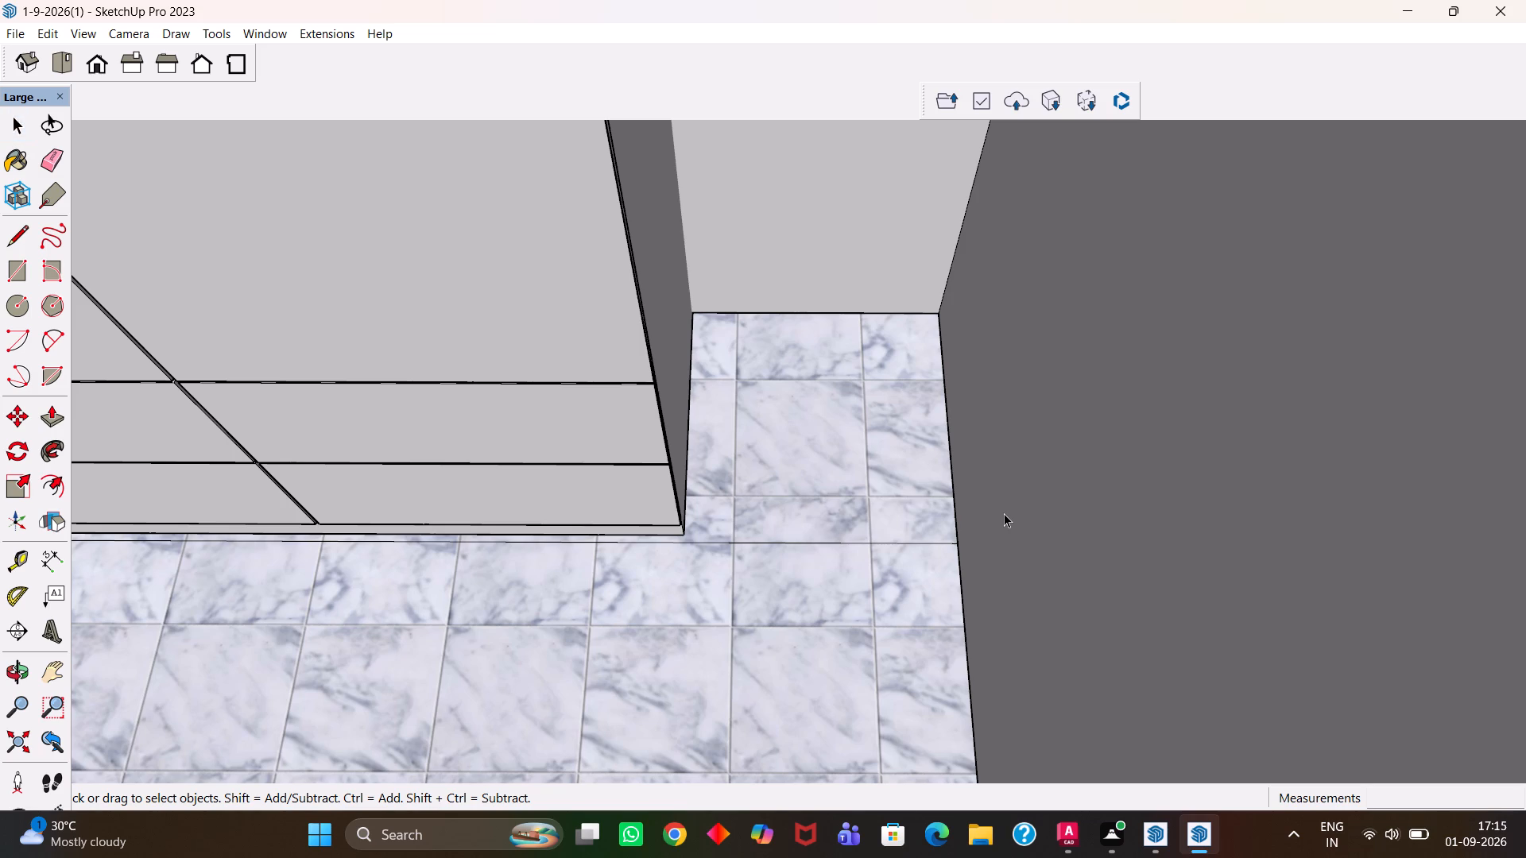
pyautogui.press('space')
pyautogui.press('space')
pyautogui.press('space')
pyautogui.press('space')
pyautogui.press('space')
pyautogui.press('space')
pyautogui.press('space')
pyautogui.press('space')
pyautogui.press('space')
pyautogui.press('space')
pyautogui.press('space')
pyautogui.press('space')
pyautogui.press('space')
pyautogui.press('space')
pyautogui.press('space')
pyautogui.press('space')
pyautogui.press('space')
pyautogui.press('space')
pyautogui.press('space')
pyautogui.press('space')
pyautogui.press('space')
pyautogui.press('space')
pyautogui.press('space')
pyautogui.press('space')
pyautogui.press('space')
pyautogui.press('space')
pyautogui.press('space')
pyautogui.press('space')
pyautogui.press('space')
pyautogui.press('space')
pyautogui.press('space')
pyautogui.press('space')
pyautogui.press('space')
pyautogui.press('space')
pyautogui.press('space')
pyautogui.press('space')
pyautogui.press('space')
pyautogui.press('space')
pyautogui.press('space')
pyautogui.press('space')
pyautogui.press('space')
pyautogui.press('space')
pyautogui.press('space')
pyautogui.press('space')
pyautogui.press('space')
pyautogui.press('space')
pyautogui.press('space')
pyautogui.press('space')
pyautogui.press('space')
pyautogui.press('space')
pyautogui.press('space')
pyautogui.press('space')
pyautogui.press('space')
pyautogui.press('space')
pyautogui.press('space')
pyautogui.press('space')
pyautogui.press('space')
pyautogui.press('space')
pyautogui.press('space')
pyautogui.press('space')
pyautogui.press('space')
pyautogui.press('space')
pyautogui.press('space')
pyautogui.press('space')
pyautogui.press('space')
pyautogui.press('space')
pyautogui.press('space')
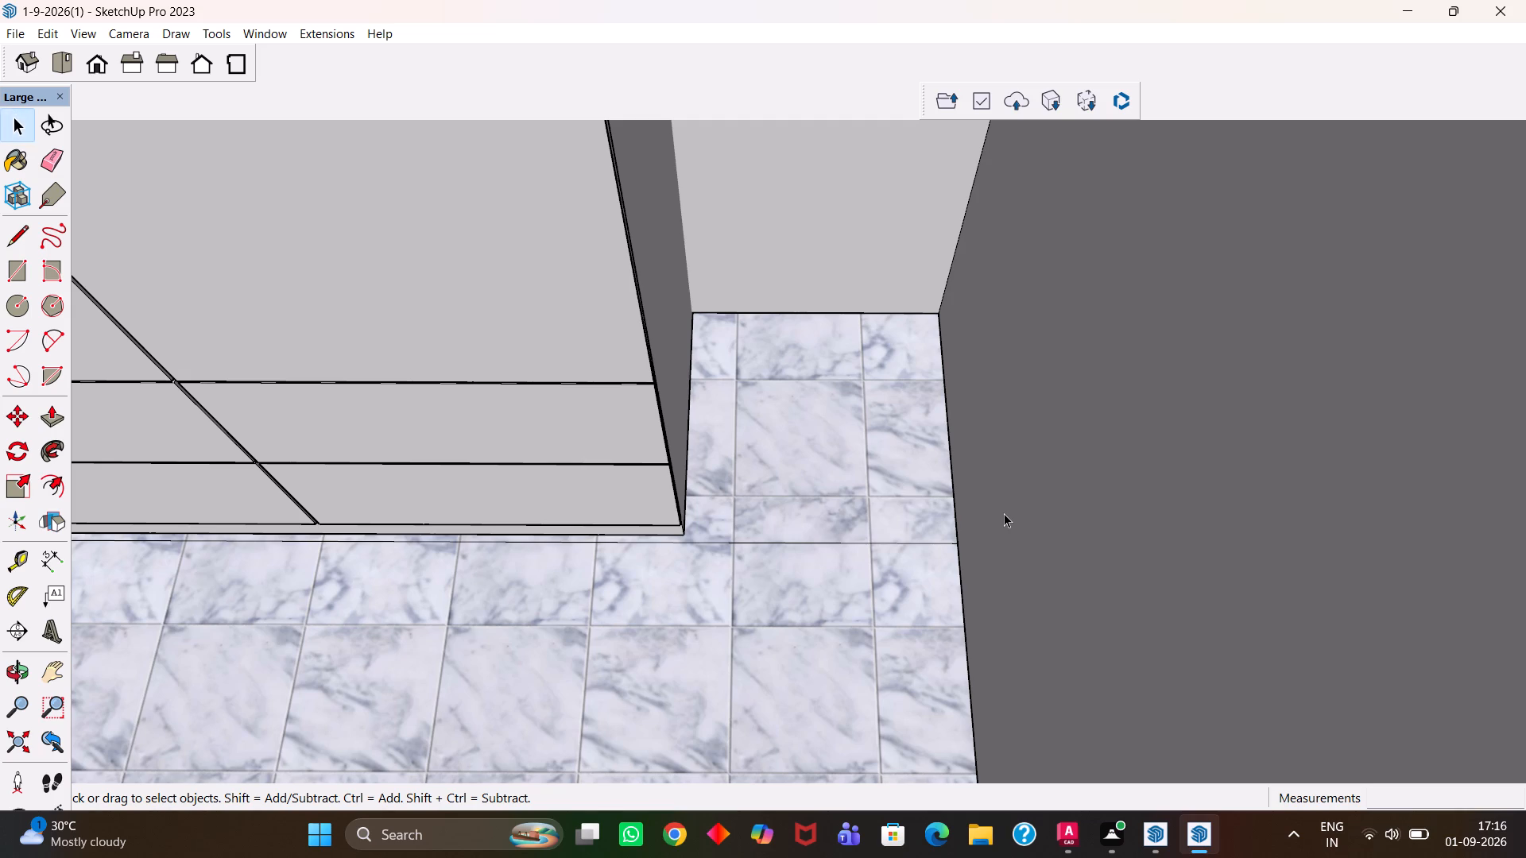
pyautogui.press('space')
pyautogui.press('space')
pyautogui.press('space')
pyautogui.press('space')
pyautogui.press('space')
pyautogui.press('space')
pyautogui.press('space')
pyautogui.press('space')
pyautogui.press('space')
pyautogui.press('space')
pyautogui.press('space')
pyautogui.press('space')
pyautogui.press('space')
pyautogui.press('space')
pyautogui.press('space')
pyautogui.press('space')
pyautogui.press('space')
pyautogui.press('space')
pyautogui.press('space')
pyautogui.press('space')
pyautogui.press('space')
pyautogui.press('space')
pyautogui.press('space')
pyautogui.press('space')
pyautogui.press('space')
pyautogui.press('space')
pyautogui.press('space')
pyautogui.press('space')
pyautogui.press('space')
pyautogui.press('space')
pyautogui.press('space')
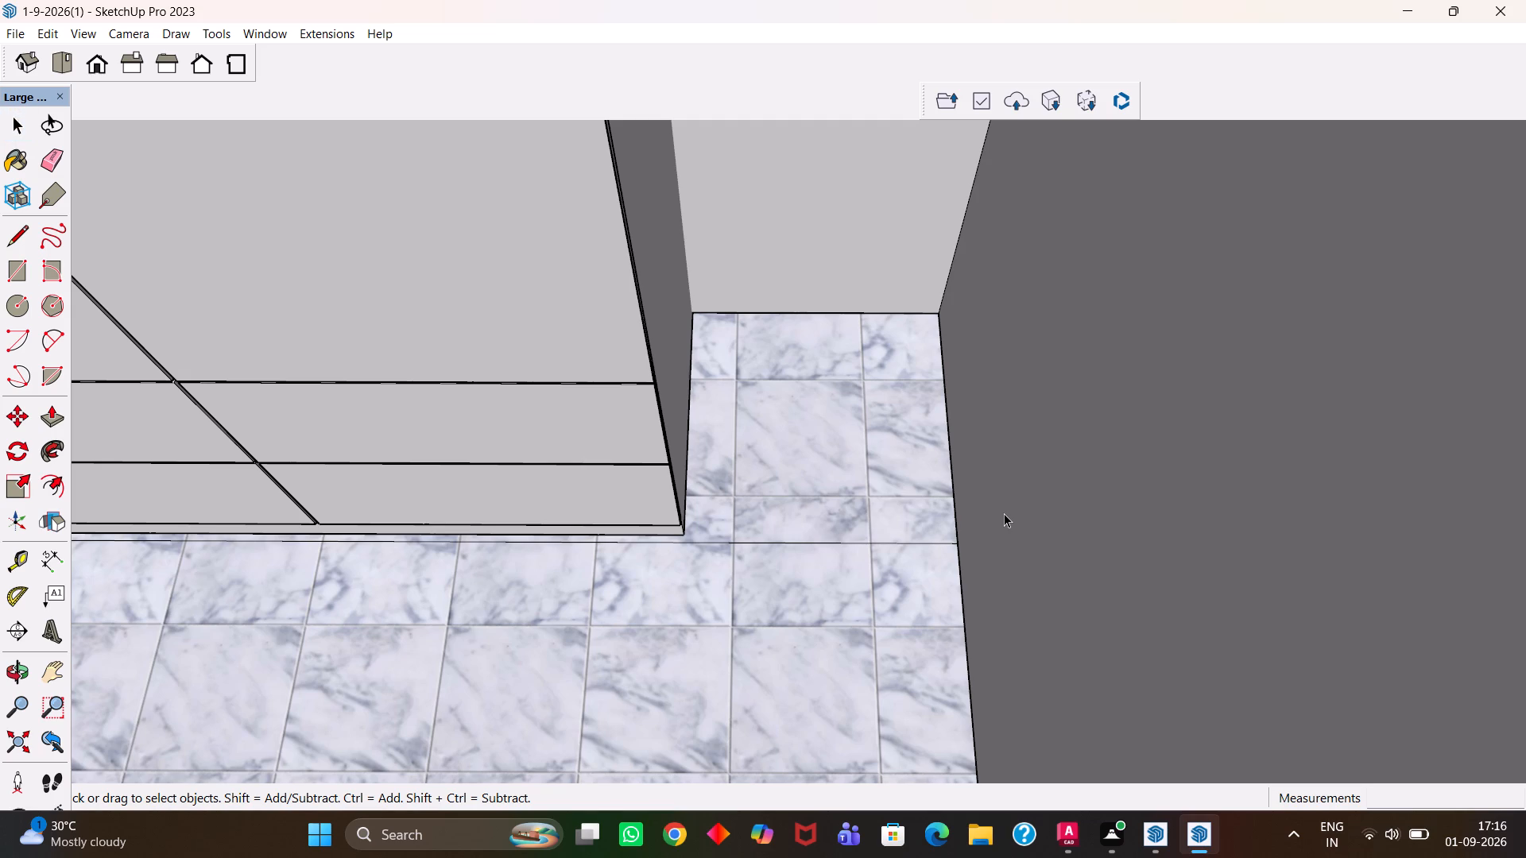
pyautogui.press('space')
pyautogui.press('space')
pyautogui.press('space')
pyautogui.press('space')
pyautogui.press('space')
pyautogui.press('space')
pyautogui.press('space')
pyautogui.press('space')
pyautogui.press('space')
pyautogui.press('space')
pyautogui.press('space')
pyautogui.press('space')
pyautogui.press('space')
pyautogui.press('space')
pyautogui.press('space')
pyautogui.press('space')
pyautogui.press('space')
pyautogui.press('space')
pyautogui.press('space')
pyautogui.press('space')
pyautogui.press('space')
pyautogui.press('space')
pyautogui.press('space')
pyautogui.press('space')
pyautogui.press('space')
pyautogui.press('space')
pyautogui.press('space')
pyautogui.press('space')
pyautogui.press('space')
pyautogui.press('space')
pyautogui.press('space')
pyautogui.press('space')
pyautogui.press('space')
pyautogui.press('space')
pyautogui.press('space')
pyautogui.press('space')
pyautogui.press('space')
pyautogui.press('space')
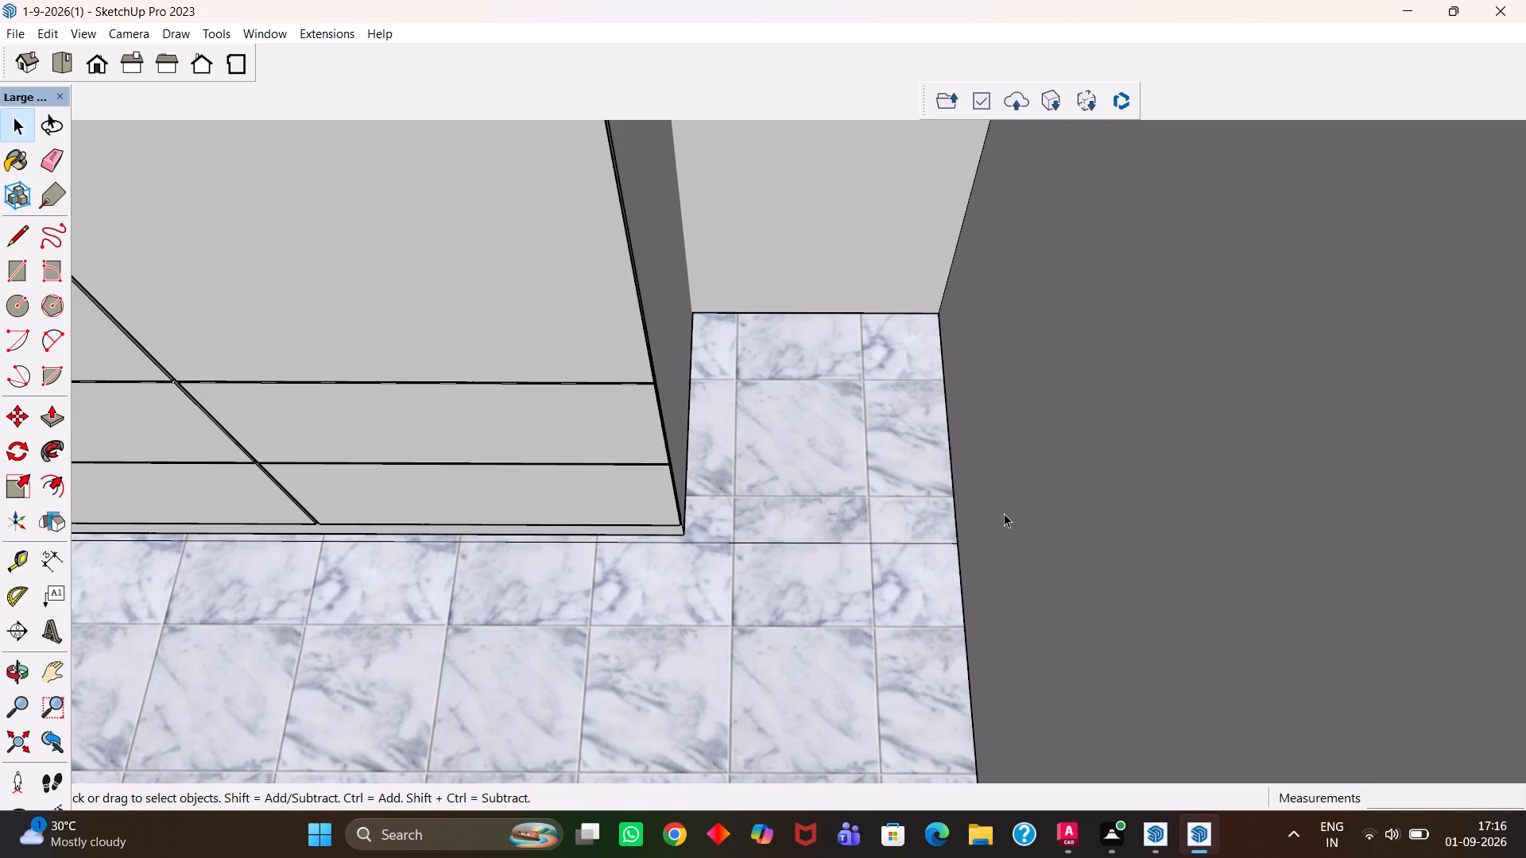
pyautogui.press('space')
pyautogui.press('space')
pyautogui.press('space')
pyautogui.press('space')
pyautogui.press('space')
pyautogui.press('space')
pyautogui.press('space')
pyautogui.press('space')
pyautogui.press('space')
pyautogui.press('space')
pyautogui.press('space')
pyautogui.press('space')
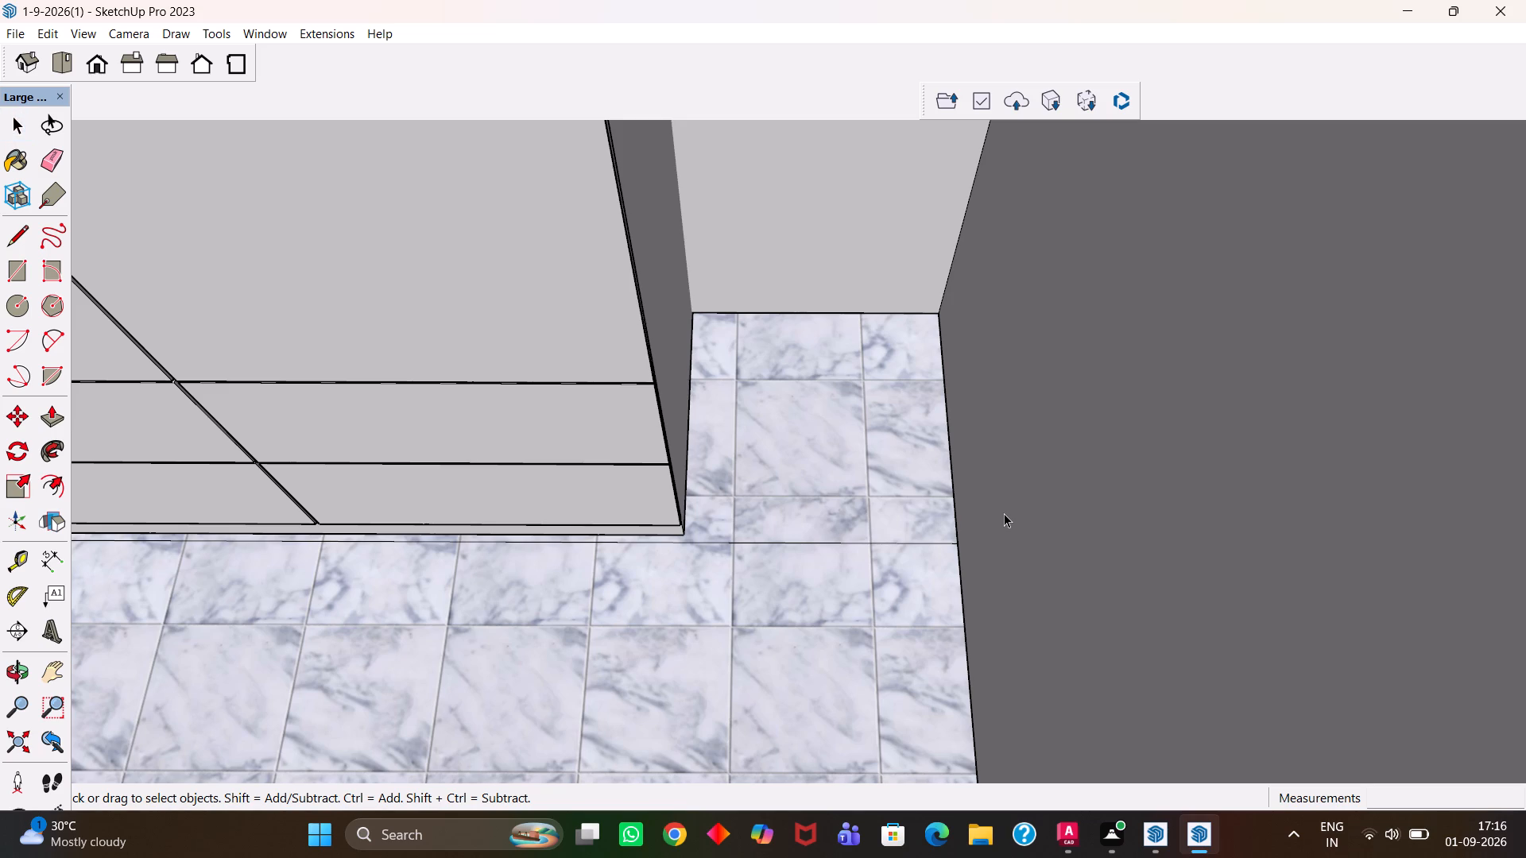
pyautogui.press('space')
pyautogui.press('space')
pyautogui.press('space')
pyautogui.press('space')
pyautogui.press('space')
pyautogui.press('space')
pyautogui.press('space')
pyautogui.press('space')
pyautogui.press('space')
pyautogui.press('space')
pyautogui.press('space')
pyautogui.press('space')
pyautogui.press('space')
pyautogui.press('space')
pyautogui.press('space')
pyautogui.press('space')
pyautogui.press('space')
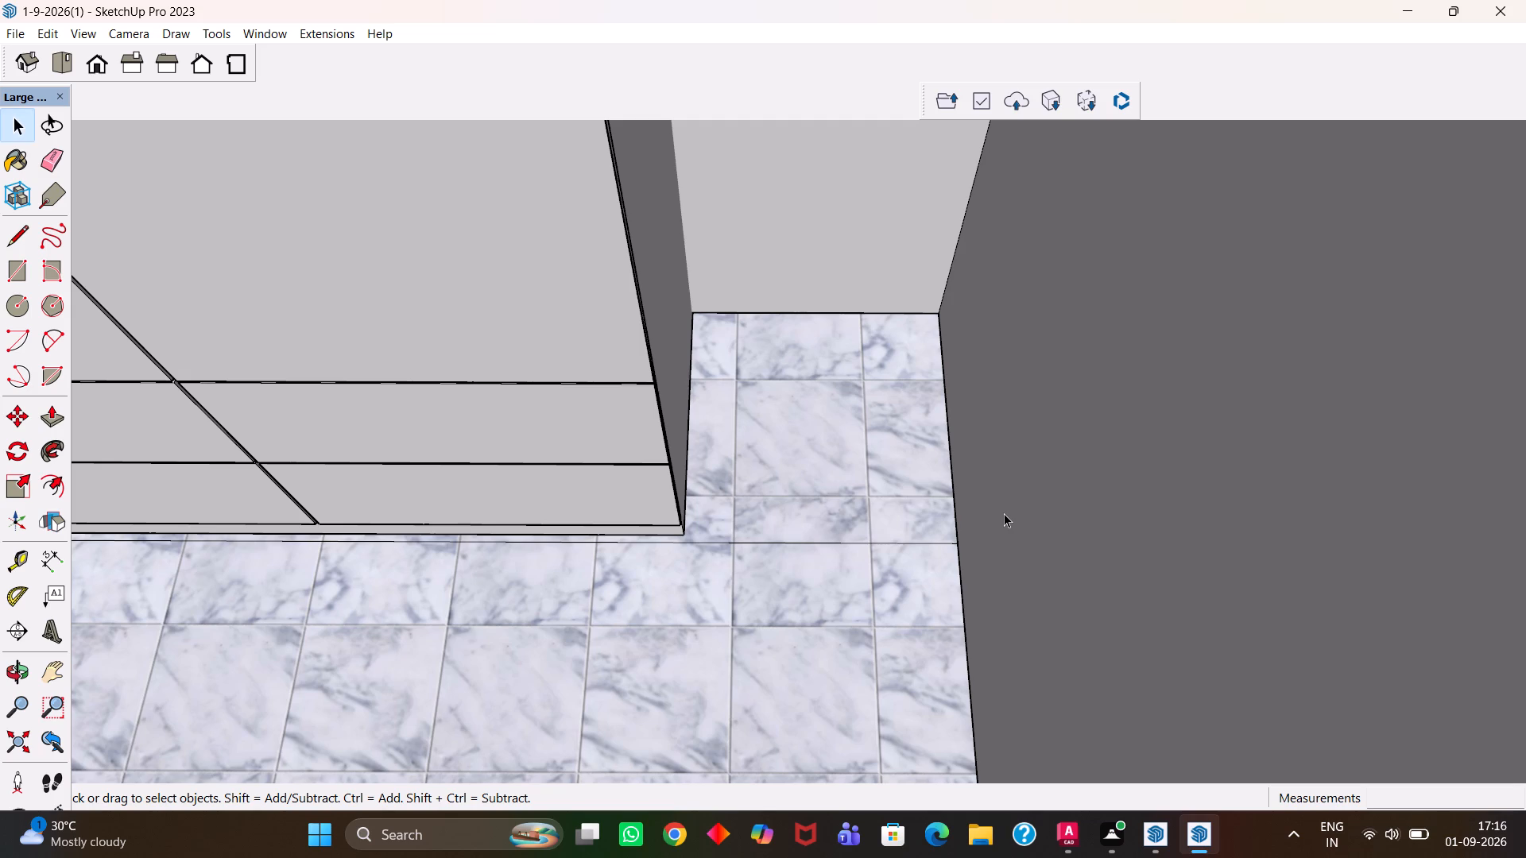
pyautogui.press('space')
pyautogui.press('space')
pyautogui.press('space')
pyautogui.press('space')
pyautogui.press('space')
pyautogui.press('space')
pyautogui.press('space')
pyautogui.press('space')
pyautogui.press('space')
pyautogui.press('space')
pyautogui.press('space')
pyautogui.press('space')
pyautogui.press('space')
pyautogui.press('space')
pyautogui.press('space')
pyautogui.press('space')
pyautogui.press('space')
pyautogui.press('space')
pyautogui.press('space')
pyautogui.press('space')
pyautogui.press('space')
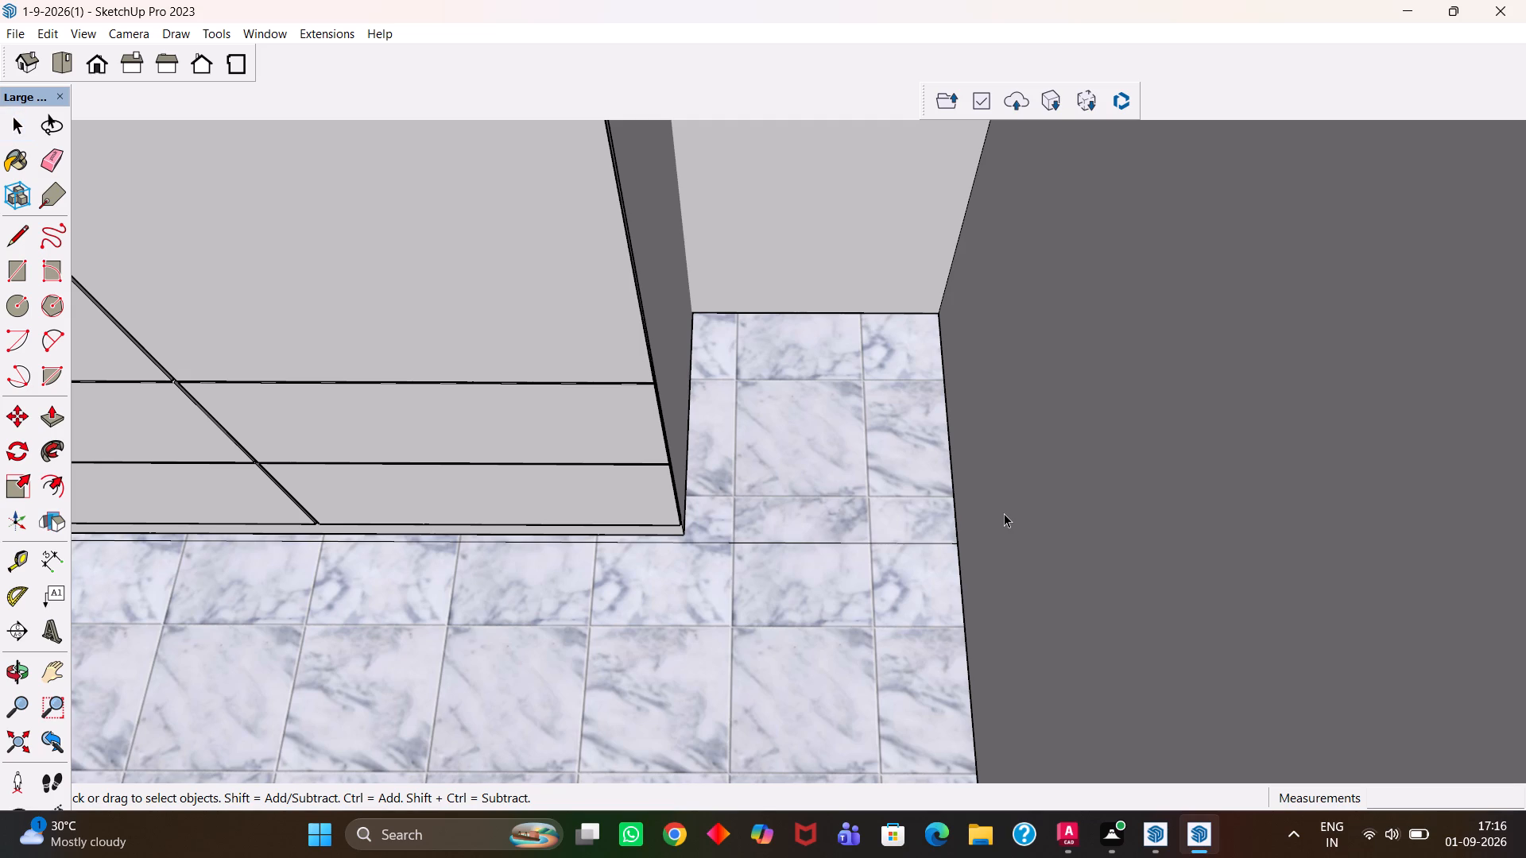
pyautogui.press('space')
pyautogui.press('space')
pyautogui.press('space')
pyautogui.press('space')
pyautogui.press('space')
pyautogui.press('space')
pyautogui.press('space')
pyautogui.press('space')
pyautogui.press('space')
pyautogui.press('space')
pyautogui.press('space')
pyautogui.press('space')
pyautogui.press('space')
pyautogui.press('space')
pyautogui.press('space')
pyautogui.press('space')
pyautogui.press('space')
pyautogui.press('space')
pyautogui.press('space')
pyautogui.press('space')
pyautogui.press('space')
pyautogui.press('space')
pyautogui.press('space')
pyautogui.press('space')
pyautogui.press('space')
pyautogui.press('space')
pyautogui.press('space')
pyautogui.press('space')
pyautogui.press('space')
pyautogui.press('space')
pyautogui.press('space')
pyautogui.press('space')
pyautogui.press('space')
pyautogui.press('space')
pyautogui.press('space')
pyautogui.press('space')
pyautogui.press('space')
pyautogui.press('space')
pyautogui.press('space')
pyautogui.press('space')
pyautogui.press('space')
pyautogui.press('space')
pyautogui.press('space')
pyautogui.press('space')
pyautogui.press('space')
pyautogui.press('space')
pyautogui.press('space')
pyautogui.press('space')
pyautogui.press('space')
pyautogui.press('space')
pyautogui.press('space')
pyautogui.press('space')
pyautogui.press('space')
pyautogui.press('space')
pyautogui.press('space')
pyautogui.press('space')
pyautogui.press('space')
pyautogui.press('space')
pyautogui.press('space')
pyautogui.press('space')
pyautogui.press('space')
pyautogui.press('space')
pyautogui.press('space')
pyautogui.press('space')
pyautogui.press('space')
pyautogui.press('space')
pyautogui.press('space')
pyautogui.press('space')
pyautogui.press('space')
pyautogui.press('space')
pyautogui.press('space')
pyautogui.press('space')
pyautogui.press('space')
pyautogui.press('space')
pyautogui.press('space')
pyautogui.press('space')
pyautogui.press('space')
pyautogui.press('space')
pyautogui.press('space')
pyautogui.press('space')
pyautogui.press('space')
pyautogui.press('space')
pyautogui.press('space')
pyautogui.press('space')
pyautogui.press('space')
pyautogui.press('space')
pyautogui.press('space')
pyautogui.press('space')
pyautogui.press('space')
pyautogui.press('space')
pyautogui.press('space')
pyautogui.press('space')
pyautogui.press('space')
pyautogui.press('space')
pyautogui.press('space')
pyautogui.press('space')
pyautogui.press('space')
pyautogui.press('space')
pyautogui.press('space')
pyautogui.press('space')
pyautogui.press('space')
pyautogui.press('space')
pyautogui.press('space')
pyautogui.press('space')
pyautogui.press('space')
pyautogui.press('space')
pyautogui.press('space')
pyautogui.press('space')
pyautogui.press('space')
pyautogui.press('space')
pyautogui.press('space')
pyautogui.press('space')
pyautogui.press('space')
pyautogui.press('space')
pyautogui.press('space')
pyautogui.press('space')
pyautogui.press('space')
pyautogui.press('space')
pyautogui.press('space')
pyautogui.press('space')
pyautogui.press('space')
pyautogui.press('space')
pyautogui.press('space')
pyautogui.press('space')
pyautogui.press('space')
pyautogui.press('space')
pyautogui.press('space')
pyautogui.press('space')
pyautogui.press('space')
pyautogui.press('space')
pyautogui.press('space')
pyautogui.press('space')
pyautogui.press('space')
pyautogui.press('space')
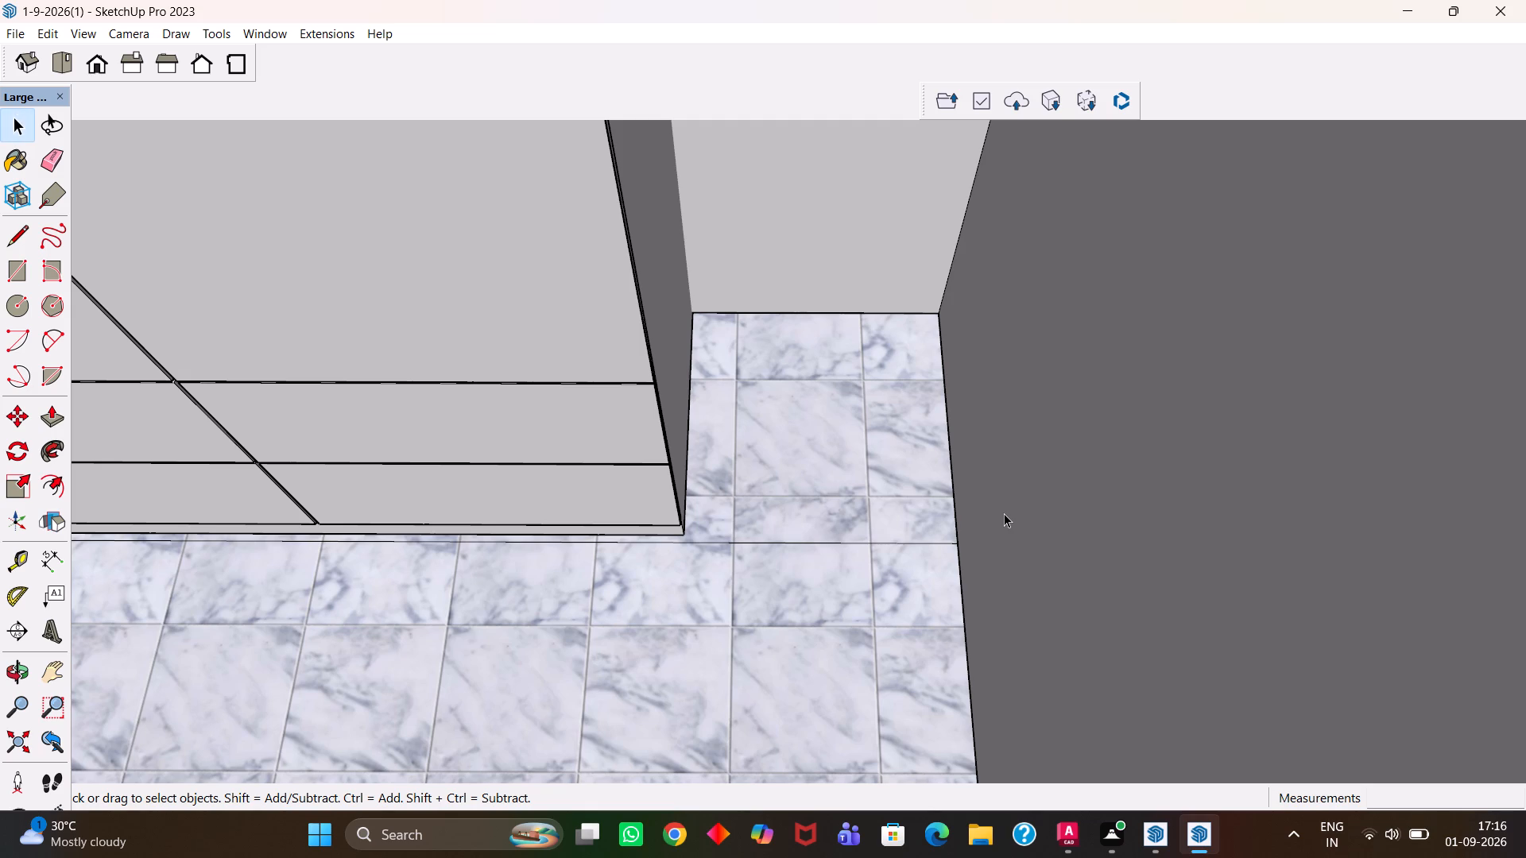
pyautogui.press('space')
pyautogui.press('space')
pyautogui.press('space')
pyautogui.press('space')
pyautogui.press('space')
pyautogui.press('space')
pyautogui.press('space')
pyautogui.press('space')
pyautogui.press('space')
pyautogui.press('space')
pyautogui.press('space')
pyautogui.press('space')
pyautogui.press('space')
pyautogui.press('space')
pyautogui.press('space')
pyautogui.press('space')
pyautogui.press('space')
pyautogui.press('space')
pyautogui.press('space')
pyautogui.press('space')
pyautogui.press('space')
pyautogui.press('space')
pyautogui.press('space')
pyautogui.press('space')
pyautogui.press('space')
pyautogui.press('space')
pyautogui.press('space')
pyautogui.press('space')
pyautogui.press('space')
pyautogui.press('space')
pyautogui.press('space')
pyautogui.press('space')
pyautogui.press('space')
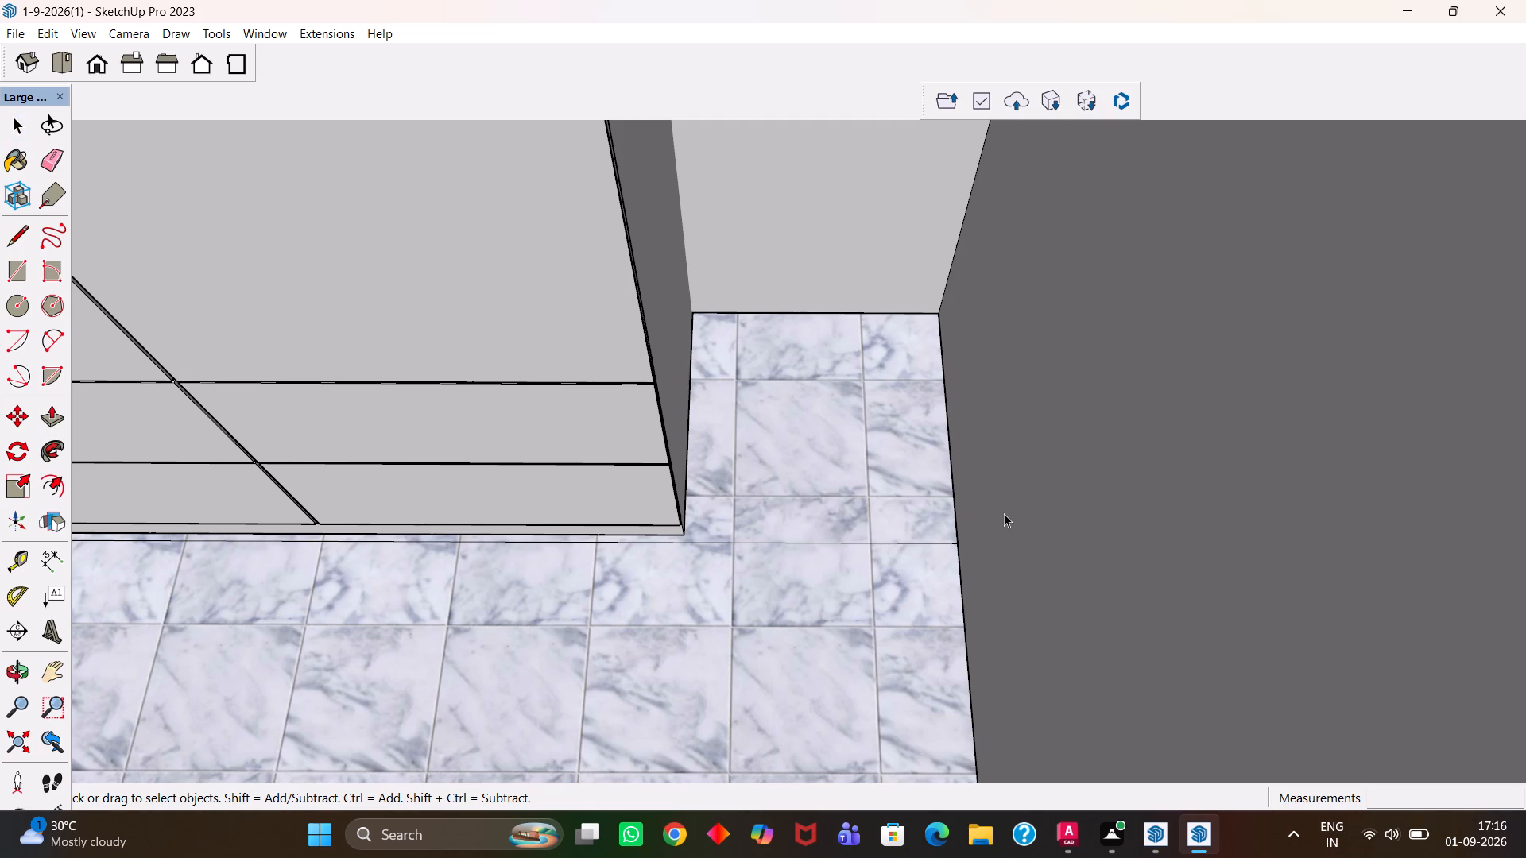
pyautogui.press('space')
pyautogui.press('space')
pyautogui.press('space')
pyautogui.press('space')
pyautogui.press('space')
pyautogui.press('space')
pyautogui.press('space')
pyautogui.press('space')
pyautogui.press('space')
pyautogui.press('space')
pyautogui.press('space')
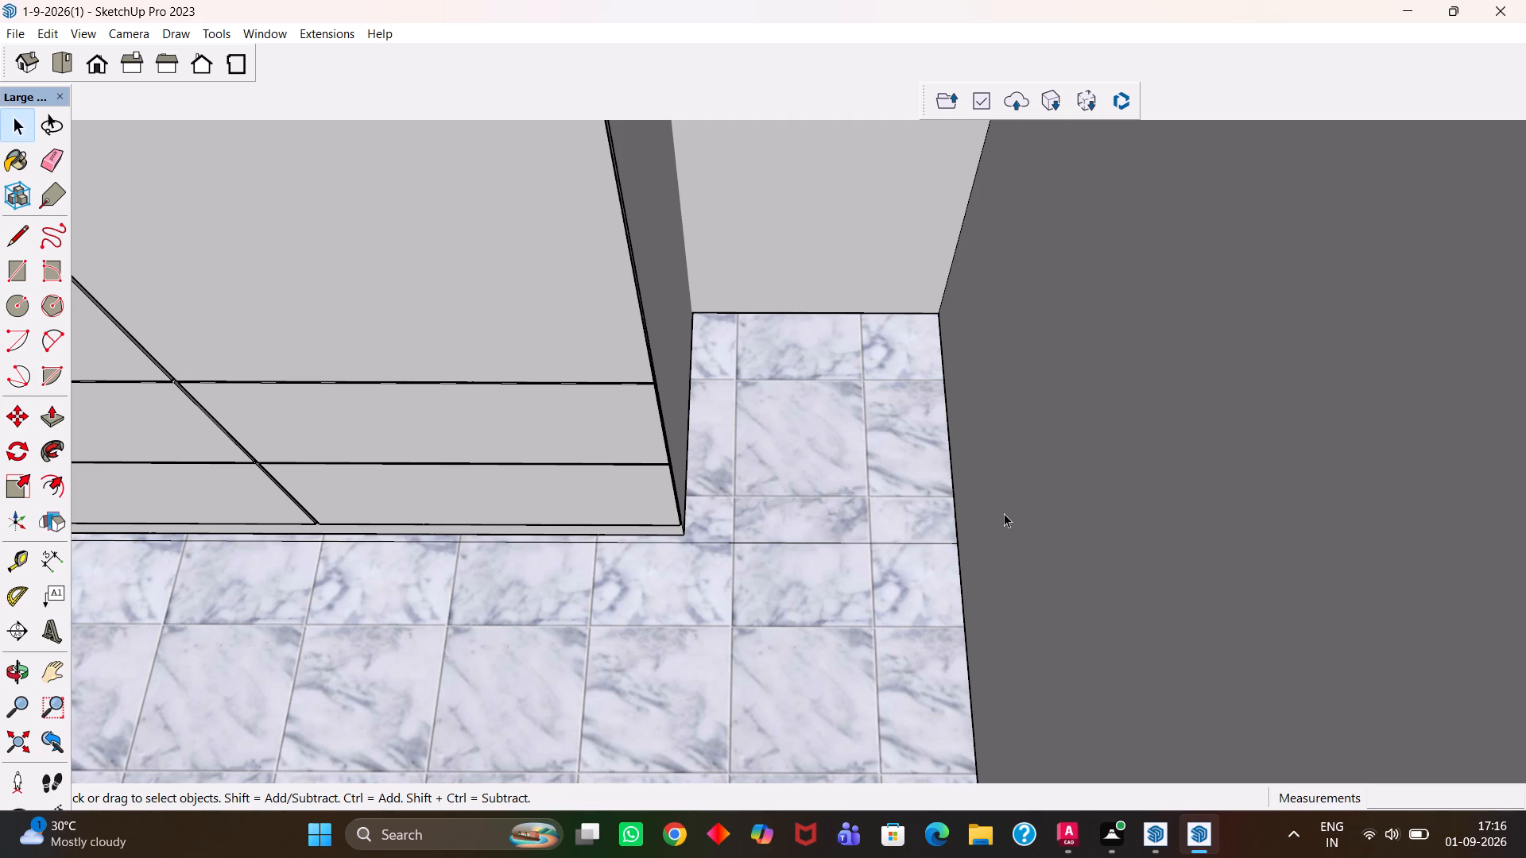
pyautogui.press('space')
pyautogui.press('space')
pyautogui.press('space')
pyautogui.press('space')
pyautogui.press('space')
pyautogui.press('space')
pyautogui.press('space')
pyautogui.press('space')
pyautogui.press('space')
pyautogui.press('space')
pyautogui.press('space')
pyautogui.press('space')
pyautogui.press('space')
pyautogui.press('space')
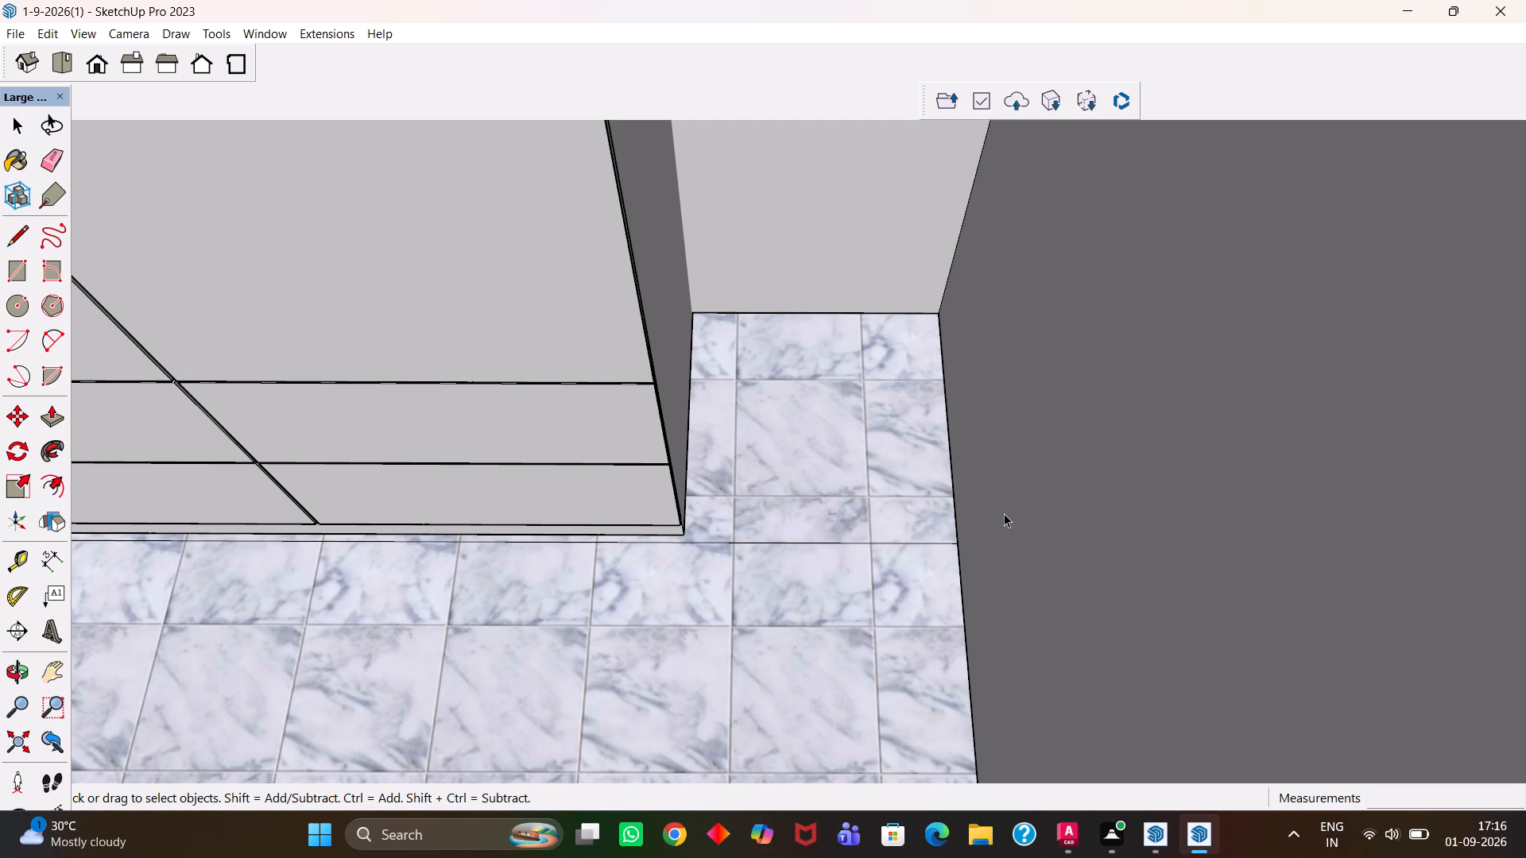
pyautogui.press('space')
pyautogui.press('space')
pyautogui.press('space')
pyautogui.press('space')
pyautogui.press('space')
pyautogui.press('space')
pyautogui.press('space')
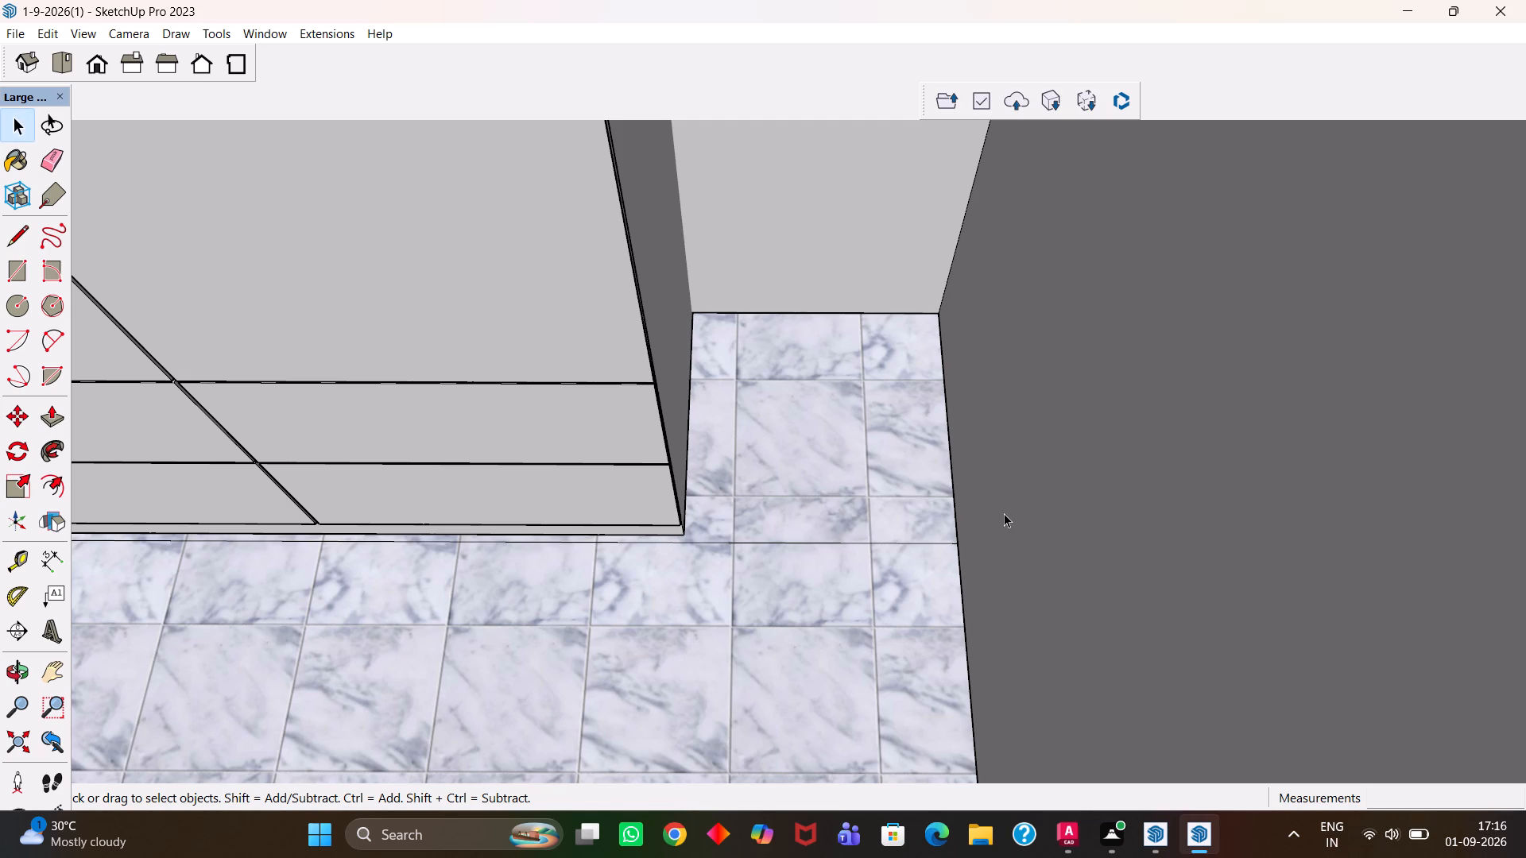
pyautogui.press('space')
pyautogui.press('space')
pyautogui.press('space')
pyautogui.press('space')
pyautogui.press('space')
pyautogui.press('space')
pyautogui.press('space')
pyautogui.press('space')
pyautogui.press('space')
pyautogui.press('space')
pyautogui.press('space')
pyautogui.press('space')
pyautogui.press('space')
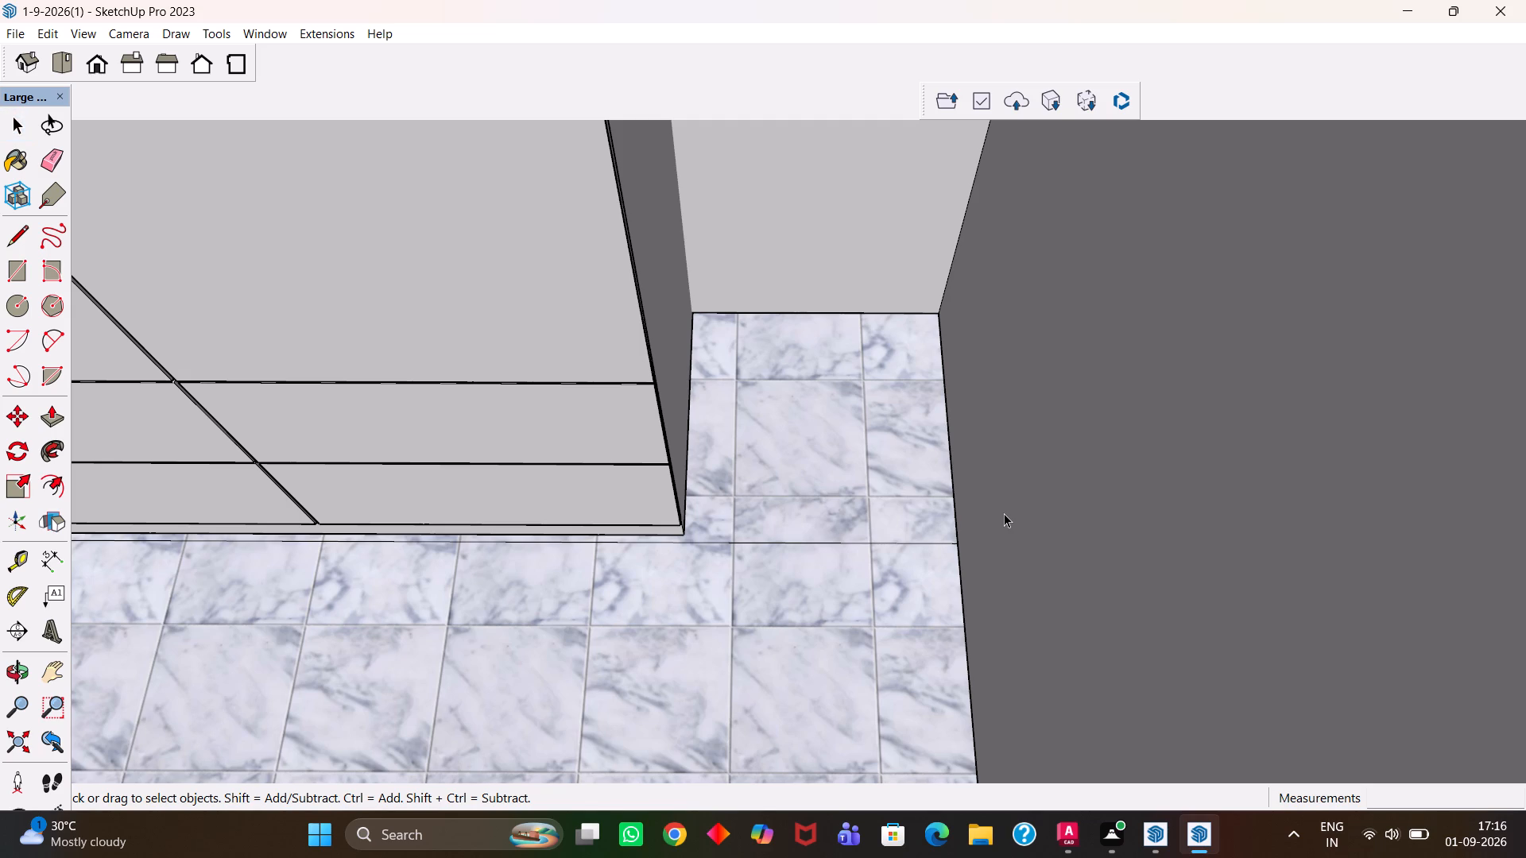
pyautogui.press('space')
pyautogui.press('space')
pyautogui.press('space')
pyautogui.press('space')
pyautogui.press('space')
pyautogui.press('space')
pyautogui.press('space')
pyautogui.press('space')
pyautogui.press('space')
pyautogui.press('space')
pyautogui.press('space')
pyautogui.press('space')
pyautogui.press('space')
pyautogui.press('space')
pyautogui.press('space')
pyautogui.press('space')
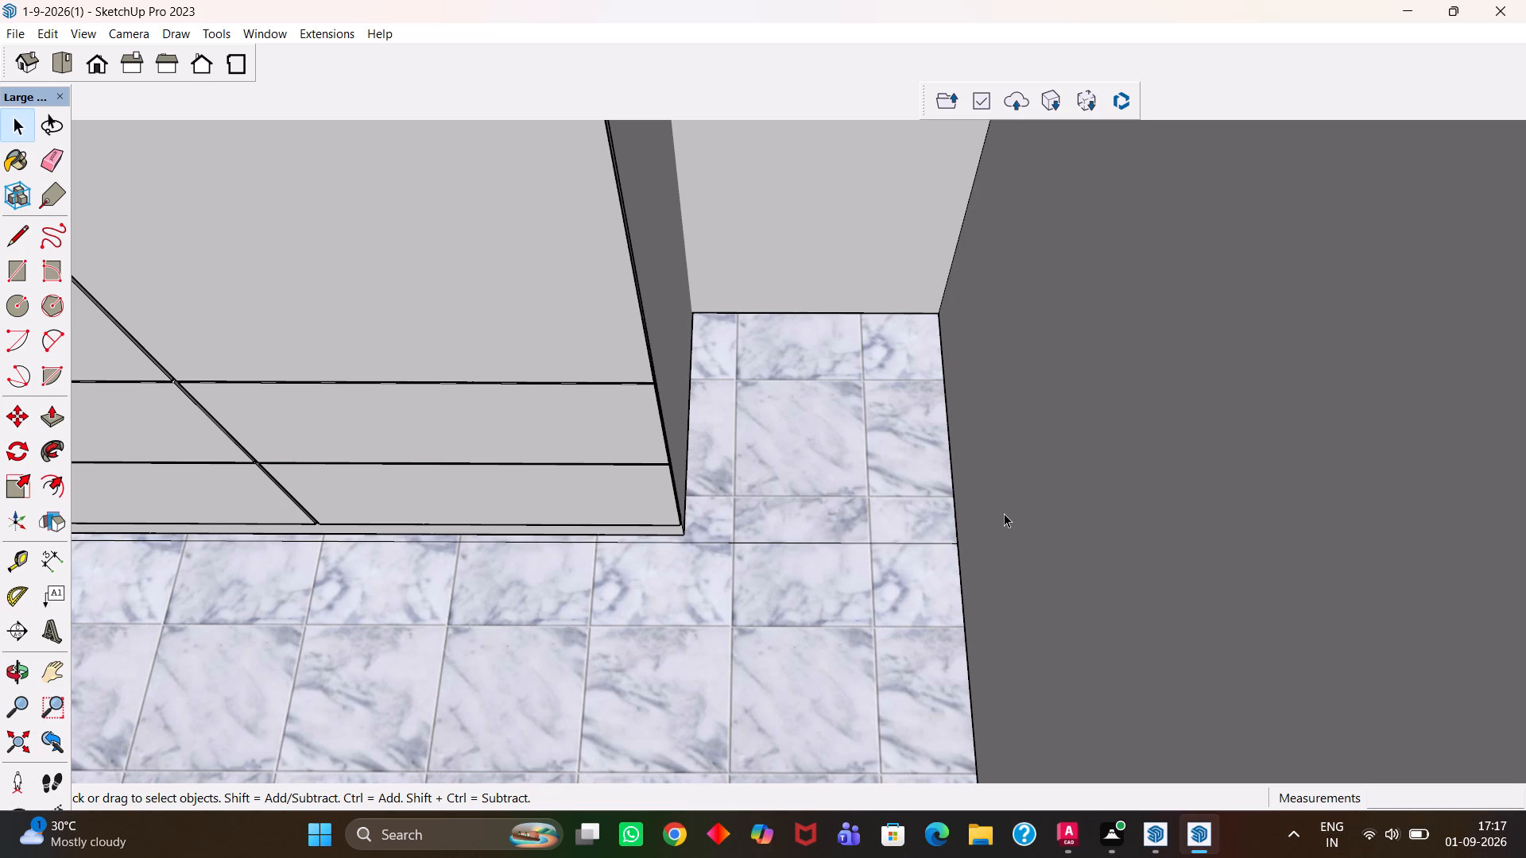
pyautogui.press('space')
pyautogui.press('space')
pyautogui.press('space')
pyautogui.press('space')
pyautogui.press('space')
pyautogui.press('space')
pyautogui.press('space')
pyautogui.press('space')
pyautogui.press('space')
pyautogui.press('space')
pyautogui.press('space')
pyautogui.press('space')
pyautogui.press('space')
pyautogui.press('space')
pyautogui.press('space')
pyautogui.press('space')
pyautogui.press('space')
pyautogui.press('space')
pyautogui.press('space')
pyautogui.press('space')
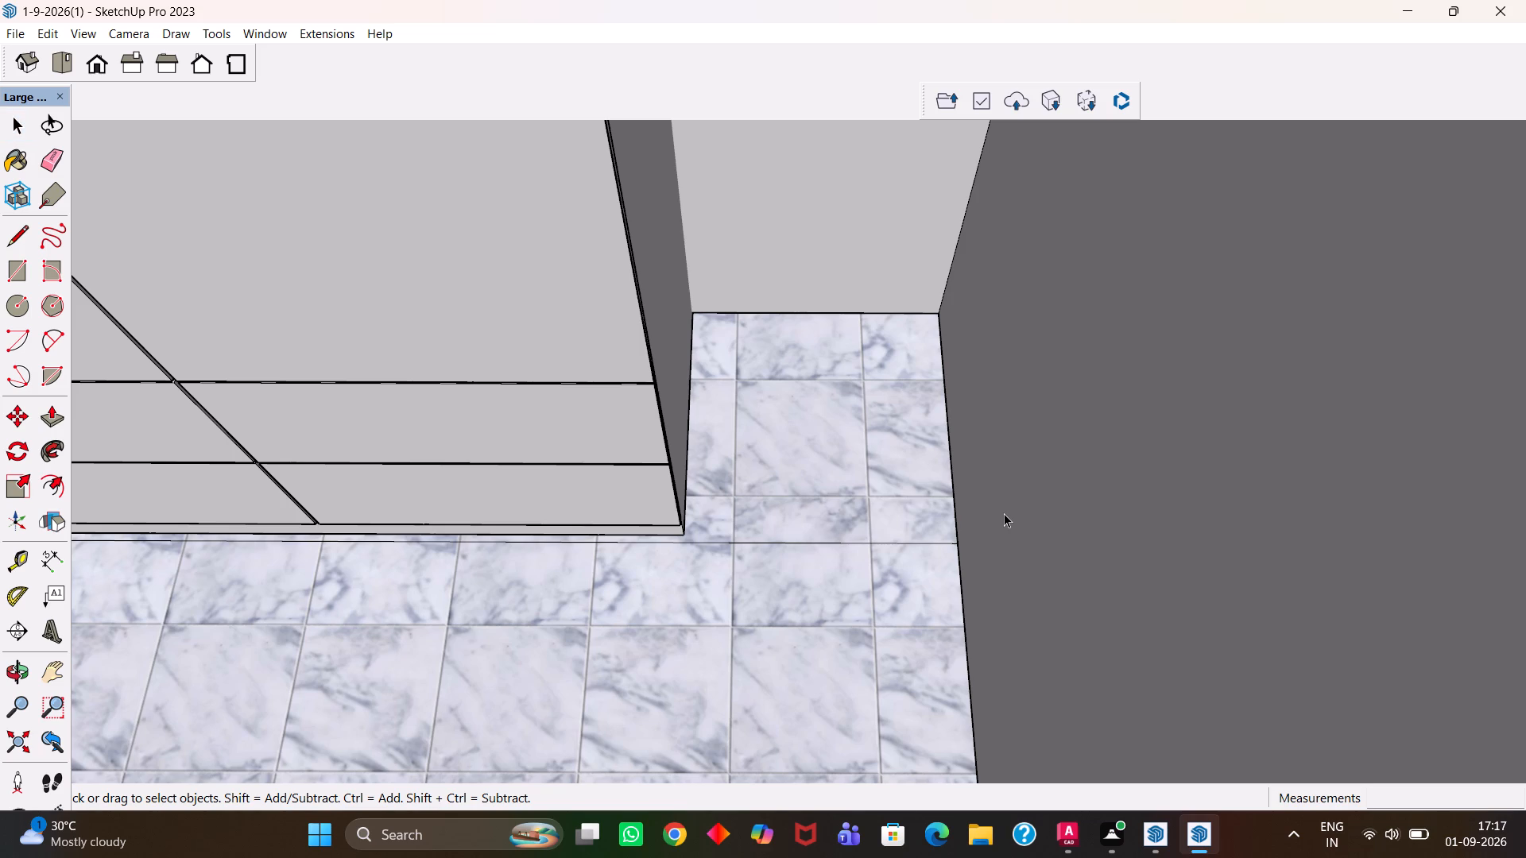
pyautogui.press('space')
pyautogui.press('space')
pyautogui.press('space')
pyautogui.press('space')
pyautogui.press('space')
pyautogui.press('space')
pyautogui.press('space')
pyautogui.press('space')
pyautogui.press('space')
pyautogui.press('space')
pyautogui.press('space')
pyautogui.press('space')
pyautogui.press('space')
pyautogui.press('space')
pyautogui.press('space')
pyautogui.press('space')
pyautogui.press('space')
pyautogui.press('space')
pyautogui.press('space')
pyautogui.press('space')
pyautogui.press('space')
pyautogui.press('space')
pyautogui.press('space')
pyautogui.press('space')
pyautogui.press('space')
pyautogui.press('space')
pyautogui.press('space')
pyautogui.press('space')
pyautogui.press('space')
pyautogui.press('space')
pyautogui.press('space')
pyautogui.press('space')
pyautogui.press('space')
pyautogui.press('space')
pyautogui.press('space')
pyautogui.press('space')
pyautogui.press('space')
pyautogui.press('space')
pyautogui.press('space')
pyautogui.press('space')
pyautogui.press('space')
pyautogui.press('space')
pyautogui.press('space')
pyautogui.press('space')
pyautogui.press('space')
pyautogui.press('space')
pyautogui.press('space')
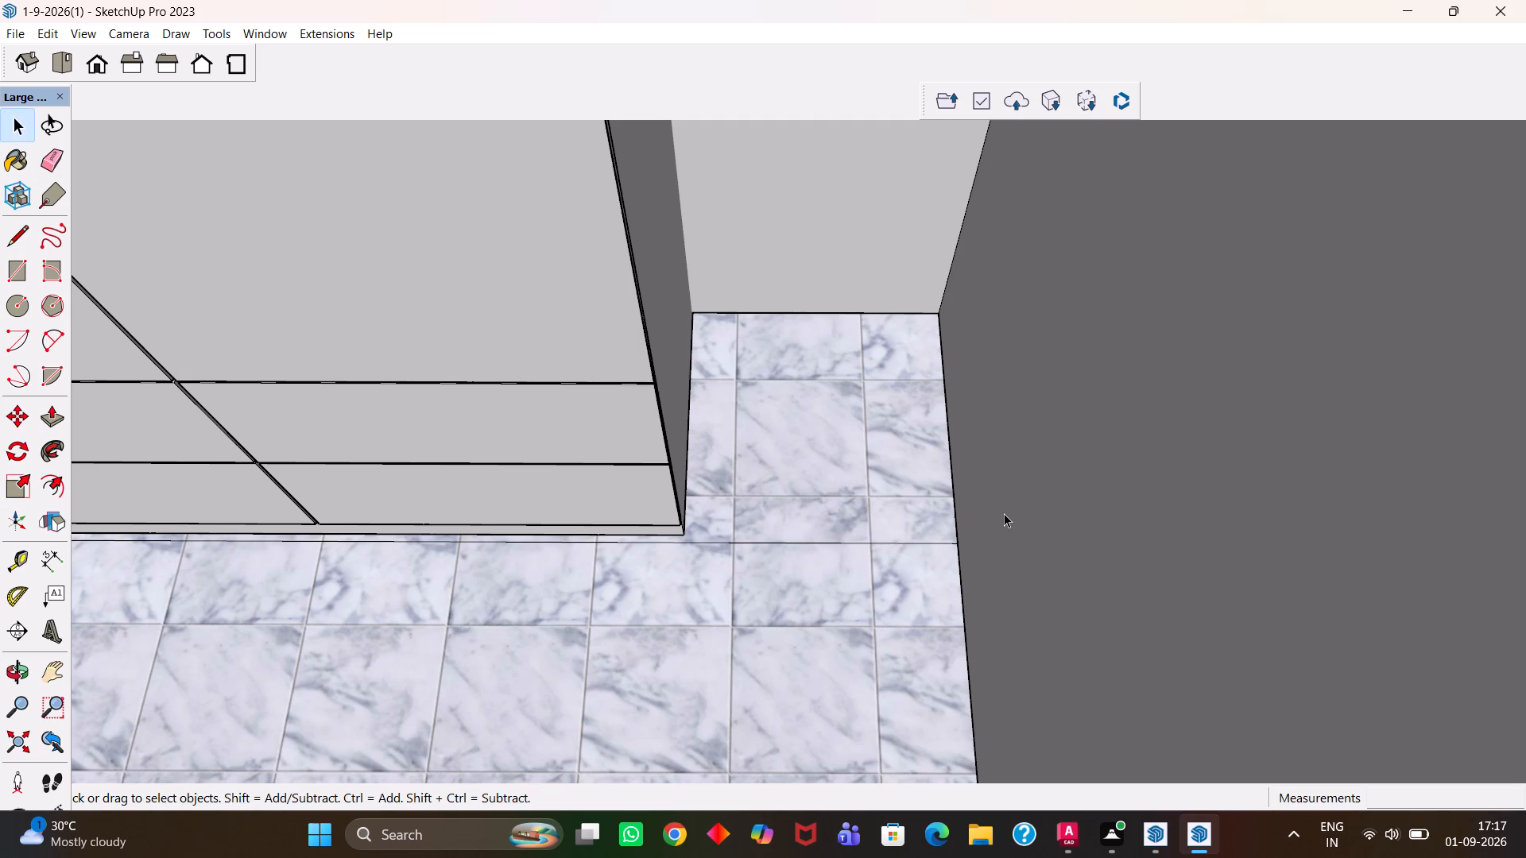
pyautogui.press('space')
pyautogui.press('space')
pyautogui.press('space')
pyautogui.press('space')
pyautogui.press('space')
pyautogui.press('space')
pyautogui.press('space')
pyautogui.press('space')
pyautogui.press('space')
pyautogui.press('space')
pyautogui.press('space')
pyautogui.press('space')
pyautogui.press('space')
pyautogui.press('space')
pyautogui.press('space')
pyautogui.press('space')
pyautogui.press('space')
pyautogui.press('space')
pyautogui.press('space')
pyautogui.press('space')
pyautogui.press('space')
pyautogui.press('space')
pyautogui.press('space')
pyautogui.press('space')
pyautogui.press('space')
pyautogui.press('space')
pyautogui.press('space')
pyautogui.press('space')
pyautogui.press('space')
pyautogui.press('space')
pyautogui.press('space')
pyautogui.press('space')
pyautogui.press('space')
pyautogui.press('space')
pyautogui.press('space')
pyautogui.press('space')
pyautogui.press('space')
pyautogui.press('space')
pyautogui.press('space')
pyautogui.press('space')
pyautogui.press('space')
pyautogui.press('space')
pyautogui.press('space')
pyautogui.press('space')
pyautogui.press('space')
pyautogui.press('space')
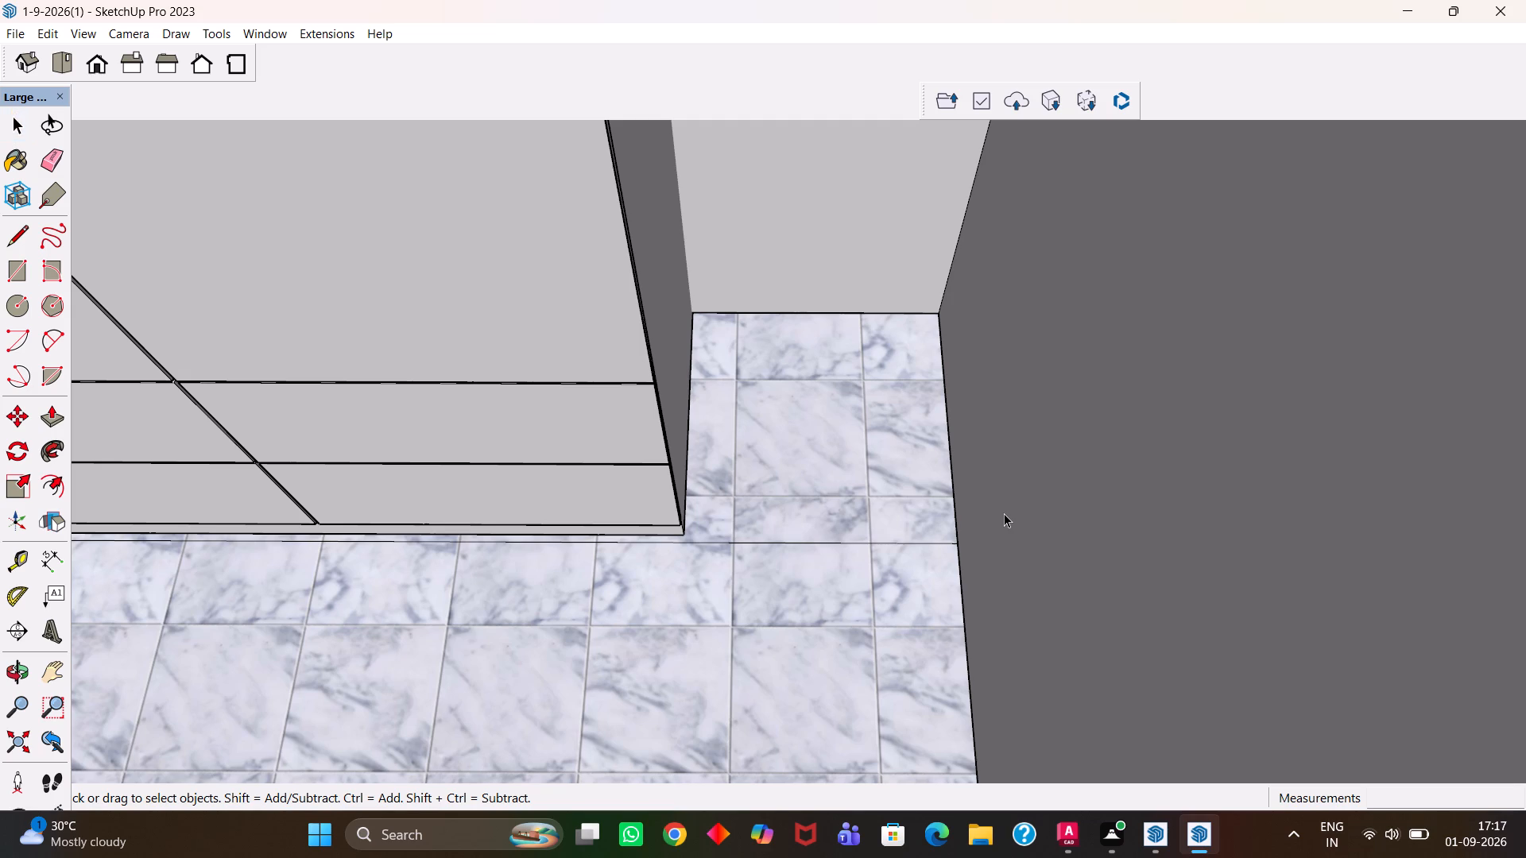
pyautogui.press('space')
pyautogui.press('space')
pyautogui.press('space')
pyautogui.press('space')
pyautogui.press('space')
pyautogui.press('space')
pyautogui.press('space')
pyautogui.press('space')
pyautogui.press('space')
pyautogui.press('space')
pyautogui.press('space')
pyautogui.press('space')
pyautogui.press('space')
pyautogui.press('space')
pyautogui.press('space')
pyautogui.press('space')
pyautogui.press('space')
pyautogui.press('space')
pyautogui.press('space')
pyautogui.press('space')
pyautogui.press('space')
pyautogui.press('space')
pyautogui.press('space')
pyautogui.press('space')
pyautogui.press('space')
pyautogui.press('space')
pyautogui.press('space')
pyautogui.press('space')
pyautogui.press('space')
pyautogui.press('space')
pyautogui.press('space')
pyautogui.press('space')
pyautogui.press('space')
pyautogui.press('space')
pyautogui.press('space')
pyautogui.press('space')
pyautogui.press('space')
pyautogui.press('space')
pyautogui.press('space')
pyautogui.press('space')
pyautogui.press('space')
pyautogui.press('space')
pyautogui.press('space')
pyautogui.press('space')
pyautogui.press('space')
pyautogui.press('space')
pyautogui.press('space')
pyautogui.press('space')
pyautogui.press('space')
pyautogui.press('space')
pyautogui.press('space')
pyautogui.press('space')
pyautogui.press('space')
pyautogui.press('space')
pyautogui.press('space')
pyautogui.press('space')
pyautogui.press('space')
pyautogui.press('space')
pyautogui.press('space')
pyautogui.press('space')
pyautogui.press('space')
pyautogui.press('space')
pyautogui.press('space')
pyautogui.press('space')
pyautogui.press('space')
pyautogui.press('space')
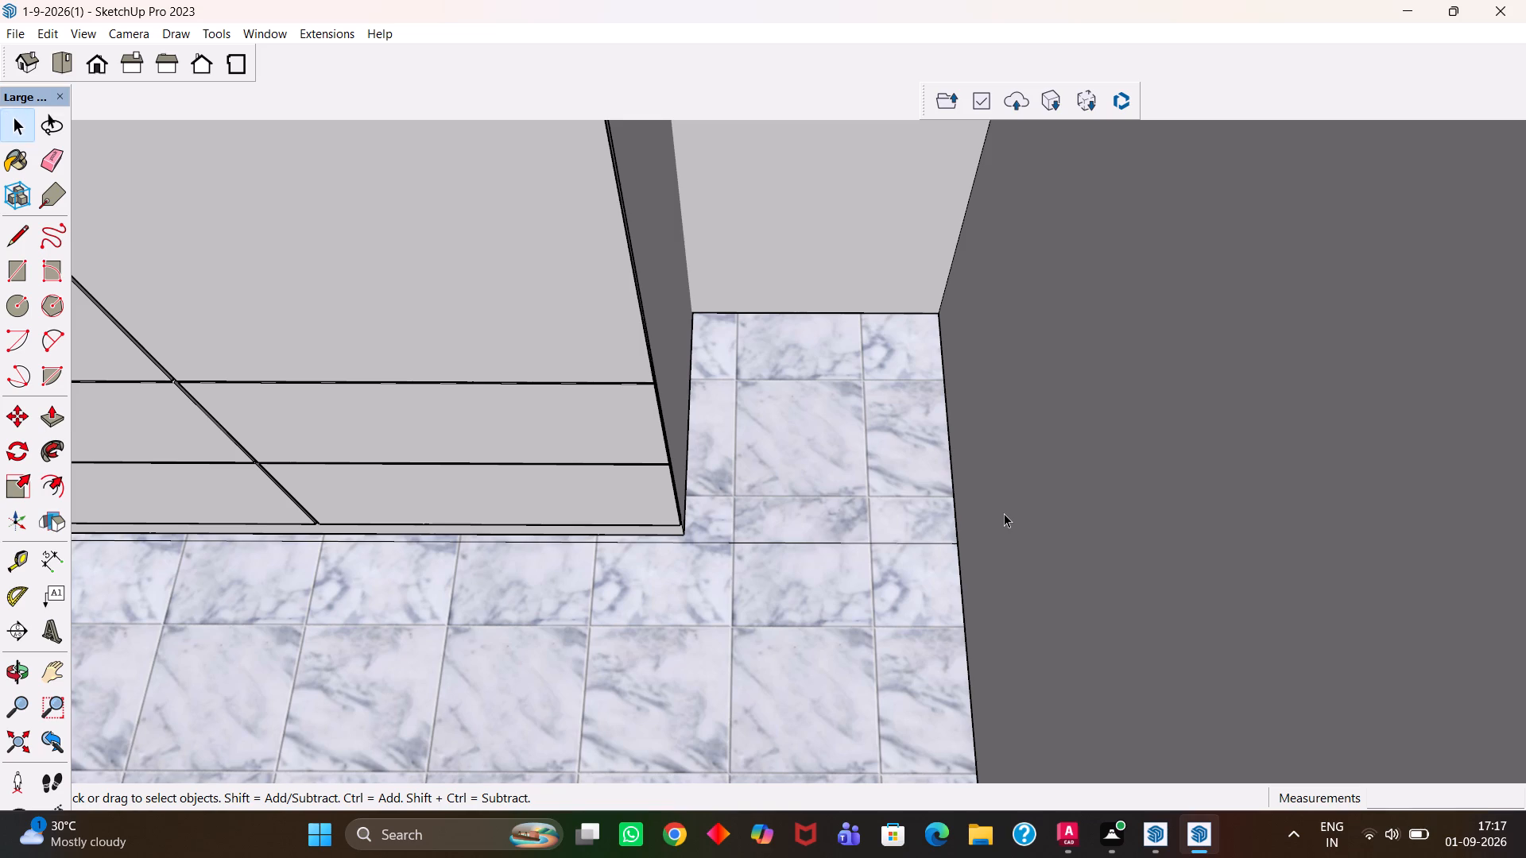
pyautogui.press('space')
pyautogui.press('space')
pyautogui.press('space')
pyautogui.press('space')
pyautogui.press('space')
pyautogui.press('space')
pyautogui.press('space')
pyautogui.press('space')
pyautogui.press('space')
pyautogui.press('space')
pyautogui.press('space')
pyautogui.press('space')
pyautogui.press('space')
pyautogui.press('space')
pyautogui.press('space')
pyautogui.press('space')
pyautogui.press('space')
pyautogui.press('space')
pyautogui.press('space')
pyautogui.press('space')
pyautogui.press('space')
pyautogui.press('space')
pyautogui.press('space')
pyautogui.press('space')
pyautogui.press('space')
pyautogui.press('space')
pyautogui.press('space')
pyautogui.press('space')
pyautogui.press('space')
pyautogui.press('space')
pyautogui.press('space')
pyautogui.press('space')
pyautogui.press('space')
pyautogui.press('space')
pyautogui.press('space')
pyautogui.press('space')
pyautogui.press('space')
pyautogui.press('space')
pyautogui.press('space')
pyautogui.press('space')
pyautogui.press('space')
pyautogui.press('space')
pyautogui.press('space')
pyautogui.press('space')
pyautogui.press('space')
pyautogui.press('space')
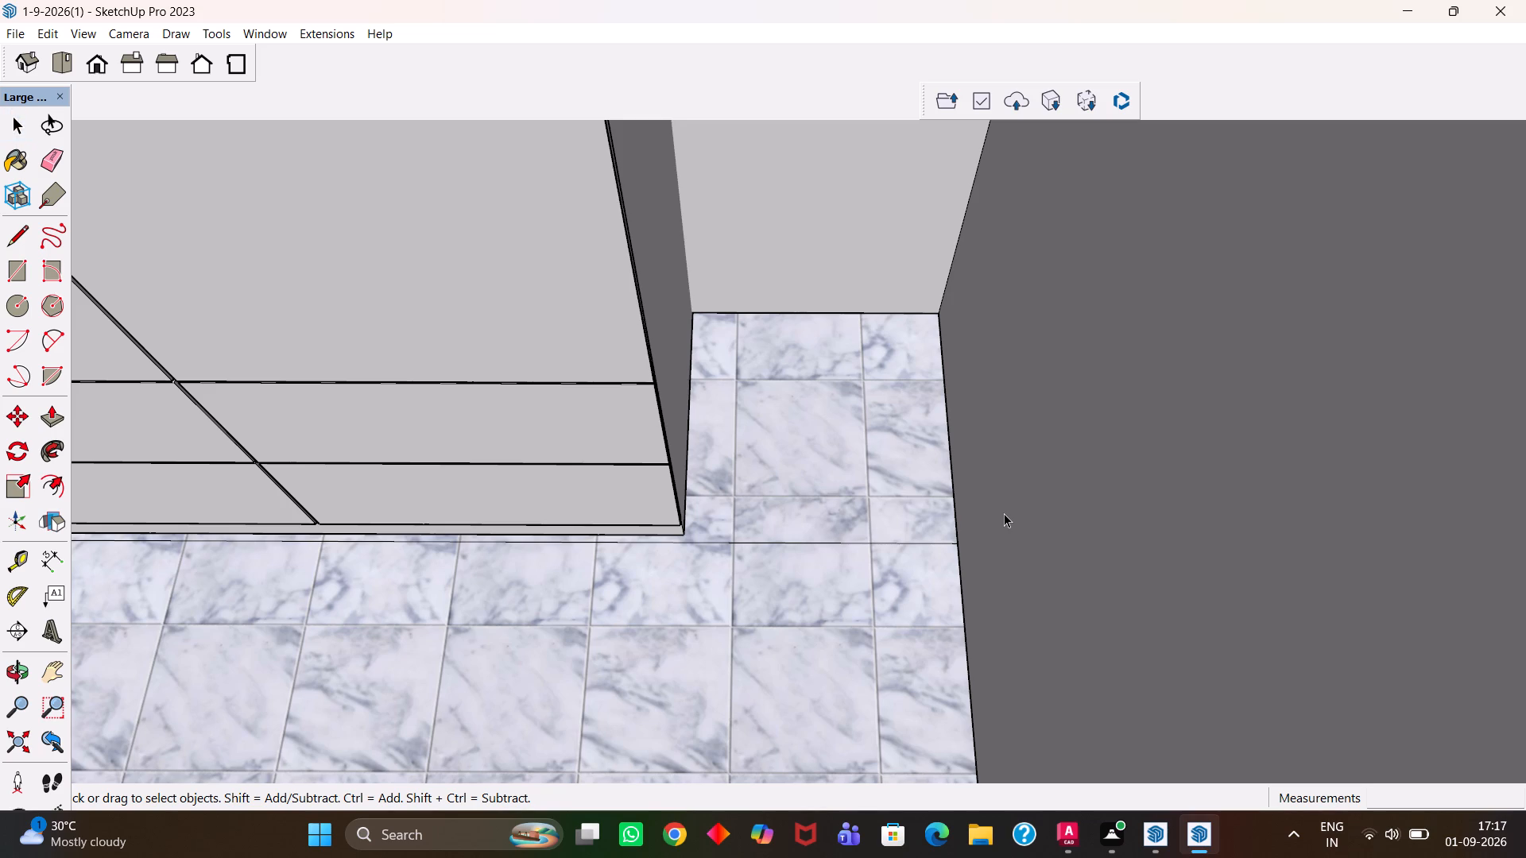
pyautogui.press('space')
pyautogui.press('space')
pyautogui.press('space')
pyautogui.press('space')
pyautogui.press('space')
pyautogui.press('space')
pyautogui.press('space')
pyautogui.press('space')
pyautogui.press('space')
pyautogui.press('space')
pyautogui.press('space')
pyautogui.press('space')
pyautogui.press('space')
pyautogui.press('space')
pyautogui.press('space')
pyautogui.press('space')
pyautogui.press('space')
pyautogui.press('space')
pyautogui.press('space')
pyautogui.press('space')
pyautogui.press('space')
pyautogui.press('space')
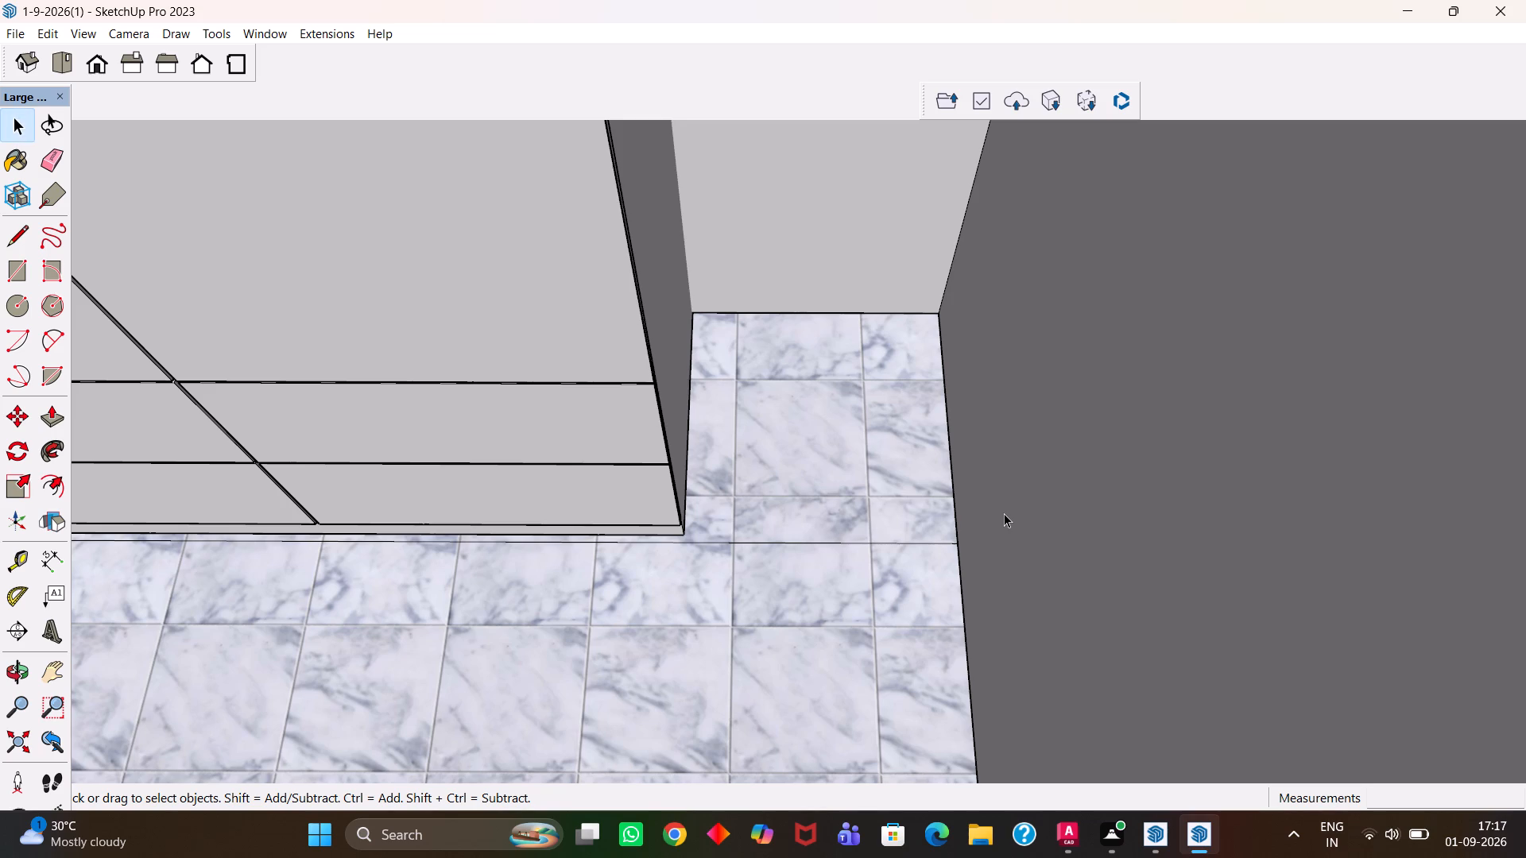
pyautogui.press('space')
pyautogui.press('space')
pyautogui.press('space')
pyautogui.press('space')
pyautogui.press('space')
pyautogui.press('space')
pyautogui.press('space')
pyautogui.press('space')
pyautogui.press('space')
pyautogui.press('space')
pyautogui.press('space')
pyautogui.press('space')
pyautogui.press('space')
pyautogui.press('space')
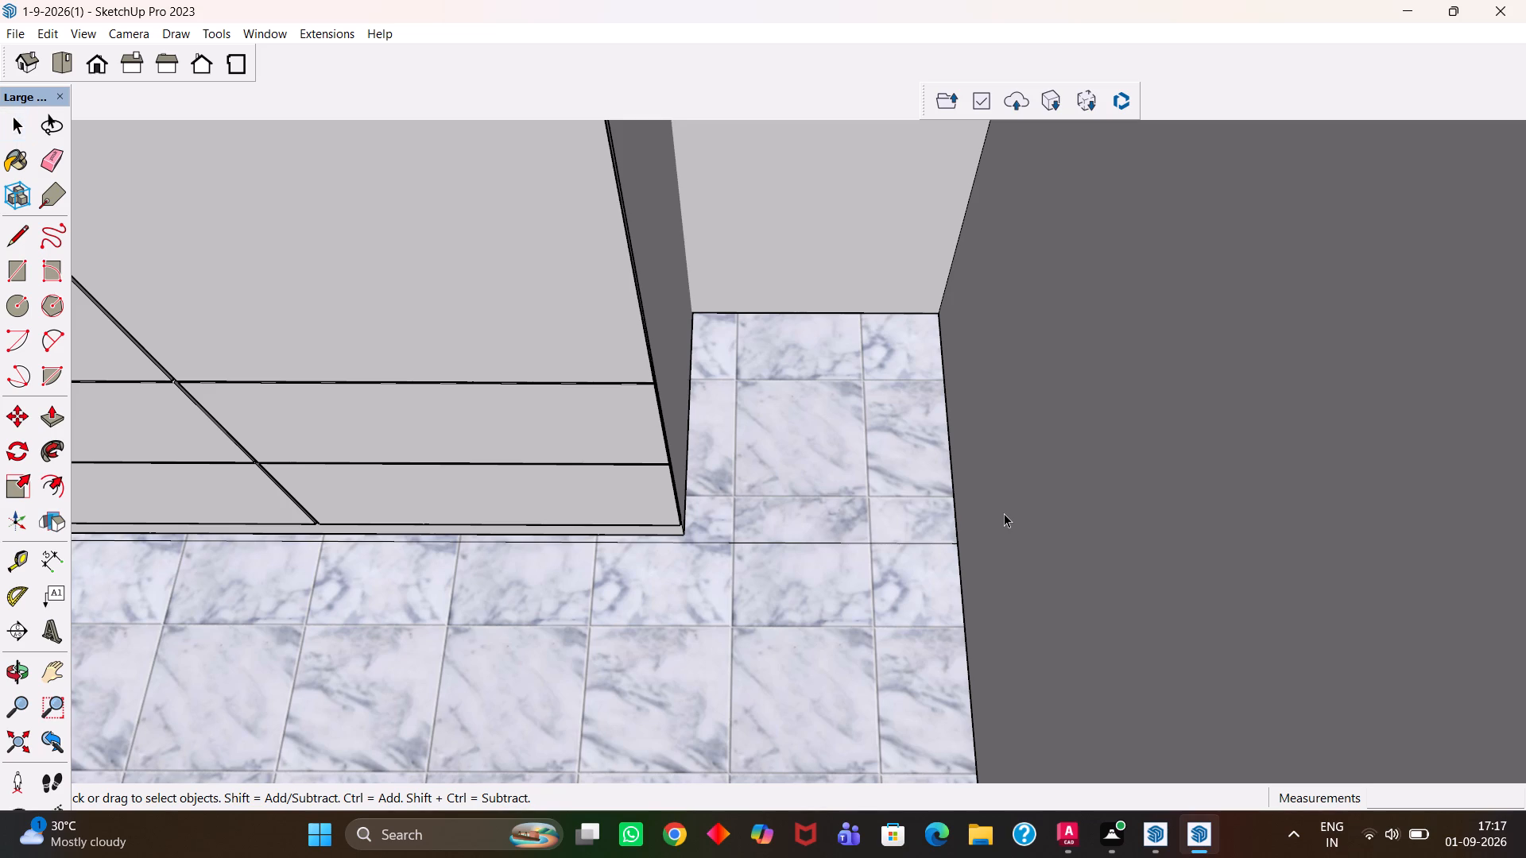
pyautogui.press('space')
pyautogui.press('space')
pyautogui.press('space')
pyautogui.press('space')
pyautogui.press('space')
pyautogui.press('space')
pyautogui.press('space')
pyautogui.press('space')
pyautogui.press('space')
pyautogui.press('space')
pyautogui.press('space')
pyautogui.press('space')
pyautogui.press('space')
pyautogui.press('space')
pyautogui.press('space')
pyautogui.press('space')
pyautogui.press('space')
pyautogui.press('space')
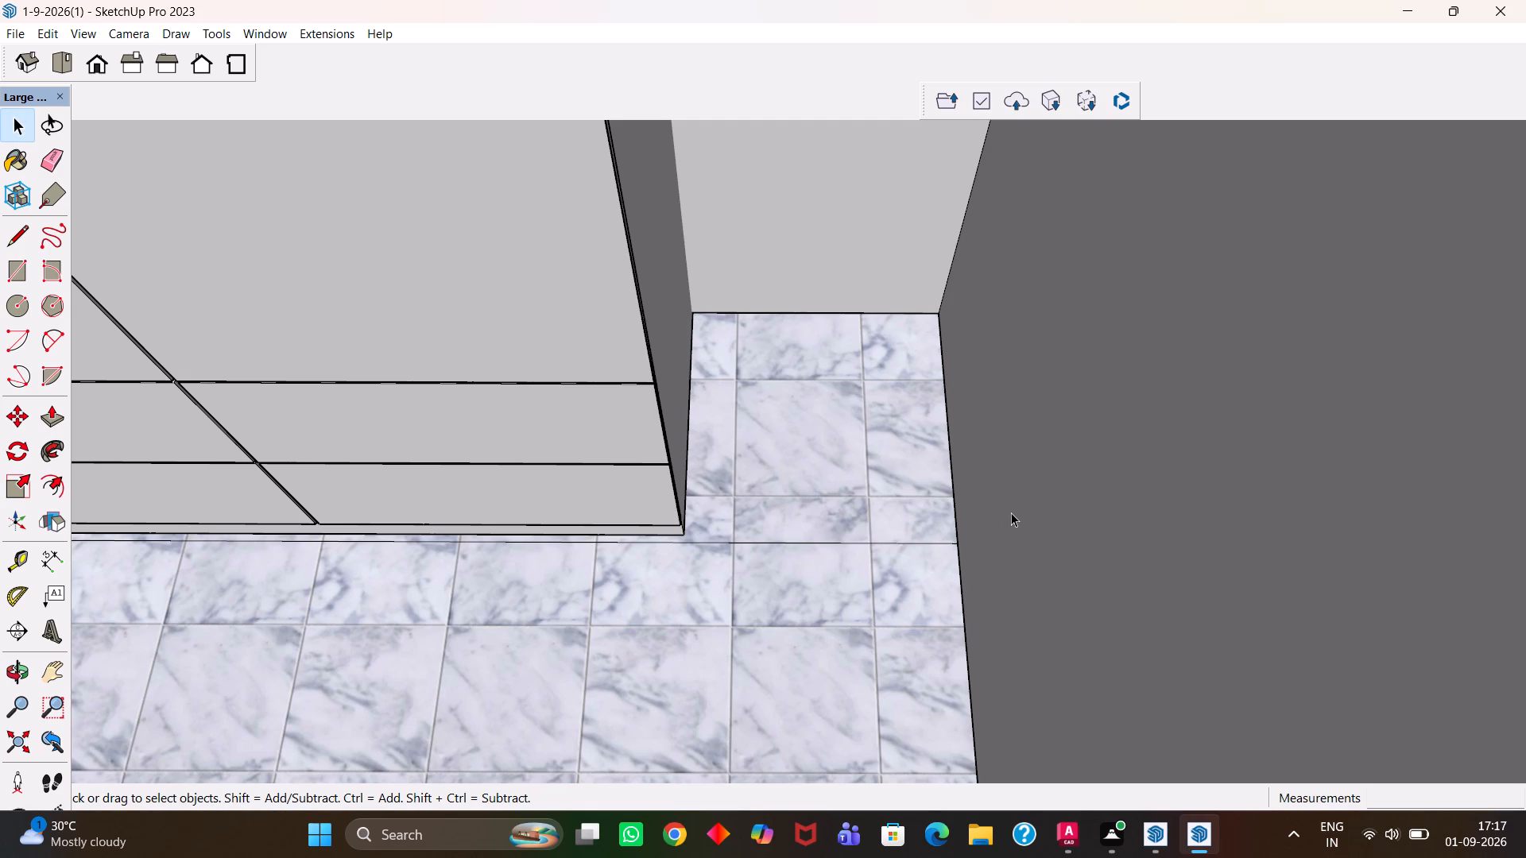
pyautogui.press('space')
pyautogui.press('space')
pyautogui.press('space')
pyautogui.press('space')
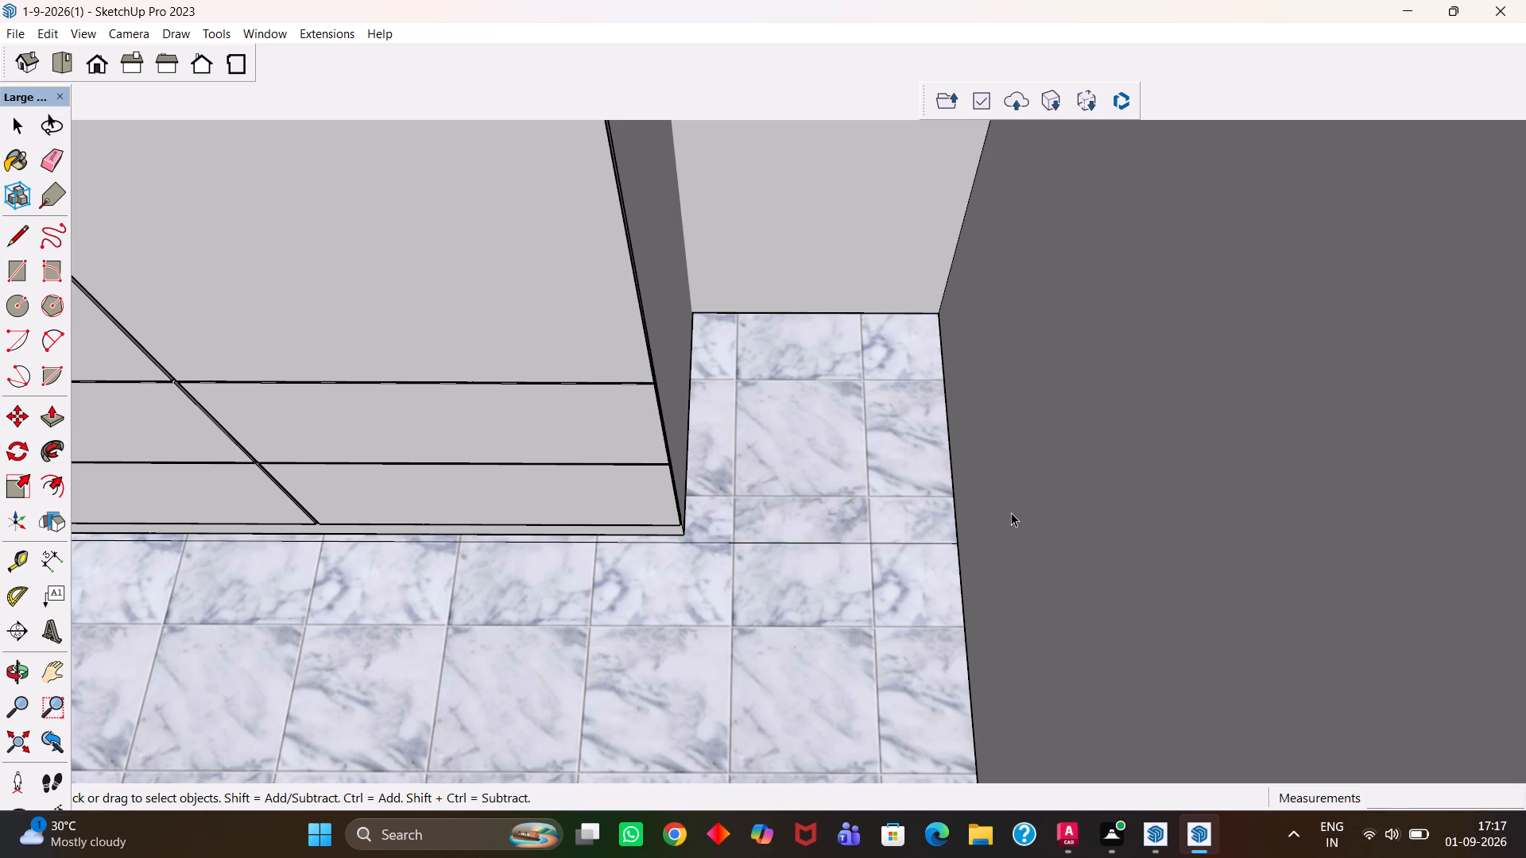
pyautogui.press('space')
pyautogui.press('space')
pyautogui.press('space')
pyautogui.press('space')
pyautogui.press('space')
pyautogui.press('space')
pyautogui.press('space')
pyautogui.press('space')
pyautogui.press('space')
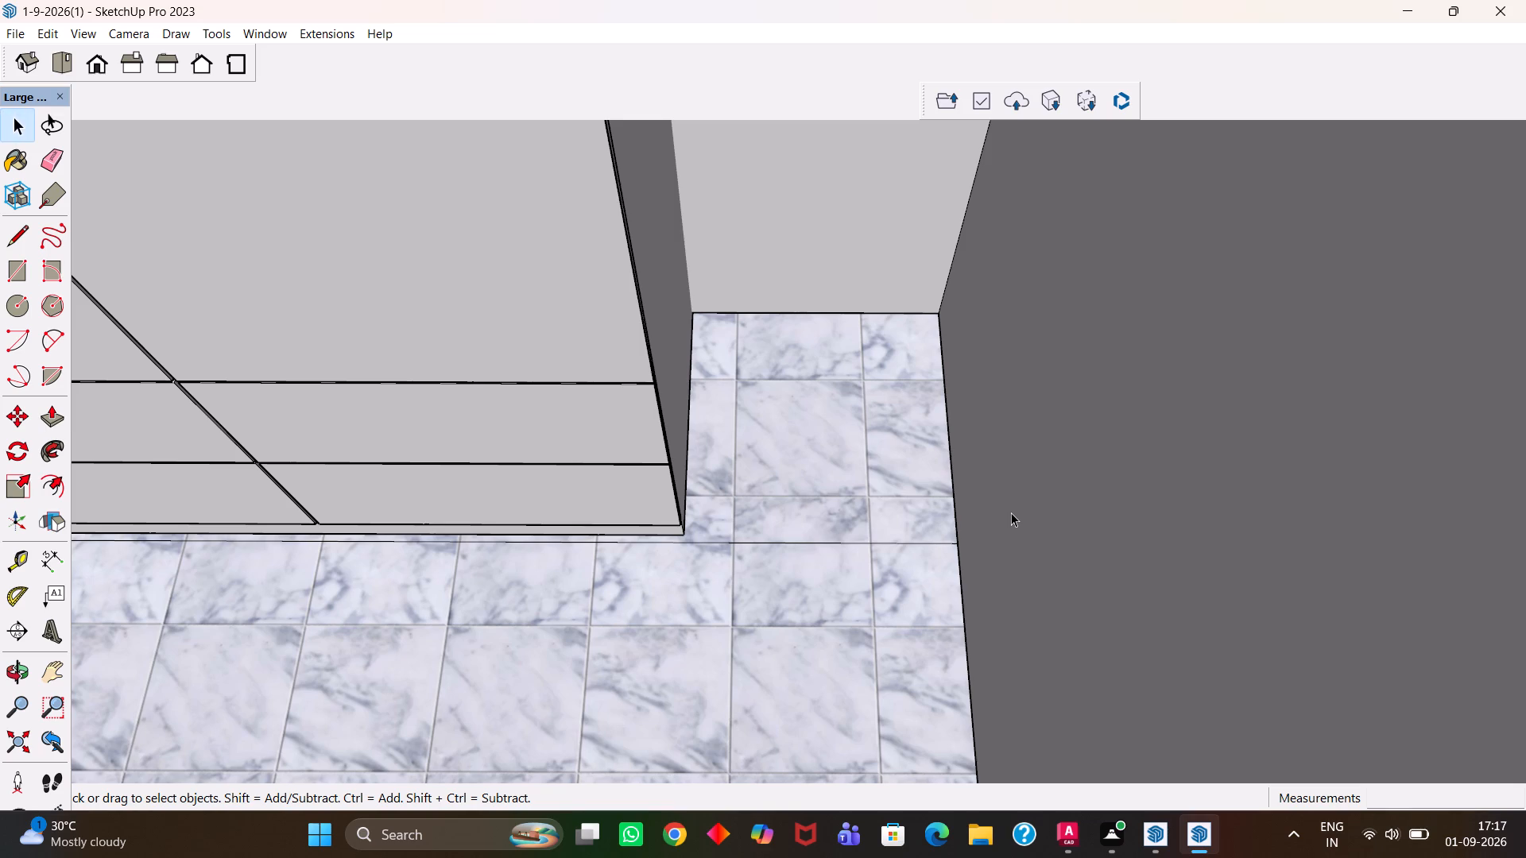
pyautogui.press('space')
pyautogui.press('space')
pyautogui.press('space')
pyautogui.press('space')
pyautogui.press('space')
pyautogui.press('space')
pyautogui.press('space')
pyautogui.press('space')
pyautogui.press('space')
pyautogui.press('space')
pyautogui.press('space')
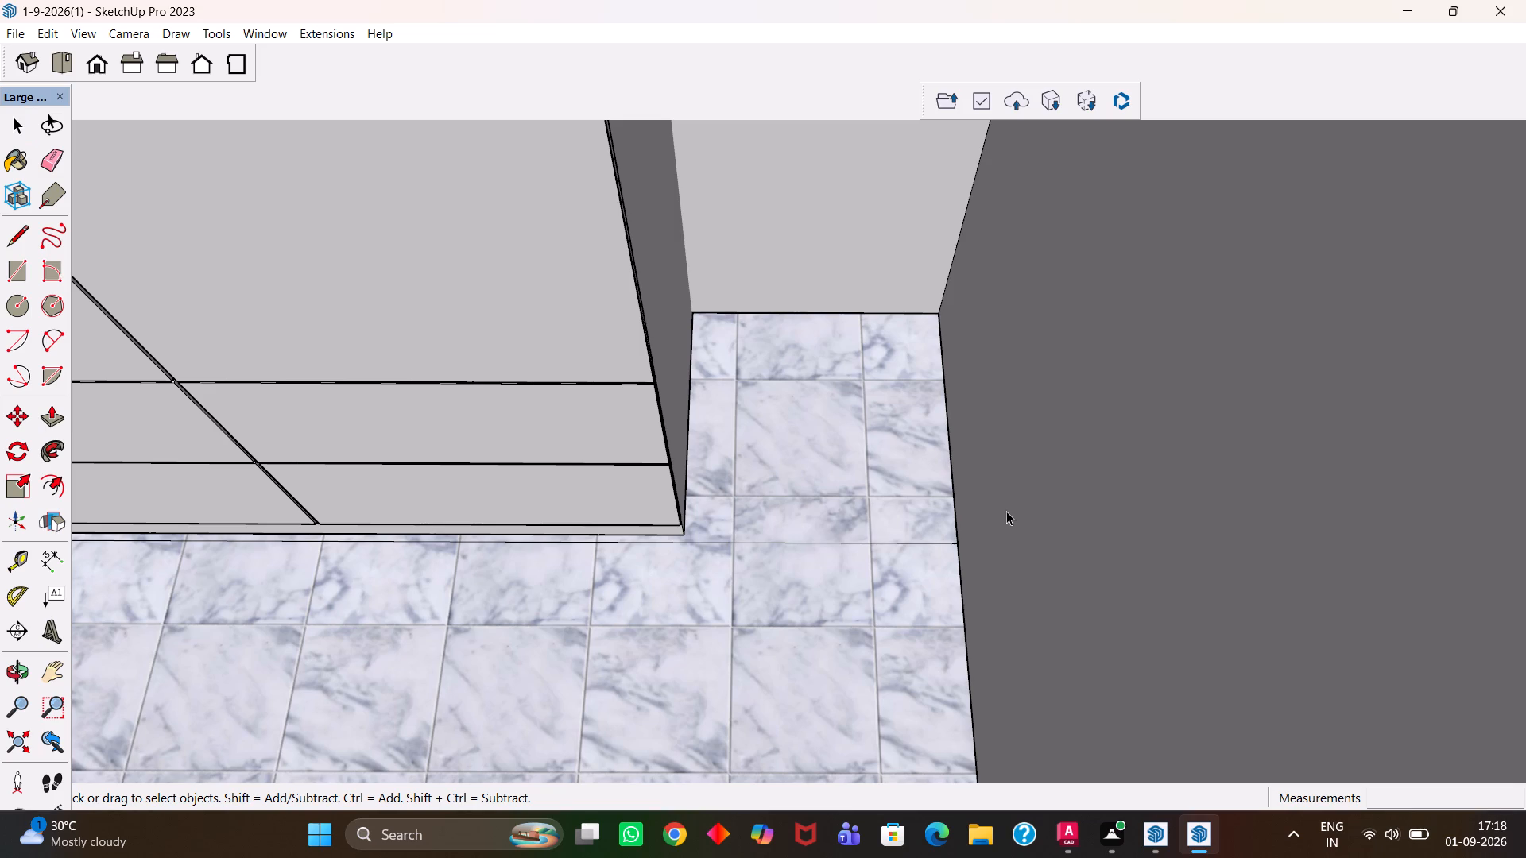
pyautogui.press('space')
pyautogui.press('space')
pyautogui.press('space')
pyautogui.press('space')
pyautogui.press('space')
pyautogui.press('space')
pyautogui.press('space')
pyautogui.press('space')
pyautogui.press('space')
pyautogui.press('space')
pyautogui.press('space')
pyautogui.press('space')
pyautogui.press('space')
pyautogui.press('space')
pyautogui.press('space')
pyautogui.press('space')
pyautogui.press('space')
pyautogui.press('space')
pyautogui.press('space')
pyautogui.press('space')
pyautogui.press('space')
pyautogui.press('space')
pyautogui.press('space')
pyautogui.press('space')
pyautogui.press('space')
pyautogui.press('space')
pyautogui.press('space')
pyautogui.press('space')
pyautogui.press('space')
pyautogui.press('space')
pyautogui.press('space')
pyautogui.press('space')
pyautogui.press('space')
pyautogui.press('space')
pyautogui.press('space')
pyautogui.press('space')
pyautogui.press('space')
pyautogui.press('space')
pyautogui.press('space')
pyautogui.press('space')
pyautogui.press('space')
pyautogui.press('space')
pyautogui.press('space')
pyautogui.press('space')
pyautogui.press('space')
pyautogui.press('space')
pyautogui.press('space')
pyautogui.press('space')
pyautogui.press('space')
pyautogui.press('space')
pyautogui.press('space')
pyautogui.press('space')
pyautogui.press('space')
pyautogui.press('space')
# Place a guide 2' from the side wall's floor edge, through the wardrobe's front bottom corner.
pyautogui.scroll(2, 1024, 539)
pyautogui.scroll(-8, 1025, 539)
pyautogui.scroll(-4, 893, 522)
pyautogui.scroll(3, 887, 521)
pyautogui.click(900, 505)
pyautogui.scroll(10, 900, 504)
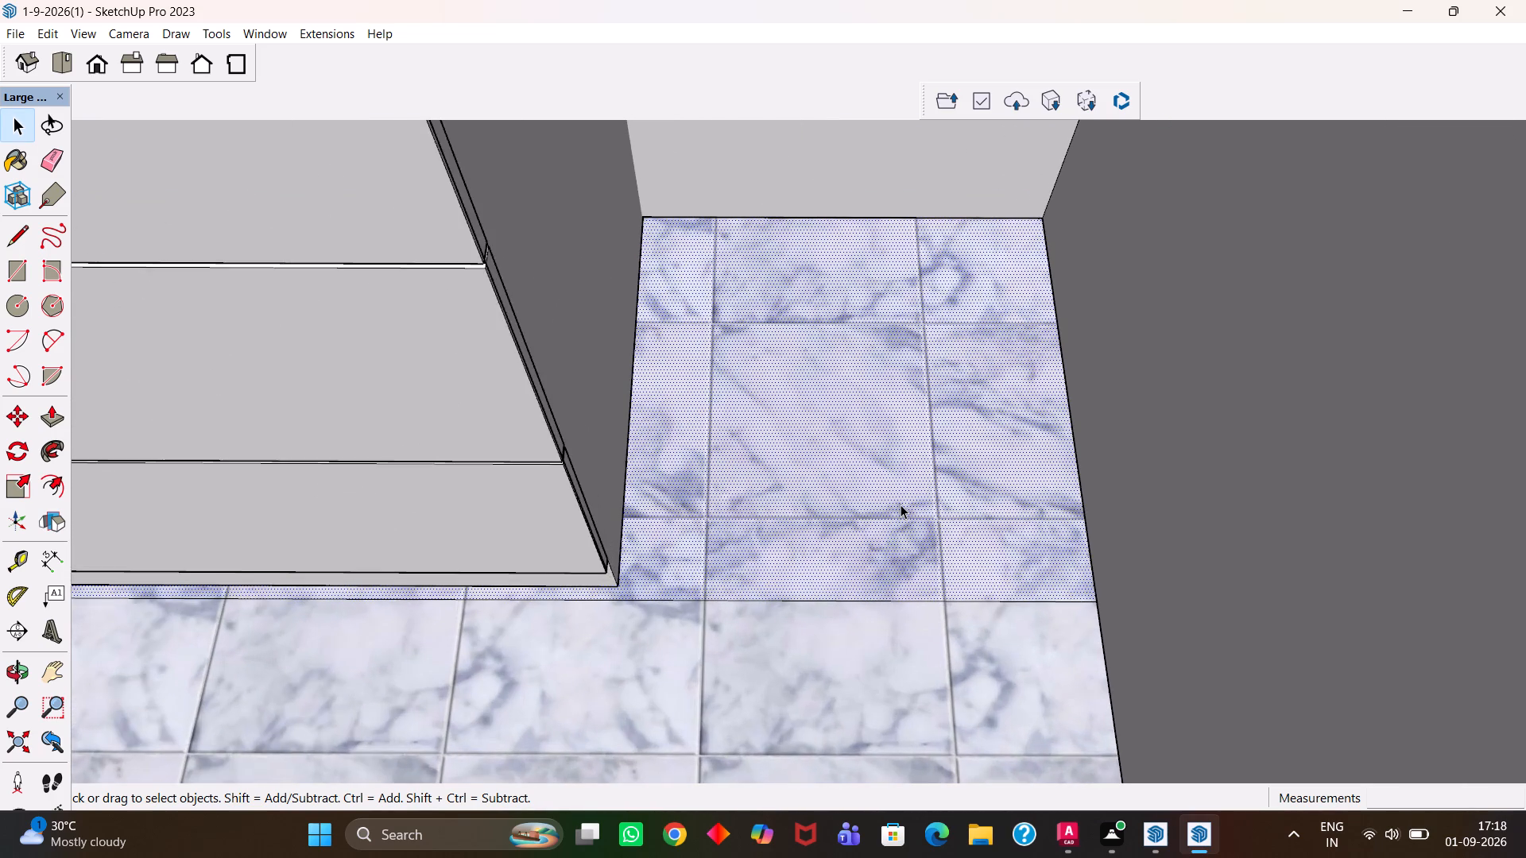
pyautogui.press('h')
pyautogui.moveTo(913, 488); pyautogui.dragTo(785, 499)
pyautogui.press('t')
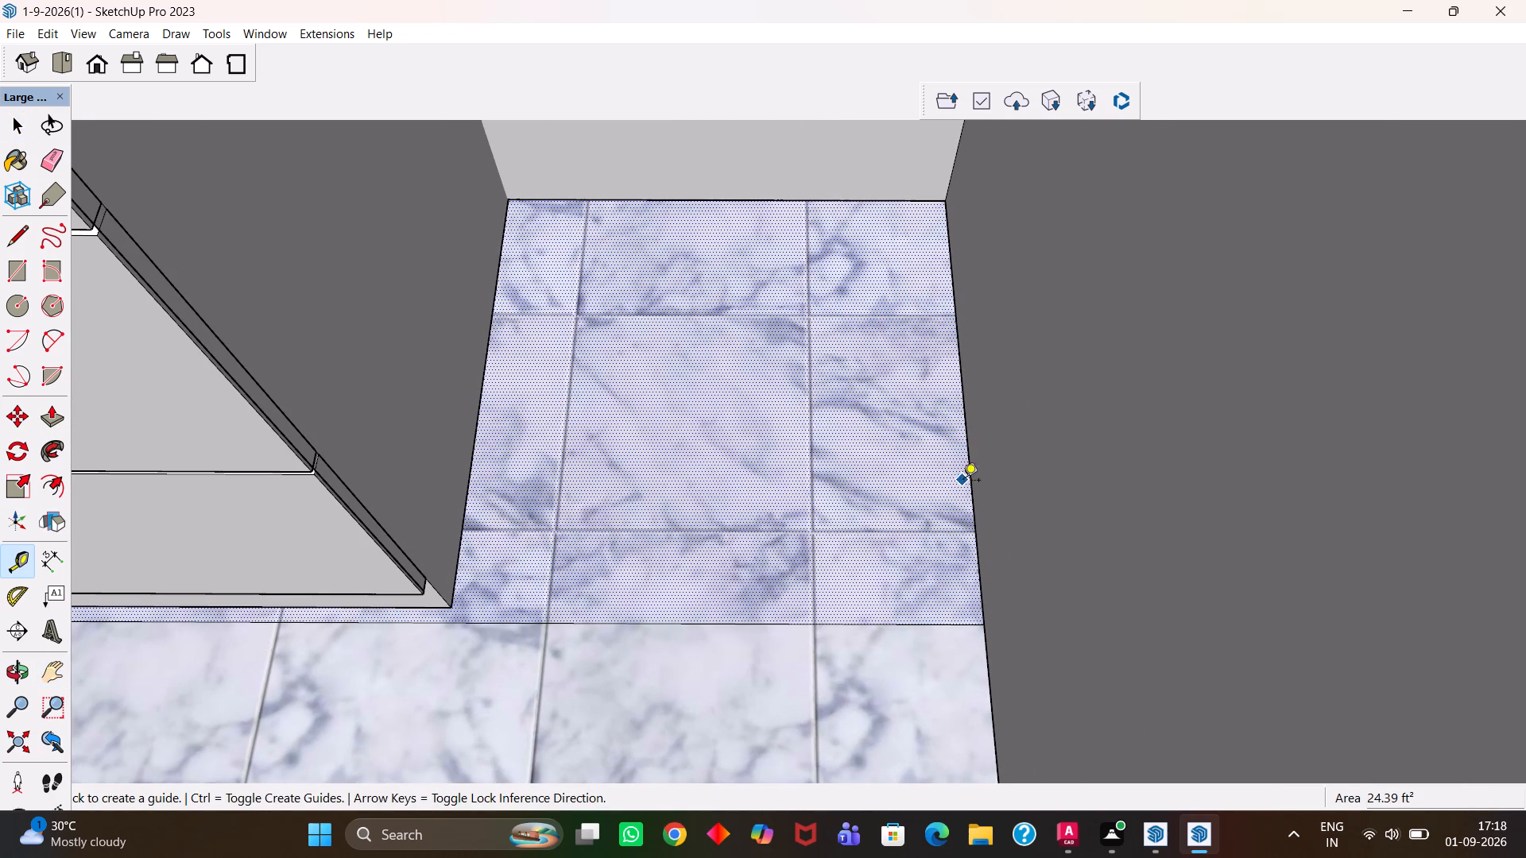
pyautogui.click(974, 489)
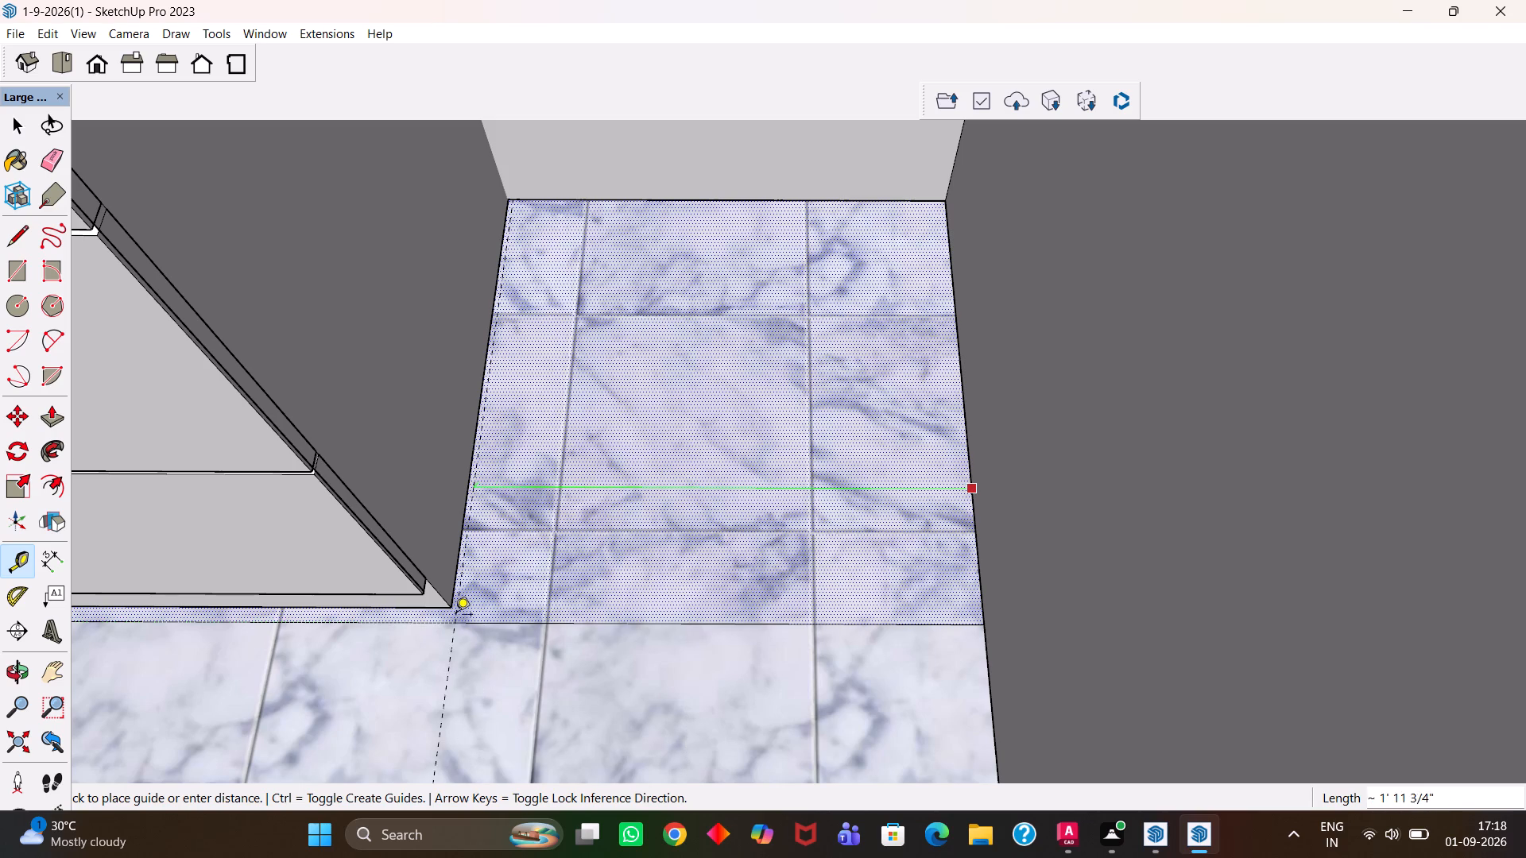
pyautogui.click(453, 601)
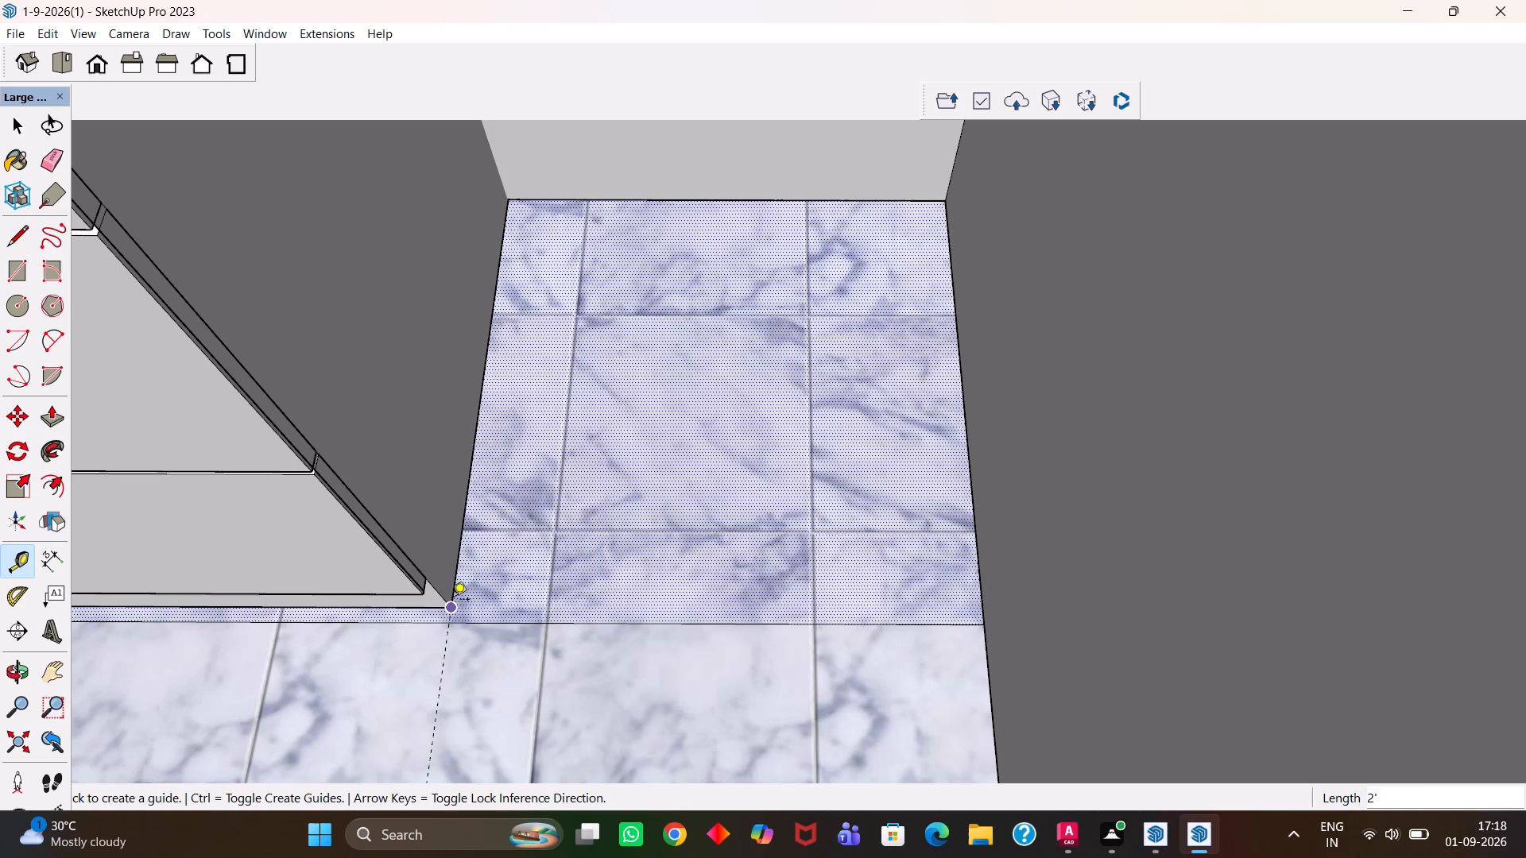
# Draw a line across the floor strip from the guide at its front edge to the back wall, separating the gap's floor piece.
pyautogui.press('l')
pyautogui.scroll(1, 455, 610)
pyautogui.click(452, 632)
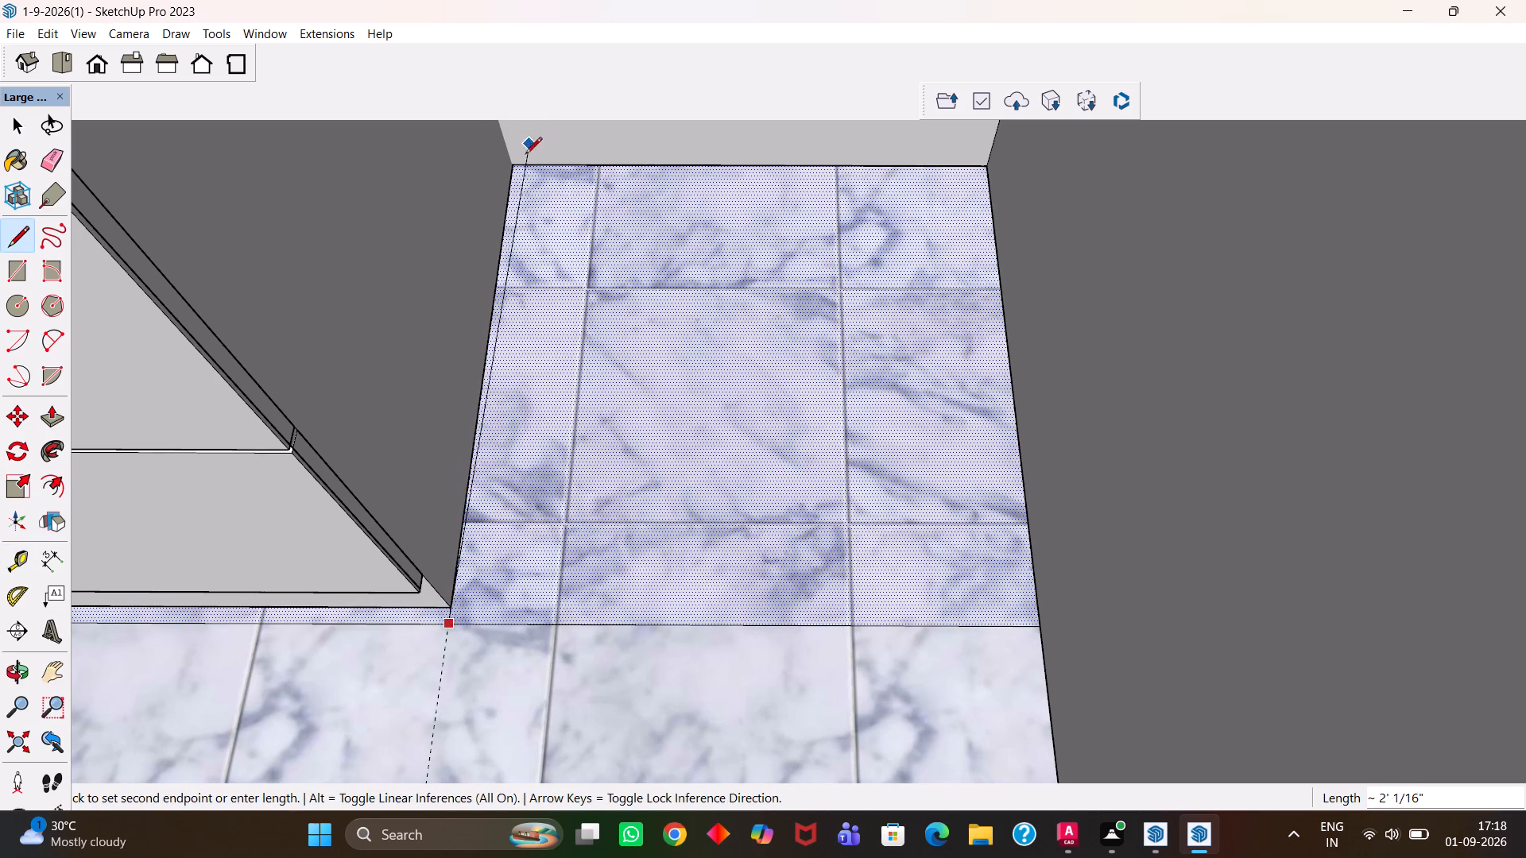
pyautogui.click(514, 161)
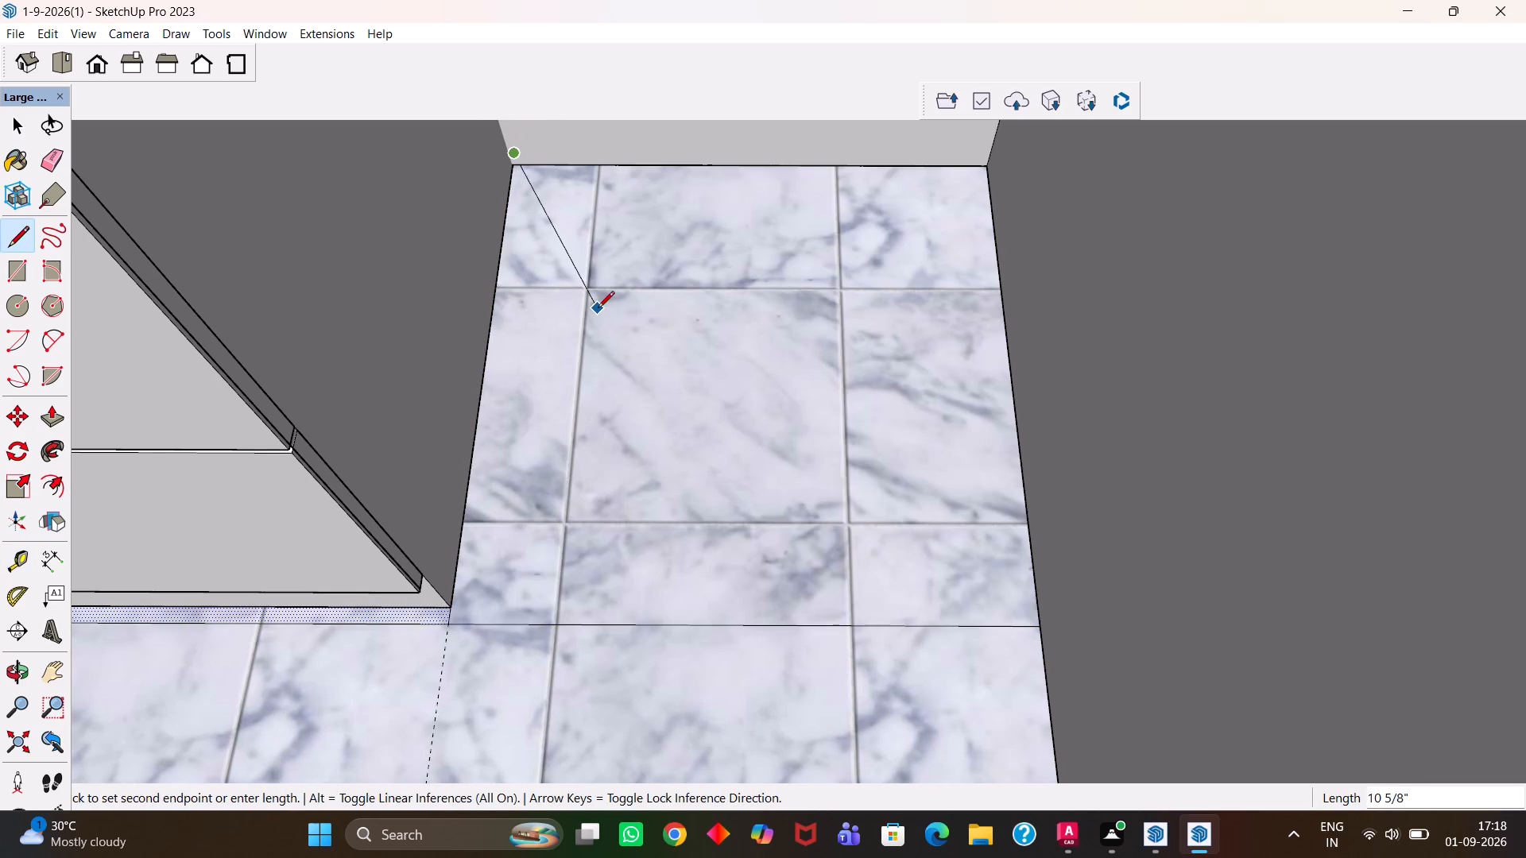
pyautogui.press('space')
pyautogui.press('v')
pyautogui.press('space')
# Copy the gap's floor piece out of the house onto the open ground in front of the freestanding four-bay wardrobe.
pyautogui.click(629, 398)
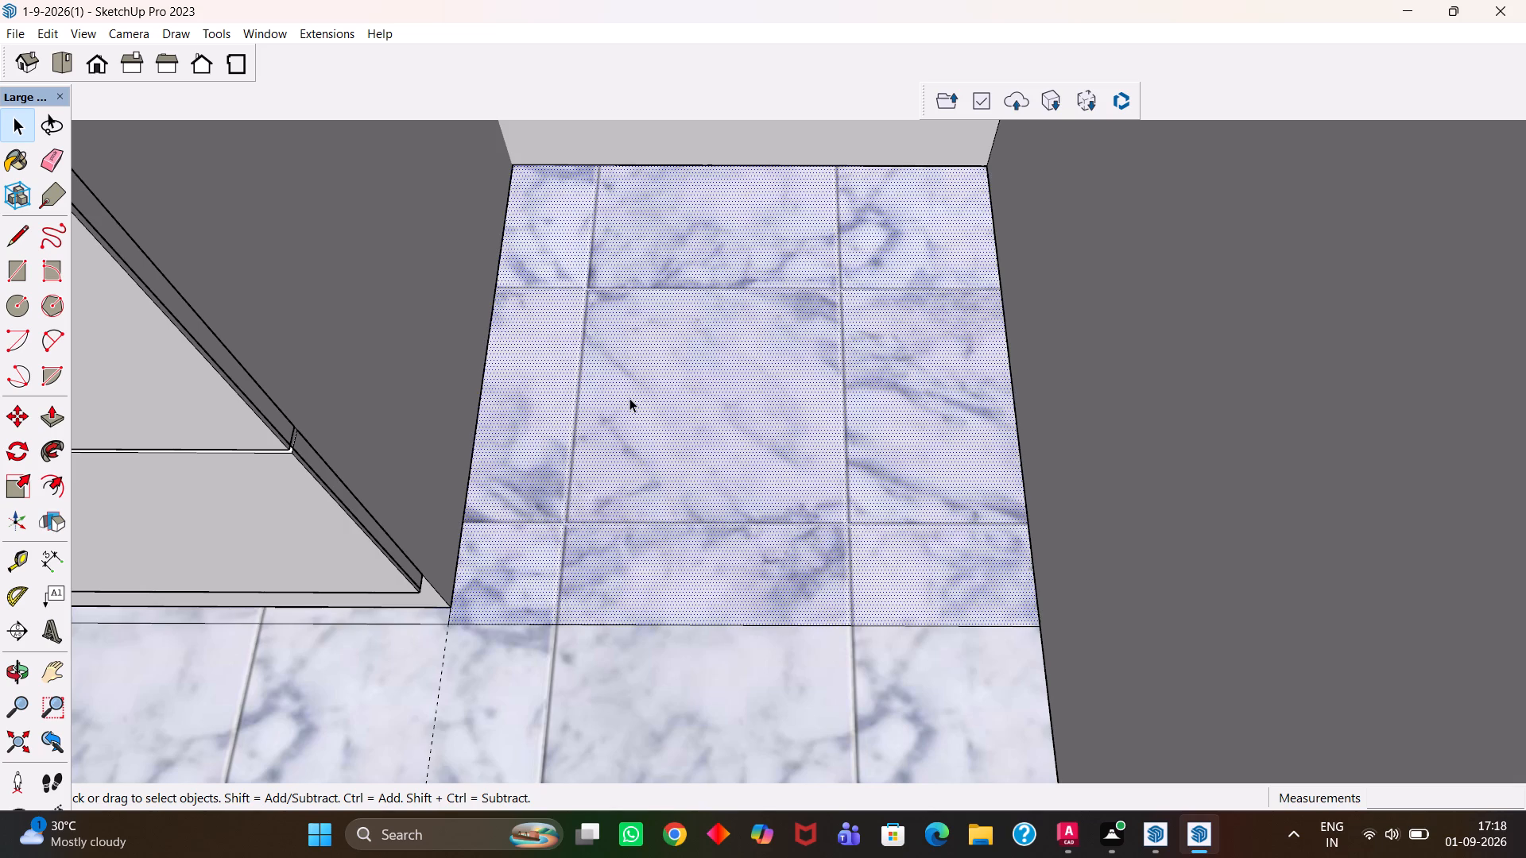
pyautogui.scroll(-16, 629, 398)
pyautogui.scroll(-5, 626, 405)
pyautogui.scroll(1, 626, 406)
pyautogui.scroll(-3, 625, 407)
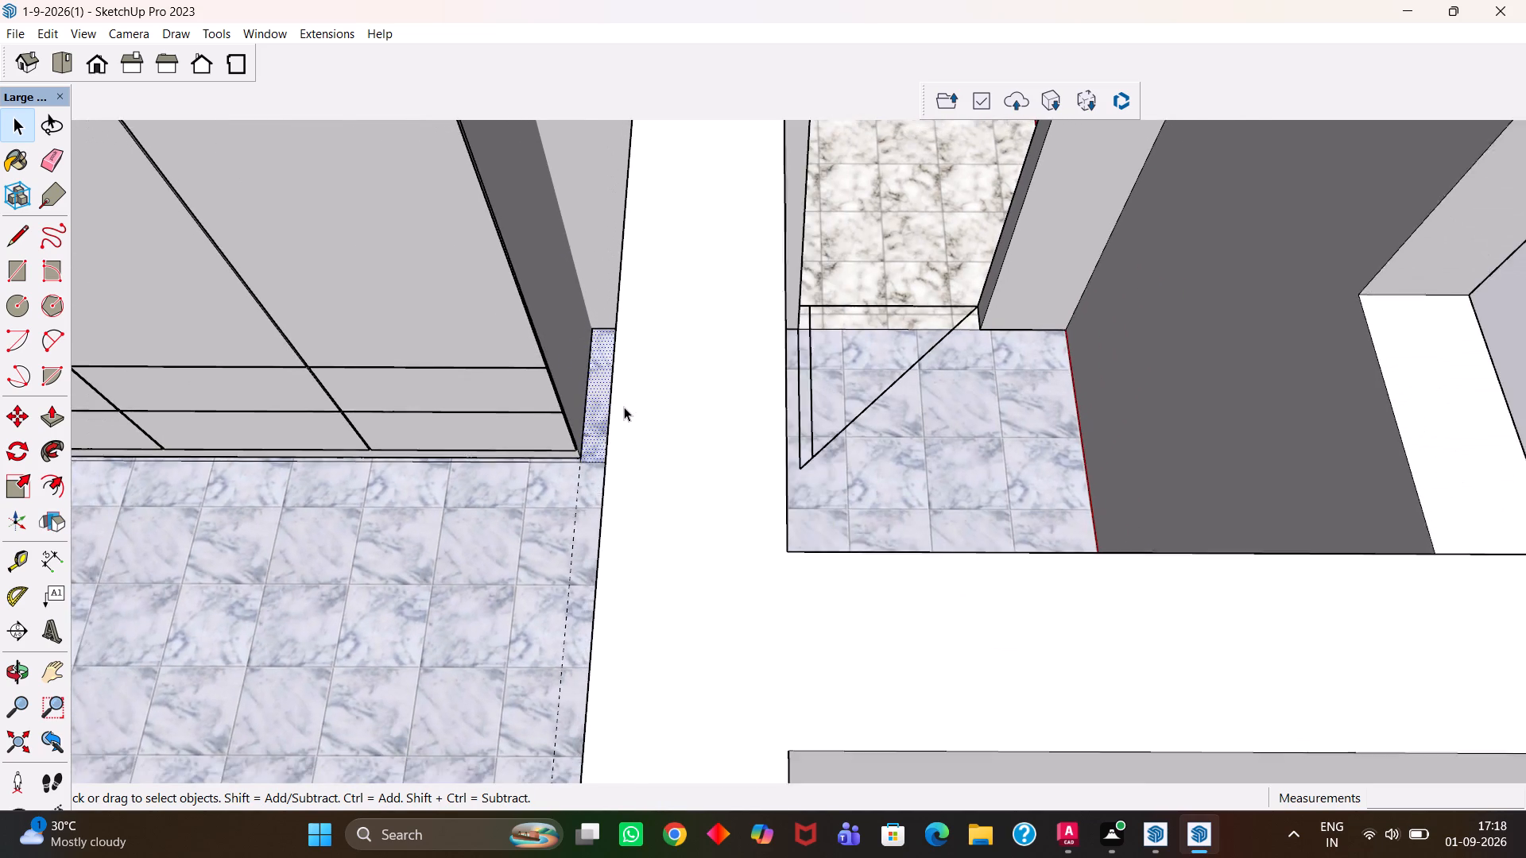
pyautogui.scroll(-9, 624, 407)
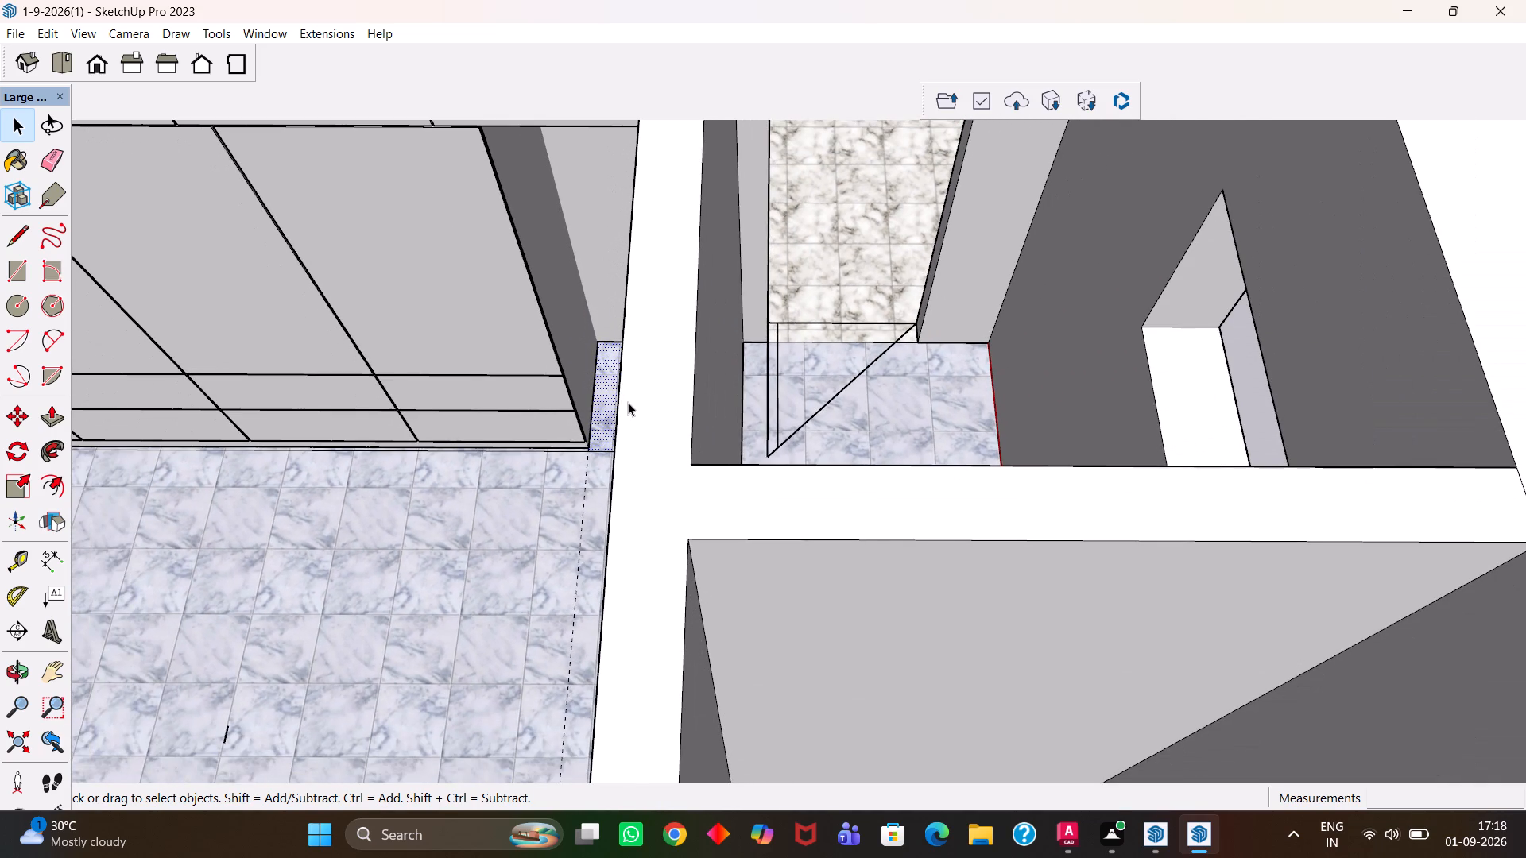
pyautogui.scroll(-4, 628, 402)
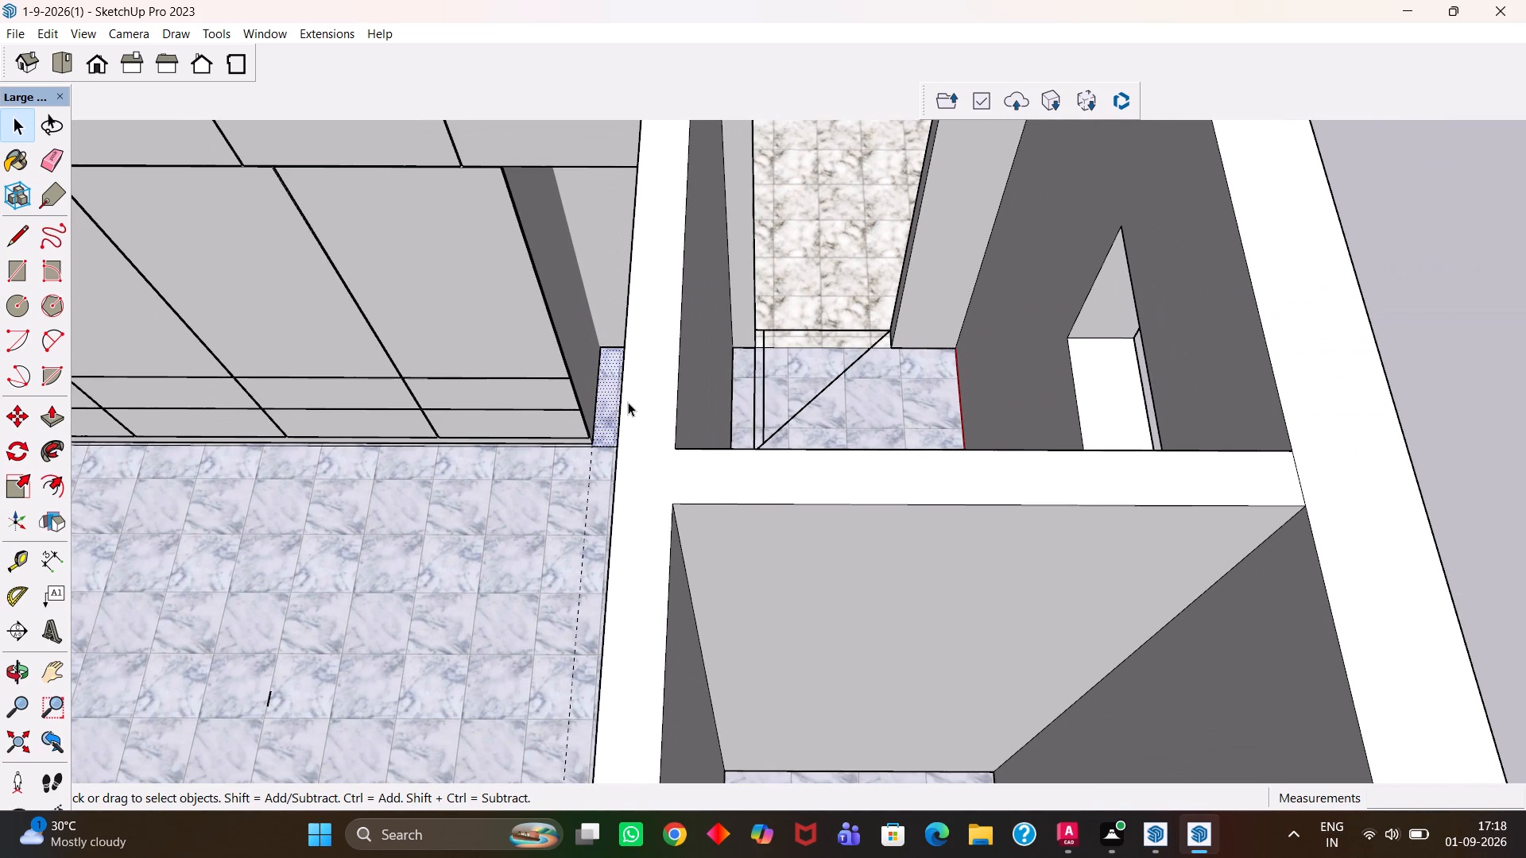
pyautogui.scroll(-1, 628, 402)
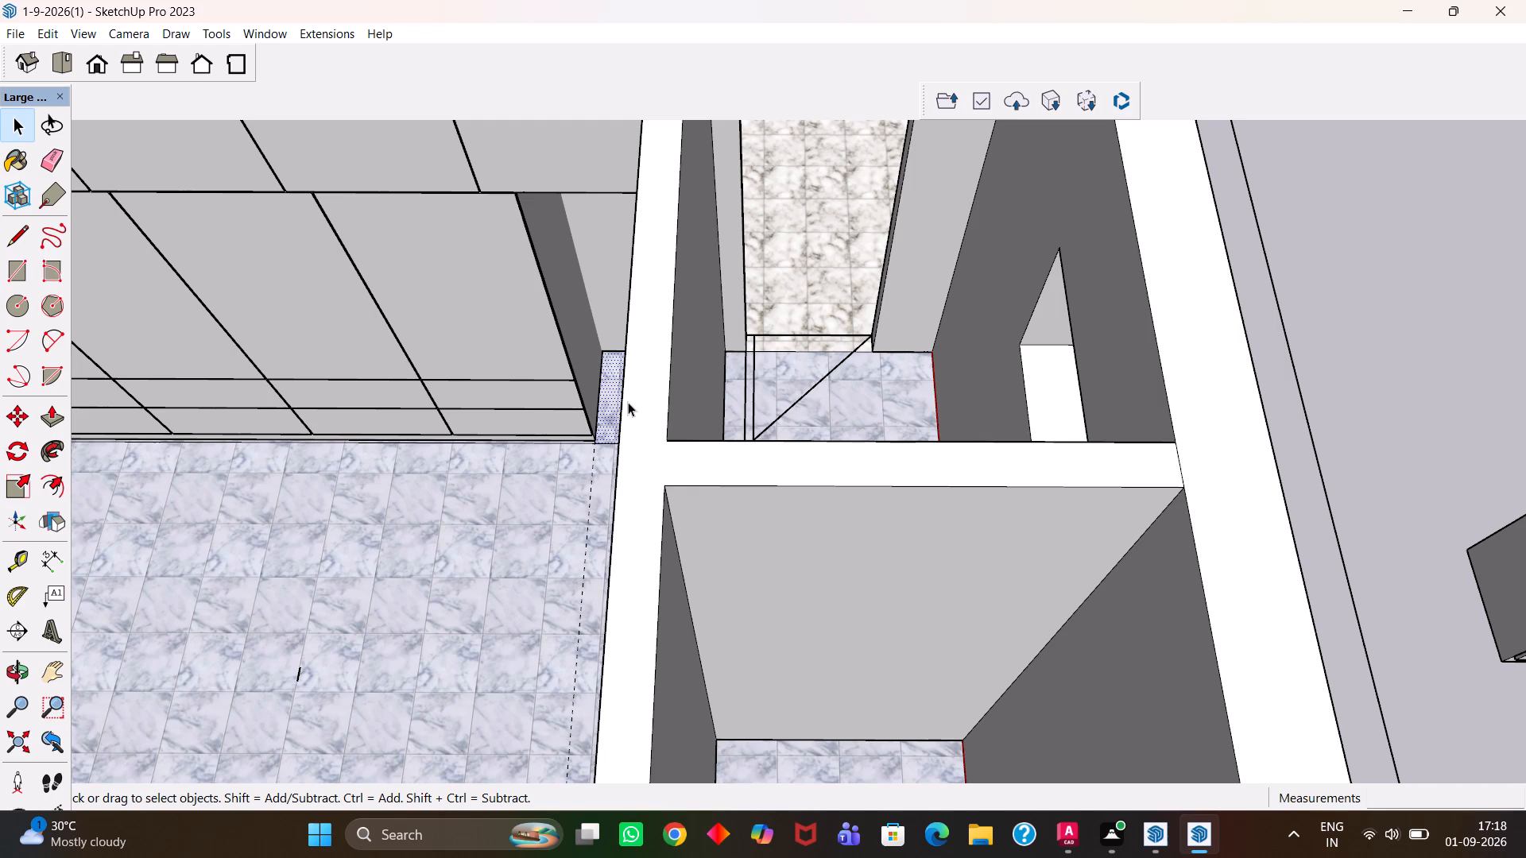
pyautogui.scroll(-1, 628, 402)
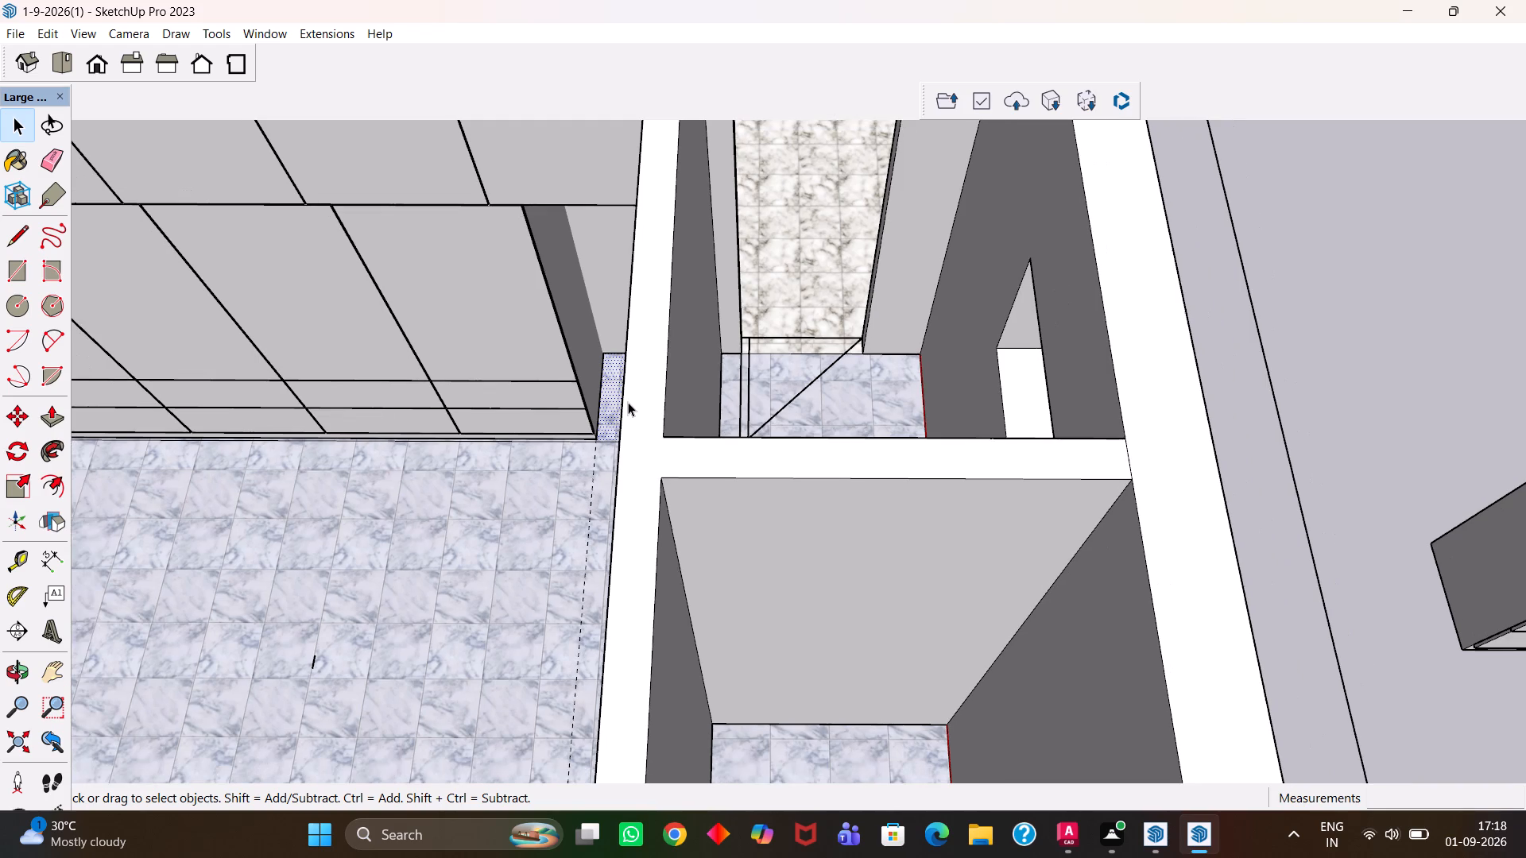
pyautogui.scroll(-7, 628, 402)
pyautogui.scroll(1, 630, 404)
pyautogui.scroll(-4, 630, 405)
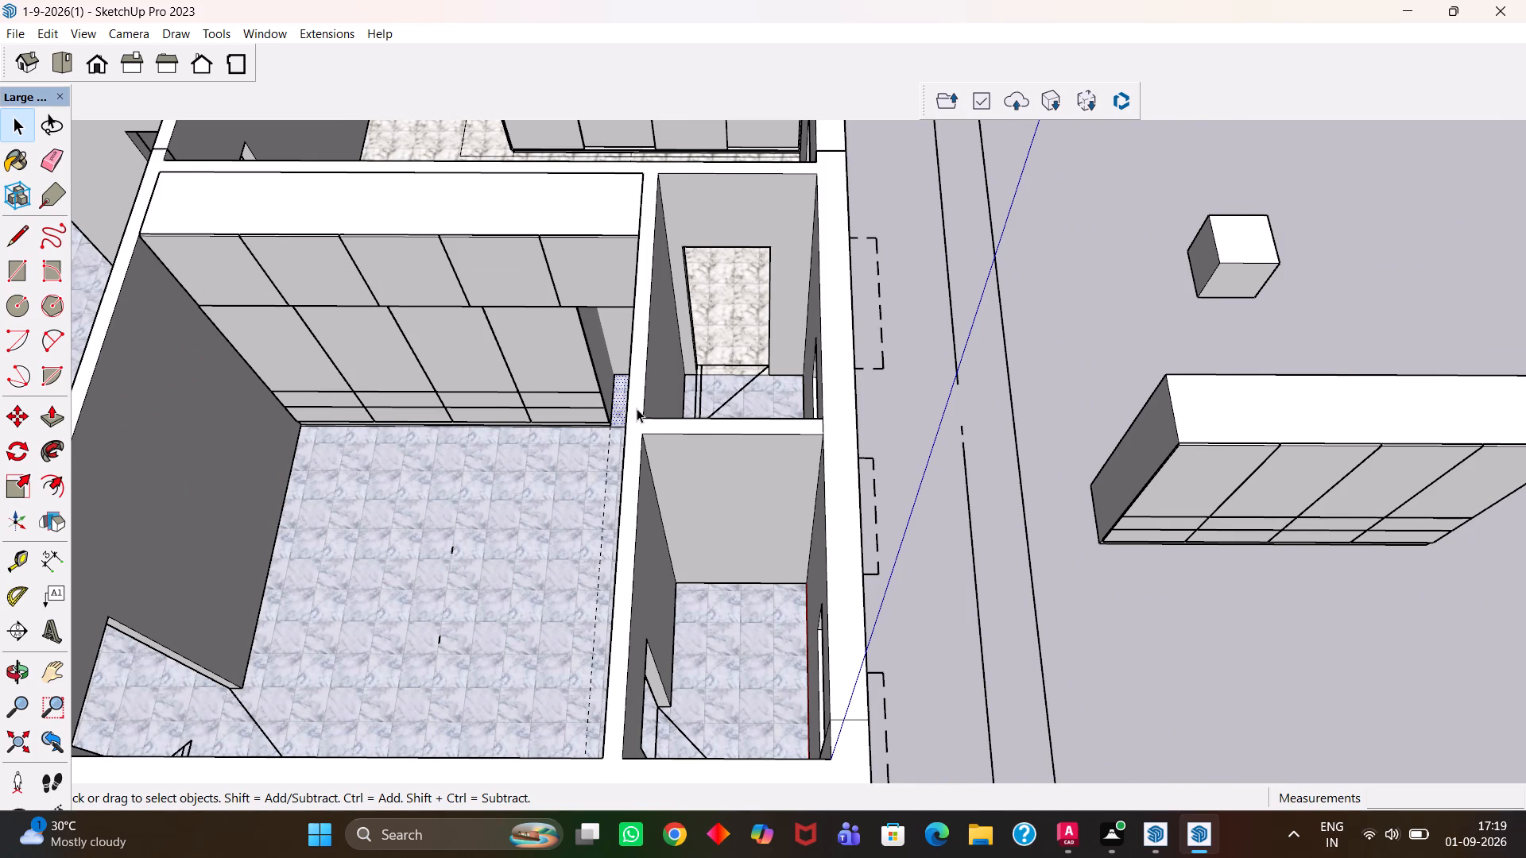
pyautogui.scroll(-6, 637, 411)
pyautogui.scroll(4, 669, 396)
pyautogui.scroll(6, 606, 418)
pyautogui.press('h')
pyautogui.moveTo(603, 419); pyautogui.dragTo(648, 419)
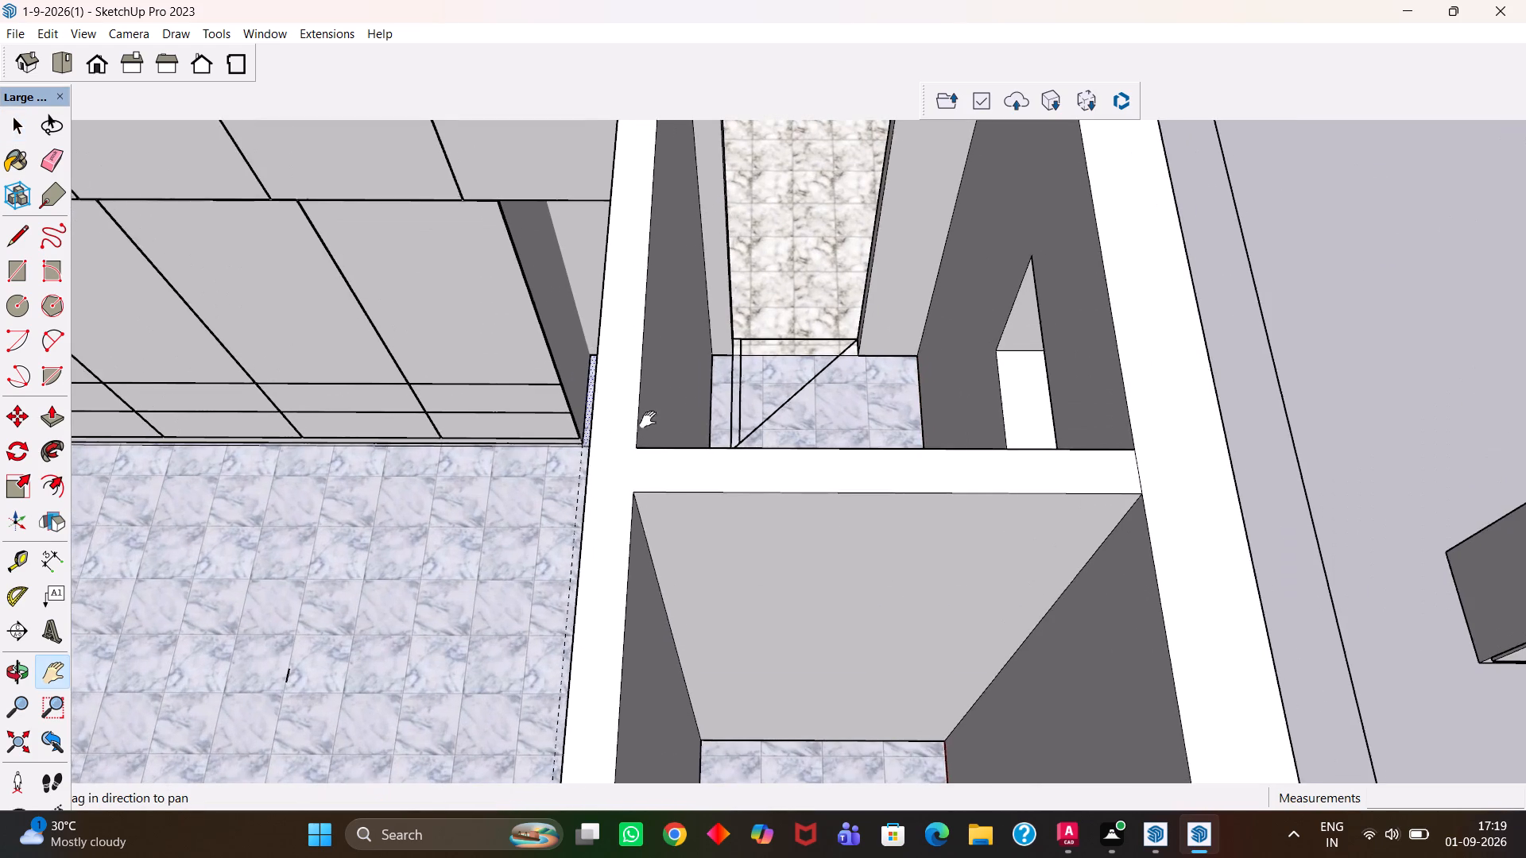
pyautogui.moveTo(648, 419); pyautogui.dragTo(838, 420)
pyautogui.press('m')
pyautogui.click(741, 417)
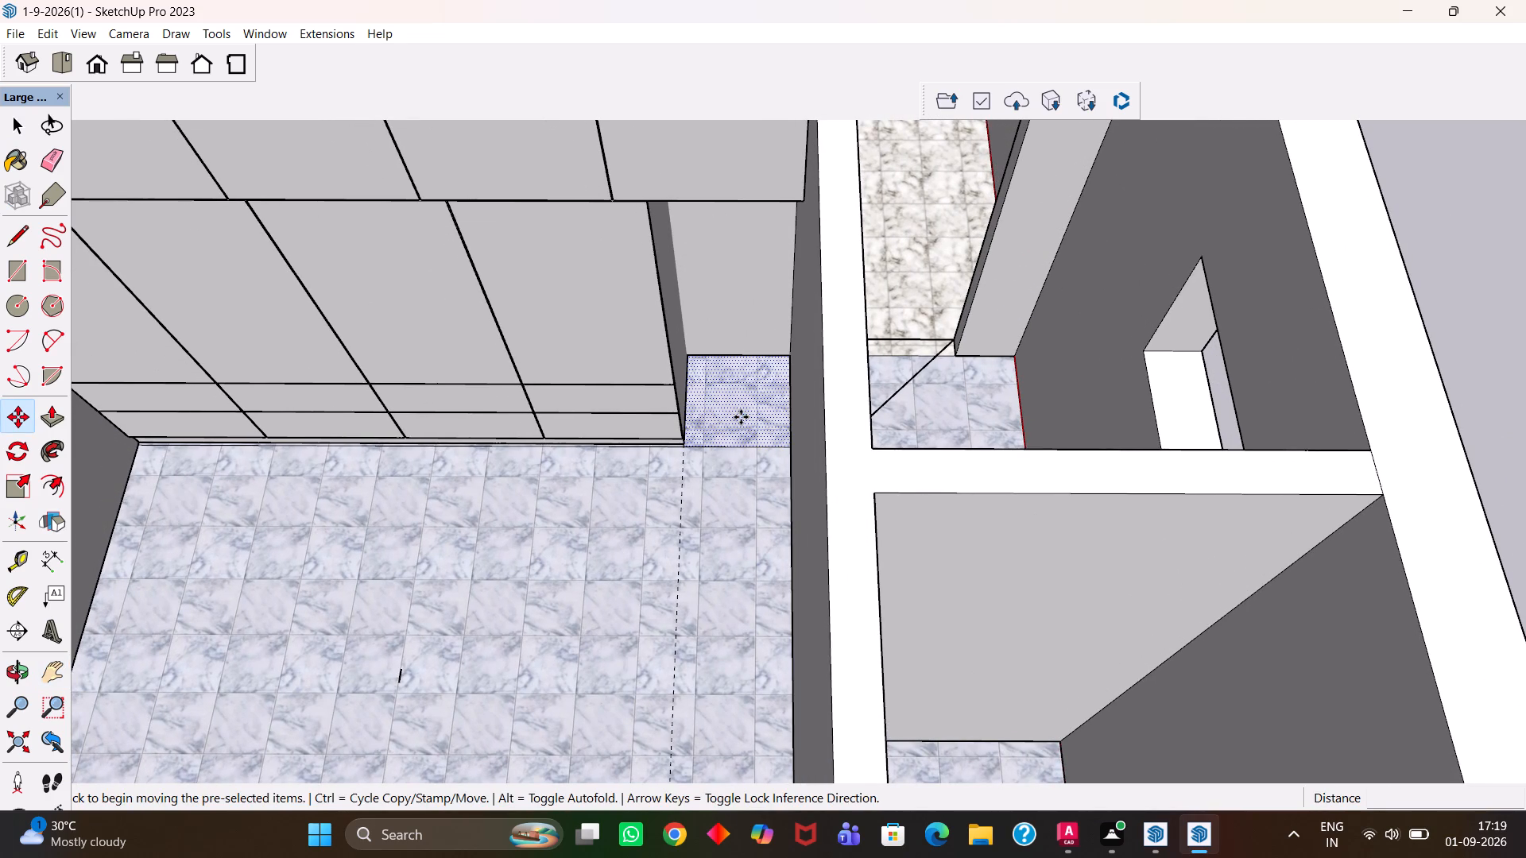
pyautogui.press('h')
pyautogui.scroll(-7, 789, 504)
pyautogui.moveTo(1087, 512); pyautogui.dragTo(641, 454)
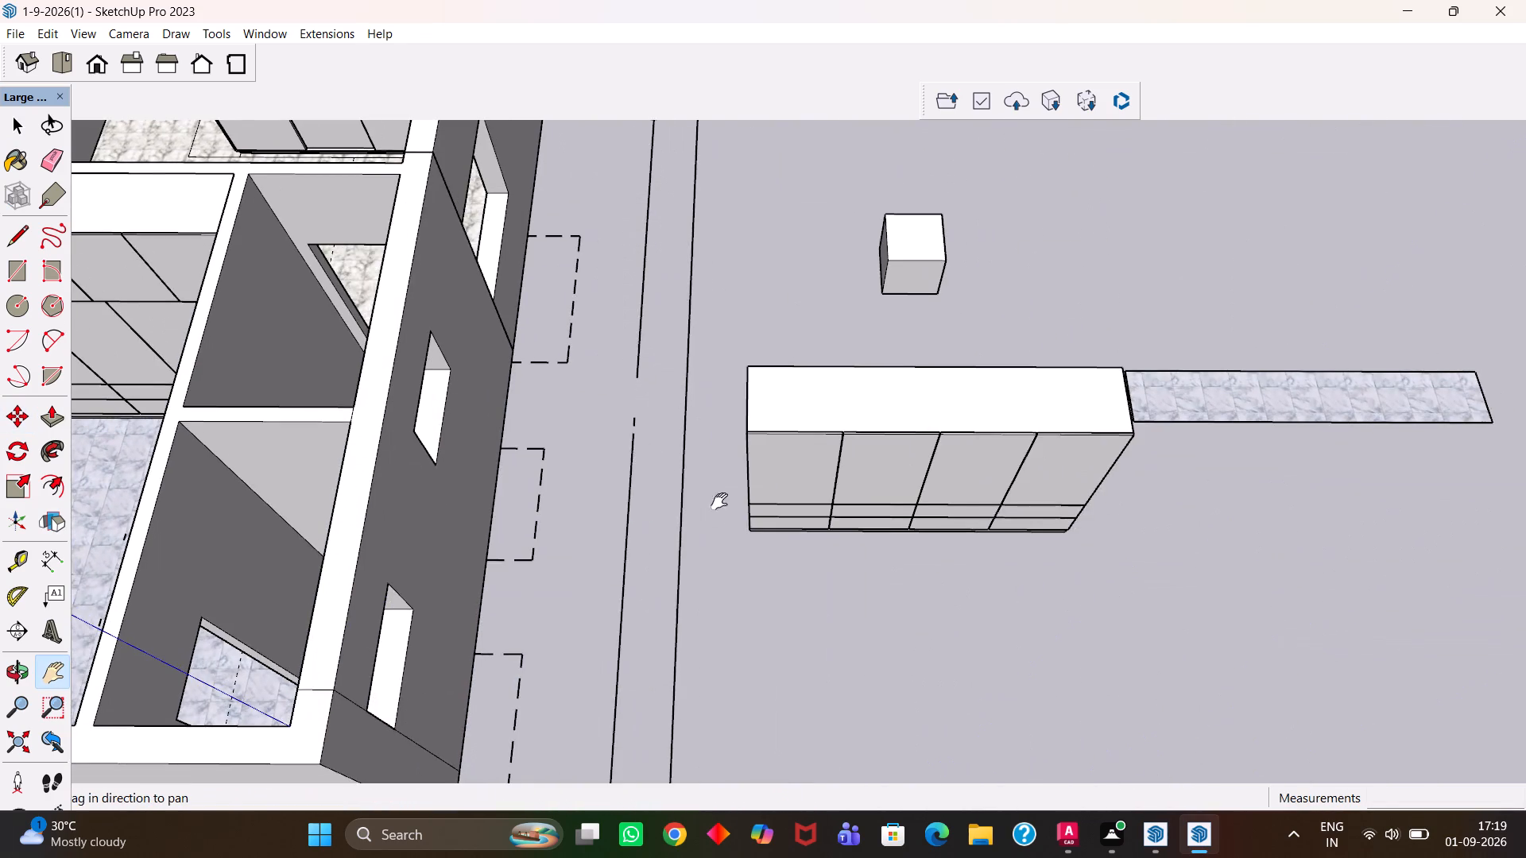
pyautogui.moveTo(772, 541); pyautogui.dragTo(579, 395)
pyautogui.press('Escape')
pyautogui.click(641, 508)
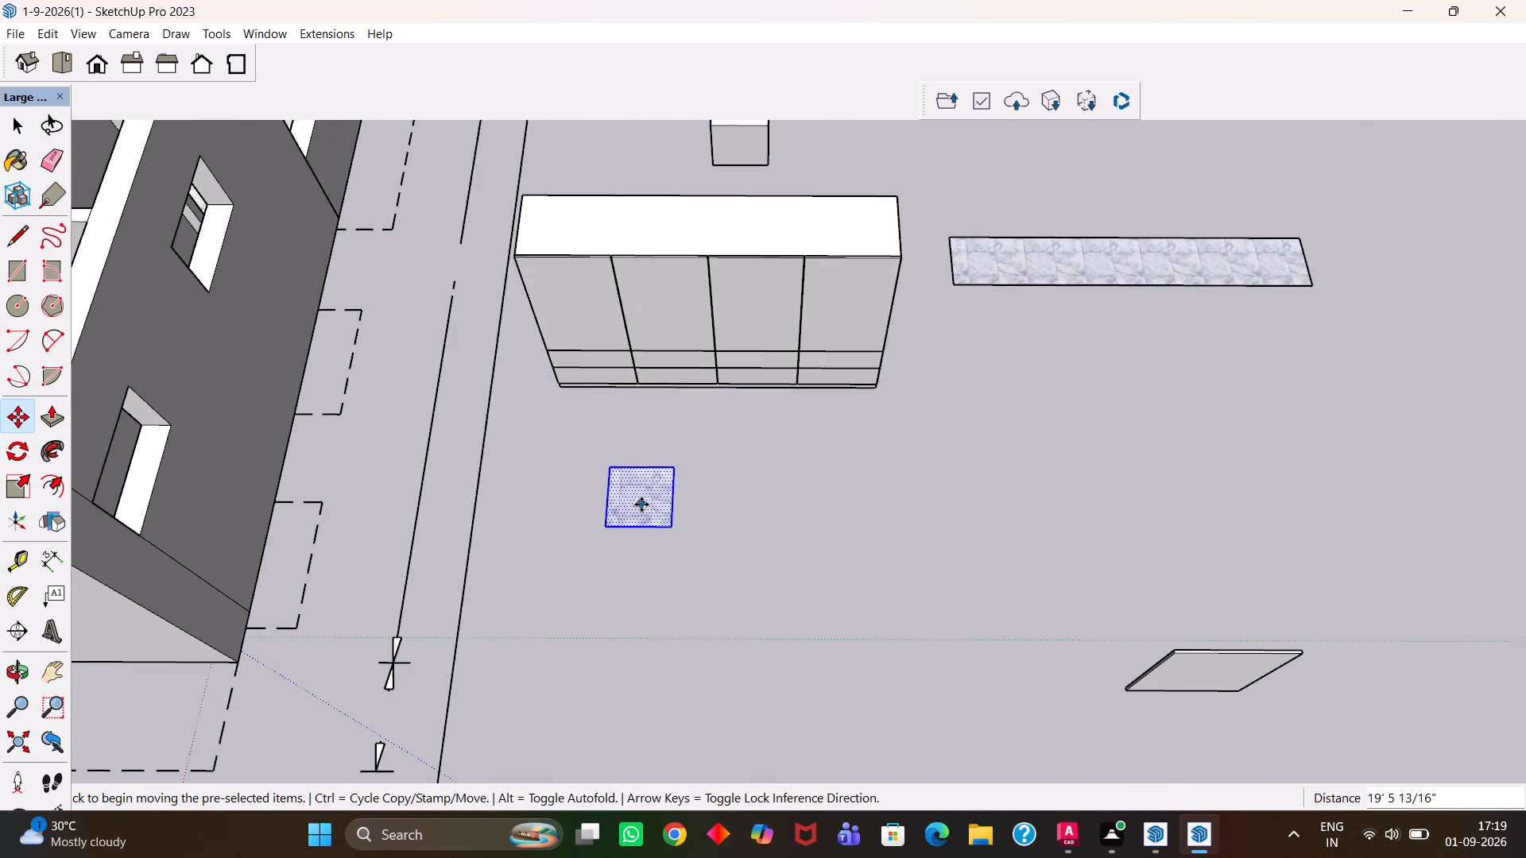
# Paint the copied floor piece with the white Color M00 material.
pyautogui.press('b')
pyautogui.click(649, 494)
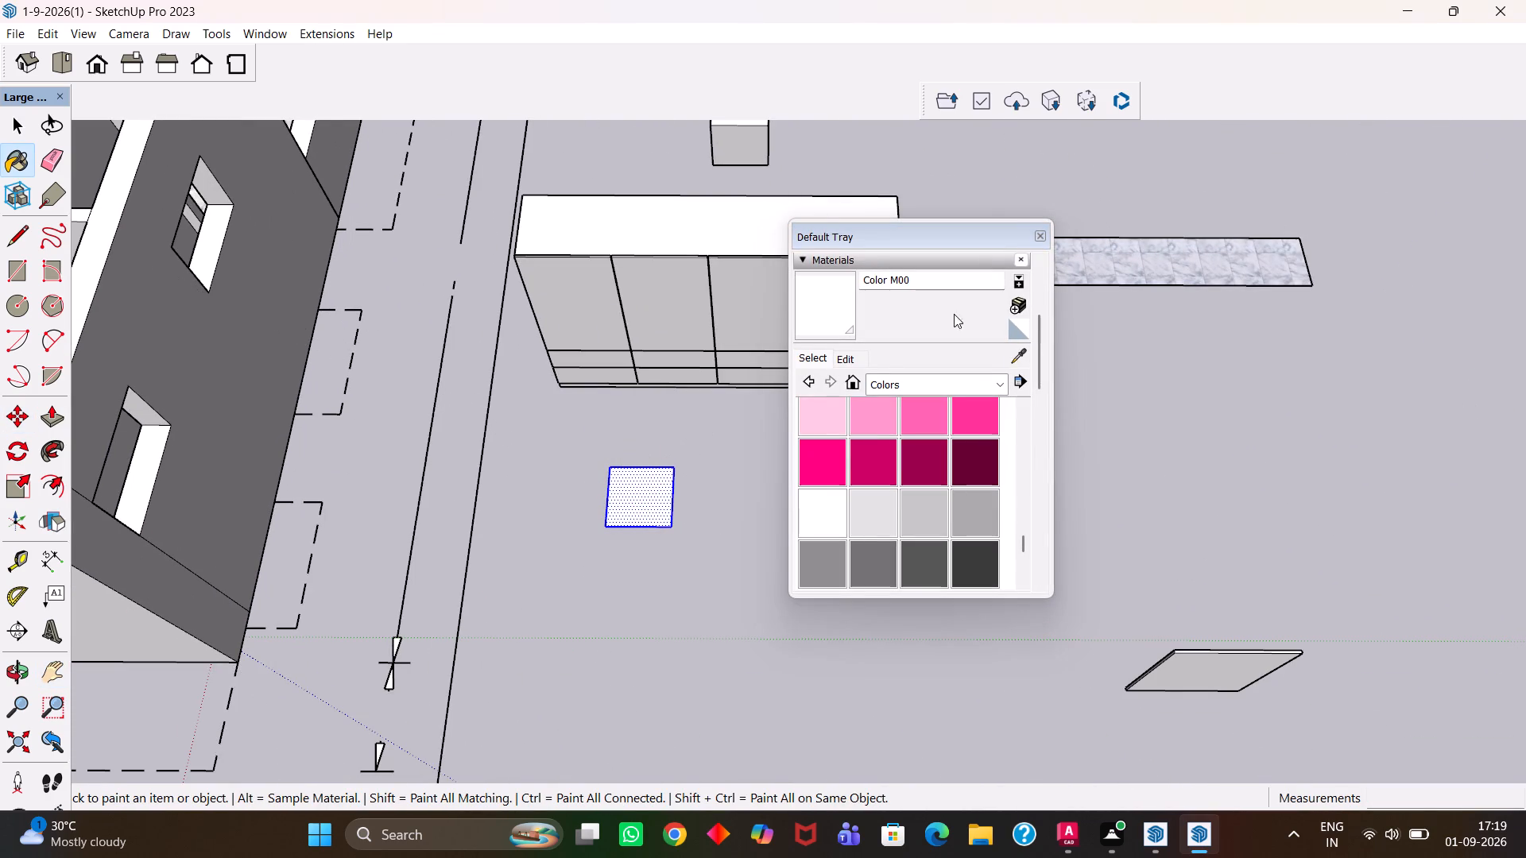
pyautogui.click(1043, 234)
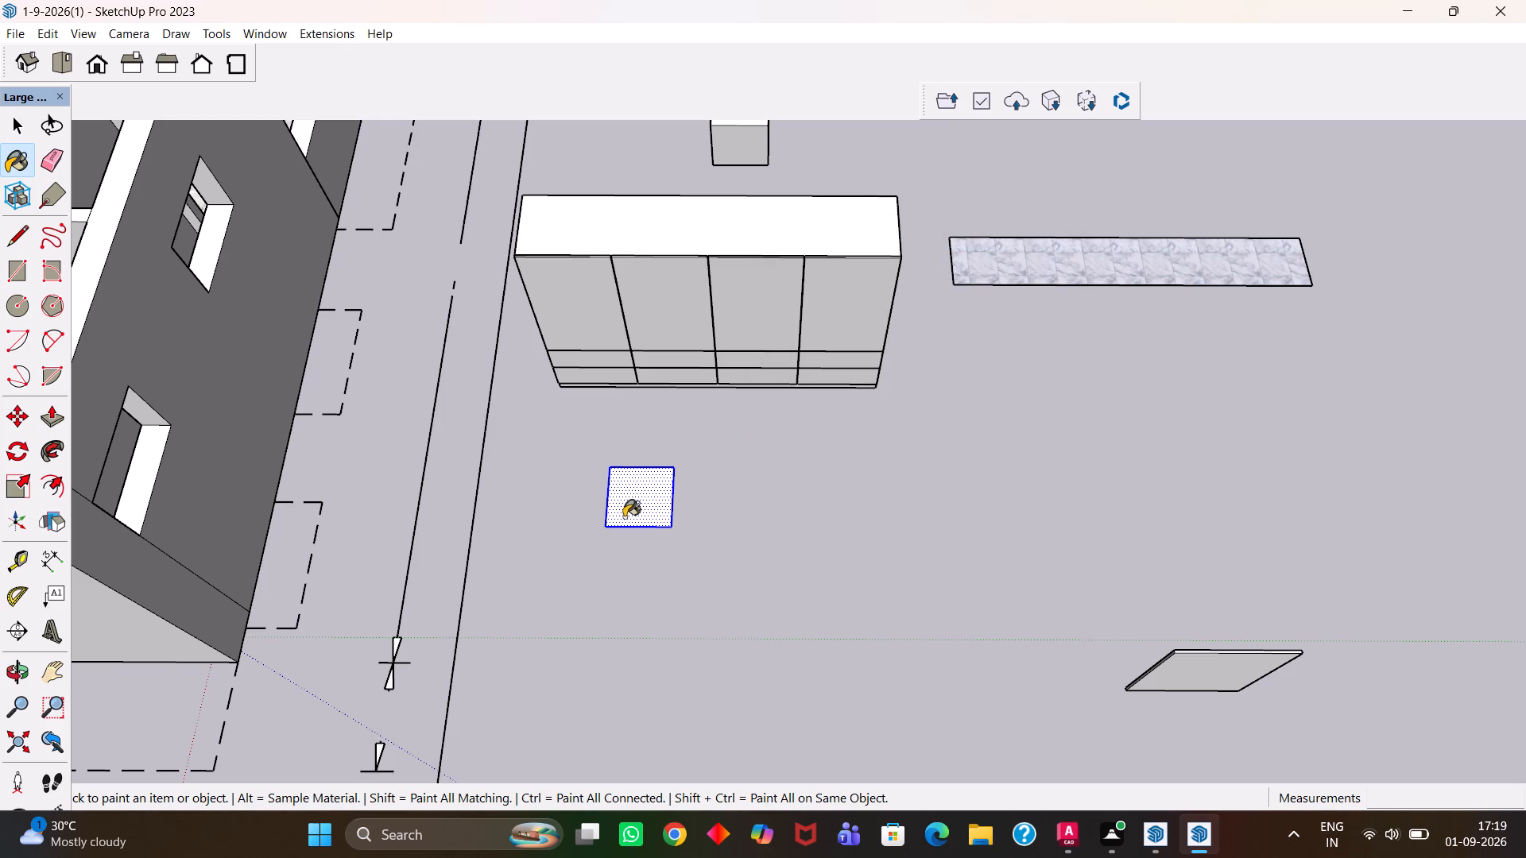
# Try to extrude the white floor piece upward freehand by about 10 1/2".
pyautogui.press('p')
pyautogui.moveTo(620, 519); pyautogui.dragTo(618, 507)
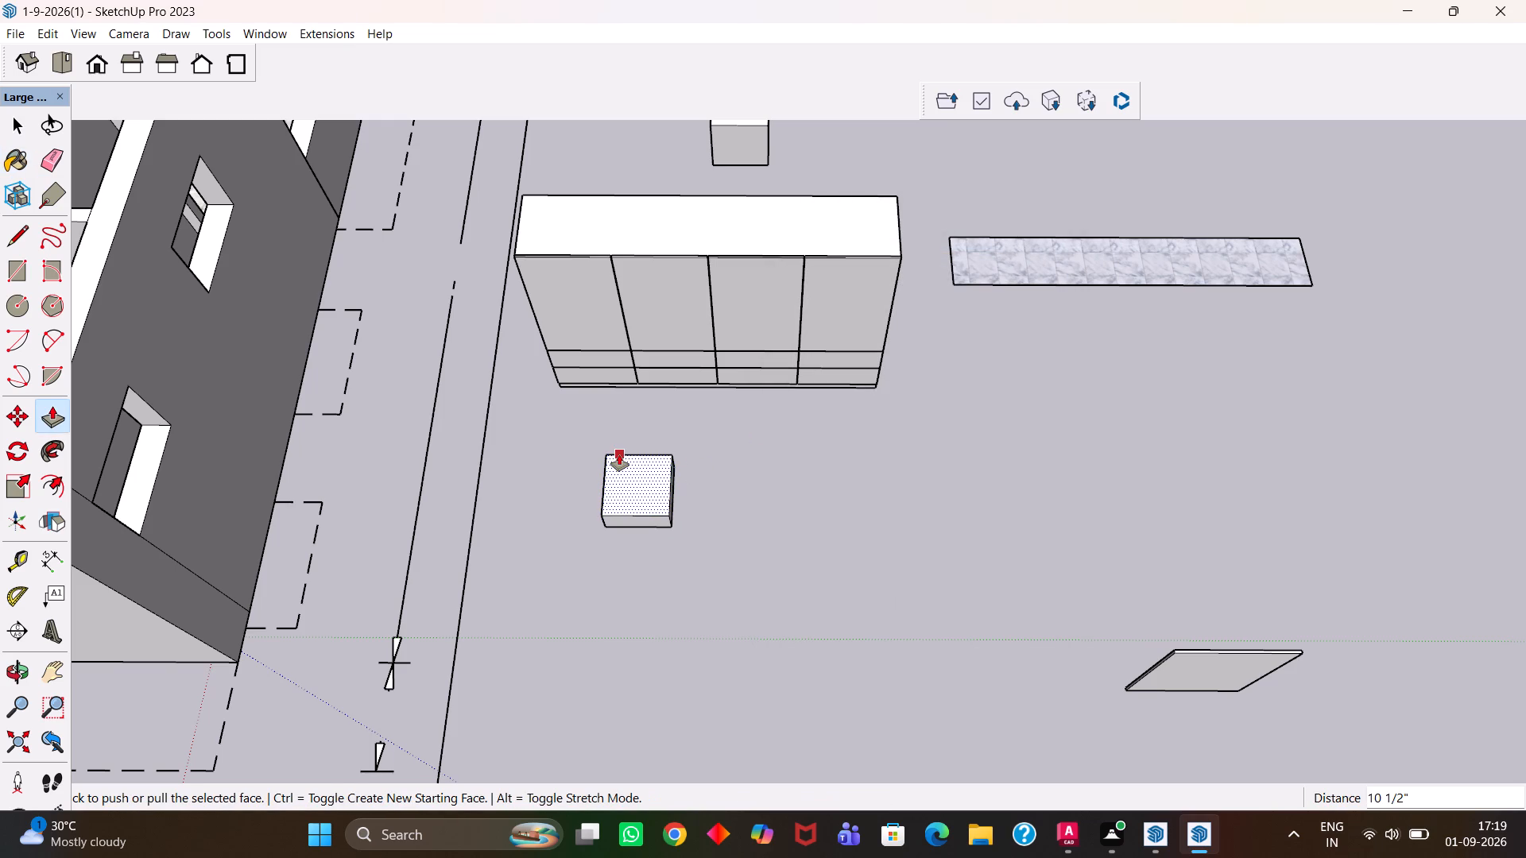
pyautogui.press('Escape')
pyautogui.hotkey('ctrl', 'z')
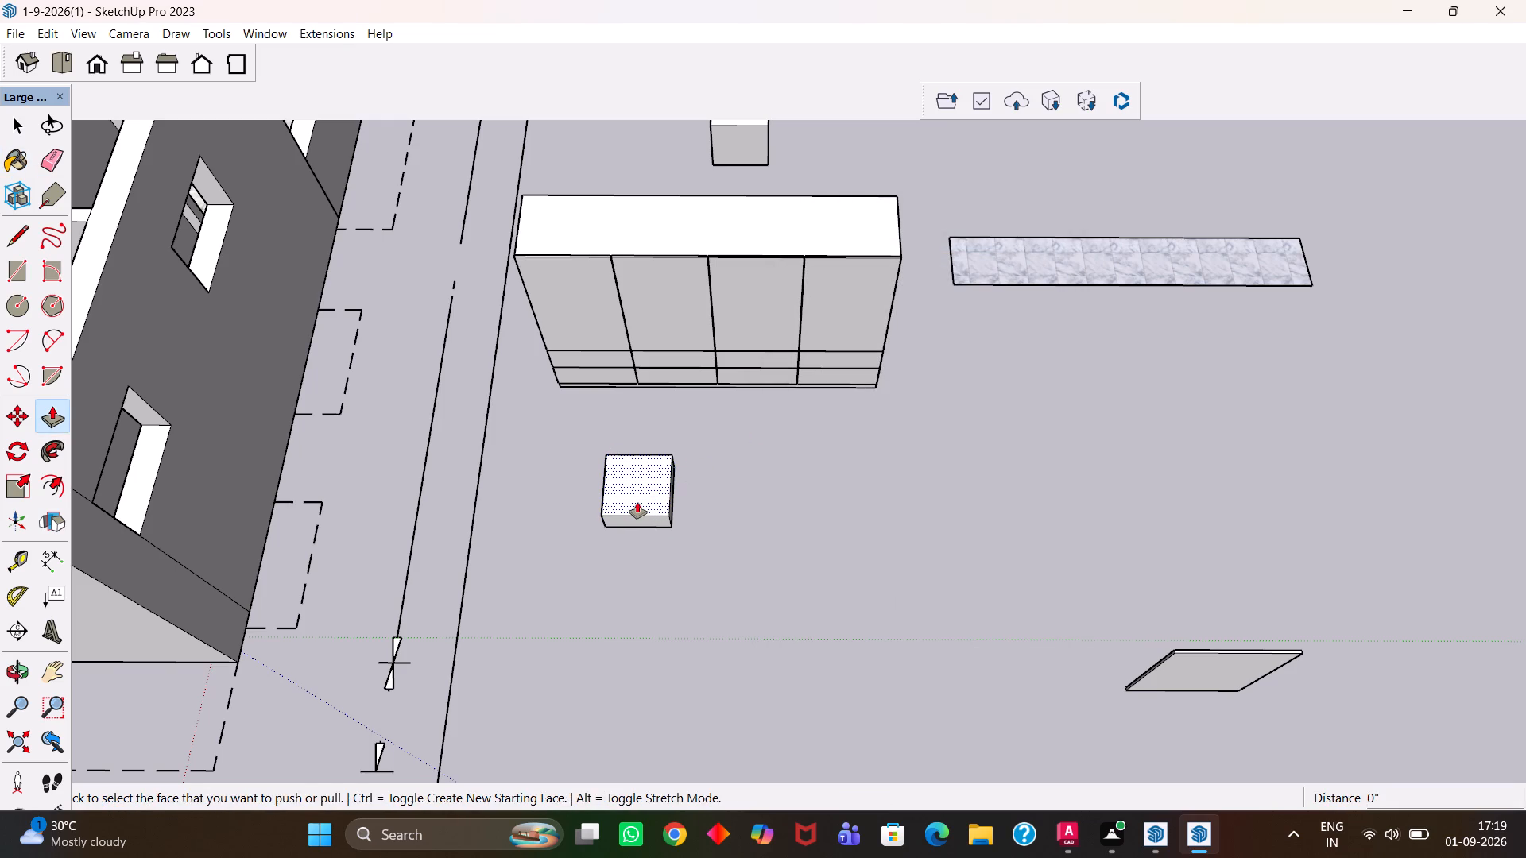
# Extrude the white floor piece upward by 2' into a box.
pyautogui.click(642, 508)
pyautogui.click(645, 508)
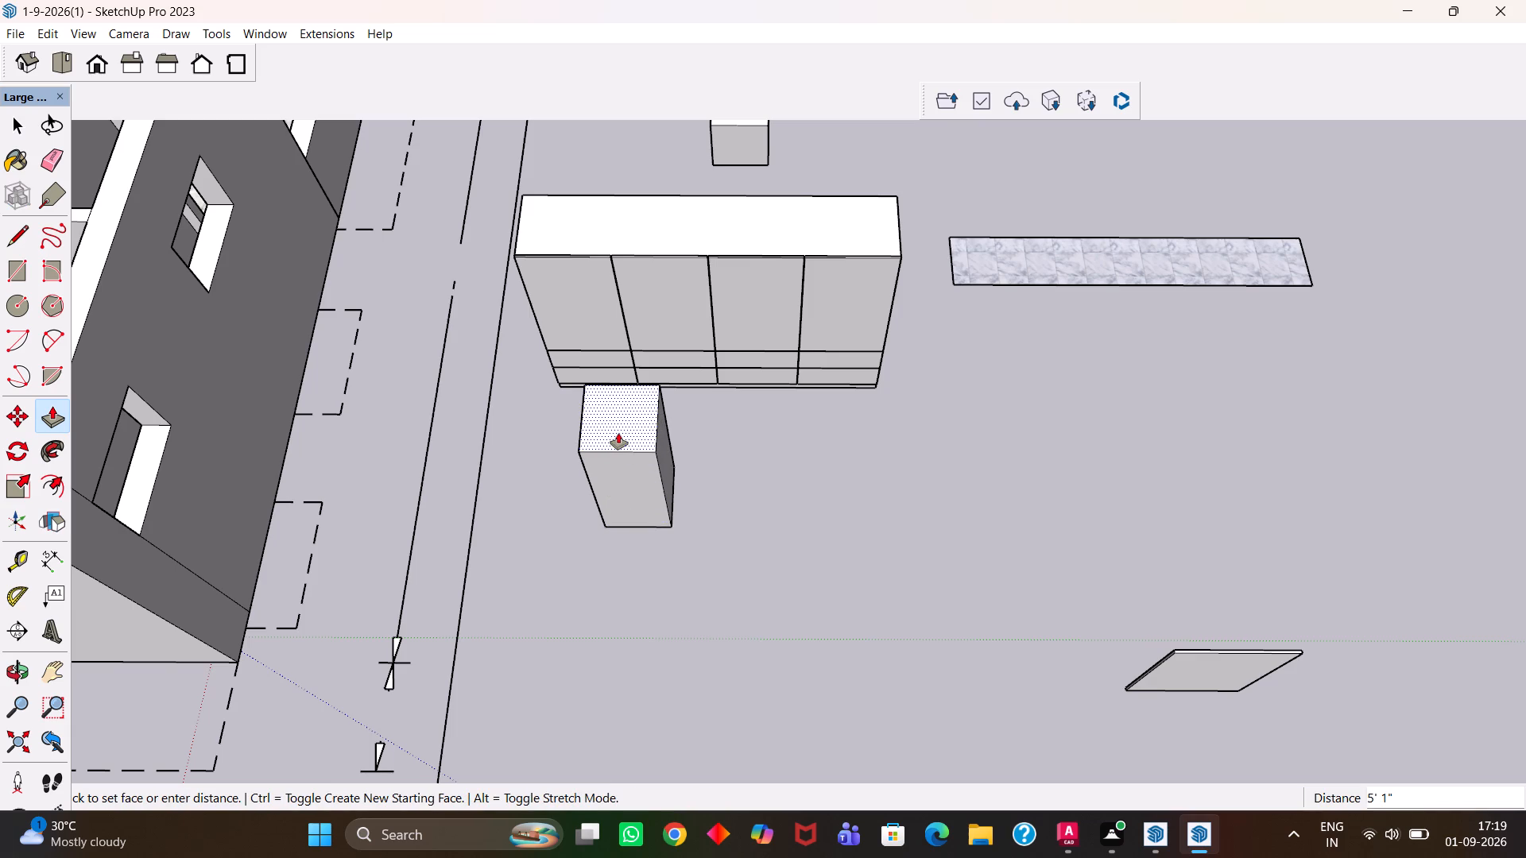
pyautogui.write("2'")
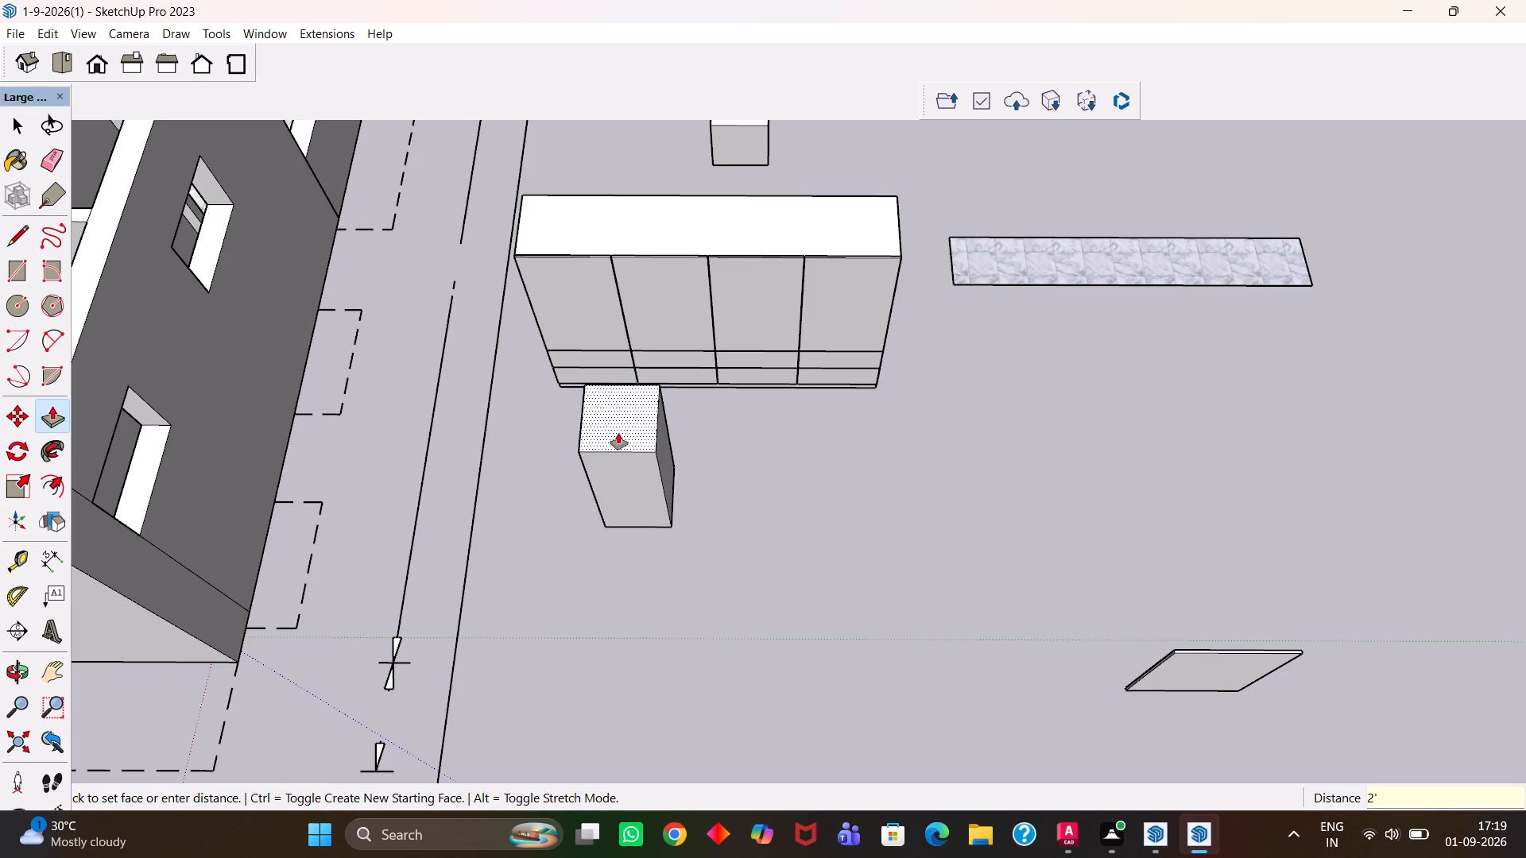
pyautogui.press('Return')
# Extrude the box's top face by 1" from a new starting face to form a top slab.
pyautogui.write('hh')
pyautogui.scroll(3, 646, 490)
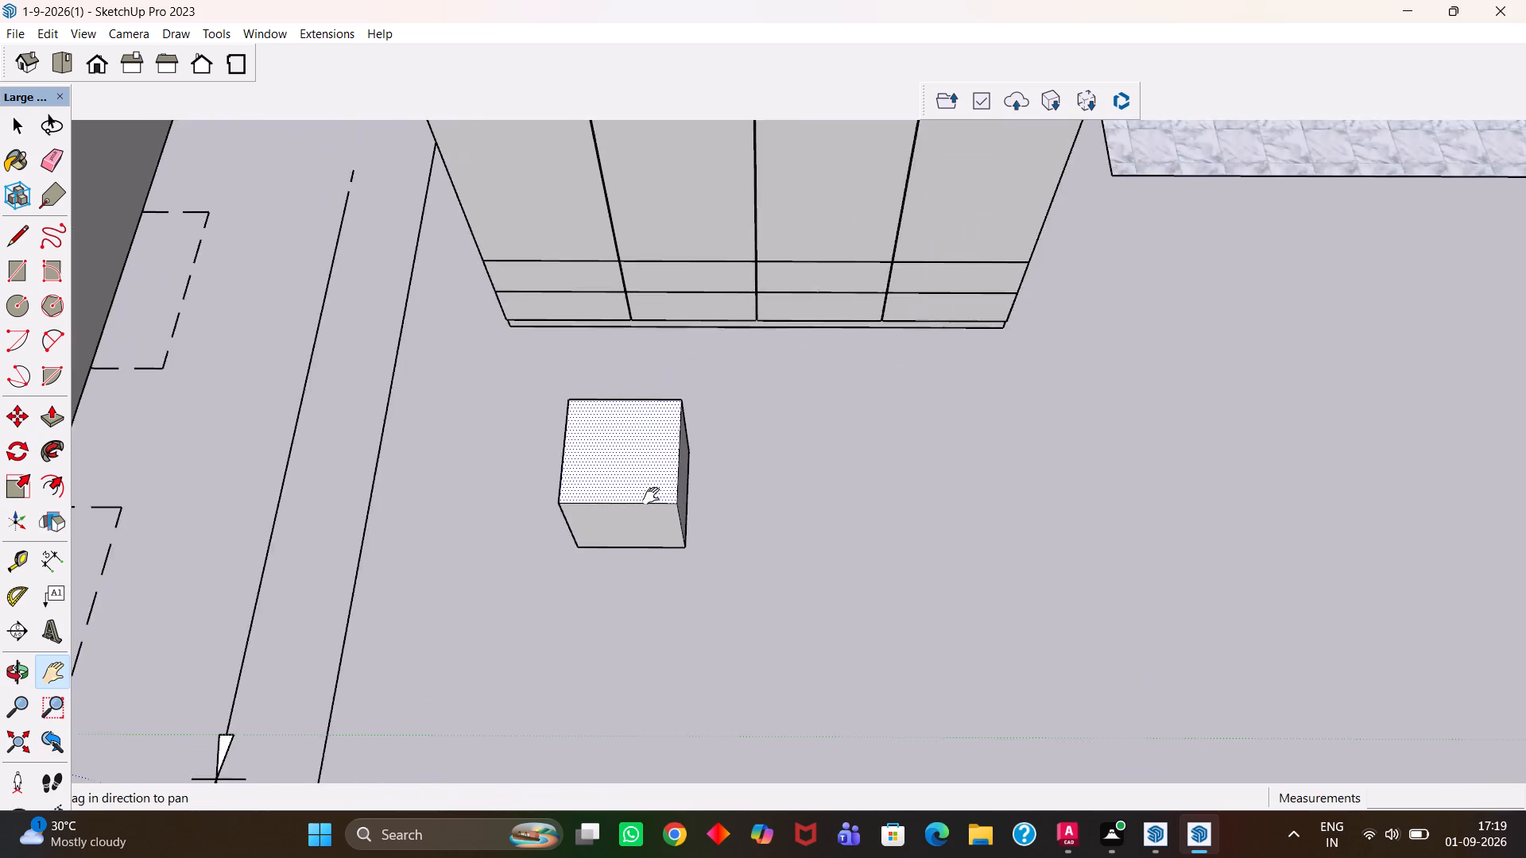
pyautogui.scroll(9, 651, 496)
pyautogui.moveTo(649, 491); pyautogui.dragTo(705, 435, button='middle')
pyautogui.scroll(1, 707, 434)
pyautogui.scroll(-4, 707, 434)
pyautogui.press('h')
pyautogui.moveTo(629, 420); pyautogui.dragTo(731, 504)
pyautogui.moveTo(737, 540); pyautogui.dragTo(729, 511, button='middle')
pyautogui.scroll(2, 726, 524)
pyautogui.press('space')
pyautogui.click(744, 459)
pyautogui.press('p')
pyautogui.click(744, 459)
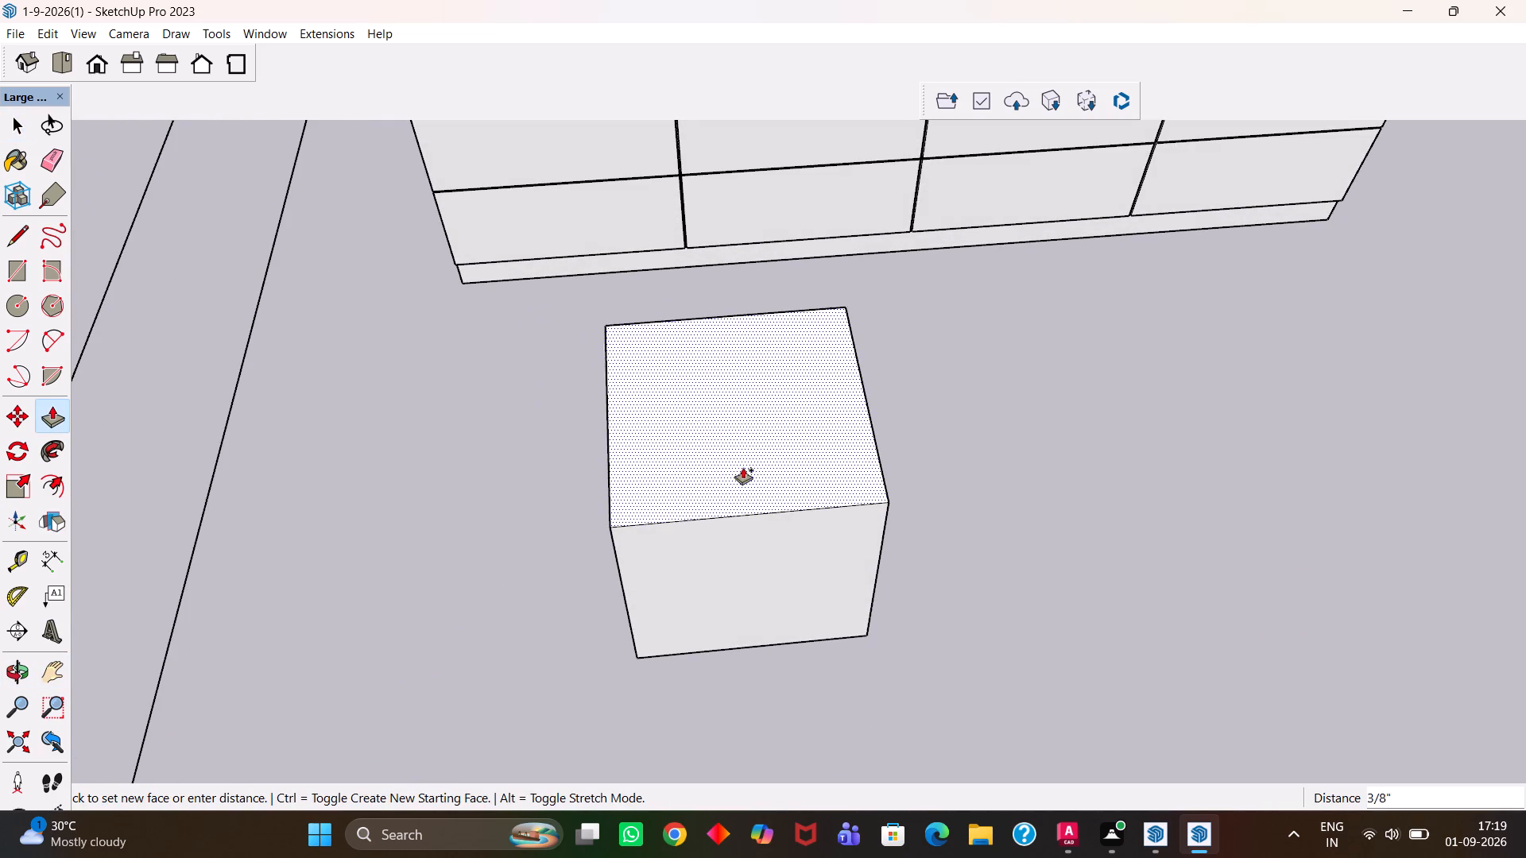
pyautogui.write('1"')
pyautogui.press('Return')
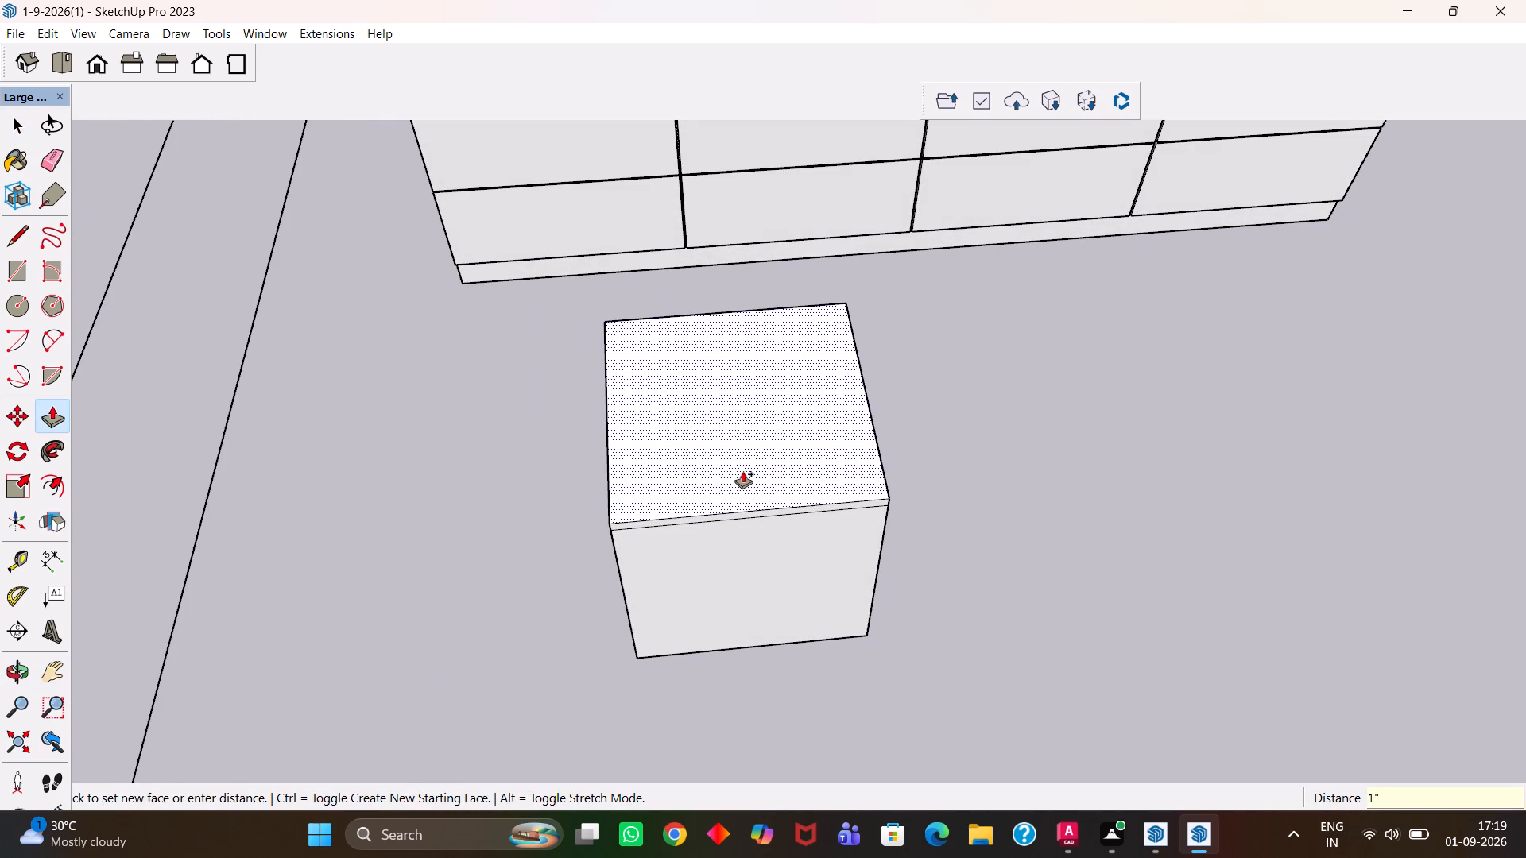
# Place a horizontal guide 4" above the bottom edge of the box's front face.
pyautogui.press('t')
pyautogui.scroll(3, 698, 591)
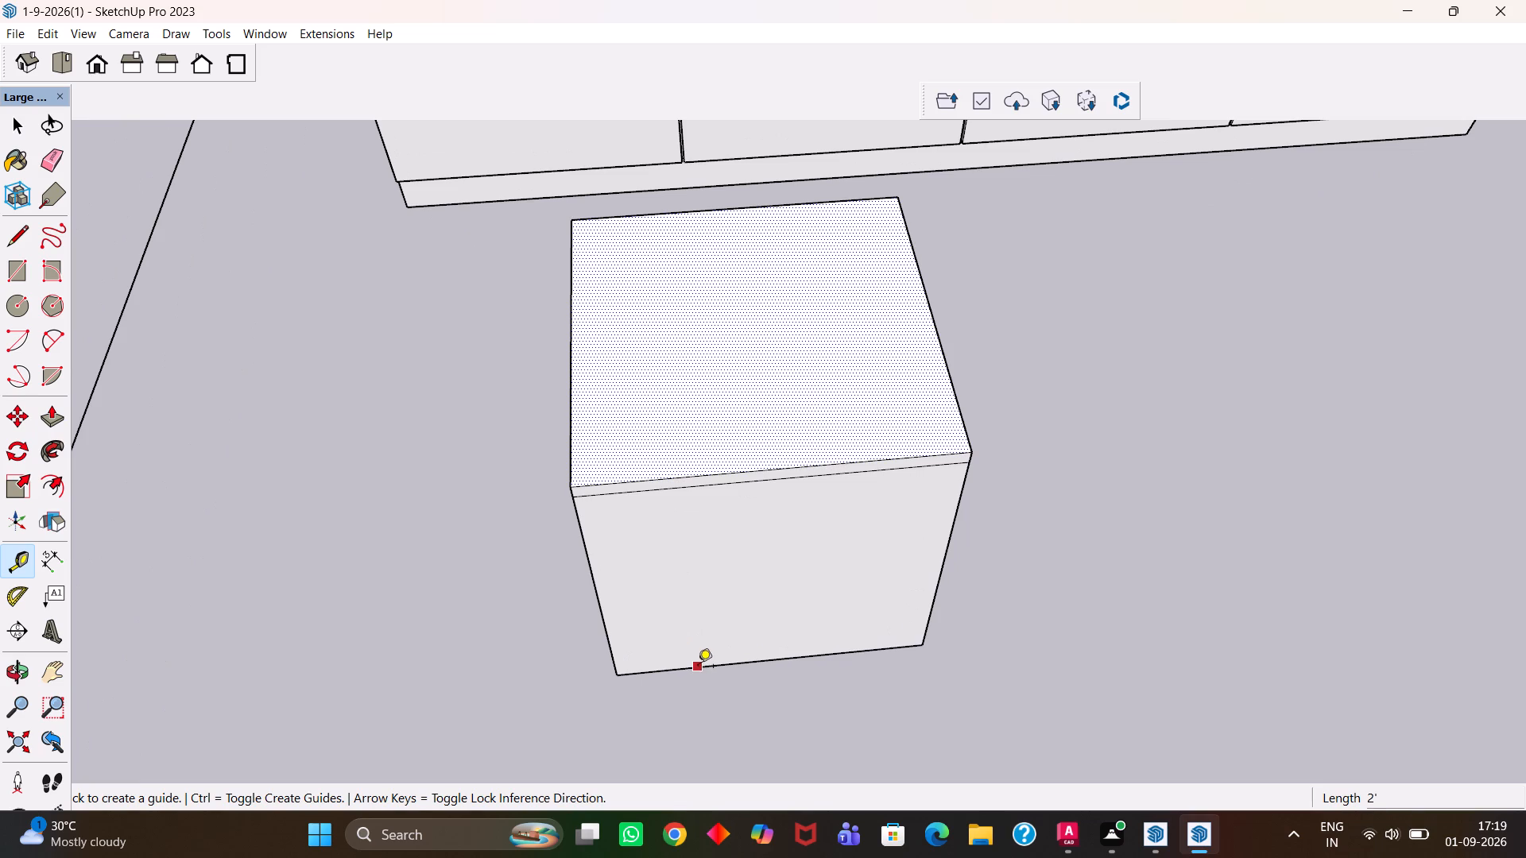
pyautogui.click(698, 667)
pyautogui.write('4"')
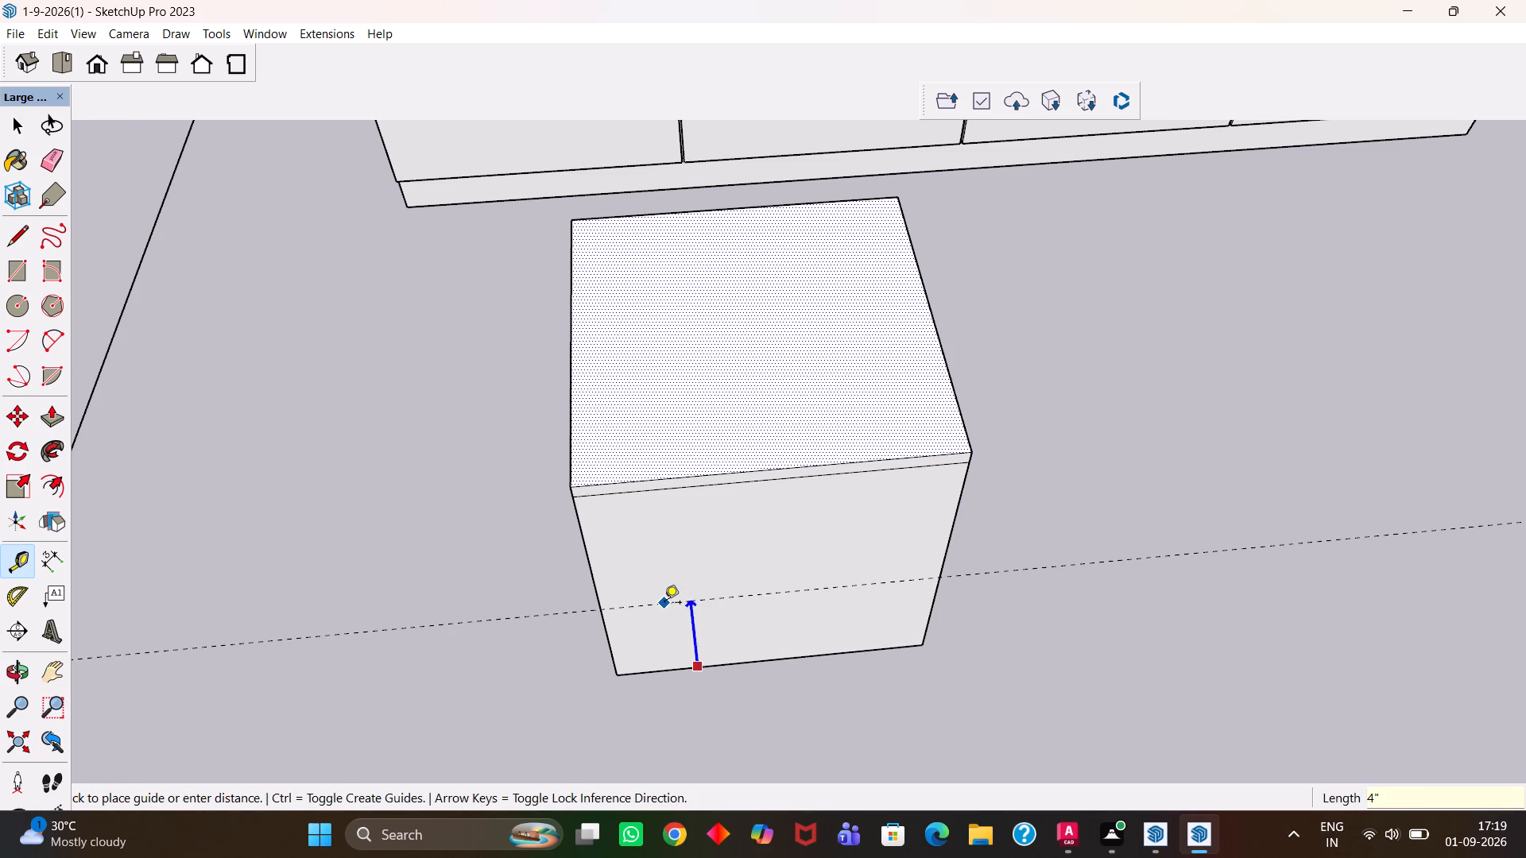
pyautogui.press('Return')
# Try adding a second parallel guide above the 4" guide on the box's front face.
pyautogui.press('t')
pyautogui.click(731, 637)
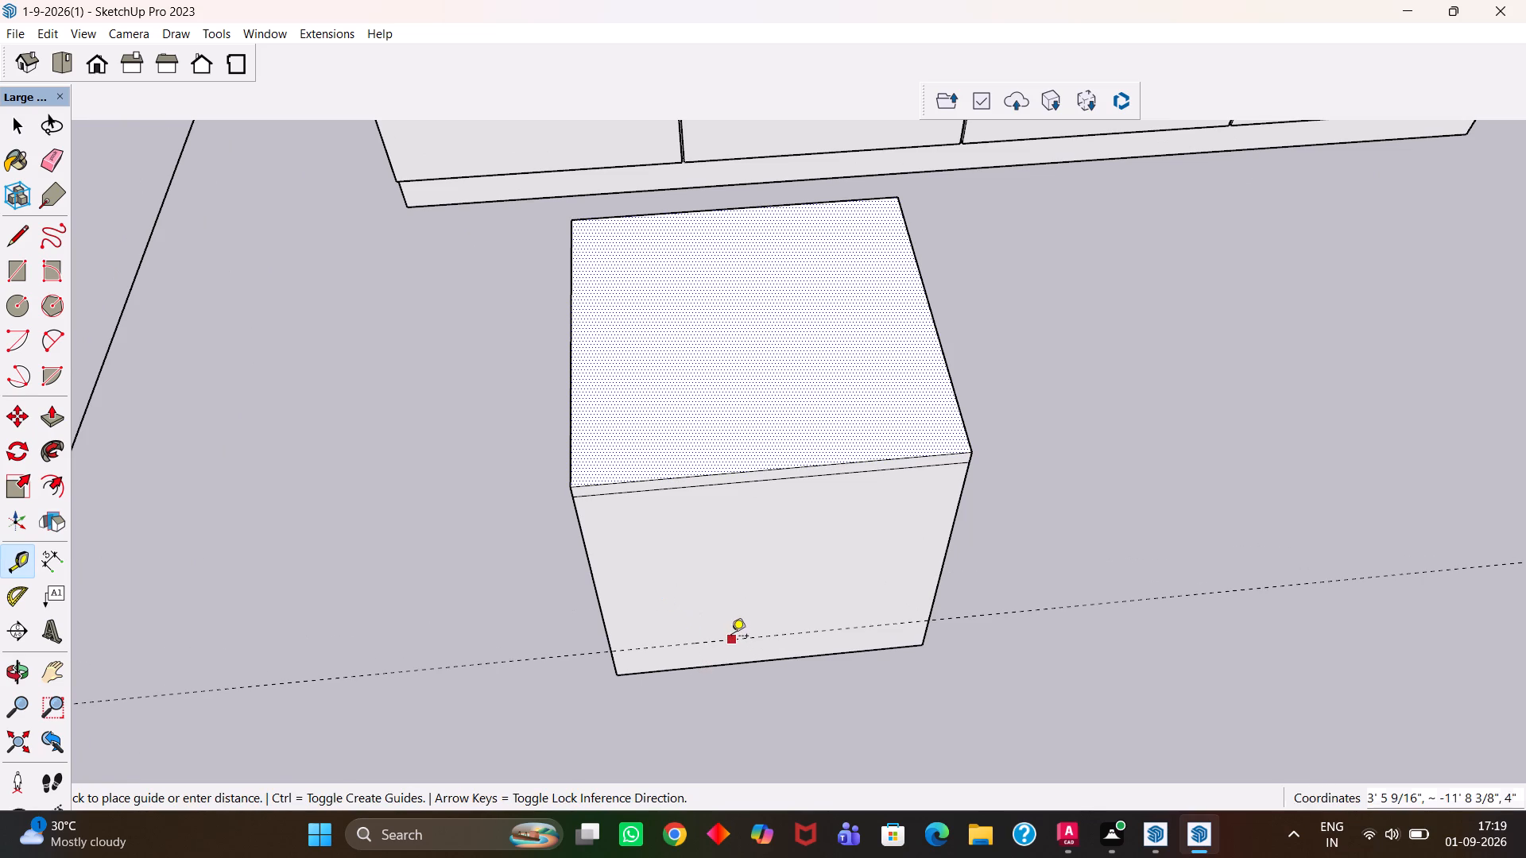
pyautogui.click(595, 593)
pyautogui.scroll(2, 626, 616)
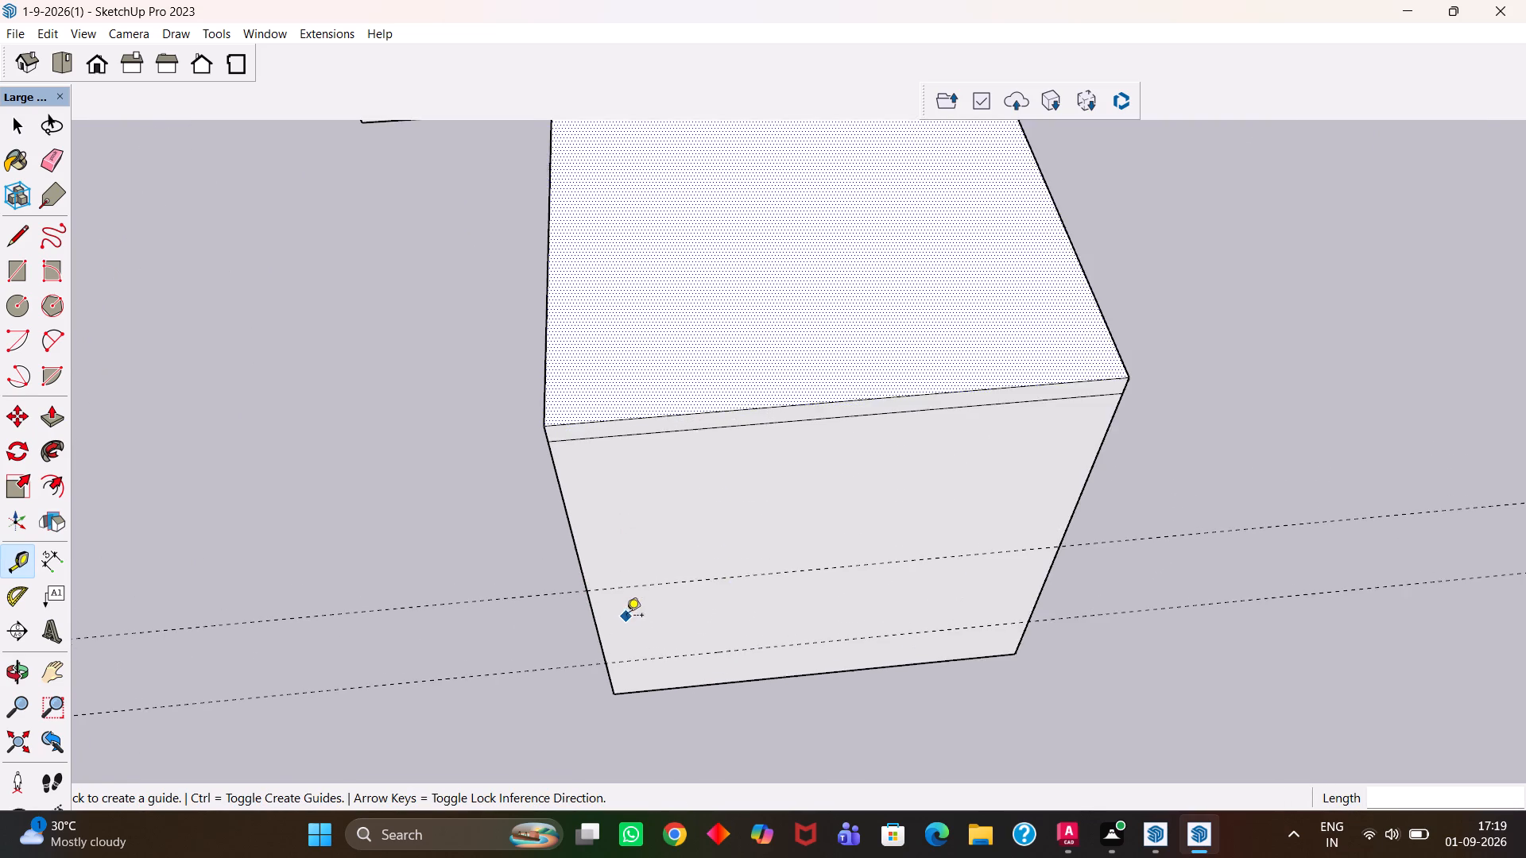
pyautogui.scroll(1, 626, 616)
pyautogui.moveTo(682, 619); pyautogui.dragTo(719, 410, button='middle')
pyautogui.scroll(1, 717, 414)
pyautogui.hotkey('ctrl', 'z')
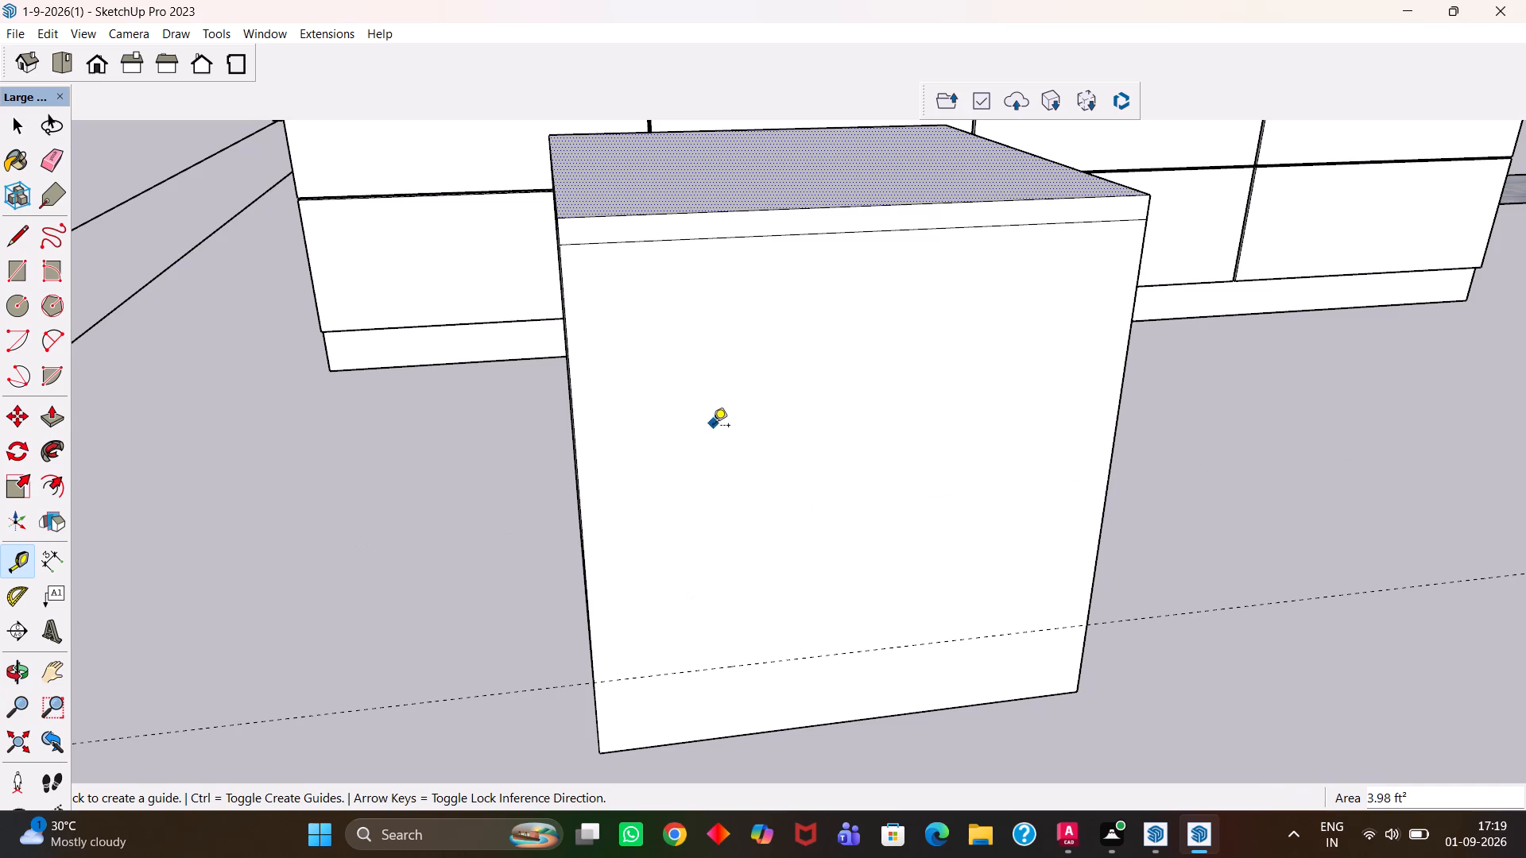
# Draw a line along the 4" guide across the full width of the box's front face.
pyautogui.scroll(-3, 676, 481)
pyautogui.press('l')
pyautogui.moveTo(614, 636); pyautogui.dragTo(622, 636)
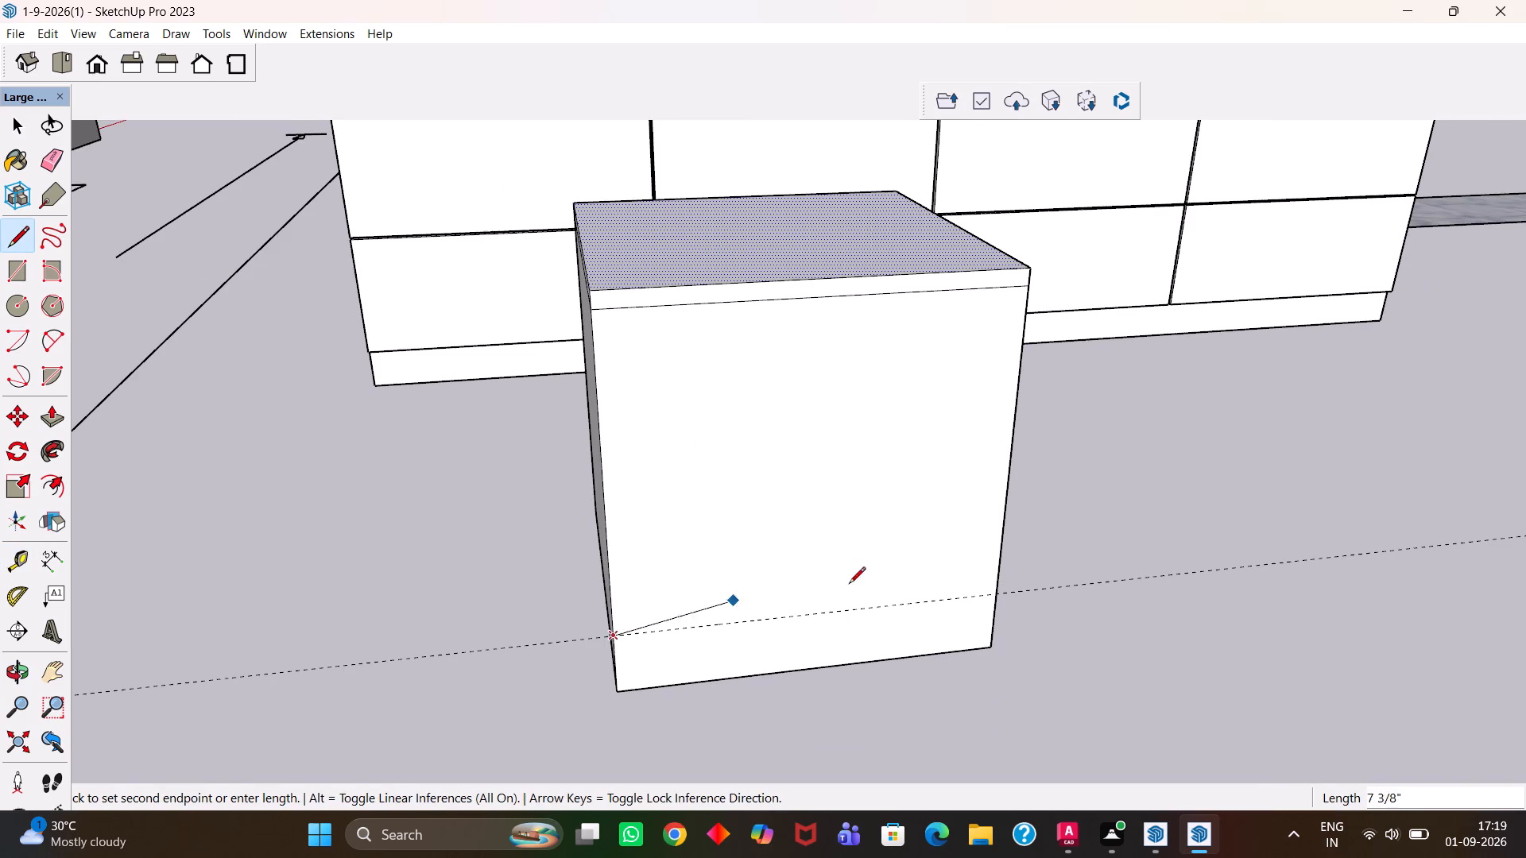
pyautogui.click(999, 593)
# Place a second parallel guide about 10" above the 4" line on the box's front face.
pyautogui.scroll(-5, 857, 582)
pyautogui.moveTo(826, 589); pyautogui.dragTo(785, 611, button='middle')
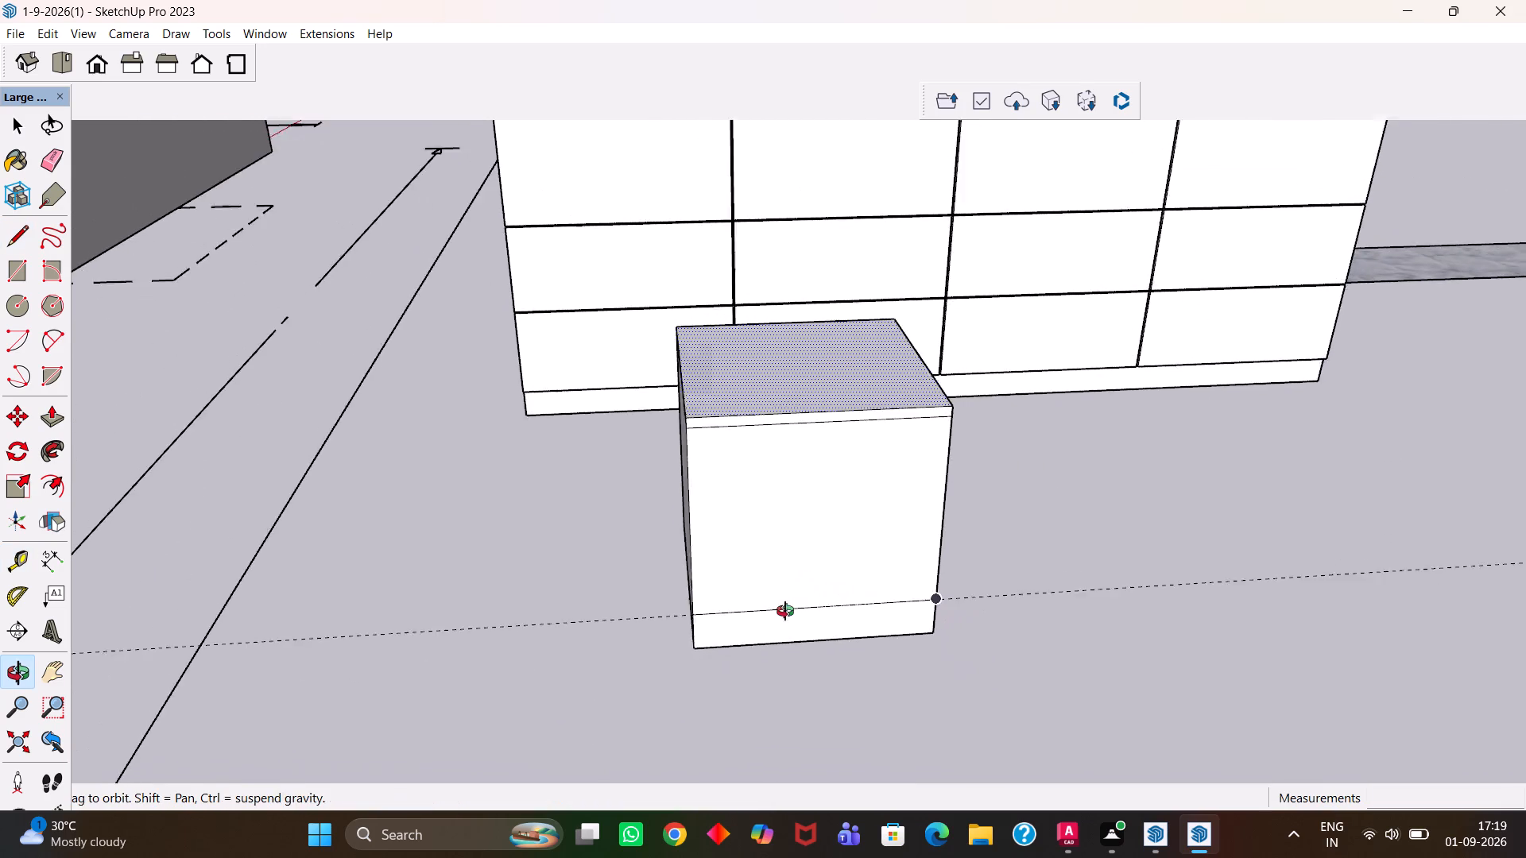
pyautogui.moveTo(785, 611); pyautogui.dragTo(780, 617, button='middle')
pyautogui.scroll(3, 780, 617)
pyautogui.press('h')
pyautogui.moveTo(780, 586); pyautogui.dragTo(784, 605)
pyautogui.middleClick(771, 601)
pyautogui.scroll(1, 771, 604)
pyautogui.press('t')
pyautogui.moveTo(780, 630); pyautogui.dragTo(777, 623)
pyautogui.click(641, 507)
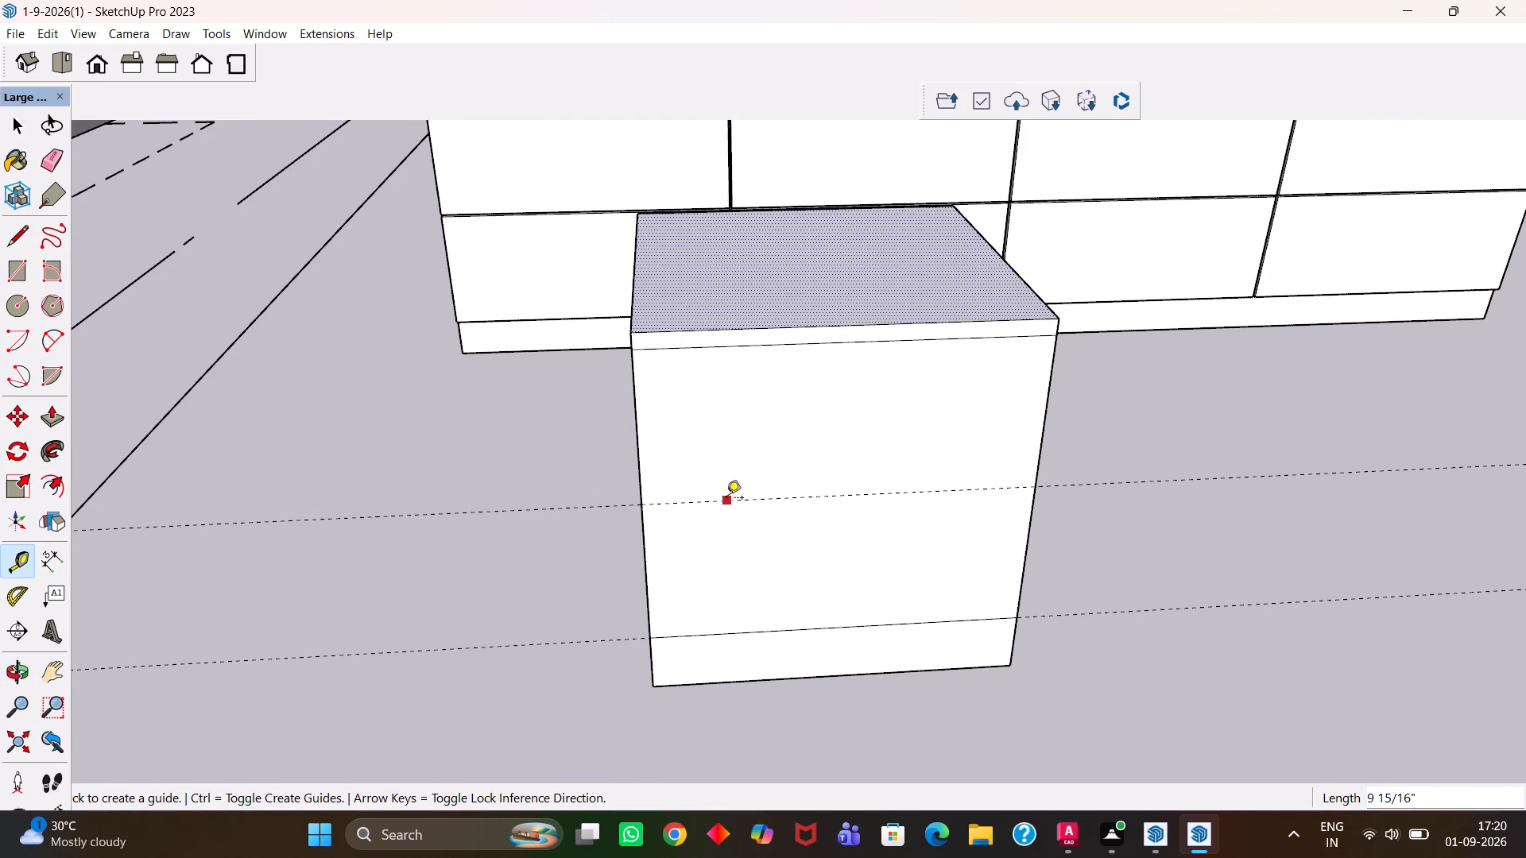
# Draw a line along the upper guide from edge to edge of the box's front face.
pyautogui.scroll(2, 727, 499)
pyautogui.press('l')
pyautogui.click(621, 504)
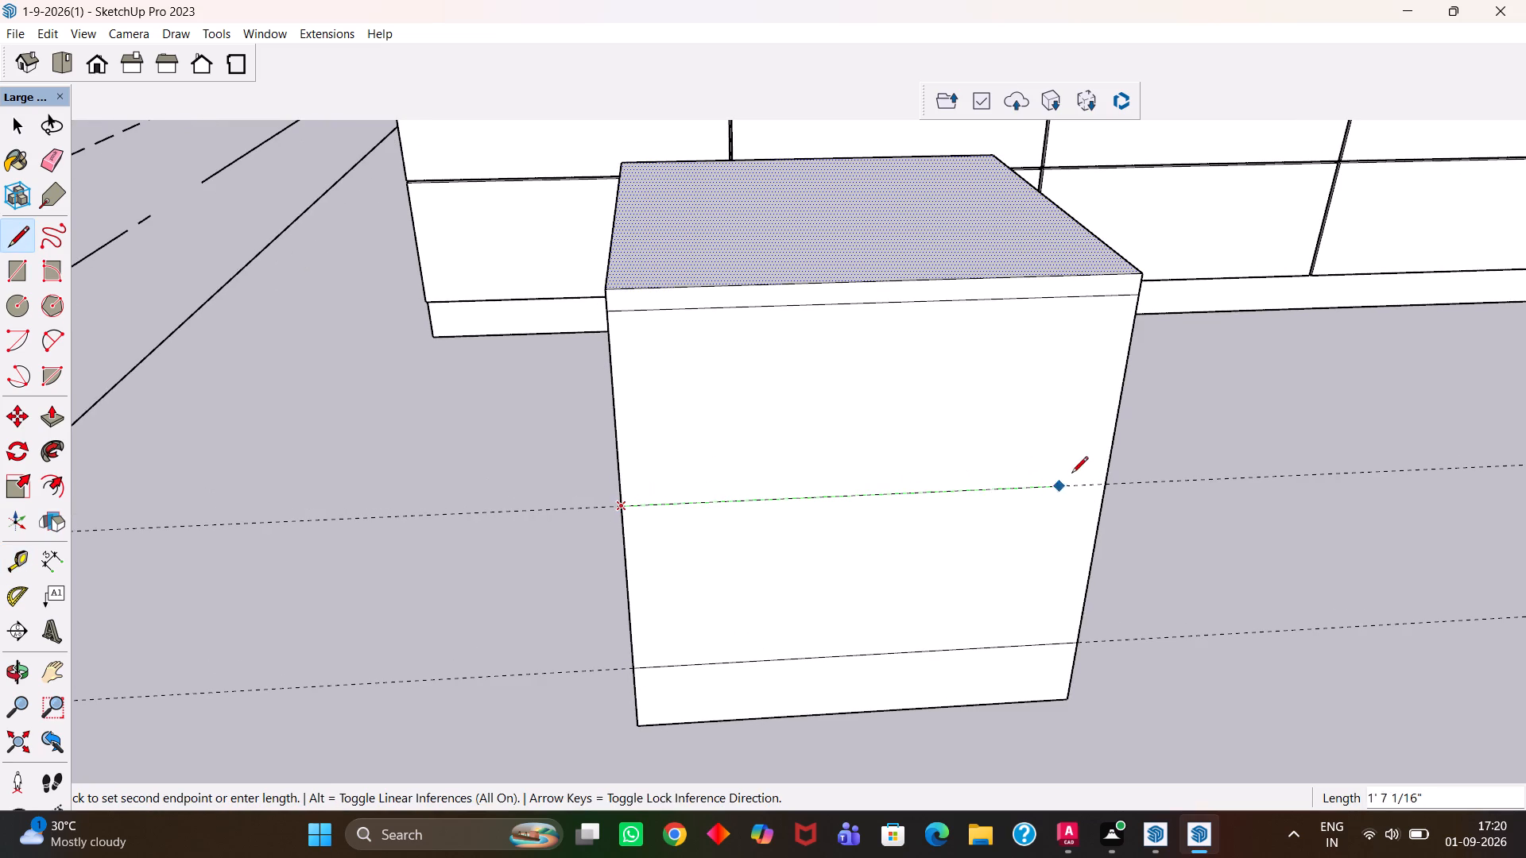
pyautogui.click(1103, 479)
# Copy the front face section between the two lines to a spot about 2' away, in front of the box.
pyautogui.press('h')
pyautogui.scroll(-6, 883, 473)
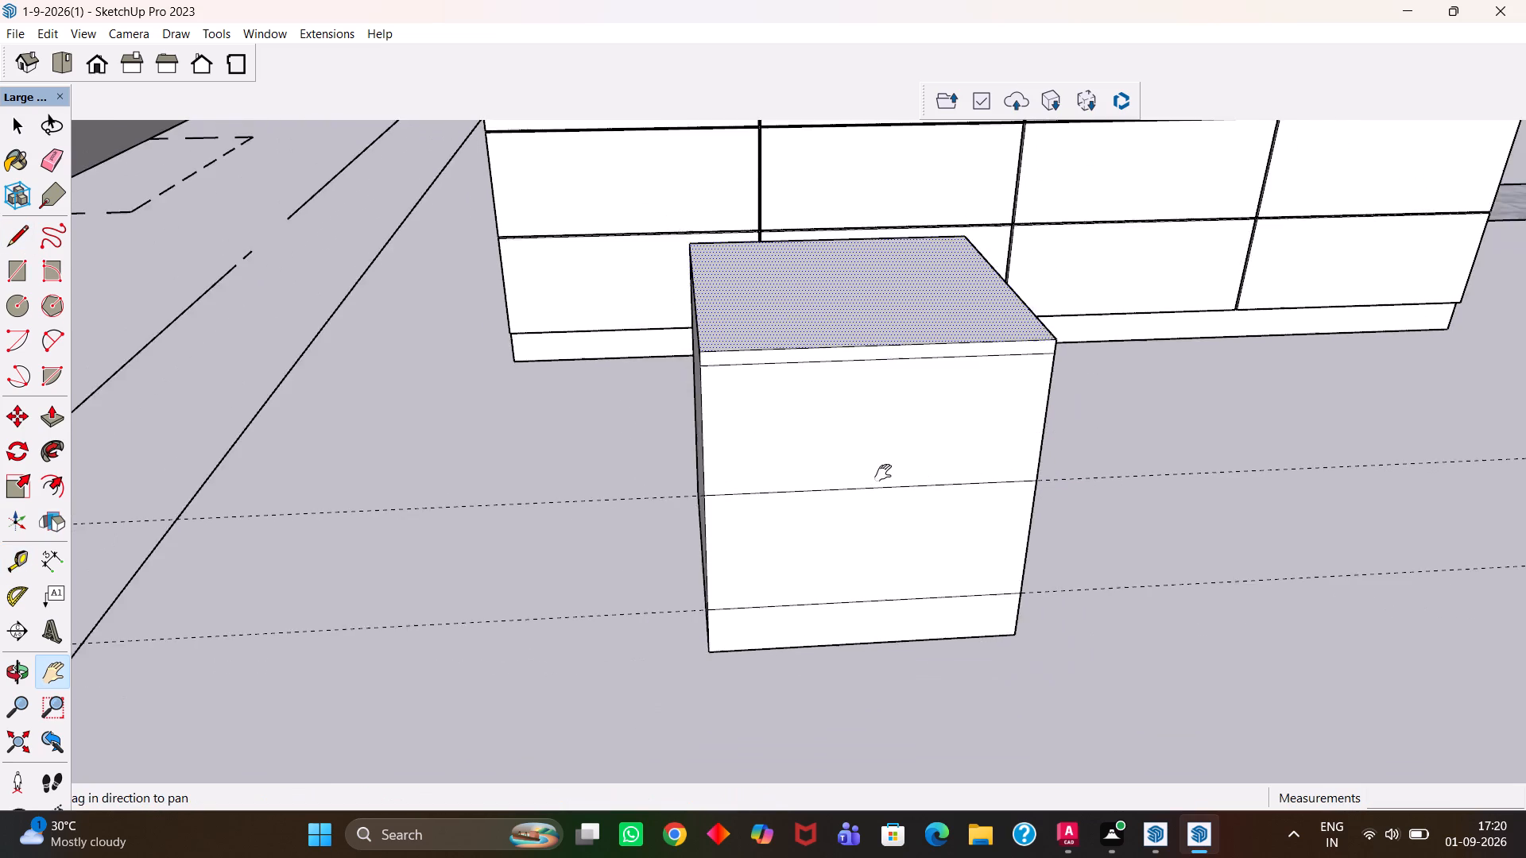
pyautogui.moveTo(906, 447); pyautogui.dragTo(610, 446)
pyautogui.scroll(-3, 608, 446)
pyautogui.moveTo(617, 431); pyautogui.dragTo(594, 512, button='middle')
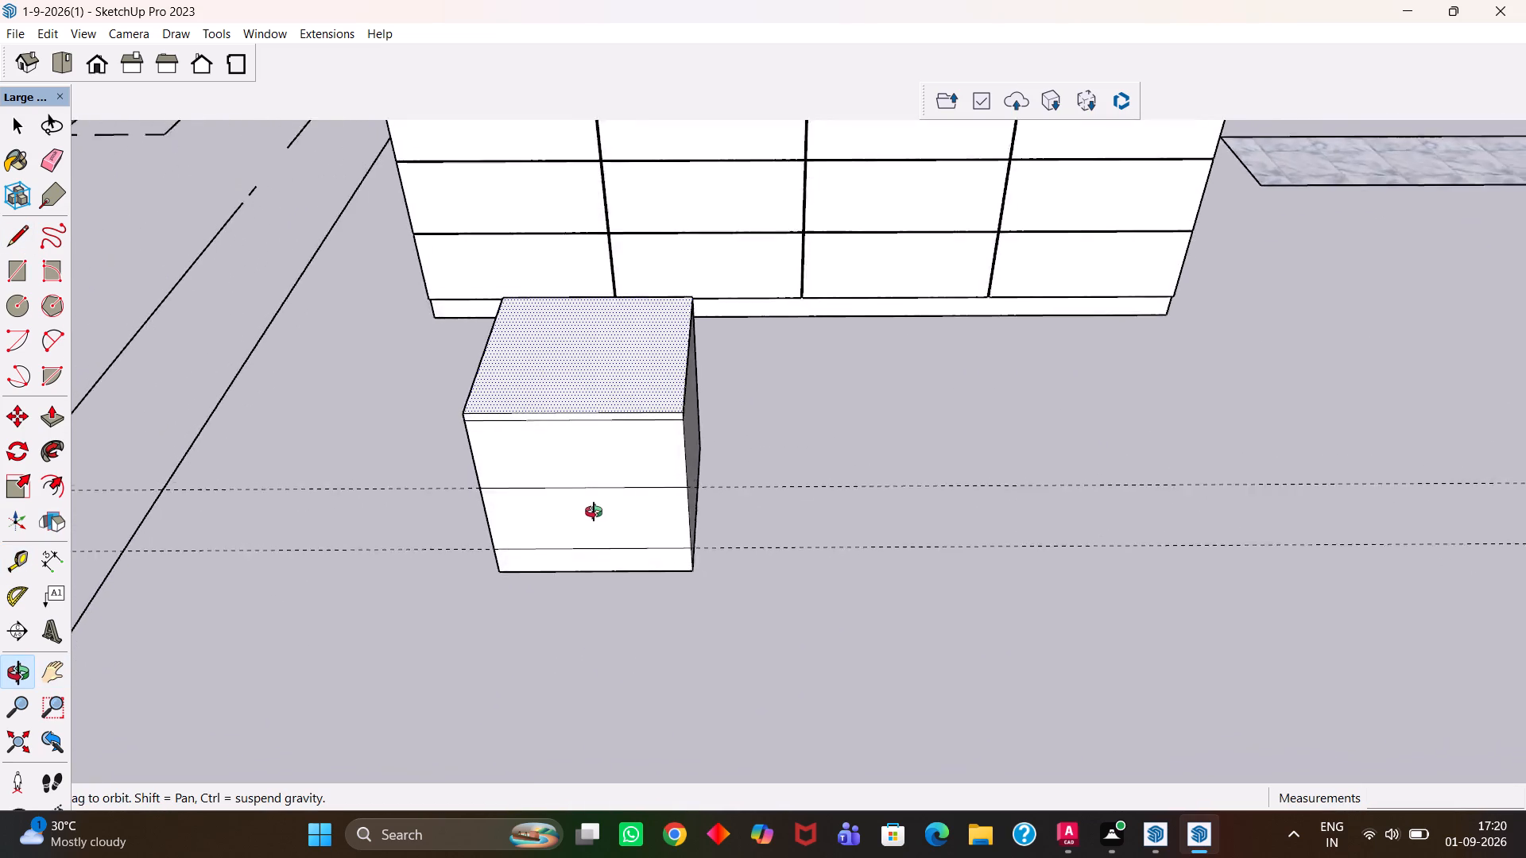
pyautogui.moveTo(594, 512); pyautogui.dragTo(613, 505, button='middle')
pyautogui.scroll(3, 613, 505)
pyautogui.press('m')
pyautogui.click(627, 539)
pyautogui.press('space')
pyautogui.click(633, 537)
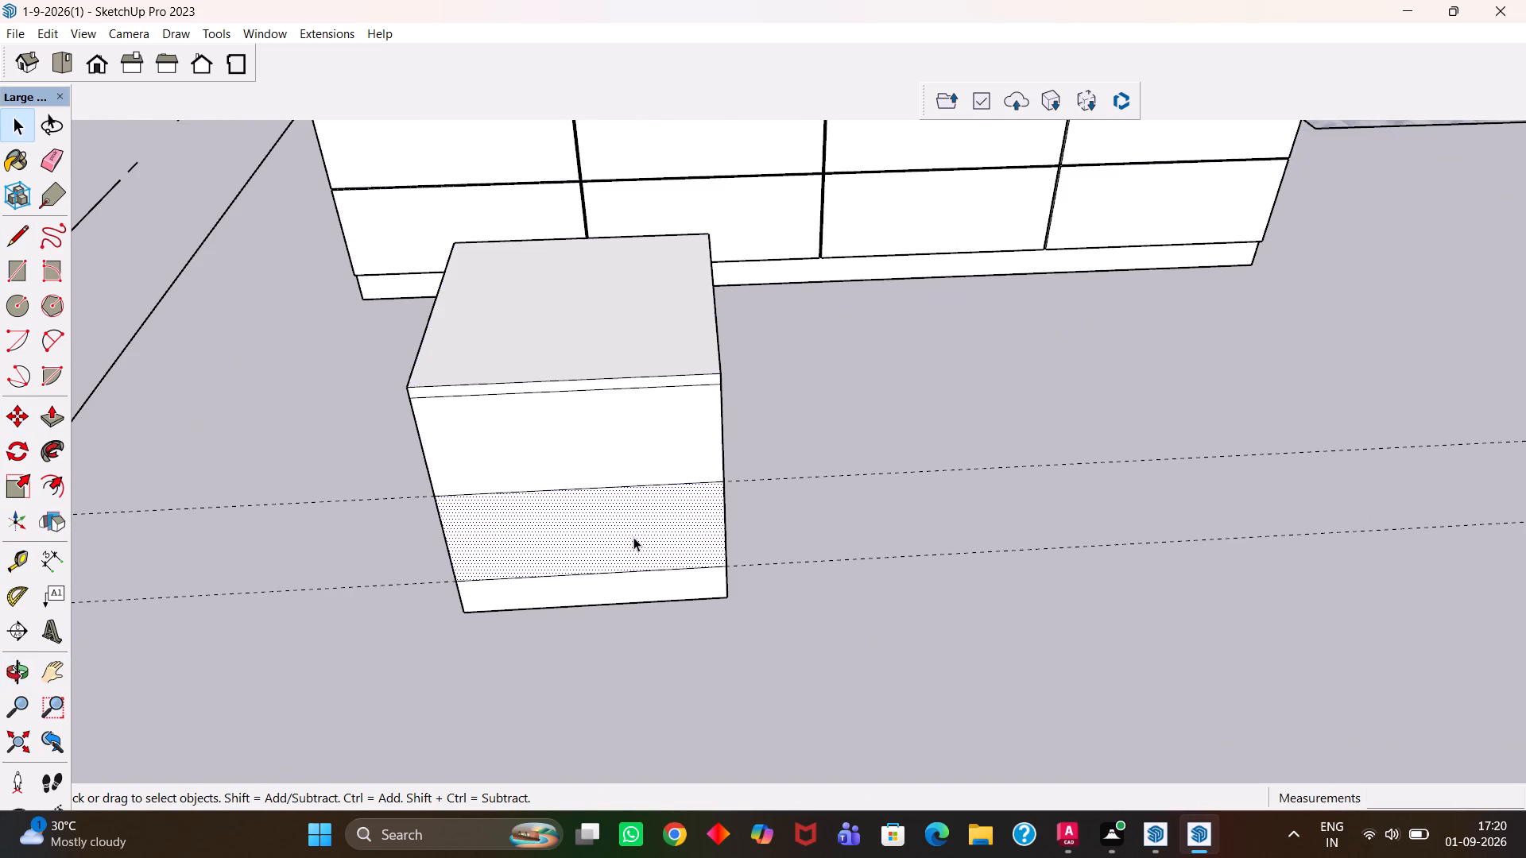
pyautogui.scroll(-4, 633, 537)
pyautogui.press('m')
pyautogui.click(633, 537)
pyautogui.click(734, 662)
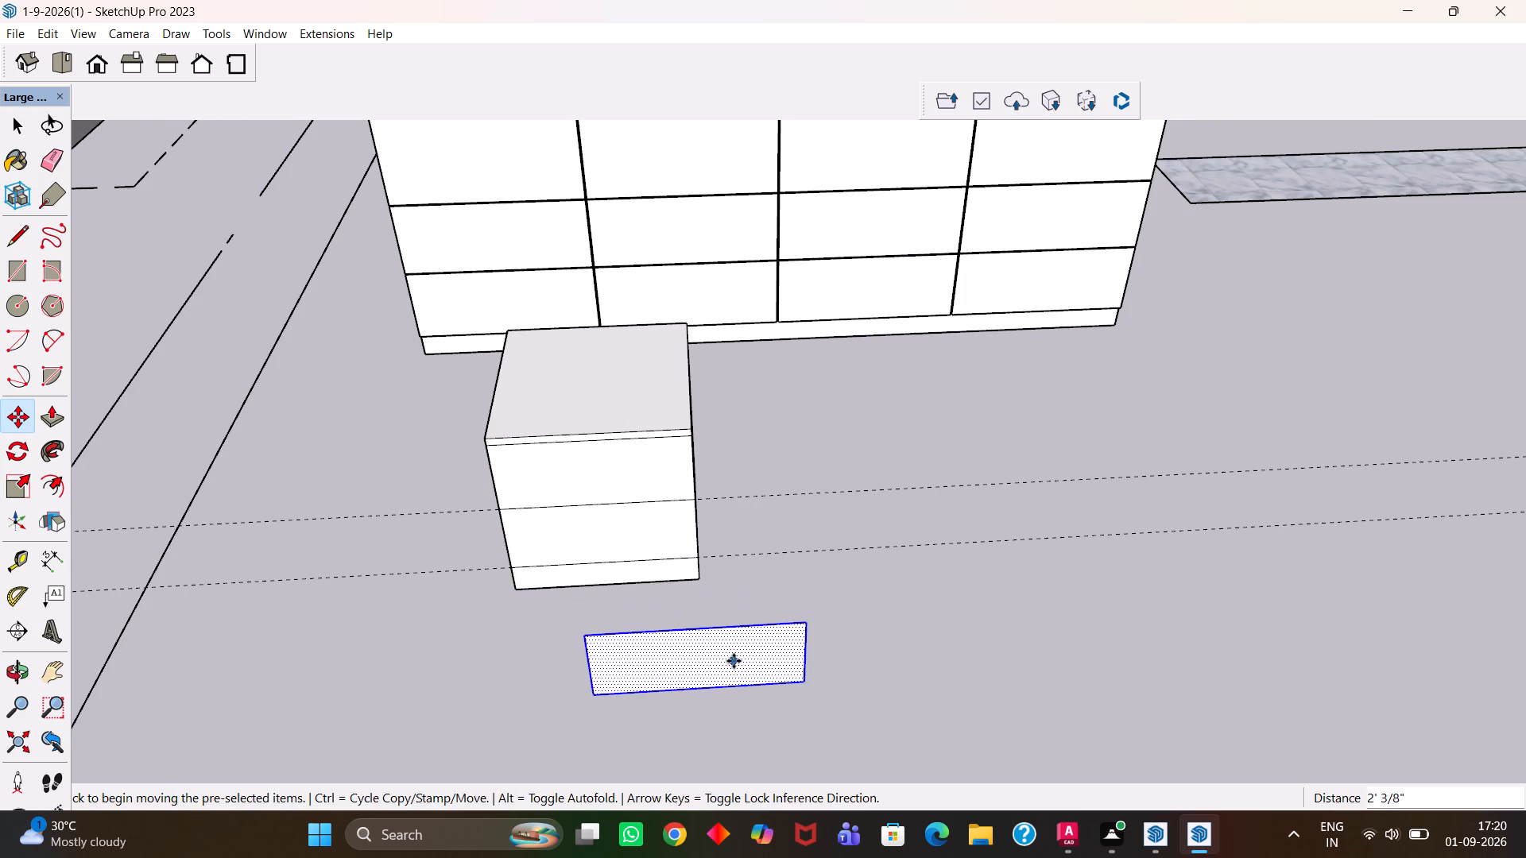
# Extrude the copied face by 18 mm into a panel.
pyautogui.scroll(1, 734, 661)
pyautogui.press('p')
pyautogui.click(734, 661)
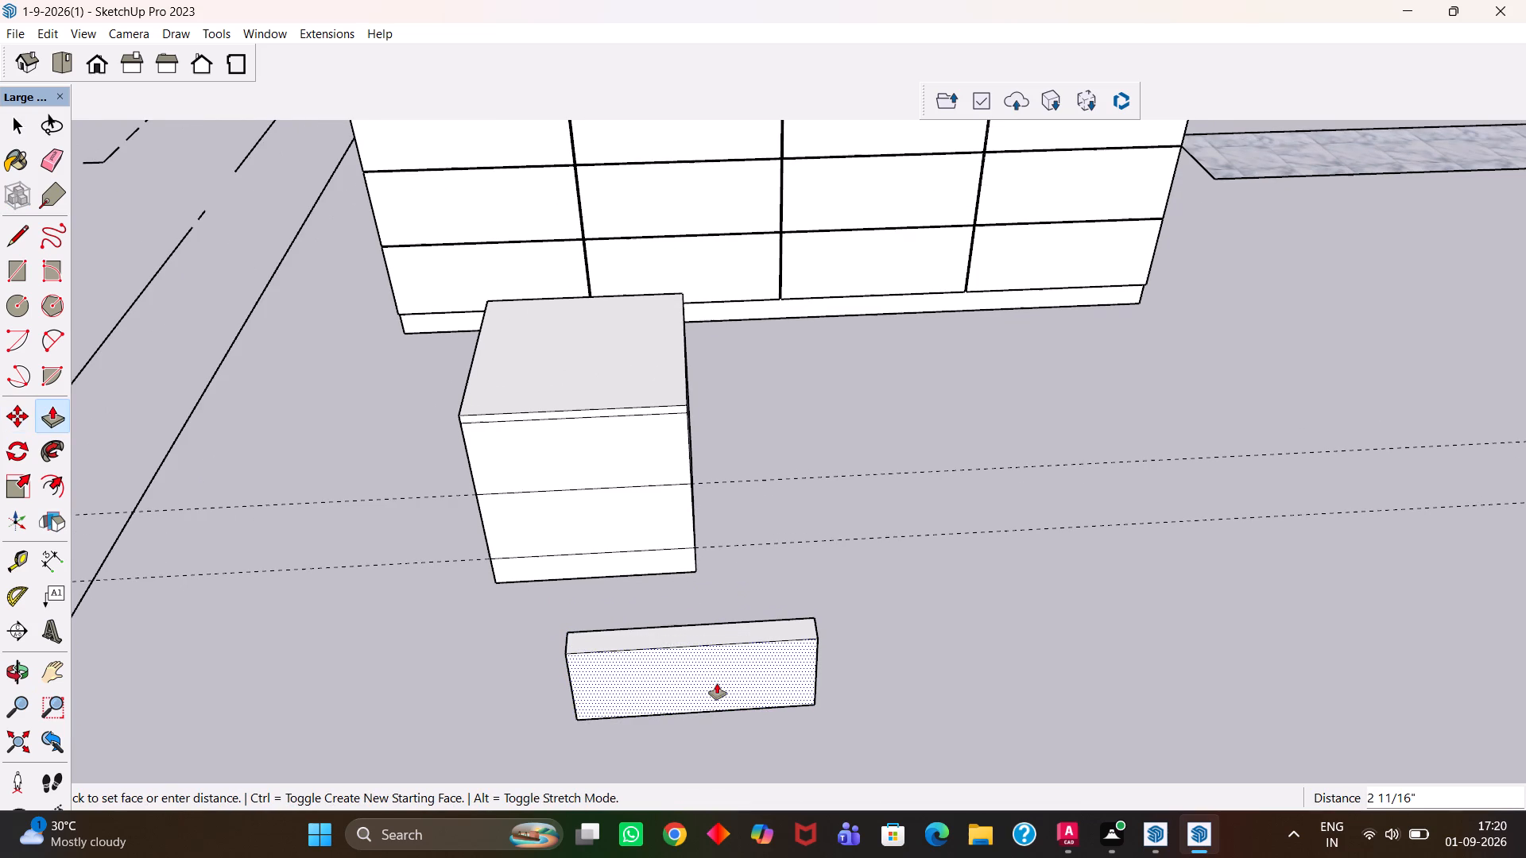
pyautogui.write('18mm')
pyautogui.press('Return')
# Select the whole 18 mm panel and make it a group.
pyautogui.press('h')
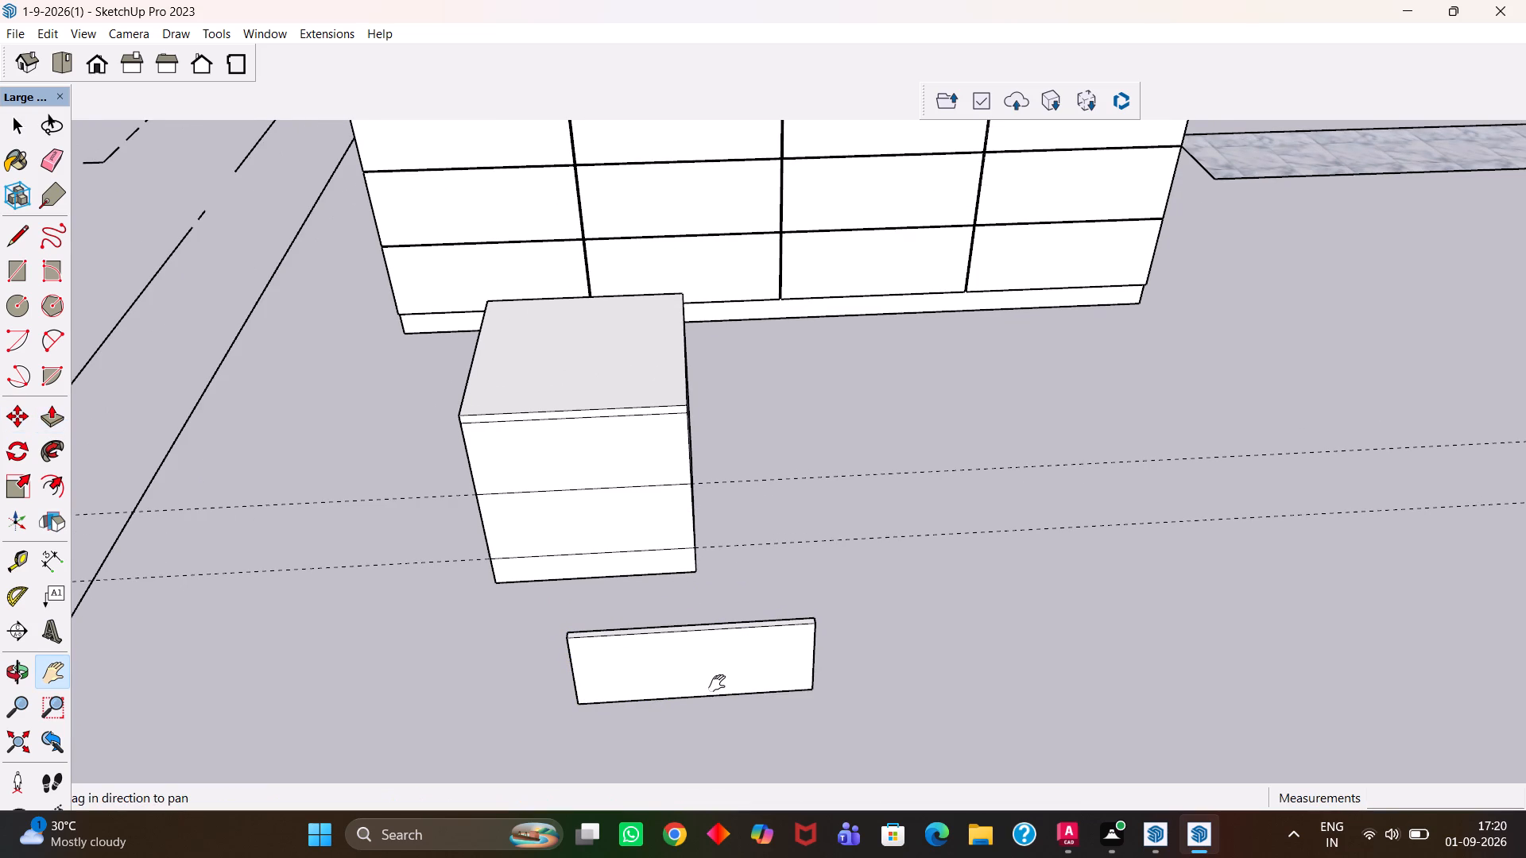
pyautogui.scroll(4, 717, 683)
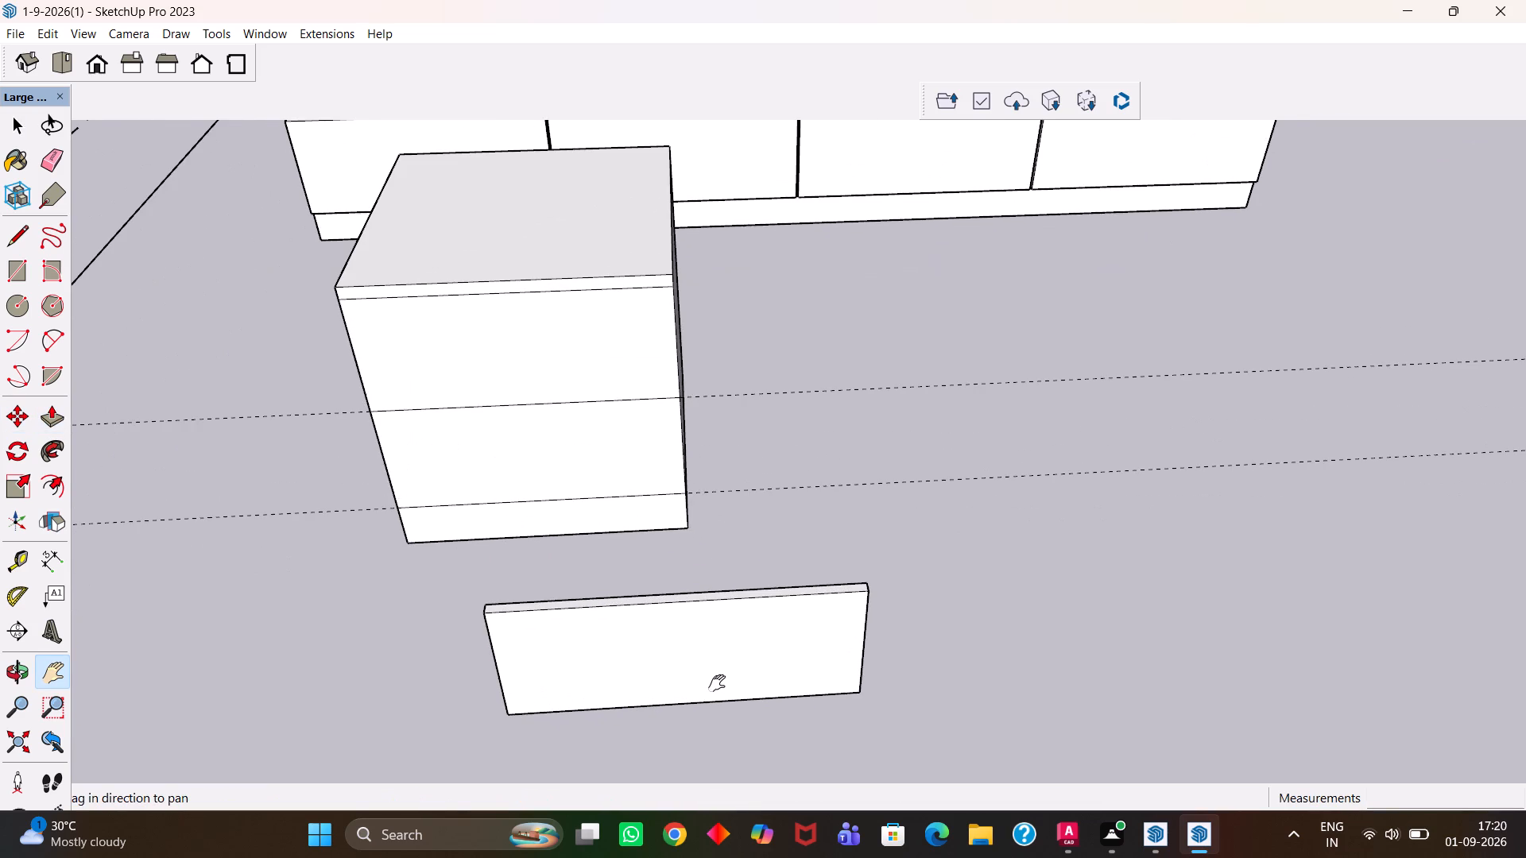
pyautogui.press('space')
pyautogui.scroll(4, 717, 683)
pyautogui.click(715, 667)
pyautogui.tripleClick(714, 660)
pyautogui.click(714, 660)
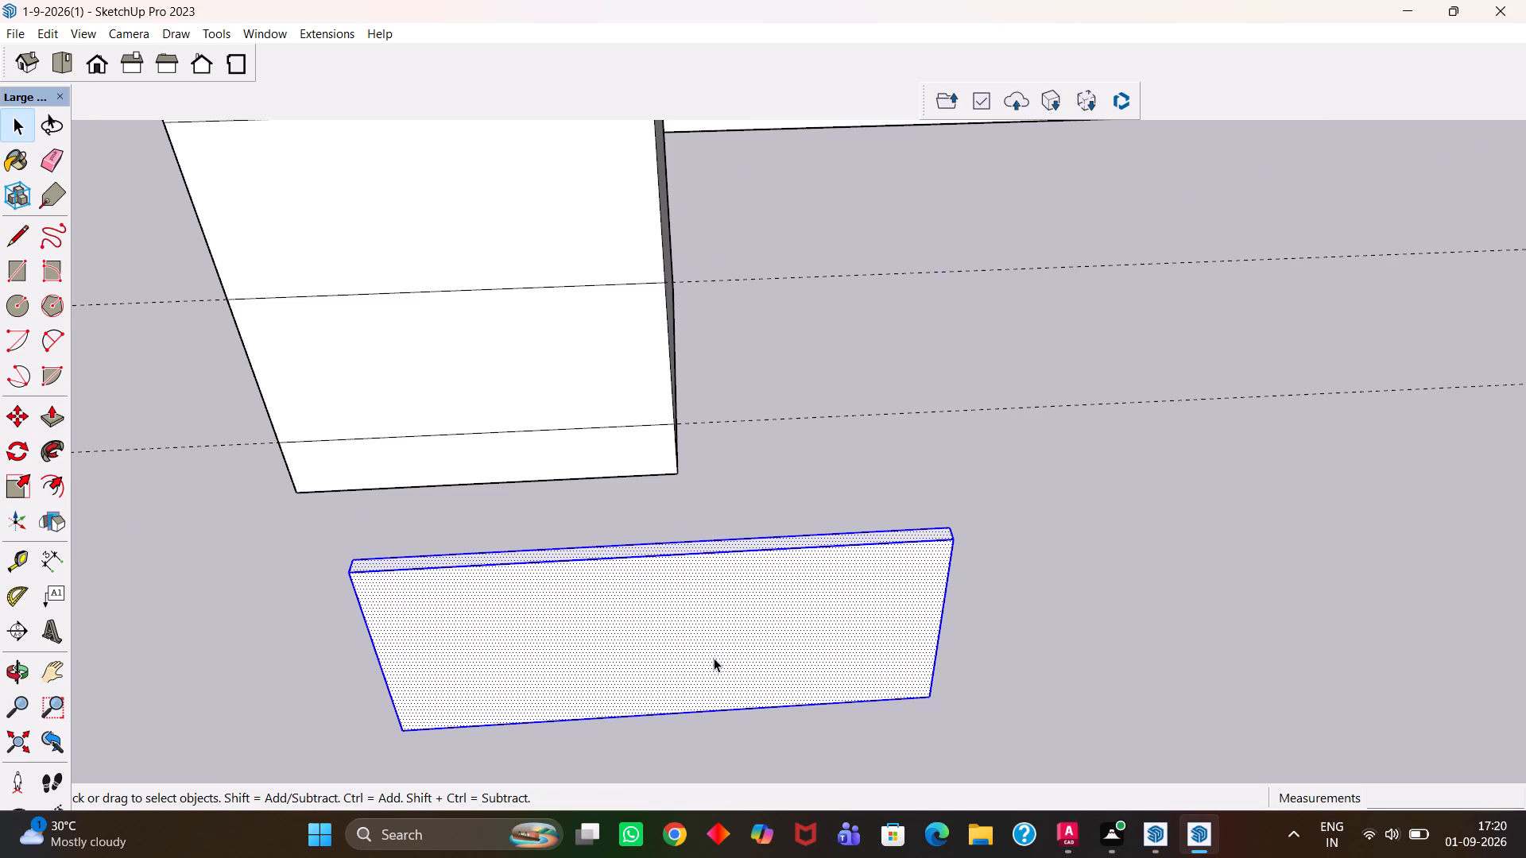
pyautogui.rightClick(714, 651)
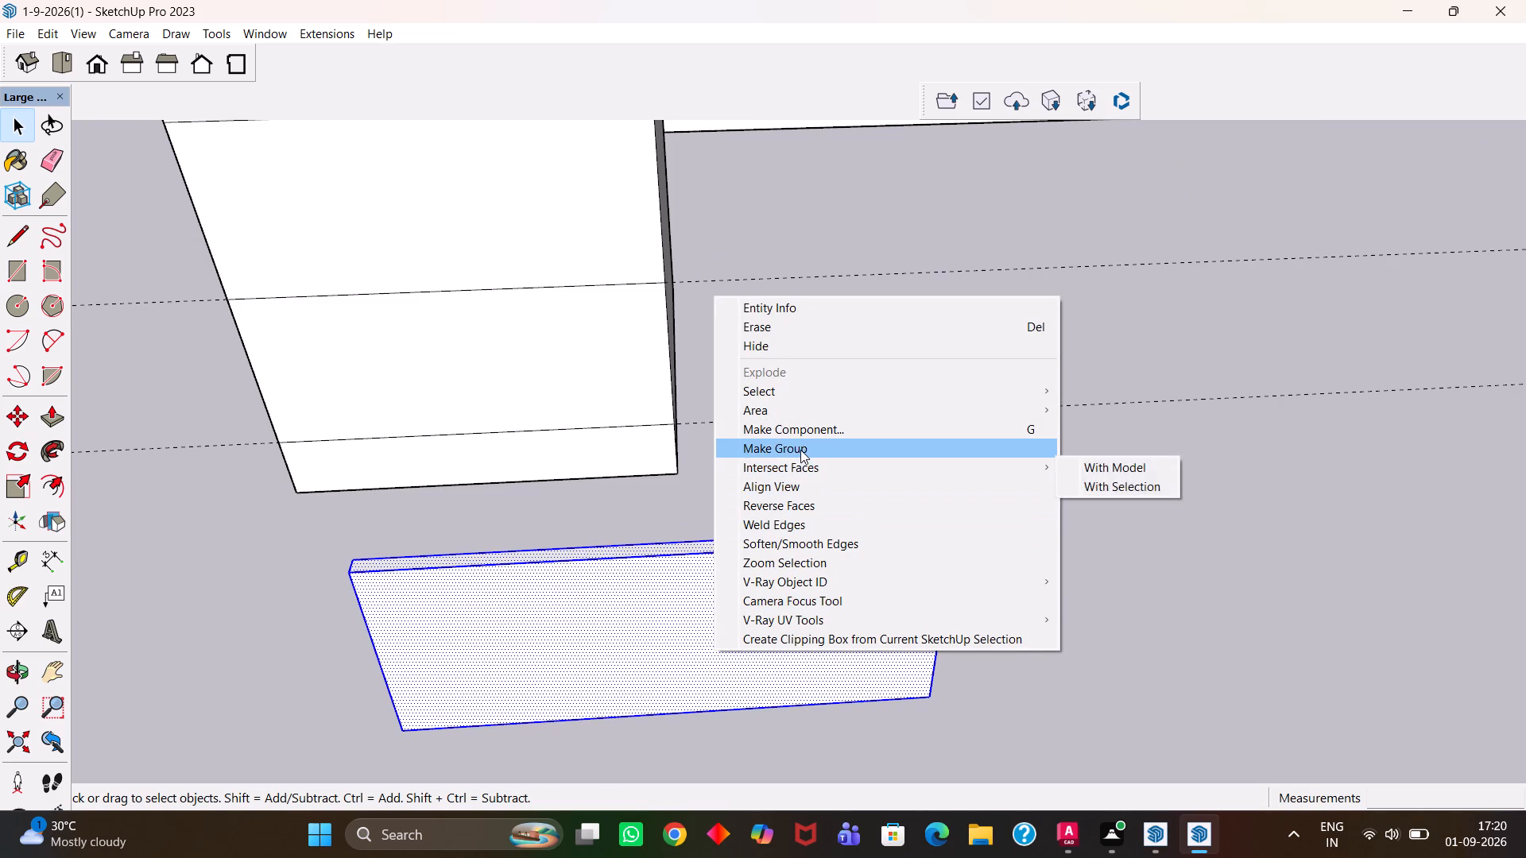
pyautogui.click(800, 450)
# Push the box's front section between the two lines inward by 18 mm.
pyautogui.scroll(-4, 666, 454)
pyautogui.scroll(2, 560, 402)
pyautogui.press('space')
pyautogui.click(576, 391)
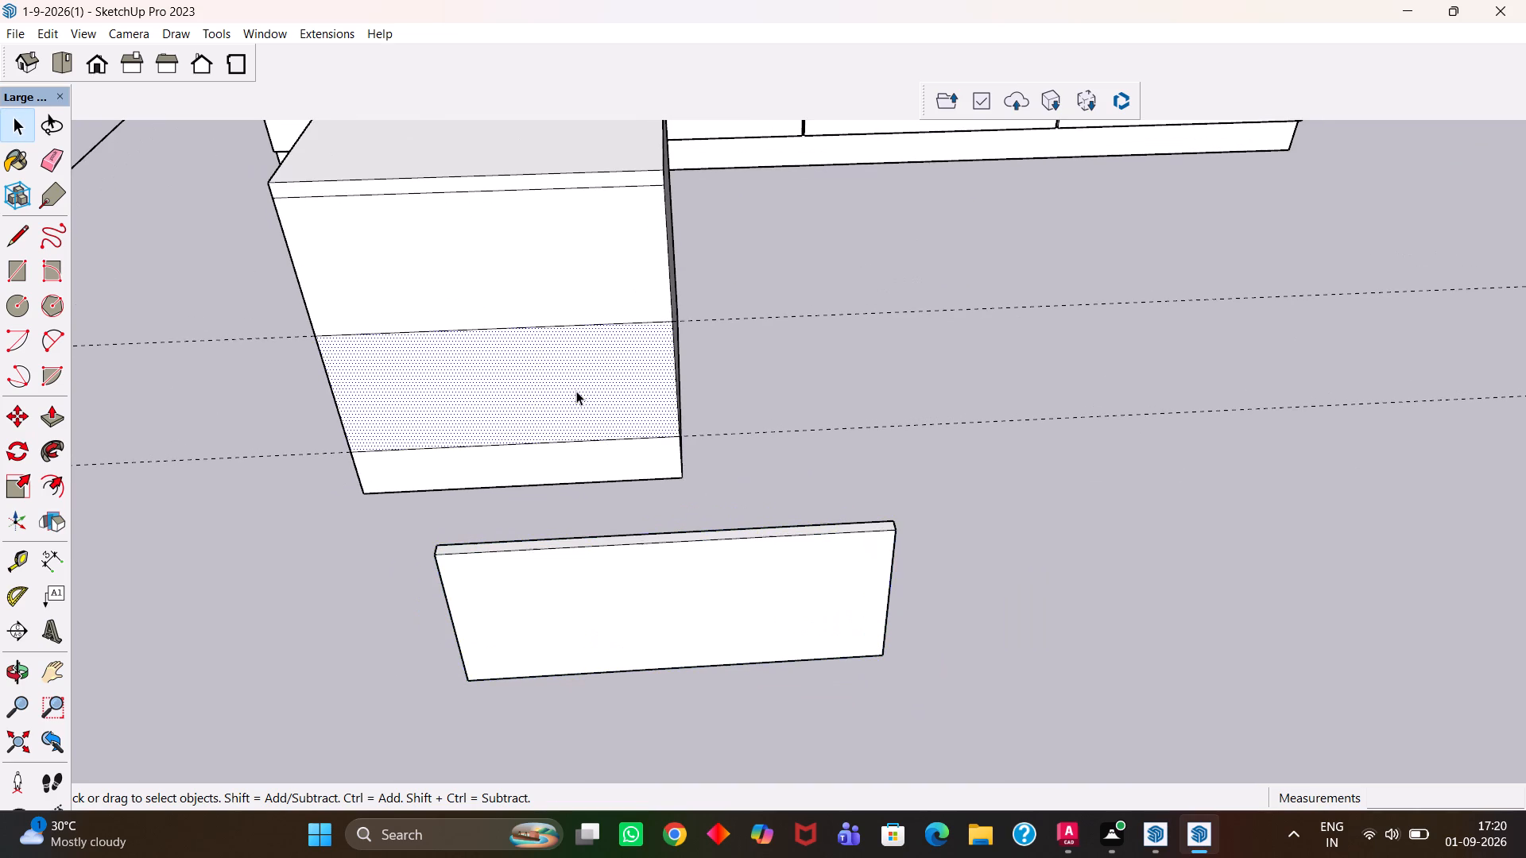
pyautogui.scroll(2, 576, 391)
pyautogui.press('p')
pyautogui.click(573, 393)
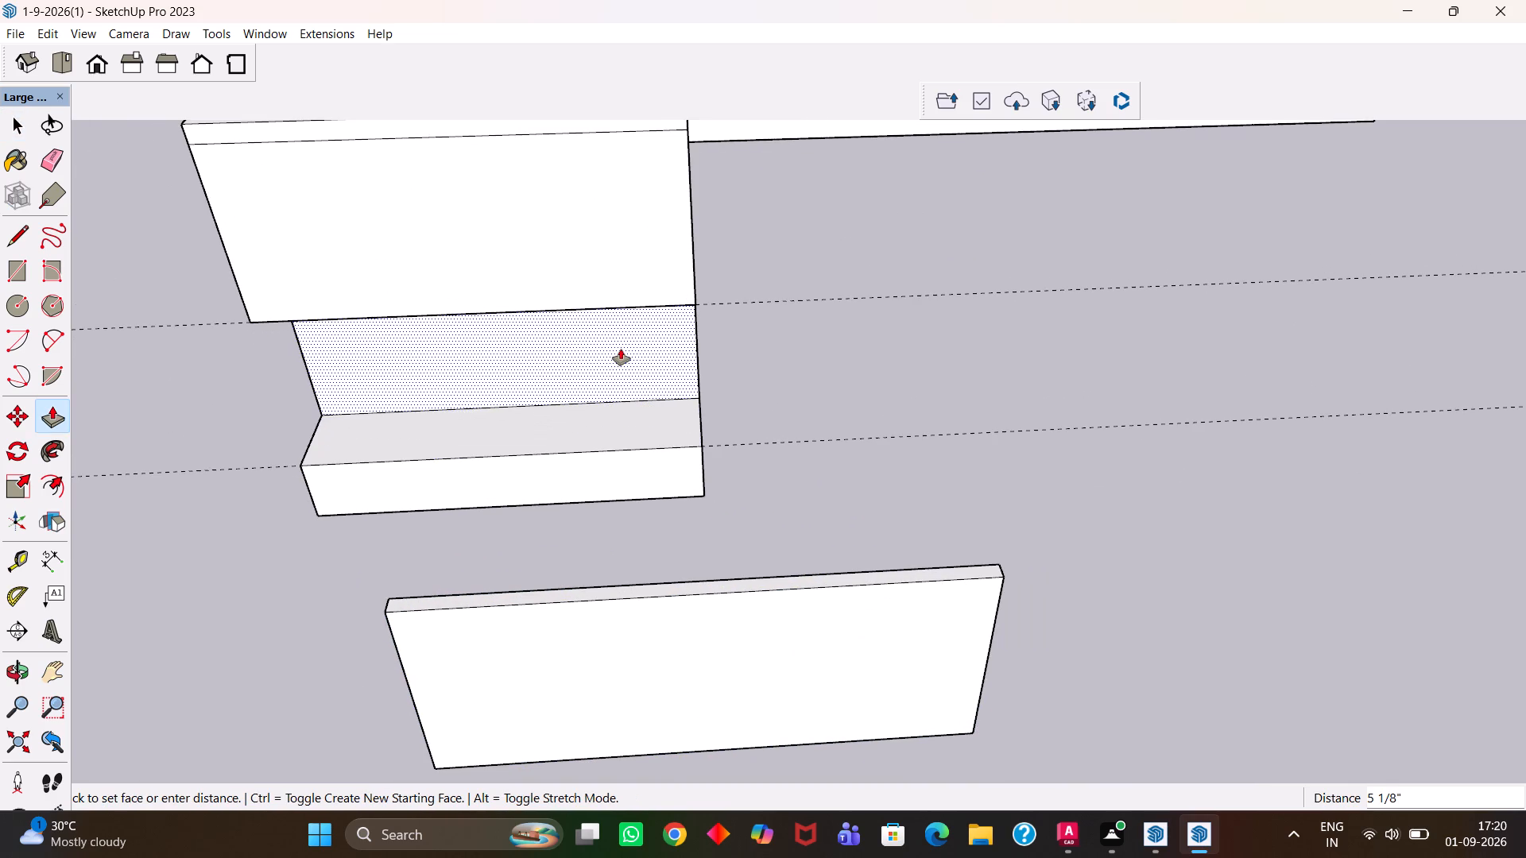
pyautogui.write('18mm')
pyautogui.press('Return')
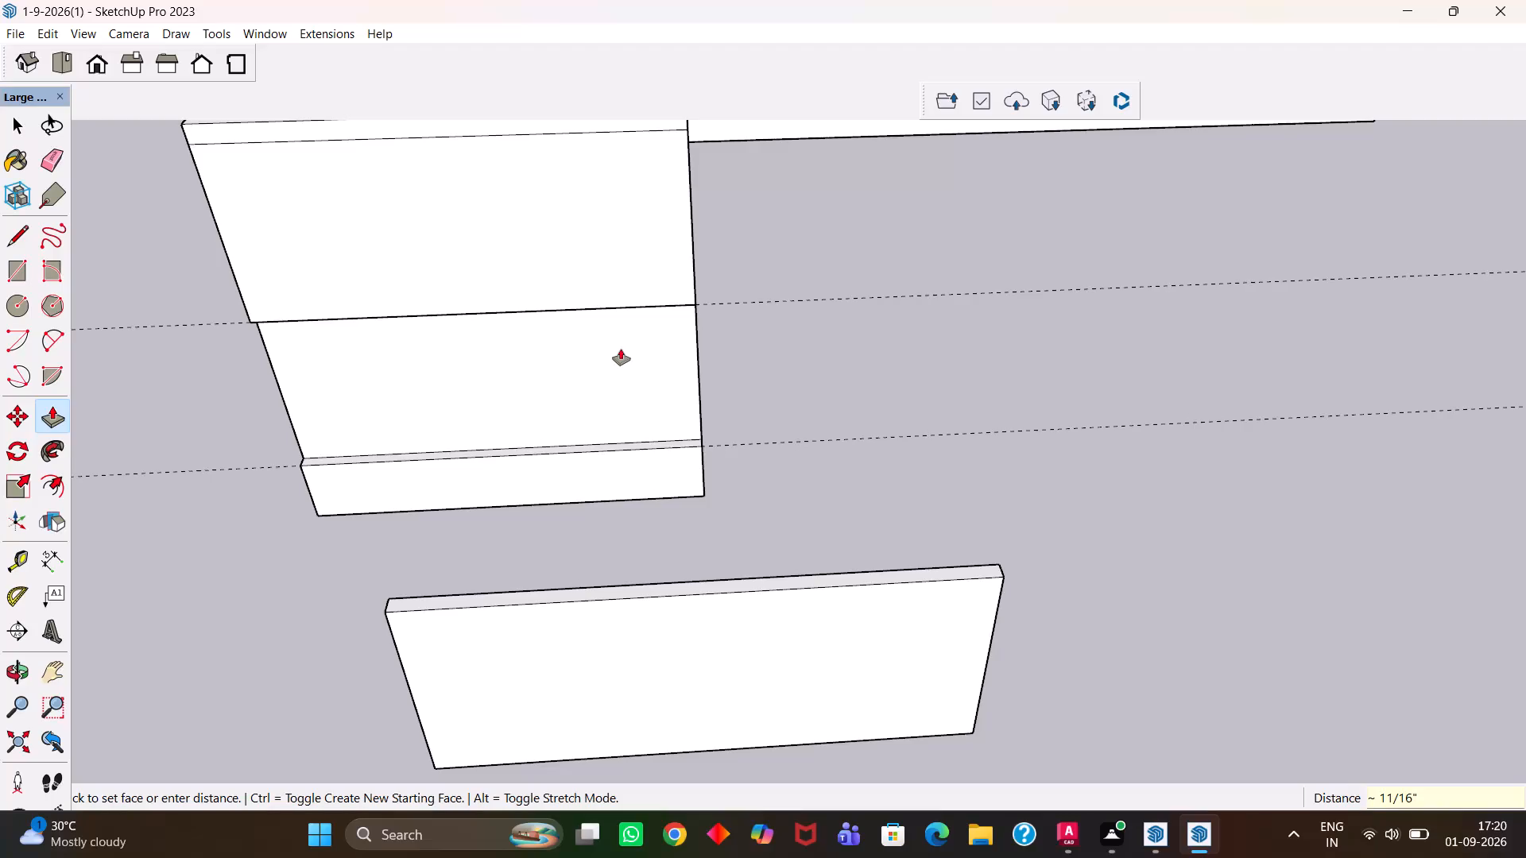
# Push the upper front section back flush with the recessed section below it.
pyautogui.click(587, 282)
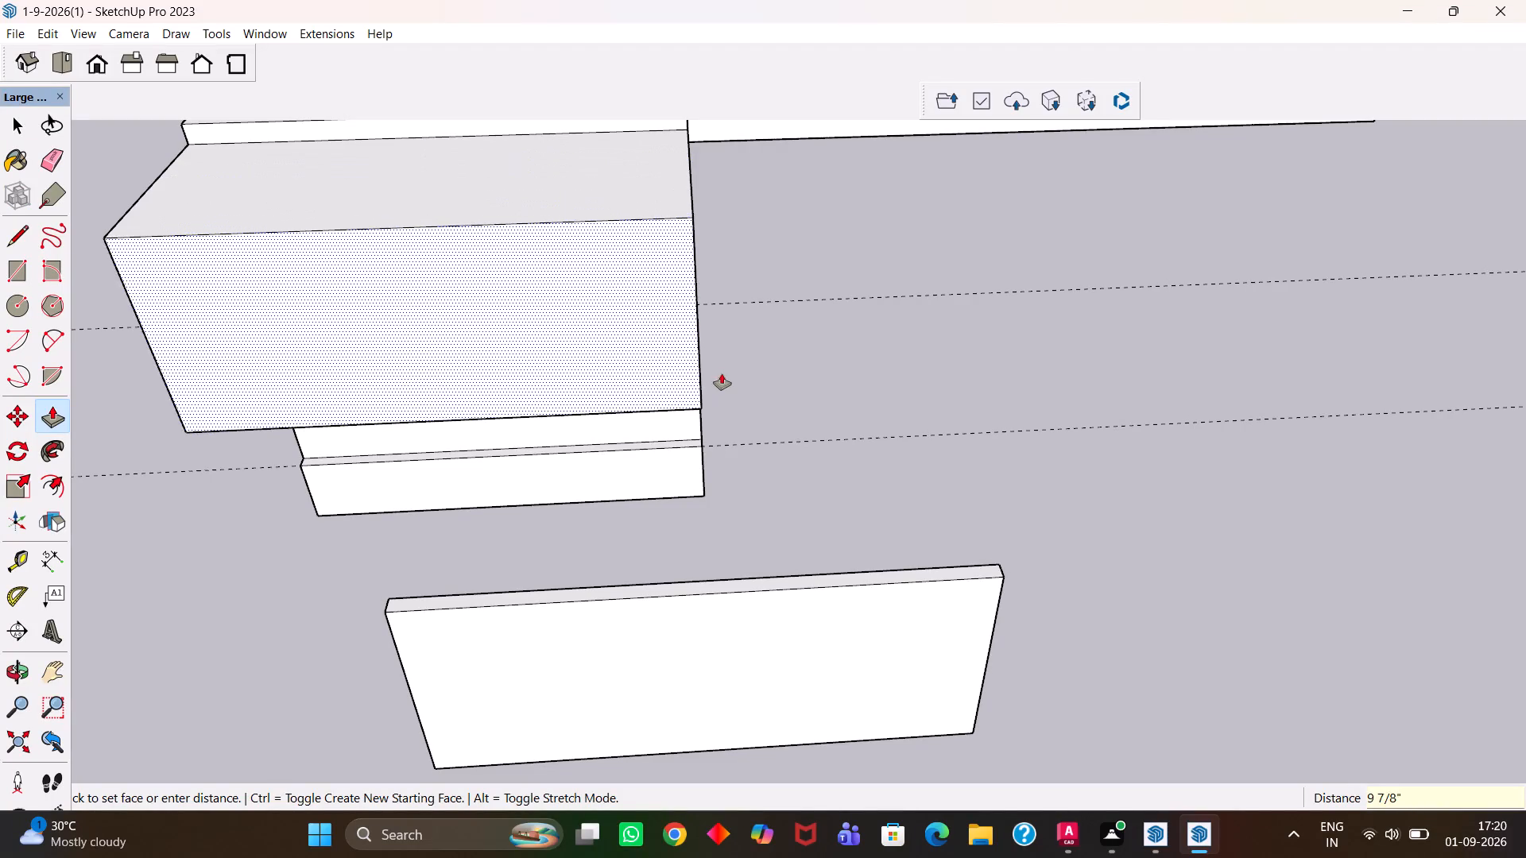
pyautogui.moveTo(556, 338); pyautogui.dragTo(440, 319, button='middle')
pyautogui.click(725, 372)
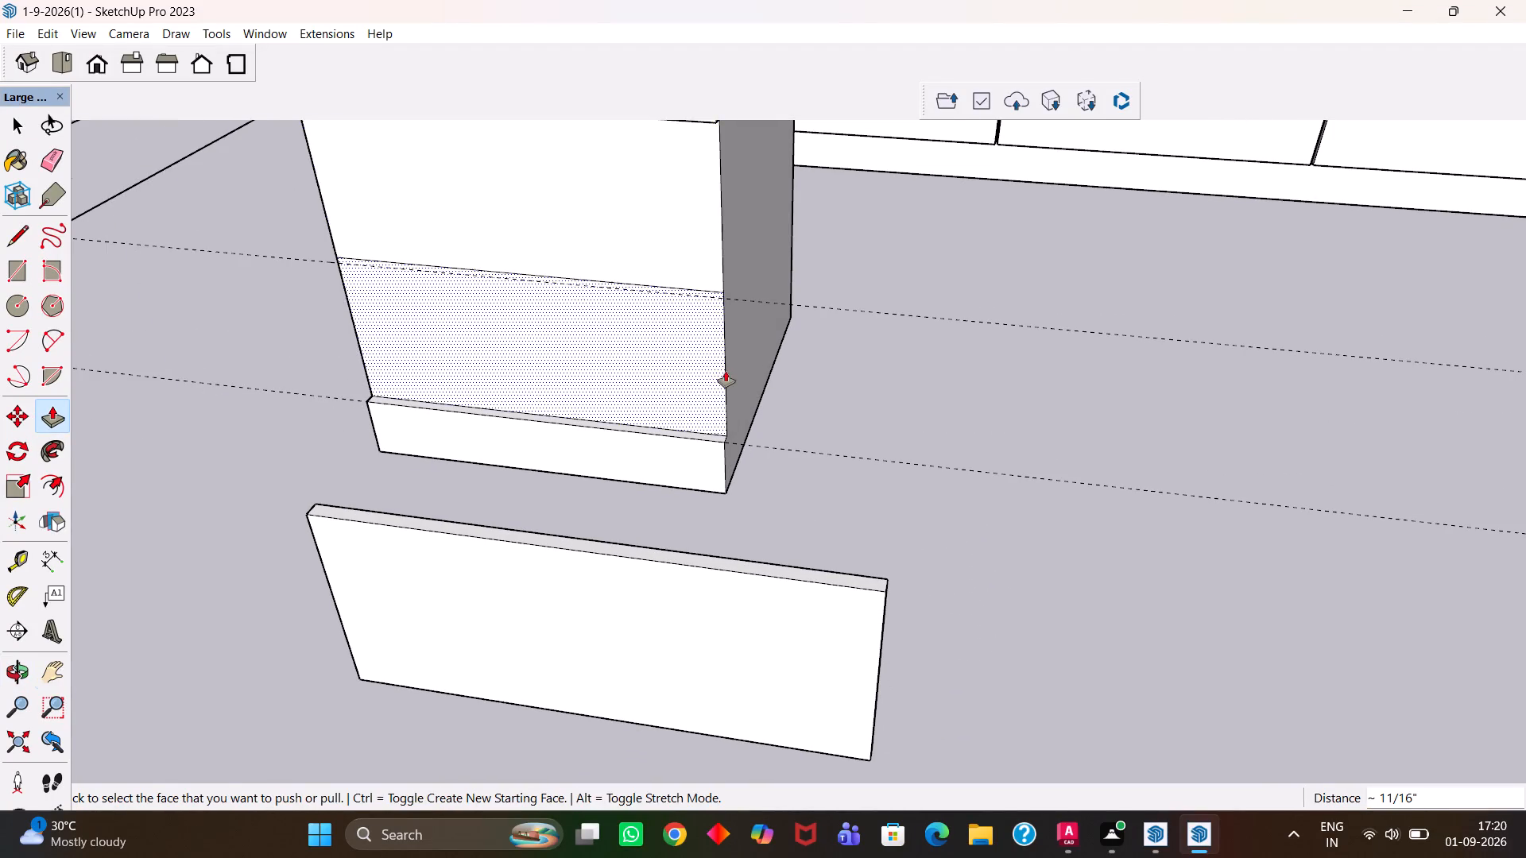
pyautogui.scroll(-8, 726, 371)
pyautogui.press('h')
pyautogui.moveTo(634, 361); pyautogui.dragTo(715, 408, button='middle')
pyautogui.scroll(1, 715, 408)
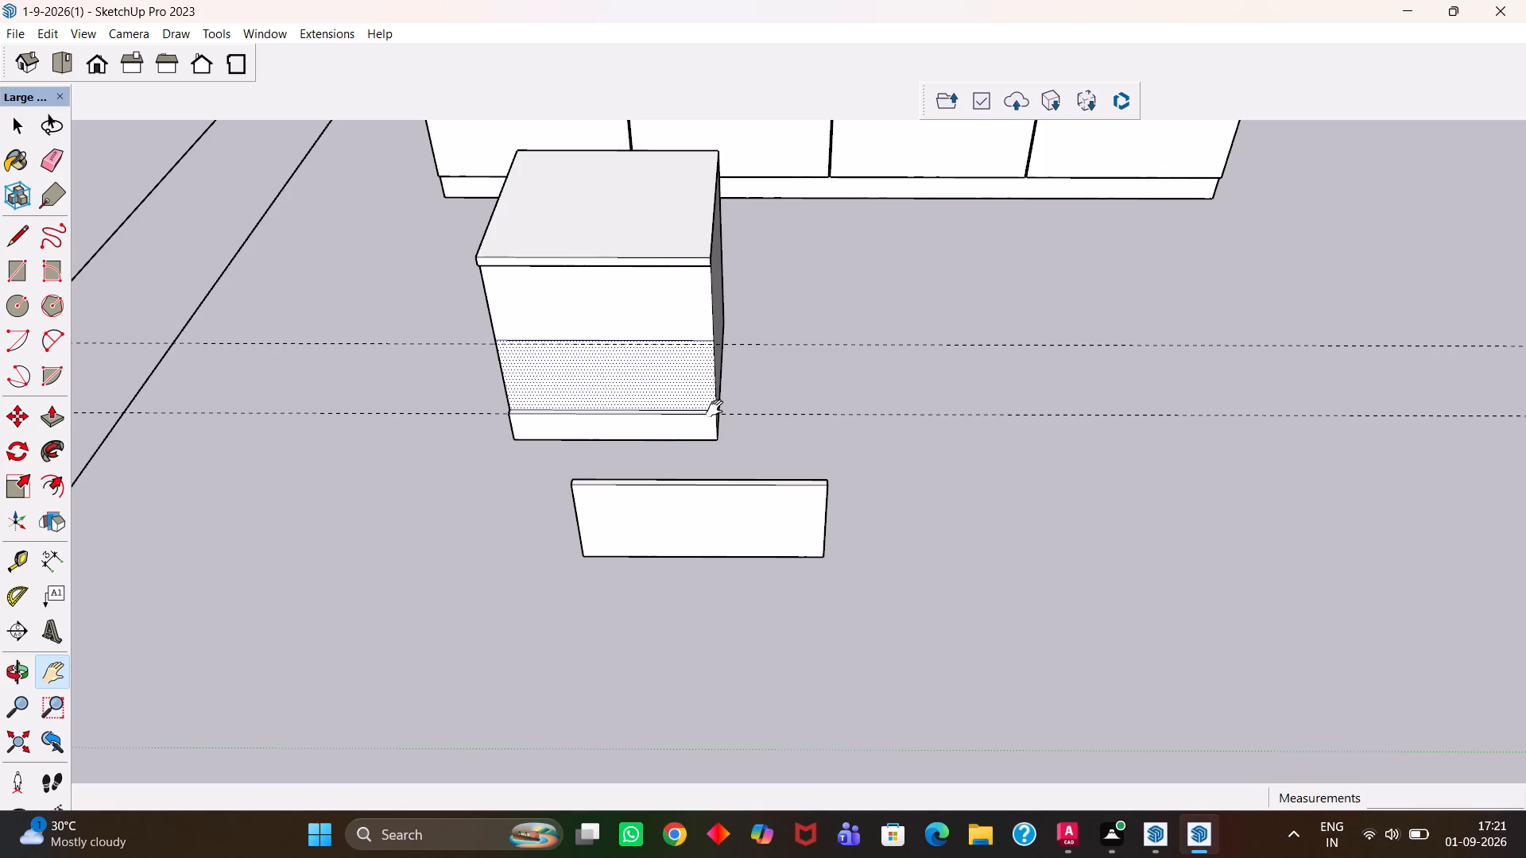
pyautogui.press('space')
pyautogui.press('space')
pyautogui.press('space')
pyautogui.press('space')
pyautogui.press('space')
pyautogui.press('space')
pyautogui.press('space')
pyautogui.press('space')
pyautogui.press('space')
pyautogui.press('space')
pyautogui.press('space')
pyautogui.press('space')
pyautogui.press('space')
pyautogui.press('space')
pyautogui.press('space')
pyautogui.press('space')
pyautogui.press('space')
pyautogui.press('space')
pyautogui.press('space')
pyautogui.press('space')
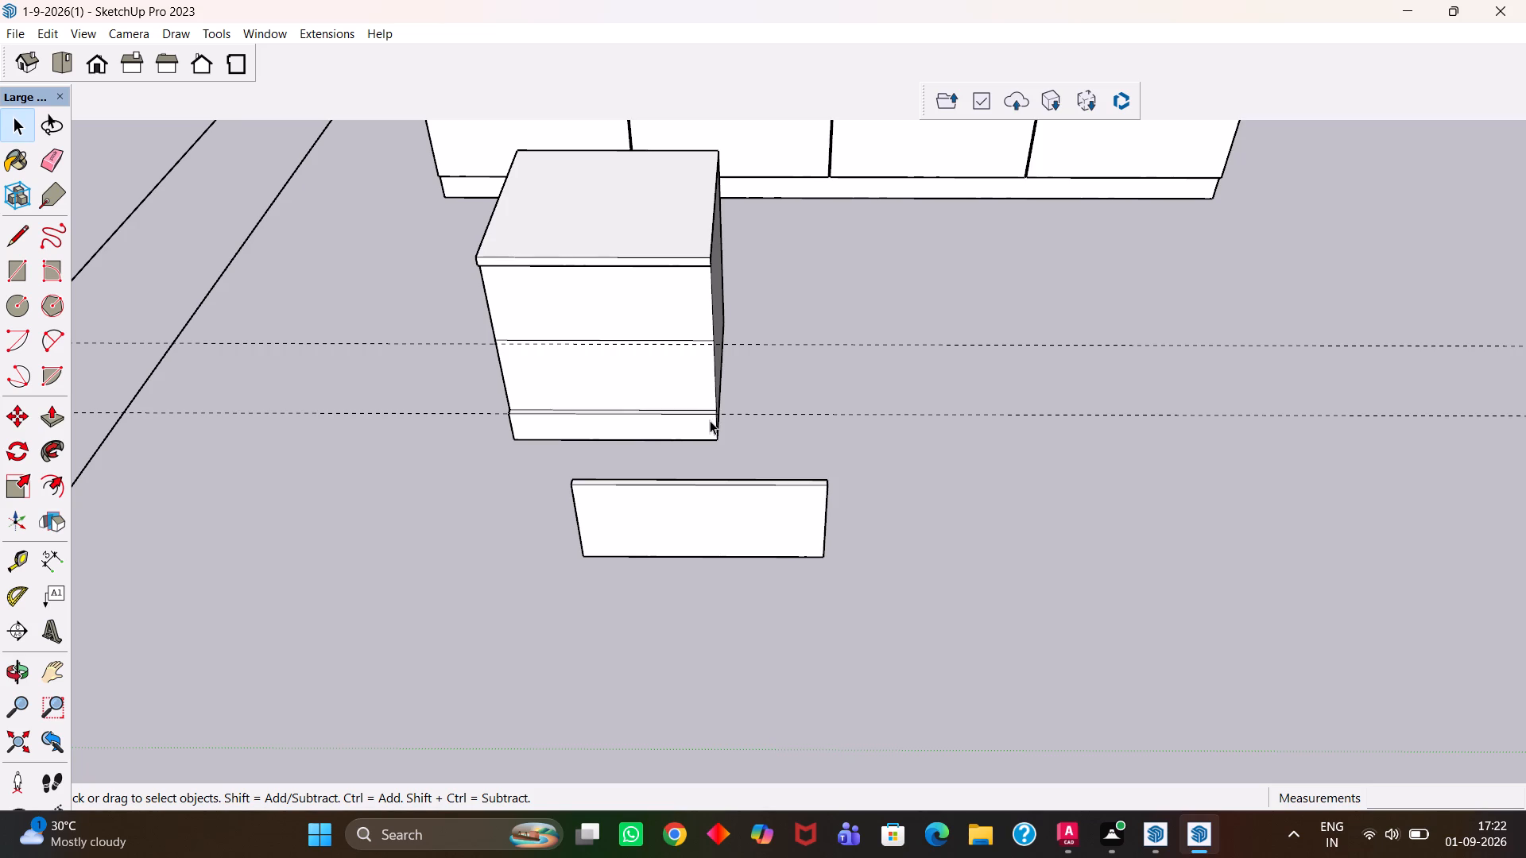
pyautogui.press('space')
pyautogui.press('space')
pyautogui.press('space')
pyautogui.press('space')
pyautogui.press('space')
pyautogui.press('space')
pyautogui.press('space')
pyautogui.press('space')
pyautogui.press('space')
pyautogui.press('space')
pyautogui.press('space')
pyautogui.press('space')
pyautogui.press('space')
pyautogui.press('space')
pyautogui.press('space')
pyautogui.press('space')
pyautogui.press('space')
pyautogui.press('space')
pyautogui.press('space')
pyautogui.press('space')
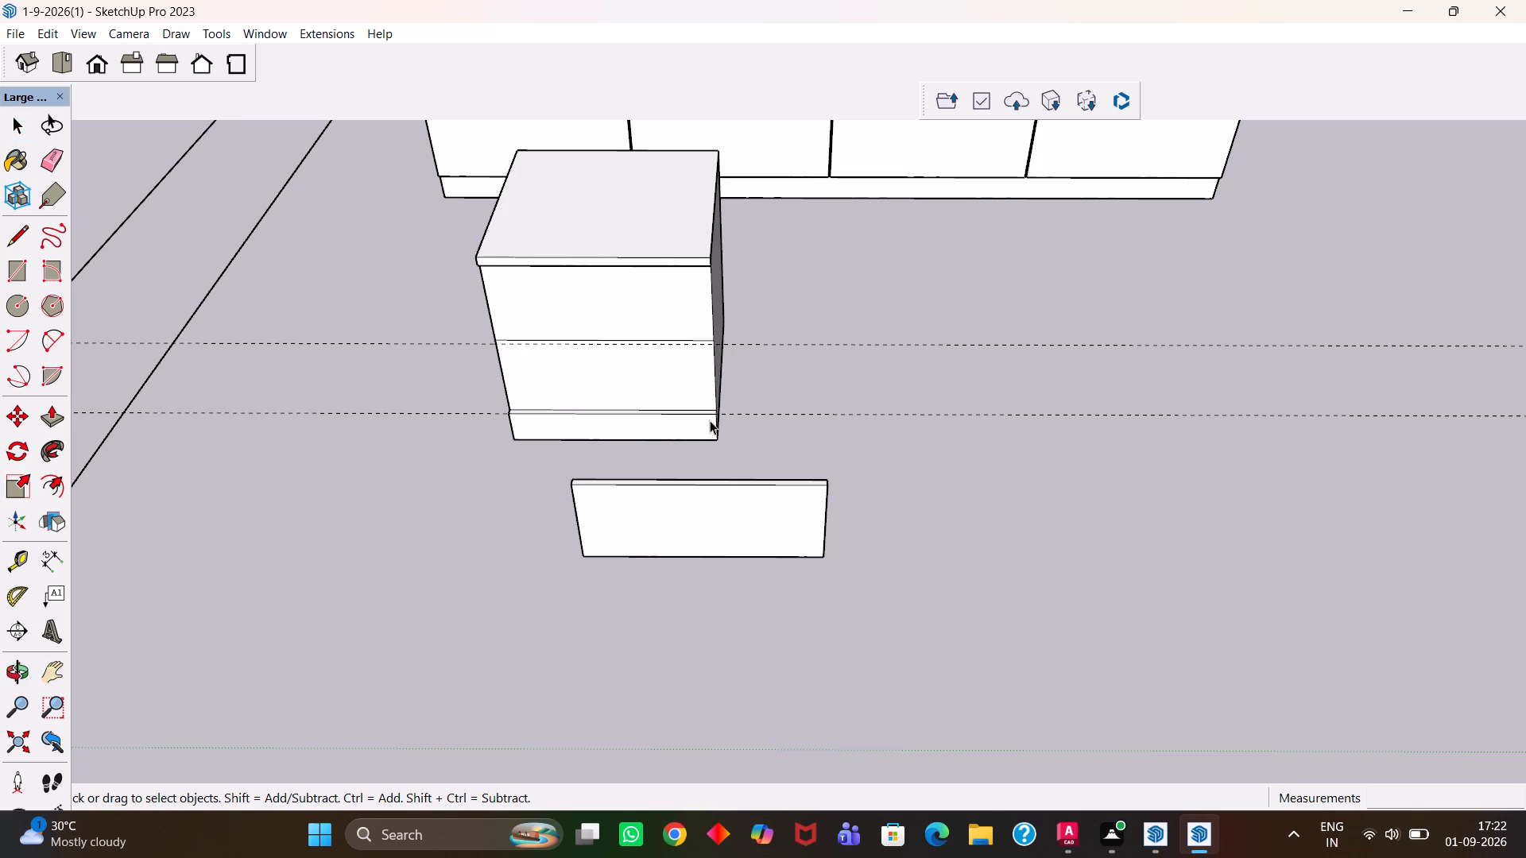
# Push the bottom plinth strip's face back flush with the recessed front above it, and a further 20 mm inward.
pyautogui.scroll(18, 710, 421)
pyautogui.scroll(3, 736, 423)
pyautogui.scroll(-6, 736, 423)
pyautogui.scroll(1, 742, 435)
pyautogui.moveTo(742, 435); pyautogui.dragTo(680, 440, button='middle')
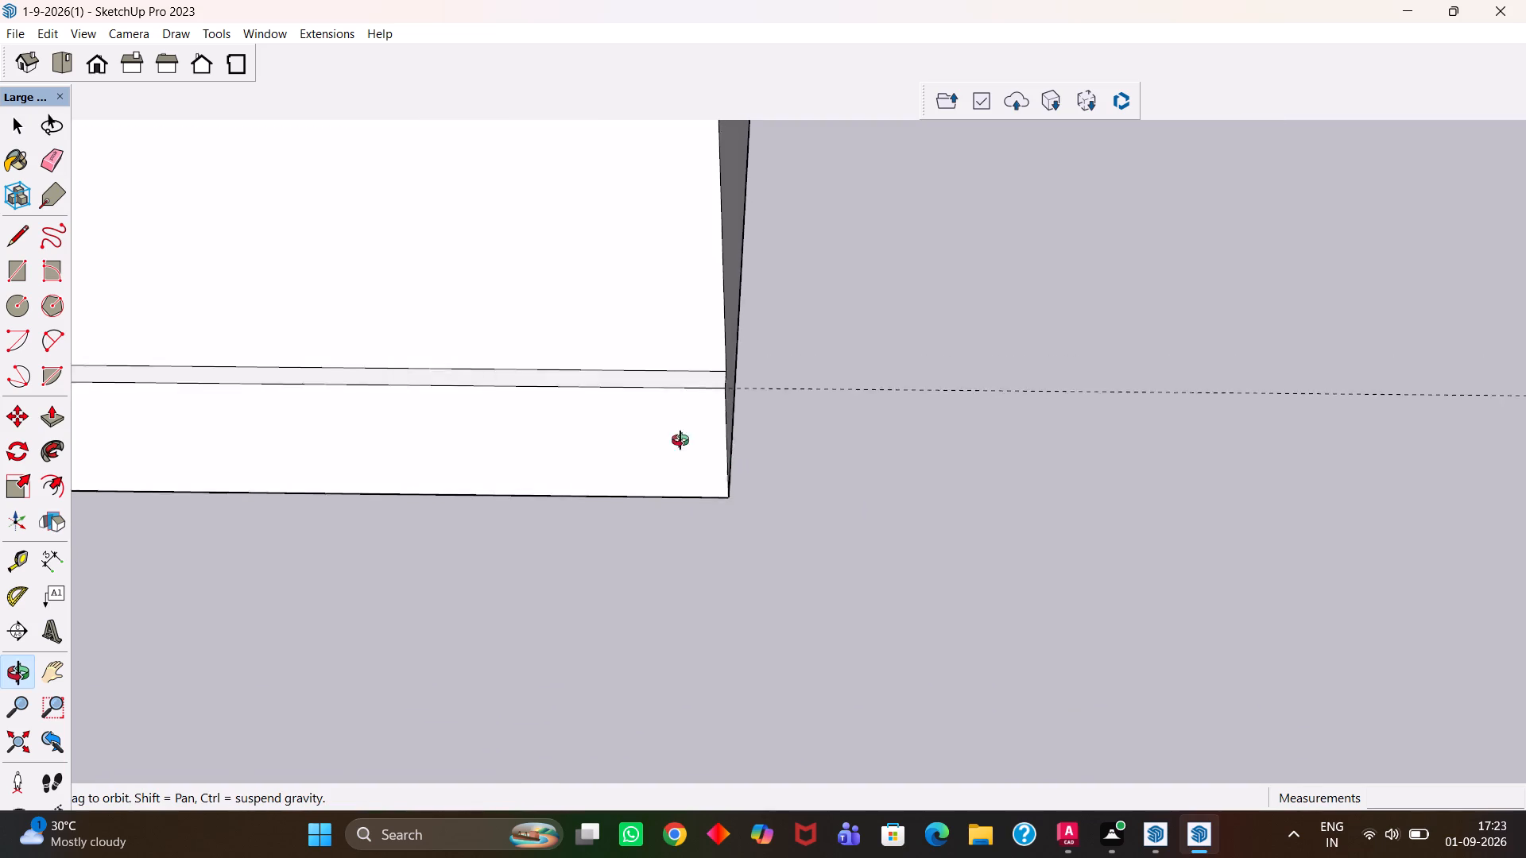
pyautogui.moveTo(680, 440); pyautogui.dragTo(378, 452, button='middle')
pyautogui.click(560, 347)
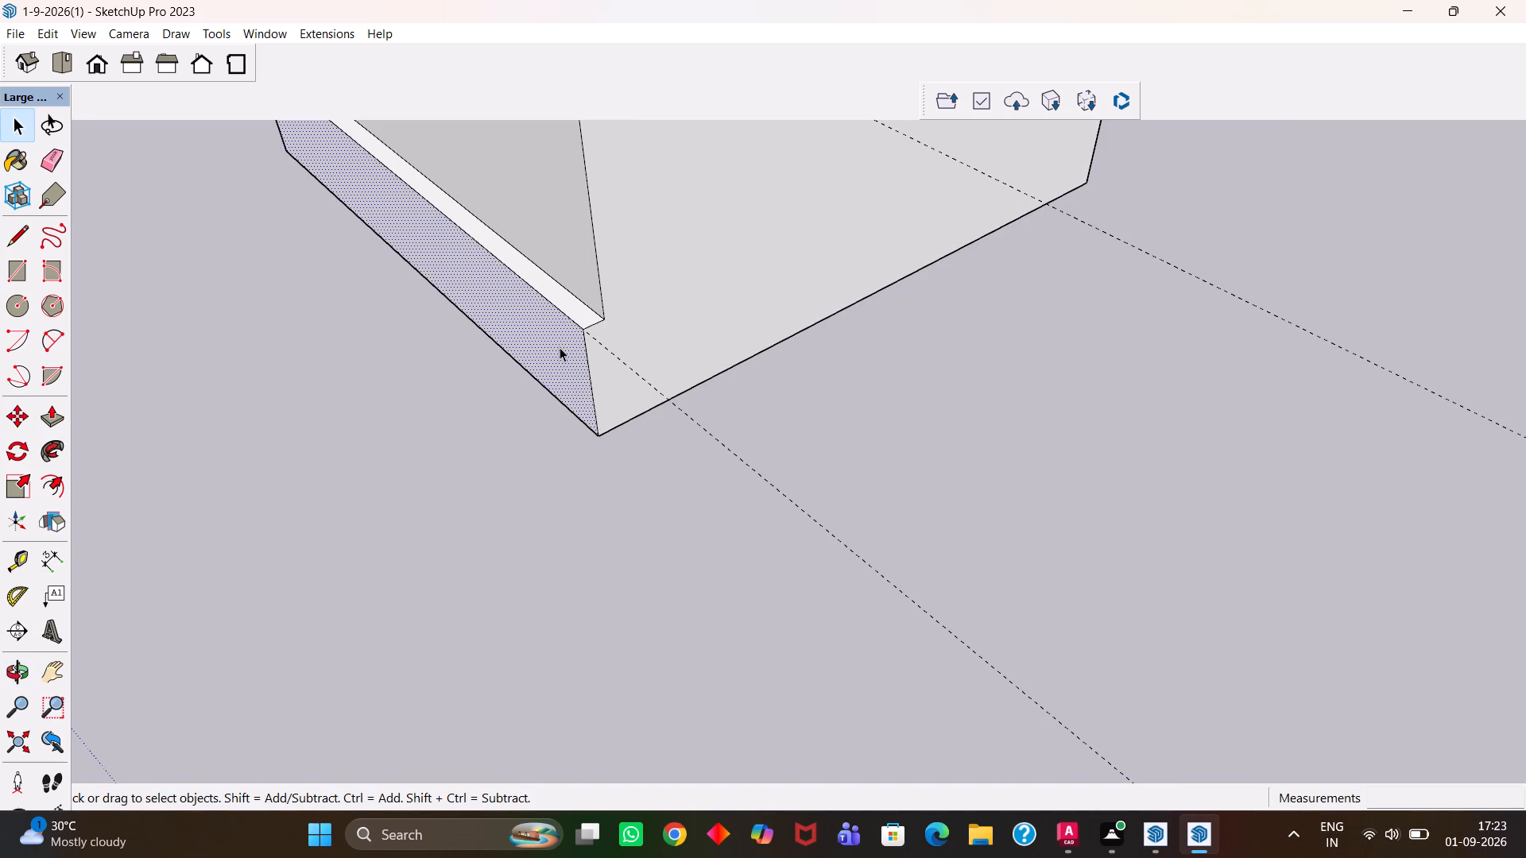
pyautogui.press('p')
pyautogui.click(560, 347)
pyautogui.click(593, 268)
pyautogui.click(595, 350)
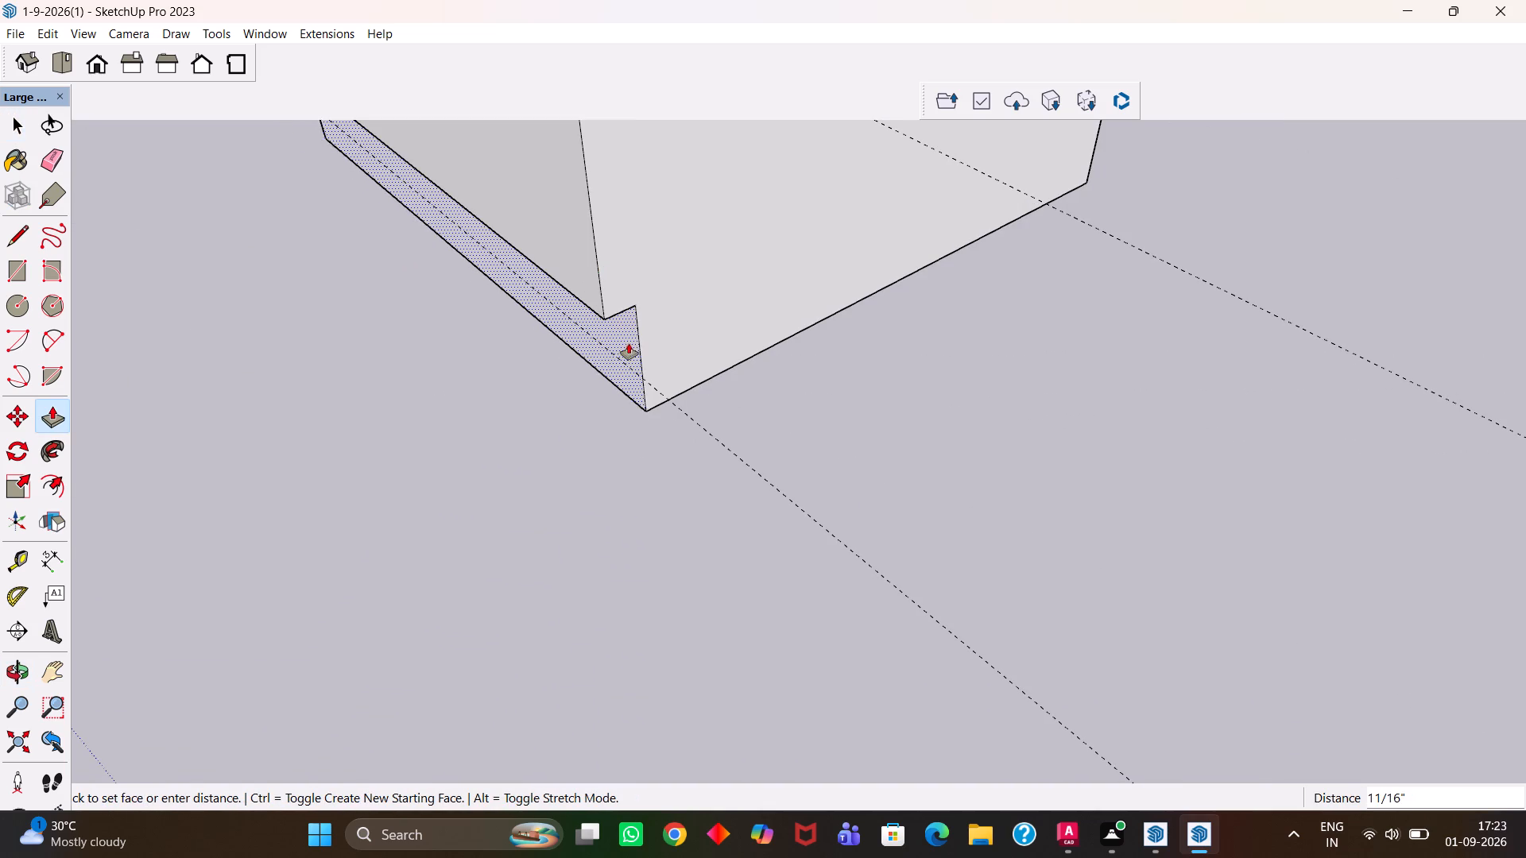
pyautogui.write('20')
pyautogui.write('mm')
pyautogui.press('Return')
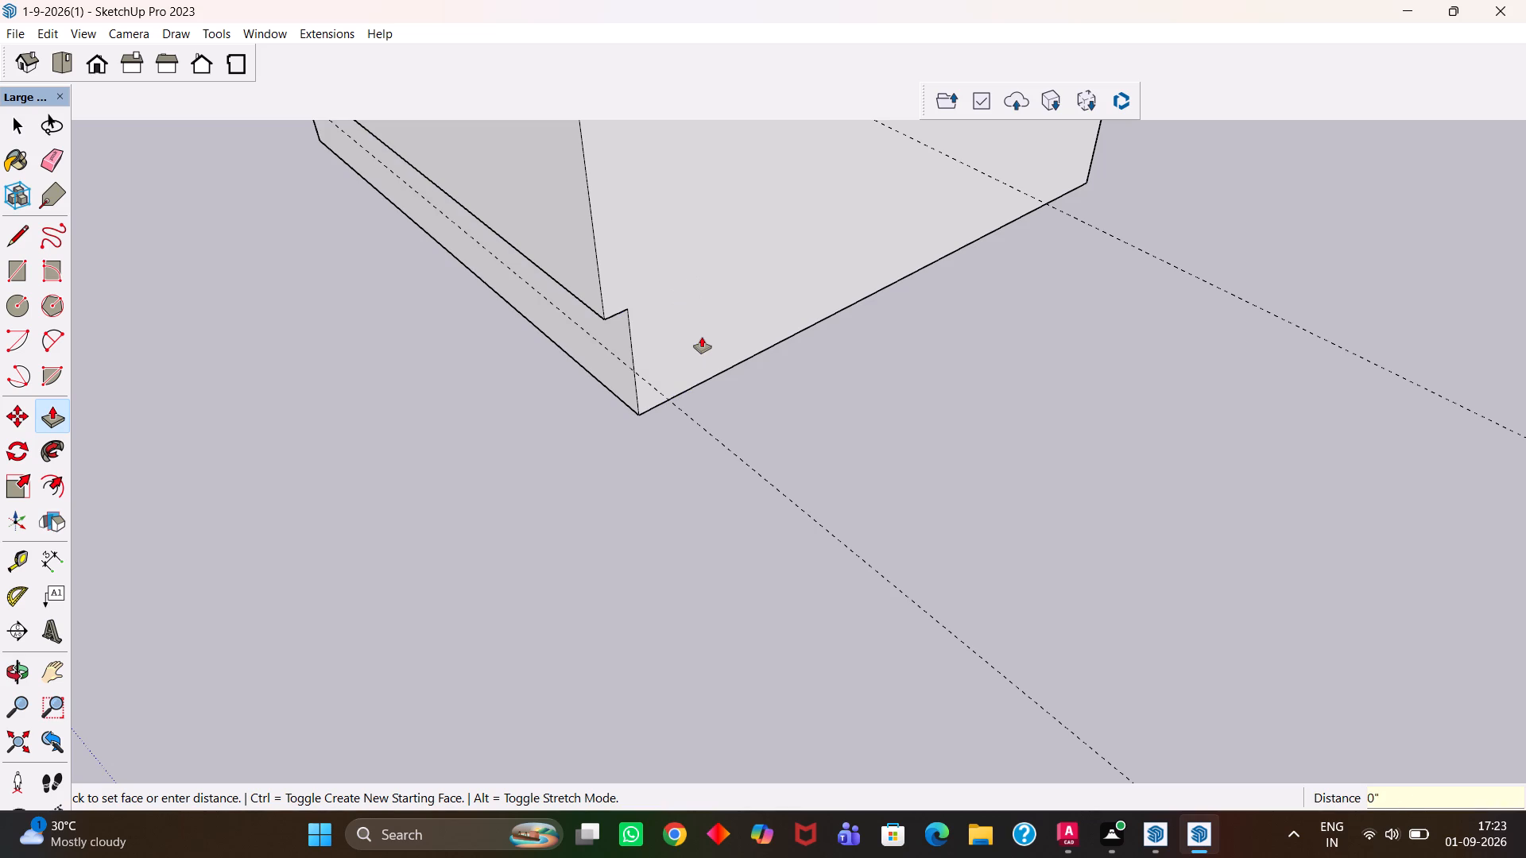
# Move the 18 mm panel group onto the box's lower front section, matching its bottom back corner to the section's bottom corner.
pyautogui.press('h')
pyautogui.scroll(-16, 664, 350)
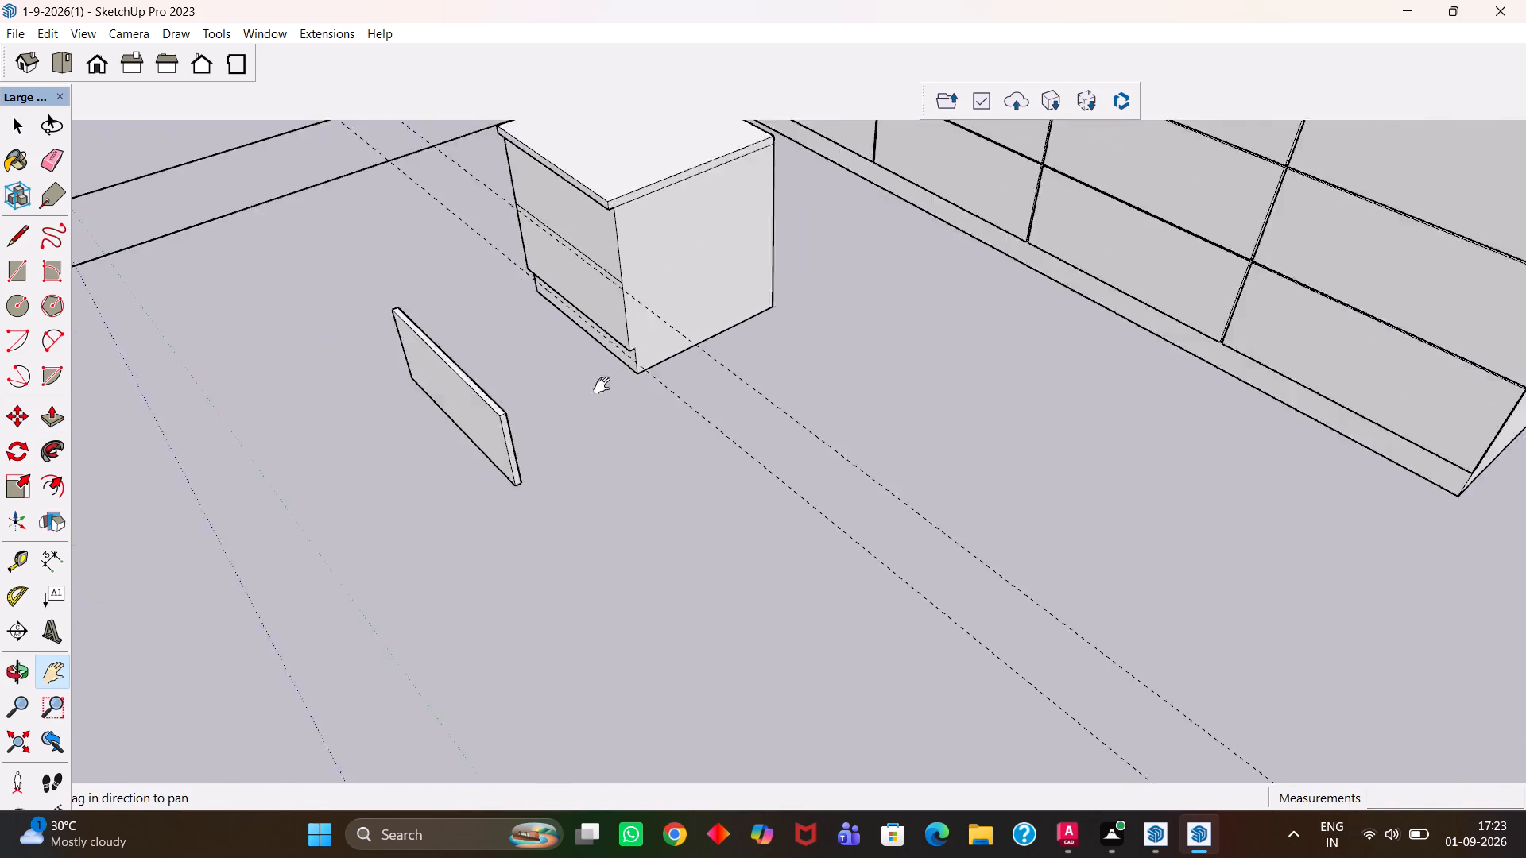
pyautogui.scroll(-2, 602, 385)
pyautogui.moveTo(526, 417); pyautogui.dragTo(615, 431, button='middle')
pyautogui.scroll(1, 526, 417)
pyautogui.scroll(2, 614, 431)
pyautogui.press('space')
pyautogui.click(513, 475)
pyautogui.scroll(6, 512, 476)
pyautogui.press('m')
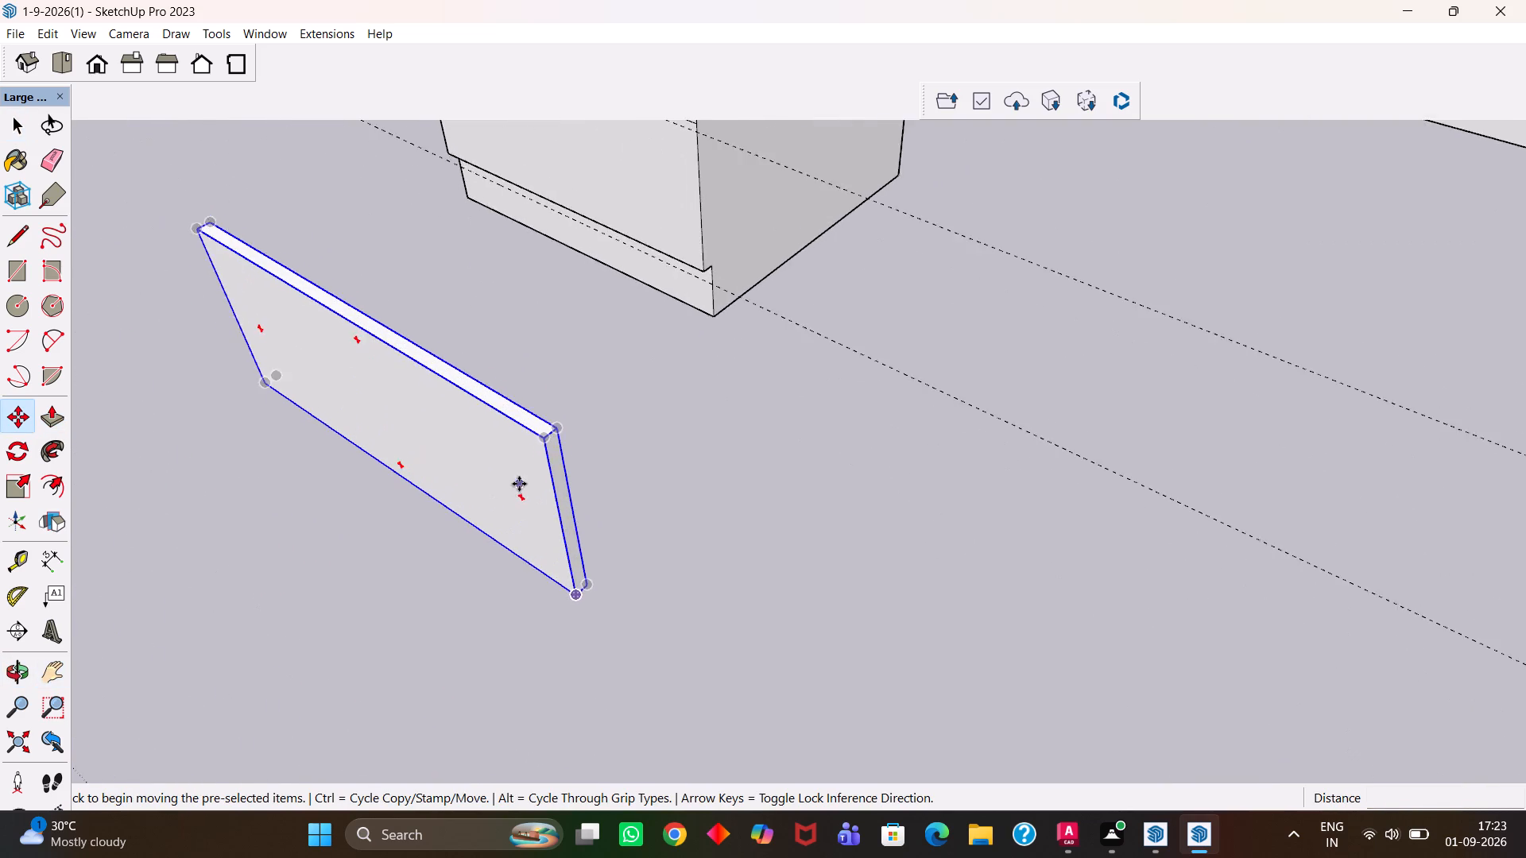
pyautogui.scroll(2, 519, 484)
pyautogui.click(594, 597)
pyautogui.scroll(2, 666, 377)
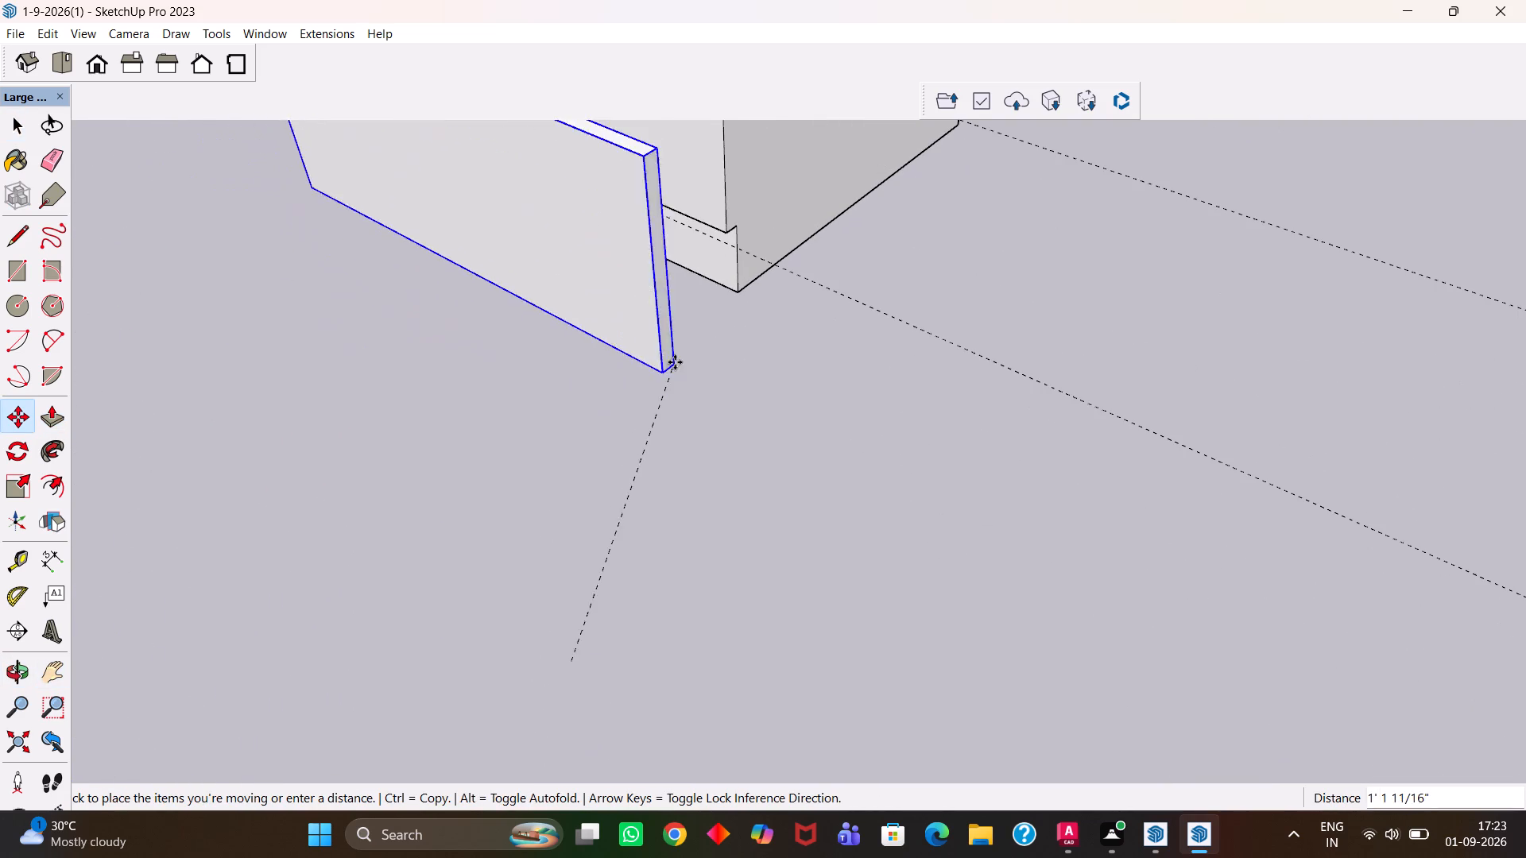
pyautogui.scroll(5, 728, 251)
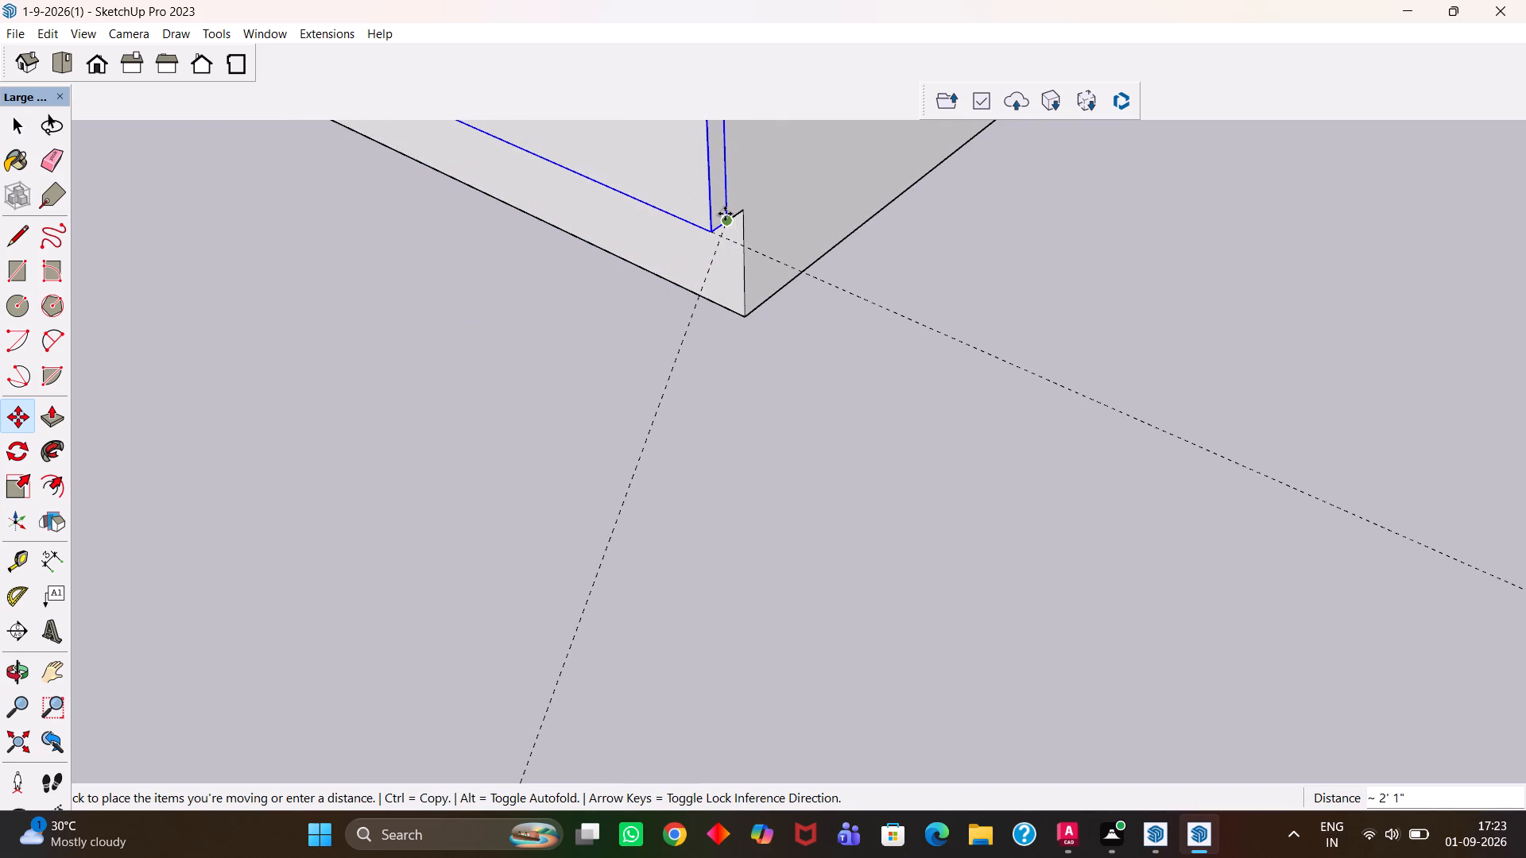
pyautogui.click(725, 214)
# Inside the fitted panel's group, push its top face down by 5 mm.
pyautogui.press('h')
pyautogui.scroll(-15, 692, 240)
pyautogui.moveTo(624, 167); pyautogui.dragTo(627, 307)
pyautogui.scroll(17, 672, 276)
pyautogui.press('space')
pyautogui.doubleClick(718, 351)
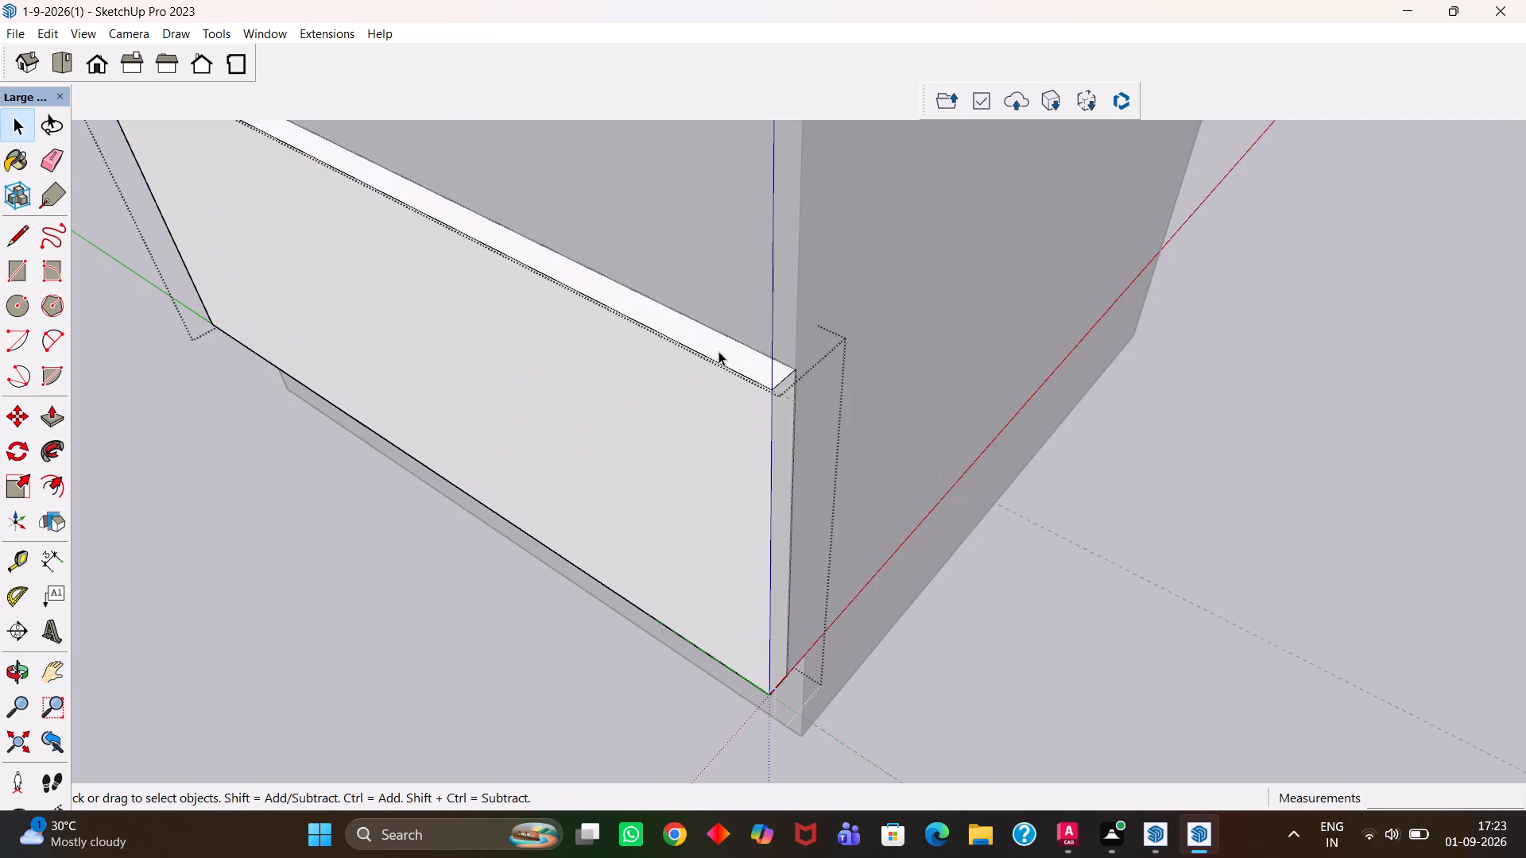
pyautogui.click(718, 350)
pyautogui.press('p')
pyautogui.click(718, 350)
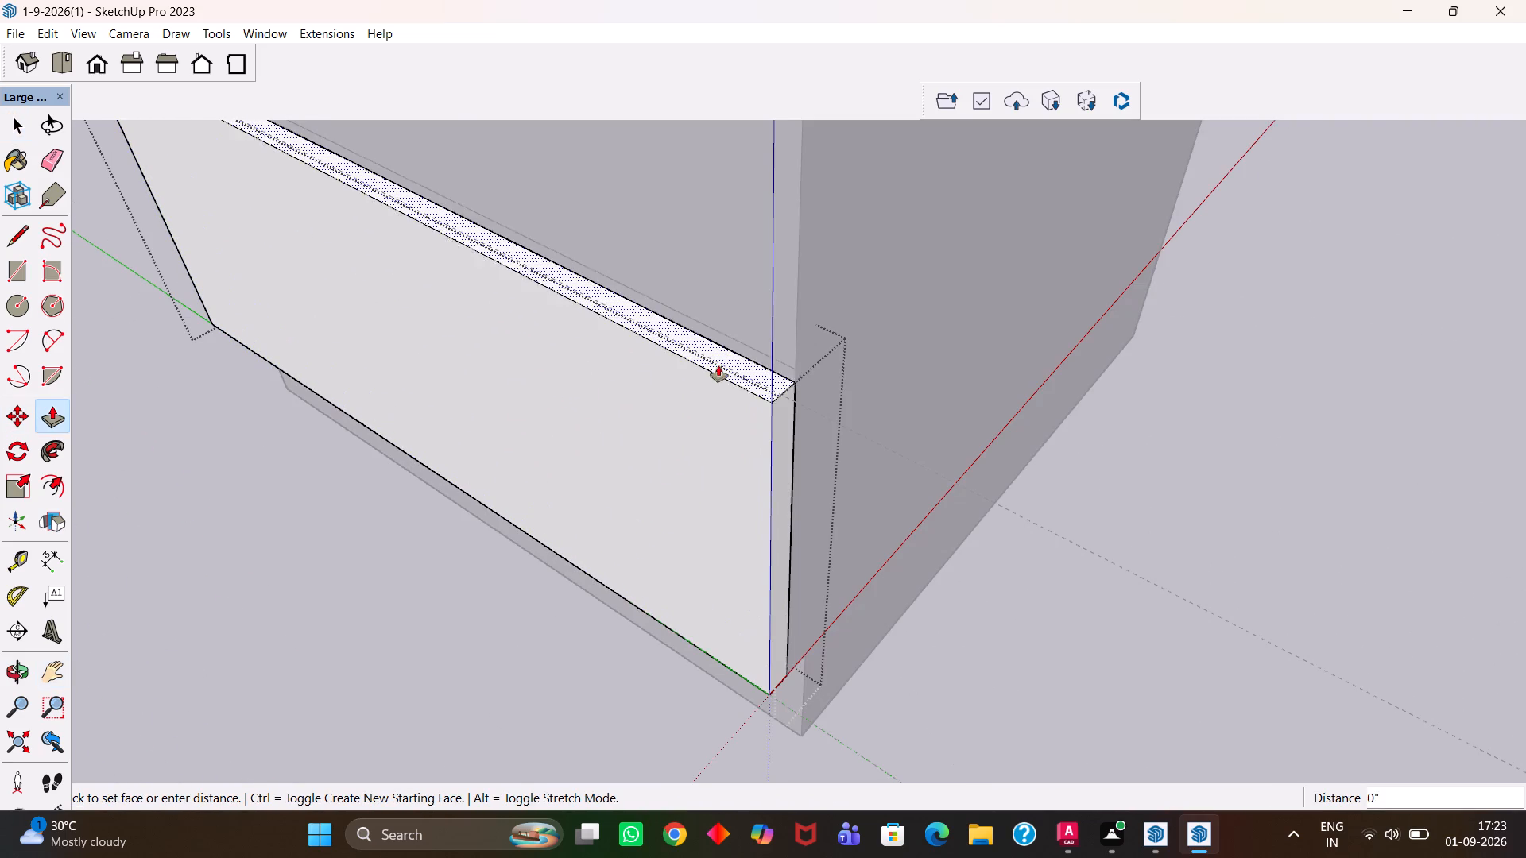
pyautogui.write('5mm')
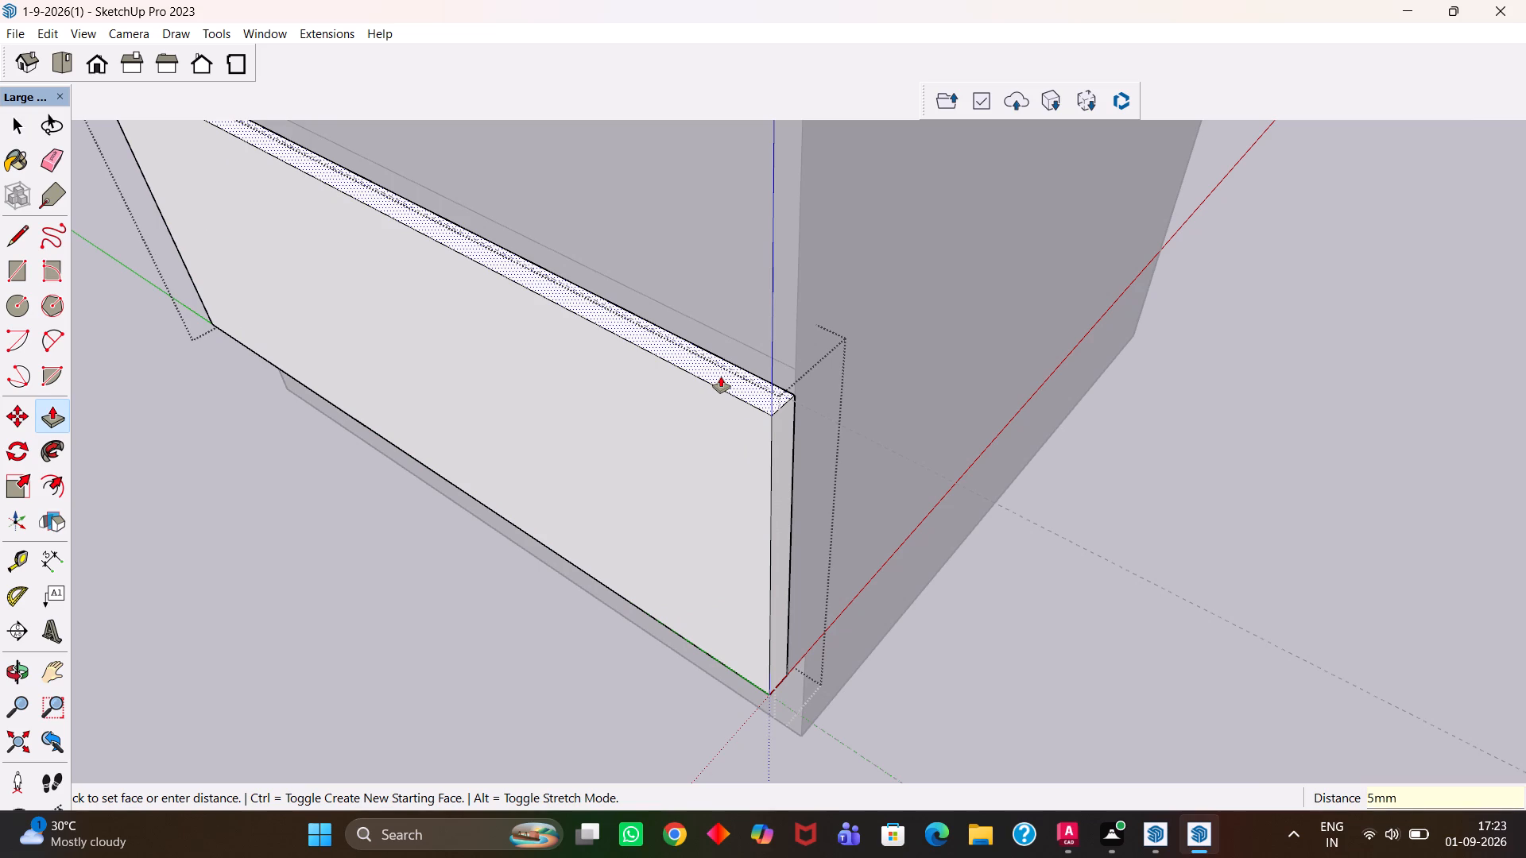
pyautogui.press('Return')
pyautogui.press('h')
pyautogui.scroll(-8, 718, 375)
pyautogui.press('space')
pyautogui.click(1099, 453)
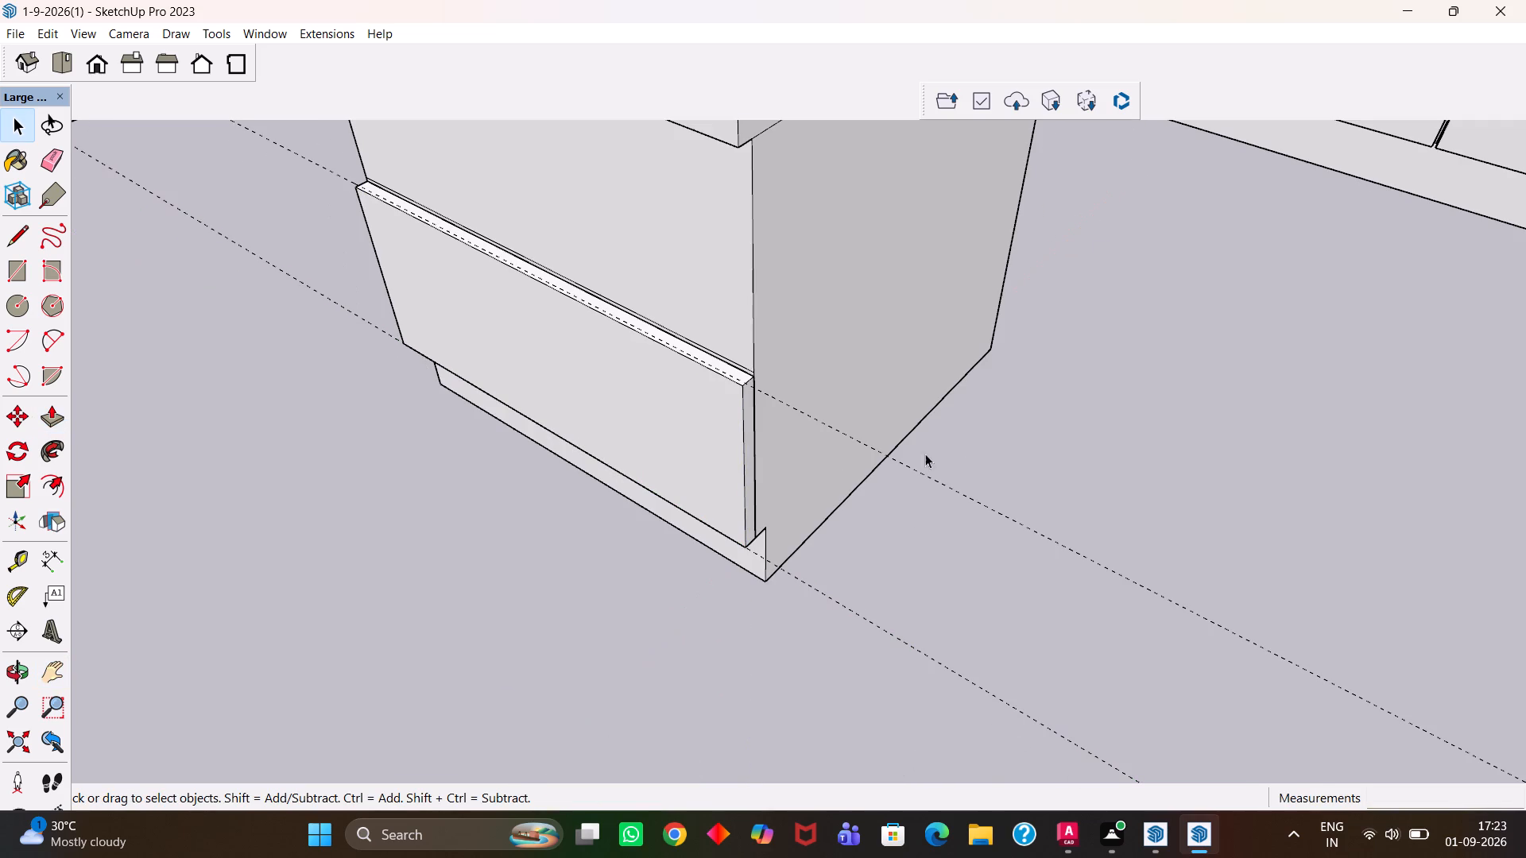
# Copy the lower front panel straight up about 9 15/16", matching its bottom back corner to the upper front section's bottom corner.
pyautogui.click(738, 445)
pyautogui.scroll(4, 720, 472)
pyautogui.press('m')
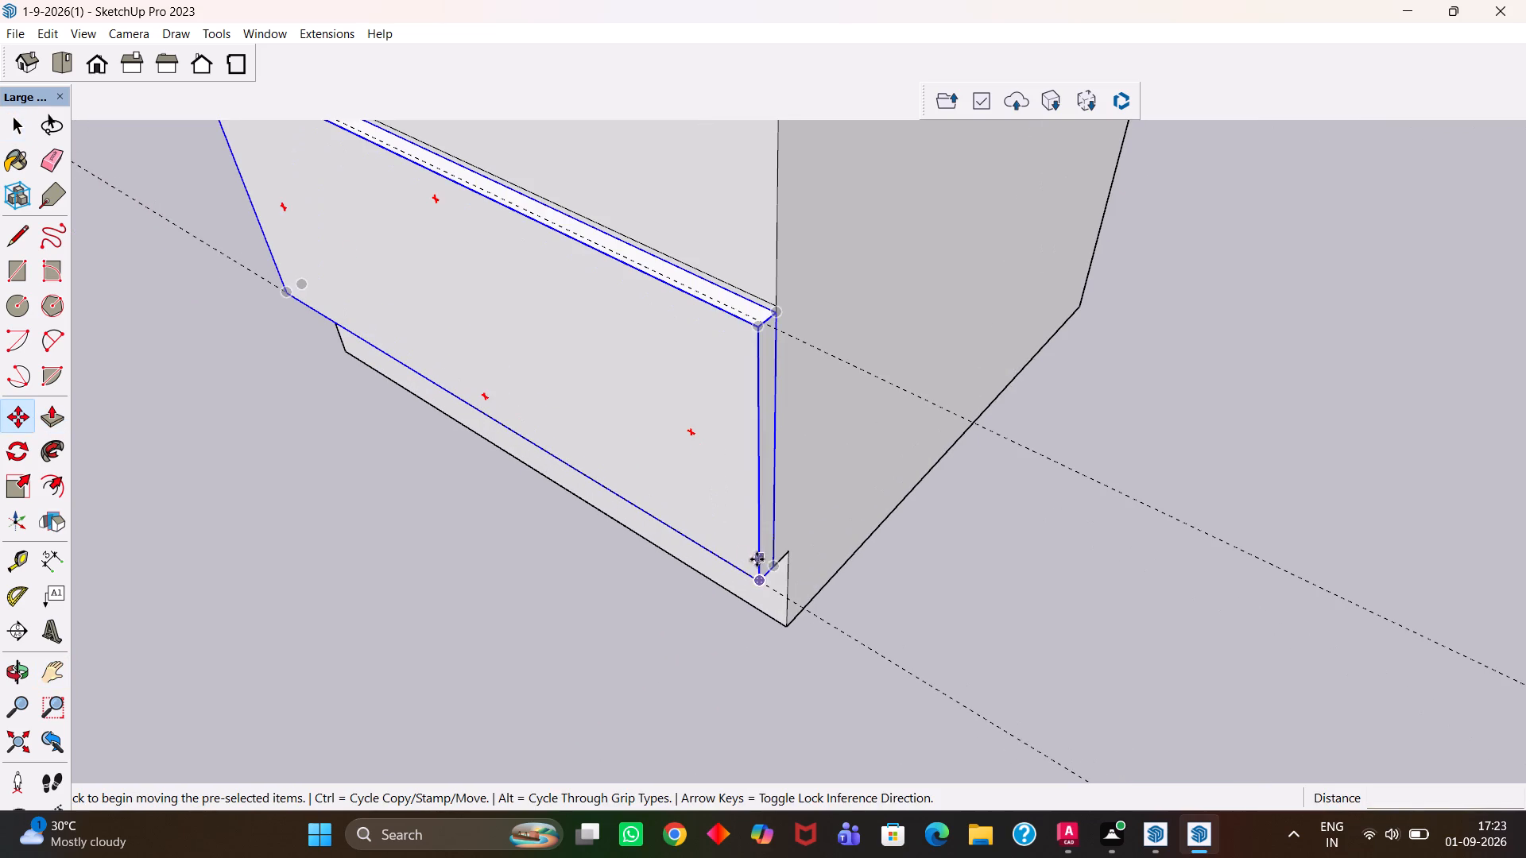
pyautogui.click(768, 563)
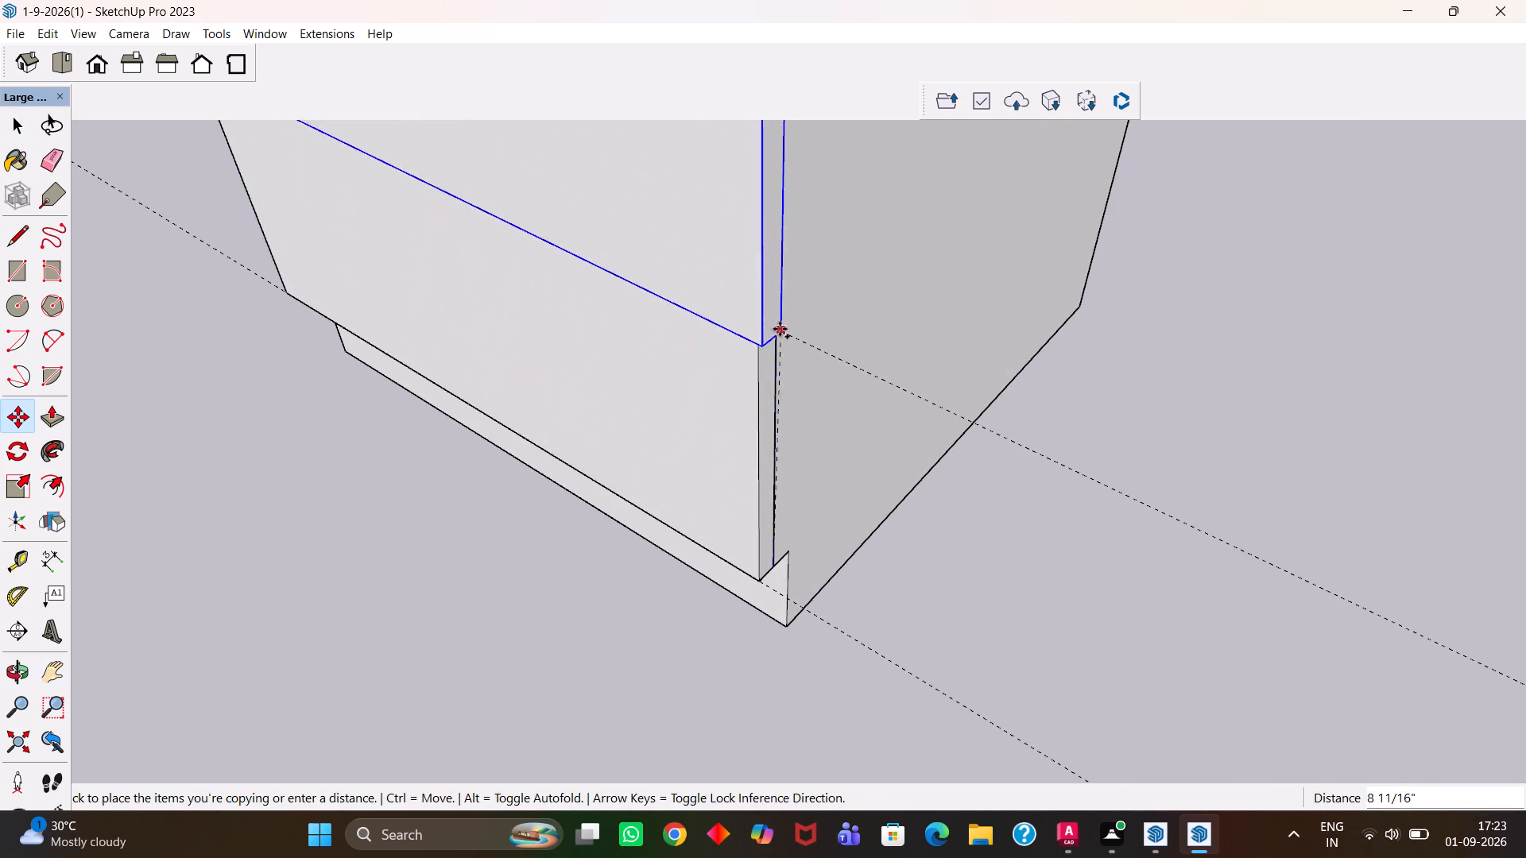
pyautogui.scroll(4, 780, 312)
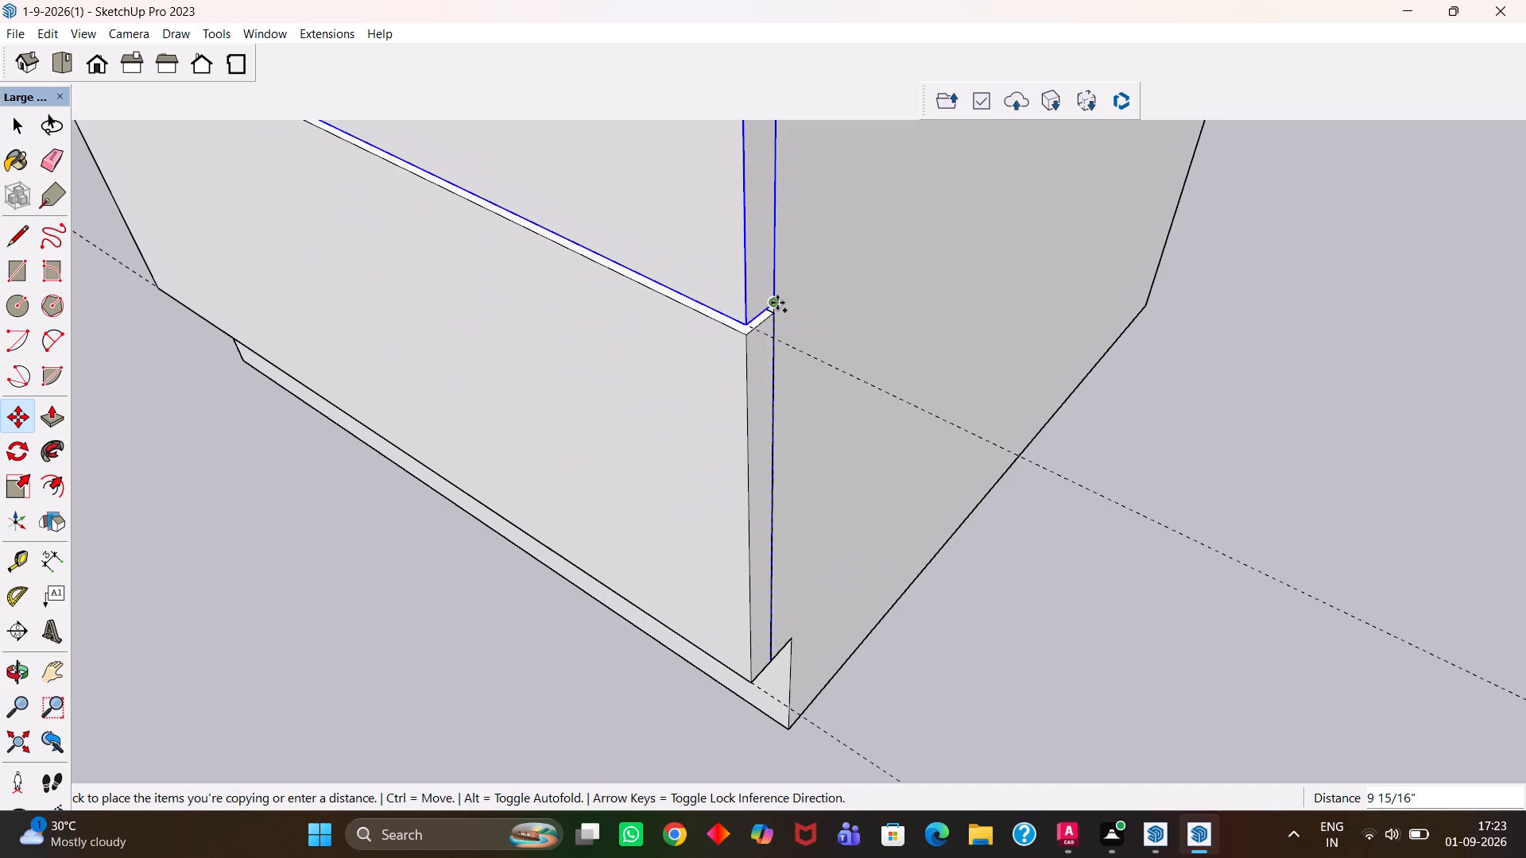
pyautogui.click(777, 303)
# Erase the two dashed guide lines running across the low cabinet's front.
pyautogui.press('h')
pyautogui.scroll(-17, 771, 306)
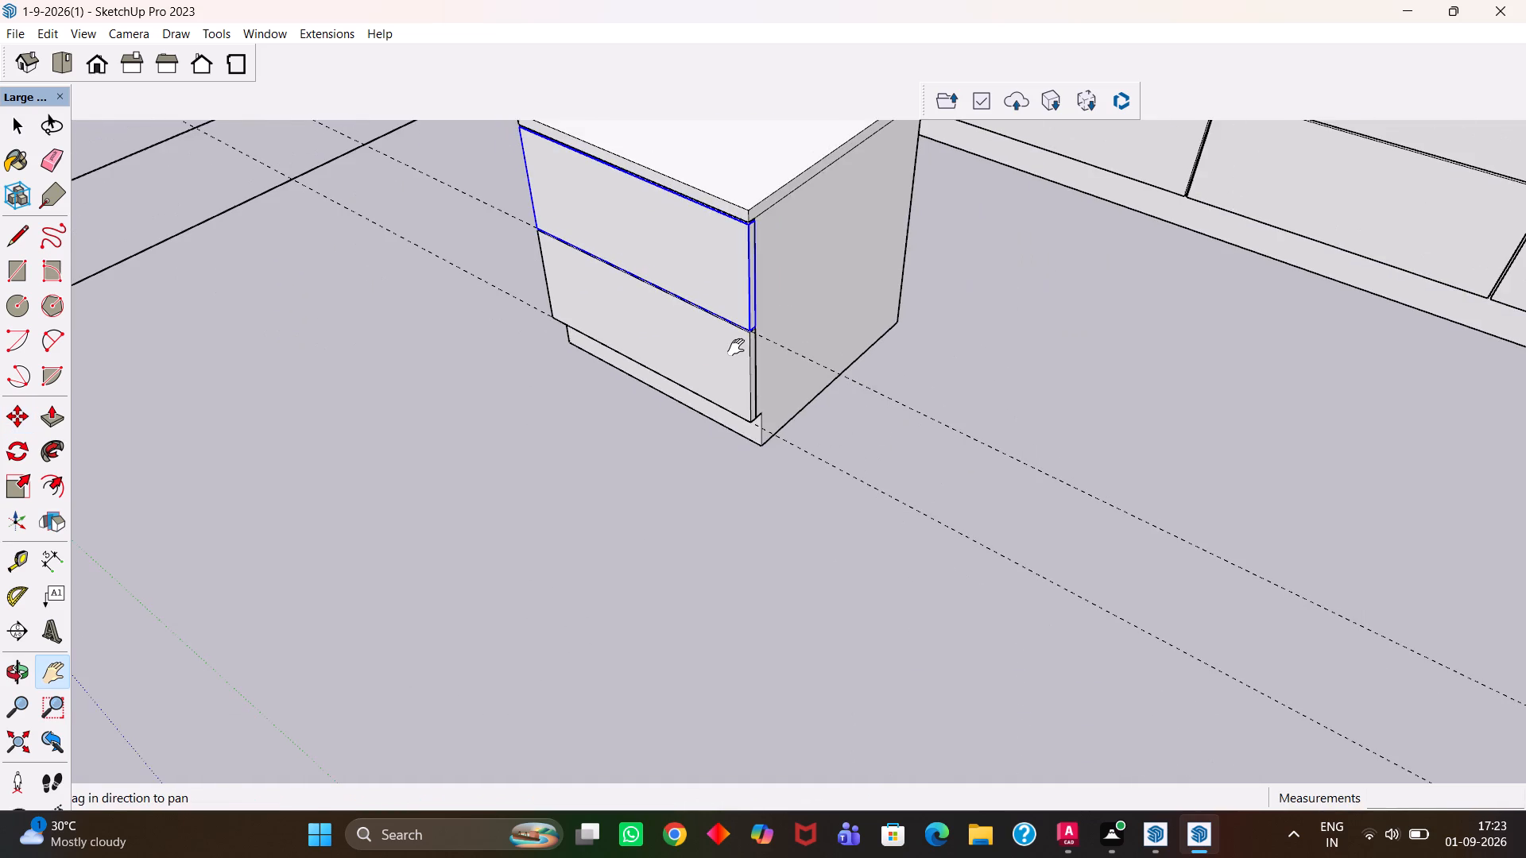
pyautogui.moveTo(689, 332); pyautogui.dragTo(1009, 226, button='middle')
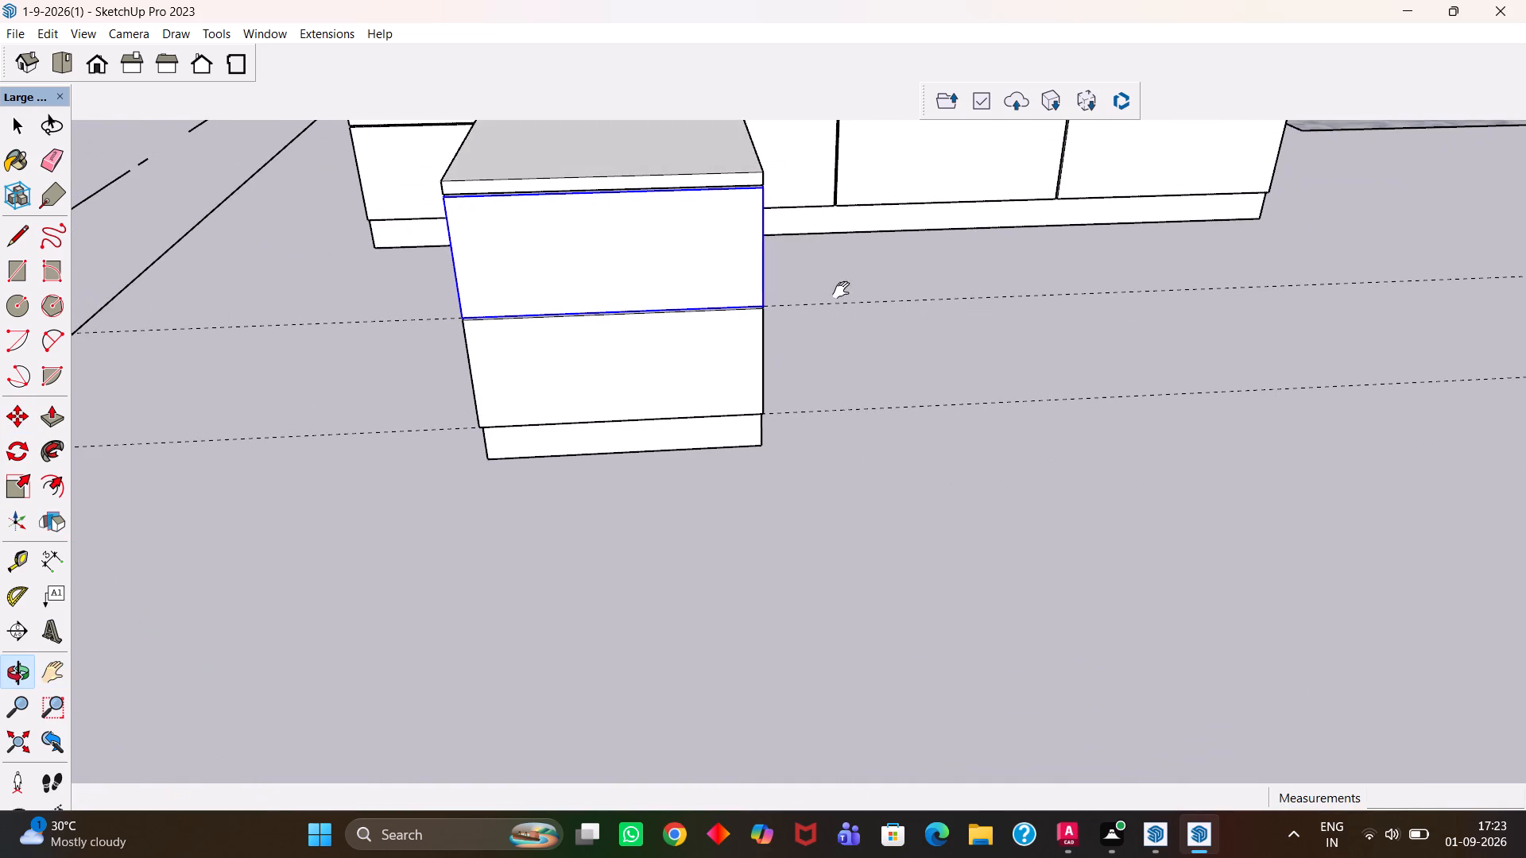
pyautogui.scroll(-6, 803, 314)
pyautogui.press('h')
pyautogui.scroll(-2, 742, 317)
pyautogui.middleClick(716, 336)
pyautogui.scroll(3, 716, 336)
pyautogui.press('e')
pyautogui.moveTo(911, 286); pyautogui.dragTo(907, 378)
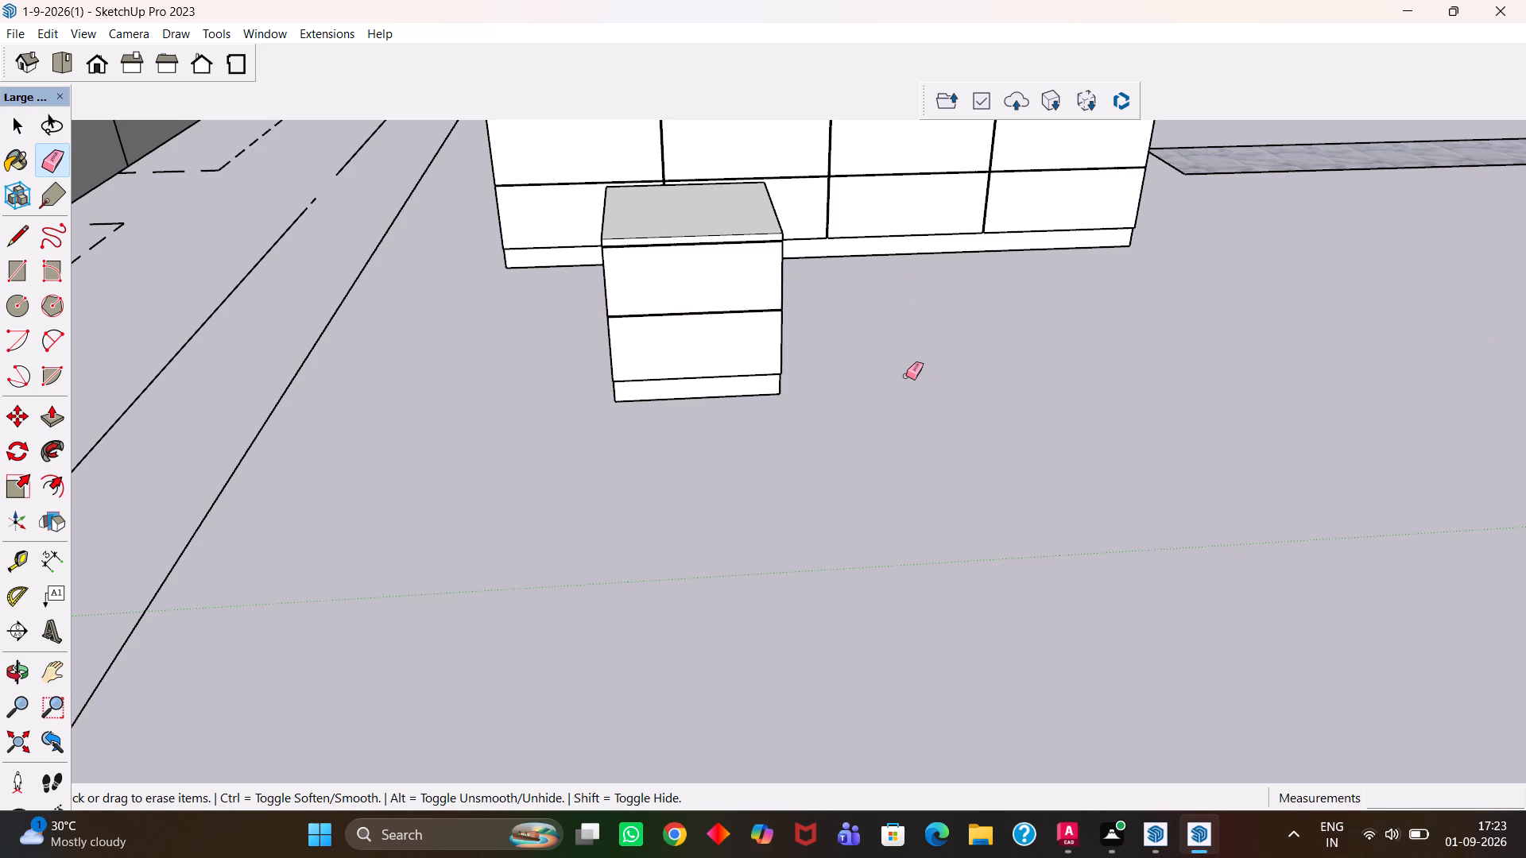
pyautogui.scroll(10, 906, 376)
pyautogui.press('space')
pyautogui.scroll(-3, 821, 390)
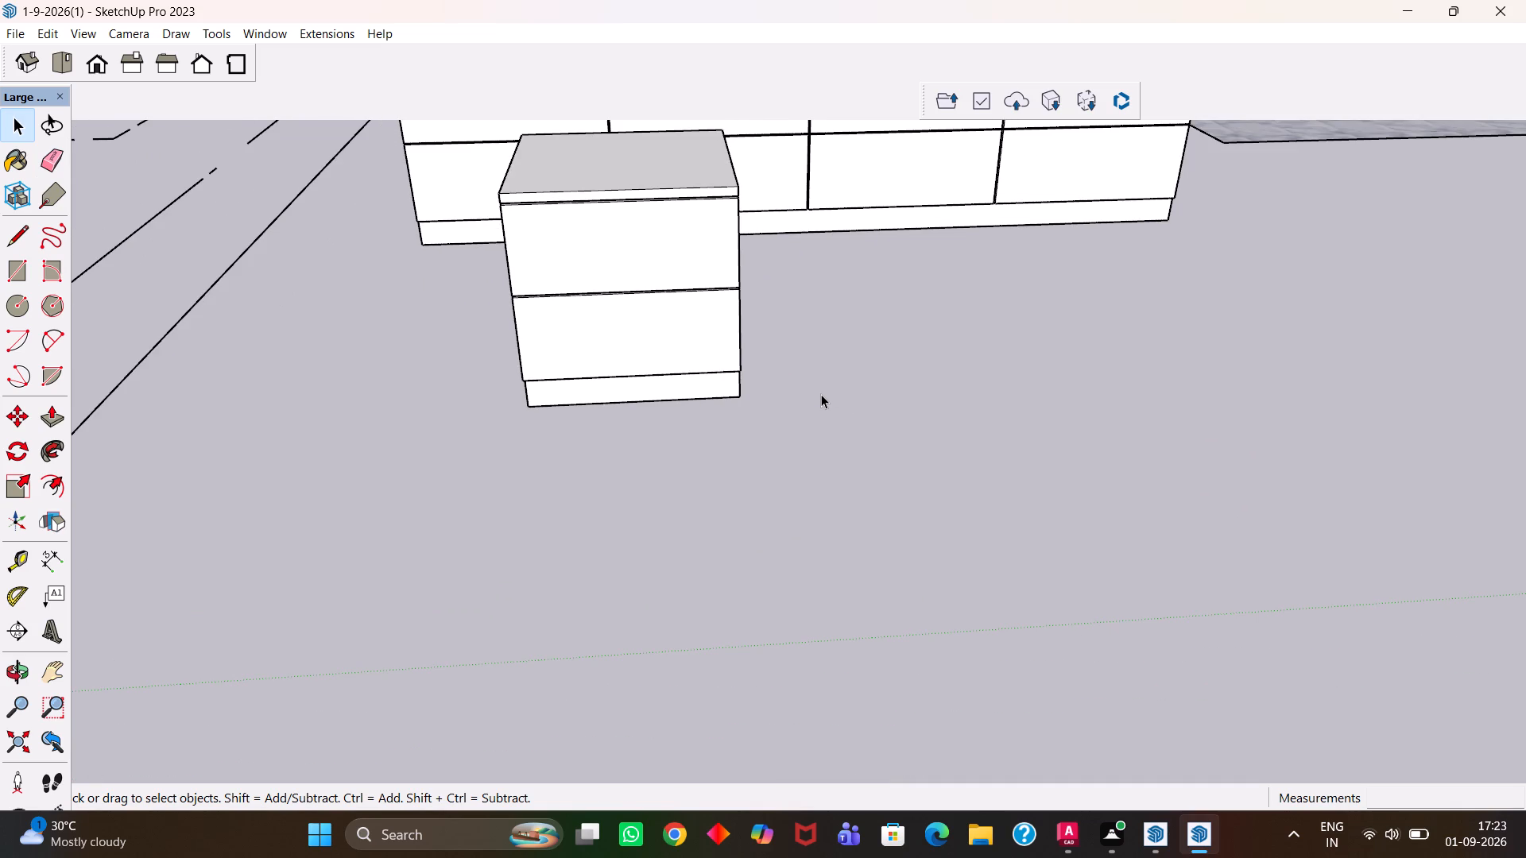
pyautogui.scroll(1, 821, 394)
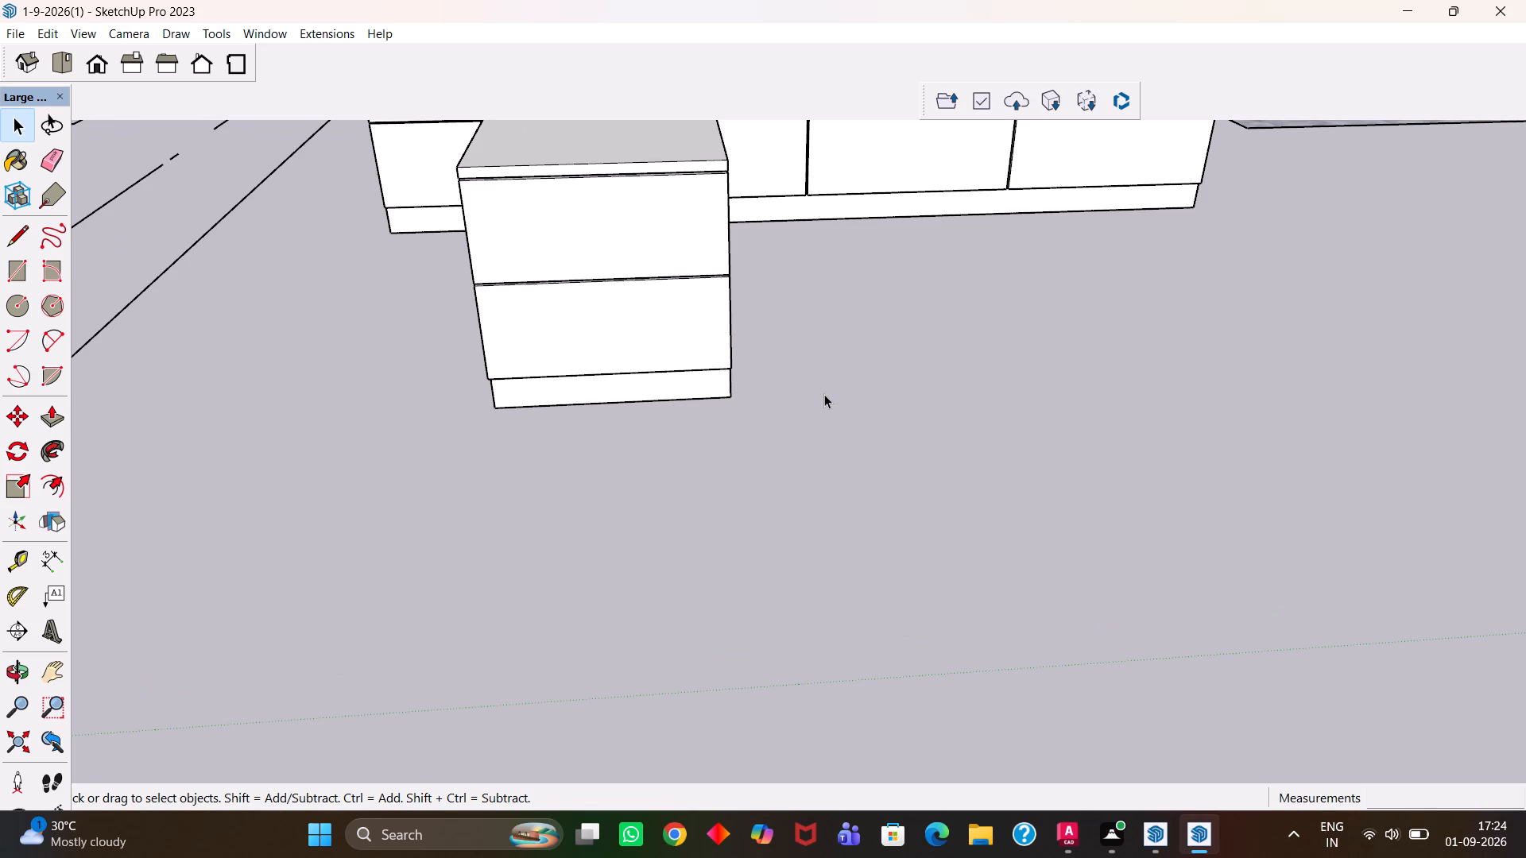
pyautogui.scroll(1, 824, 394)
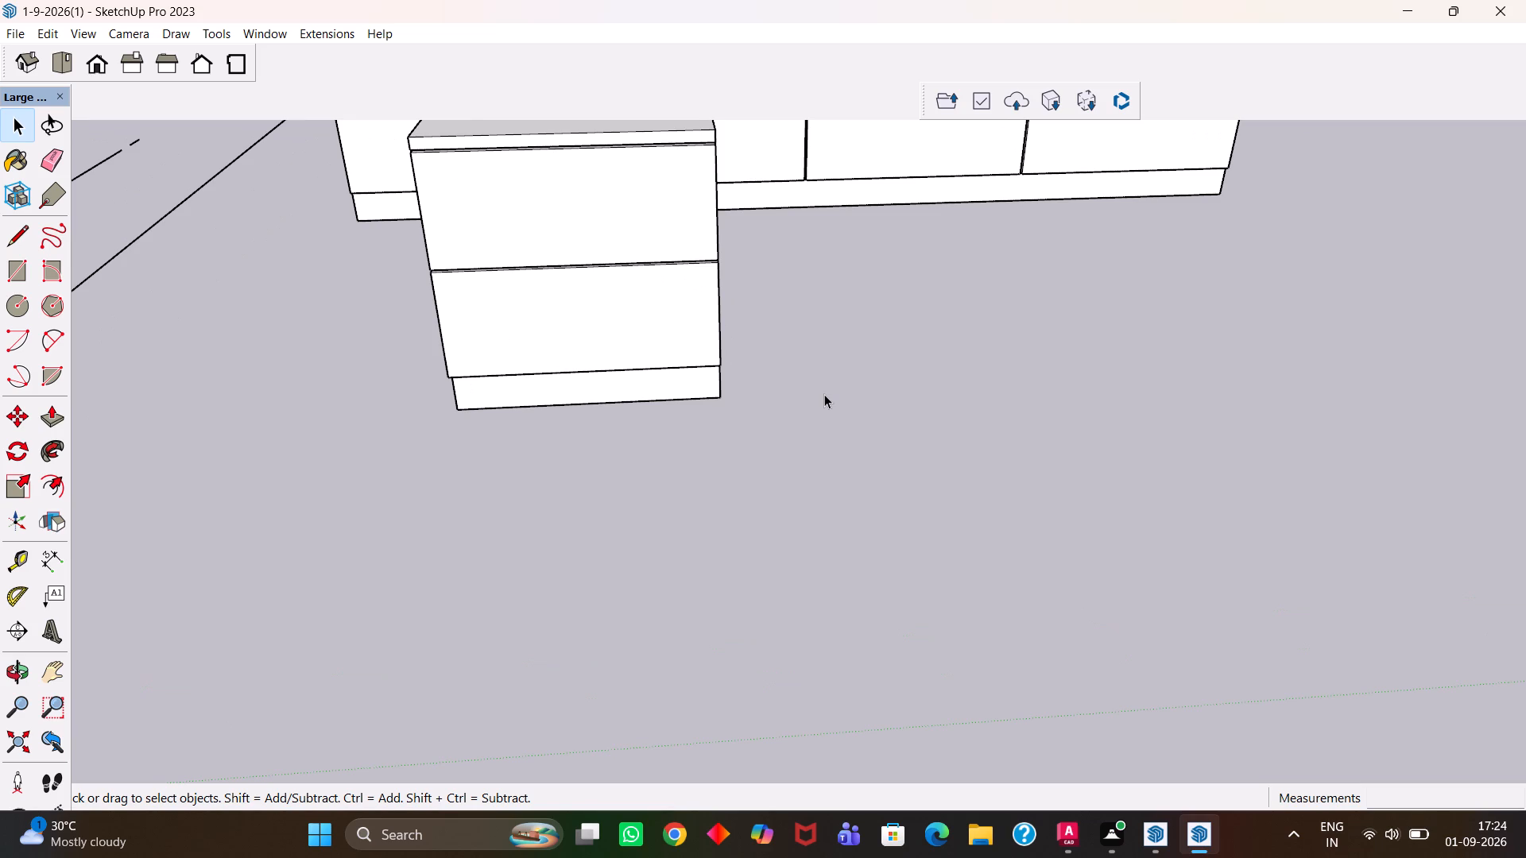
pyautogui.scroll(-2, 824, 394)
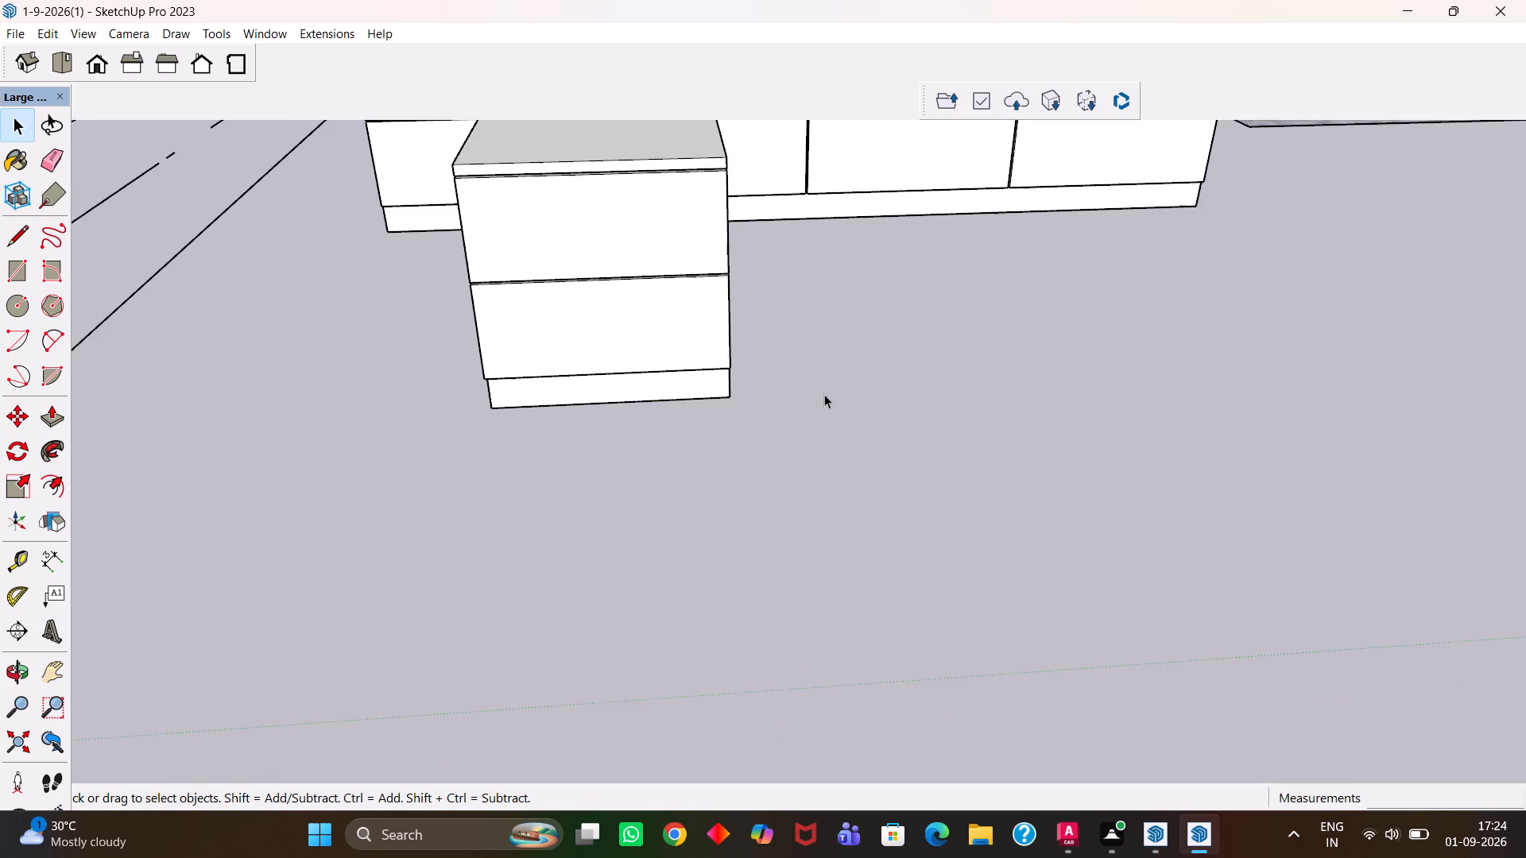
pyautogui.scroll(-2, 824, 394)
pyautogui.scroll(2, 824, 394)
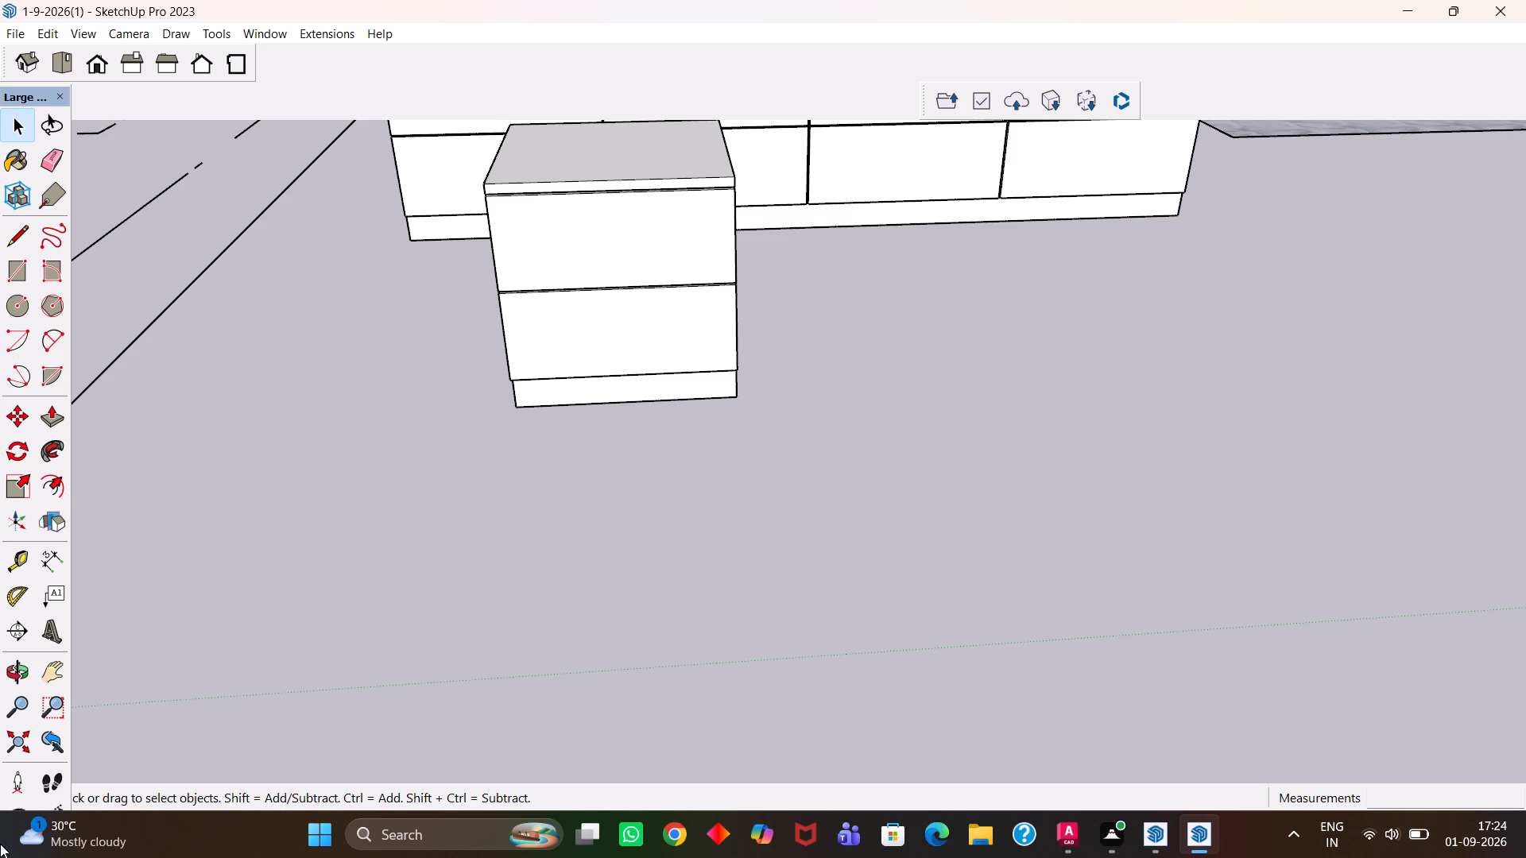
# Select the whole low cabinet, including top slab, front panels and plinth, and make it one group.
pyautogui.press('h')
pyautogui.scroll(-9, 684, 855)
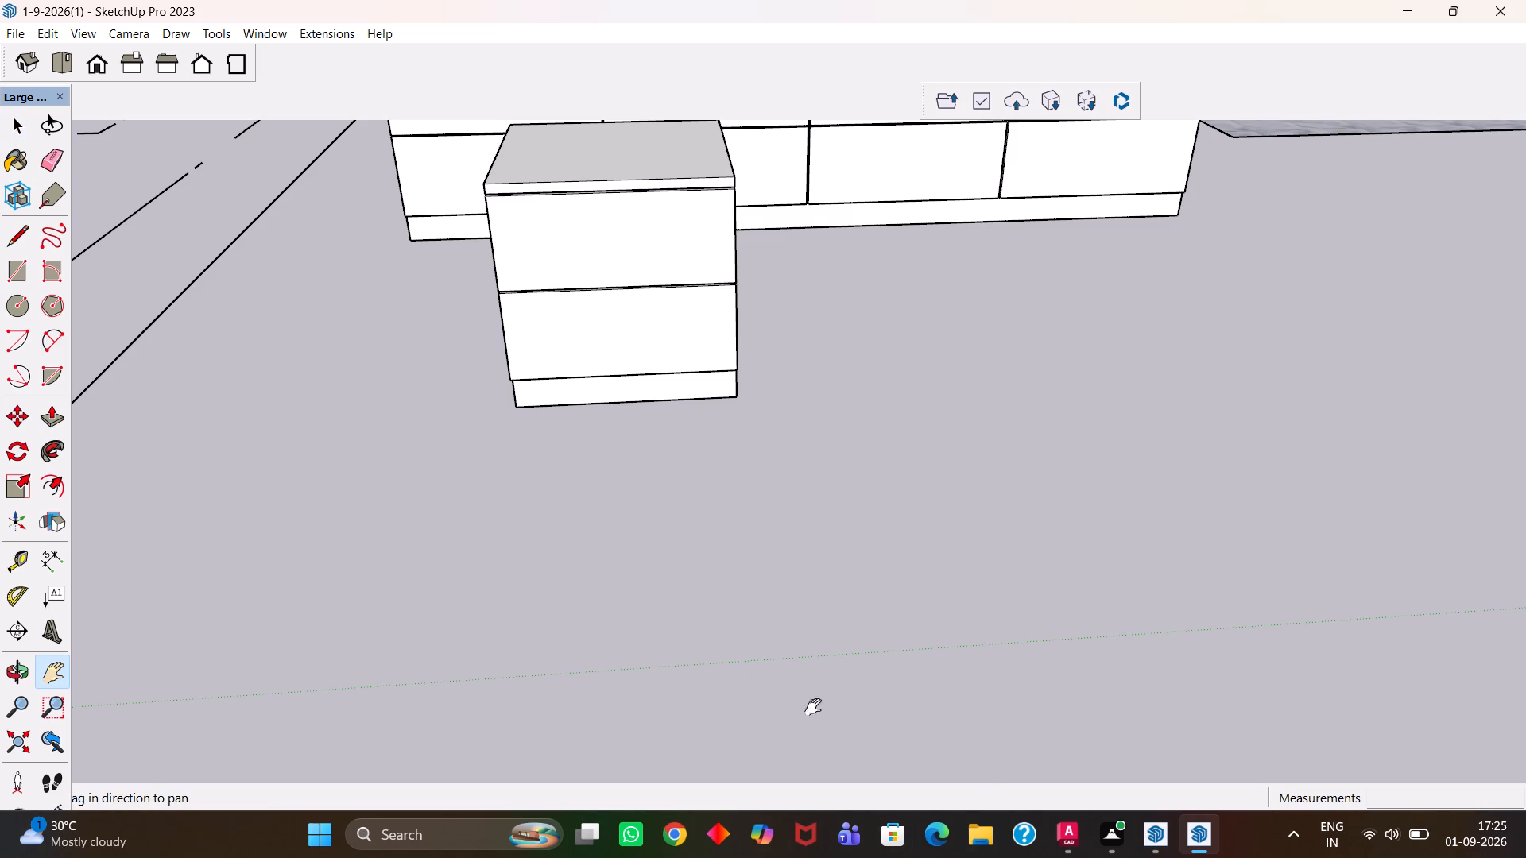
pyautogui.scroll(-7, 813, 707)
pyautogui.moveTo(720, 544); pyautogui.dragTo(722, 701, button='middle')
pyautogui.scroll(5, 706, 570)
pyautogui.moveTo(662, 509); pyautogui.dragTo(645, 524, button='middle')
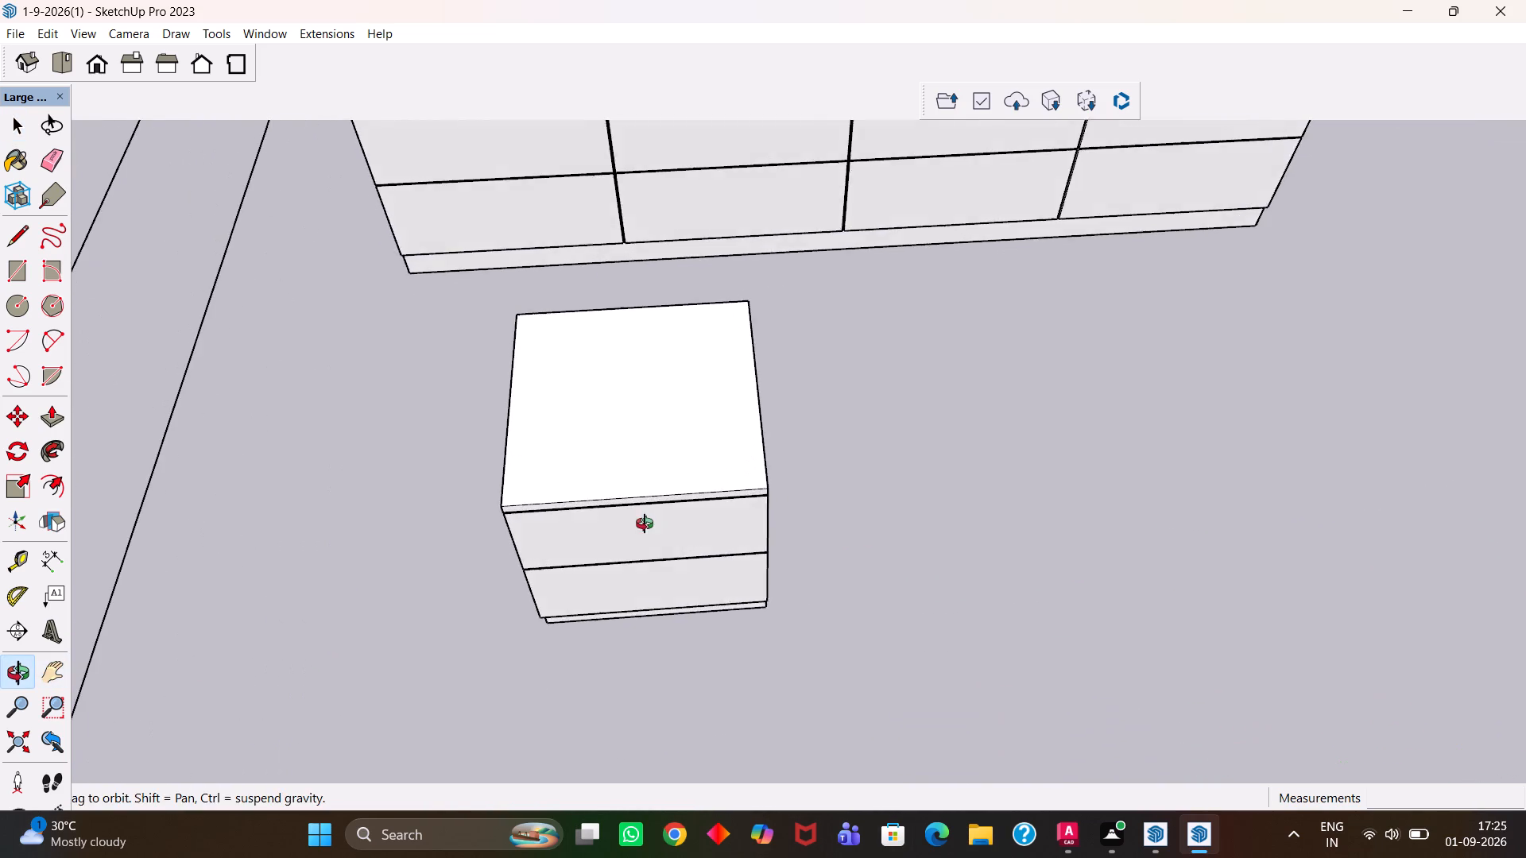
pyautogui.moveTo(645, 524); pyautogui.dragTo(648, 537, button='middle')
pyautogui.scroll(-2, 653, 542)
pyautogui.press('space')
pyautogui.click(841, 439)
pyautogui.moveTo(777, 311); pyautogui.dragTo(459, 666)
pyautogui.rightClick(606, 442)
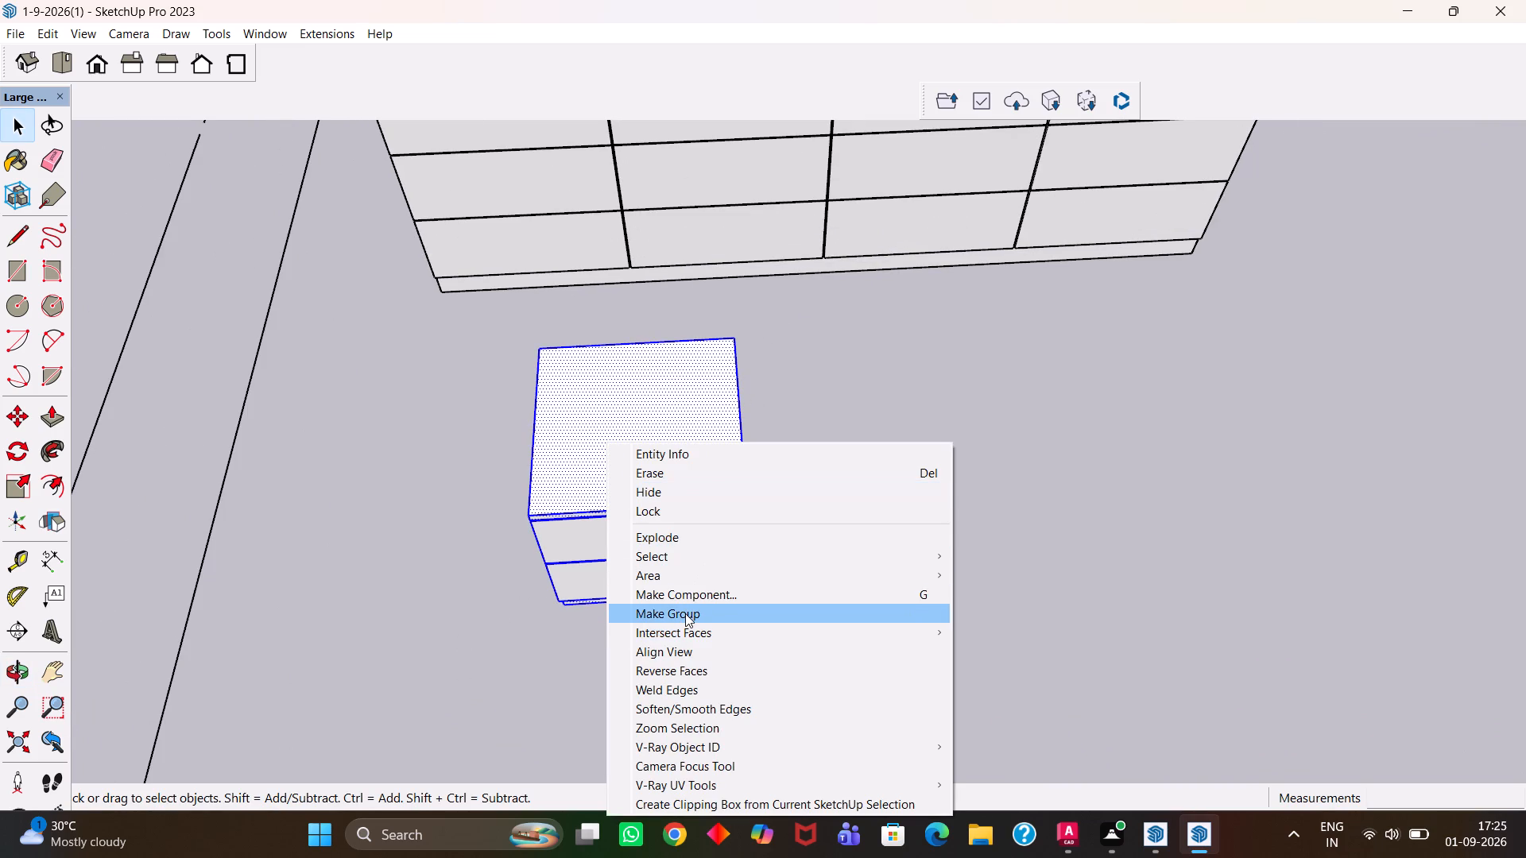
pyautogui.click(685, 613)
# Copy the cabinet group into the gap beside the room's wardrobe, snapping its bottom front corner to the end corner of the wardrobe's plinth.
pyautogui.scroll(-4, 564, 555)
pyautogui.moveTo(544, 586); pyautogui.dragTo(566, 535, button='middle')
pyautogui.scroll(3, 544, 586)
pyautogui.press('m')
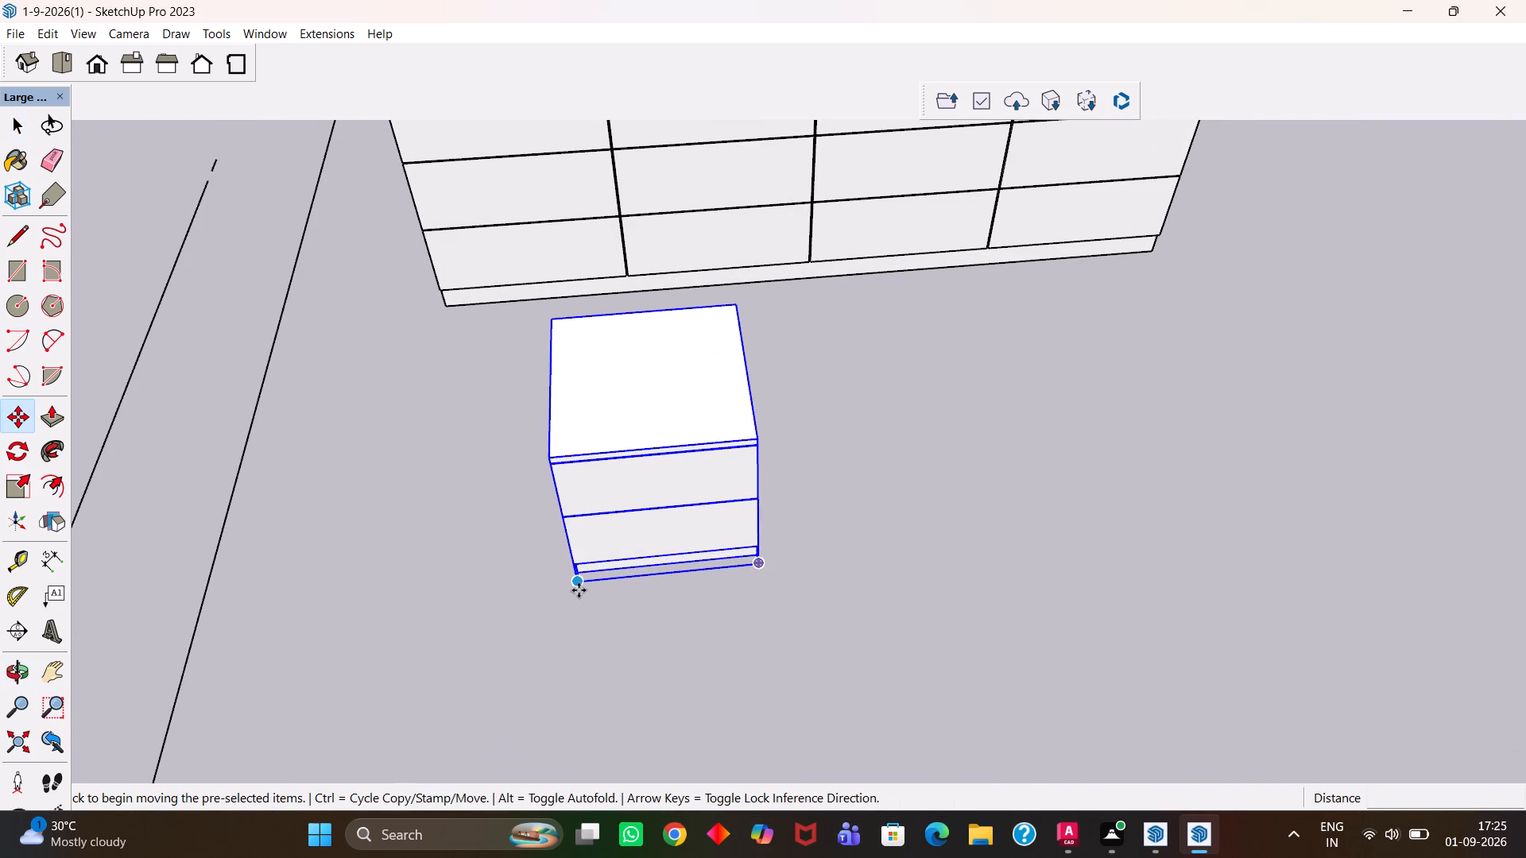
pyautogui.click(579, 590)
pyautogui.press('h')
pyautogui.scroll(-6, 703, 516)
pyautogui.moveTo(296, 510); pyautogui.dragTo(1028, 524)
pyautogui.scroll(2, 500, 334)
pyautogui.moveTo(490, 342); pyautogui.dragTo(1059, 667)
pyautogui.scroll(4, 912, 527)
pyautogui.scroll(5, 629, 404)
pyautogui.press('Escape')
pyautogui.click(678, 467)
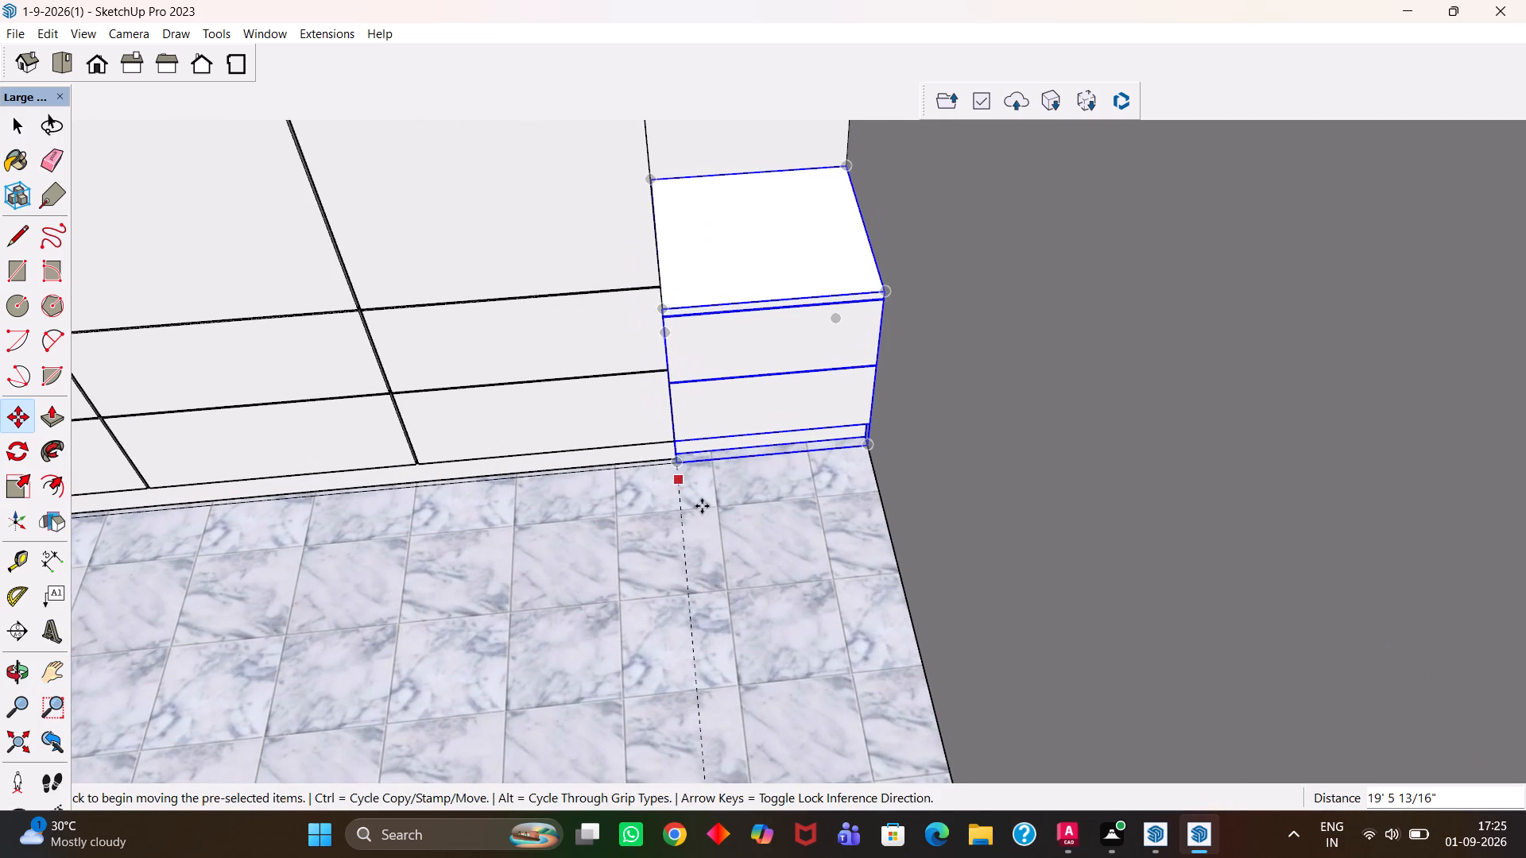
# Examine how the placed low cabinet fits between the wardrobe and the side wall.
pyautogui.scroll(3, 714, 527)
pyautogui.moveTo(718, 532); pyautogui.dragTo(703, 525, button='middle')
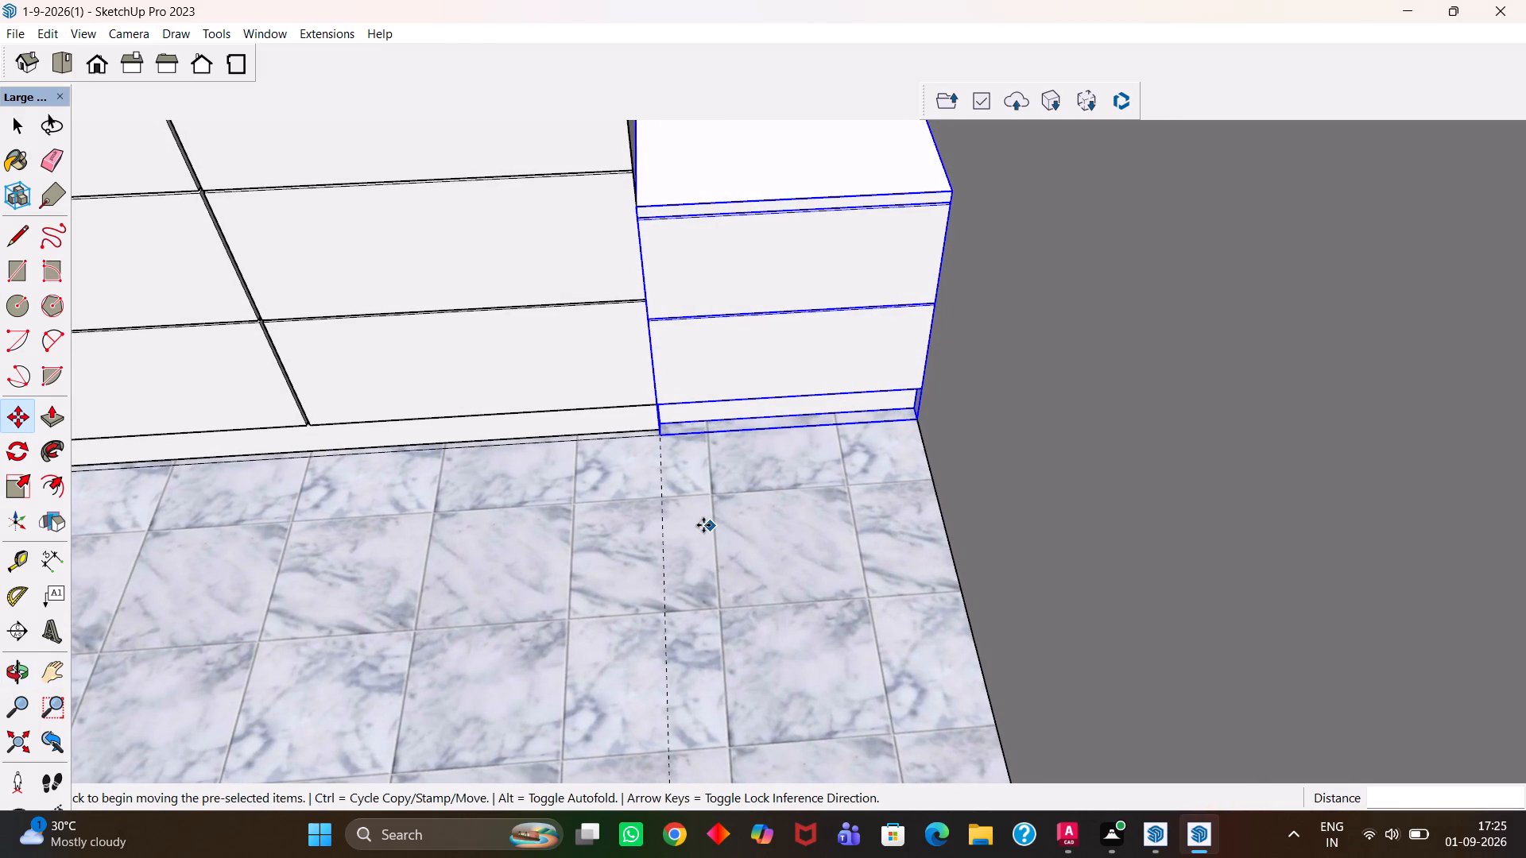
pyautogui.press('h')
pyautogui.scroll(-5, 695, 537)
pyautogui.moveTo(738, 433); pyautogui.dragTo(740, 464)
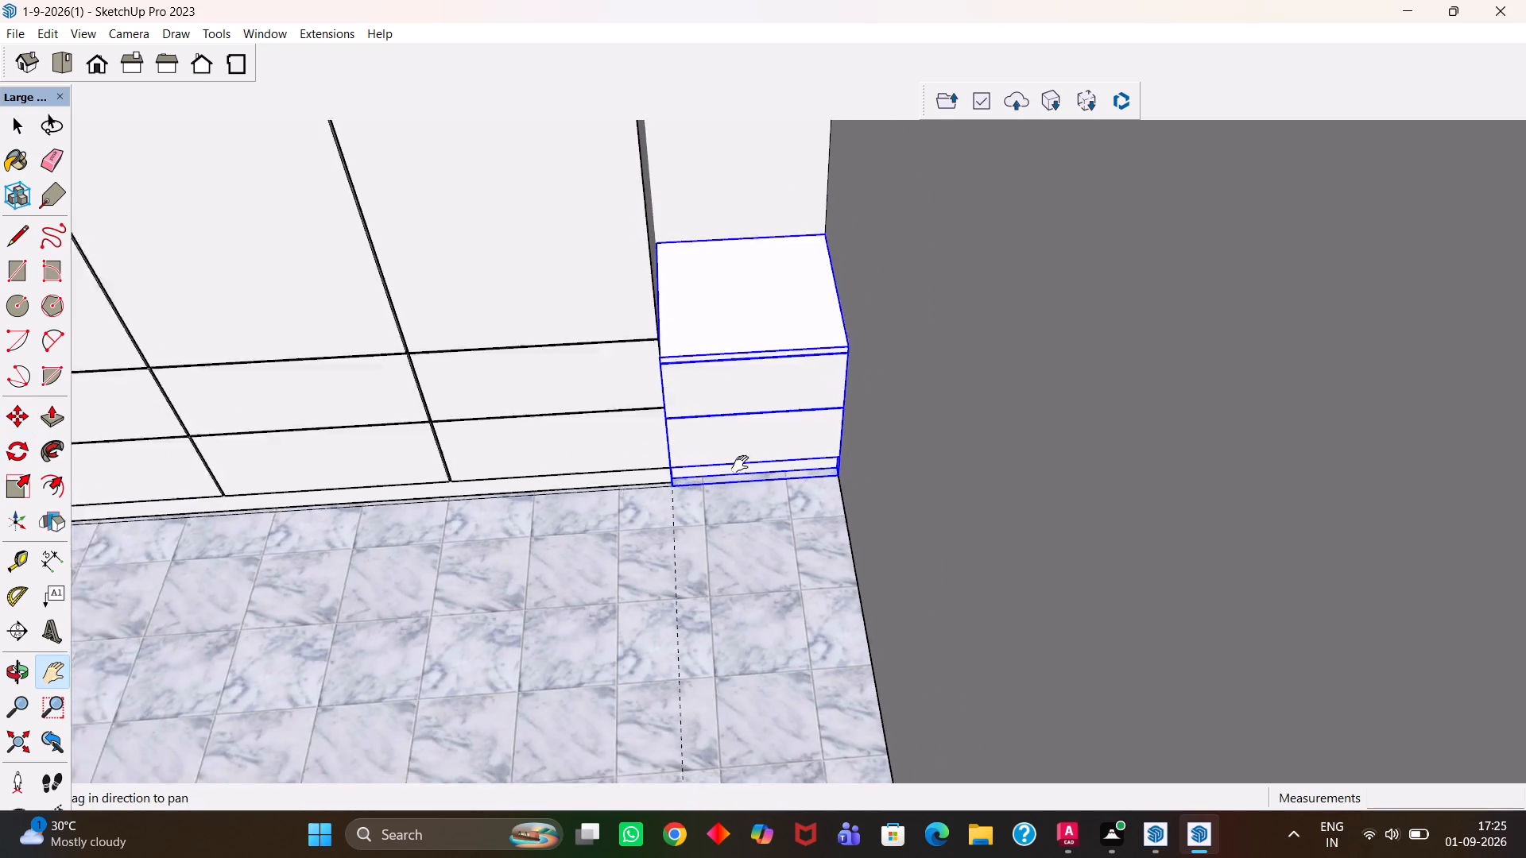
pyautogui.moveTo(740, 464); pyautogui.dragTo(759, 640)
pyautogui.scroll(-3, 763, 651)
pyautogui.scroll(1, 770, 659)
pyautogui.moveTo(770, 659); pyautogui.dragTo(778, 470, button='middle')
pyautogui.press('h')
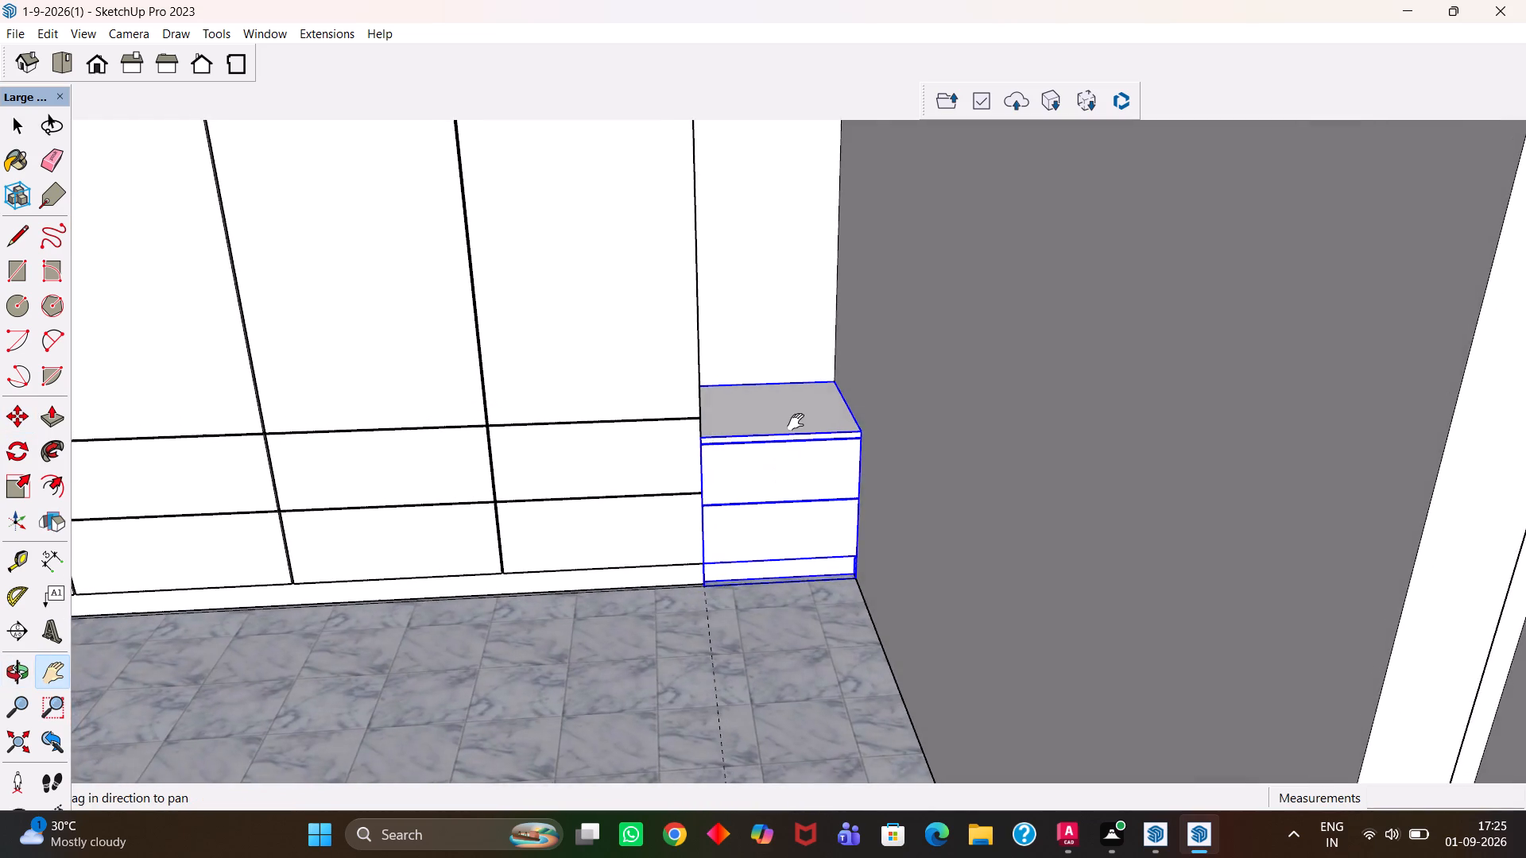
pyautogui.moveTo(752, 356); pyautogui.dragTo(768, 652)
pyautogui.moveTo(785, 662); pyautogui.dragTo(763, 574, button='middle')
pyautogui.middleClick(763, 574)
pyautogui.middleClick(763, 574)
pyautogui.scroll(2, 763, 574)
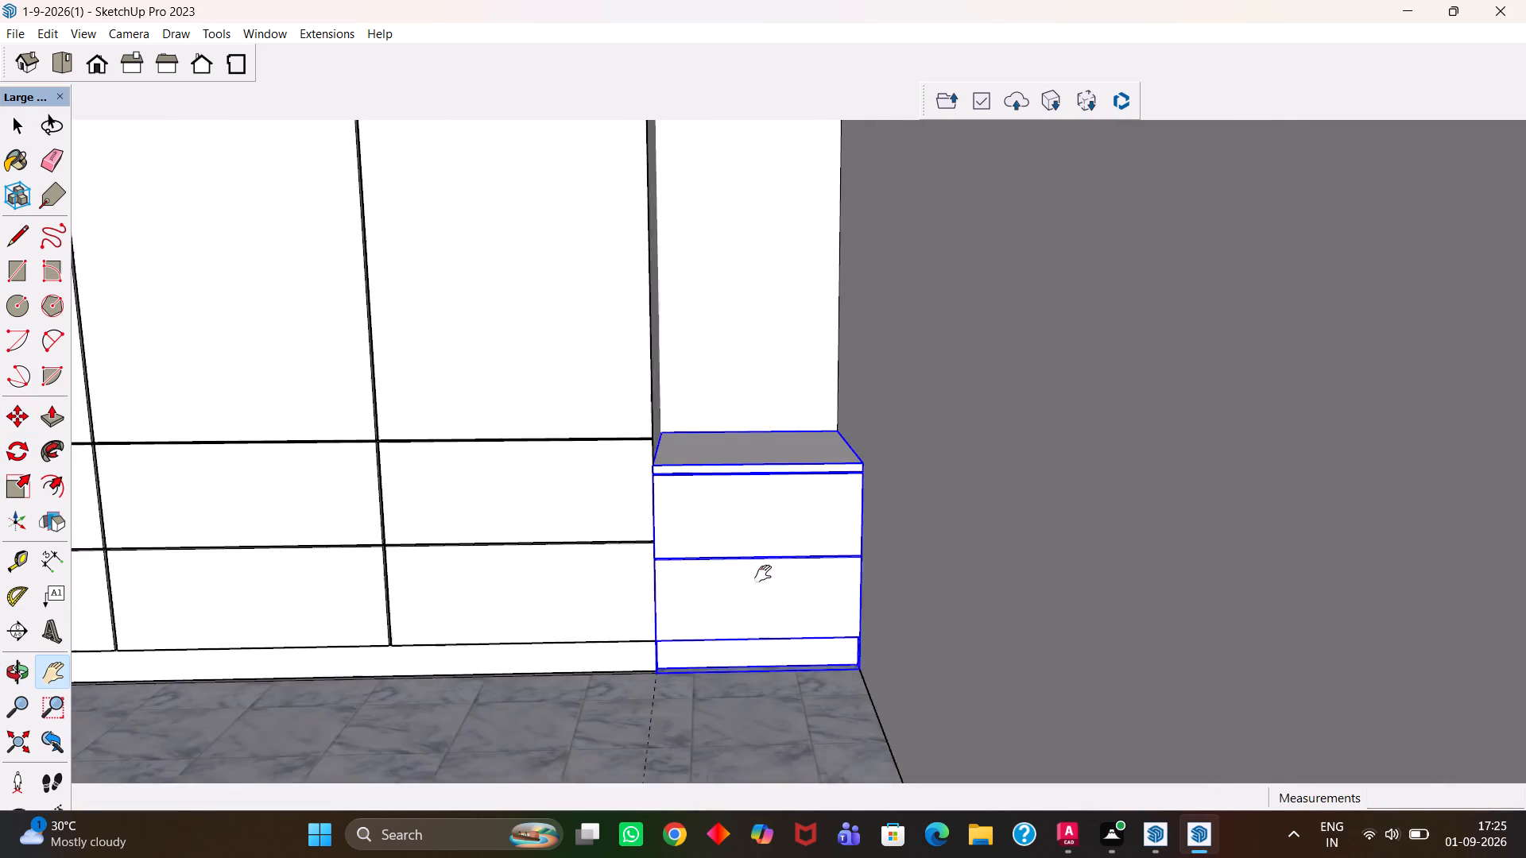
pyautogui.scroll(1, 763, 574)
pyautogui.moveTo(771, 399); pyautogui.dragTo(773, 577)
pyautogui.moveTo(757, 595); pyautogui.dragTo(746, 609, button='middle')
# Draw a rectangle over the exposed back wall between the low cabinet's top and the overhead units.
pyautogui.press('space')
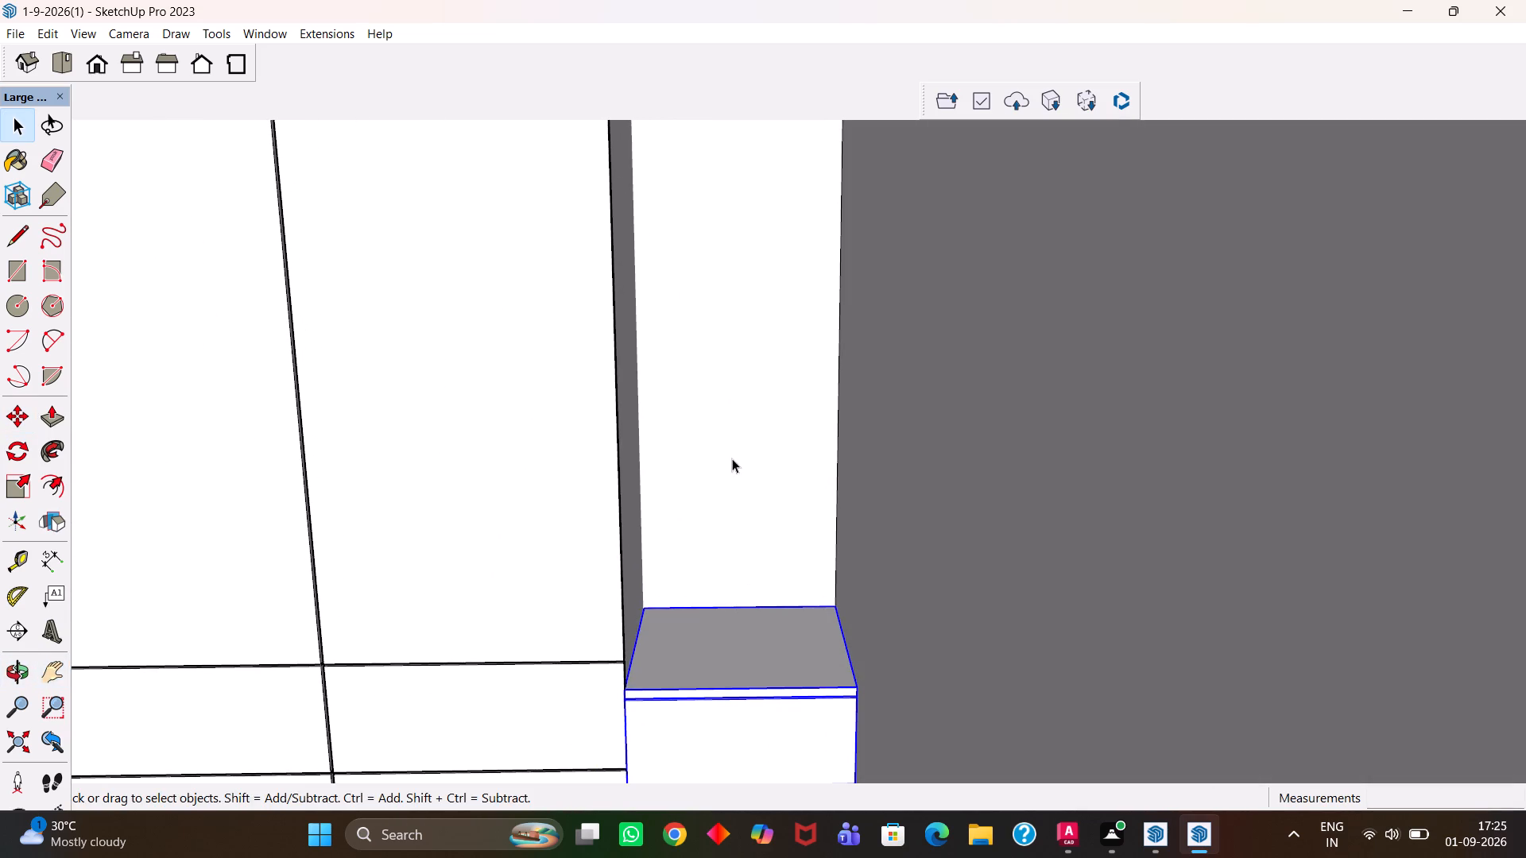
pyautogui.press('h')
pyautogui.moveTo(742, 431); pyautogui.dragTo(746, 558)
pyautogui.press('space')
pyautogui.click(746, 575)
pyautogui.moveTo(746, 577); pyautogui.dragTo(752, 502, button='middle')
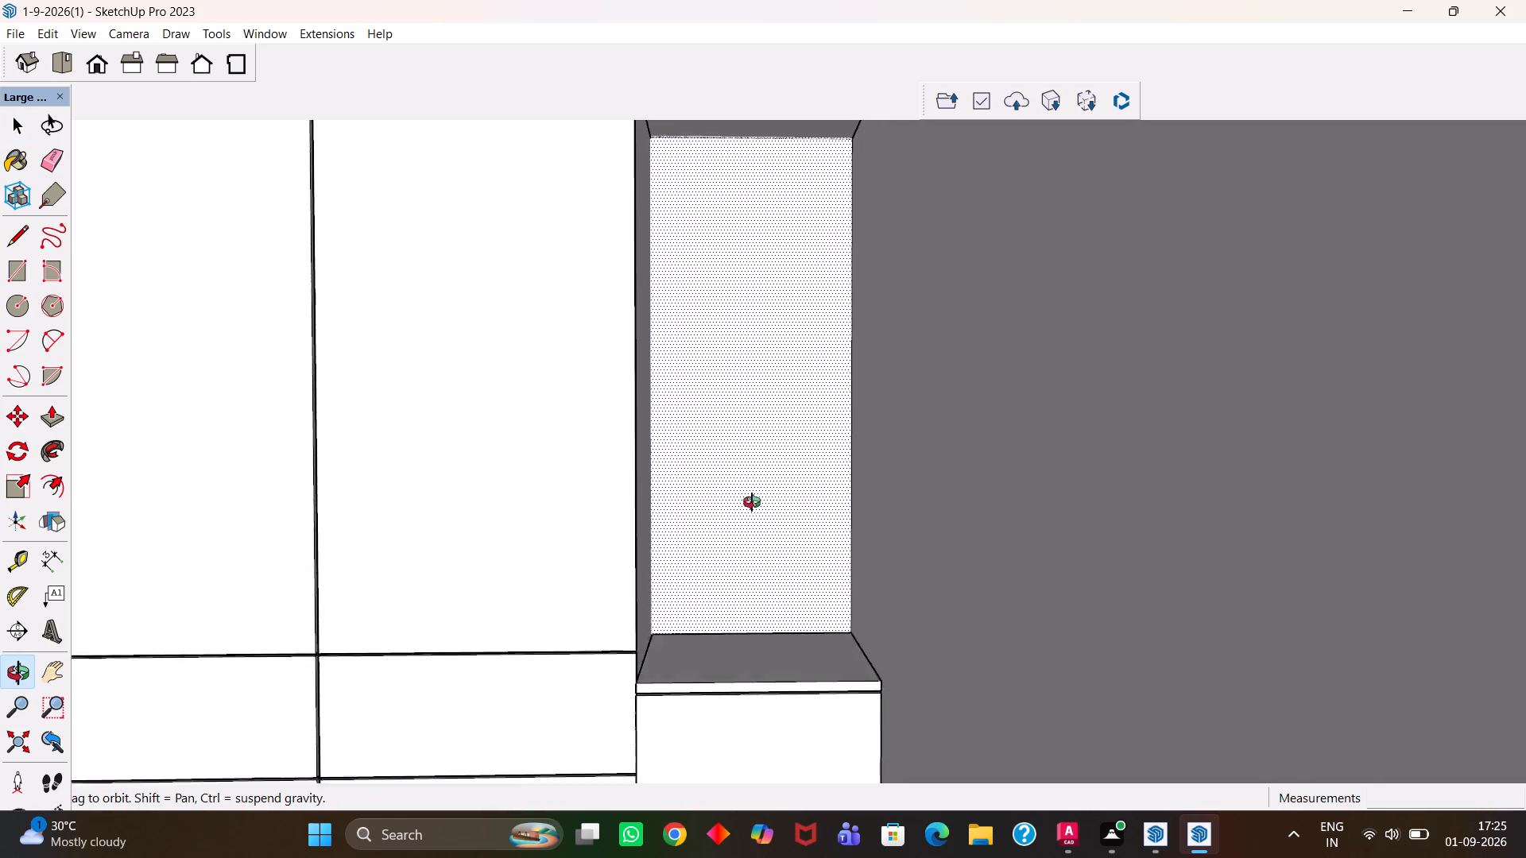
pyautogui.moveTo(752, 502); pyautogui.dragTo(750, 519, button='middle')
pyautogui.press('r')
pyautogui.click(648, 163)
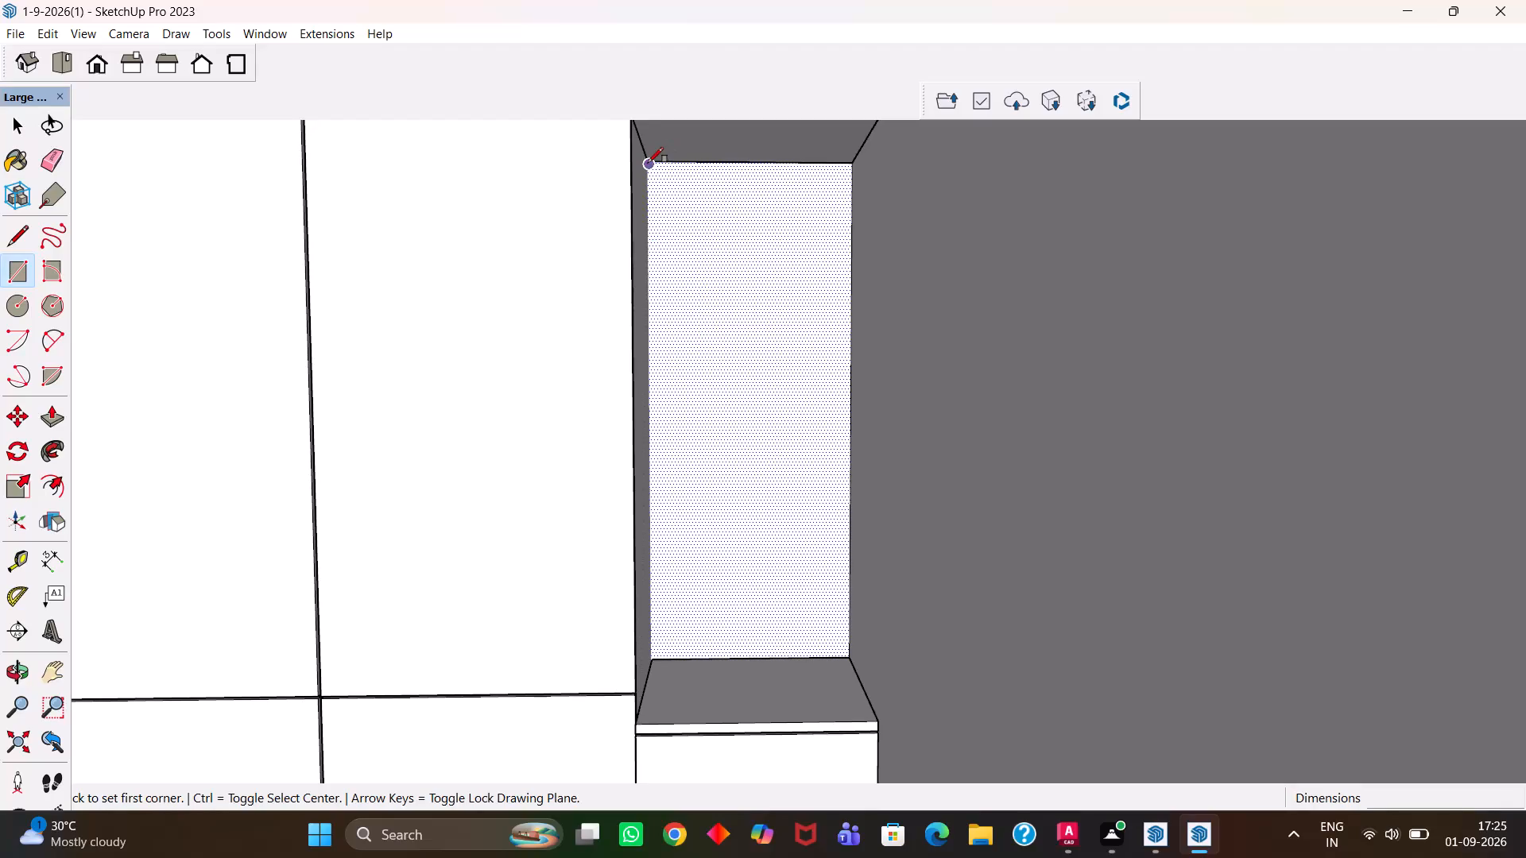
pyautogui.click(847, 659)
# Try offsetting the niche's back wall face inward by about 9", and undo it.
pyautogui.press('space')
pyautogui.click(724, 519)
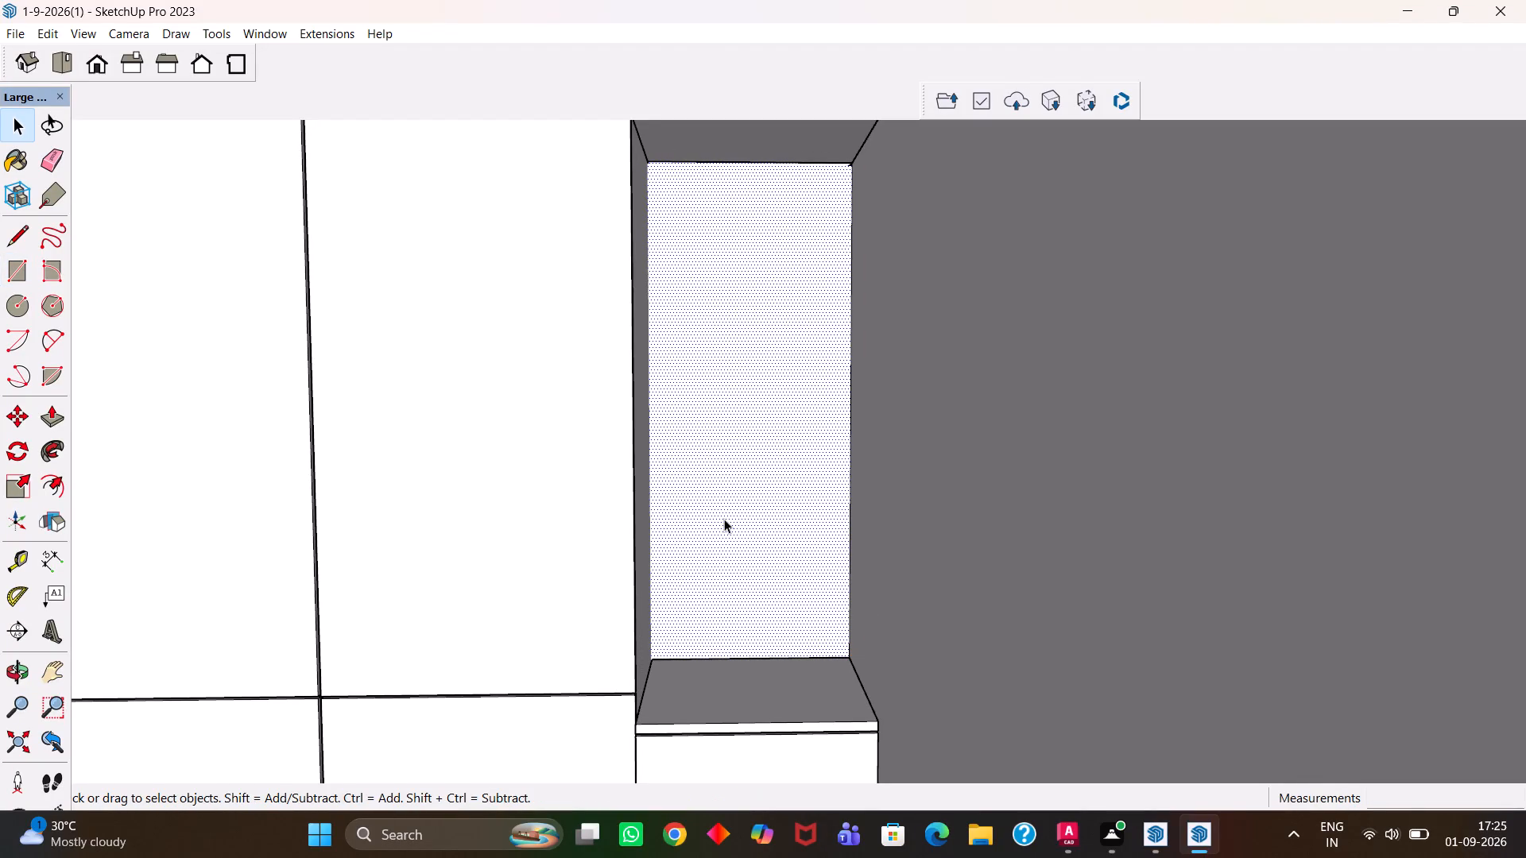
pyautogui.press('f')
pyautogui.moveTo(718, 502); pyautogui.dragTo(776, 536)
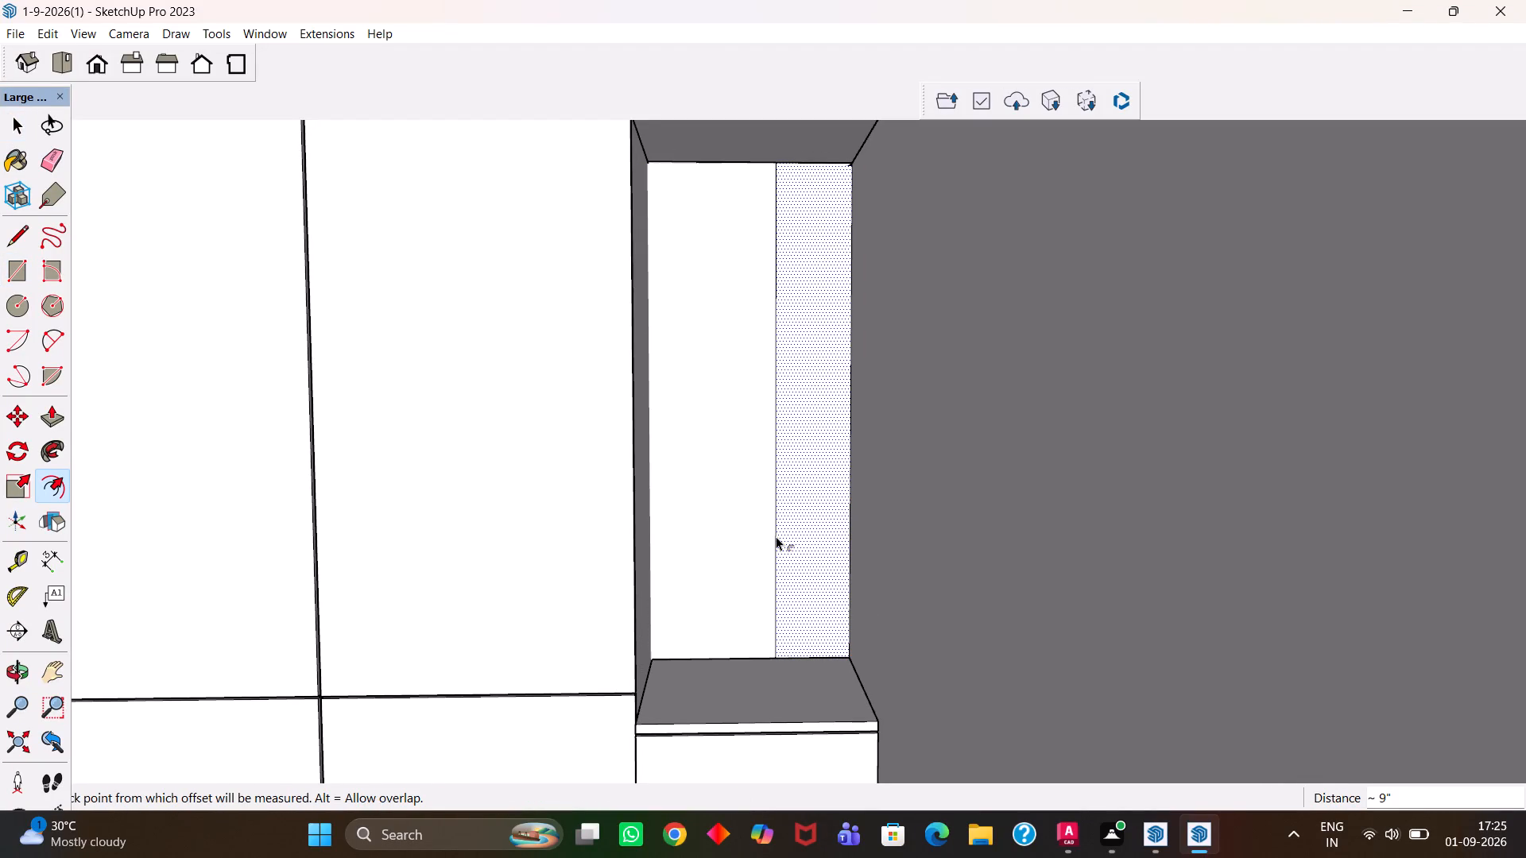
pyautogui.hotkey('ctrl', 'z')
# Examine the whole house from above and the loose wardrobe and cabinet units standing outside it.
pyautogui.scroll(-7, 731, 514)
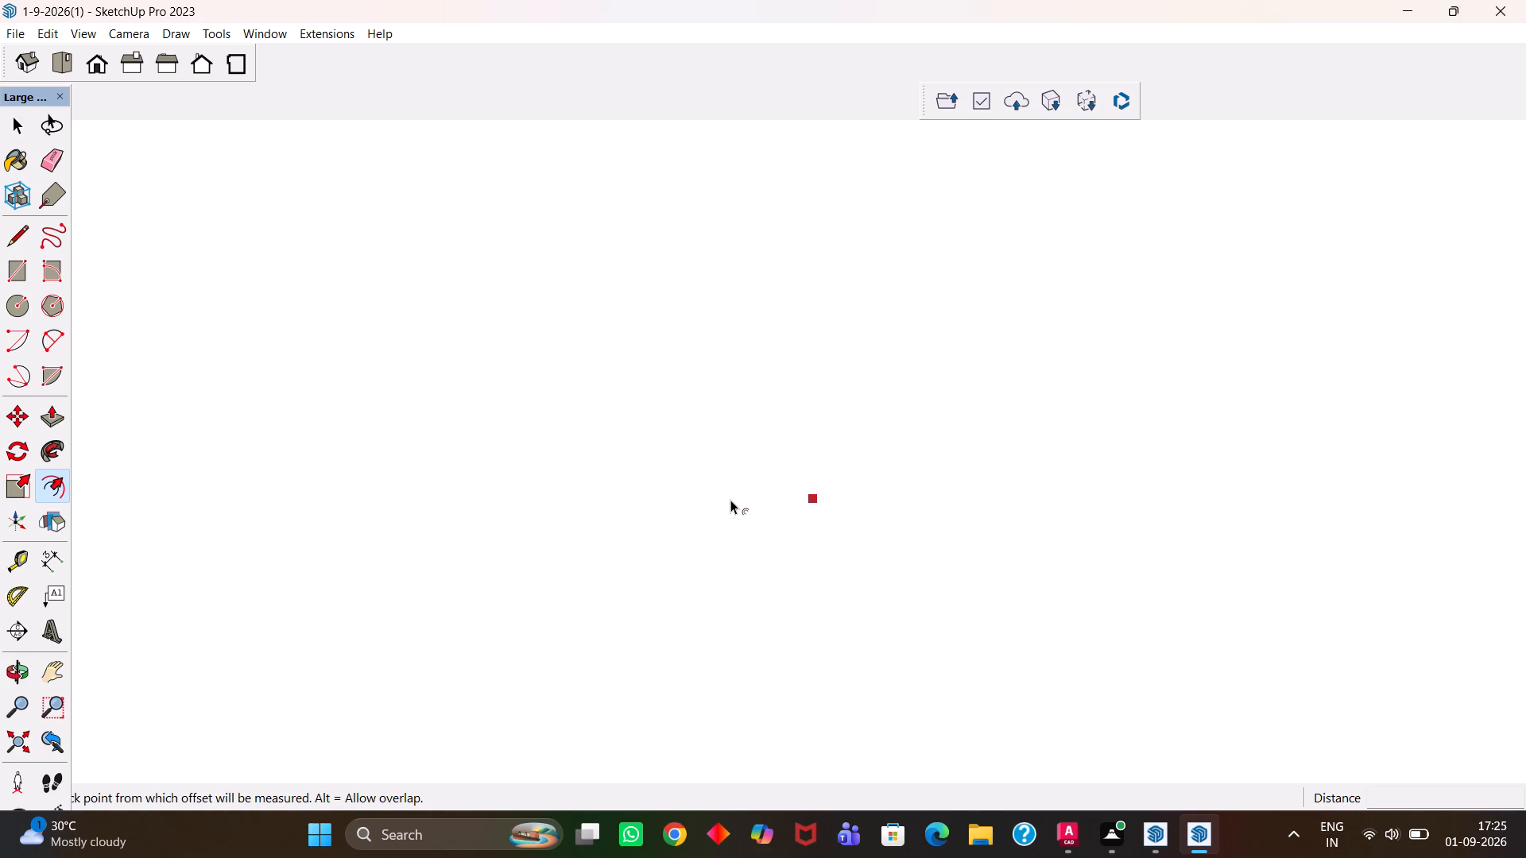
pyautogui.scroll(-9, 730, 503)
pyautogui.press('h')
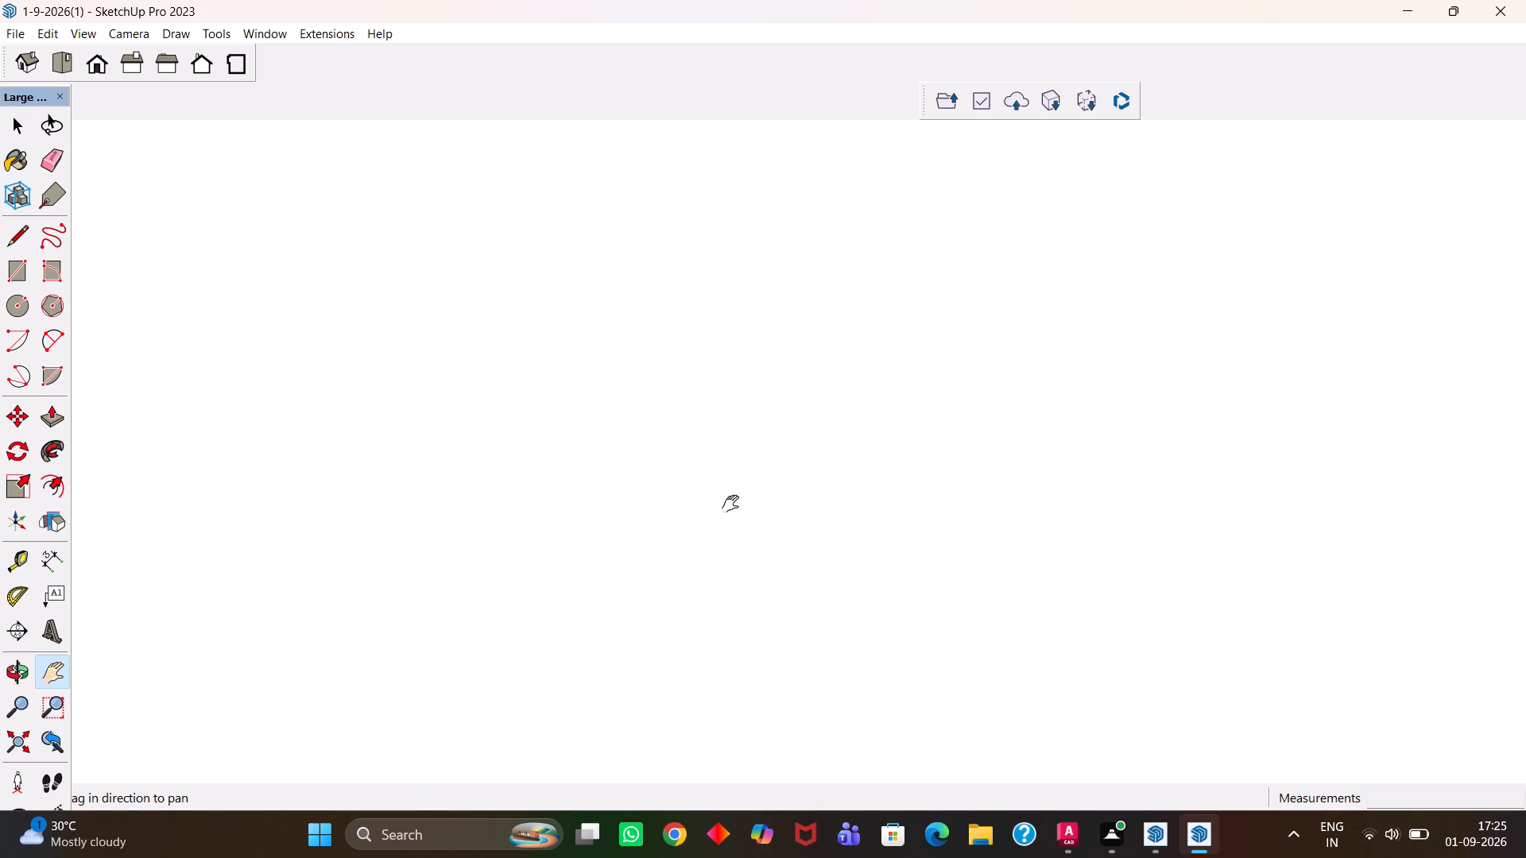
pyautogui.scroll(-20, 730, 504)
pyautogui.scroll(-10, 732, 512)
pyautogui.scroll(-11, 733, 515)
pyautogui.moveTo(769, 488); pyautogui.dragTo(765, 597, button='middle')
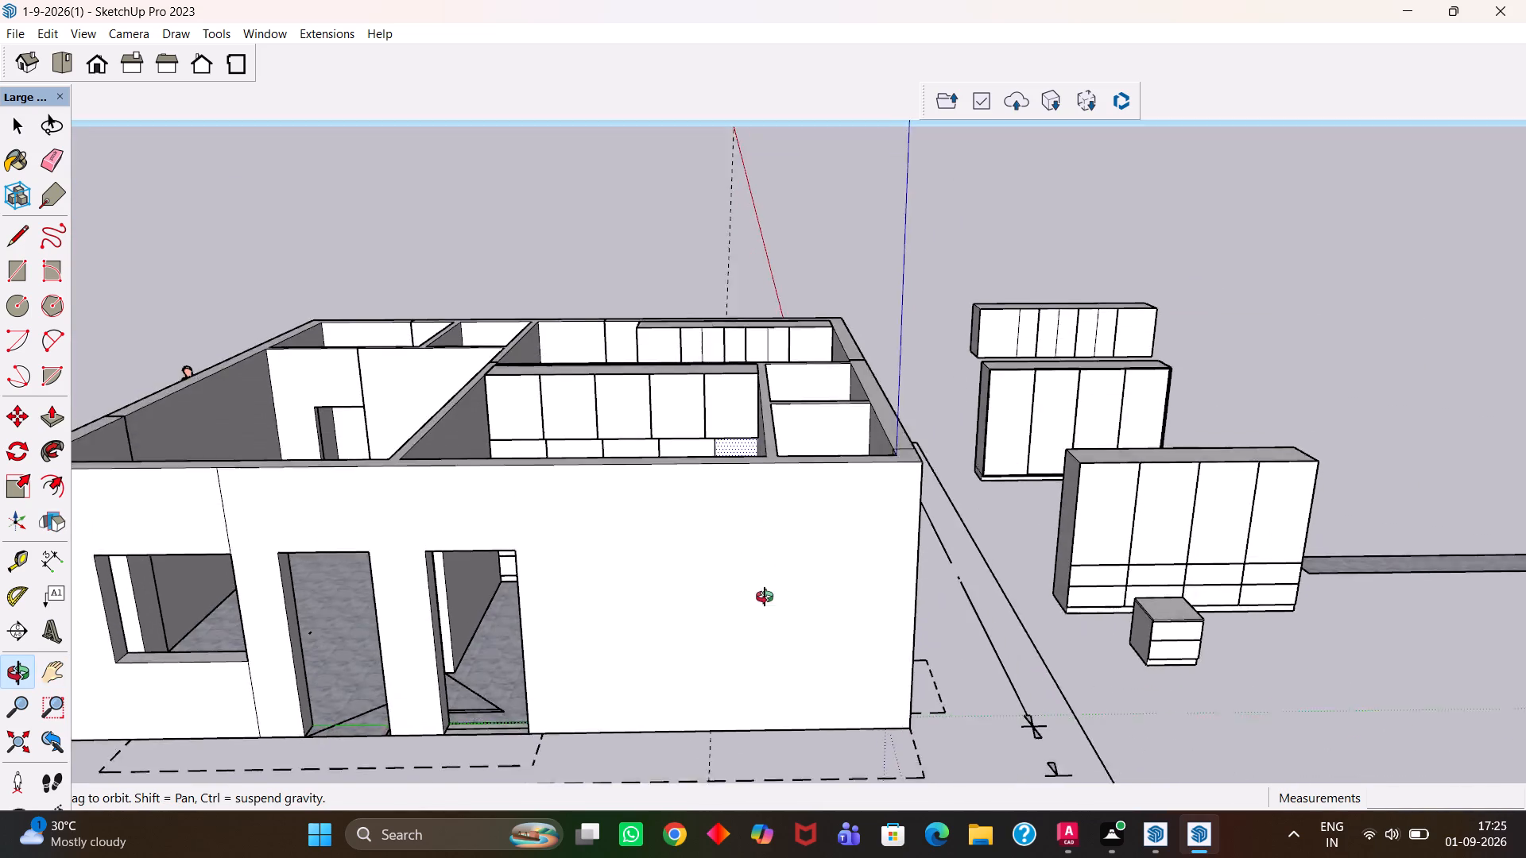
pyautogui.moveTo(765, 597); pyautogui.dragTo(765, 667, button='middle')
pyautogui.scroll(1, 762, 622)
pyautogui.scroll(6, 713, 443)
pyautogui.press('h')
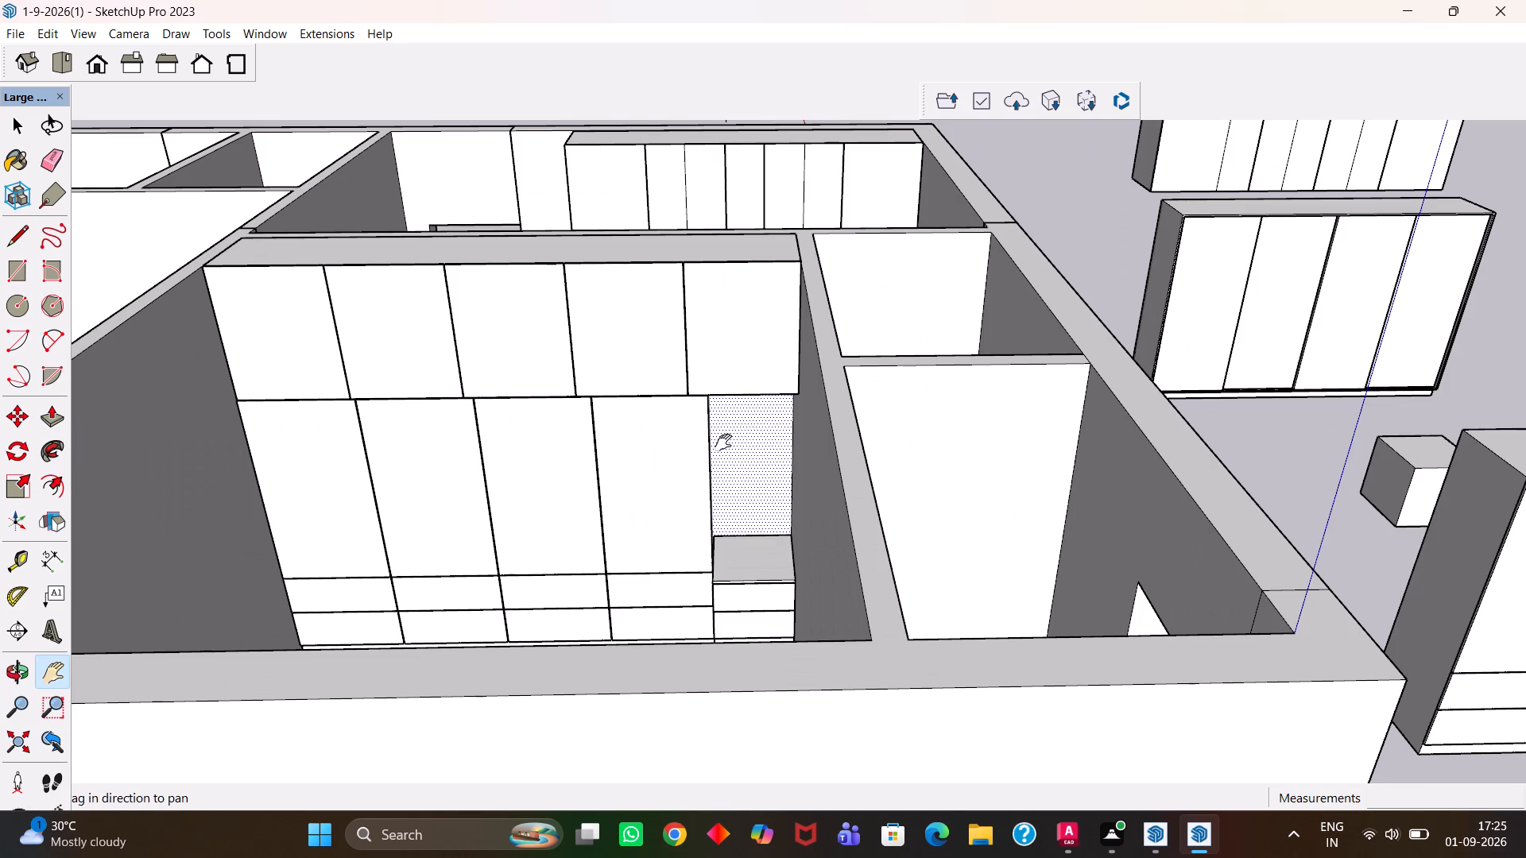
pyautogui.scroll(-10, 729, 449)
pyautogui.moveTo(738, 450); pyautogui.dragTo(775, 633, button='middle')
pyautogui.scroll(1, 738, 450)
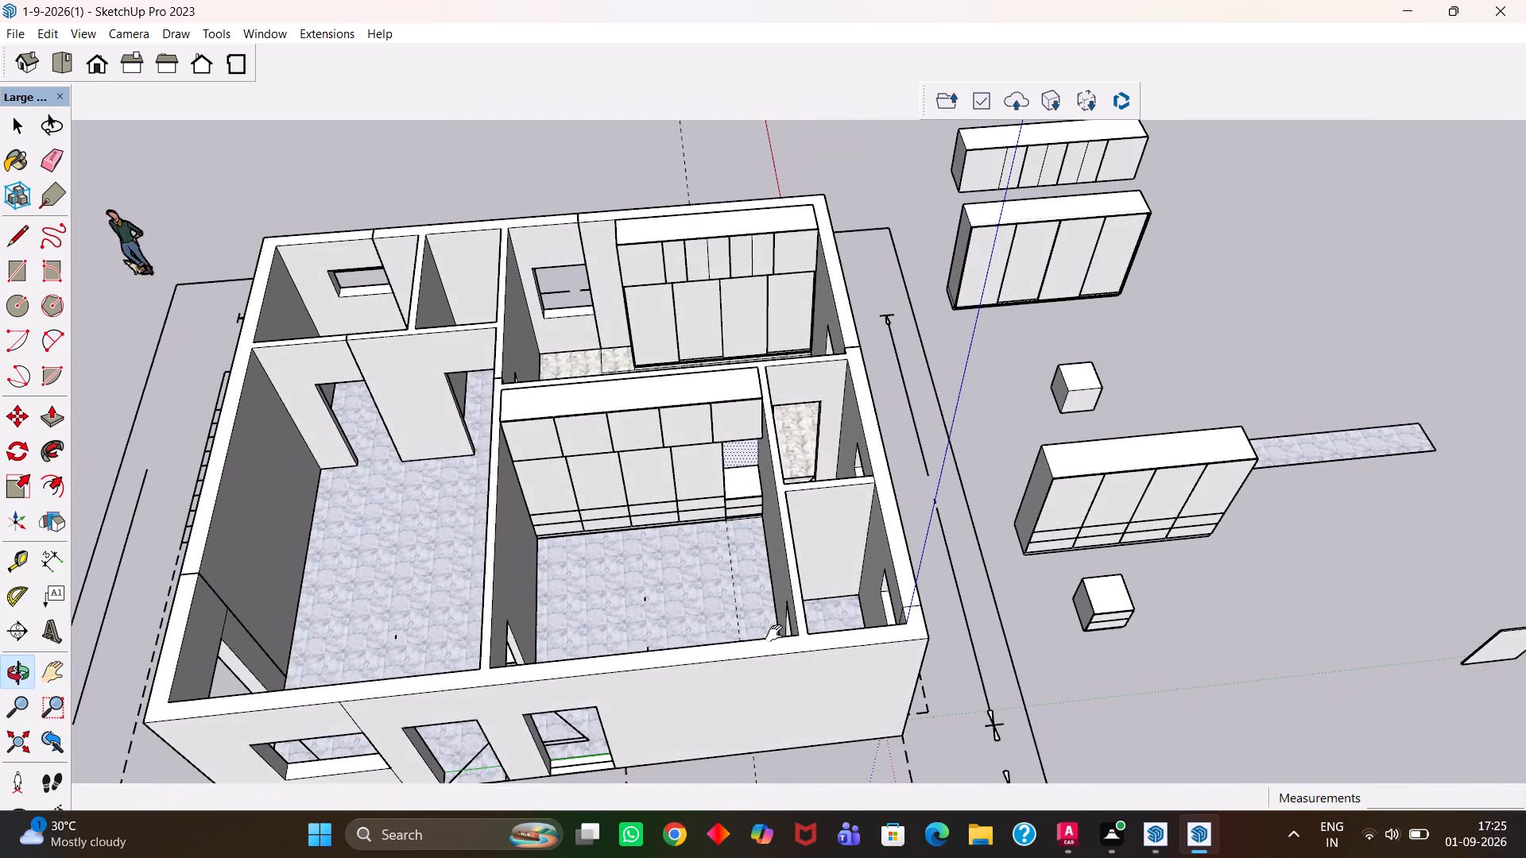
pyautogui.scroll(1, 771, 632)
pyautogui.press('h')
pyautogui.moveTo(947, 610); pyautogui.dragTo(769, 636)
pyautogui.moveTo(997, 566); pyautogui.dragTo(632, 566)
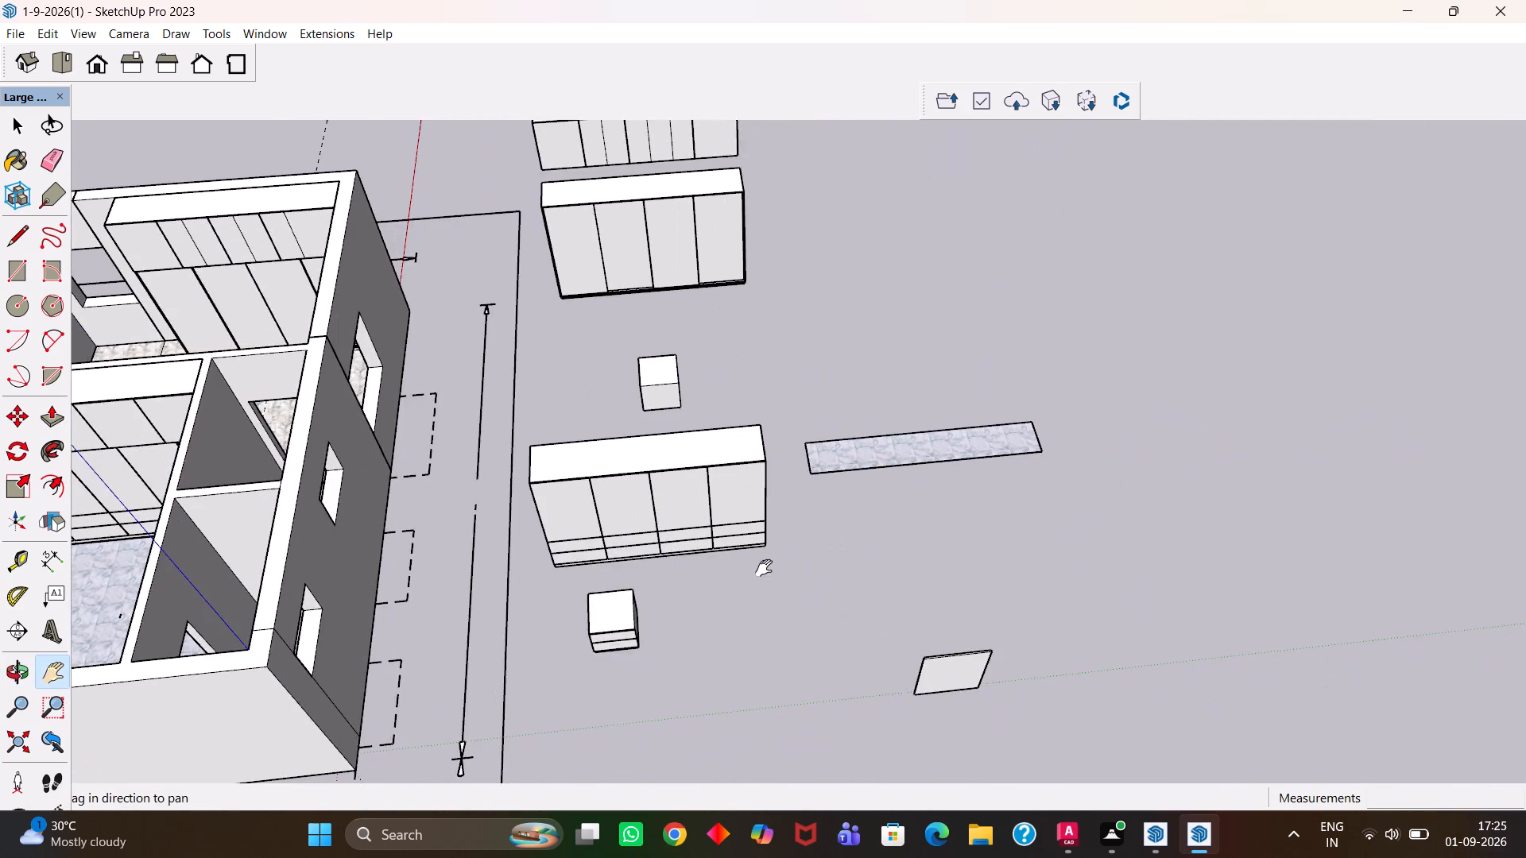
# Draw a freehand rectangle on the open ground beside the loose low cabinet, in front of the four-bay wardrobe.
pyautogui.scroll(3, 764, 568)
pyautogui.moveTo(780, 570); pyautogui.dragTo(727, 573, button='middle')
pyautogui.scroll(1, 728, 573)
pyautogui.scroll(4, 543, 588)
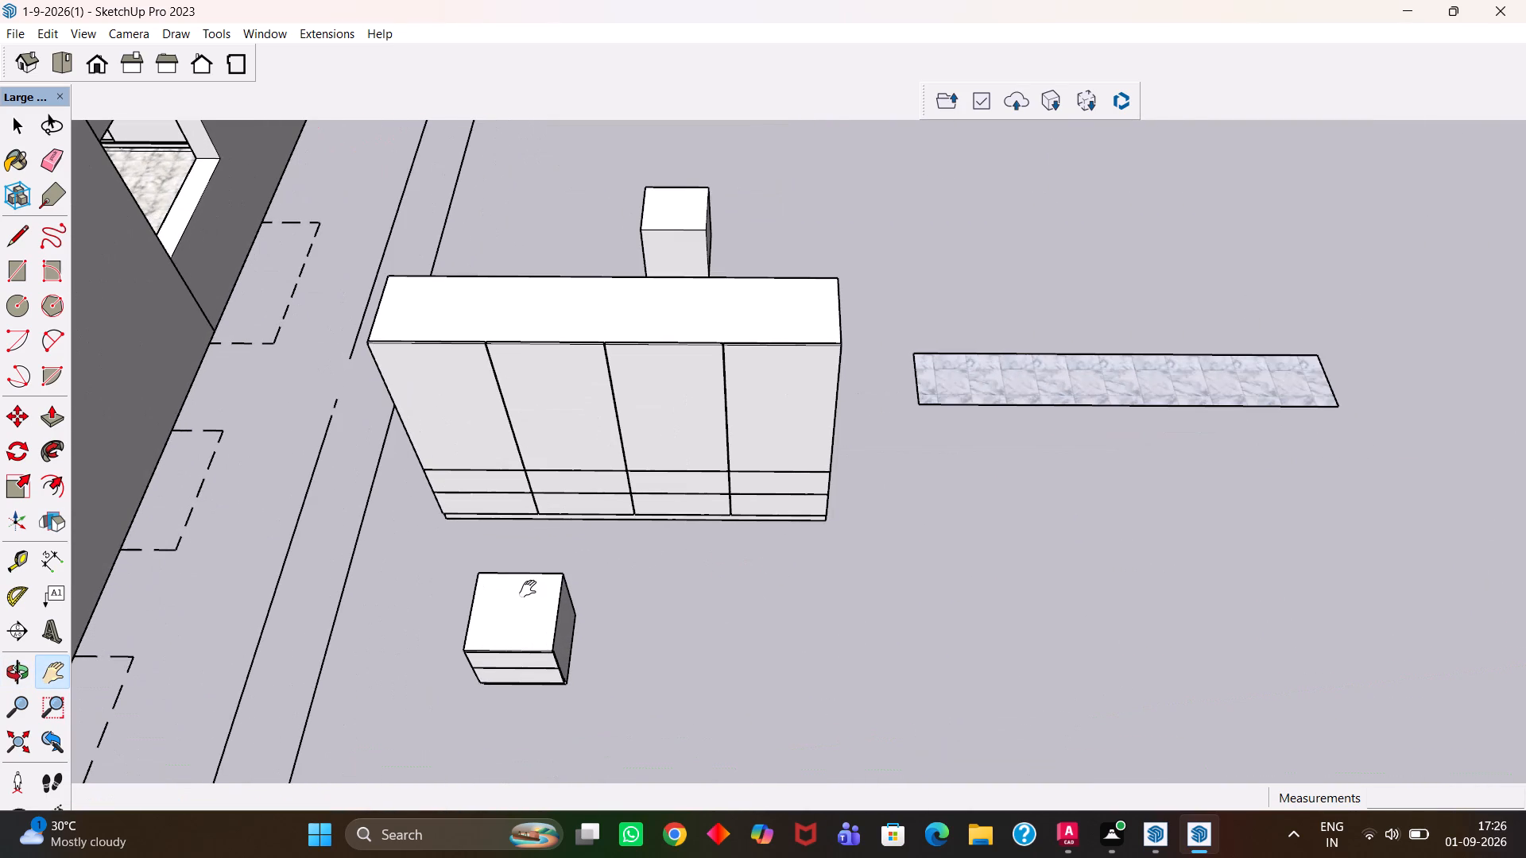
pyautogui.press('r')
pyautogui.click(809, 628)
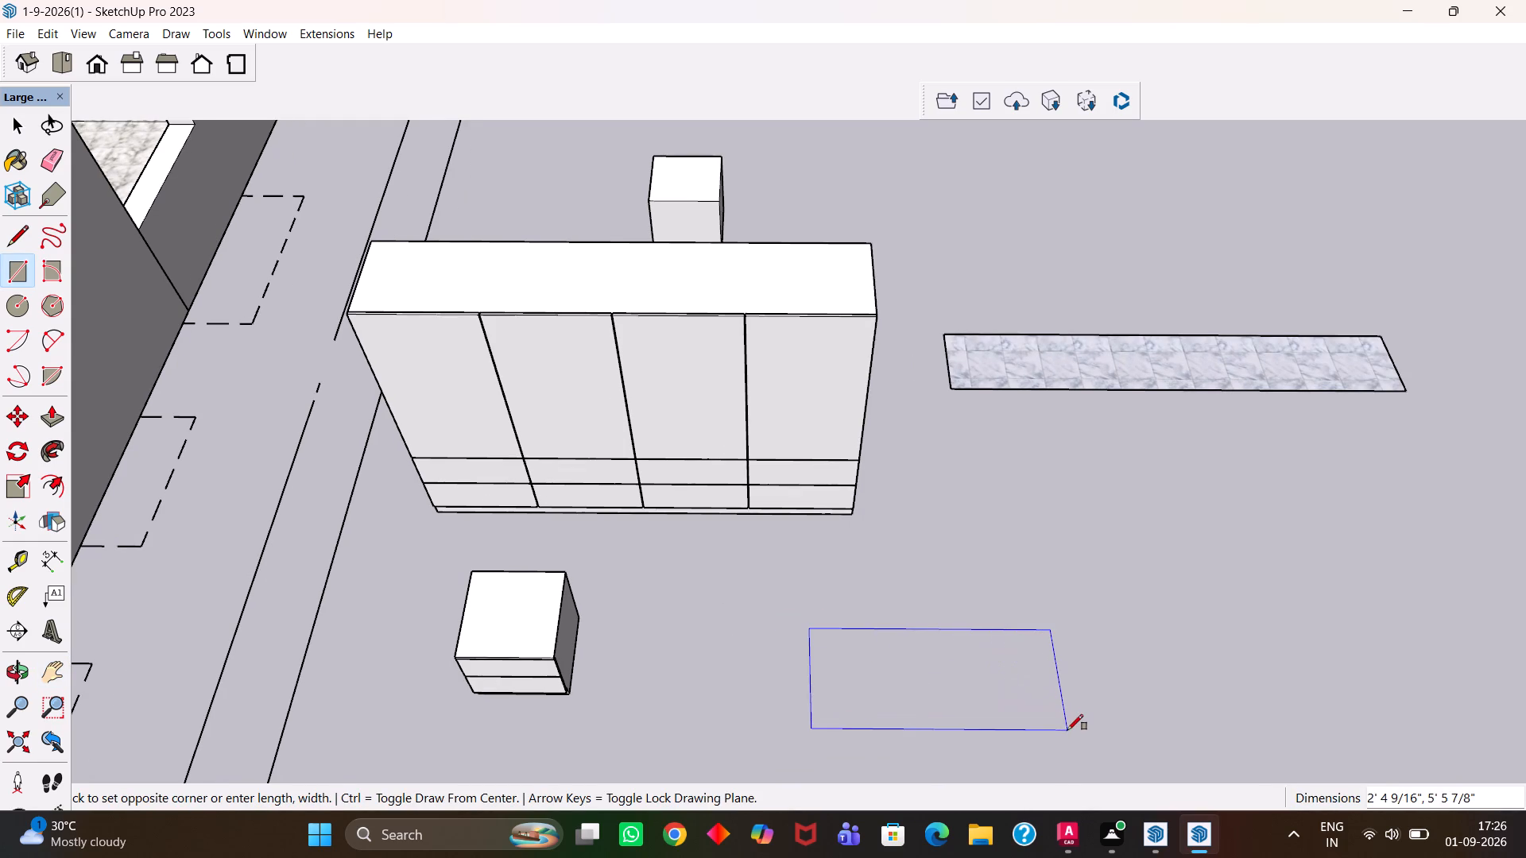
pyautogui.click(1086, 731)
# Place guides on the new rectangle 2' from its long back edge and 5' from the short edge nearest the cabinet.
pyautogui.press('t')
pyautogui.scroll(2, 875, 694)
pyautogui.click(867, 615)
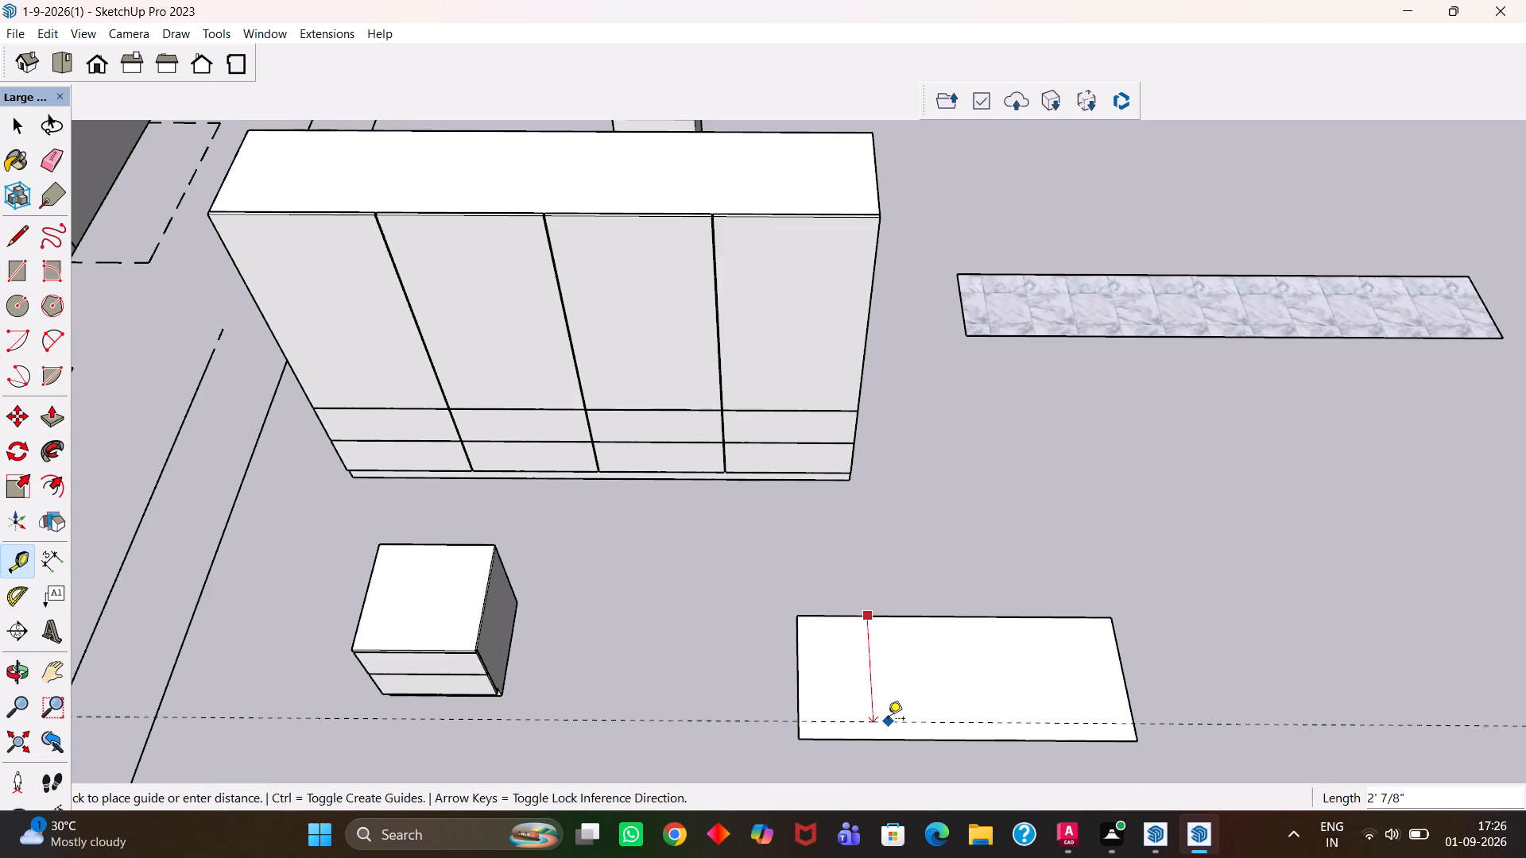
pyautogui.write("2'")
pyautogui.press('Return')
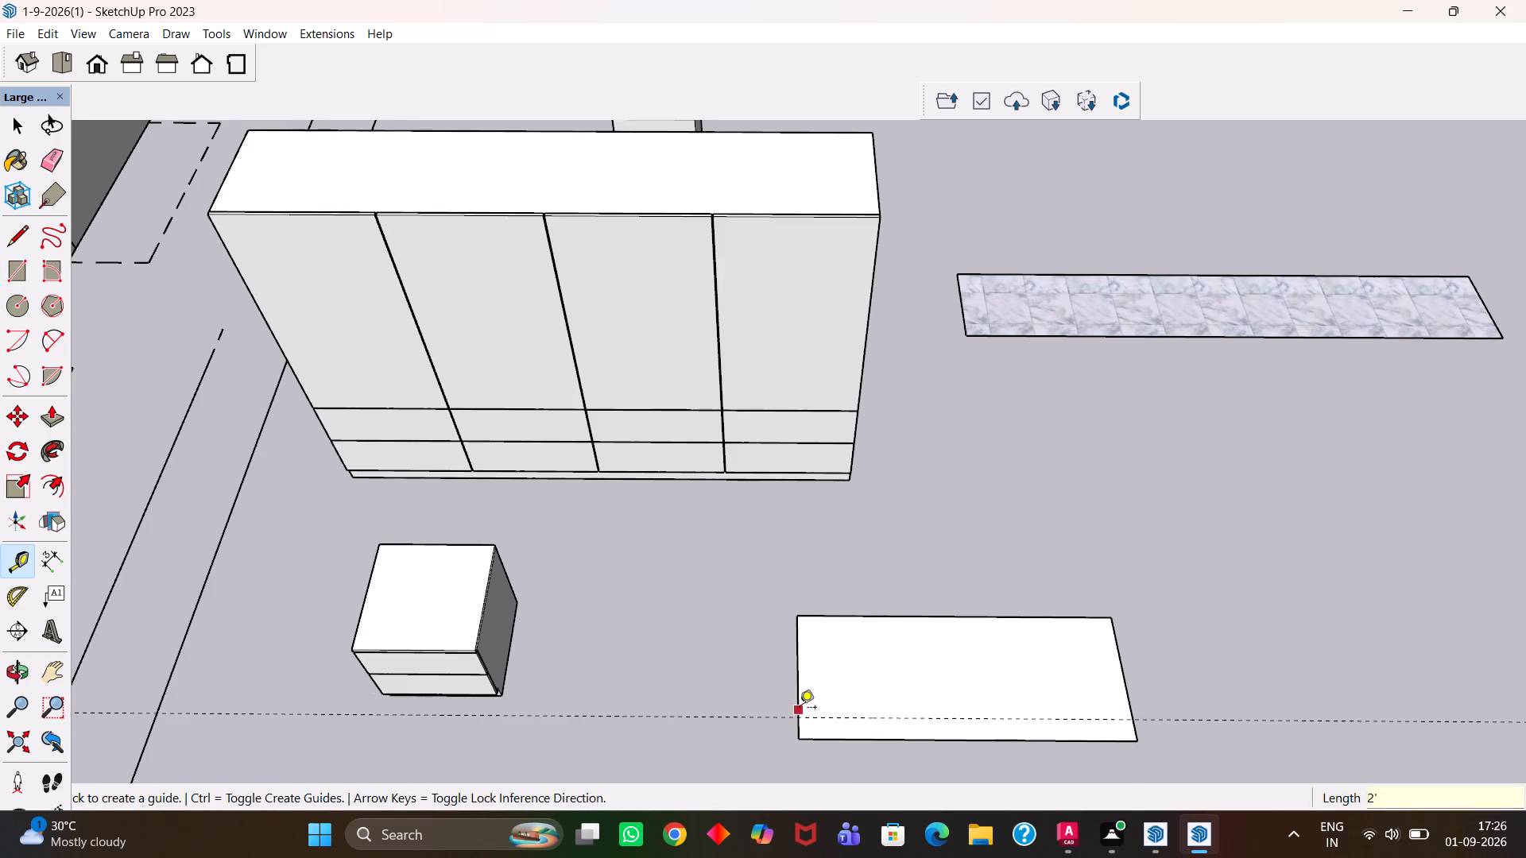
pyautogui.click(801, 689)
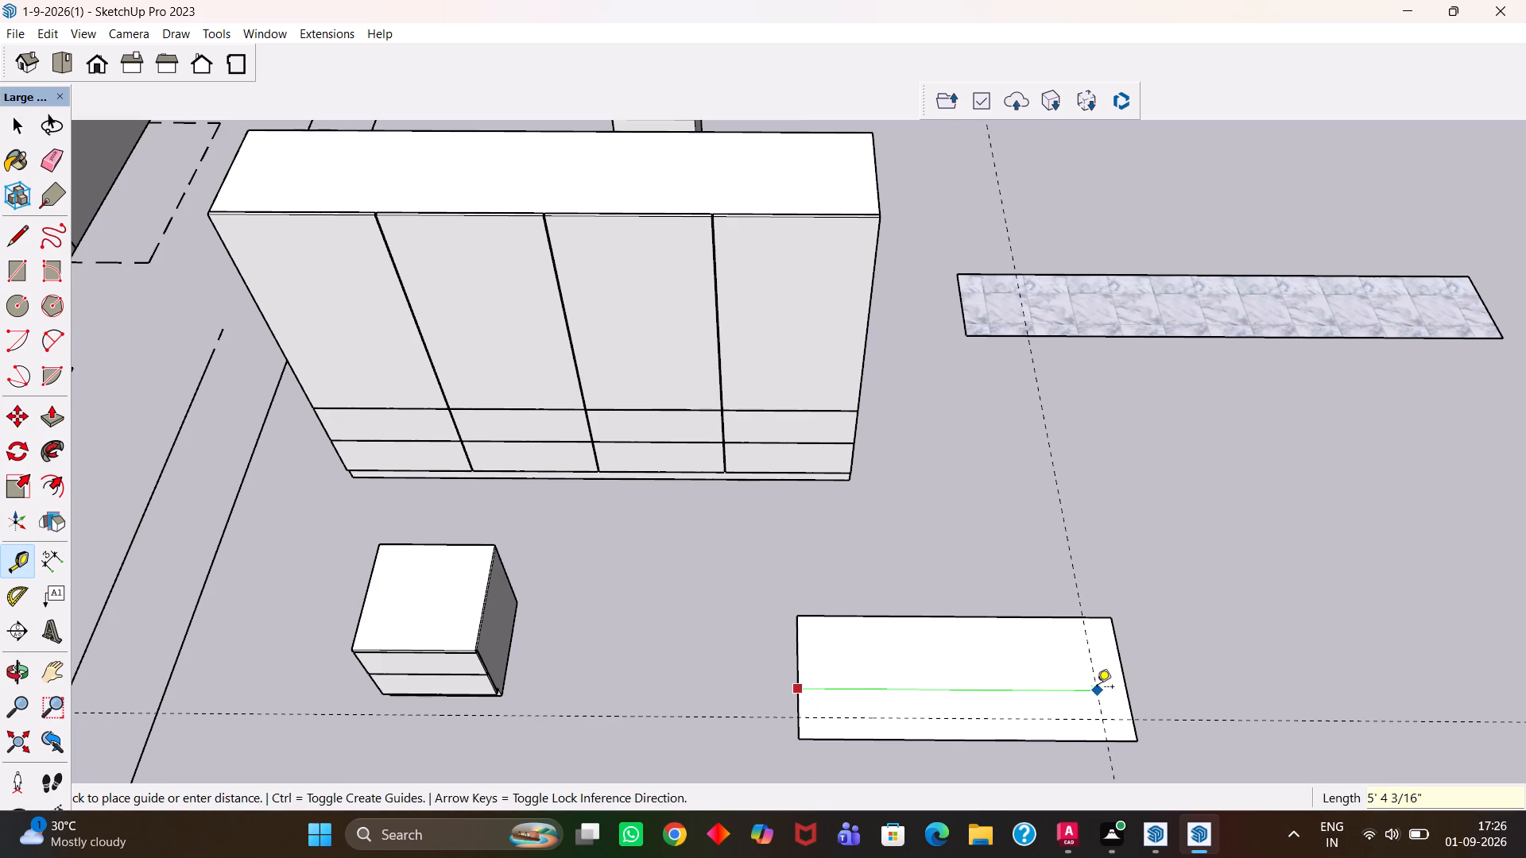
pyautogui.press('7')
pyautogui.press('BackSpace')
pyautogui.write("5'")
pyautogui.press('Return')
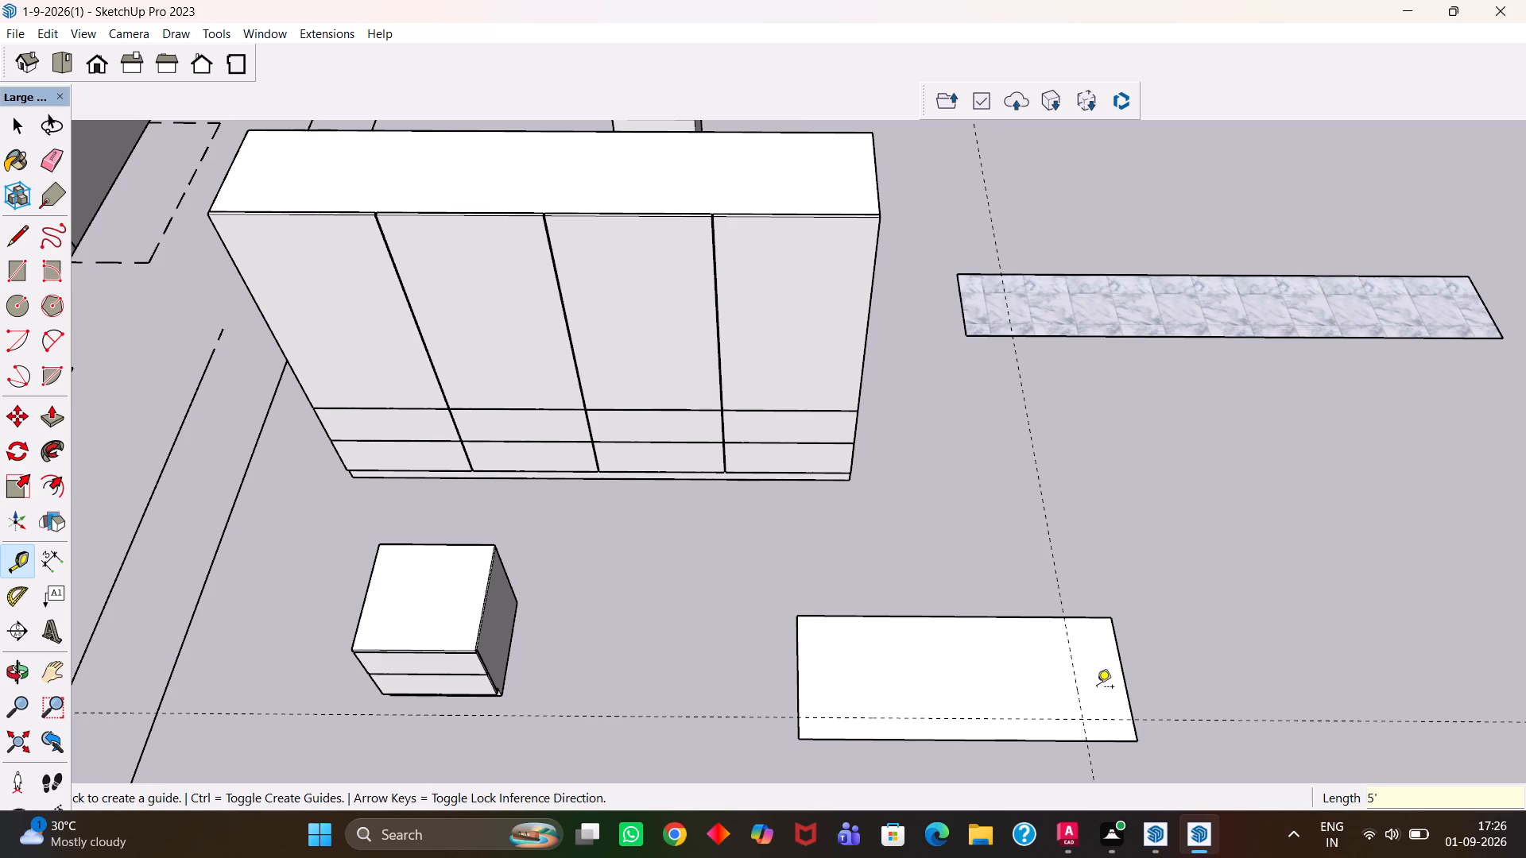
# Draw a 2' by 5' rectangle to the guides and erase the surplus edges and guides around it.
pyautogui.press('r')
pyautogui.click(797, 718)
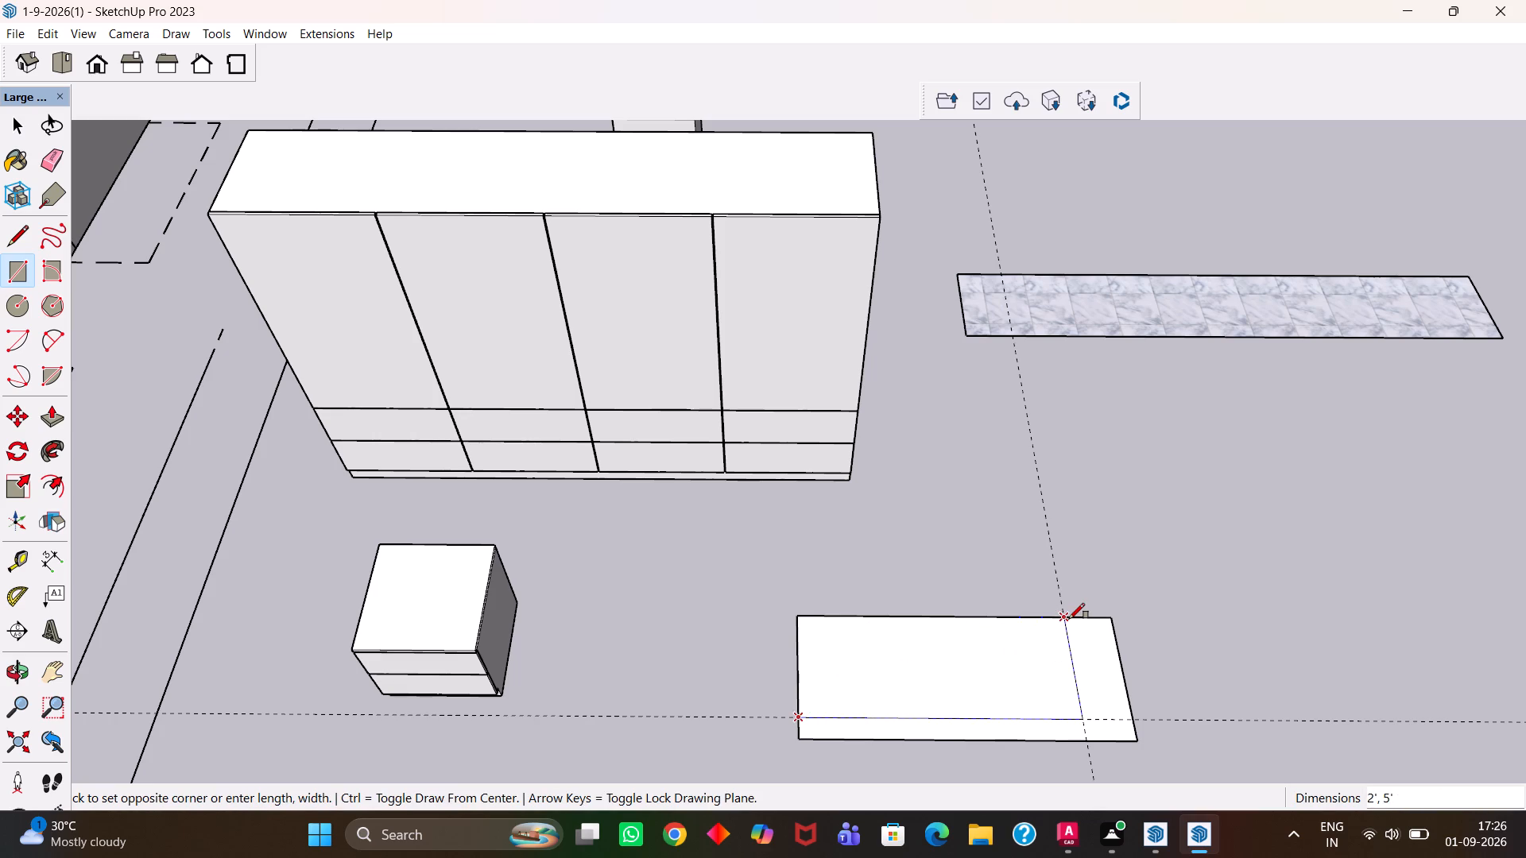
pyautogui.click(1068, 617)
pyautogui.press('e')
pyautogui.moveTo(1093, 606); pyautogui.dragTo(1103, 732)
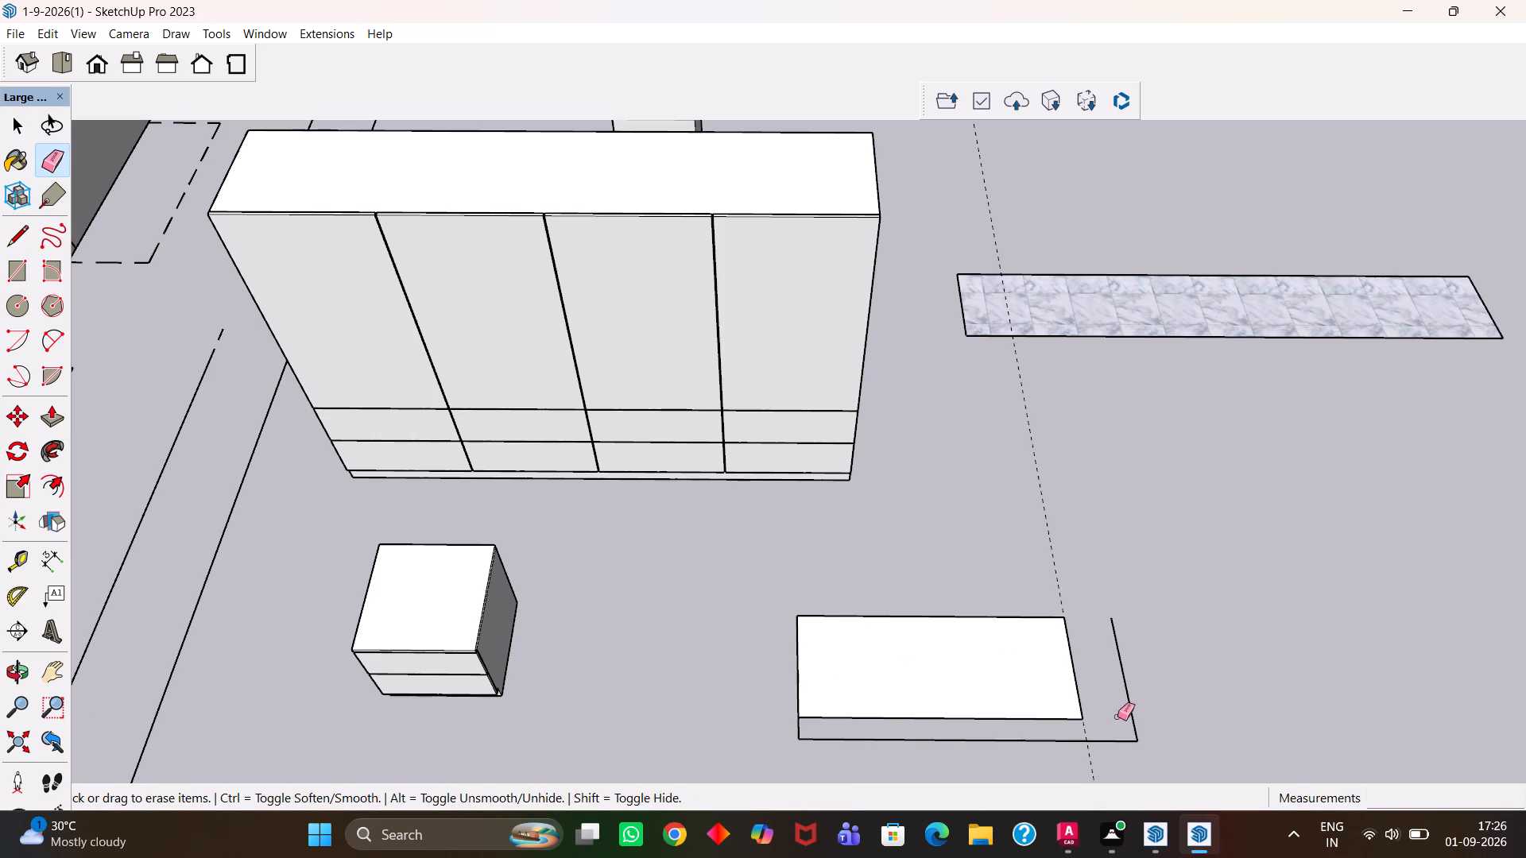
pyautogui.moveTo(1121, 710); pyautogui.dragTo(1072, 749)
pyautogui.moveTo(1159, 713); pyautogui.dragTo(1131, 724)
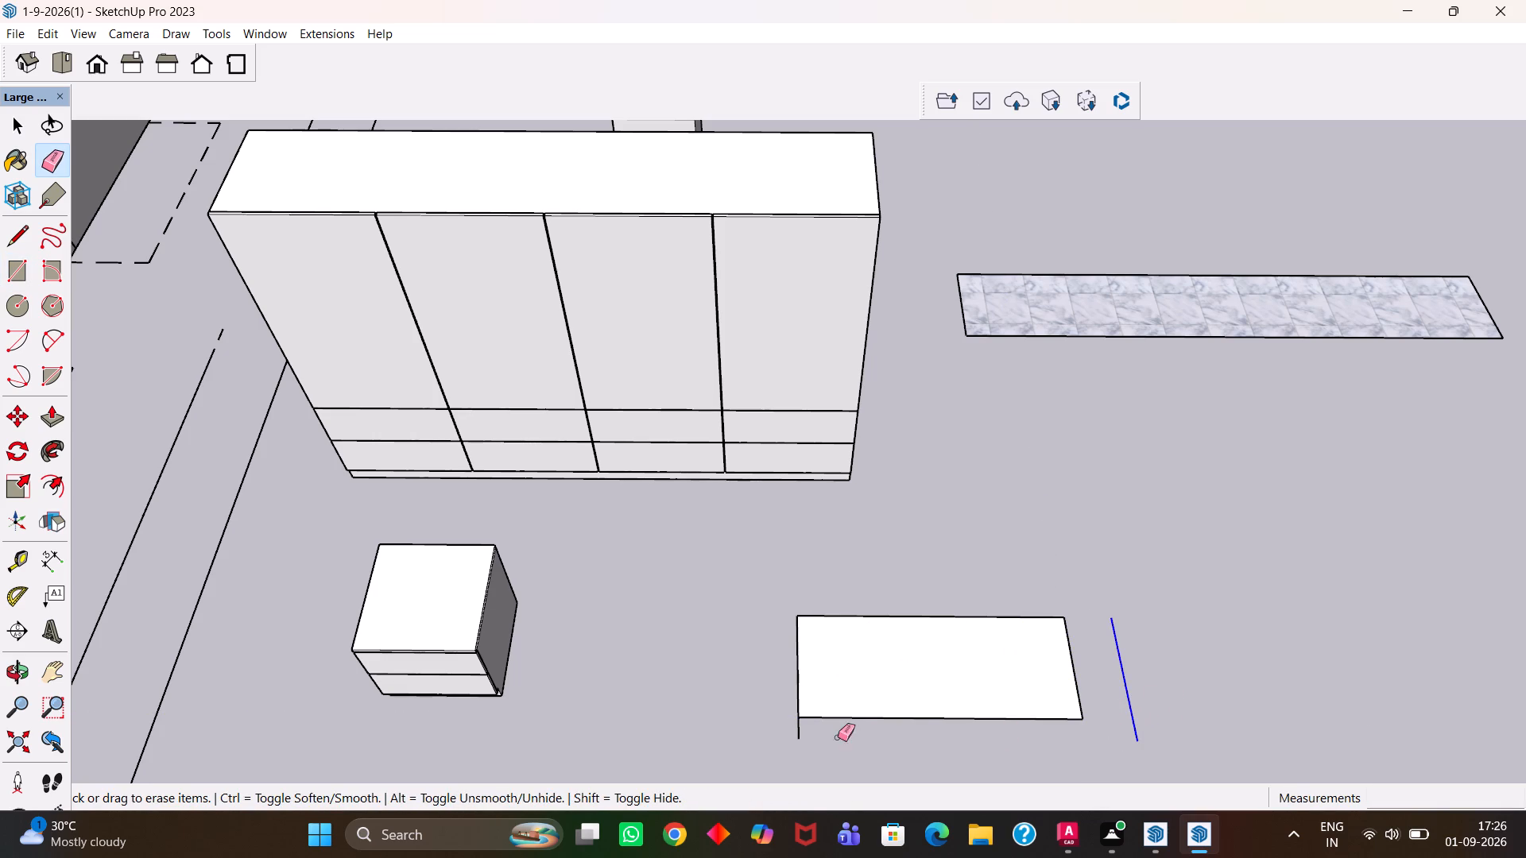
pyautogui.moveTo(806, 740); pyautogui.dragTo(795, 727)
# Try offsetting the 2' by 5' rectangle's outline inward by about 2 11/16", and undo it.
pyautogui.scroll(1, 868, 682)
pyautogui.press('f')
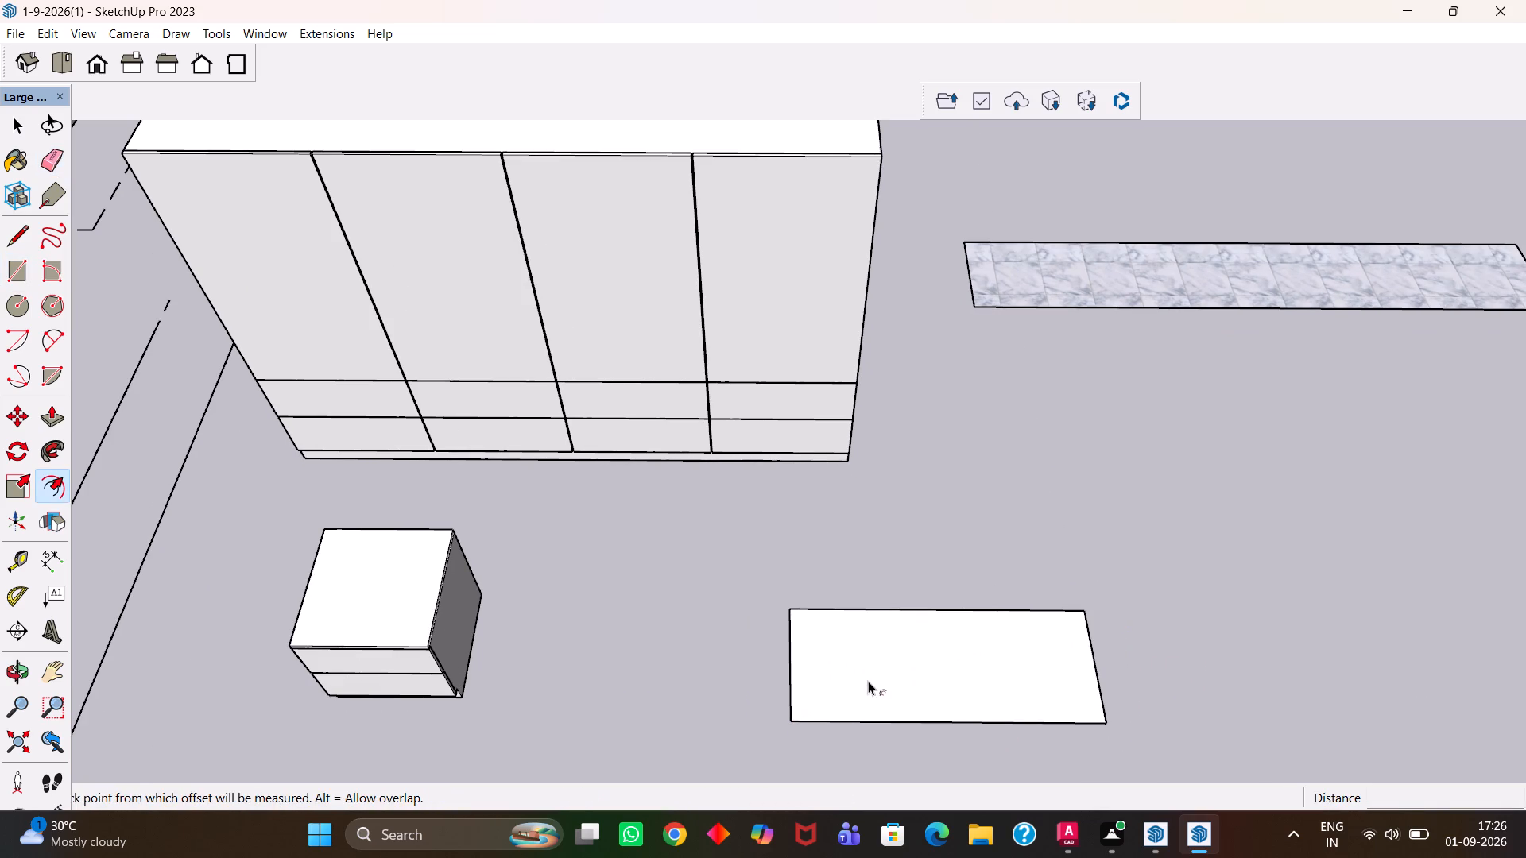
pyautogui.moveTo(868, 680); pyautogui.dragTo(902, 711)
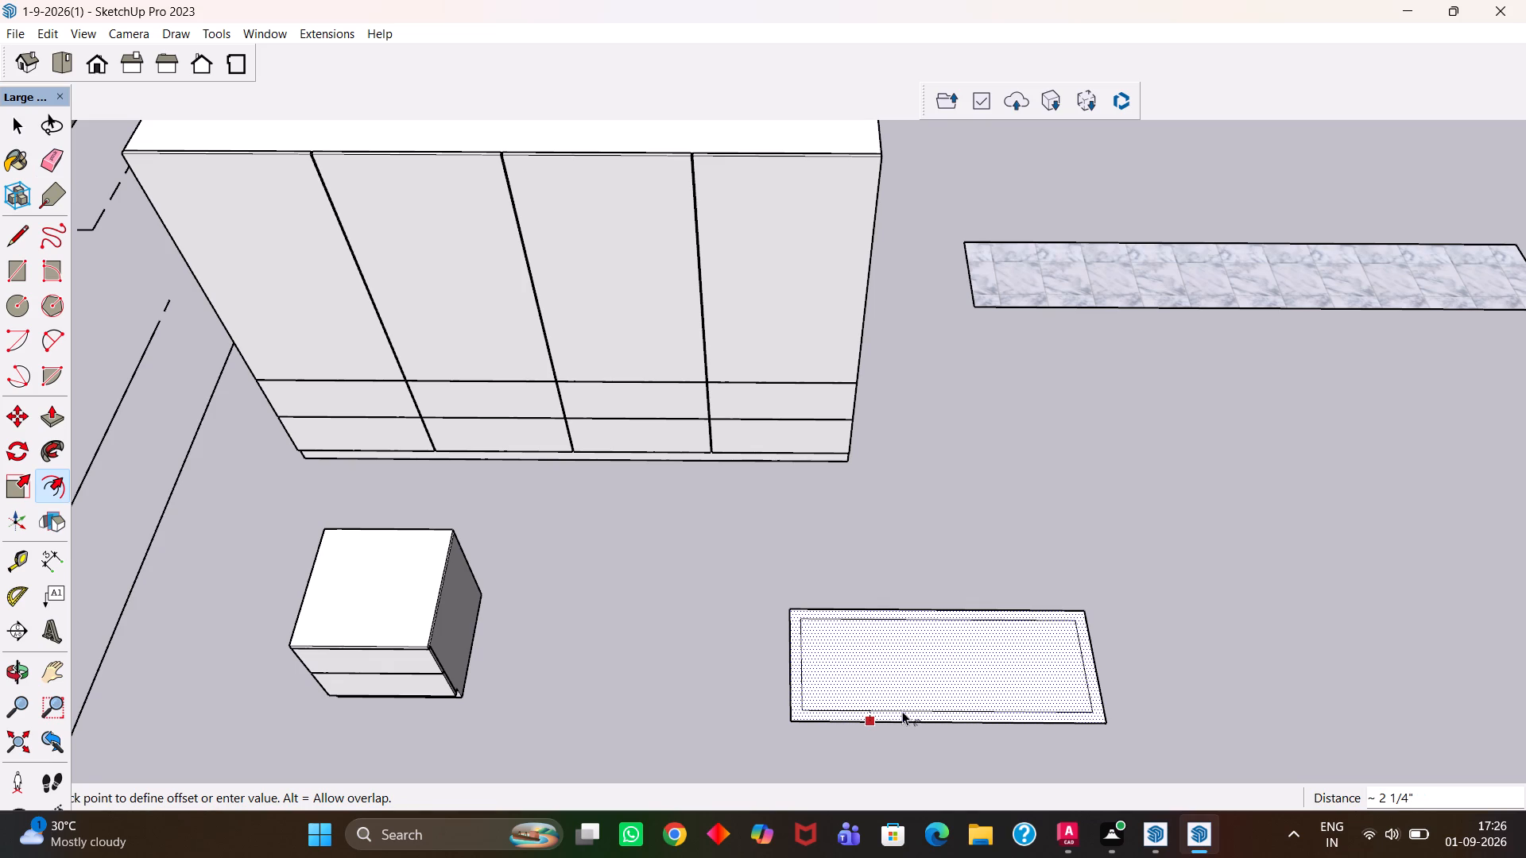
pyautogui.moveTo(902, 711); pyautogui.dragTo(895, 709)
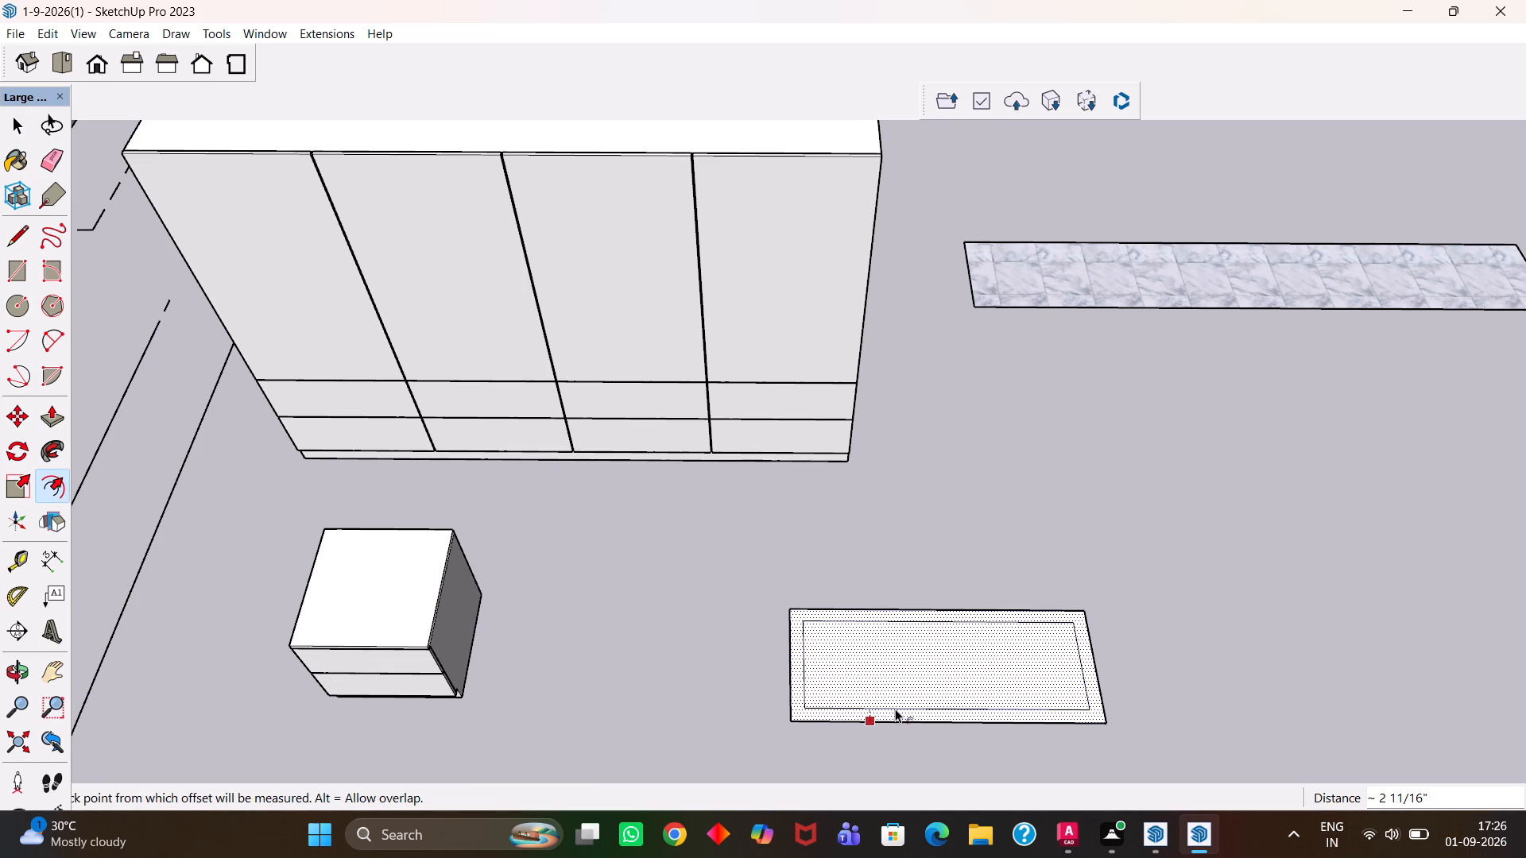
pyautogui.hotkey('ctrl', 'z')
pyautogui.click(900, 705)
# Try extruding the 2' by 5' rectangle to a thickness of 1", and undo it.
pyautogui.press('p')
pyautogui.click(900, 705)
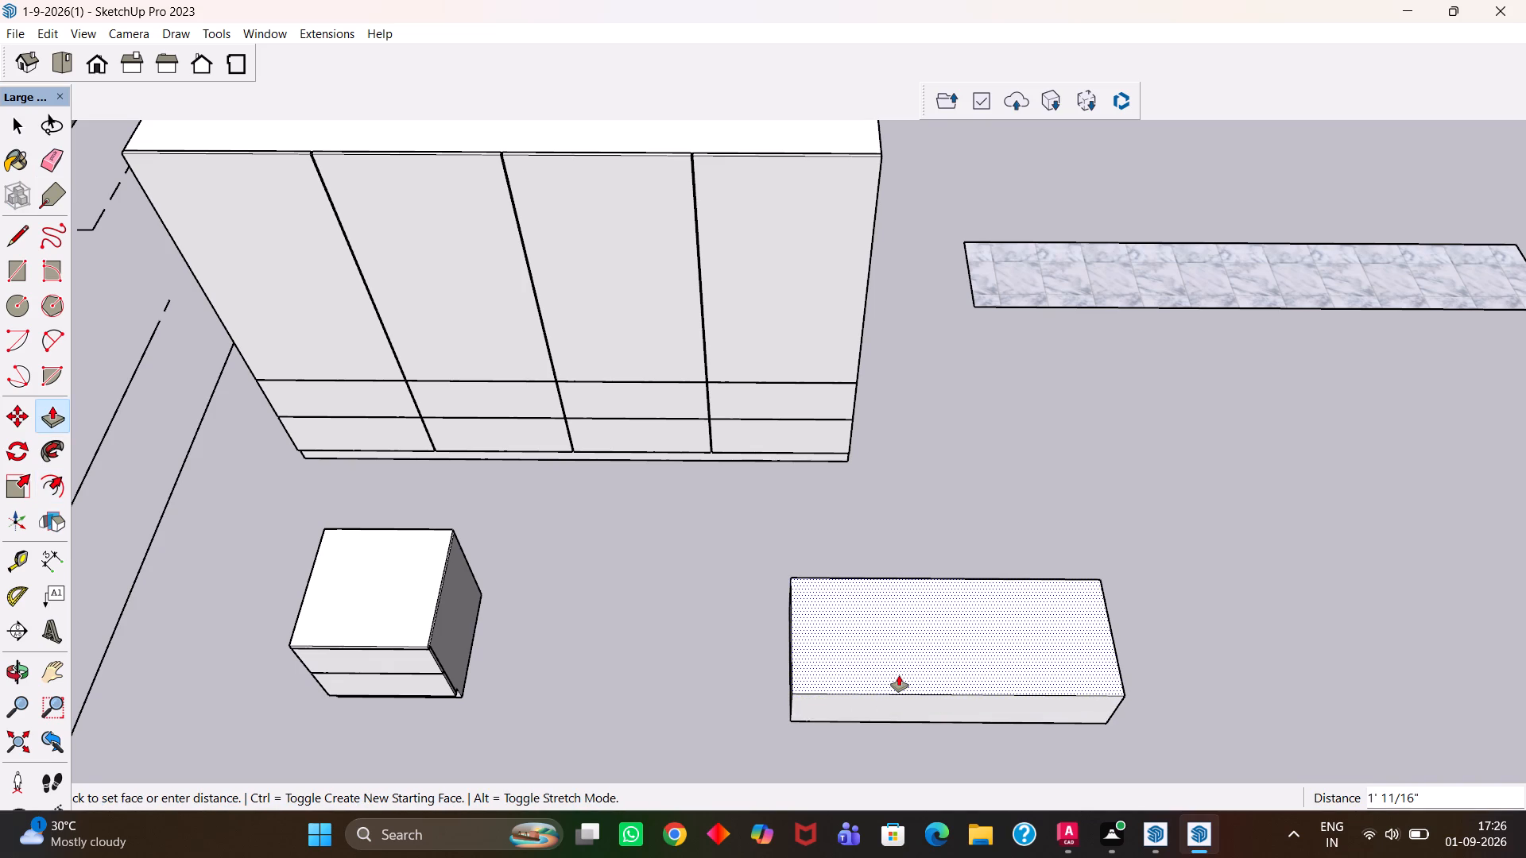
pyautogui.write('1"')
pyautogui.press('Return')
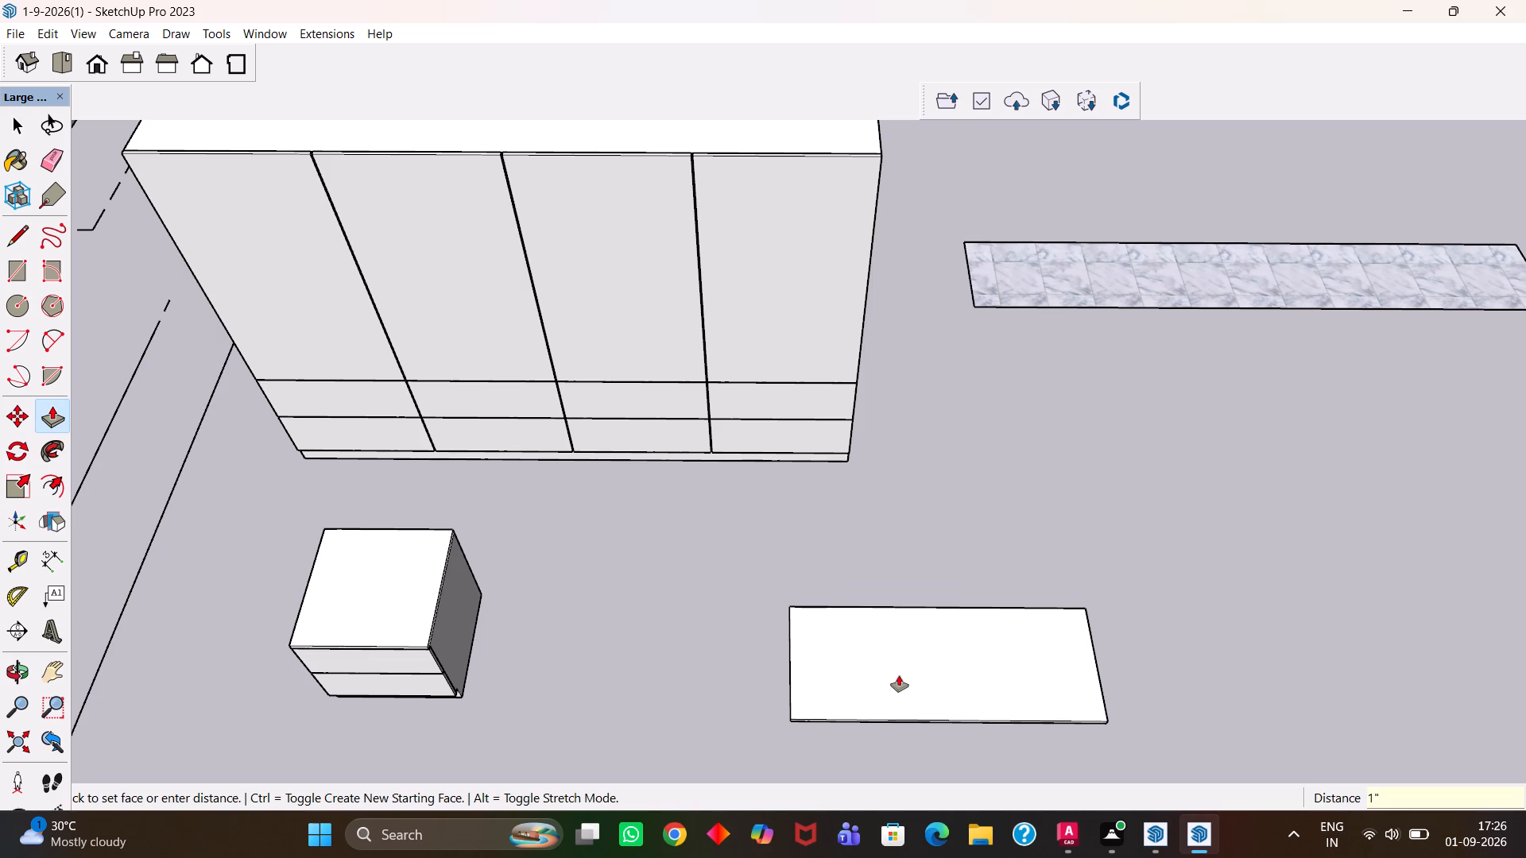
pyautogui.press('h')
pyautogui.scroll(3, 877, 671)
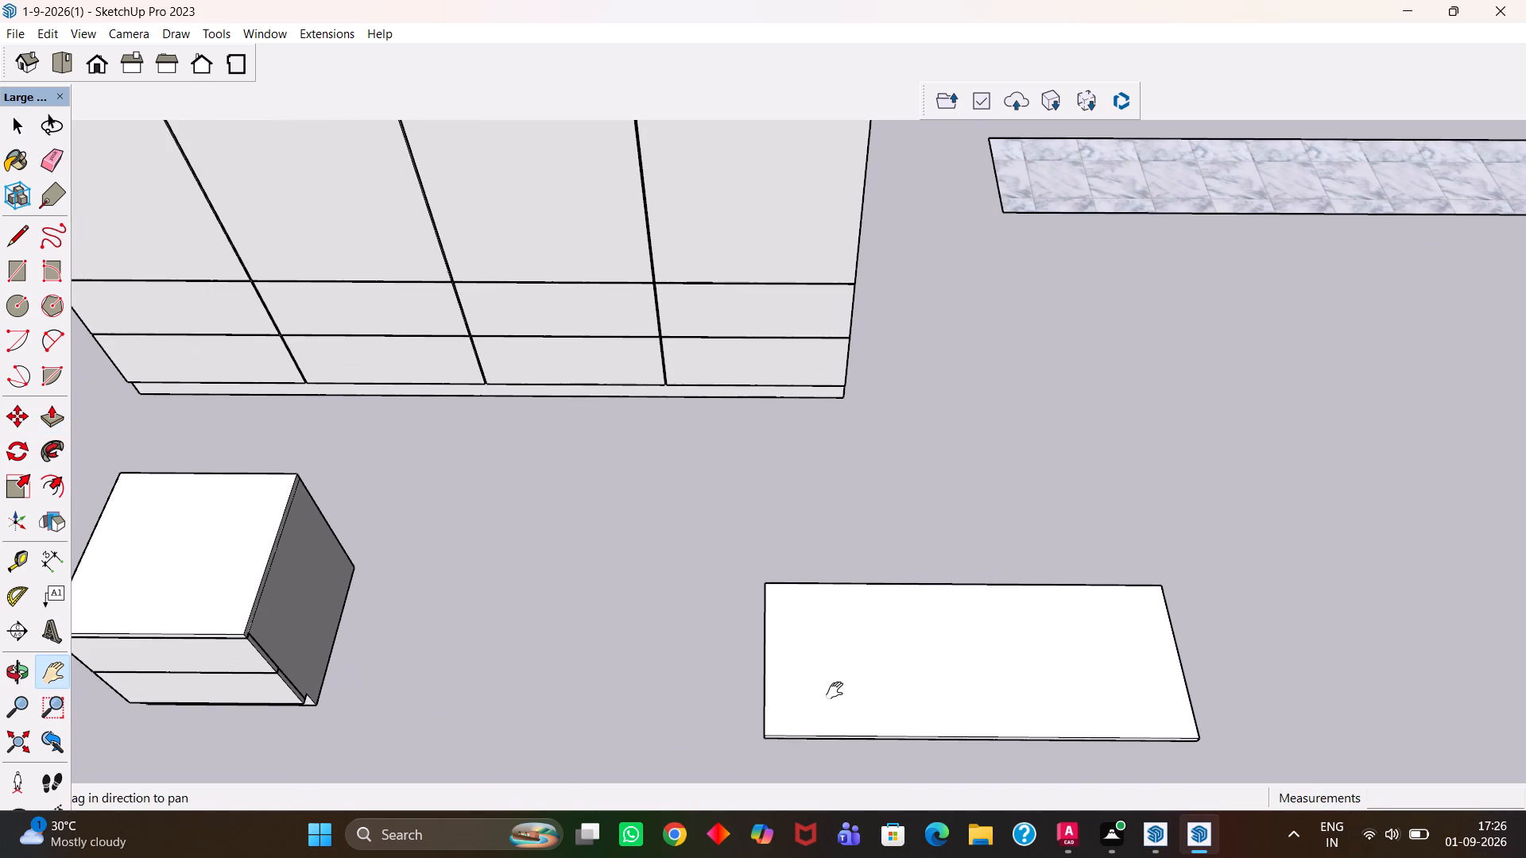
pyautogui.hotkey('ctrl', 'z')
# Place guides 3" inside each of the four edges of the 2' by 5' rectangle.
pyautogui.press('t')
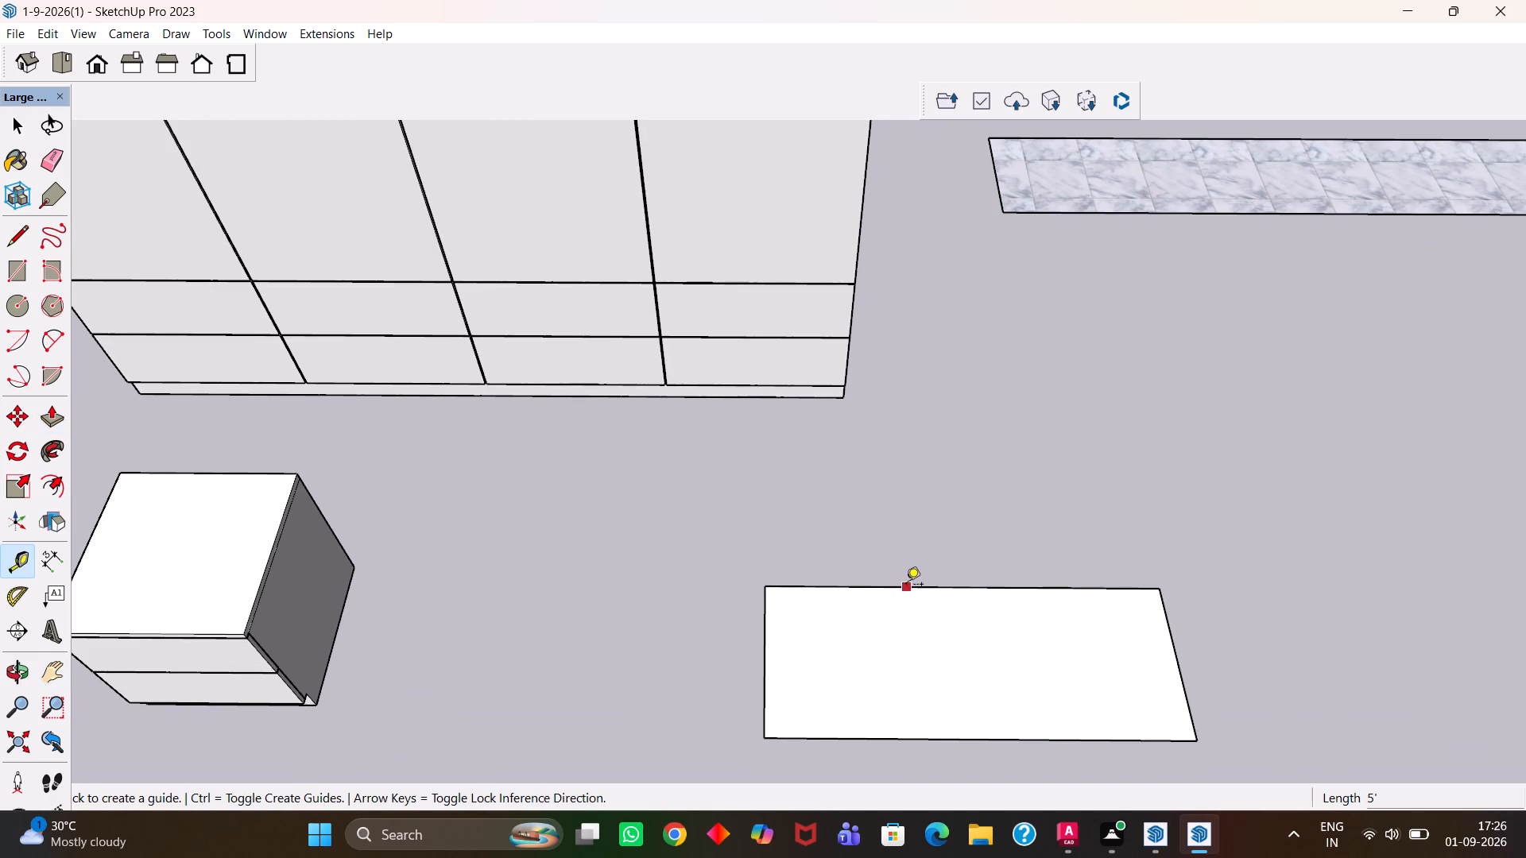
pyautogui.click(906, 586)
pyautogui.write('3"')
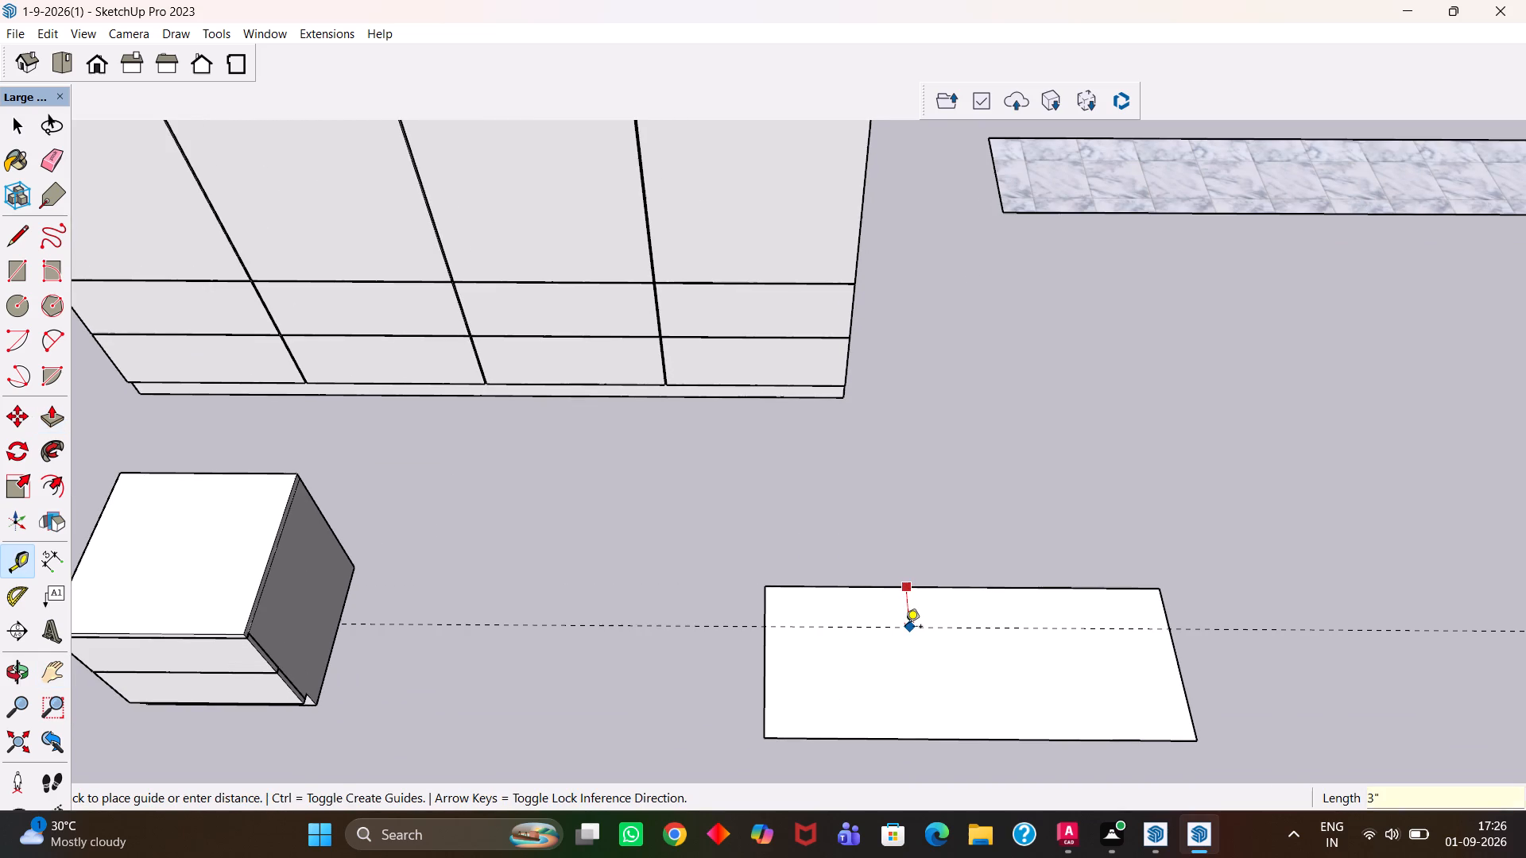
pyautogui.press('Return')
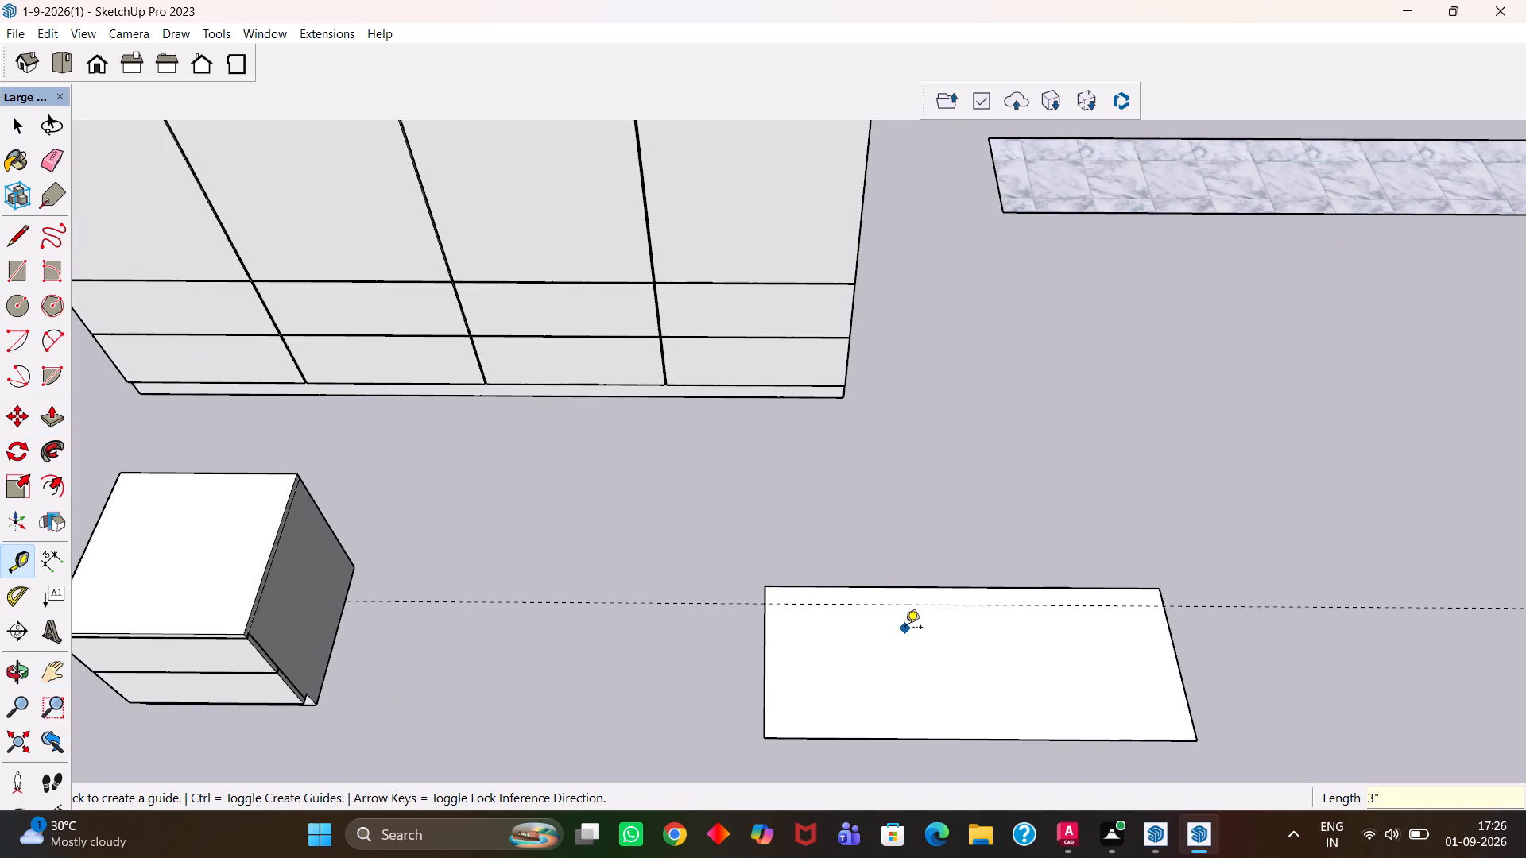
pyautogui.click(762, 667)
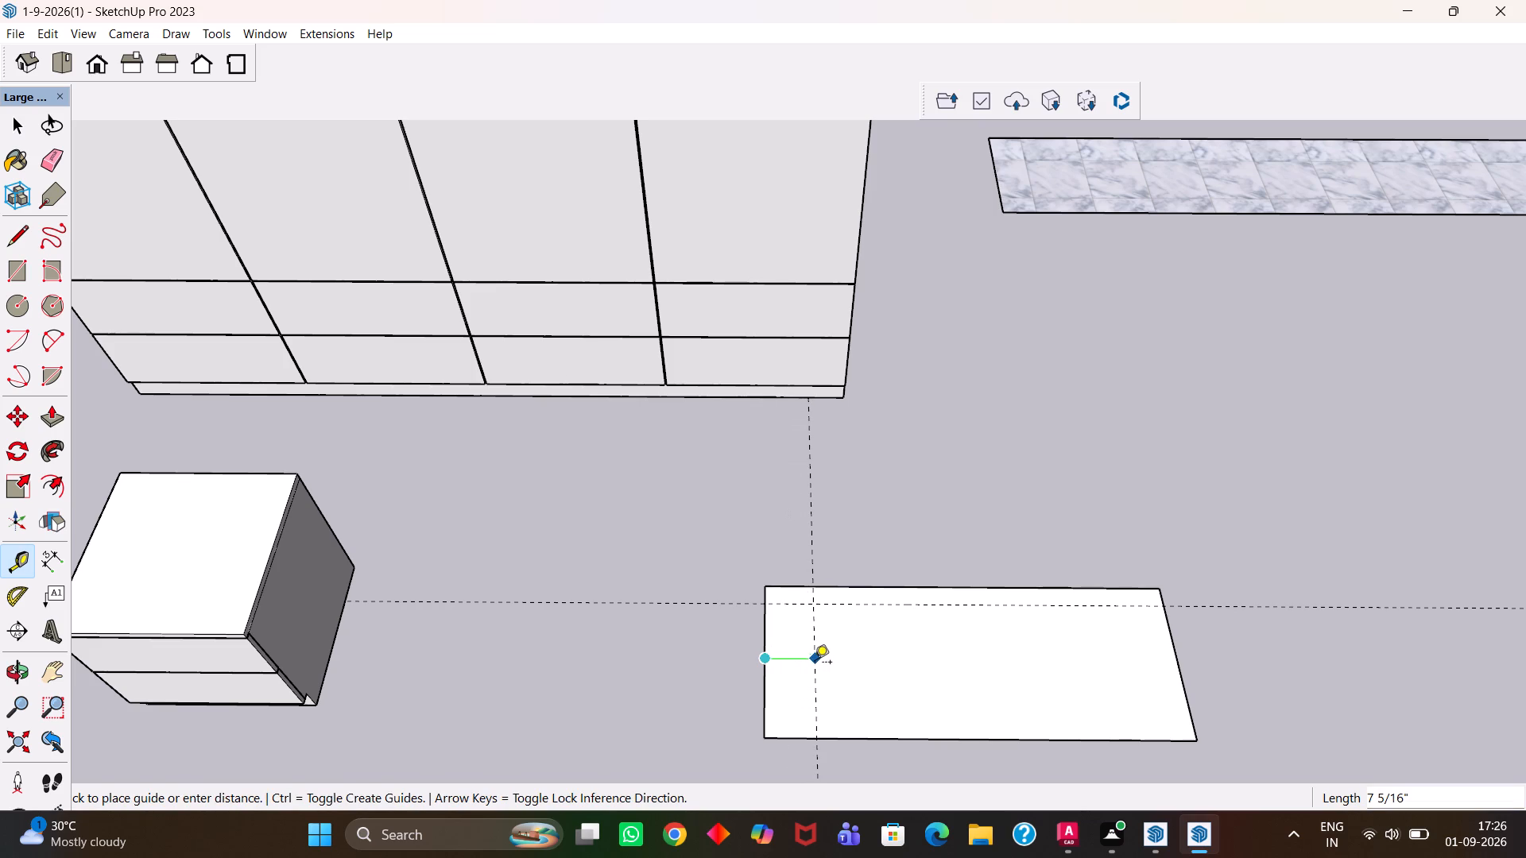
pyautogui.write('3"')
pyautogui.press('Return')
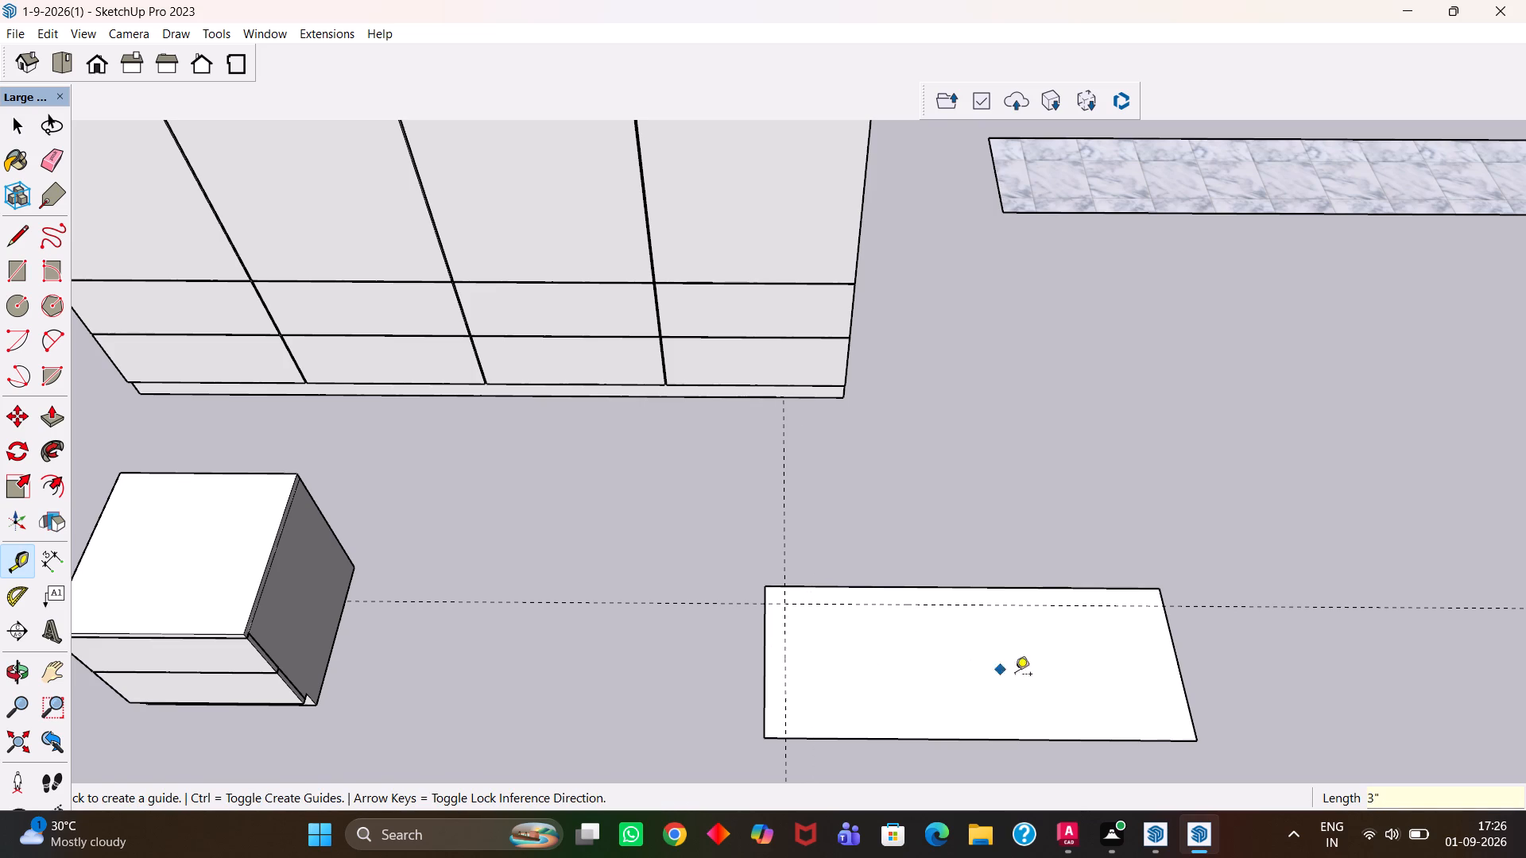
pyautogui.click(1182, 684)
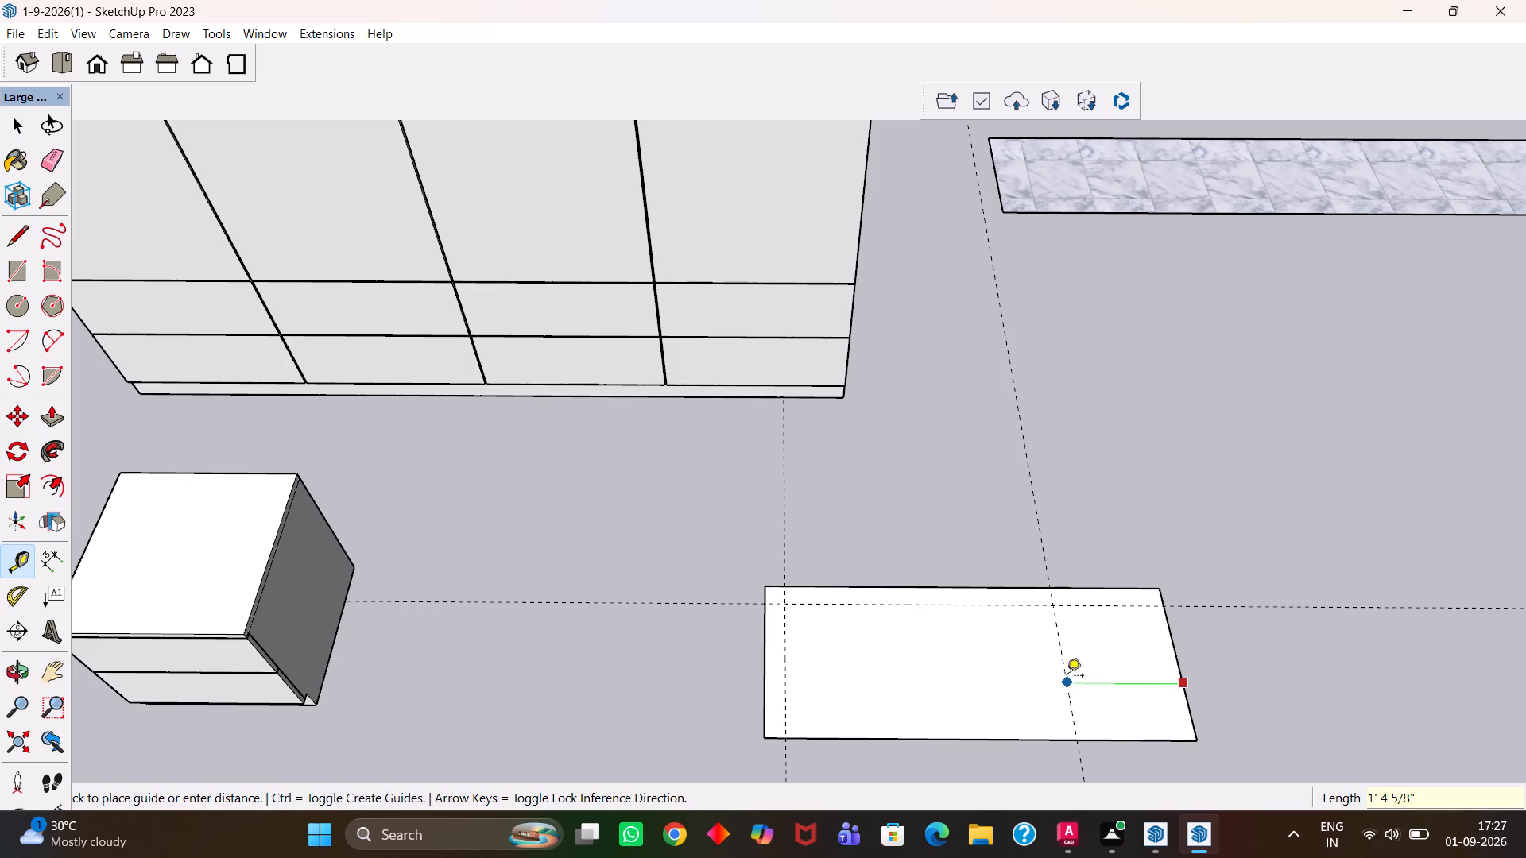
pyautogui.write('3"')
pyautogui.press('Return')
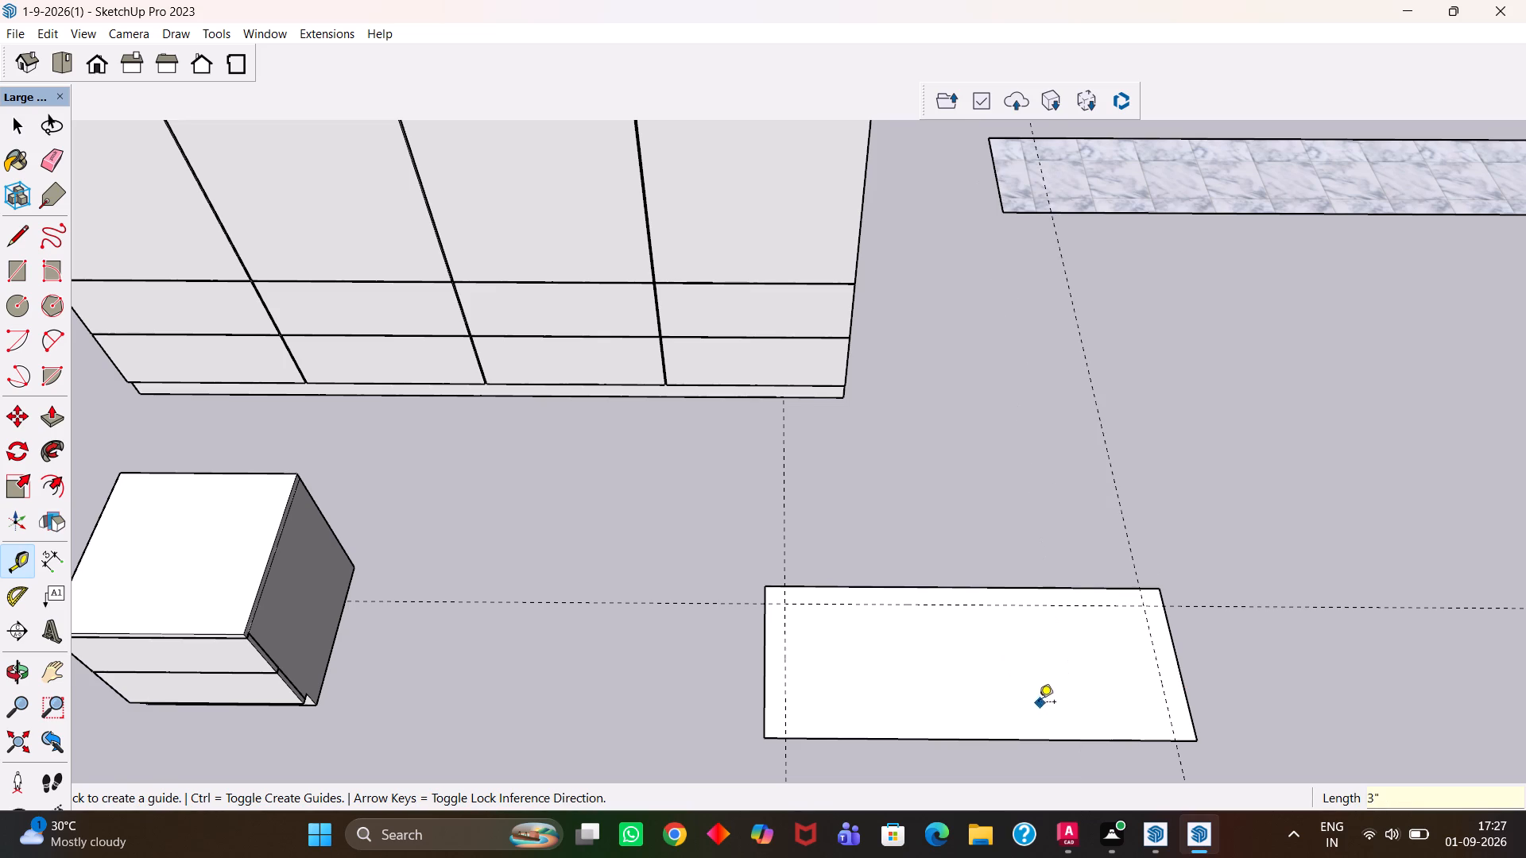
pyautogui.click(982, 740)
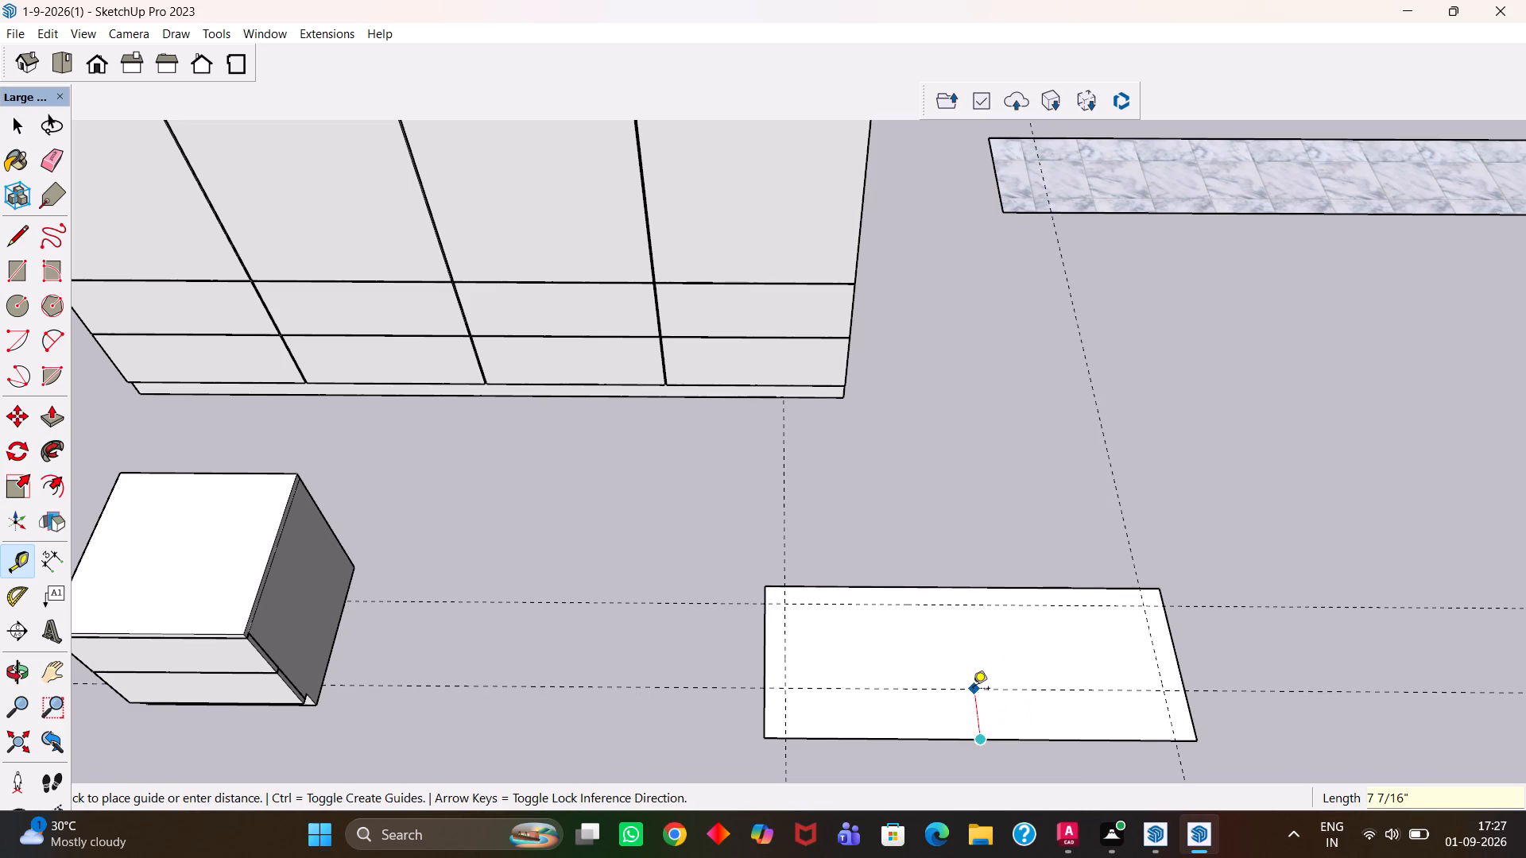
pyautogui.write('3"')
pyautogui.press('Return')
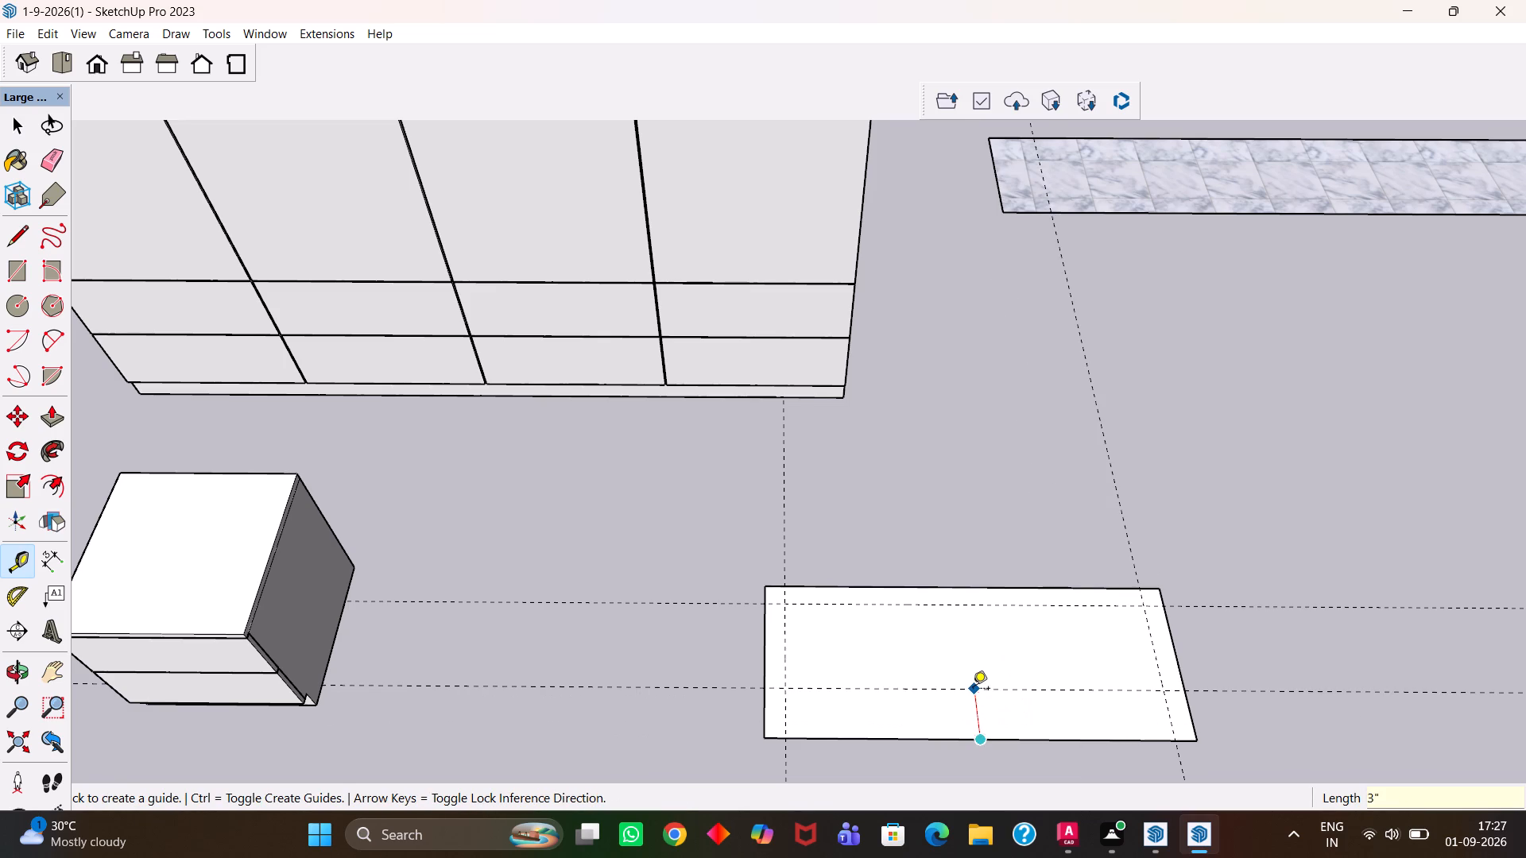
# Draw tangent arcs across all four corners of the rectangle, ending where the 3" guides meet its edges.
pyautogui.press('a')
pyautogui.scroll(2, 973, 690)
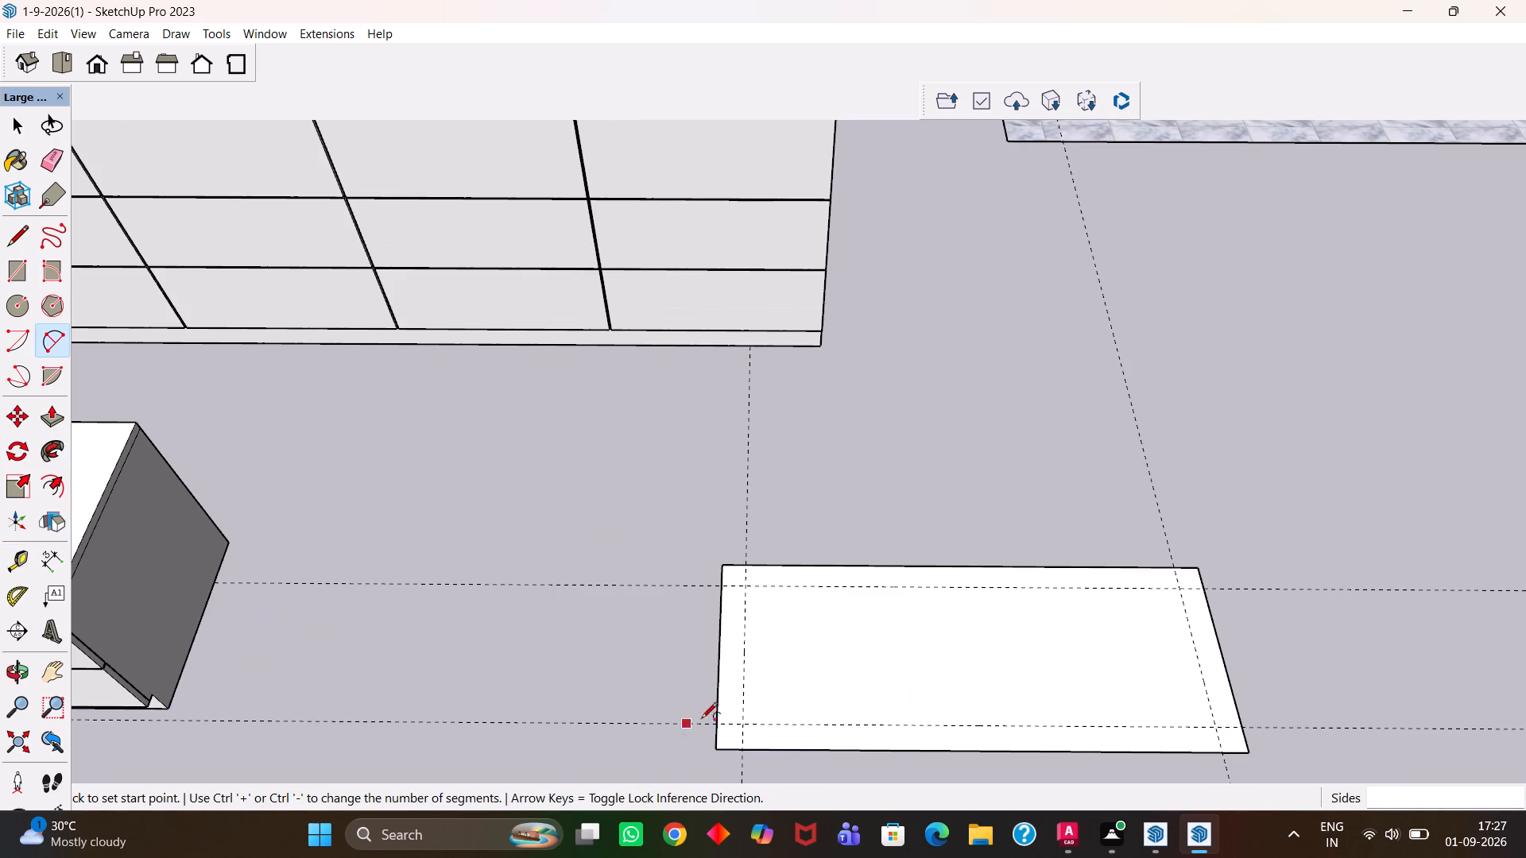
pyautogui.click(718, 725)
pyautogui.doubleClick(746, 747)
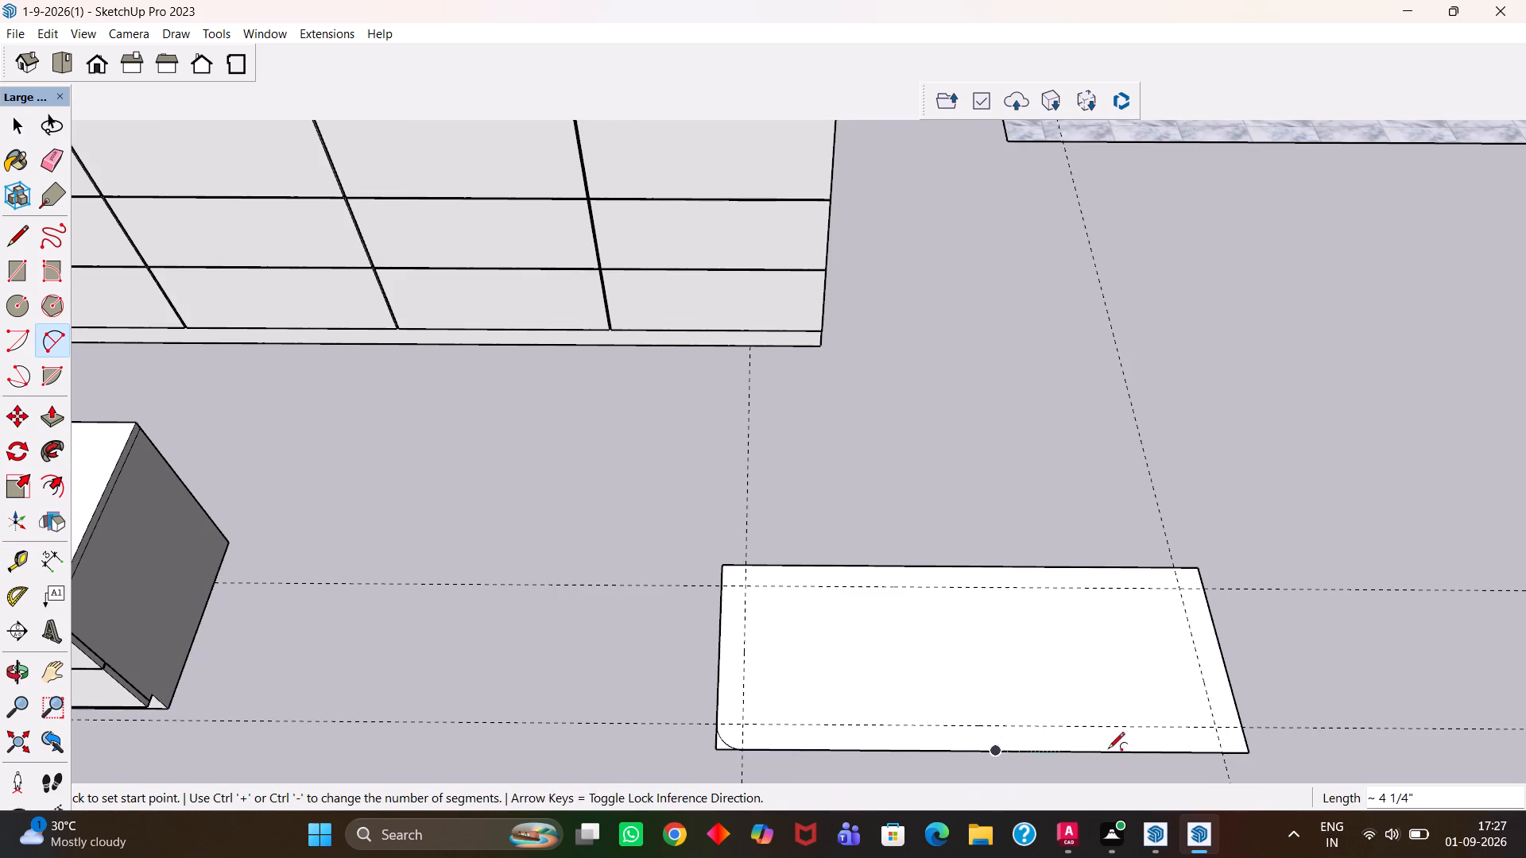
pyautogui.click(1224, 751)
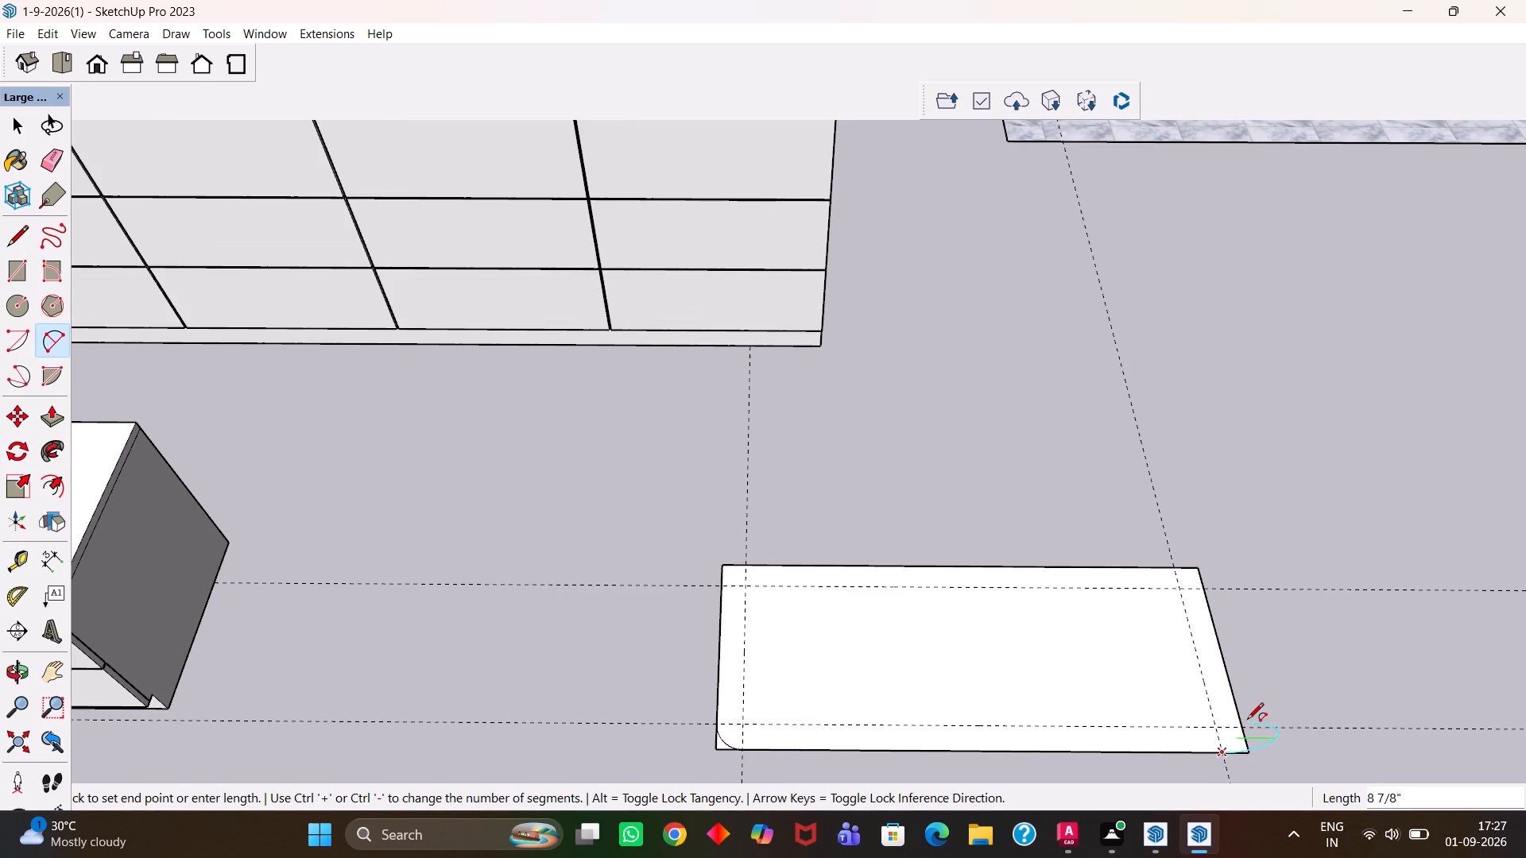
pyautogui.doubleClick(1245, 725)
pyautogui.scroll(3, 1186, 589)
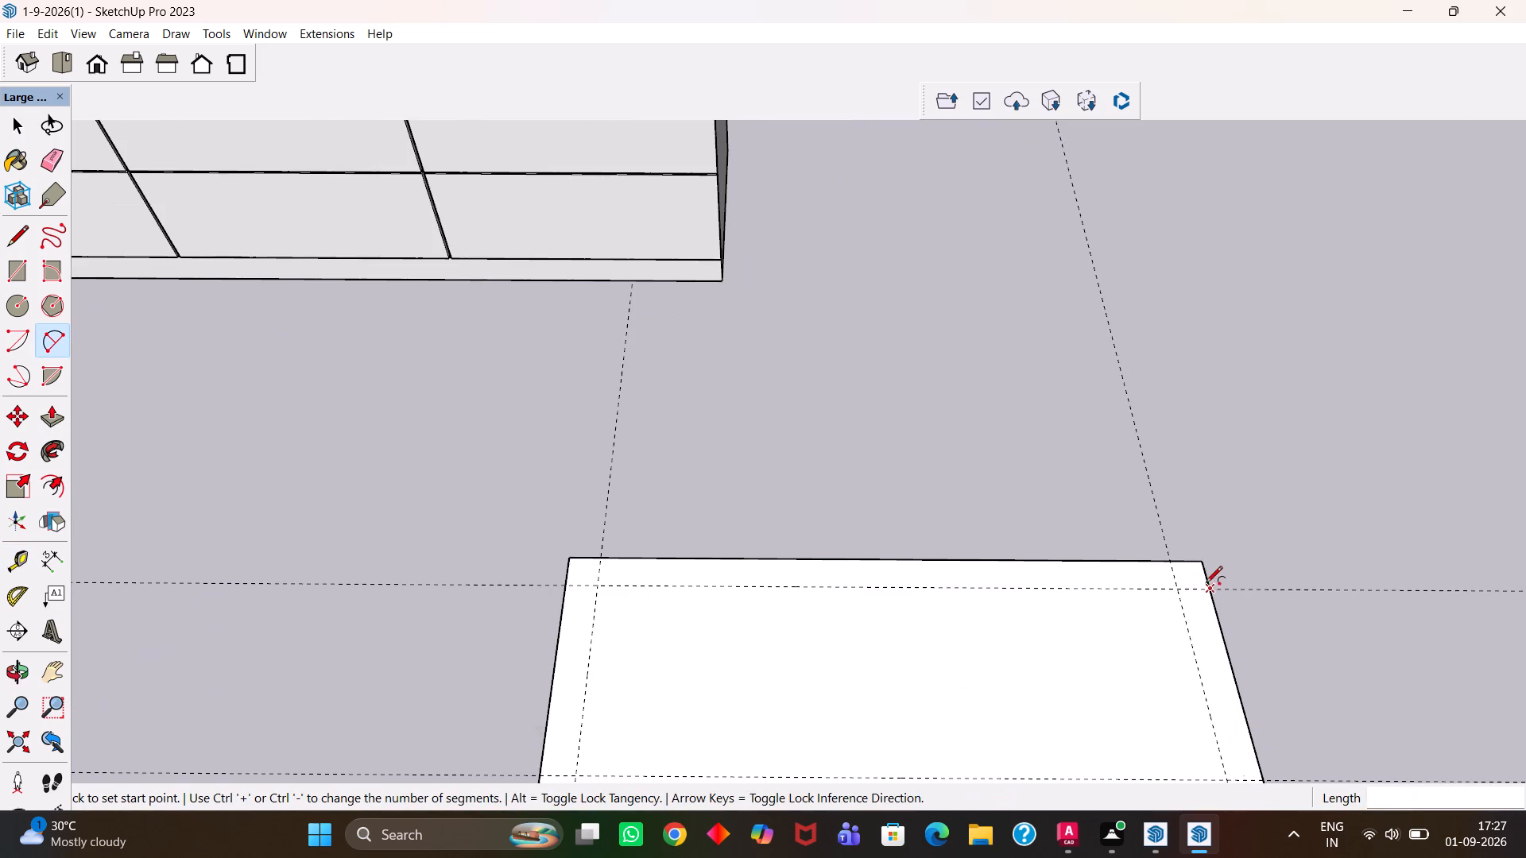
pyautogui.click(1208, 588)
pyautogui.doubleClick(1173, 566)
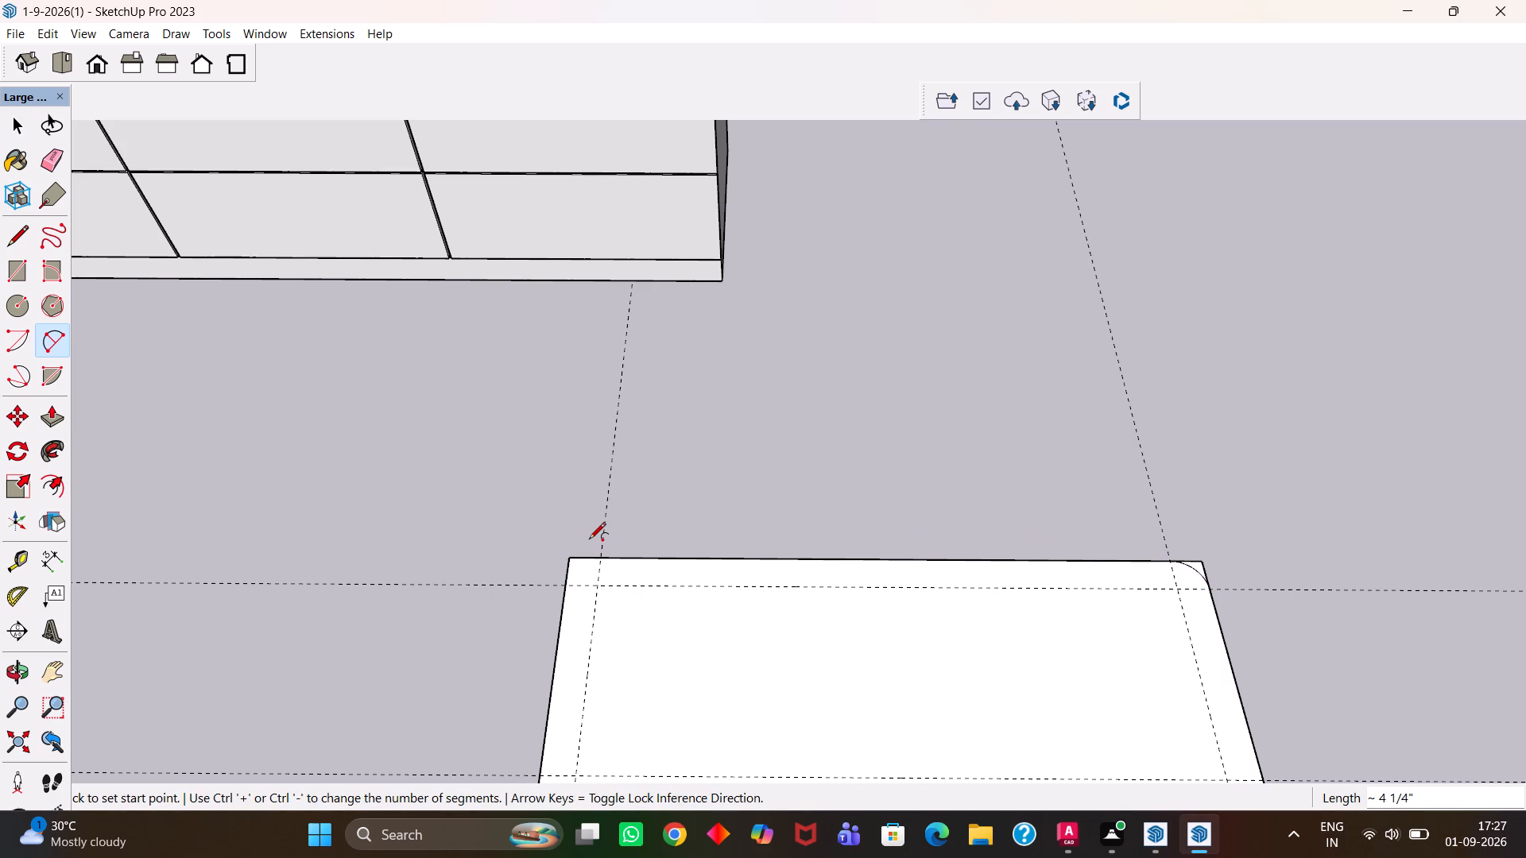
pyautogui.scroll(2, 588, 540)
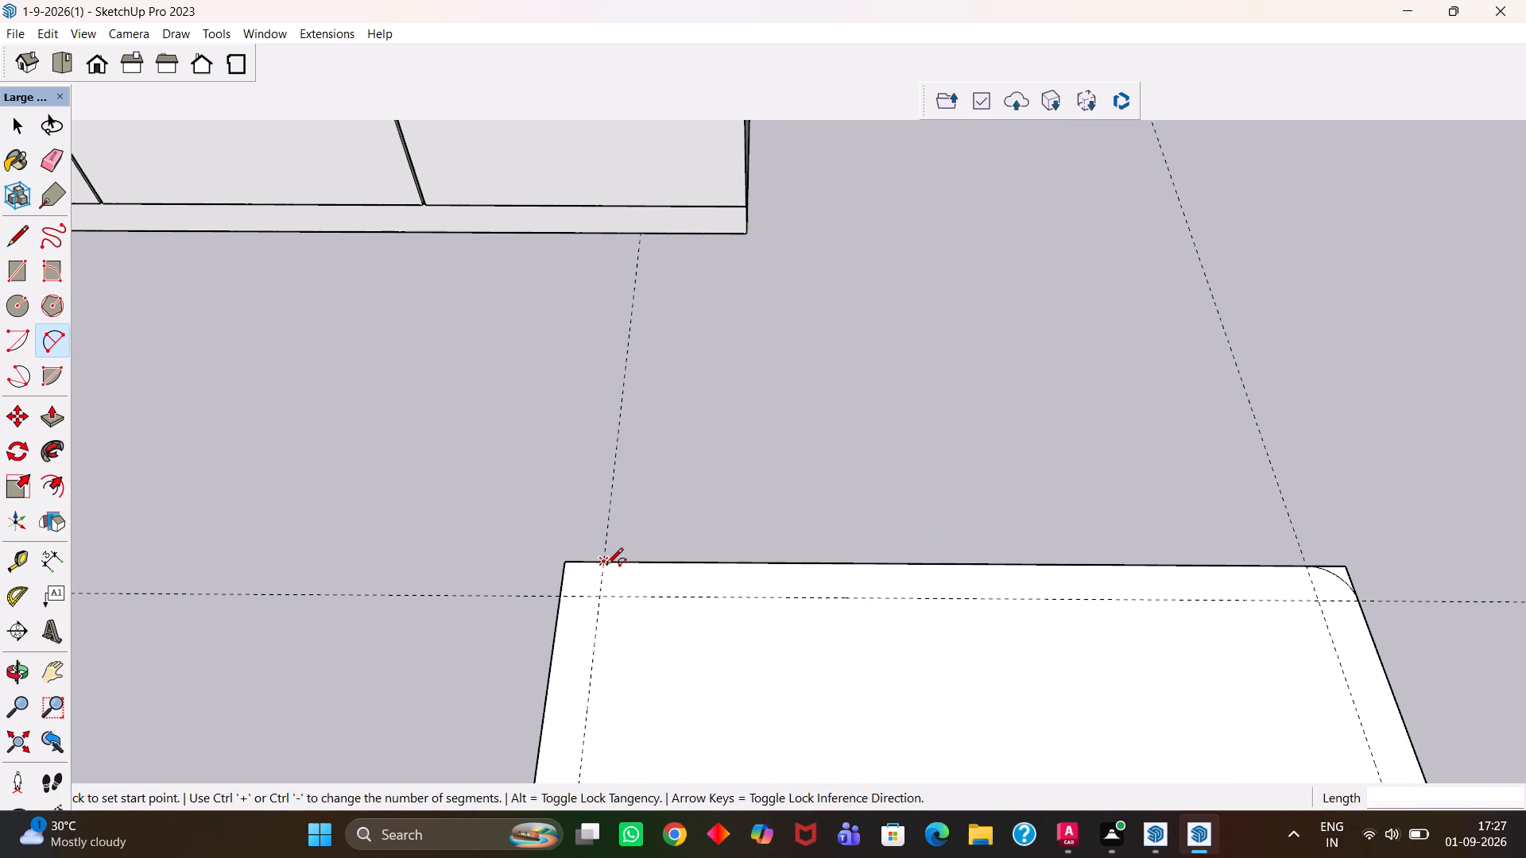
pyautogui.click(606, 566)
pyautogui.doubleClick(559, 598)
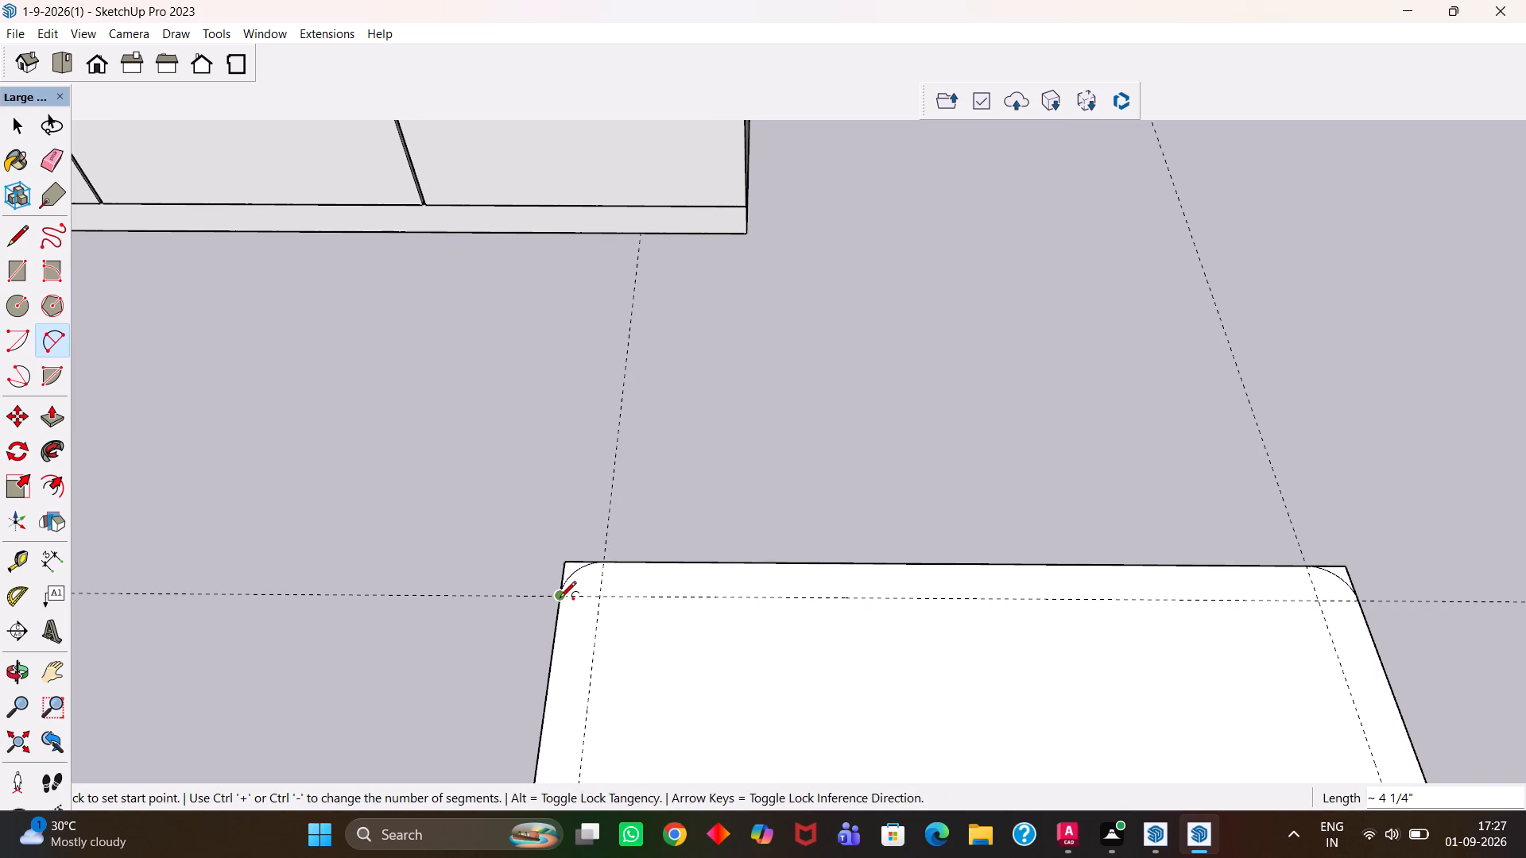
# Erase the leftover sharp corner edges outside the arcs at all four corners of the 2' by 5' rectangle.
pyautogui.scroll(3, 560, 599)
pyautogui.press('e')
pyautogui.moveTo(582, 544); pyautogui.dragTo(563, 567)
pyautogui.scroll(-8, 583, 539)
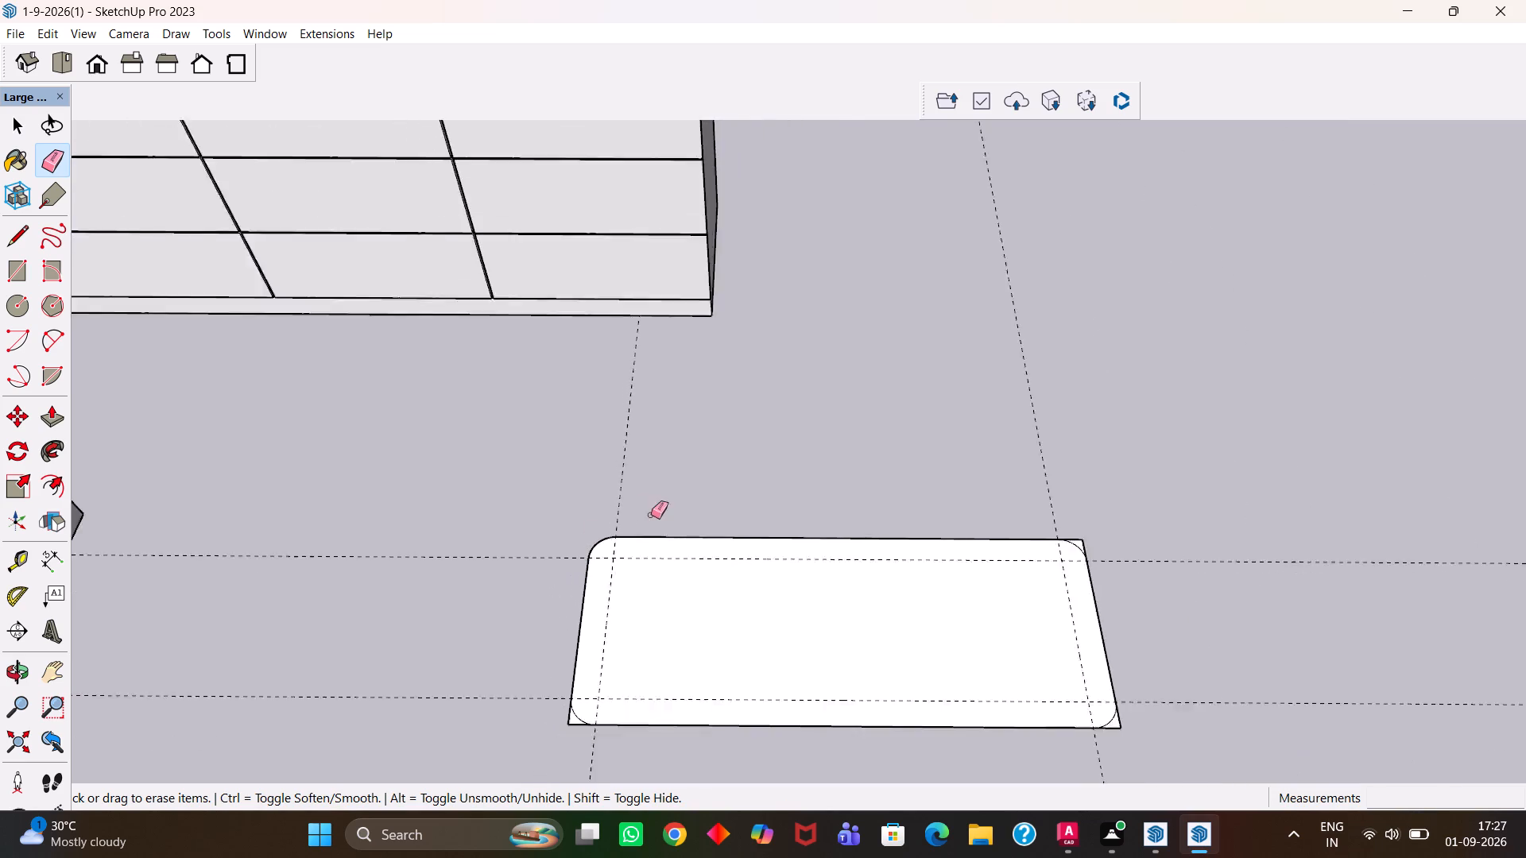
pyautogui.scroll(-2, 651, 515)
pyautogui.scroll(3, 1001, 527)
pyautogui.moveTo(1014, 536); pyautogui.dragTo(1027, 548)
pyautogui.scroll(3, 1060, 749)
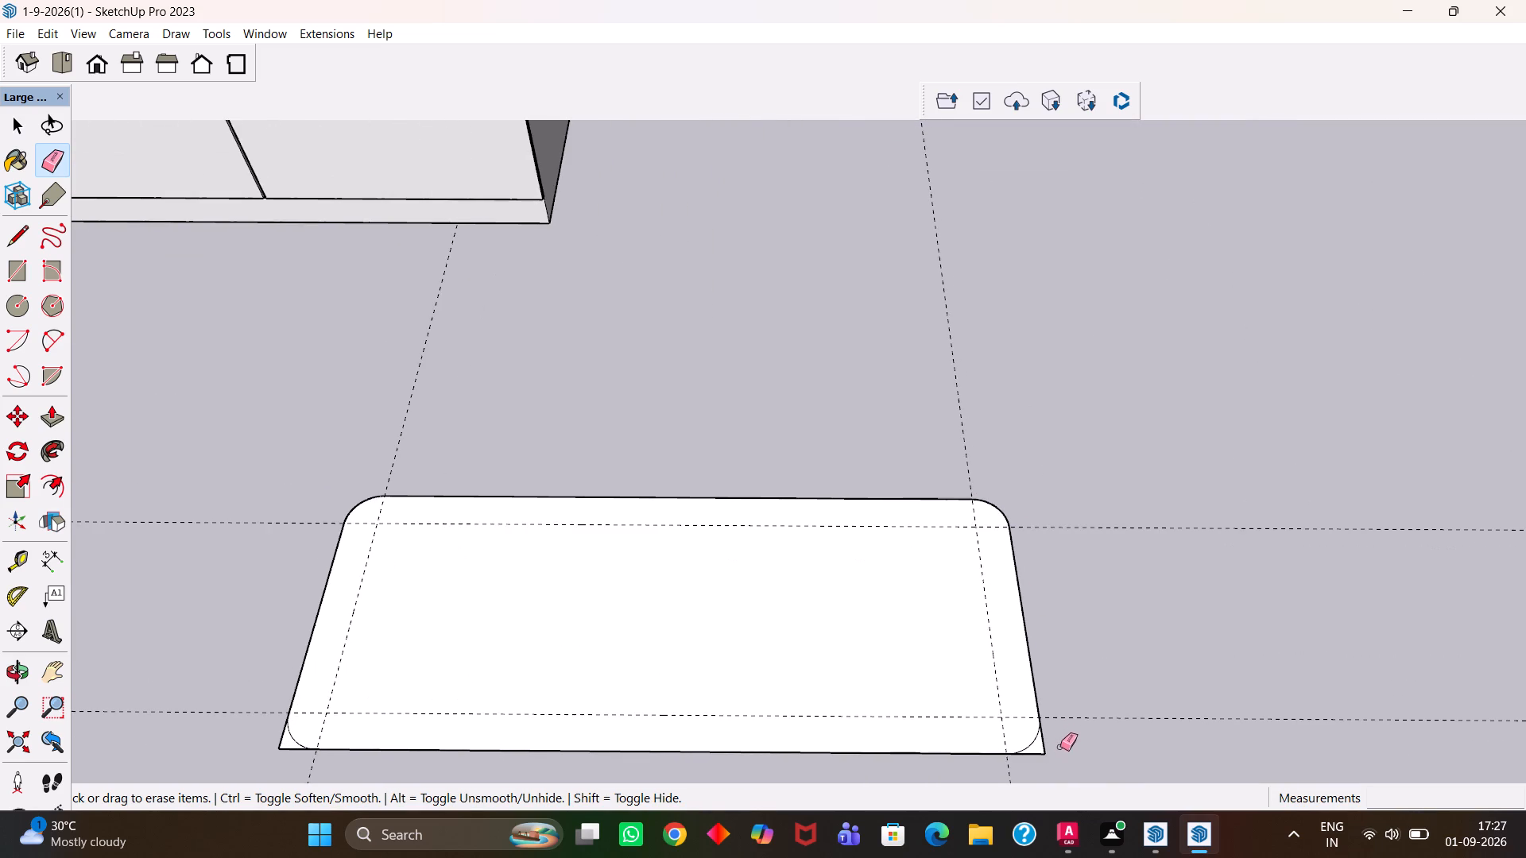
pyautogui.moveTo(1060, 742); pyautogui.dragTo(1032, 760)
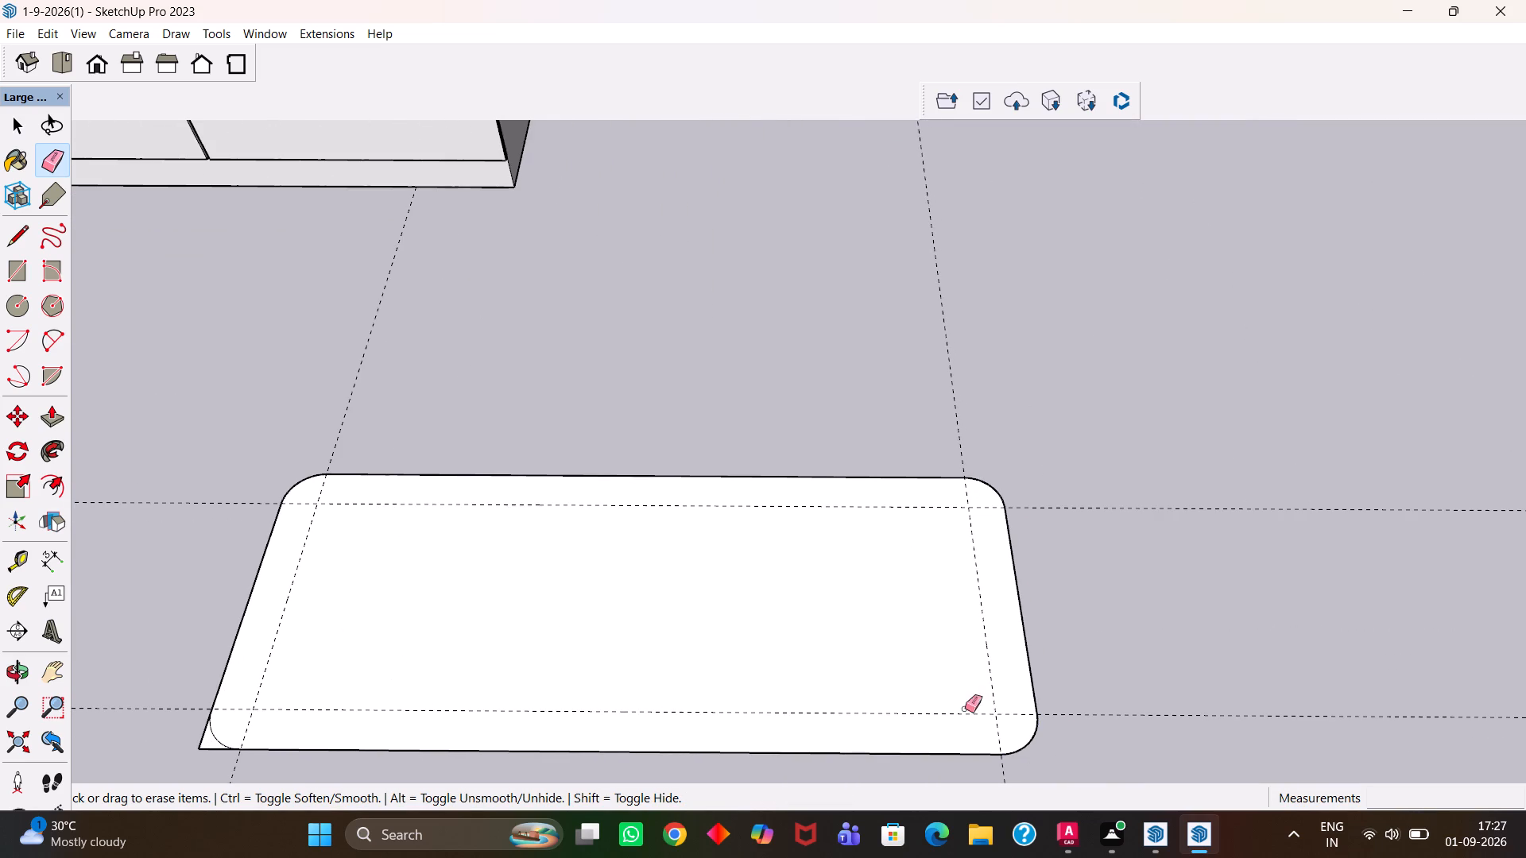
pyautogui.press('h')
pyautogui.scroll(-7, 922, 660)
pyautogui.moveTo(768, 652); pyautogui.dragTo(935, 628)
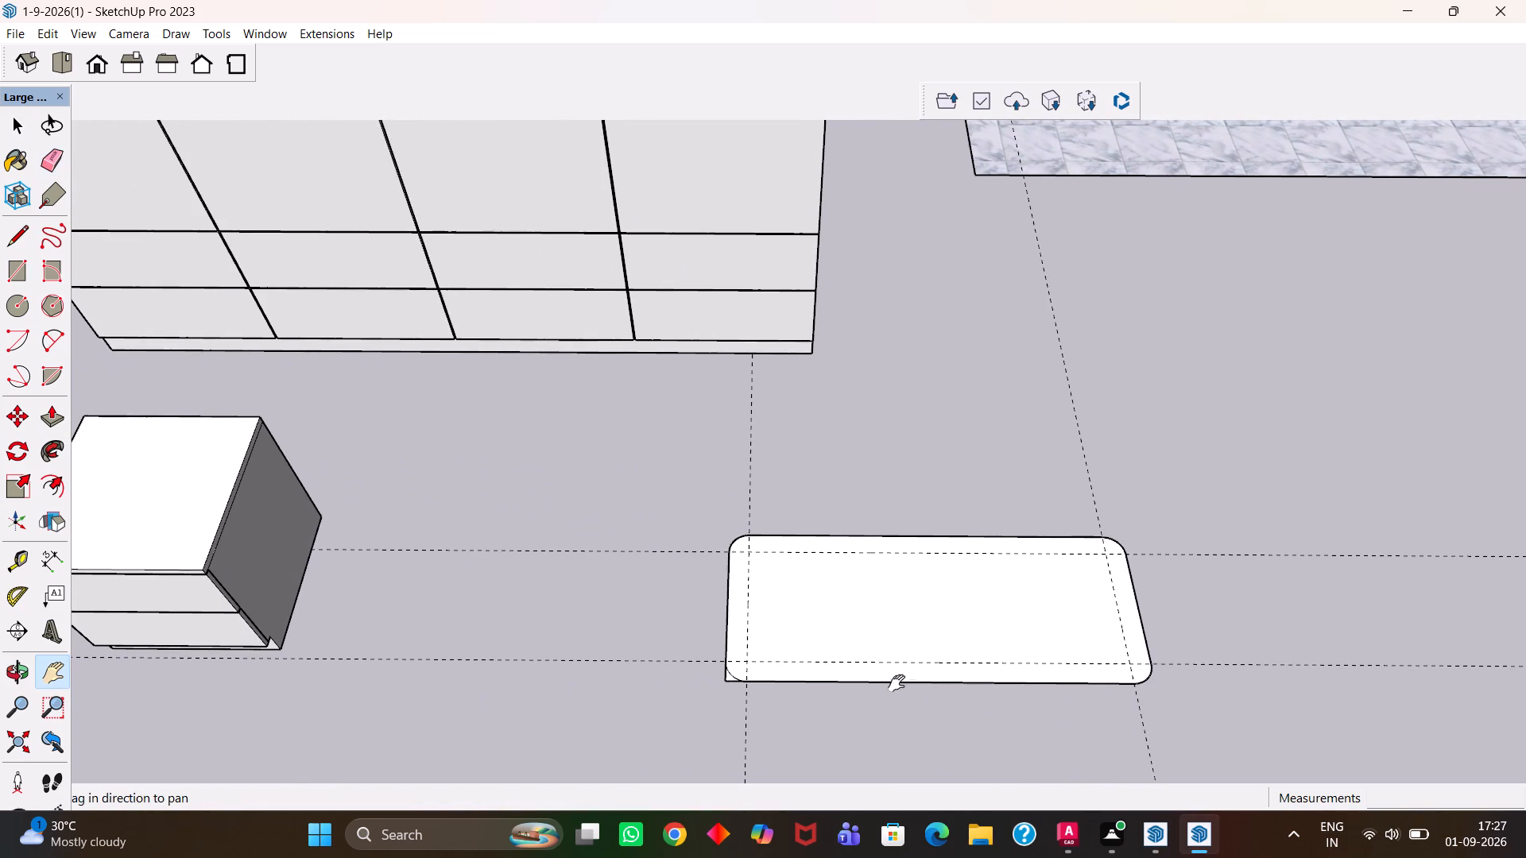
pyautogui.scroll(5, 785, 713)
pyautogui.scroll(3, 680, 666)
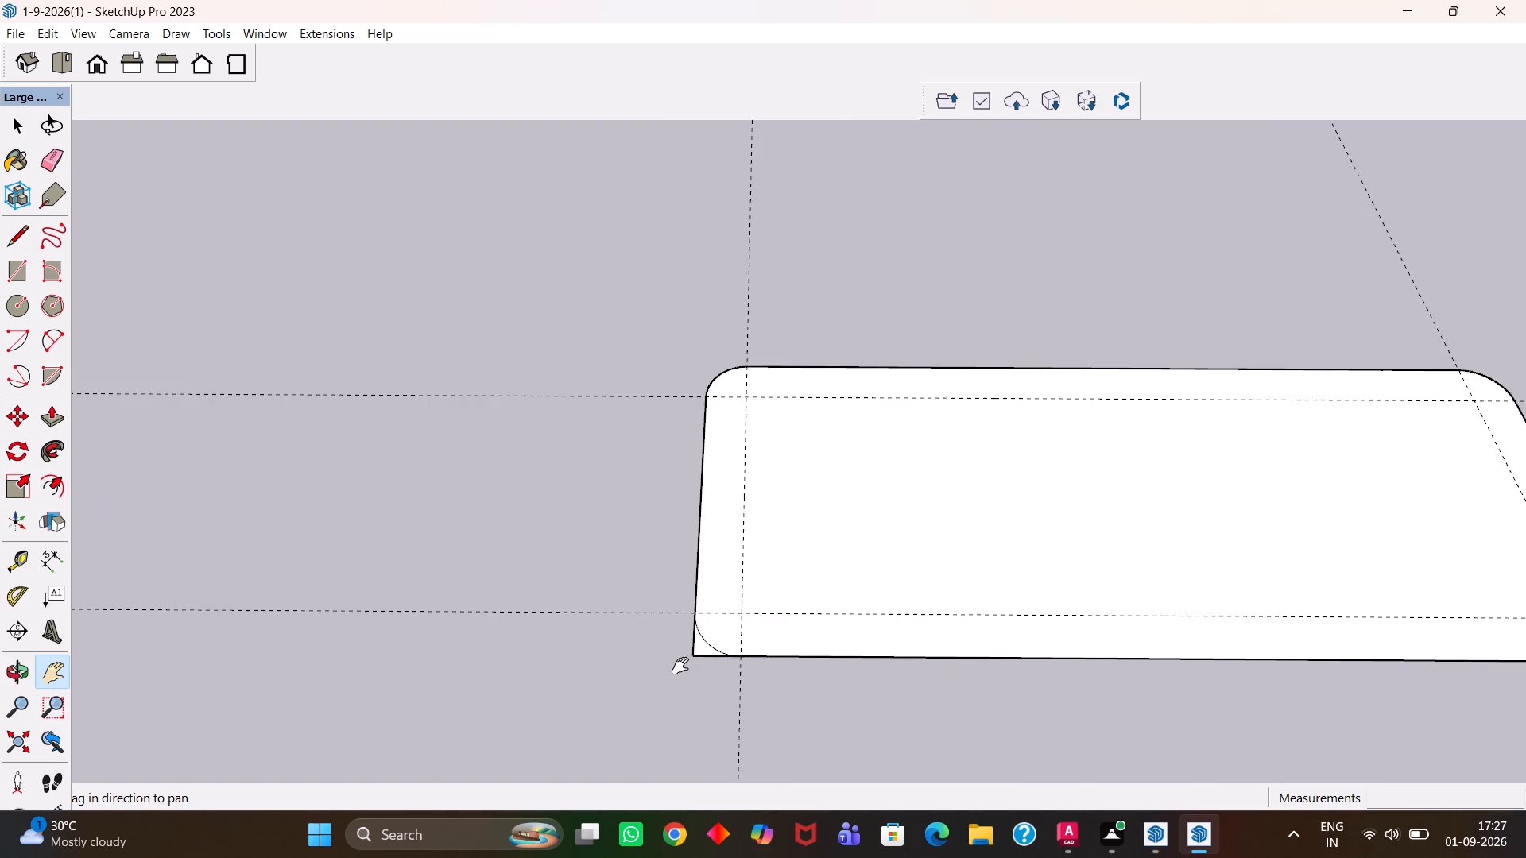
pyautogui.scroll(3, 680, 666)
pyautogui.press('e')
pyautogui.moveTo(691, 627); pyautogui.dragTo(717, 667)
# Erase the four construction guides crossing the rounded rectangle.
pyautogui.moveTo(795, 598); pyautogui.dragTo(782, 604)
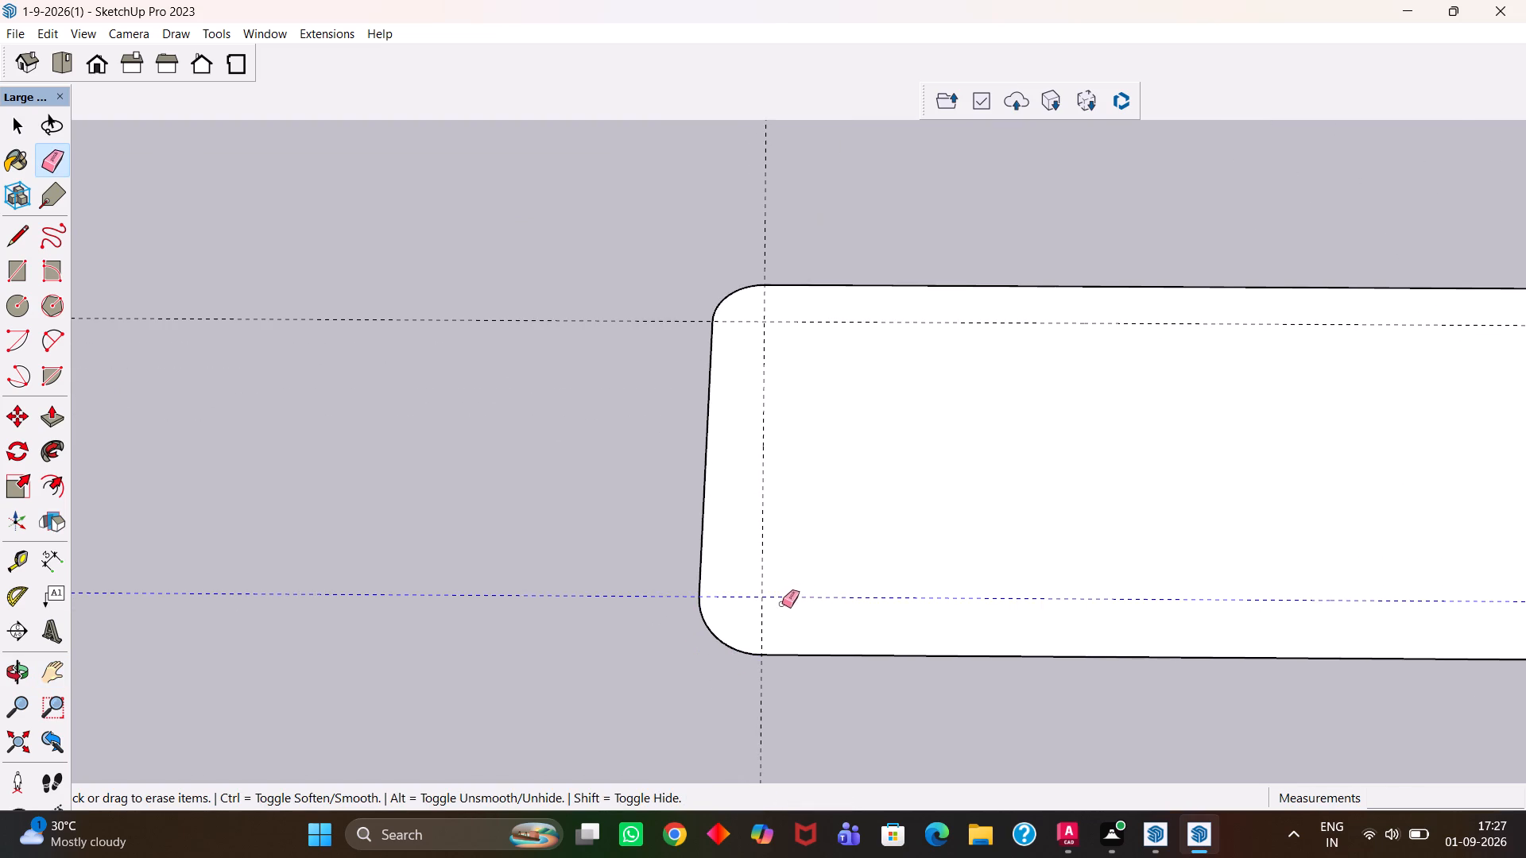
pyautogui.moveTo(782, 604); pyautogui.dragTo(766, 605)
pyautogui.scroll(-4, 757, 573)
pyautogui.moveTo(766, 531); pyautogui.dragTo(758, 528)
pyautogui.moveTo(785, 391); pyautogui.dragTo(814, 456)
pyautogui.click(1478, 488)
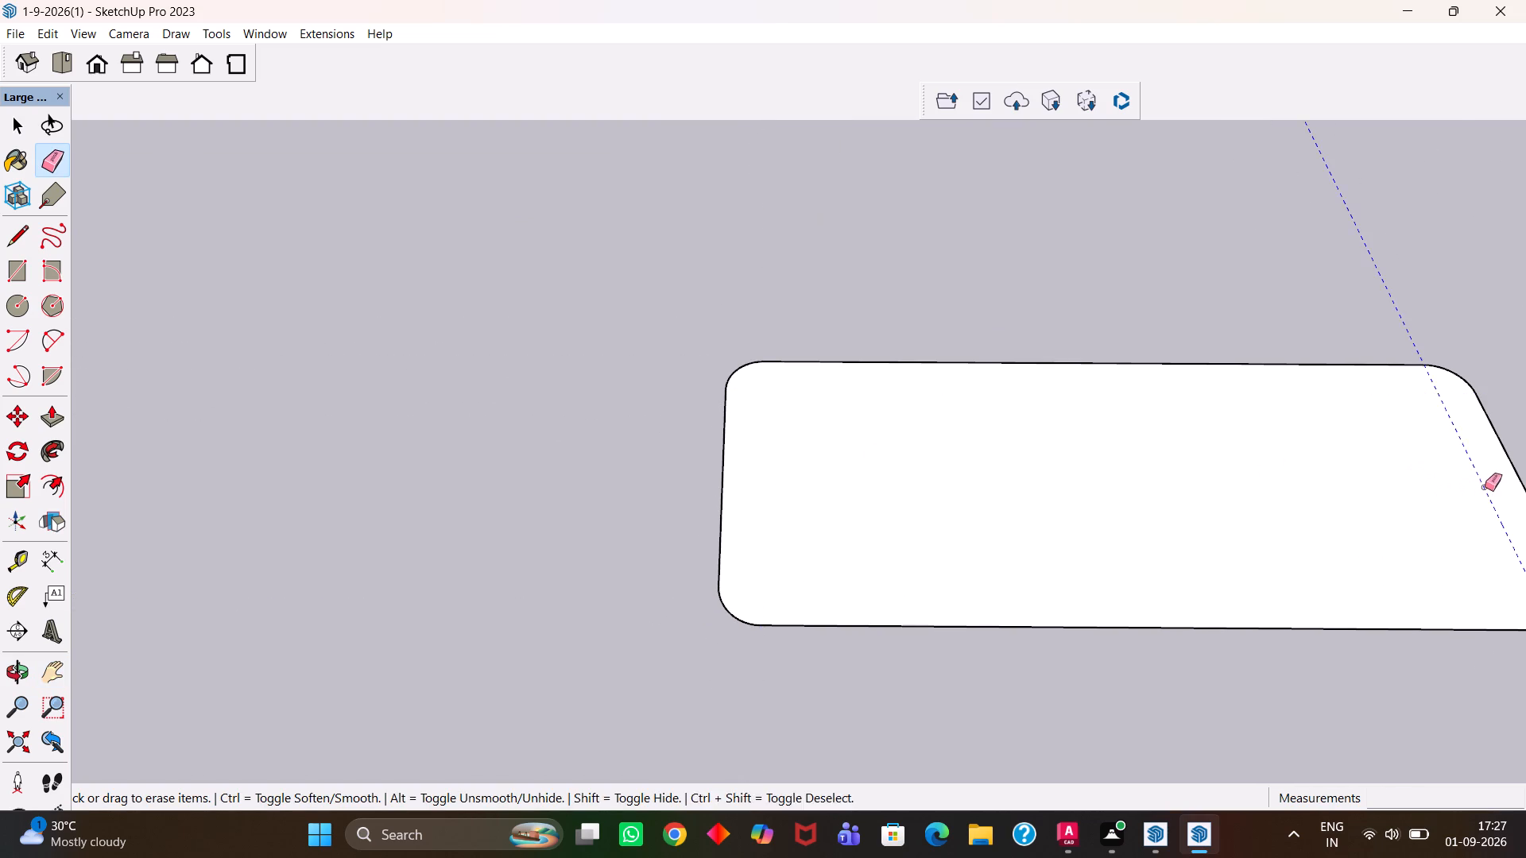
# Extrude the rounded rectangle upward to a thickness of 1".
pyautogui.scroll(-5, 1183, 508)
pyautogui.press('h')
pyautogui.moveTo(1175, 508); pyautogui.dragTo(984, 535)
pyautogui.press('space')
pyautogui.click(985, 537)
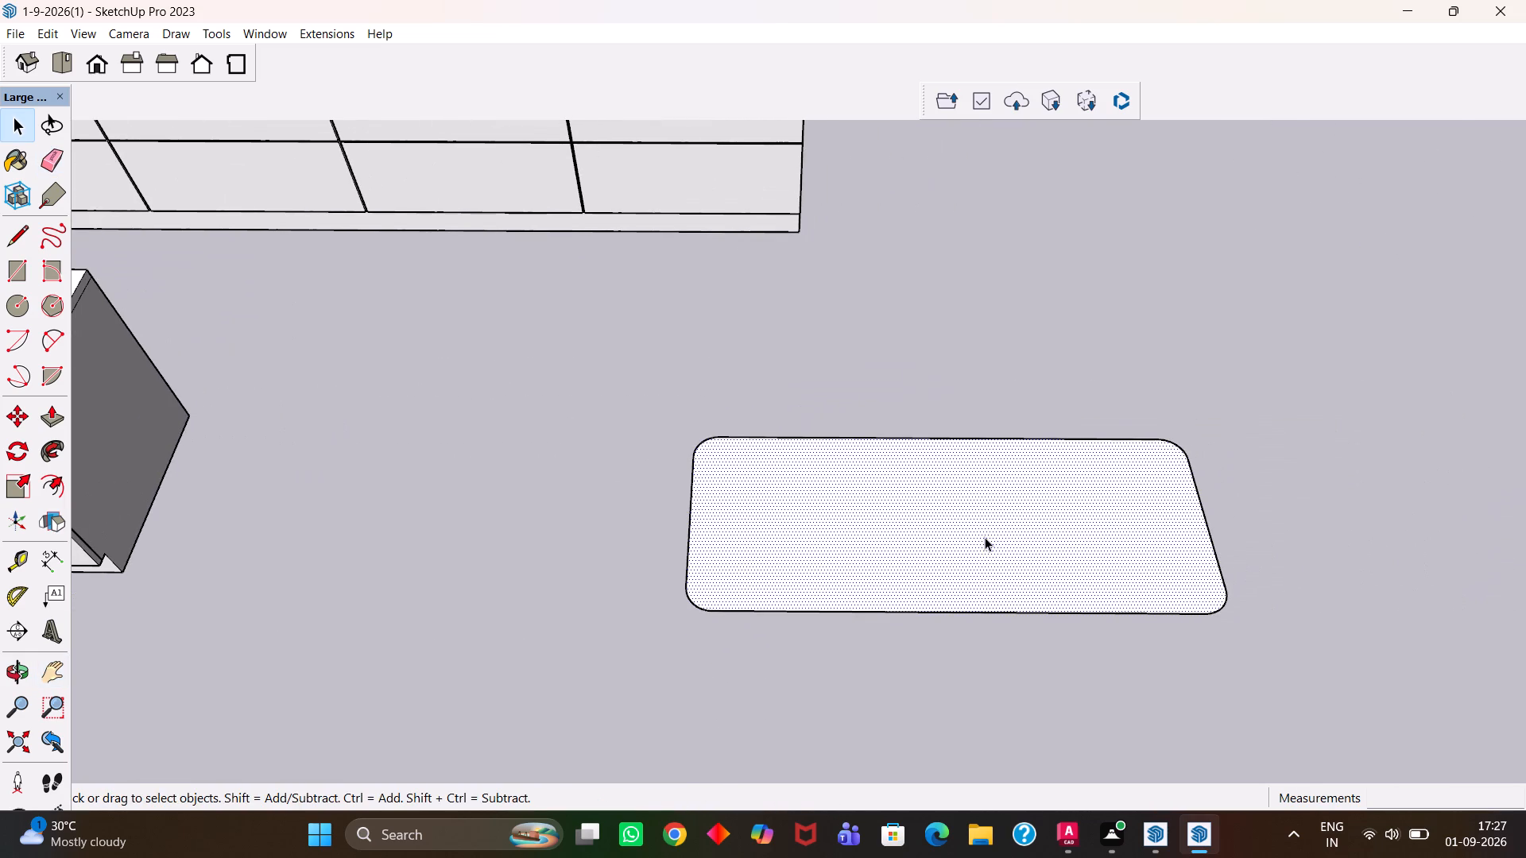
pyautogui.press('p')
pyautogui.click(983, 543)
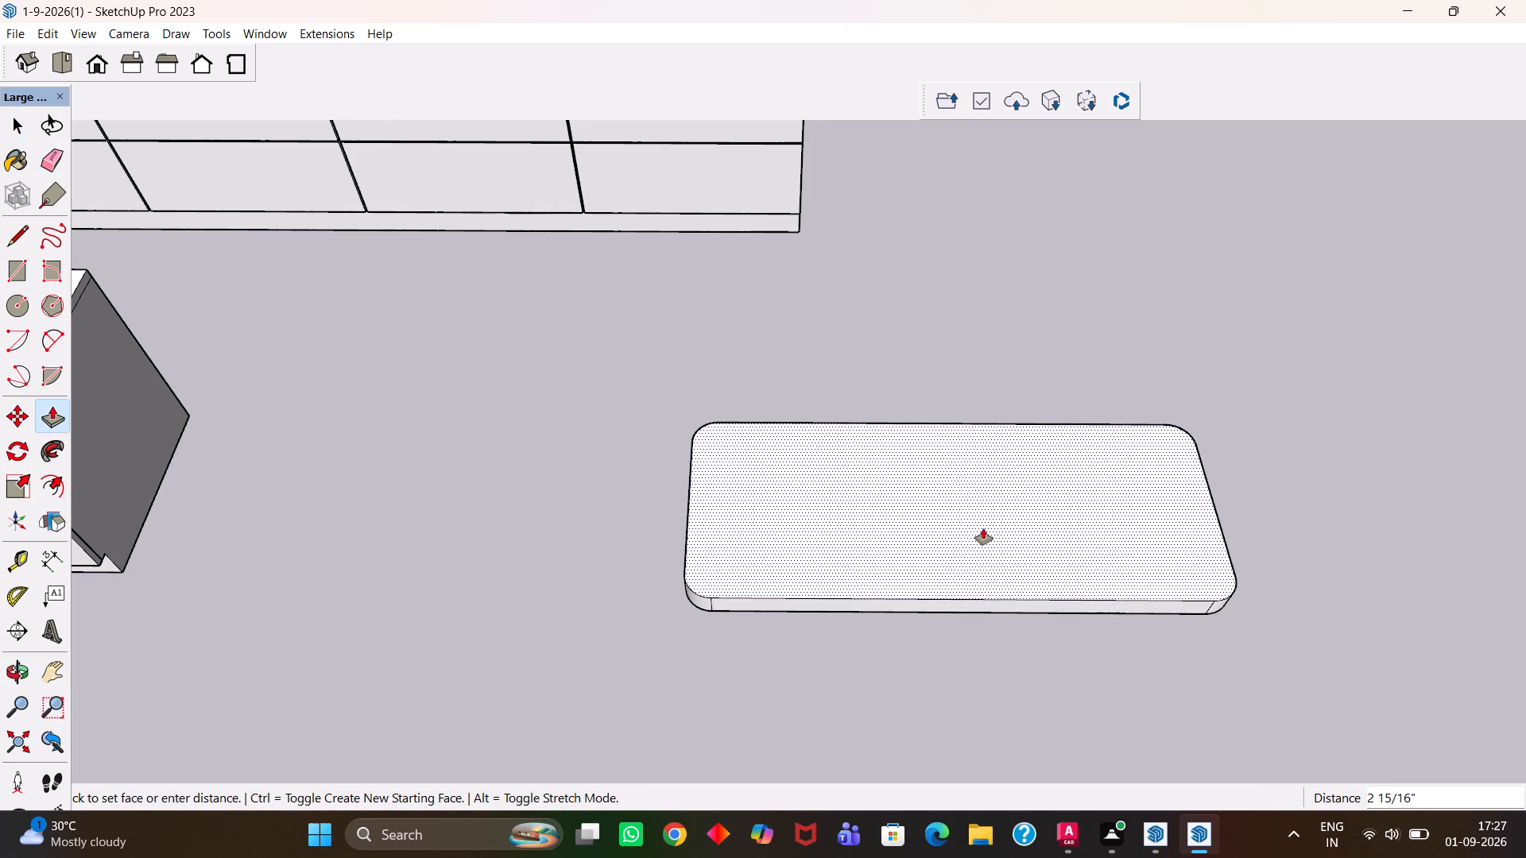
pyautogui.write('1"')
pyautogui.press('Return')
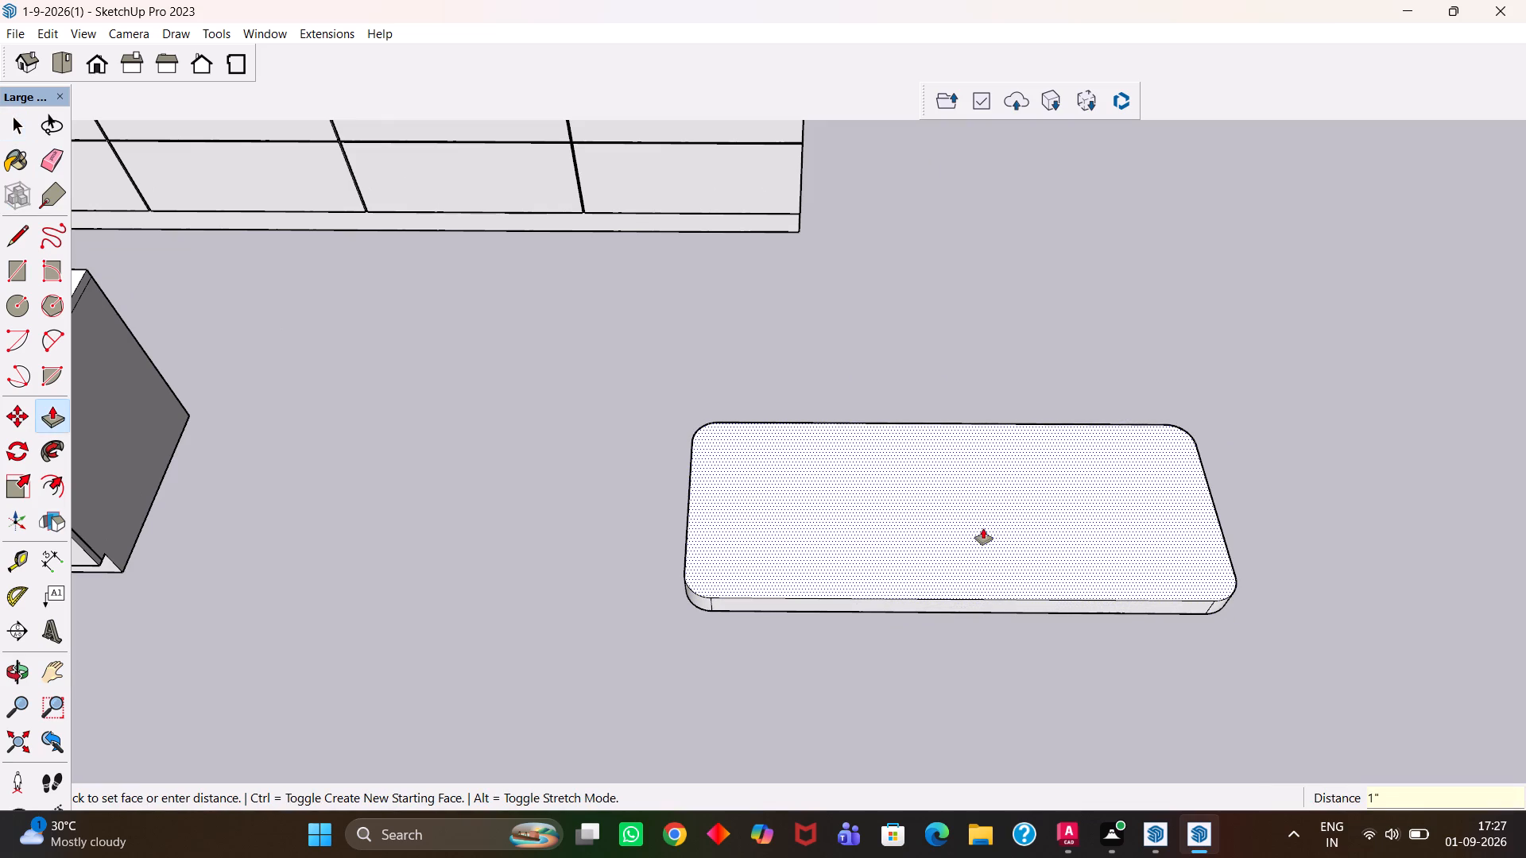
# Make a group from all the faces and edges of the rounded panel.
pyautogui.press('h')
pyautogui.scroll(4, 970, 528)
pyautogui.press('space')
pyautogui.scroll(-4, 963, 532)
pyautogui.tripleClick(944, 545)
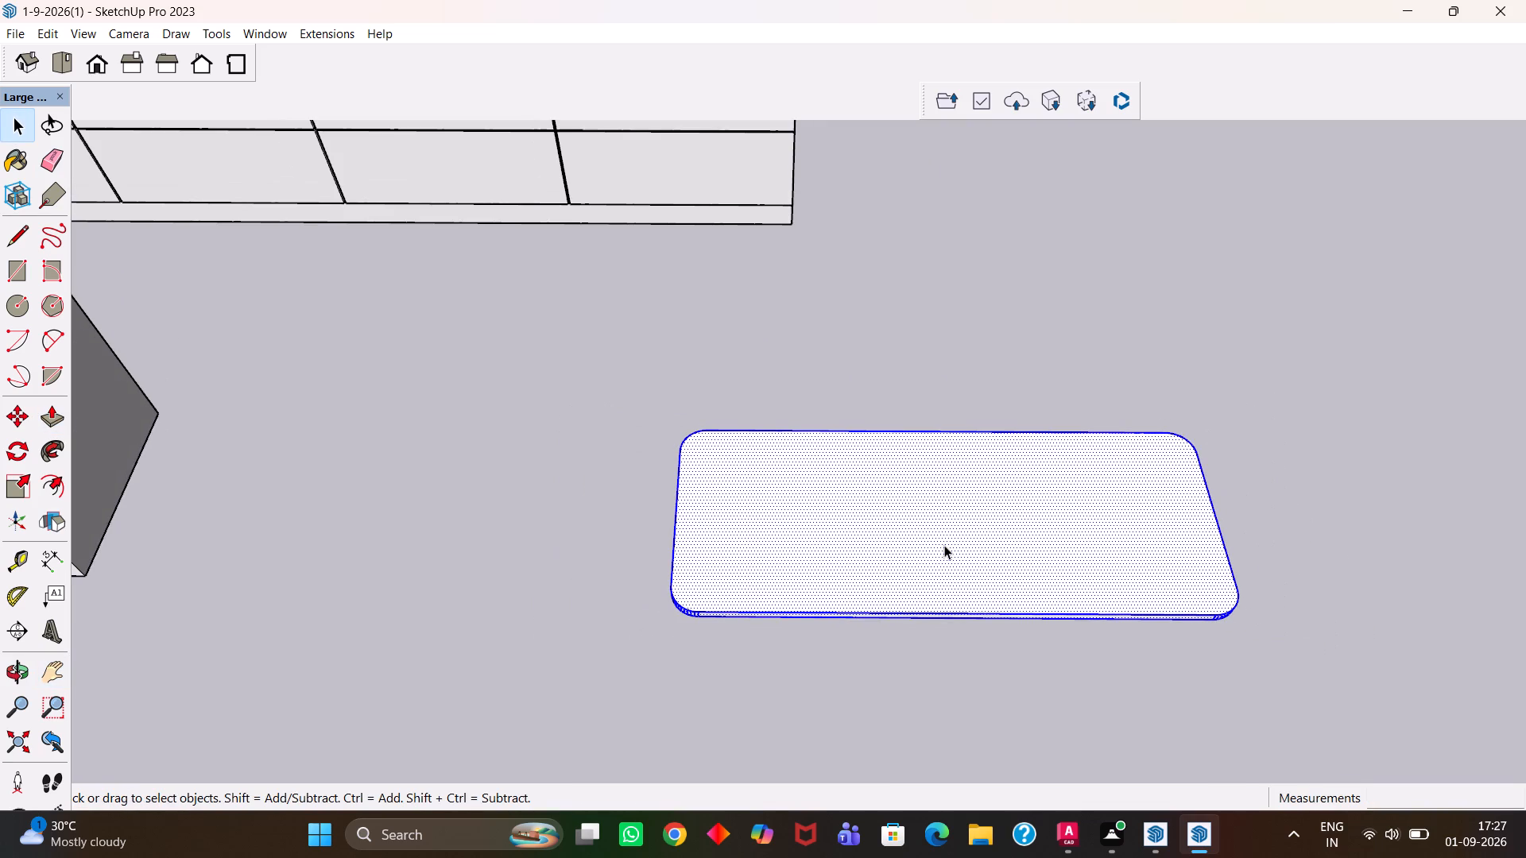
pyautogui.click(944, 545)
pyautogui.rightClick(943, 545)
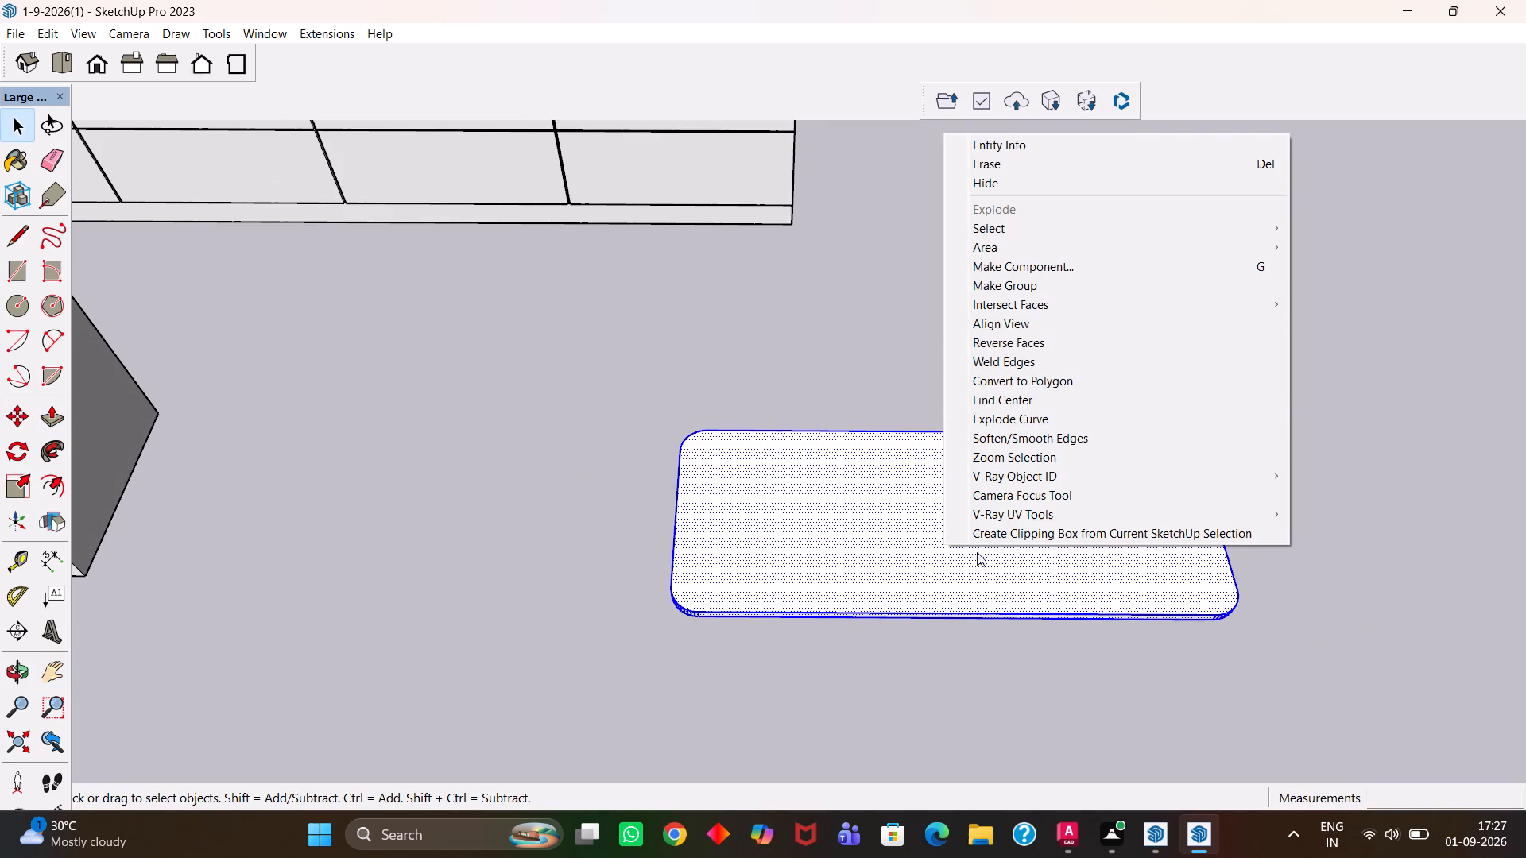
pyautogui.click(1031, 288)
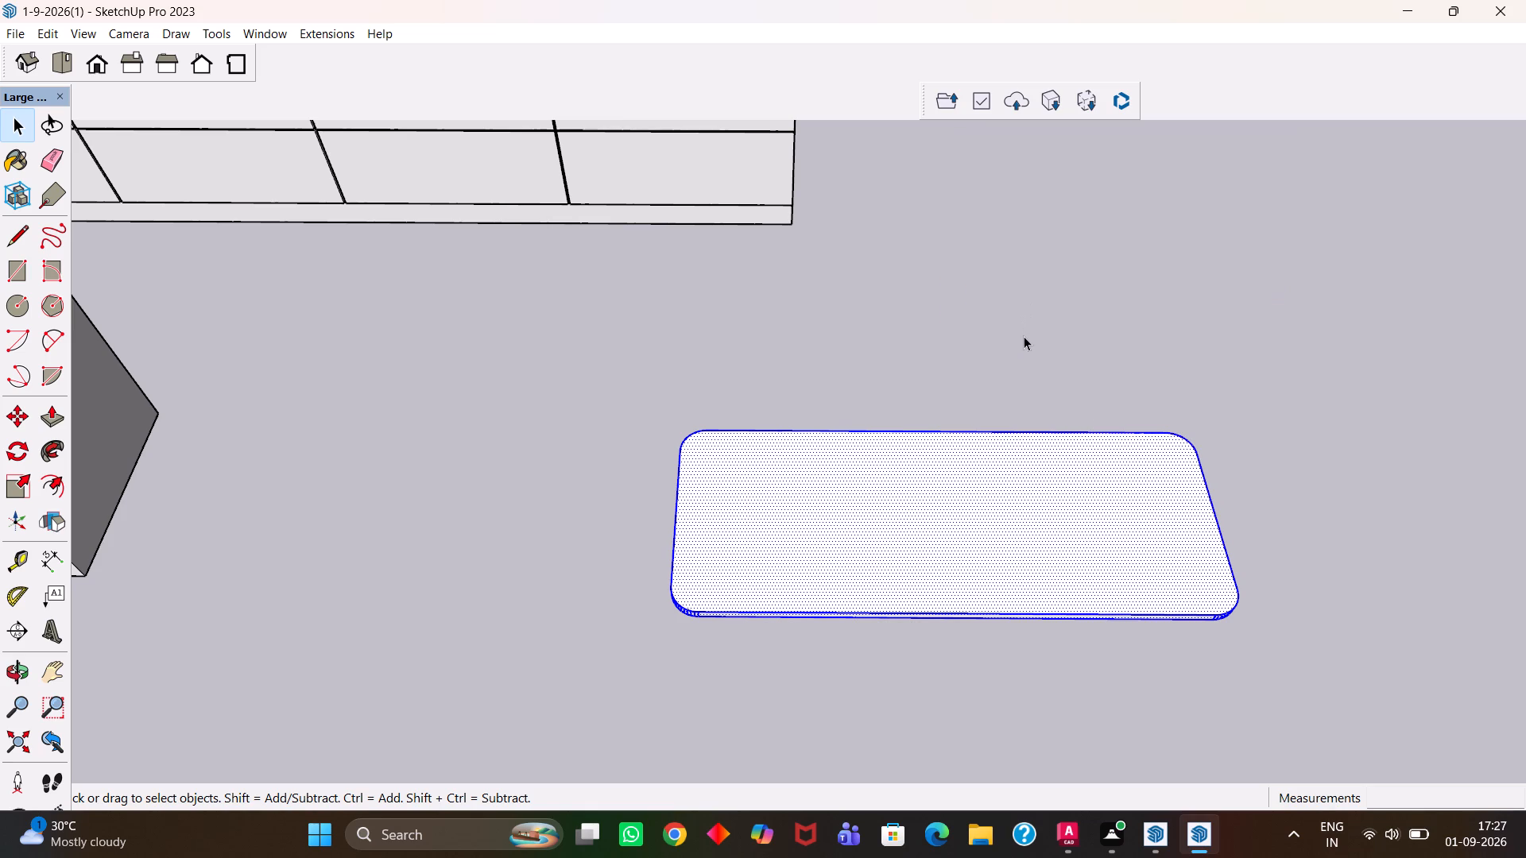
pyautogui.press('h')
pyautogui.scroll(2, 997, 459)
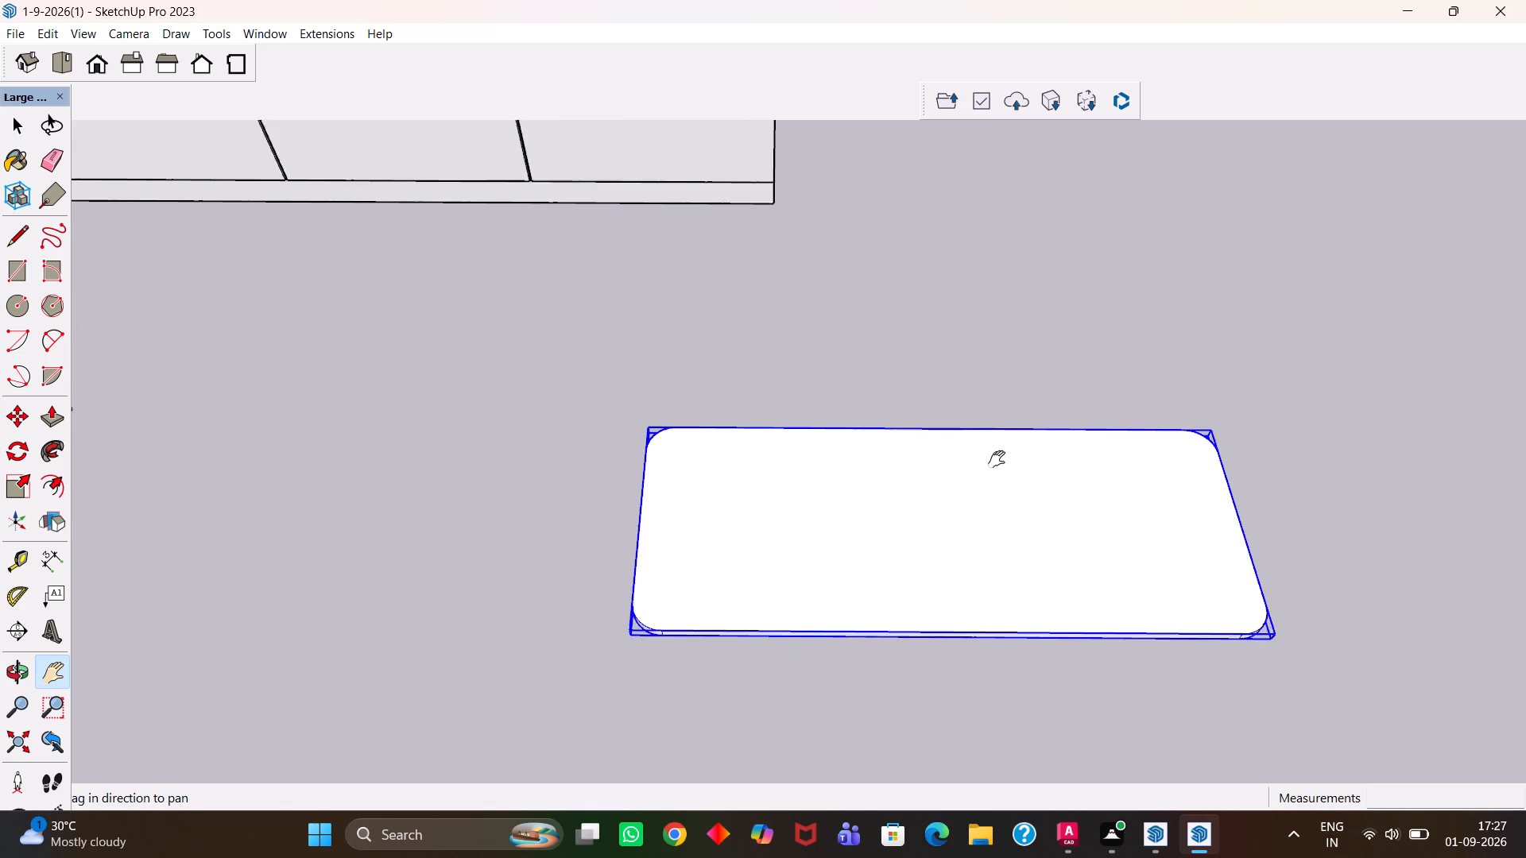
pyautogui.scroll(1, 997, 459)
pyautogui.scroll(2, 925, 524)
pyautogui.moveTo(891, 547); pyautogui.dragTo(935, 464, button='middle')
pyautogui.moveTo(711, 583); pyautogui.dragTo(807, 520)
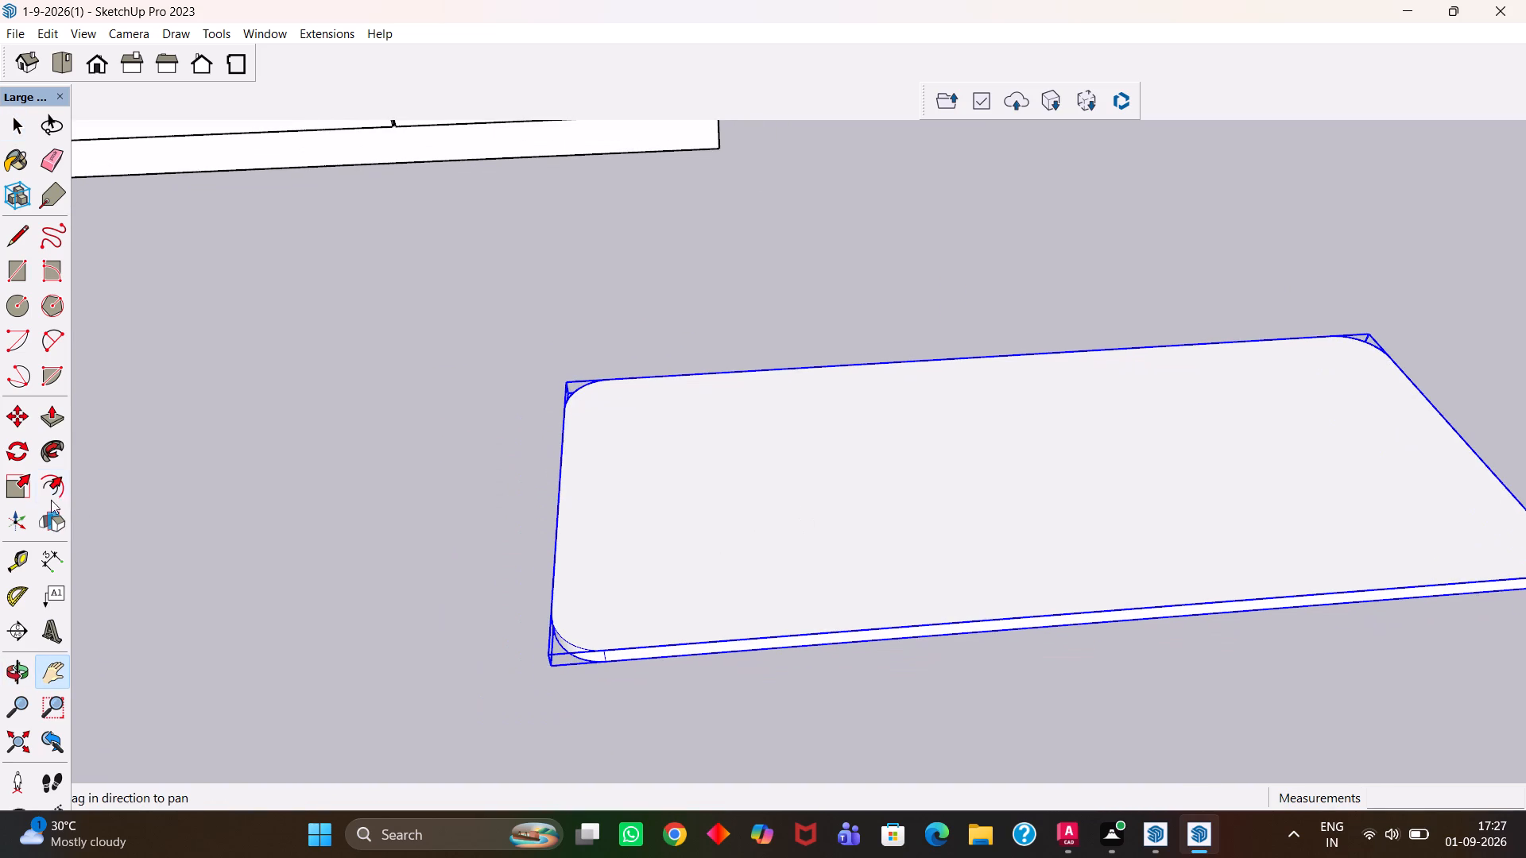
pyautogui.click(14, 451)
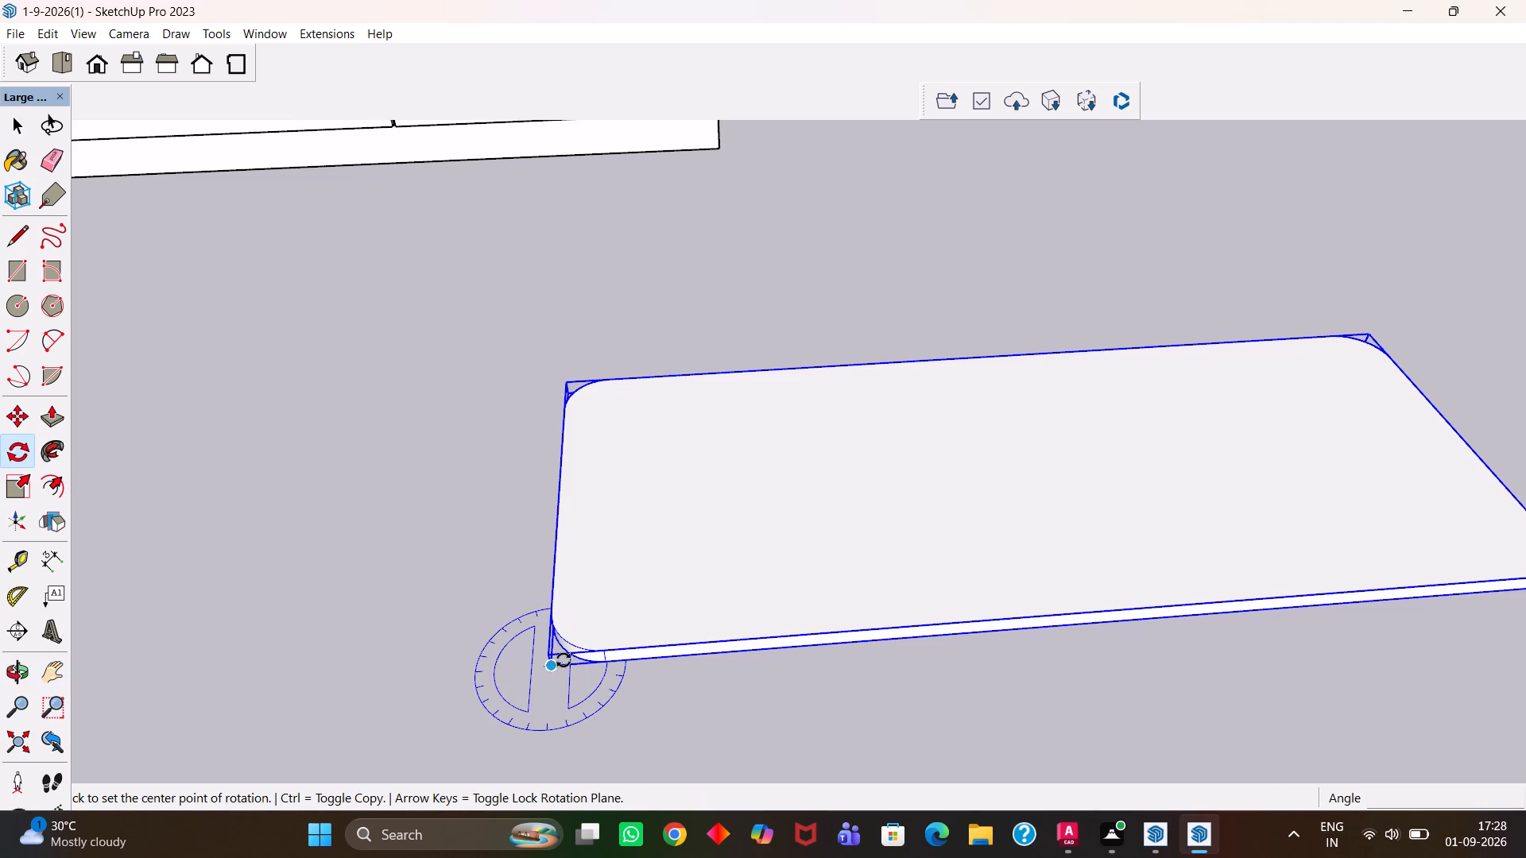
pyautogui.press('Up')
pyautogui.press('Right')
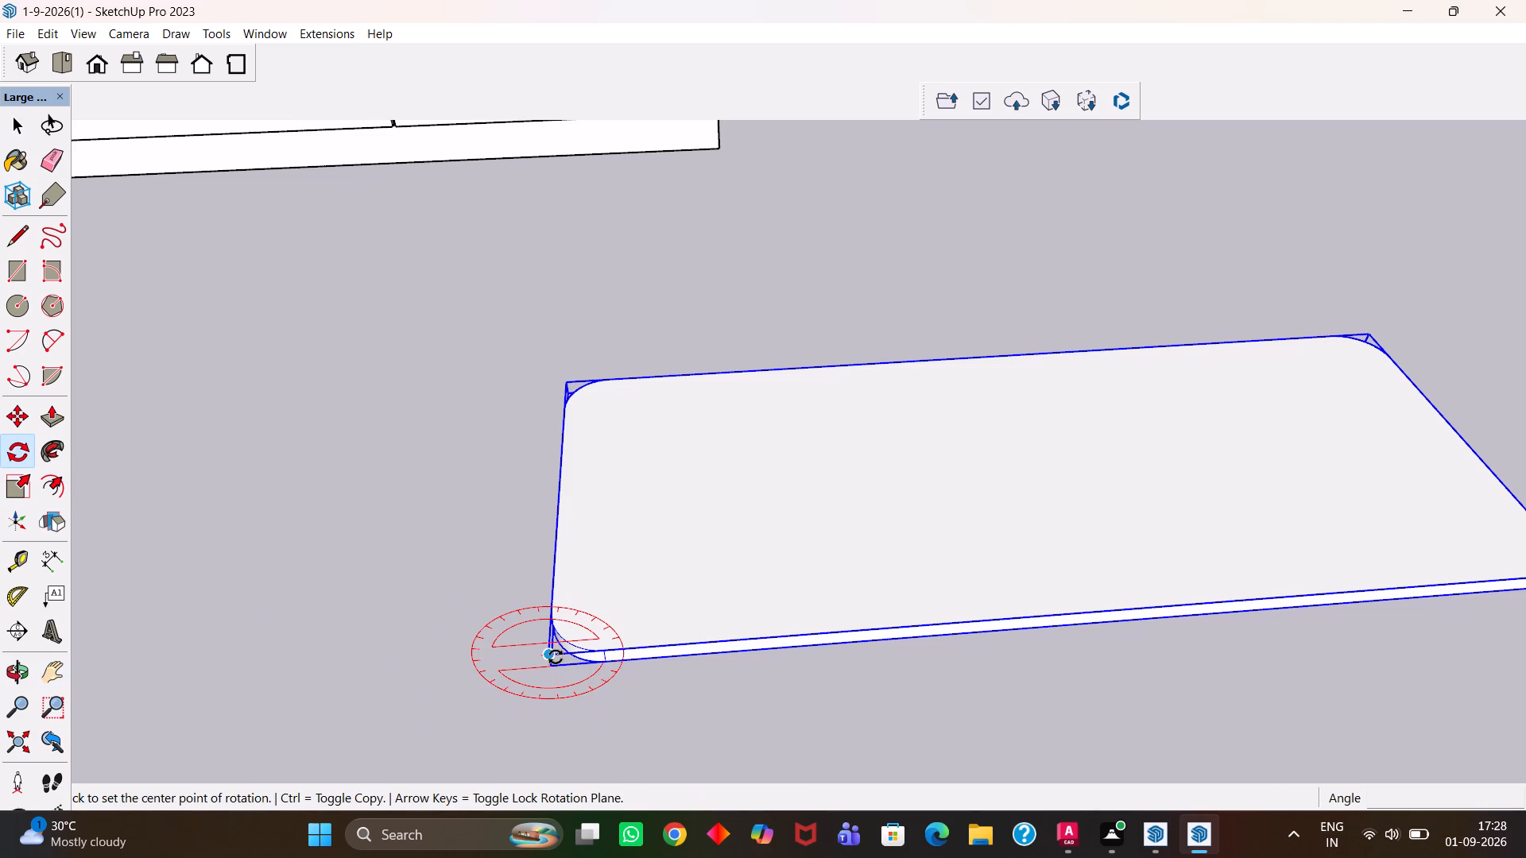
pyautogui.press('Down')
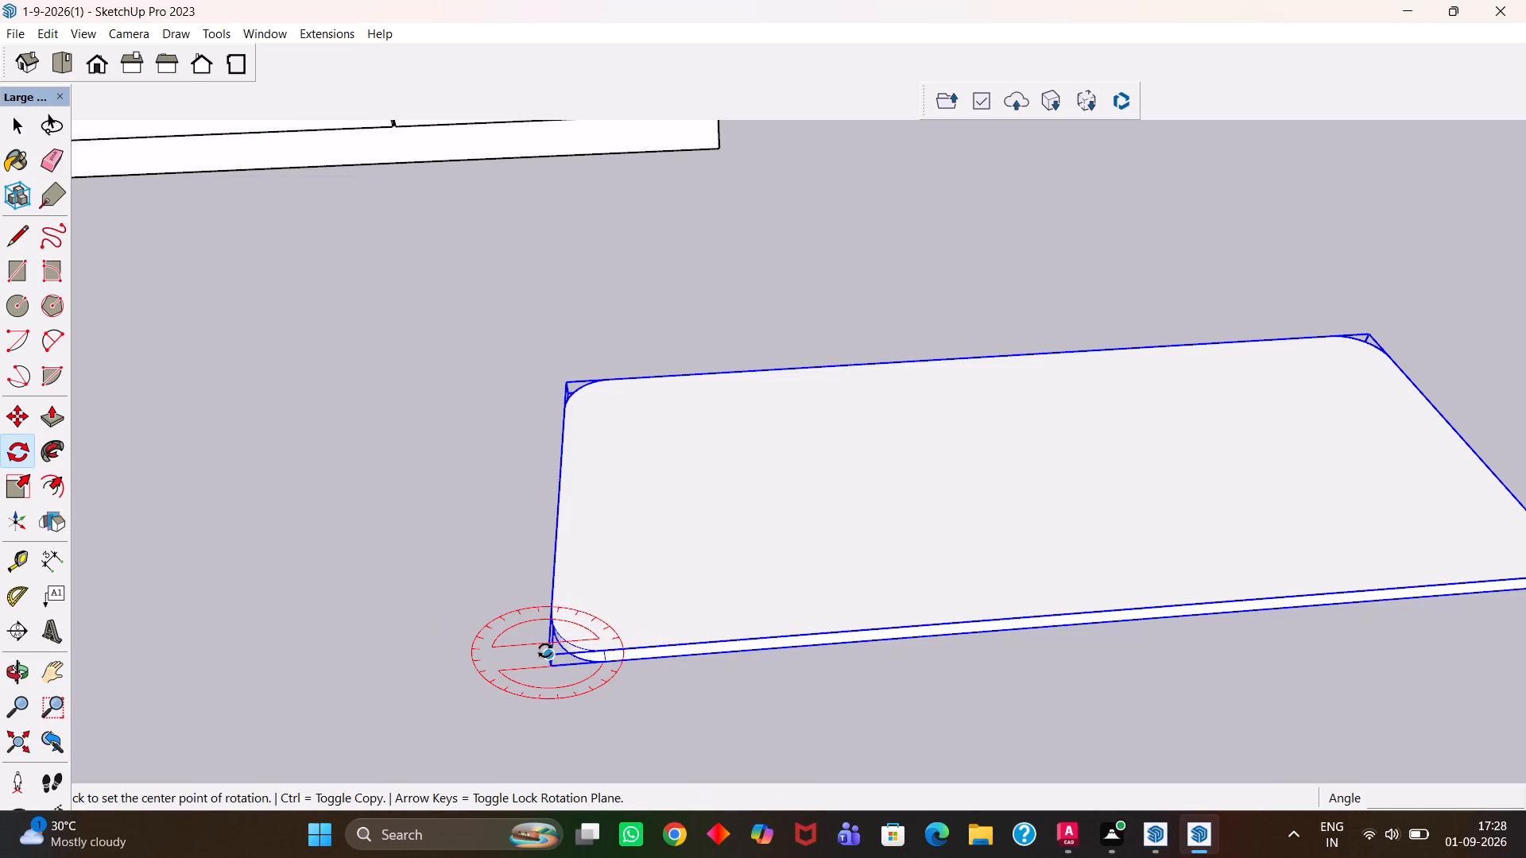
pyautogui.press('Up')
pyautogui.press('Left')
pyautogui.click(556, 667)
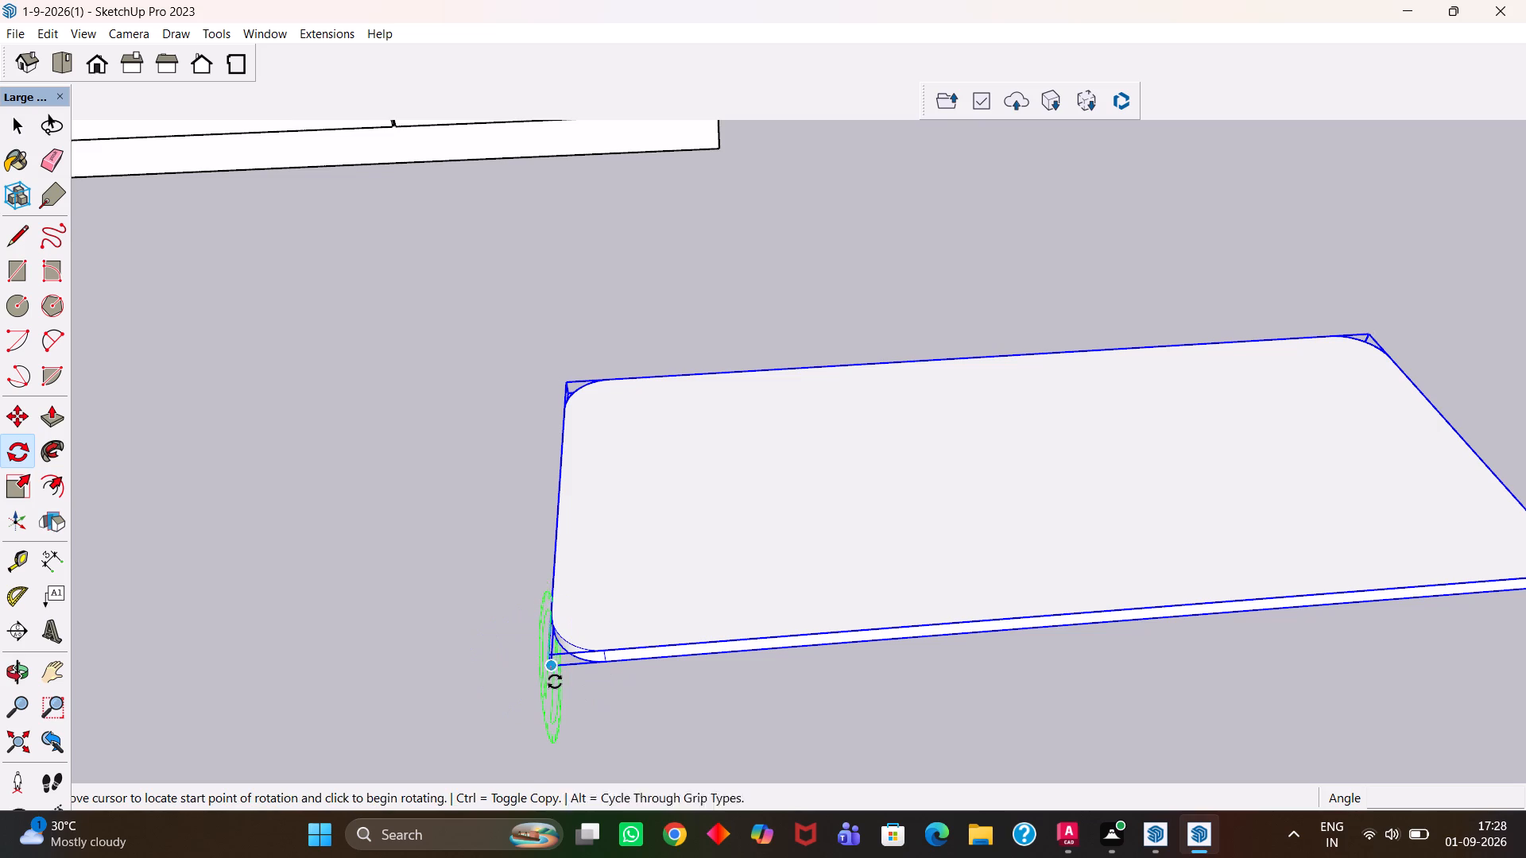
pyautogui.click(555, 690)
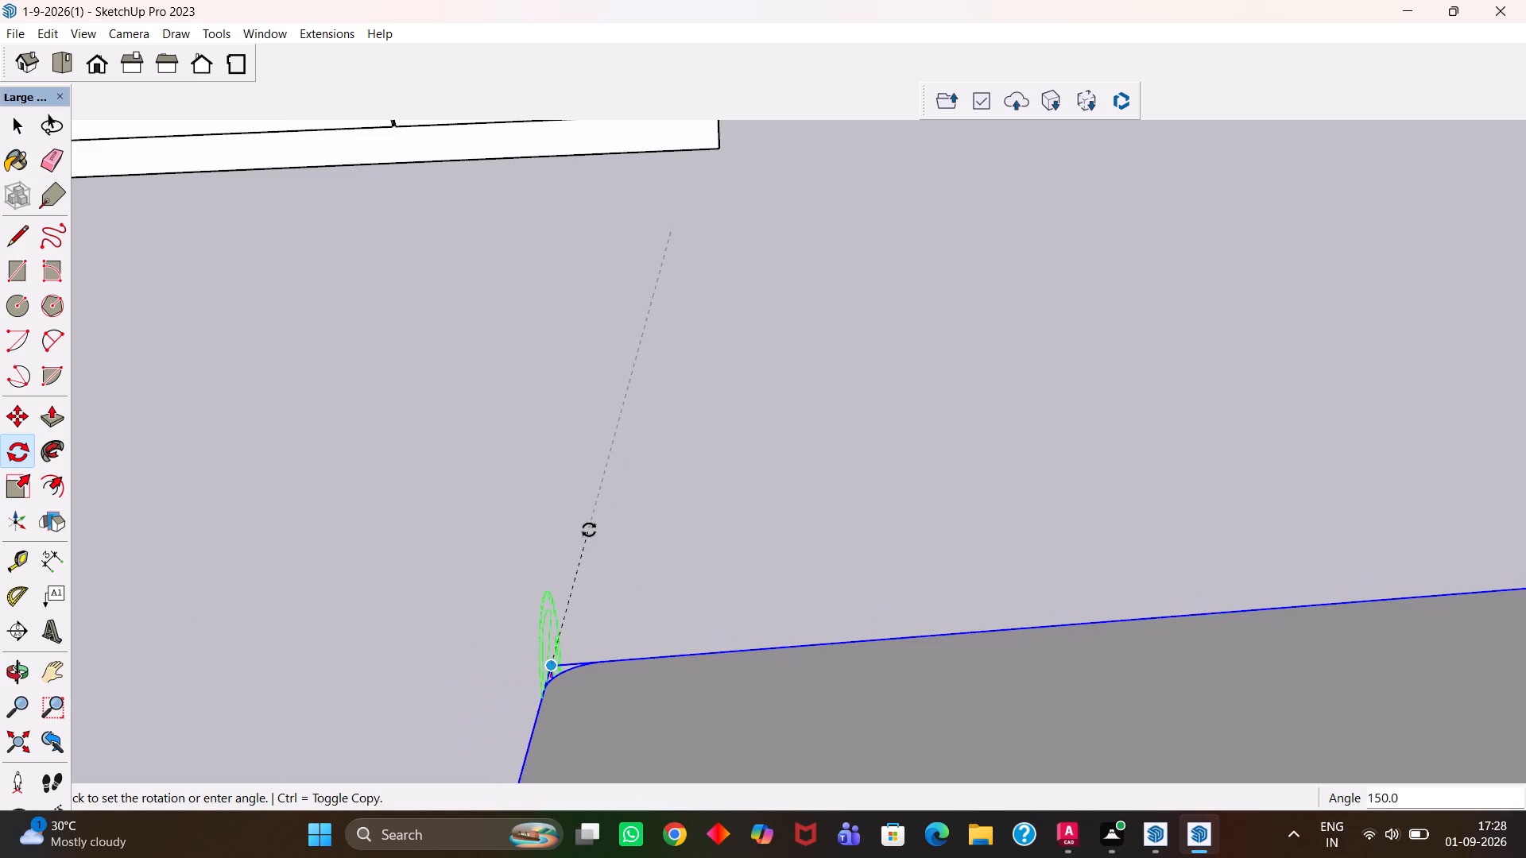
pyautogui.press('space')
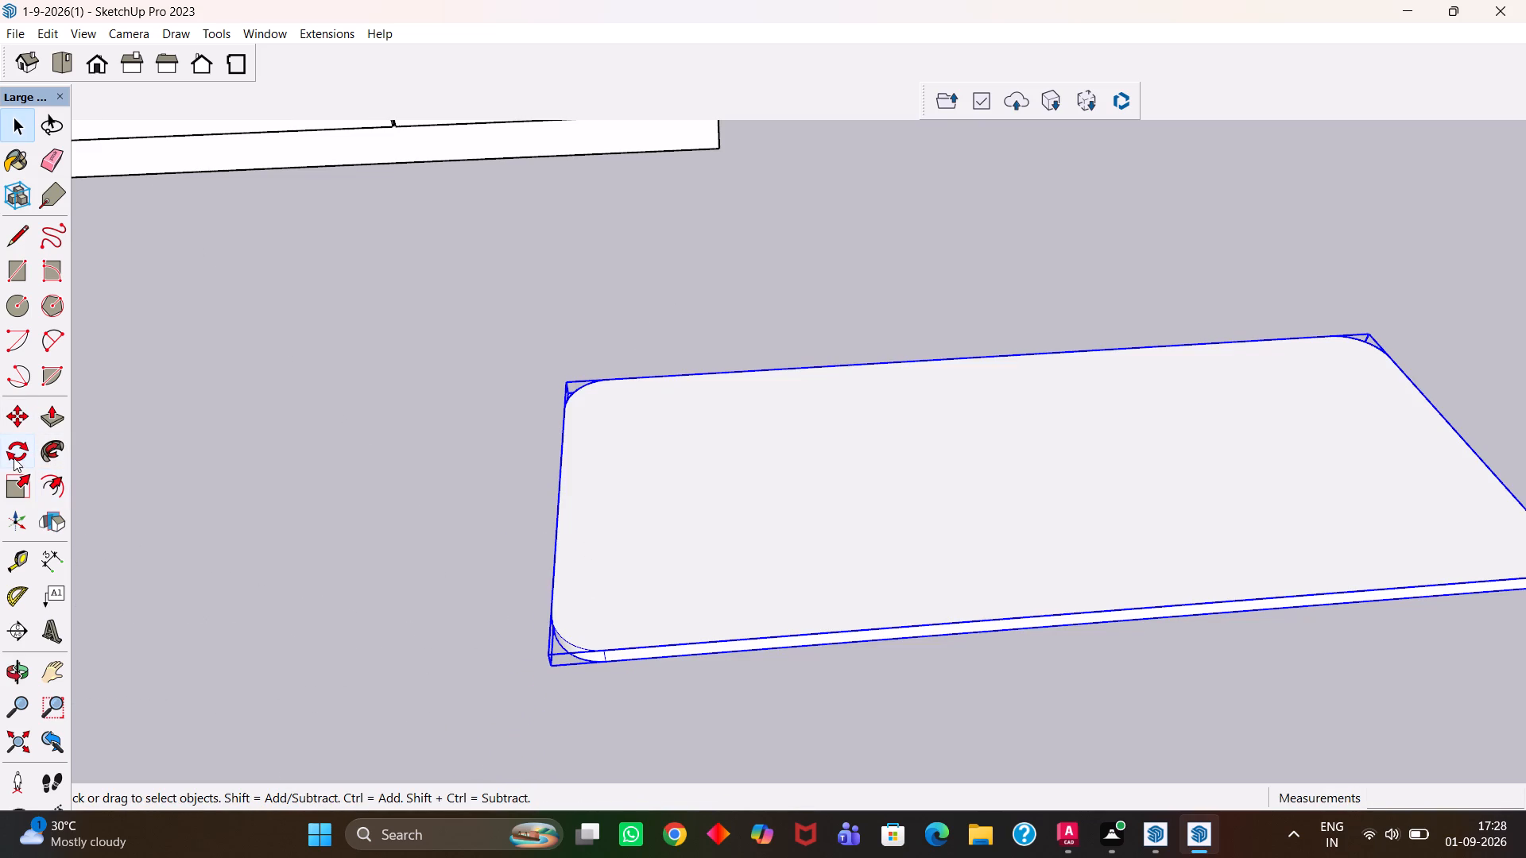
# Rotate the panel group 90° in the horizontal plane about its near corner.
pyautogui.click(14, 458)
pyautogui.click(553, 662)
pyautogui.click(552, 716)
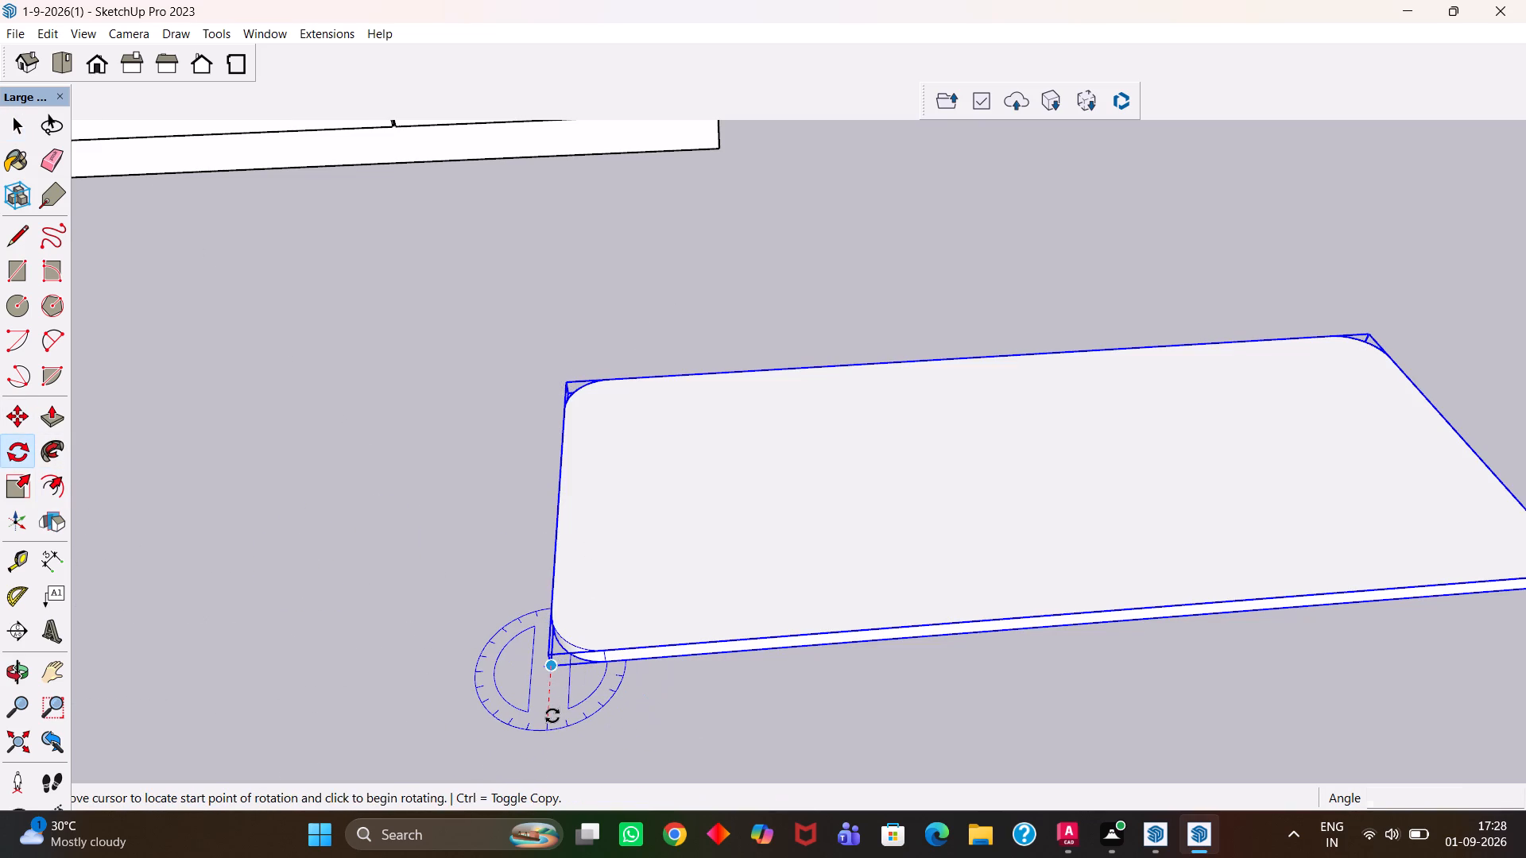
pyautogui.click(645, 653)
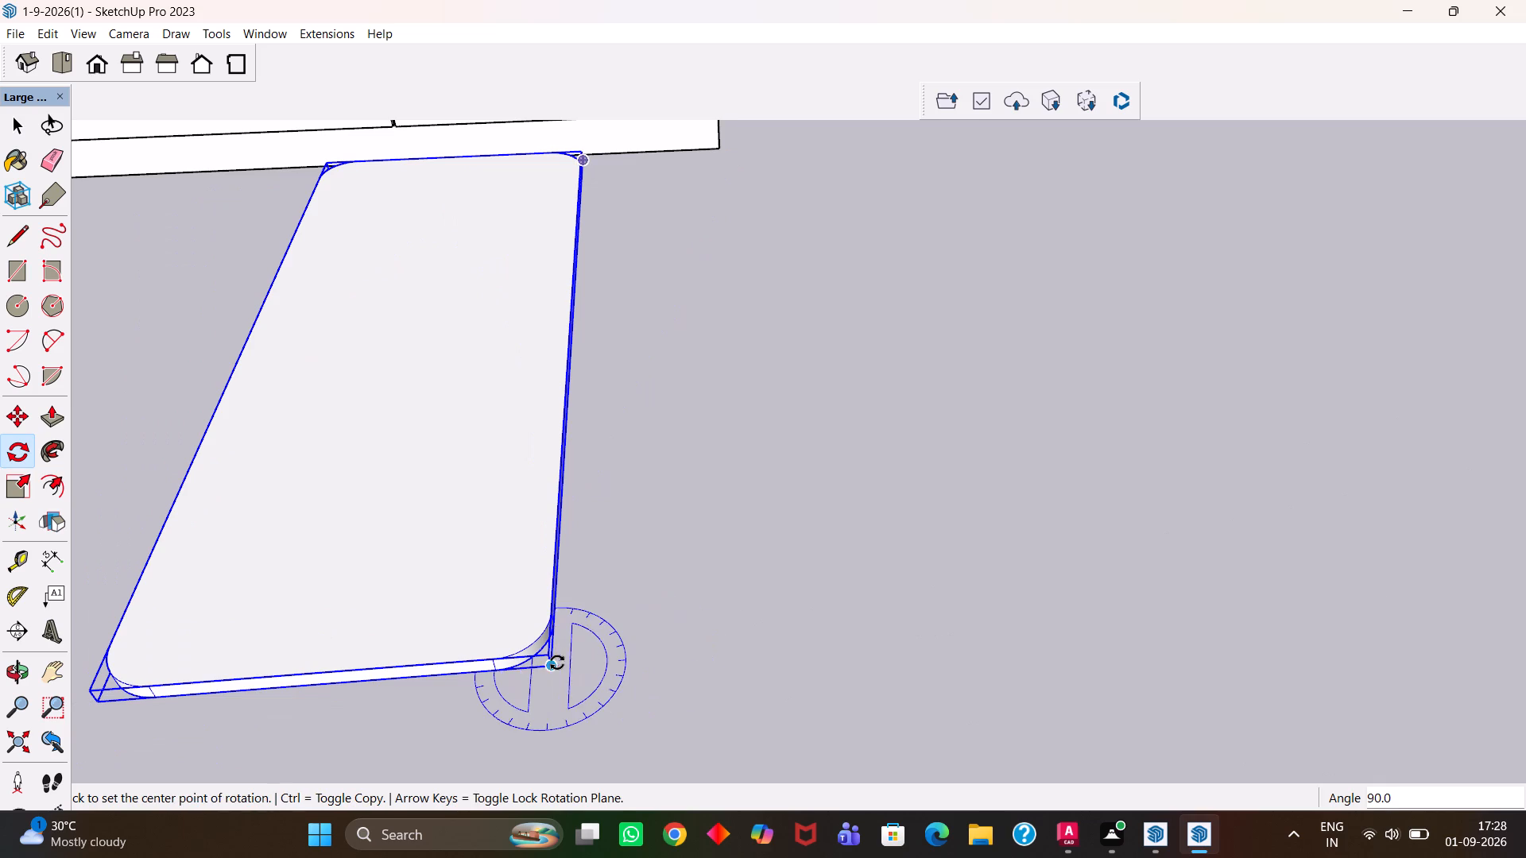
# Rotate the panel group 90° about the green axis at its corner, standing it upright on its 2' end.
pyautogui.moveTo(558, 660); pyautogui.dragTo(325, 660, button='middle')
pyautogui.scroll(1, 558, 660)
pyautogui.press('Up')
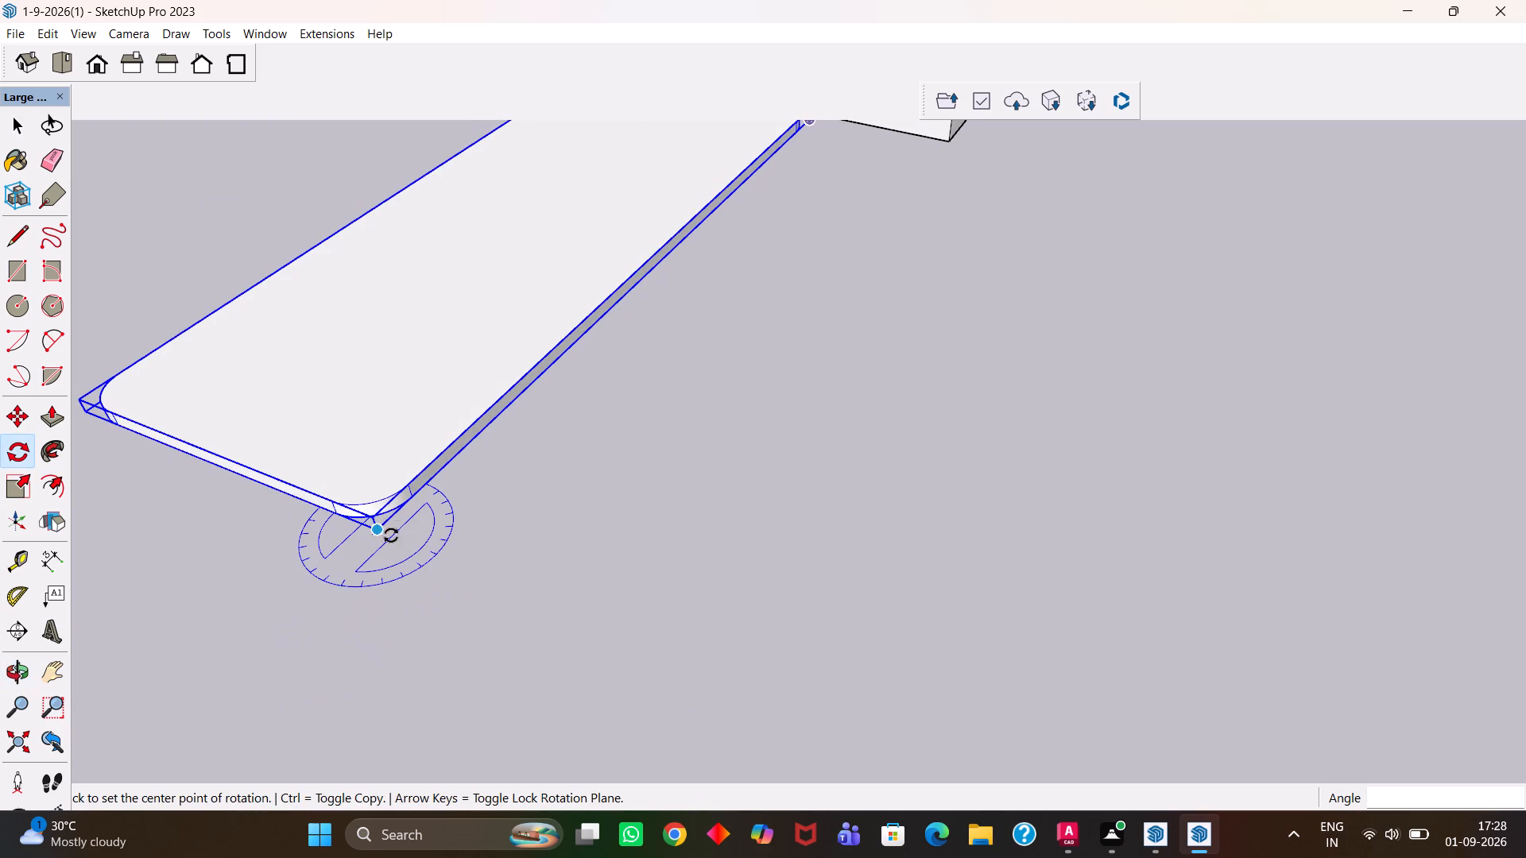
pyautogui.press('Down')
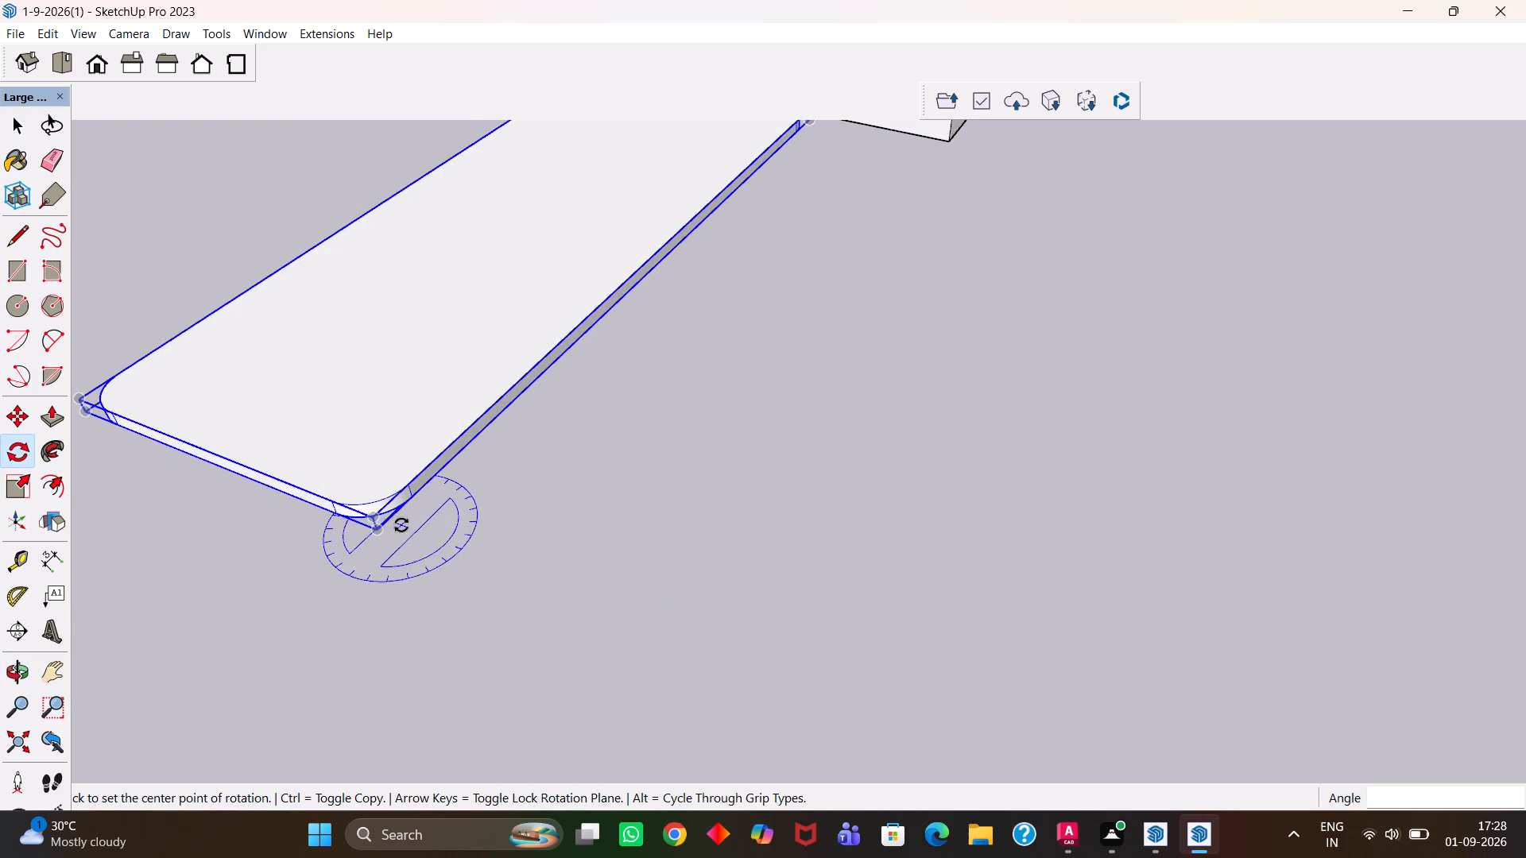
pyautogui.press('Right')
pyautogui.press('Left')
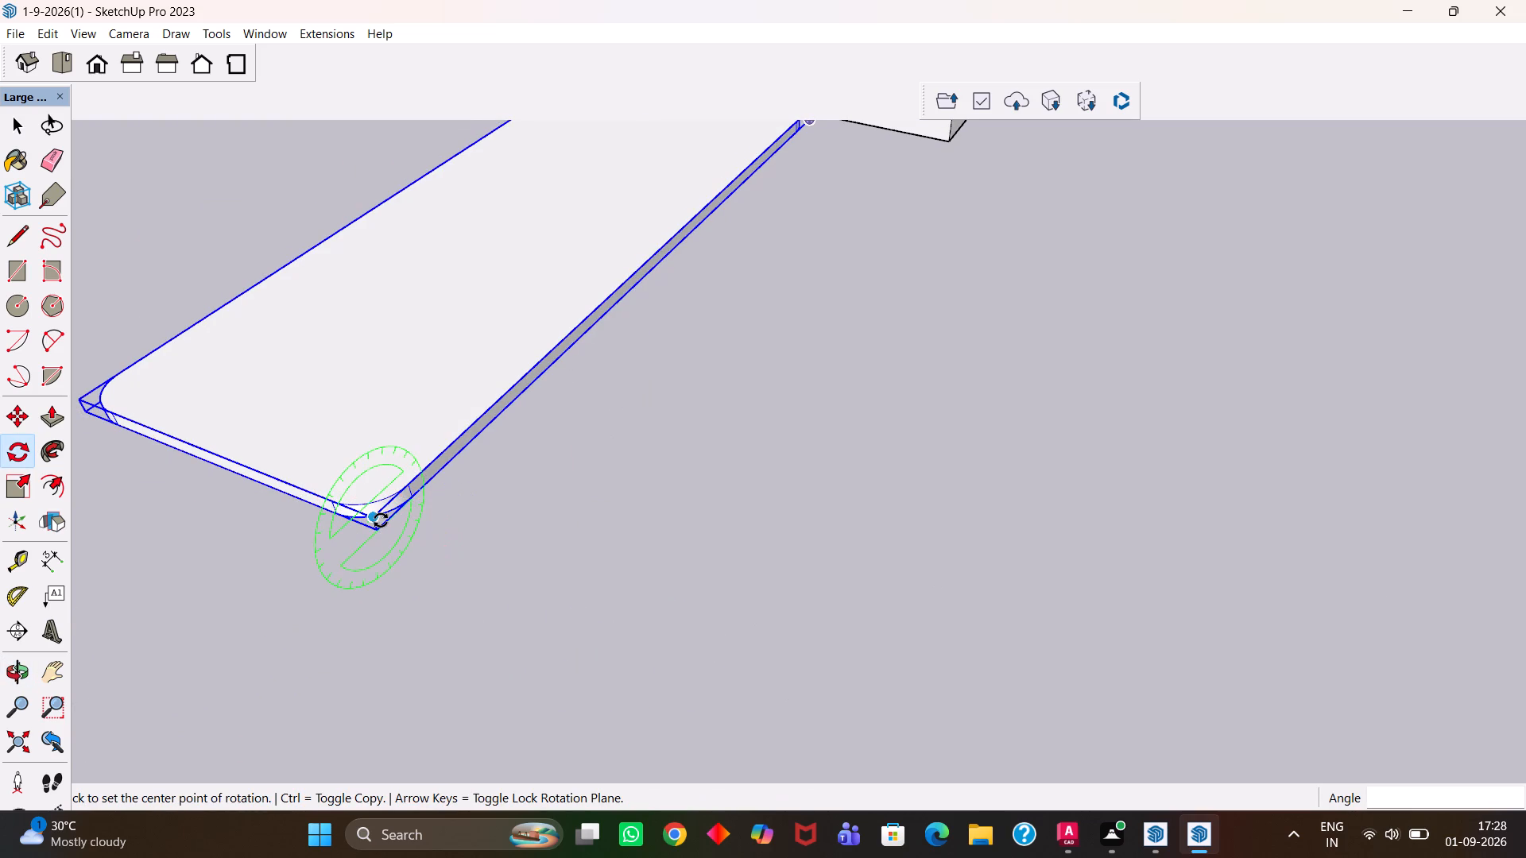
pyautogui.click(381, 520)
pyautogui.click(466, 474)
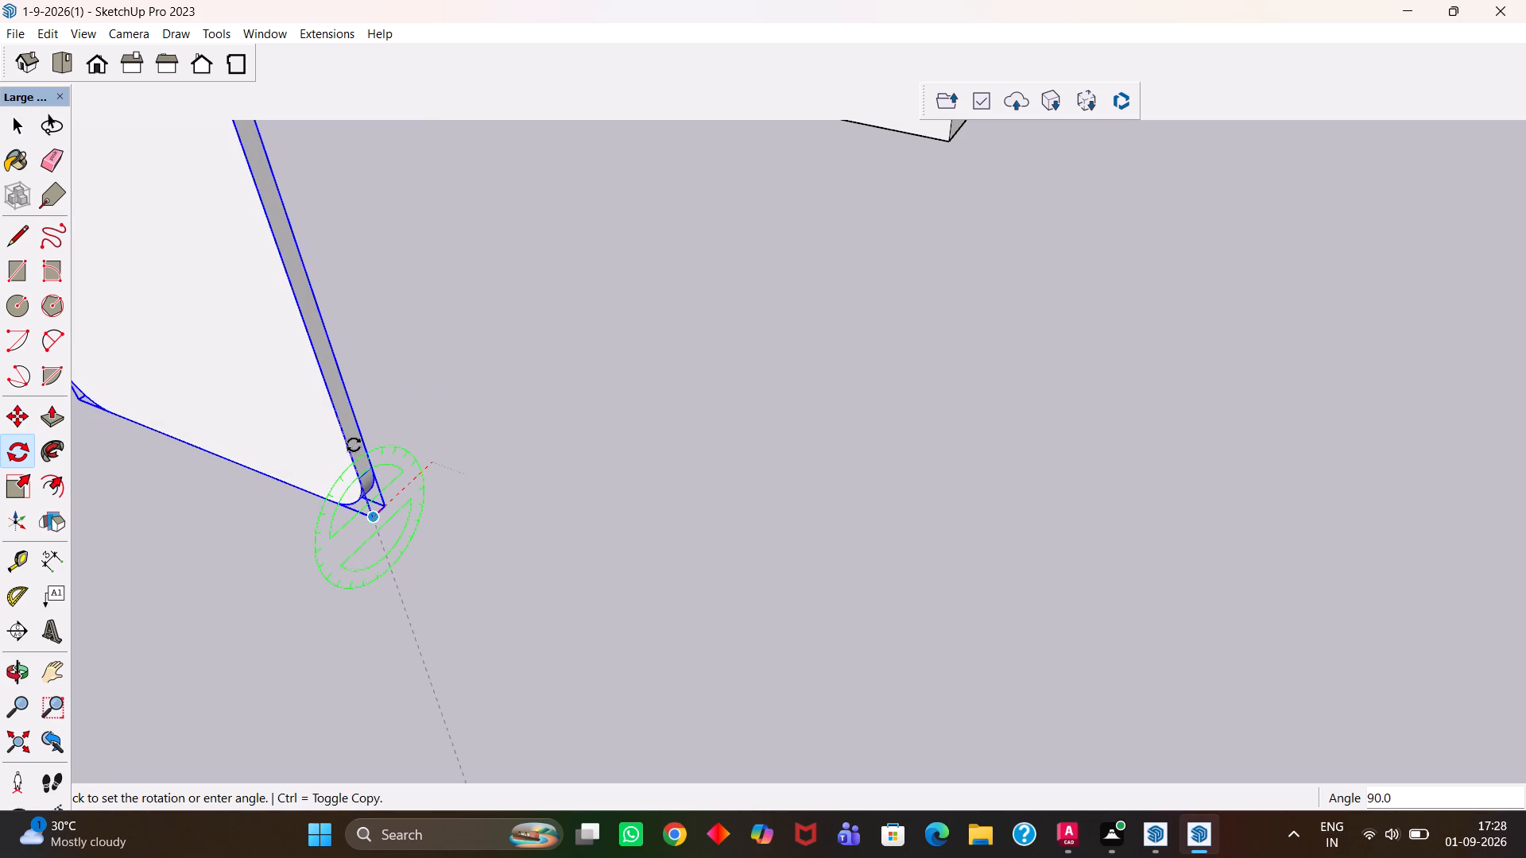
pyautogui.write('90')
pyautogui.press('Return')
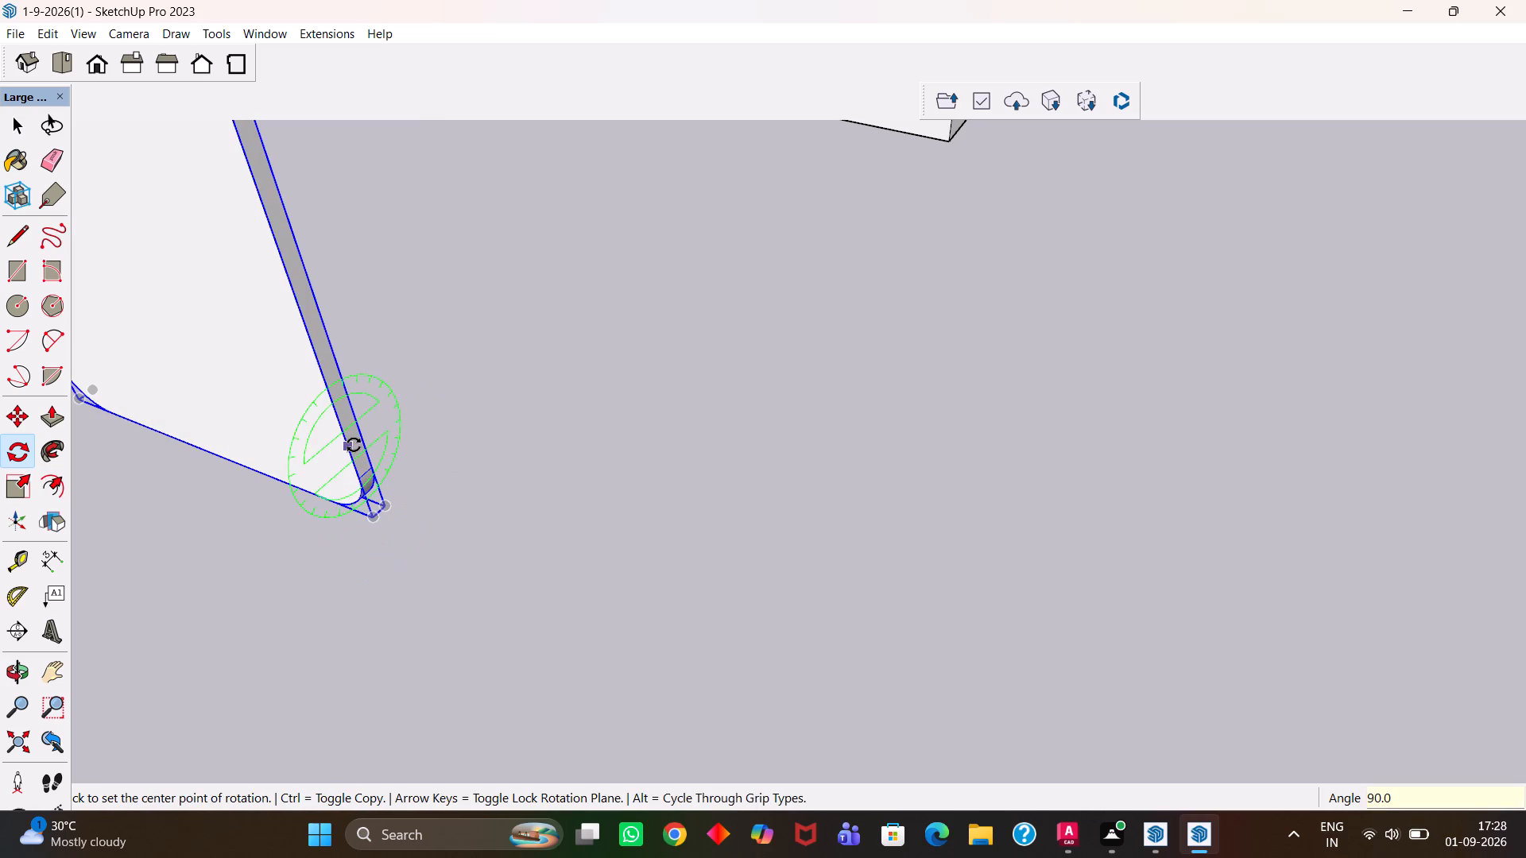
# Copy the upright panel into the gap beside the room's wardrobe, against the back wall, with its lower corner at the drawer unit top's back corner.
pyautogui.press('h')
pyautogui.scroll(-15, 365, 447)
pyautogui.moveTo(312, 428); pyautogui.dragTo(478, 491, button='middle')
pyautogui.scroll(-2, 480, 493)
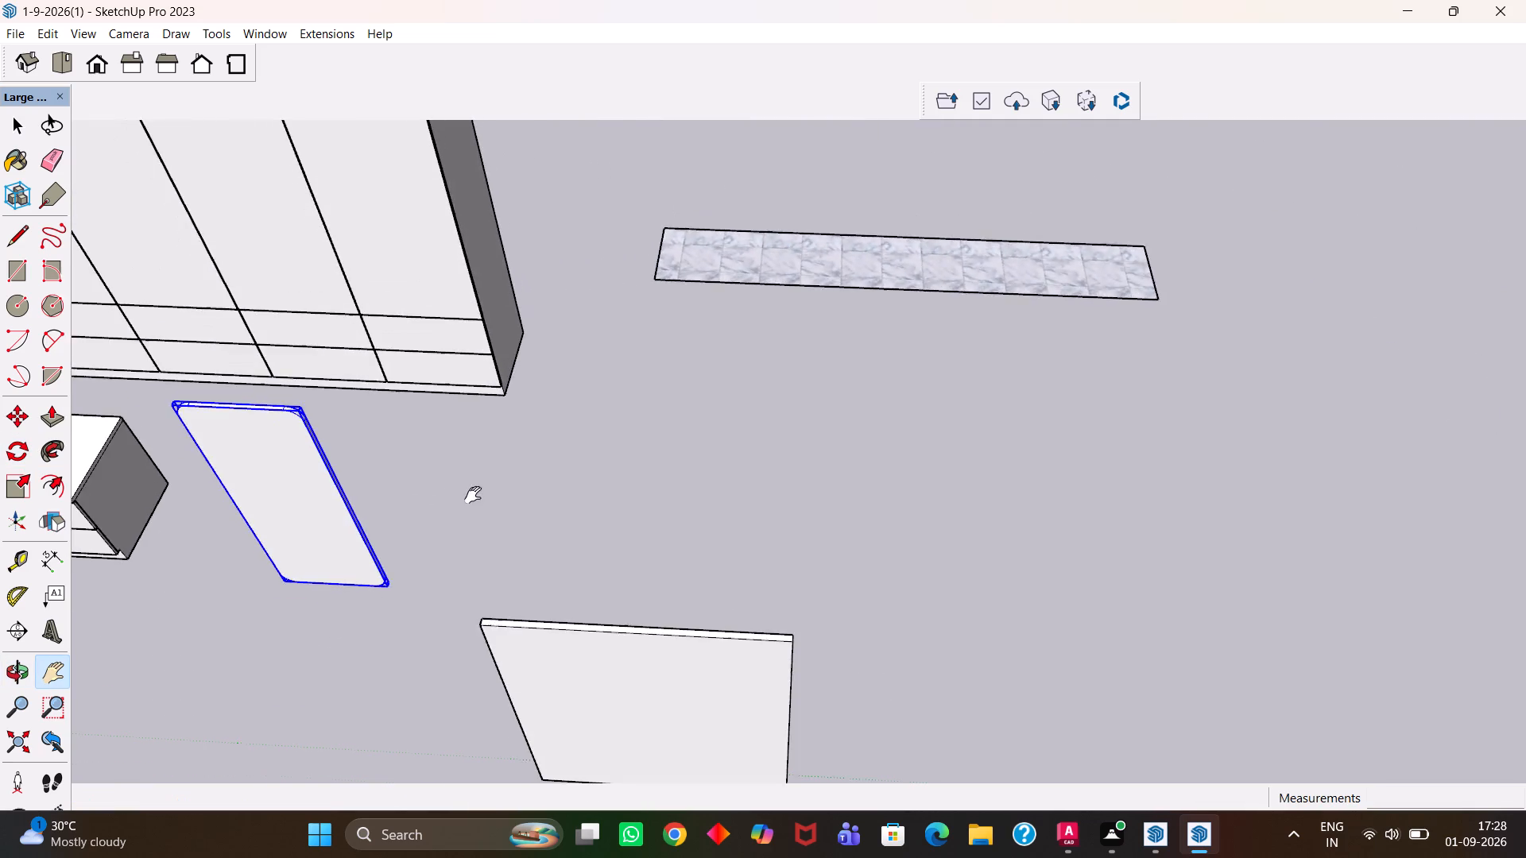
pyautogui.moveTo(378, 480); pyautogui.dragTo(671, 543)
pyautogui.scroll(3, 653, 580)
pyautogui.press('m')
pyautogui.scroll(3, 639, 638)
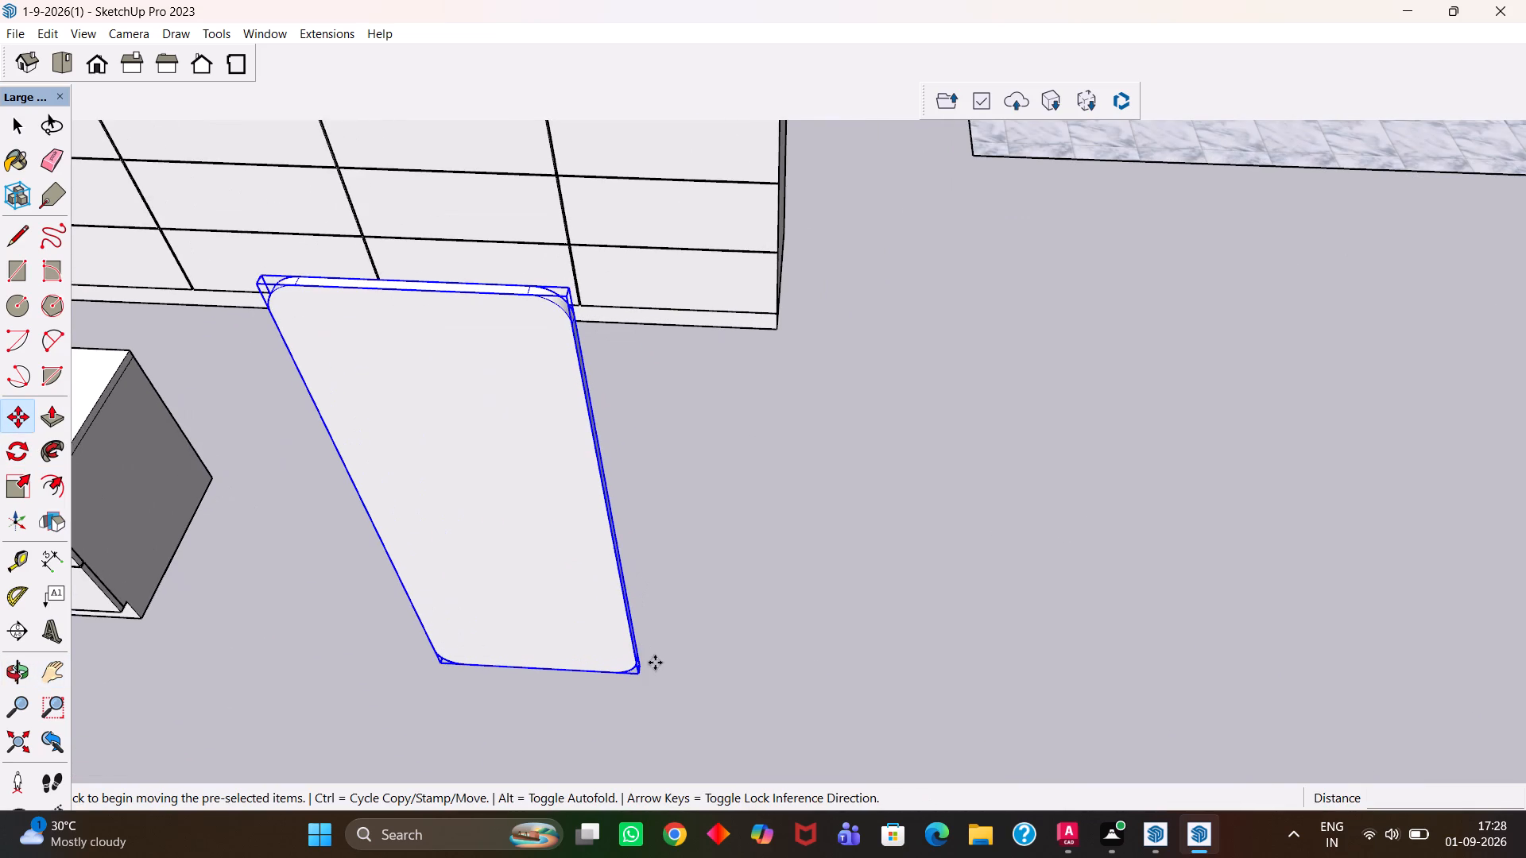
pyautogui.click(646, 660)
pyautogui.press('h')
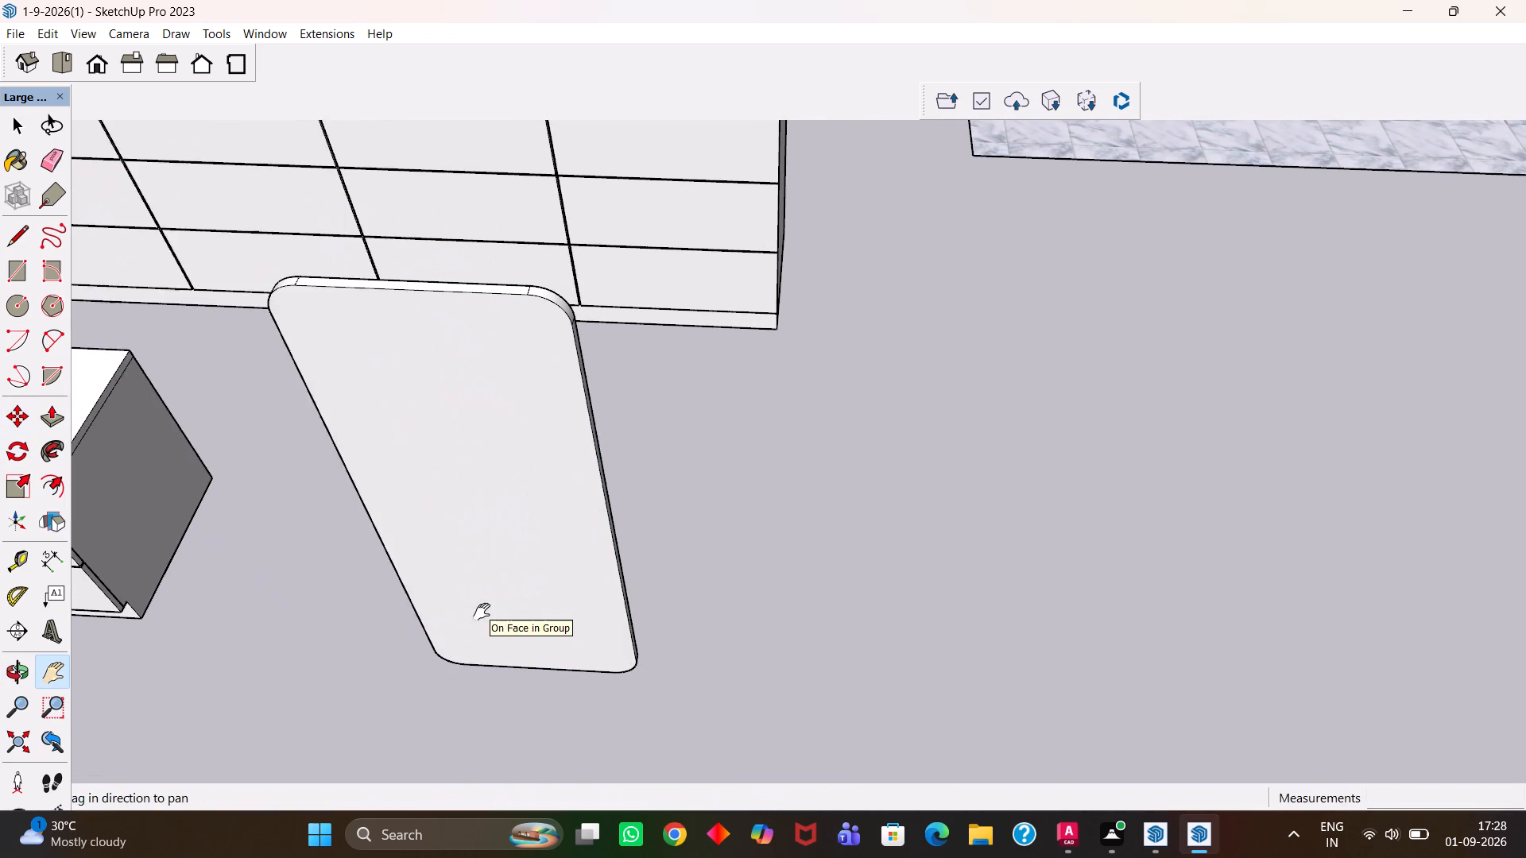
pyautogui.scroll(-5, 482, 612)
pyautogui.moveTo(440, 582); pyautogui.dragTo(784, 627)
pyautogui.scroll(-5, 785, 627)
pyautogui.moveTo(561, 574); pyautogui.dragTo(794, 636)
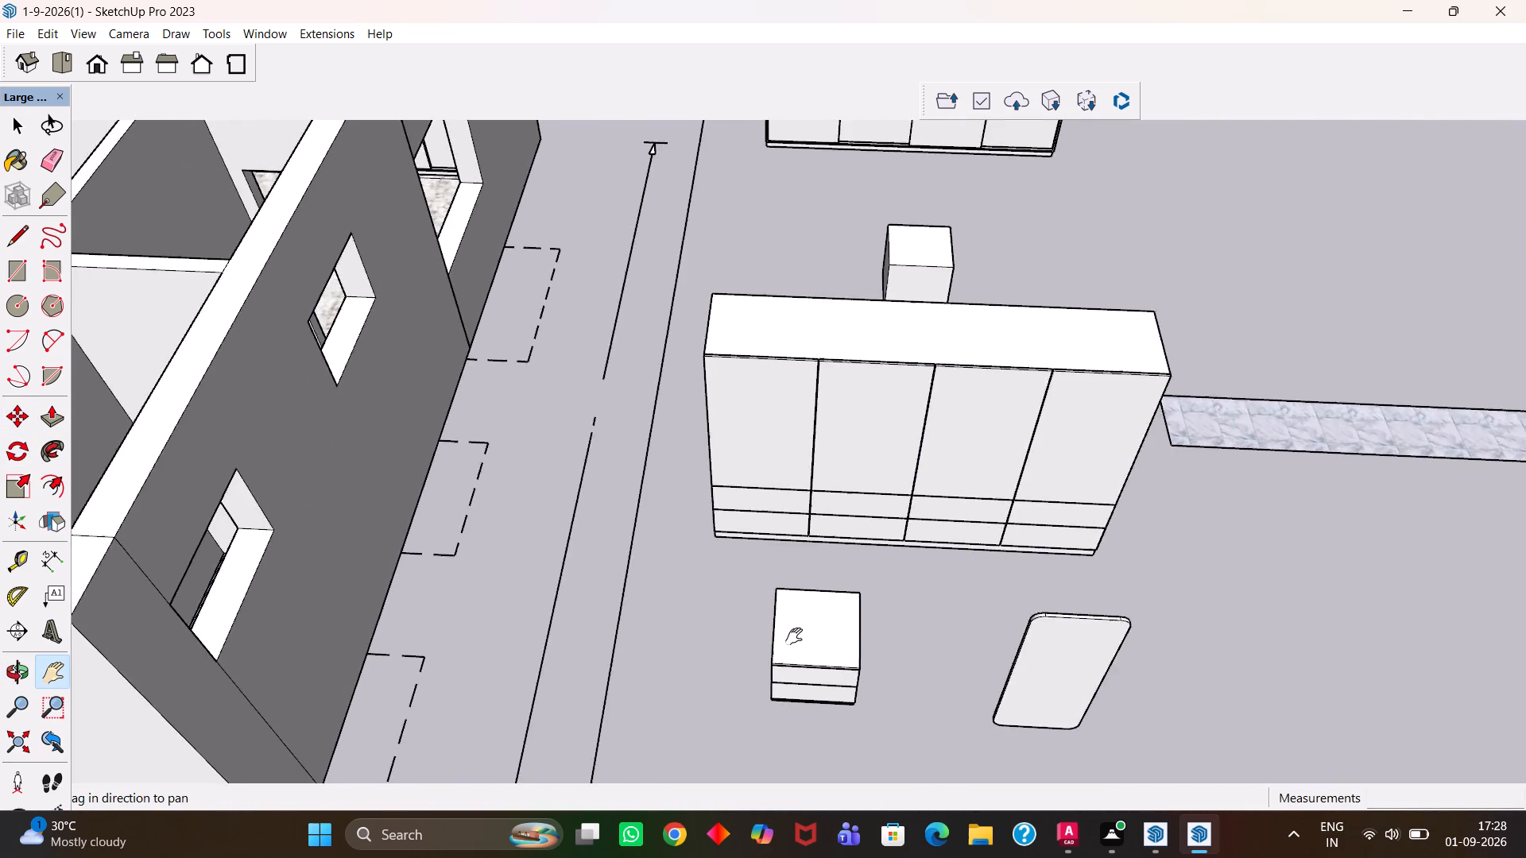
pyautogui.moveTo(794, 636); pyautogui.dragTo(796, 636)
pyautogui.scroll(-4, 789, 636)
pyautogui.moveTo(370, 387); pyautogui.dragTo(865, 690)
pyautogui.scroll(11, 804, 641)
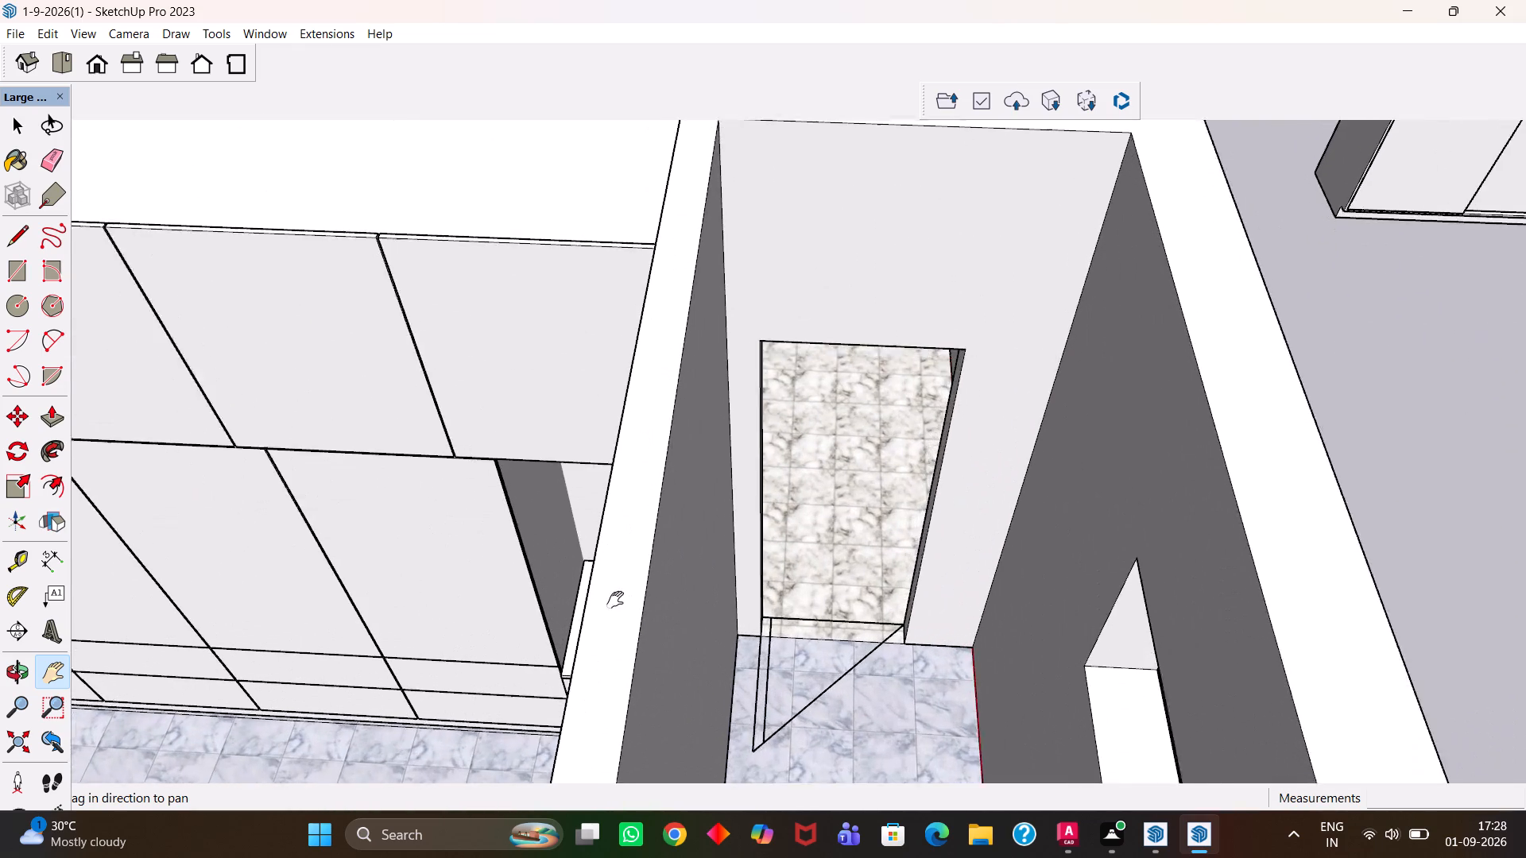
pyautogui.scroll(2, 615, 600)
pyautogui.moveTo(540, 591); pyautogui.dragTo(653, 551, button='middle')
pyautogui.scroll(1, 653, 551)
pyautogui.moveTo(753, 609); pyautogui.dragTo(709, 586, button='middle')
pyautogui.scroll(2, 709, 586)
pyautogui.press('Escape')
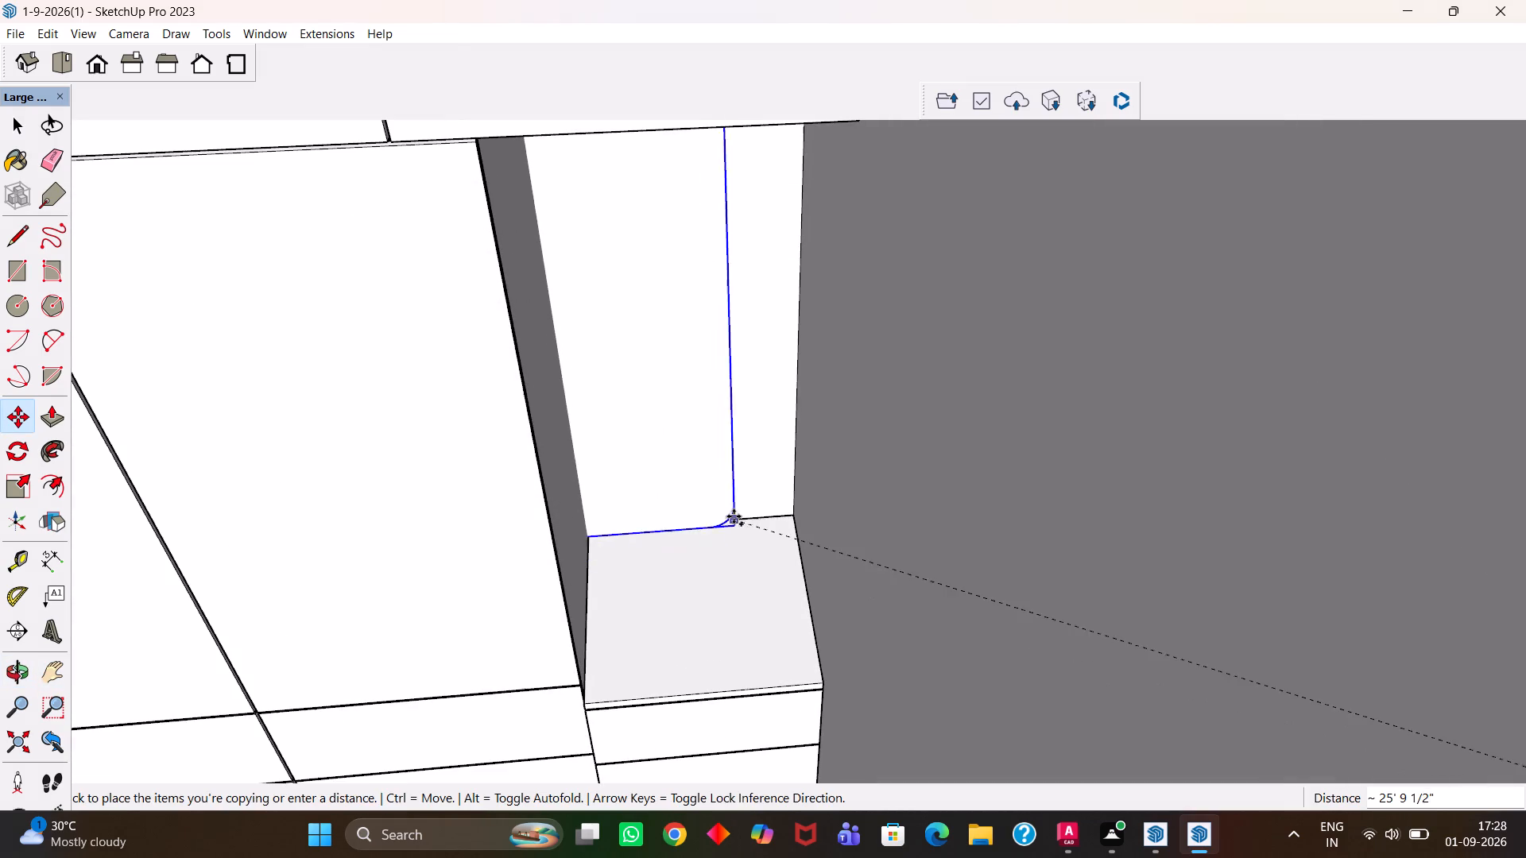
pyautogui.click(794, 508)
pyautogui.moveTo(780, 571); pyautogui.dragTo(738, 443, button='middle')
pyautogui.scroll(1, 774, 558)
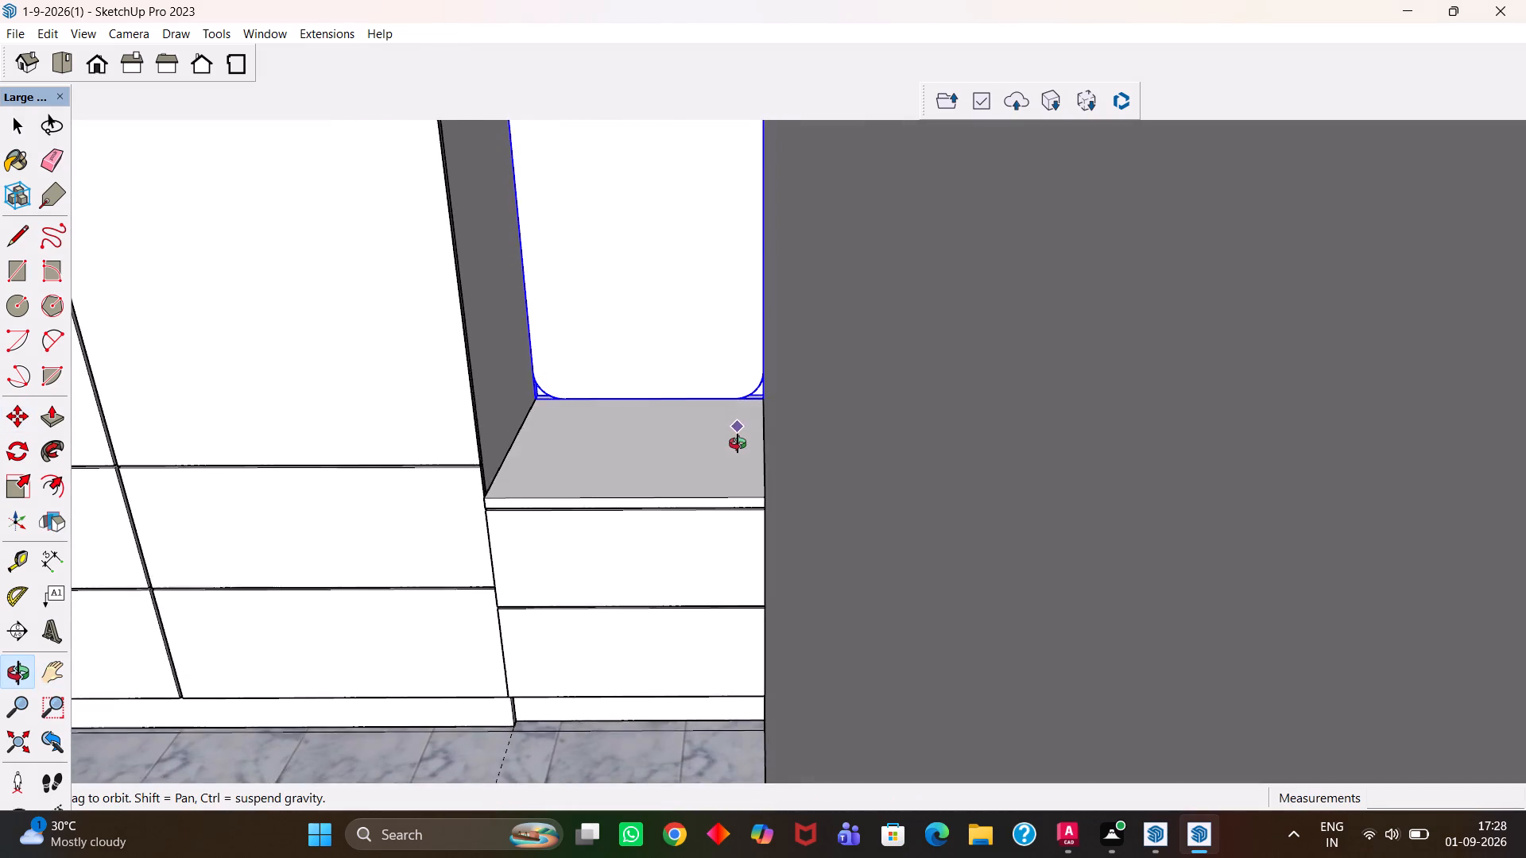
# Scale the rounded panel above the drawer unit to about 0.98 along its height, lowering its upper end below the overhead cabinet.
pyautogui.moveTo(738, 443); pyautogui.dragTo(750, 445, button='middle')
pyautogui.press('h')
pyautogui.moveTo(682, 334); pyautogui.dragTo(728, 606)
pyautogui.moveTo(740, 609); pyautogui.dragTo(734, 484, button='middle')
pyautogui.moveTo(695, 371); pyautogui.dragTo(719, 674)
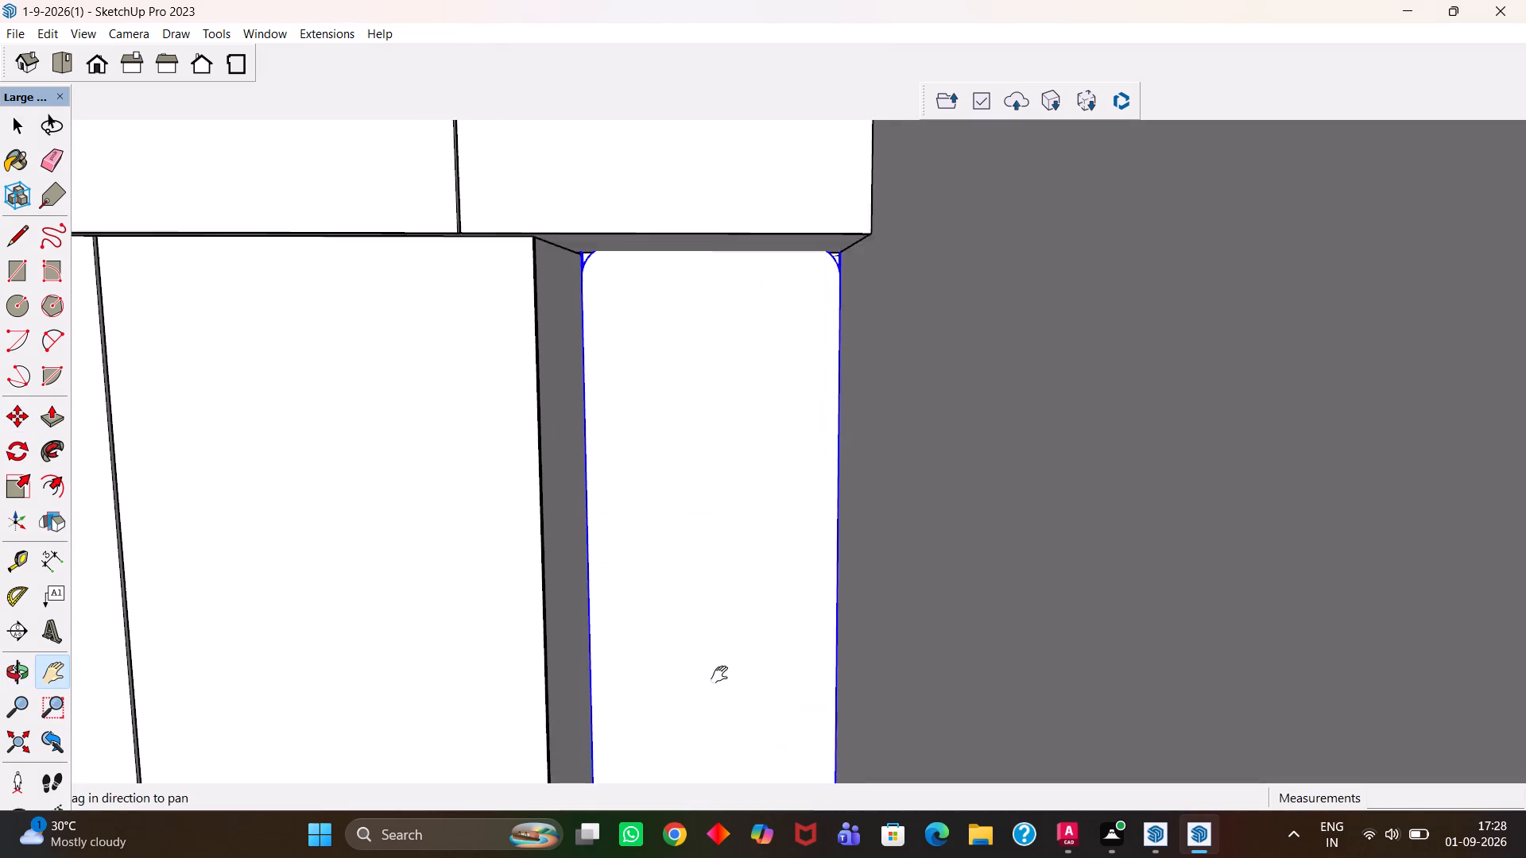
pyautogui.moveTo(719, 674); pyautogui.dragTo(735, 642)
pyautogui.moveTo(748, 614); pyautogui.dragTo(746, 602, button='middle')
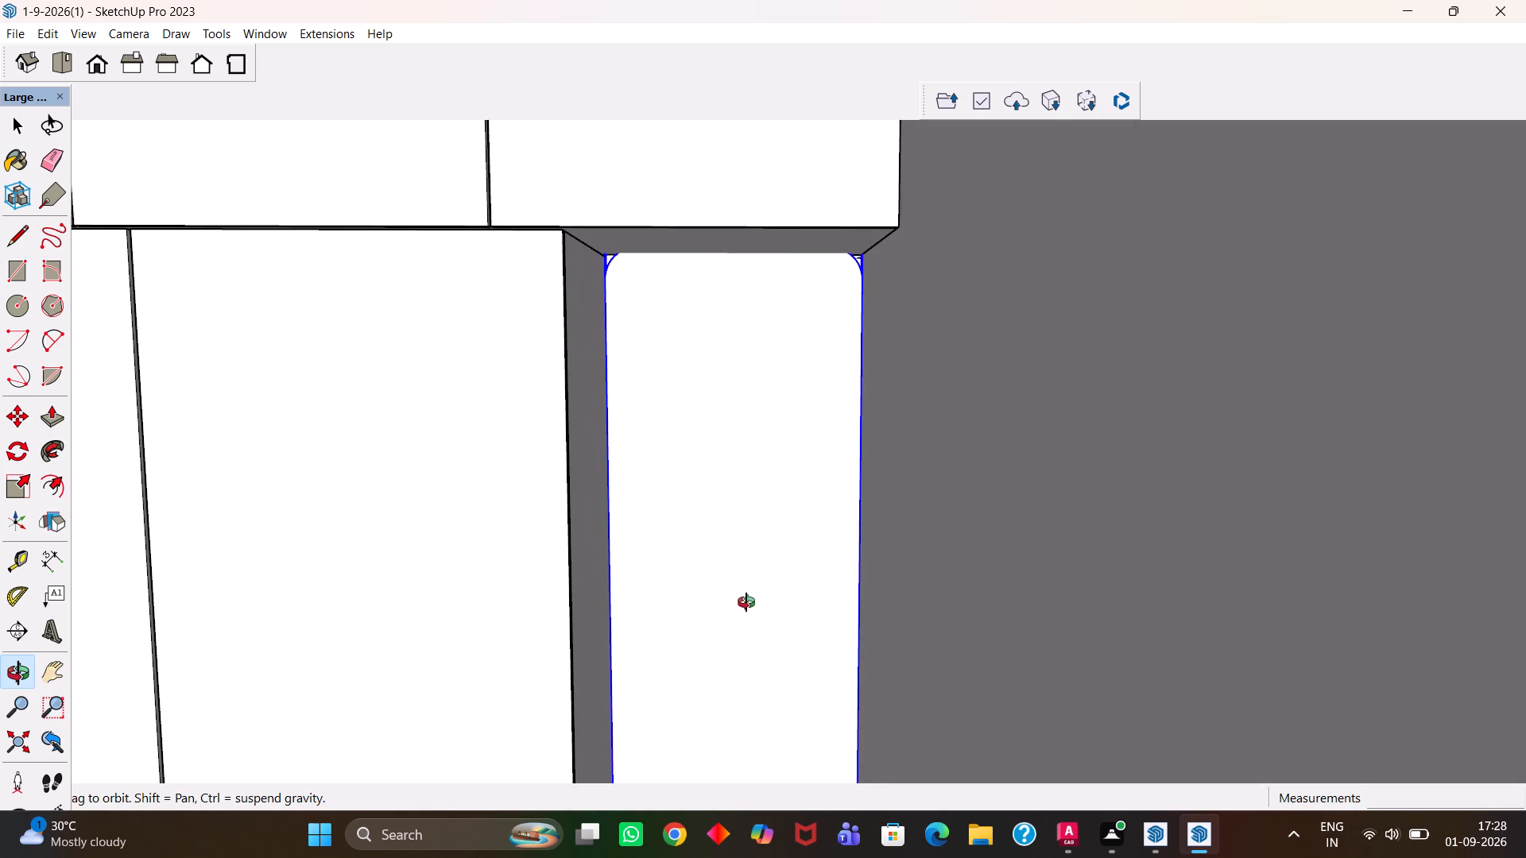
pyautogui.moveTo(746, 602); pyautogui.dragTo(742, 601, button='middle')
pyautogui.press('s')
pyautogui.press('s')
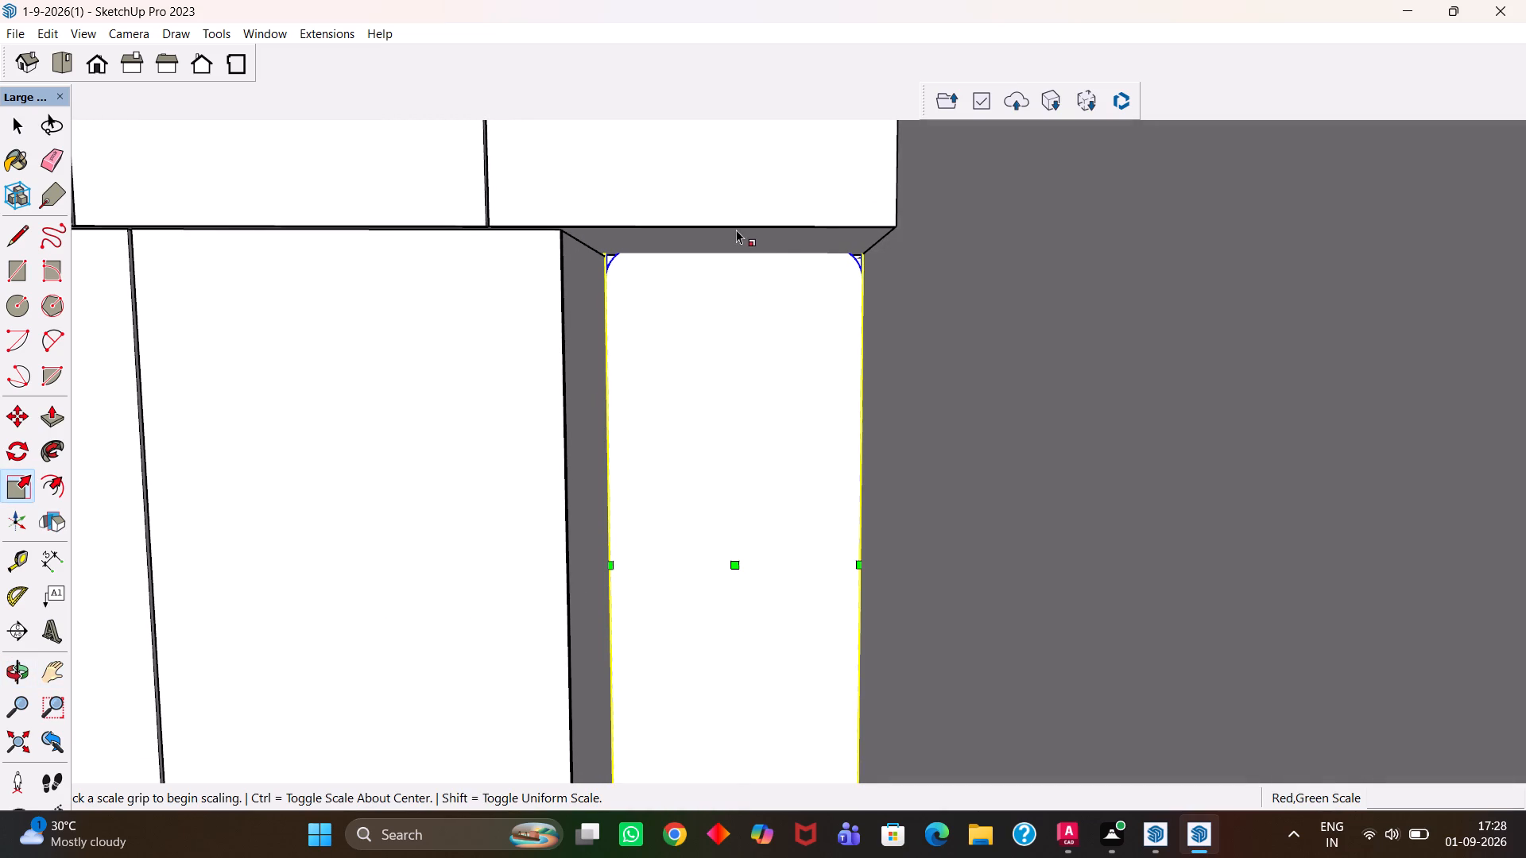
pyautogui.press('k')
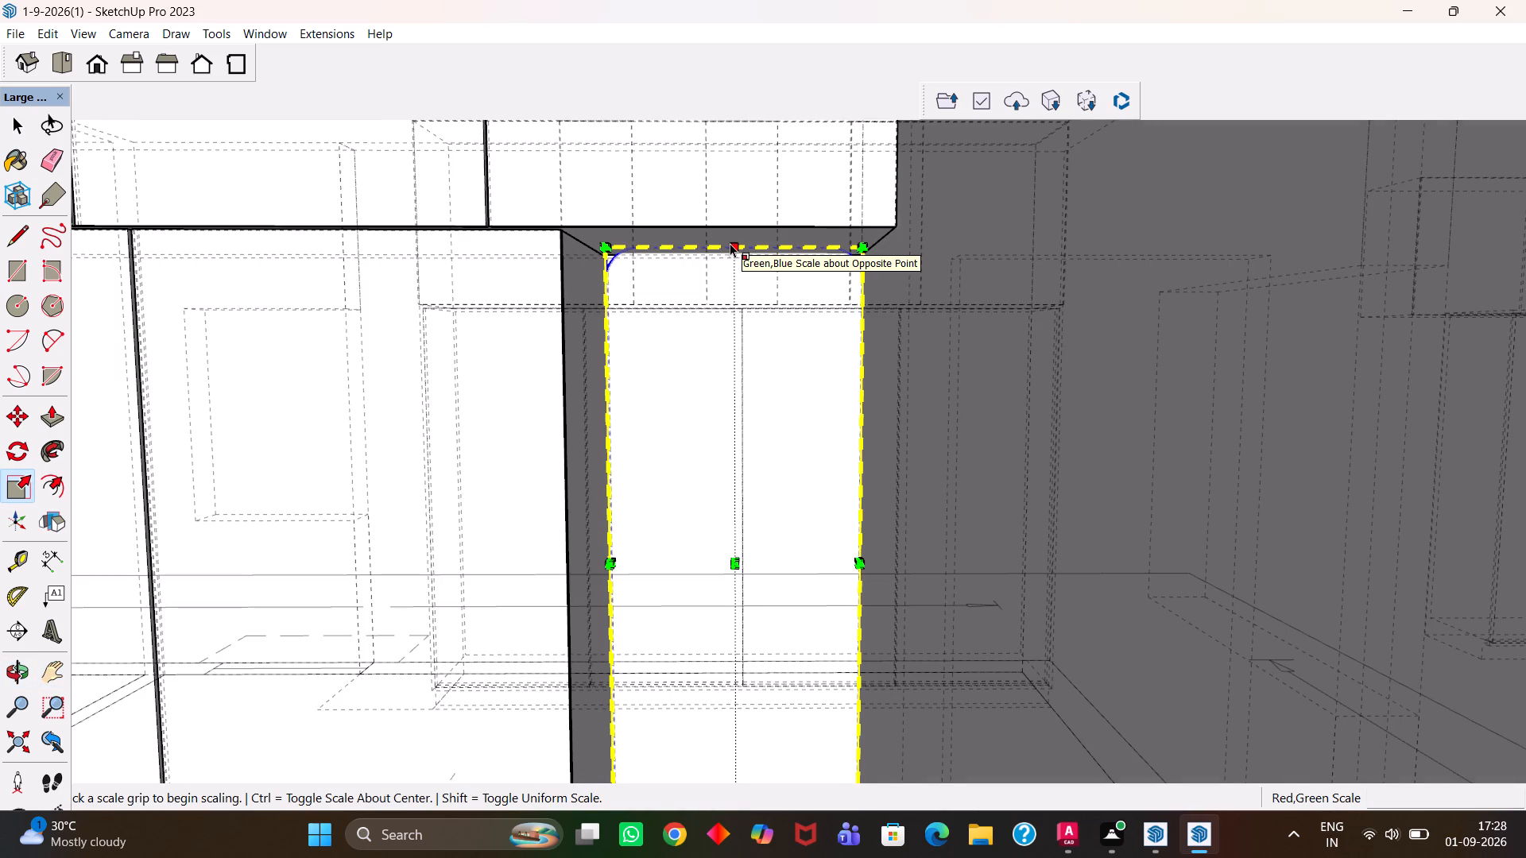
pyautogui.scroll(5, 730, 244)
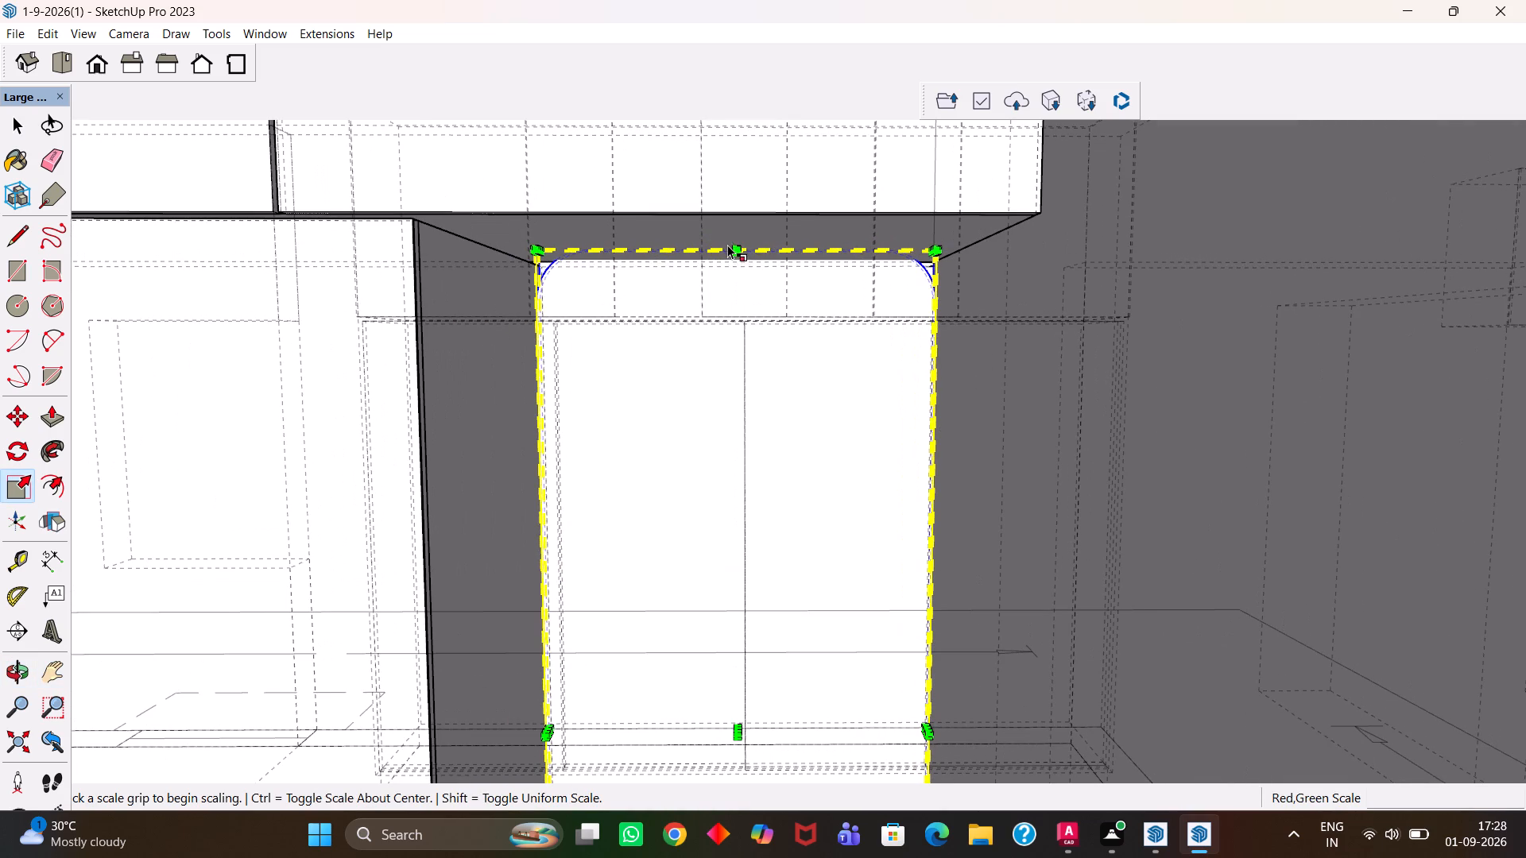
pyautogui.click(730, 249)
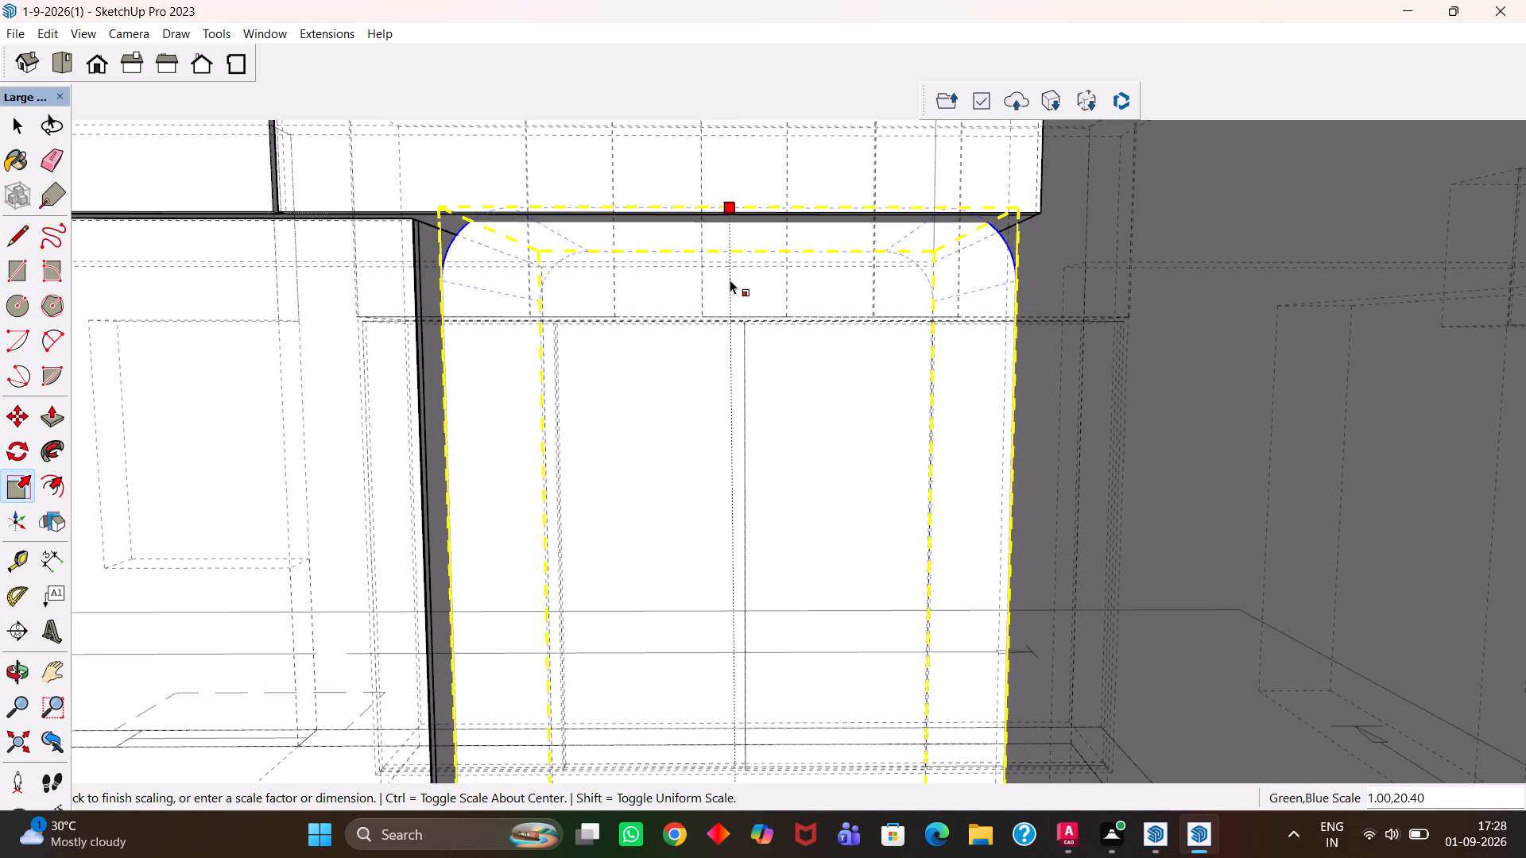
pyautogui.press('space')
pyautogui.scroll(6, 735, 271)
pyautogui.moveTo(738, 257); pyautogui.dragTo(770, 234, button='middle')
pyautogui.scroll(1, 773, 249)
pyautogui.press('s')
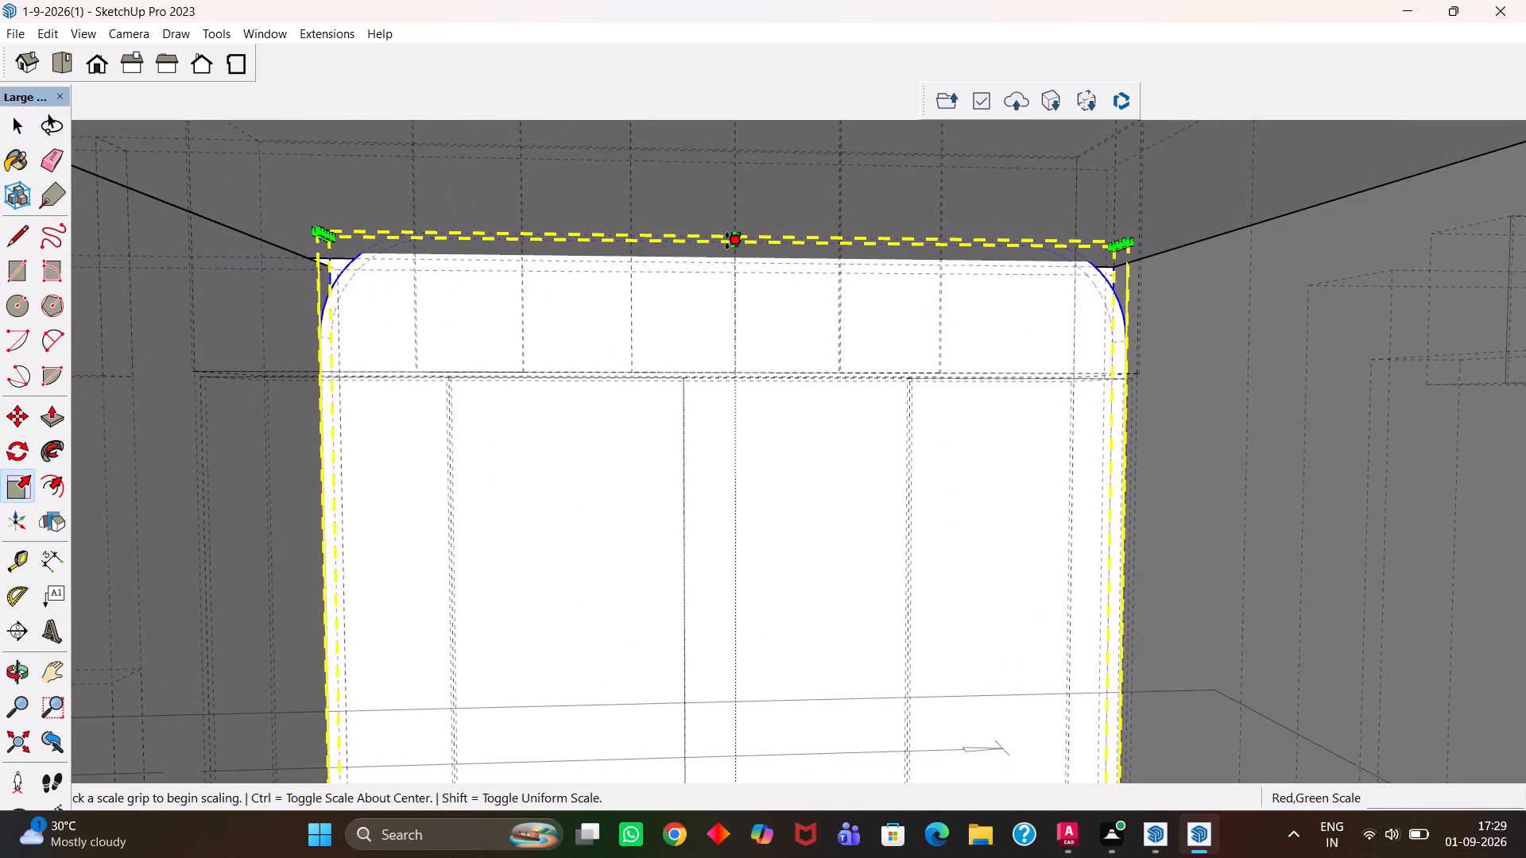
pyautogui.click(728, 242)
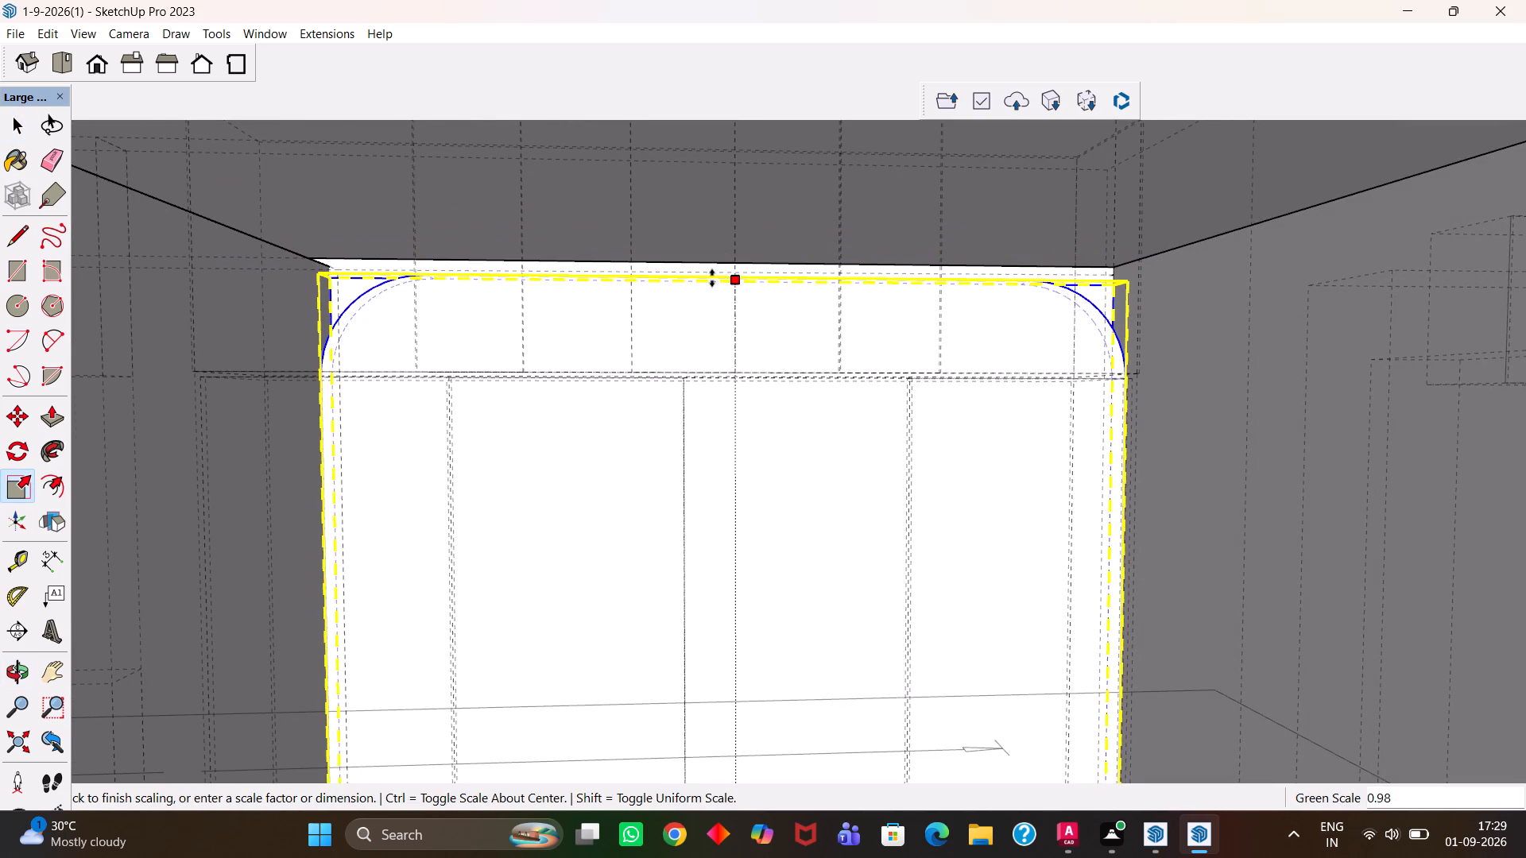
pyautogui.click(712, 278)
# Examine the rounded panel down to its lower end and how it meets the drawer unit's top.
pyautogui.press('h')
pyautogui.moveTo(775, 425); pyautogui.dragTo(775, 275)
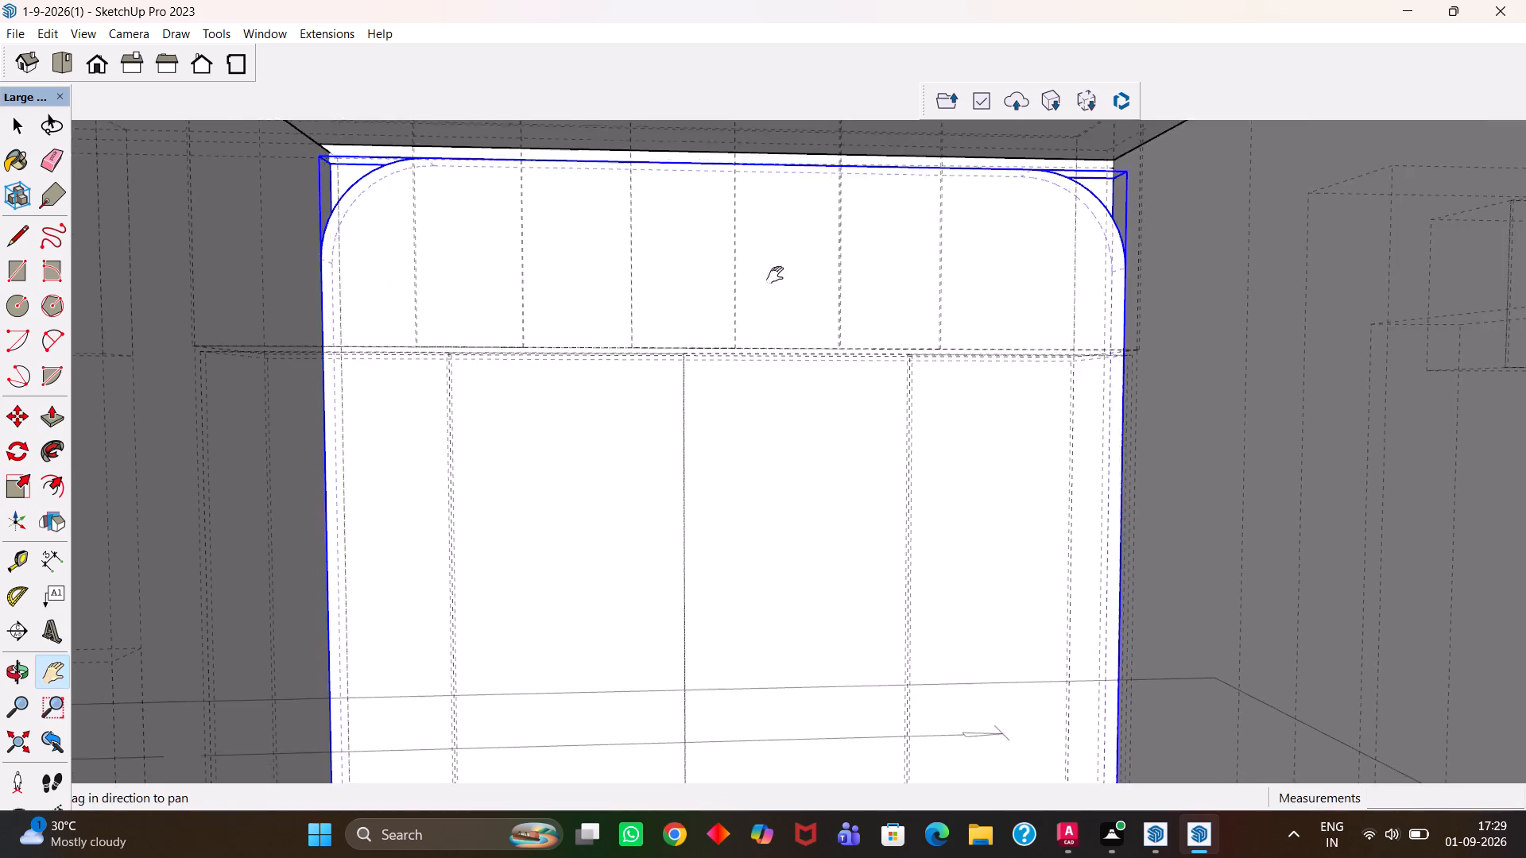
pyautogui.moveTo(775, 275); pyautogui.dragTo(775, 256)
pyautogui.scroll(-4, 765, 260)
pyautogui.moveTo(747, 417); pyautogui.dragTo(682, 530, button='middle')
pyautogui.scroll(1, 682, 530)
pyautogui.moveTo(710, 588); pyautogui.dragTo(722, 342)
pyautogui.moveTo(795, 611); pyautogui.dragTo(788, 262)
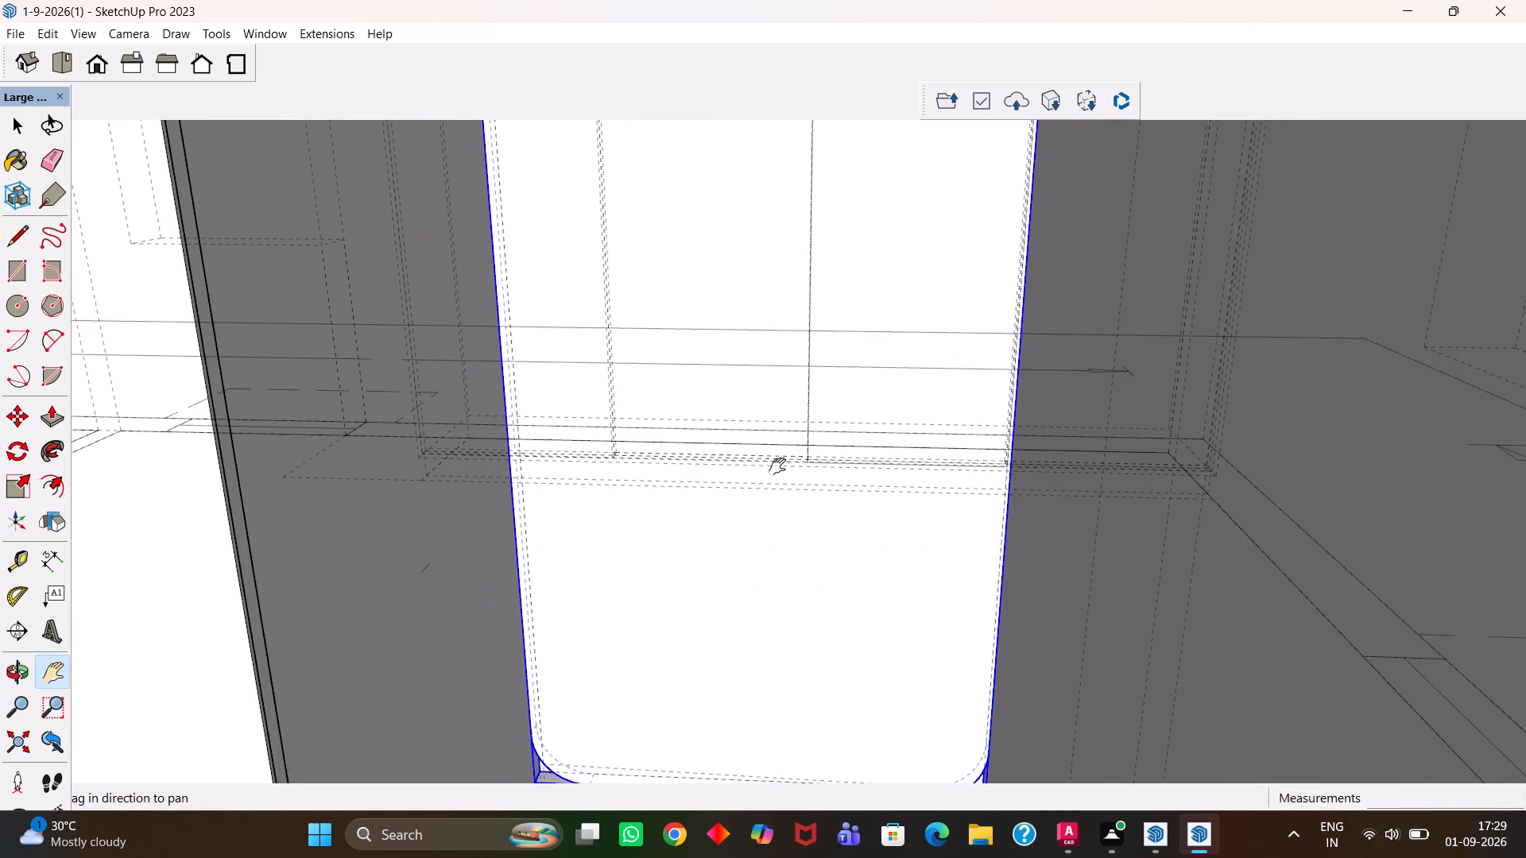
pyautogui.moveTo(791, 567); pyautogui.dragTo(774, 321)
pyautogui.moveTo(743, 534); pyautogui.dragTo(777, 446, button='middle')
pyautogui.scroll(1, 743, 533)
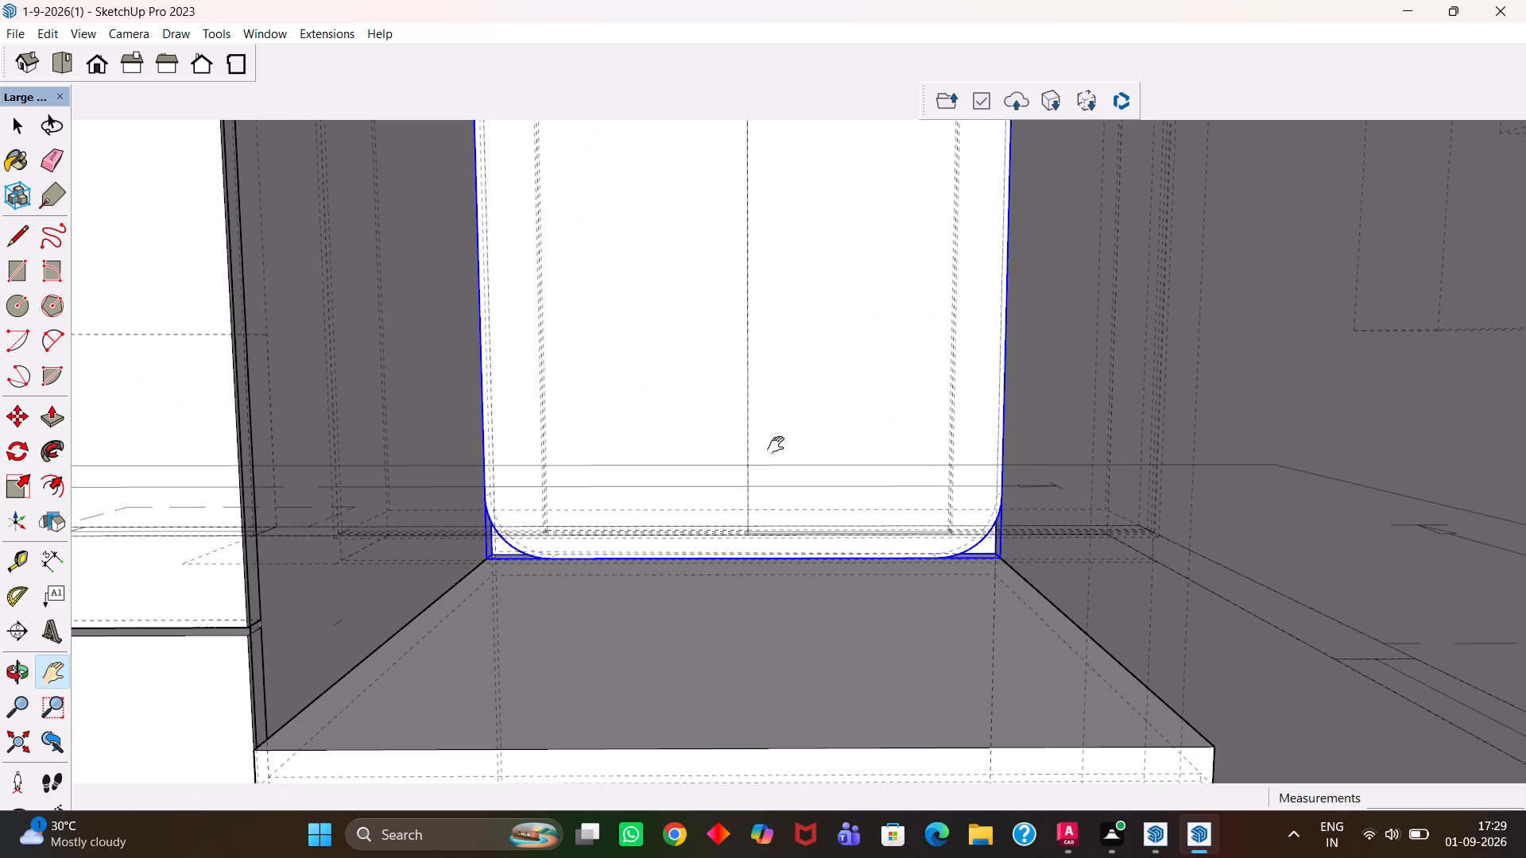
pyautogui.scroll(-1, 776, 445)
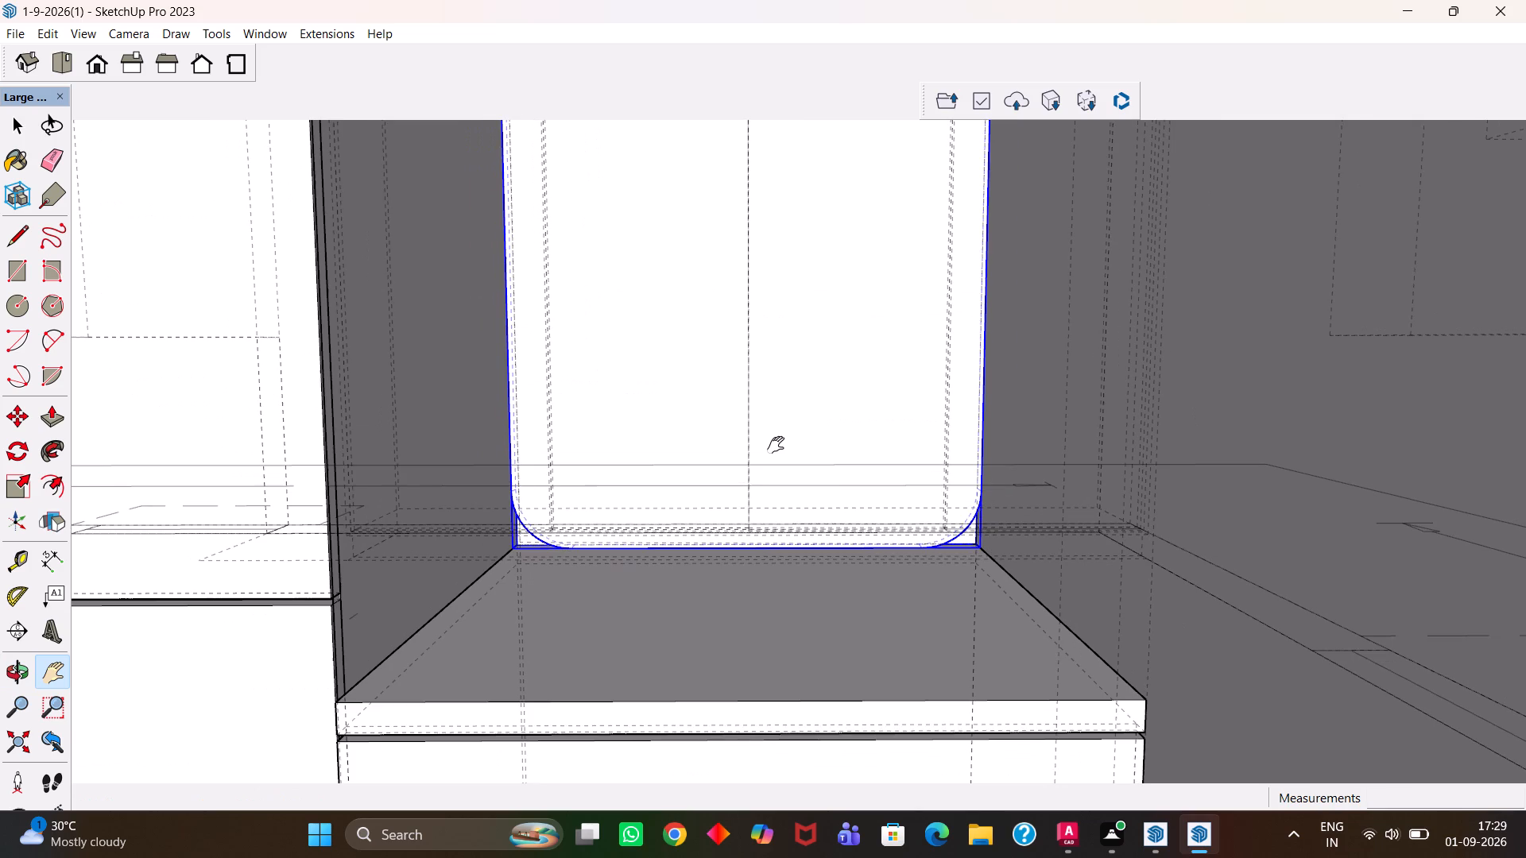
pyautogui.scroll(-1, 775, 445)
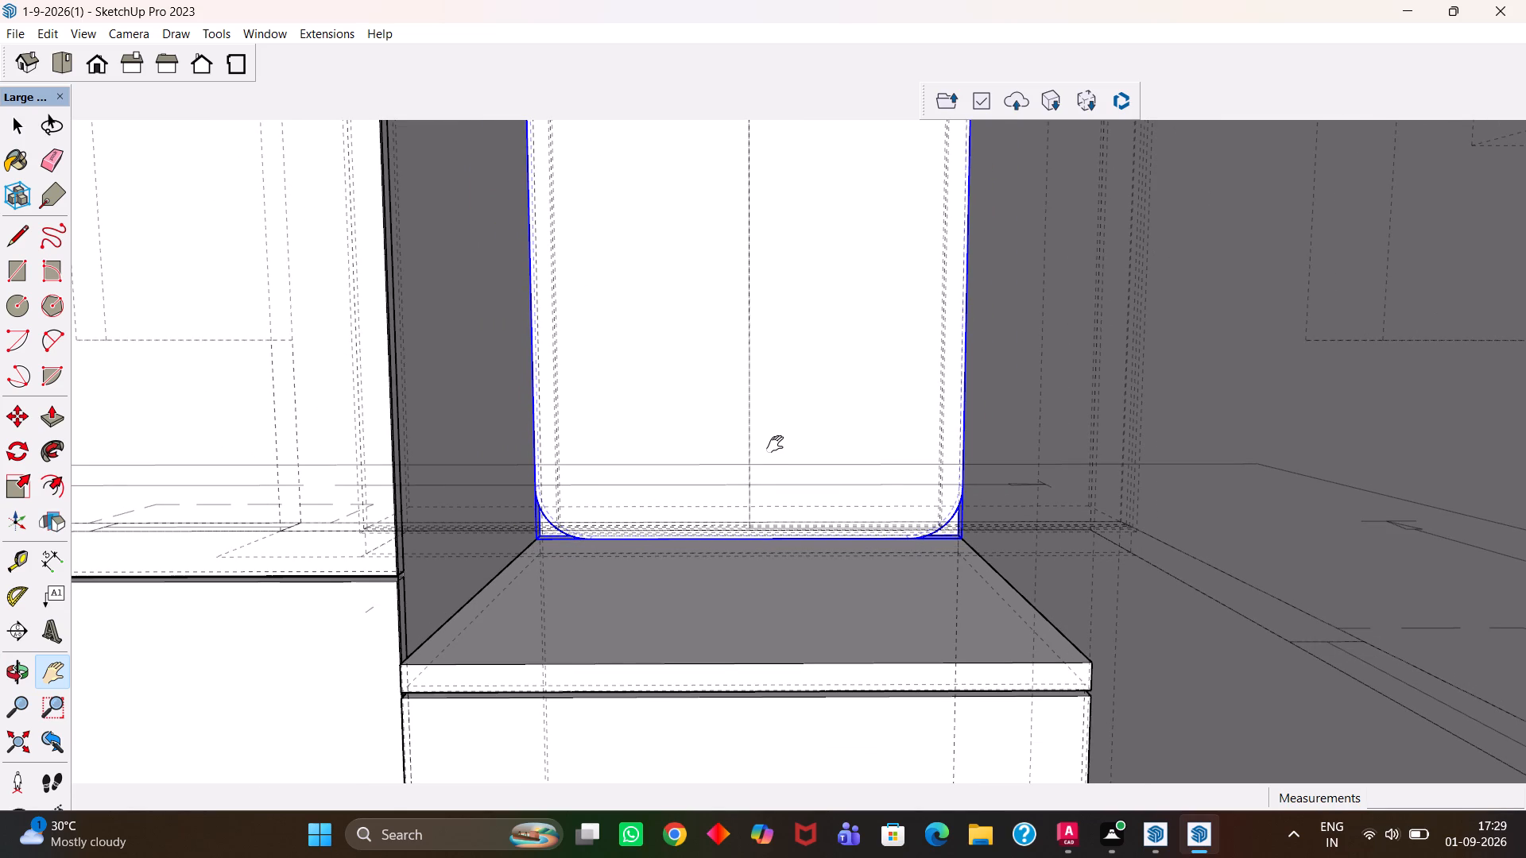
pyautogui.press('h')
pyautogui.press('h')
pyautogui.scroll(-7, 761, 475)
pyautogui.press('k')
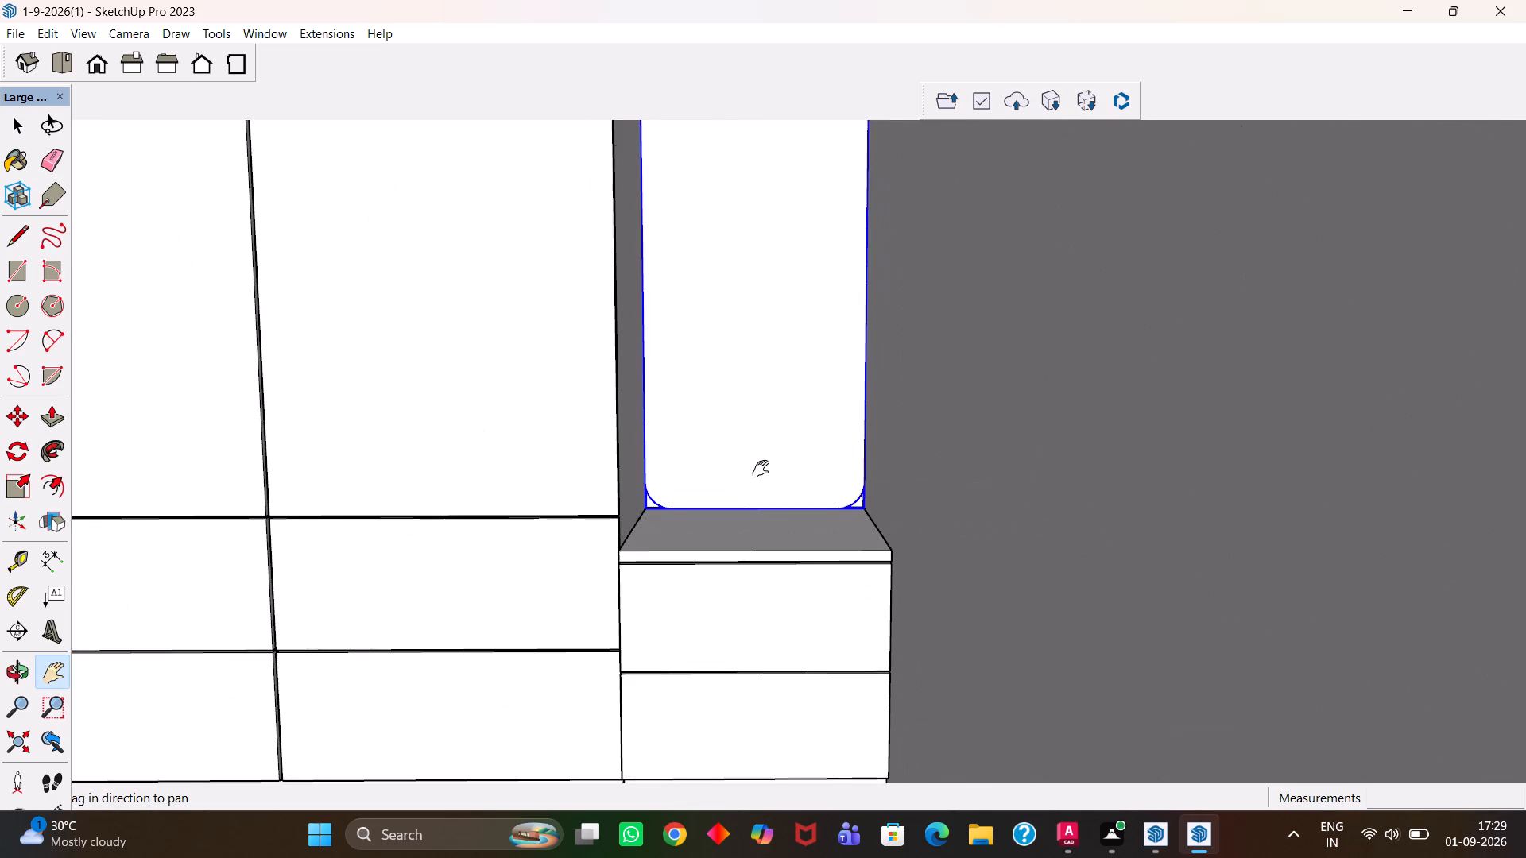
# Delete all five door fronts from the overhead cabinet above the wardrobe, leaving only the cabinet body with its dividing lines.
pyautogui.scroll(-4, 761, 469)
pyautogui.moveTo(746, 408); pyautogui.dragTo(765, 621, button='middle')
pyautogui.scroll(-8, 768, 641)
pyautogui.moveTo(632, 627); pyautogui.dragTo(810, 504)
pyautogui.moveTo(811, 491); pyautogui.dragTo(765, 520, button='middle')
pyautogui.scroll(3, 556, 408)
pyautogui.moveTo(562, 429); pyautogui.dragTo(614, 490)
pyautogui.moveTo(613, 489); pyautogui.dragTo(622, 500, button='middle')
pyautogui.scroll(1, 622, 500)
pyautogui.moveTo(622, 500); pyautogui.dragTo(626, 468, button='middle')
pyautogui.press('space')
pyautogui.click(636, 467)
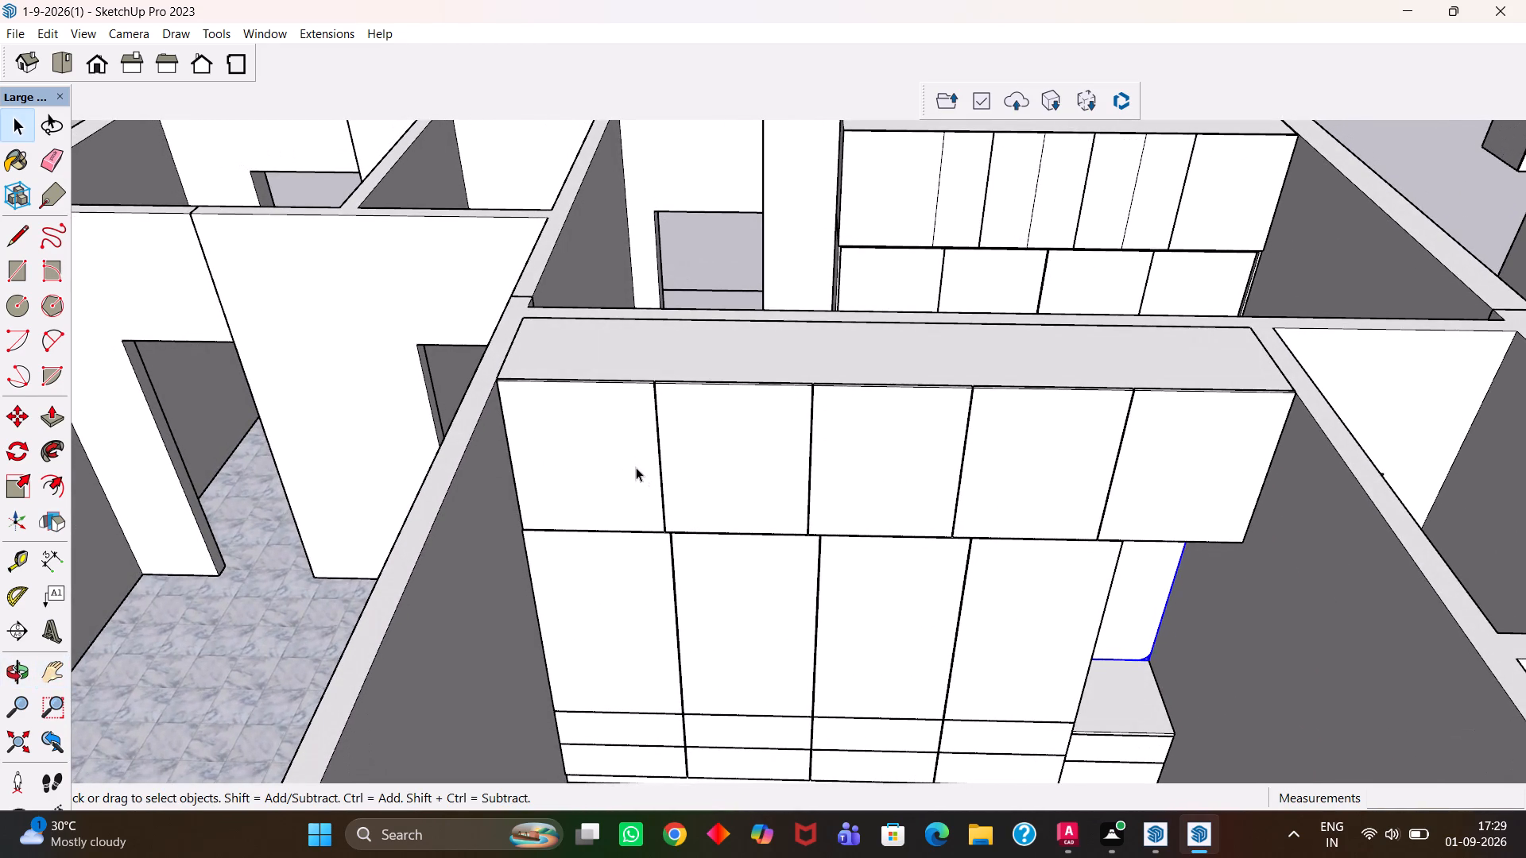
pyautogui.doubleClick(636, 467)
pyautogui.click(622, 455)
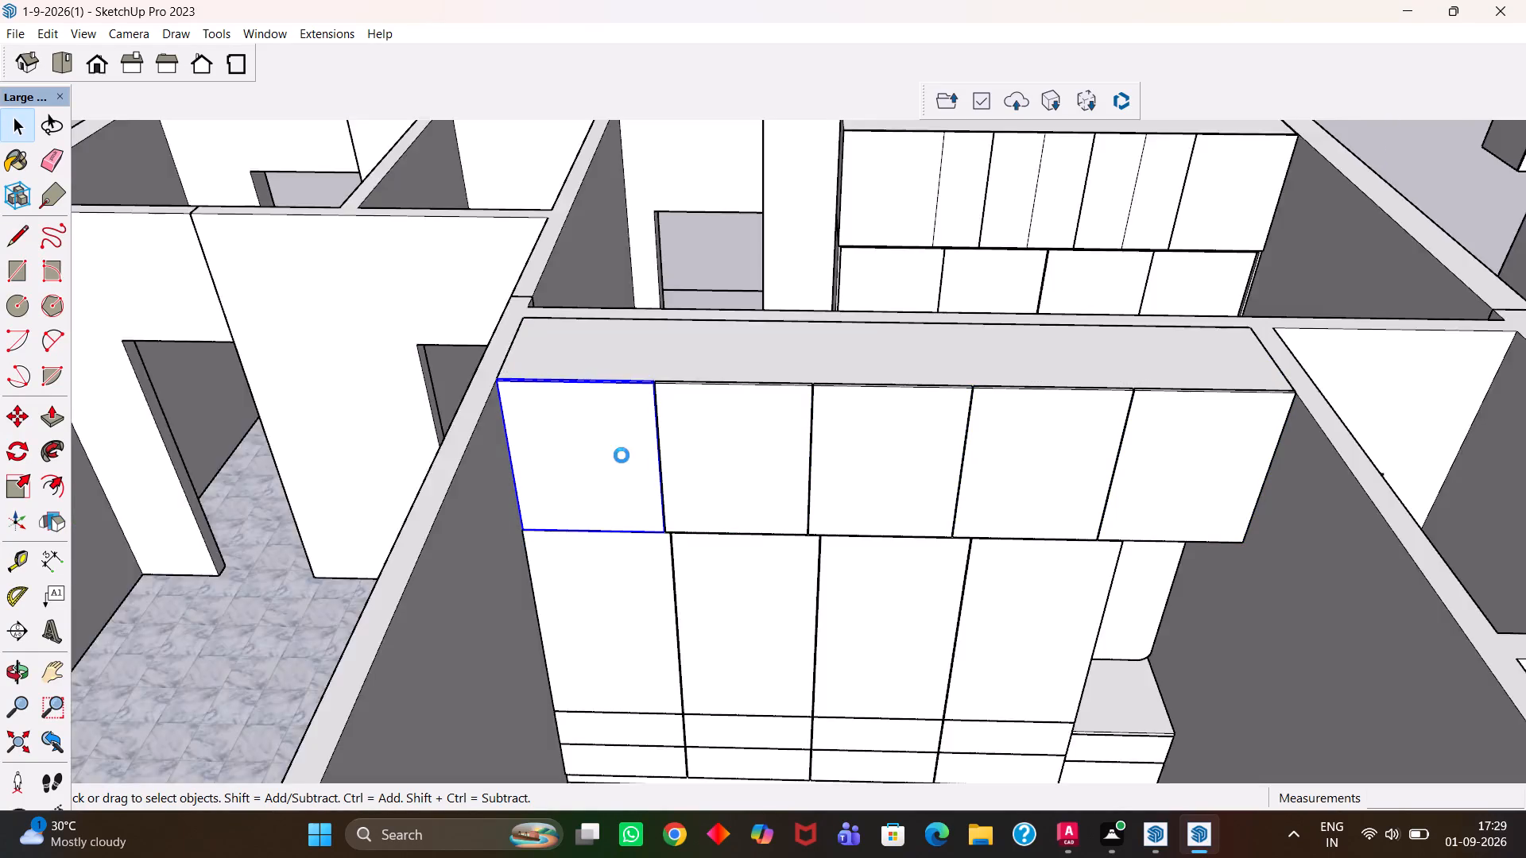
pyautogui.press('Delete')
pyautogui.click(761, 468)
pyautogui.press('Delete')
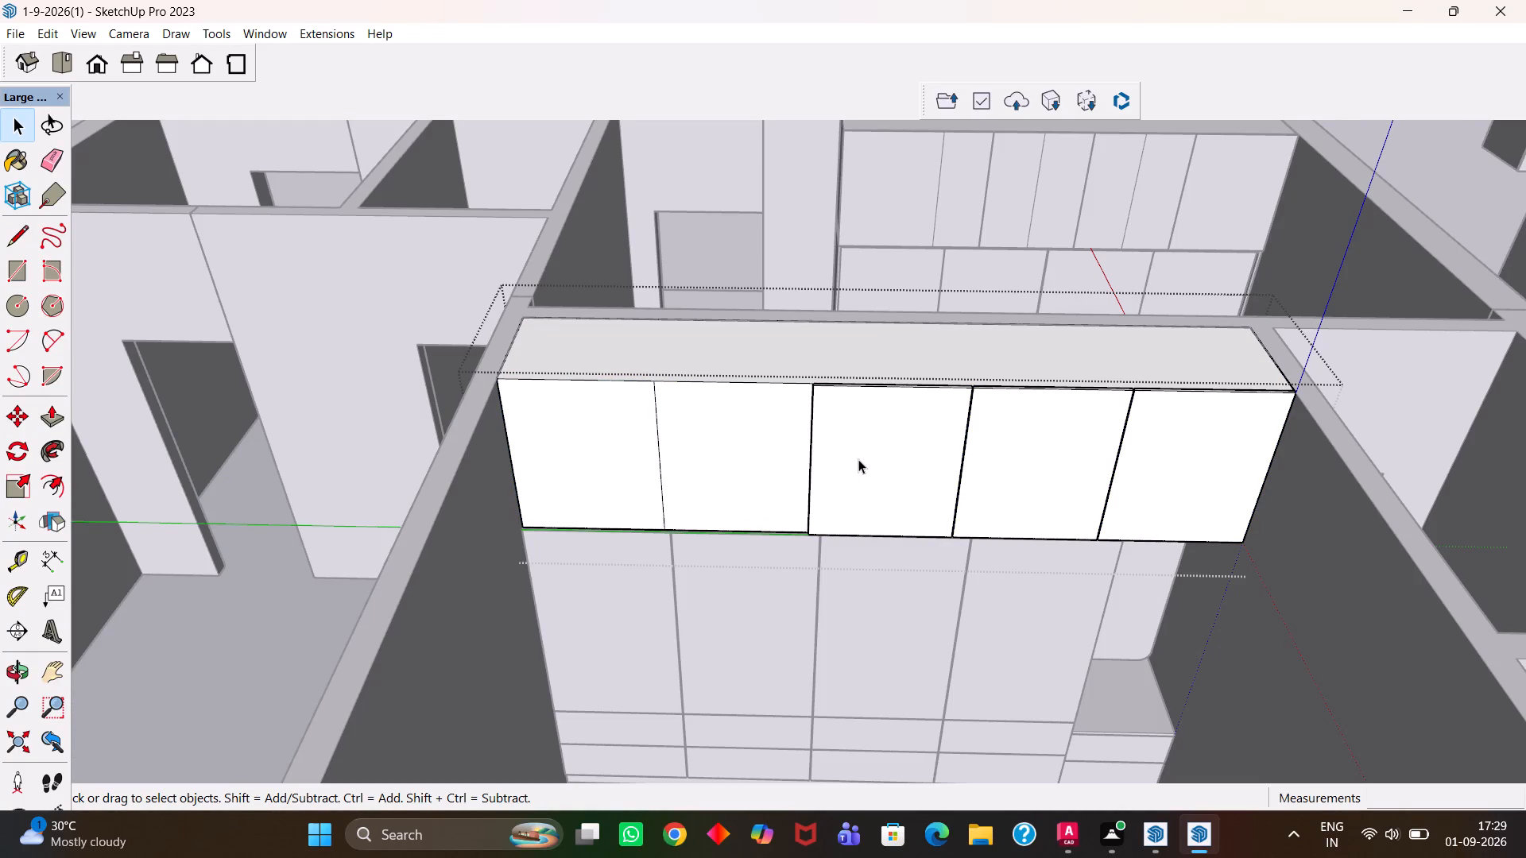
pyautogui.click(860, 458)
pyautogui.press('Delete')
pyautogui.click(991, 469)
pyautogui.press('Delete')
pyautogui.click(1150, 466)
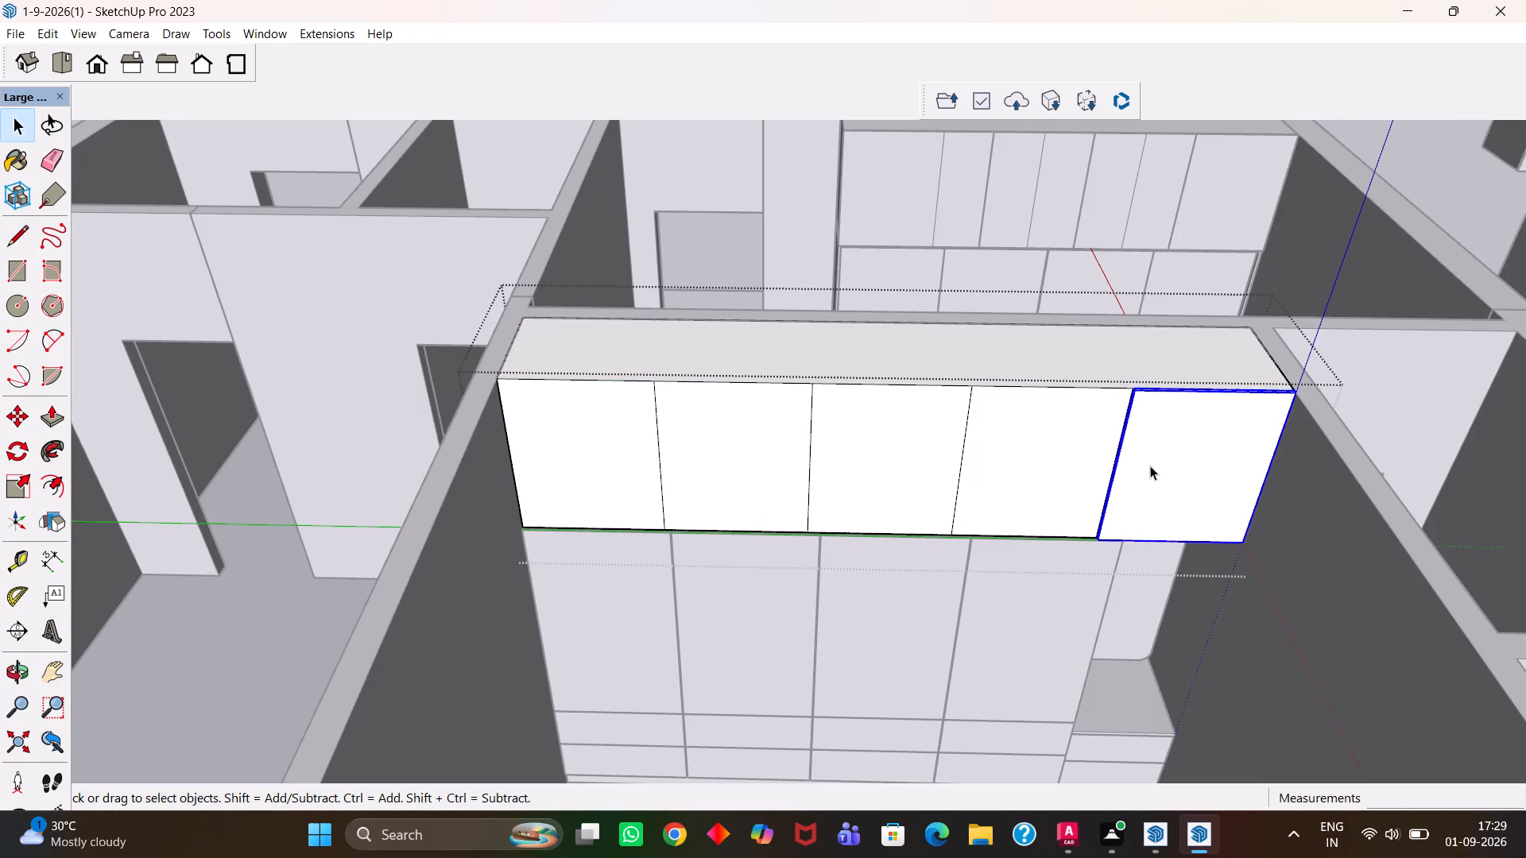
pyautogui.press('Delete')
# Inside the wardrobe group, copy the first column's upper drawer front 5' 8" up, seating it on the tall door's top corner.
pyautogui.click(614, 629)
pyautogui.scroll(-3, 617, 616)
pyautogui.click(617, 611)
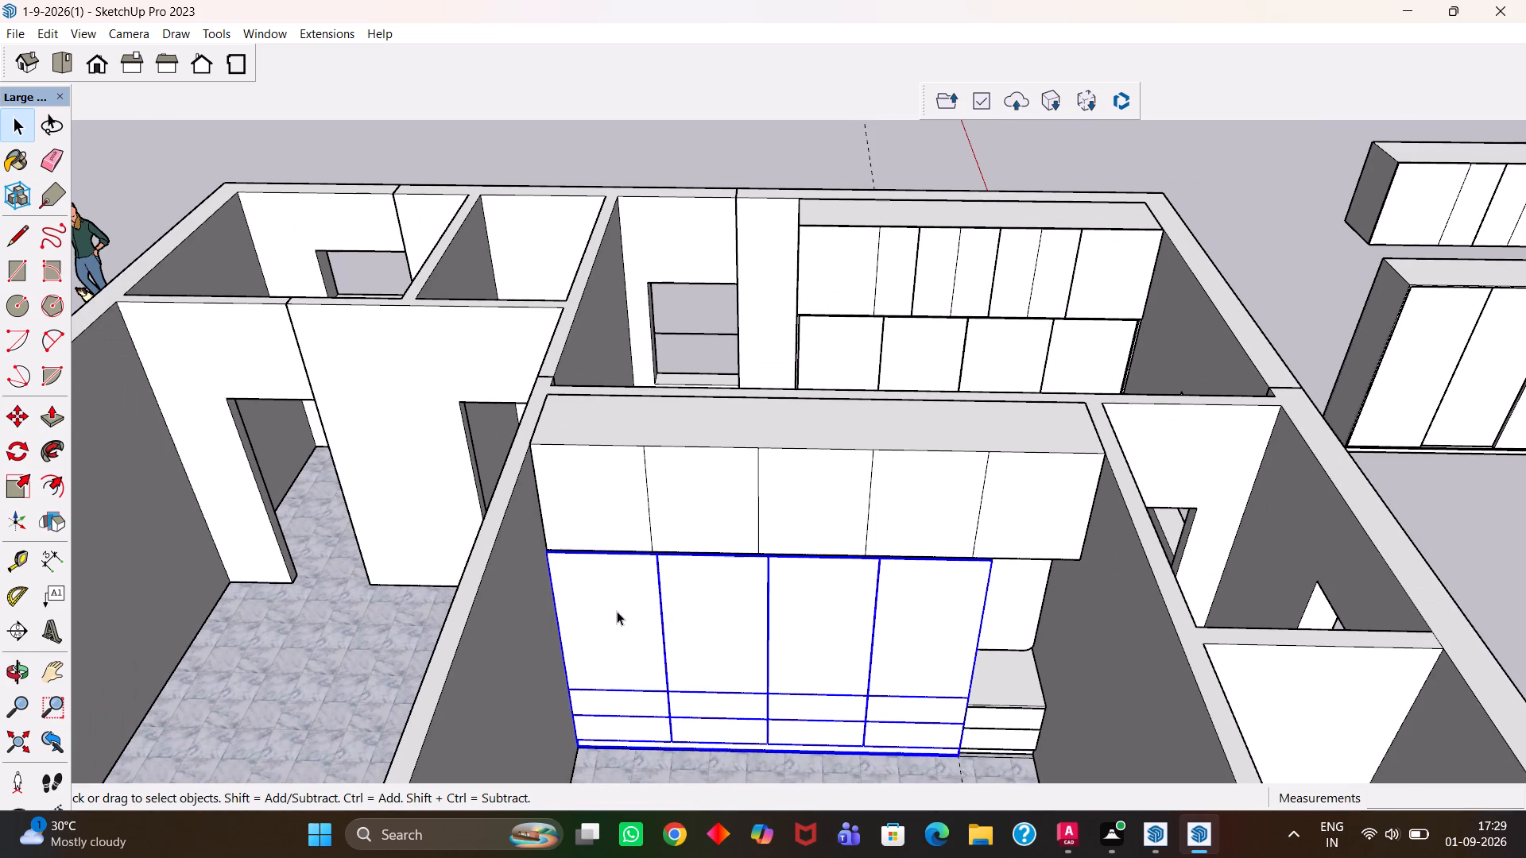
pyautogui.doubleClick(617, 611)
pyautogui.click(617, 601)
pyautogui.scroll(4, 631, 655)
pyautogui.press('m')
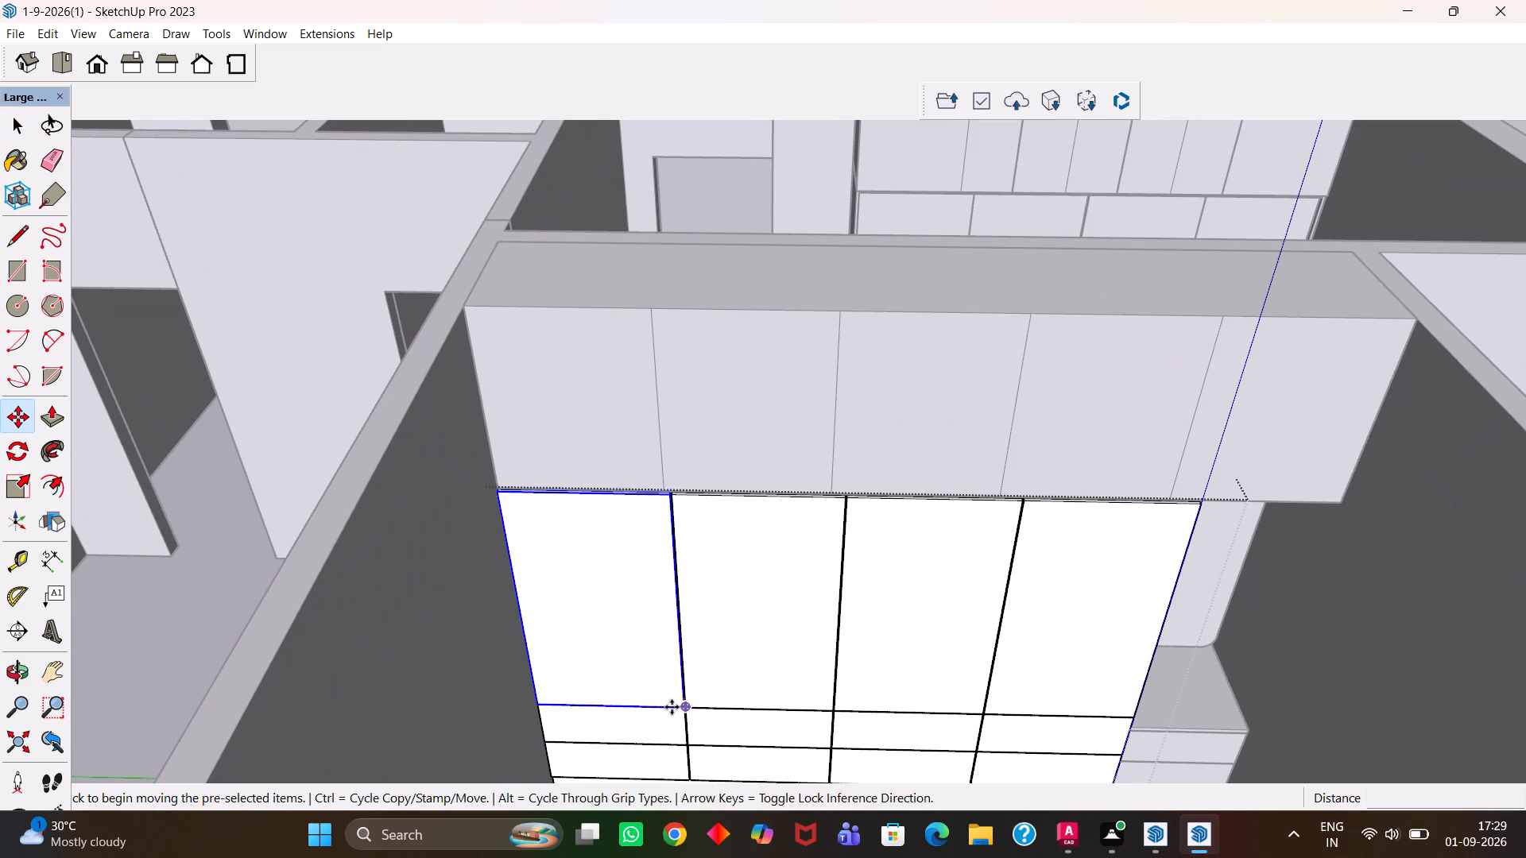
pyautogui.press('space')
pyautogui.click(650, 723)
pyautogui.press('m')
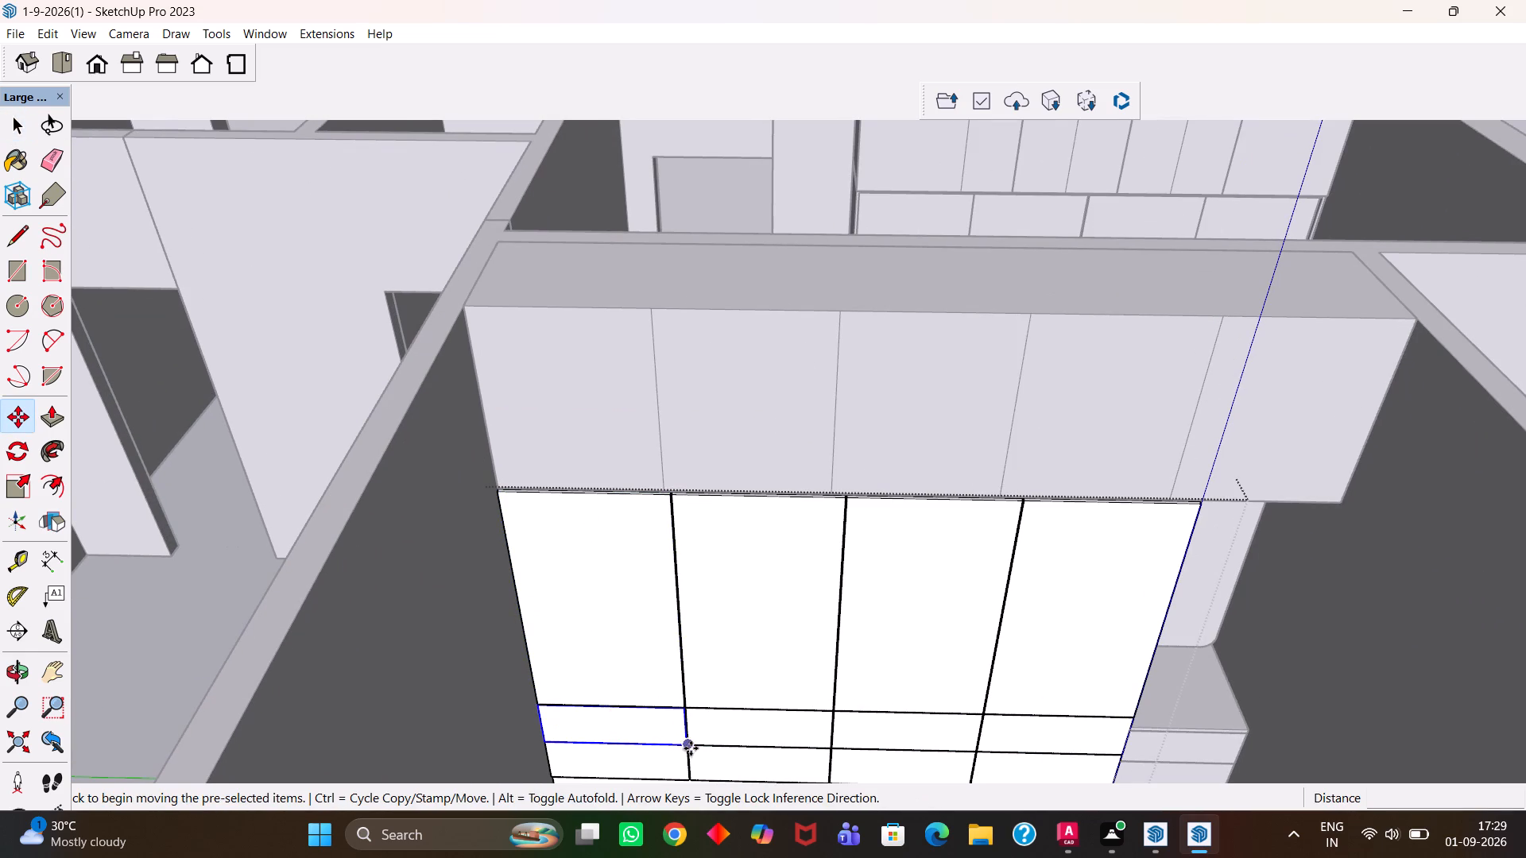
pyautogui.click(691, 748)
pyautogui.click(666, 497)
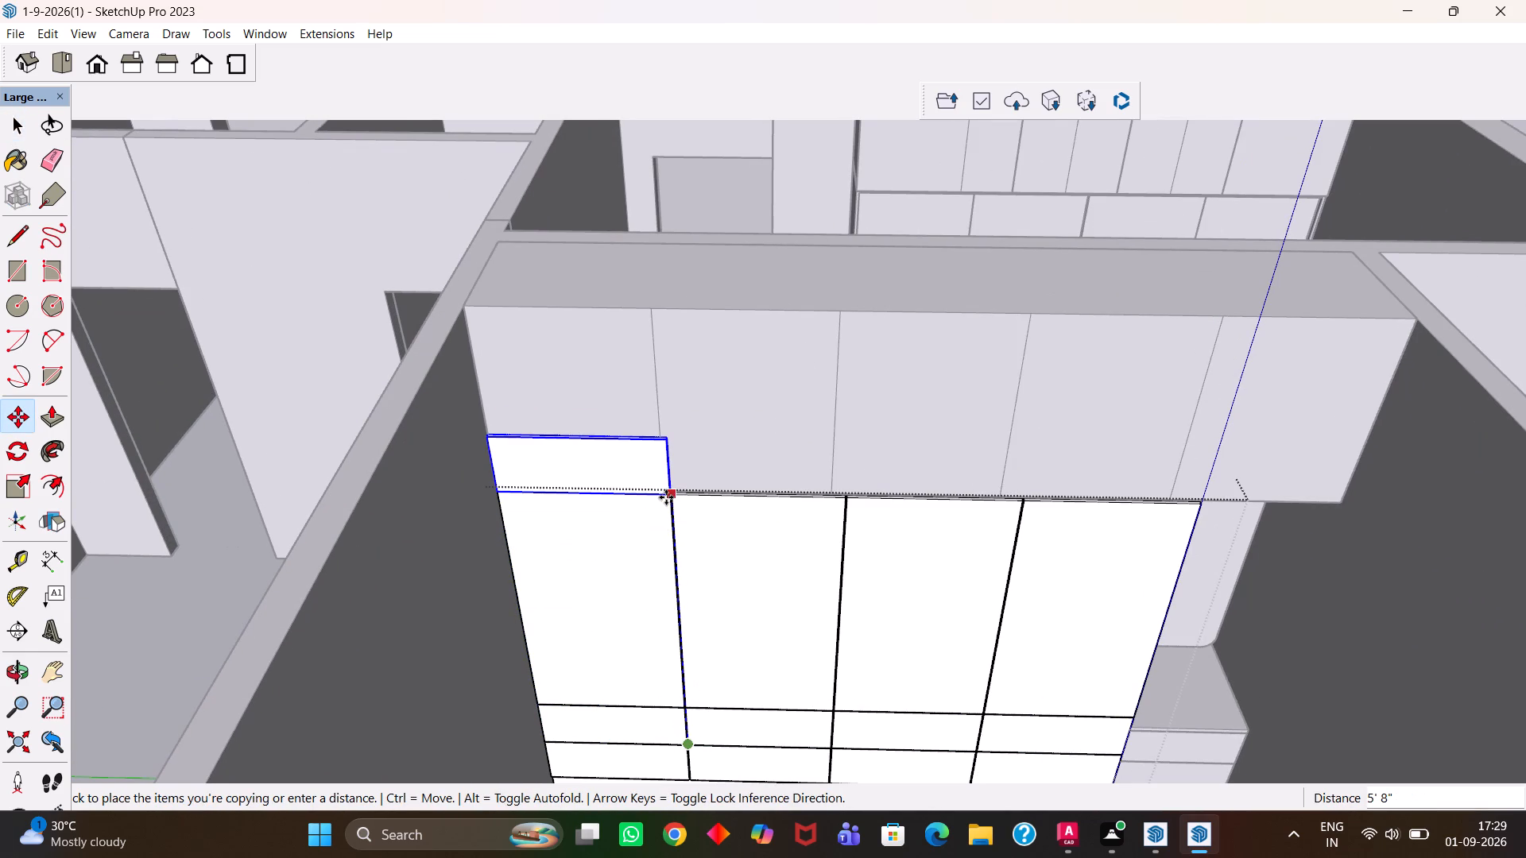
pyautogui.press('space')
pyautogui.doubleClick(214, 497)
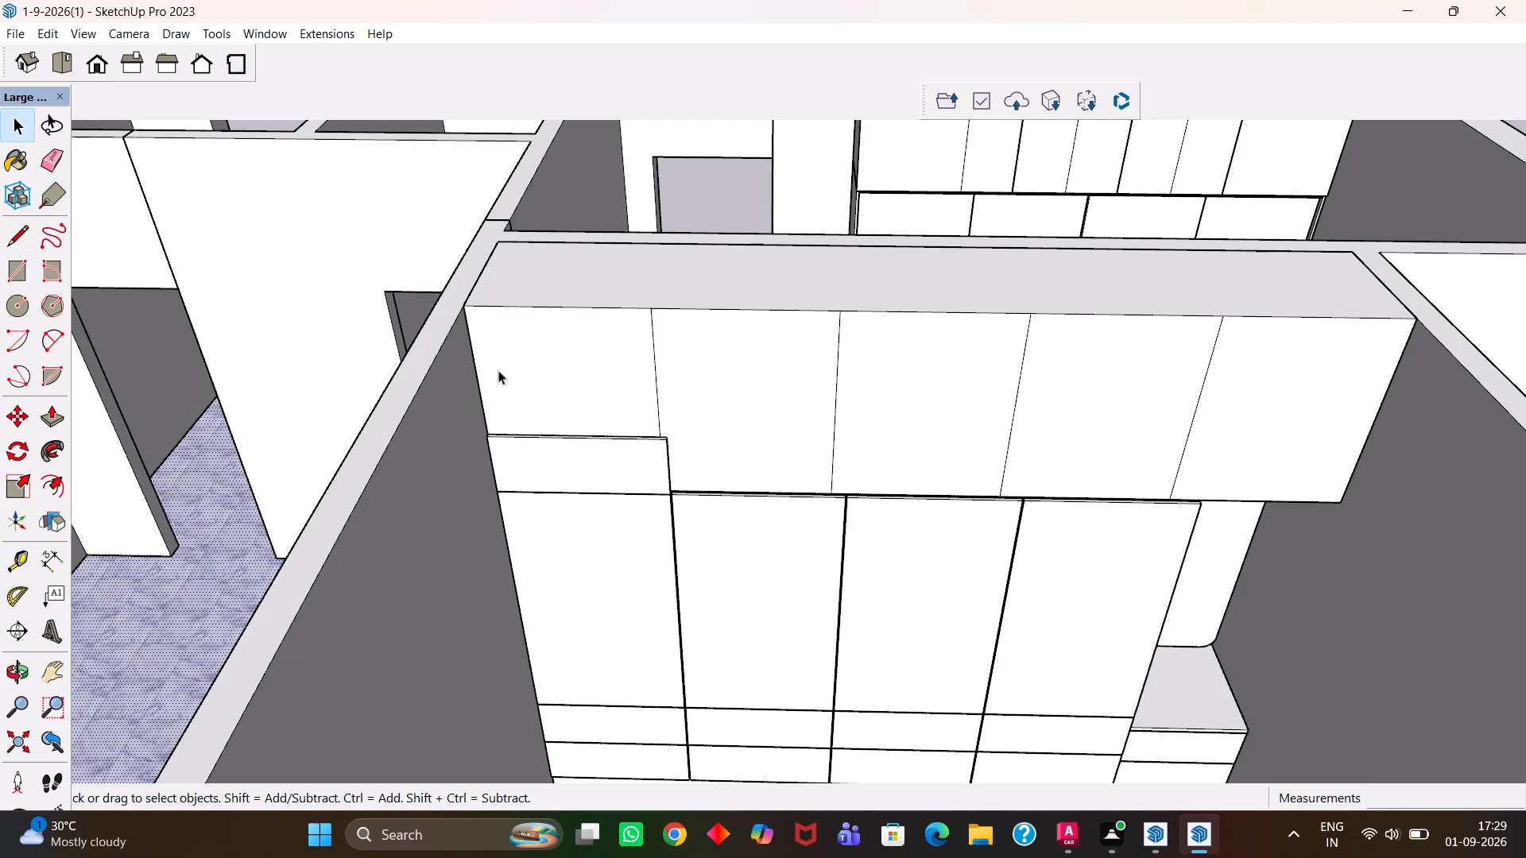
# Push/Pull the copied front's top face up about 2' 7/16" to the overhead cabinet's top edge.
pyautogui.click(584, 459)
pyautogui.scroll(6, 655, 445)
pyautogui.moveTo(608, 435); pyautogui.dragTo(600, 536, button='middle')
pyautogui.scroll(1, 591, 534)
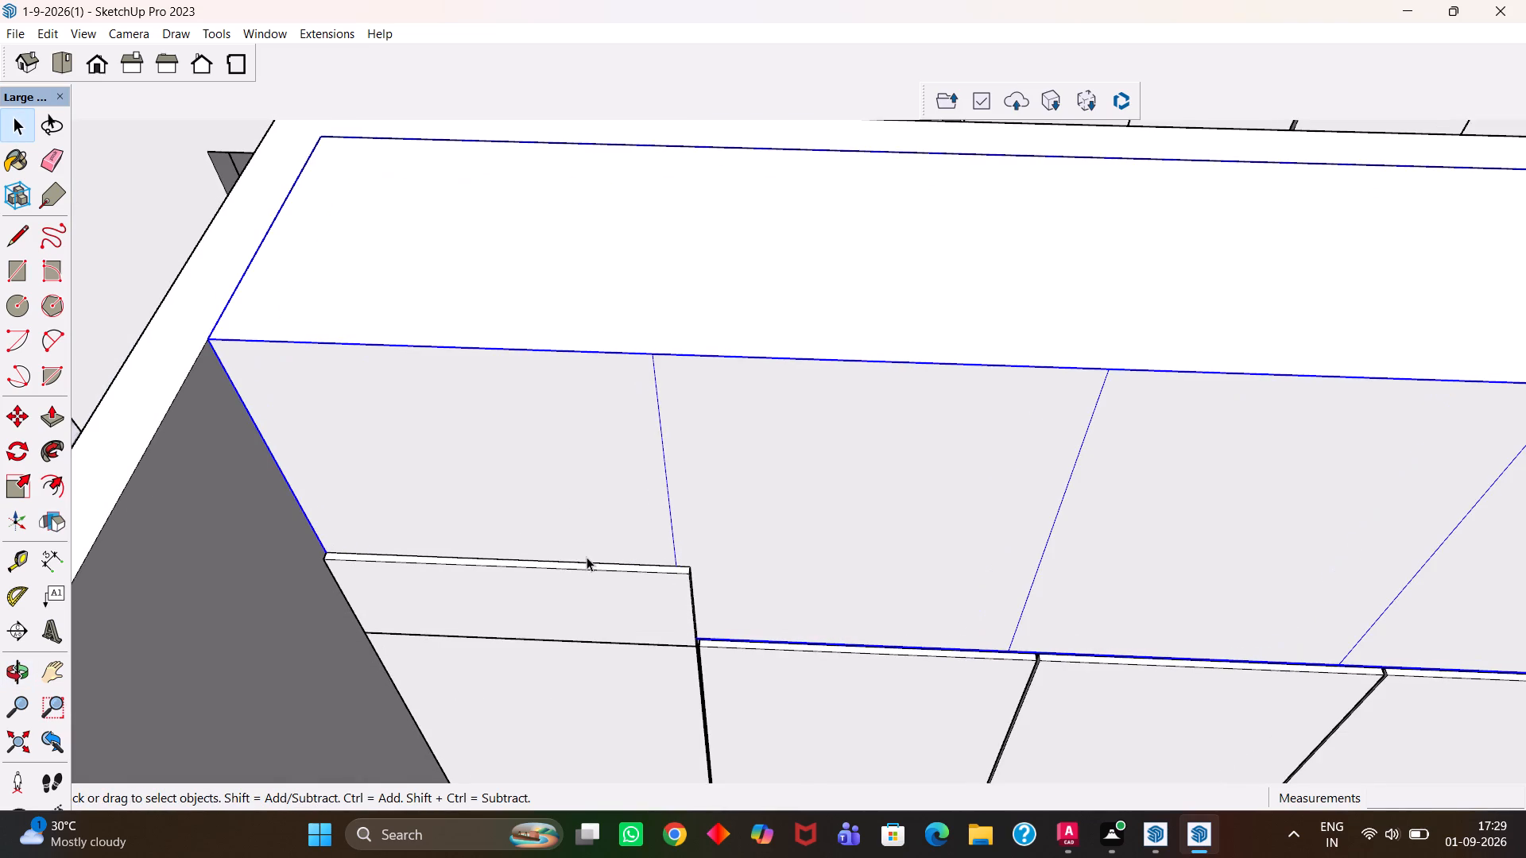
pyautogui.scroll(3, 576, 563)
pyautogui.doubleClick(575, 566)
pyautogui.click(567, 566)
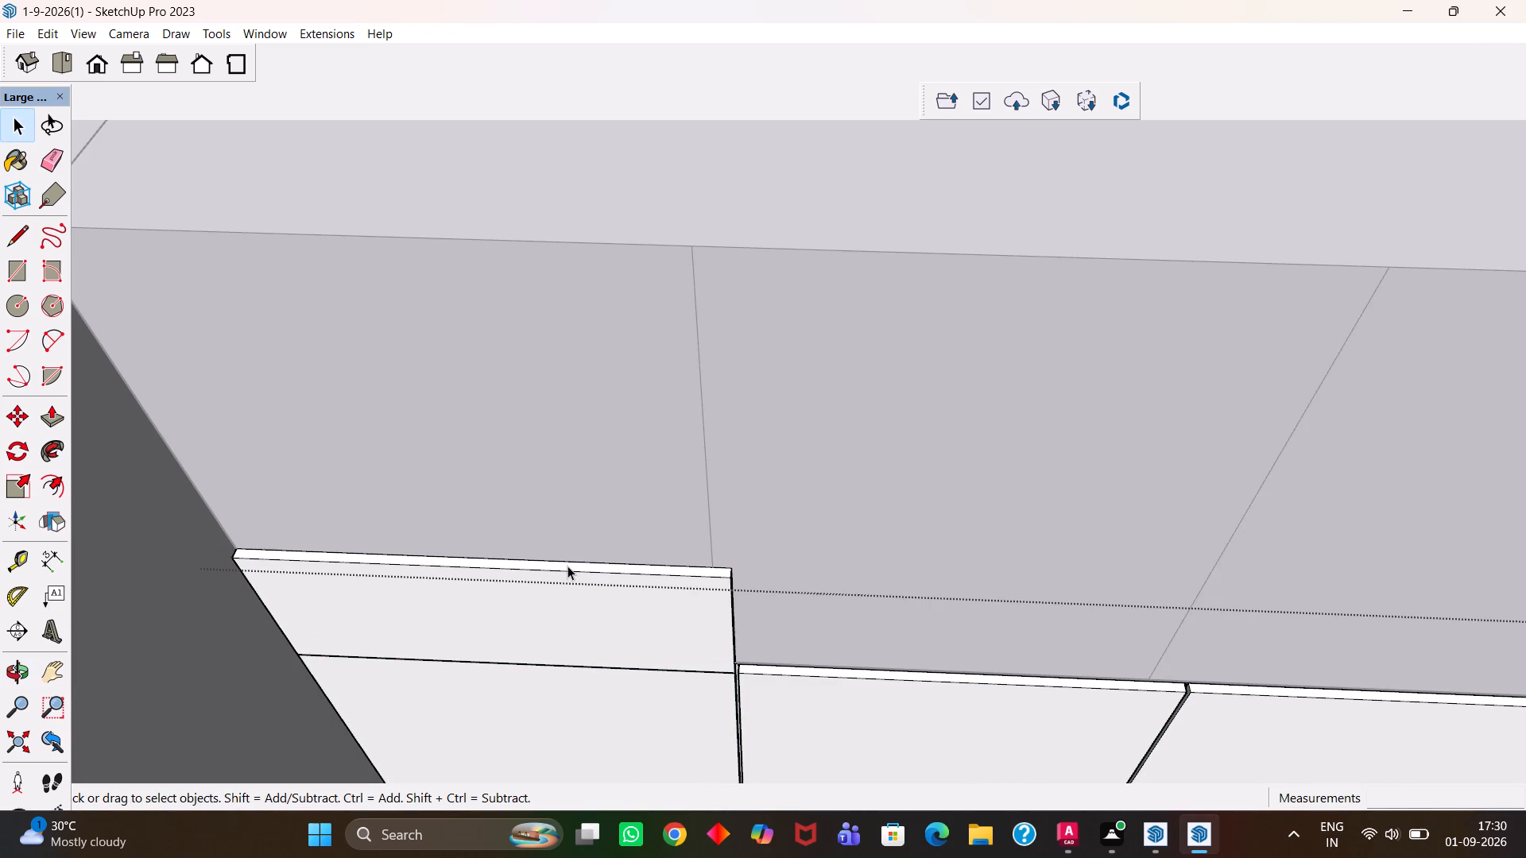
pyautogui.click(567, 566)
pyautogui.click(567, 566)
pyautogui.click(567, 566)
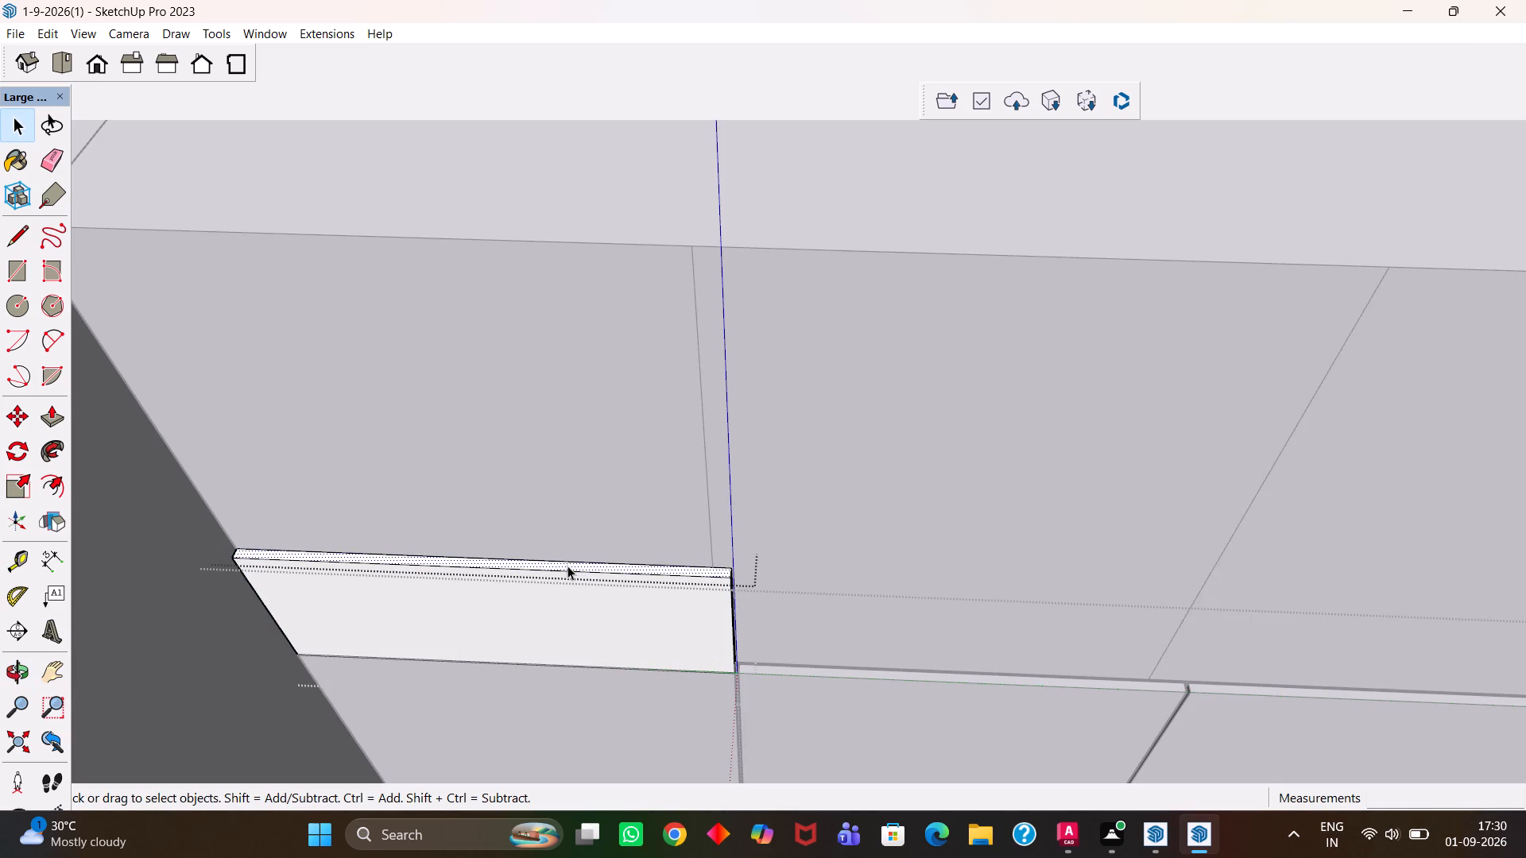
pyautogui.press('p')
pyautogui.click(567, 566)
pyautogui.scroll(-3, 622, 379)
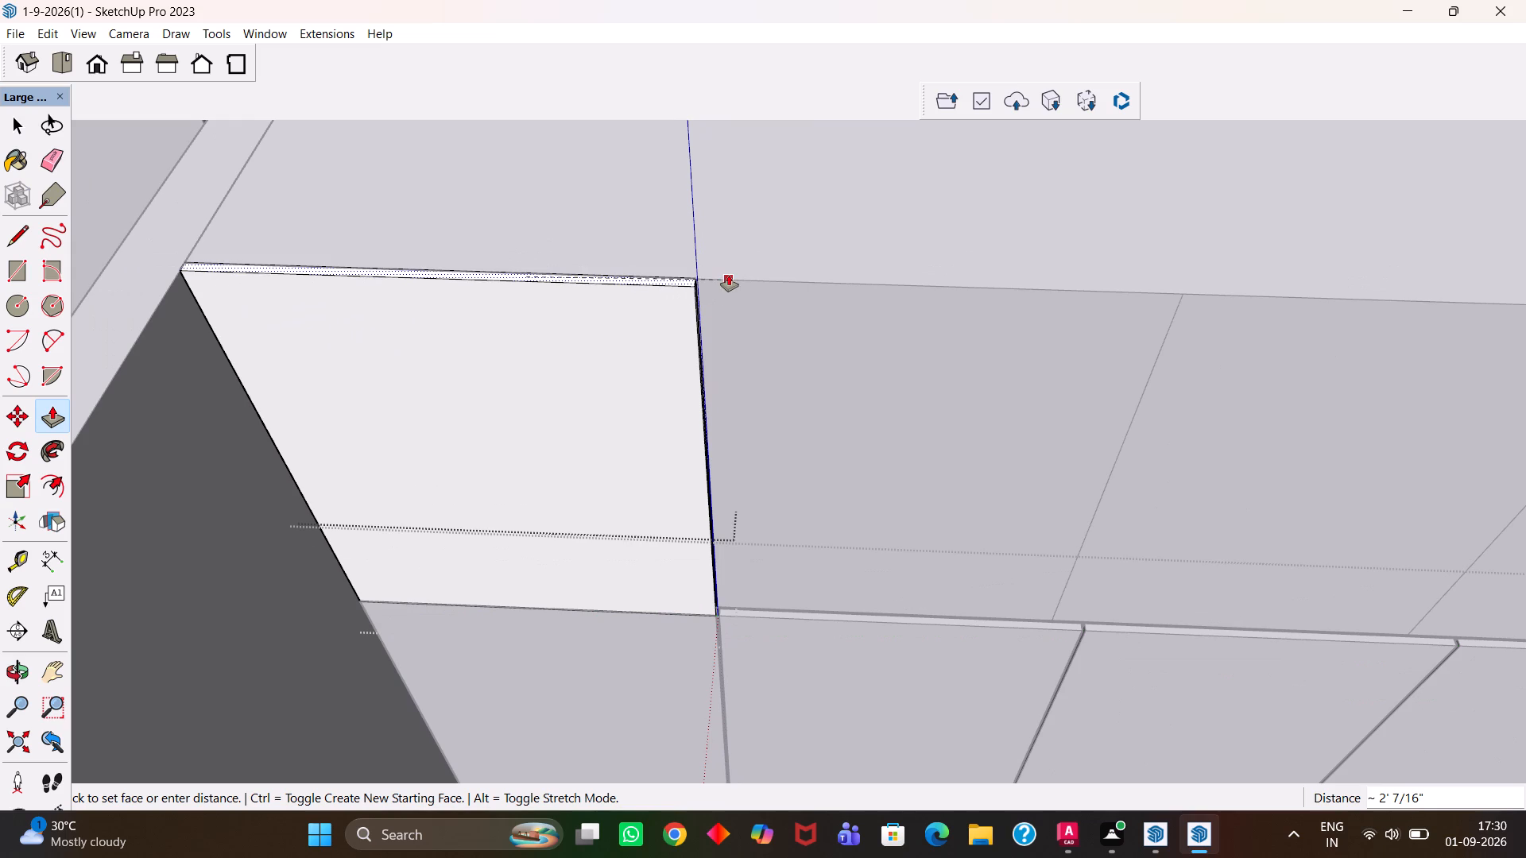
pyautogui.click(729, 275)
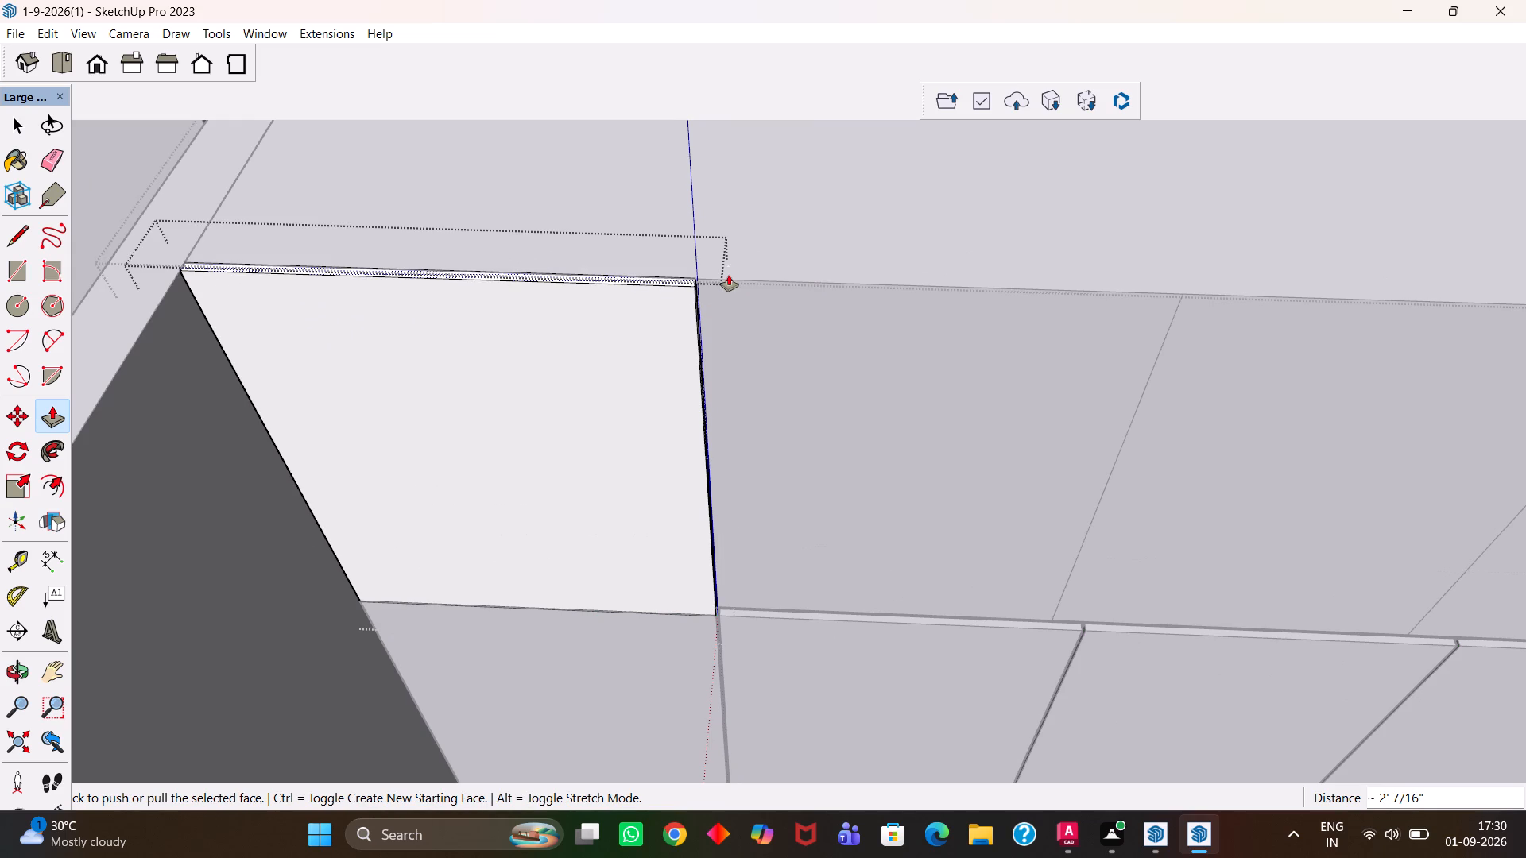
# Push/Pull the new overhead front's side face next to the second column about 1/4", aligning it with the tall door's edge below.
pyautogui.press('h')
pyautogui.scroll(3, 696, 323)
pyautogui.moveTo(595, 323); pyautogui.dragTo(778, 381)
pyautogui.moveTo(878, 392); pyautogui.dragTo(614, 389, button='middle')
pyautogui.scroll(7, 673, 350)
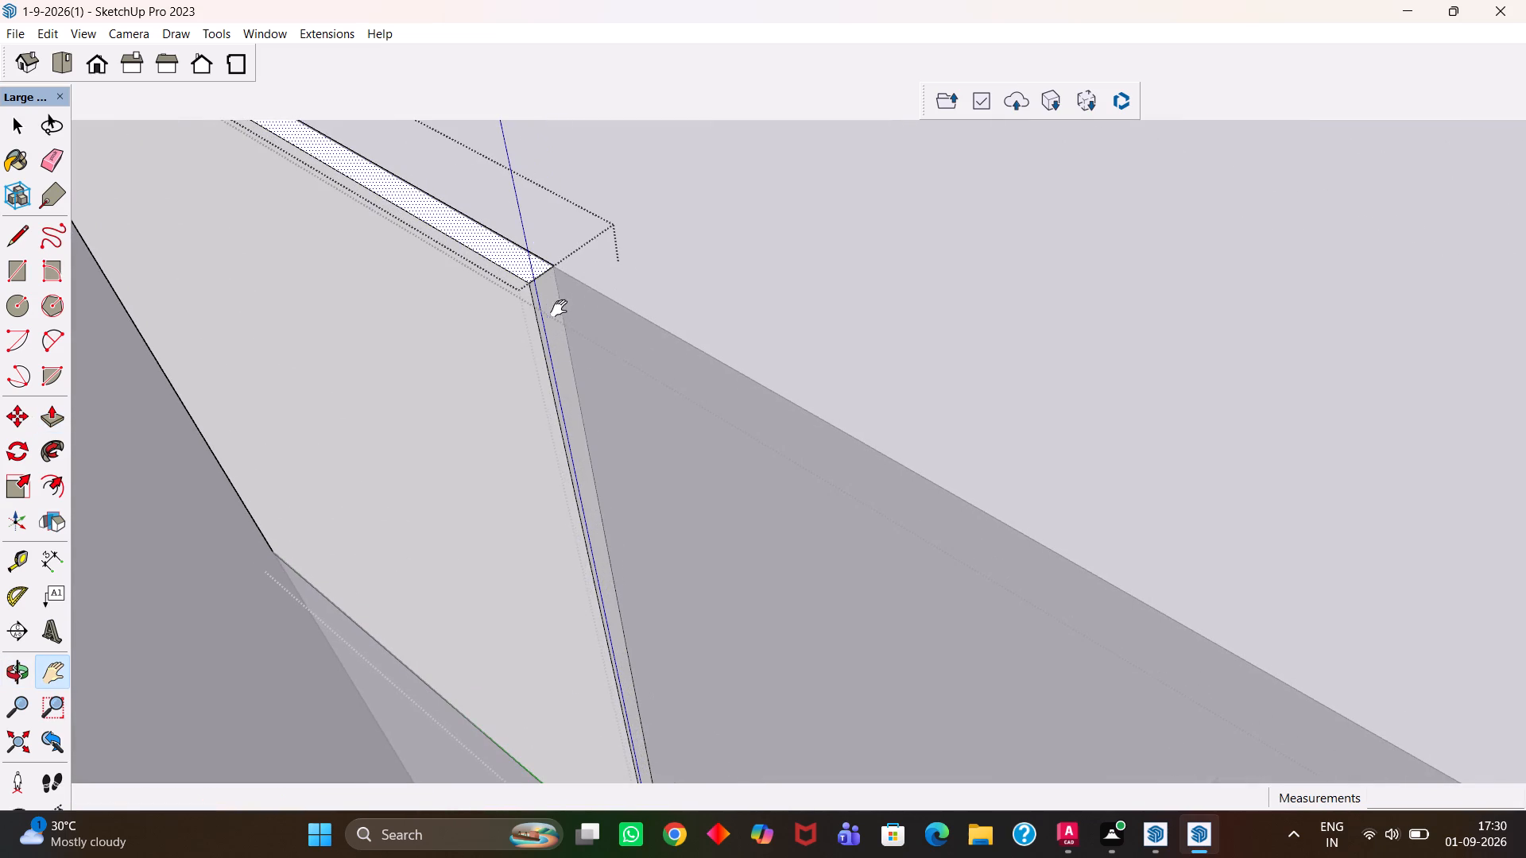
pyautogui.press('space')
pyautogui.click(542, 284)
pyautogui.scroll(-3, 546, 300)
pyautogui.press('p')
pyautogui.click(548, 305)
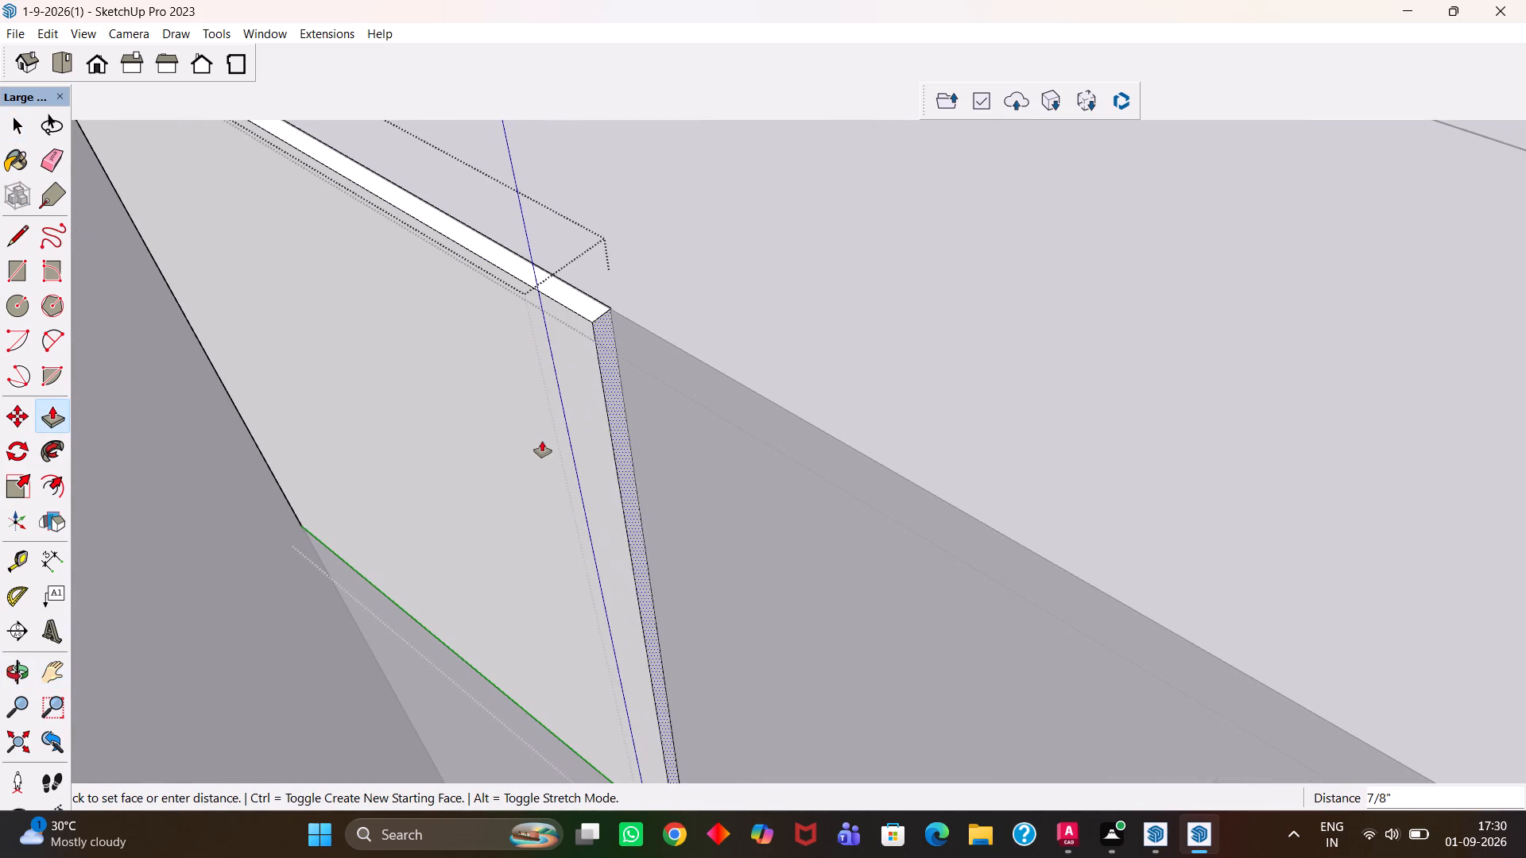
pyautogui.press('h')
pyautogui.scroll(-6, 540, 441)
pyautogui.moveTo(539, 479); pyautogui.dragTo(684, 291)
pyautogui.scroll(1, 682, 556)
pyautogui.moveTo(682, 565); pyautogui.dragTo(860, 409, button='middle')
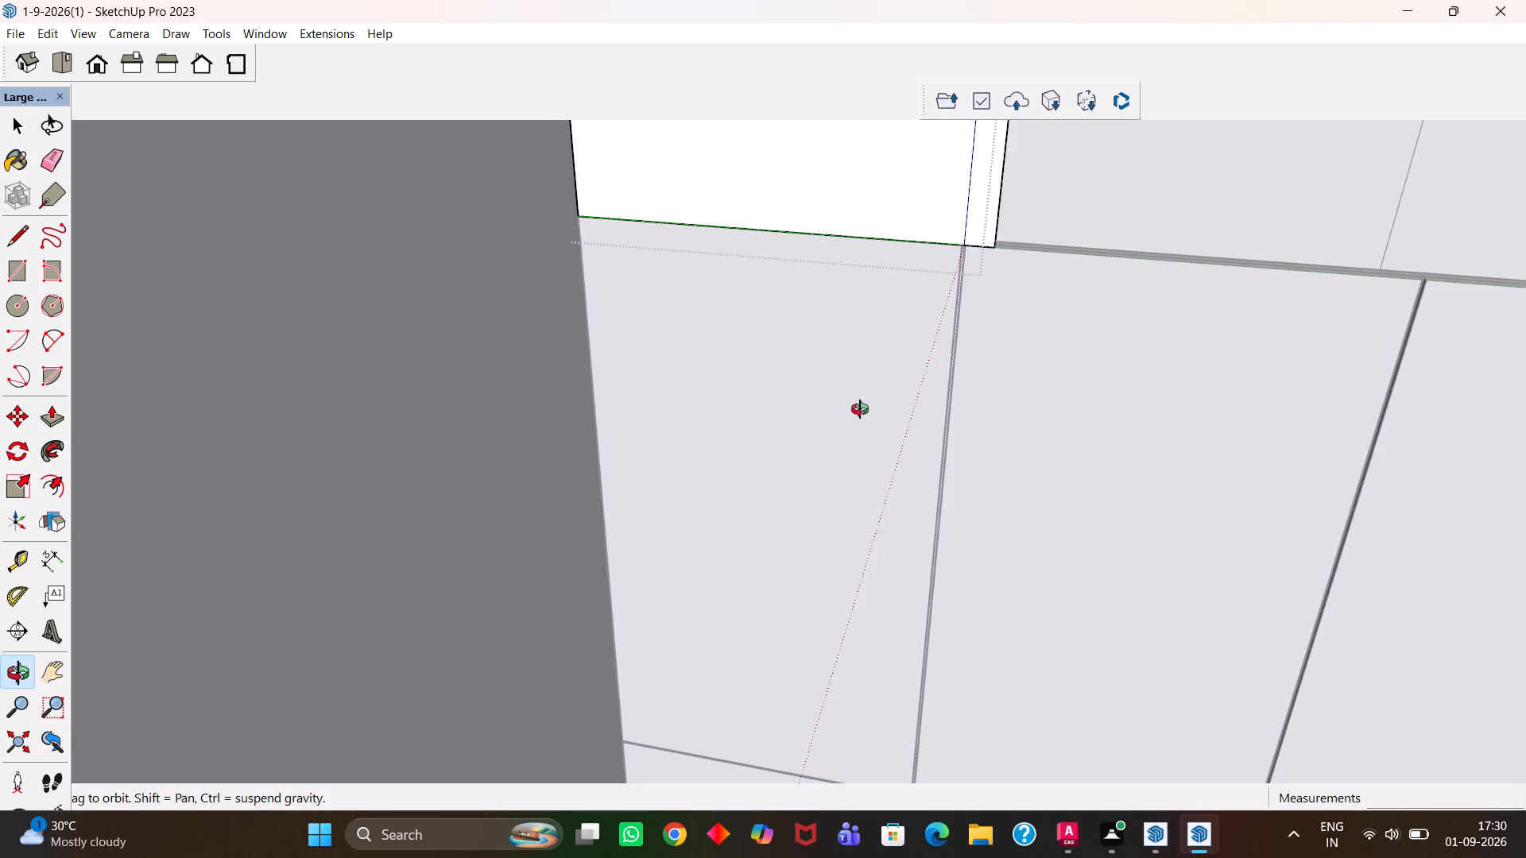
pyautogui.moveTo(860, 409); pyautogui.dragTo(843, 416, button='middle')
pyautogui.press('Escape')
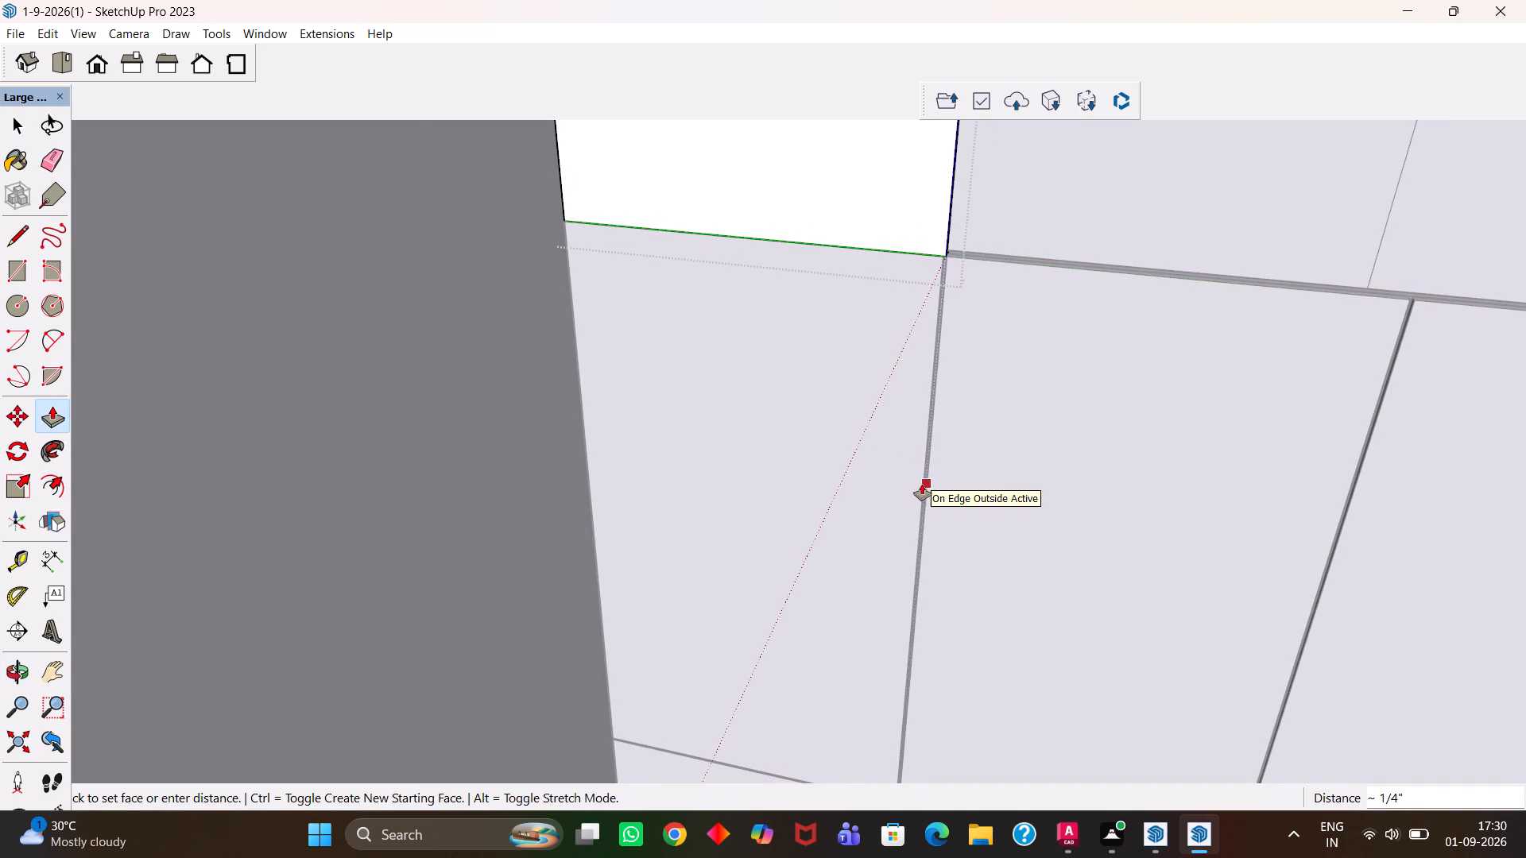
pyautogui.click(922, 484)
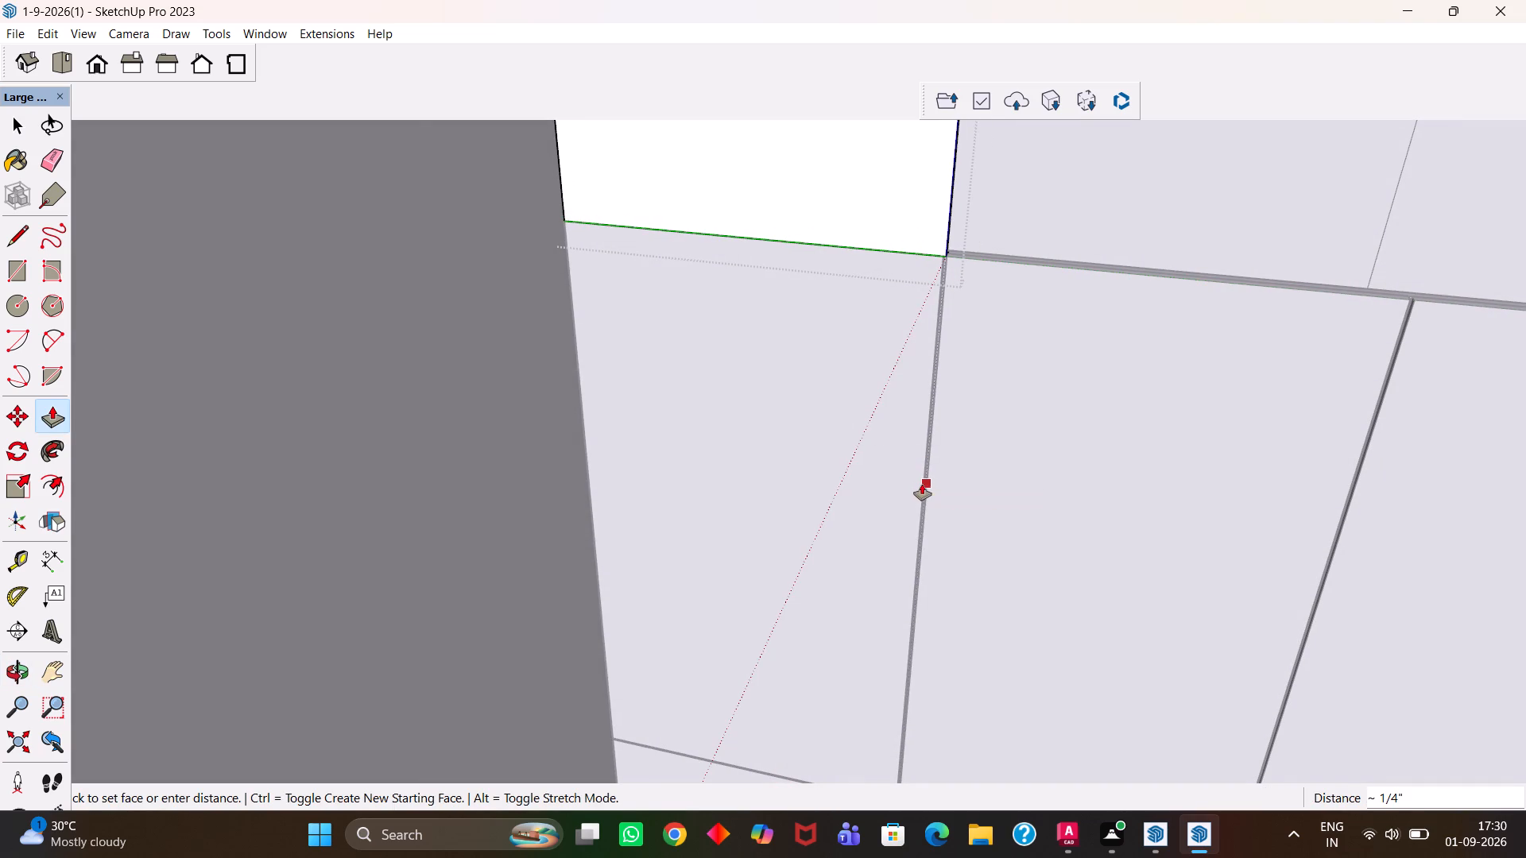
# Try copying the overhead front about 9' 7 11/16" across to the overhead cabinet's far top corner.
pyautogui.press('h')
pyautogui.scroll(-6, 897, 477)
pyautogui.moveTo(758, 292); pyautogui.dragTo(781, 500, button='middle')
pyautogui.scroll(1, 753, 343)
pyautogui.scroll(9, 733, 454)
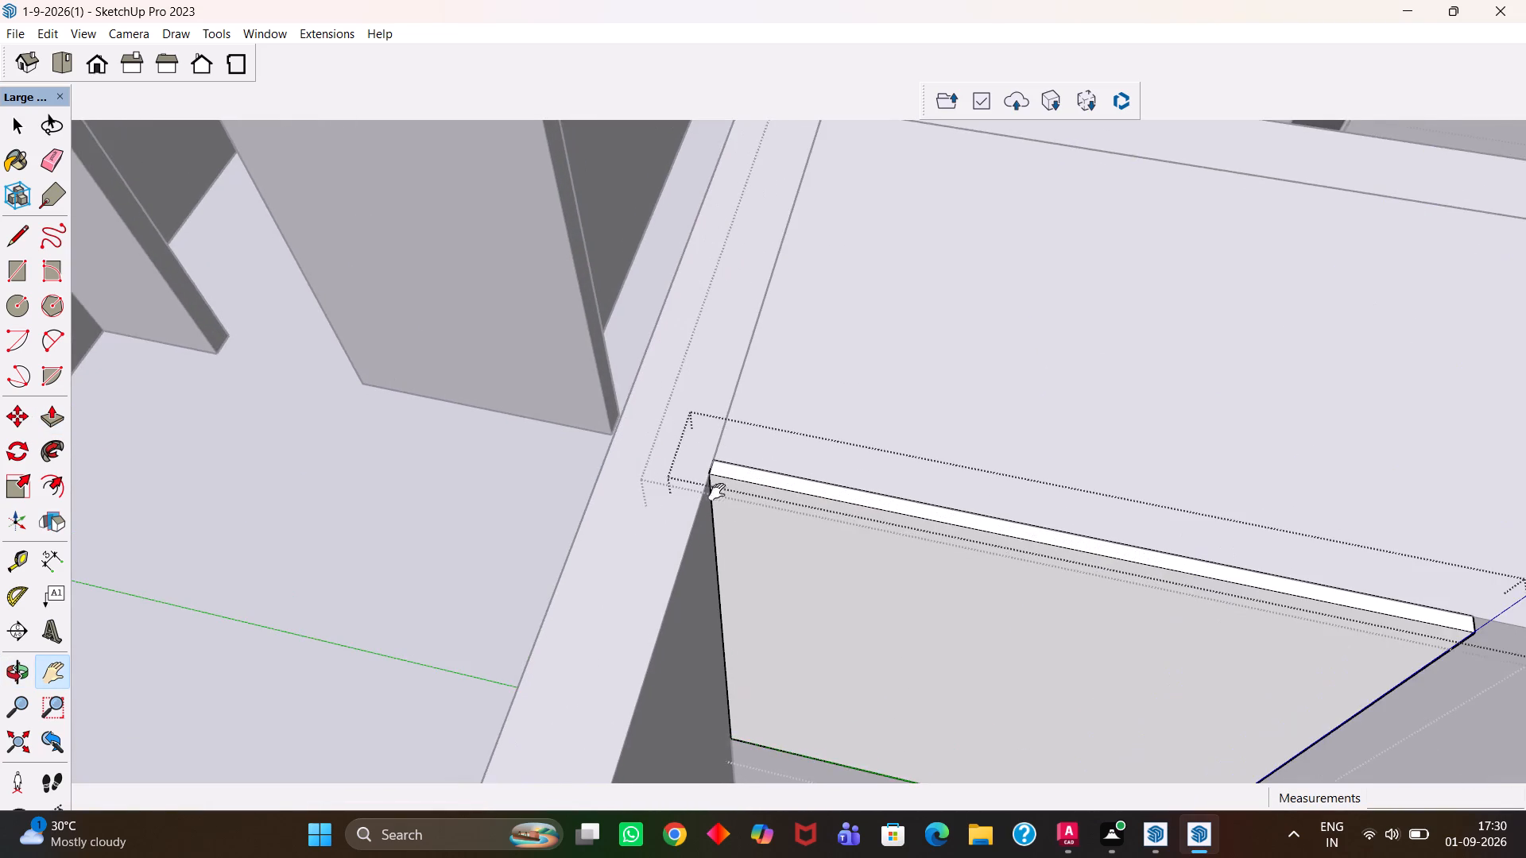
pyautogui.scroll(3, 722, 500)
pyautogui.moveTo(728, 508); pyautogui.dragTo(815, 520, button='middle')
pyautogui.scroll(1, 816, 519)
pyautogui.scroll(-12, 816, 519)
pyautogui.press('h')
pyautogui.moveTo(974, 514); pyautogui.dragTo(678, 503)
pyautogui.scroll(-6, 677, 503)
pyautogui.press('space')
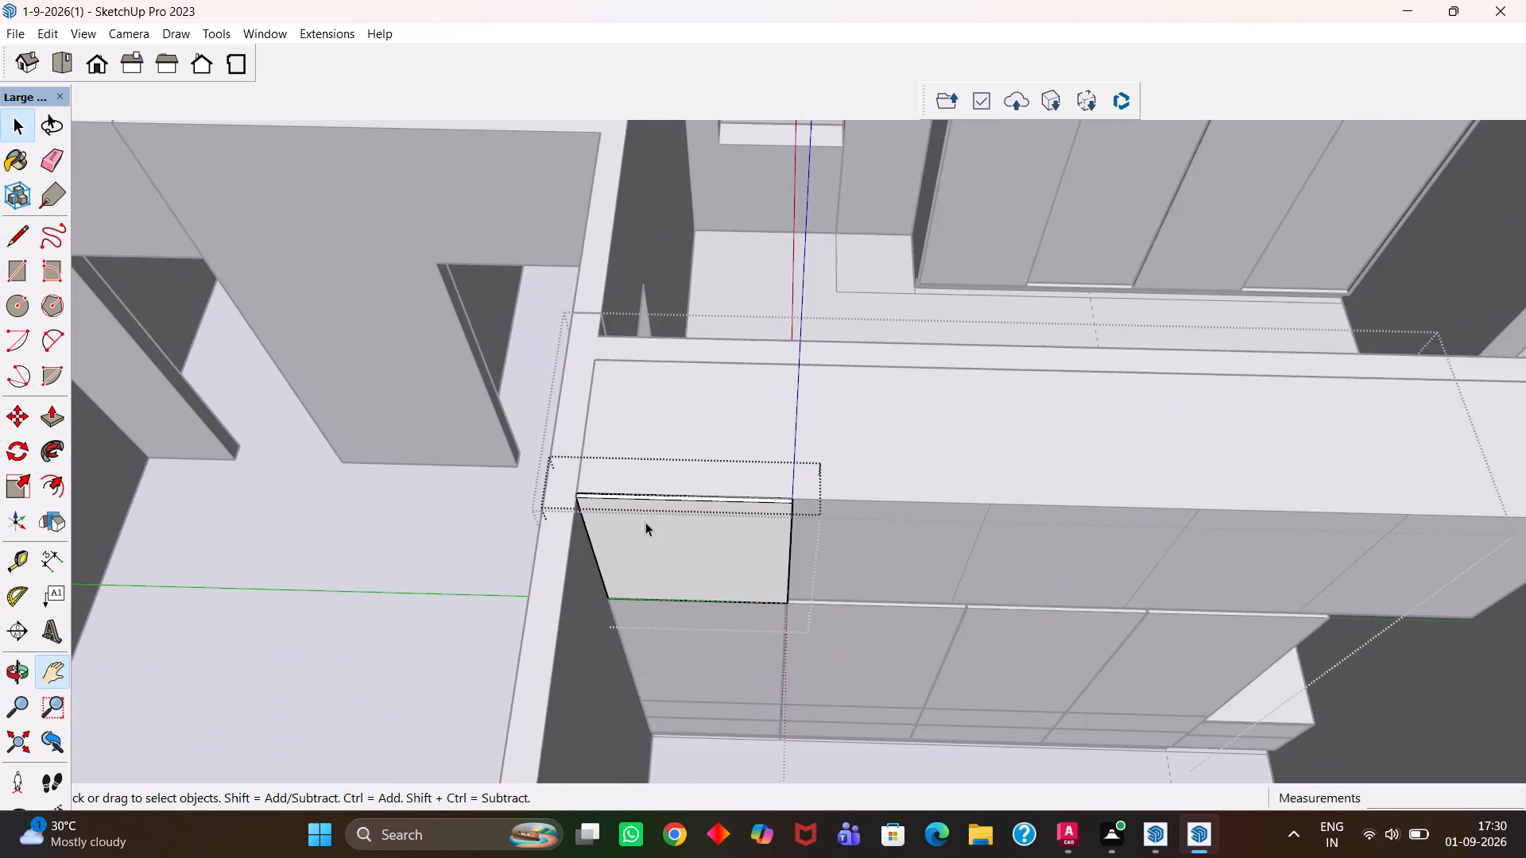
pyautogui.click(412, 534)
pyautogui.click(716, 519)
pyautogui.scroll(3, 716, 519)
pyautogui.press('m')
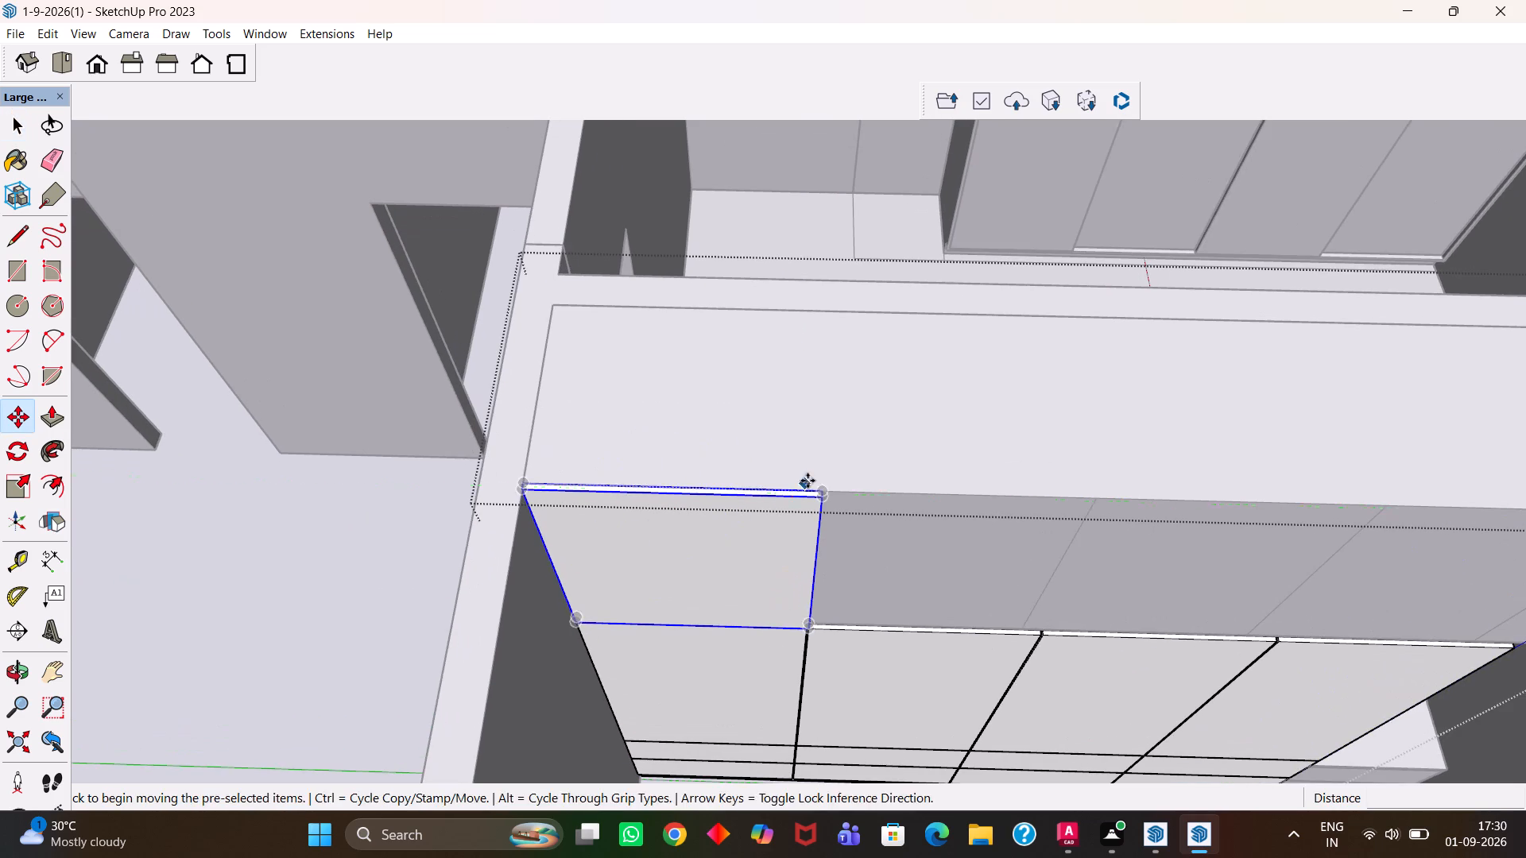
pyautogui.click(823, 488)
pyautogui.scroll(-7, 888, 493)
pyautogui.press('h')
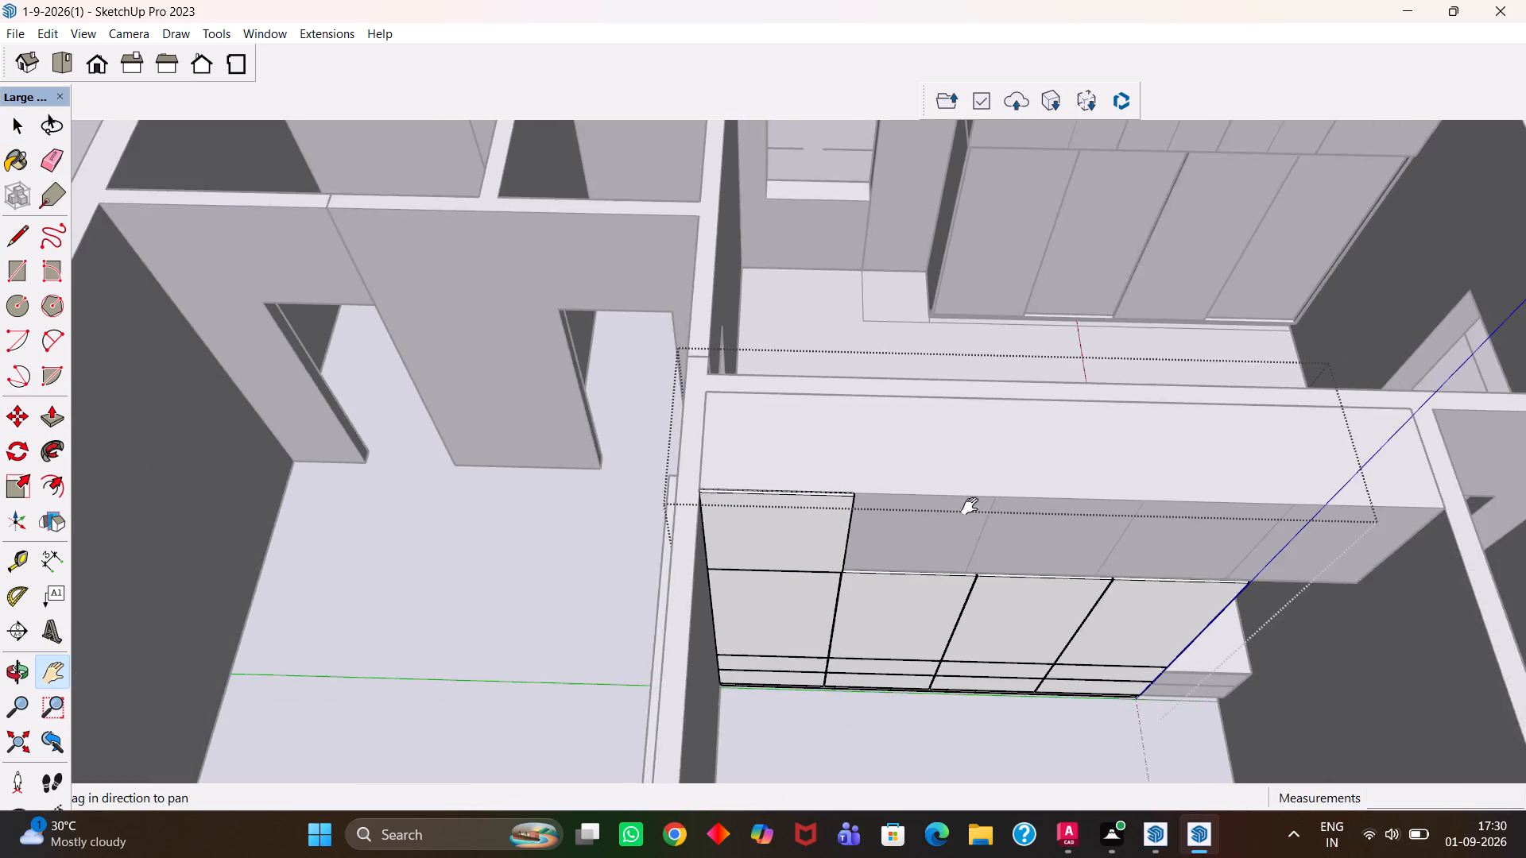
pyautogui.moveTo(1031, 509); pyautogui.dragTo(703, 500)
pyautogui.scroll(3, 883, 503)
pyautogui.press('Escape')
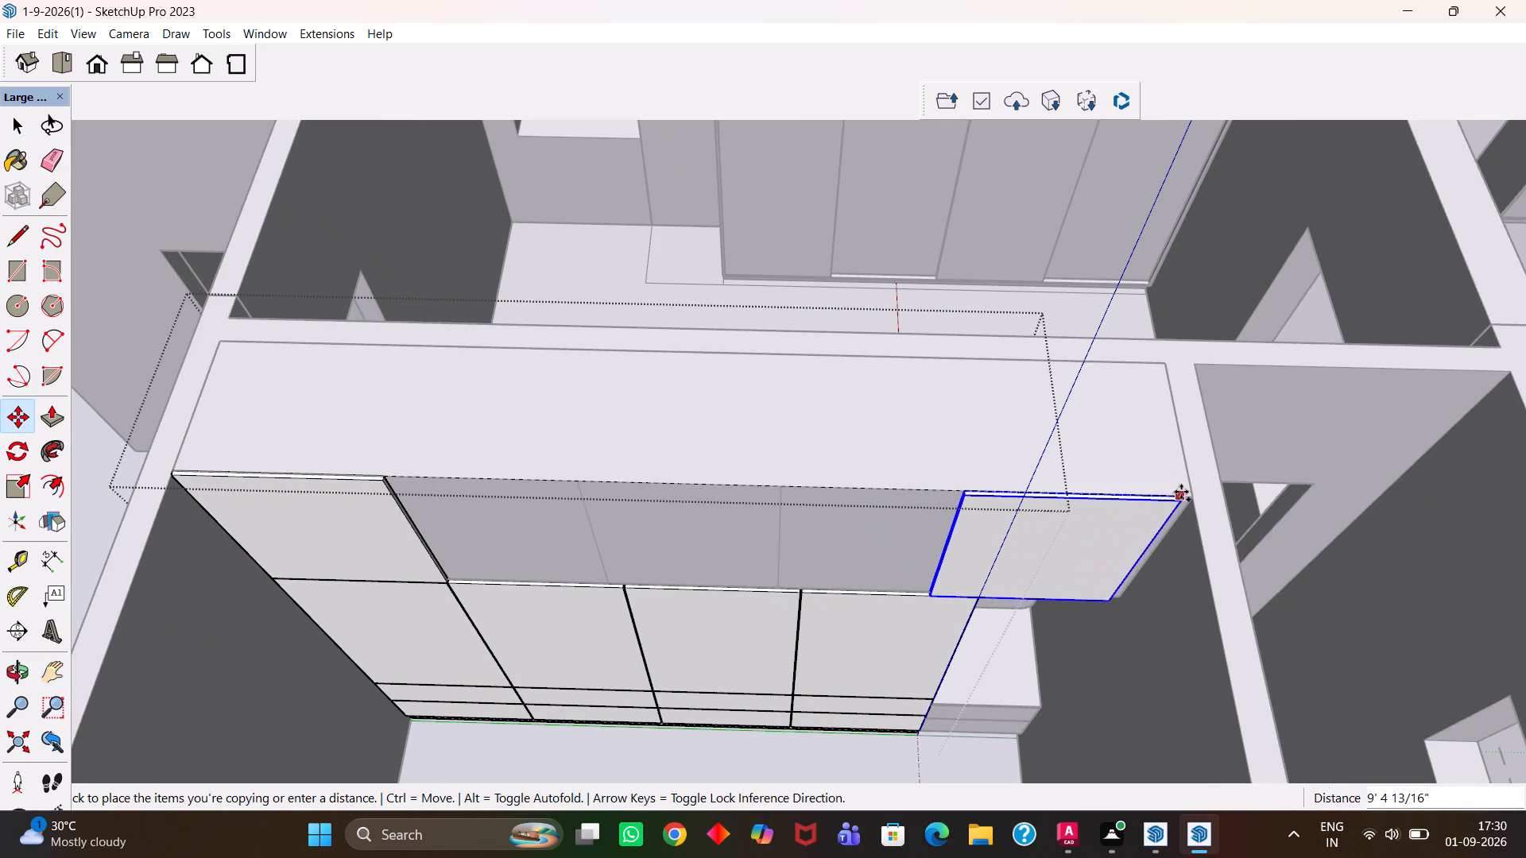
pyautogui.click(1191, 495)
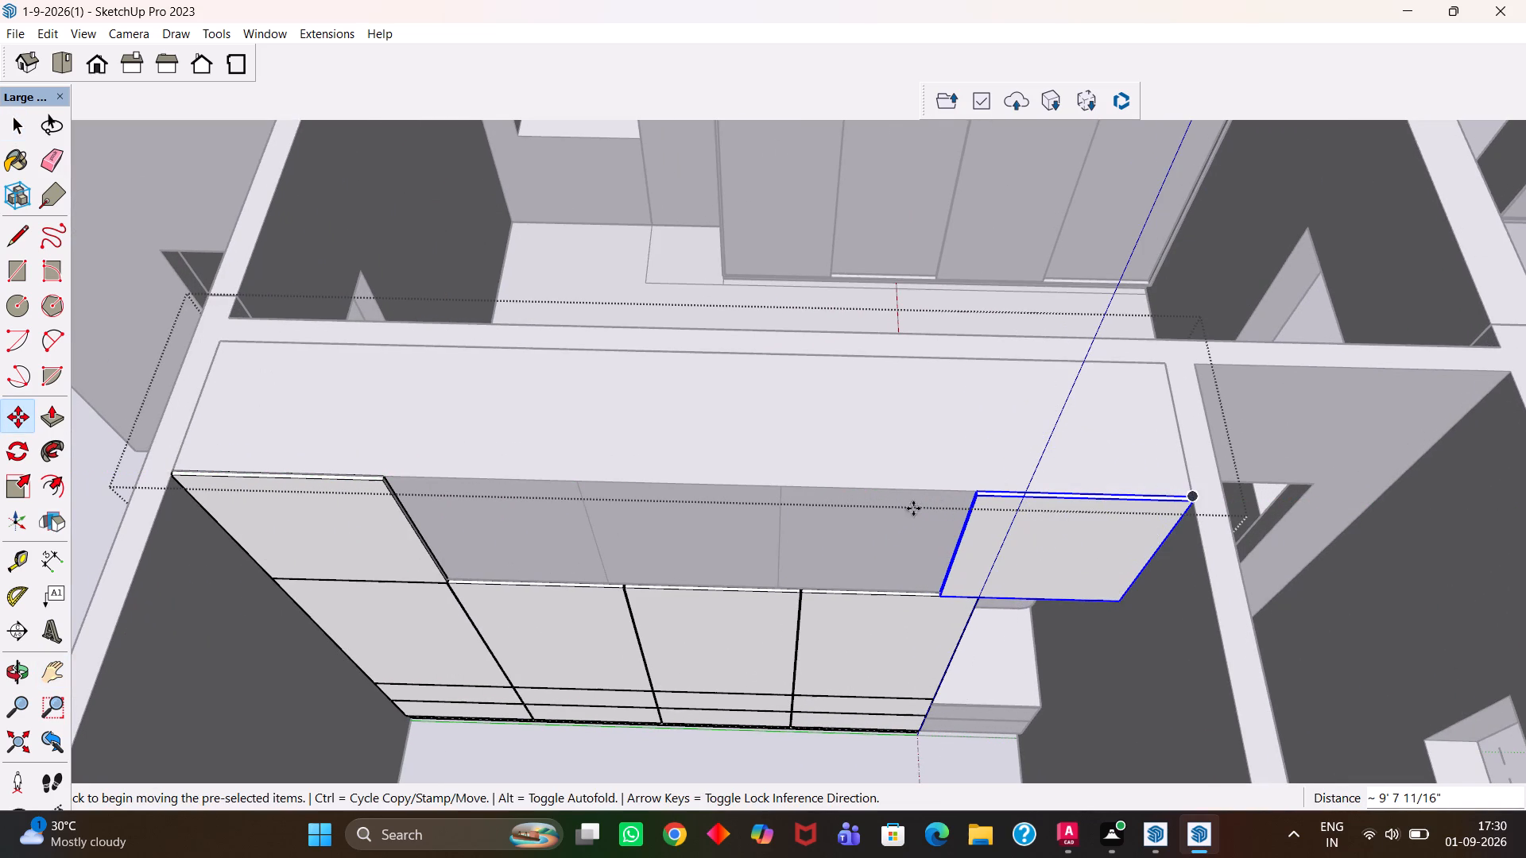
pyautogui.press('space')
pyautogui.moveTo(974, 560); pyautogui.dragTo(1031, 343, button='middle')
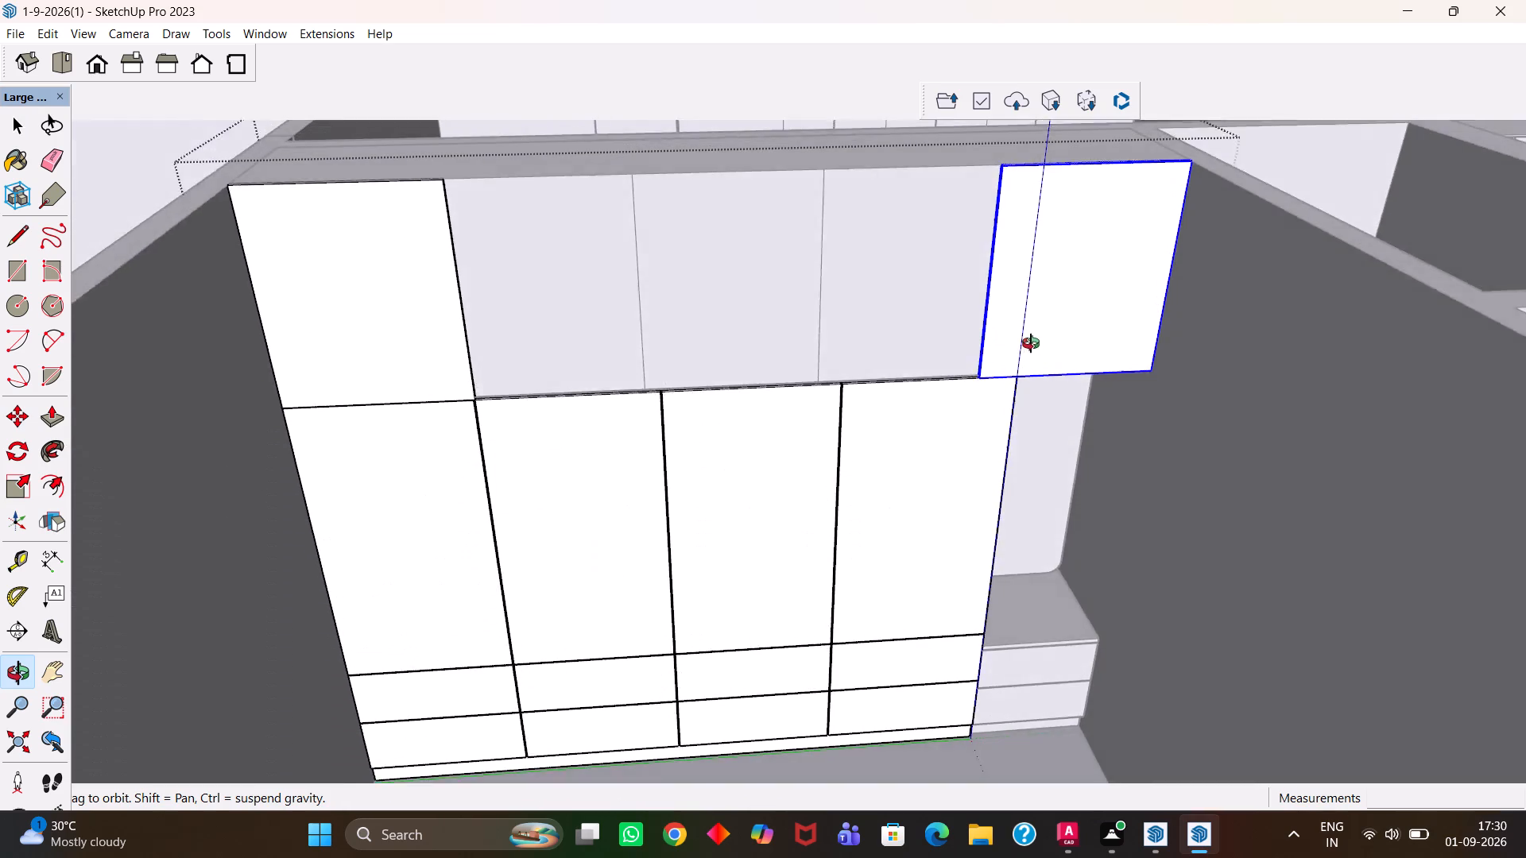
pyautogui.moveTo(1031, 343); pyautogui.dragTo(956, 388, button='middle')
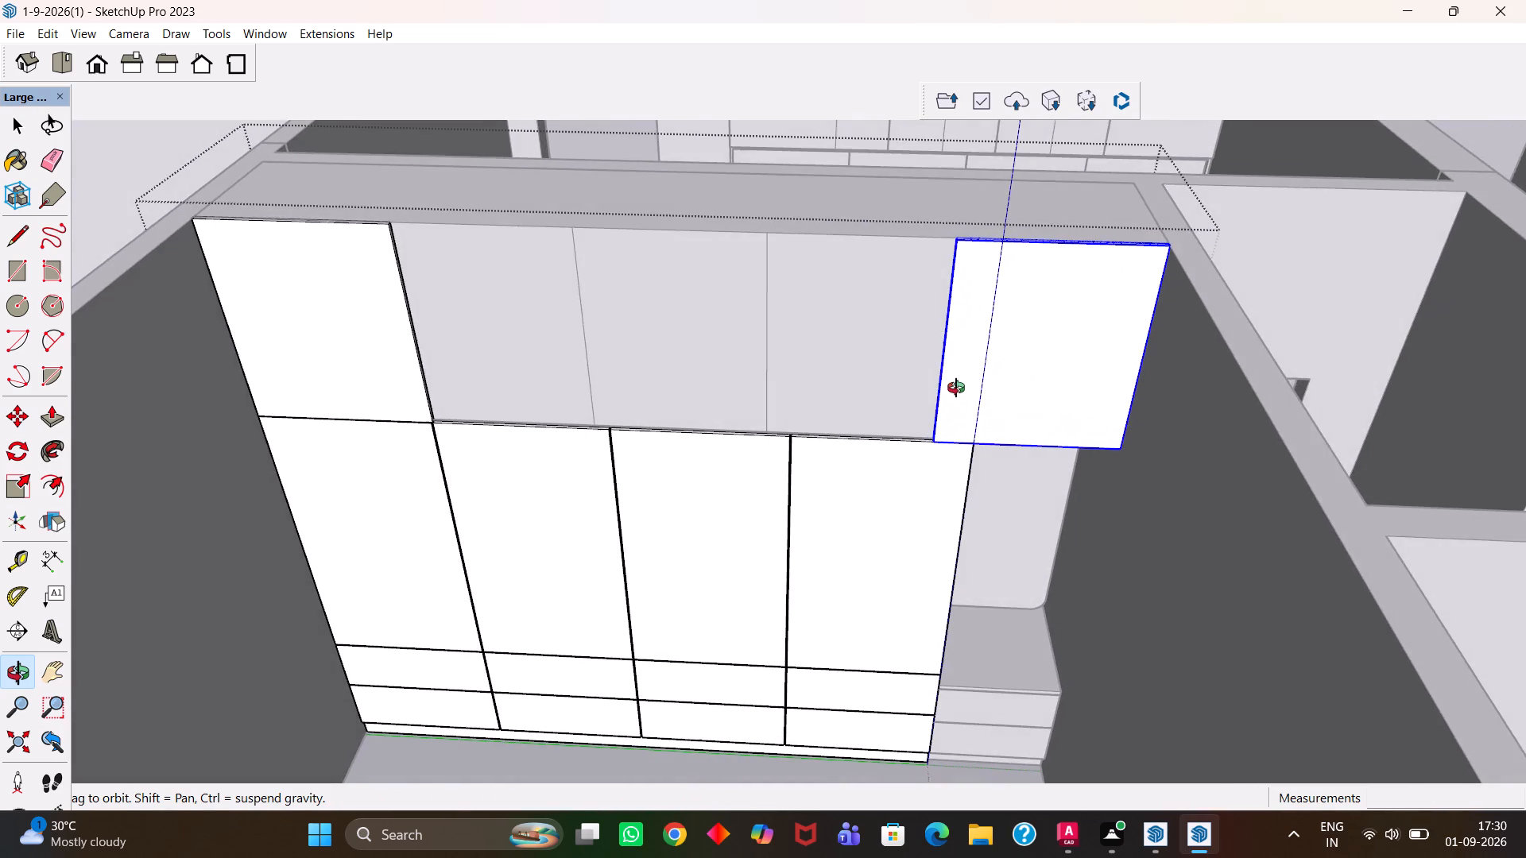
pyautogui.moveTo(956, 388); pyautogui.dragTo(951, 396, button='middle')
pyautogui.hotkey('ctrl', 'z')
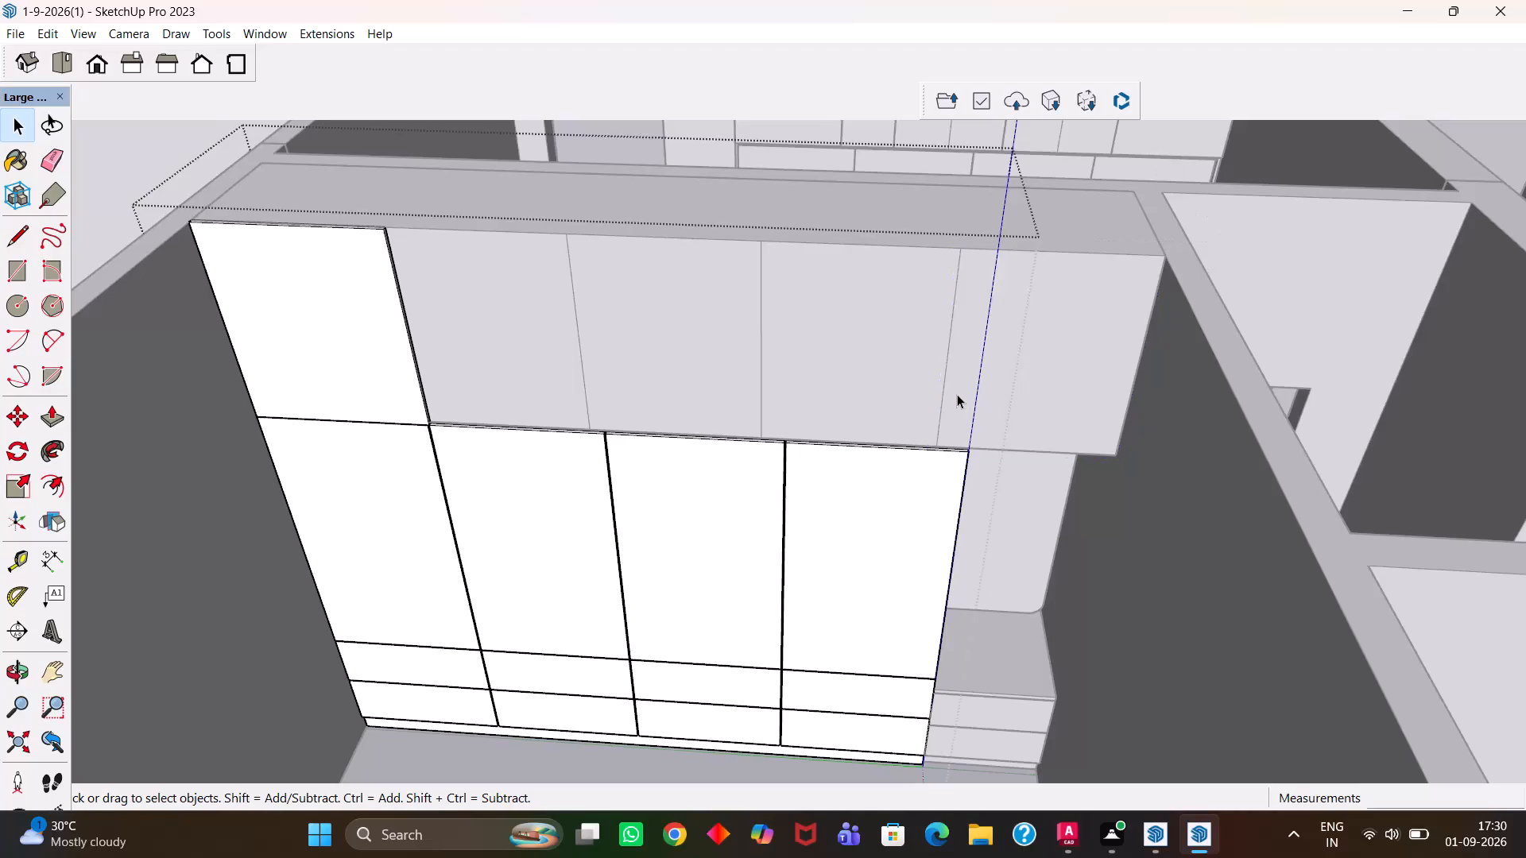
# Copy the overhead front 7' 8" across to the fourth wardrobe column and divide the spacing by 3 to fill the columns between.
pyautogui.press('space')
pyautogui.click(347, 333)
pyautogui.press('m')
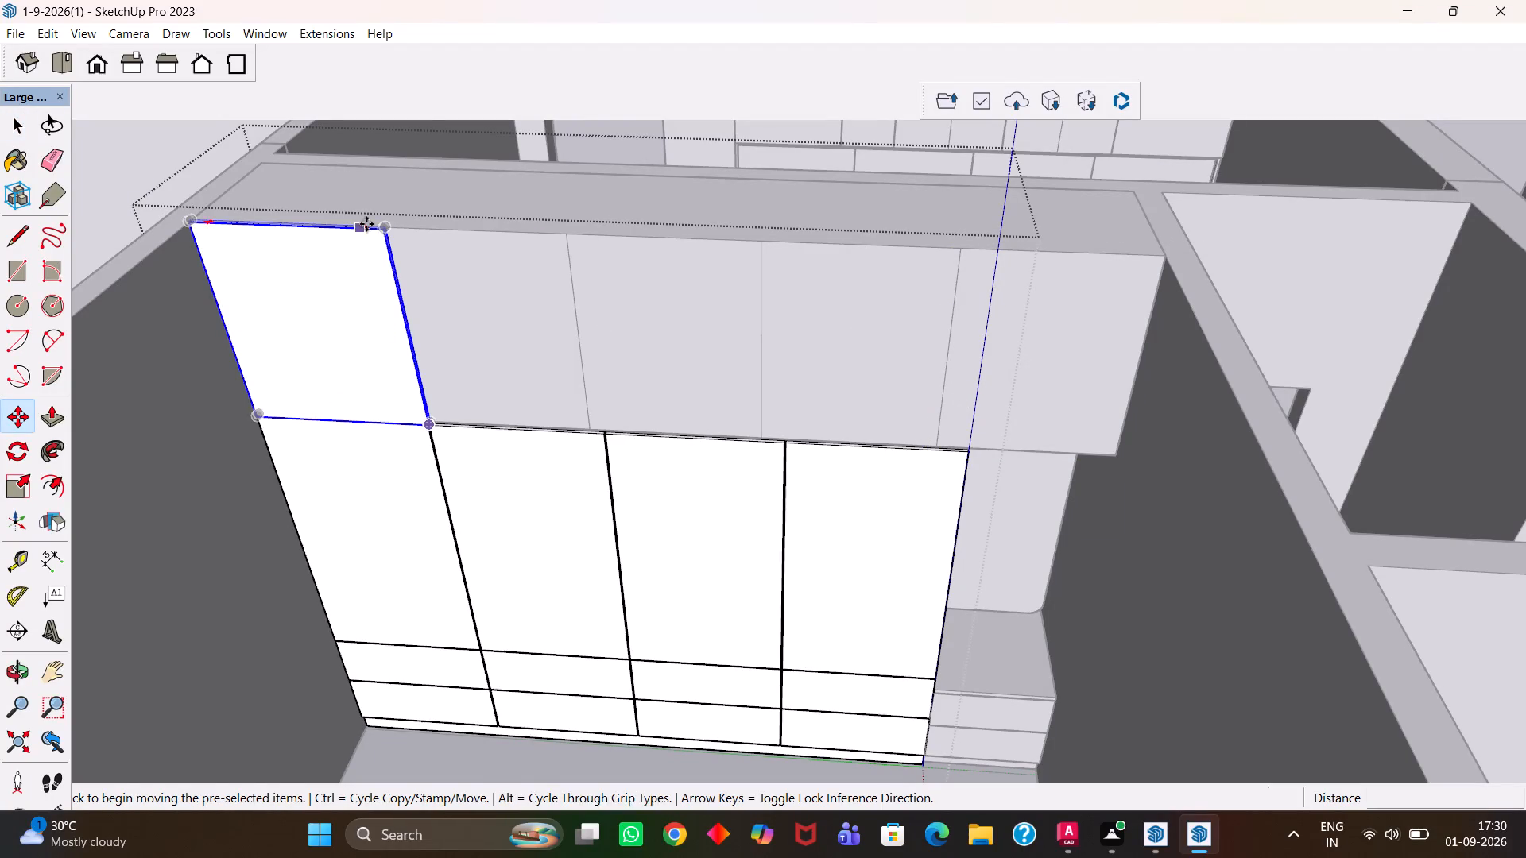
pyautogui.click(392, 224)
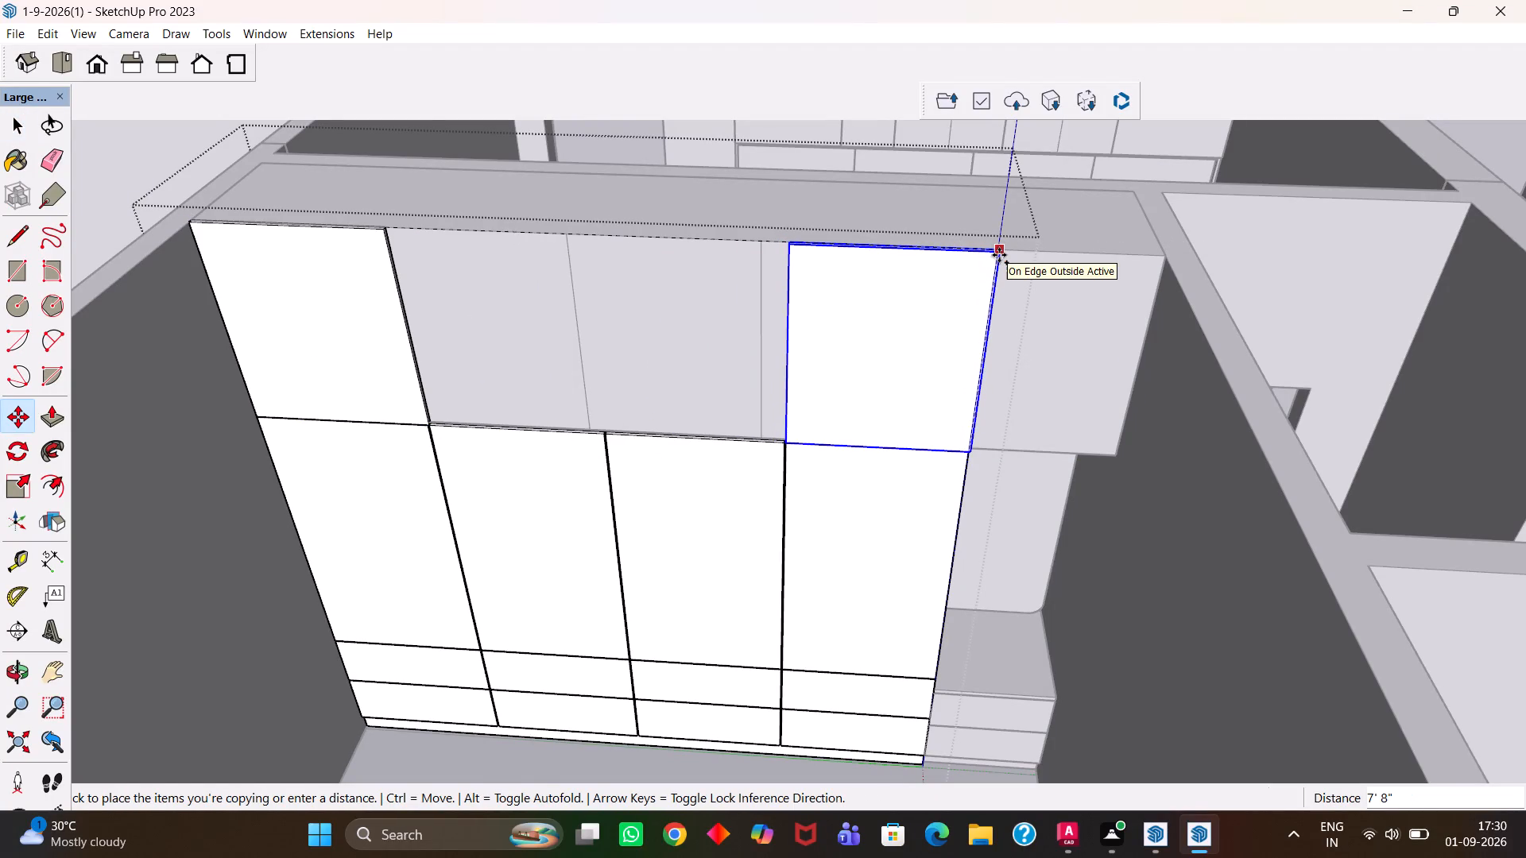
pyautogui.click(999, 255)
pyautogui.write('/3')
pyautogui.press('Return')
pyautogui.press('space')
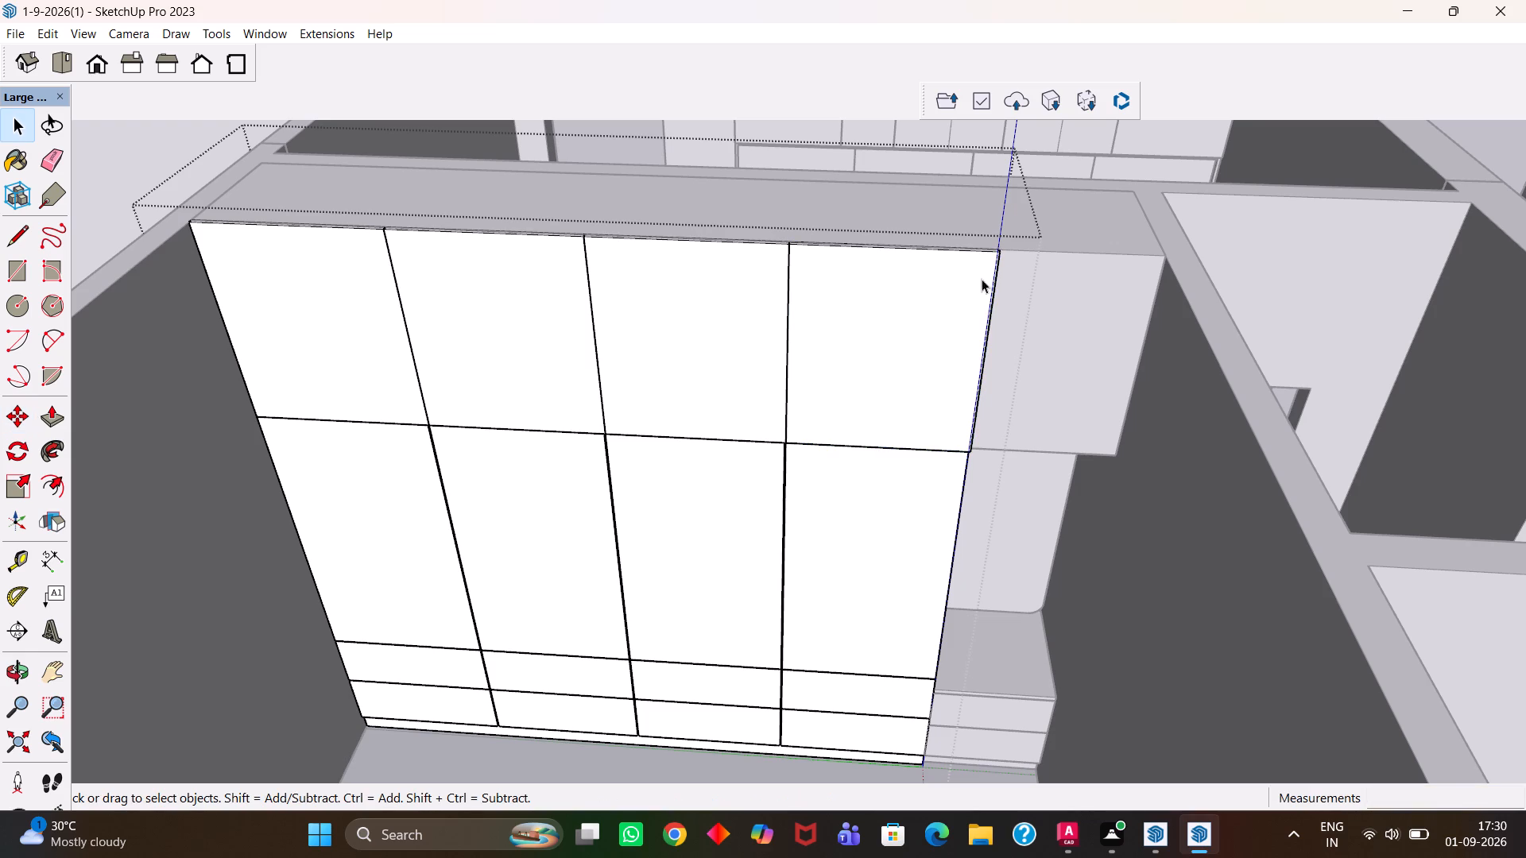
# Copy the fourth column's overhead front 2' 7/16" outward to the overhead cabinet's far top corner.
pyautogui.click(929, 295)
pyautogui.press('m')
pyautogui.scroll(2, 930, 296)
pyautogui.click(1018, 240)
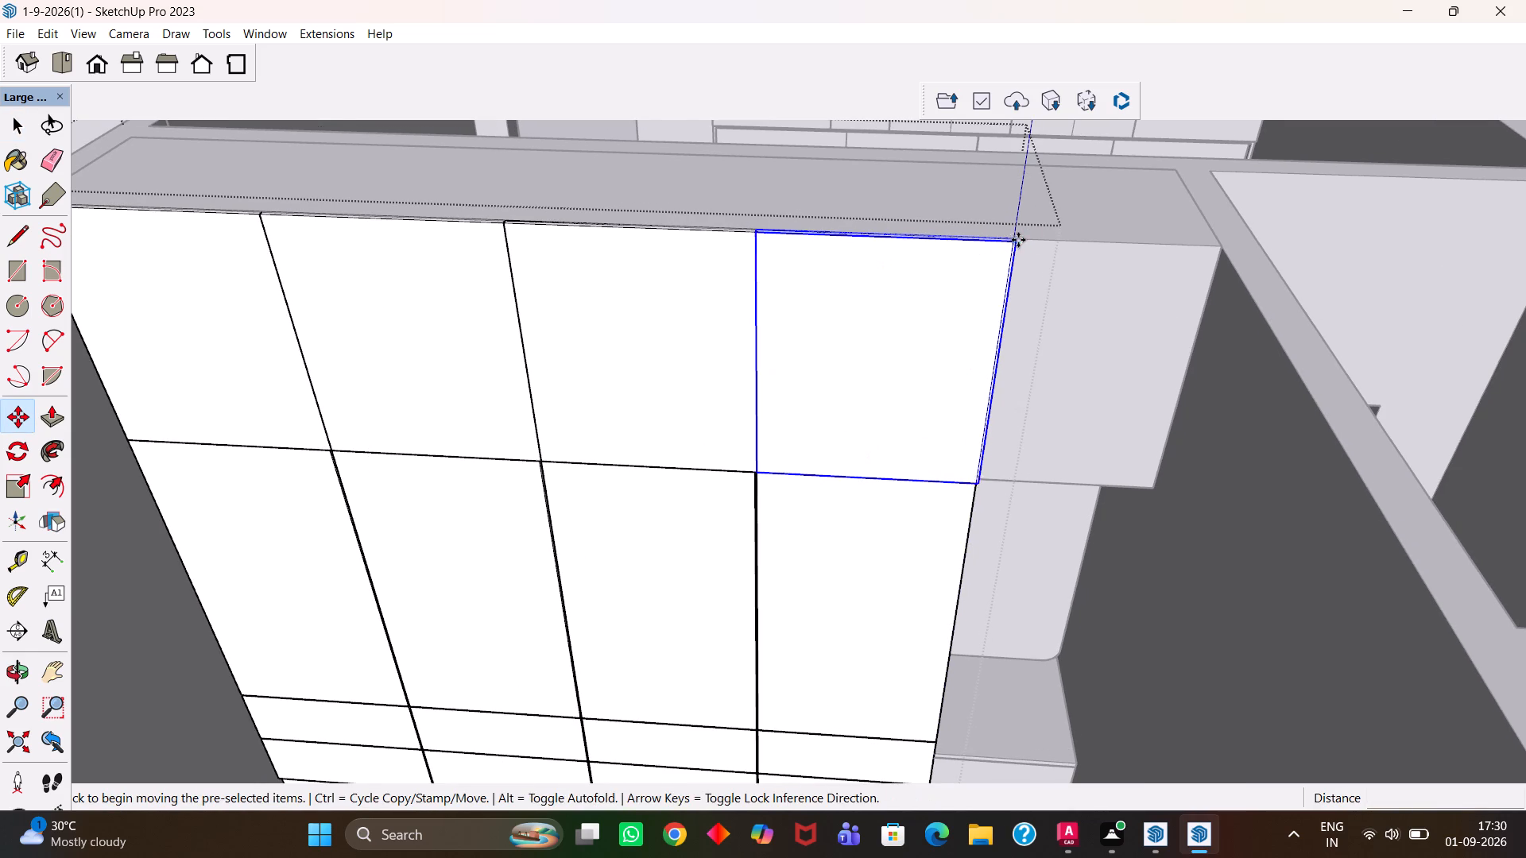
pyautogui.click(1231, 241)
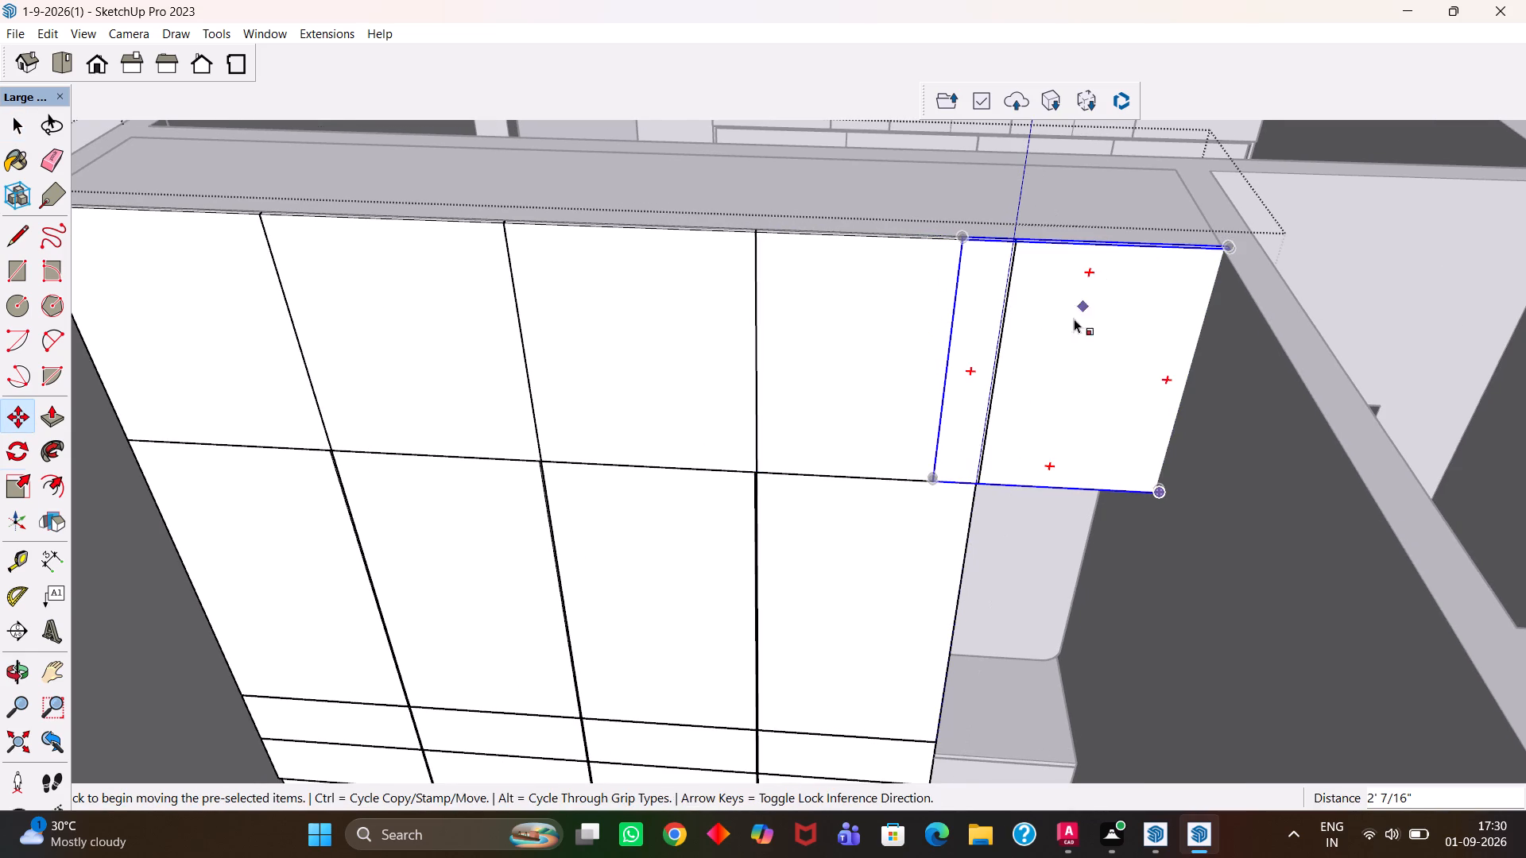
# Scale the end overhead front's width to about 0.76, fitting it beside the fourth column's front.
pyautogui.press('s')
pyautogui.click(944, 360)
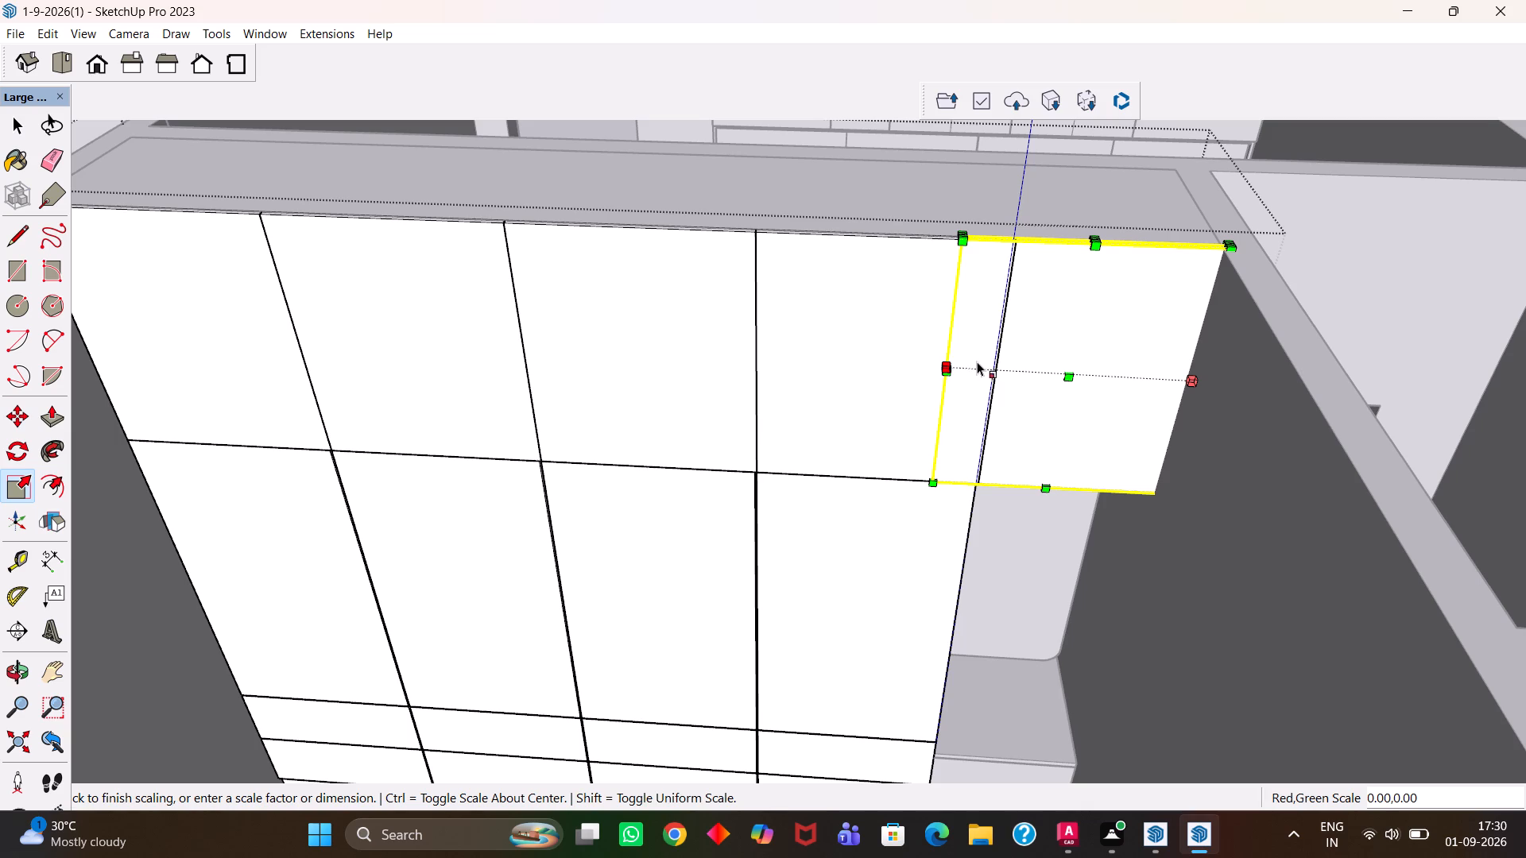
pyautogui.click(1008, 300)
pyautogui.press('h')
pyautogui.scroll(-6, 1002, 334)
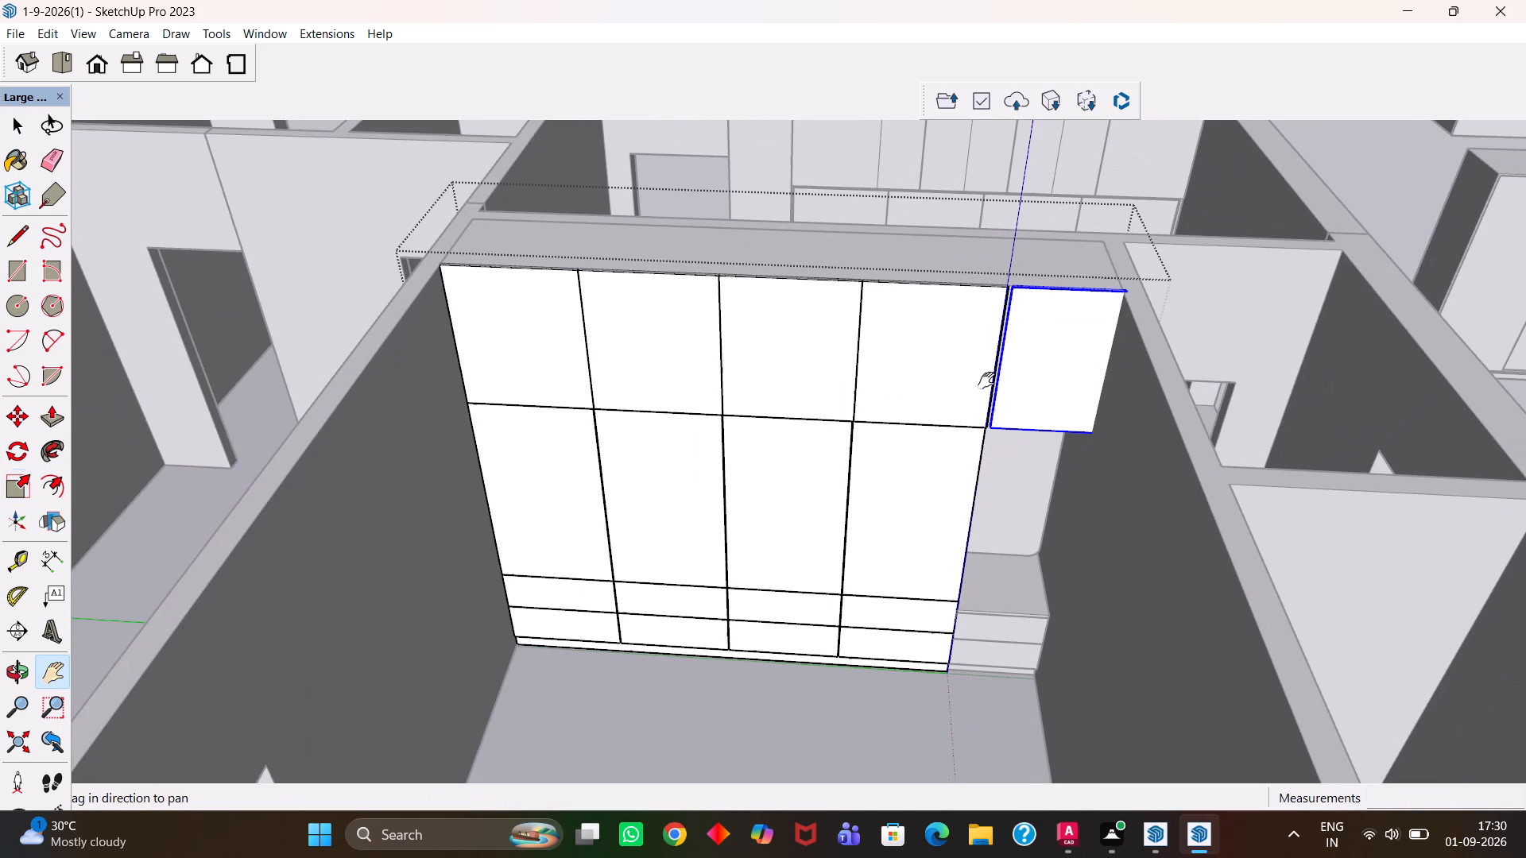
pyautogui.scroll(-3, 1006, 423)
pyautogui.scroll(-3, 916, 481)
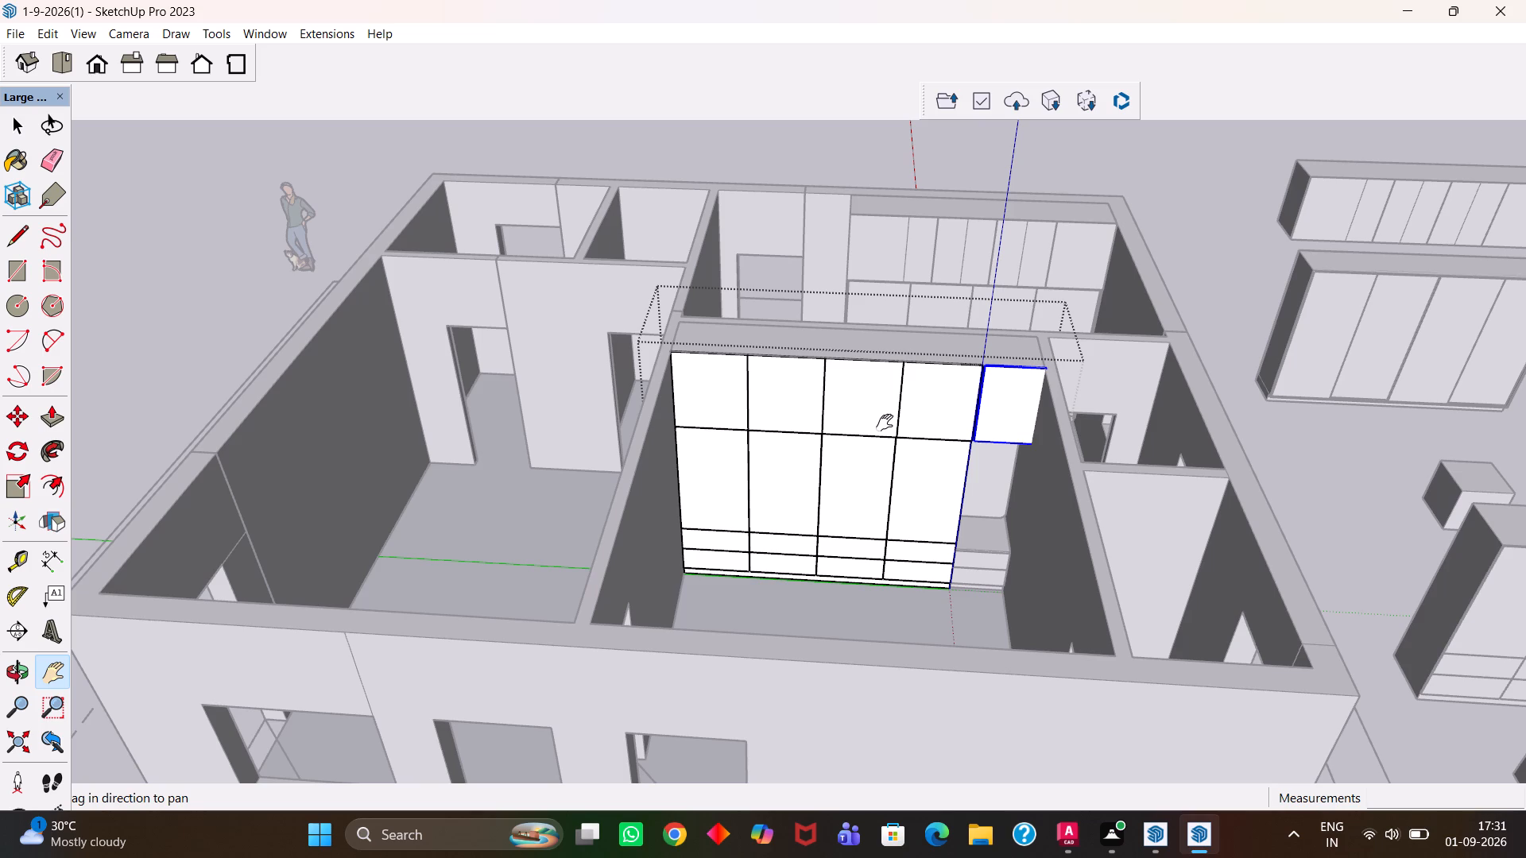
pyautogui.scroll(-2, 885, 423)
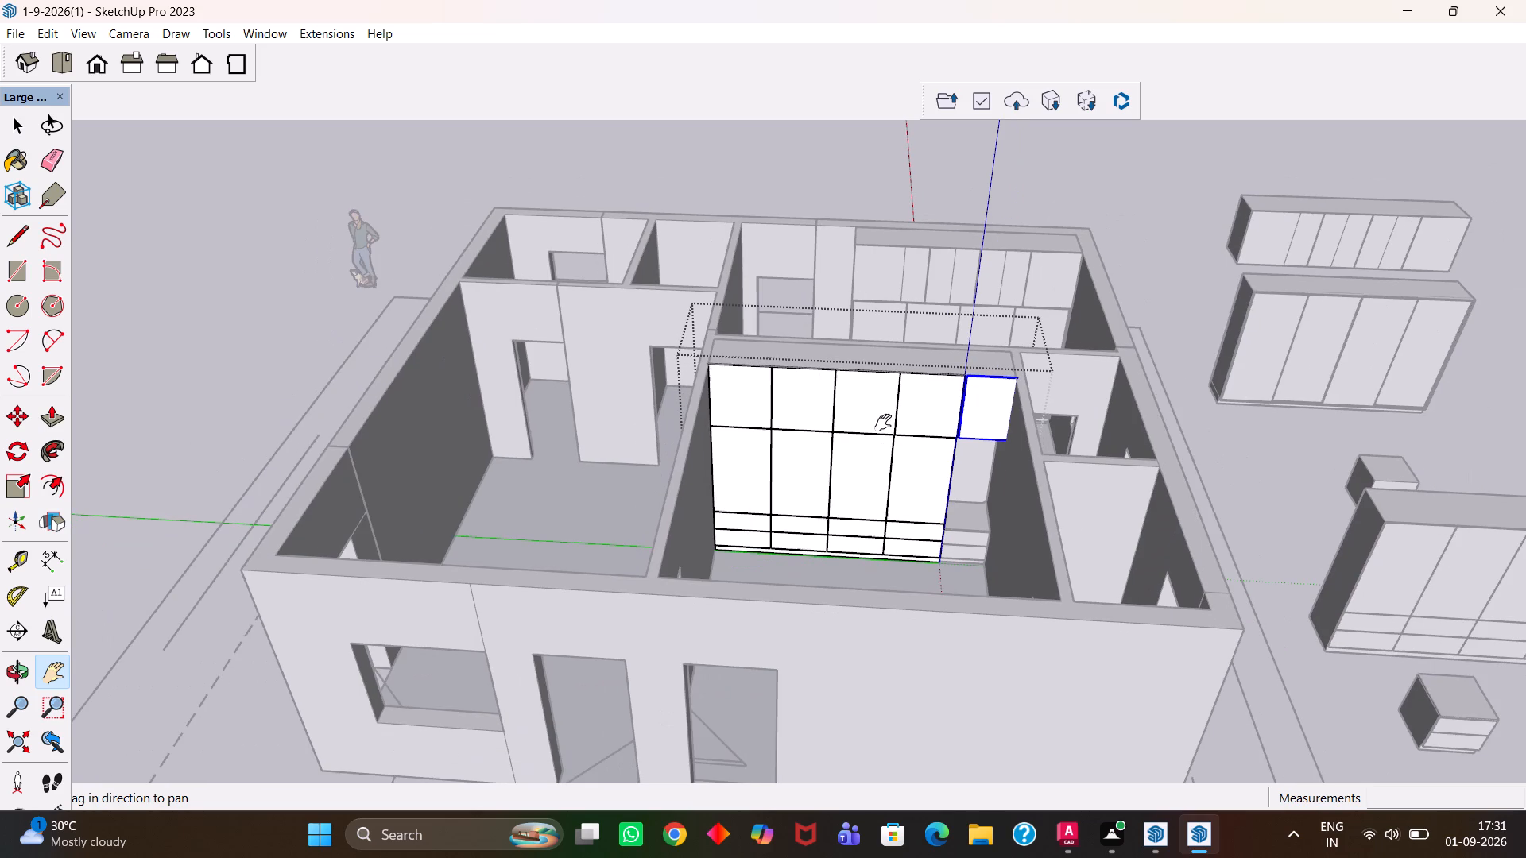
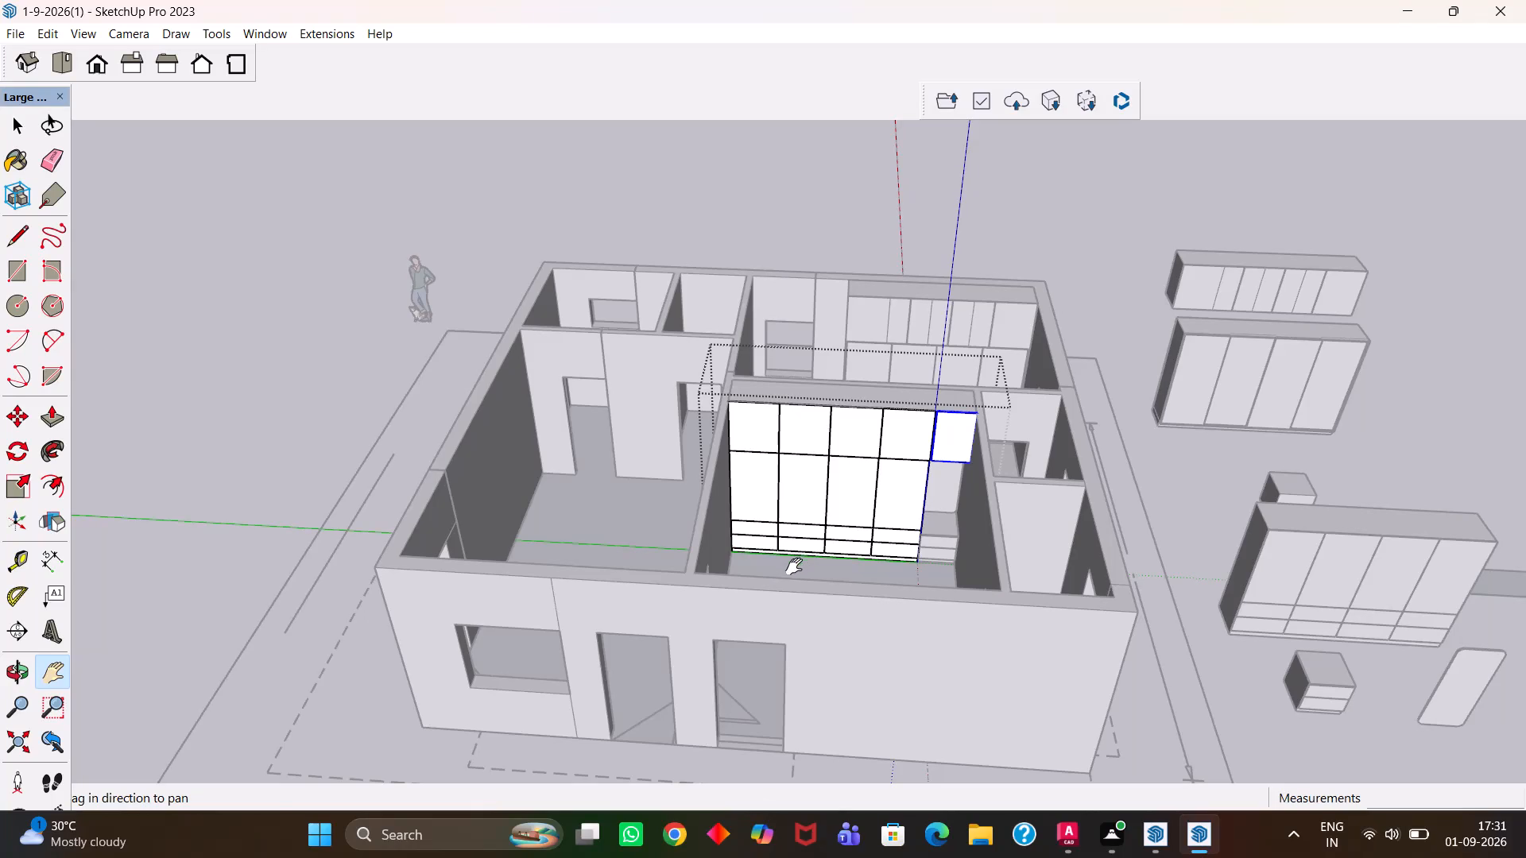
# Finish editing the wardrobe group in the front room and clear the selection.
pyautogui.scroll(-5, 692, 637)
pyautogui.scroll(6, 747, 529)
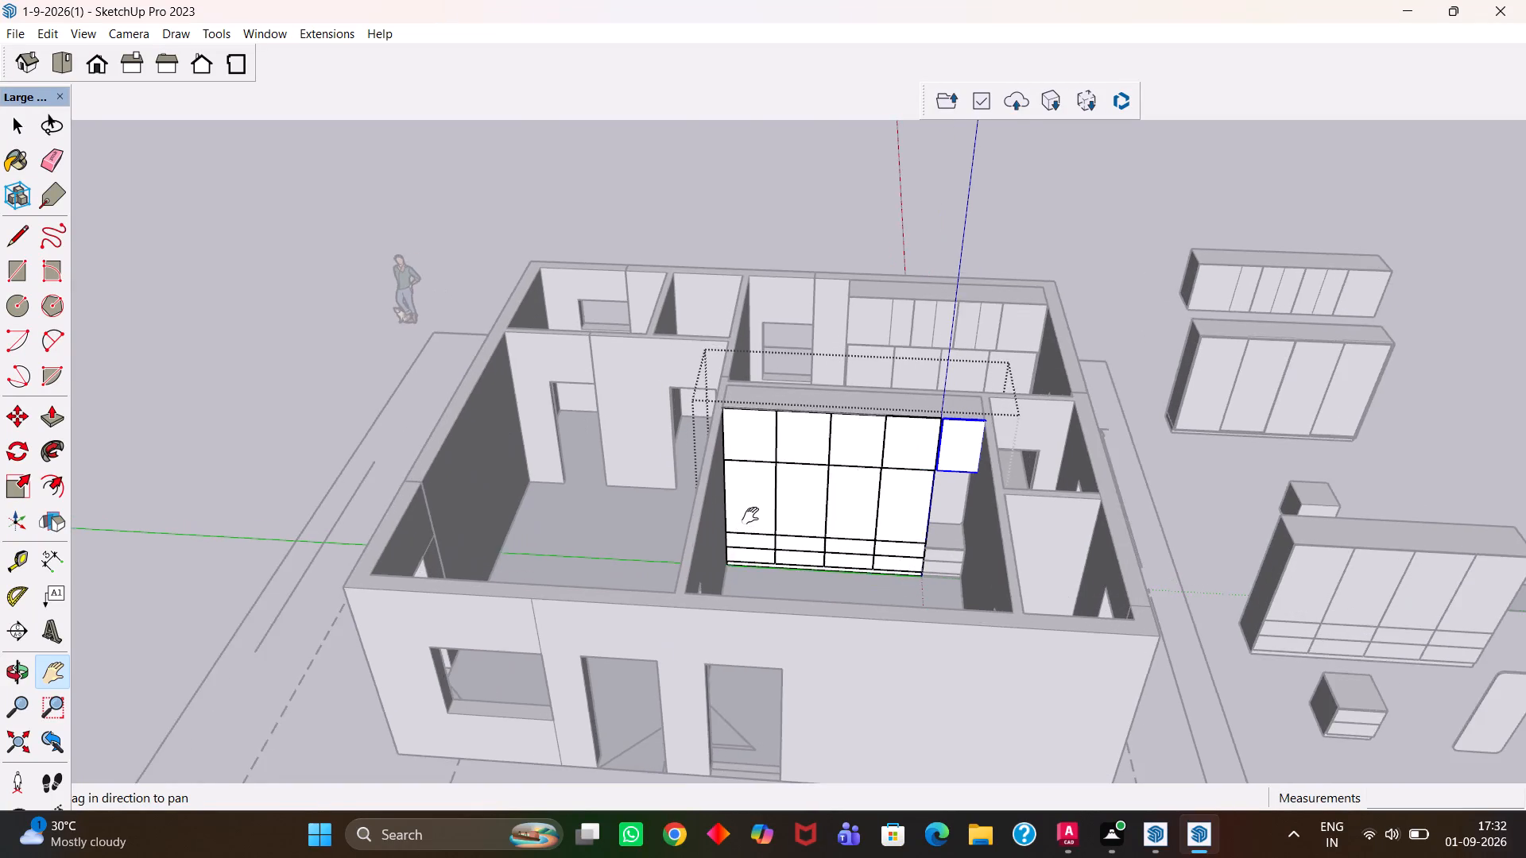
pyautogui.scroll(8, 750, 516)
pyautogui.moveTo(788, 523); pyautogui.dragTo(837, 605, button='middle')
pyautogui.scroll(1, 834, 608)
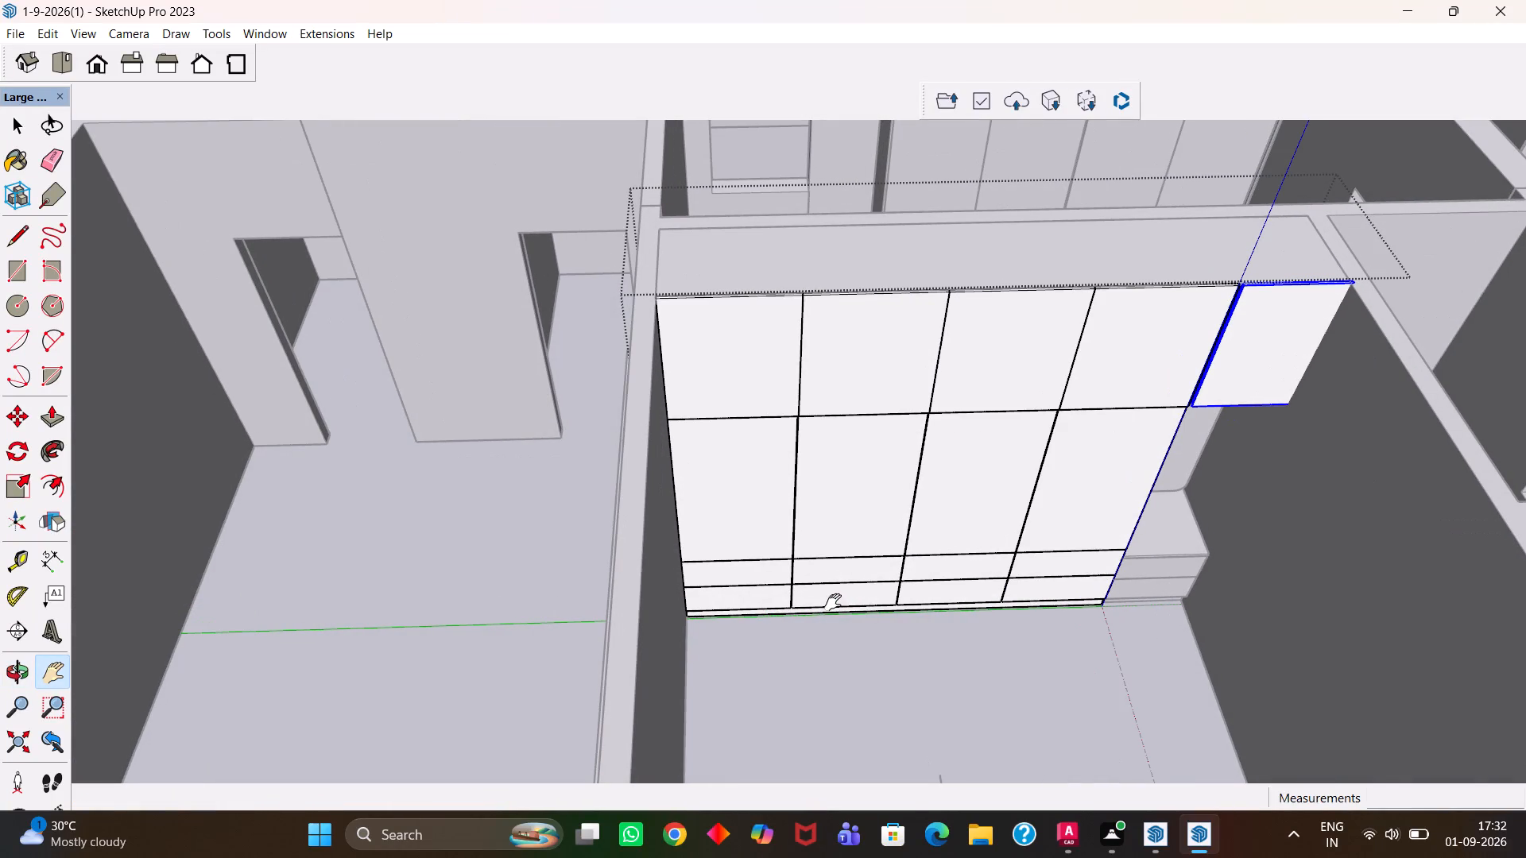
pyautogui.press('h')
pyautogui.scroll(-12, 833, 601)
pyautogui.press('space')
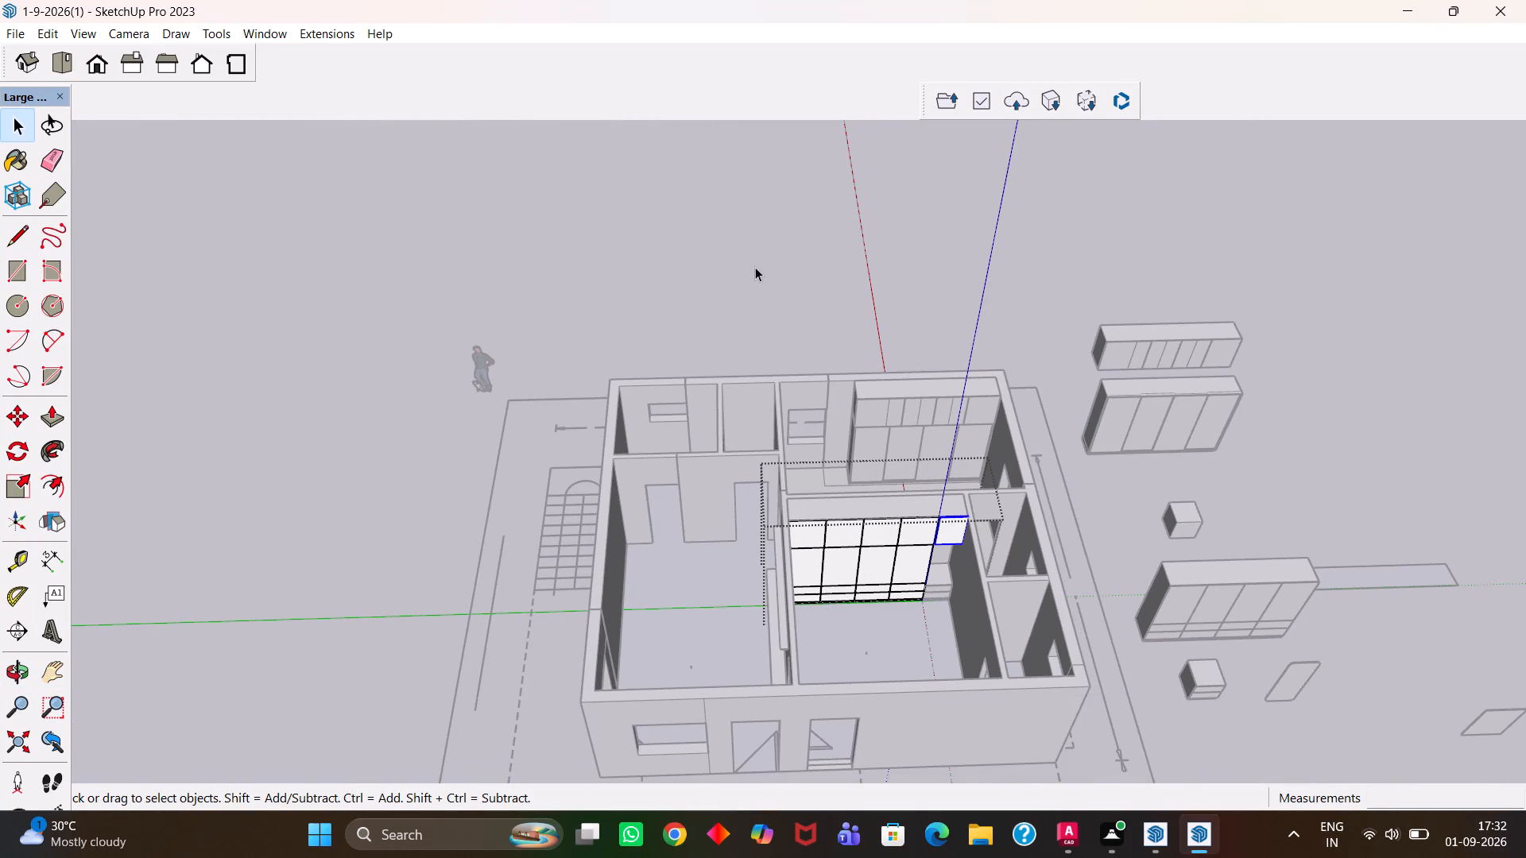
pyautogui.click(755, 267)
# Save the house model.
pyautogui.scroll(4, 871, 528)
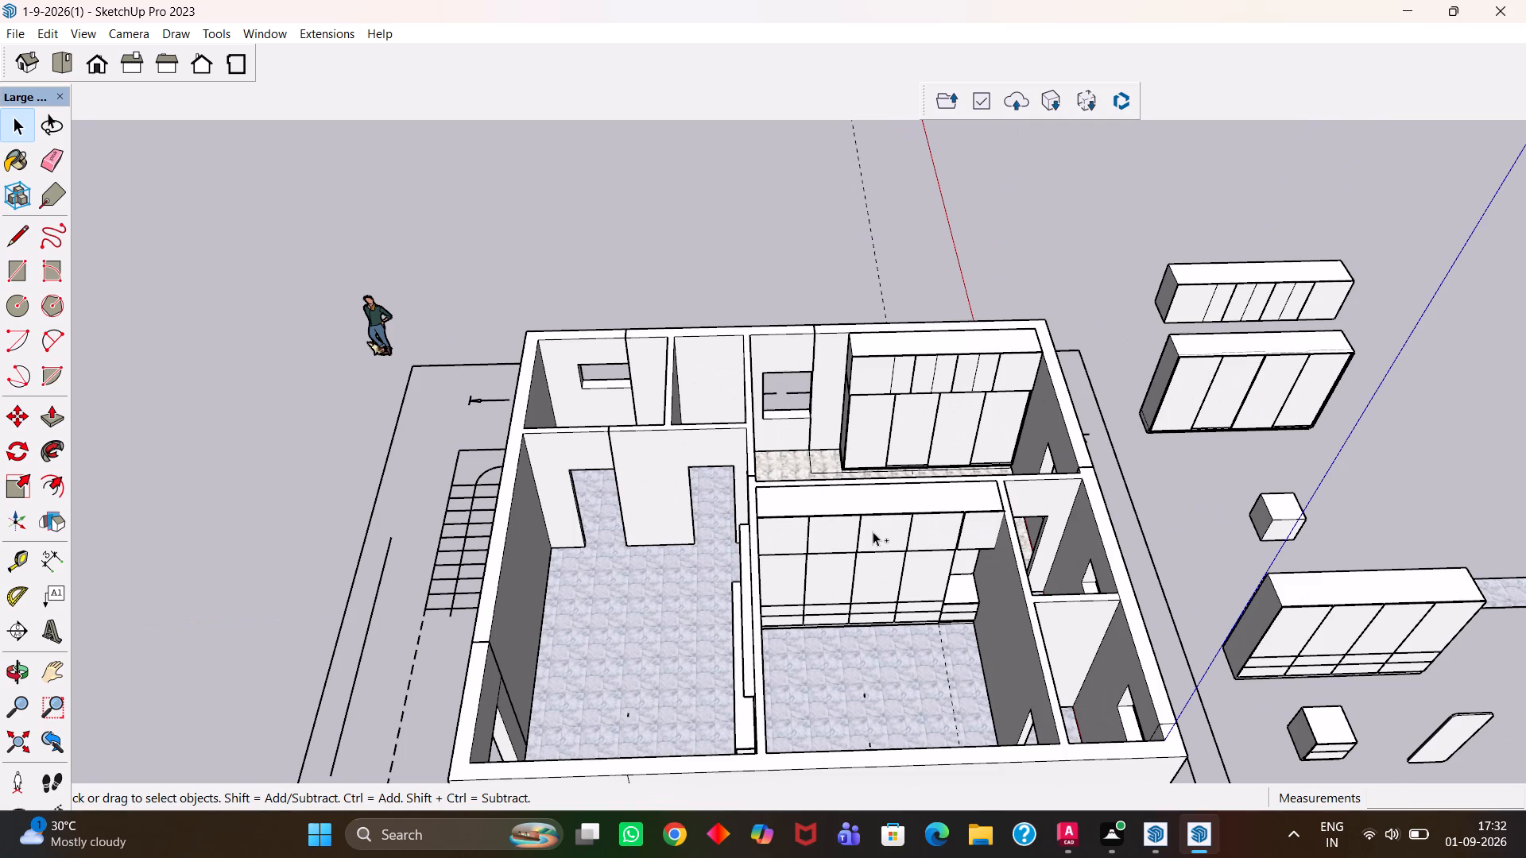
pyautogui.hotkey('ctrl', 's')
pyautogui.hotkey('ctrl', 's')
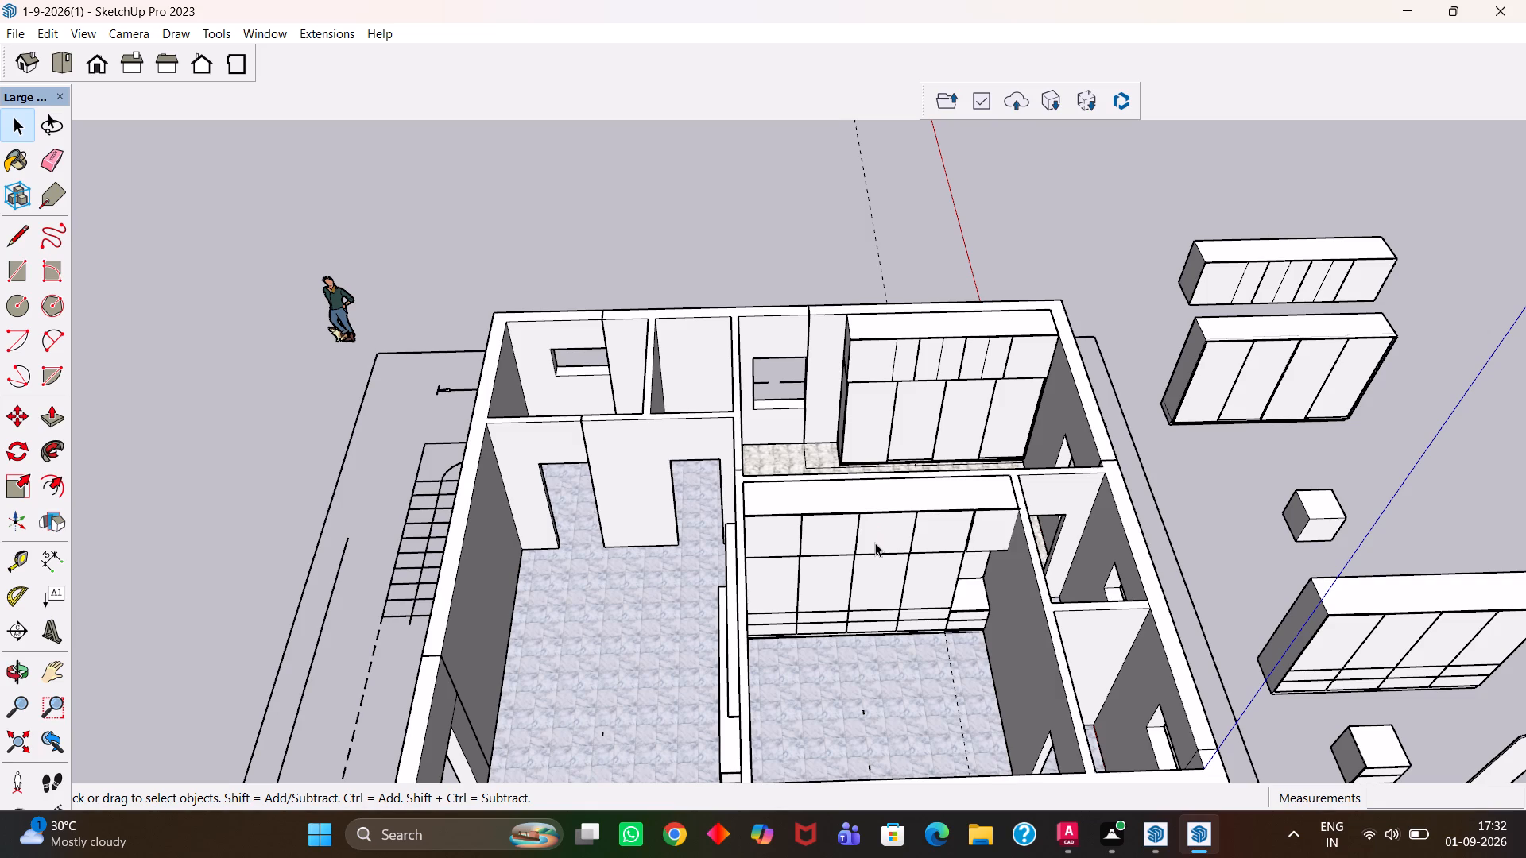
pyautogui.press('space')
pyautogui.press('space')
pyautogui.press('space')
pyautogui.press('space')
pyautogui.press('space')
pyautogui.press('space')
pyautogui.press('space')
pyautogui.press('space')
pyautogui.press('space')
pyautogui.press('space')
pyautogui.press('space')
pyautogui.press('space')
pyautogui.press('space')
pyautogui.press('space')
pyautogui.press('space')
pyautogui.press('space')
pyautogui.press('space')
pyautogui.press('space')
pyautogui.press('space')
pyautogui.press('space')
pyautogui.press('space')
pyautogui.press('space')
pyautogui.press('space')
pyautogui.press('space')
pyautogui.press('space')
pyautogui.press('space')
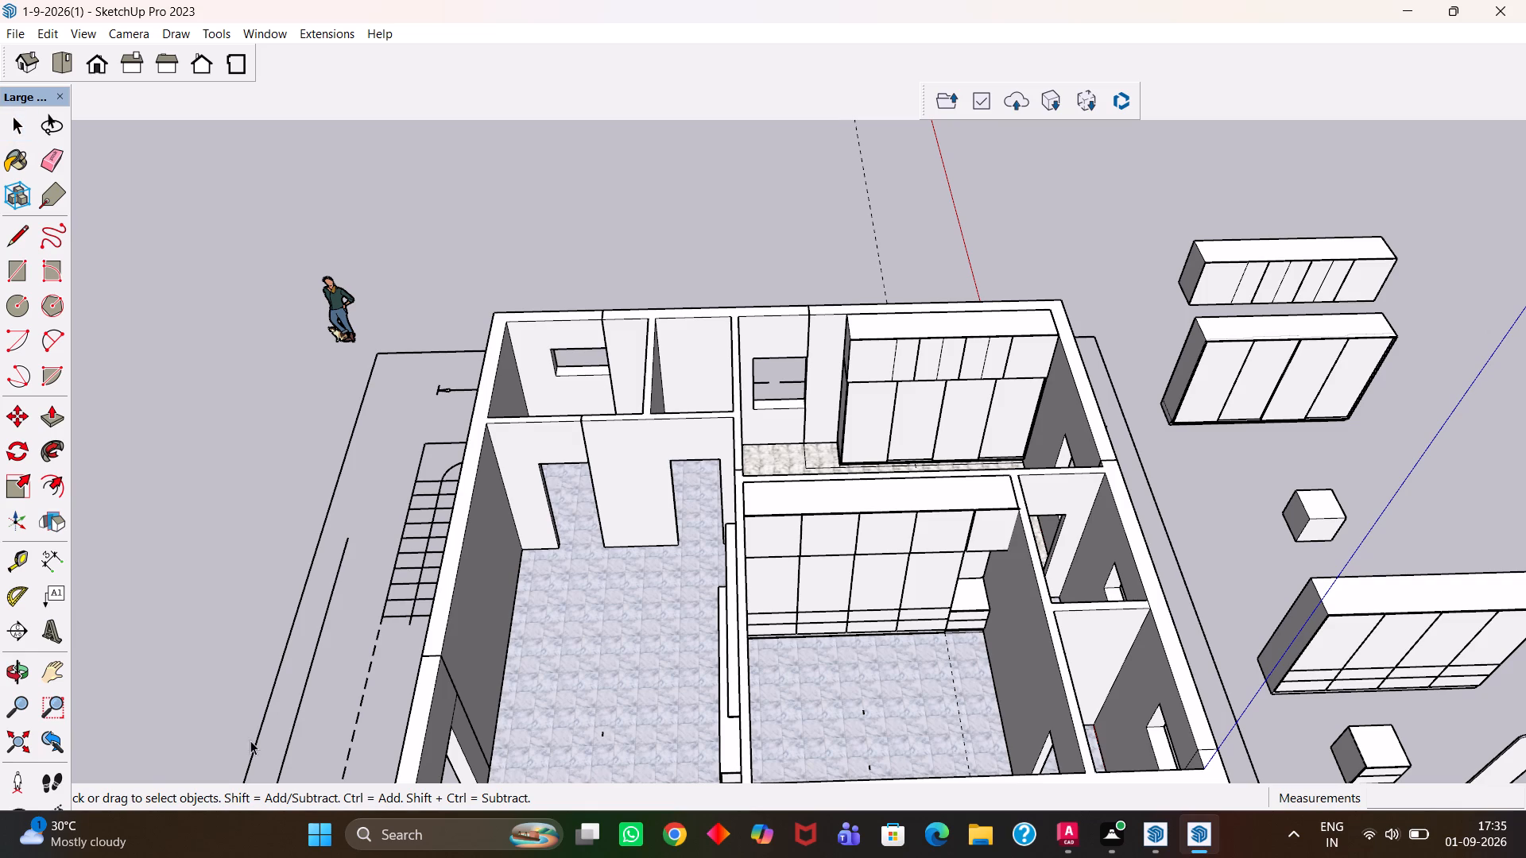
# Select the whole wardrobe unit with its upper cabinets and lower drawers in the front room.
pyautogui.scroll(-6, 664, 619)
pyautogui.scroll(12, 703, 656)
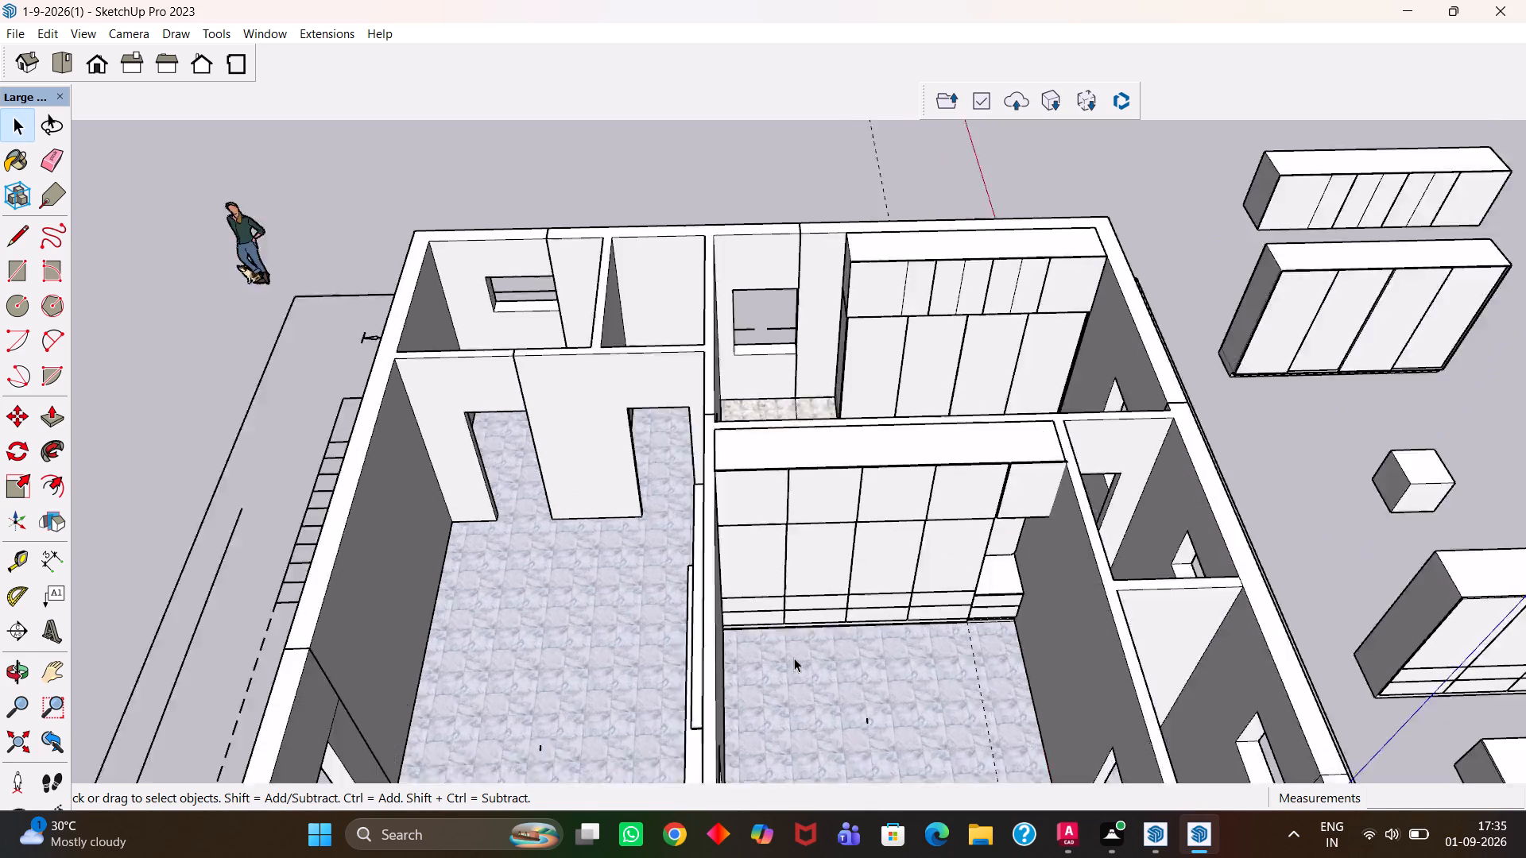
pyautogui.scroll(3, 794, 658)
pyautogui.scroll(-11, 795, 654)
pyautogui.scroll(3, 793, 651)
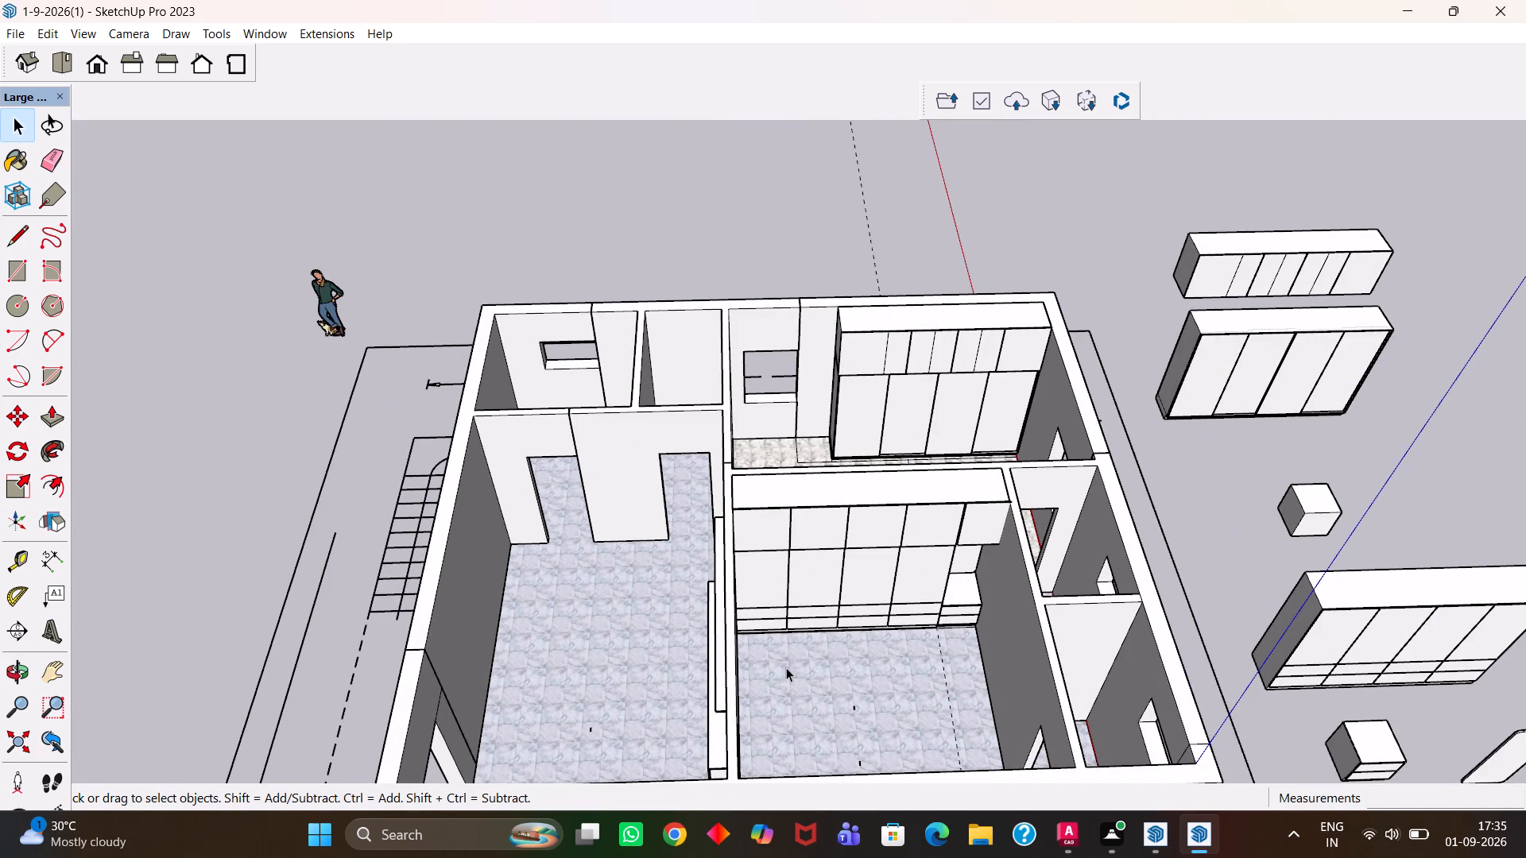
pyautogui.scroll(6, 790, 671)
pyautogui.scroll(3, 826, 609)
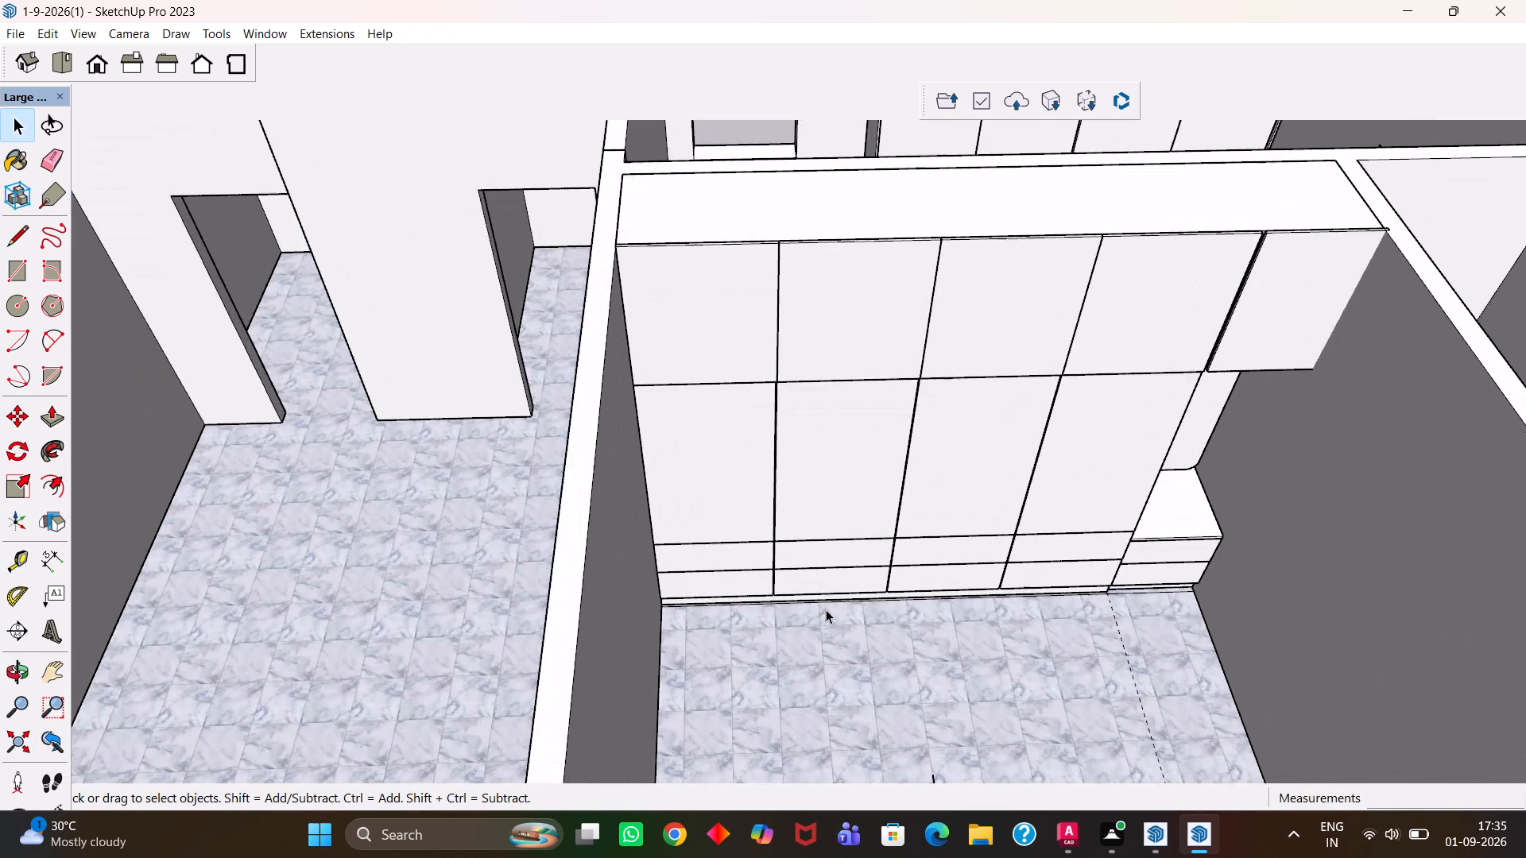
pyautogui.scroll(3, 826, 609)
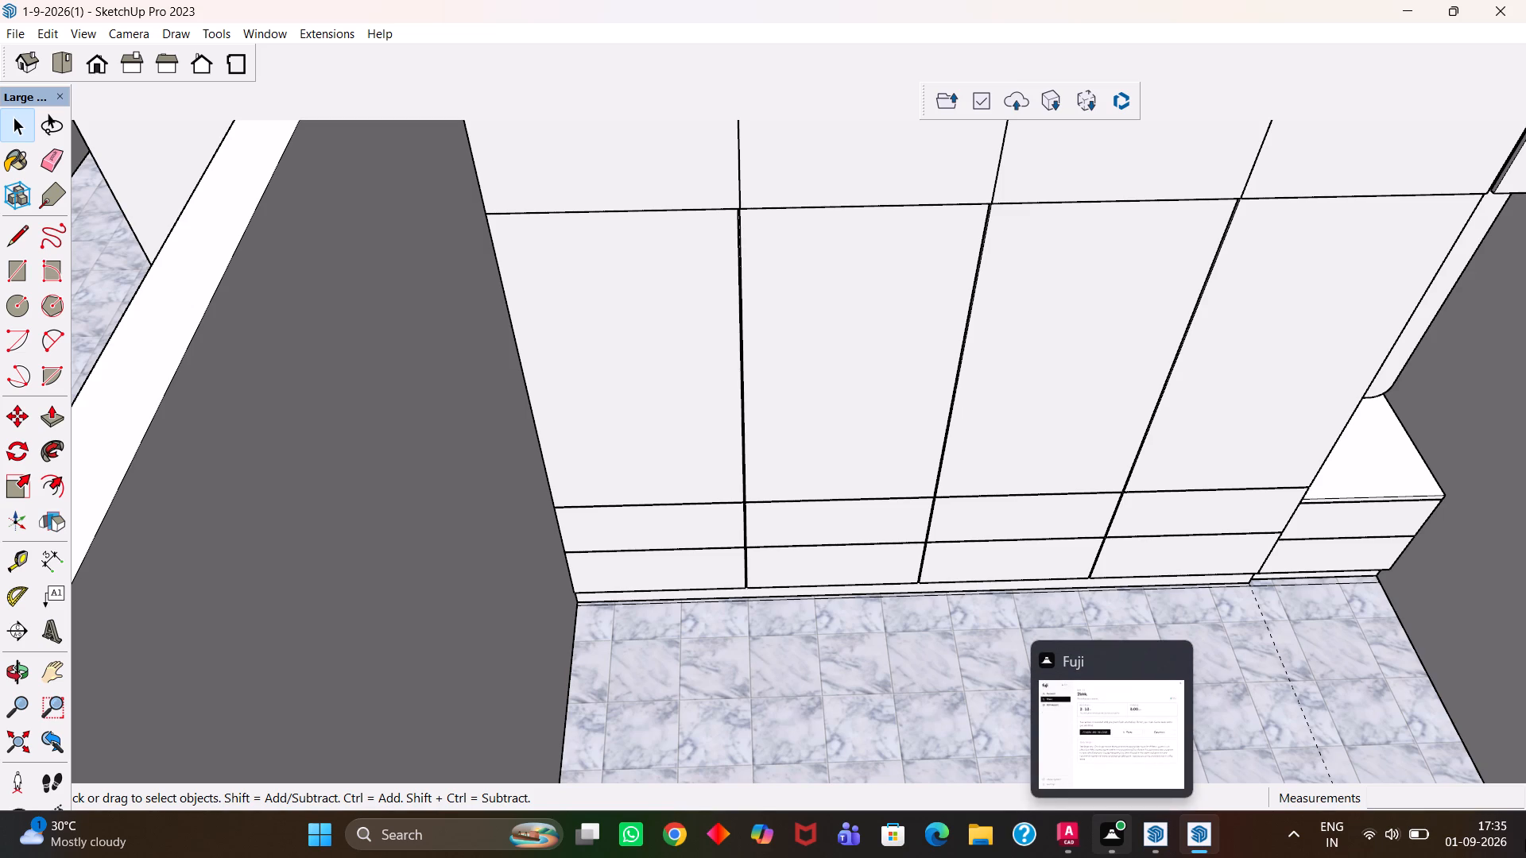
pyautogui.click(934, 497)
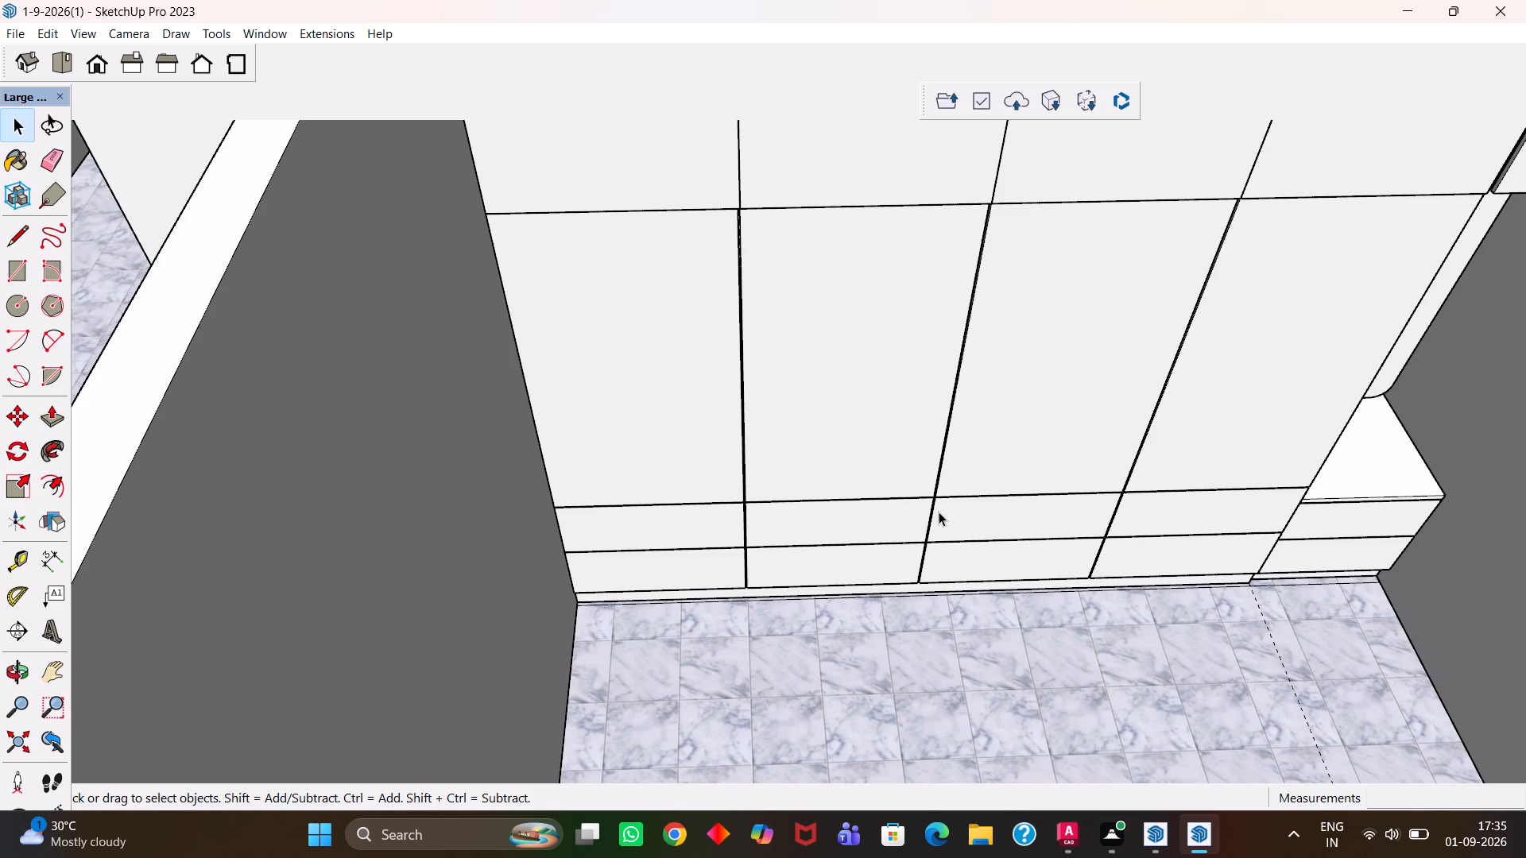
pyautogui.scroll(-9, 942, 520)
pyautogui.press('h')
pyautogui.moveTo(970, 536); pyautogui.dragTo(859, 581)
pyautogui.scroll(4, 877, 624)
pyautogui.press('space')
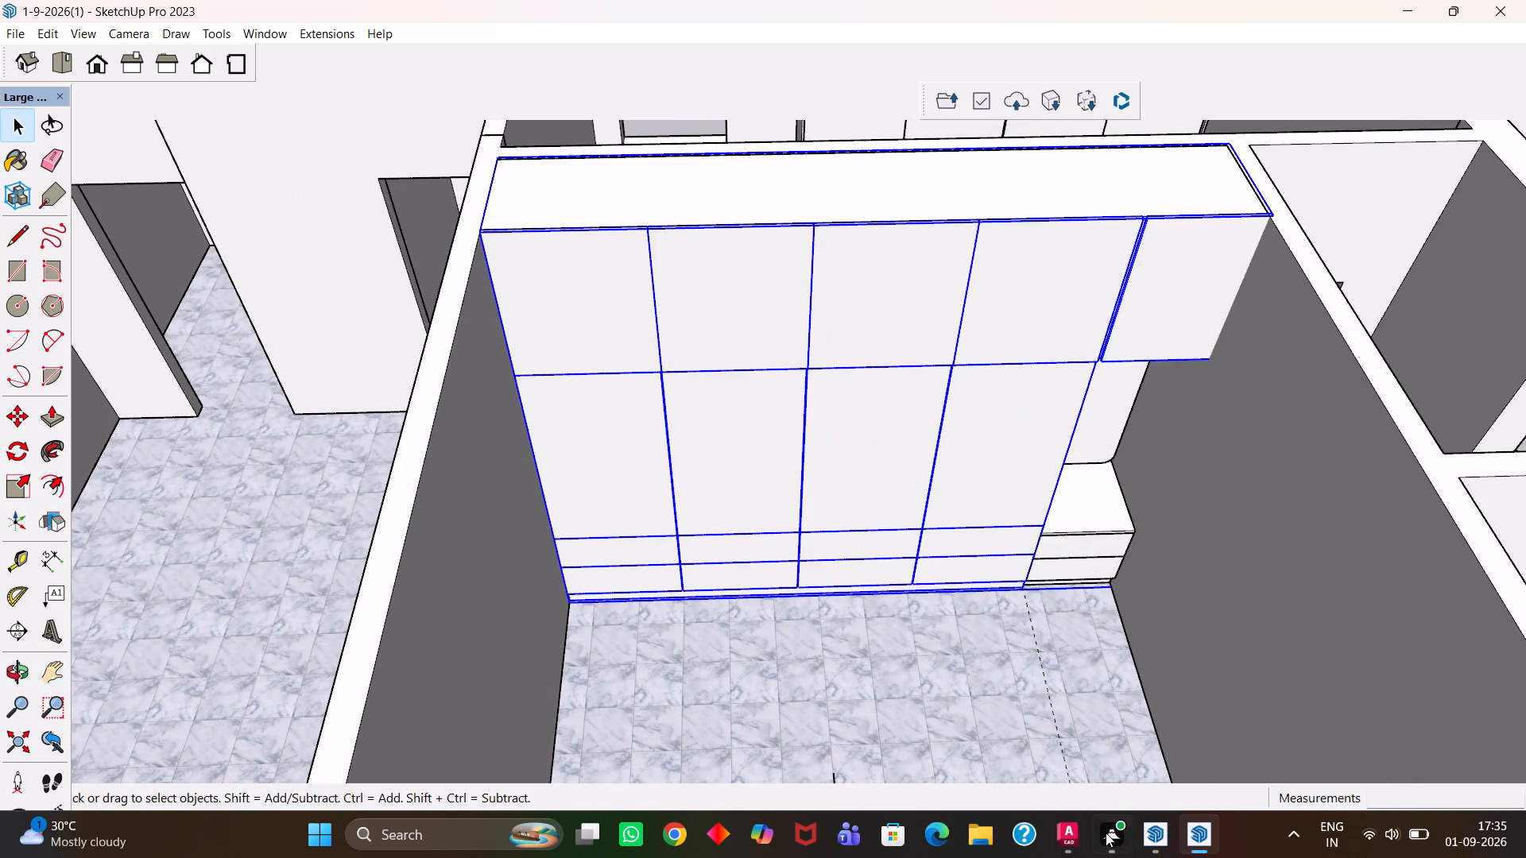
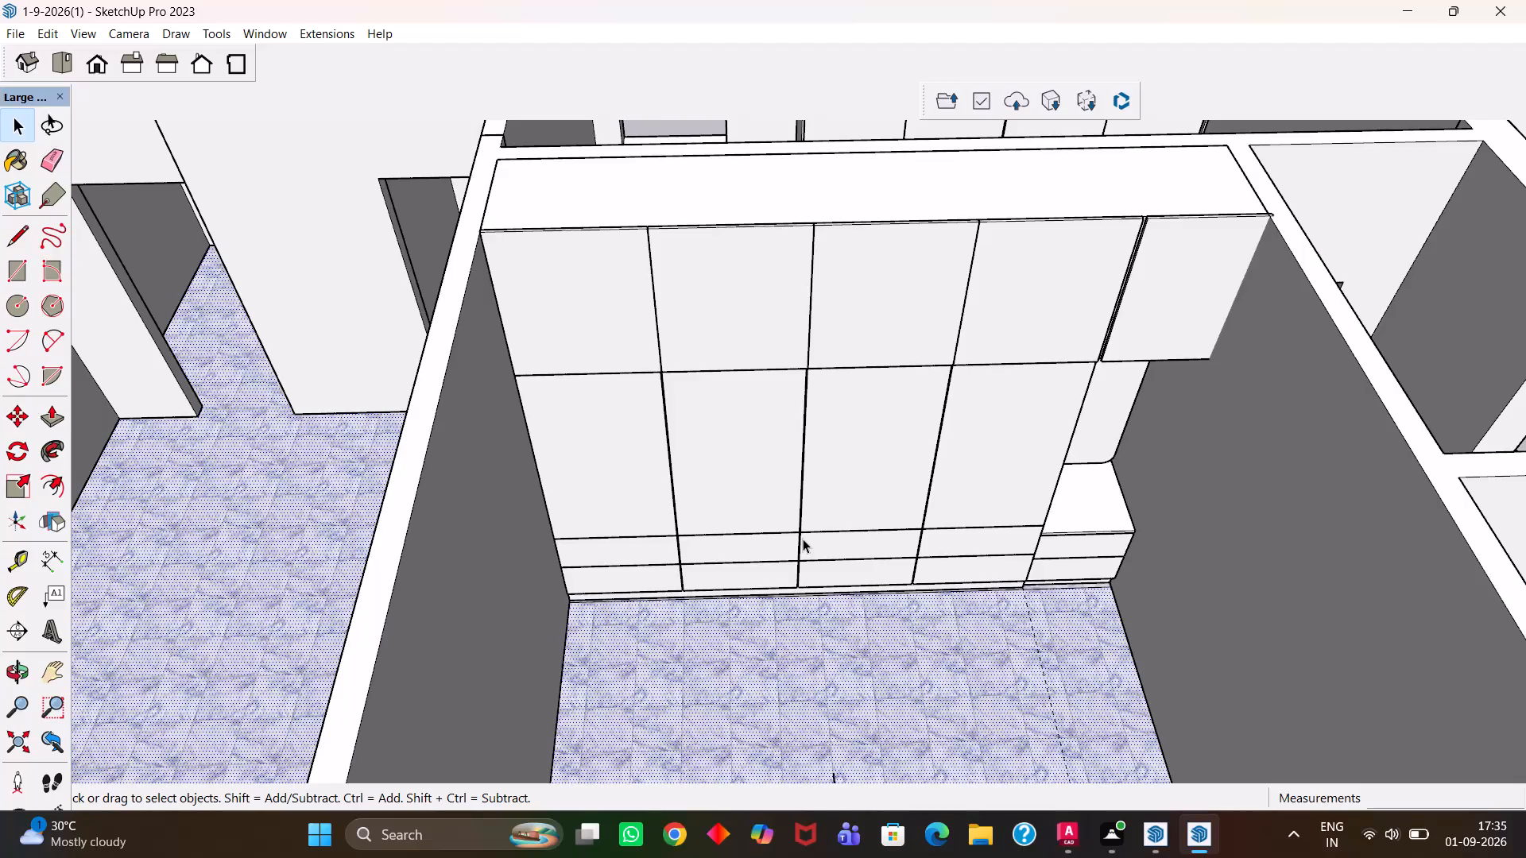
# Examine the marble-floored rear room, including its wardrobe, window openings and the outlined floor area beside the wardrobe.
pyautogui.press('h')
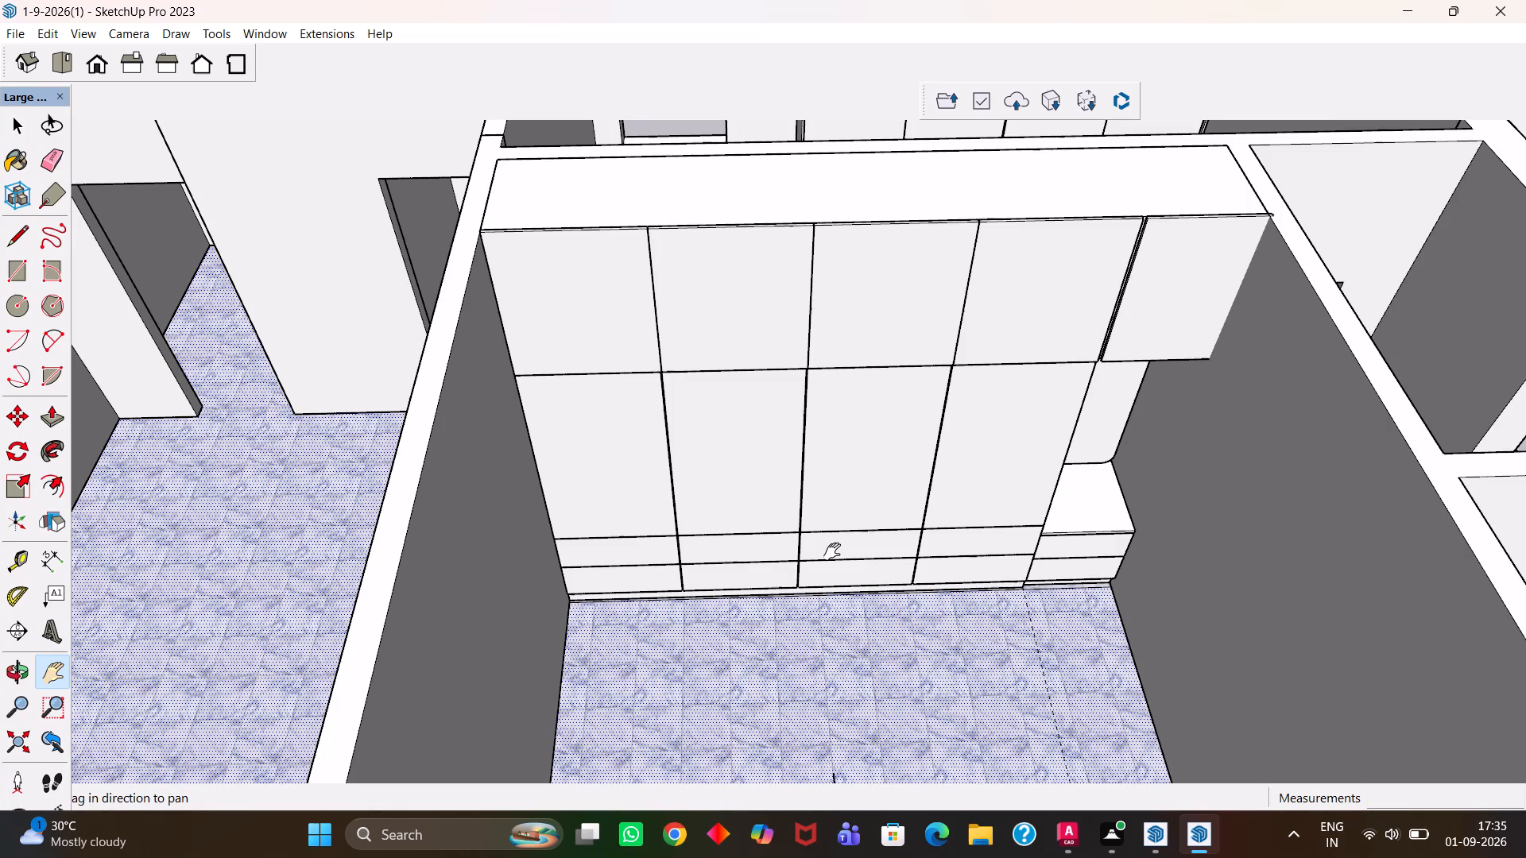
pyautogui.scroll(-3, 835, 553)
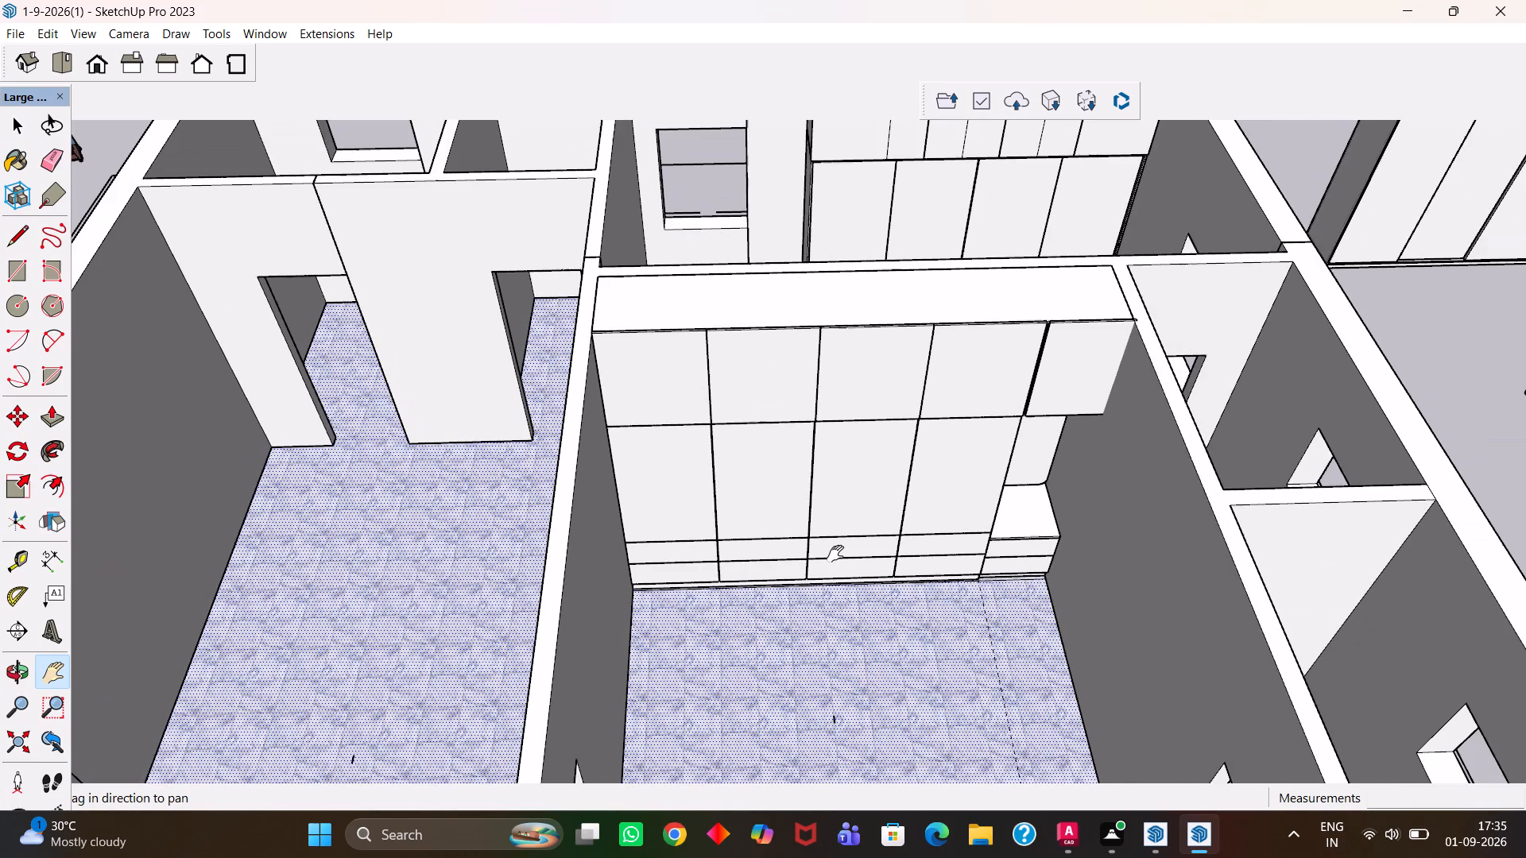
pyautogui.scroll(-8, 835, 554)
pyautogui.scroll(6, 891, 436)
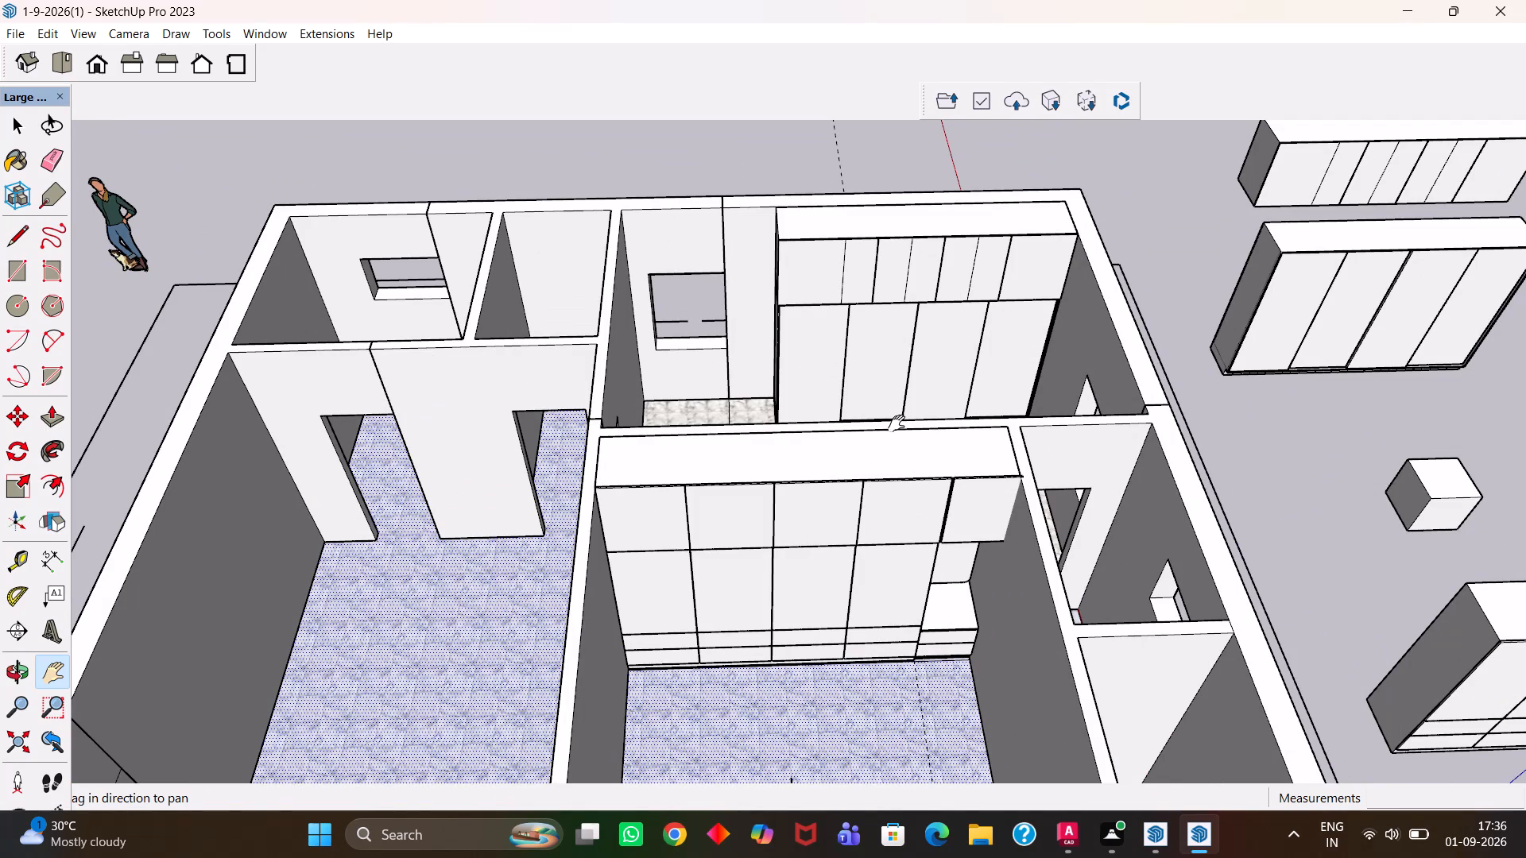
pyautogui.press('h')
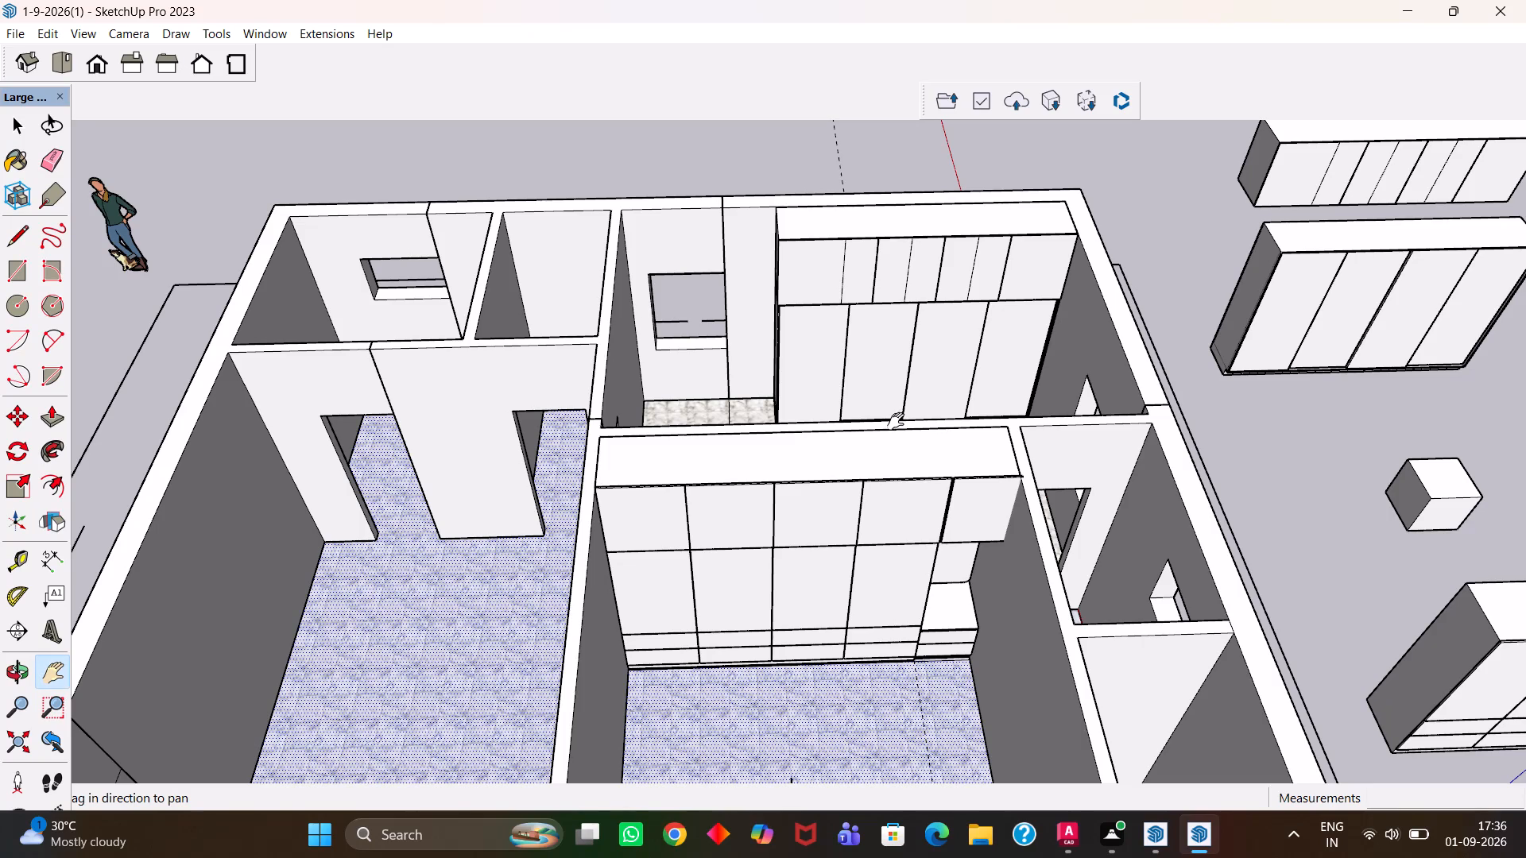
pyautogui.scroll(-4, 881, 432)
pyautogui.moveTo(879, 408); pyautogui.dragTo(875, 507, button='middle')
pyautogui.scroll(2, 900, 373)
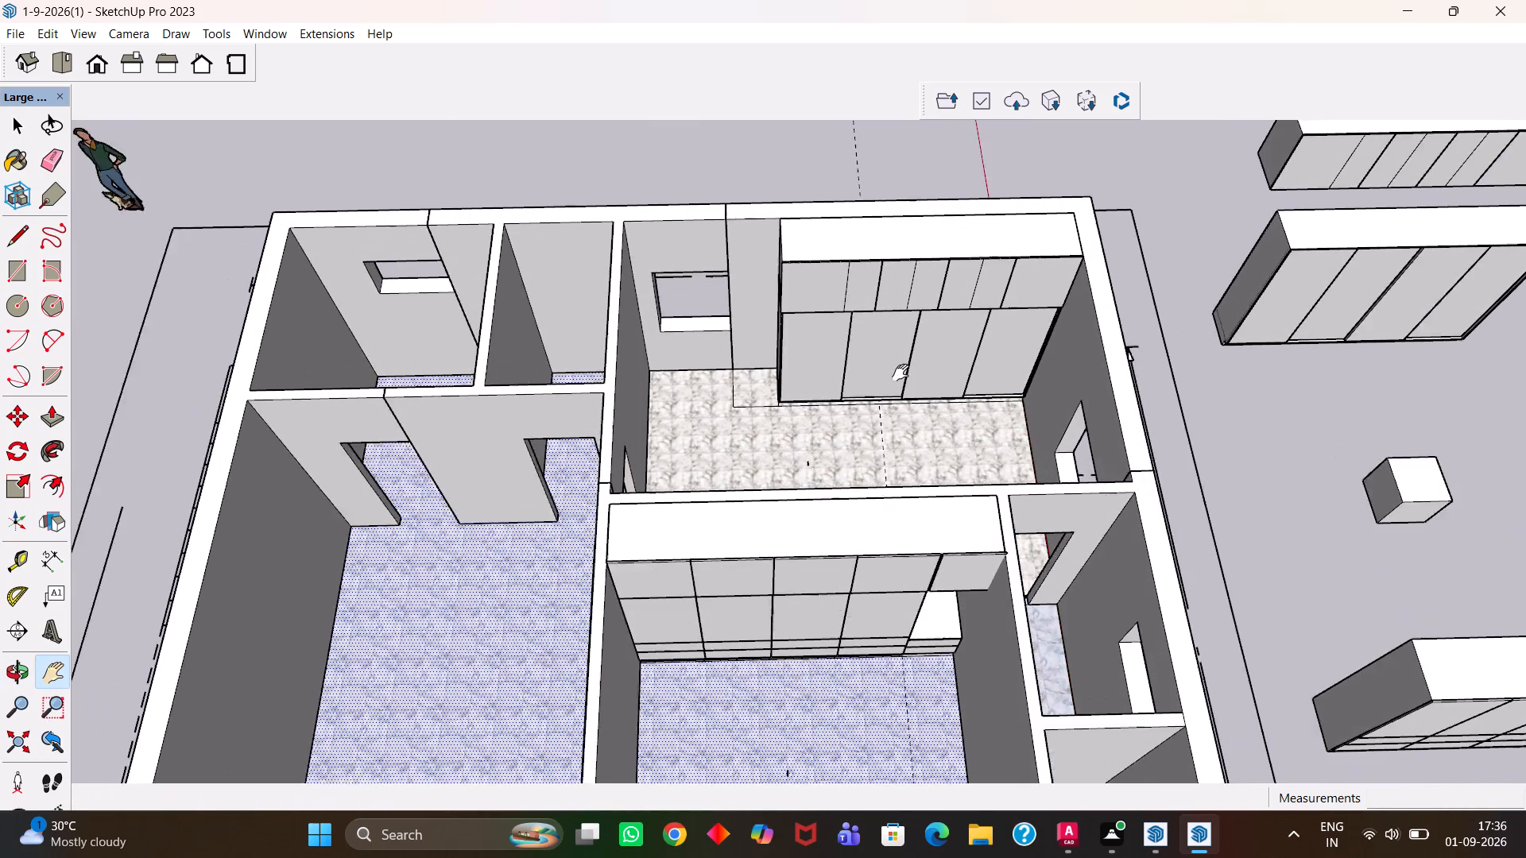
pyautogui.scroll(6, 900, 373)
pyautogui.moveTo(846, 435); pyautogui.dragTo(1111, 443, button='middle')
pyautogui.scroll(2, 1112, 443)
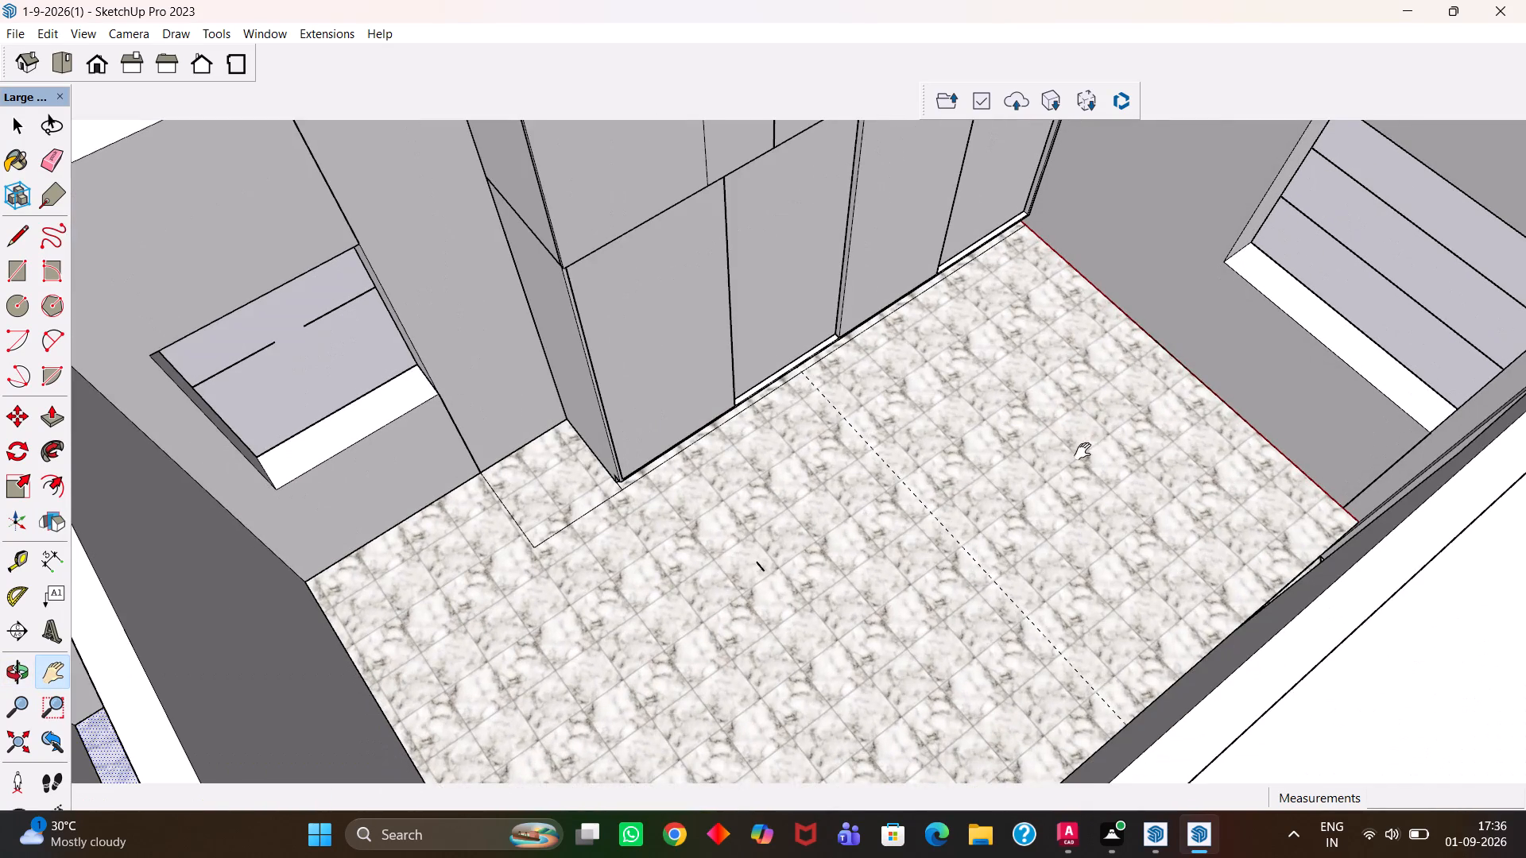
pyautogui.scroll(-7, 1077, 454)
pyautogui.moveTo(1094, 484); pyautogui.dragTo(1049, 592, button='middle')
pyautogui.scroll(1, 1089, 517)
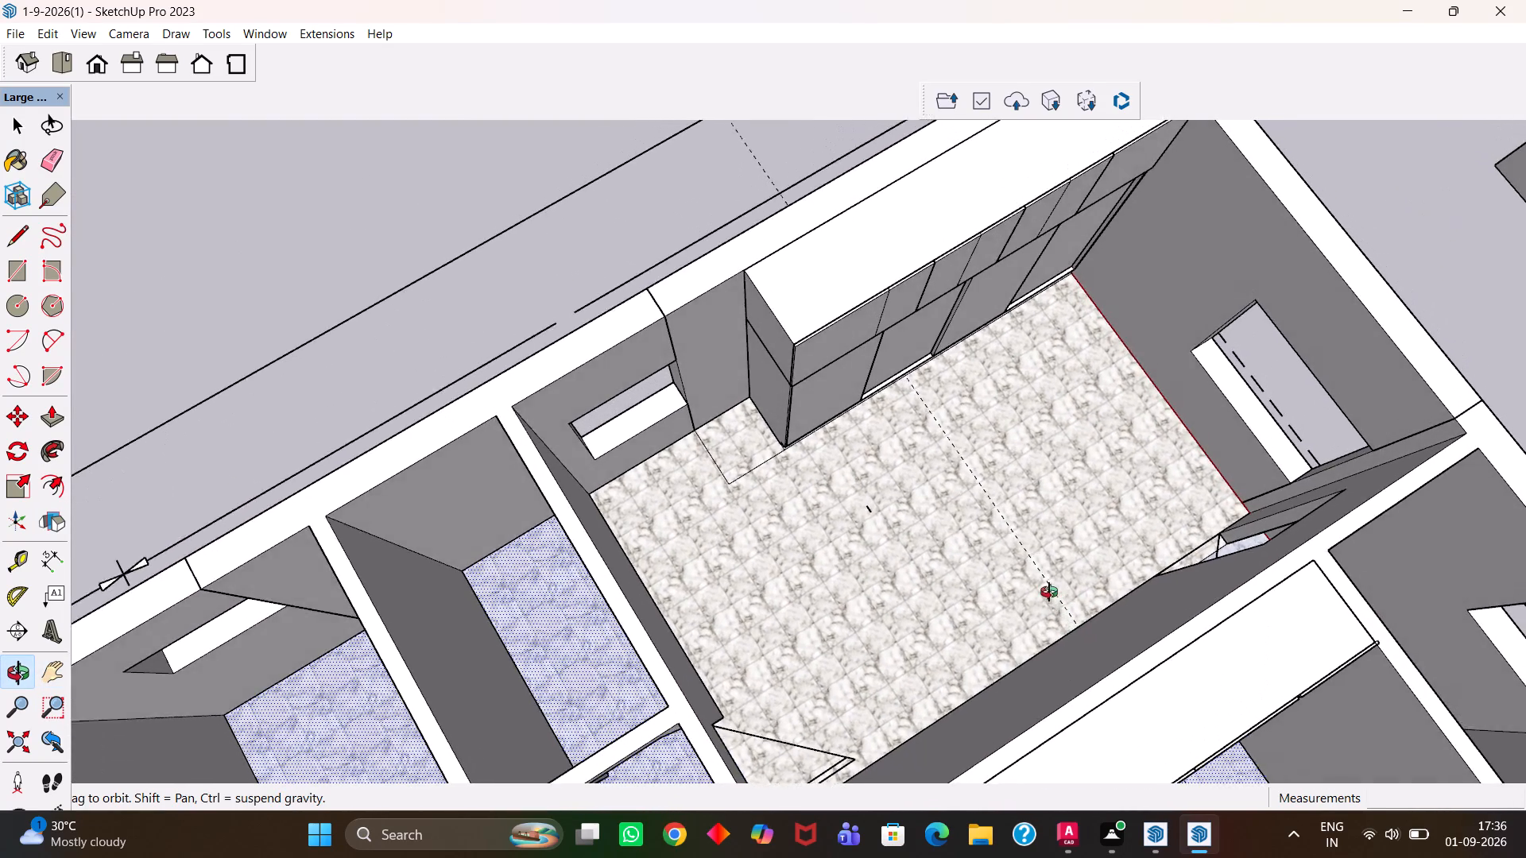
pyautogui.moveTo(1049, 592); pyautogui.dragTo(1009, 582, button='middle')
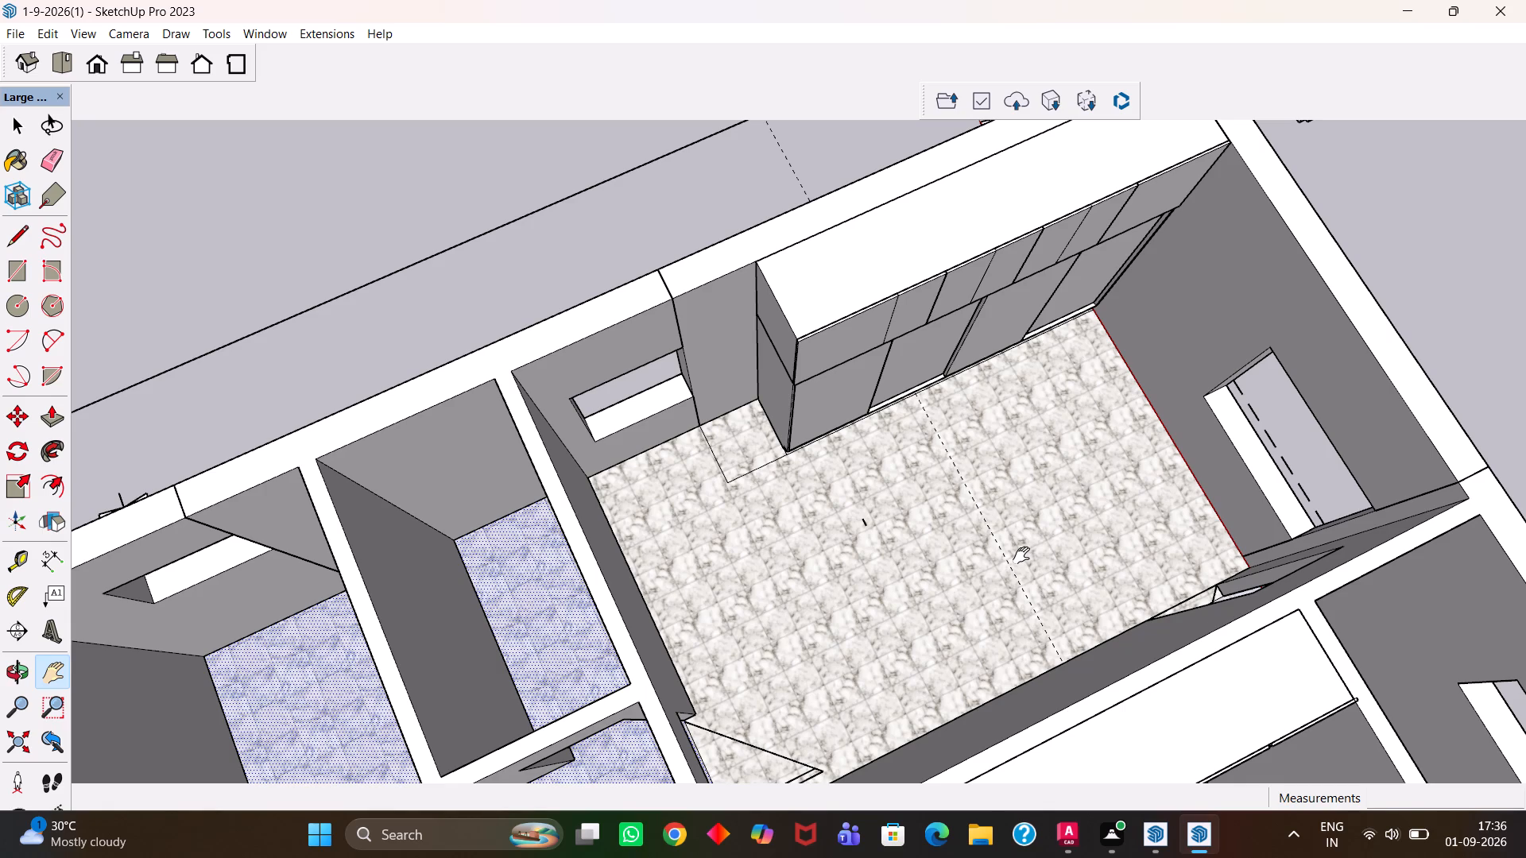
pyautogui.scroll(1, 1021, 555)
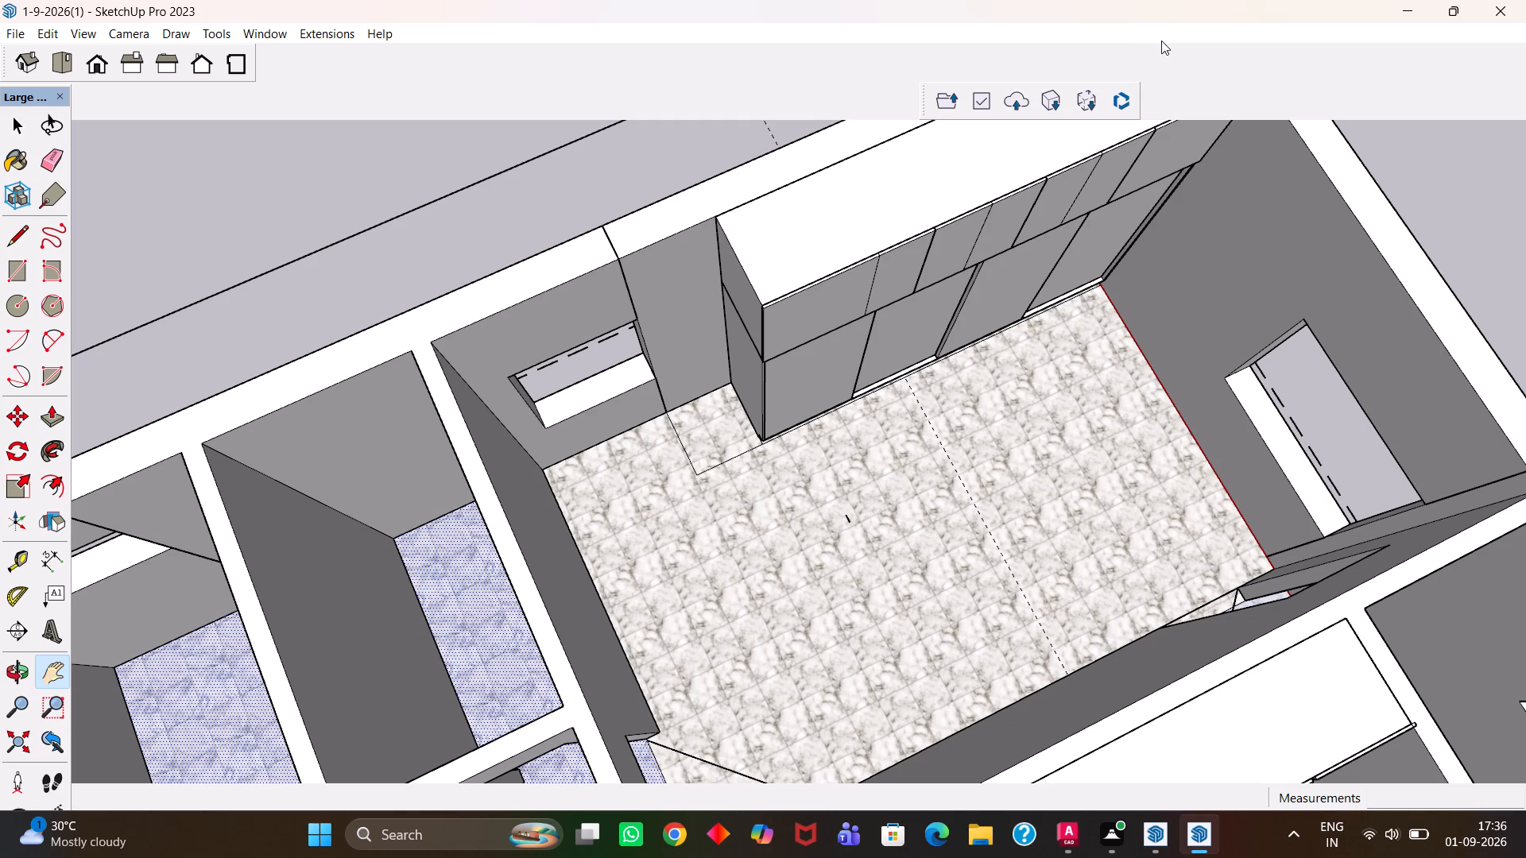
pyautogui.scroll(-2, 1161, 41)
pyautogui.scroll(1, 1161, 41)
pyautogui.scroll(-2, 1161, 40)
# Inspect the floor corner between the window wall and the end of the wardrobe in the marble-floored room.
pyautogui.press('h')
pyautogui.scroll(-3, 788, 443)
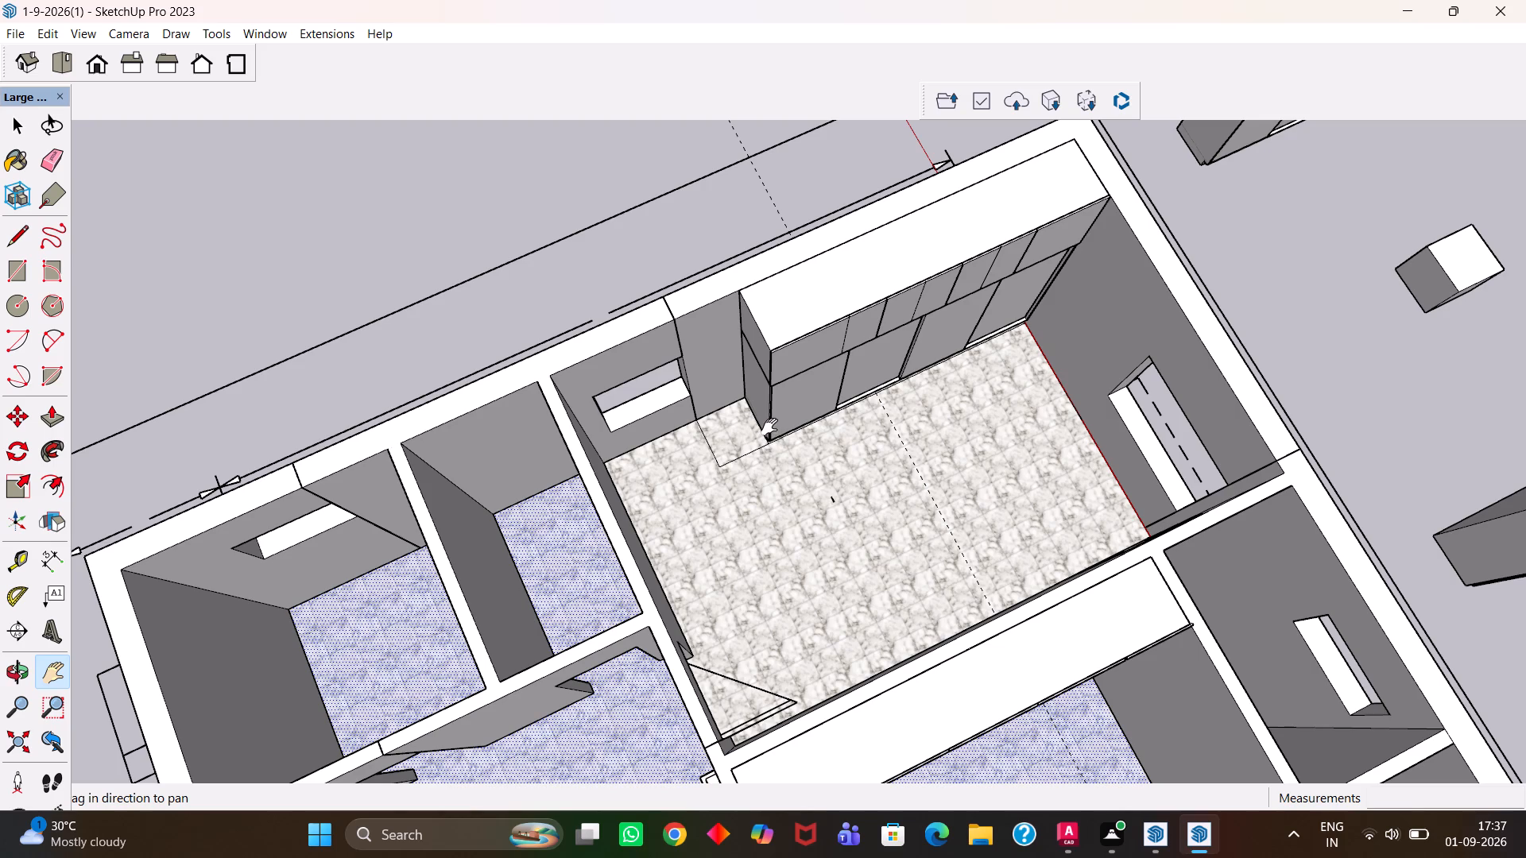
pyautogui.press('h')
pyautogui.scroll(-5, 769, 427)
pyautogui.scroll(8, 784, 491)
pyautogui.moveTo(853, 506); pyautogui.dragTo(775, 492, button='middle')
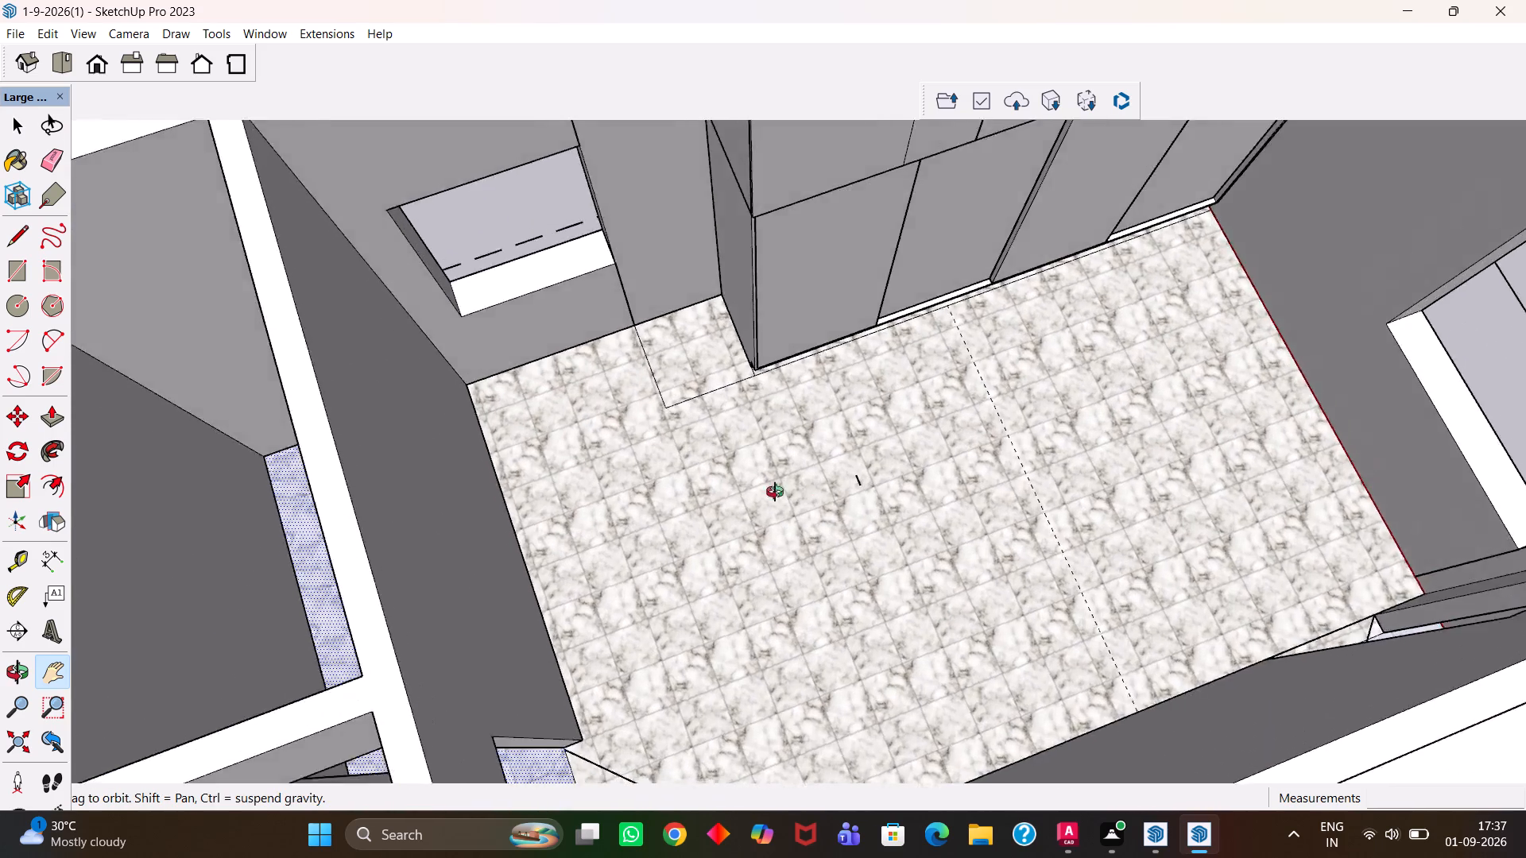
pyautogui.moveTo(775, 492); pyautogui.dragTo(672, 438, button='middle')
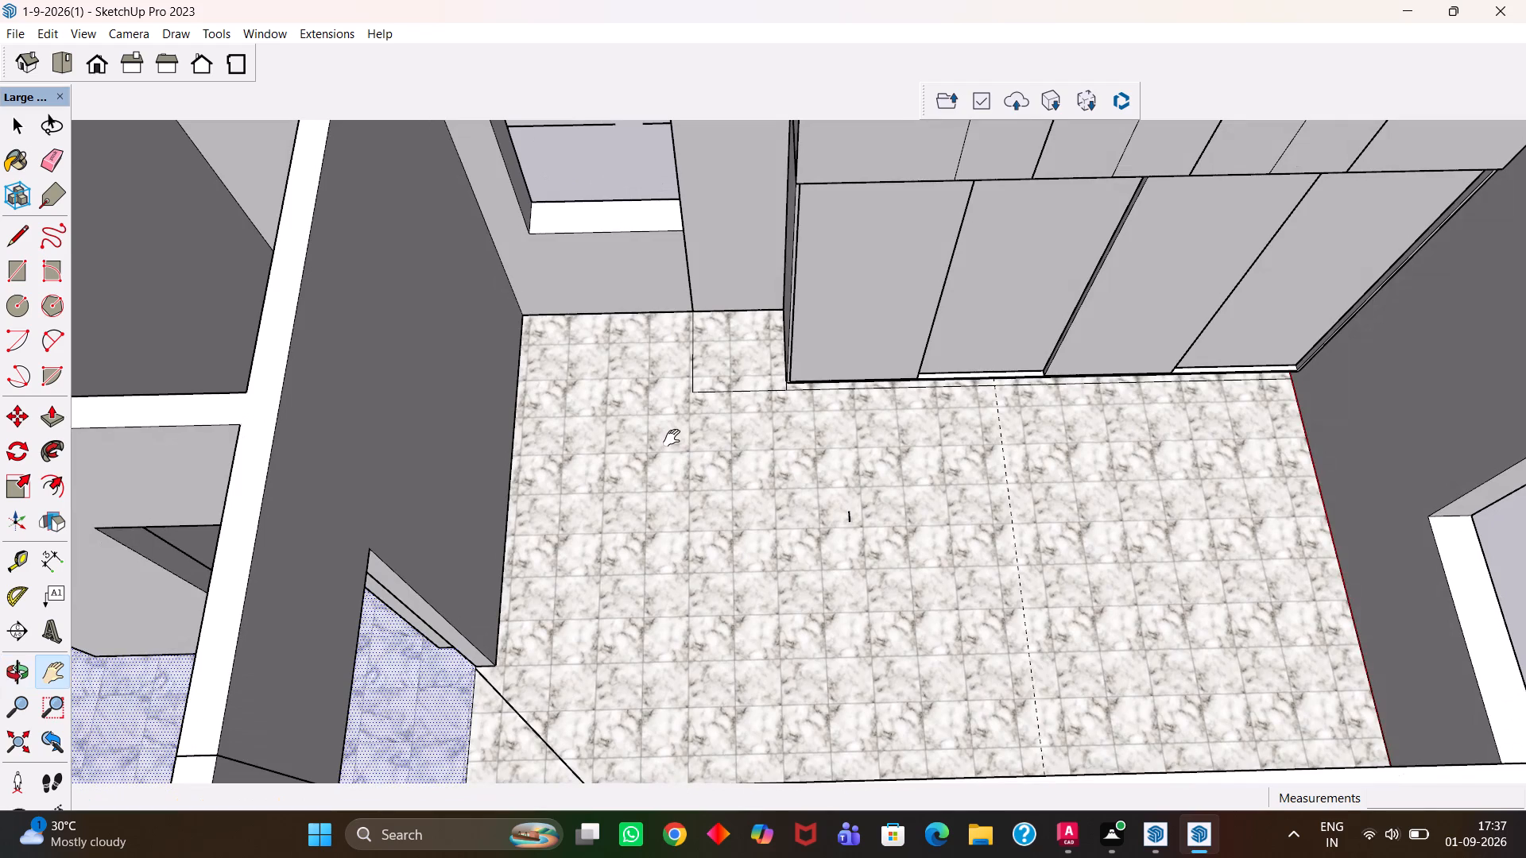
pyautogui.scroll(-3, 672, 438)
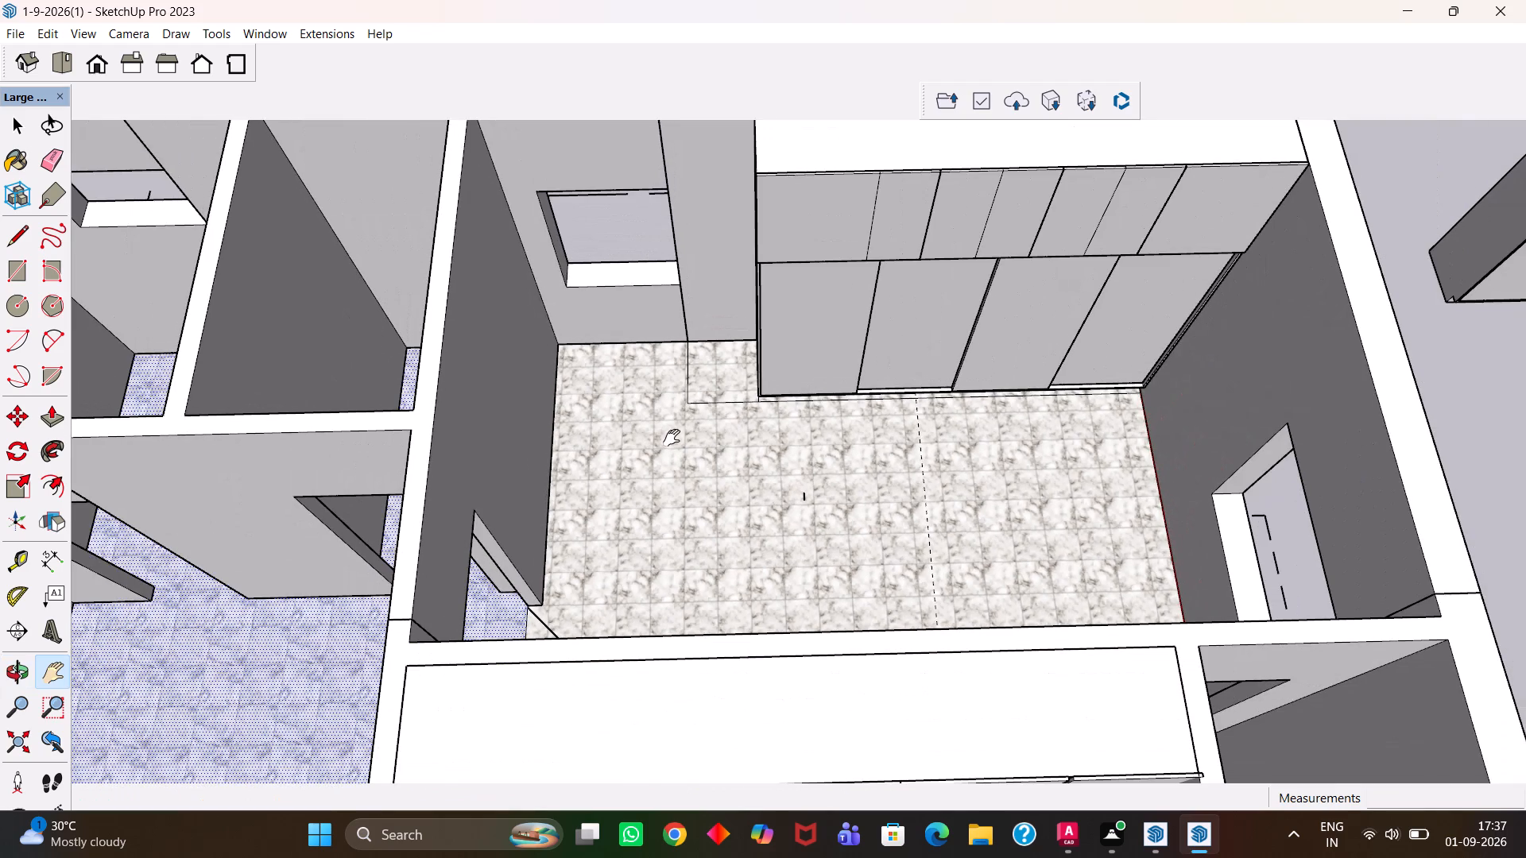
pyautogui.scroll(1, 672, 438)
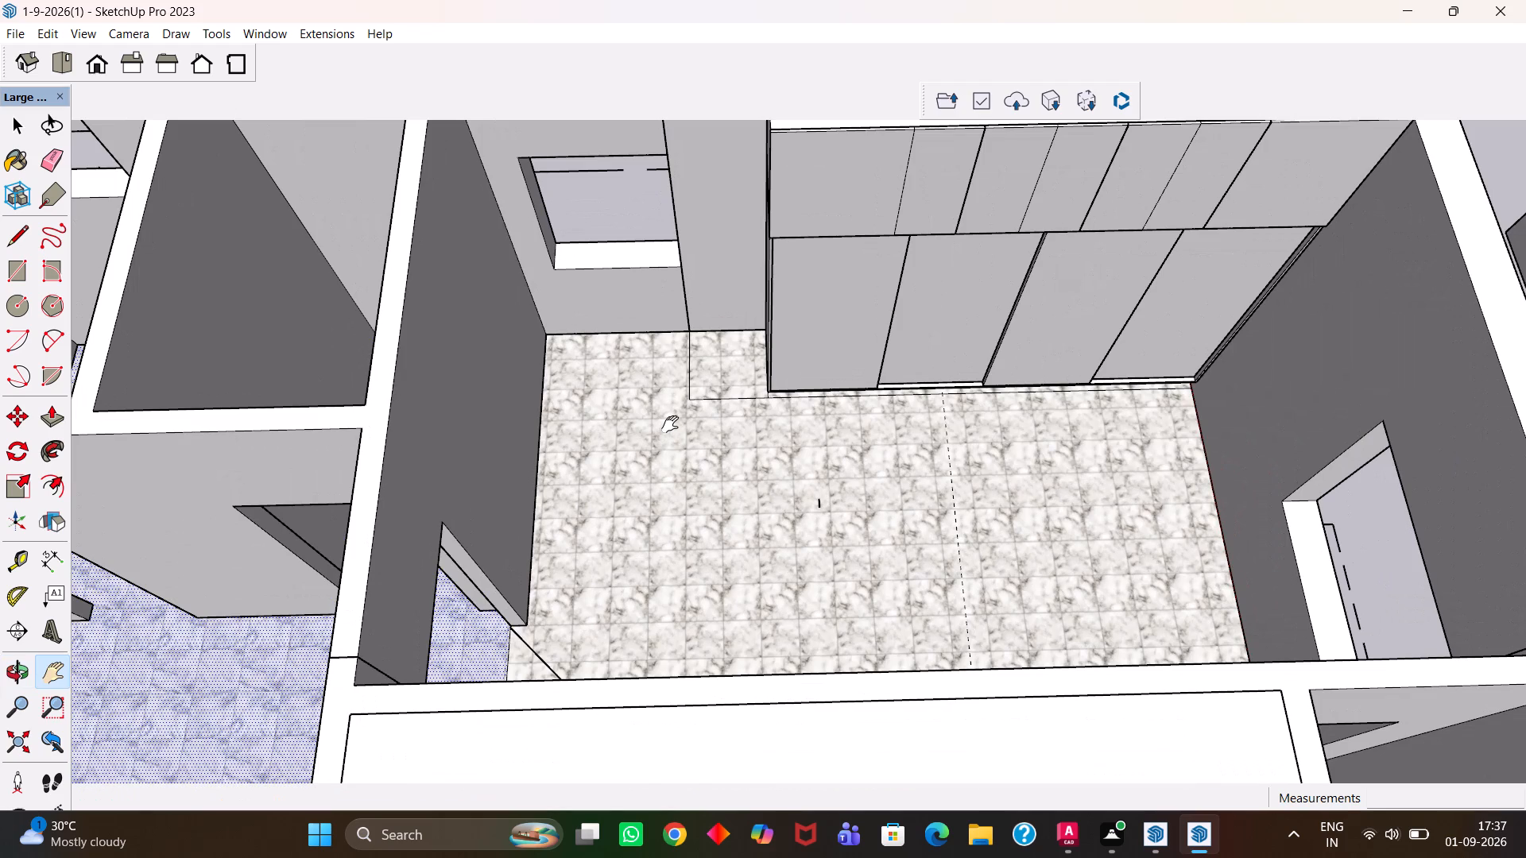
pyautogui.press('h')
pyautogui.scroll(3, 581, 416)
pyautogui.scroll(-4, 704, 422)
pyautogui.moveTo(687, 405); pyautogui.dragTo(946, 551)
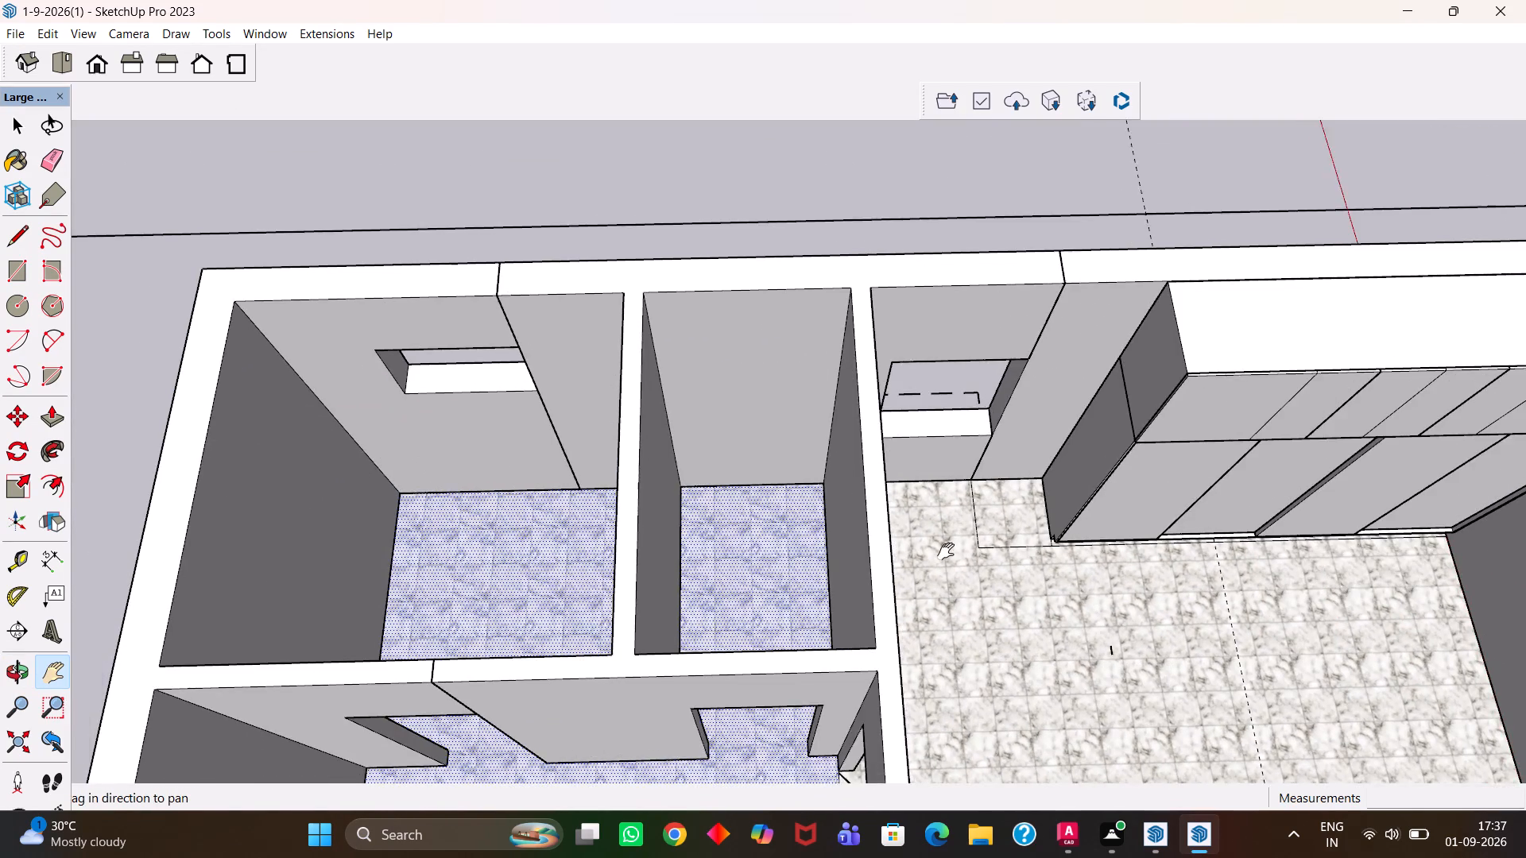
pyautogui.moveTo(946, 551); pyautogui.dragTo(936, 538)
pyautogui.moveTo(1102, 518); pyautogui.dragTo(886, 544)
pyautogui.scroll(4, 784, 527)
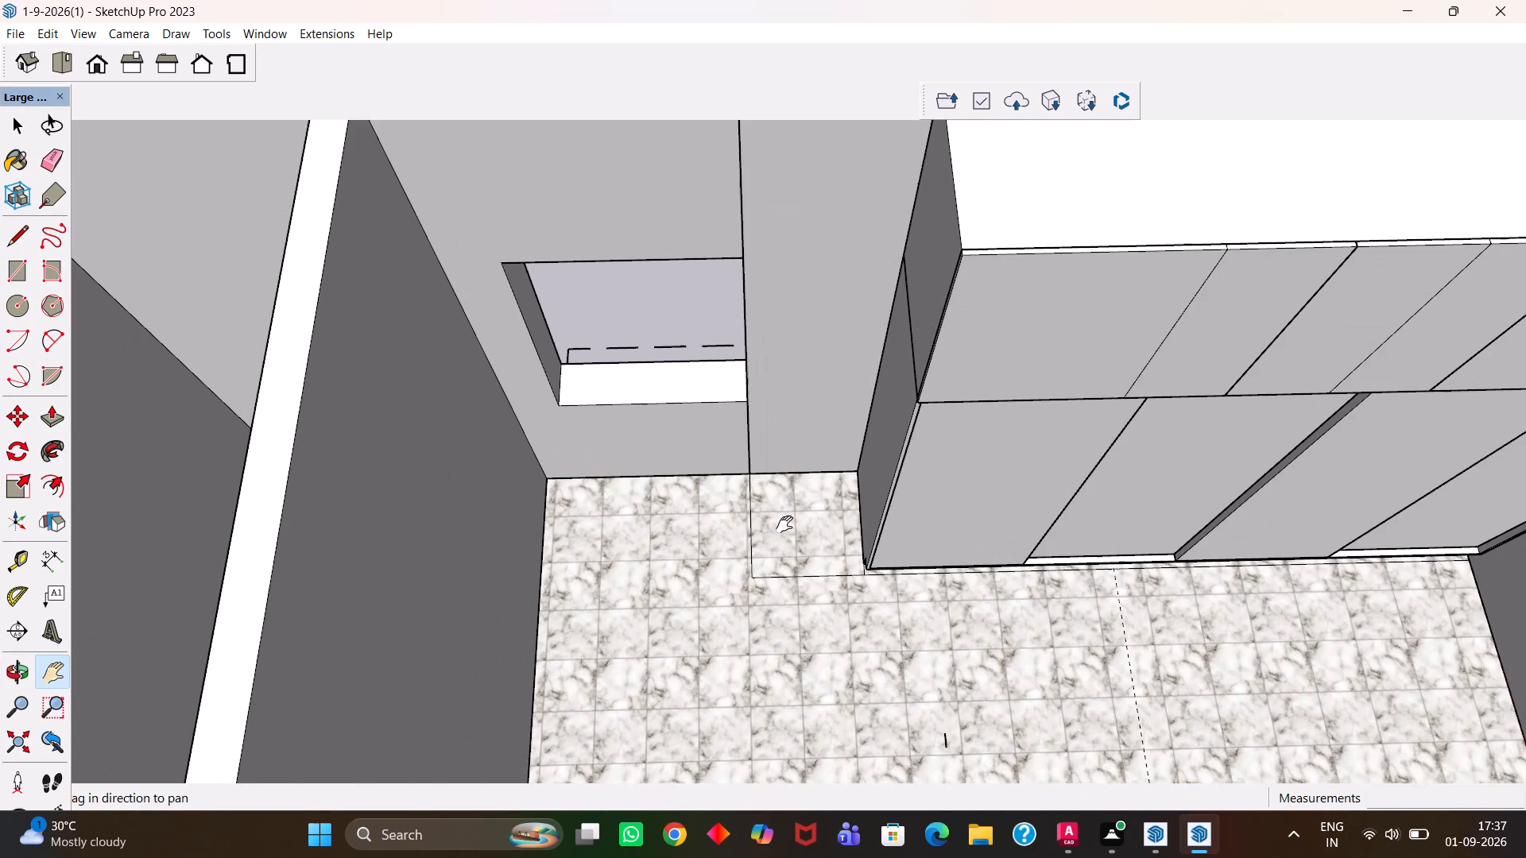
pyautogui.scroll(-3, 784, 524)
pyautogui.moveTo(784, 516); pyautogui.dragTo(804, 586)
pyautogui.press('h')
pyautogui.scroll(3, 804, 586)
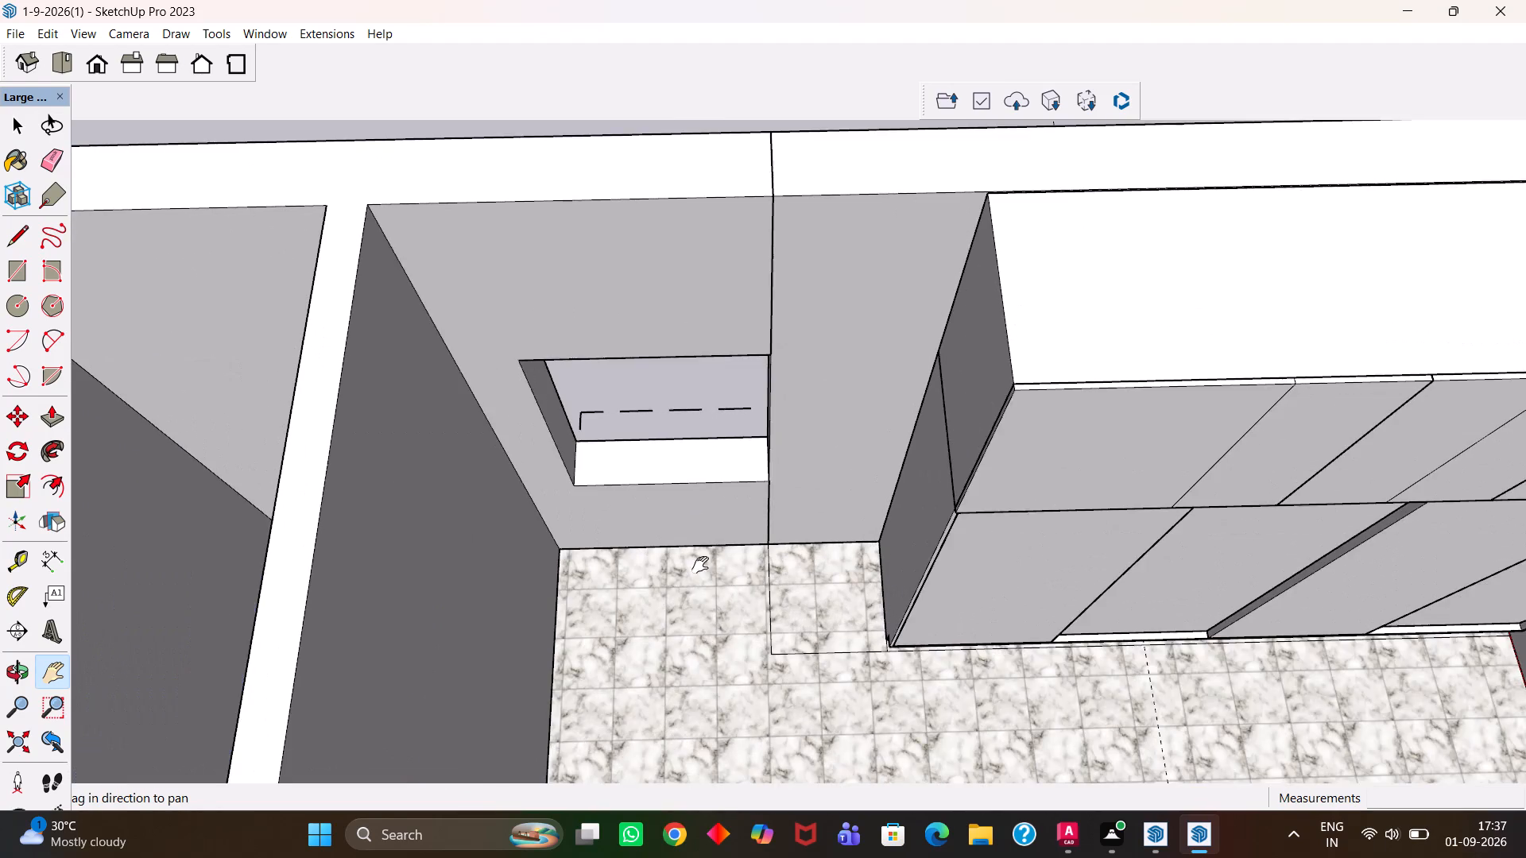
pyautogui.moveTo(700, 565); pyautogui.dragTo(782, 601)
pyautogui.scroll(3, 854, 643)
# Draw a floor rectangle about 3' 9" by 2' under the window, from the small outlined patch's front corner to the room corner.
pyautogui.press('space')
pyautogui.click(871, 640)
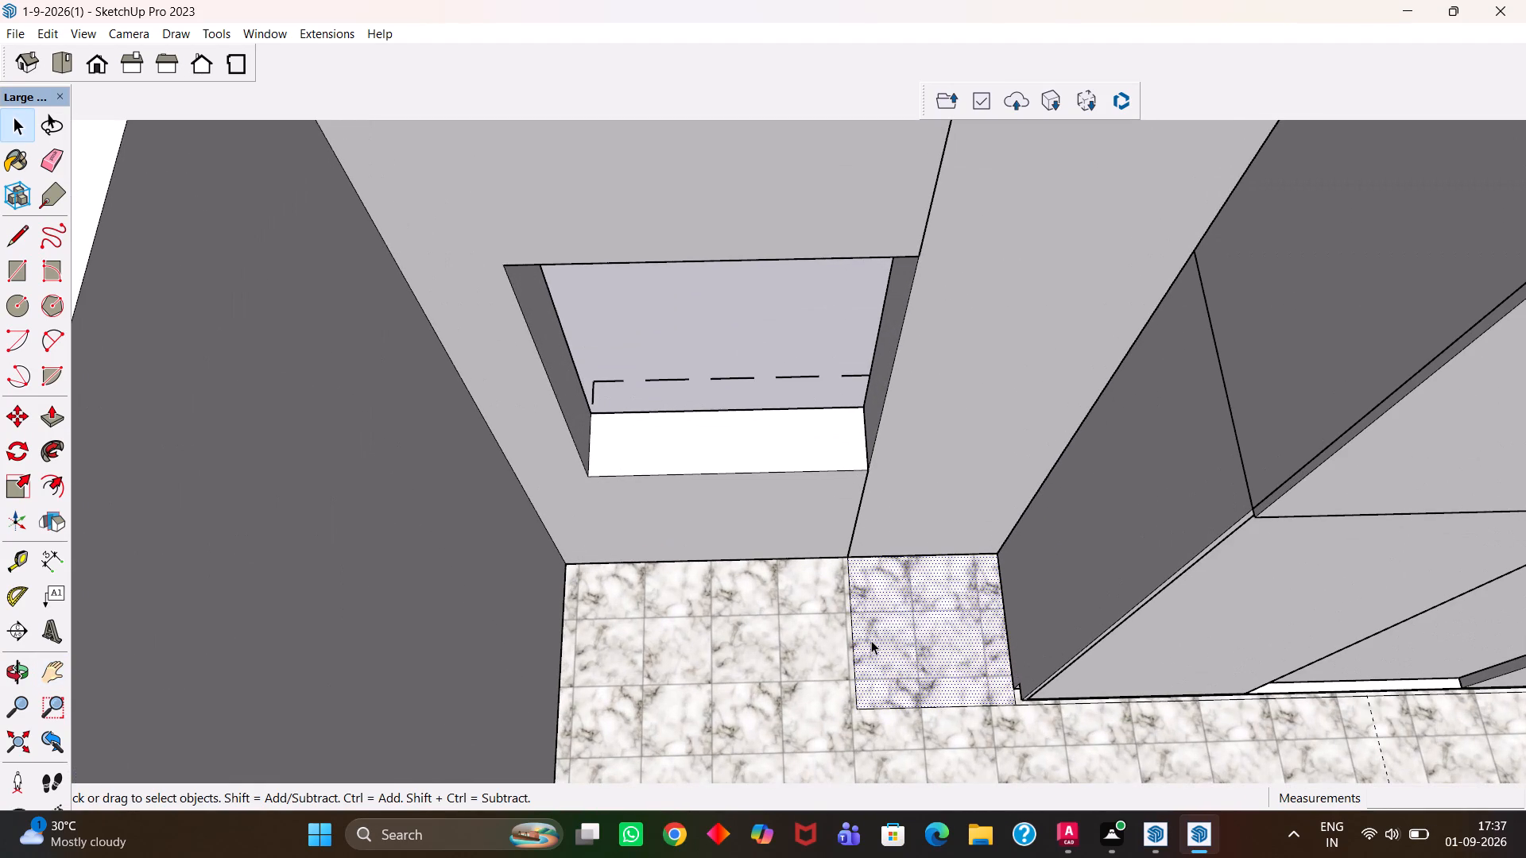
pyautogui.press('t')
pyautogui.press('r')
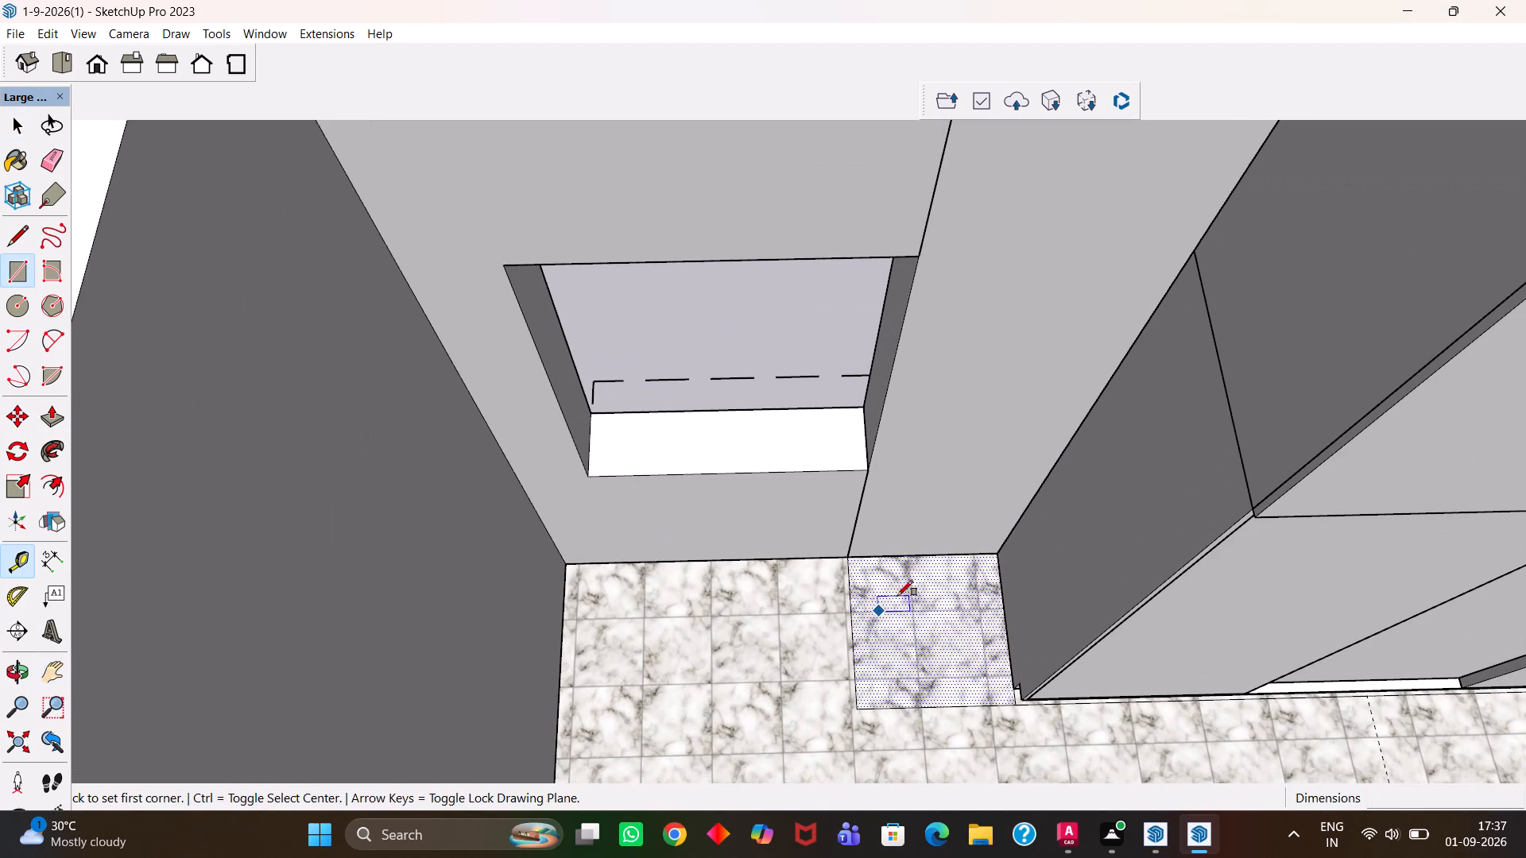
pyautogui.click(855, 708)
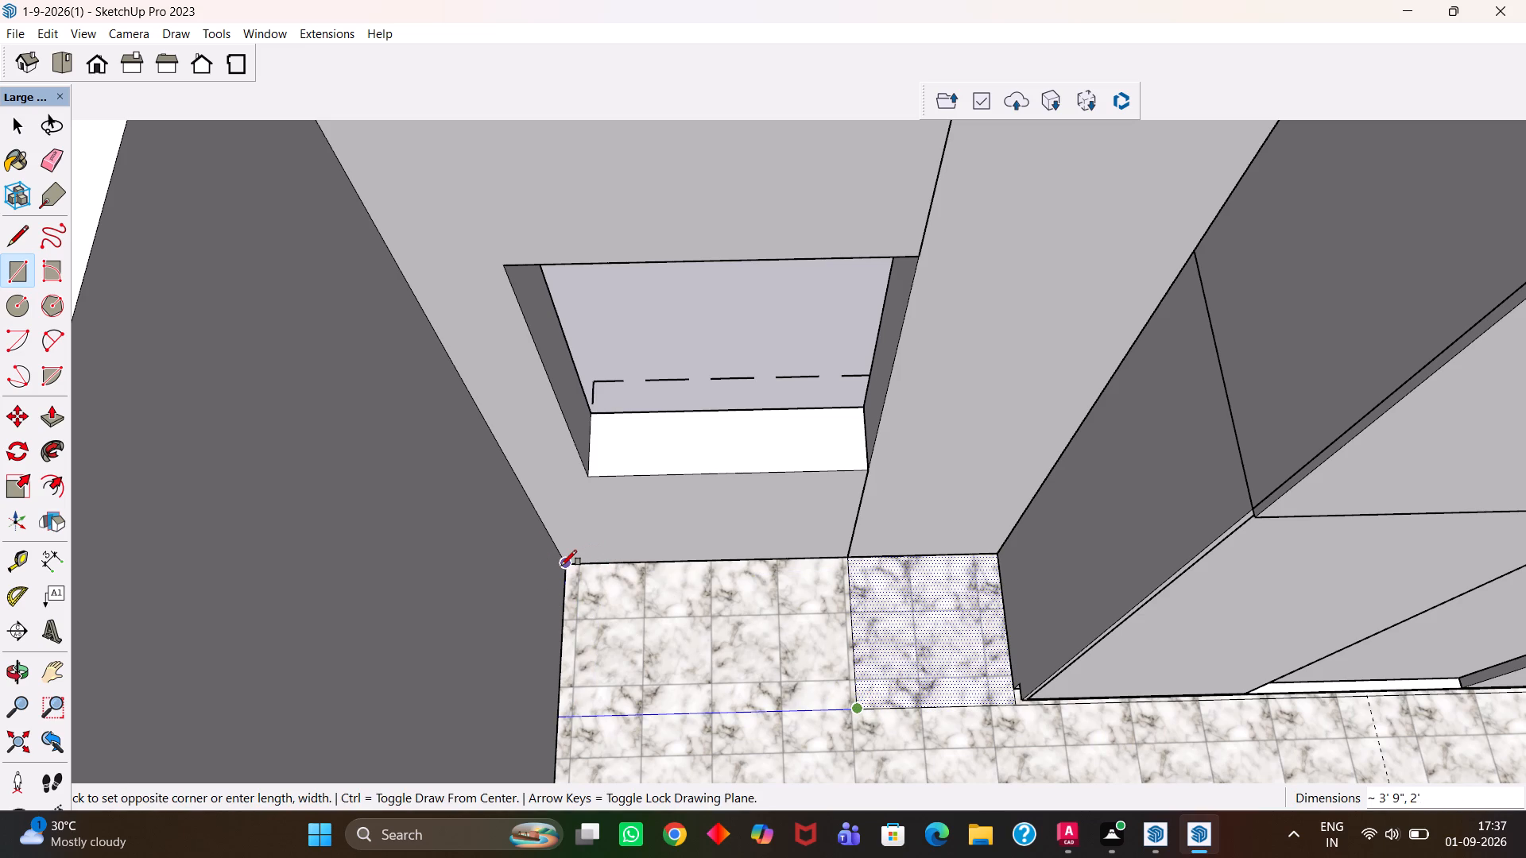
pyautogui.click(561, 566)
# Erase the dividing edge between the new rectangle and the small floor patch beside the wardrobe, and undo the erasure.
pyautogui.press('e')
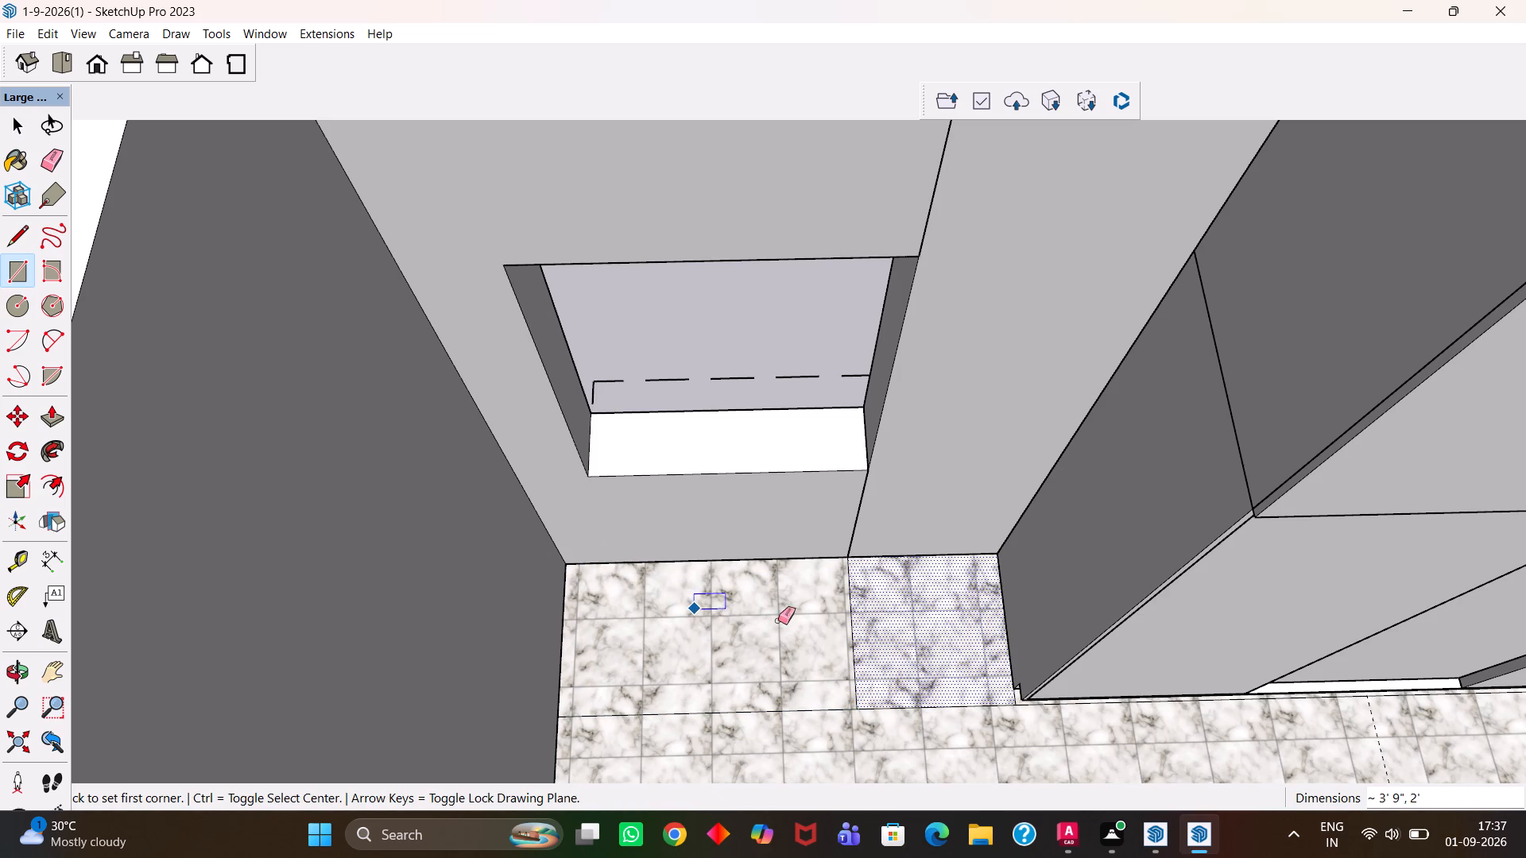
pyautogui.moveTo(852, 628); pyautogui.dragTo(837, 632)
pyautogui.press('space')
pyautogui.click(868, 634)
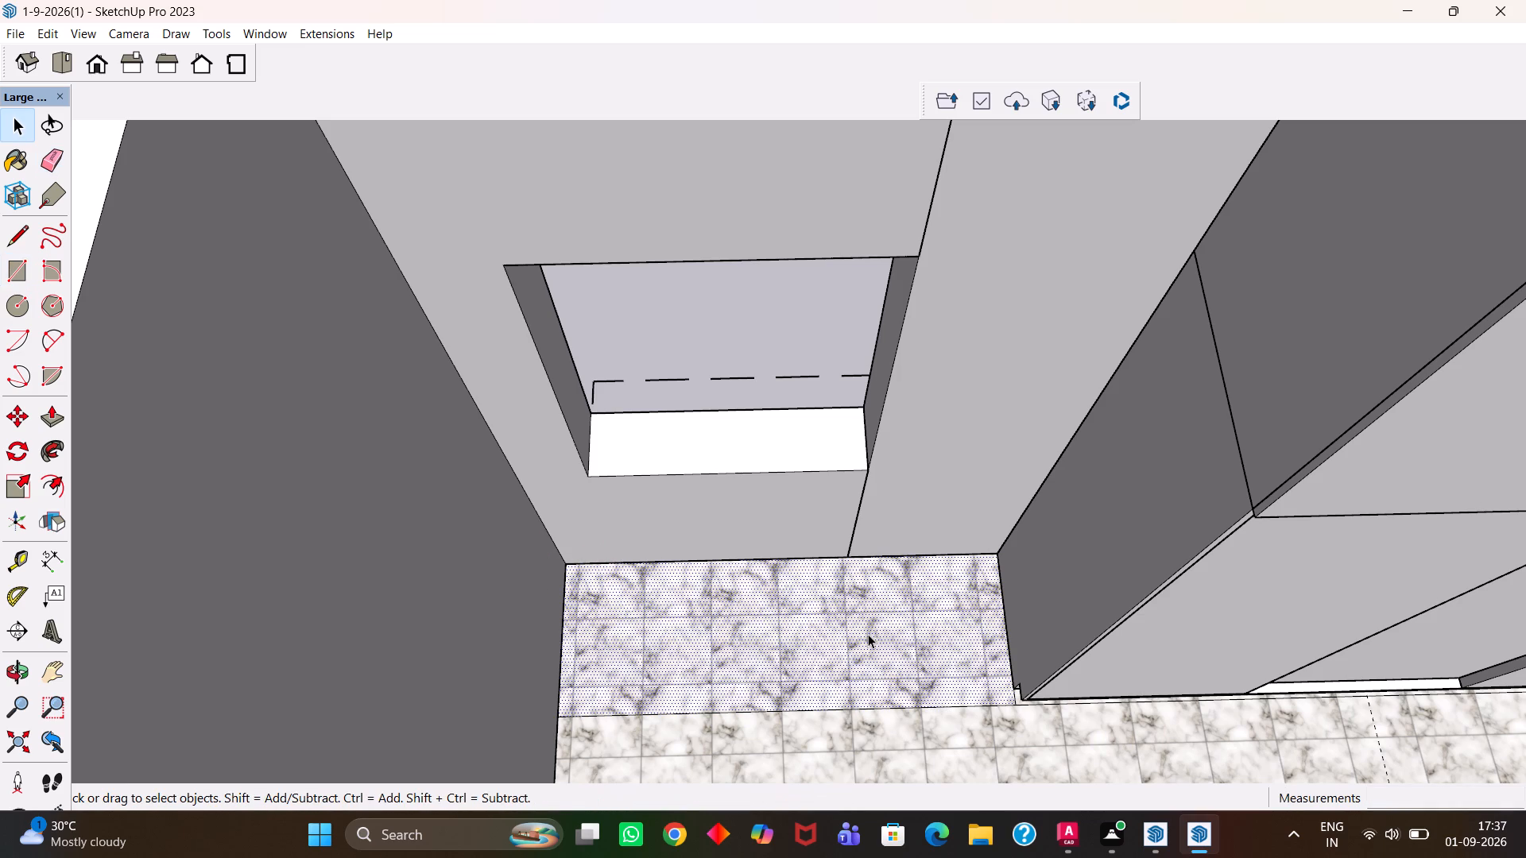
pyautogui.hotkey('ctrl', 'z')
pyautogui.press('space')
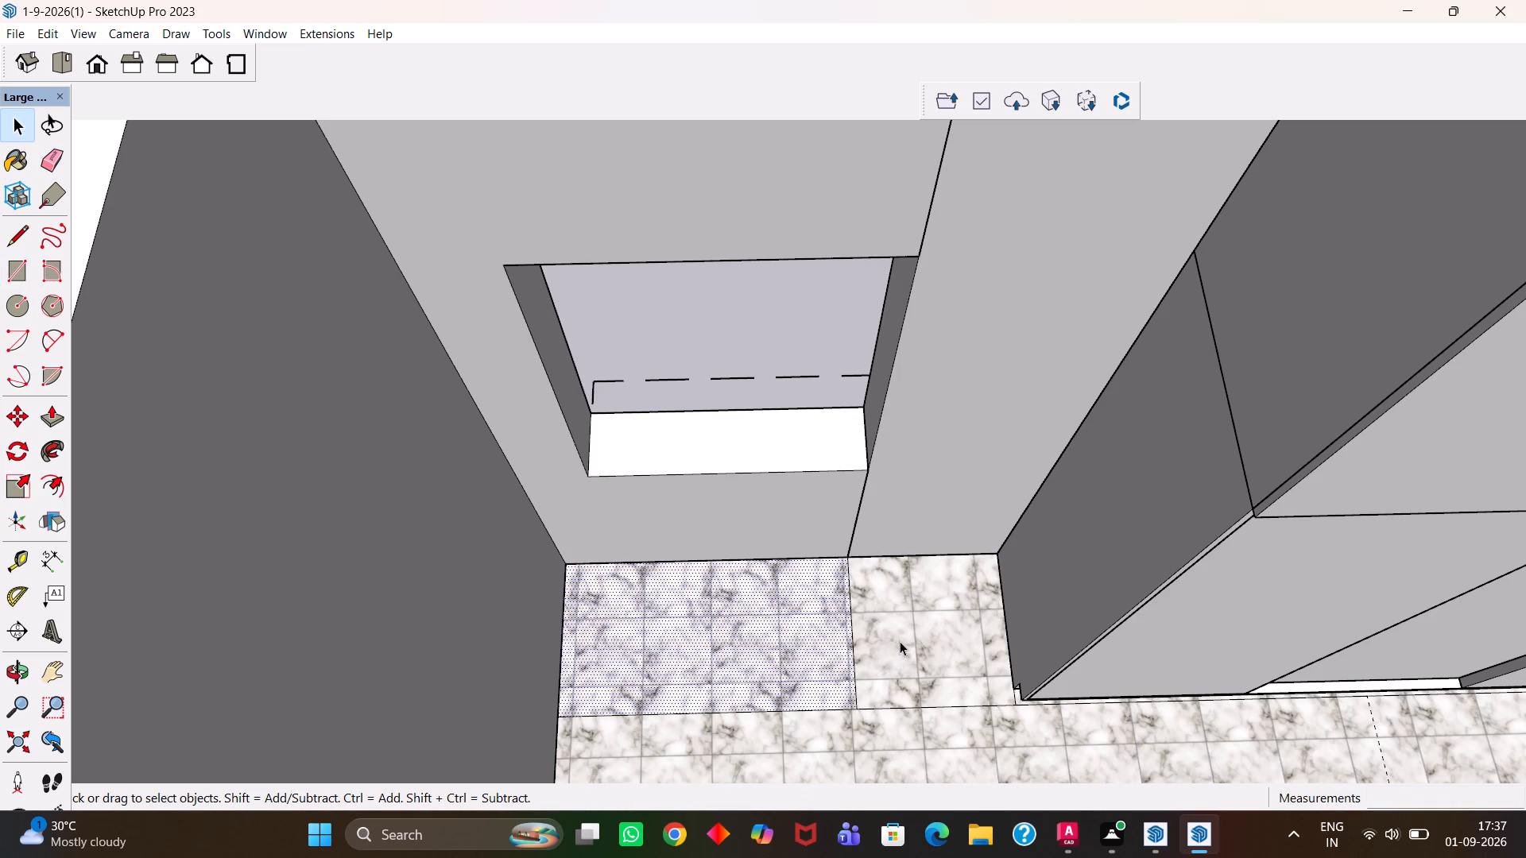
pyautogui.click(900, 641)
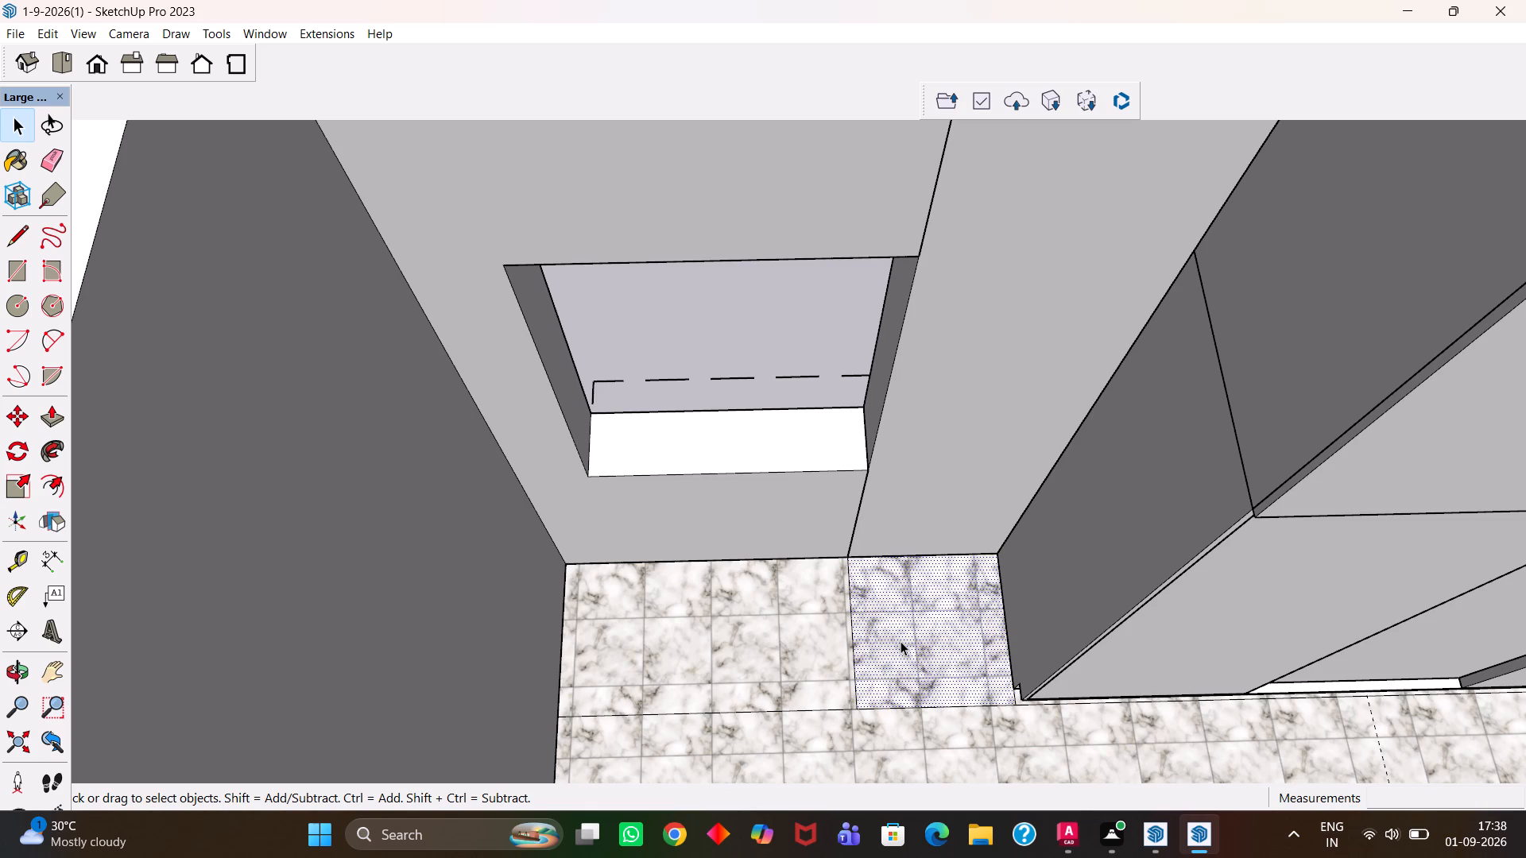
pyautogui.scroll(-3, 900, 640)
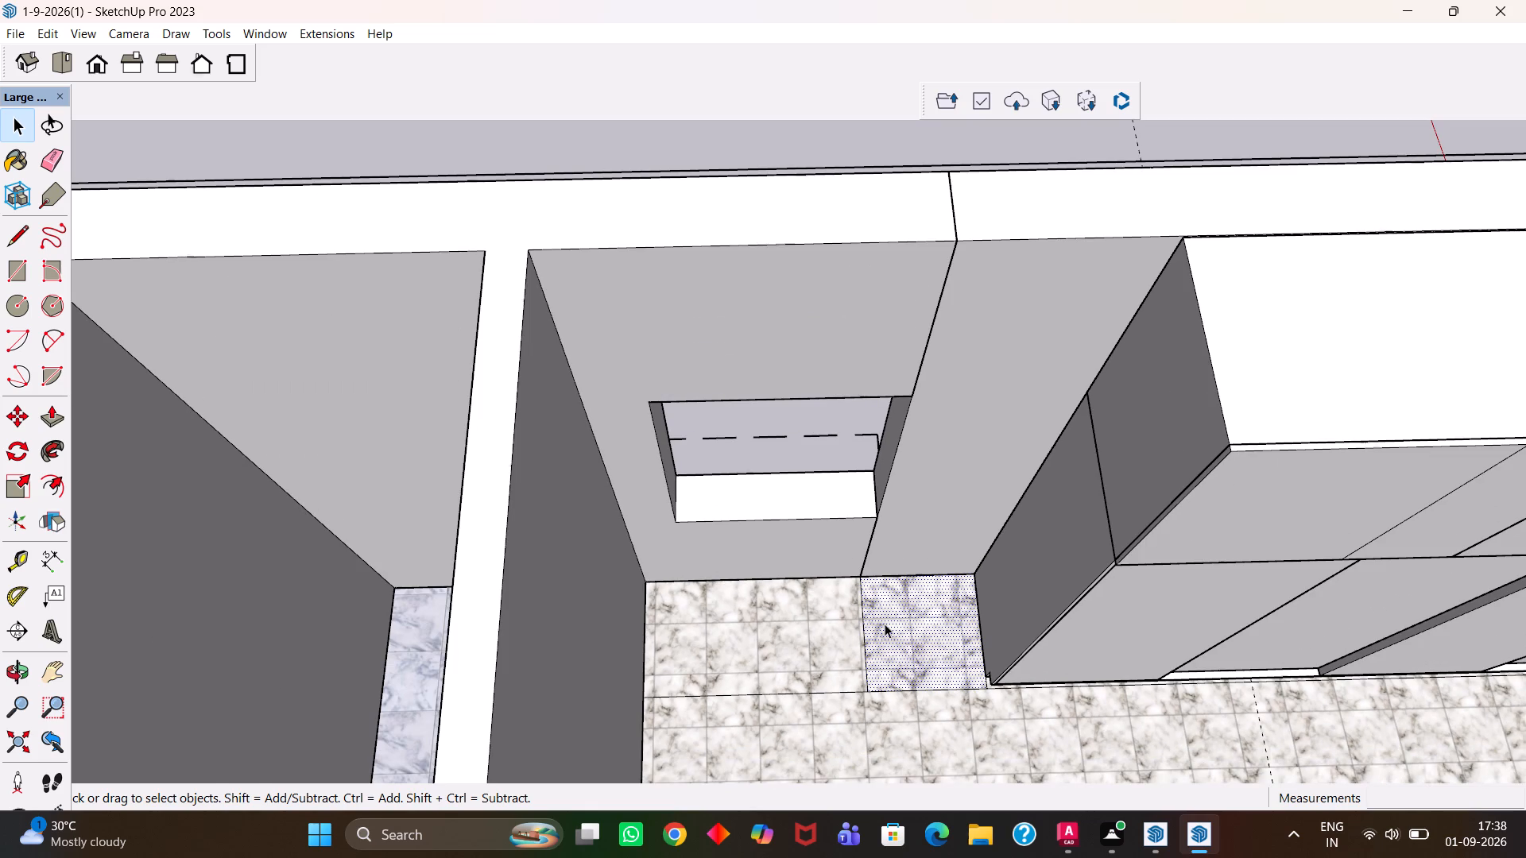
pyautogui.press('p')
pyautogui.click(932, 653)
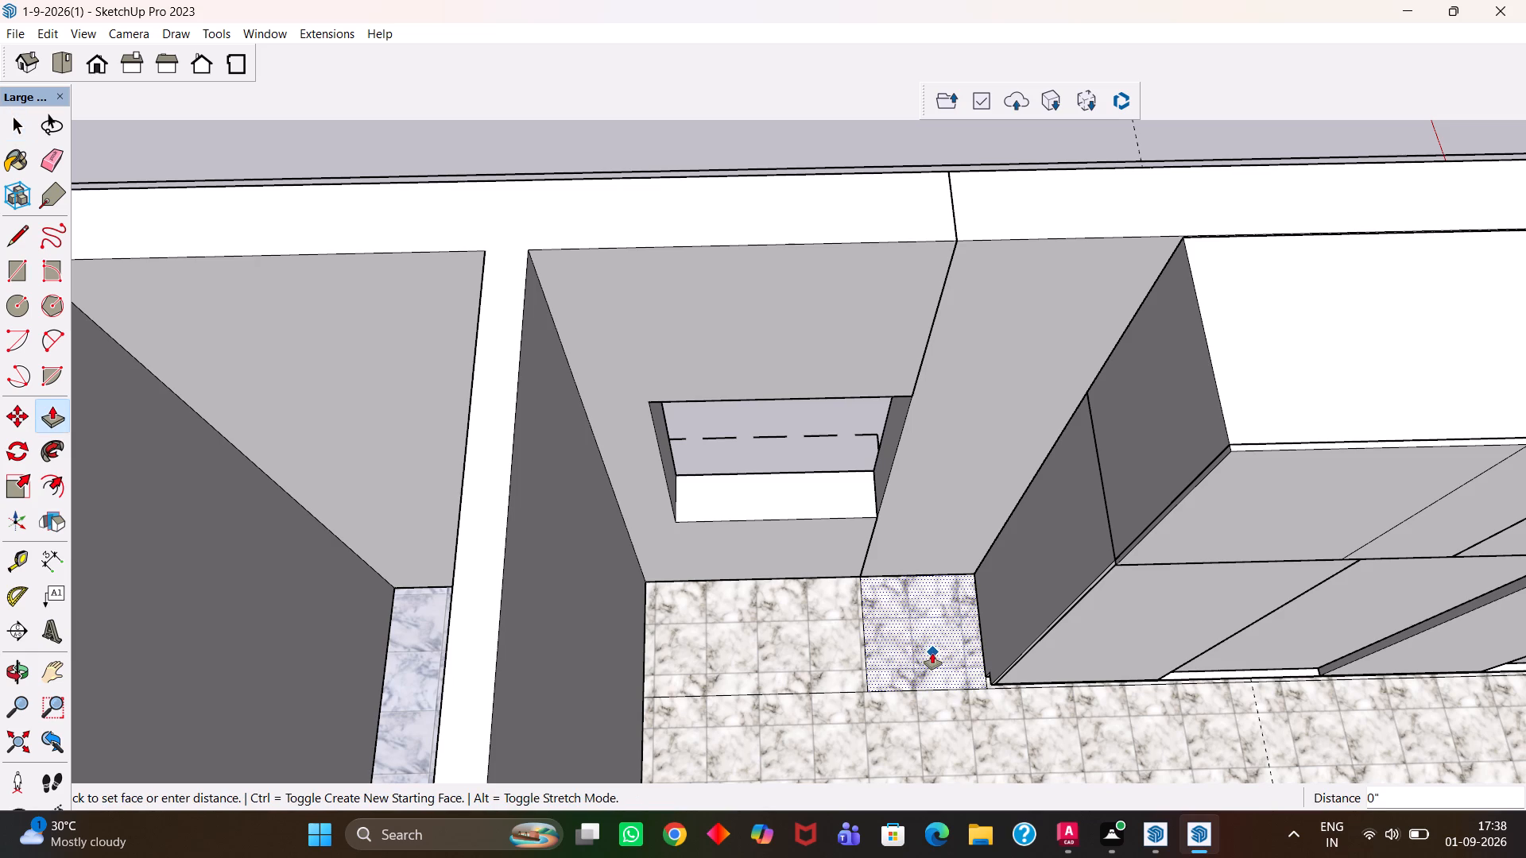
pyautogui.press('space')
# Paint the small floor patch beside the wardrobe with the white Color M00 material.
pyautogui.write('b')
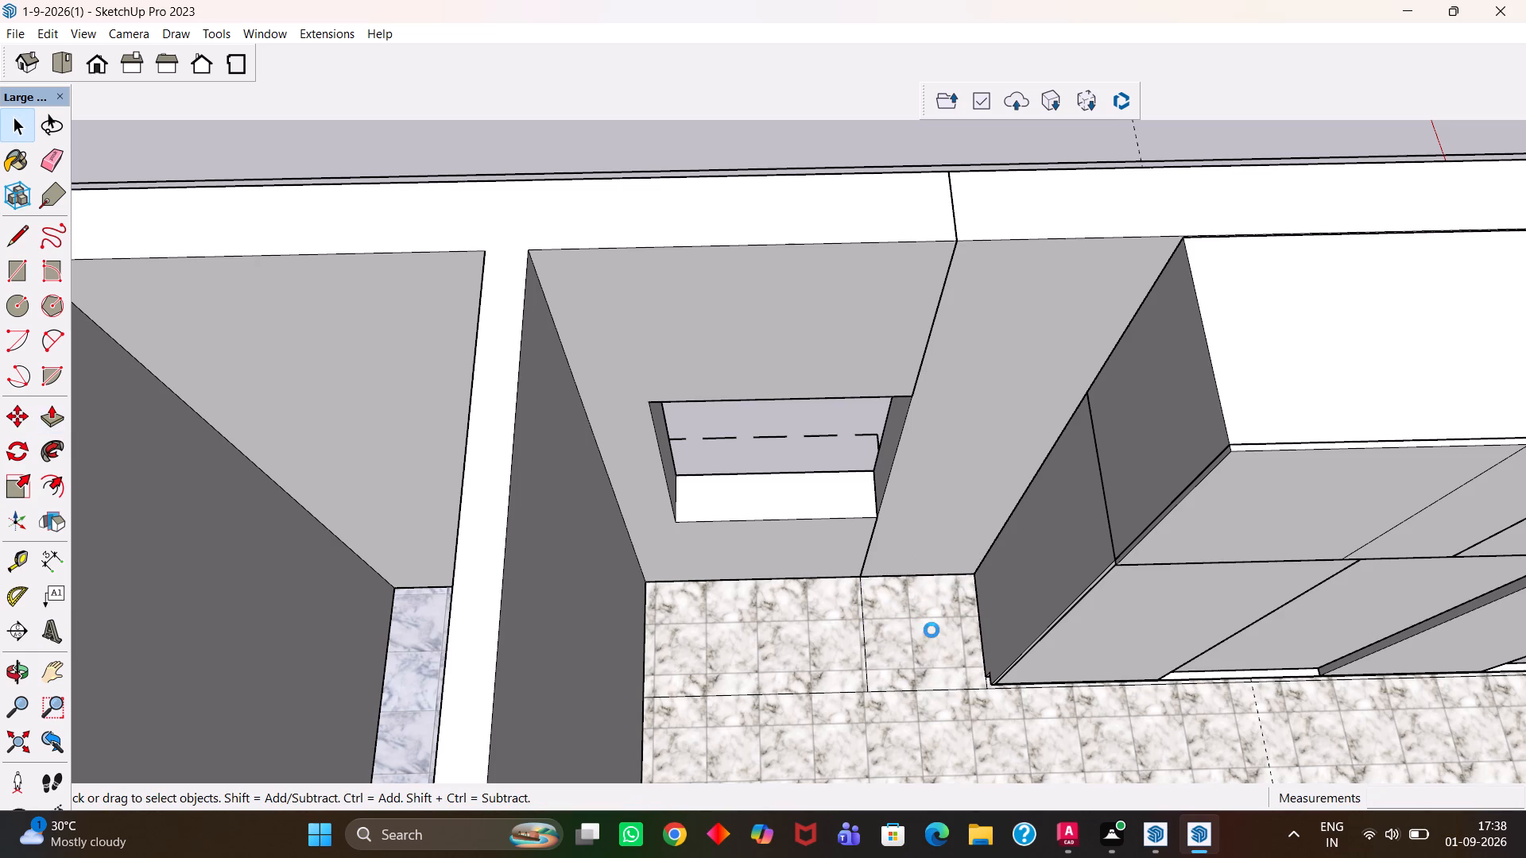
pyautogui.click(809, 507)
pyautogui.click(897, 662)
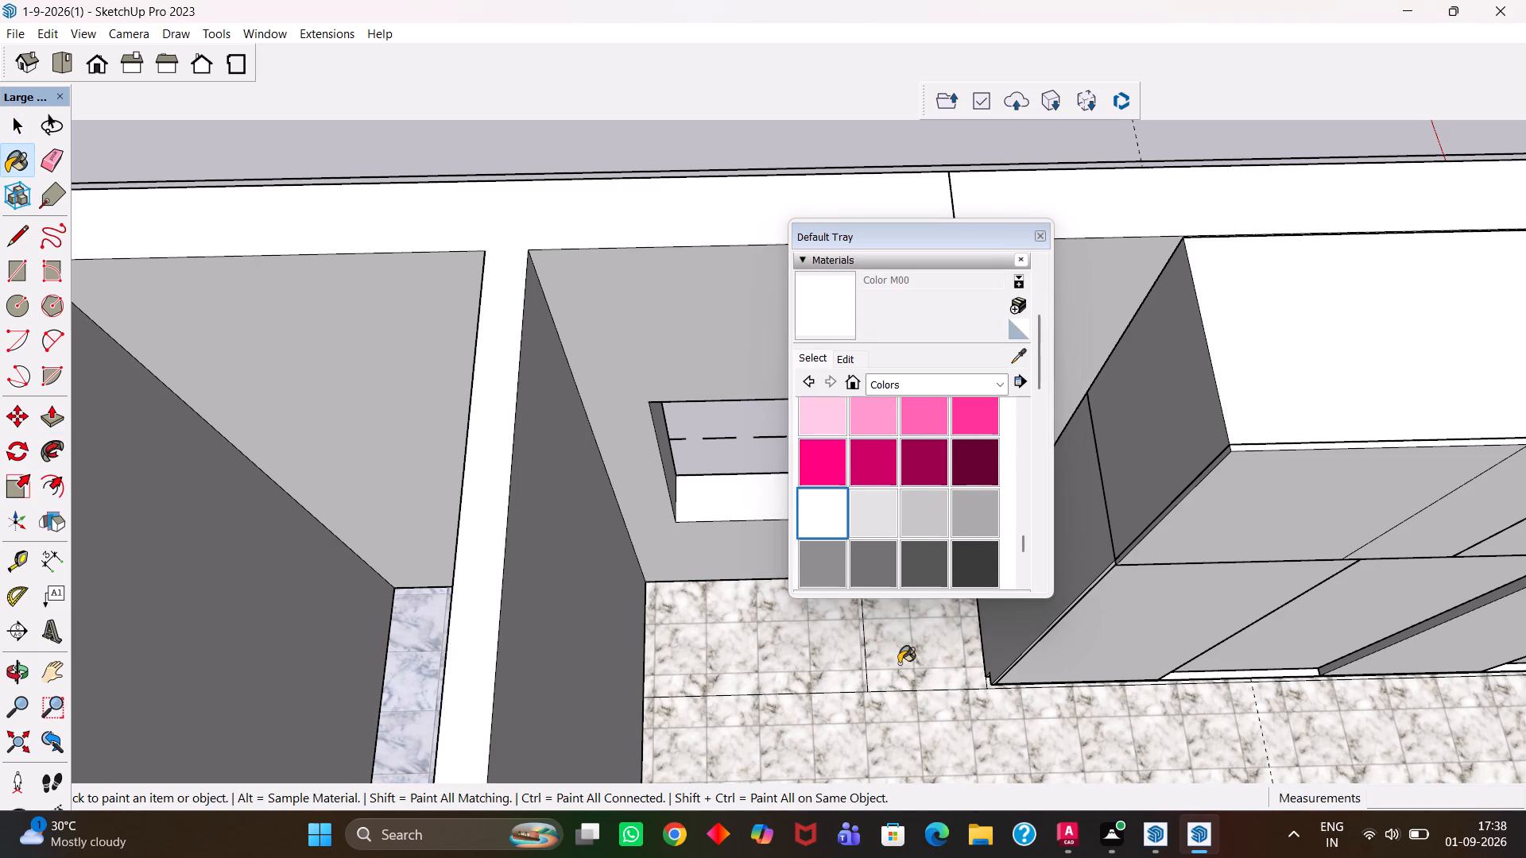
pyautogui.click(1038, 238)
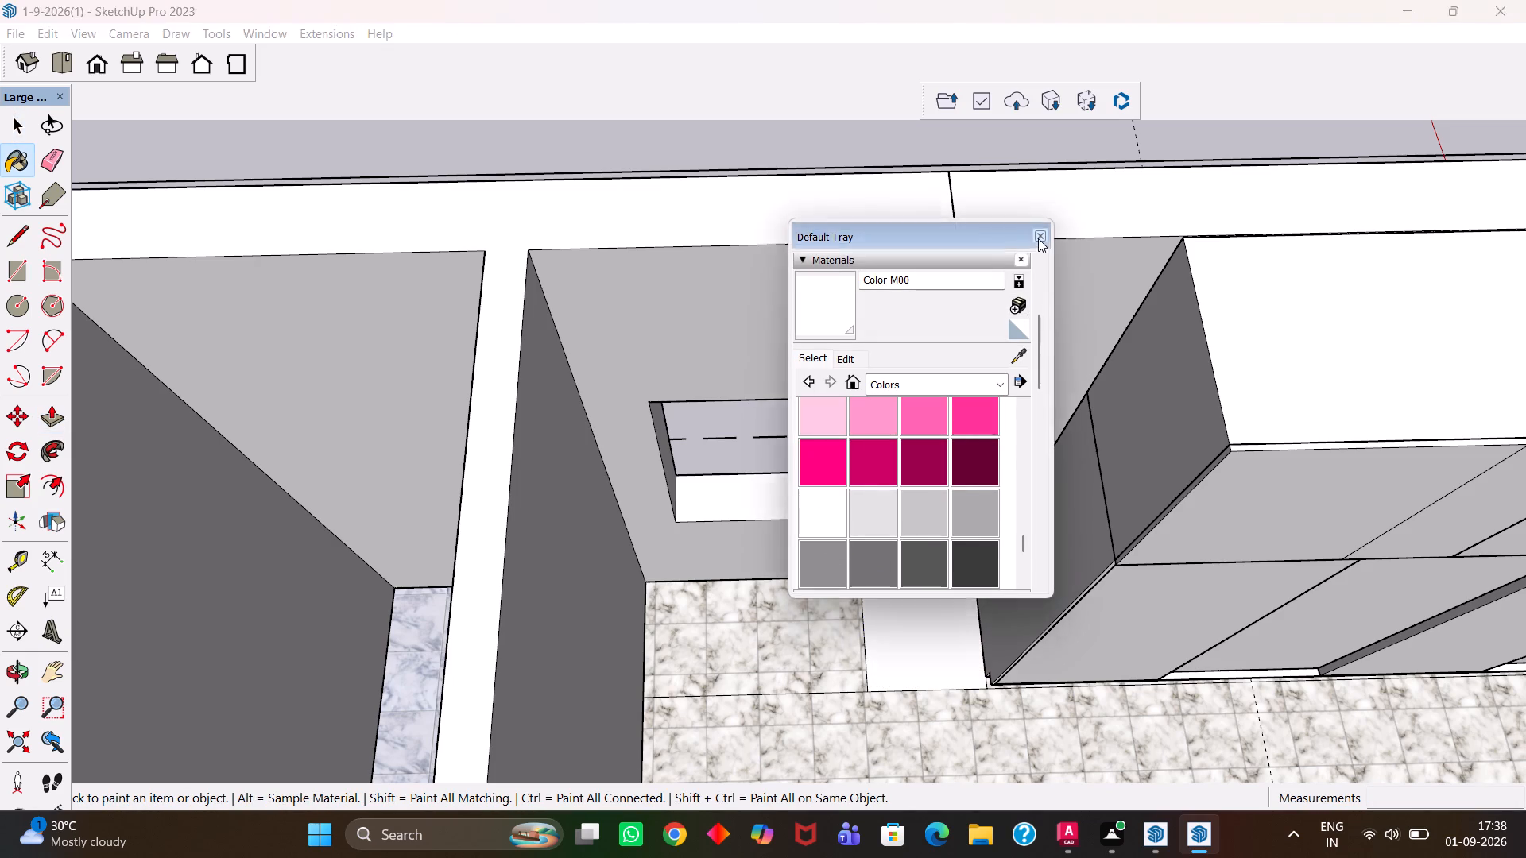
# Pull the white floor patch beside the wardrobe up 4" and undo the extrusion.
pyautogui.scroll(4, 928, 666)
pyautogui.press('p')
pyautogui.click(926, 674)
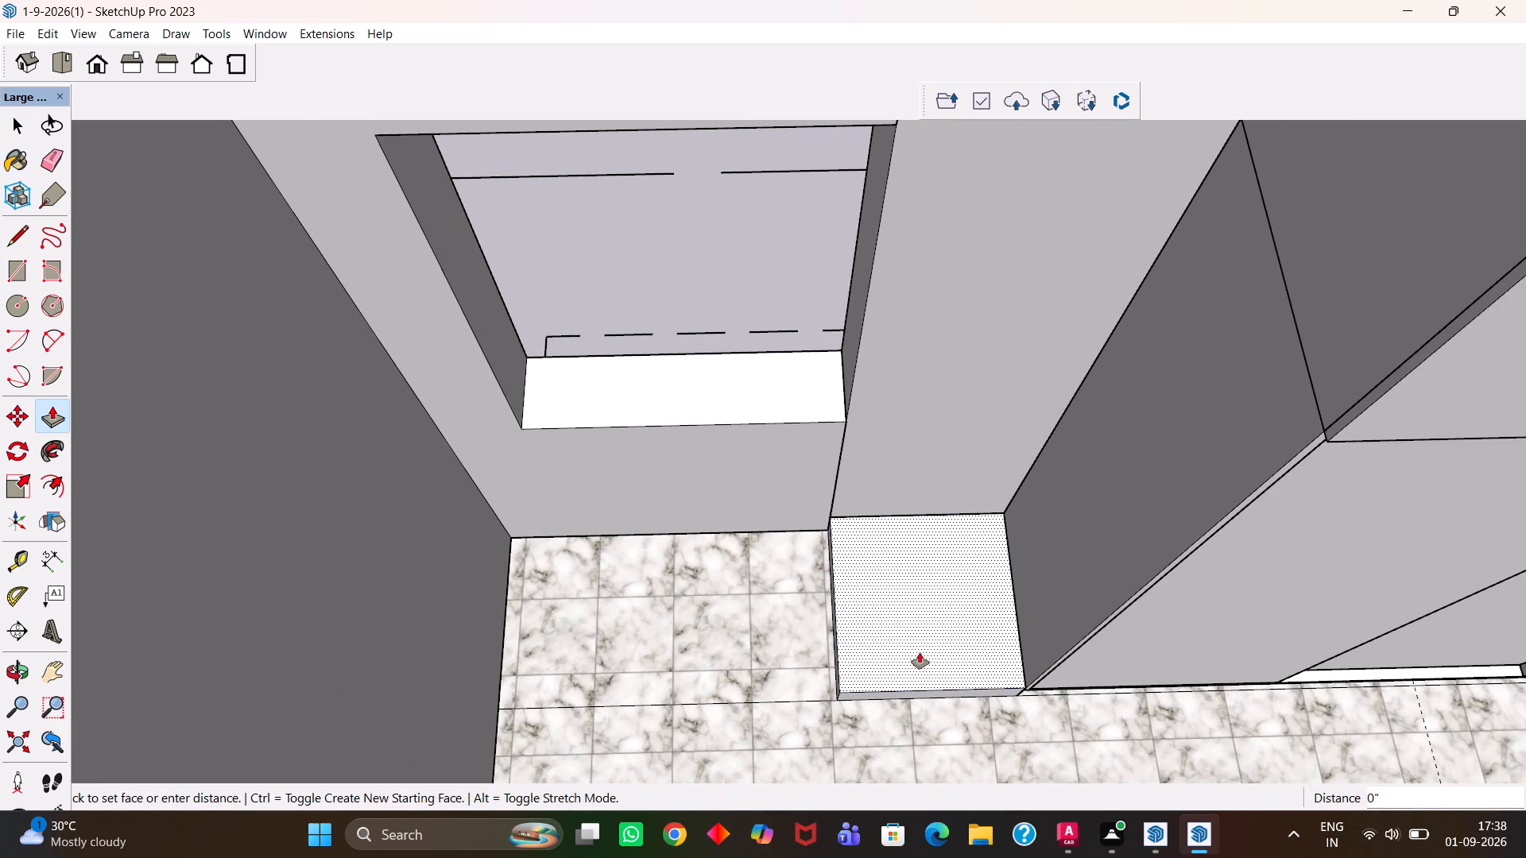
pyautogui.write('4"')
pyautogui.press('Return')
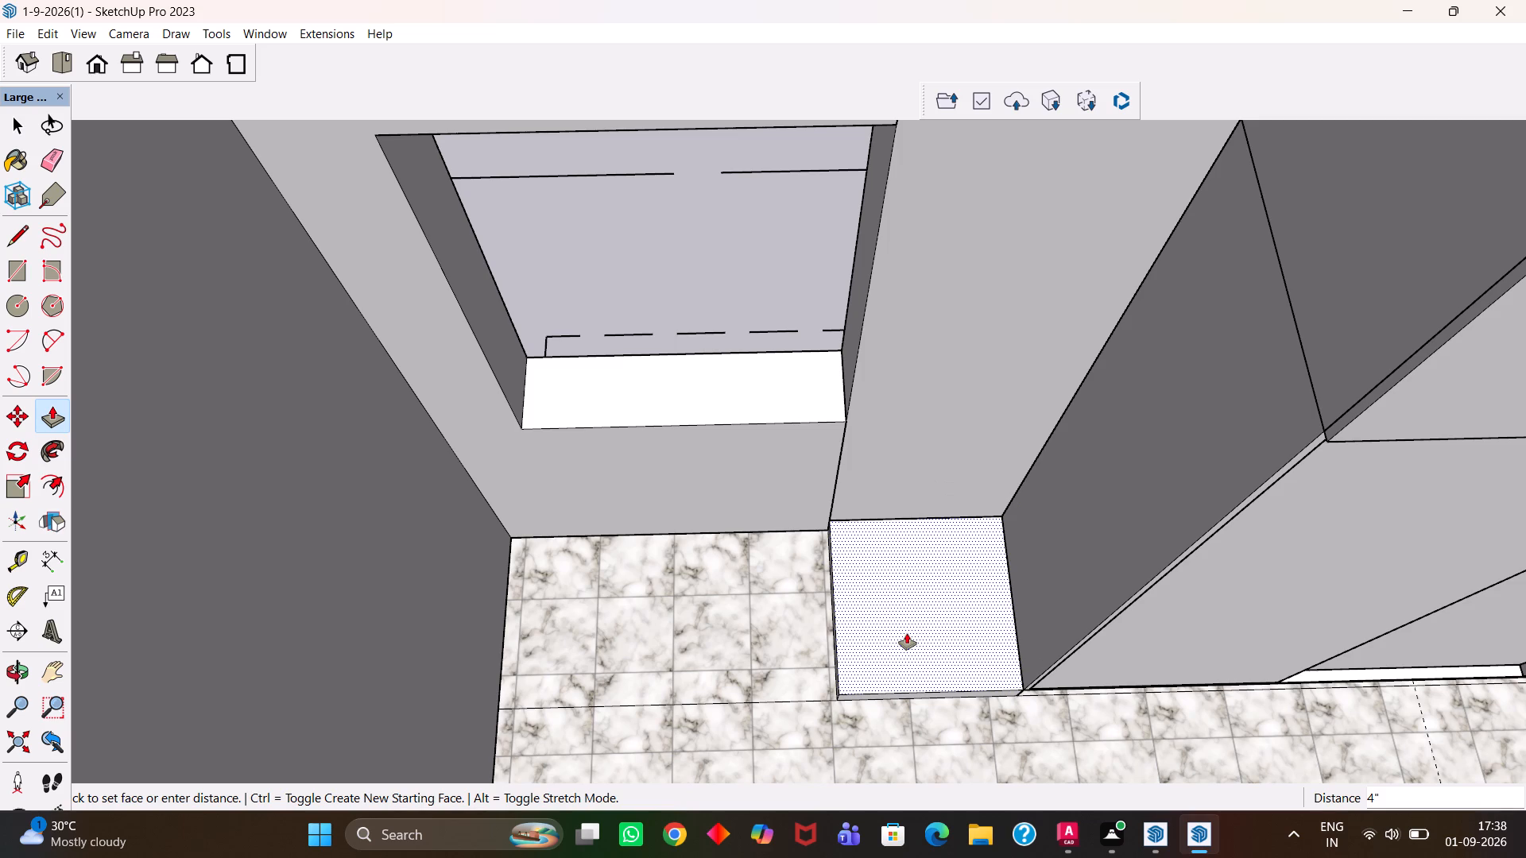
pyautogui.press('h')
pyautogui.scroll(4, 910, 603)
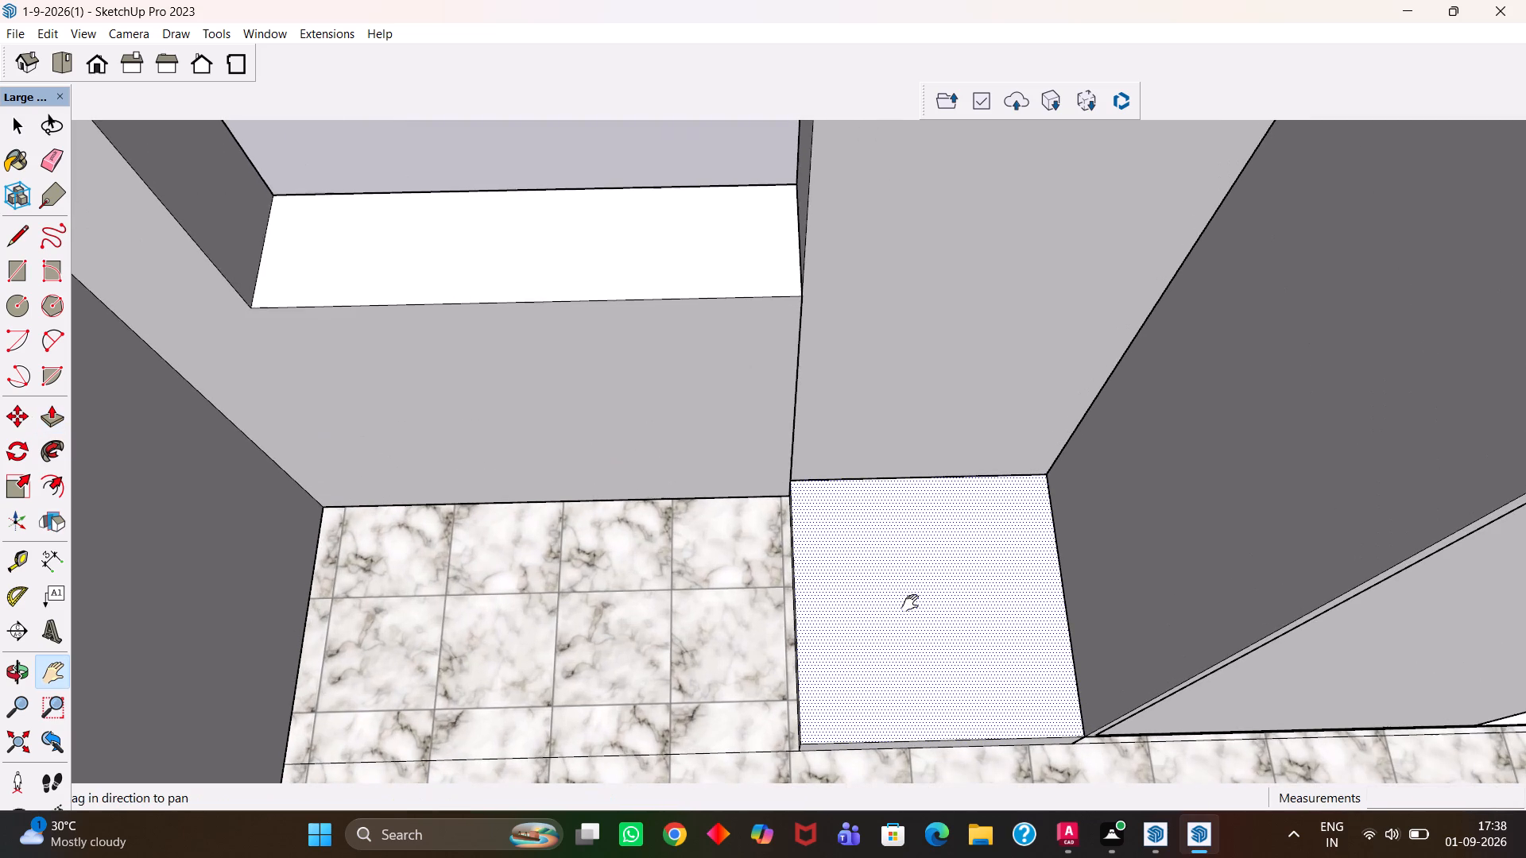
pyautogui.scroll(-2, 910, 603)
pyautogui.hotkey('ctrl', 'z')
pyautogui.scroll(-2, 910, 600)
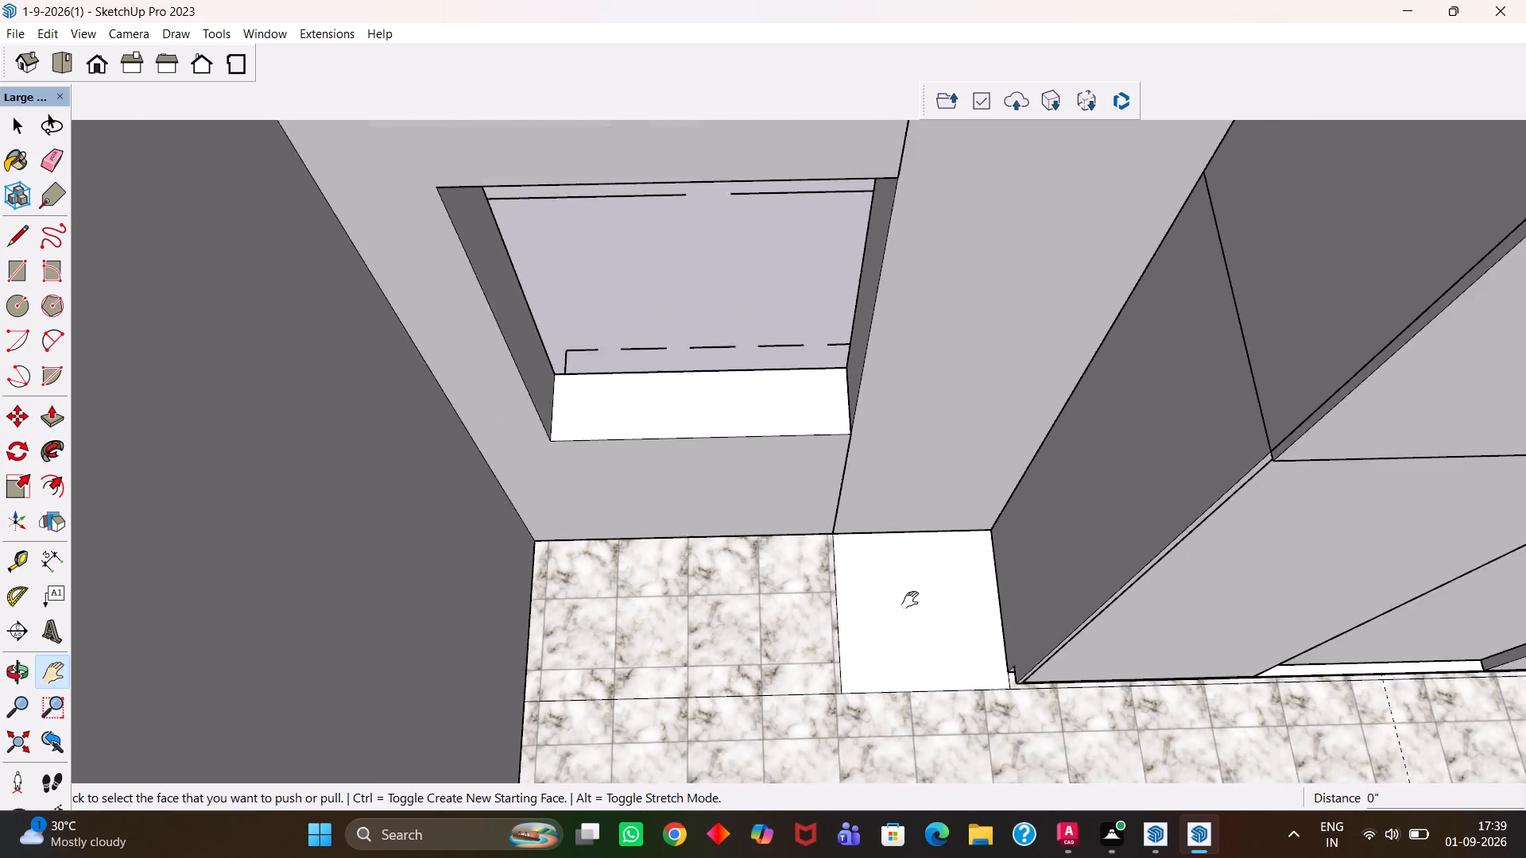
# Copy the white floor patch beside the wardrobe to the open area outside the house, in front of the loose wardrobe copies.
pyautogui.press('h')
pyautogui.scroll(-4, 910, 600)
pyautogui.moveTo(934, 601); pyautogui.dragTo(827, 624)
pyautogui.press('space')
pyautogui.scroll(-5, 847, 637)
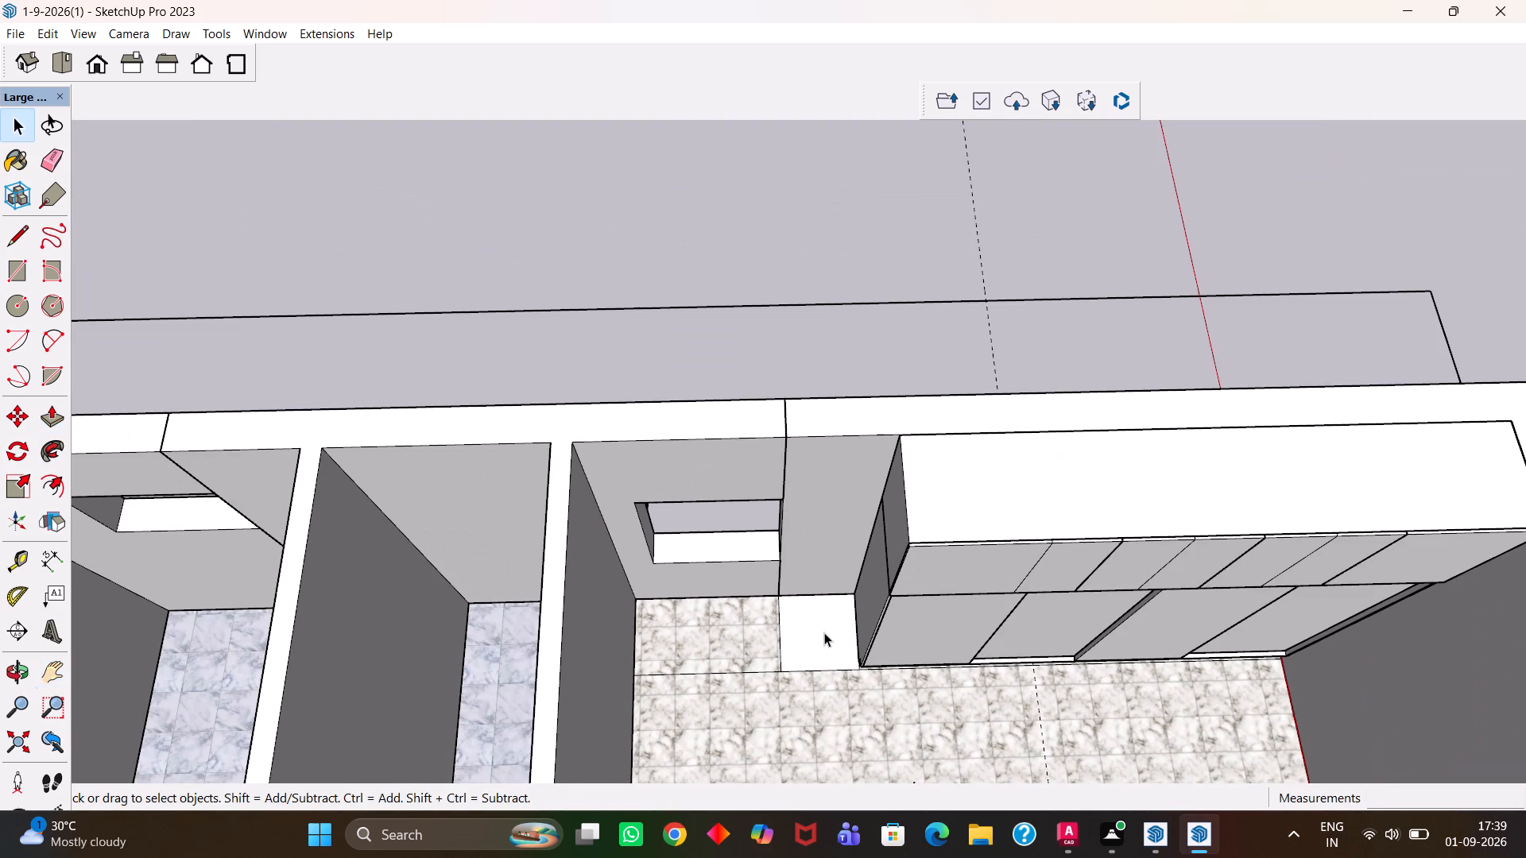
pyautogui.press('h')
pyautogui.press('space')
pyautogui.click(823, 636)
pyautogui.scroll(-4, 820, 635)
pyautogui.press('m')
pyautogui.click(818, 636)
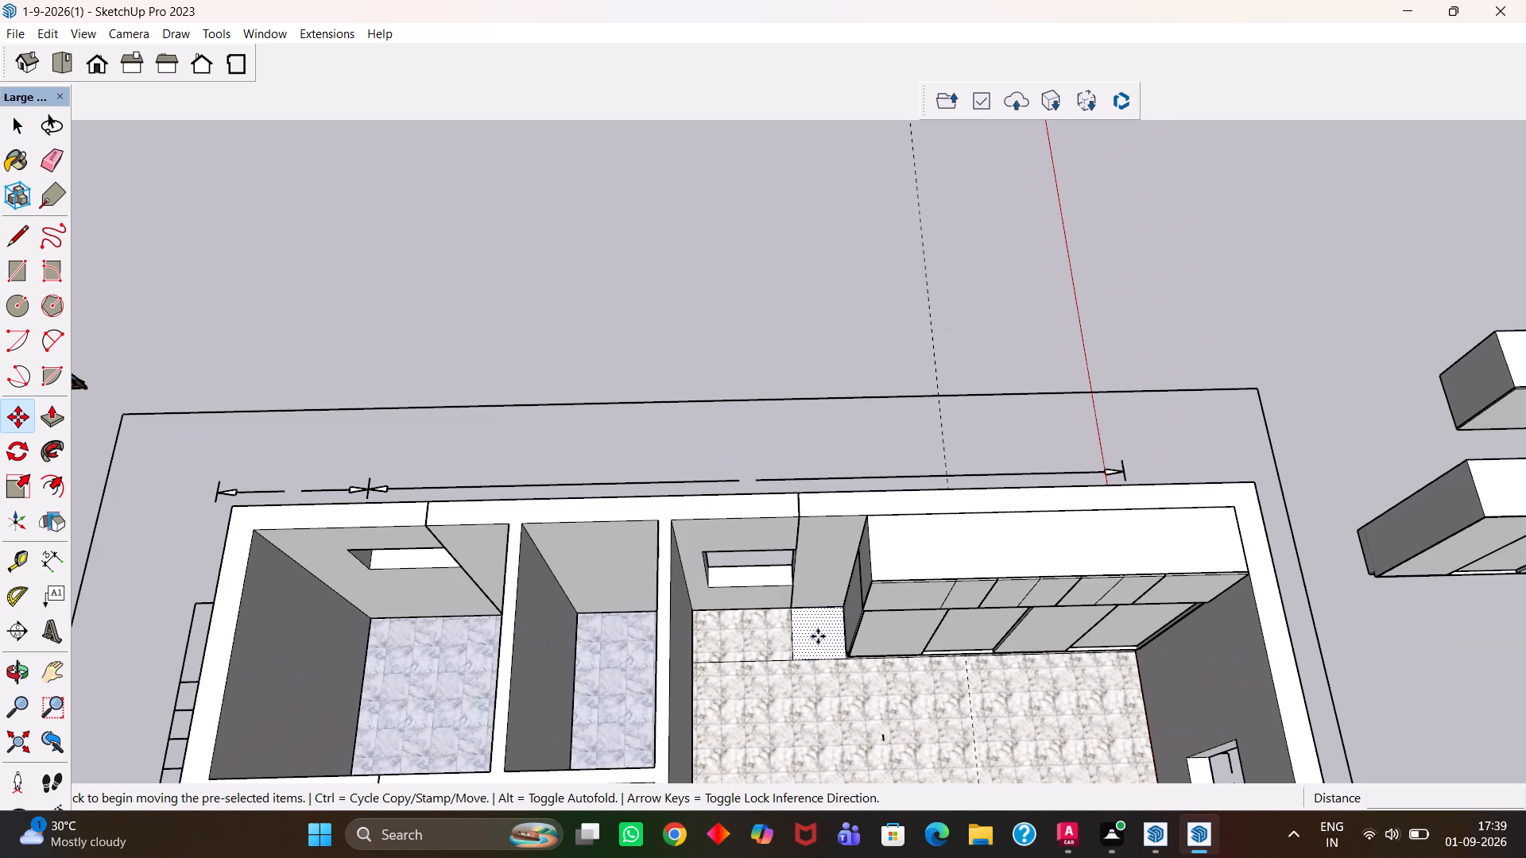
pyautogui.press('h')
pyautogui.scroll(-6, 755, 643)
pyautogui.moveTo(1248, 693); pyautogui.dragTo(910, 645)
pyautogui.press('Escape')
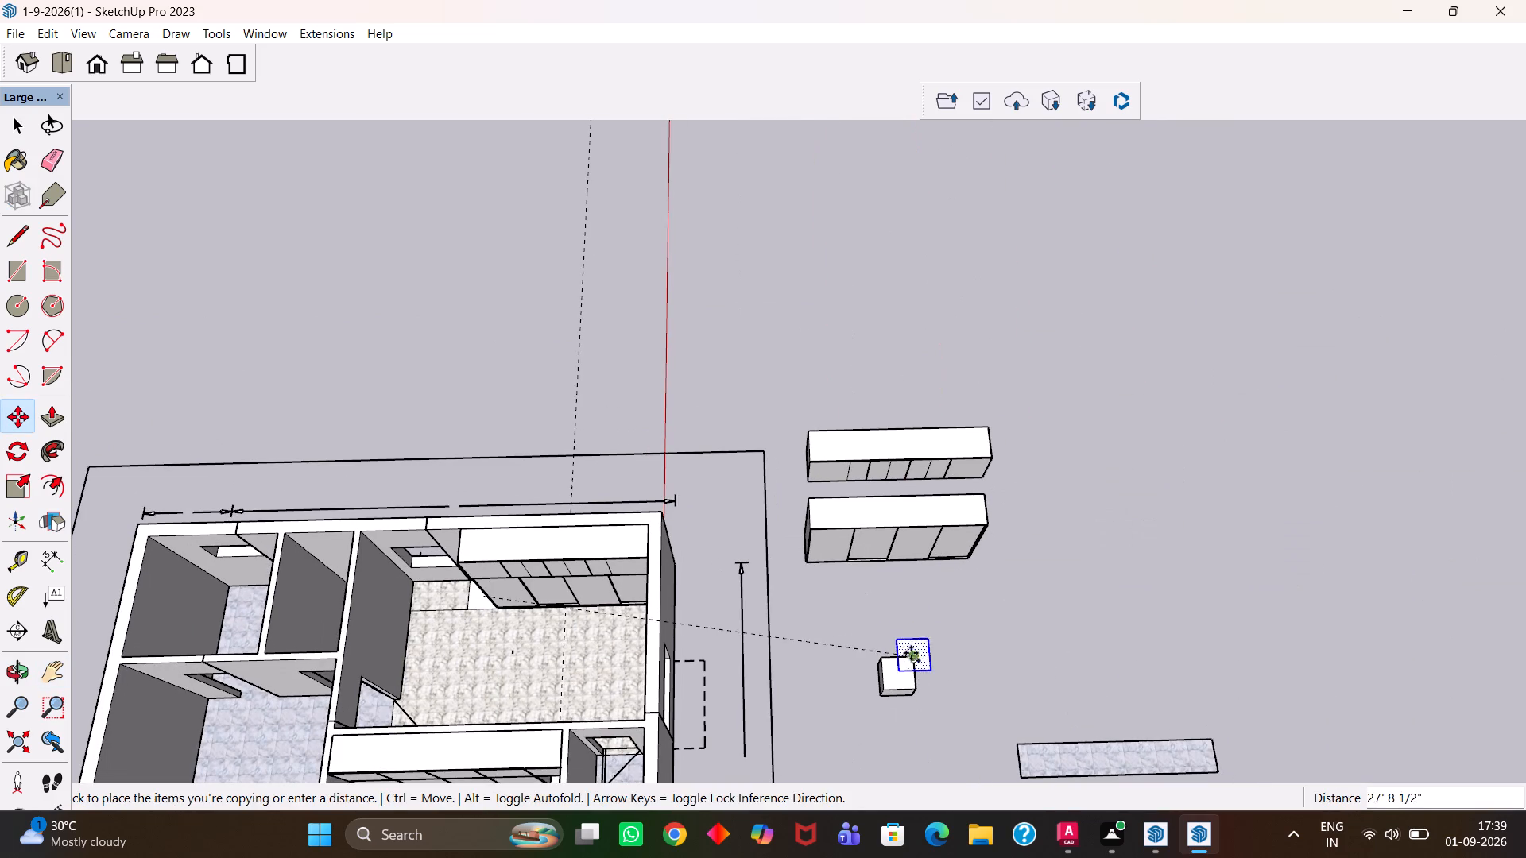
pyautogui.click(948, 628)
# Place a guide line 1' in from the edge of the copied square that faces the loose wardrobe.
pyautogui.scroll(9, 950, 628)
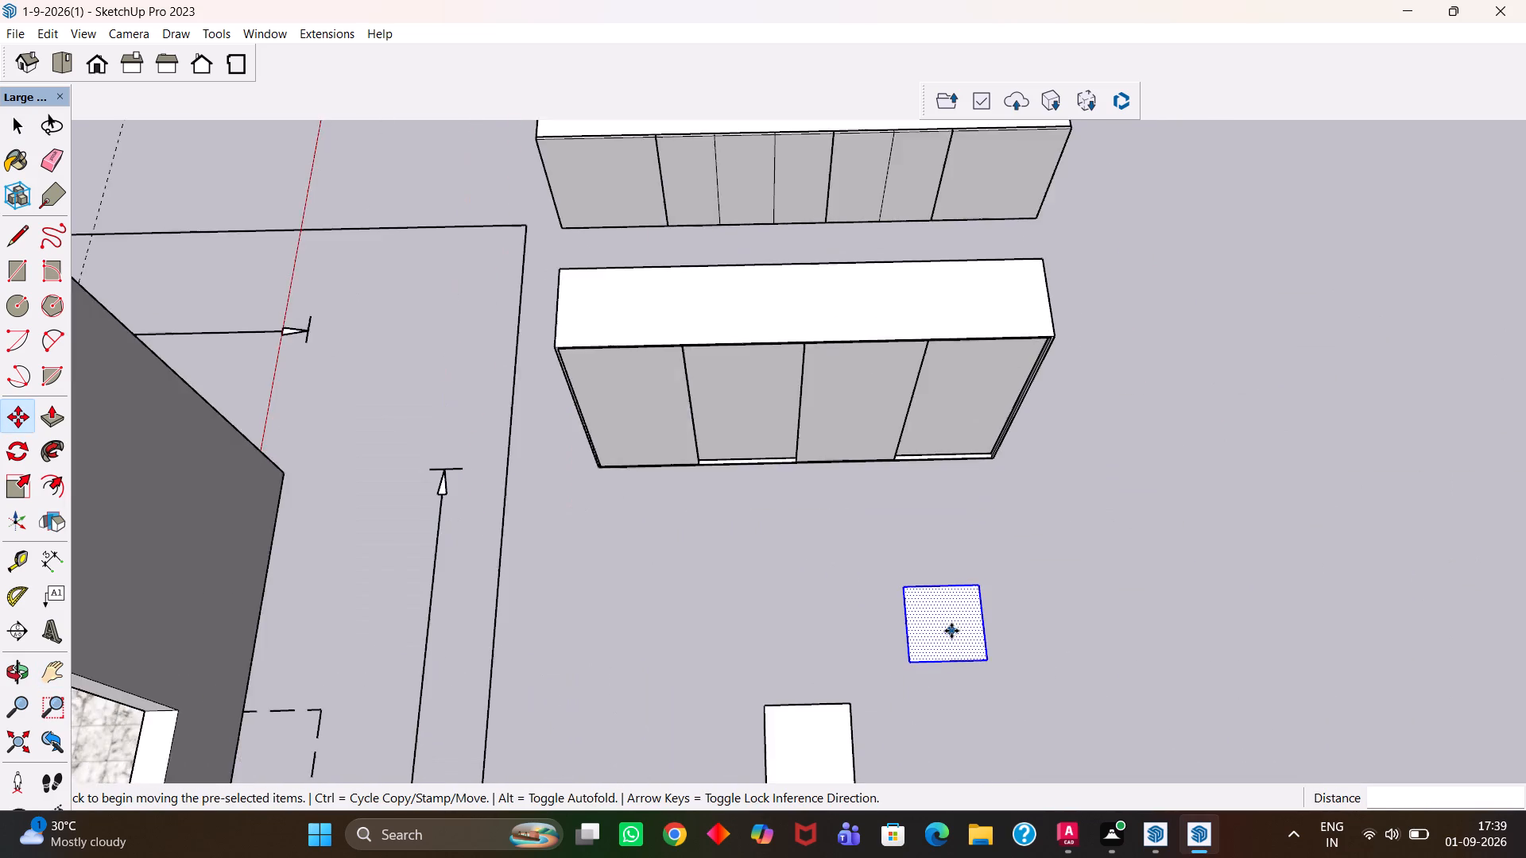
pyautogui.scroll(3, 951, 631)
pyautogui.press('t')
pyautogui.click(939, 571)
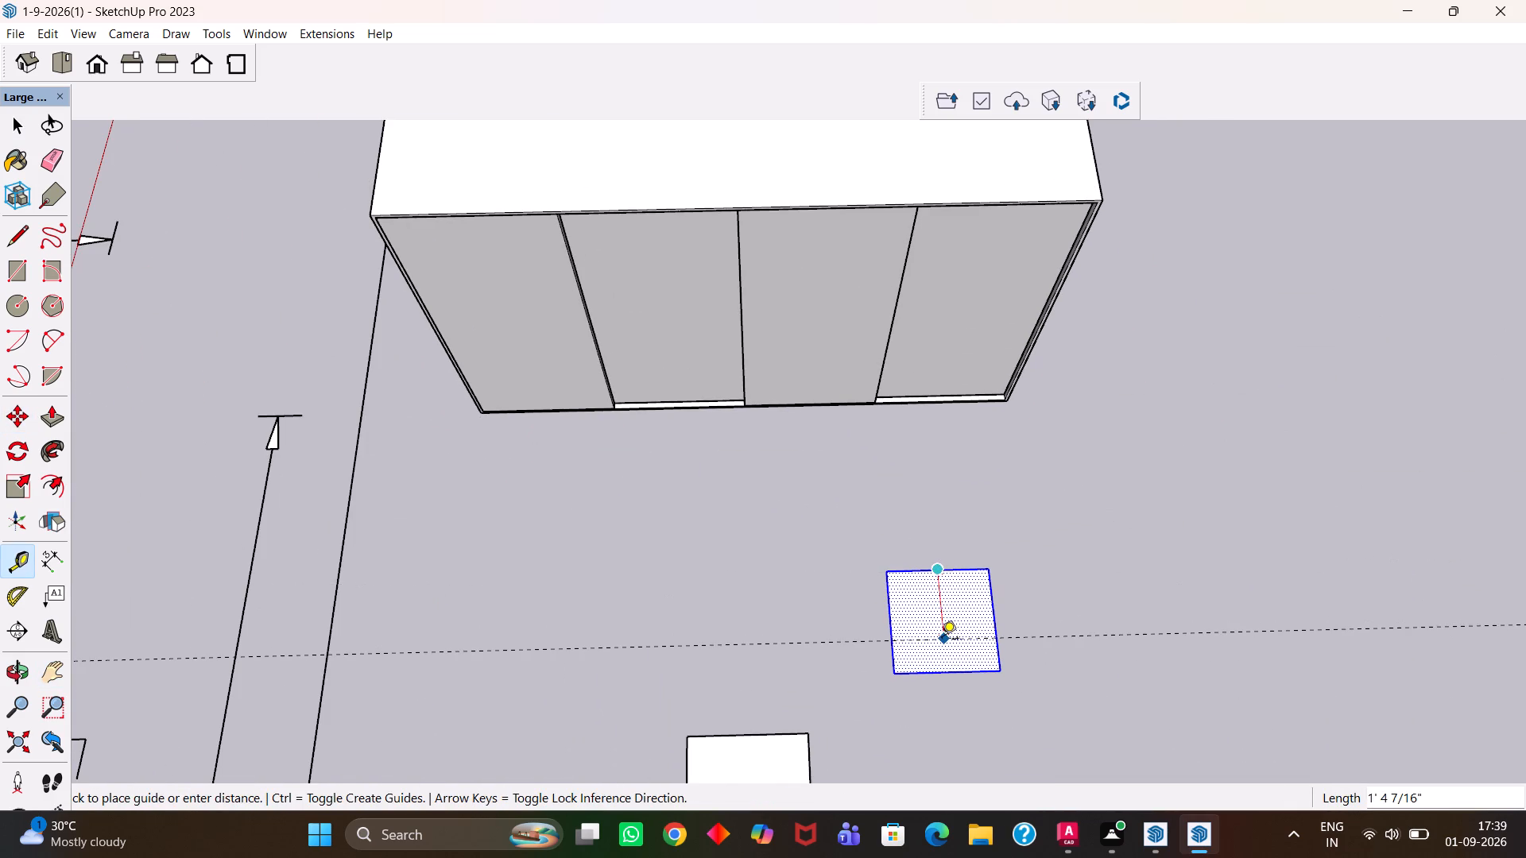
pyautogui.write("1'")
pyautogui.press('Return')
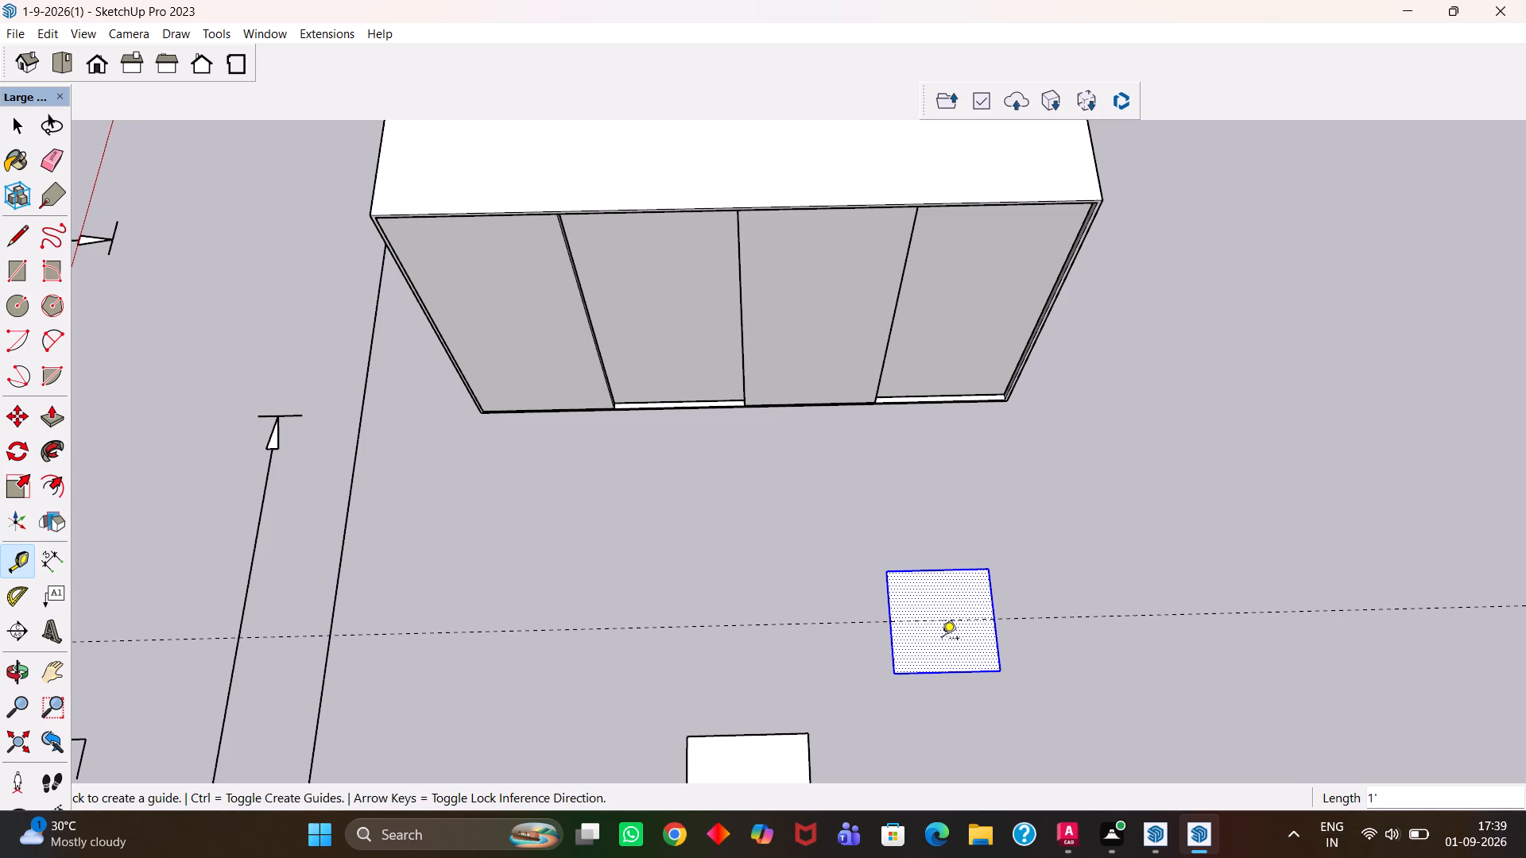
# Divide the copied square with a 2' line along the guide, and erase the guide and the half farther from the wardrobe.
pyautogui.scroll(2, 942, 640)
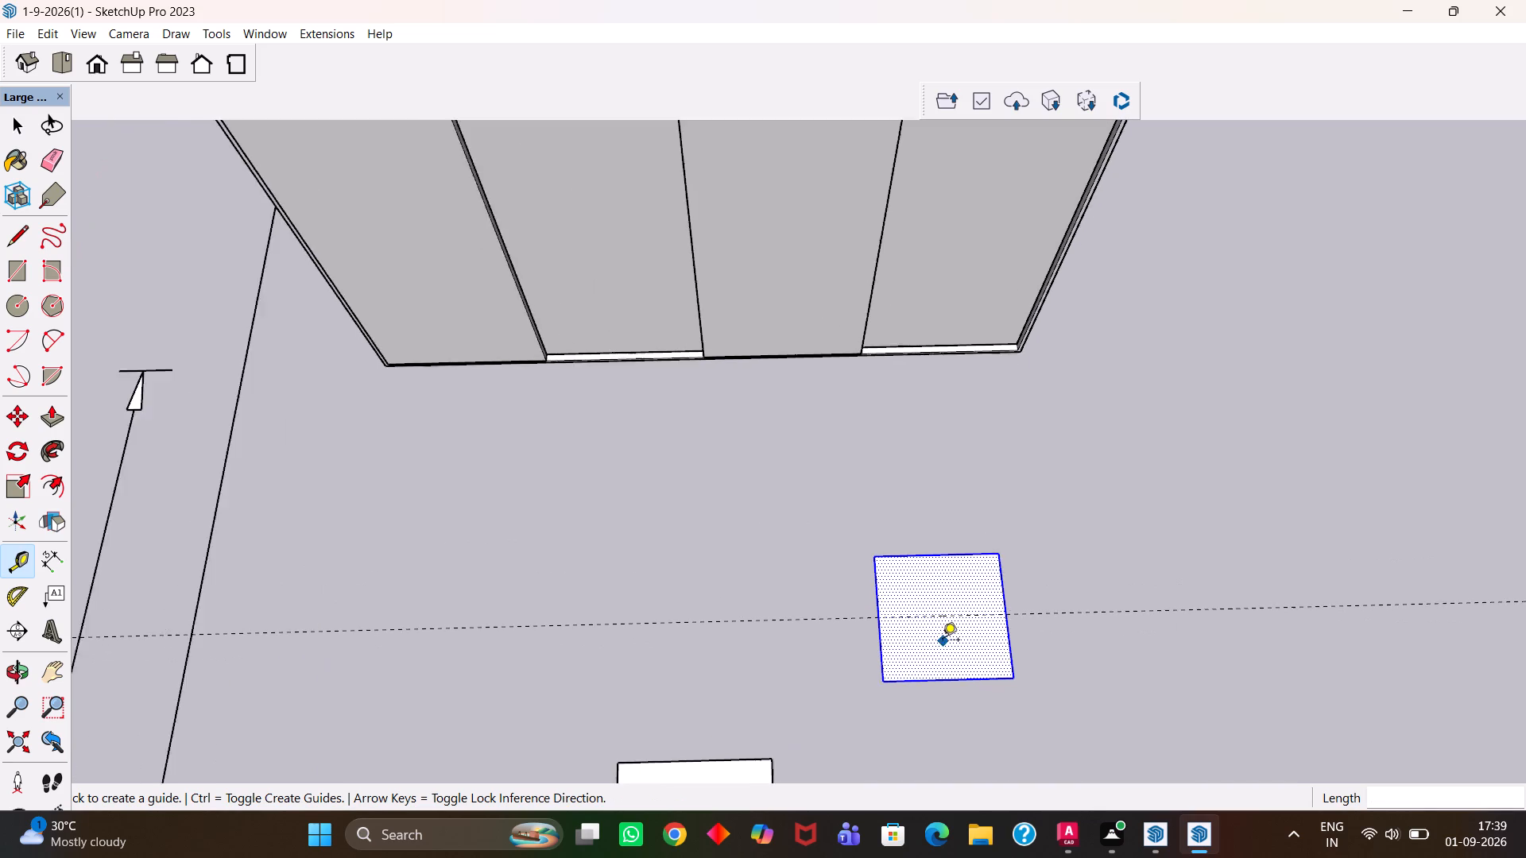
pyautogui.press('l')
pyautogui.scroll(2, 943, 641)
pyautogui.click(862, 607)
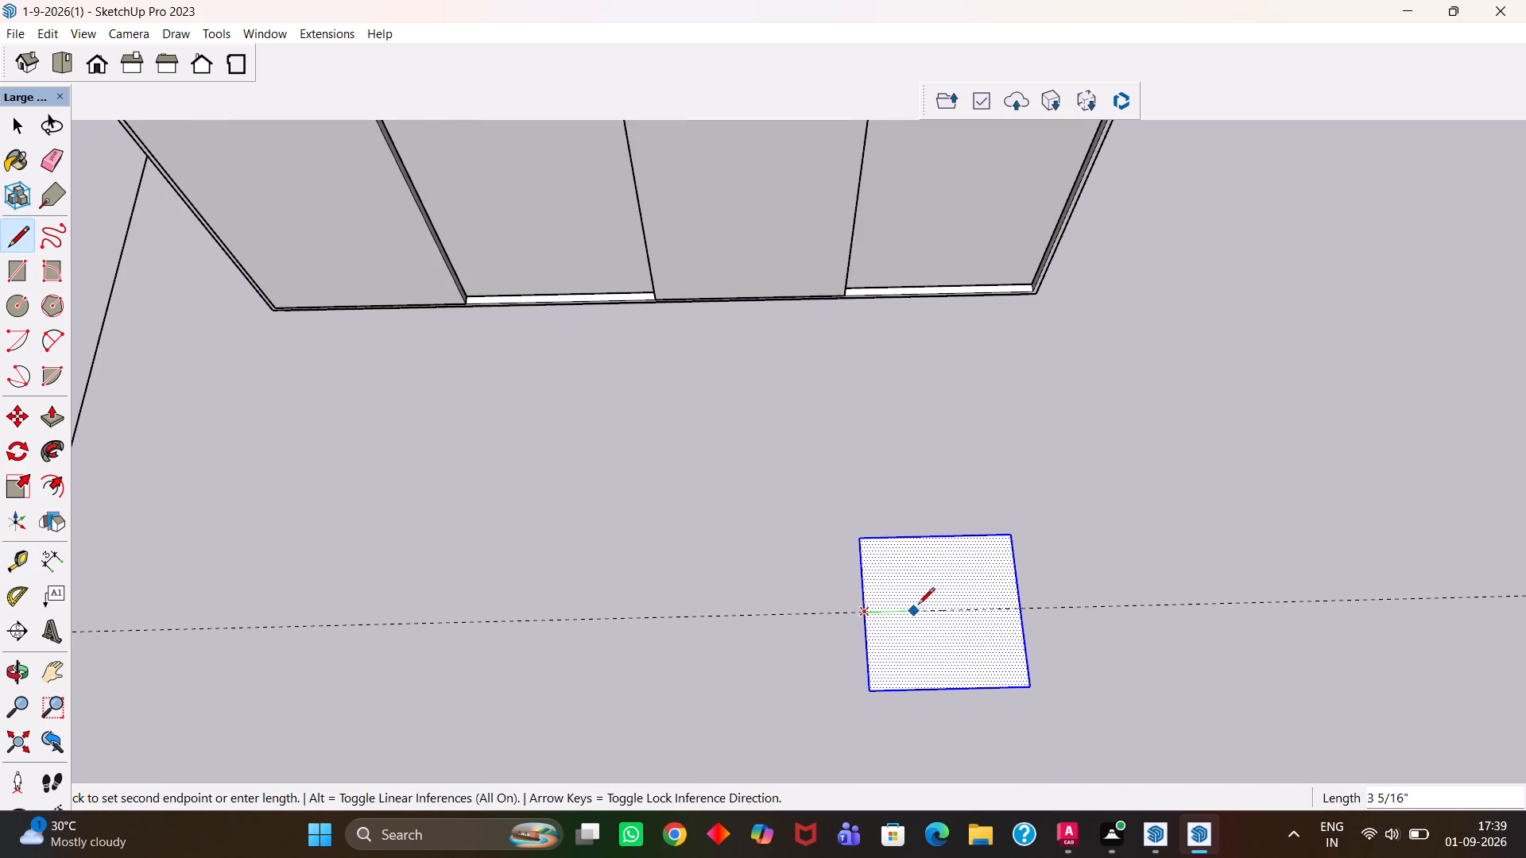
pyautogui.click(1016, 609)
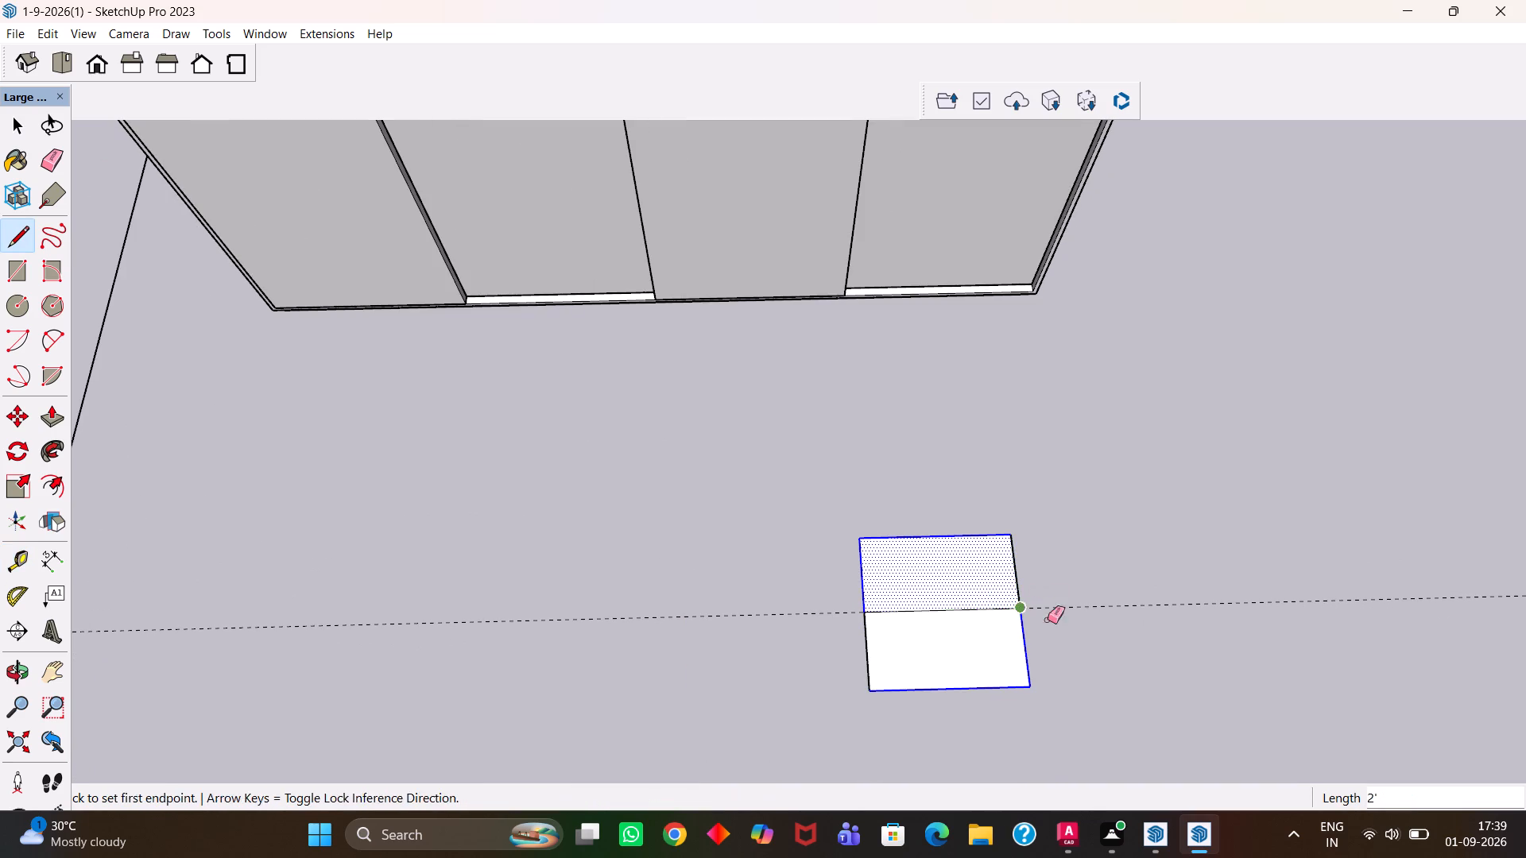
pyautogui.press('e')
pyautogui.moveTo(1072, 620); pyautogui.dragTo(784, 675)
pyautogui.moveTo(794, 590); pyautogui.dragTo(1031, 711)
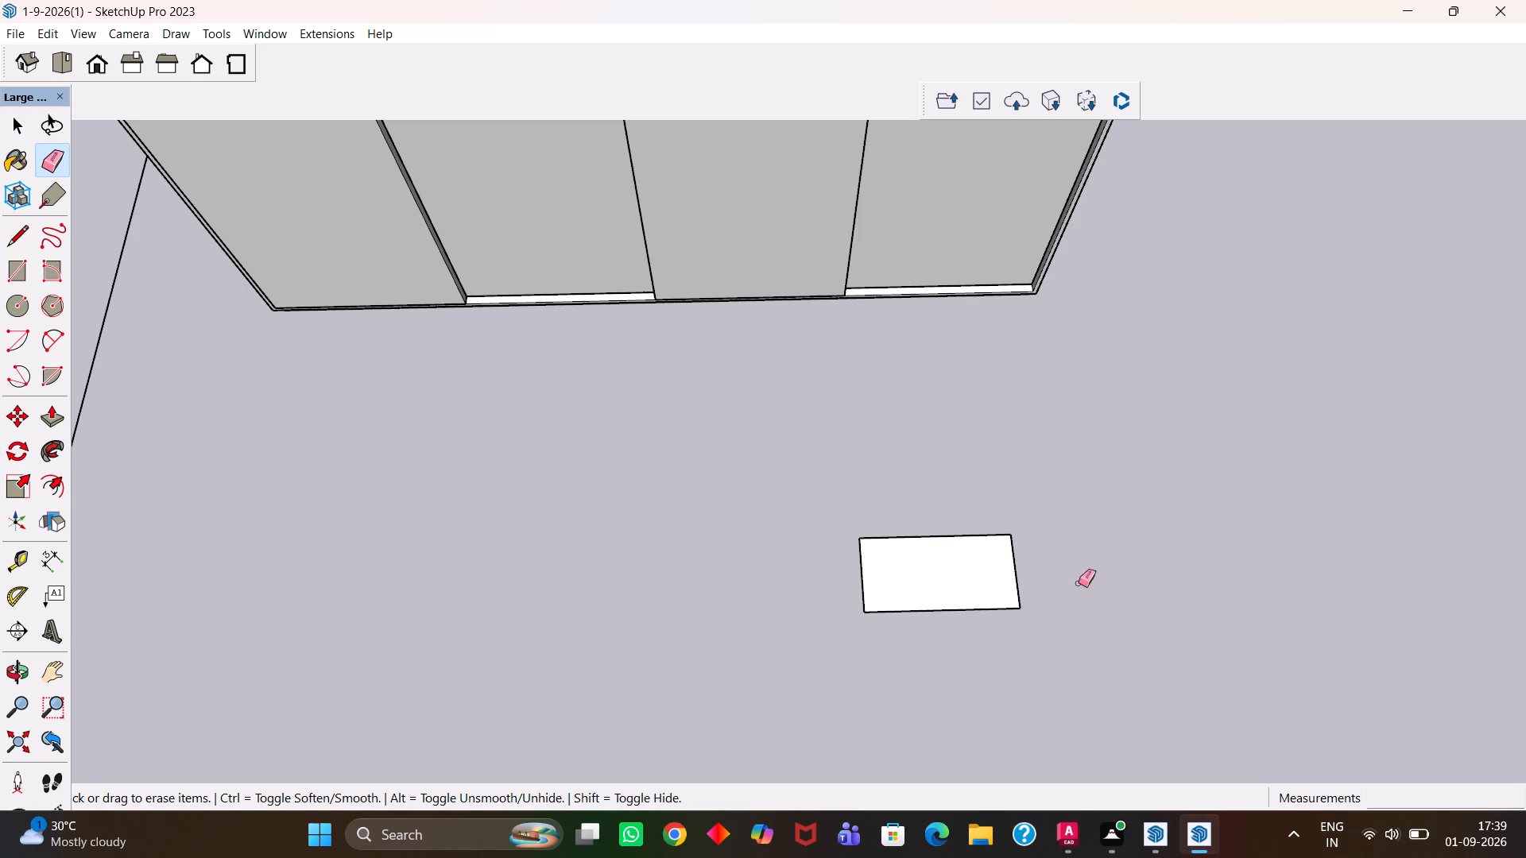
# Extrude the remaining 2' by 1' rectangle 6" upward.
pyautogui.scroll(3, 1000, 609)
pyautogui.press('space')
pyautogui.click(950, 578)
pyautogui.press('p')
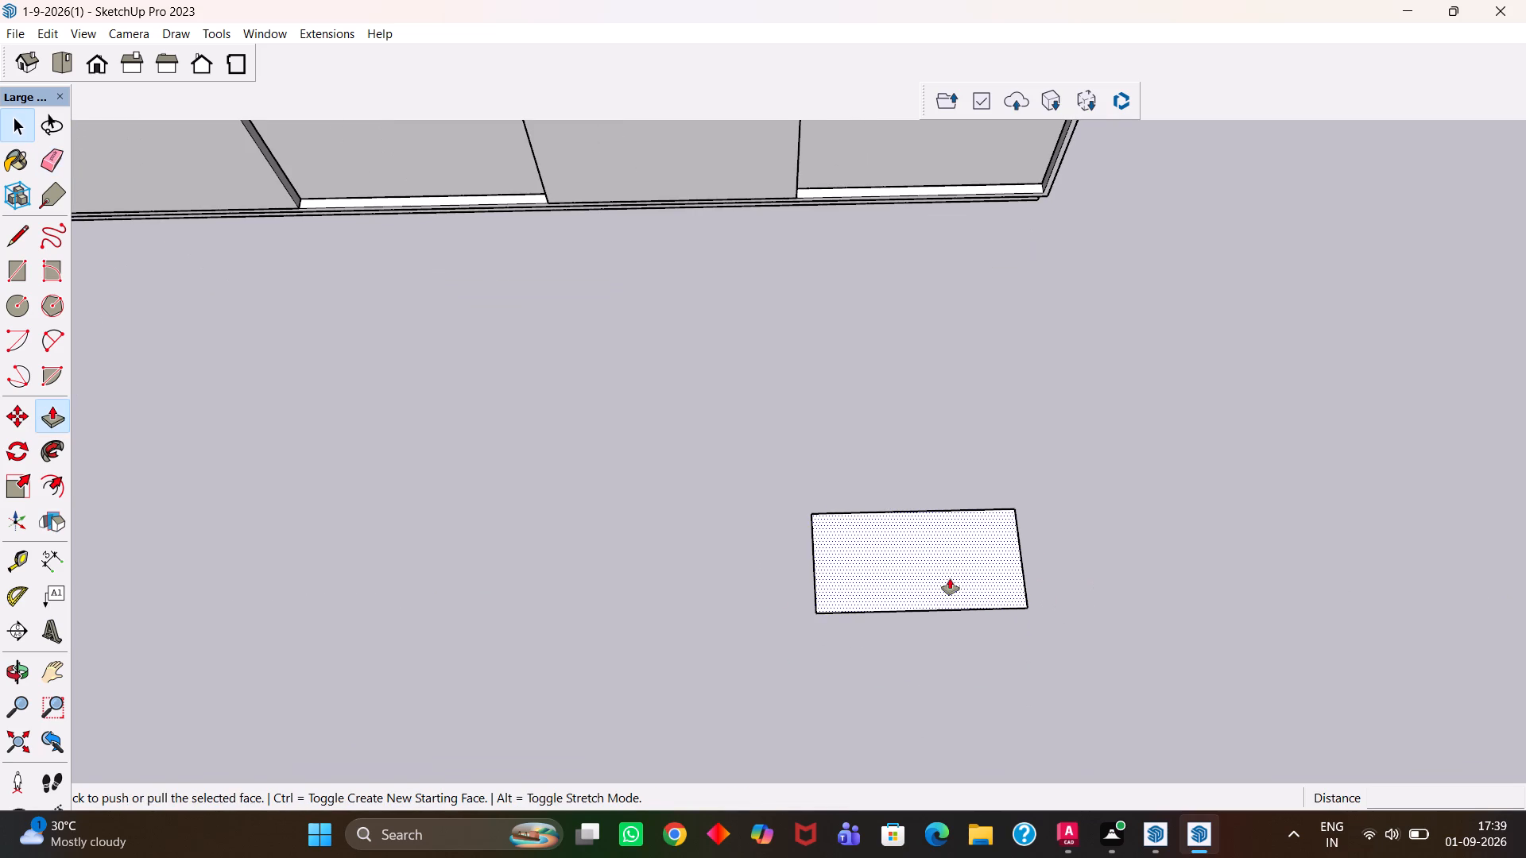
pyautogui.click(950, 578)
pyautogui.write('6"')
pyautogui.press('Return')
# Round one front corner of the box with a tangent arc about 4 3/4" across, pushing the cut-off corner piece away through the full height.
pyautogui.press('h')
pyautogui.scroll(2, 876, 575)
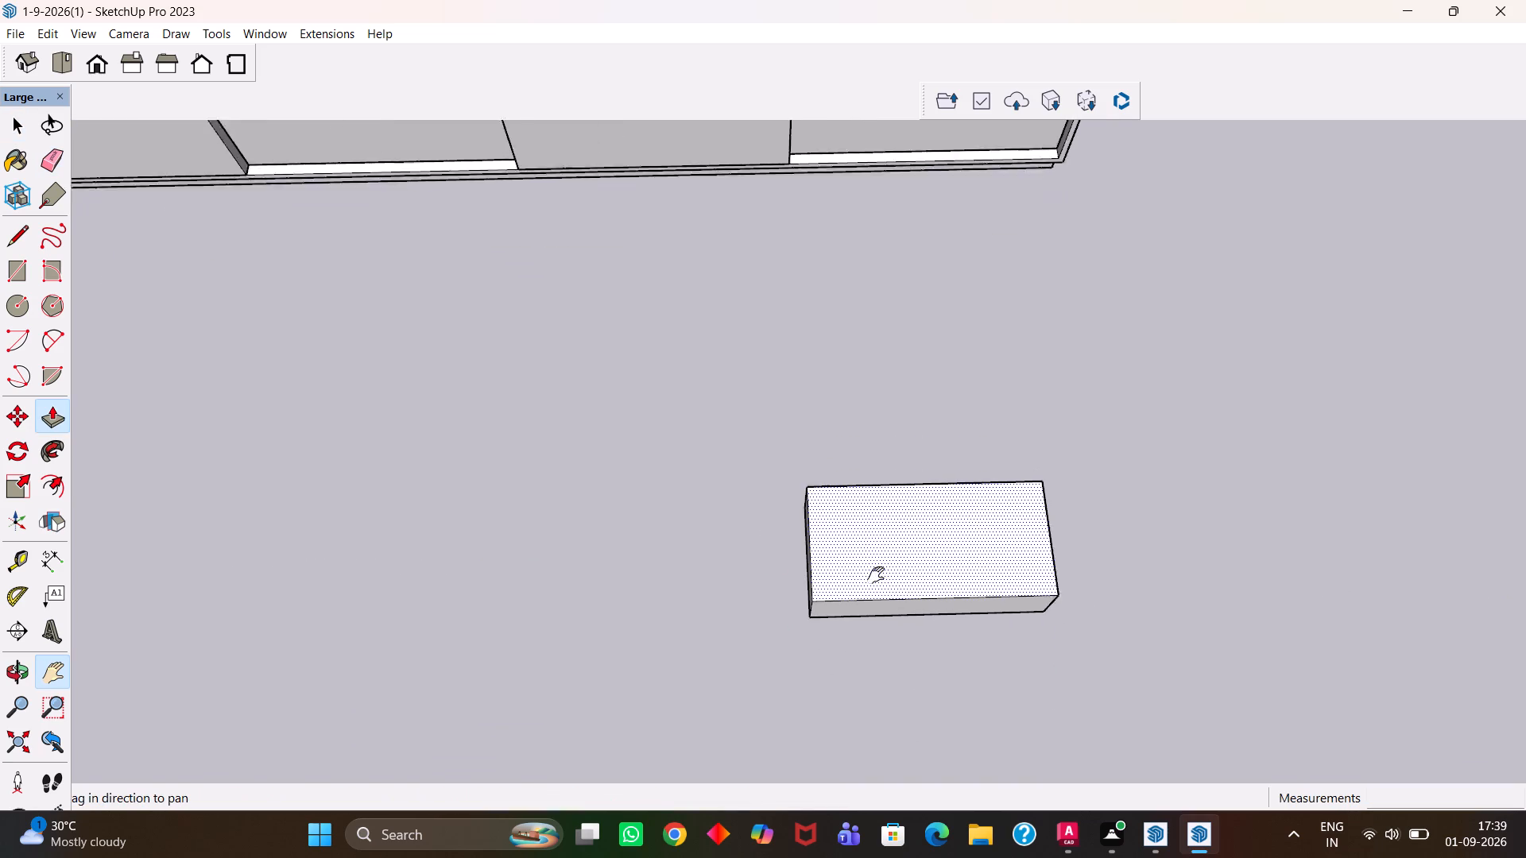
pyautogui.scroll(2, 876, 575)
pyautogui.press('t')
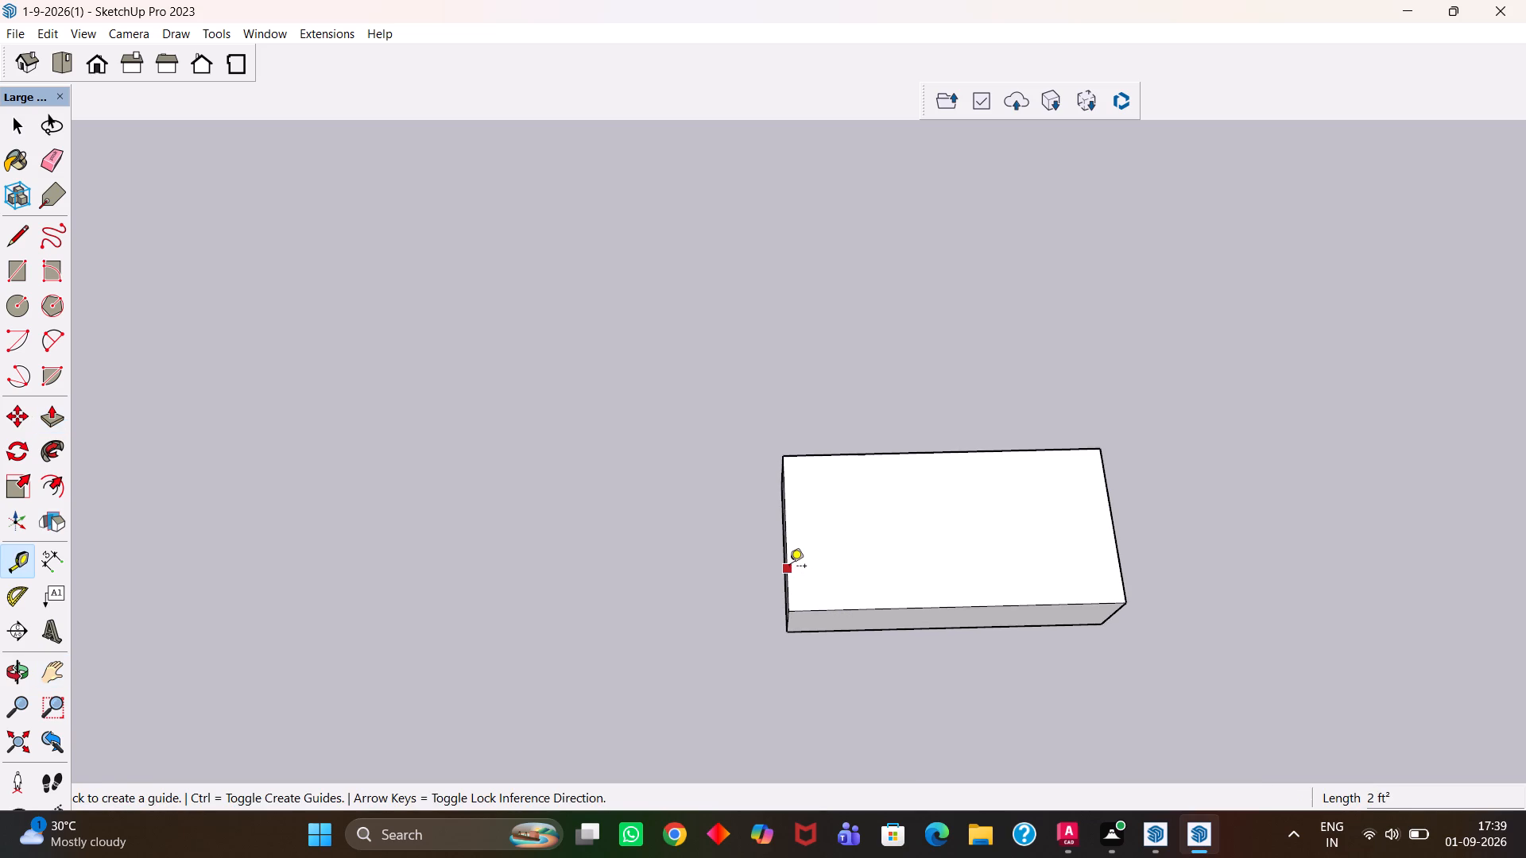
pyautogui.press('a')
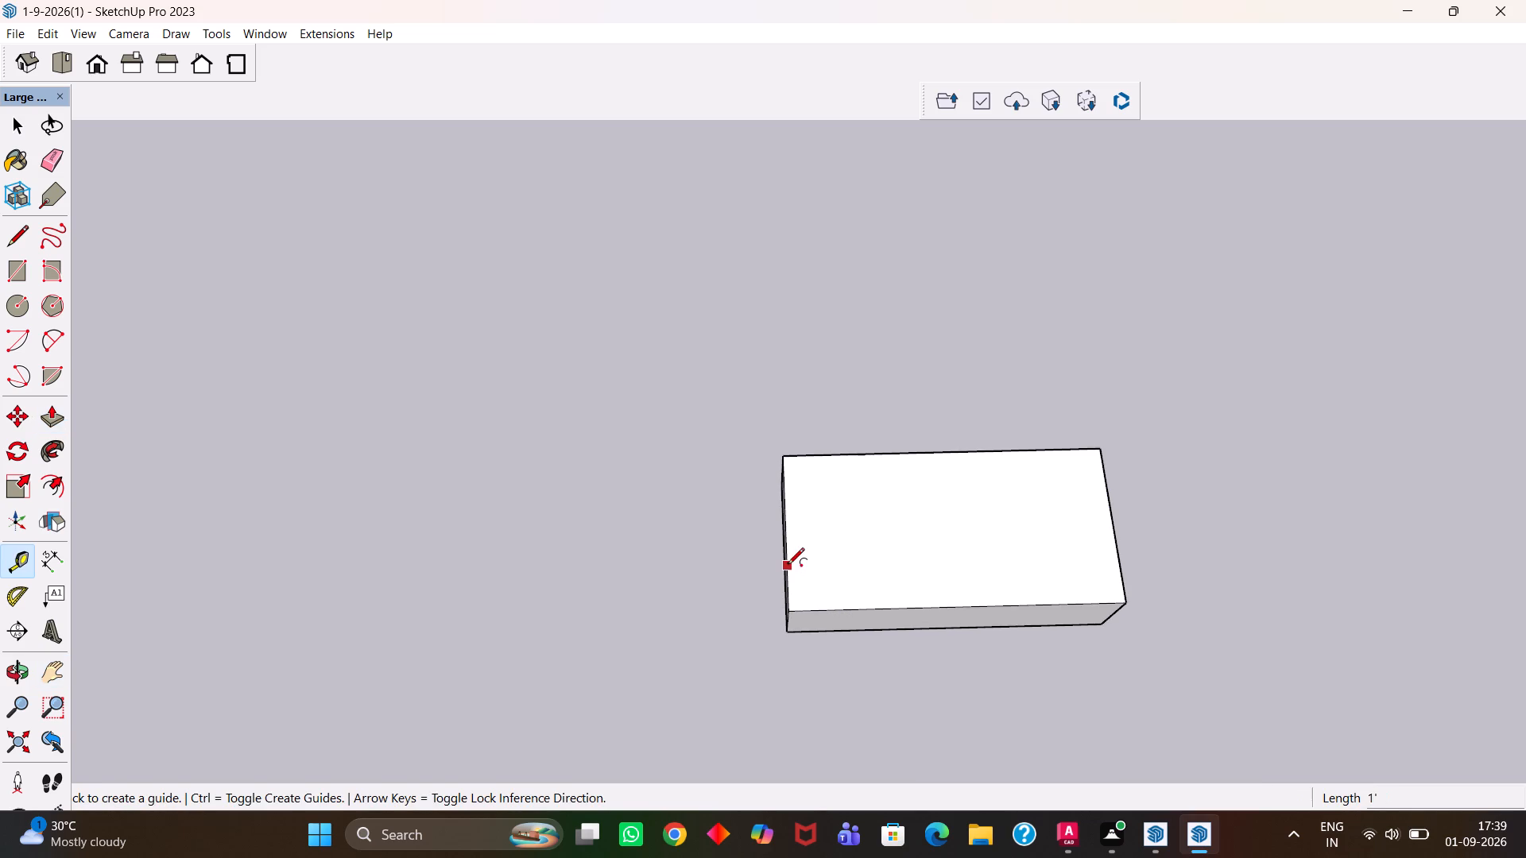
pyautogui.click(788, 566)
pyautogui.click(830, 612)
pyautogui.click(830, 612)
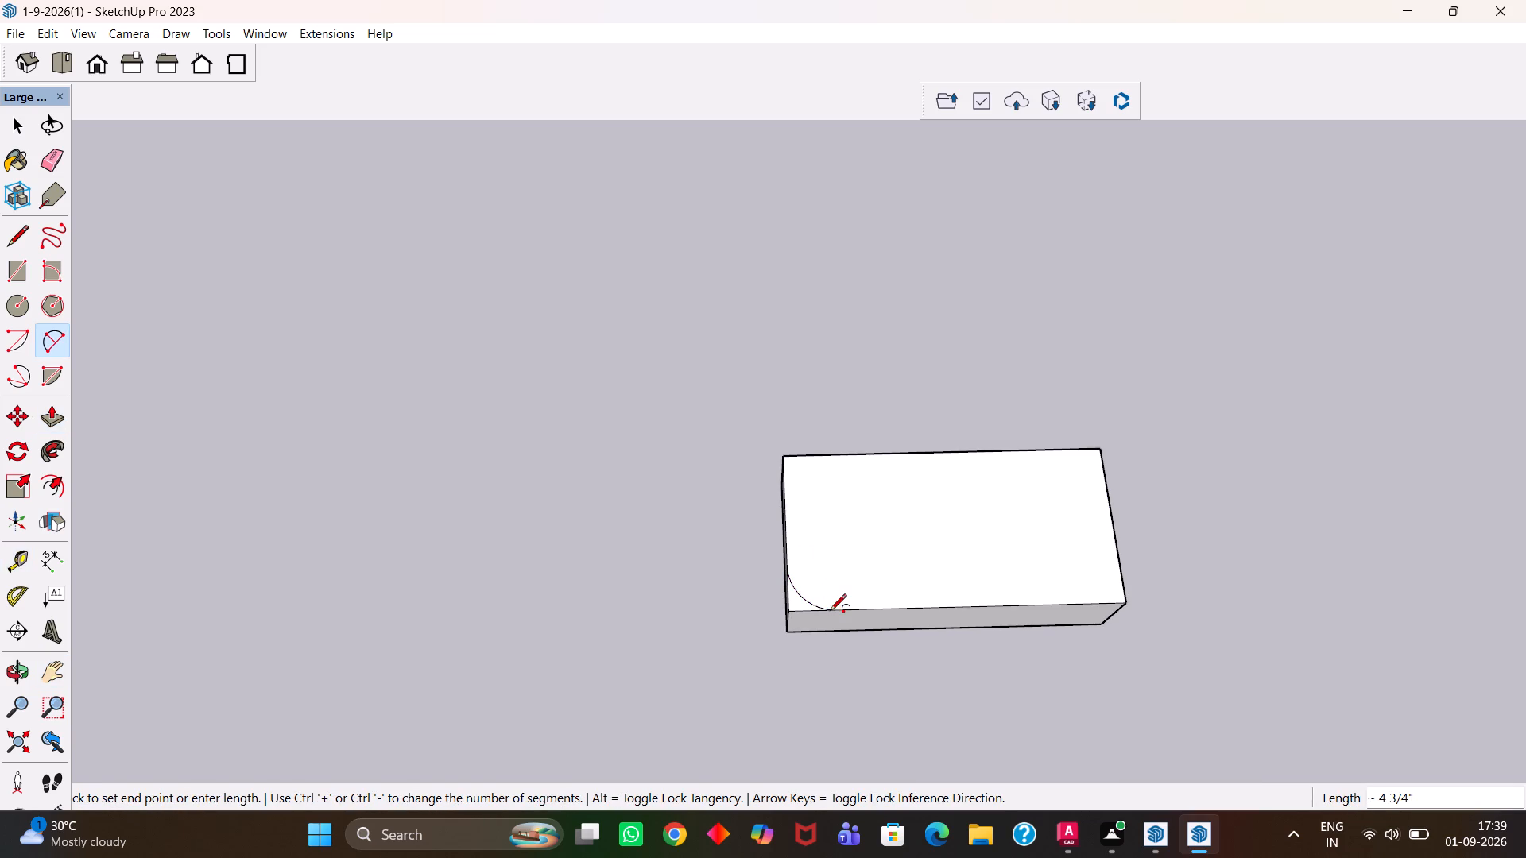
pyautogui.press('space')
pyautogui.click(794, 604)
pyautogui.press('p')
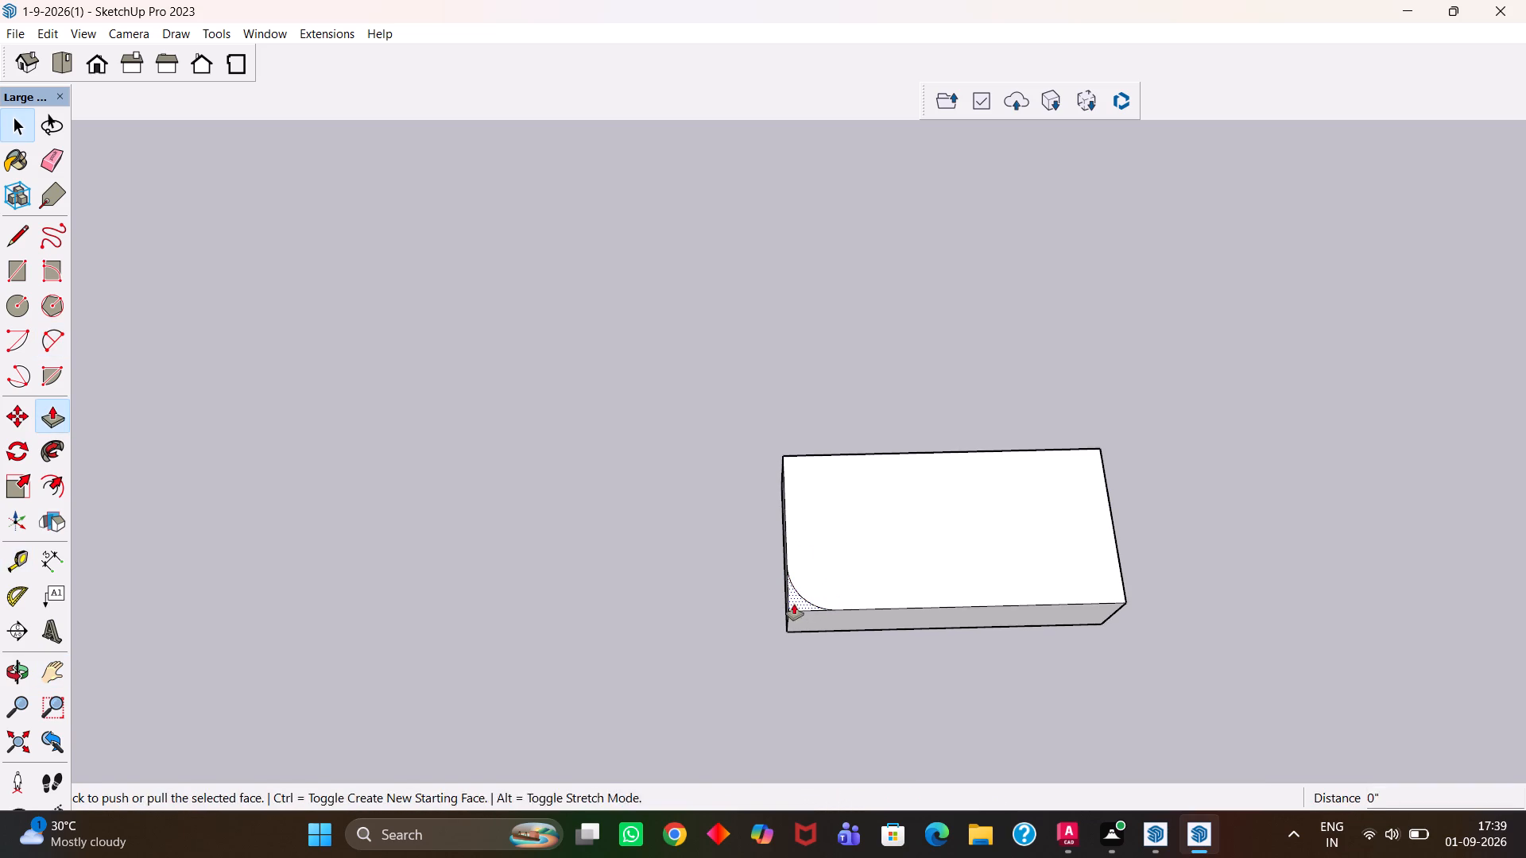
pyautogui.click(794, 604)
pyautogui.click(788, 670)
# Copy the box's rounded top face to the empty area beside the box, about 2' 10" away.
pyautogui.press('space')
pyautogui.click(868, 558)
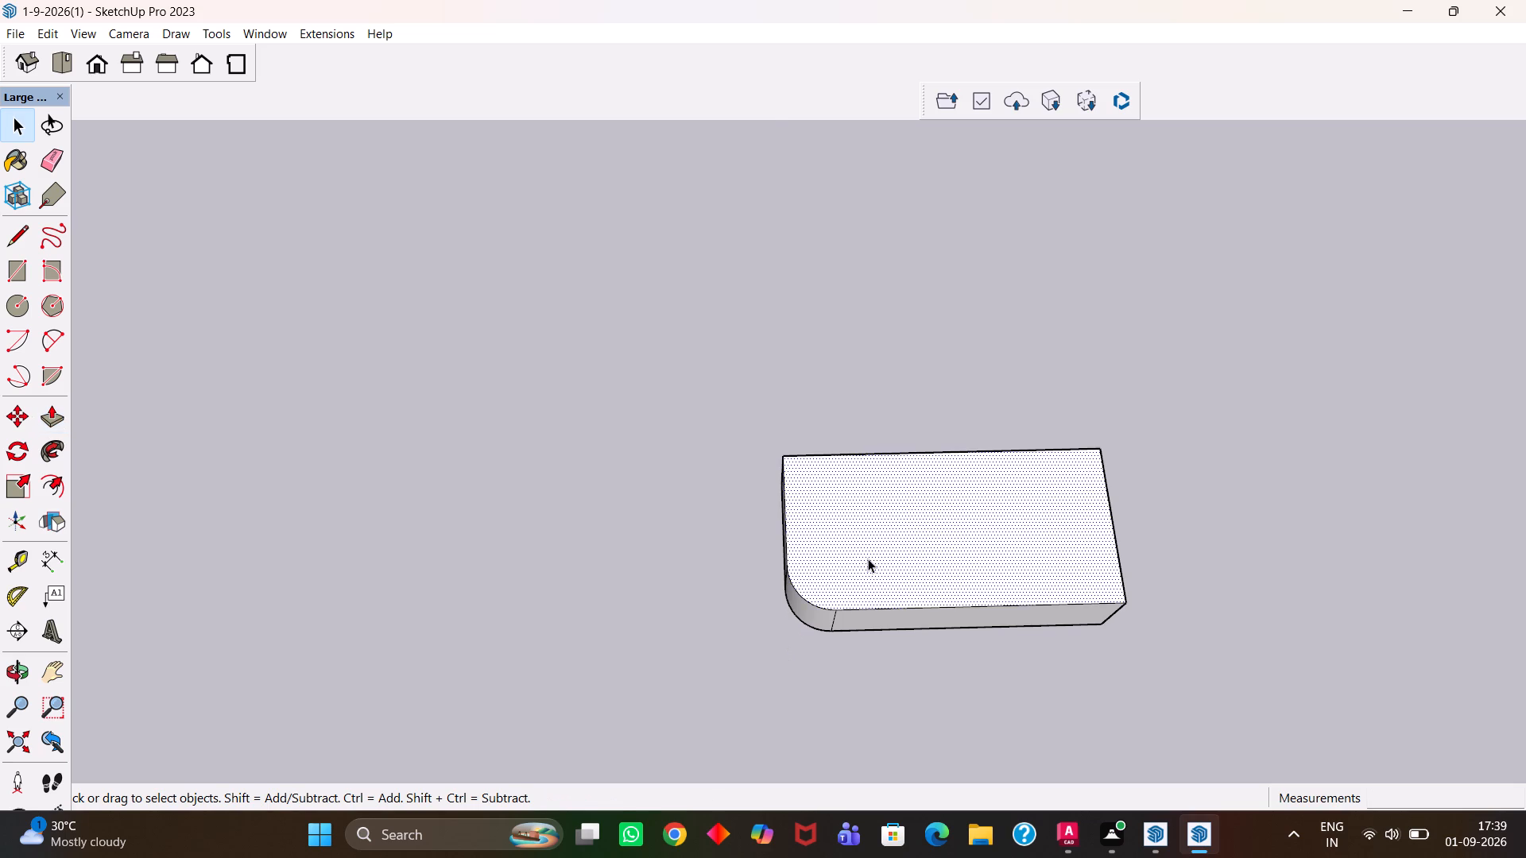
pyautogui.scroll(-3, 867, 559)
pyautogui.press('m')
pyautogui.click(873, 560)
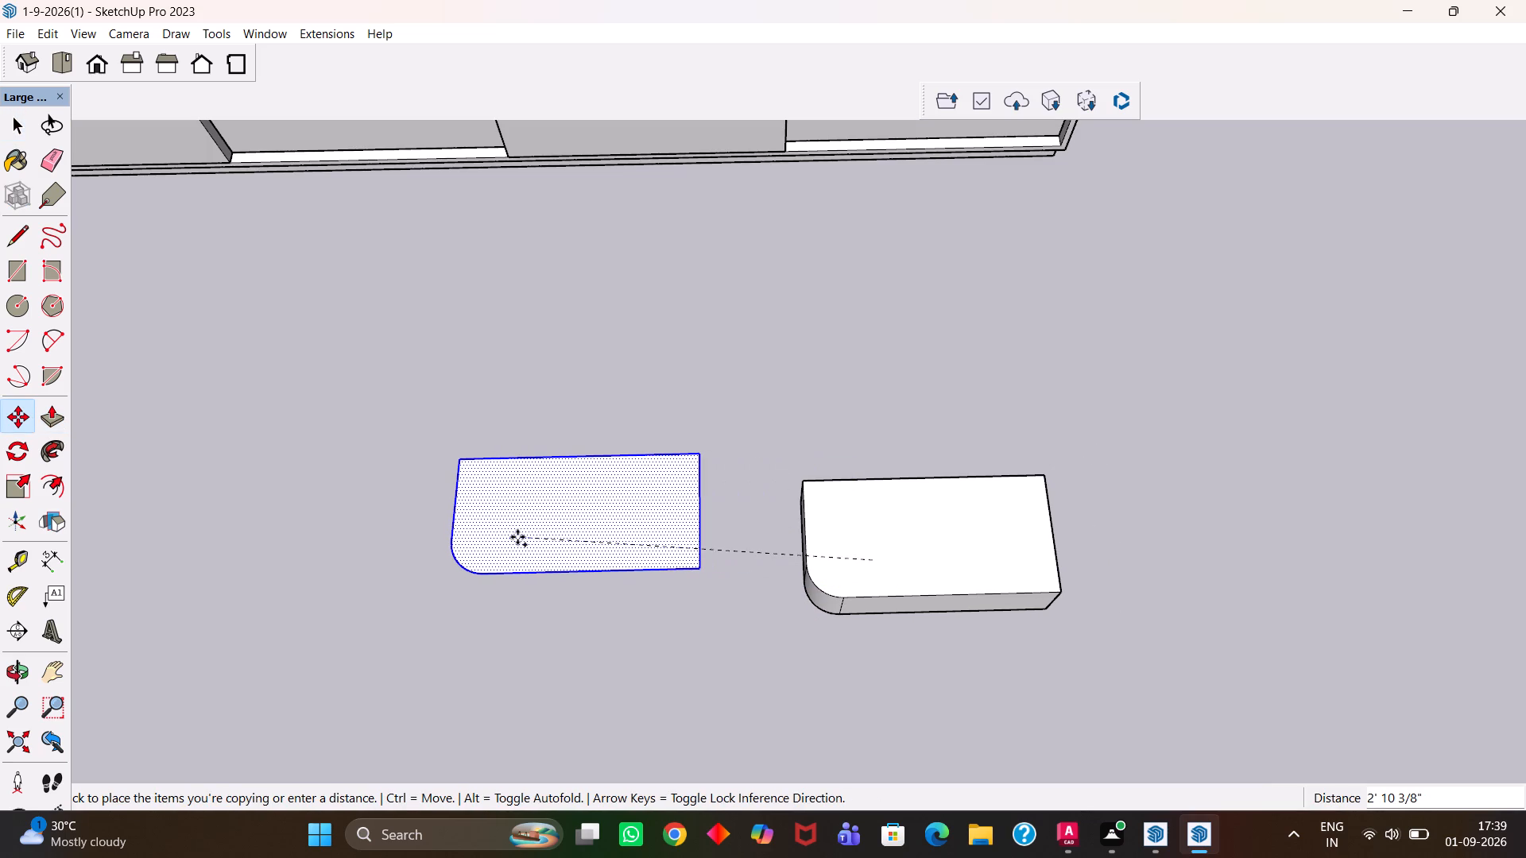
pyautogui.click(517, 537)
# Extrude the copied rounded face 1" into a thin slab.
pyautogui.press('p')
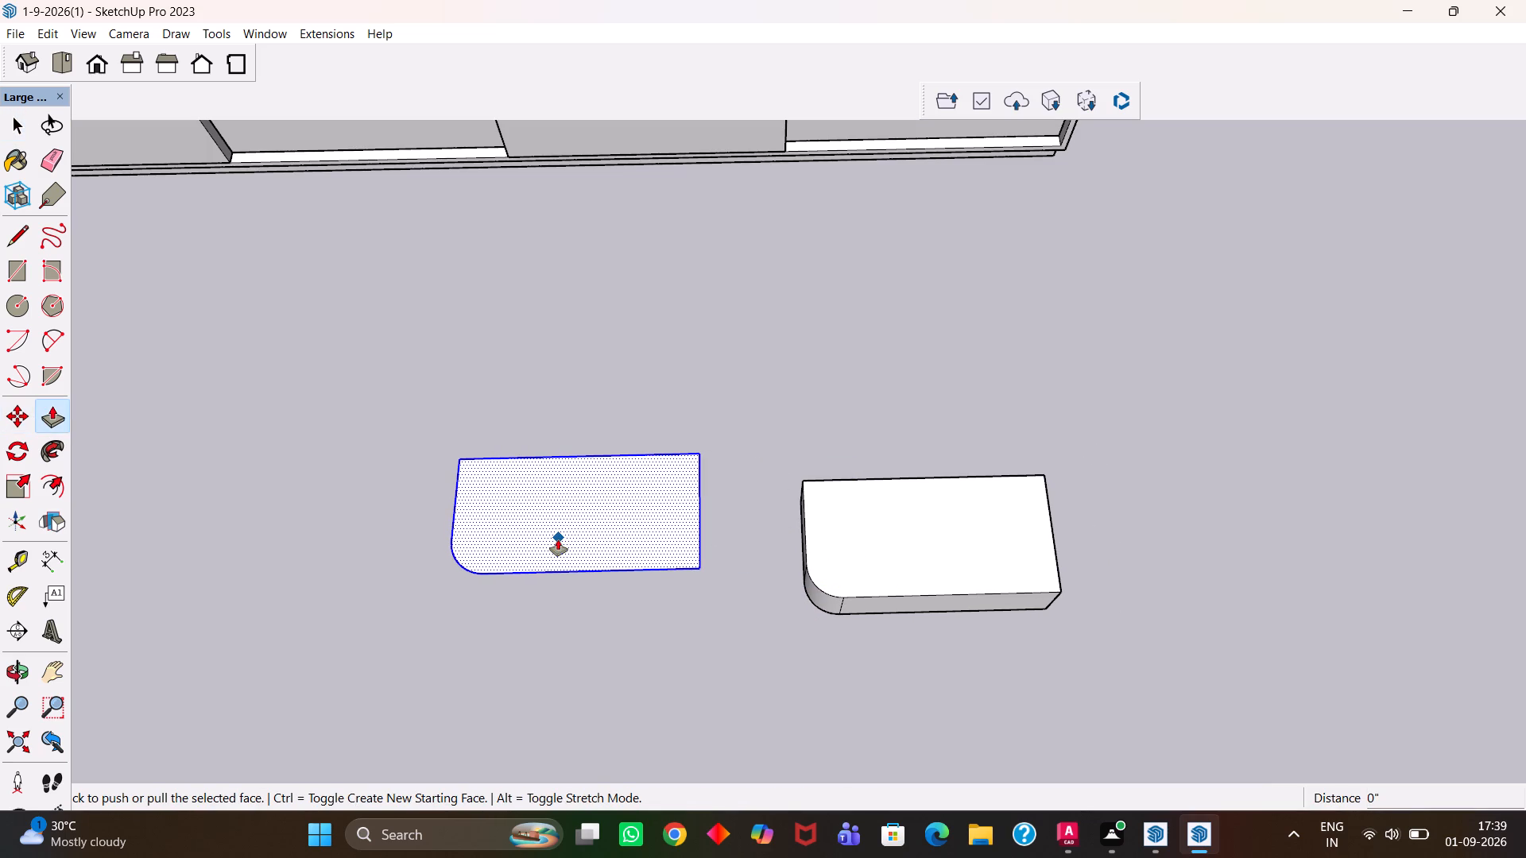
pyautogui.click(558, 539)
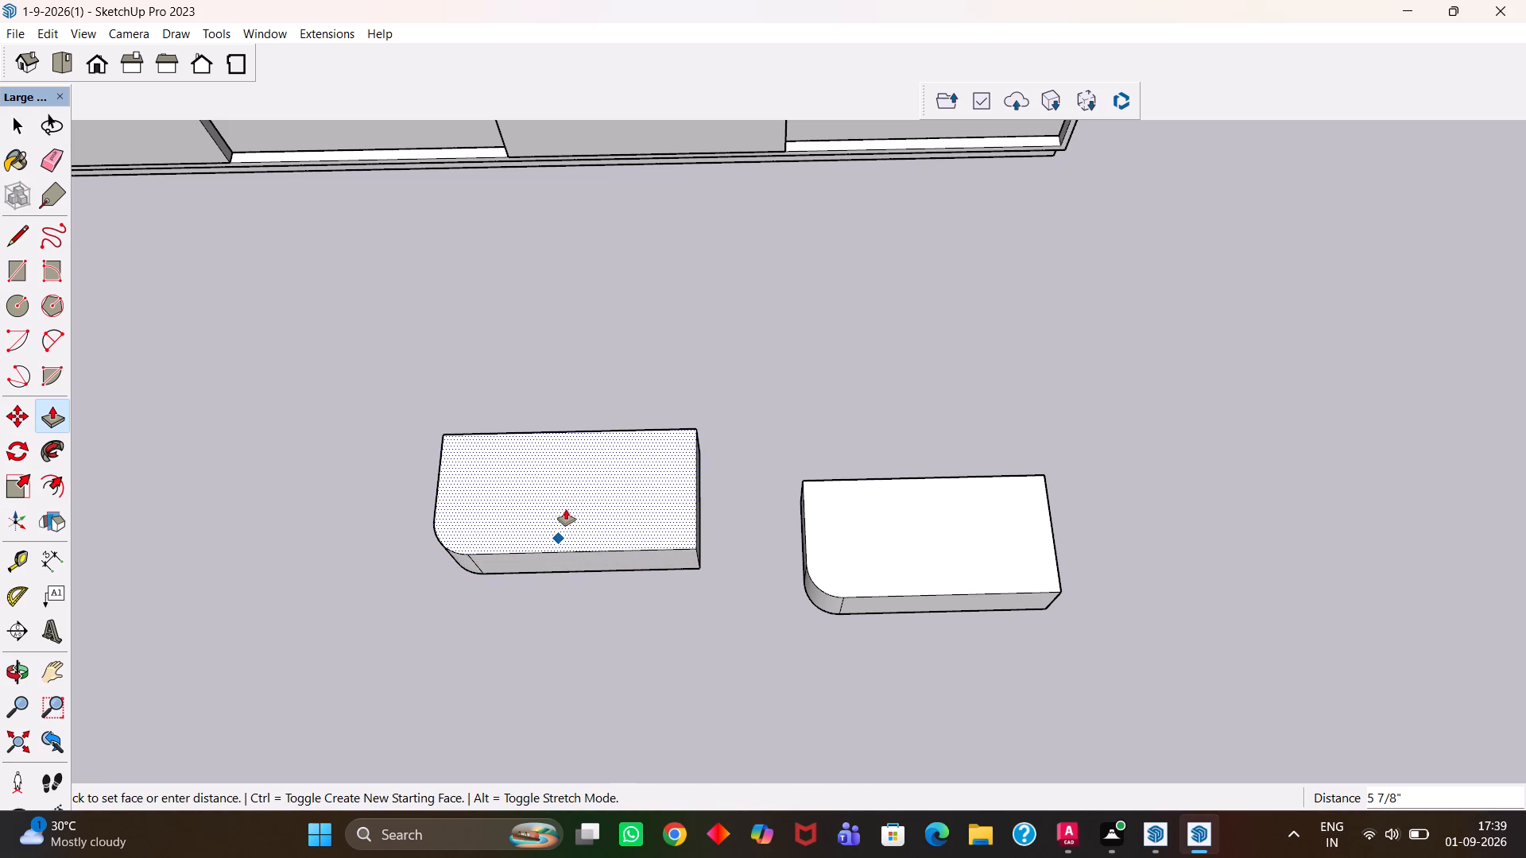
pyautogui.write('1"')
pyautogui.press('Return')
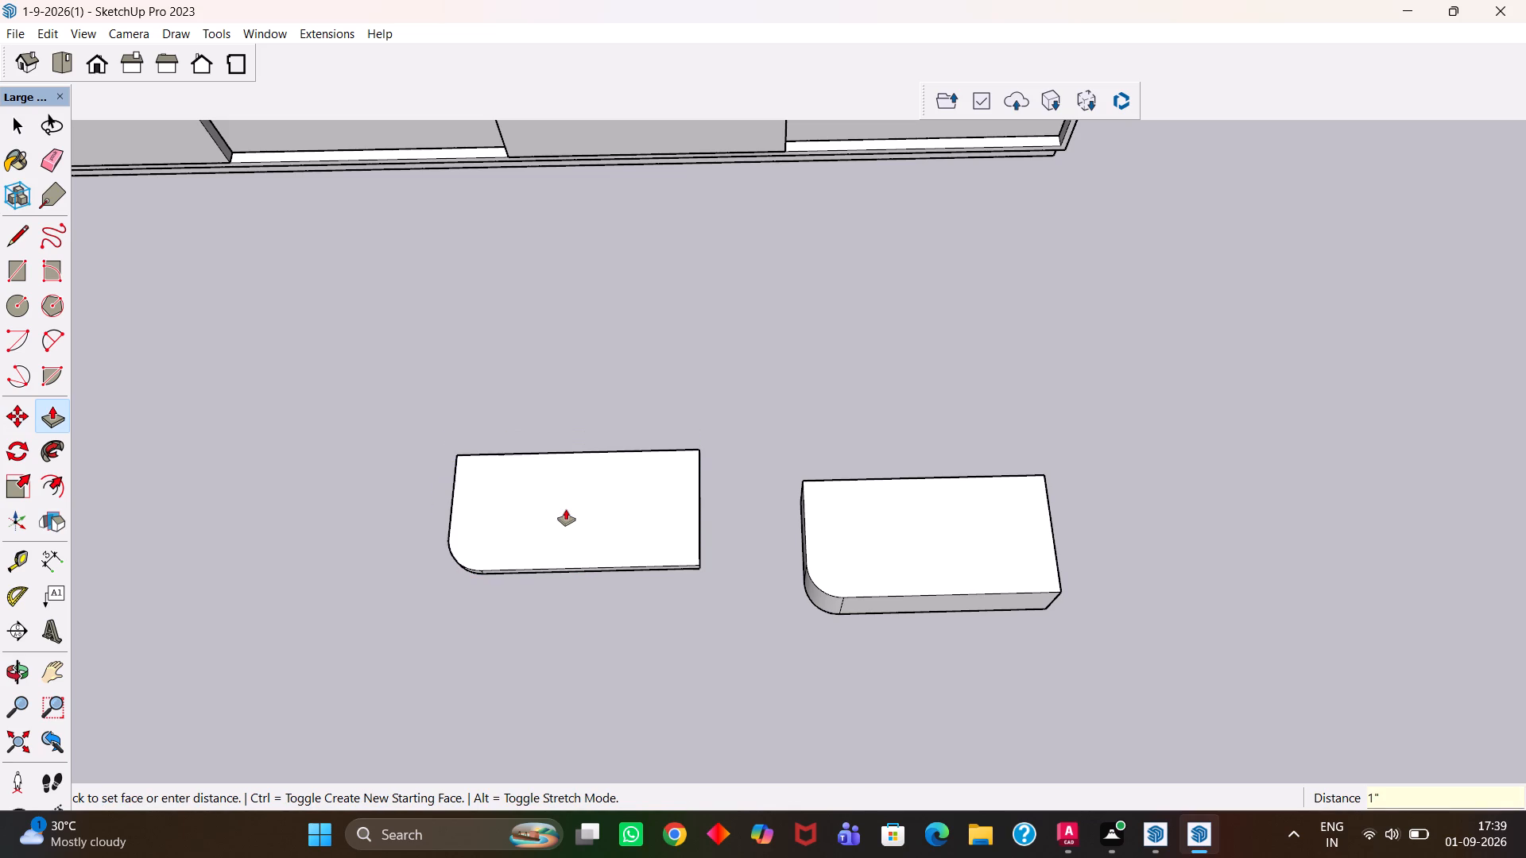
# Make the whole 1" thin slab a group.
pyautogui.press('h')
pyautogui.scroll(5, 574, 504)
pyautogui.press('space')
pyautogui.tripleClick(574, 504)
pyautogui.click(574, 504)
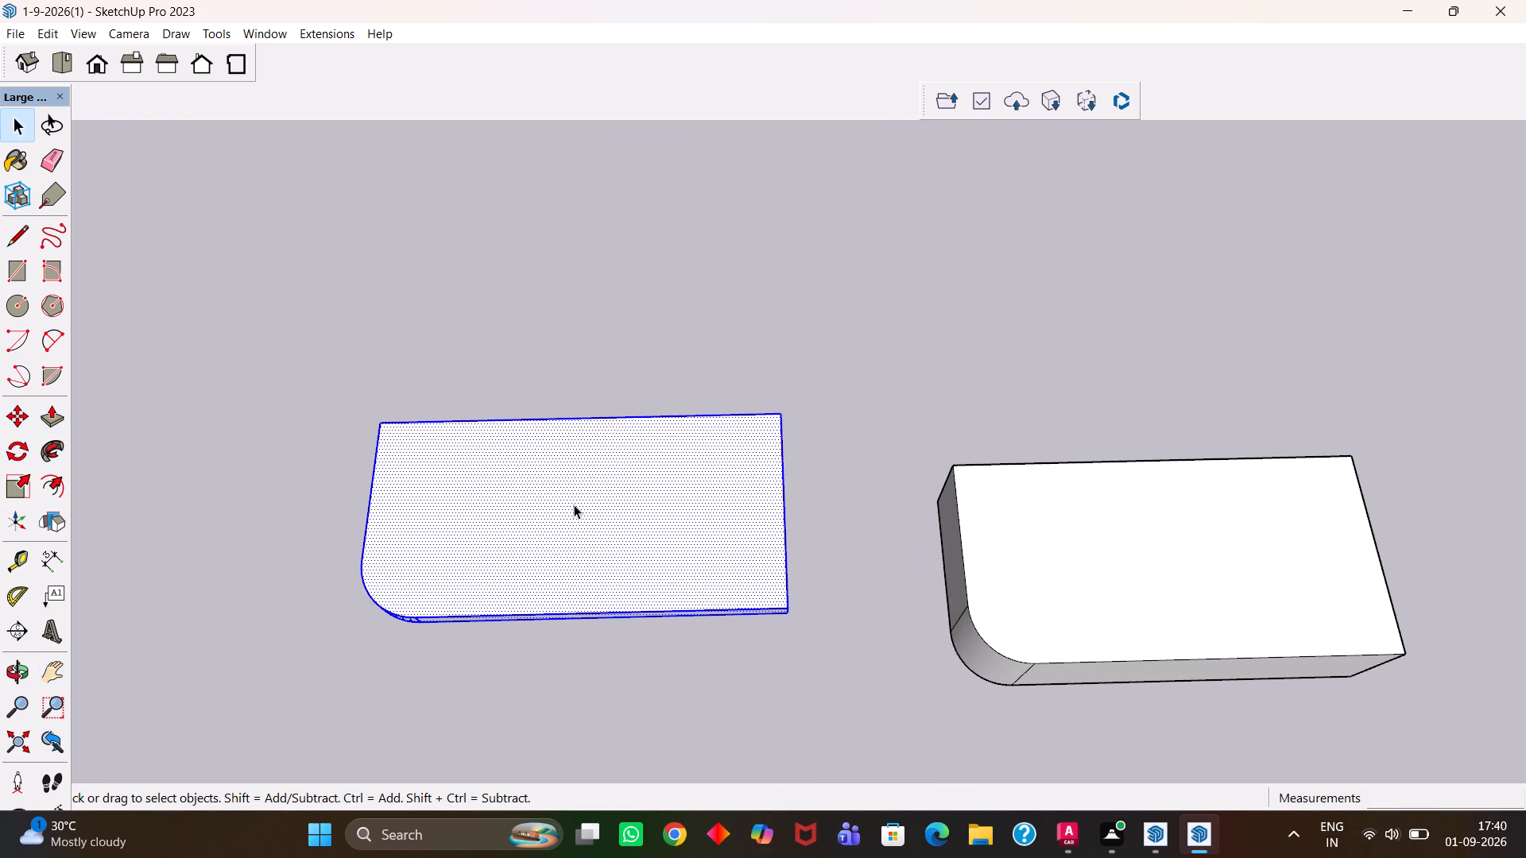
pyautogui.rightClick(577, 500)
pyautogui.click(637, 242)
pyautogui.scroll(-4, 653, 473)
pyautogui.scroll(3, 673, 516)
pyautogui.press('h')
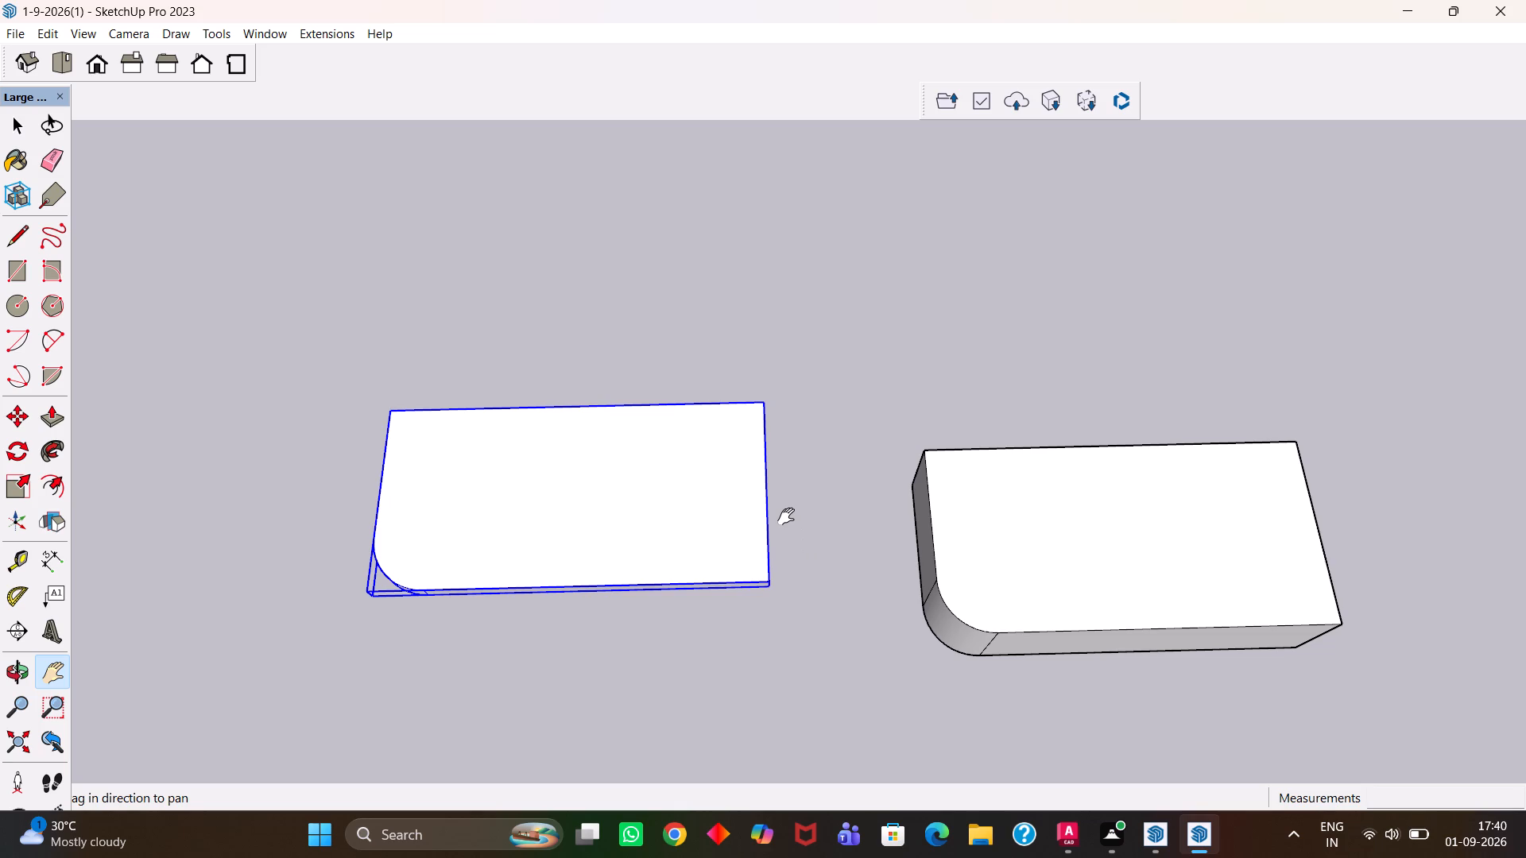
# Make the whole 6" box with the rounded corner a group.
pyautogui.press('h')
pyautogui.scroll(-2, 782, 526)
pyautogui.moveTo(957, 531); pyautogui.dragTo(826, 539)
pyautogui.press('space')
pyautogui.click(887, 575)
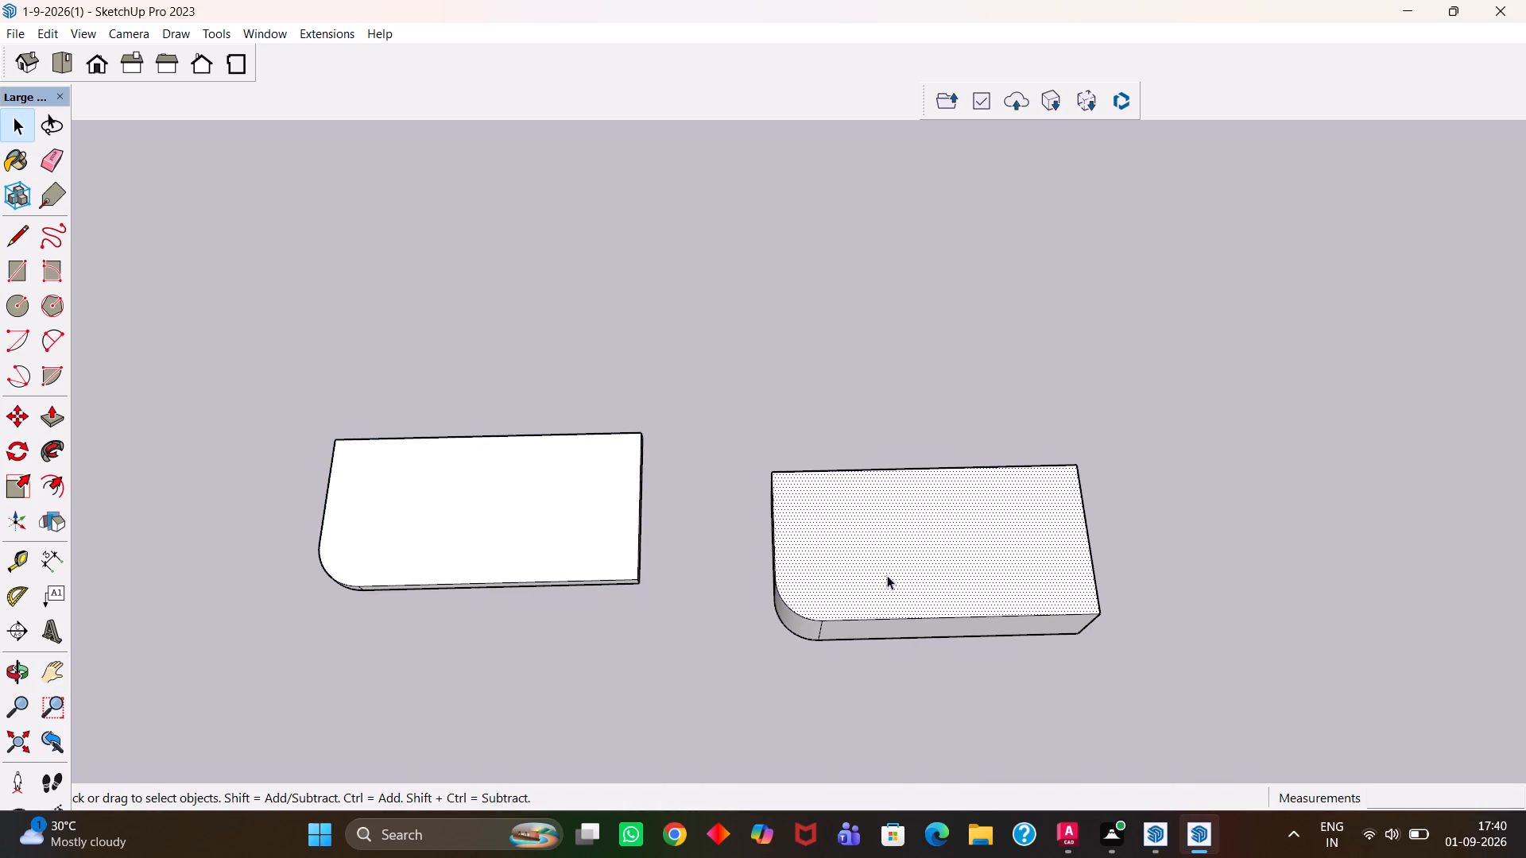
pyautogui.tripleClick(887, 578)
pyautogui.doubleClick(885, 576)
pyautogui.rightClick(885, 576)
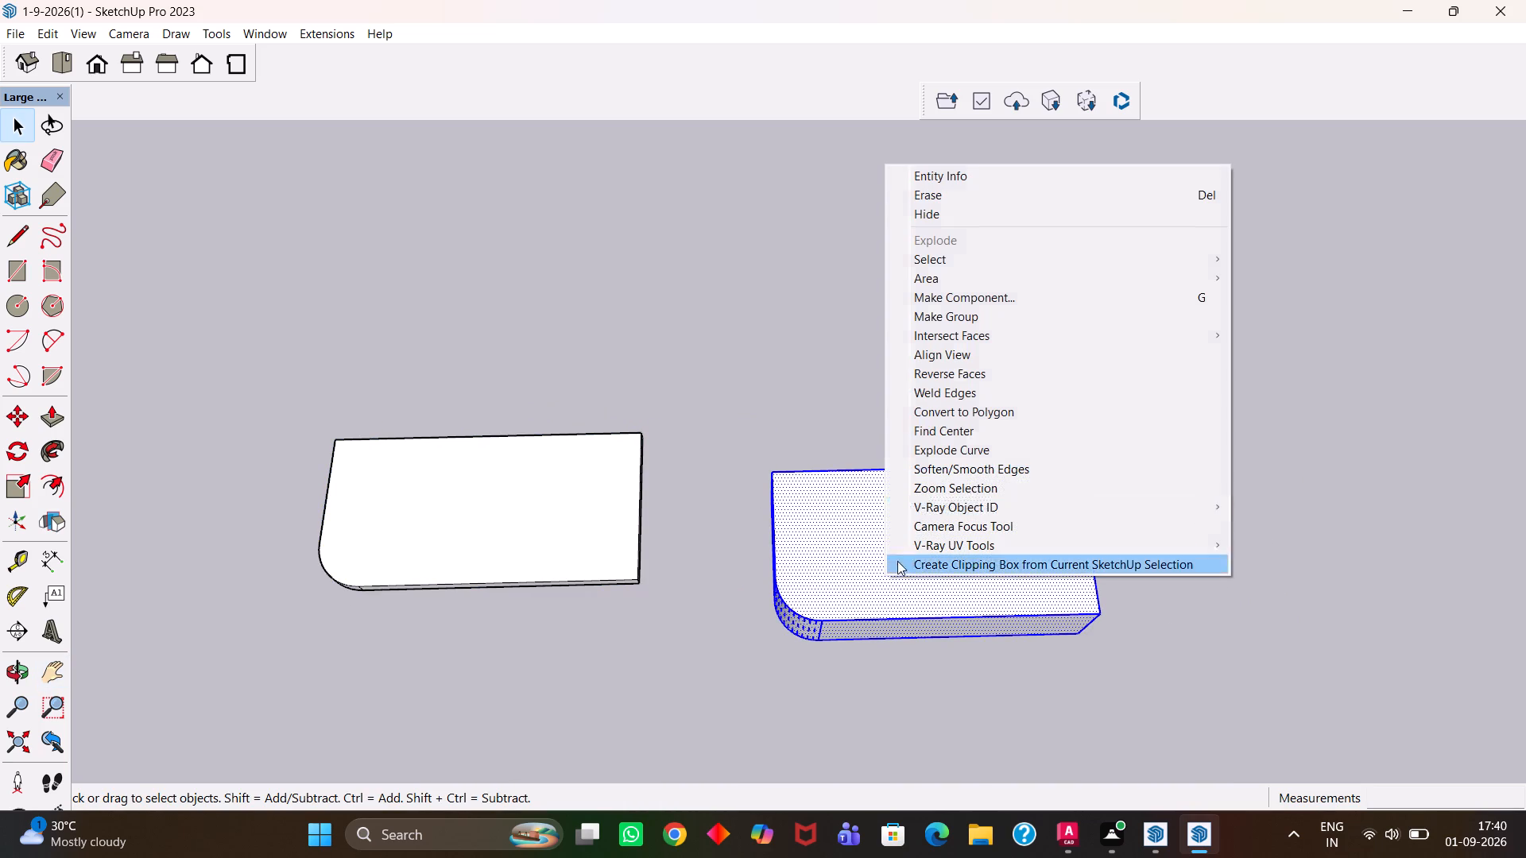
pyautogui.click(939, 319)
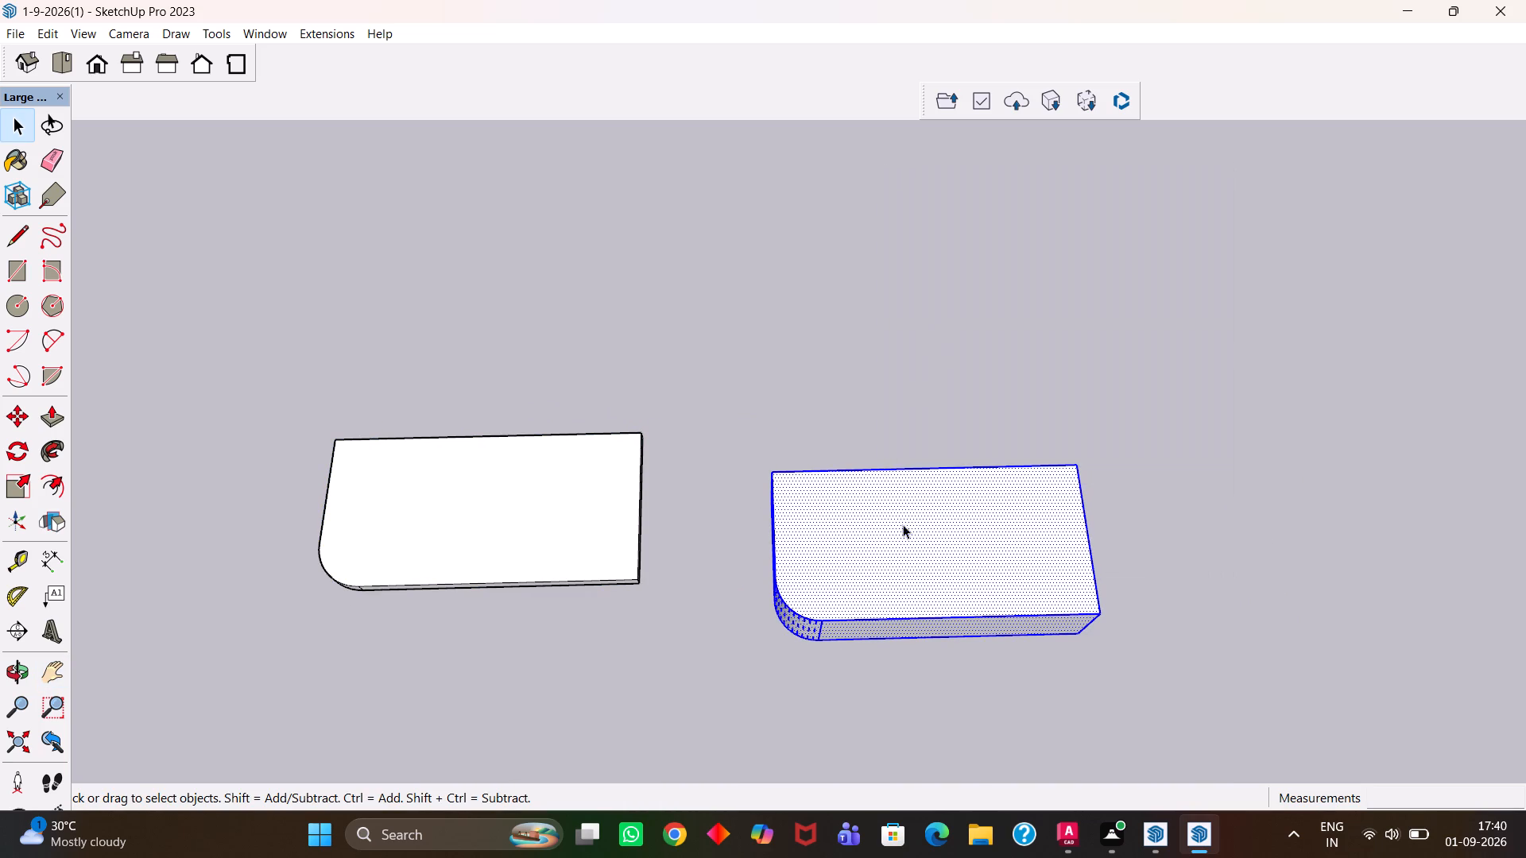
# Move the thin slab group about 2' 8" onto the top of the rounded box.
pyautogui.scroll(3, 894, 534)
pyautogui.scroll(-5, 894, 534)
pyautogui.press('space')
pyautogui.click(547, 550)
pyautogui.moveTo(556, 552); pyautogui.dragTo(599, 550, button='middle')
pyautogui.scroll(1, 599, 551)
pyautogui.press('m')
pyautogui.click(441, 610)
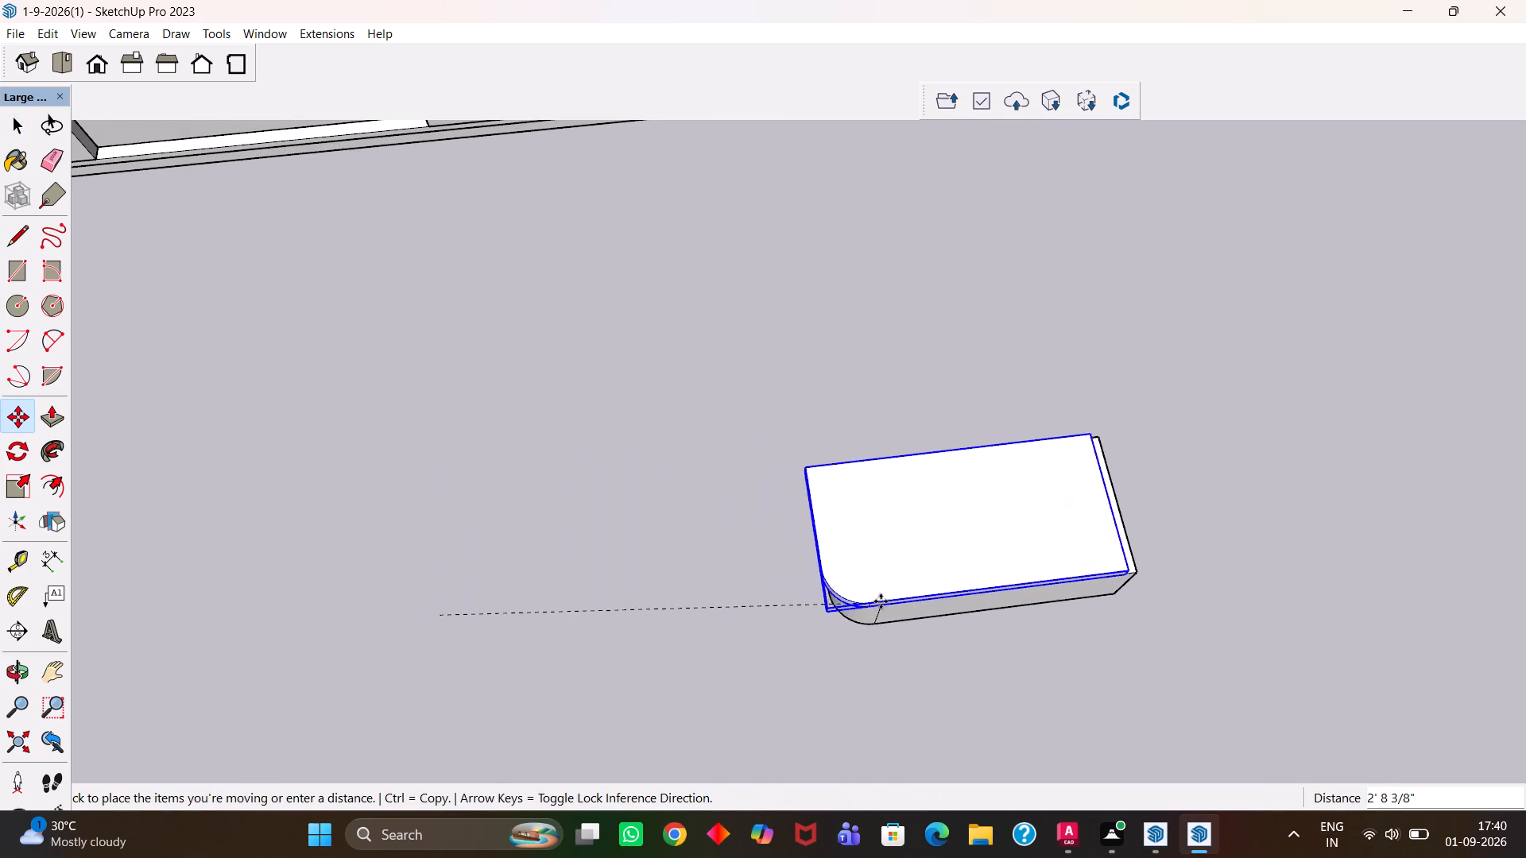
pyautogui.click(885, 601)
# Align the slab with the box by moving its rounded-corner edge endpoint onto the matching endpoint on the box's top edge.
pyautogui.scroll(4, 867, 616)
pyautogui.moveTo(867, 621); pyautogui.dragTo(872, 467, button='middle')
pyautogui.scroll(1, 873, 575)
pyautogui.middleClick(872, 467)
pyautogui.scroll(3, 872, 467)
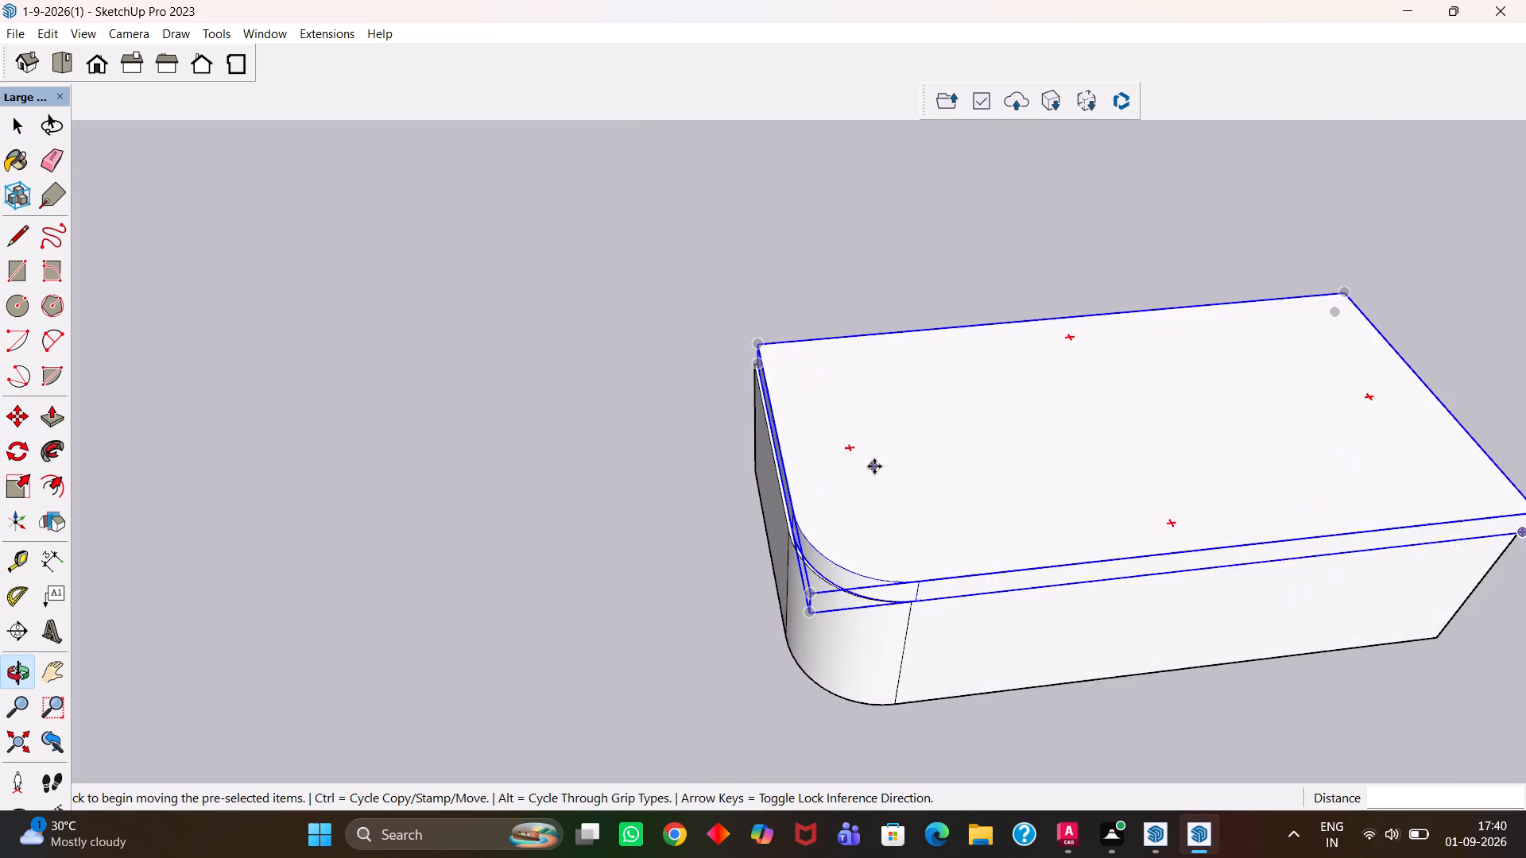
pyautogui.scroll(5, 874, 466)
pyautogui.click(930, 621)
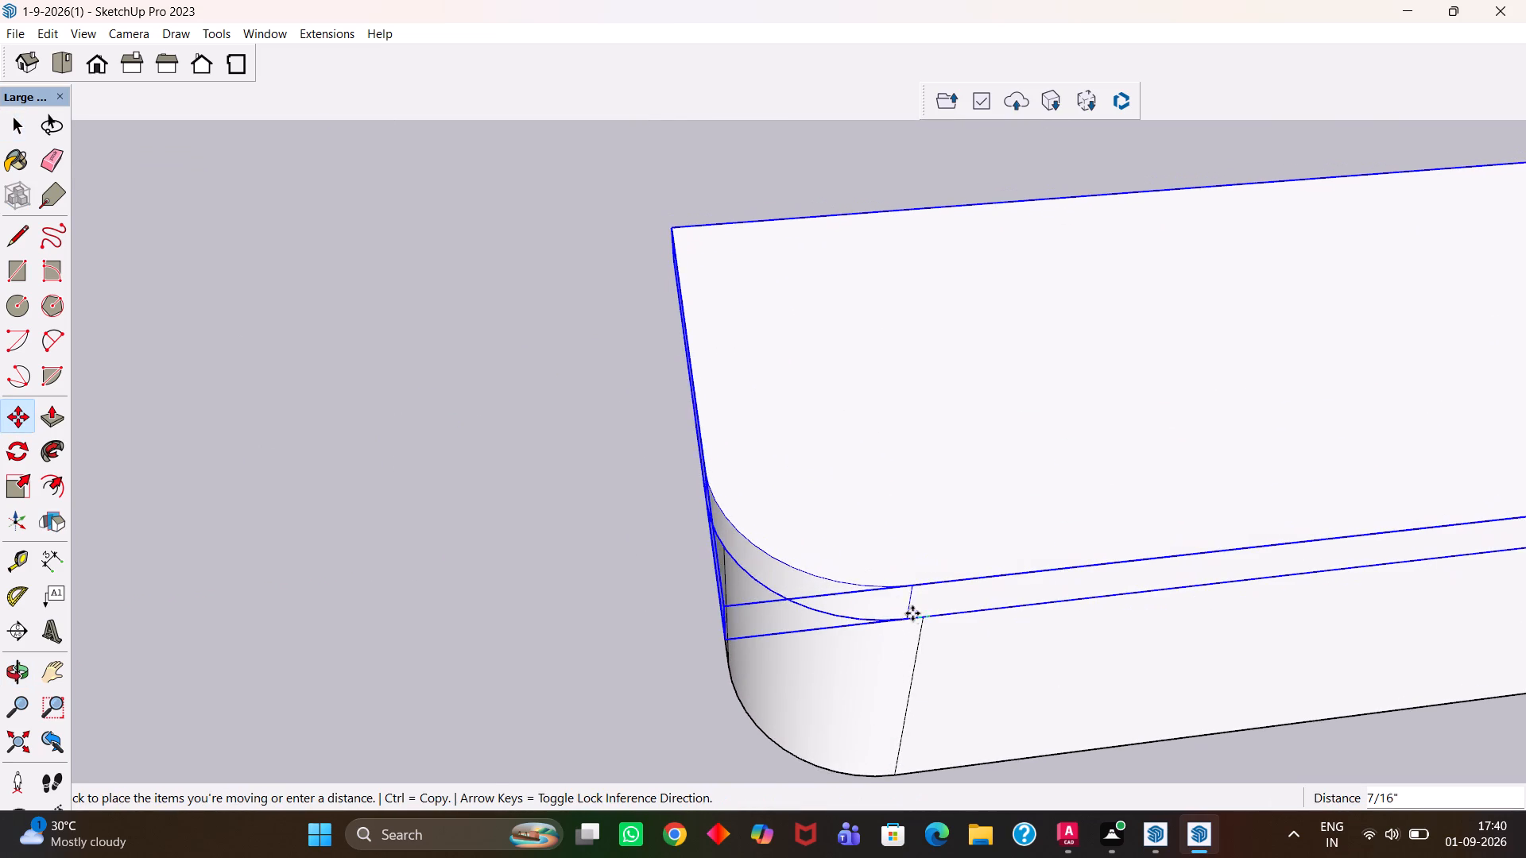
pyautogui.click(921, 615)
pyautogui.press('h')
pyautogui.scroll(-11, 854, 615)
pyautogui.moveTo(855, 534); pyautogui.dragTo(843, 593, button='middle')
pyautogui.press('space')
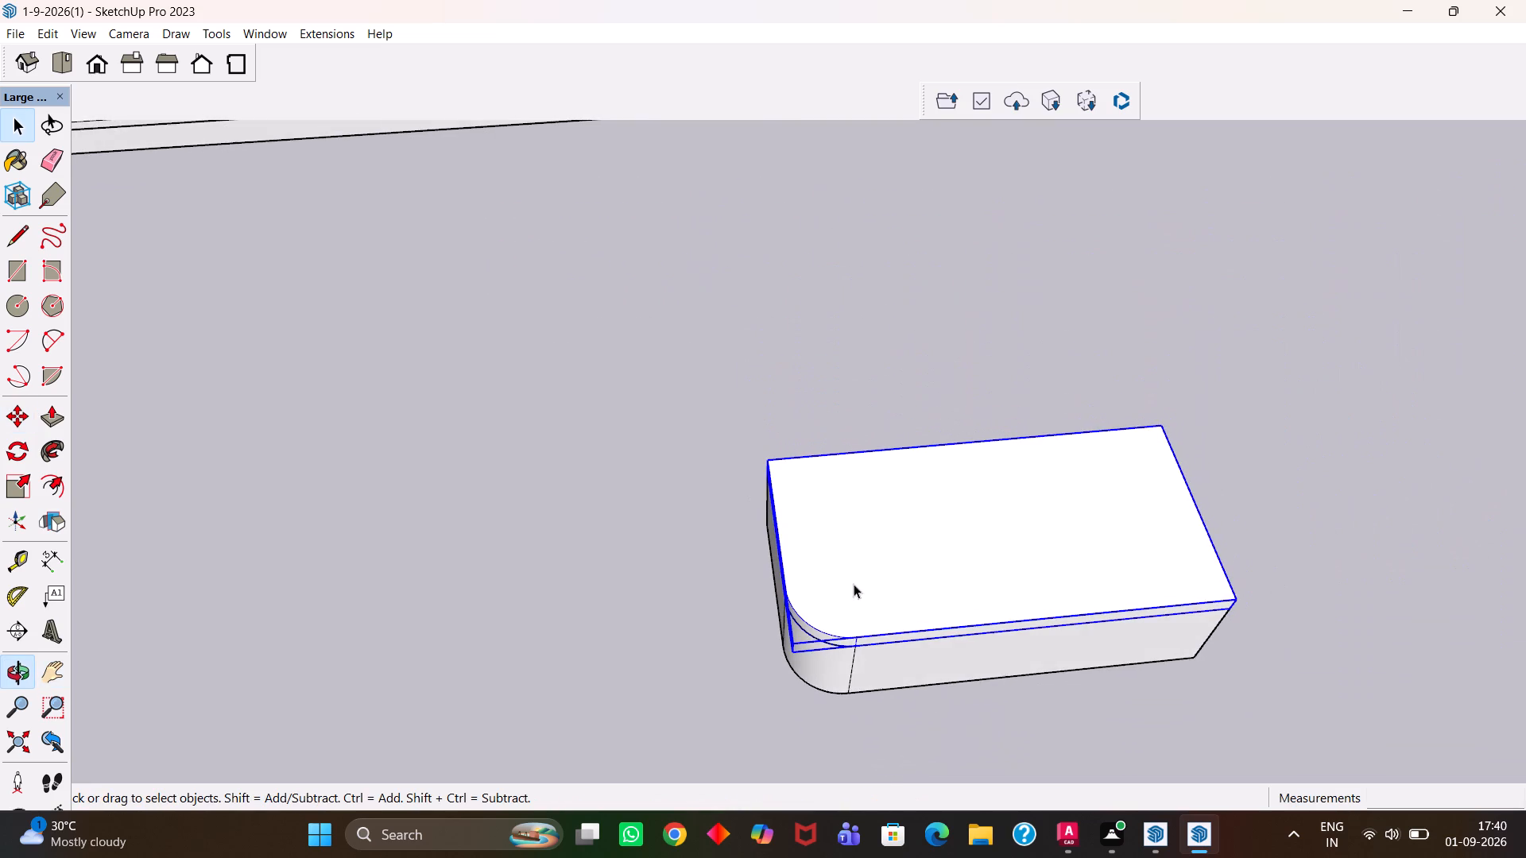
# Make the rounded-corner box and the thin slab on top of it one group.
pyautogui.scroll(1, 907, 559)
pyautogui.click(1261, 369)
pyautogui.moveTo(1315, 352); pyautogui.dragTo(670, 711)
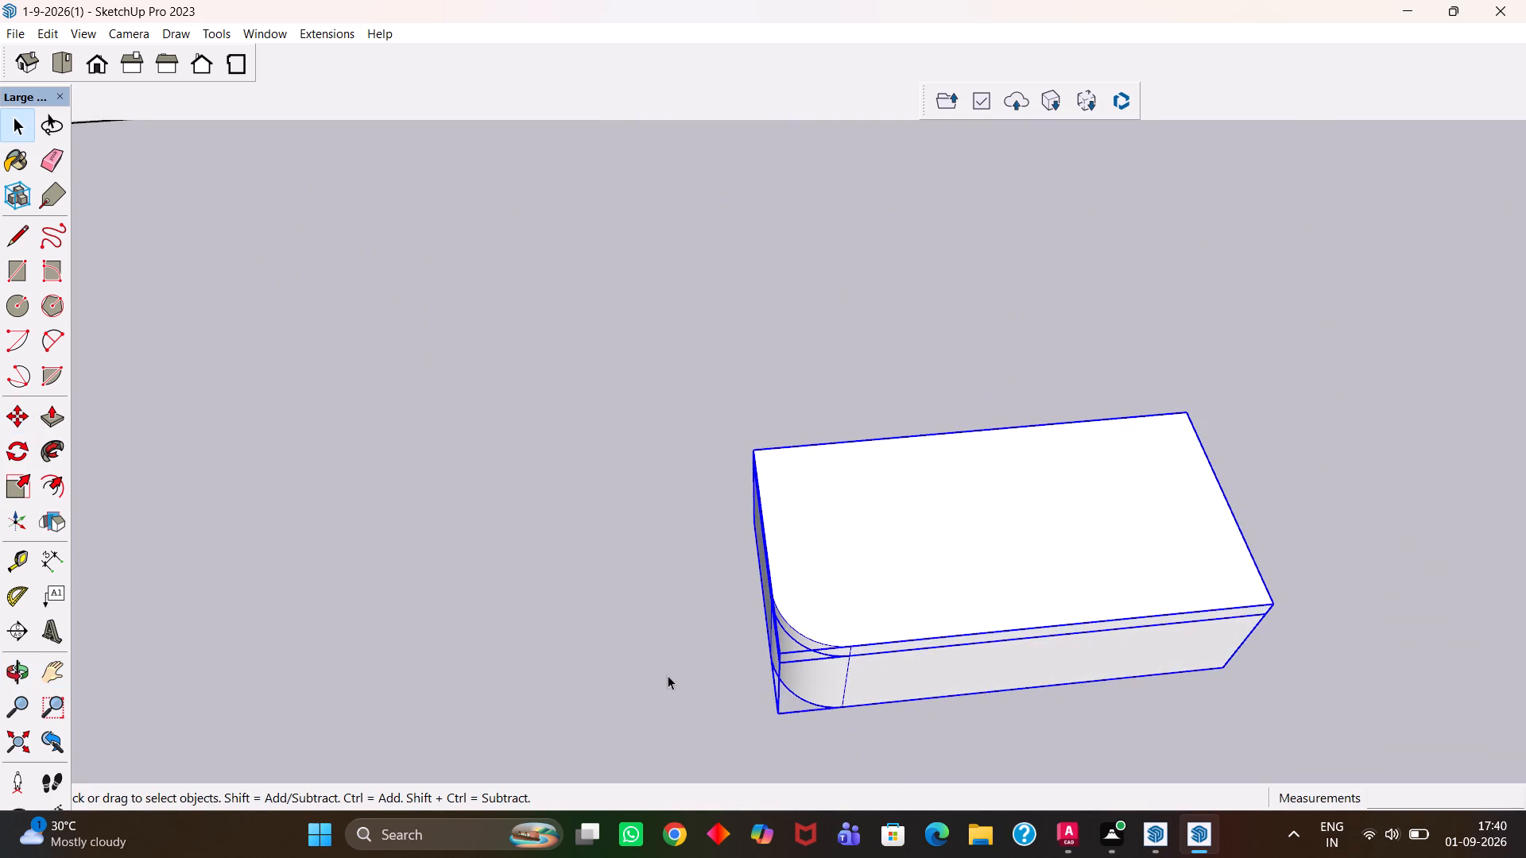
pyautogui.scroll(-5, 669, 653)
pyautogui.rightClick(821, 615)
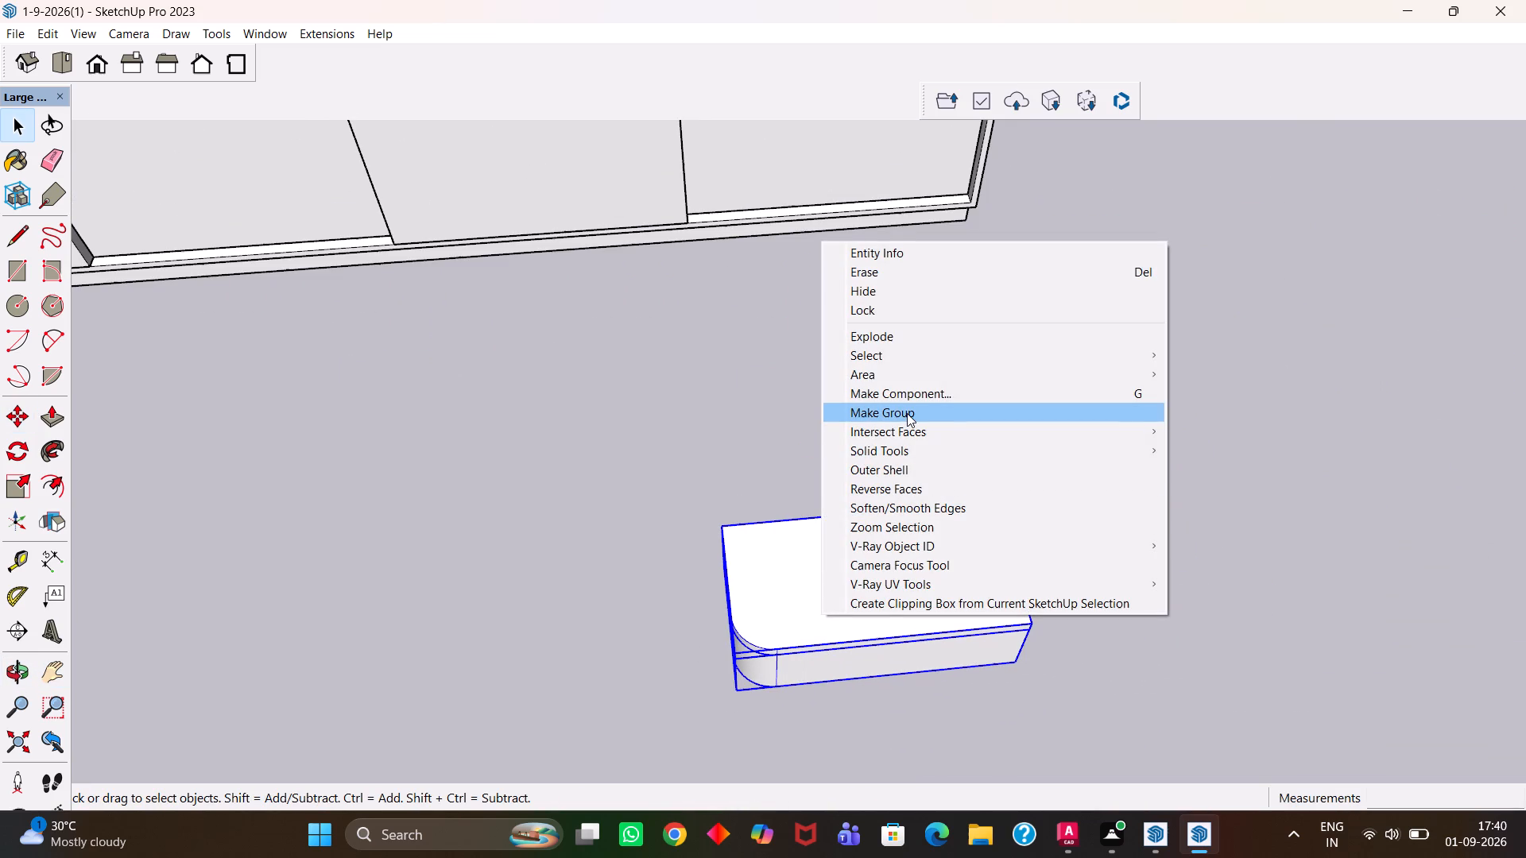
pyautogui.click(907, 413)
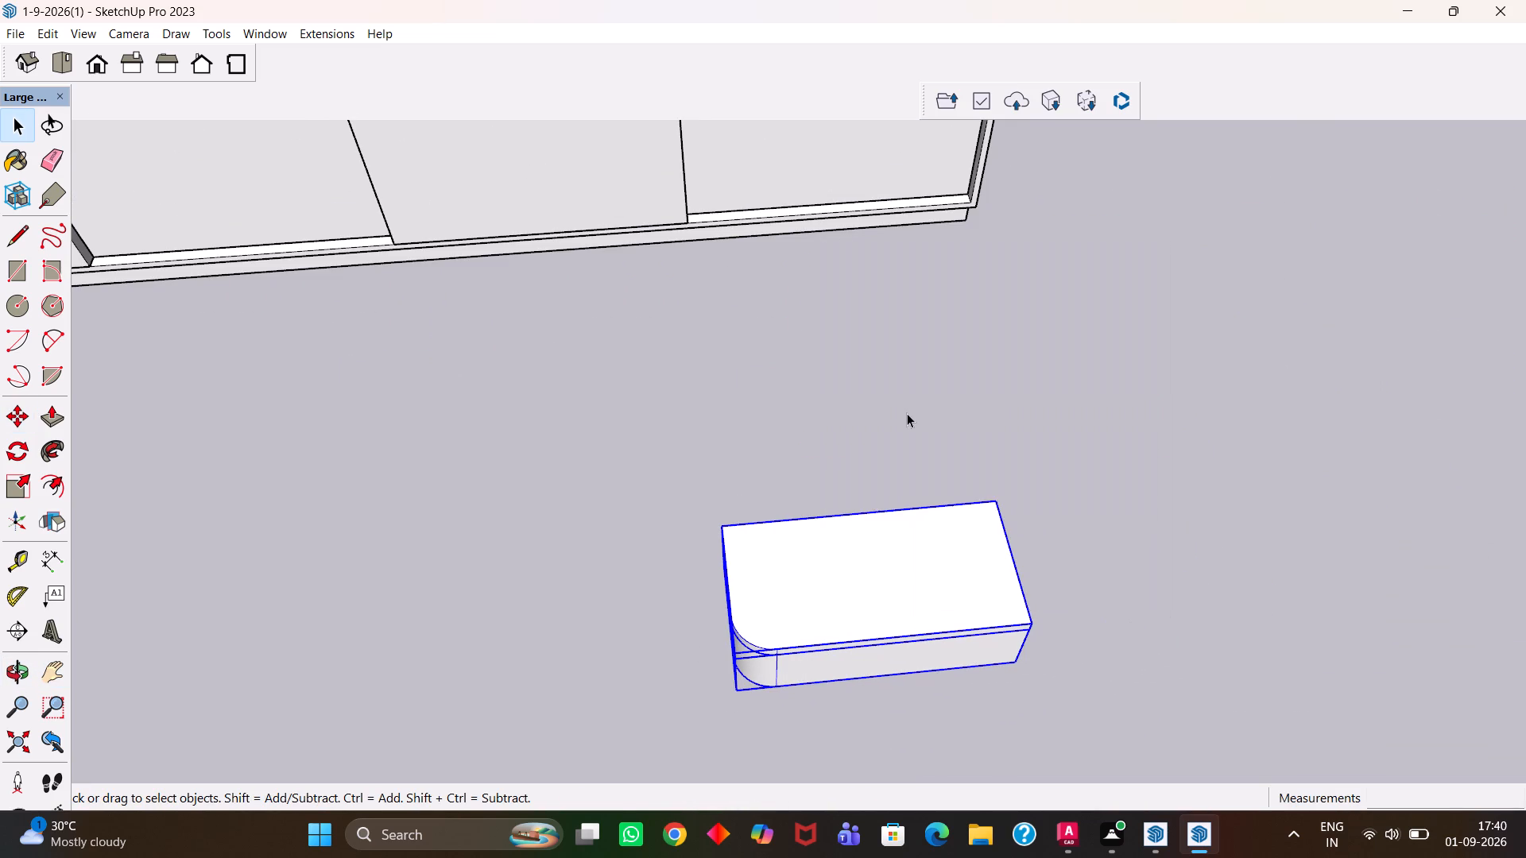
# Copy the grouped rounded unit about 30' 7" by its back top corner to the wall corner between the window and the wardrobe.
pyautogui.press('m')
pyautogui.scroll(-3, 891, 432)
pyautogui.click(965, 482)
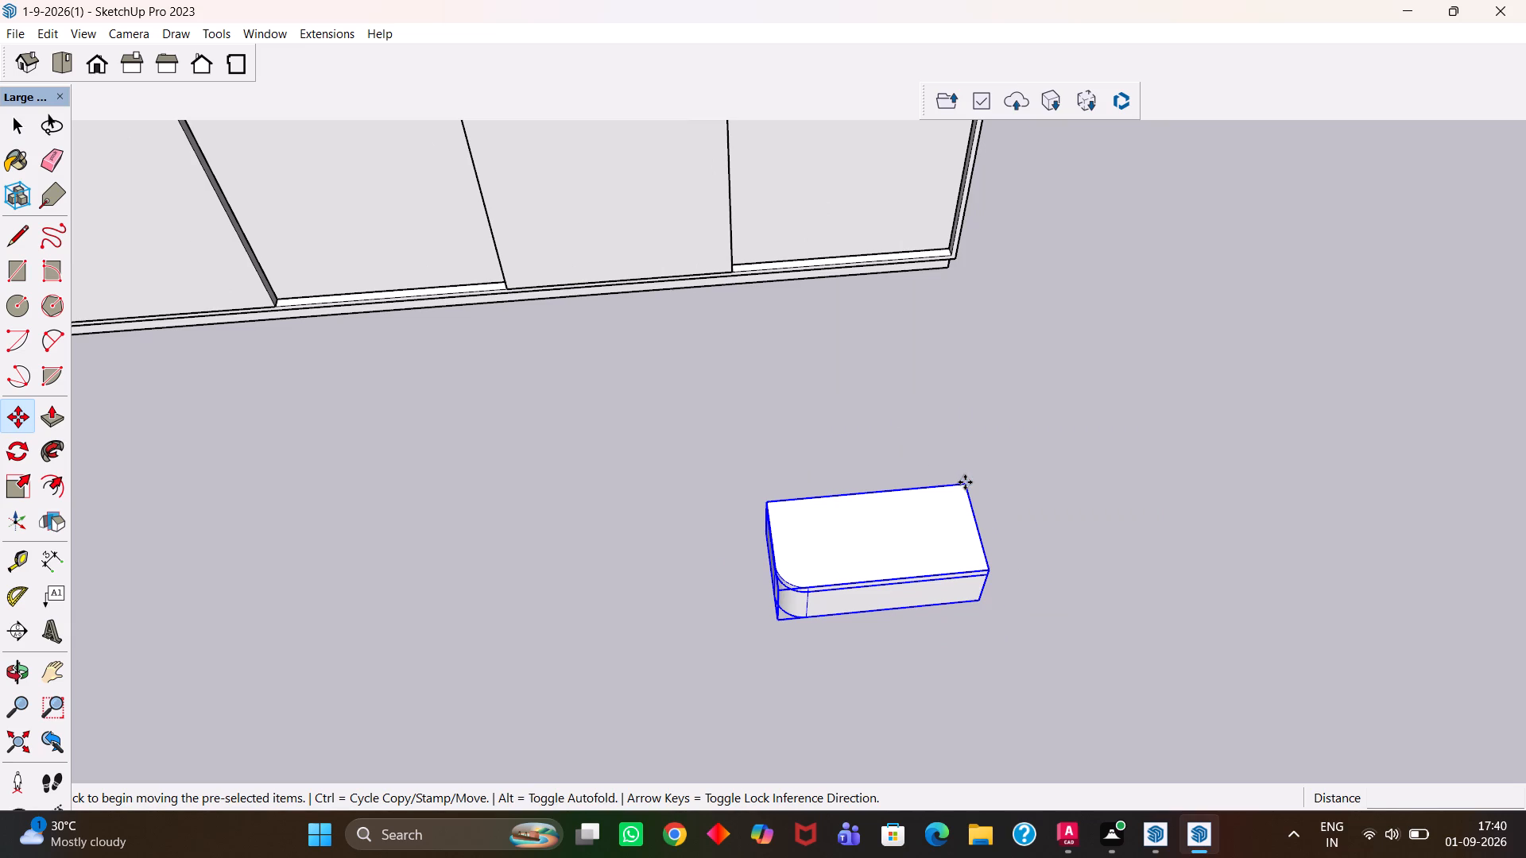
pyautogui.press('h')
pyautogui.scroll(-3, 835, 497)
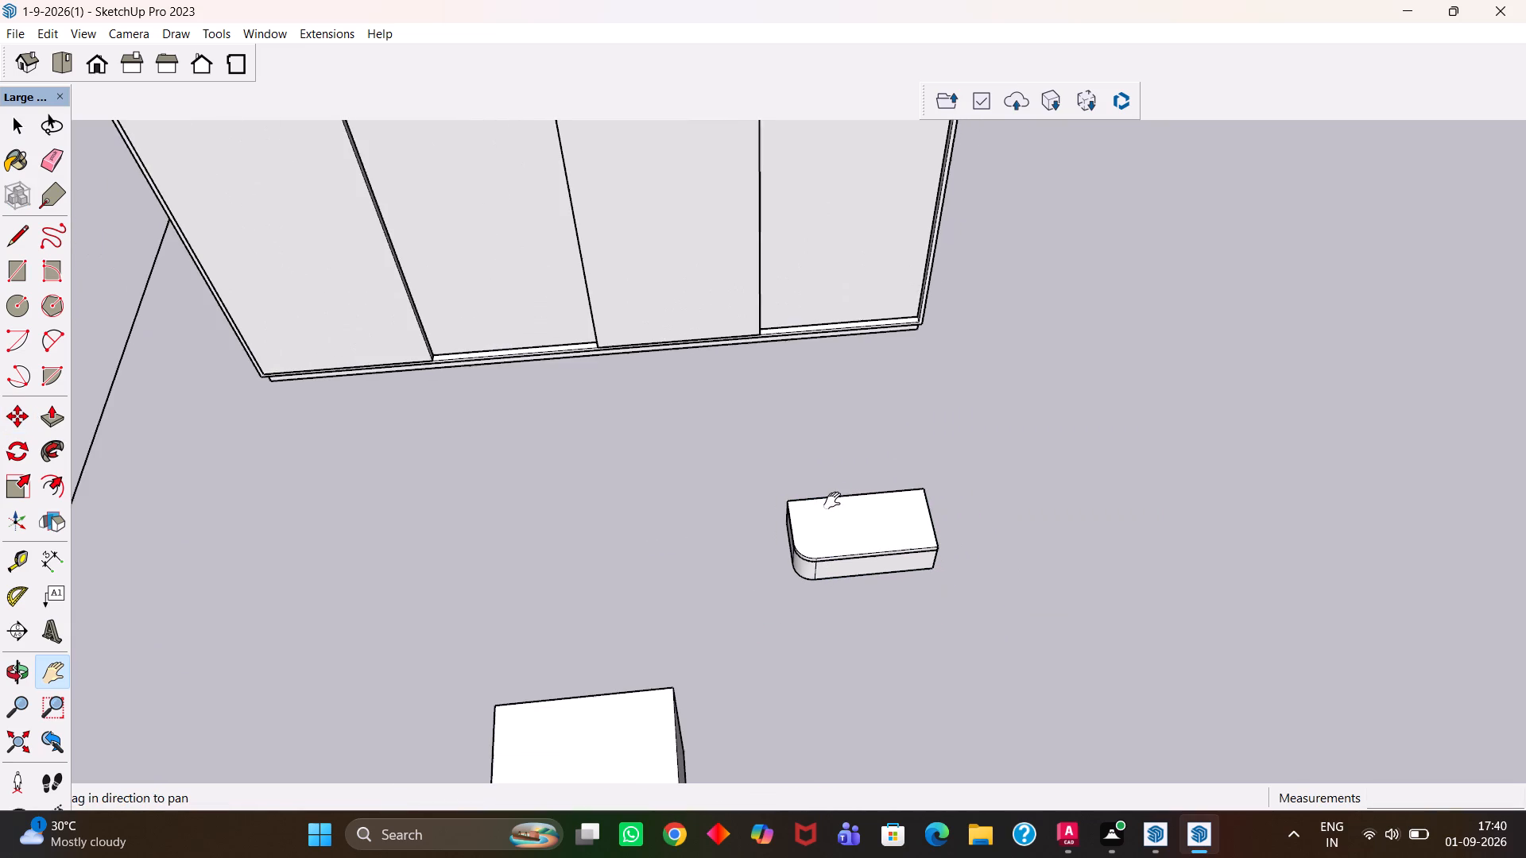
pyautogui.scroll(-11, 832, 500)
pyautogui.scroll(1, 831, 493)
pyautogui.scroll(-4, 809, 503)
pyautogui.moveTo(580, 506); pyautogui.dragTo(869, 506)
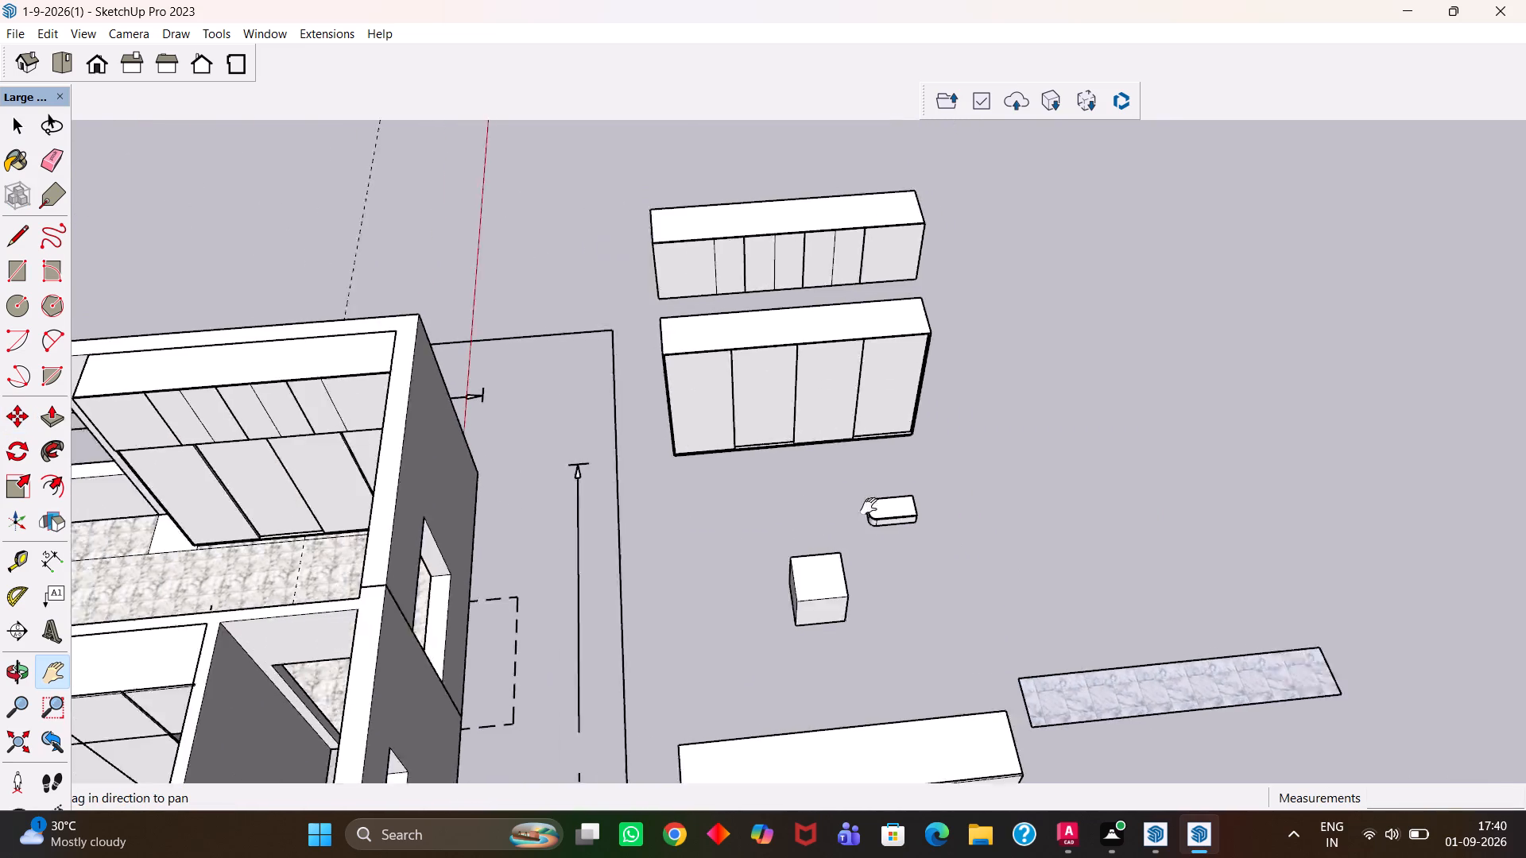
pyautogui.moveTo(869, 506); pyautogui.dragTo(1054, 488)
pyautogui.moveTo(776, 630); pyautogui.dragTo(926, 428)
pyautogui.scroll(3, 903, 531)
pyautogui.scroll(-5, 903, 531)
pyautogui.moveTo(910, 483); pyautogui.dragTo(875, 579, button='middle')
pyautogui.scroll(5, 851, 516)
pyautogui.scroll(4, 738, 379)
pyautogui.moveTo(726, 327); pyautogui.dragTo(782, 491)
pyautogui.scroll(2, 781, 464)
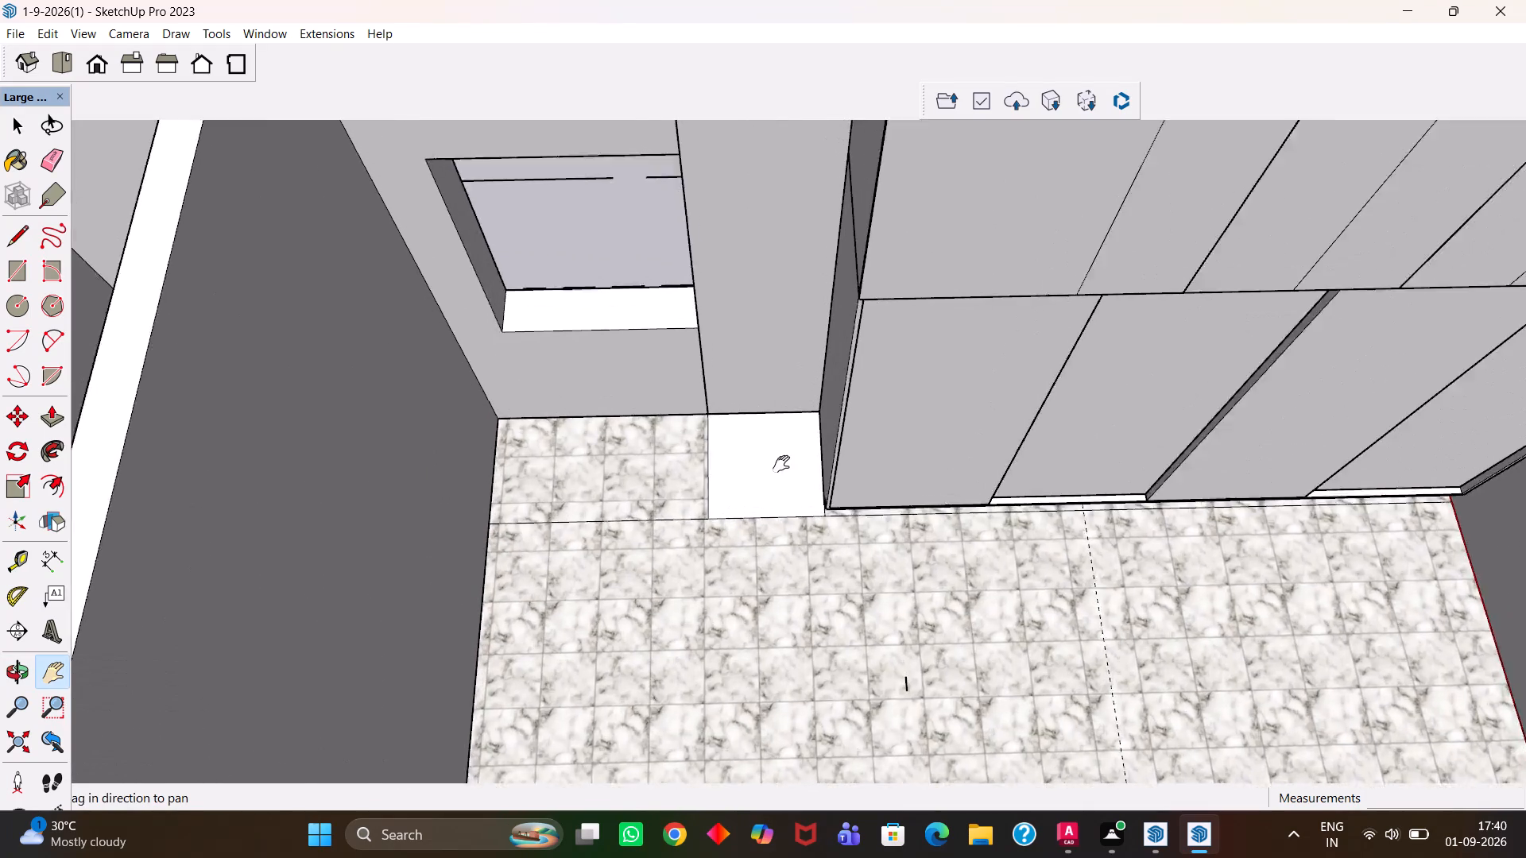
pyautogui.scroll(4, 781, 464)
pyautogui.press('Escape')
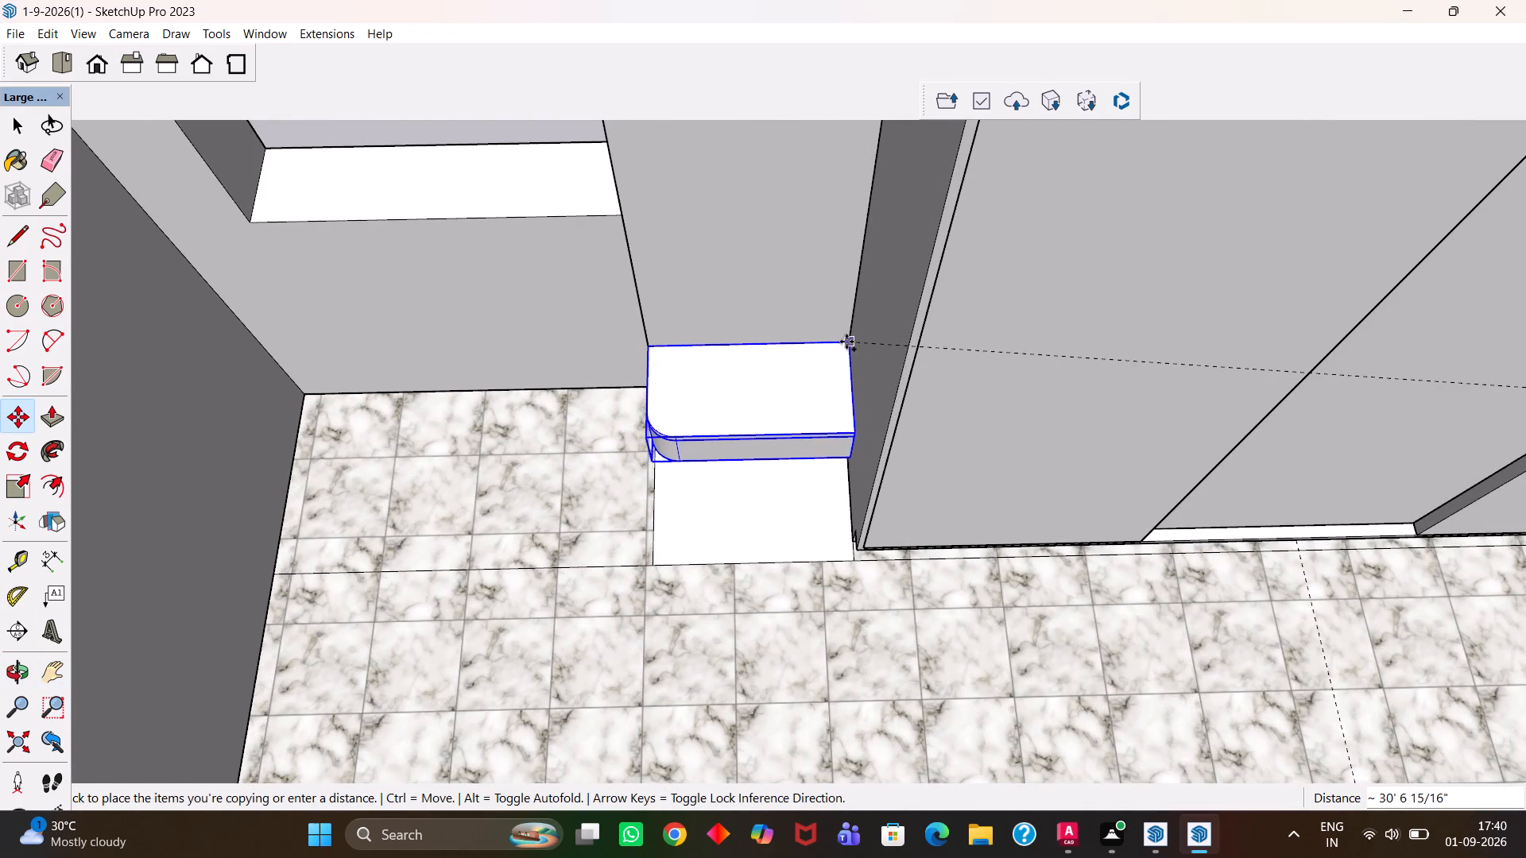
pyautogui.click(846, 342)
# Add a horizontal guide on the window wall 19" above the floor edge.
pyautogui.scroll(4, 715, 361)
pyautogui.moveTo(719, 327); pyautogui.dragTo(836, 253, button='middle')
pyautogui.press('t')
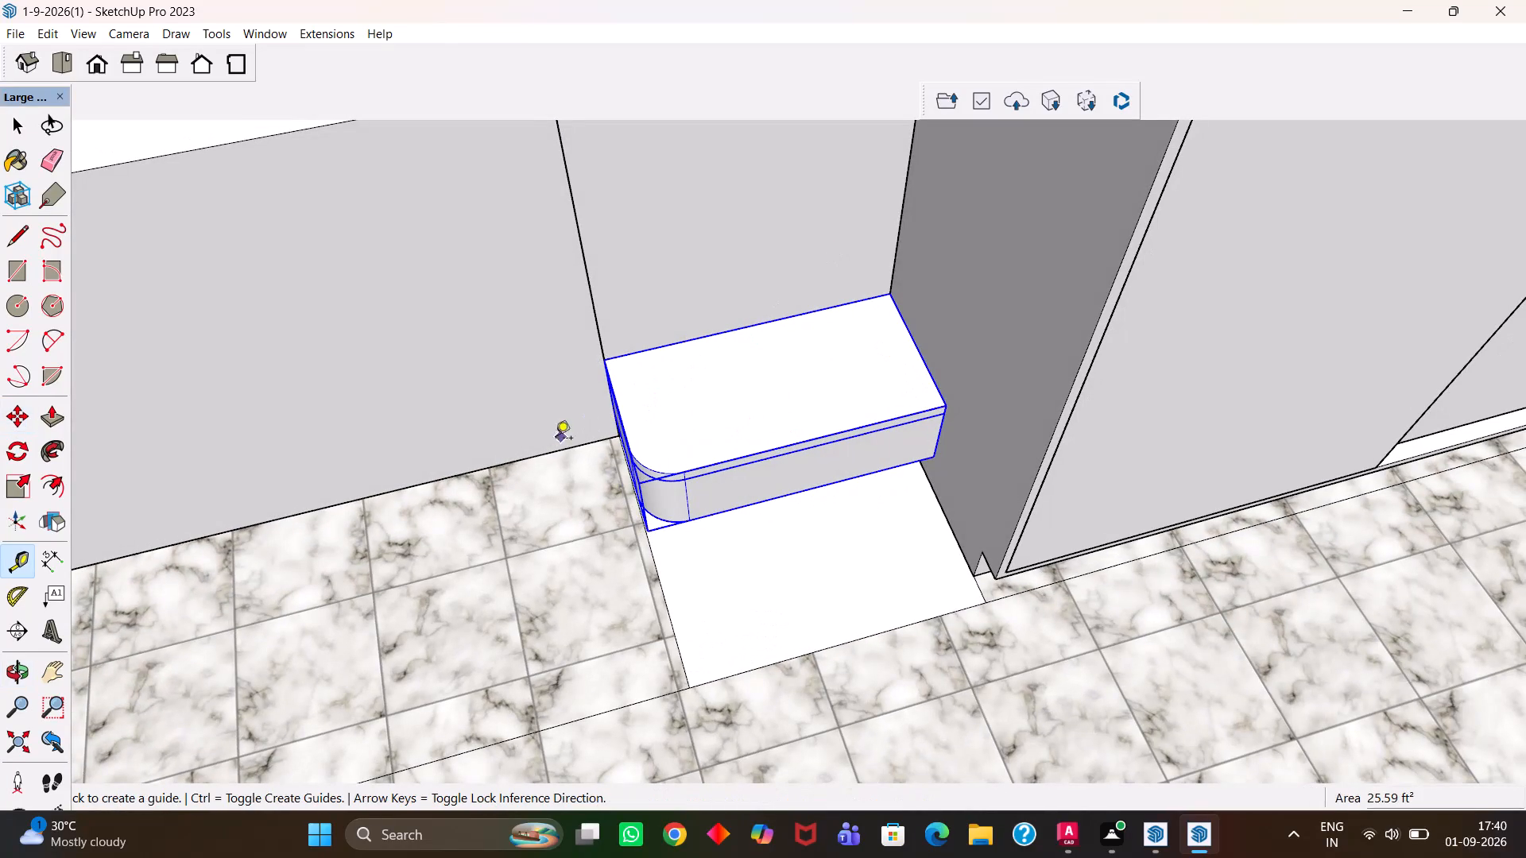
pyautogui.click(540, 454)
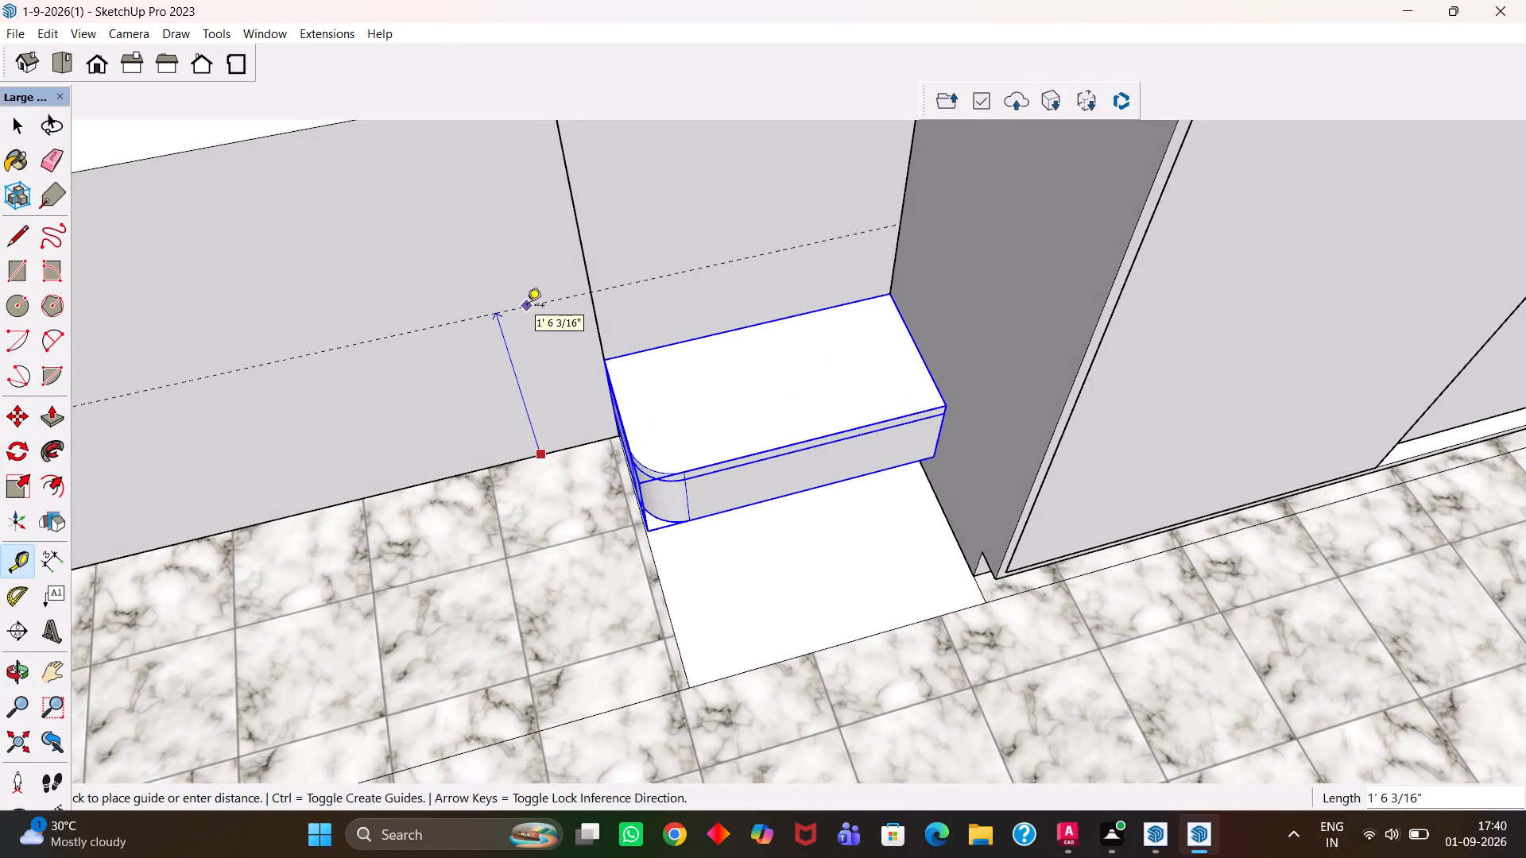
pyautogui.write('19"')
pyautogui.press('Return')
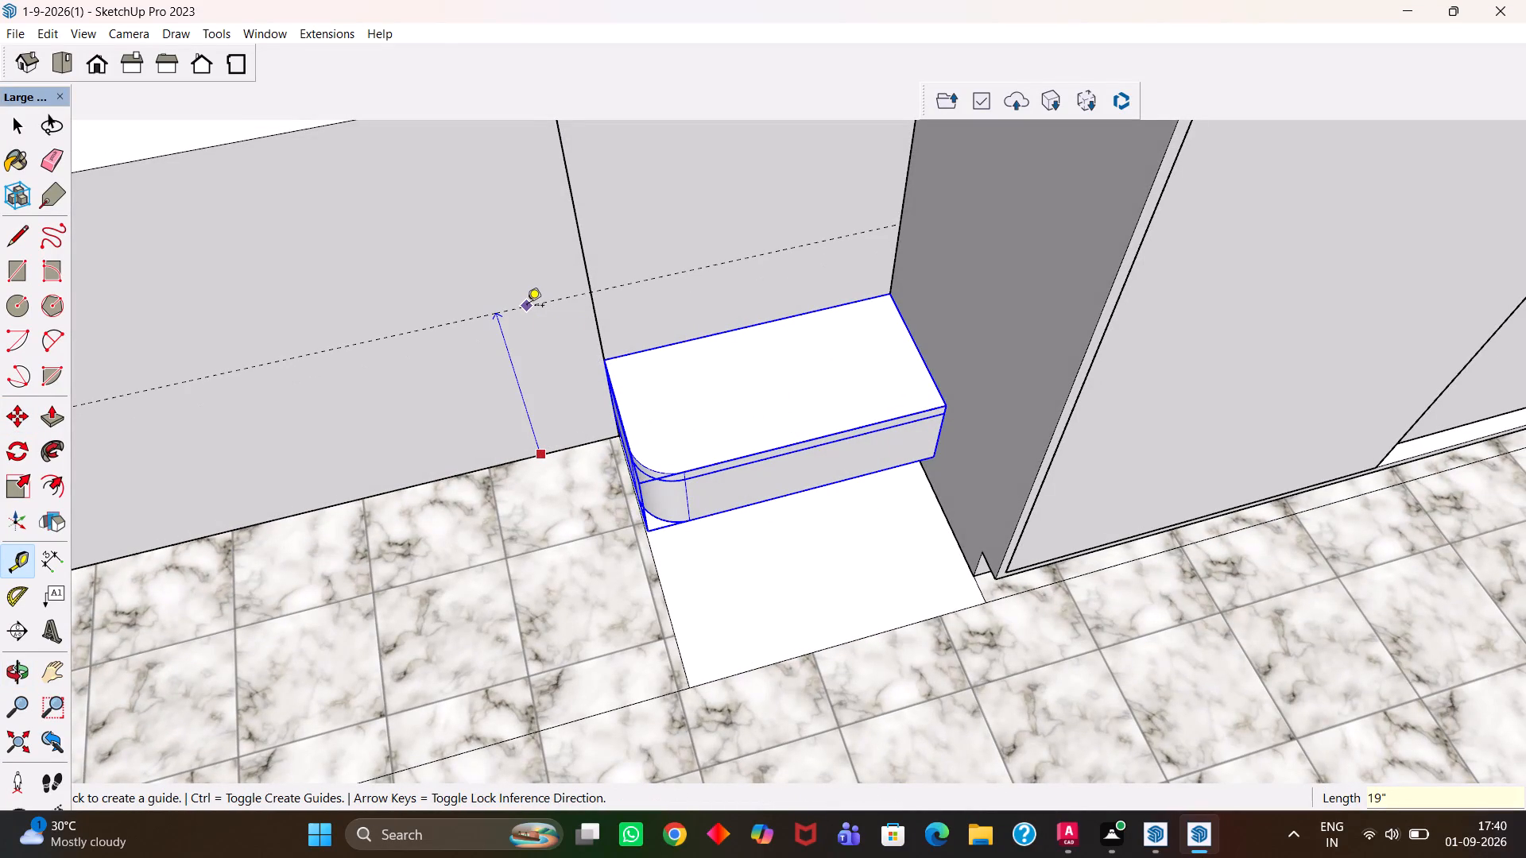
# Move the rounded unit up about 8 9/16" so its back top corner meets the guide at the wardrobe side.
pyautogui.press('m')
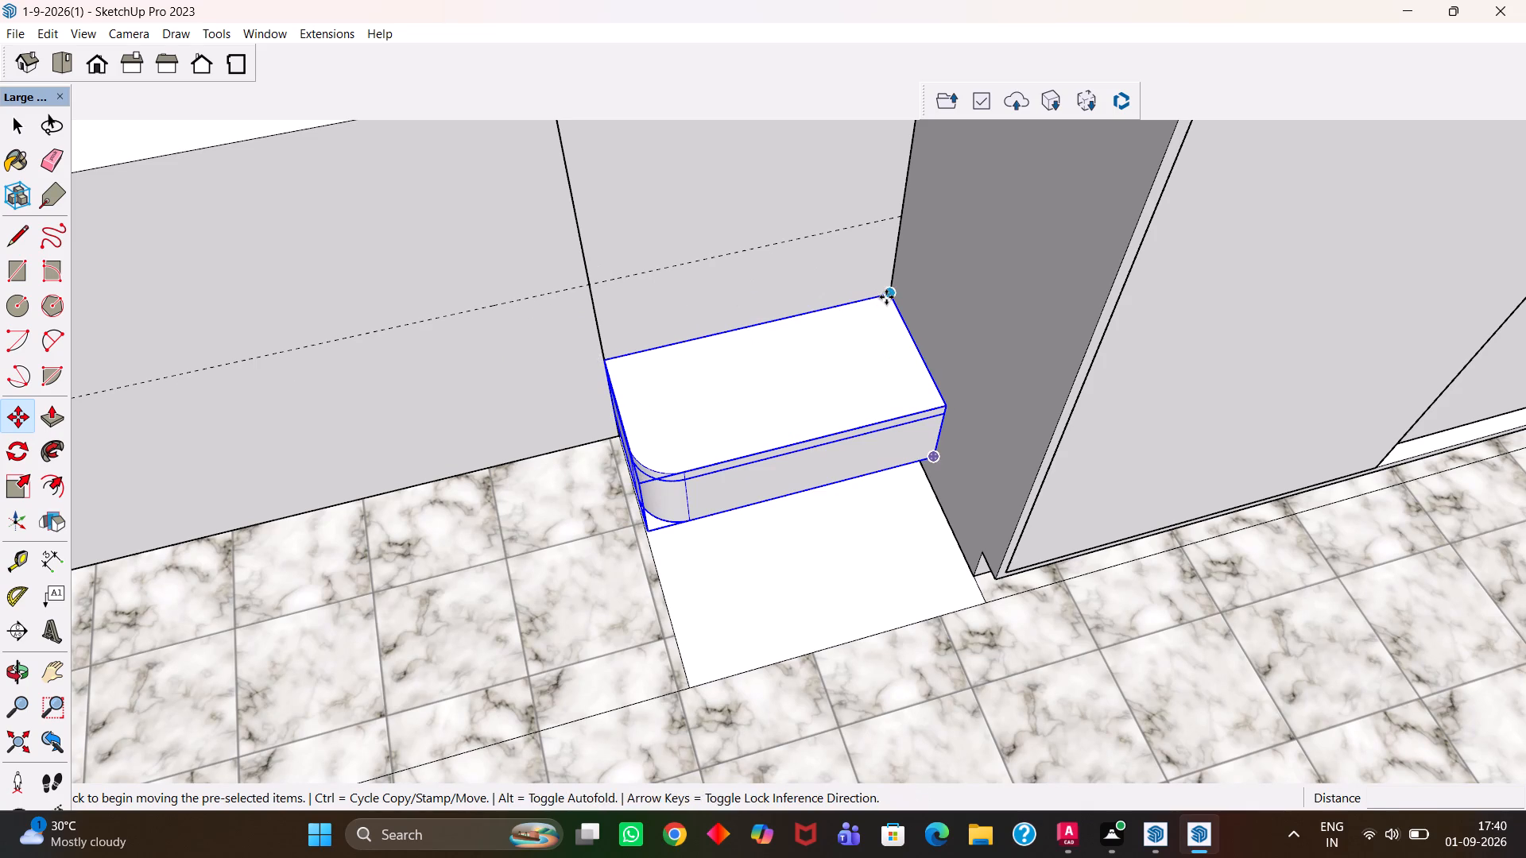
pyautogui.click(886, 297)
pyautogui.click(900, 218)
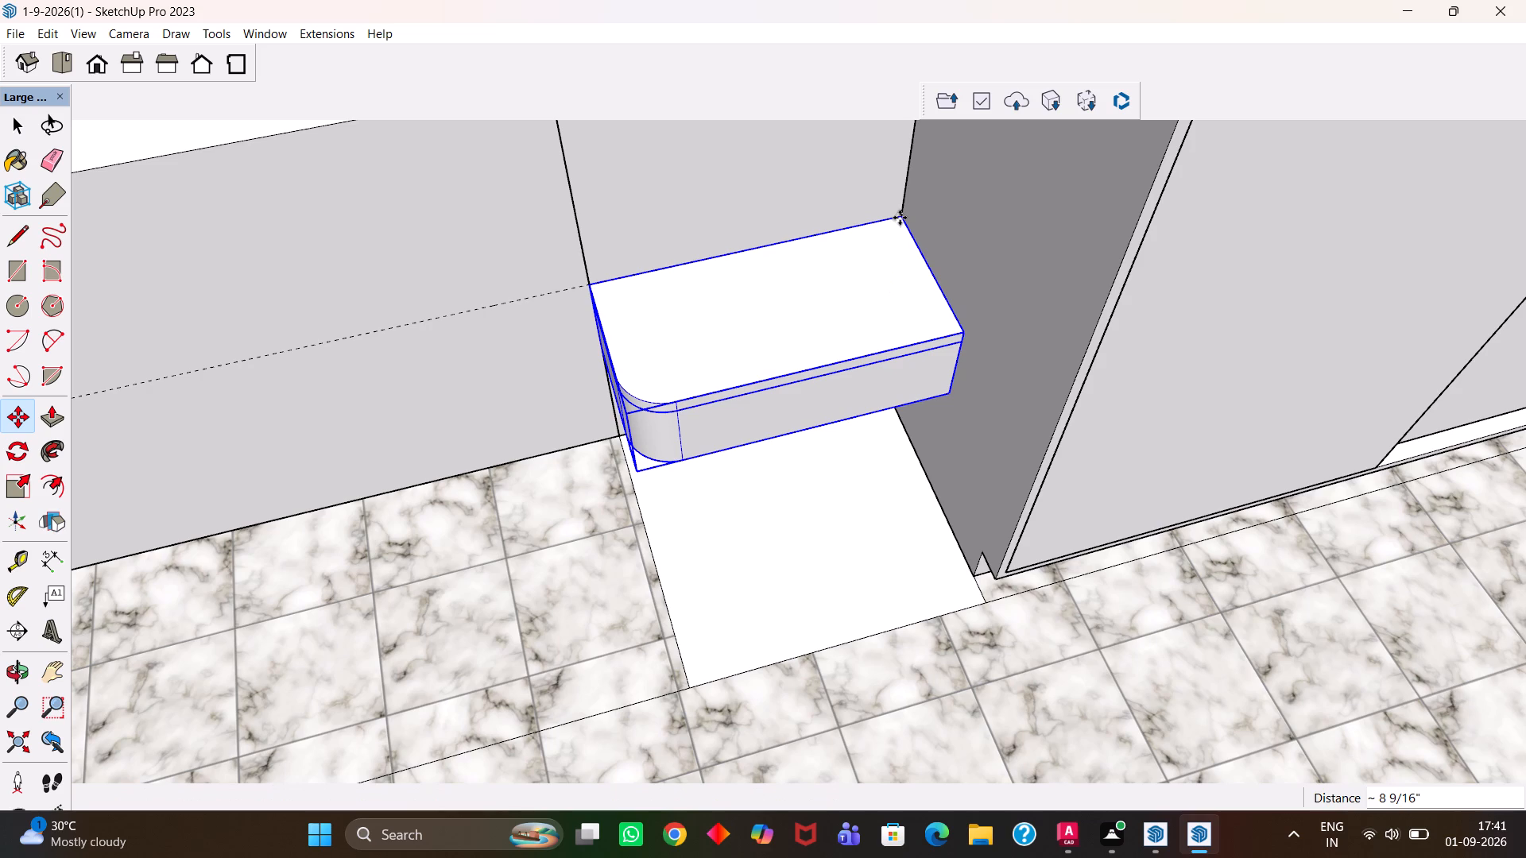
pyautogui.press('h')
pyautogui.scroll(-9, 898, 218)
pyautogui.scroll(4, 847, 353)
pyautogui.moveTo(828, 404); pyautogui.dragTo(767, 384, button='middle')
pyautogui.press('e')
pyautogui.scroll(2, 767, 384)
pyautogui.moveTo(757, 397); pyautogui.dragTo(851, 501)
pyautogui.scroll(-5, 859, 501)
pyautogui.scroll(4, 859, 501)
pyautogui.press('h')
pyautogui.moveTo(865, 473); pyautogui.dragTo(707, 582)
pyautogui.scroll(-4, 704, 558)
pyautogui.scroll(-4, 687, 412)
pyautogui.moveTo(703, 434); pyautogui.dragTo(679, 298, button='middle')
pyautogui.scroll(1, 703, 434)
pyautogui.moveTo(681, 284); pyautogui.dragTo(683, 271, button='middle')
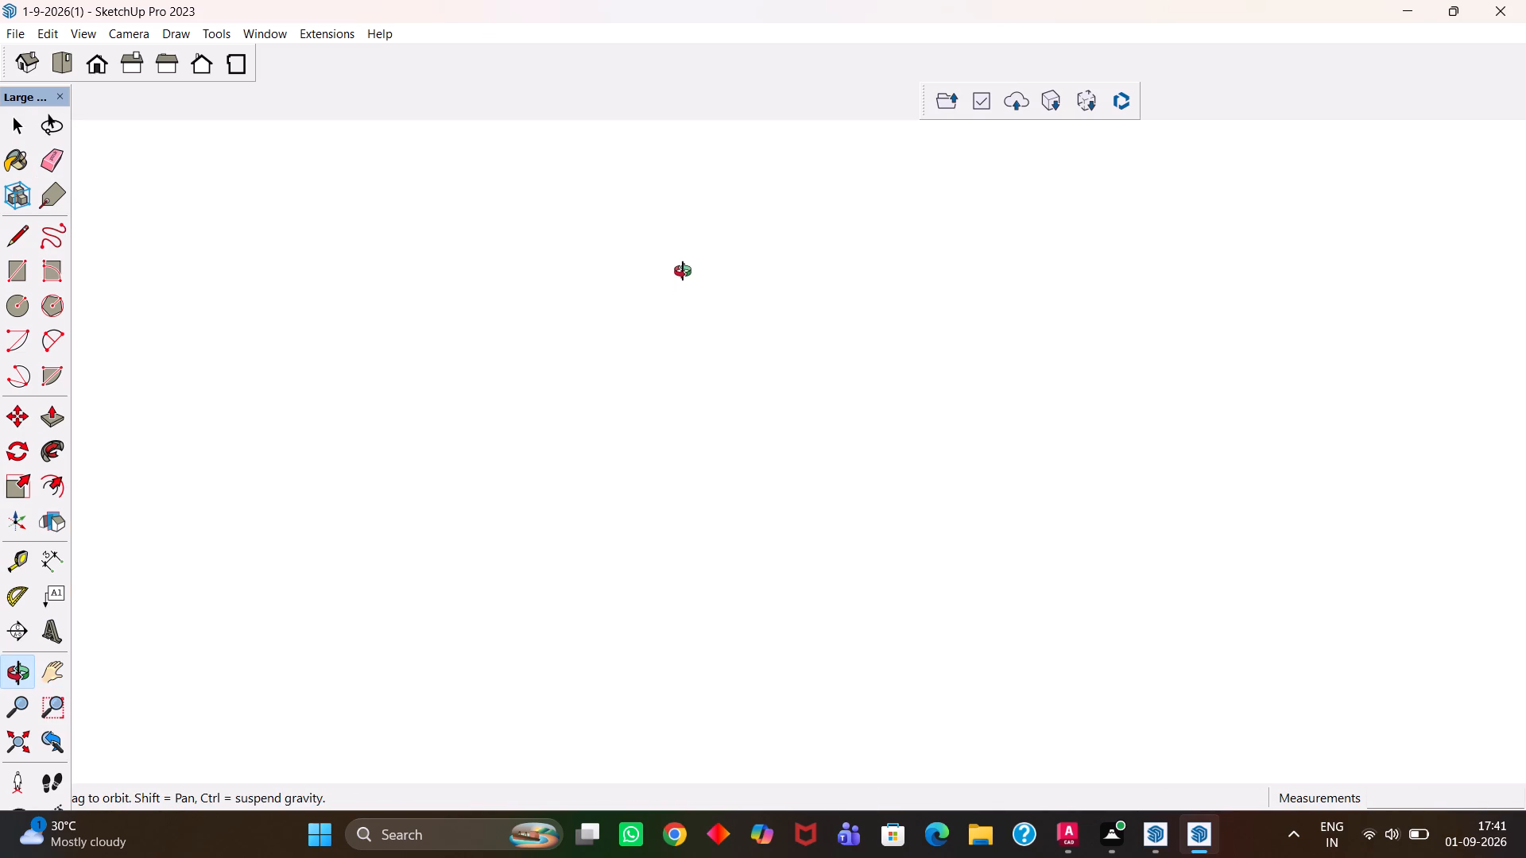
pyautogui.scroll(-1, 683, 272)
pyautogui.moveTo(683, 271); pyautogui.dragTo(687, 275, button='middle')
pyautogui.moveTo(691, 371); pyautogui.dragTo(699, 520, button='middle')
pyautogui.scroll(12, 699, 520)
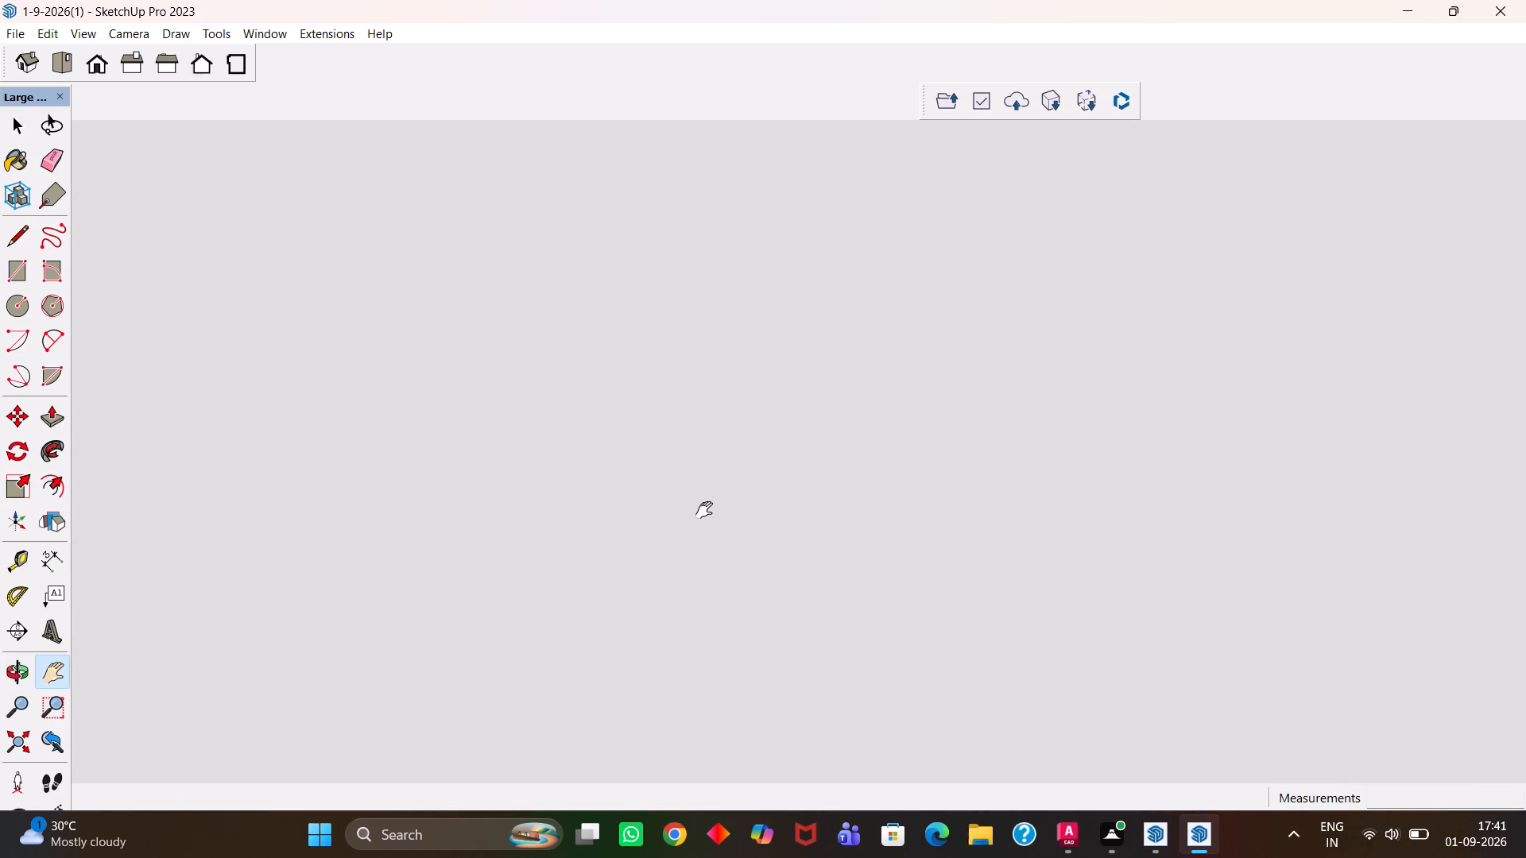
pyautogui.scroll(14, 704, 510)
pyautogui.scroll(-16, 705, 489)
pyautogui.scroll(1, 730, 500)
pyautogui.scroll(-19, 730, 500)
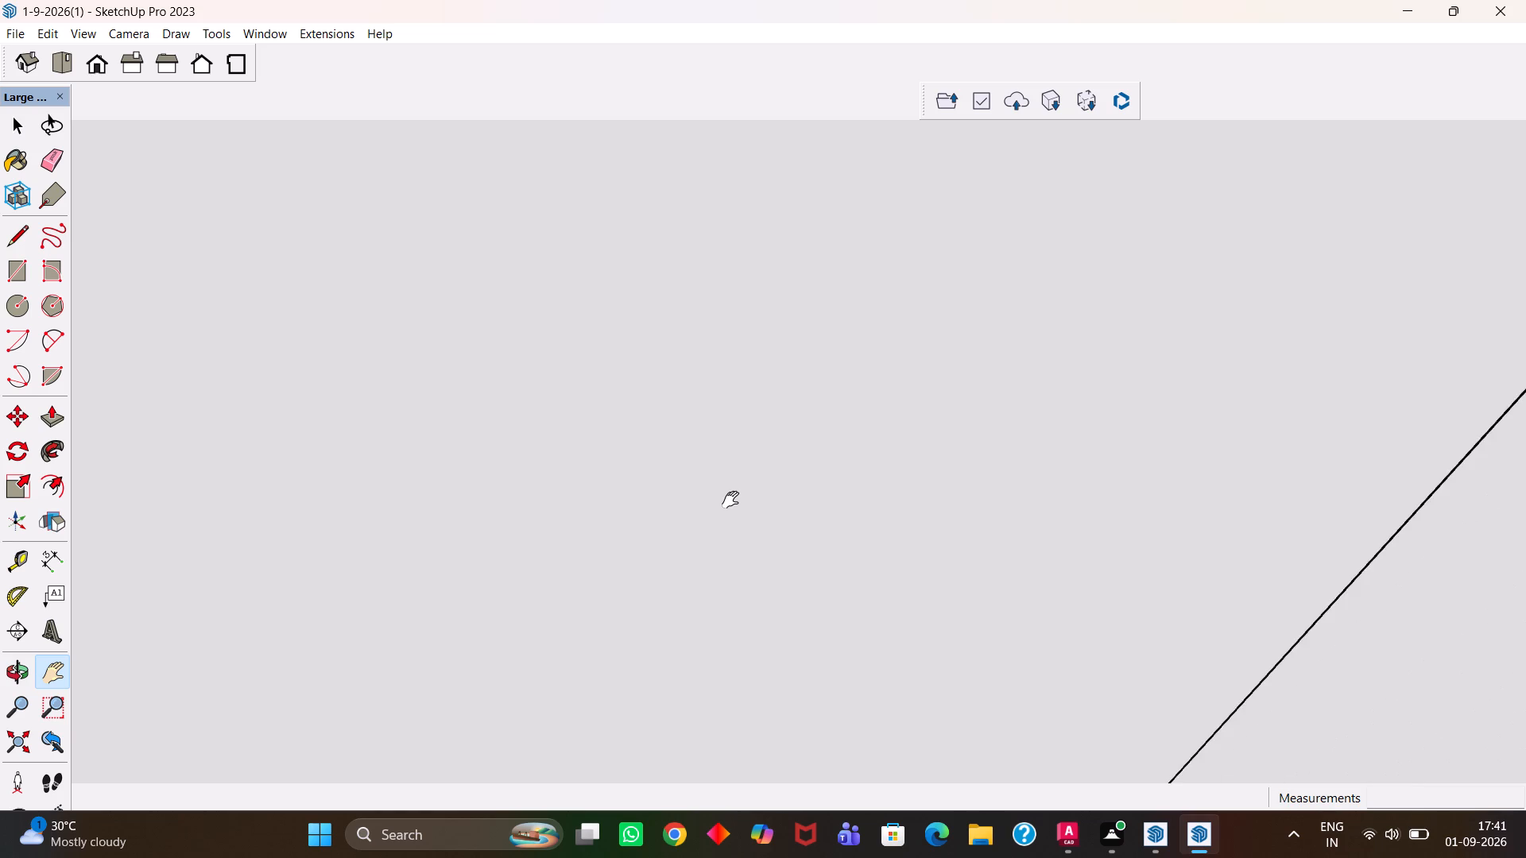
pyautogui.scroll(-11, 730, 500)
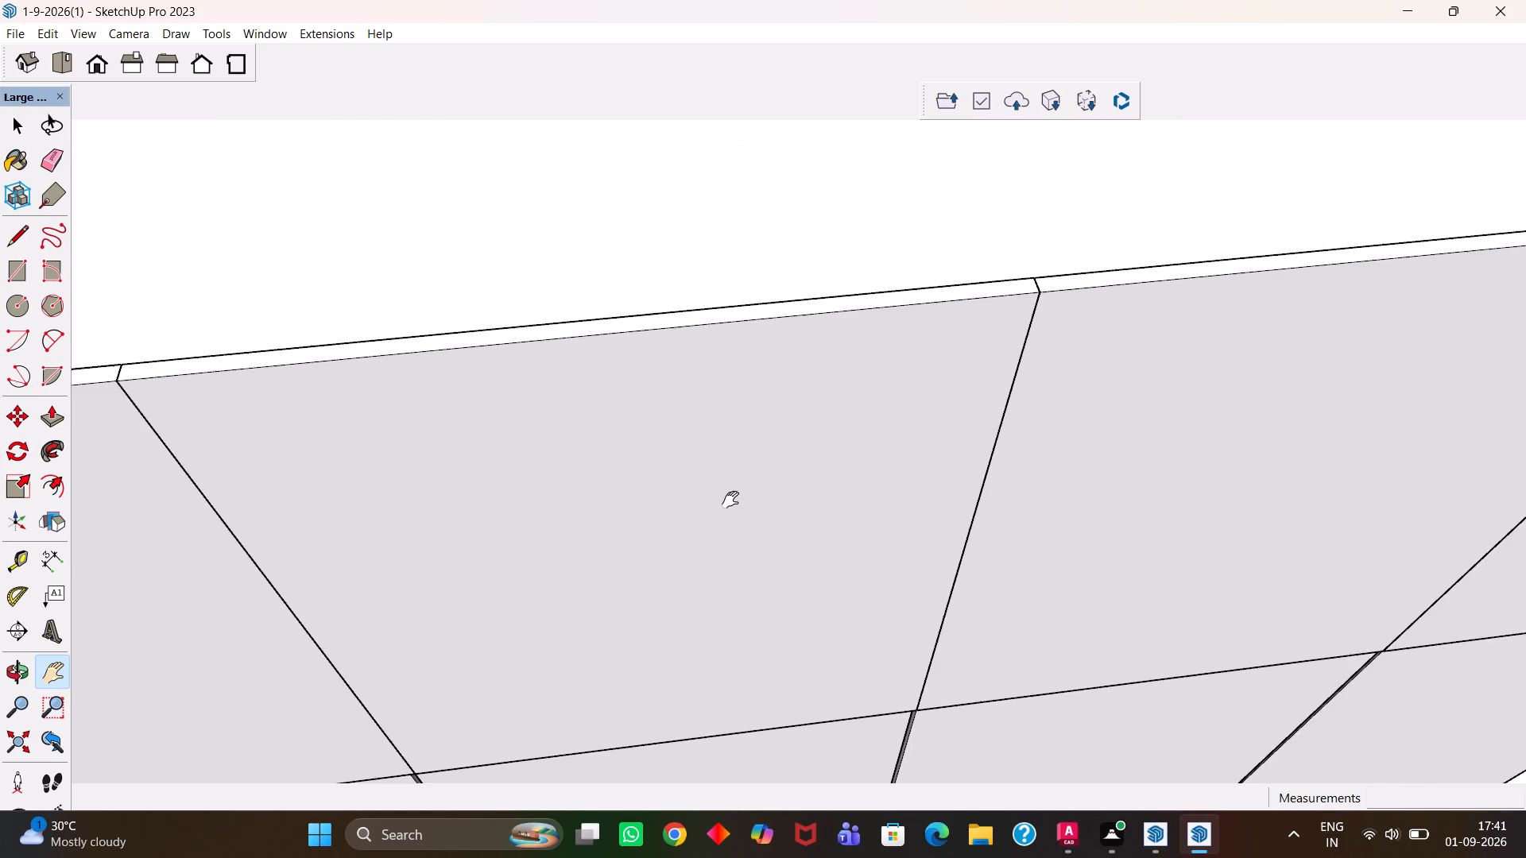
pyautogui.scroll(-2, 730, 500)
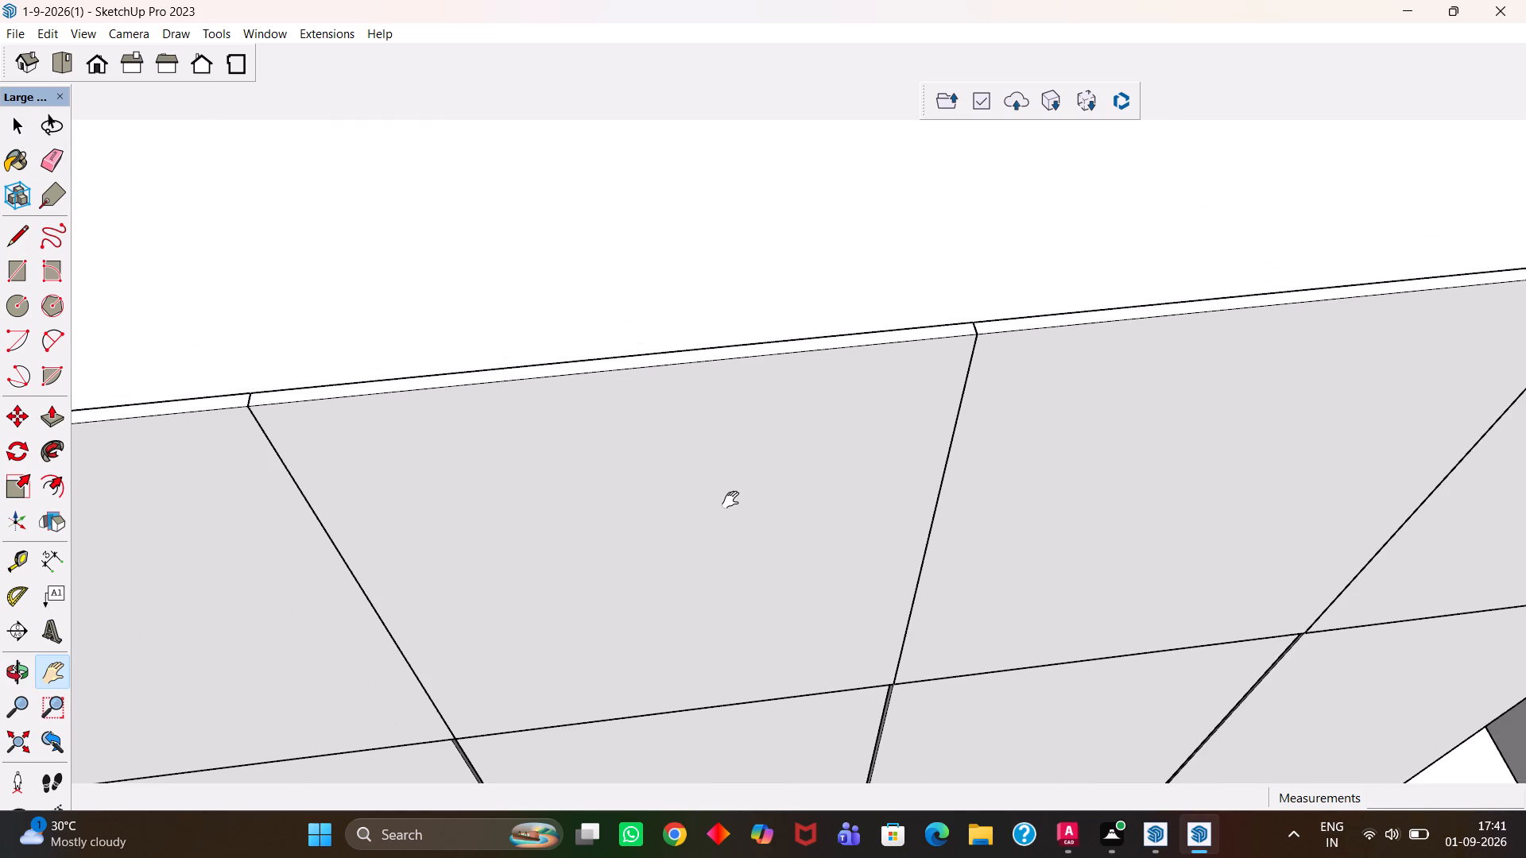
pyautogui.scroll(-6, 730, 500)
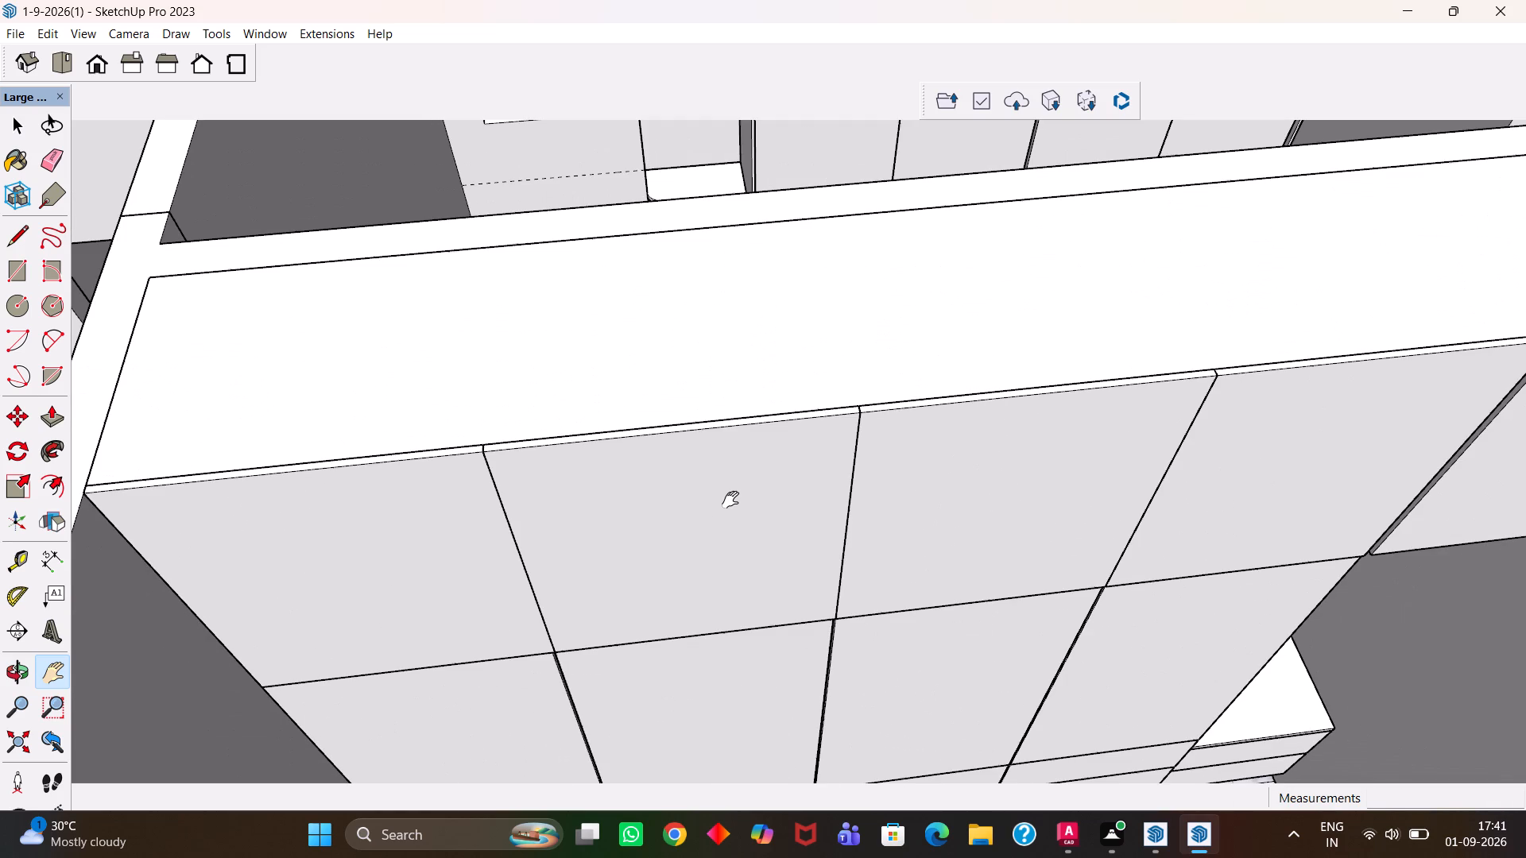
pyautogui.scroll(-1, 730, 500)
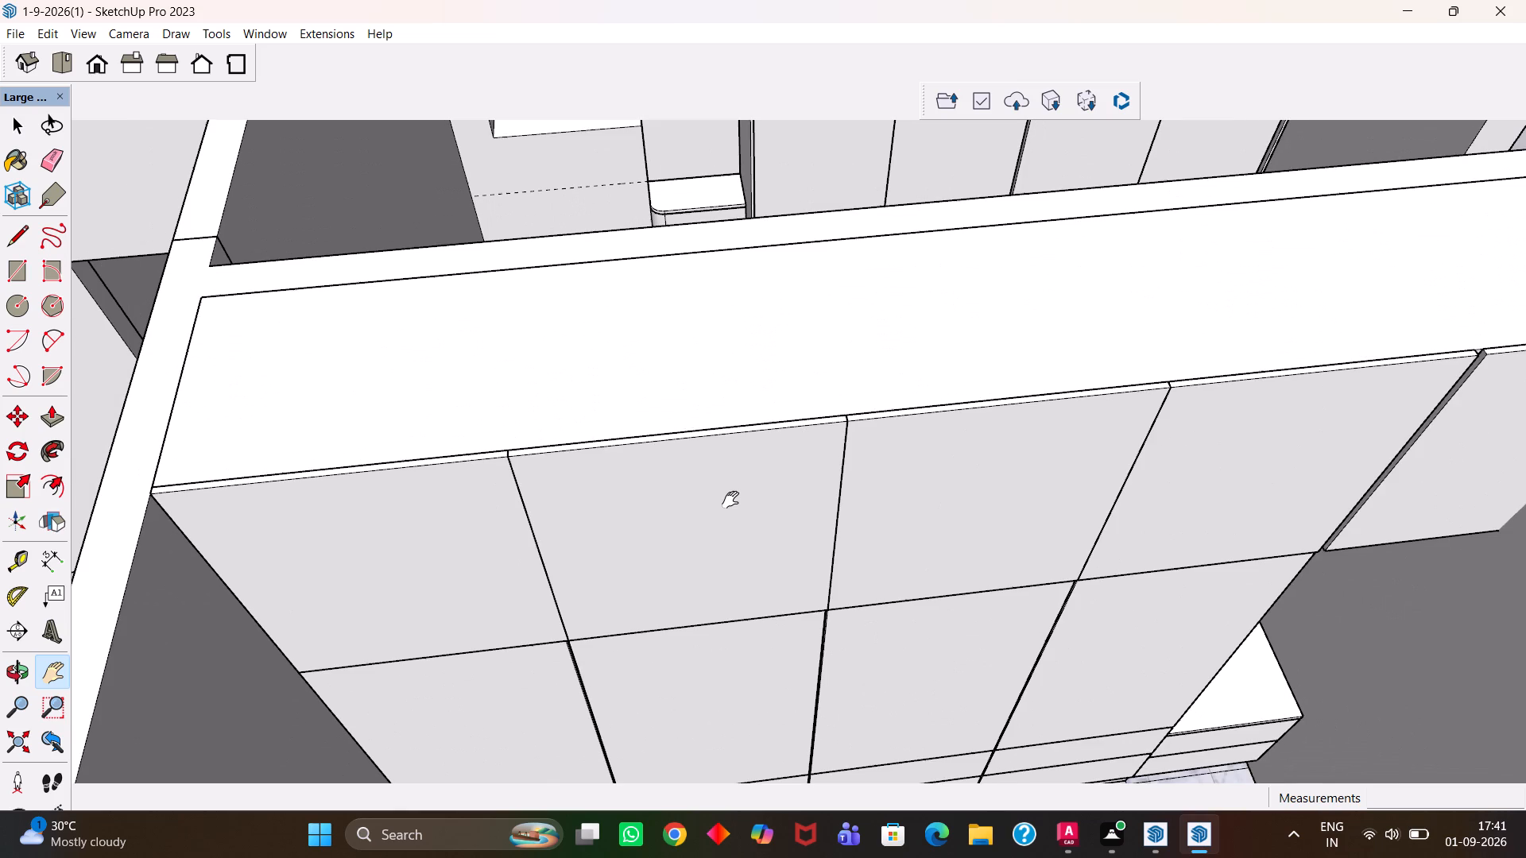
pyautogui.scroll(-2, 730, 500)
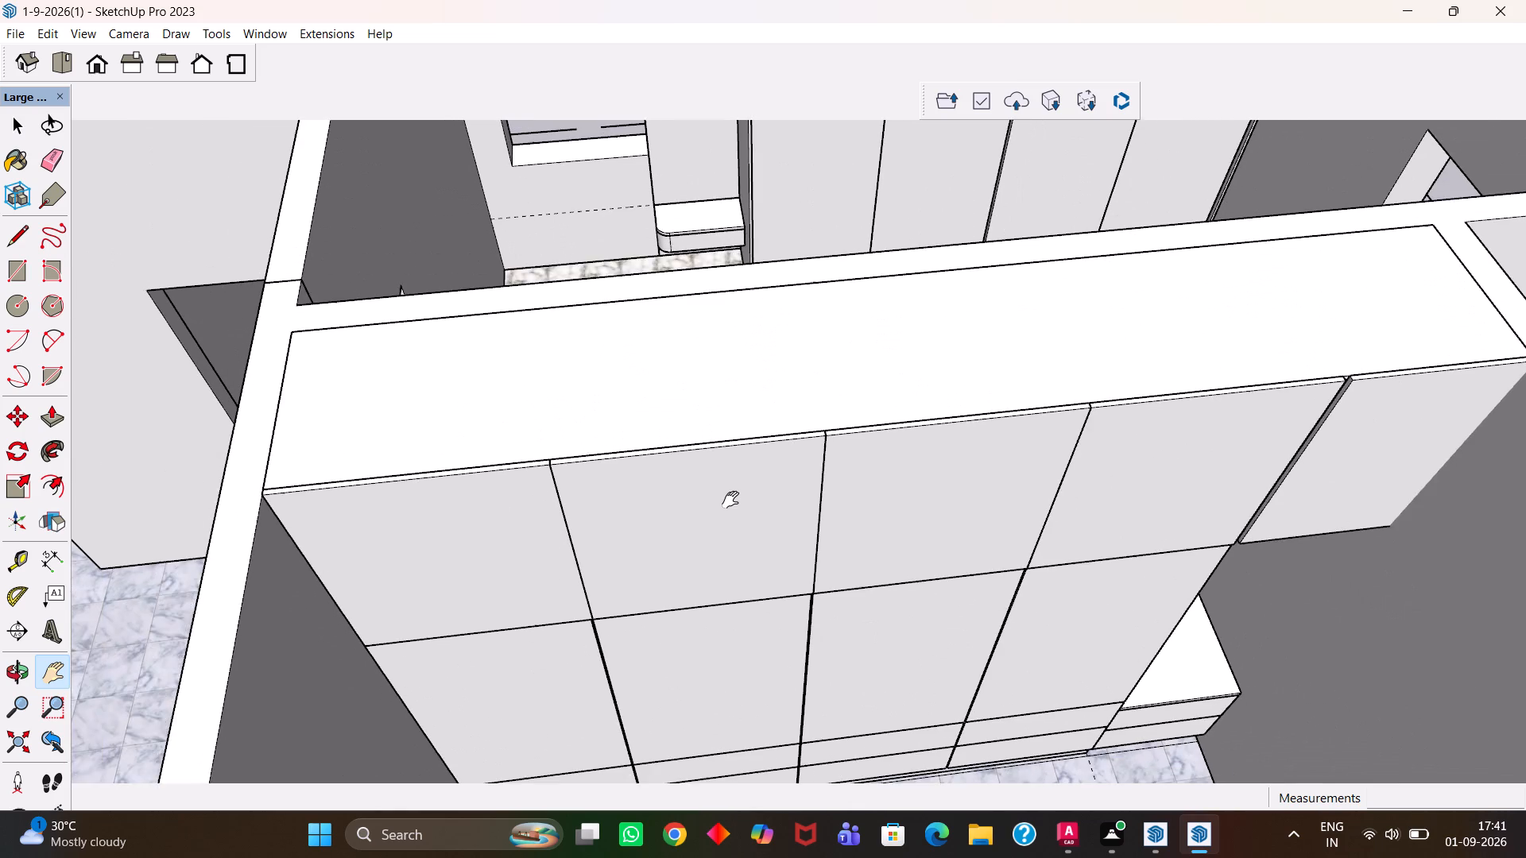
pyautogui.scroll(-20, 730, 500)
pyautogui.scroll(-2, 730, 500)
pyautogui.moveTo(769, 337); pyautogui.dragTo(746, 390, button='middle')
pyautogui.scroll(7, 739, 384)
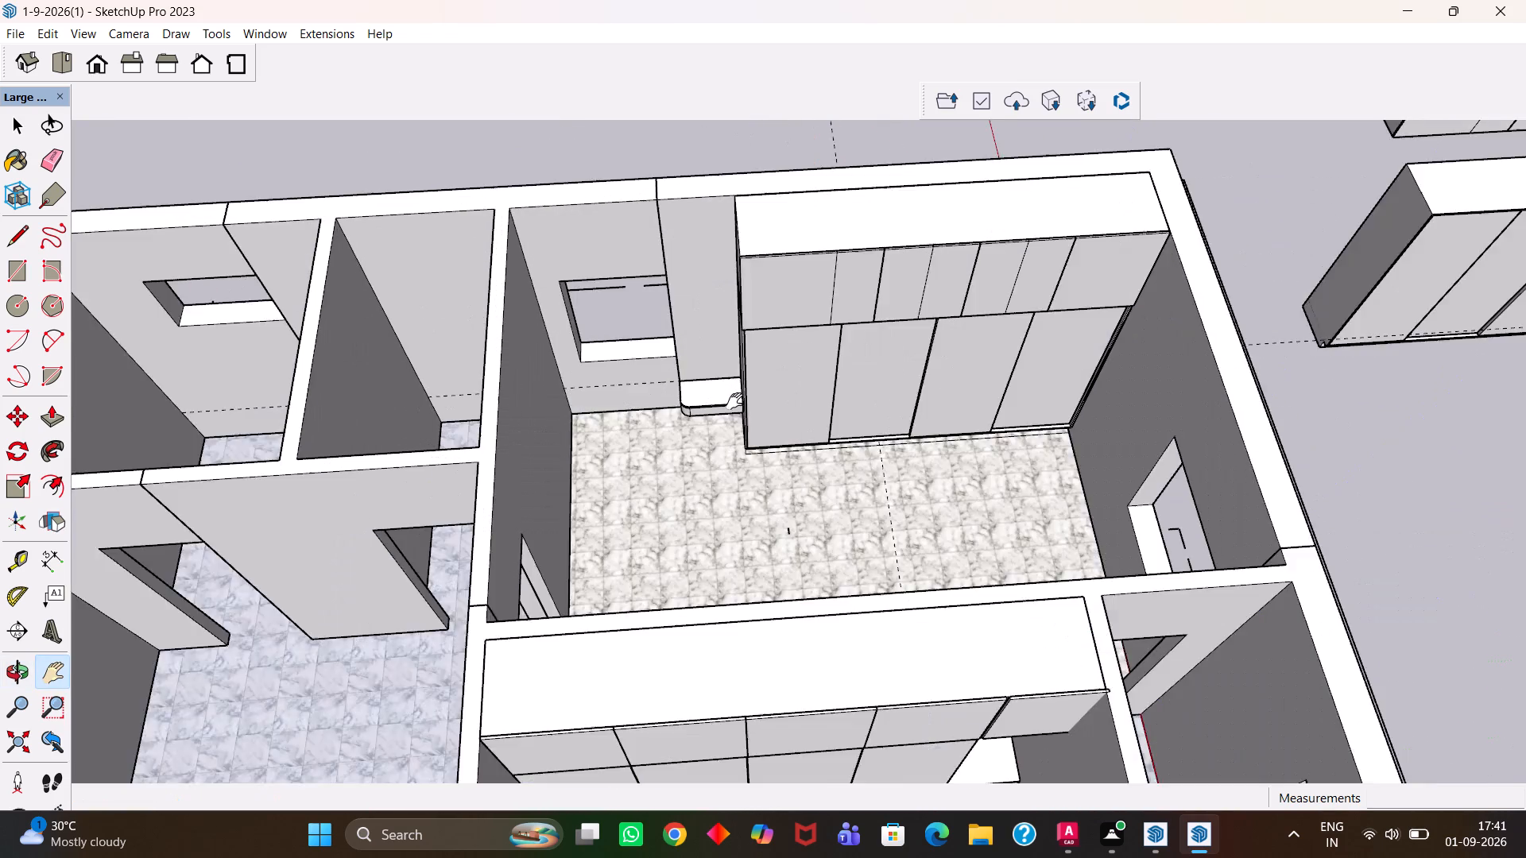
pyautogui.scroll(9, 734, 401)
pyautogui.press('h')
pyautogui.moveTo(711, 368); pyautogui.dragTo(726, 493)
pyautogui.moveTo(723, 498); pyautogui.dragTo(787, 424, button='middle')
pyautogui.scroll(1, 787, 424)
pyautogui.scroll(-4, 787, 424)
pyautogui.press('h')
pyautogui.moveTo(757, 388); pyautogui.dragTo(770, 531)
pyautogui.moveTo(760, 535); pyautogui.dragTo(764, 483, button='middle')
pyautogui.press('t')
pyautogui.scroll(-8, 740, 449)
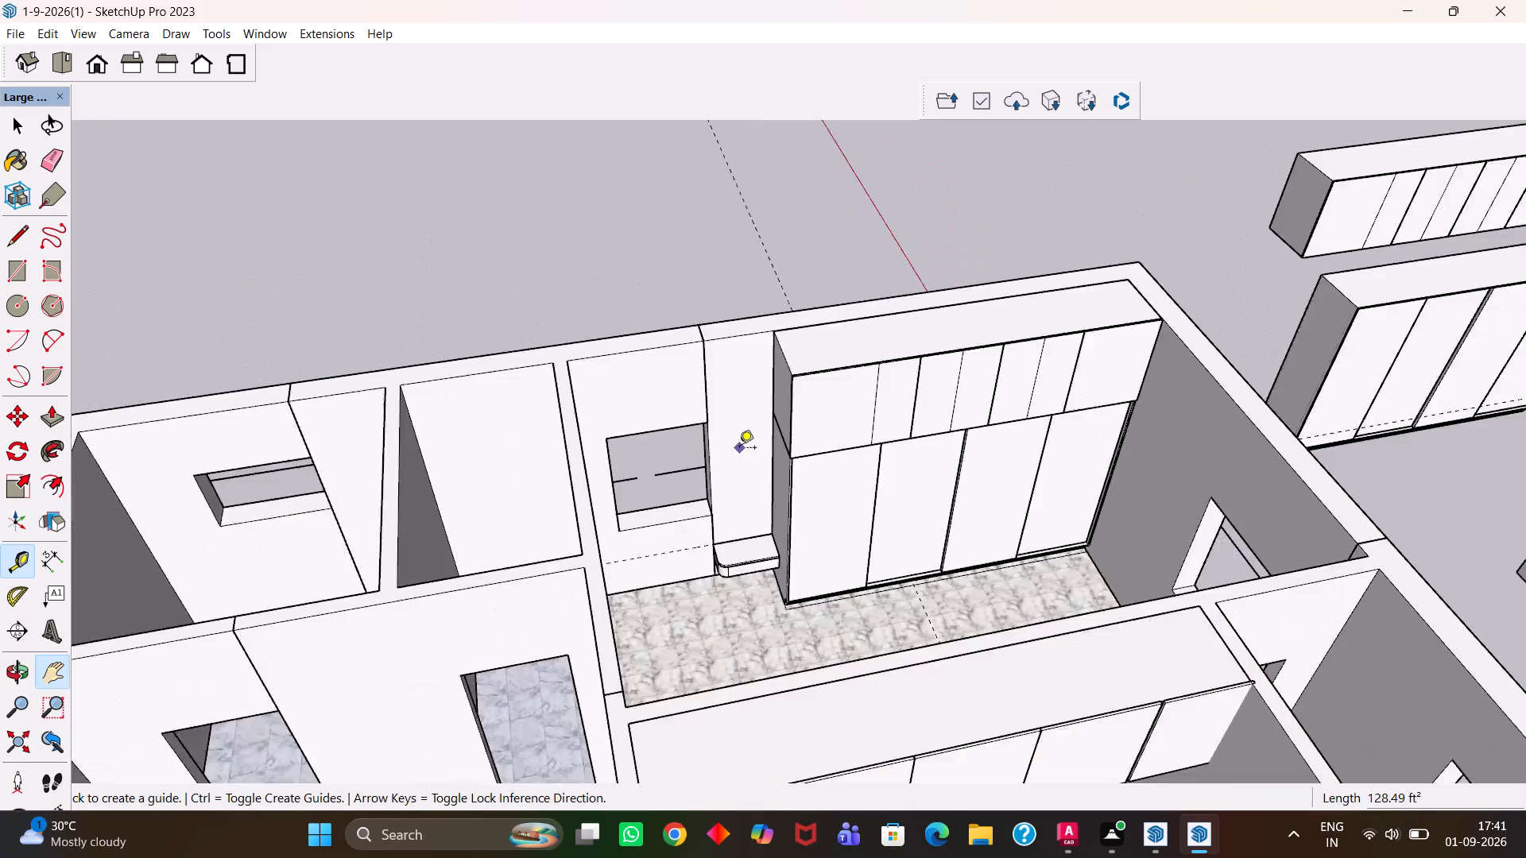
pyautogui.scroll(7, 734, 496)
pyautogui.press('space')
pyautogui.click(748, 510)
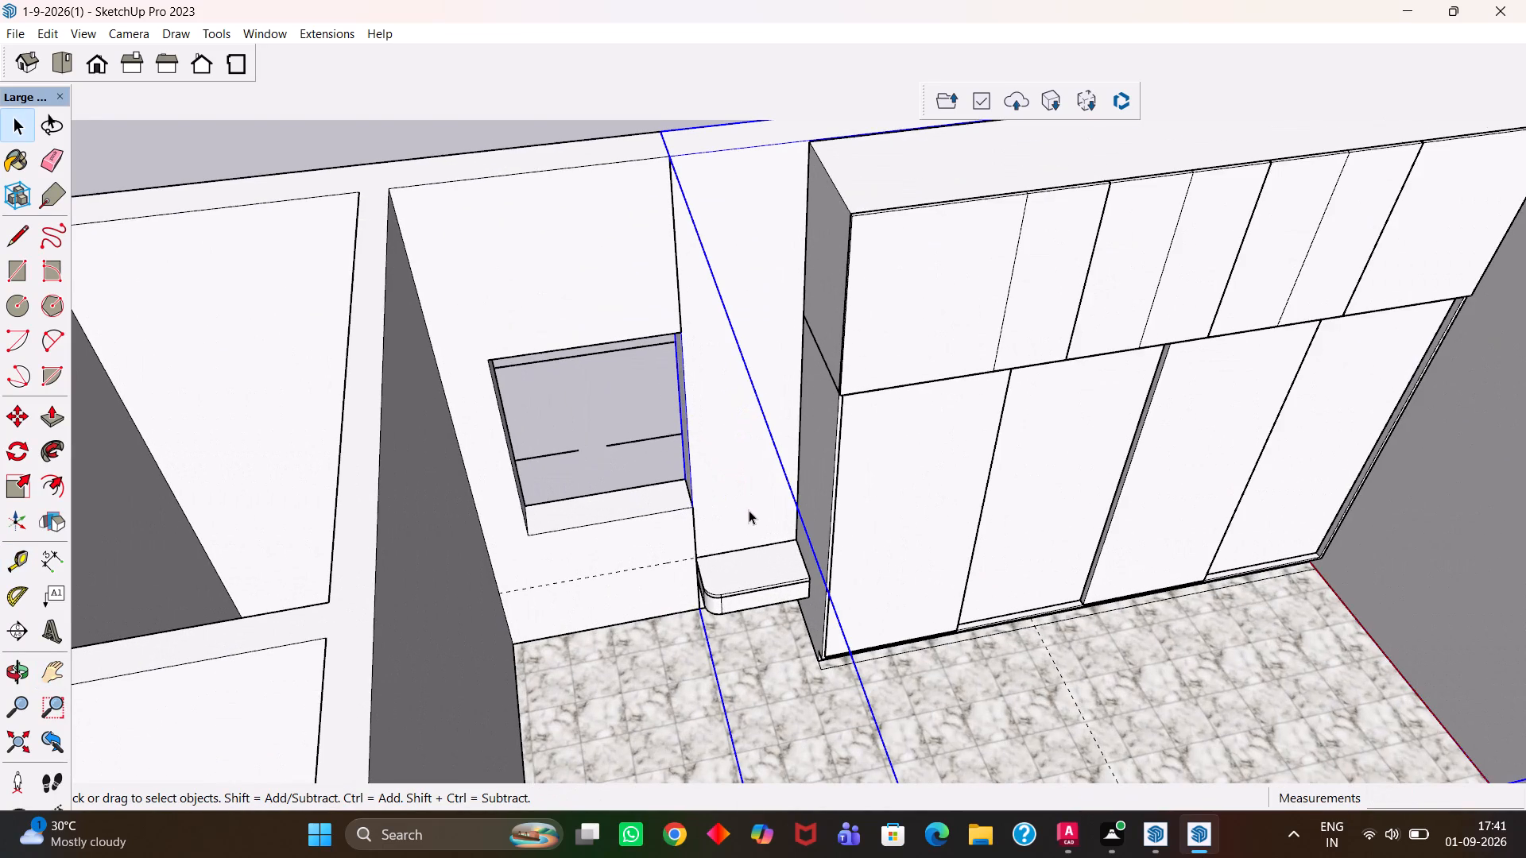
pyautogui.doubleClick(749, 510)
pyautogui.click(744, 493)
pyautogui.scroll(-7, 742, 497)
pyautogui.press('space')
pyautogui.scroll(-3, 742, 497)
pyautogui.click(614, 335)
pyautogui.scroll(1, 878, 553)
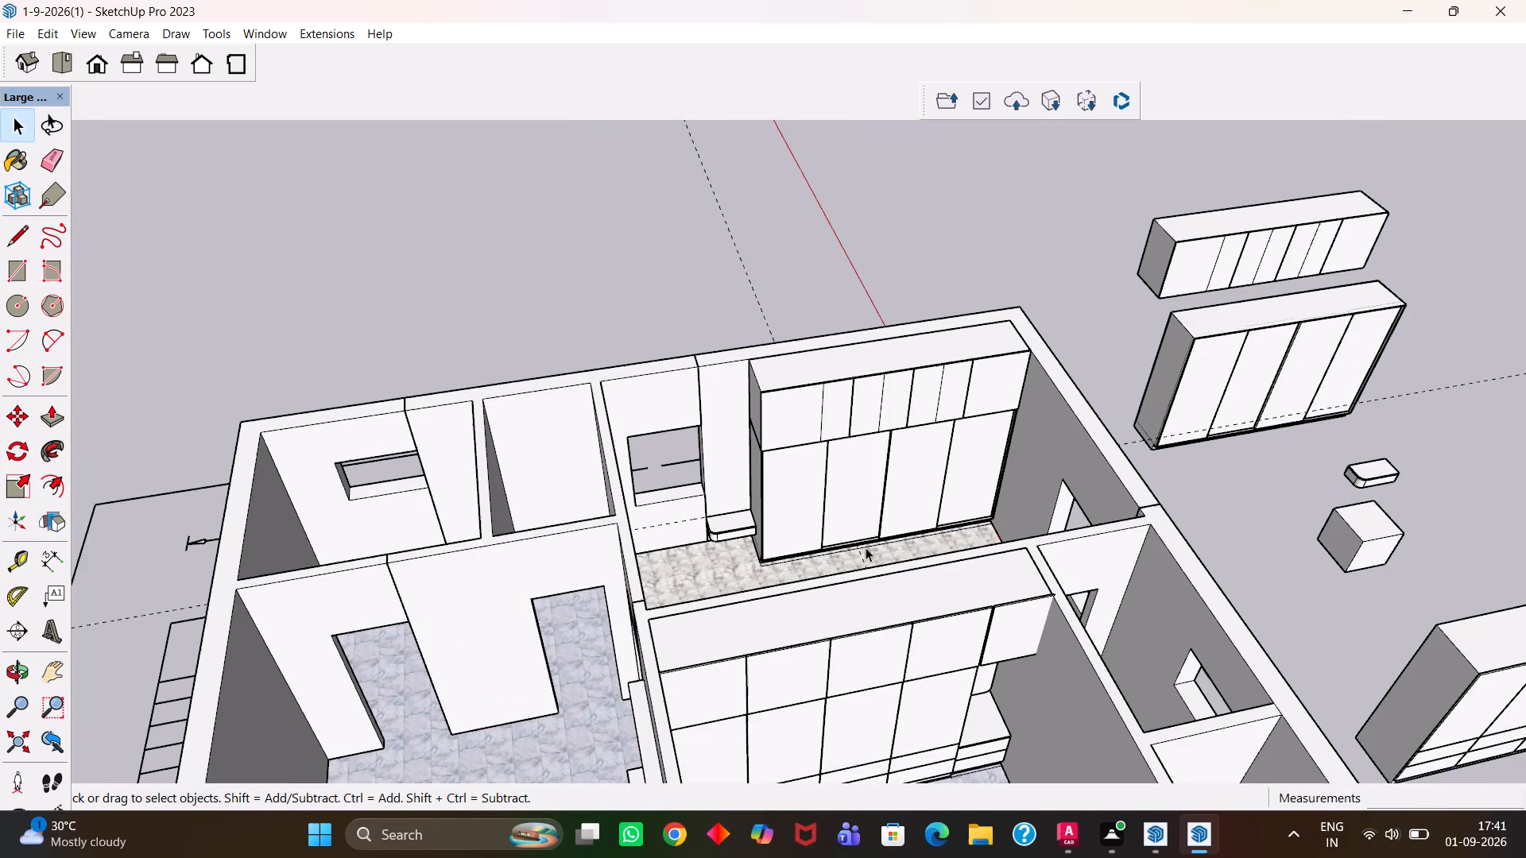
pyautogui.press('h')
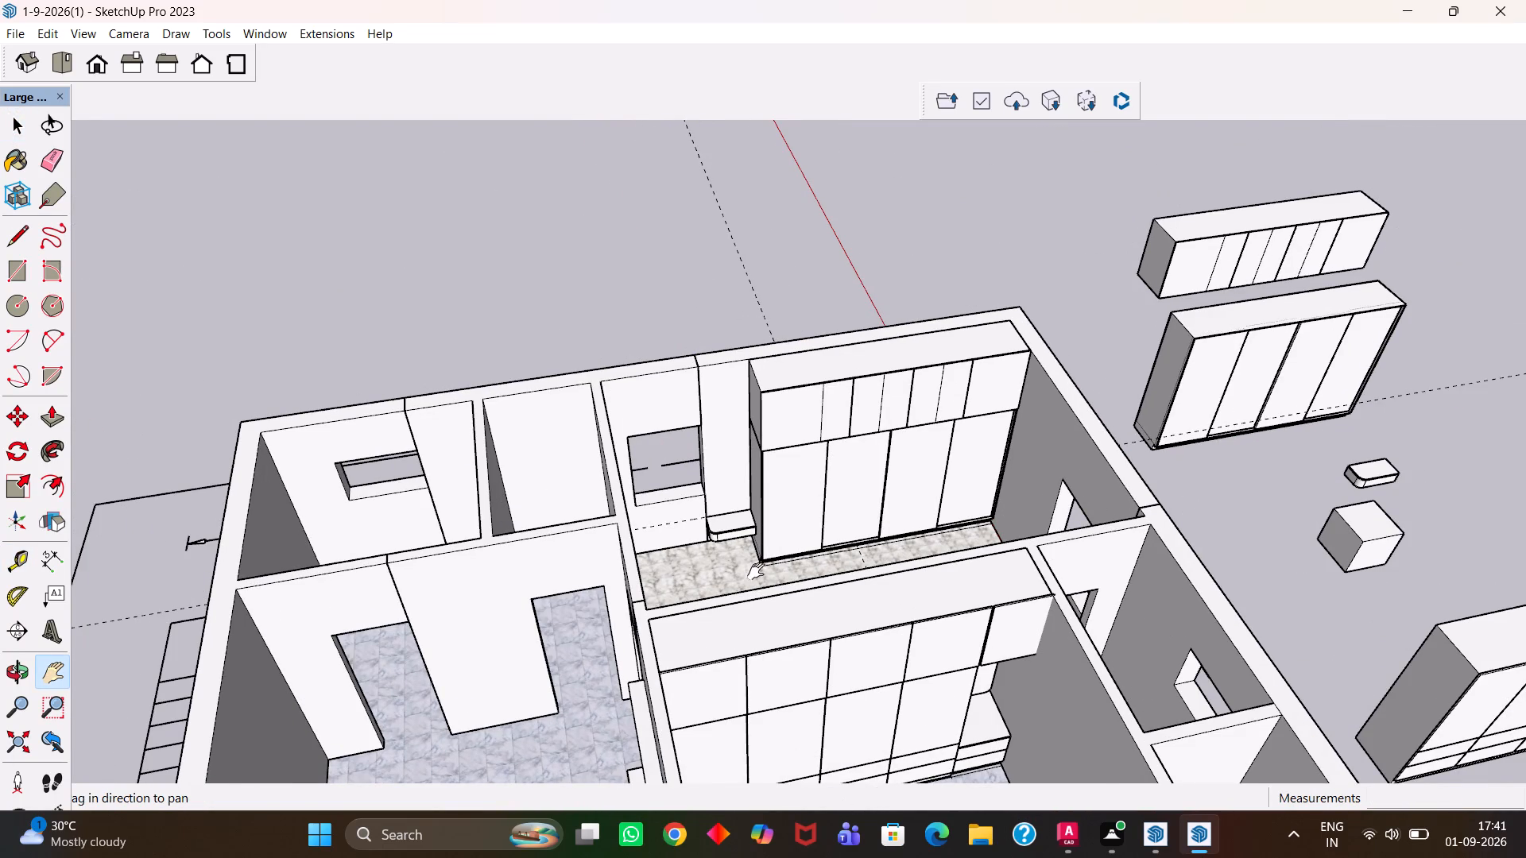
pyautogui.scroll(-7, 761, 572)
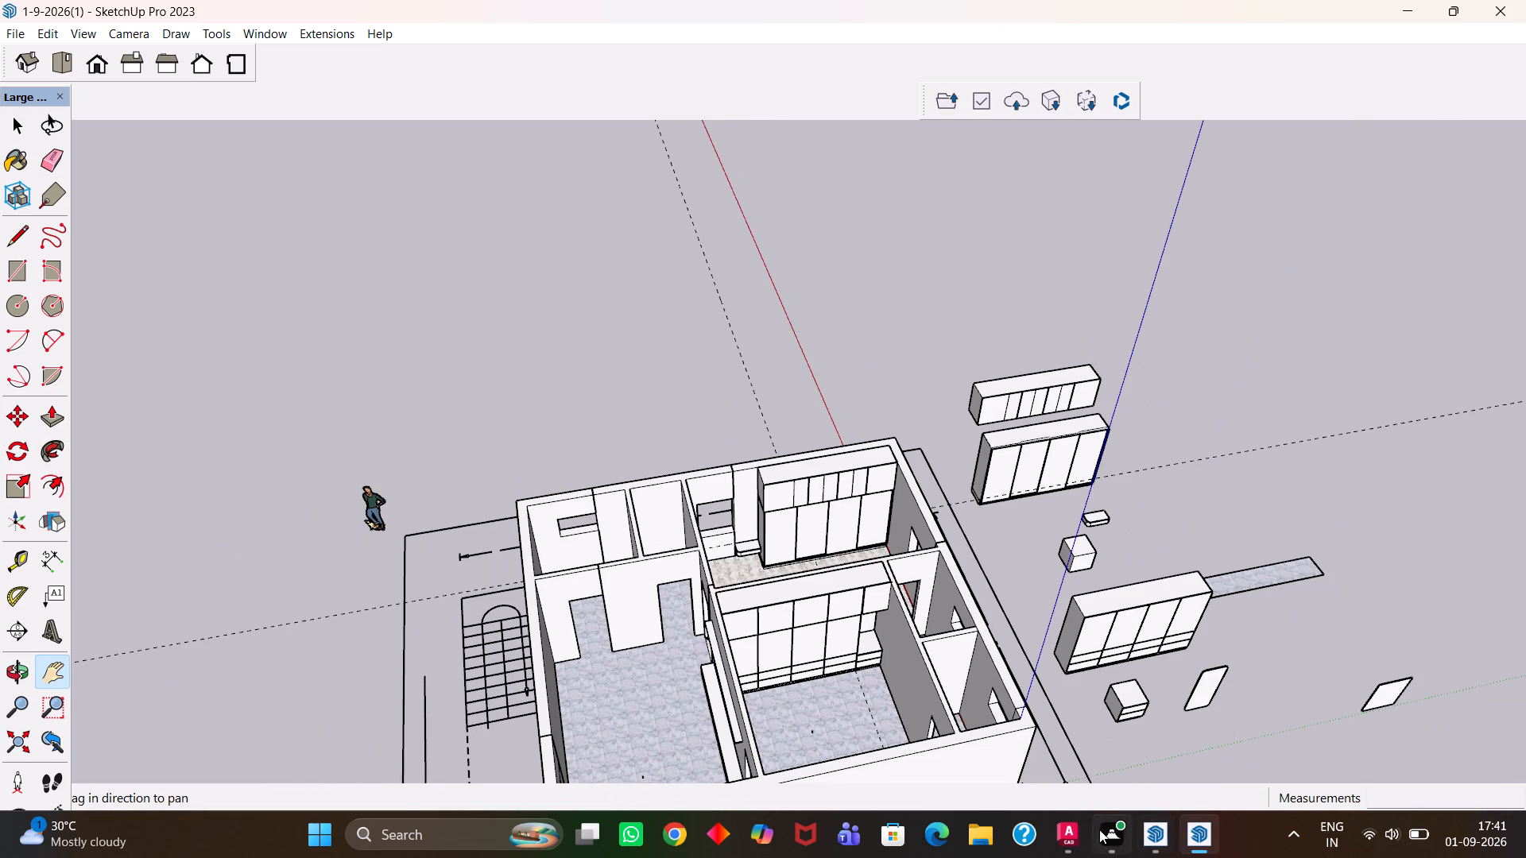
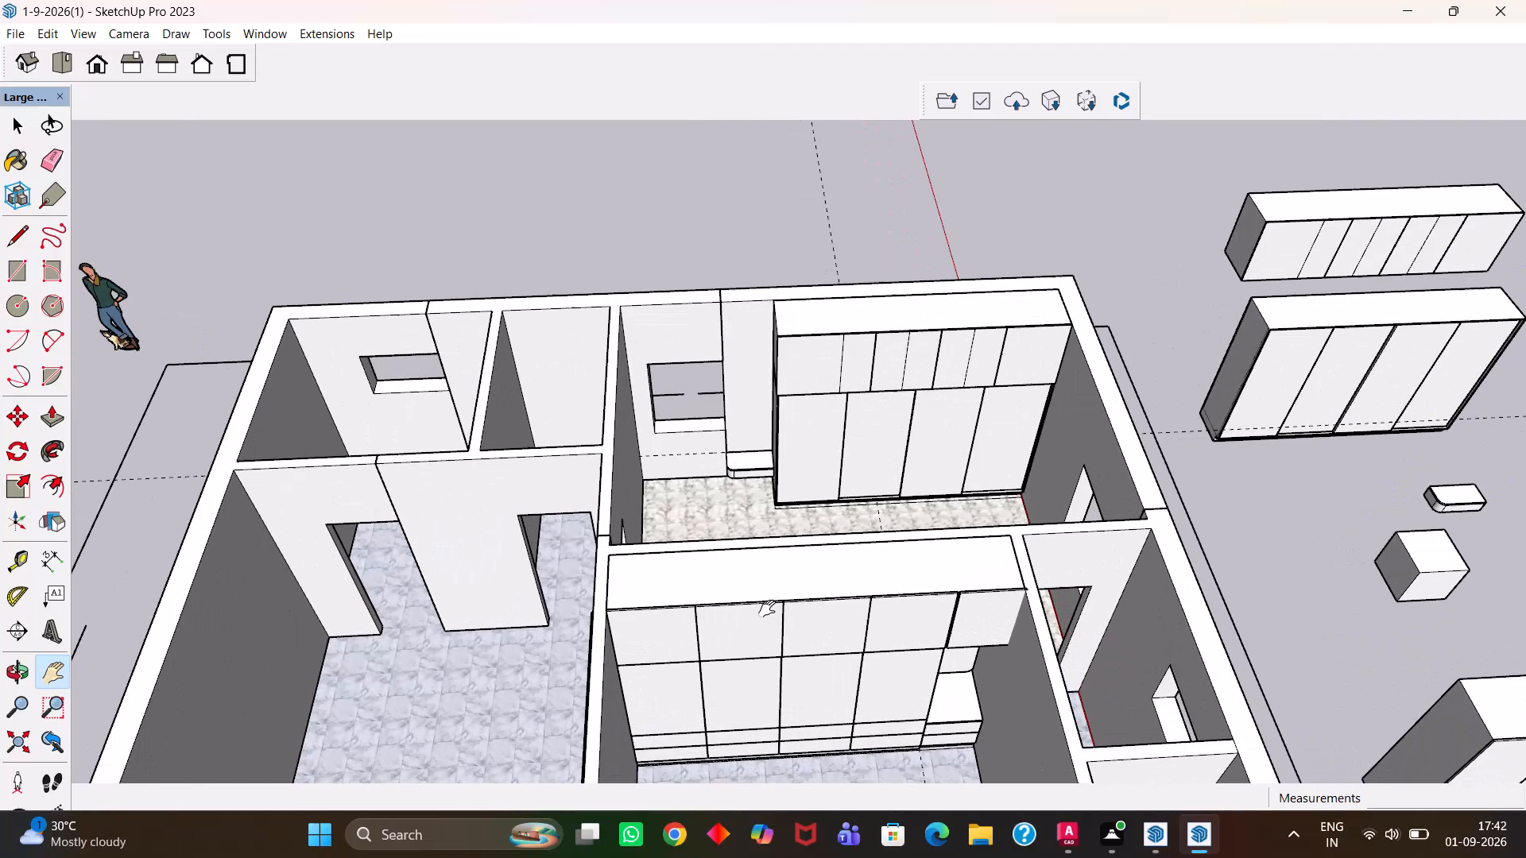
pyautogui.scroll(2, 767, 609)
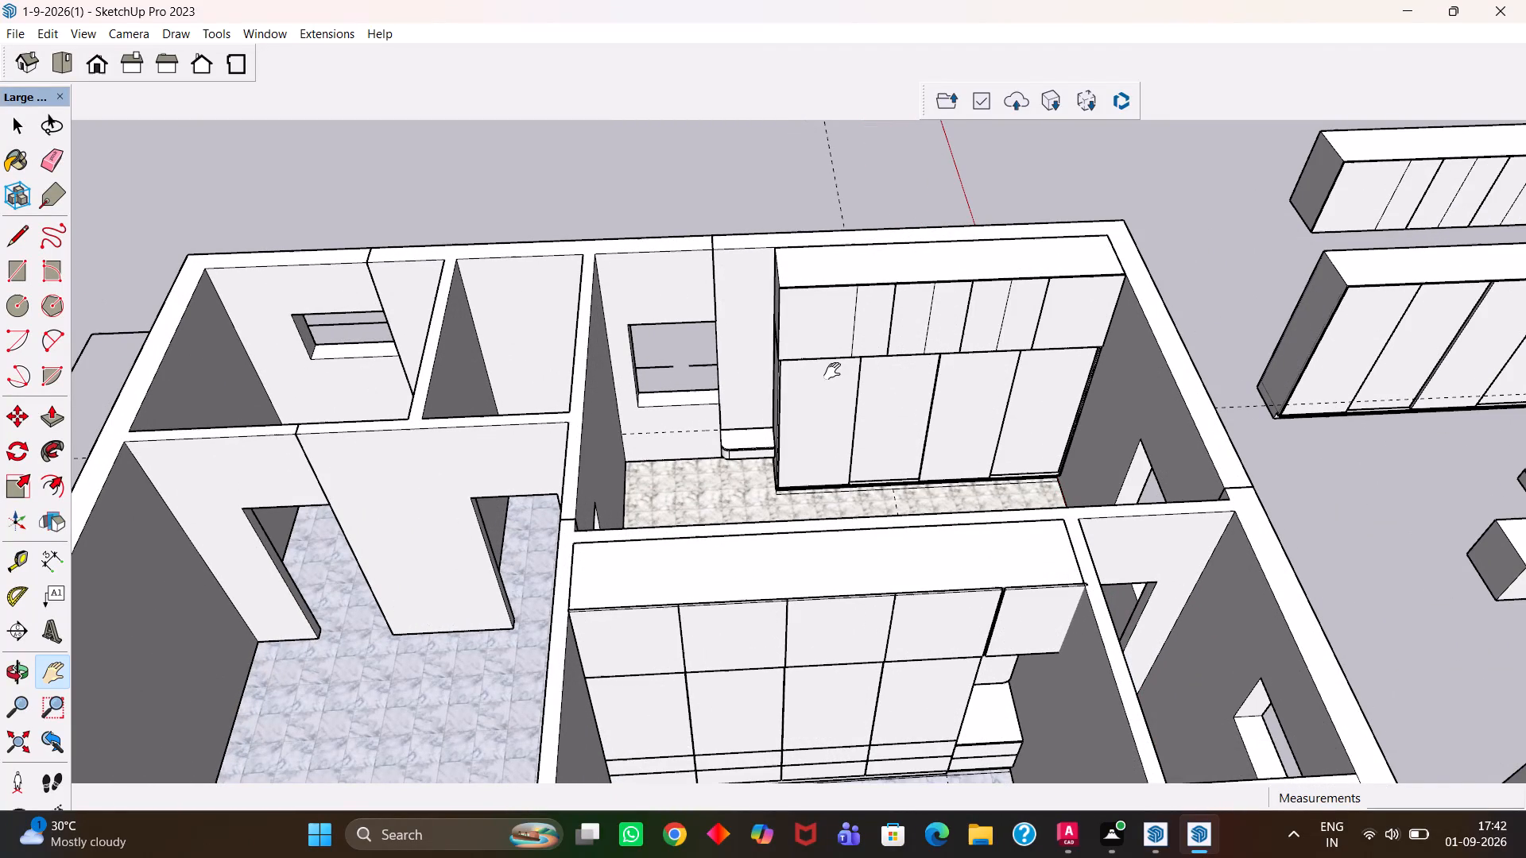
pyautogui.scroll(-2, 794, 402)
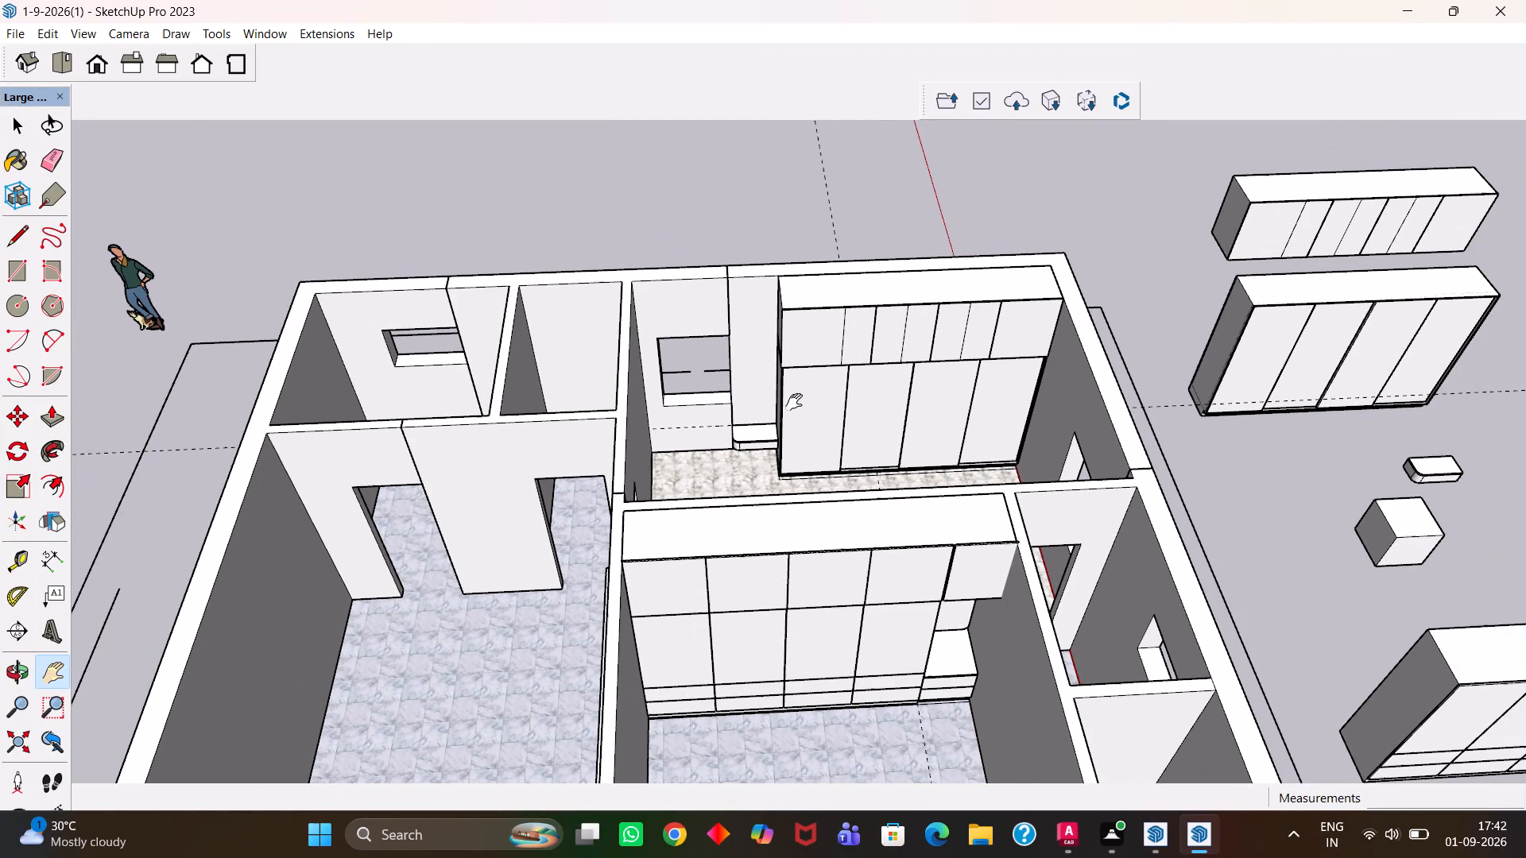
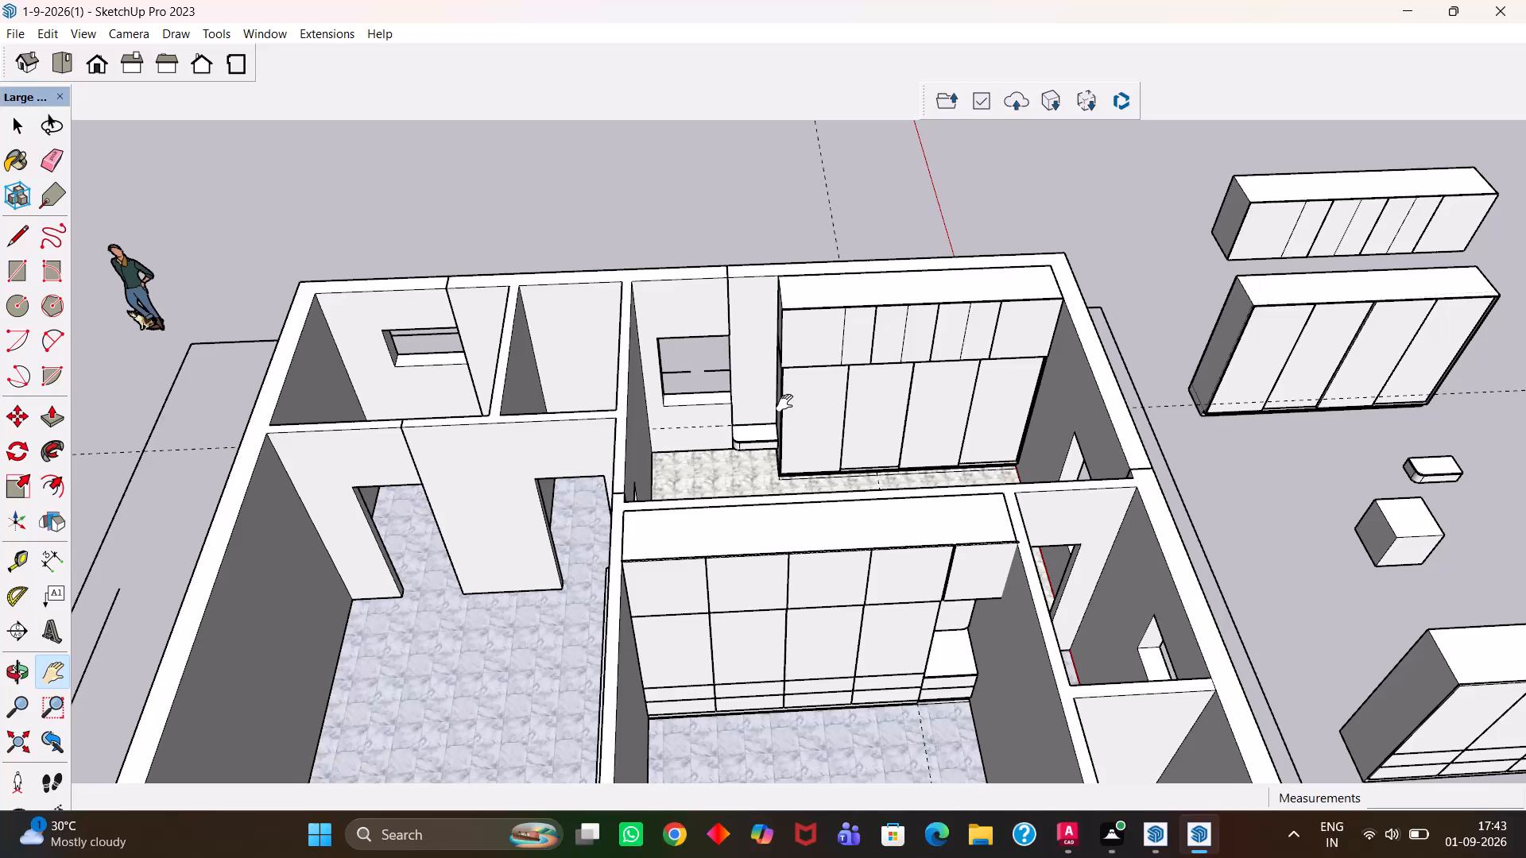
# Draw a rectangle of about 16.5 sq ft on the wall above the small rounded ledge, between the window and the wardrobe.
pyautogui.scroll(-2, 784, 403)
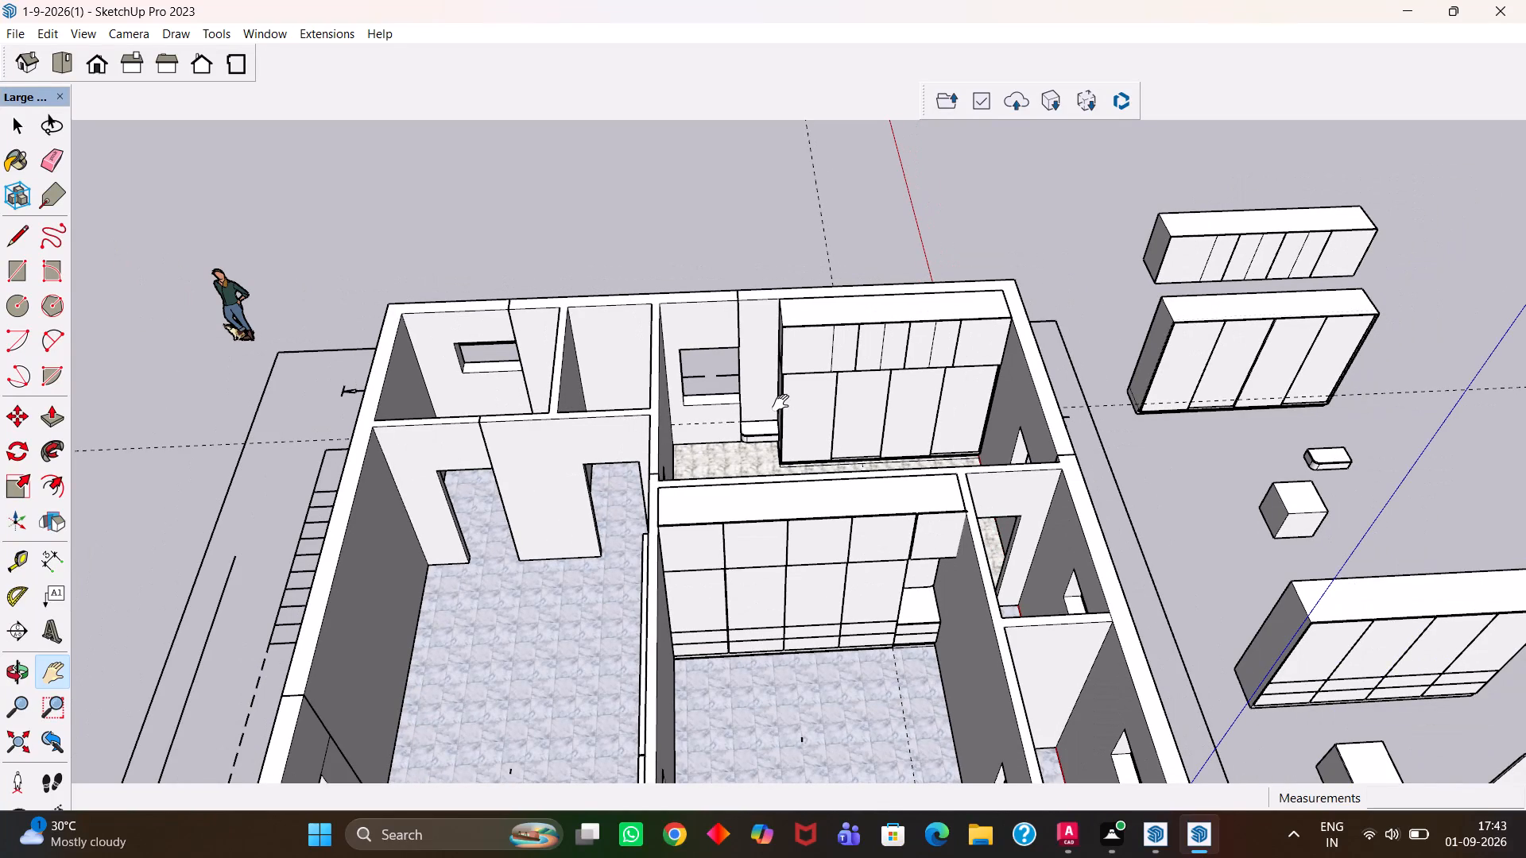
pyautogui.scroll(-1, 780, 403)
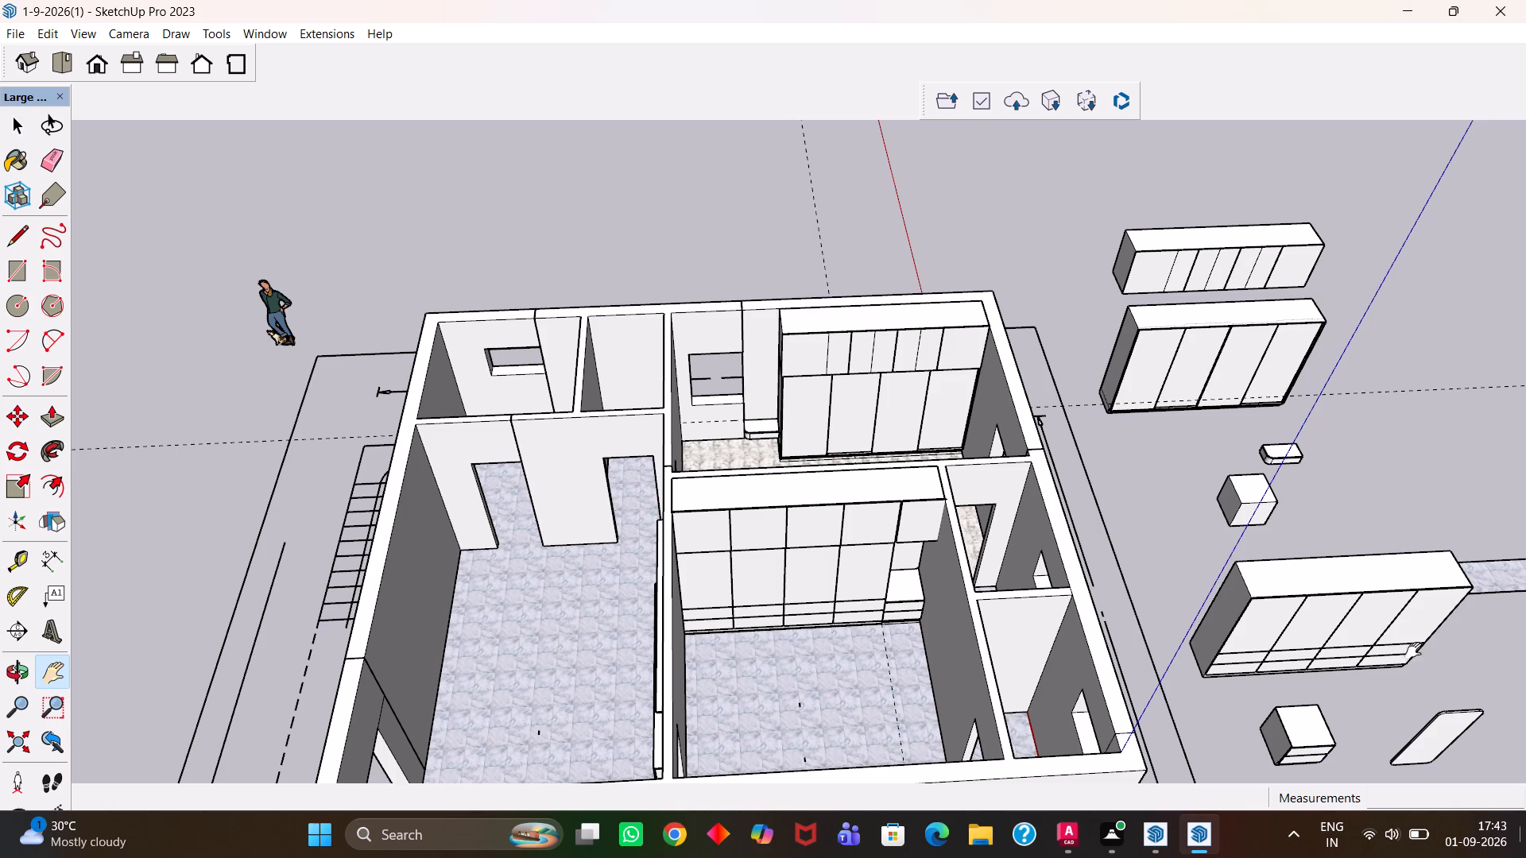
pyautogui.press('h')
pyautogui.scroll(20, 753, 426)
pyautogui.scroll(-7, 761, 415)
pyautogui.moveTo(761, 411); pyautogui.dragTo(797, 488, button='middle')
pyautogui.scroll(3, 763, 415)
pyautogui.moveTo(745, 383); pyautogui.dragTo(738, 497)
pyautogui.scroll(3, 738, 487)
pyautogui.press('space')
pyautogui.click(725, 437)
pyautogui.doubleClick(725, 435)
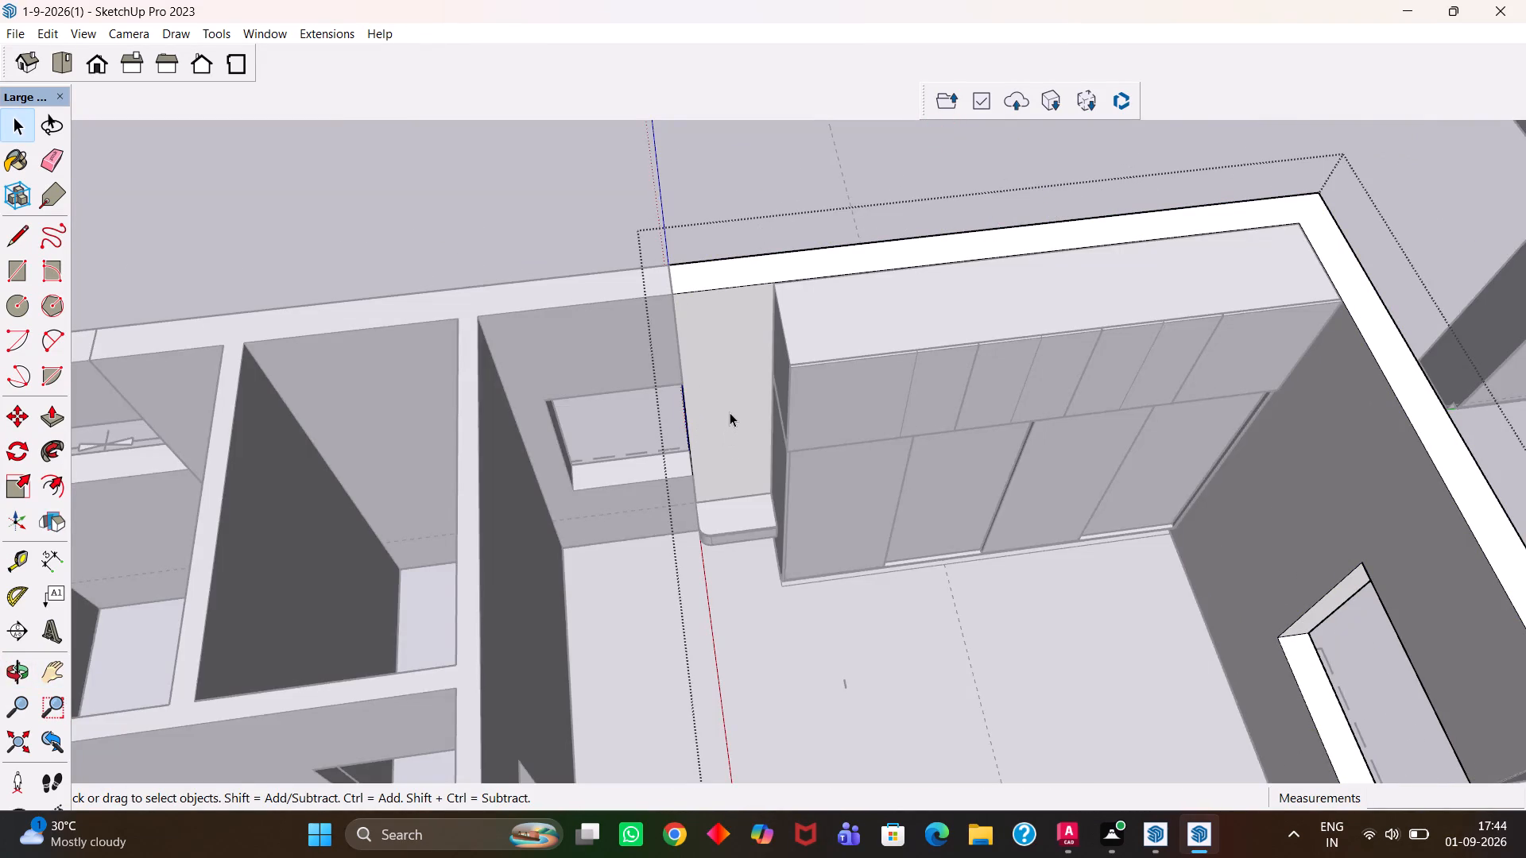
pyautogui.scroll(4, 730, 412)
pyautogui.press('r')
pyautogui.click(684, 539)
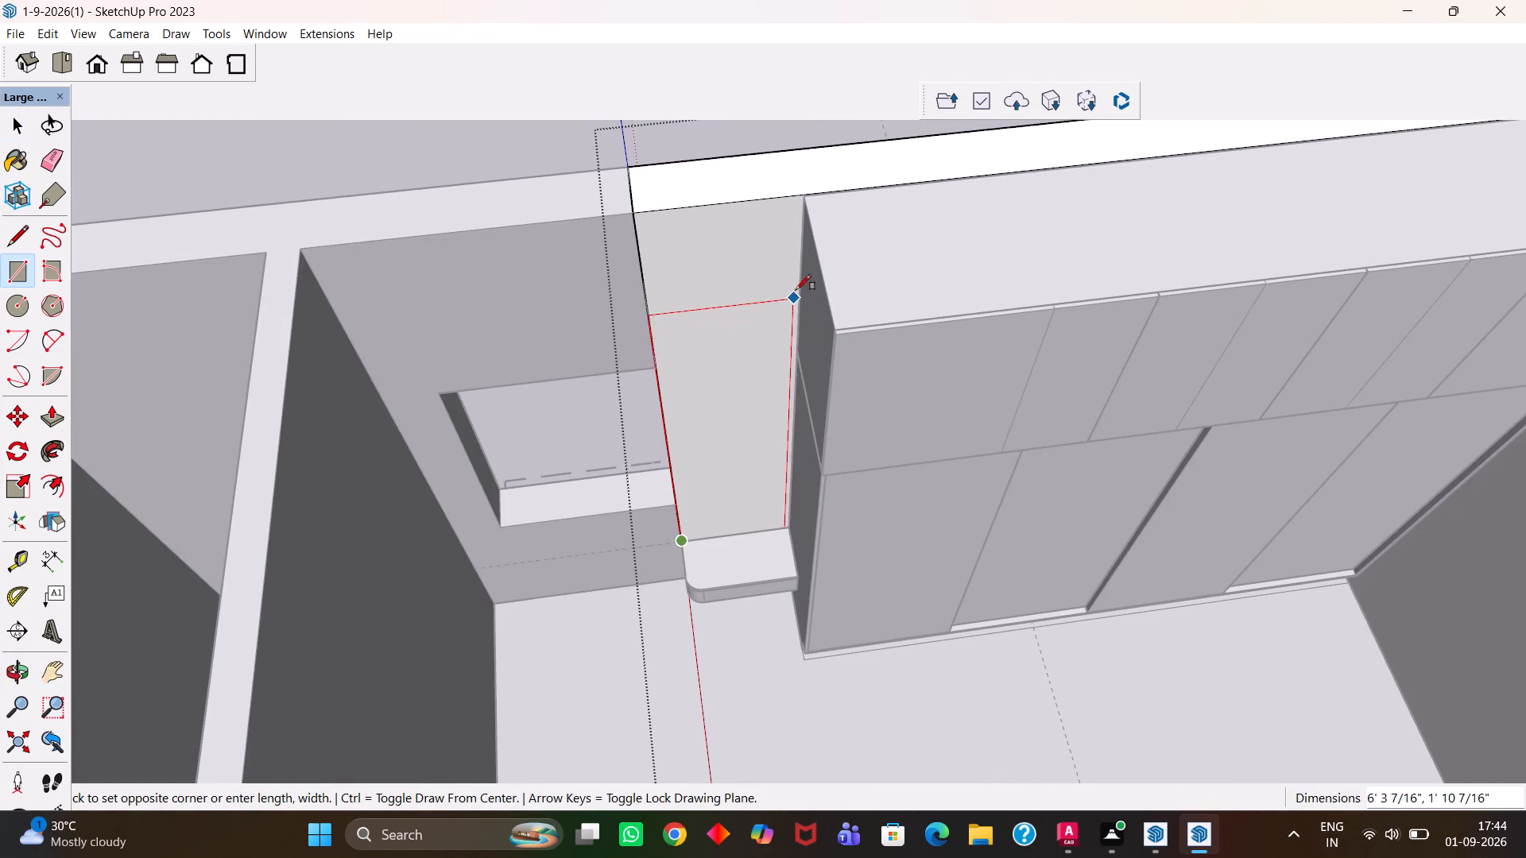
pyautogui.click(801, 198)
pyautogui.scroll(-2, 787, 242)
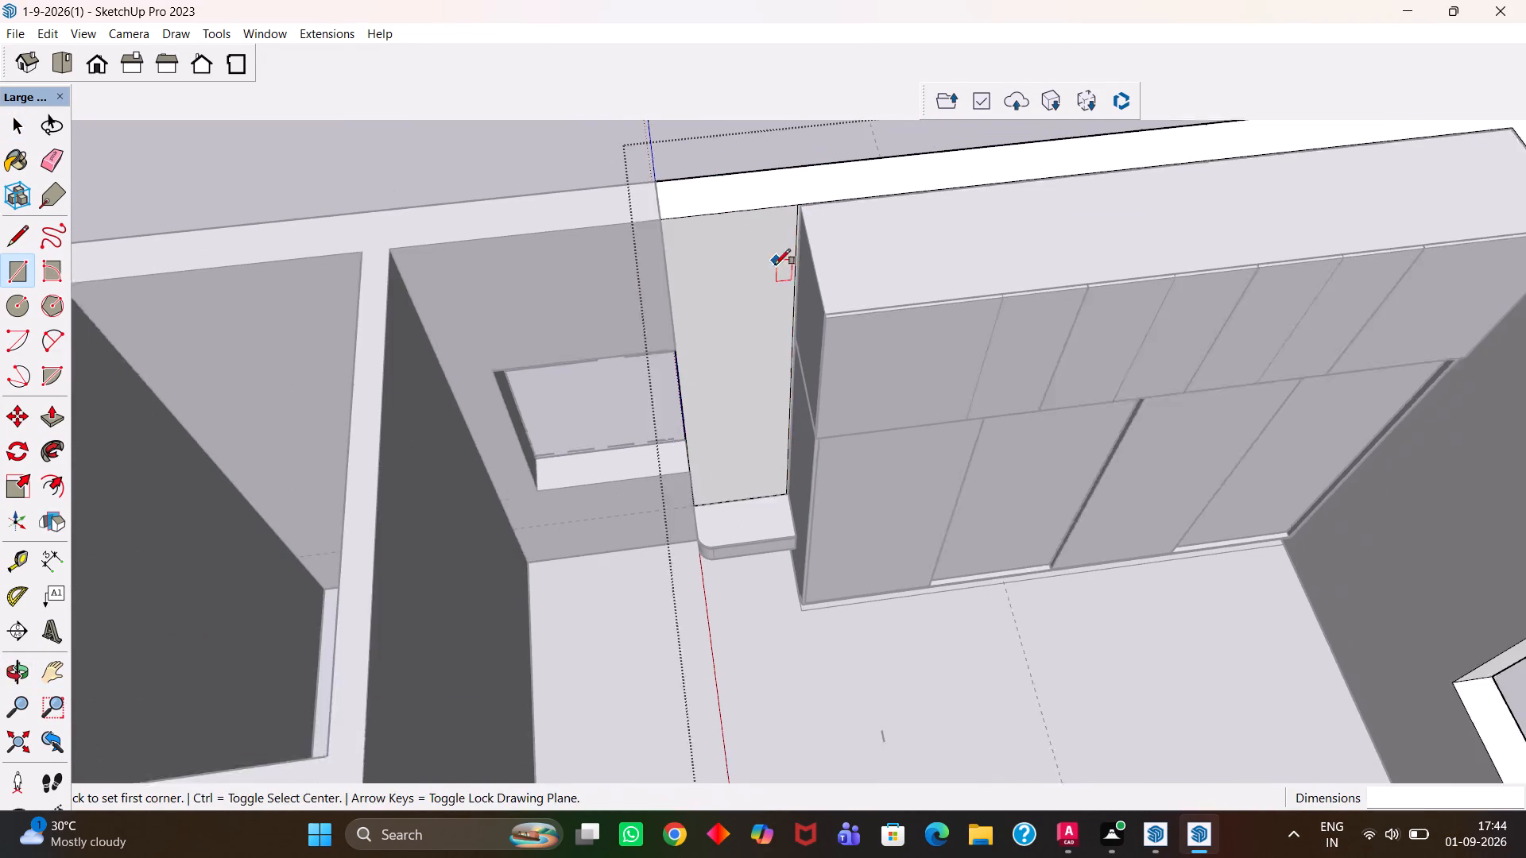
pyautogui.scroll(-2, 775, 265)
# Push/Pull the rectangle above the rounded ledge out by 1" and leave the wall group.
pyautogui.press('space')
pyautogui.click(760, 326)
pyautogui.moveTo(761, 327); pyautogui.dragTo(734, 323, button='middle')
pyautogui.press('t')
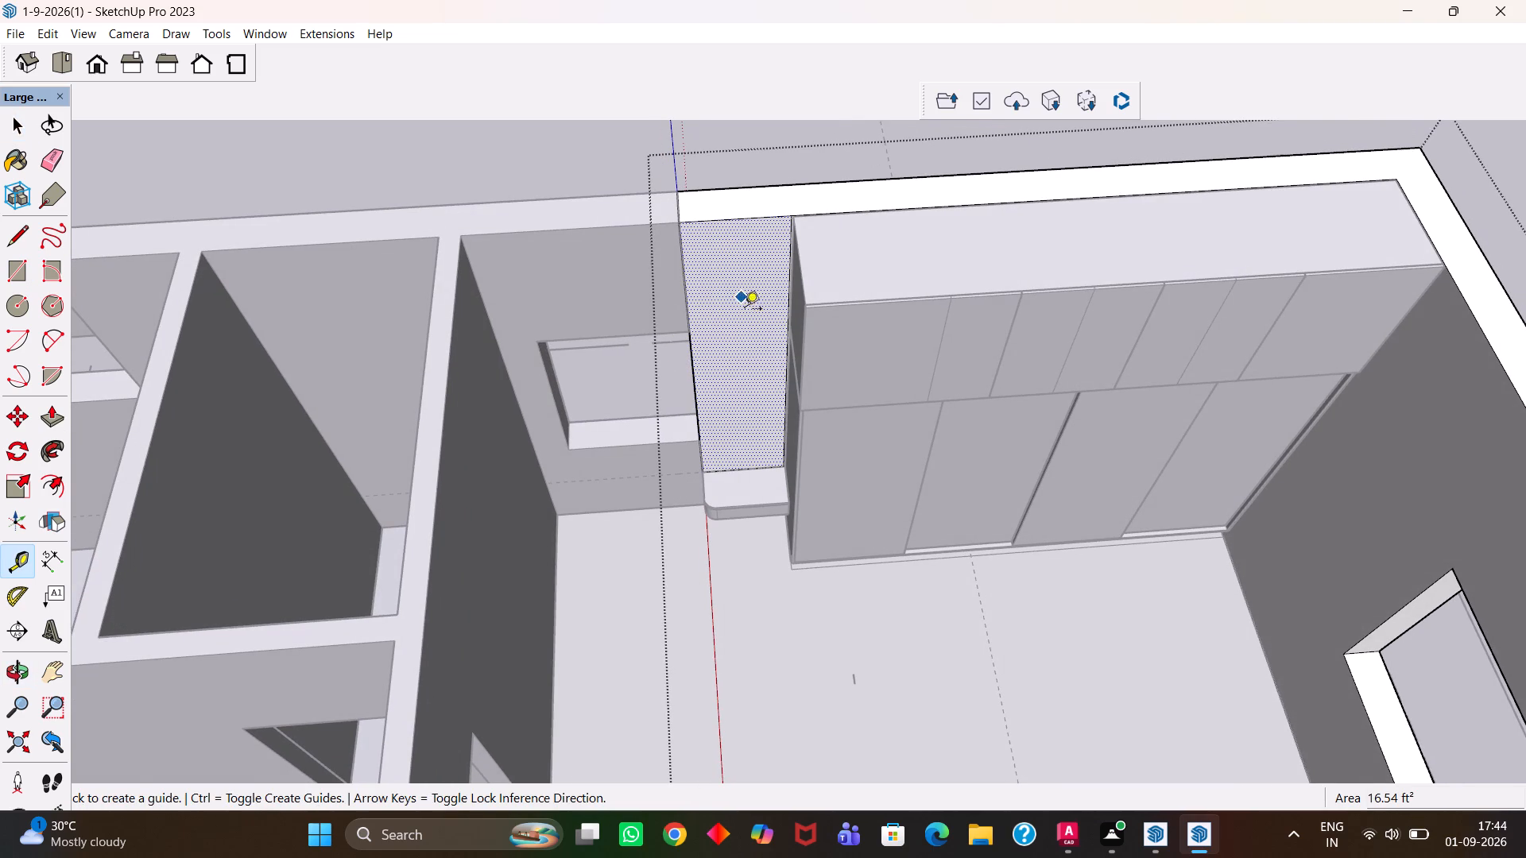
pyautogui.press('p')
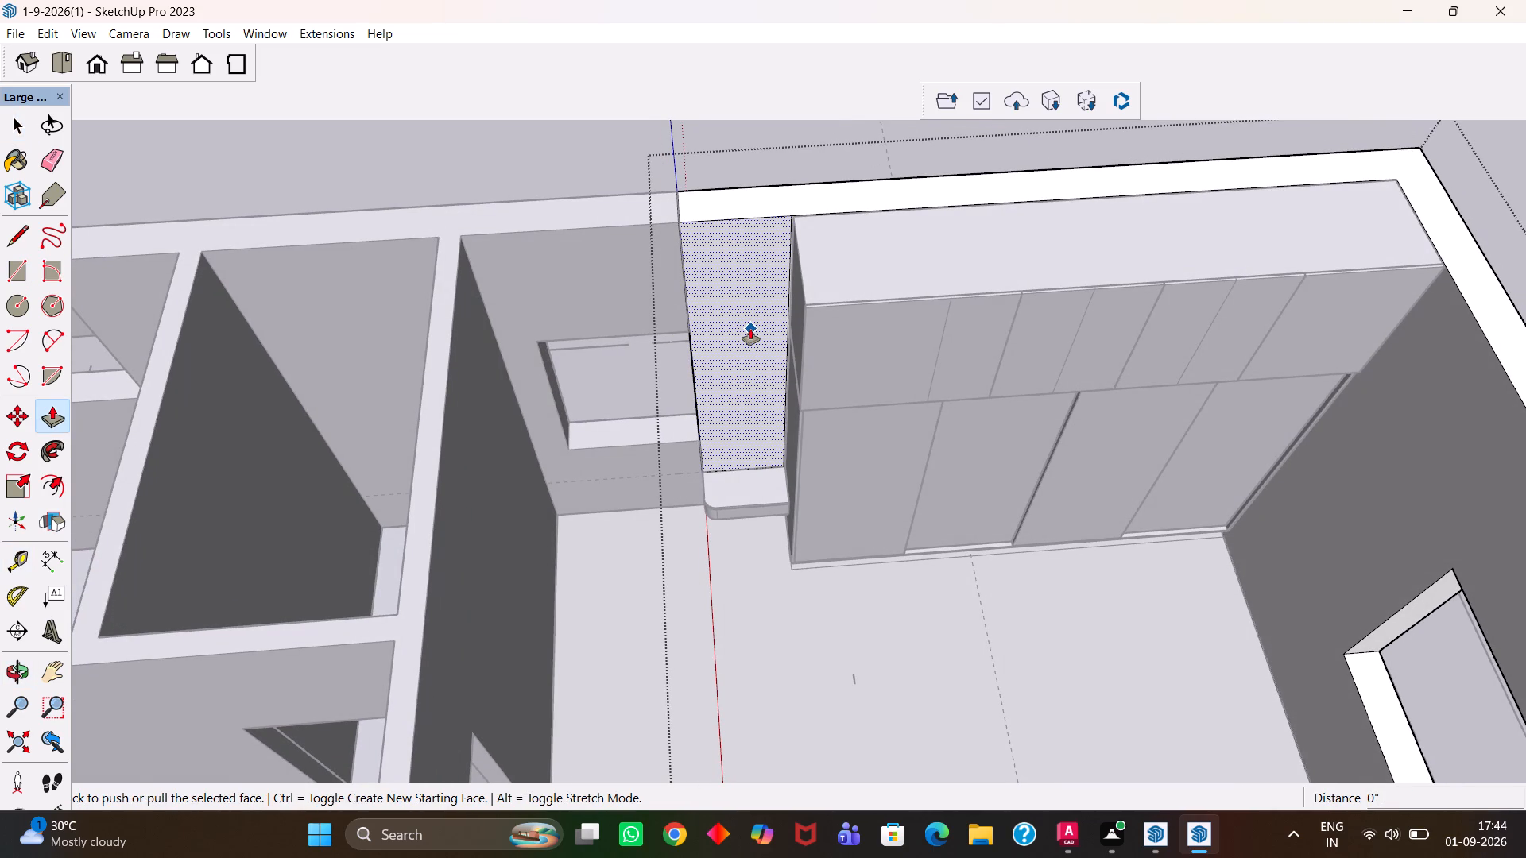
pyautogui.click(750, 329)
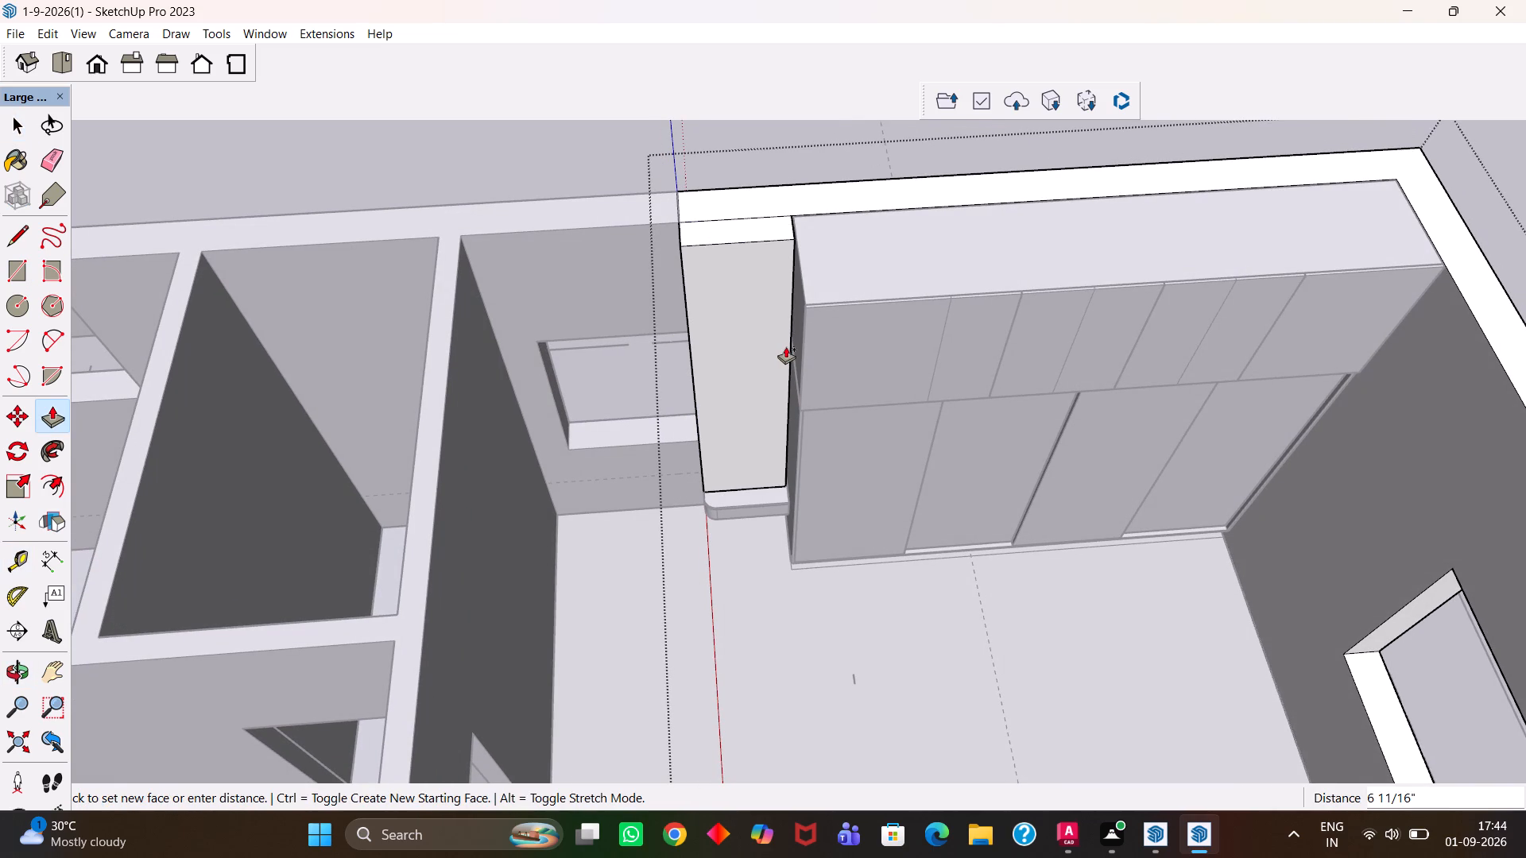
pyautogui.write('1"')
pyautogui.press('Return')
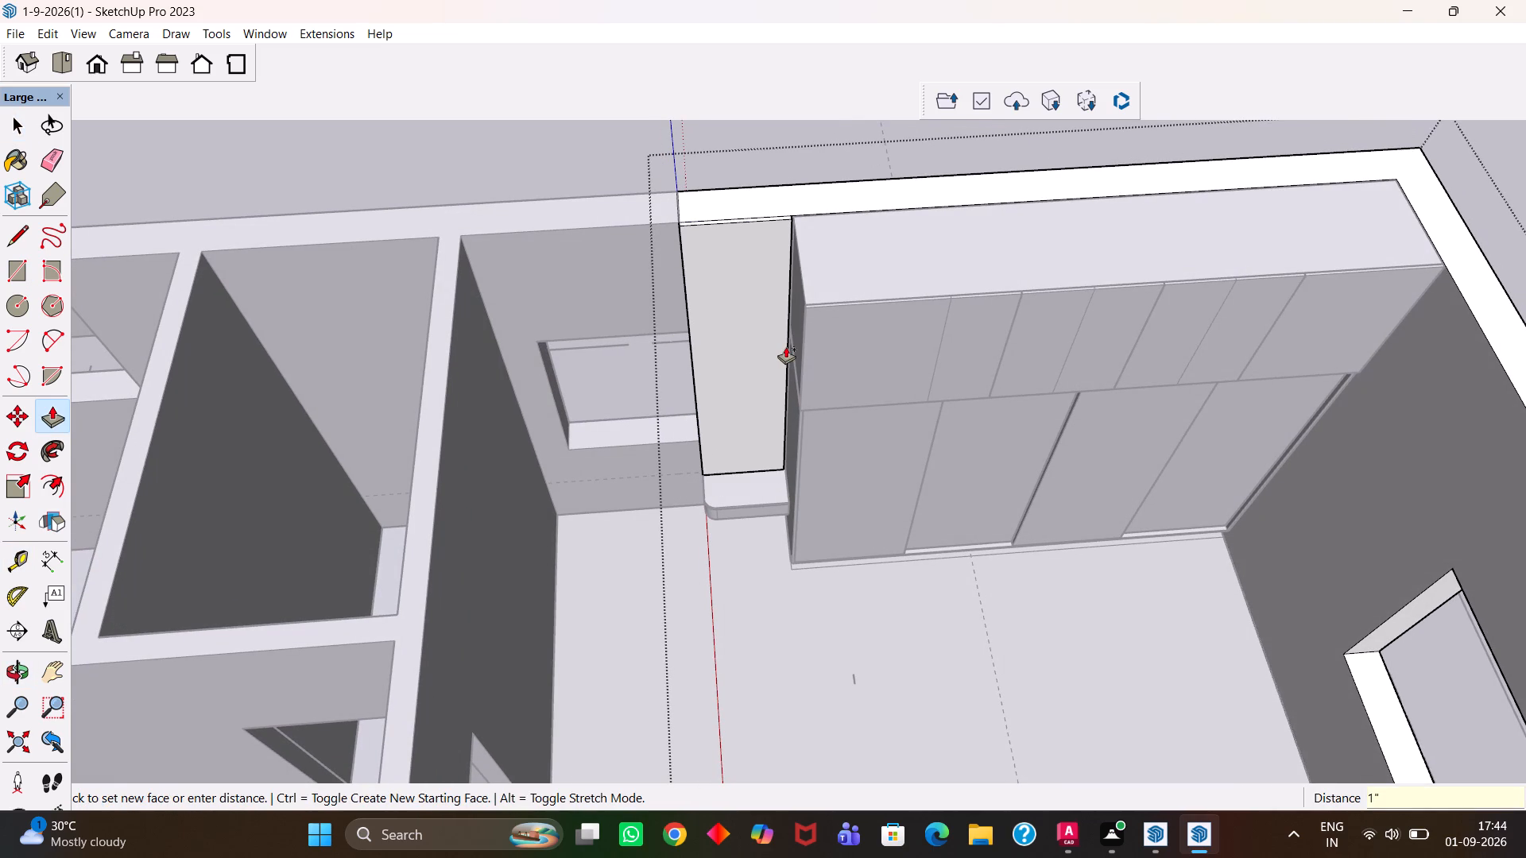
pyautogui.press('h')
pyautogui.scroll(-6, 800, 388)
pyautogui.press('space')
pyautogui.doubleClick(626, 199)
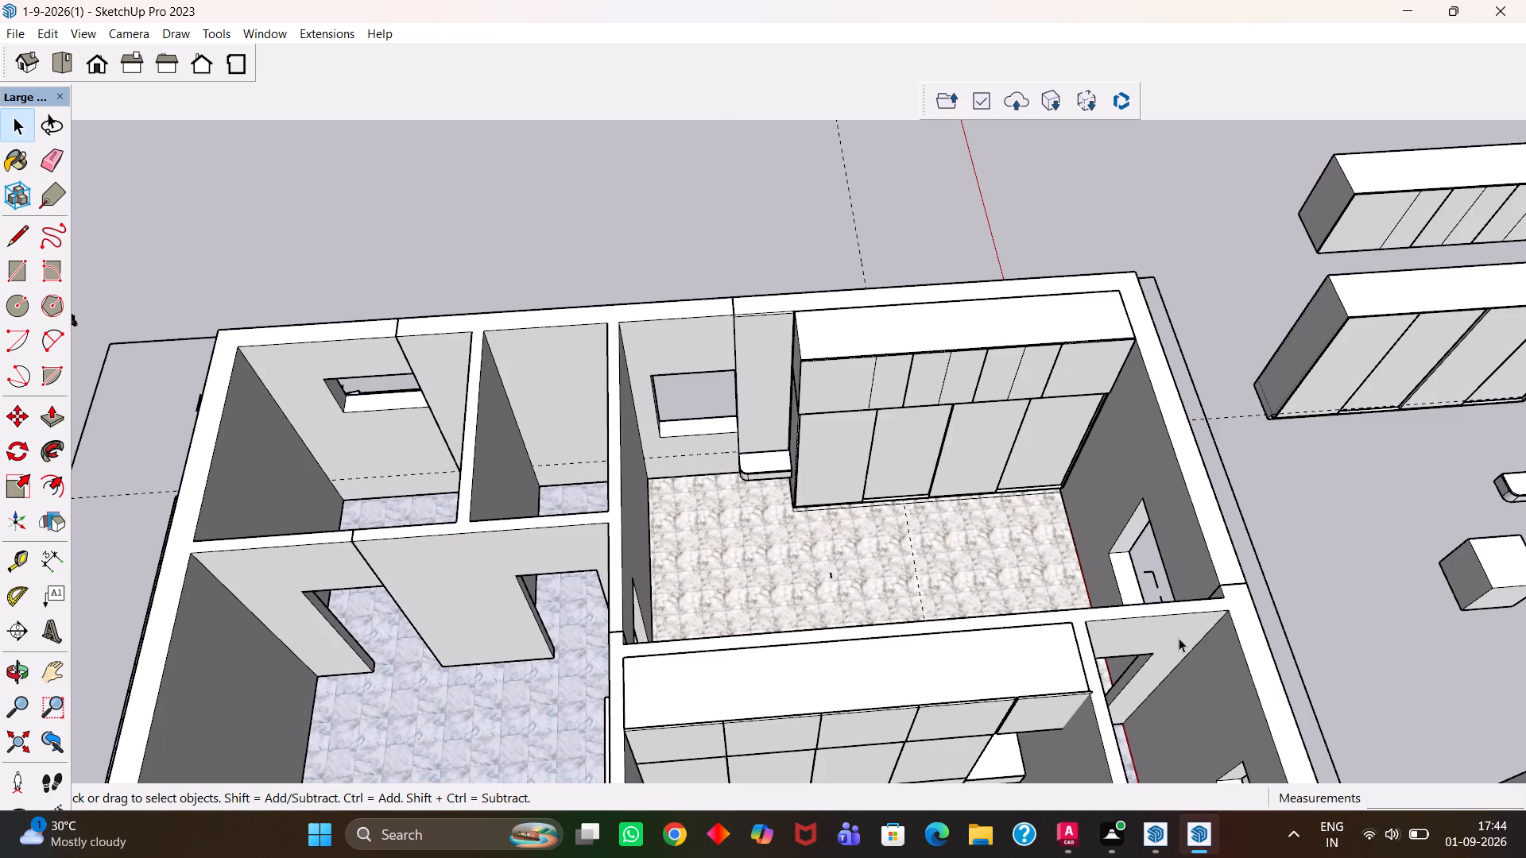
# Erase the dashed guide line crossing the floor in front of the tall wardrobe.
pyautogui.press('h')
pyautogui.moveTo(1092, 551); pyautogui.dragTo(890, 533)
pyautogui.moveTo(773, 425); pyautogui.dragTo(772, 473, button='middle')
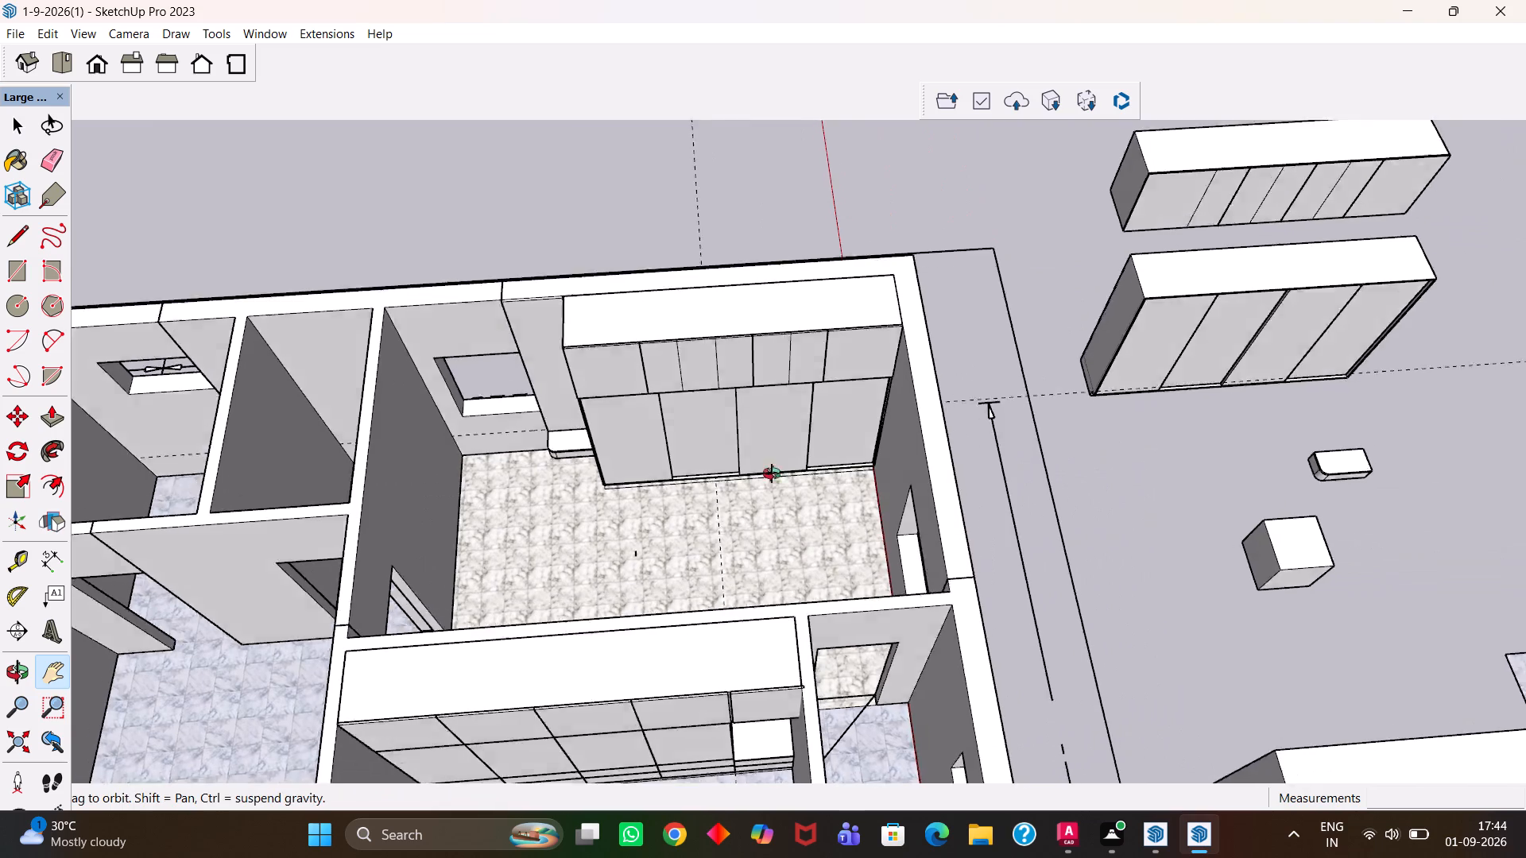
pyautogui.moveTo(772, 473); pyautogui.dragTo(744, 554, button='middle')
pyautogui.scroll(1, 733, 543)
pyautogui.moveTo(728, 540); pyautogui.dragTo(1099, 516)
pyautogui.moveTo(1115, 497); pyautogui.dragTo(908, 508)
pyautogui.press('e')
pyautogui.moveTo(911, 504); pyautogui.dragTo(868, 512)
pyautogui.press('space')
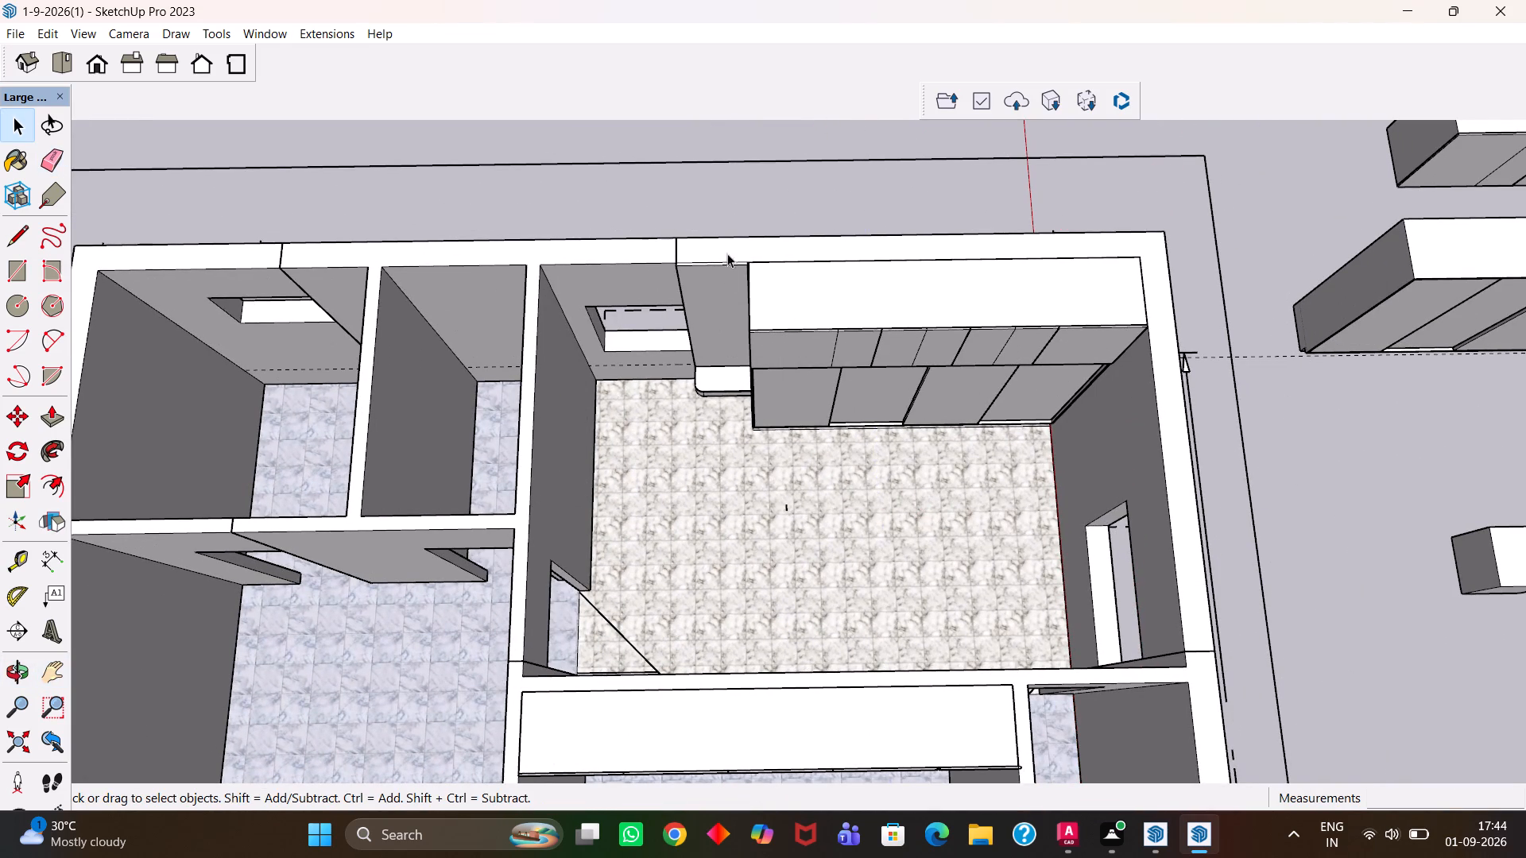
# Show the V-Ray for SketchUp tools and browse the downloaded assets in the Chaos Cosmos Browser.
pyautogui.rightClick(699, 133)
pyautogui.rightClick(727, 66)
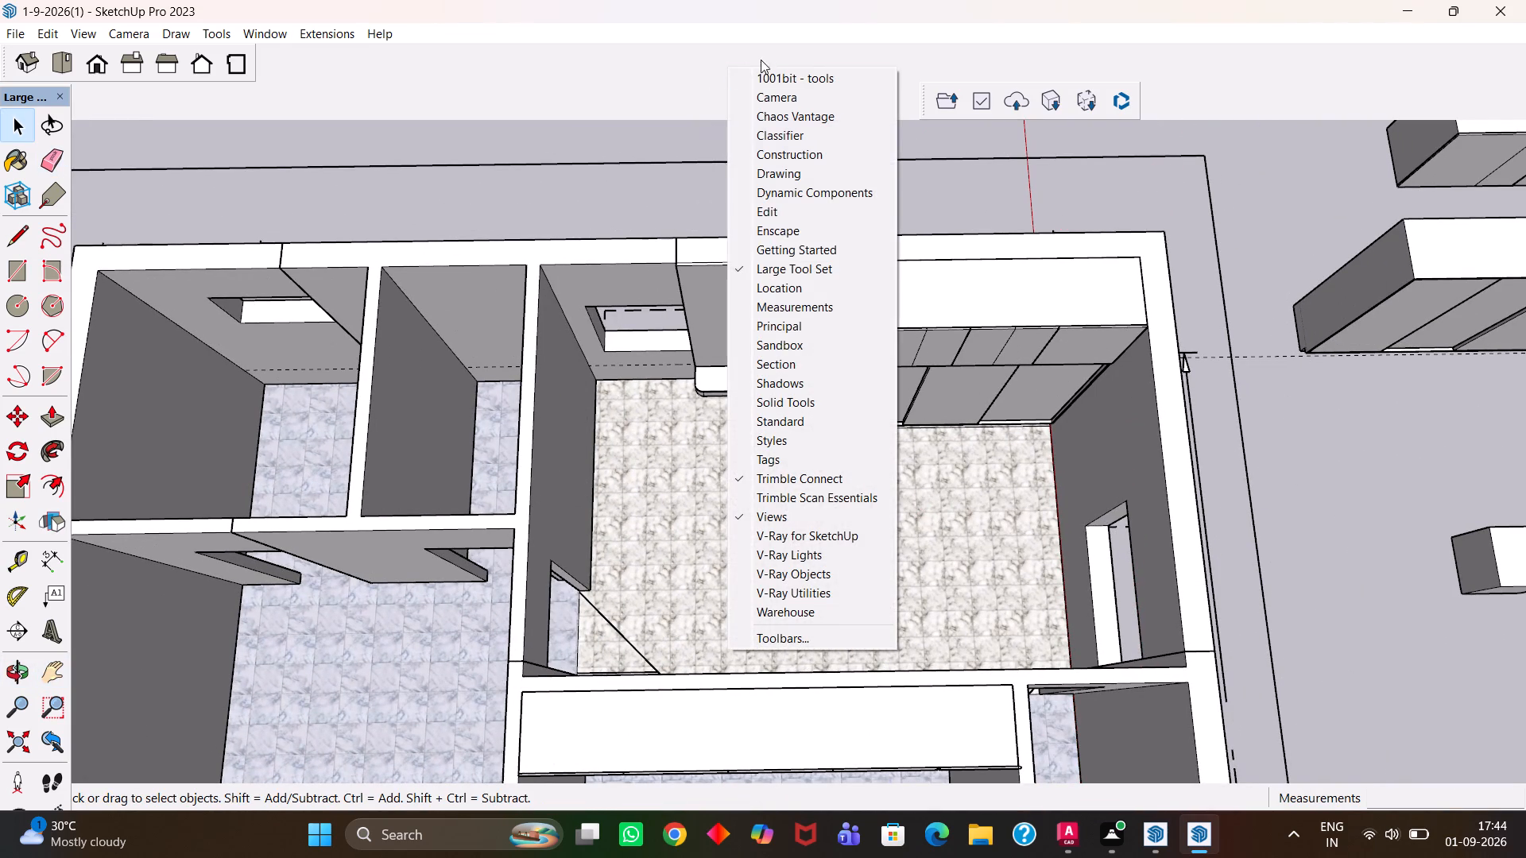
pyautogui.click(785, 535)
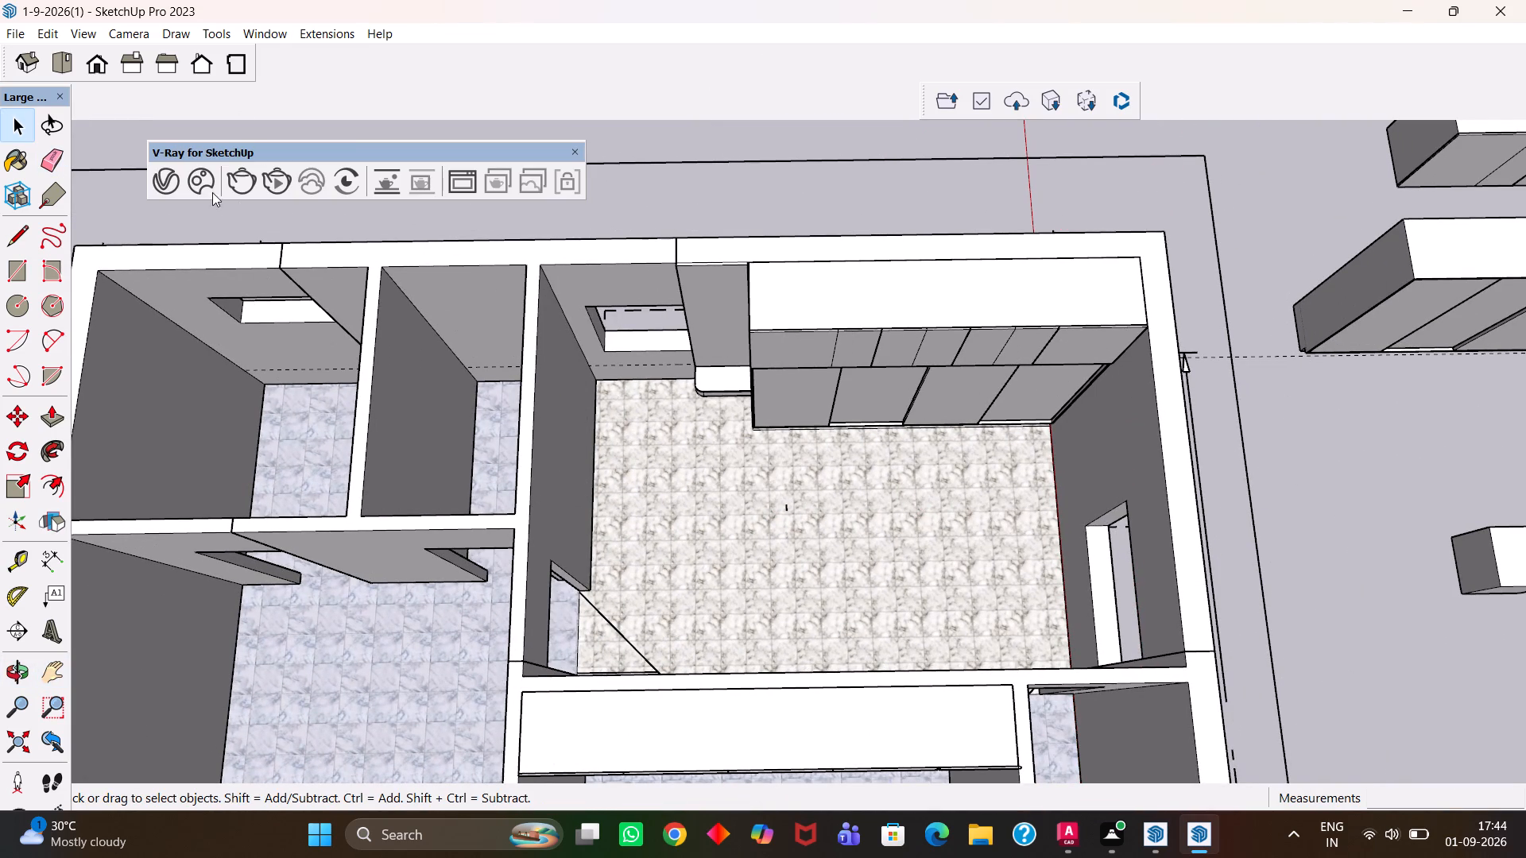
pyautogui.click(202, 184)
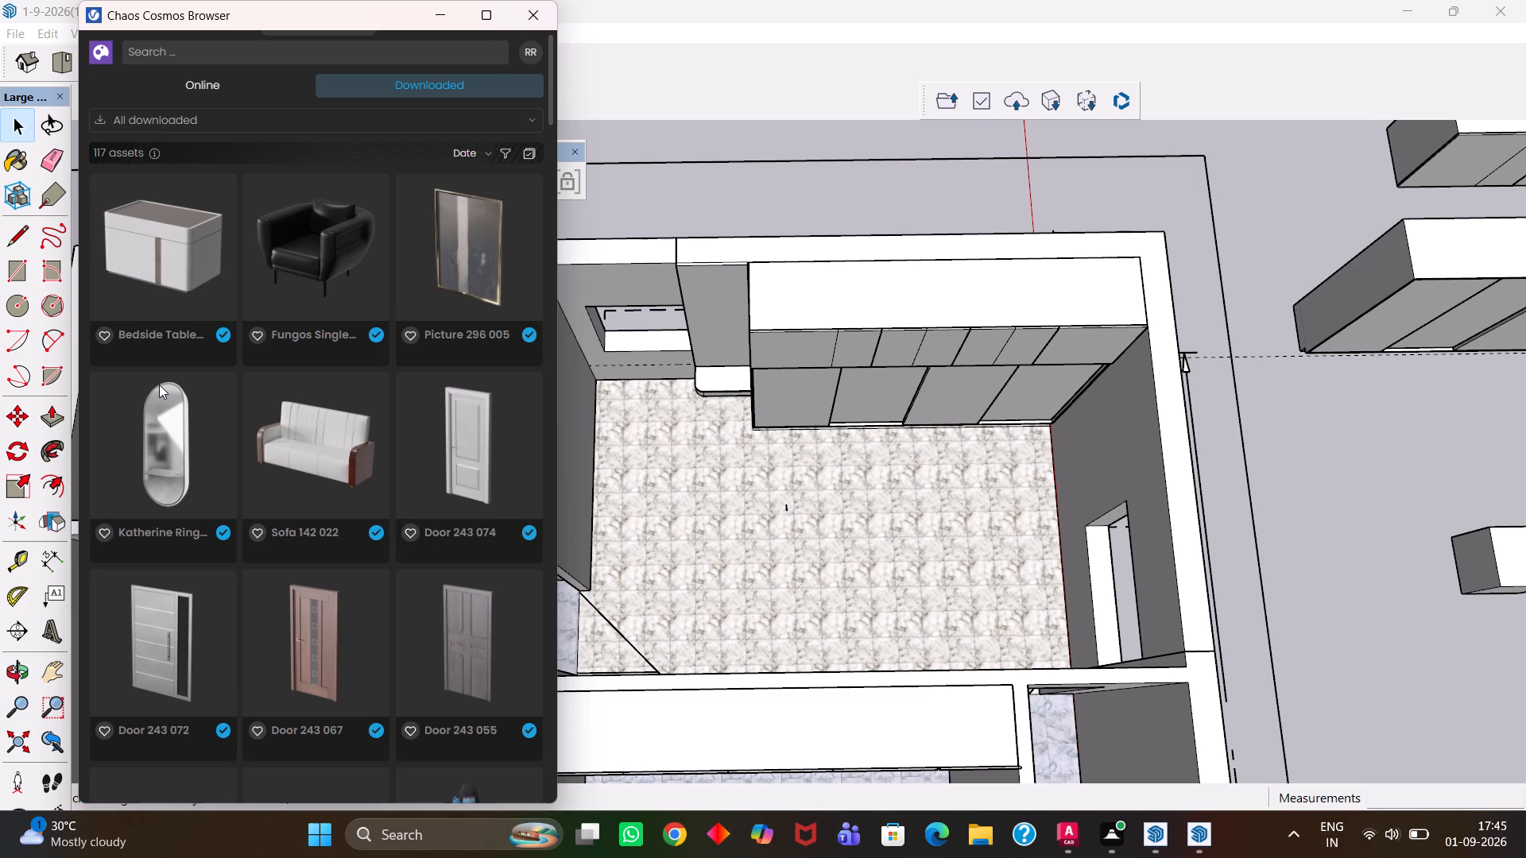
pyautogui.scroll(-2, 271, 403)
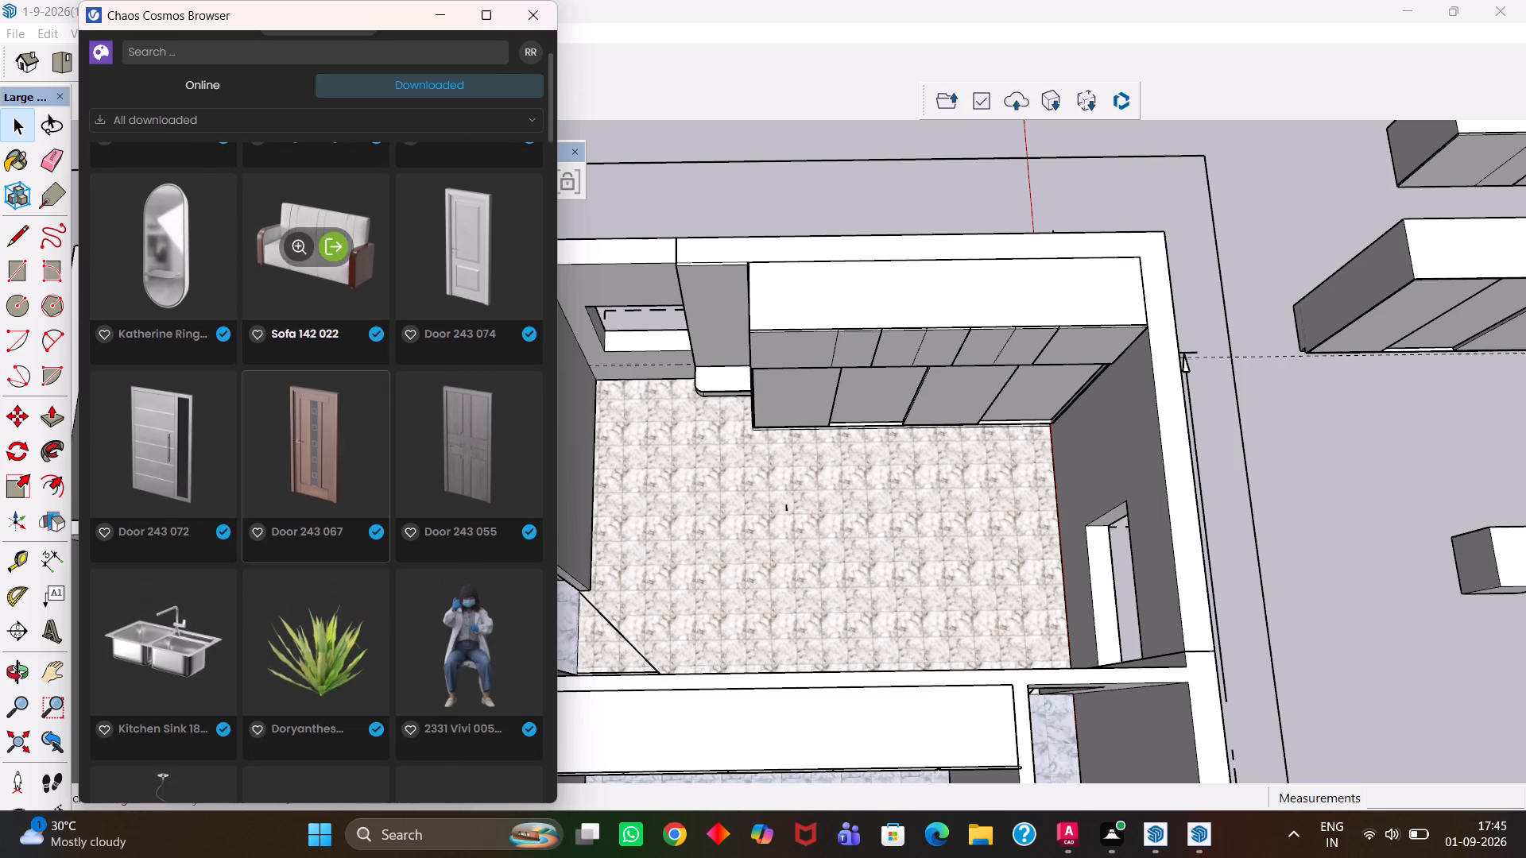
pyautogui.scroll(2, 269, 369)
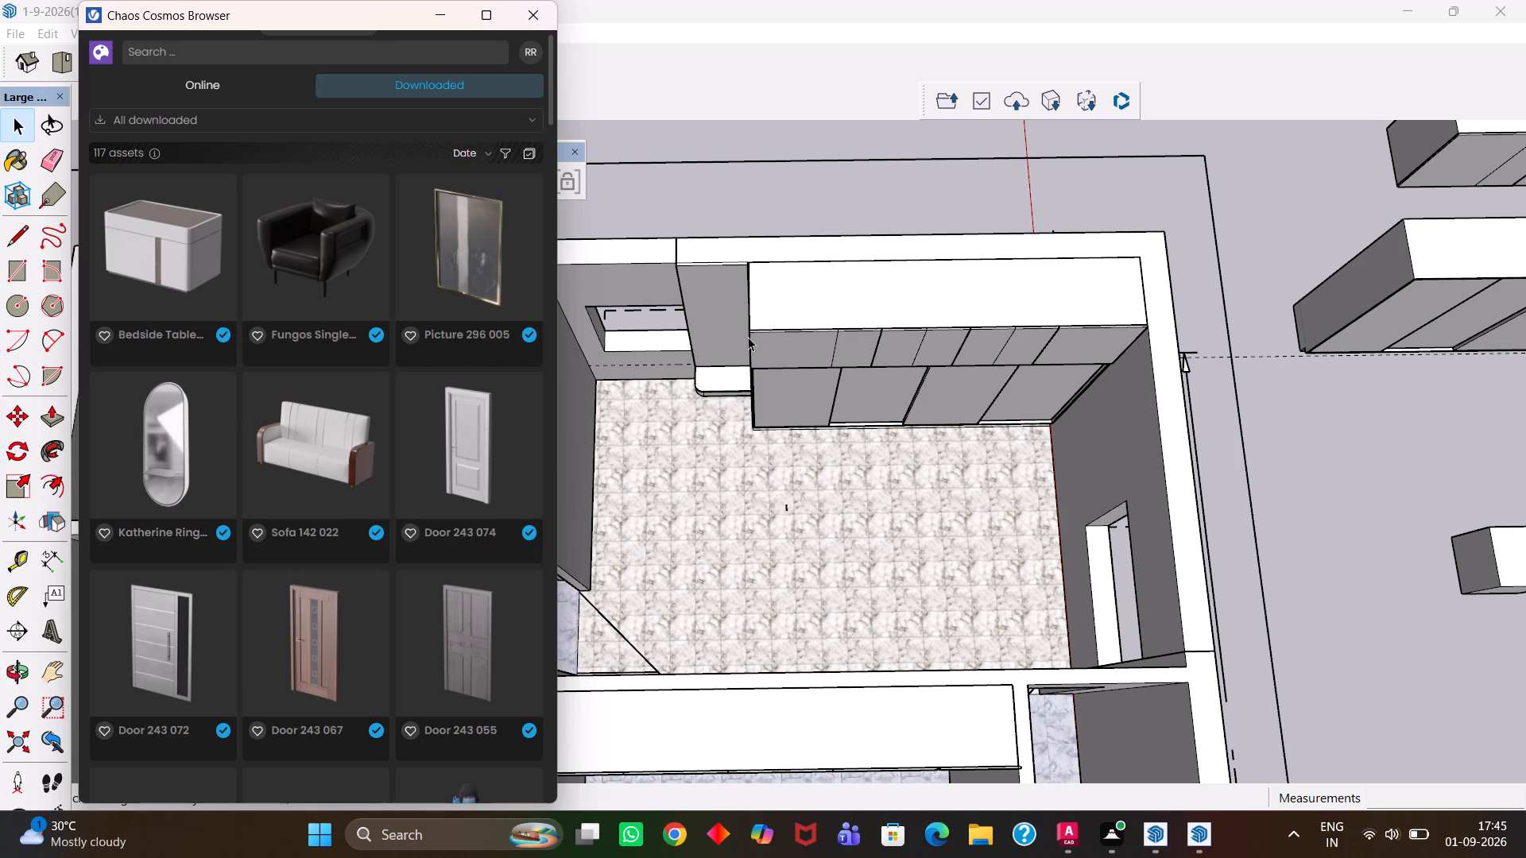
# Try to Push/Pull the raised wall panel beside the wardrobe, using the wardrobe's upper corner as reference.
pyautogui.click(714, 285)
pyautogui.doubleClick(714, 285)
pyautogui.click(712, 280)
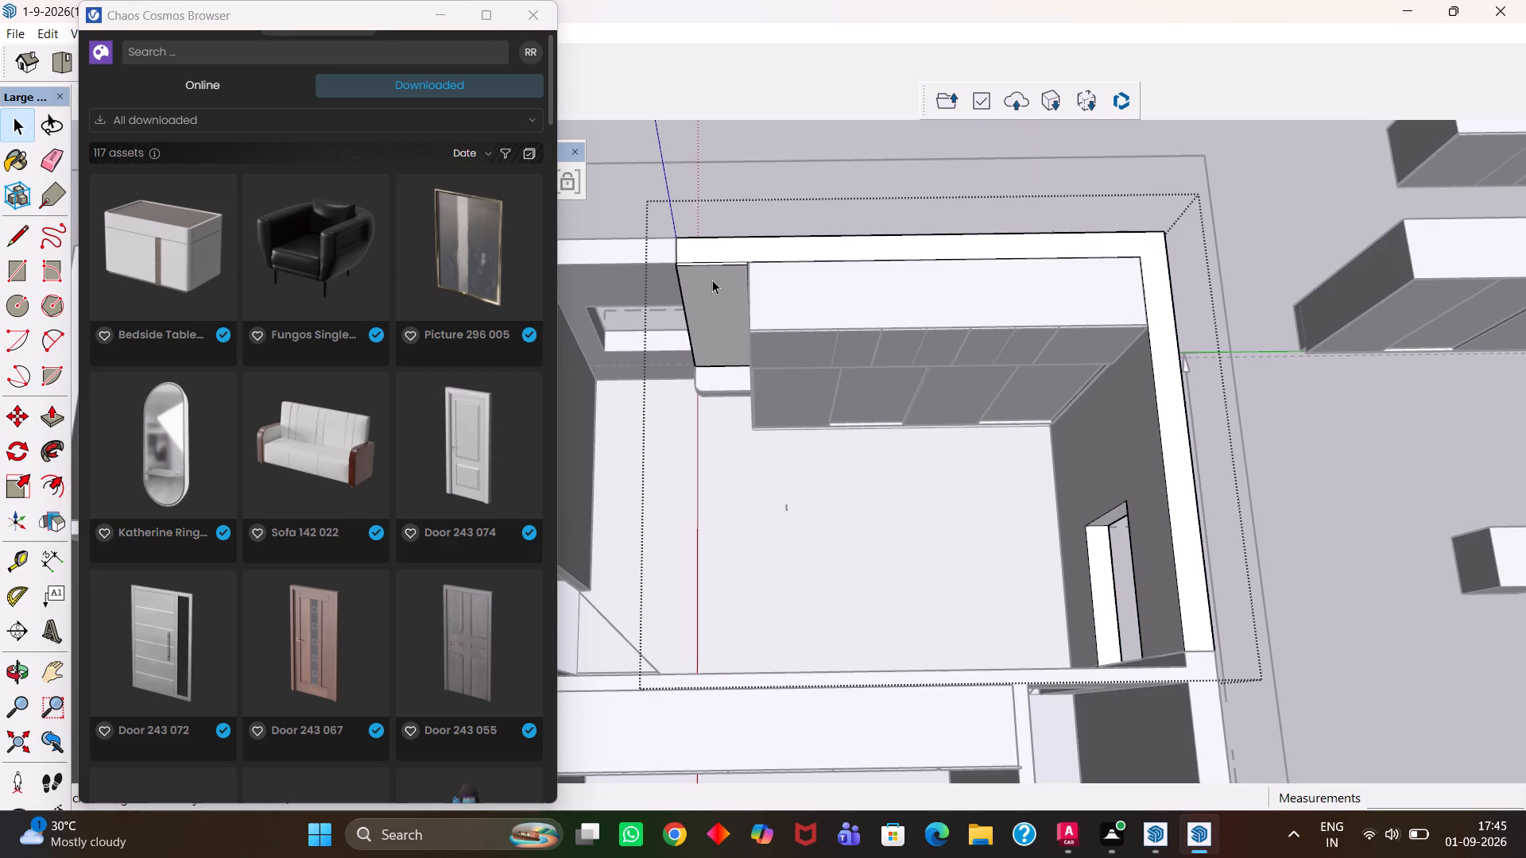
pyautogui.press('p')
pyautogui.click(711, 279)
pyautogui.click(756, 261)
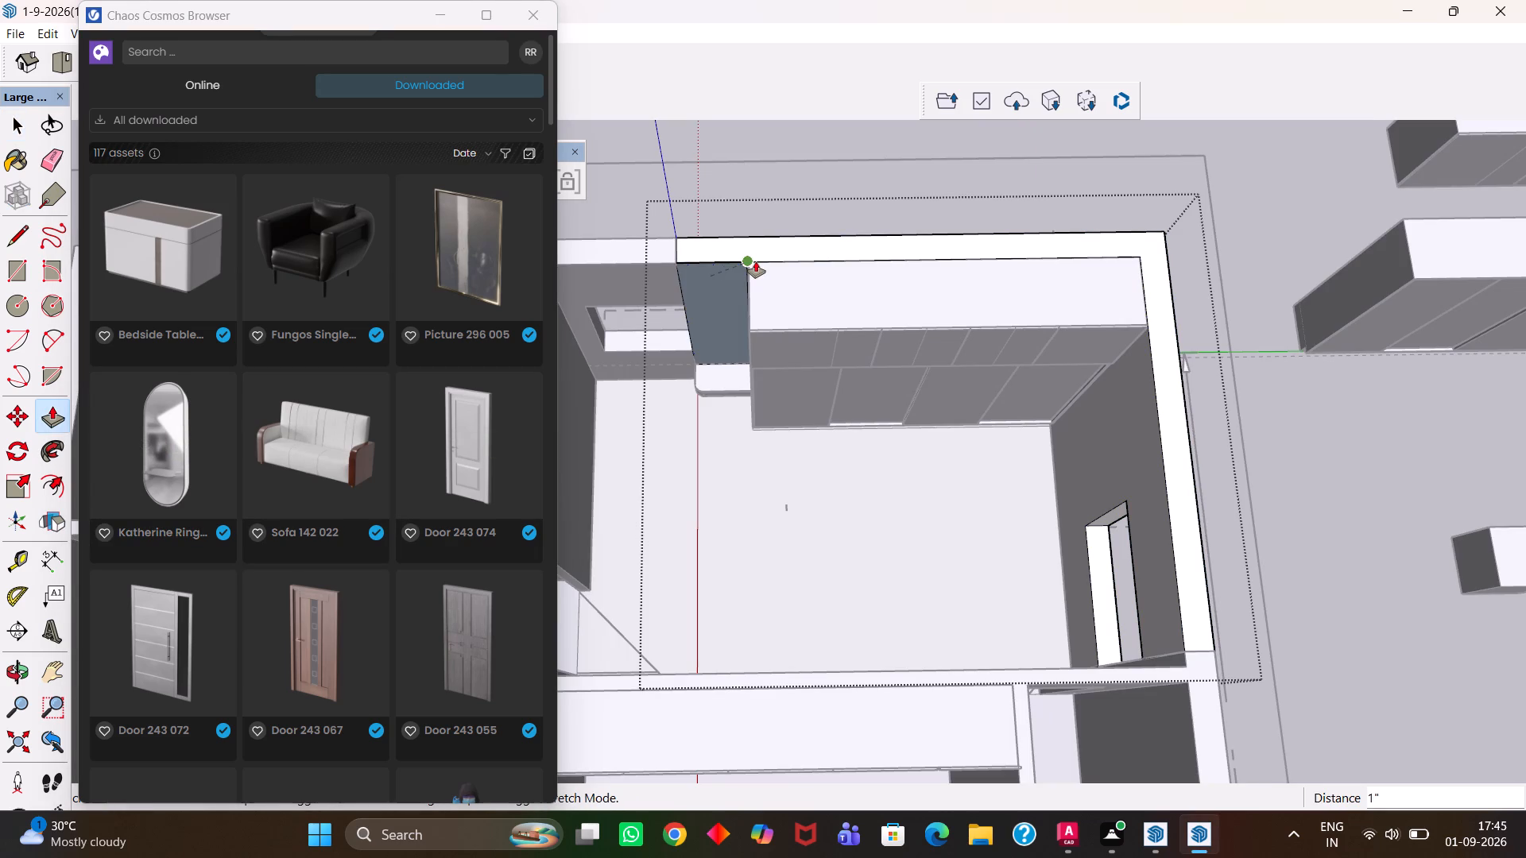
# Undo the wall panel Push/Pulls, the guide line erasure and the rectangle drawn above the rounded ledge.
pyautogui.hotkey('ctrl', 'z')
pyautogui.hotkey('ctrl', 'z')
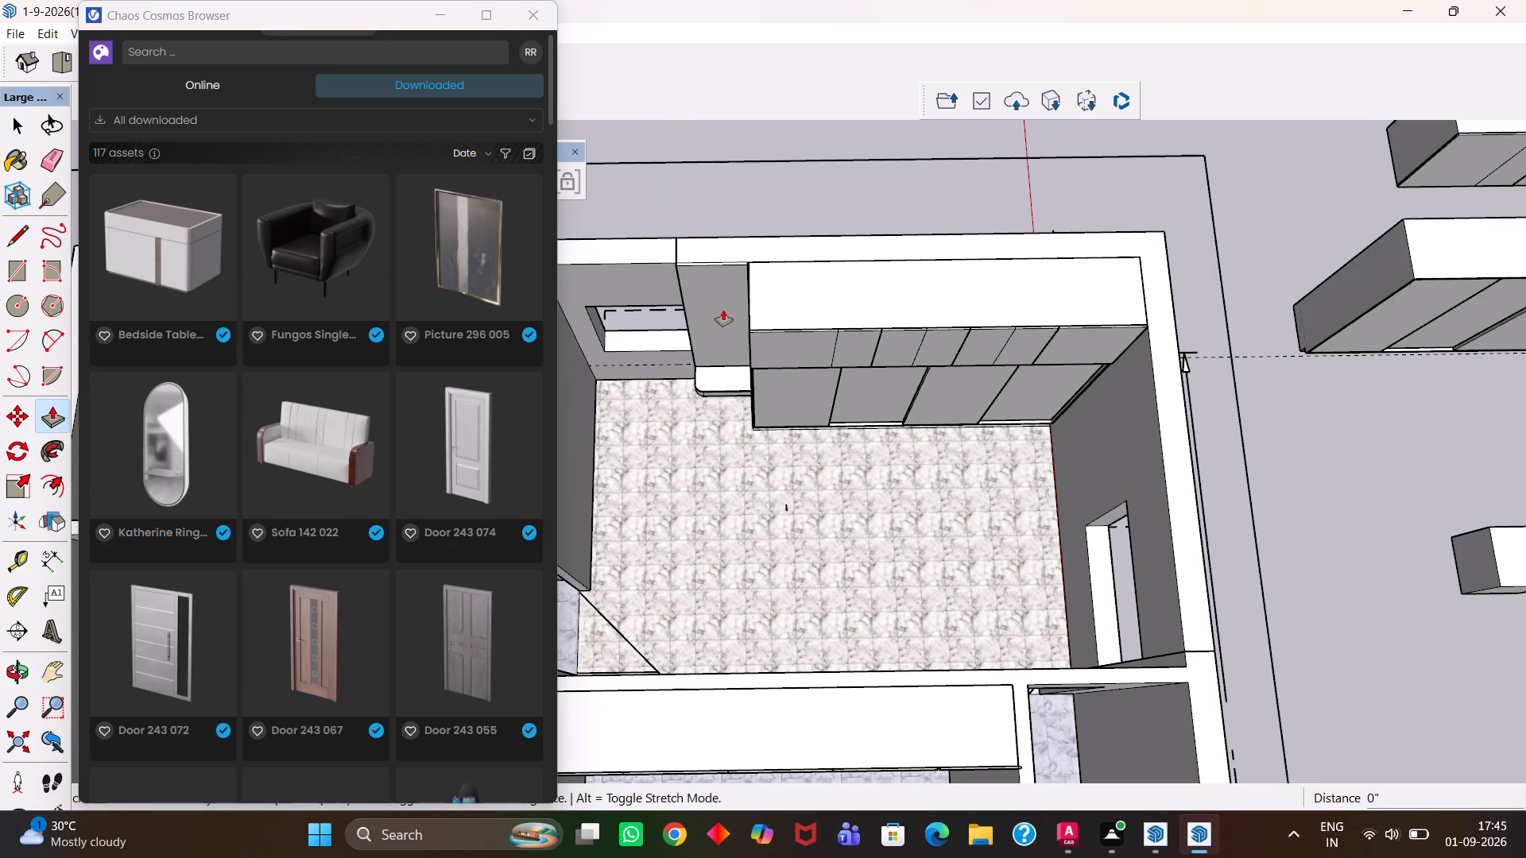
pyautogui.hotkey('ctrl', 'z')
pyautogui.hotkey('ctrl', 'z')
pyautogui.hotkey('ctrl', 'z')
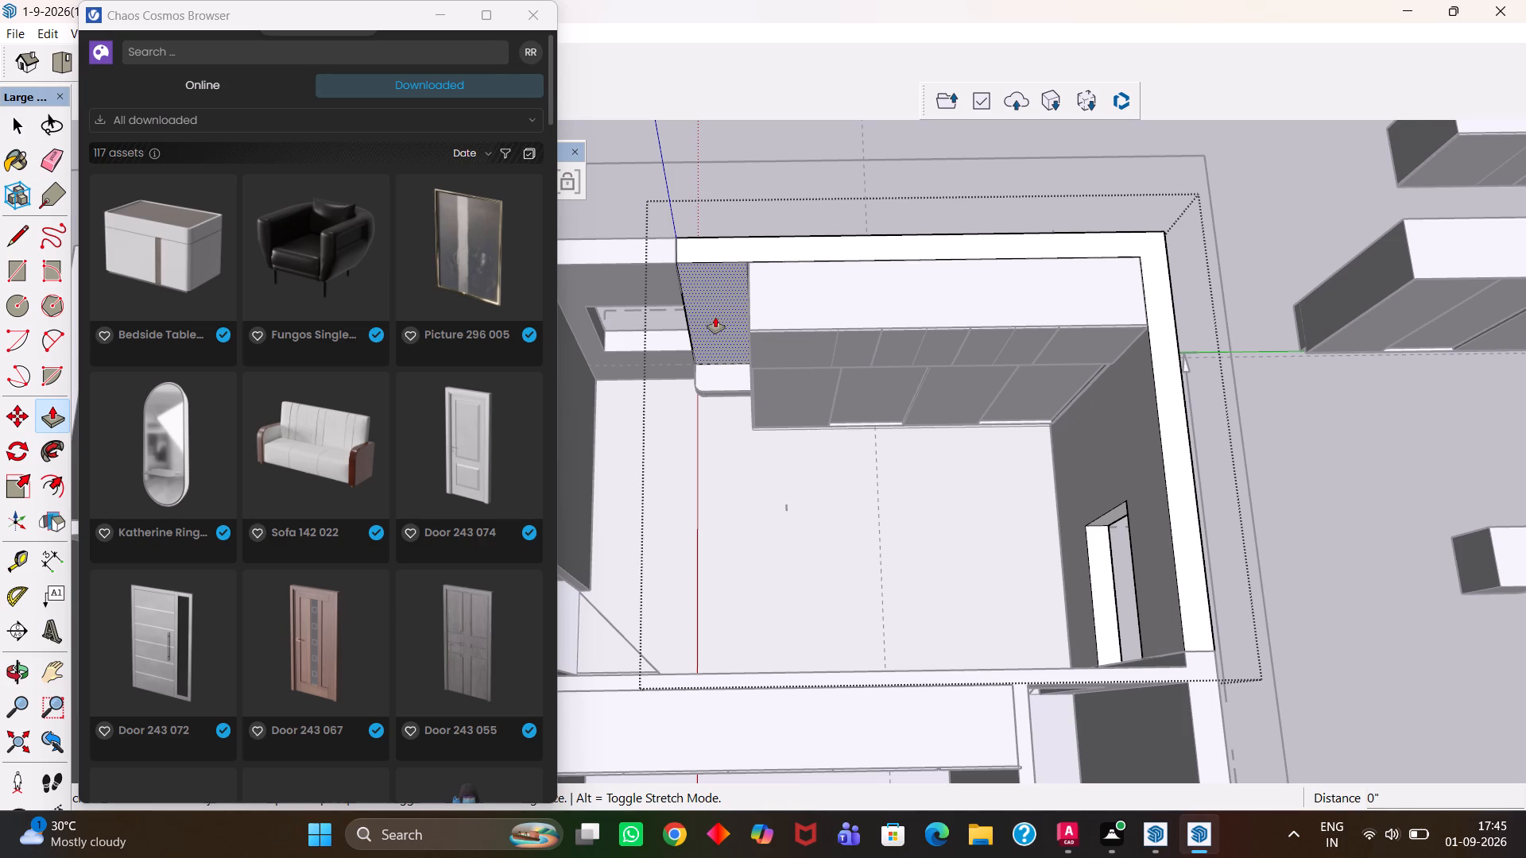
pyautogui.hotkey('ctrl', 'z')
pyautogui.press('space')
# Import the downloaded Katherine Ring mirror and place it near the small rounded ledge beside the wardrobe, then minimise the asset browser.
pyautogui.click(193, 446)
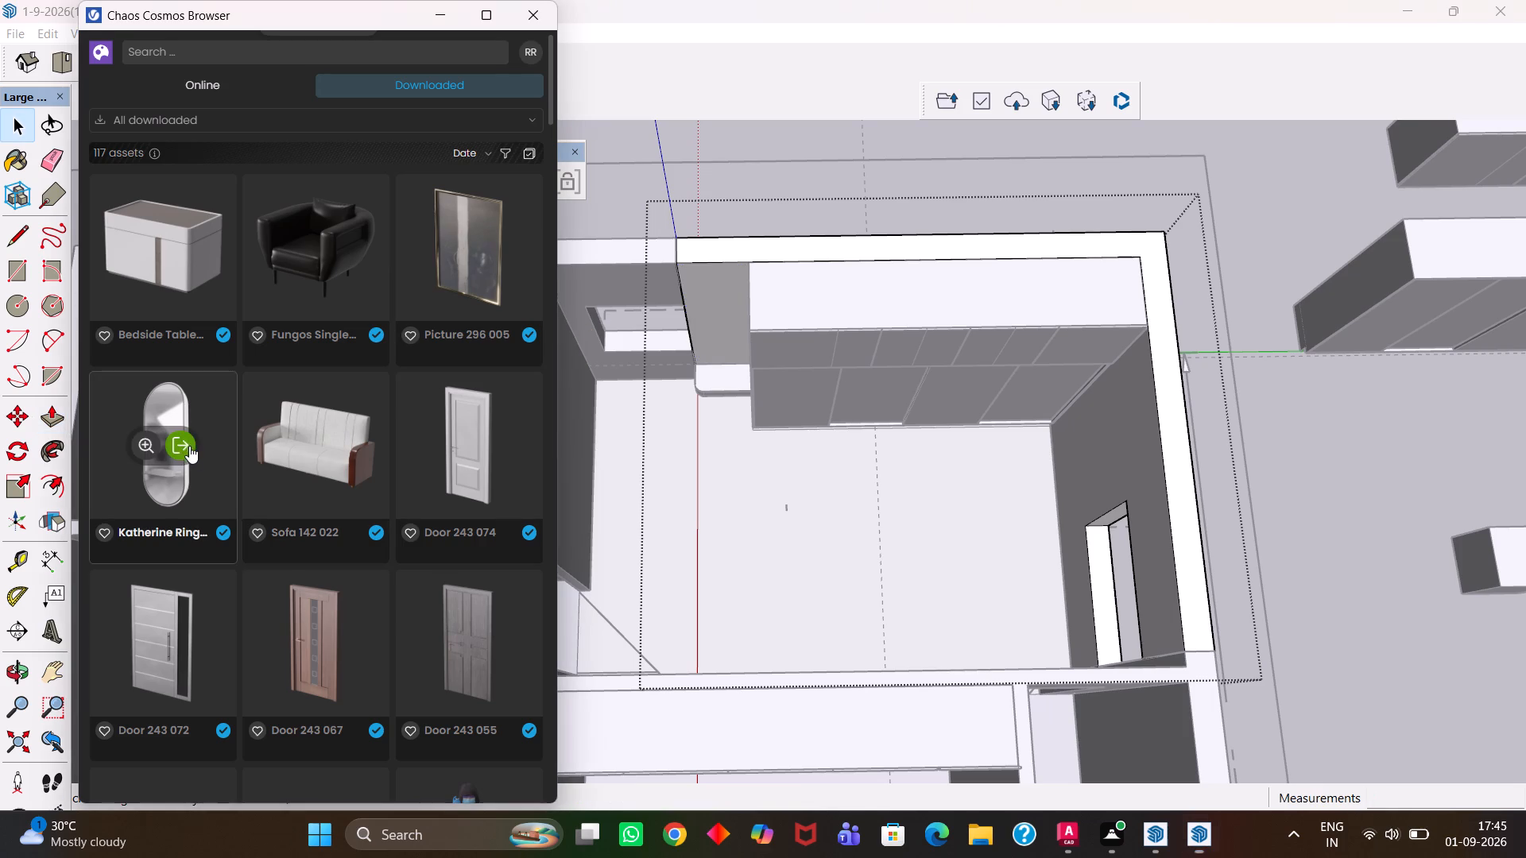
pyautogui.click(185, 443)
pyautogui.moveTo(185, 442); pyautogui.dragTo(205, 440)
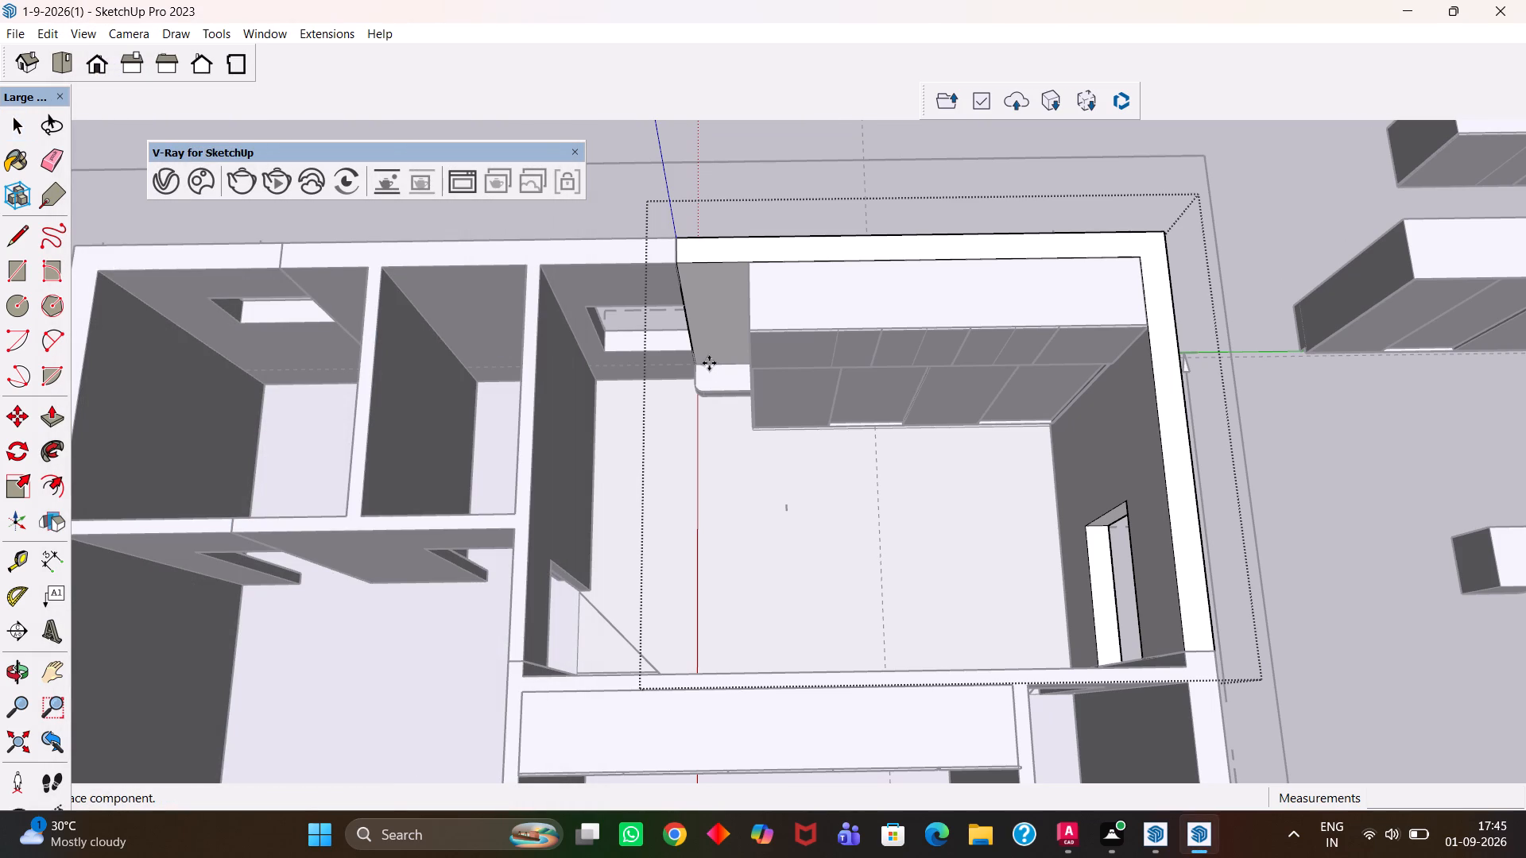
pyautogui.scroll(7, 733, 417)
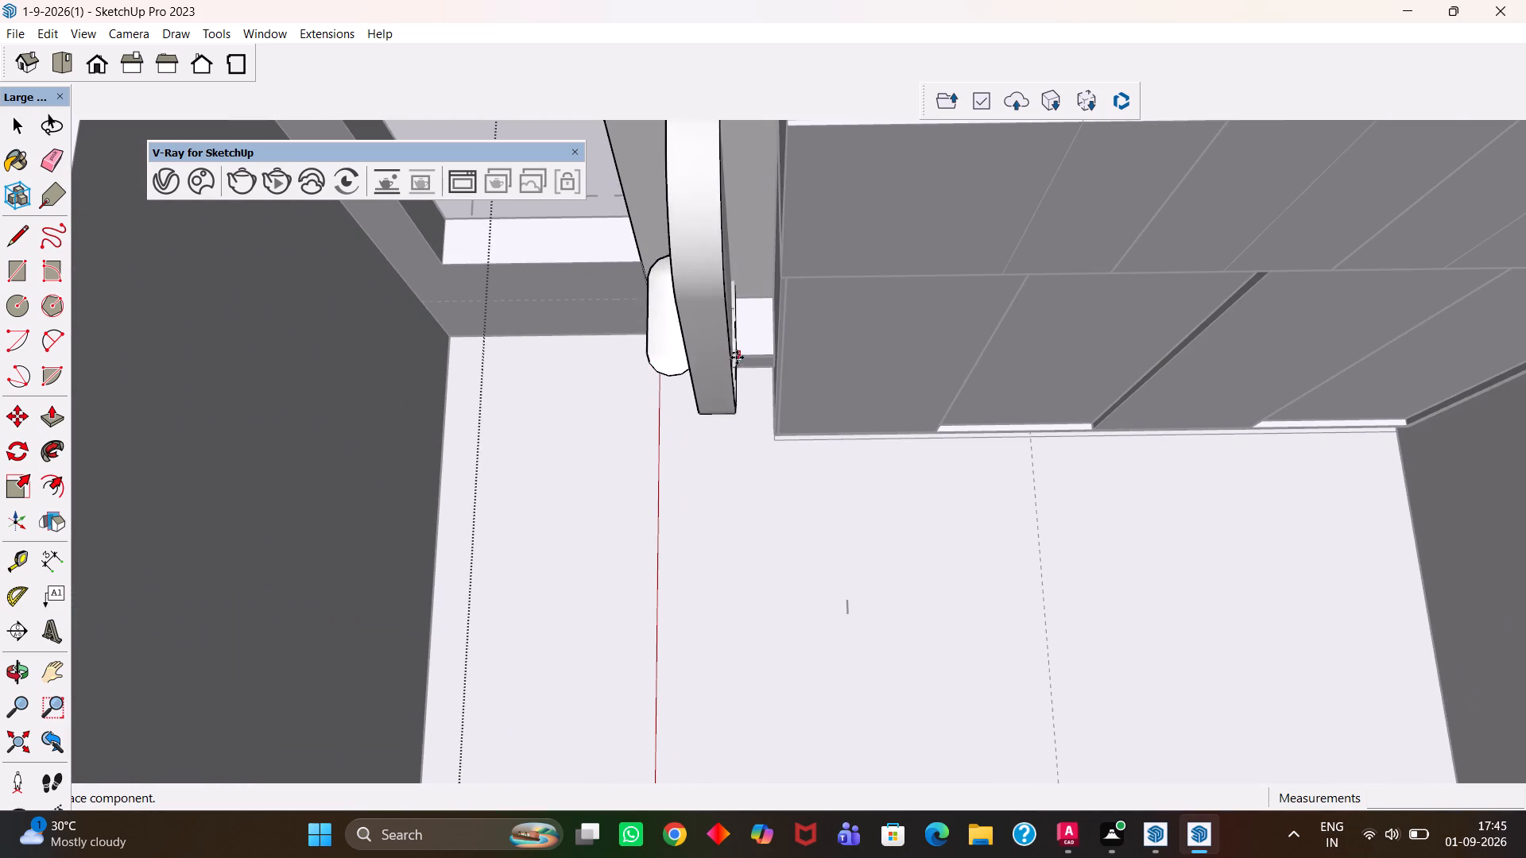
pyautogui.click(722, 327)
pyautogui.scroll(7, 722, 327)
pyautogui.press('Escape')
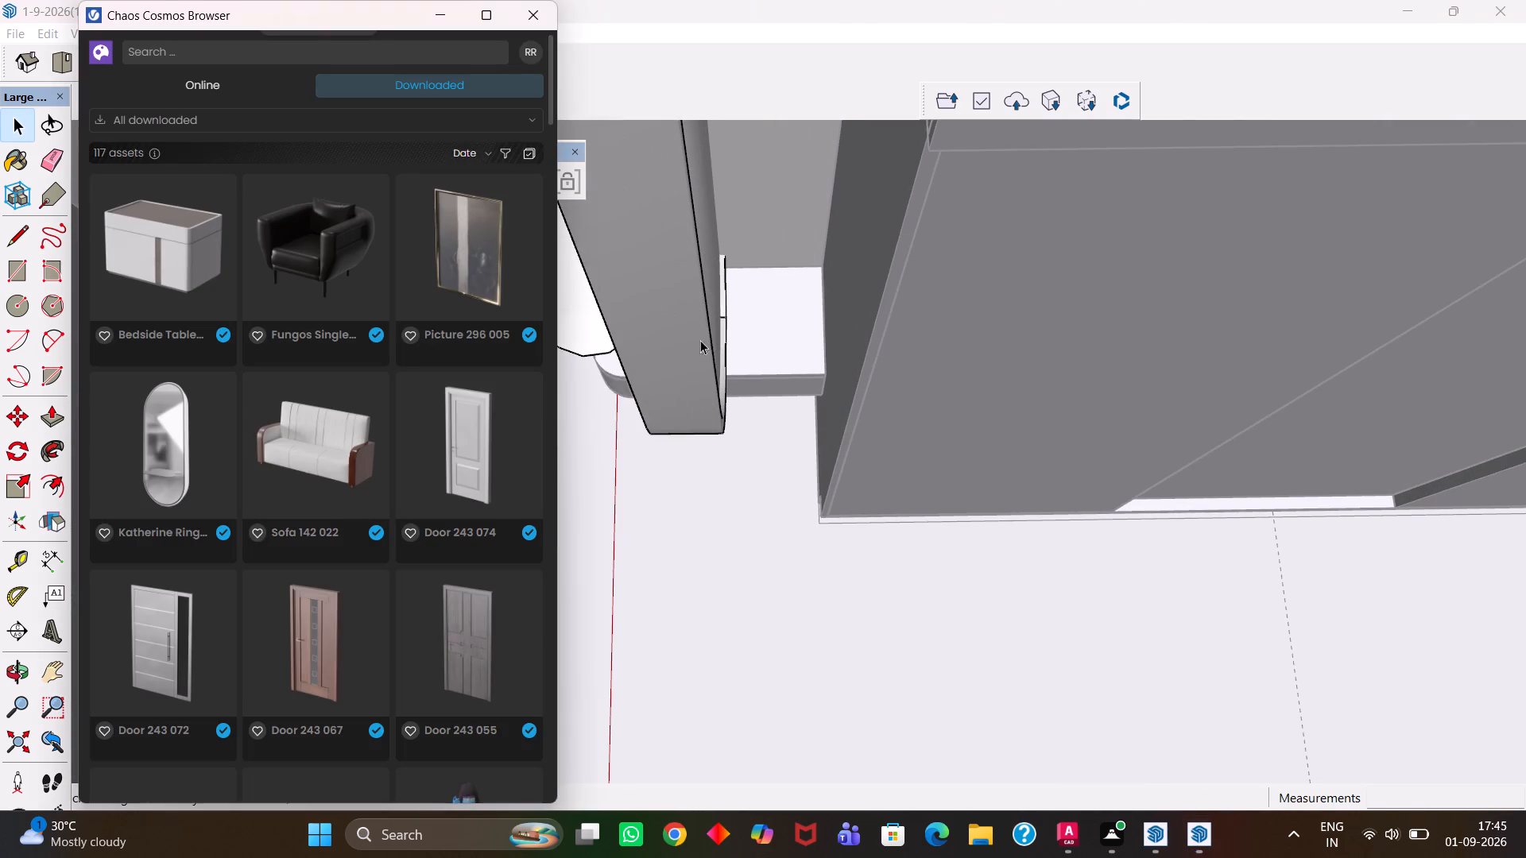
pyautogui.moveTo(660, 333); pyautogui.dragTo(820, 339, button='middle')
pyautogui.scroll(1, 814, 337)
pyautogui.click(432, 13)
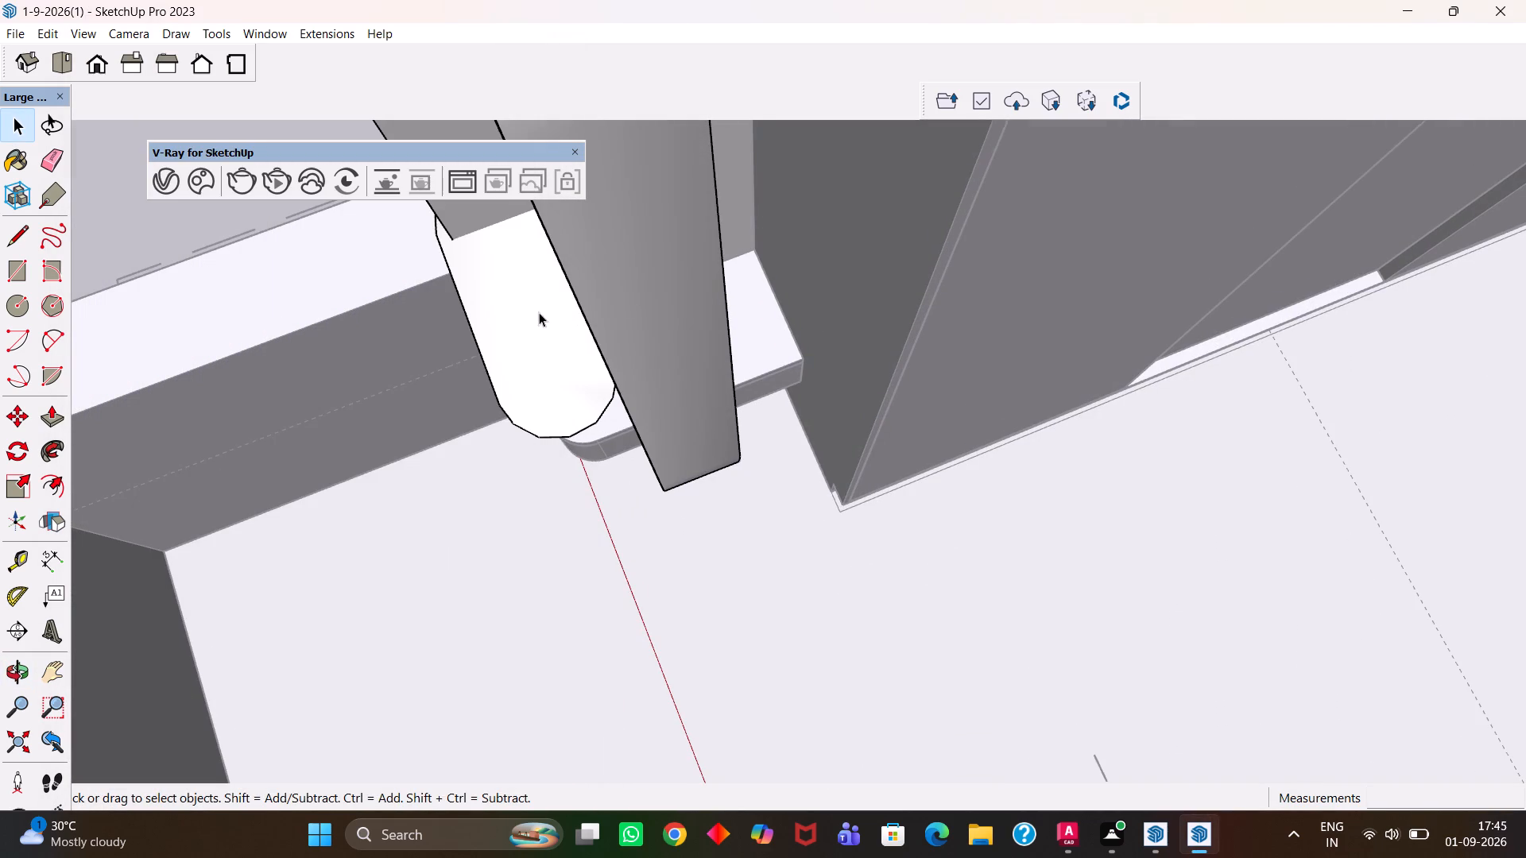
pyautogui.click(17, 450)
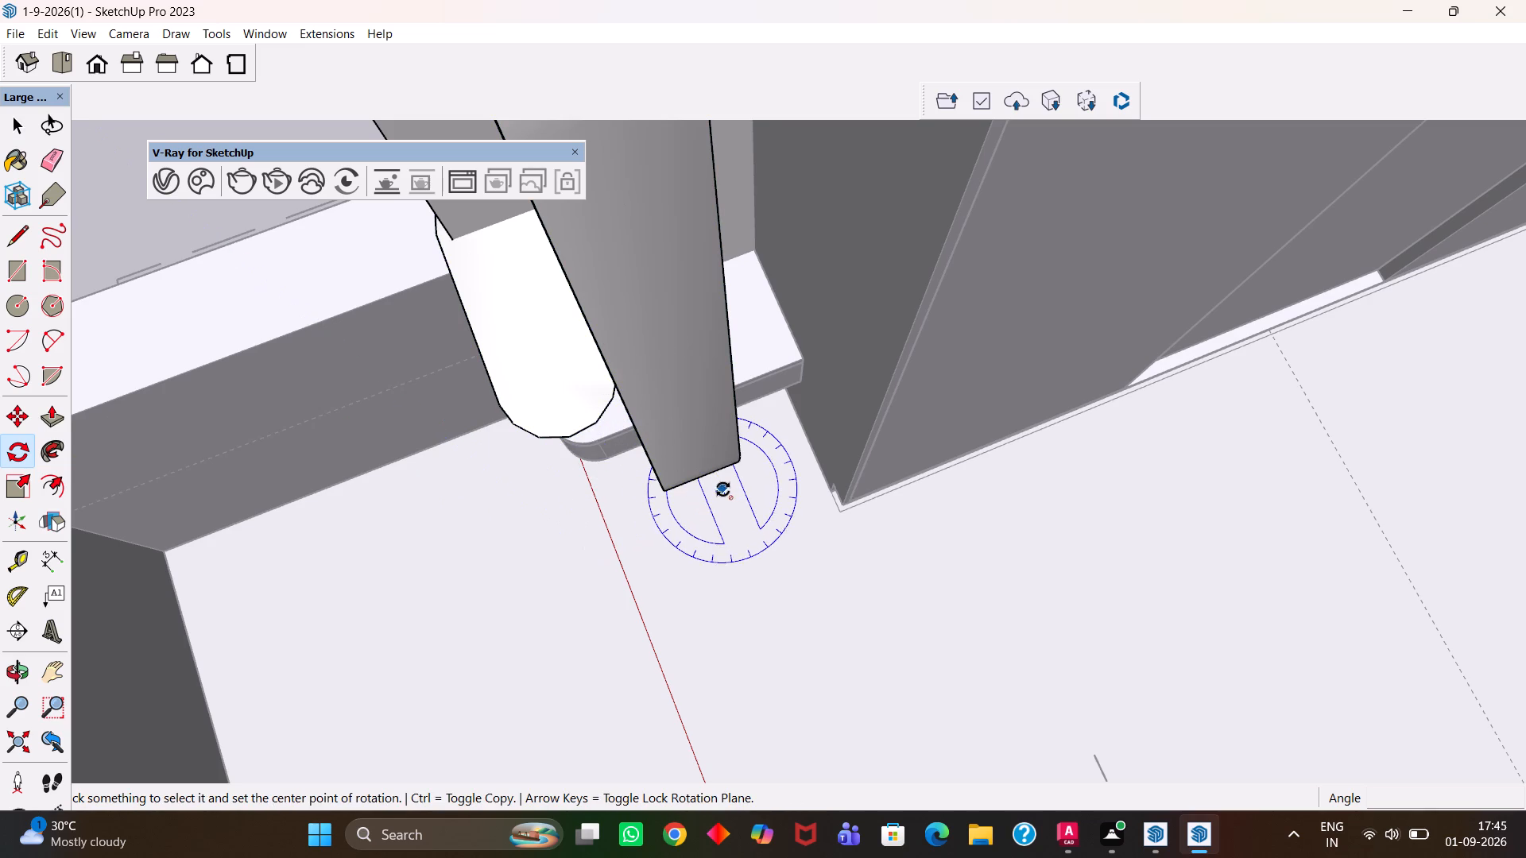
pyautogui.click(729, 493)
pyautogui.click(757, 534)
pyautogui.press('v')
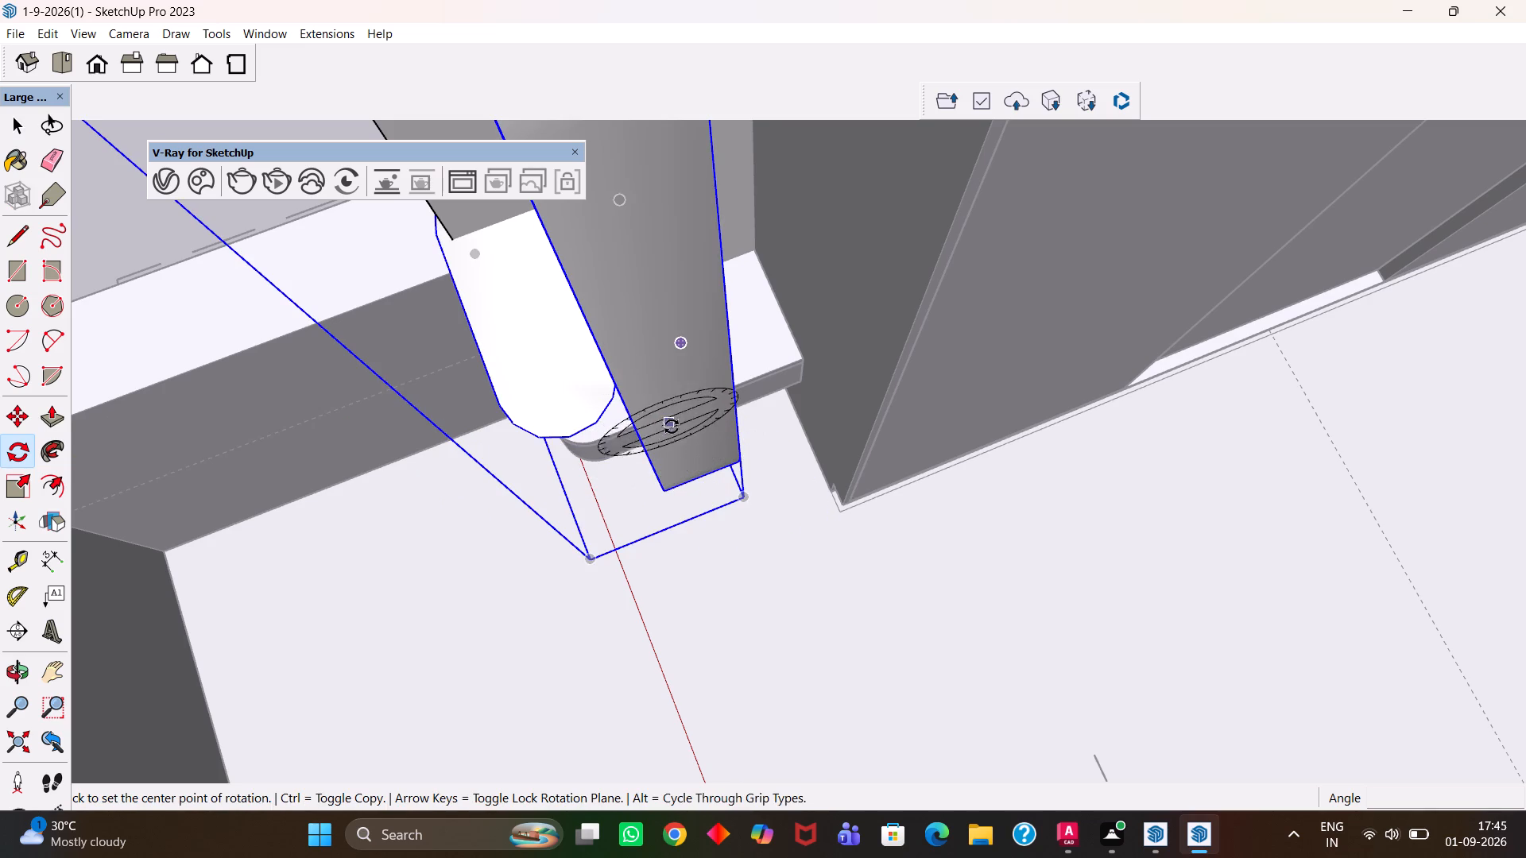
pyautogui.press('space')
# Rotate the mirror 90 degrees on the horizontal plane about its lower bounding corner nearest the wardrobe.
pyautogui.click(673, 427)
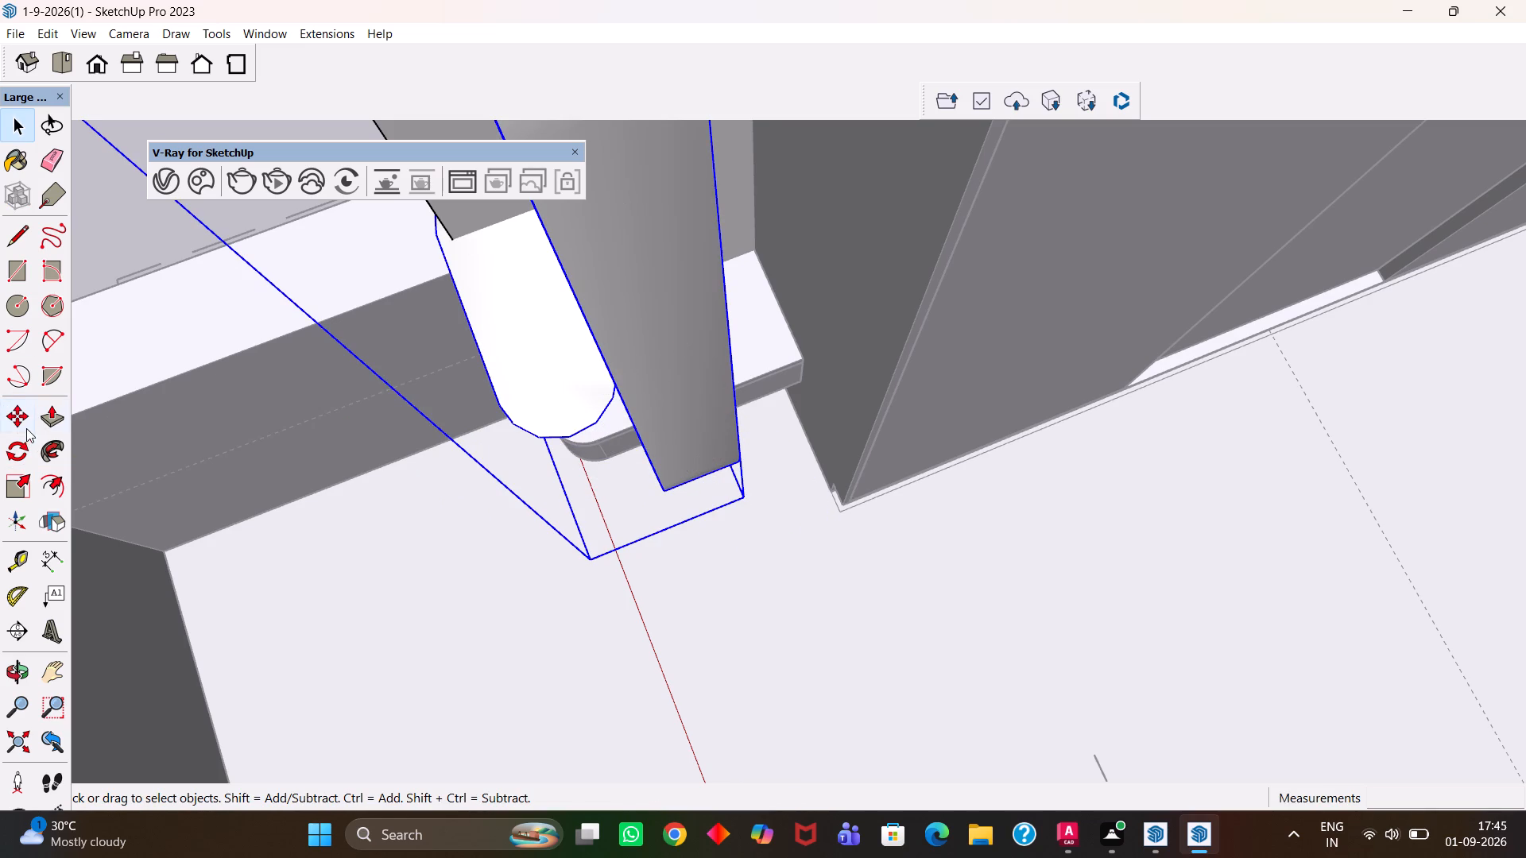
pyautogui.click(22, 446)
pyautogui.click(745, 497)
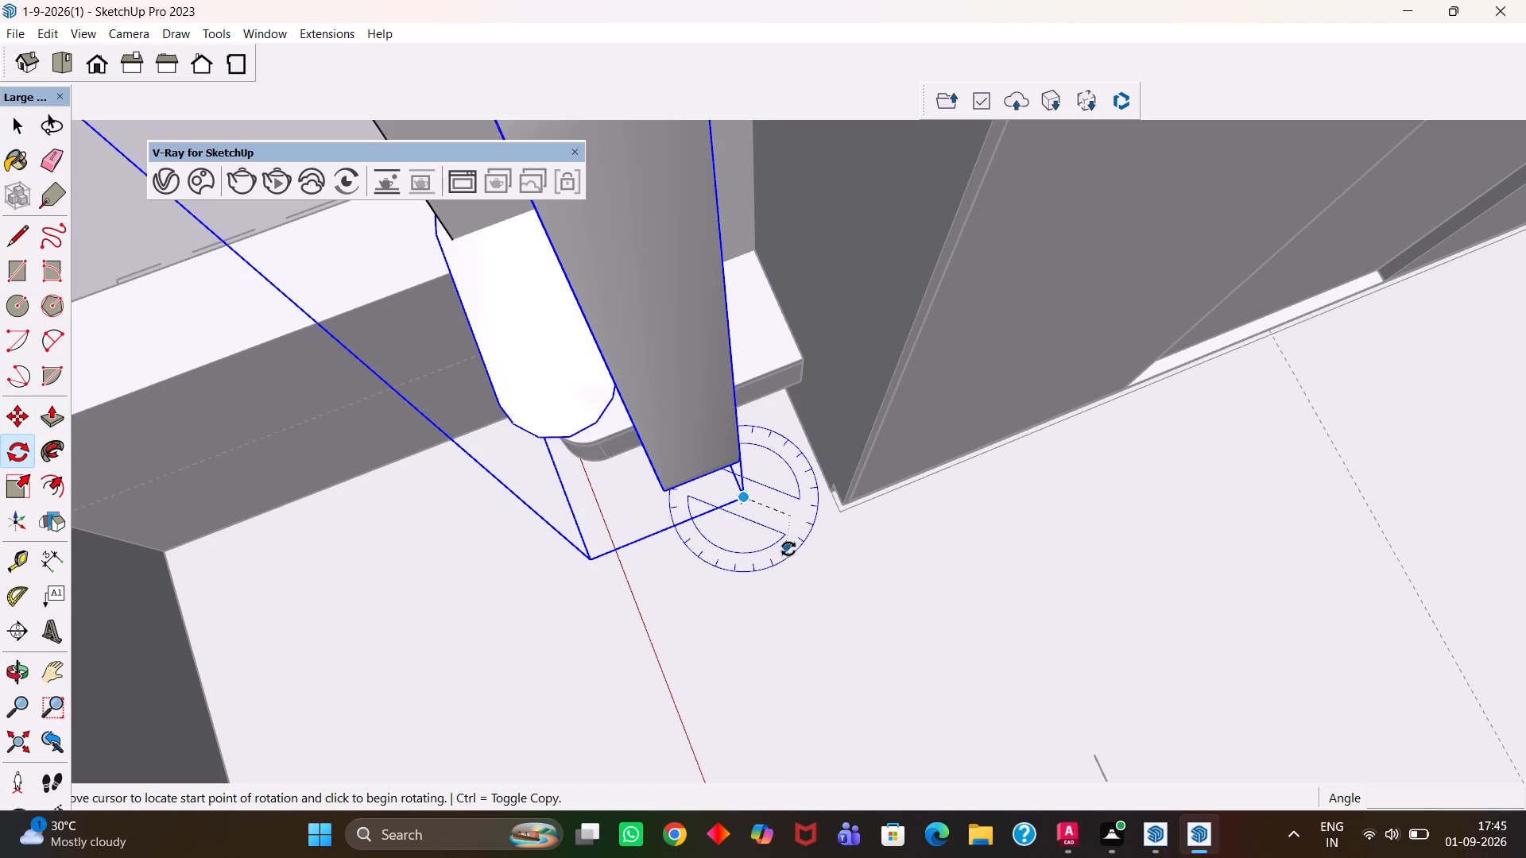
pyautogui.click(770, 585)
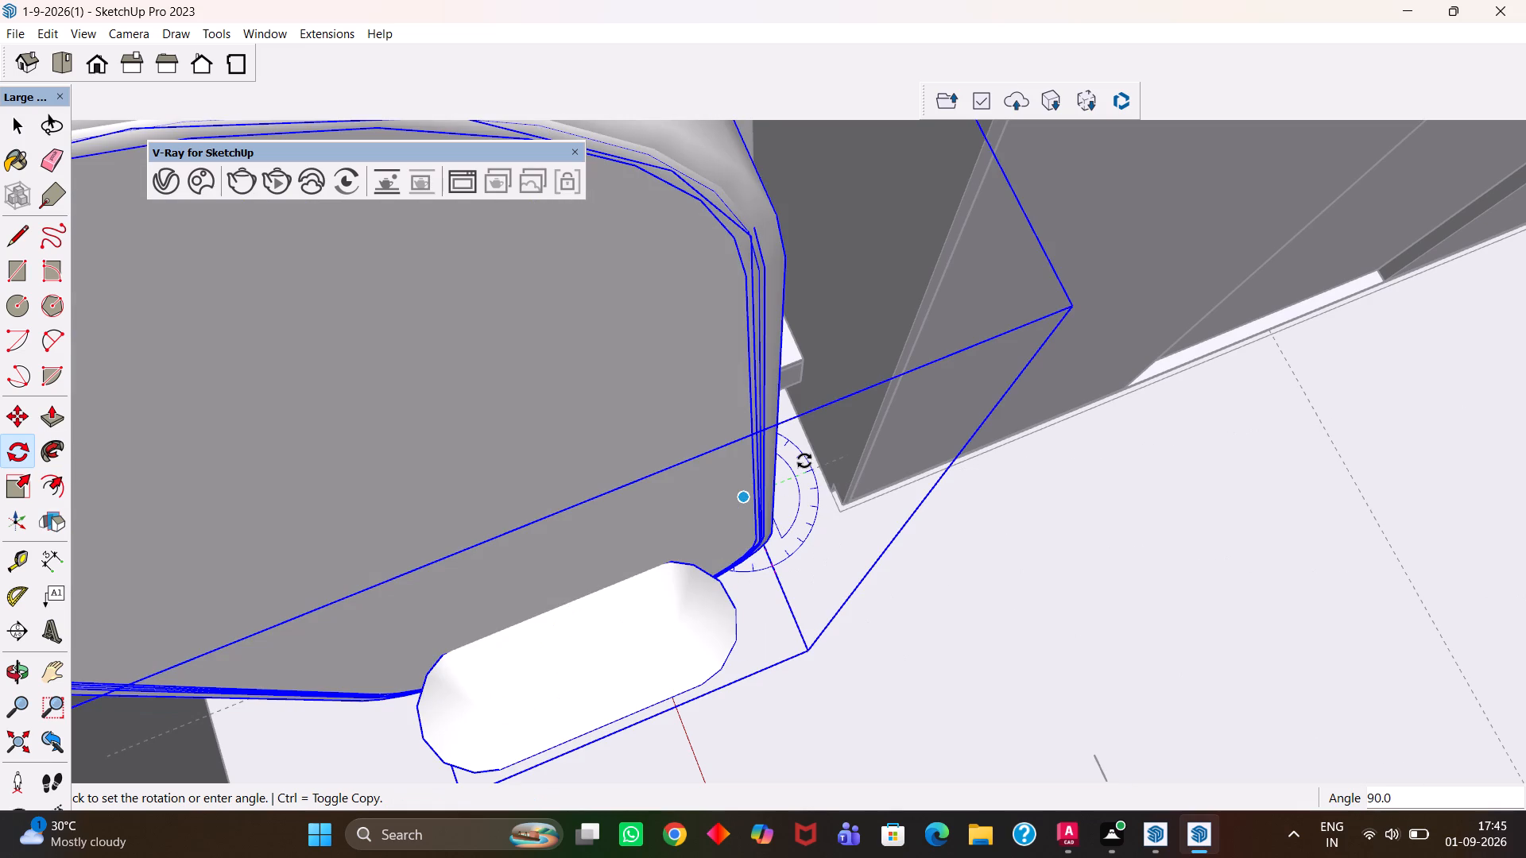
pyautogui.click(804, 461)
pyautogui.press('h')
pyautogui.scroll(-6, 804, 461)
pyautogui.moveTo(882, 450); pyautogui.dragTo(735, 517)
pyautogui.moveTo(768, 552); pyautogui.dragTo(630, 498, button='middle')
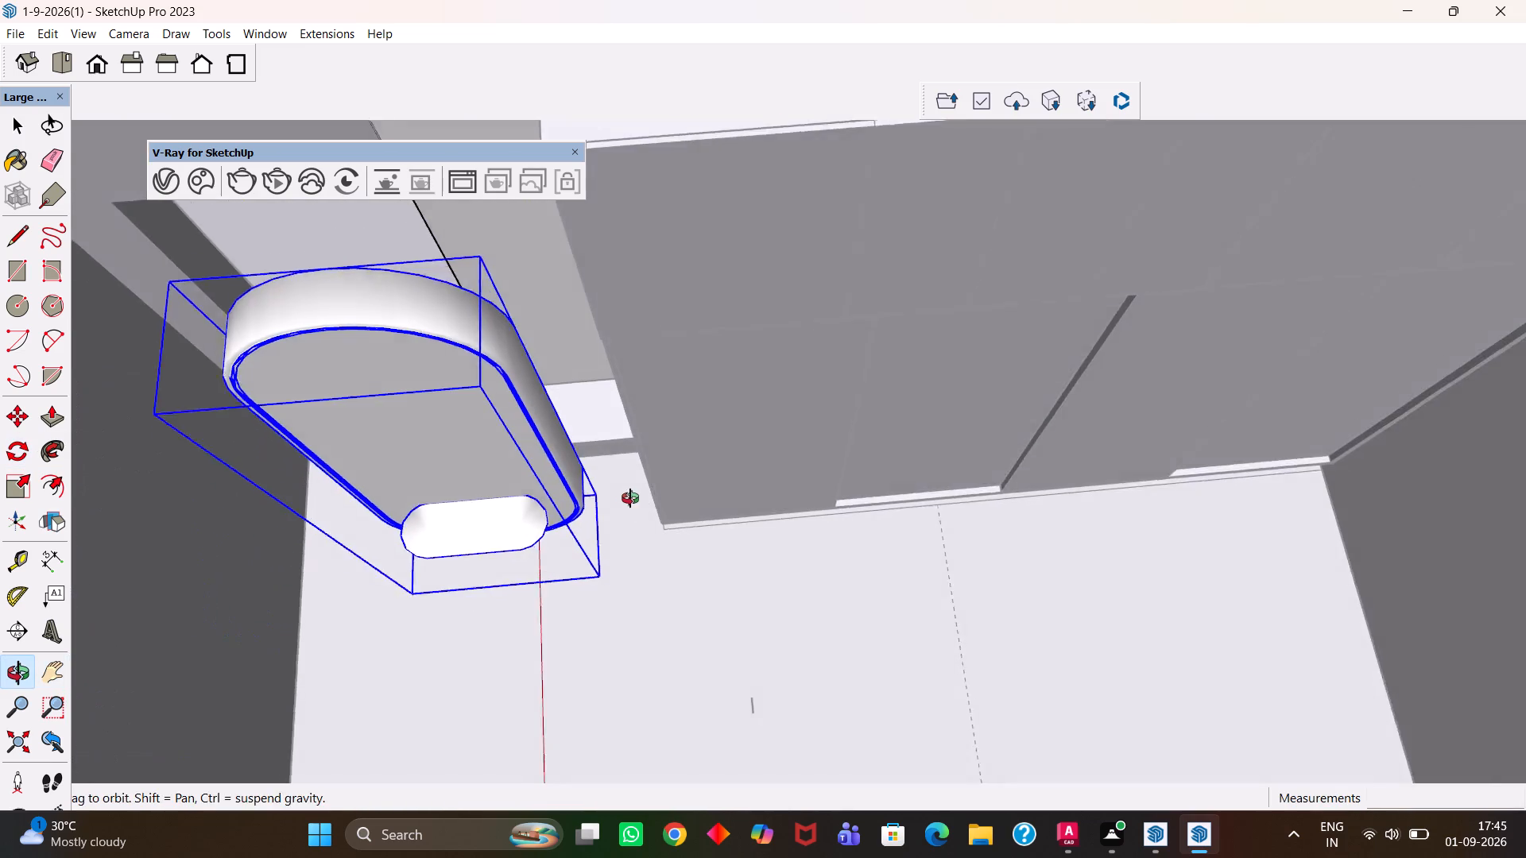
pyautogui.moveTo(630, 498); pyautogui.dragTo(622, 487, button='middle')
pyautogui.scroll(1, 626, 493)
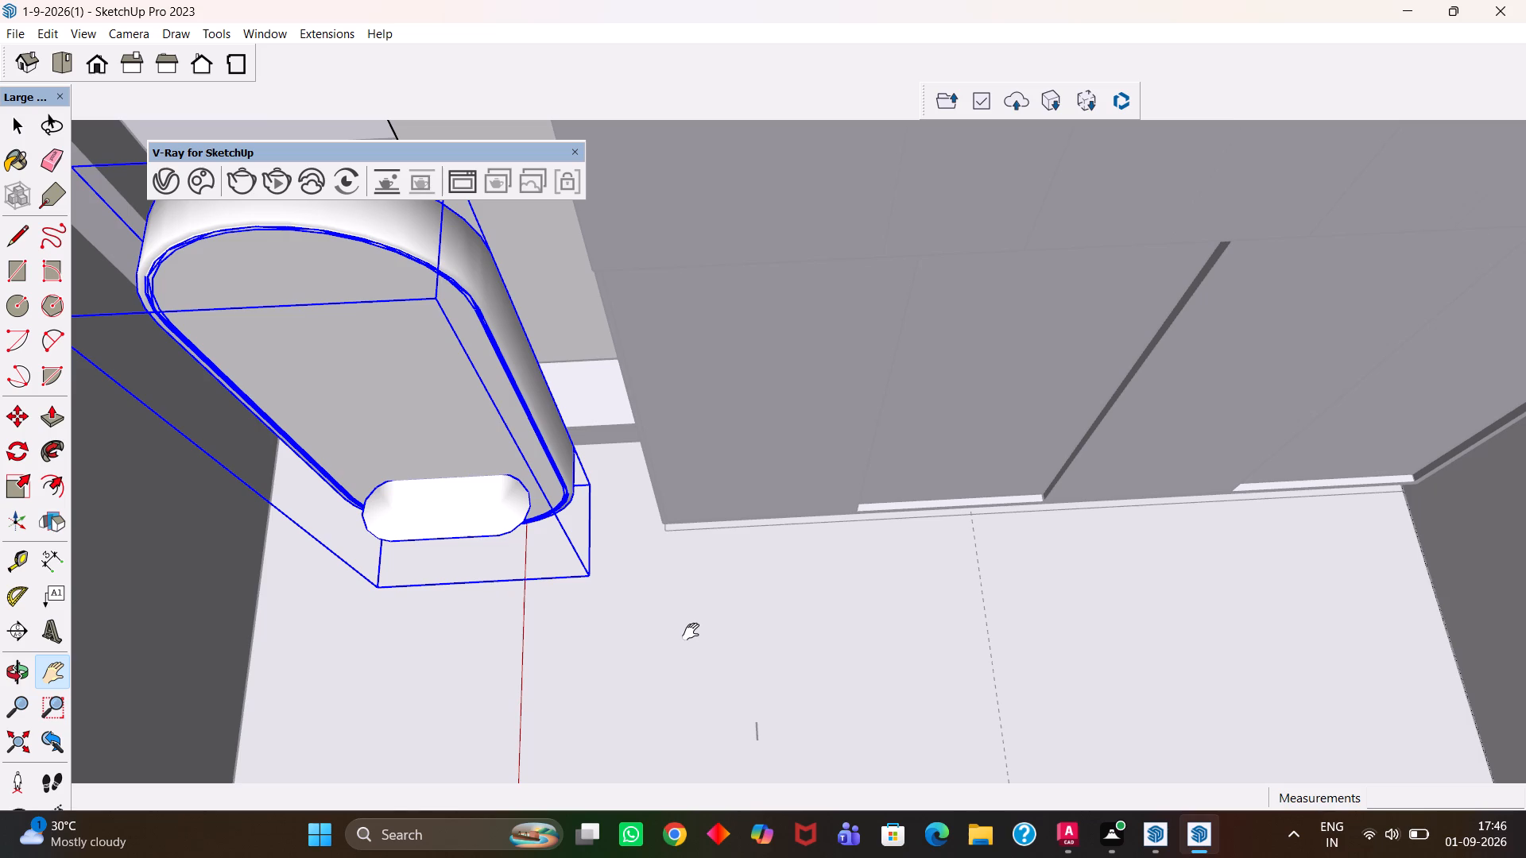
# Move the mirror by its lower bounding corner to the floor-level wall corner between the window and the wardrobe.
pyautogui.scroll(-1, 691, 632)
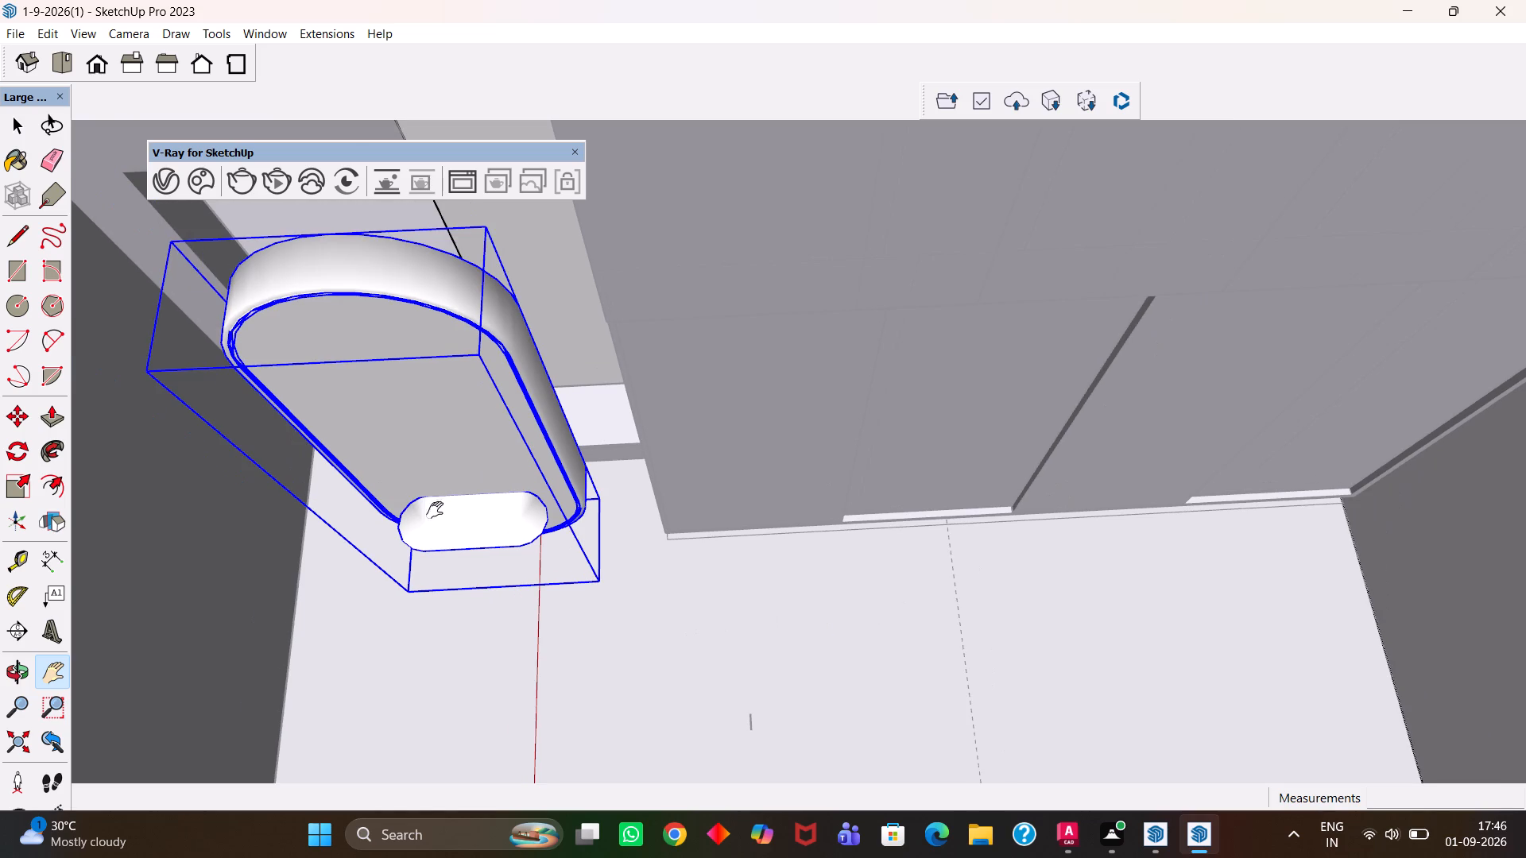
pyautogui.scroll(5, 517, 510)
pyautogui.scroll(-5, 518, 527)
pyautogui.press('h')
pyautogui.moveTo(418, 489); pyautogui.dragTo(478, 517)
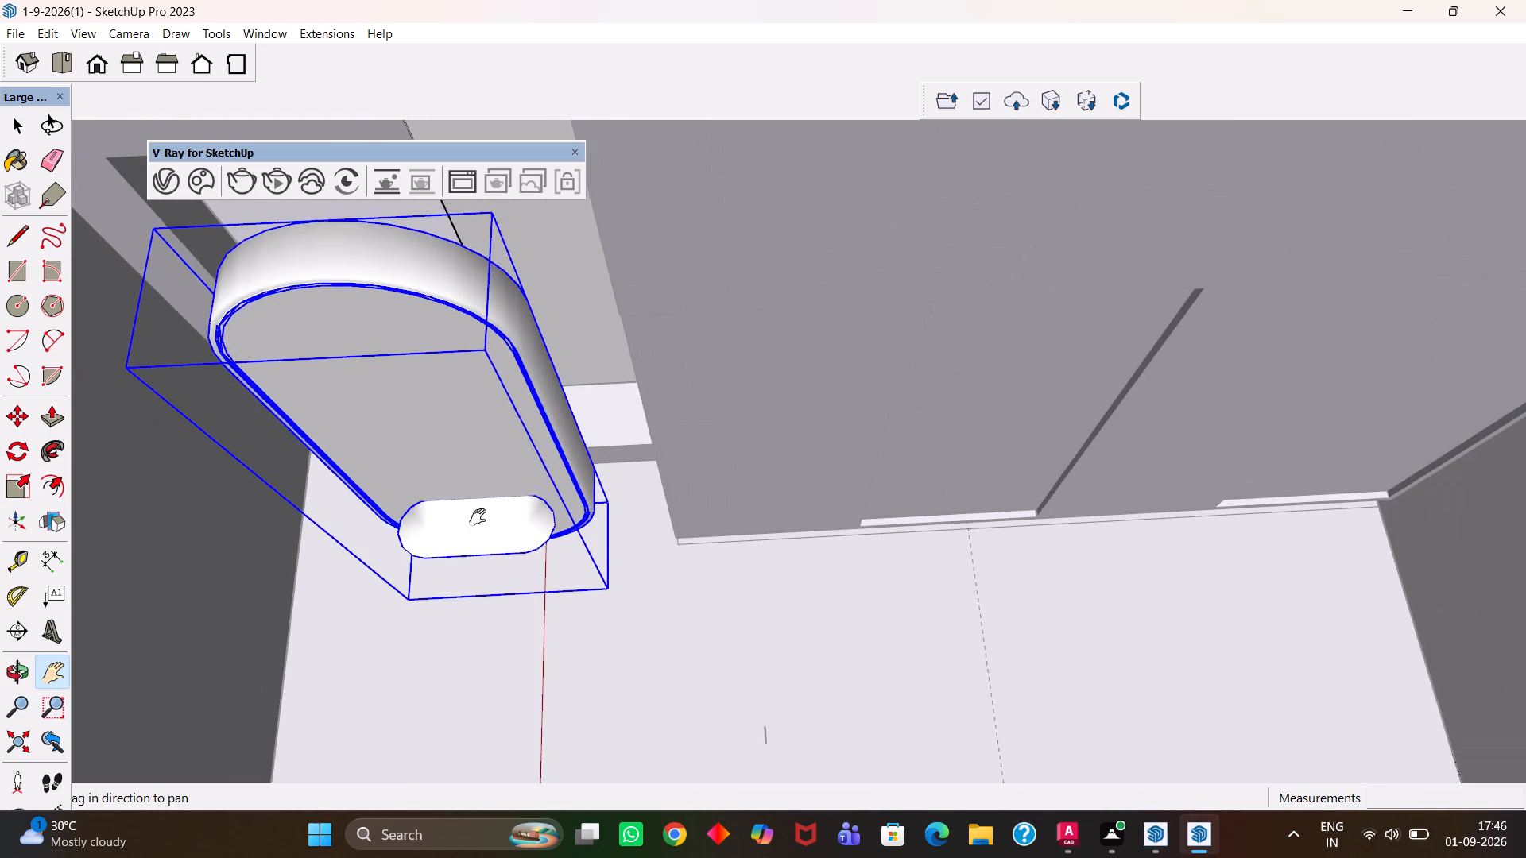
pyautogui.moveTo(478, 517); pyautogui.dragTo(633, 570)
pyautogui.moveTo(545, 569); pyautogui.dragTo(709, 420, button='middle')
pyautogui.scroll(2, 709, 420)
pyautogui.moveTo(618, 537); pyautogui.dragTo(694, 577, button='middle')
pyautogui.scroll(2, 631, 553)
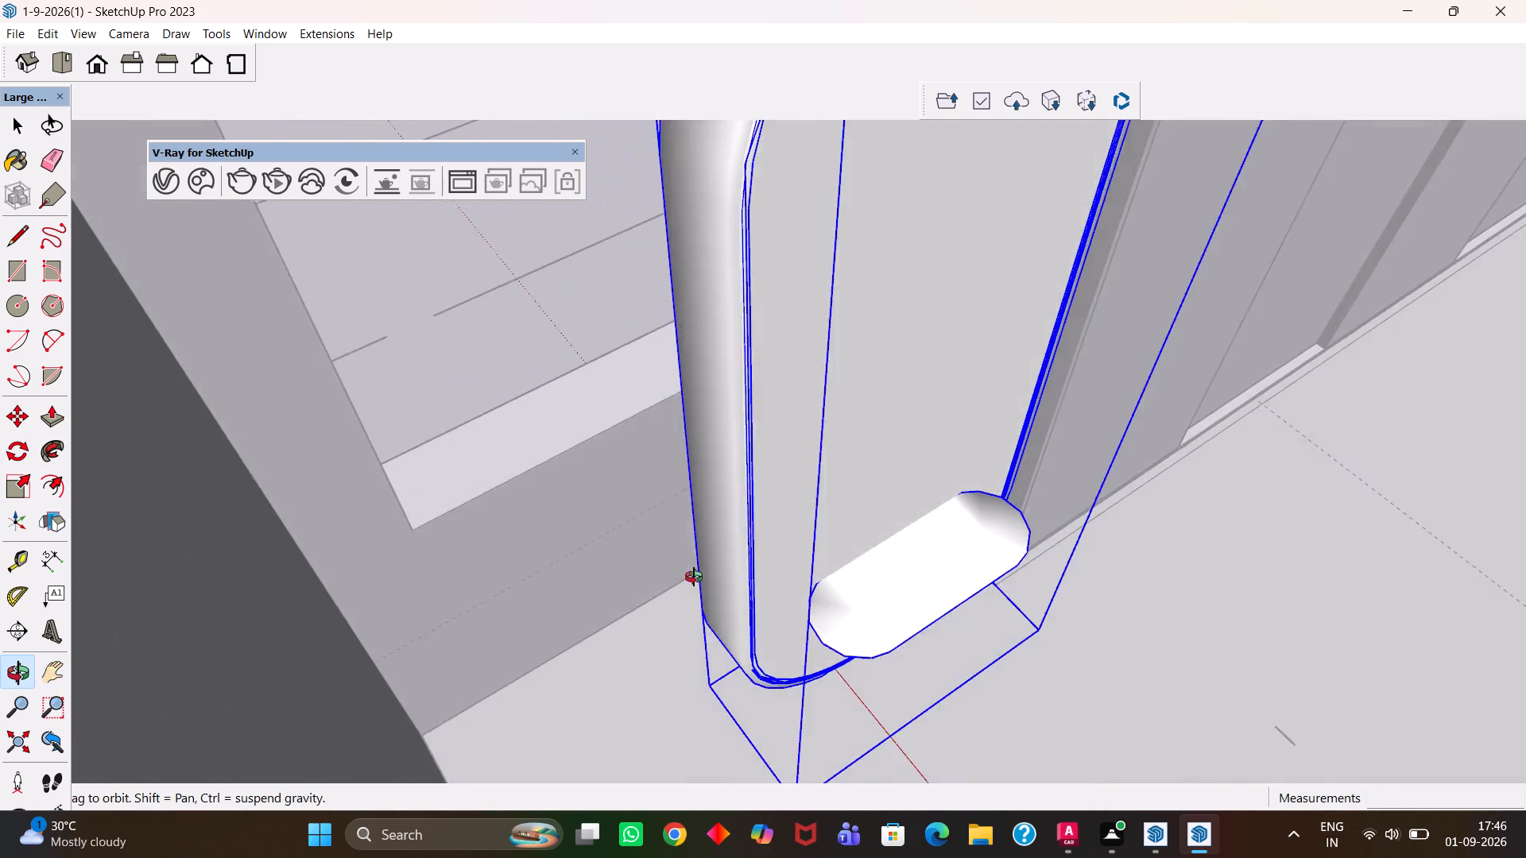
pyautogui.moveTo(694, 577); pyautogui.dragTo(751, 604, button='middle')
pyautogui.press('m')
pyautogui.scroll(1, 751, 638)
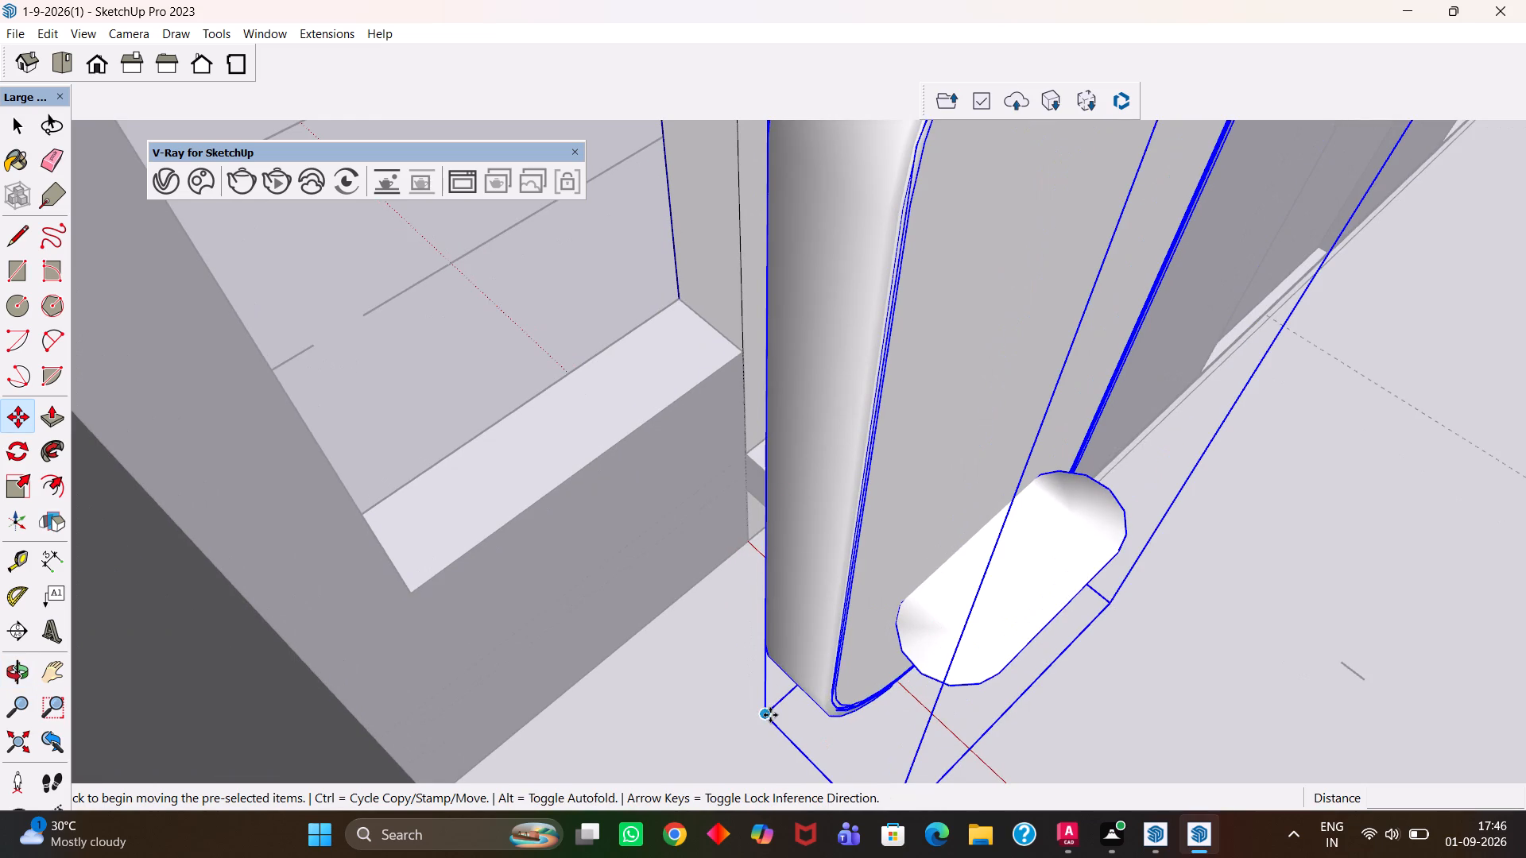
pyautogui.click(766, 711)
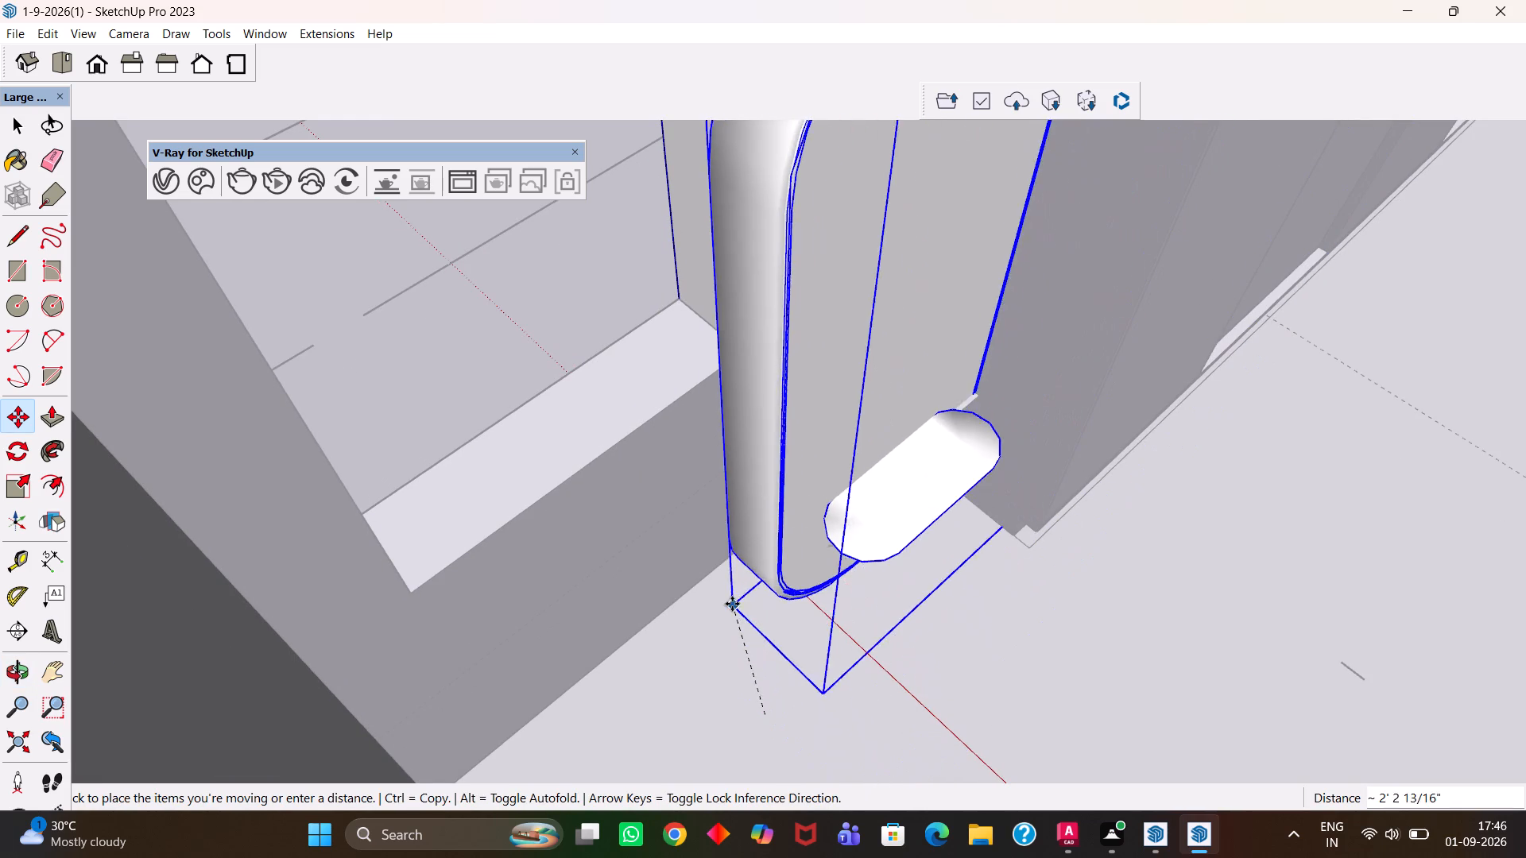
pyautogui.click(753, 539)
# Open the mirror for editing and delete its white rounded block, the small shelf and the two supporting pegs above the ledge.
pyautogui.moveTo(834, 535); pyautogui.dragTo(603, 424, button='middle')
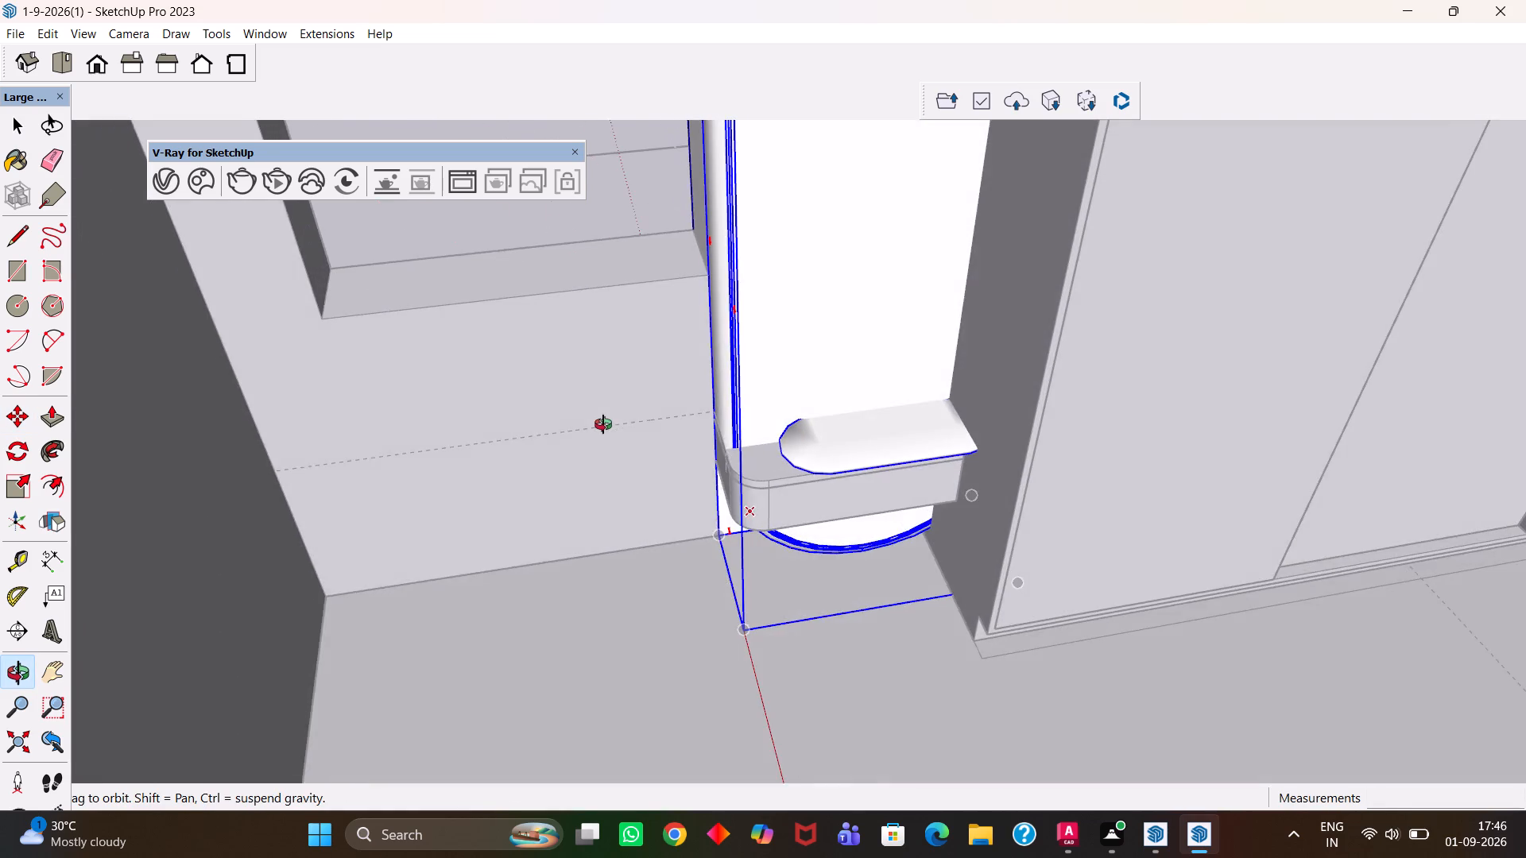
pyautogui.moveTo(603, 424); pyautogui.dragTo(728, 499, button='middle')
pyautogui.press('h')
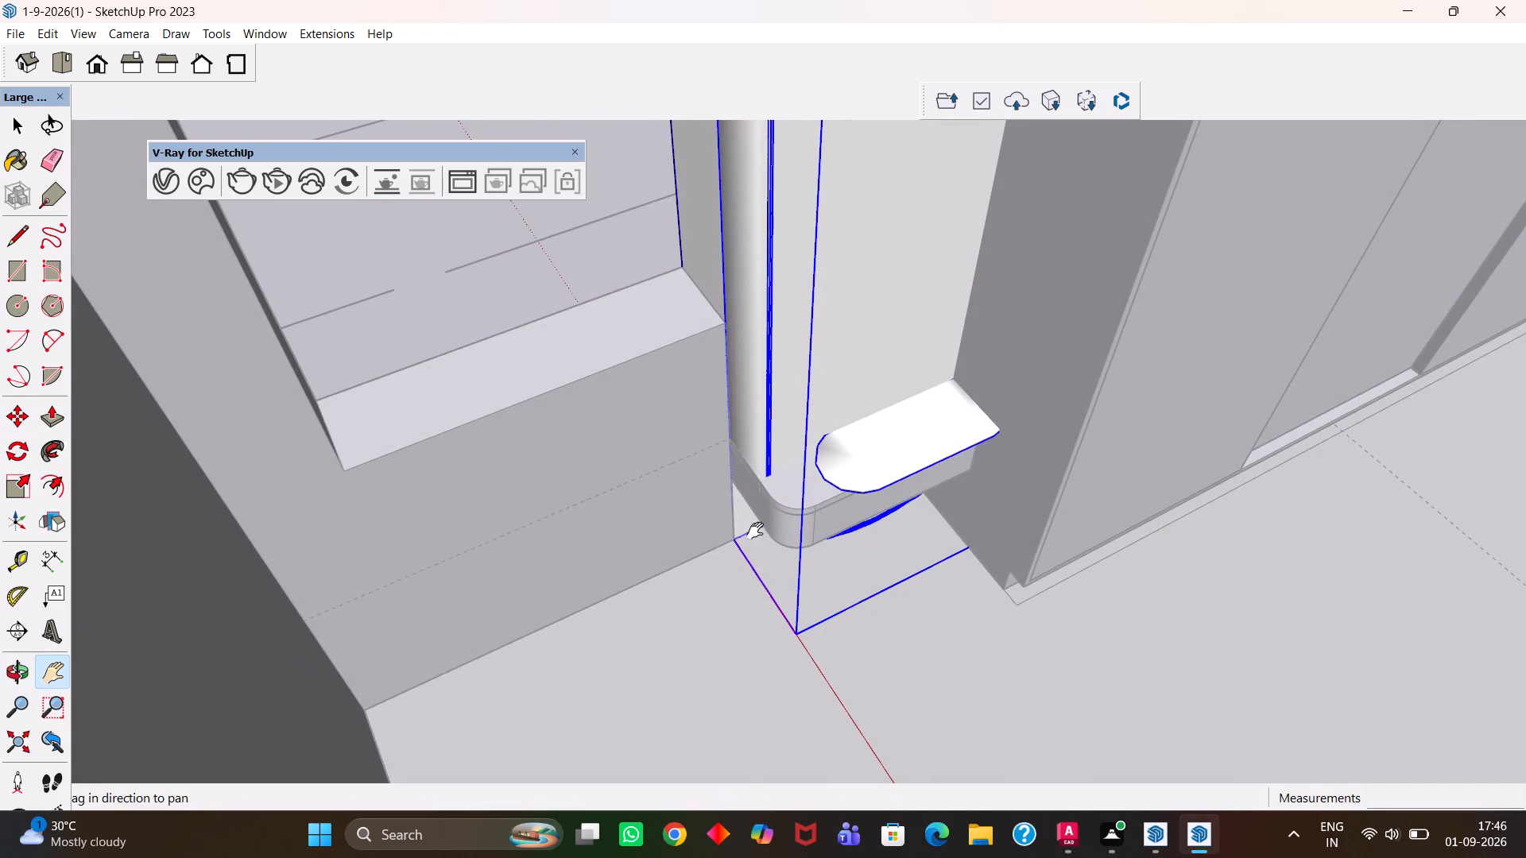
pyautogui.moveTo(805, 490); pyautogui.dragTo(718, 589)
pyautogui.press('space')
pyautogui.click(811, 547)
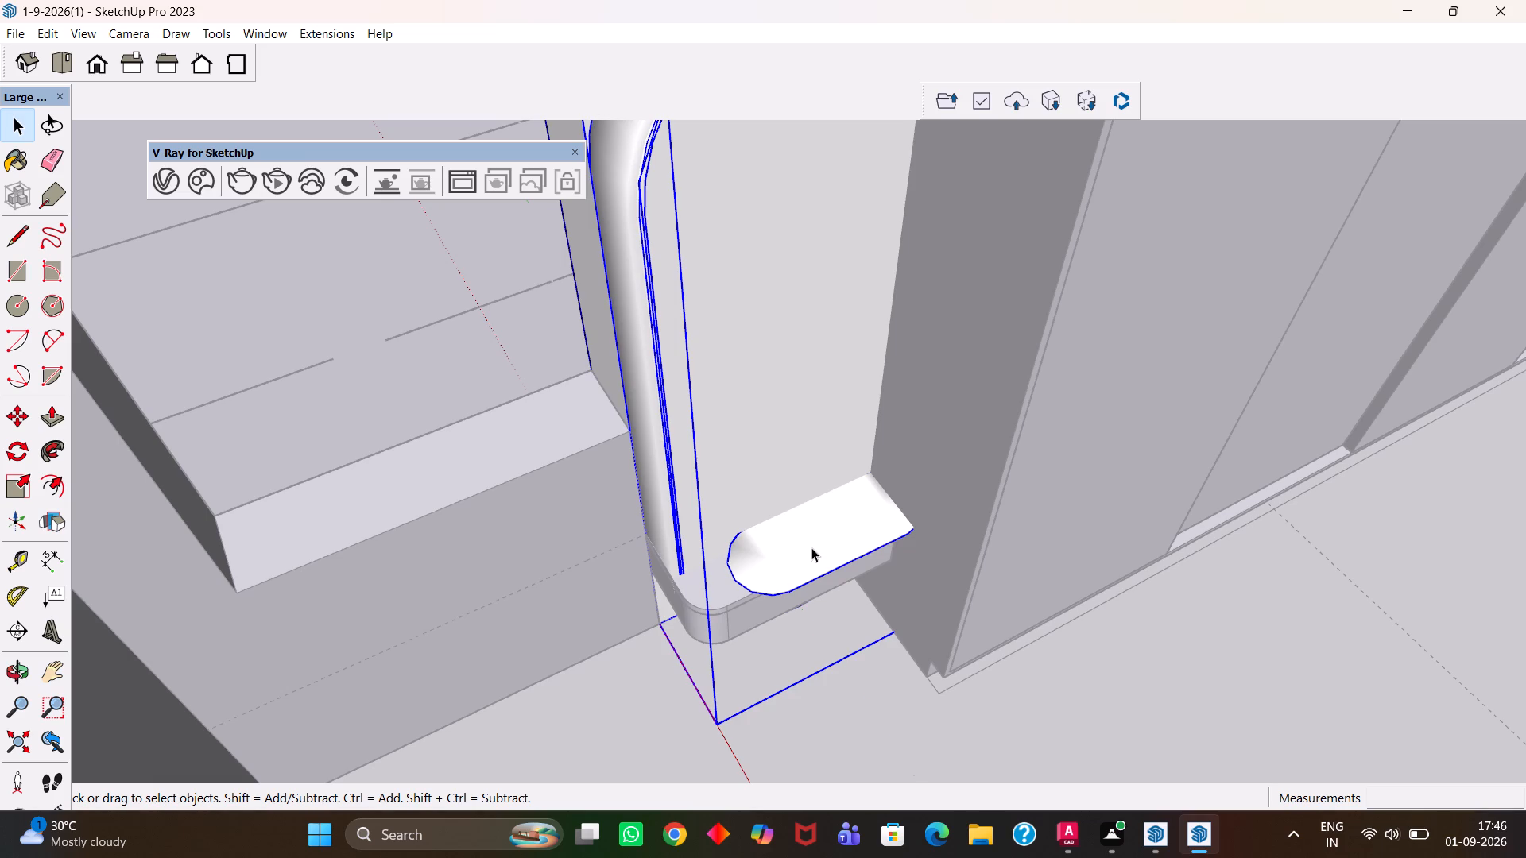
pyautogui.doubleClick(811, 547)
pyautogui.press('Delete')
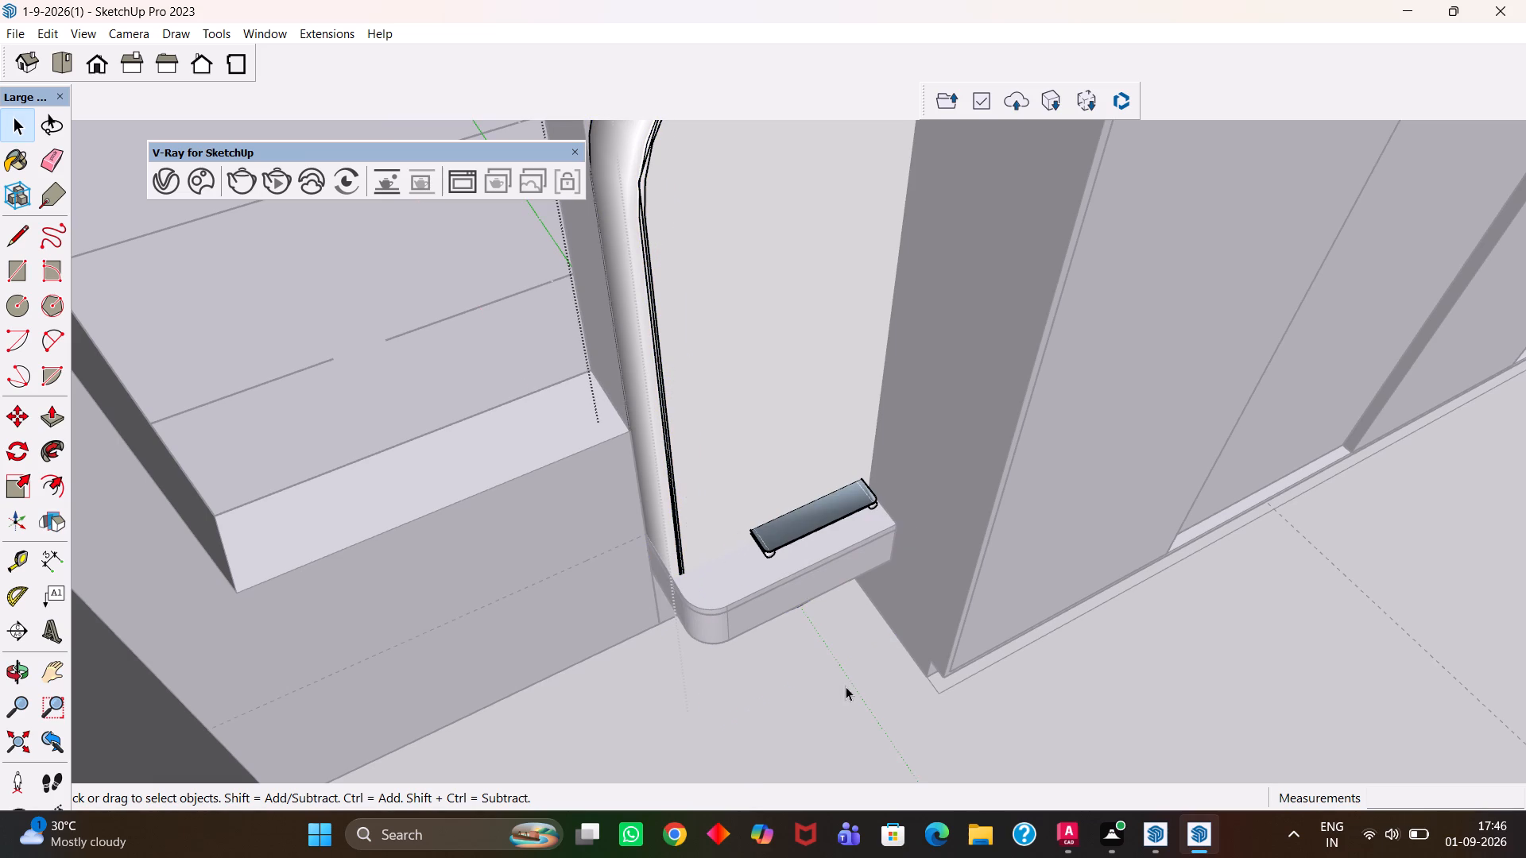
pyautogui.click(801, 518)
pyautogui.doubleClick(801, 518)
pyautogui.scroll(3, 802, 521)
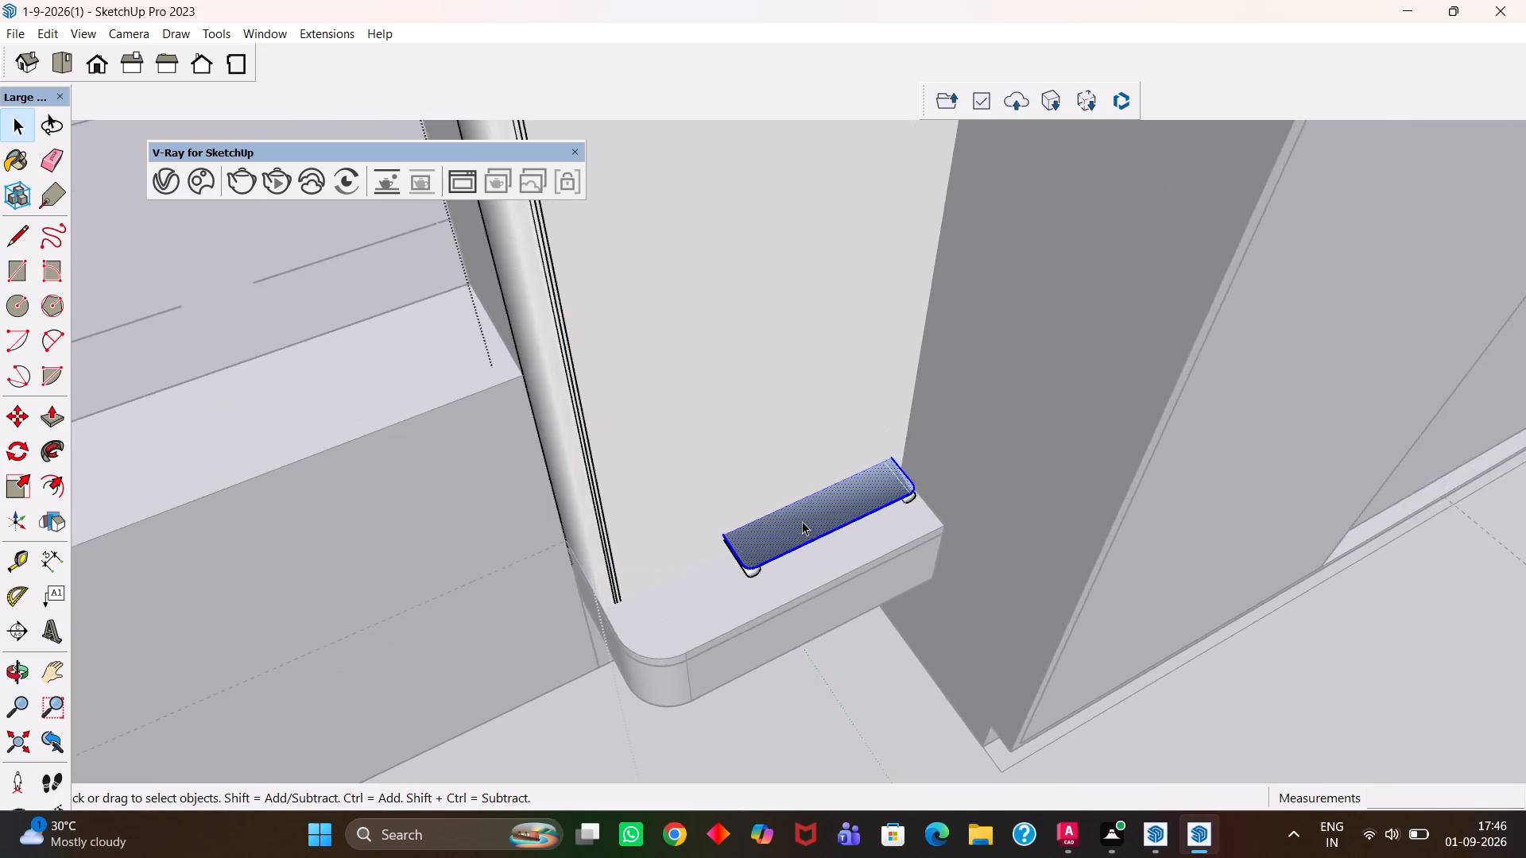
pyautogui.scroll(4, 802, 521)
pyautogui.press('Delete')
pyautogui.click(941, 469)
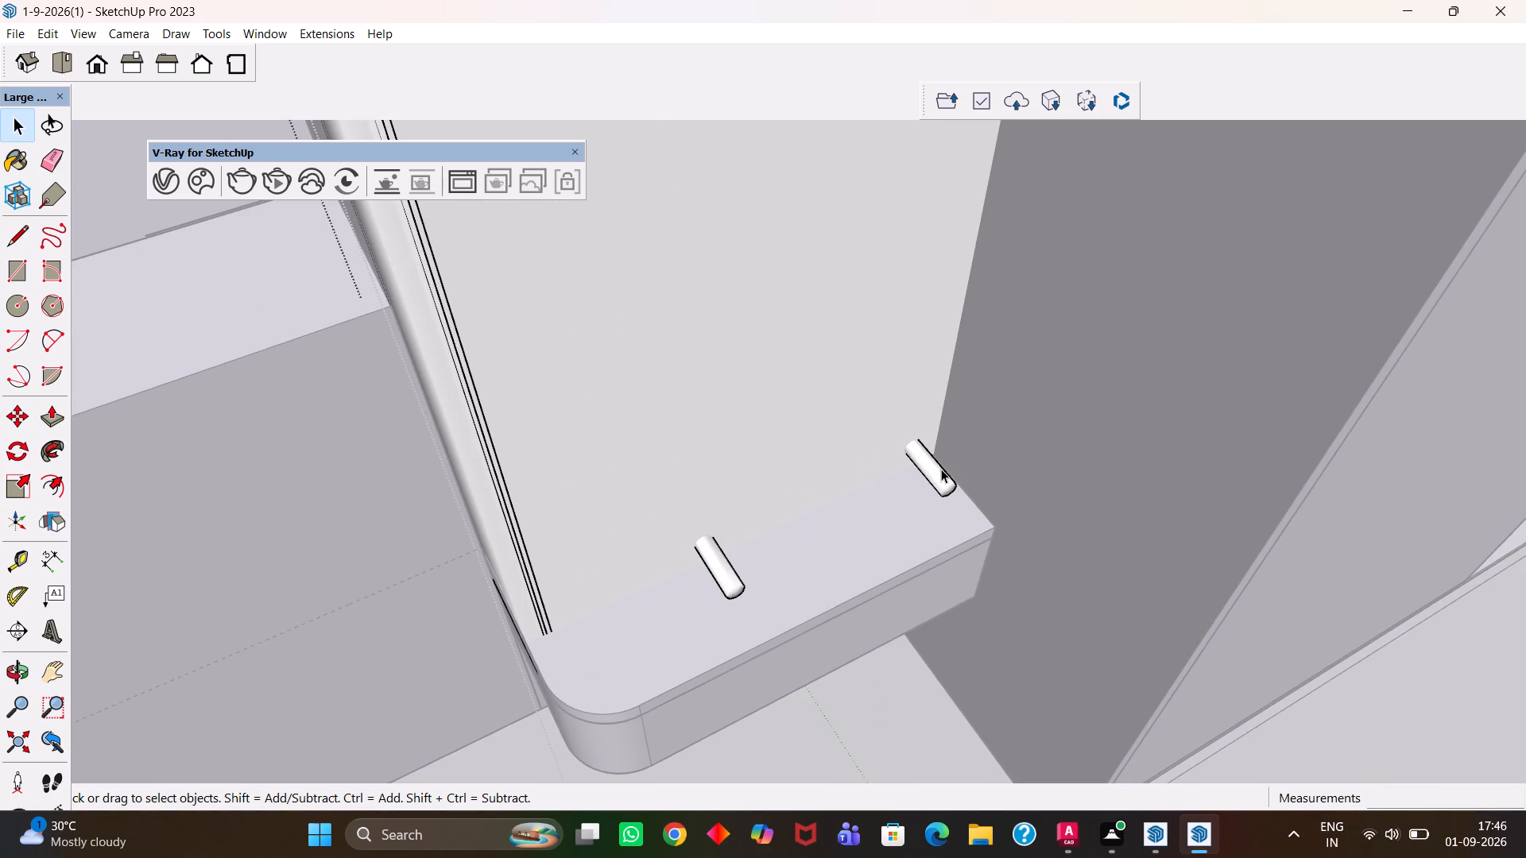
pyautogui.click(940, 470)
pyautogui.tripleClick(940, 470)
pyautogui.press('Delete')
pyautogui.click(722, 578)
pyautogui.tripleClick(722, 577)
pyautogui.press('Delete')
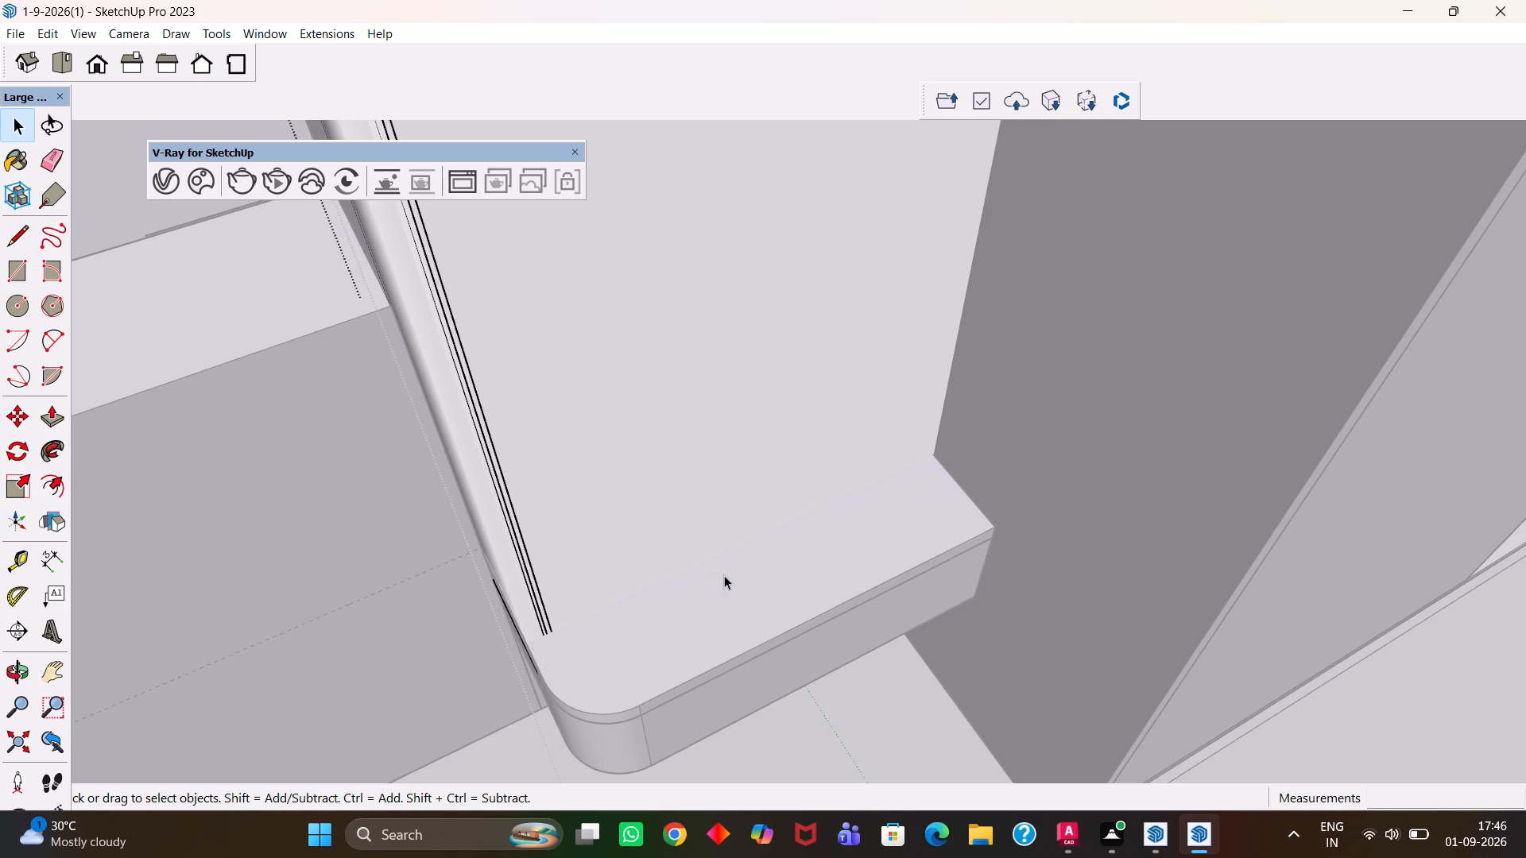
pyautogui.click(780, 551)
# Scale the mirror's width down so it fits the wall between the window and the wardrobe's side.
pyautogui.scroll(-5, 765, 558)
pyautogui.click(684, 481)
pyautogui.scroll(-8, 684, 481)
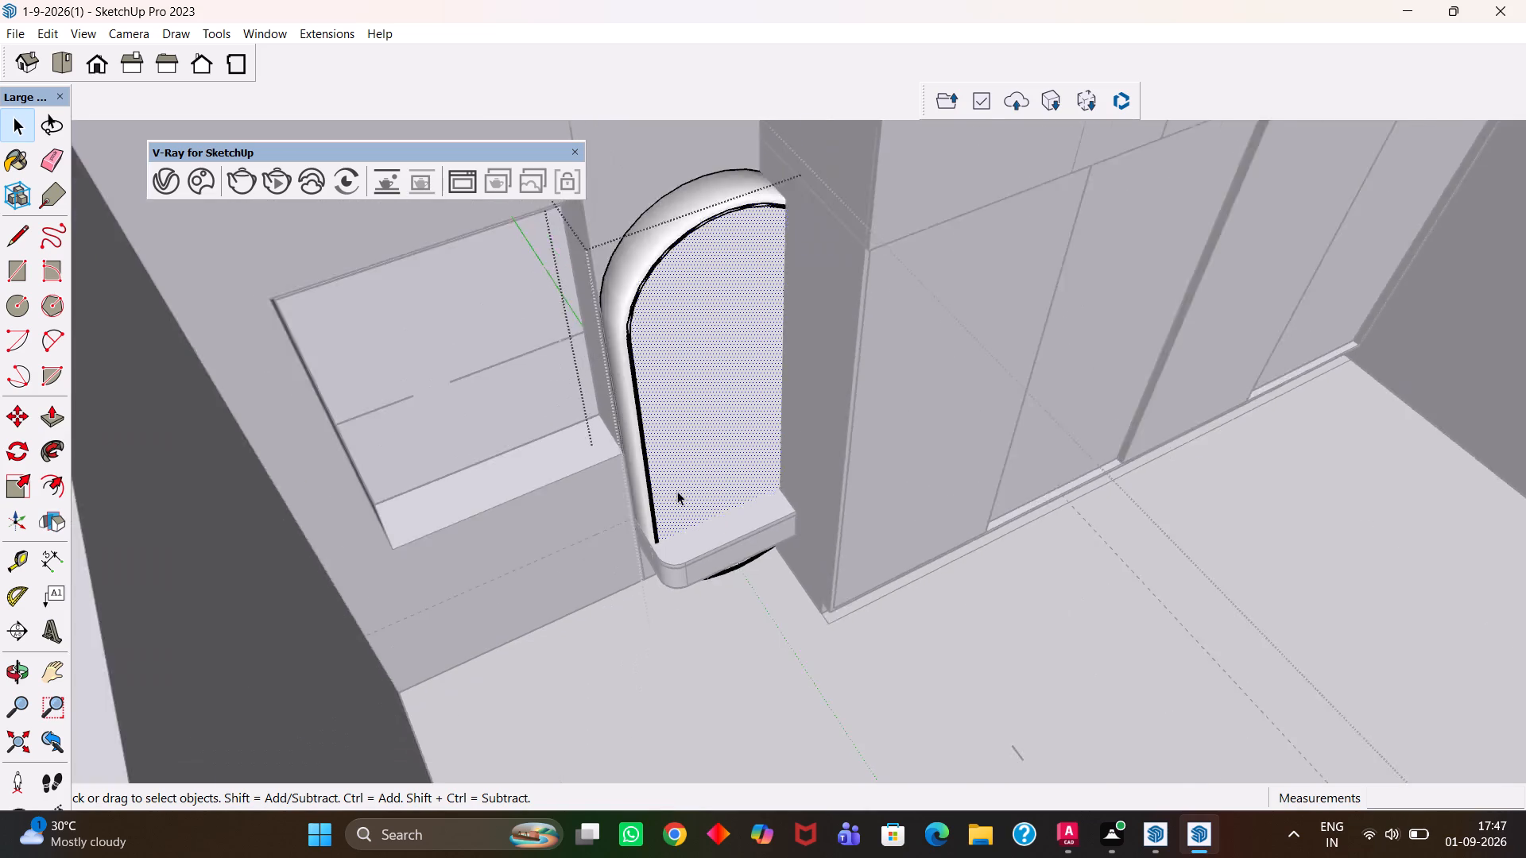
pyautogui.scroll(-7, 677, 491)
pyautogui.scroll(1, 676, 508)
pyautogui.moveTo(676, 515); pyautogui.dragTo(586, 554, button='middle')
pyautogui.press('space')
pyautogui.click(884, 612)
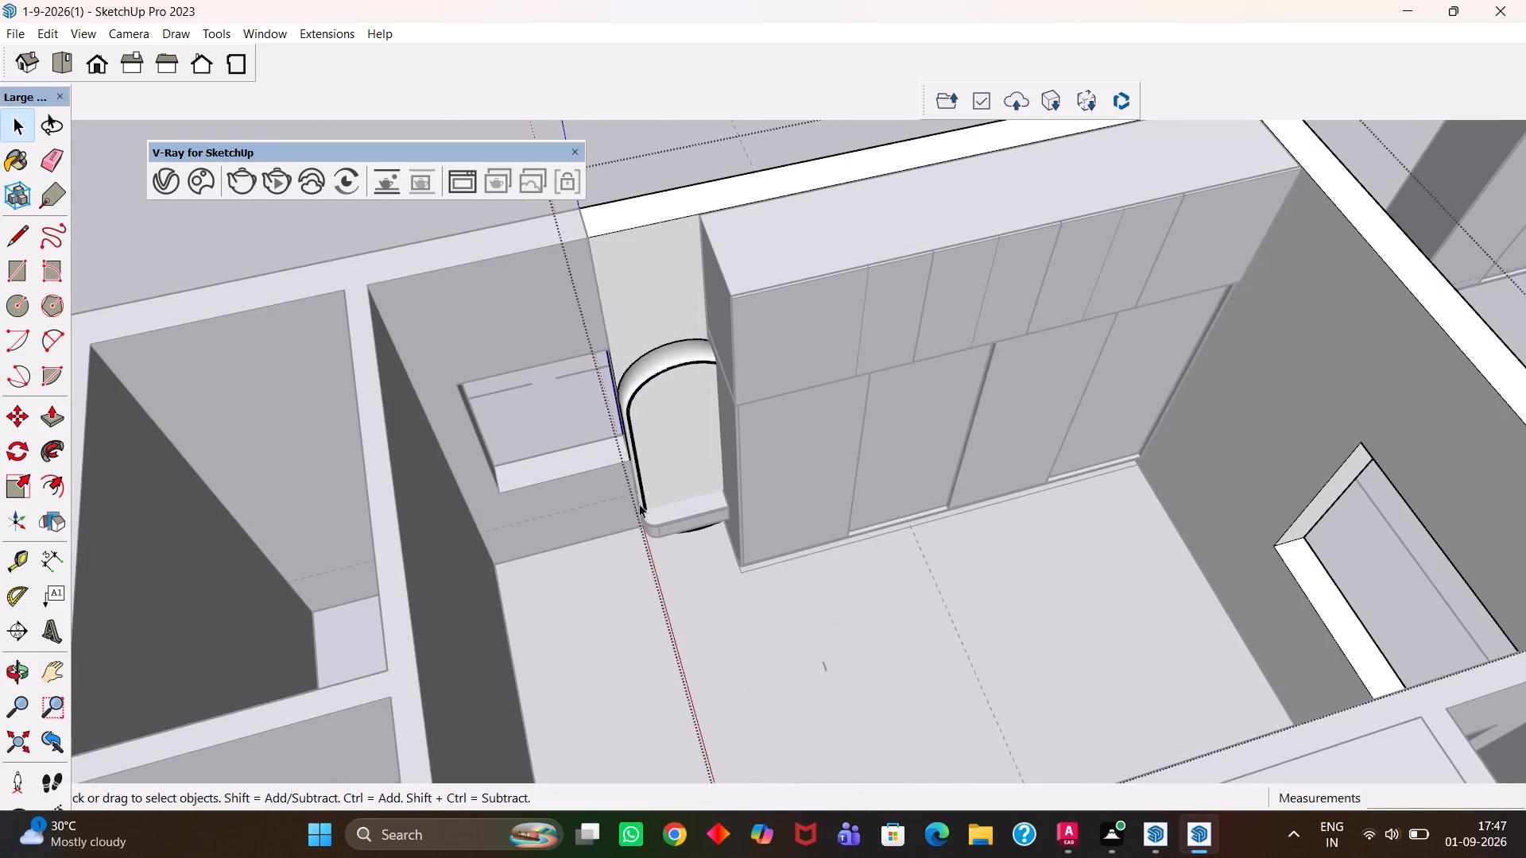
pyautogui.click(640, 402)
pyautogui.moveTo(647, 390); pyautogui.dragTo(699, 440, button='middle')
pyautogui.scroll(1, 695, 442)
pyautogui.moveTo(699, 440); pyautogui.dragTo(698, 441, button='middle')
pyautogui.press('s')
pyautogui.scroll(3, 635, 481)
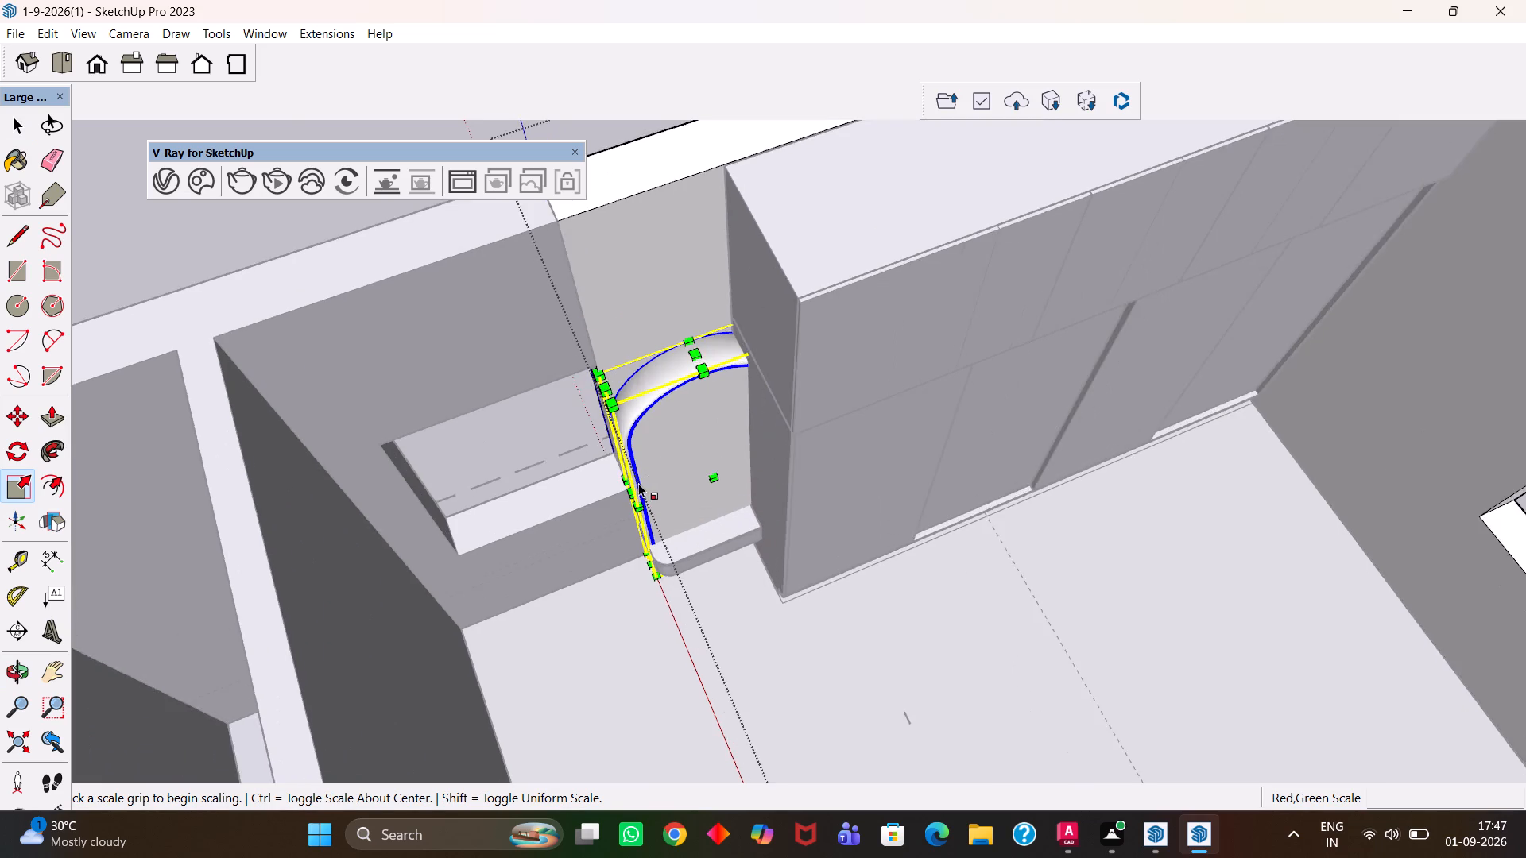
pyautogui.scroll(5, 638, 483)
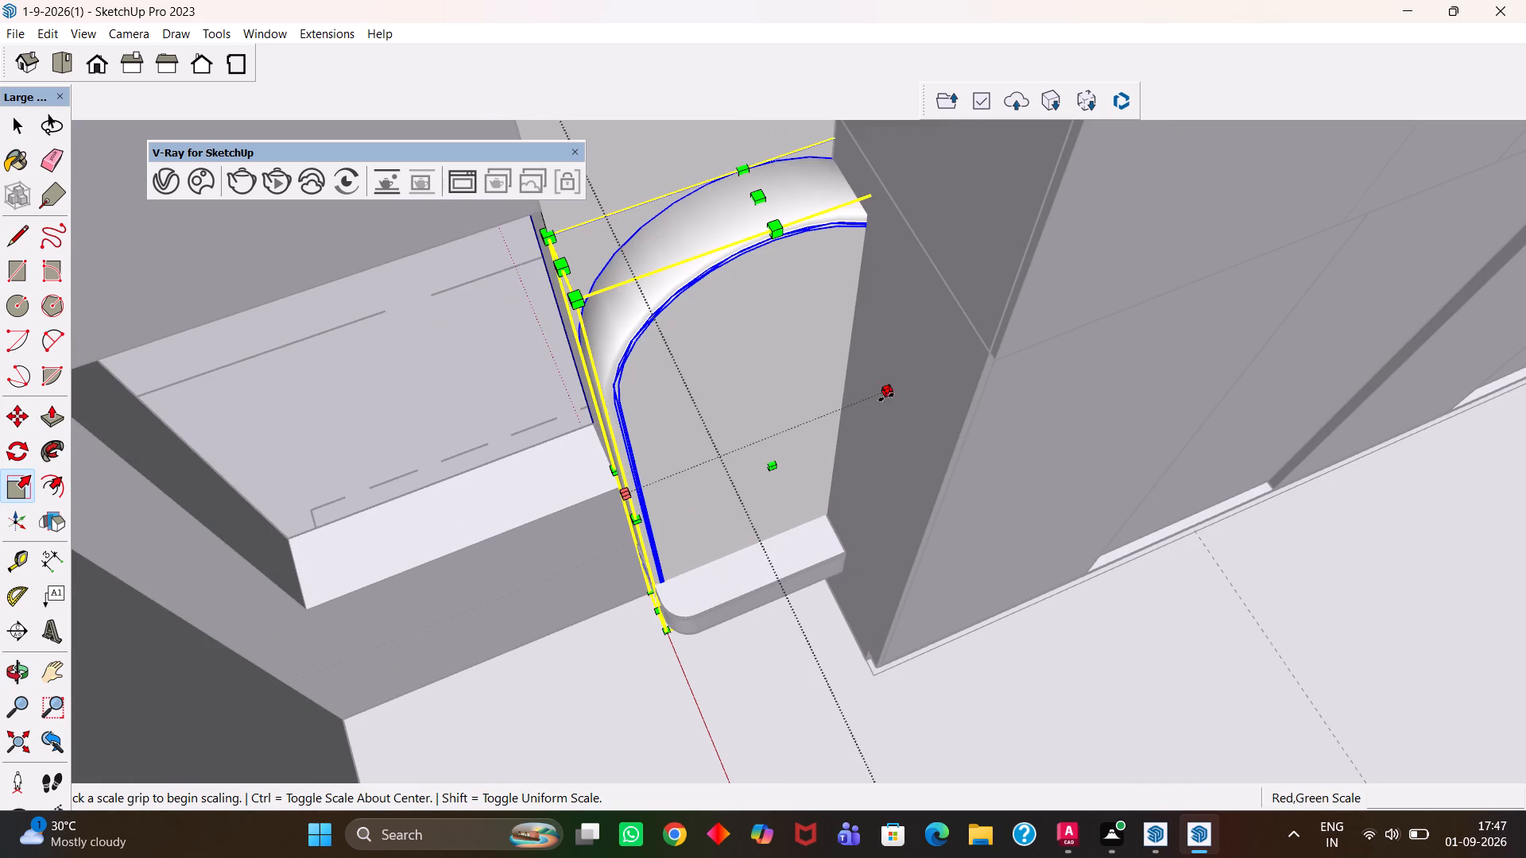
pyautogui.click(886, 397)
pyautogui.click(866, 314)
# Move the mirror up by its lower front bounding corner so its base sits above the small rounded ledge.
pyautogui.scroll(-5, 846, 322)
pyautogui.moveTo(755, 425); pyautogui.dragTo(792, 344, button='middle')
pyautogui.scroll(1, 765, 408)
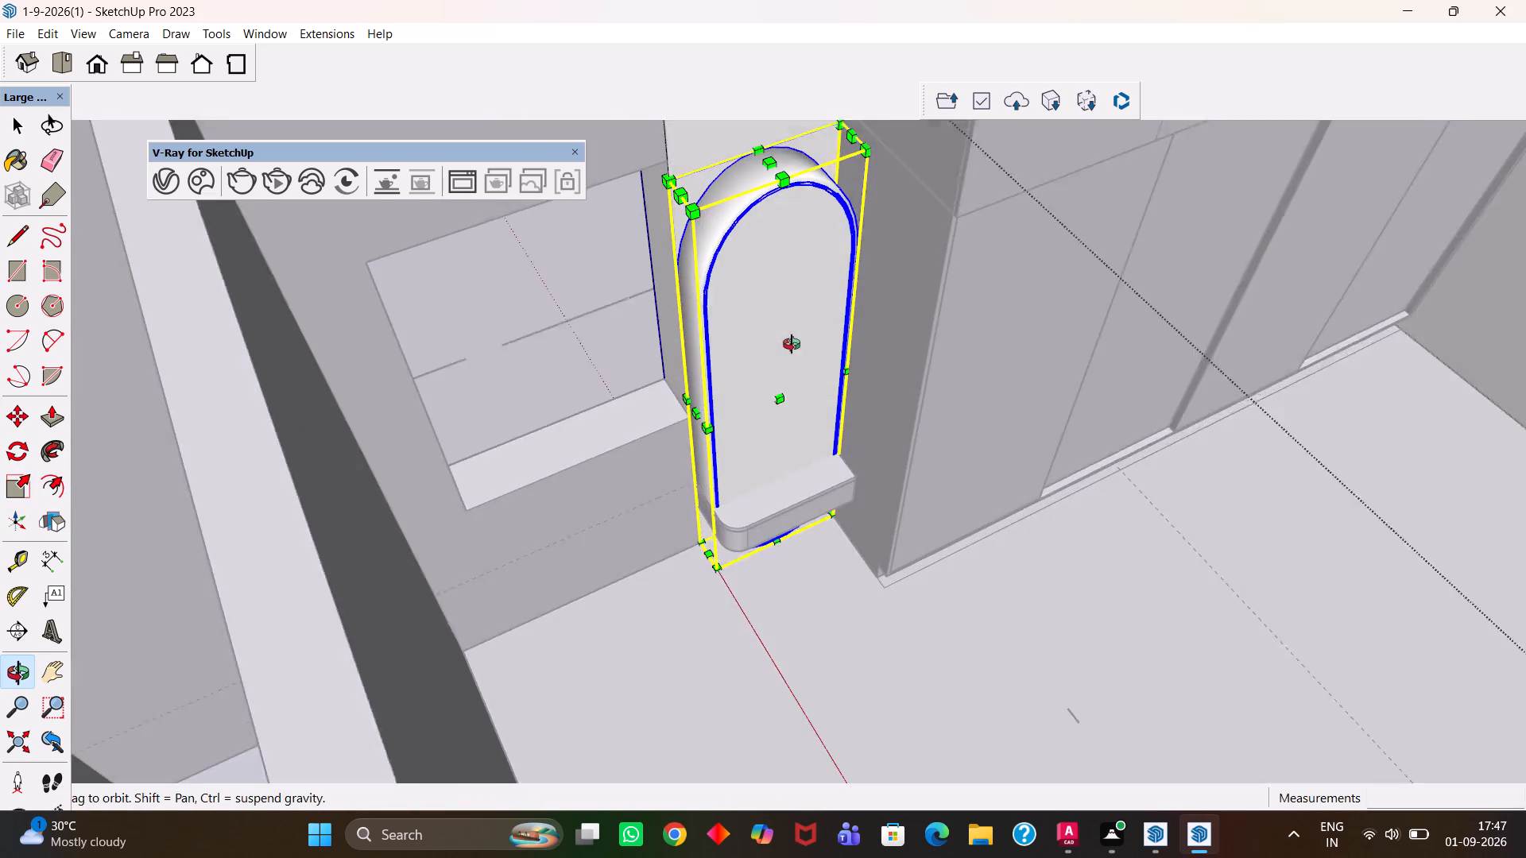
pyautogui.moveTo(792, 344); pyautogui.dragTo(767, 337, button='middle')
pyautogui.scroll(1, 773, 357)
pyautogui.press('m')
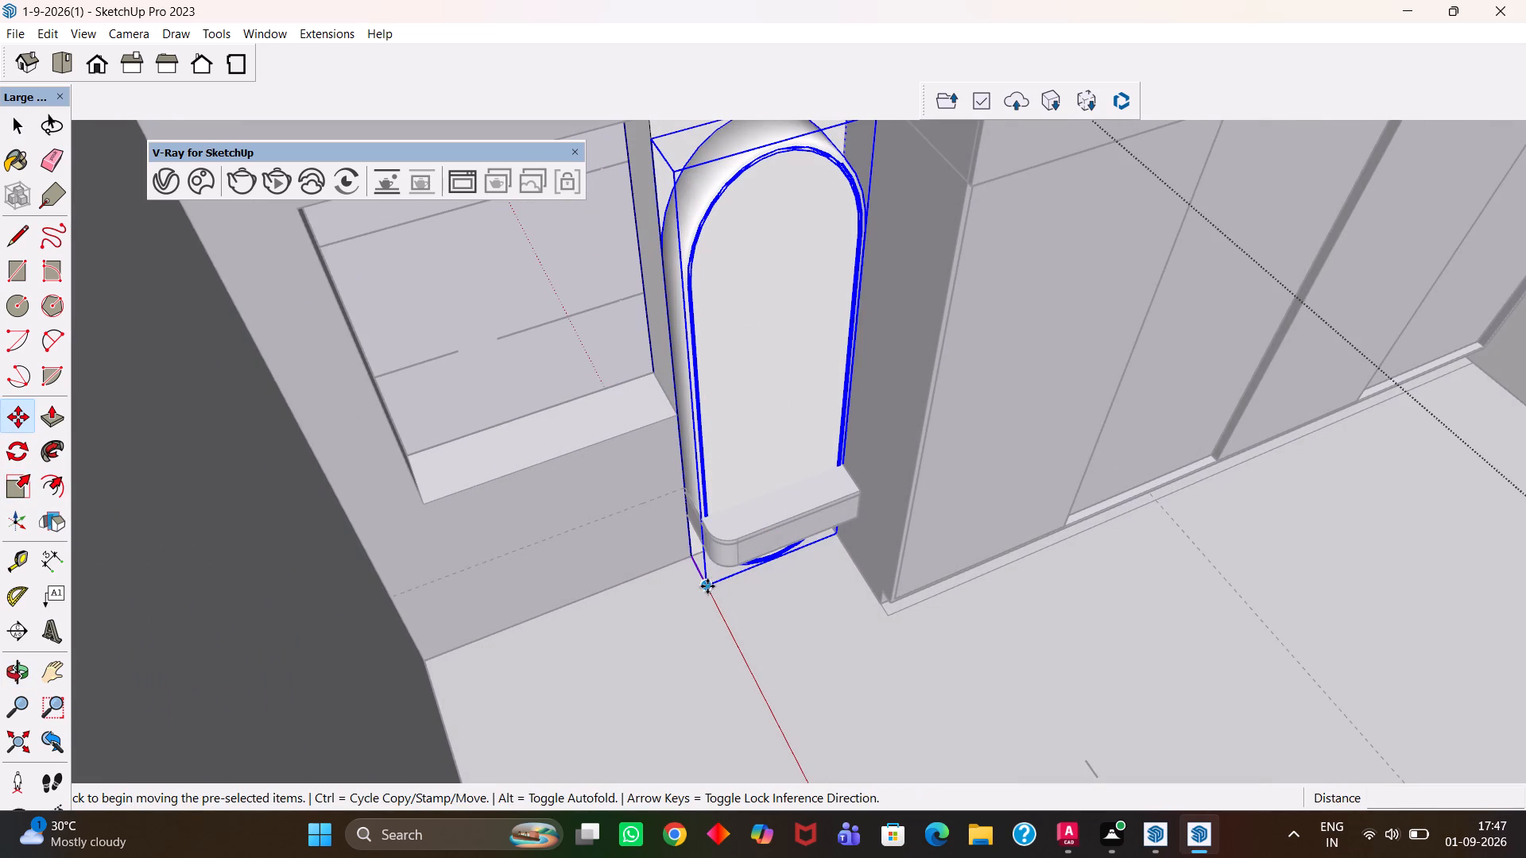
pyautogui.click(707, 586)
pyautogui.click(698, 510)
# Scale the mirror's depth towards the wall along the green axis by 0.32, and again by 0.42.
pyautogui.press('h')
pyautogui.scroll(-3, 717, 497)
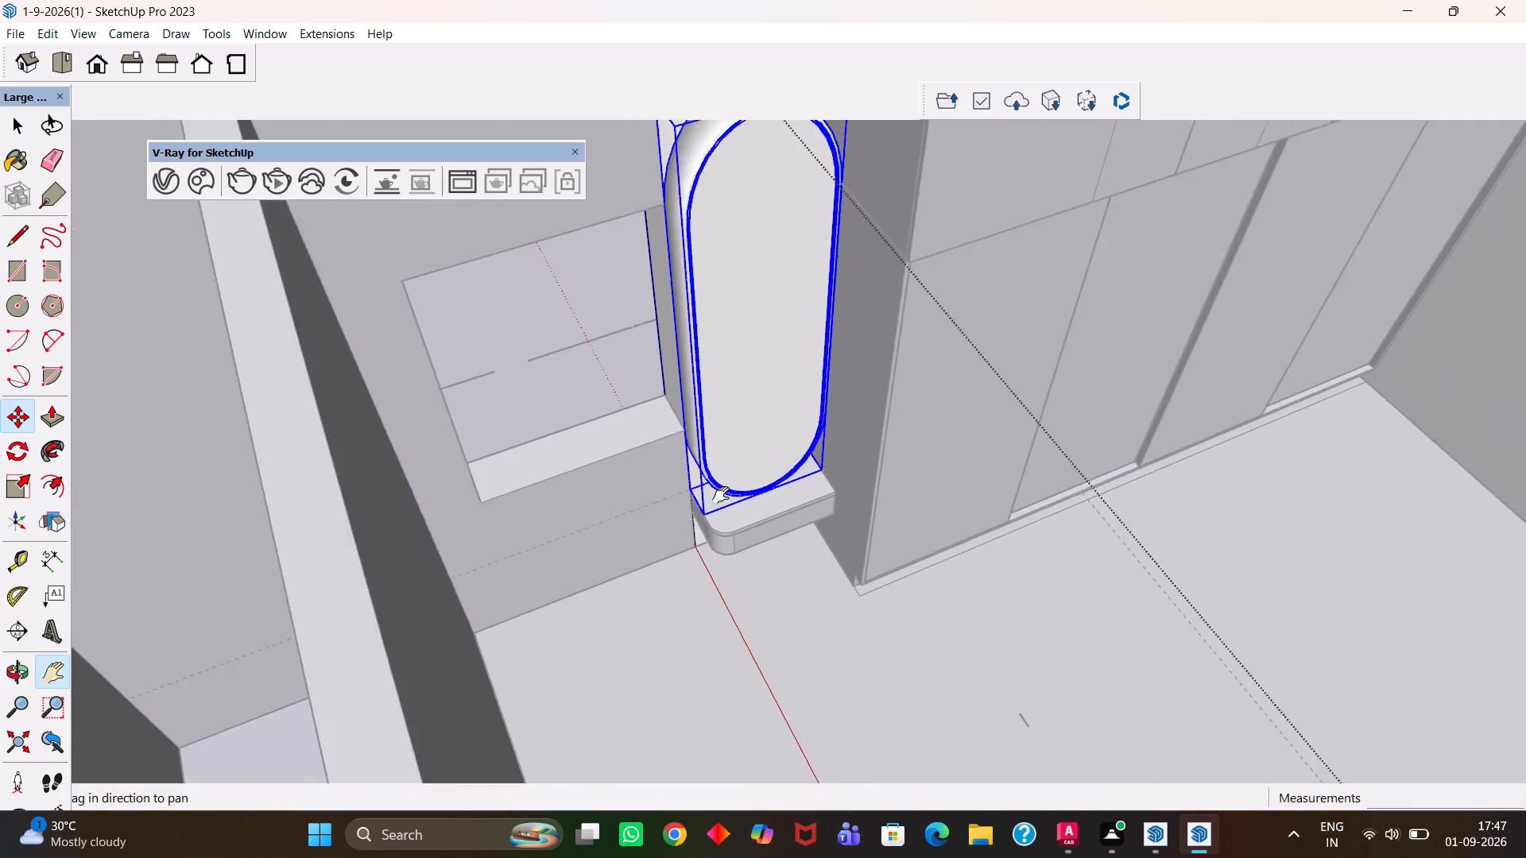
pyautogui.scroll(-1, 721, 495)
pyautogui.moveTo(759, 393); pyautogui.dragTo(756, 565)
pyautogui.scroll(3, 736, 546)
pyautogui.press('s')
pyautogui.click(765, 540)
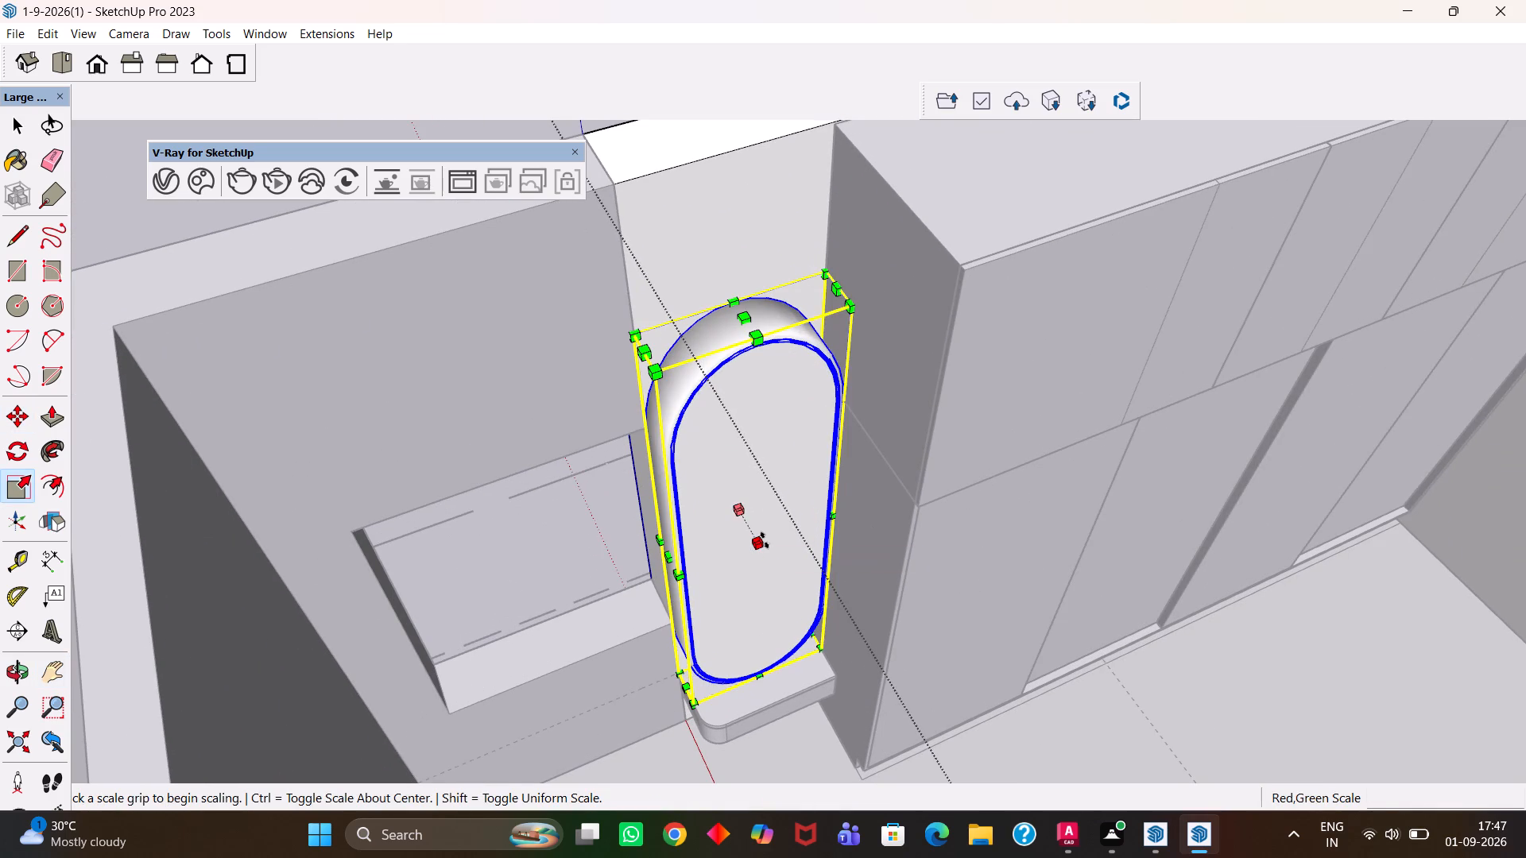
pyautogui.click(746, 520)
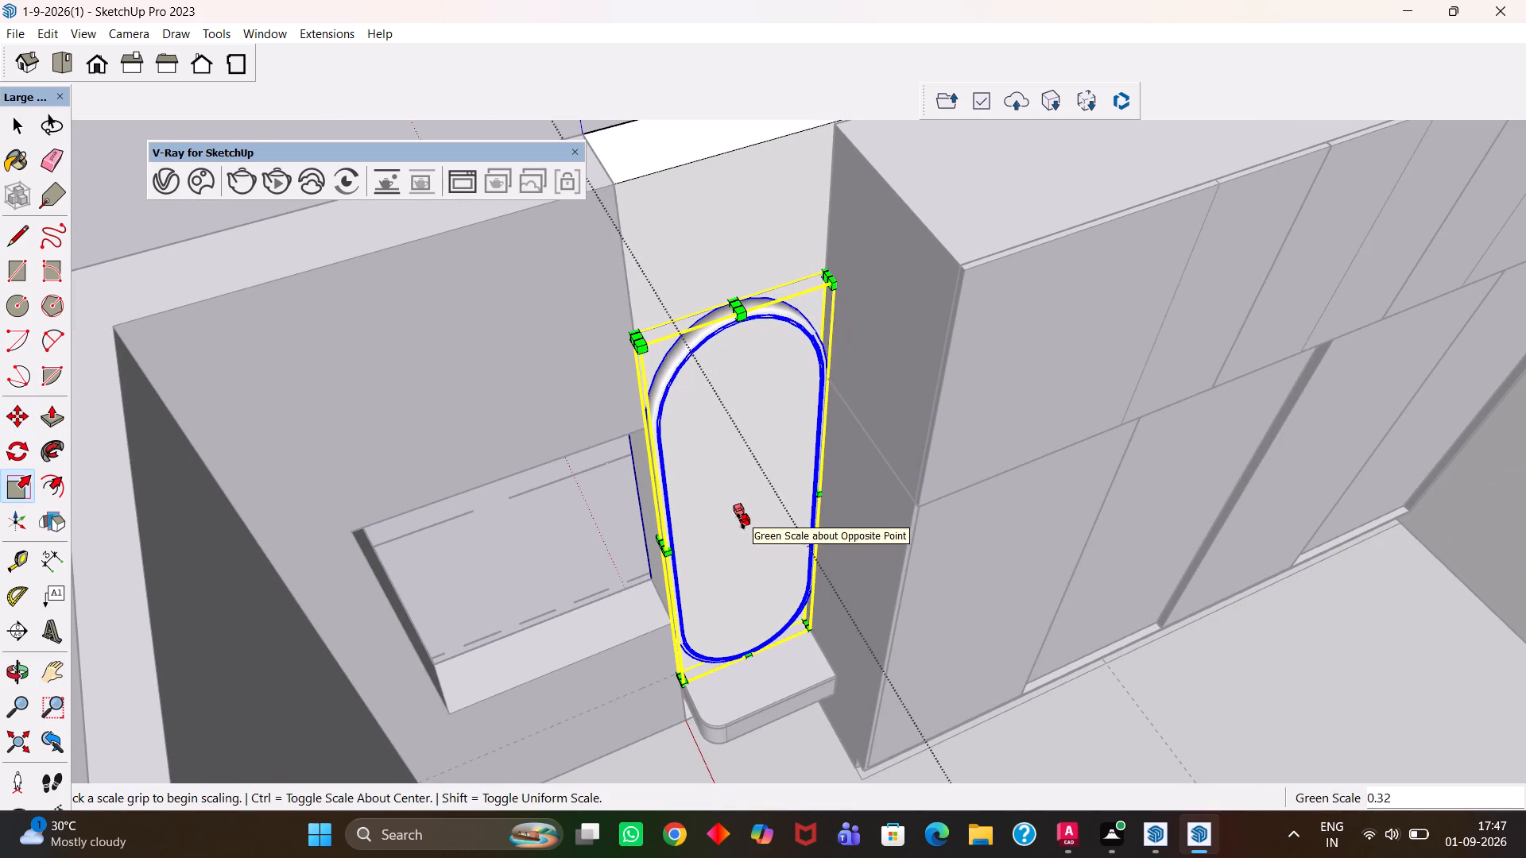
pyautogui.click(741, 521)
pyautogui.click(739, 516)
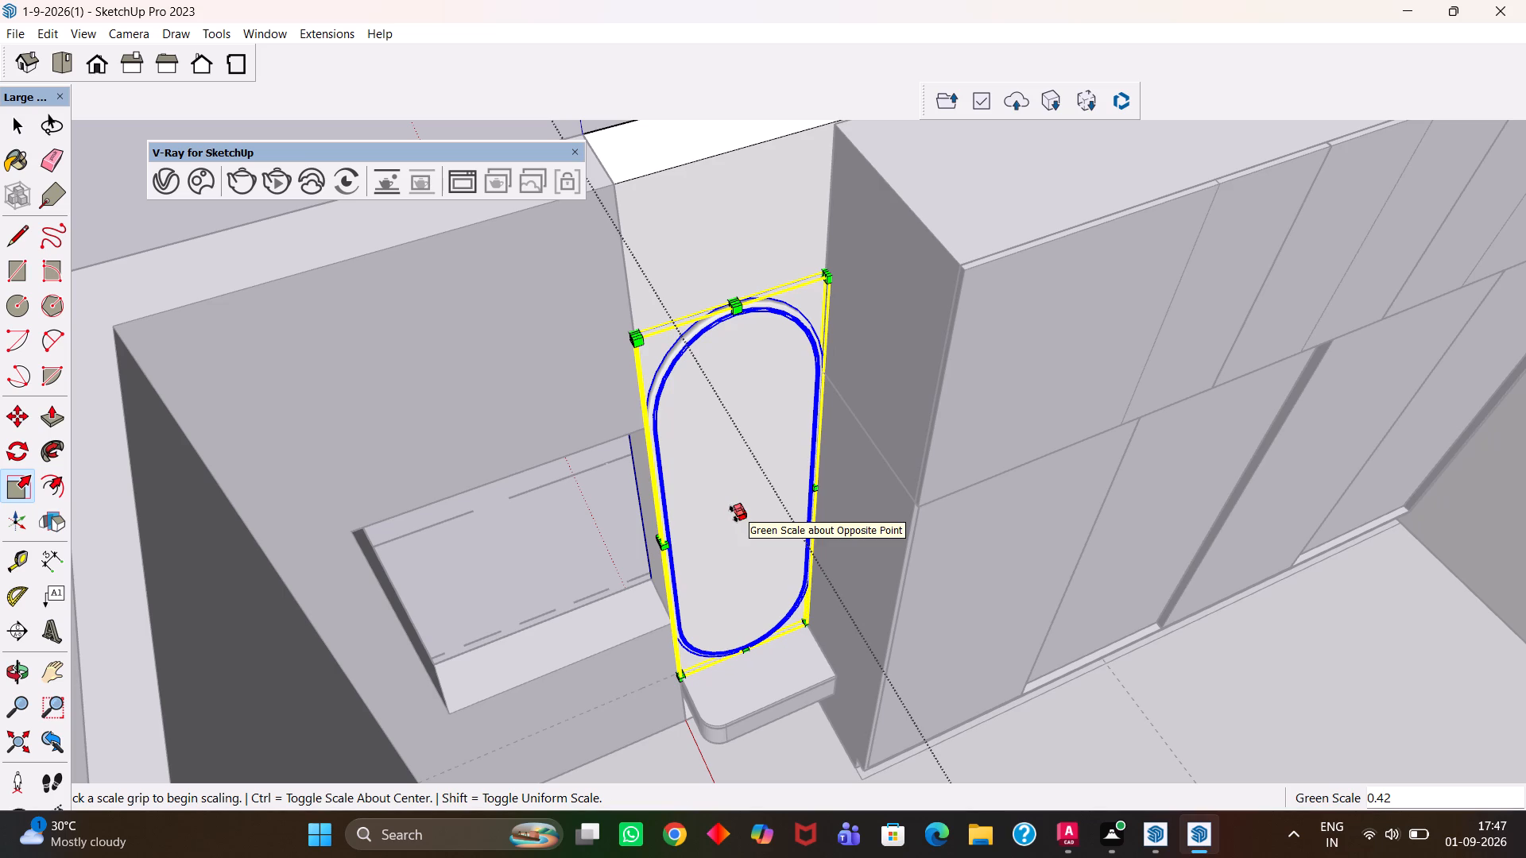
pyautogui.scroll(-2, 712, 541)
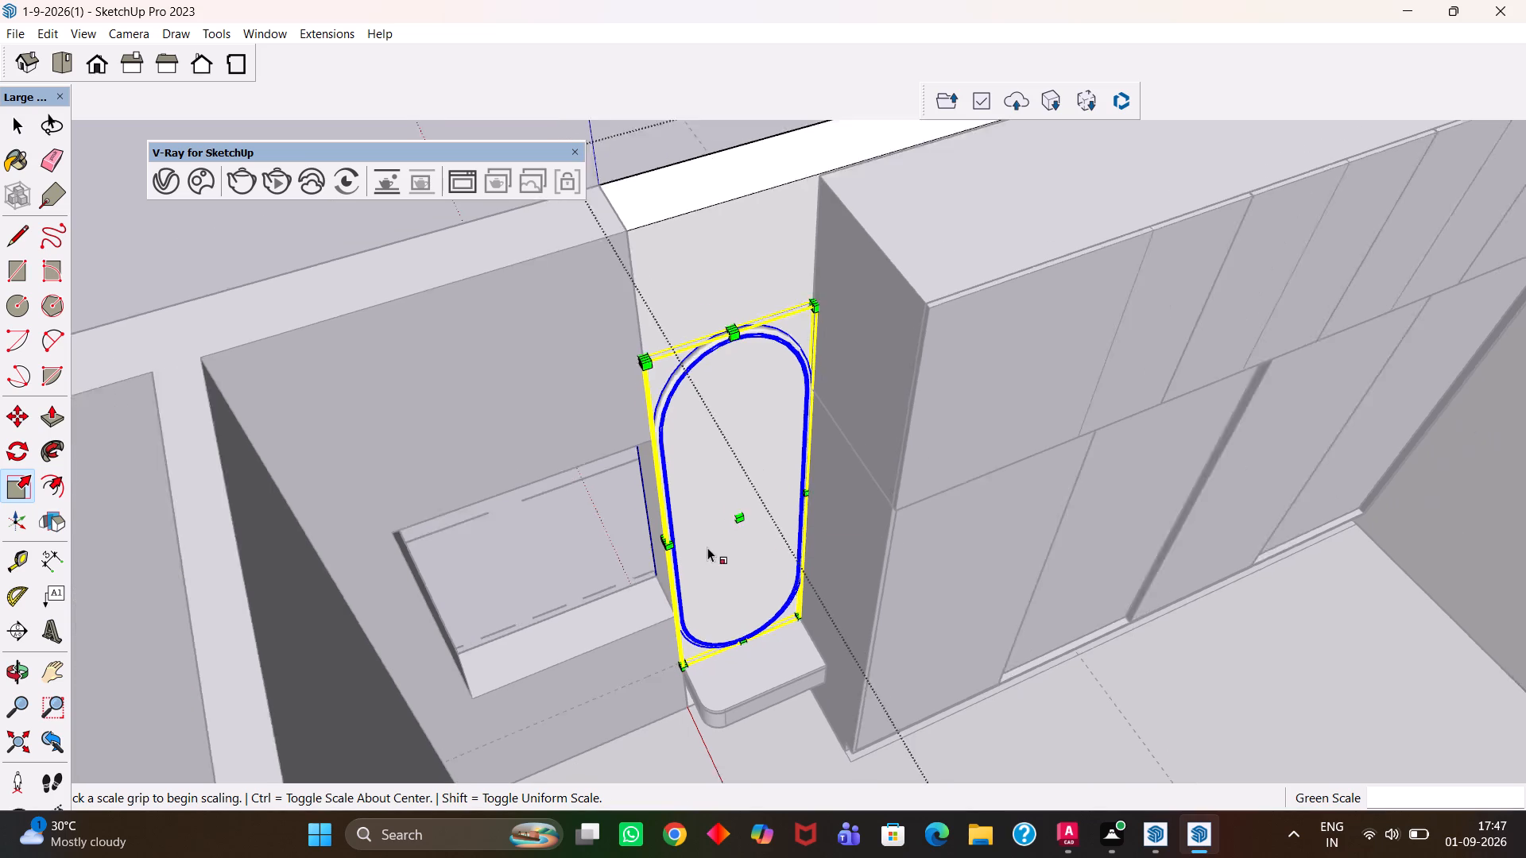
pyautogui.scroll(-3, 707, 547)
pyautogui.moveTo(794, 546); pyautogui.dragTo(722, 566, button='middle')
pyautogui.scroll(1, 769, 555)
pyautogui.press('space')
pyautogui.moveTo(881, 739); pyautogui.dragTo(878, 731)
# Raise the mirror about 6 15/16" by its upper bounding corner beside the wardrobe, and close the open group.
pyautogui.click(663, 509)
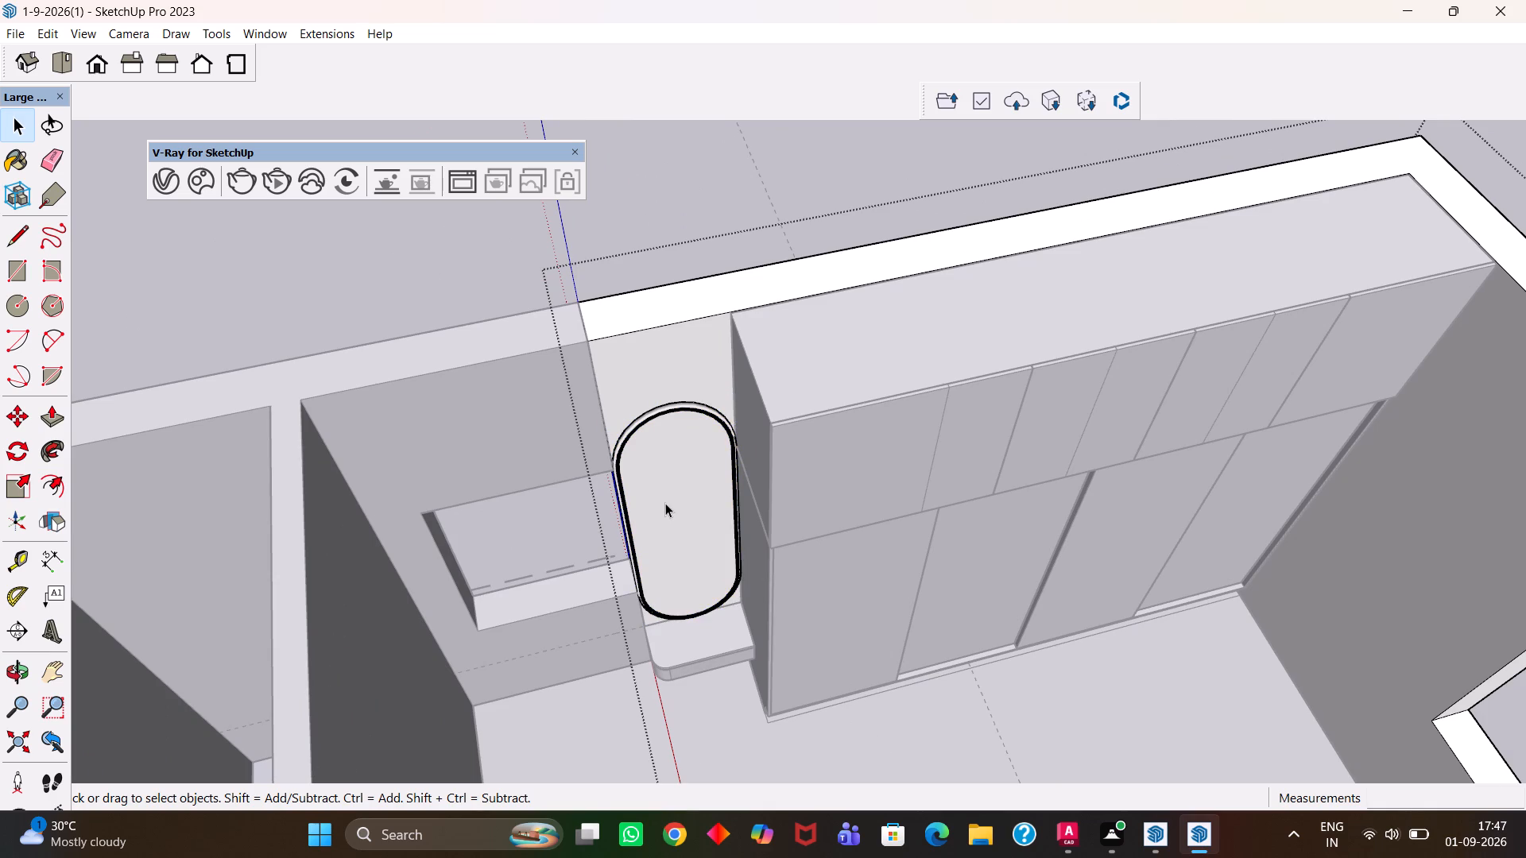
pyautogui.scroll(3, 684, 434)
pyautogui.moveTo(684, 436); pyautogui.dragTo(713, 388, button='middle')
pyautogui.scroll(1, 672, 515)
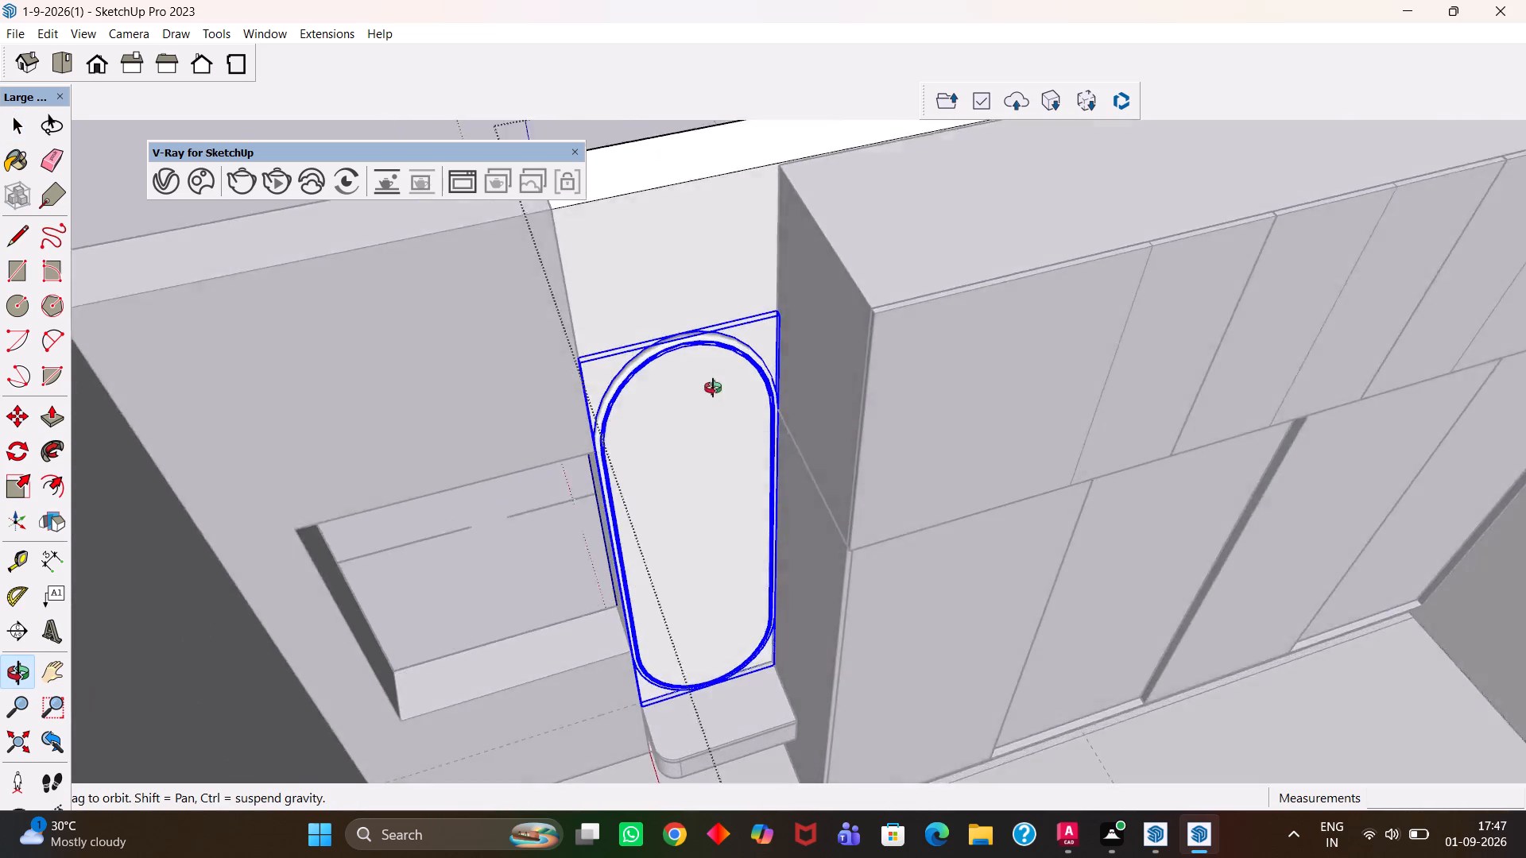
pyautogui.moveTo(713, 388); pyautogui.dragTo(695, 508, button='middle')
pyautogui.press('m')
pyautogui.scroll(2, 698, 509)
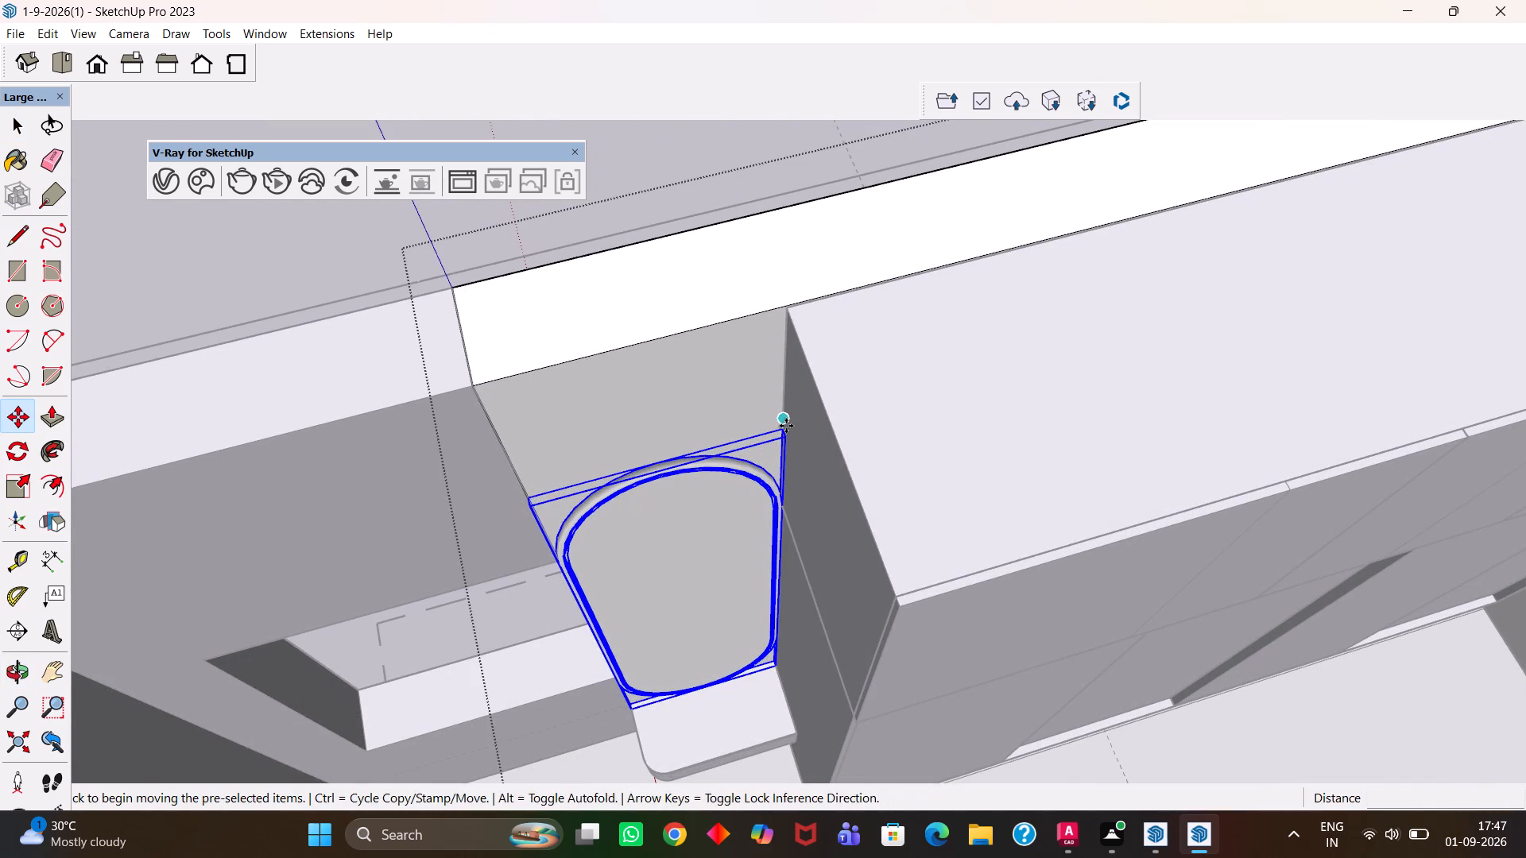
pyautogui.click(786, 426)
pyautogui.click(791, 381)
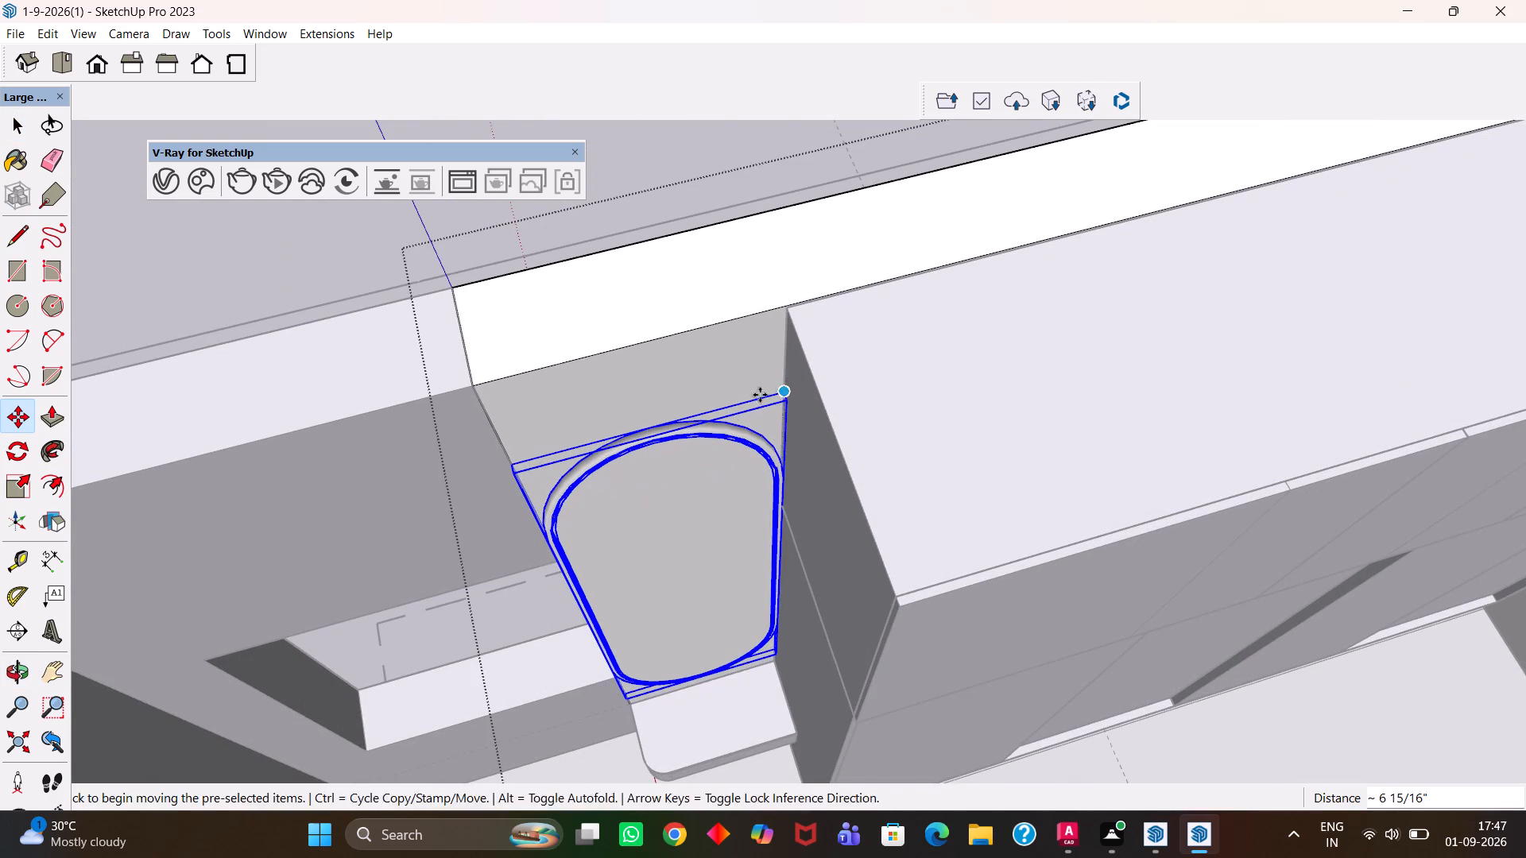
pyautogui.press('h')
pyautogui.scroll(-9, 727, 423)
pyautogui.moveTo(730, 570); pyautogui.dragTo(651, 481, button='middle')
pyautogui.scroll(1, 718, 547)
pyautogui.scroll(-7, 658, 489)
pyautogui.press('space')
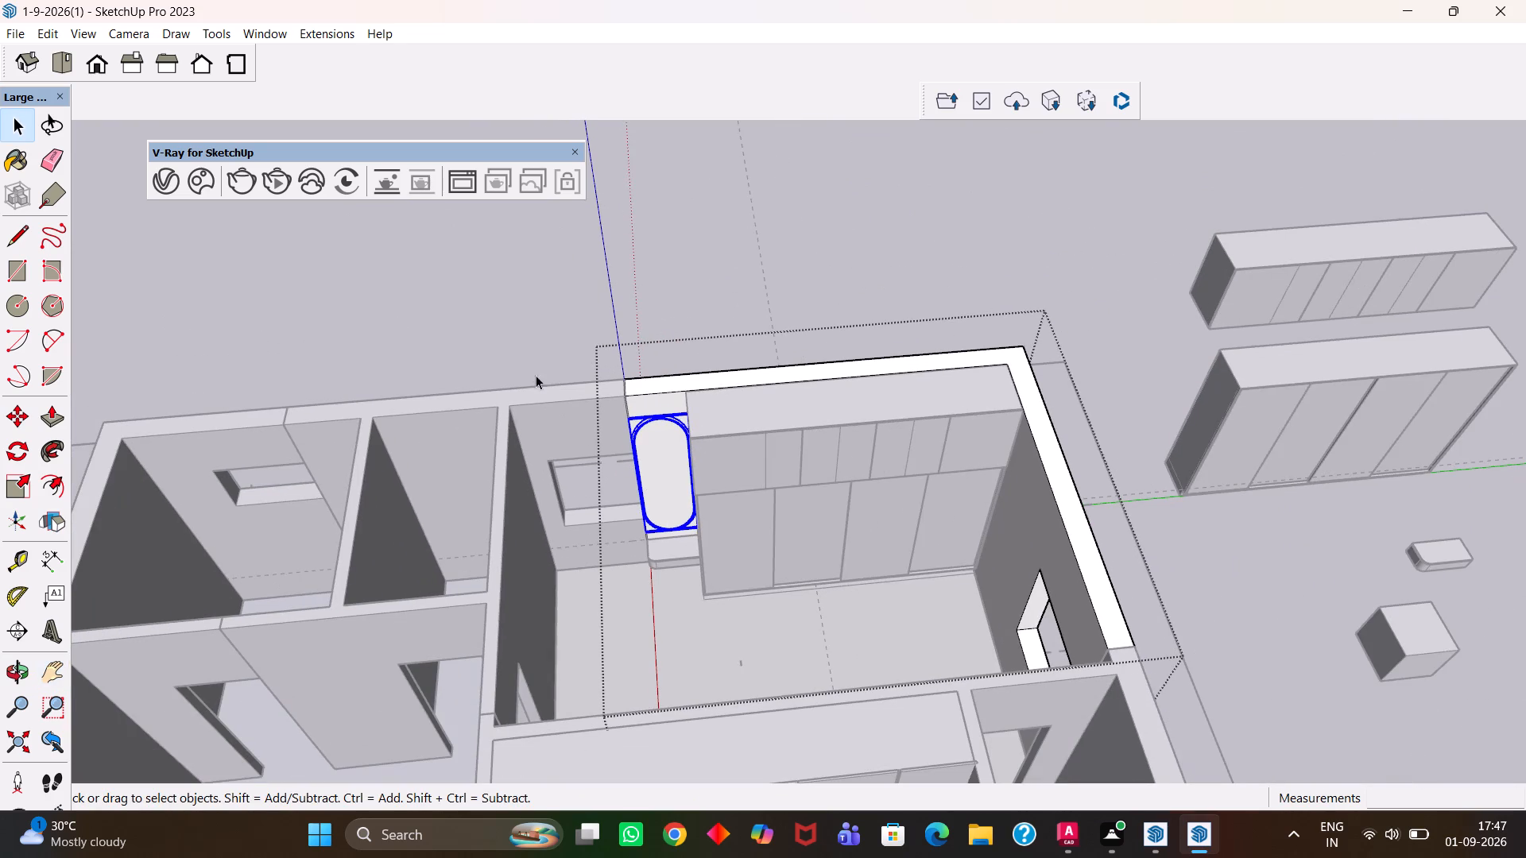
pyautogui.click(526, 330)
pyautogui.click(528, 319)
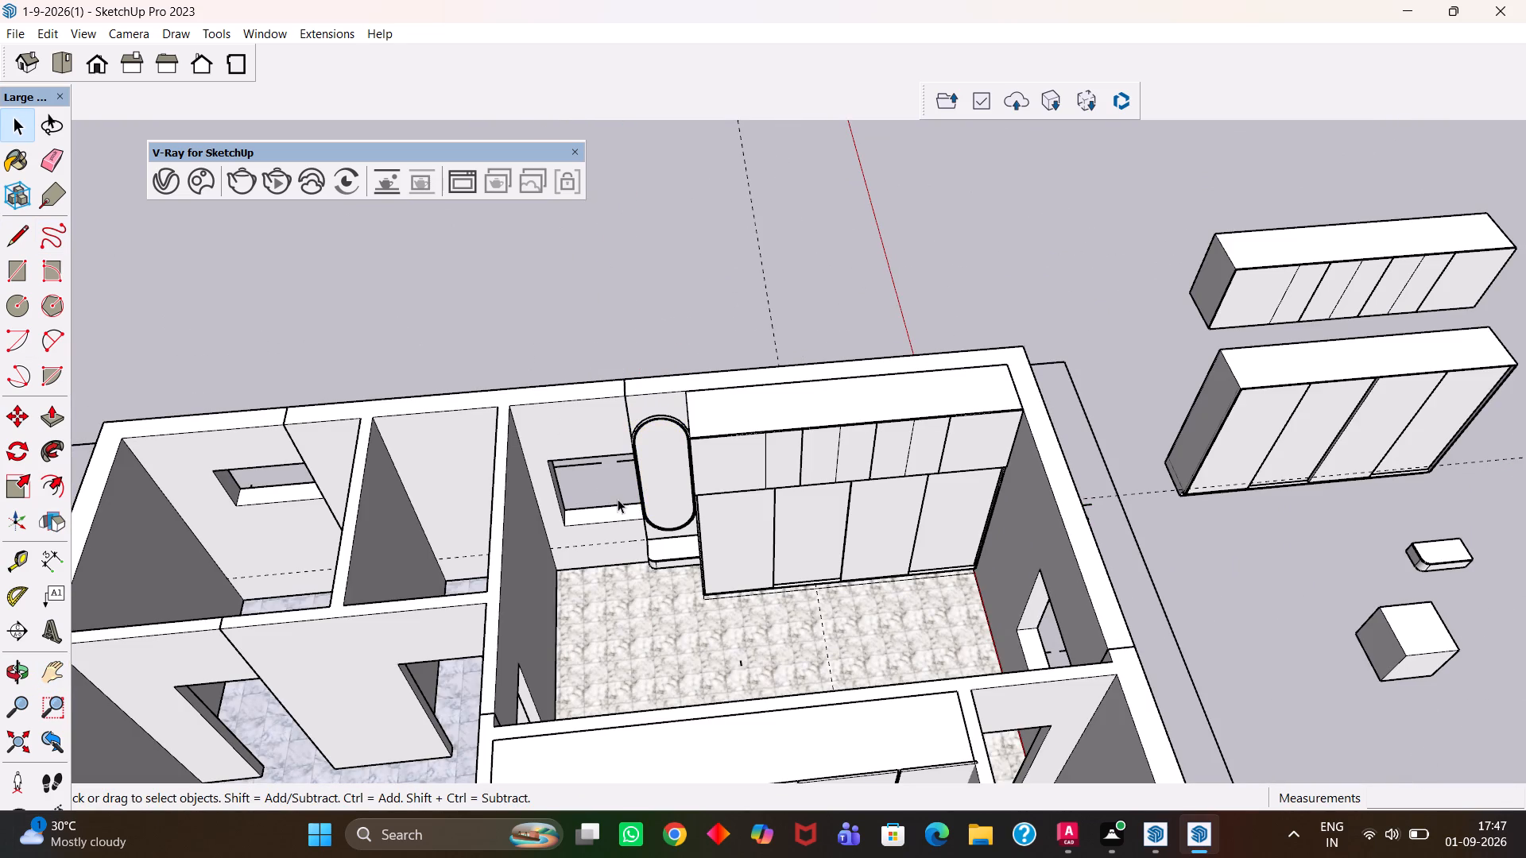
# Search the online Cosmos asset library for "bed".
pyautogui.scroll(3, 653, 508)
pyautogui.scroll(-3, 653, 508)
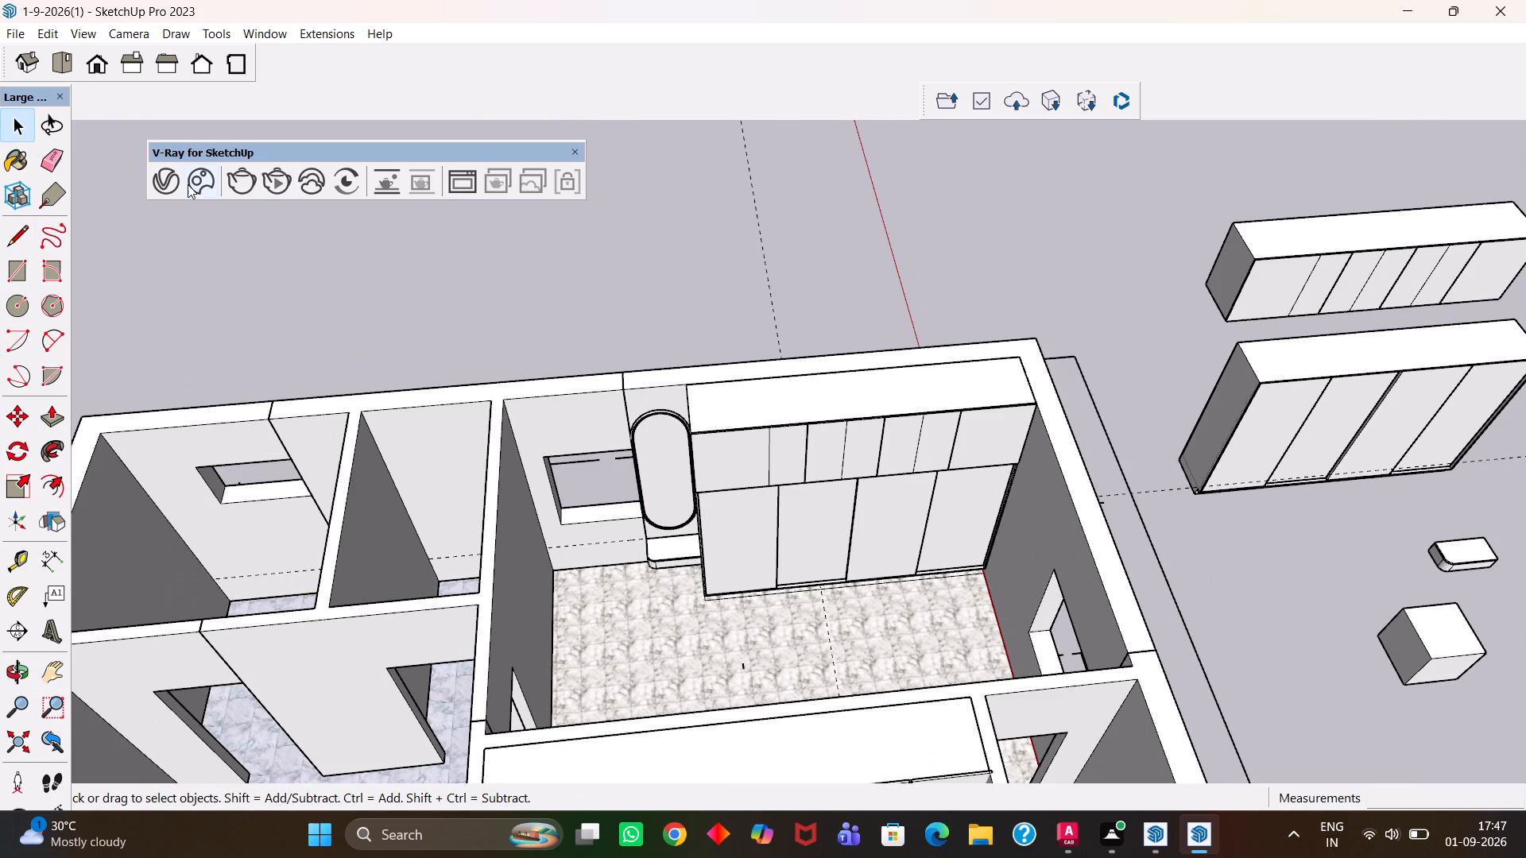
pyautogui.click(200, 180)
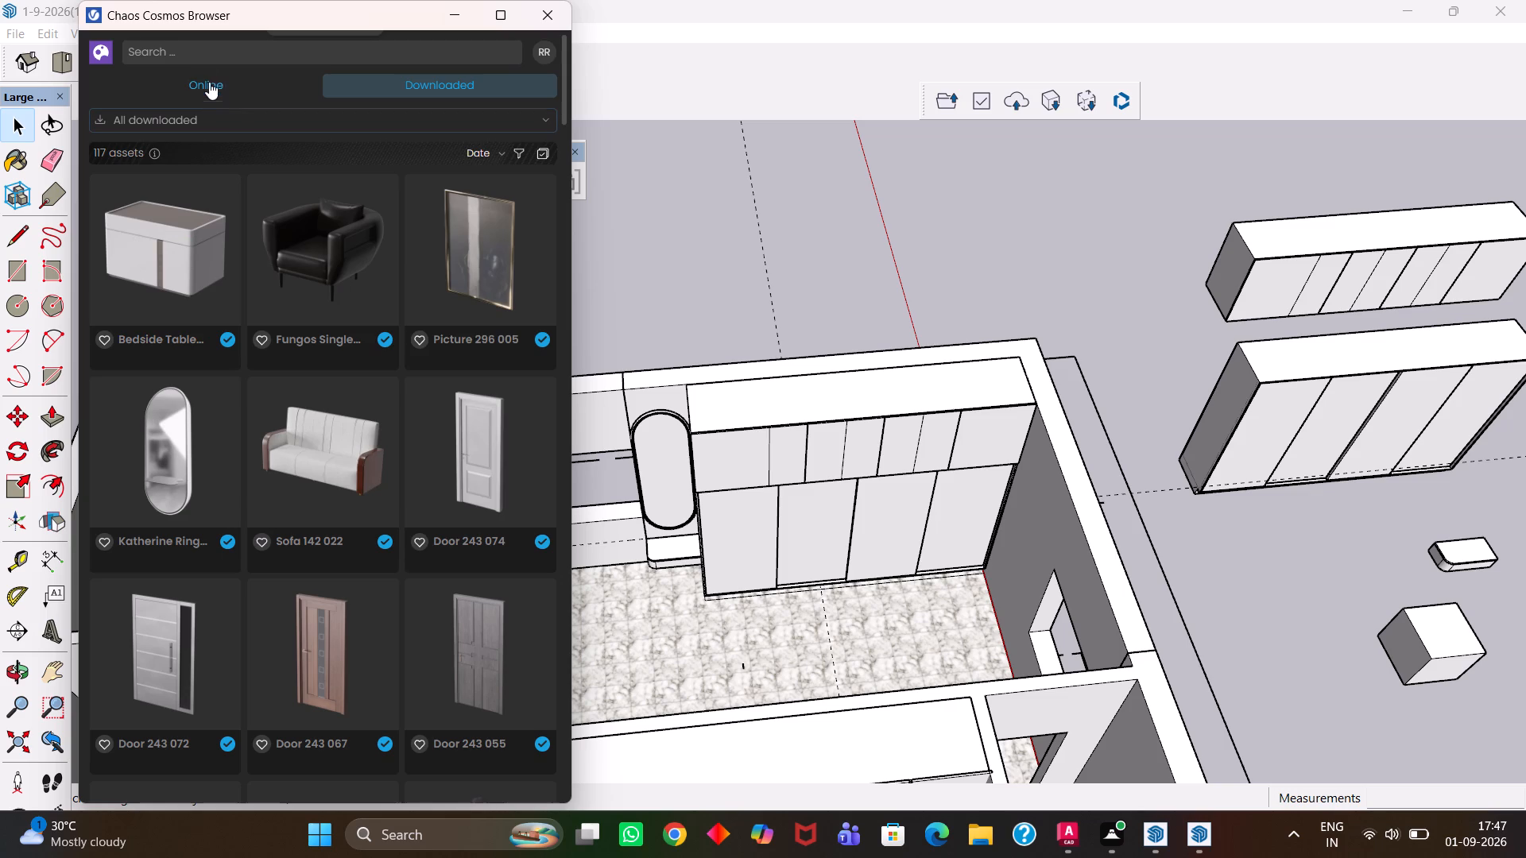
pyautogui.click(180, 46)
pyautogui.write('bed')
pyautogui.press('Return')
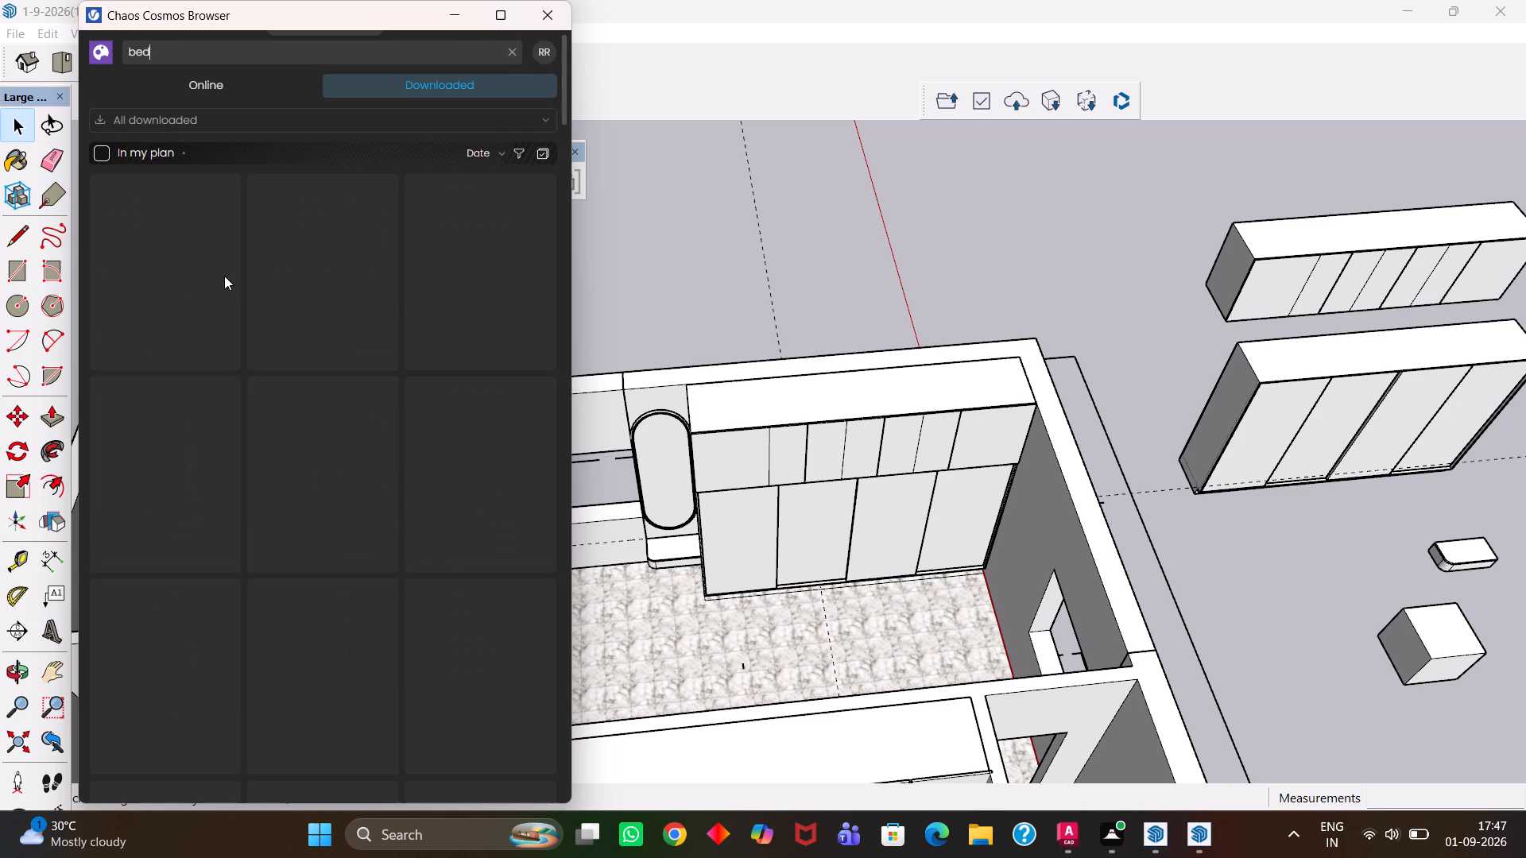
pyautogui.scroll(-4, 318, 363)
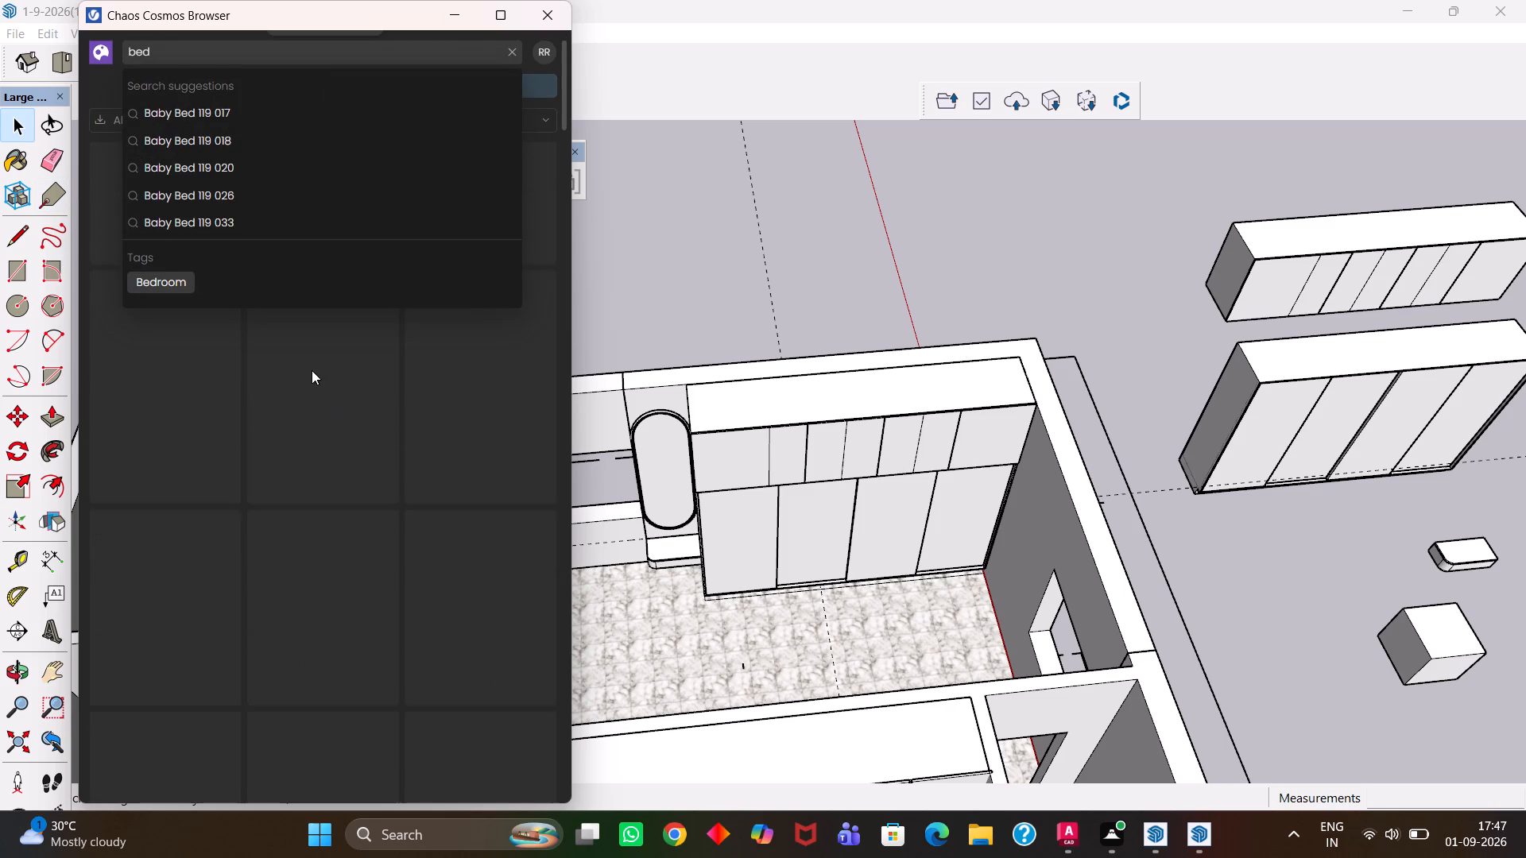
pyautogui.click(306, 388)
pyautogui.scroll(-4, 188, 252)
pyautogui.scroll(6, 199, 282)
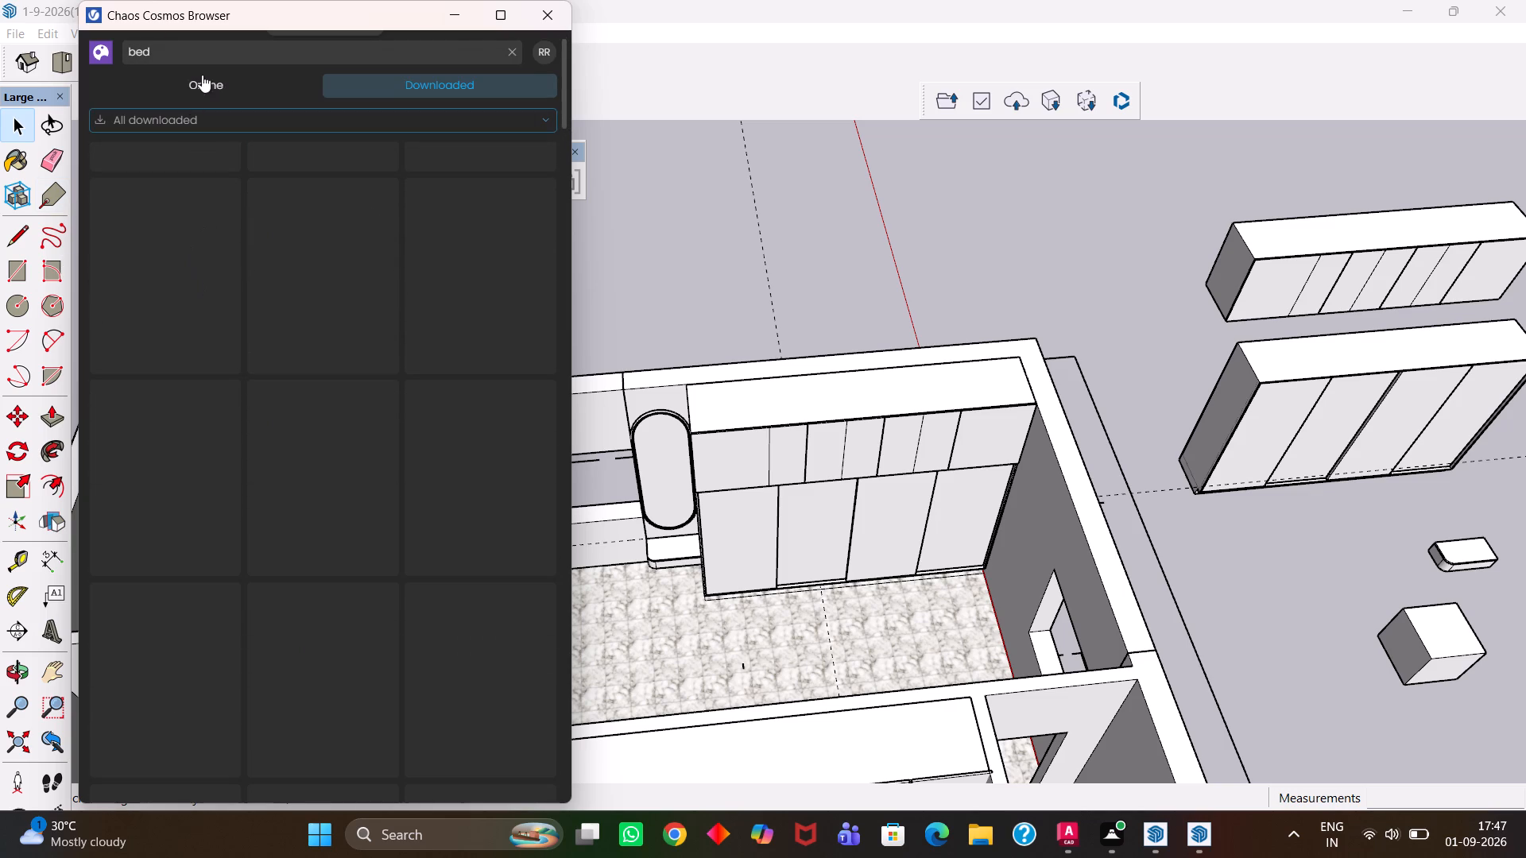
pyautogui.click(204, 72)
pyautogui.click(212, 81)
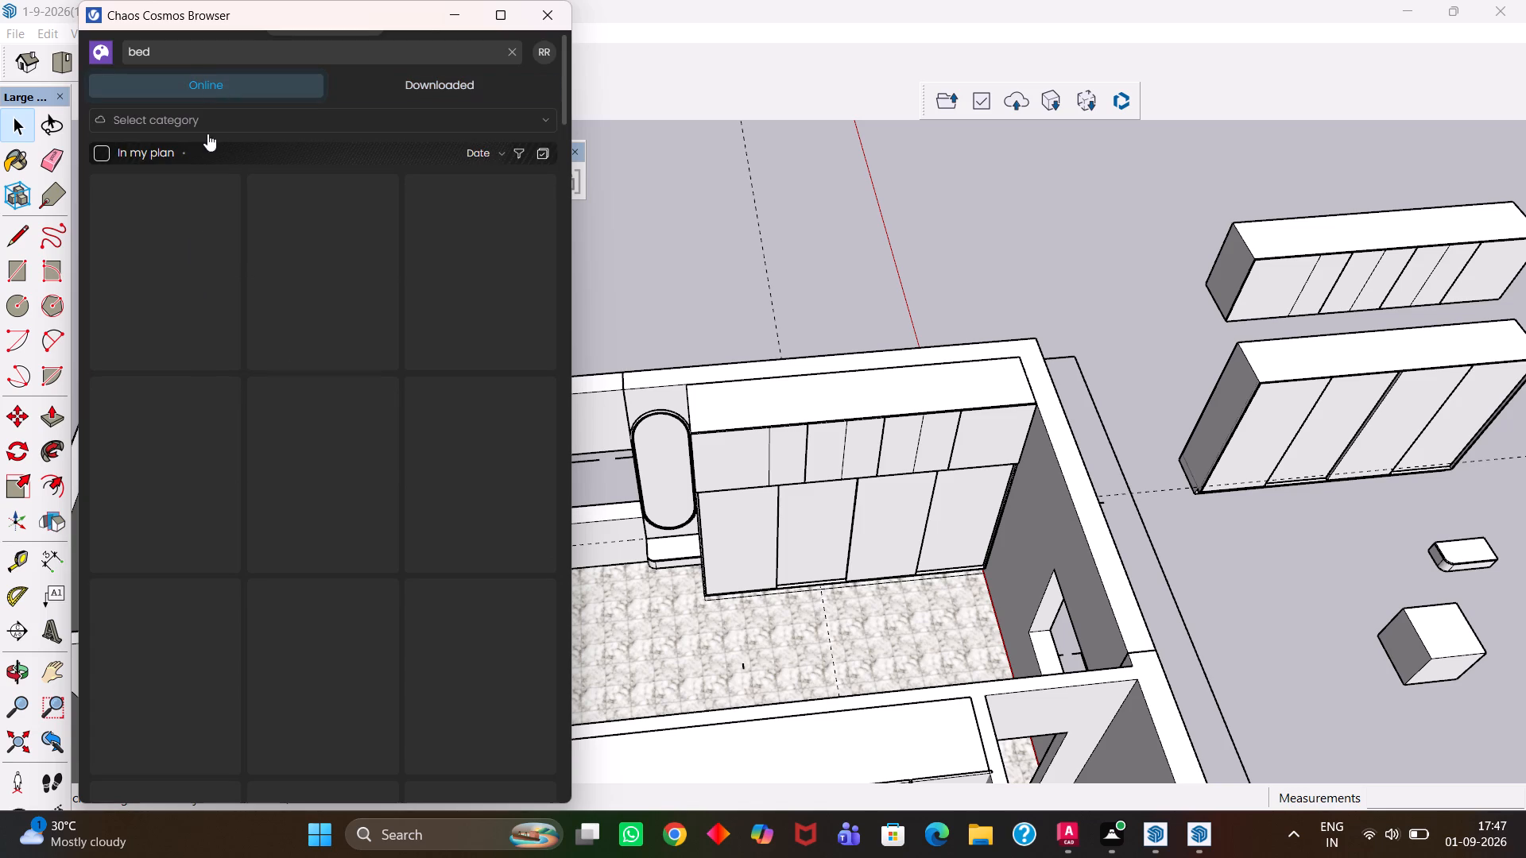
pyautogui.scroll(-5, 287, 318)
pyautogui.scroll(5, 287, 322)
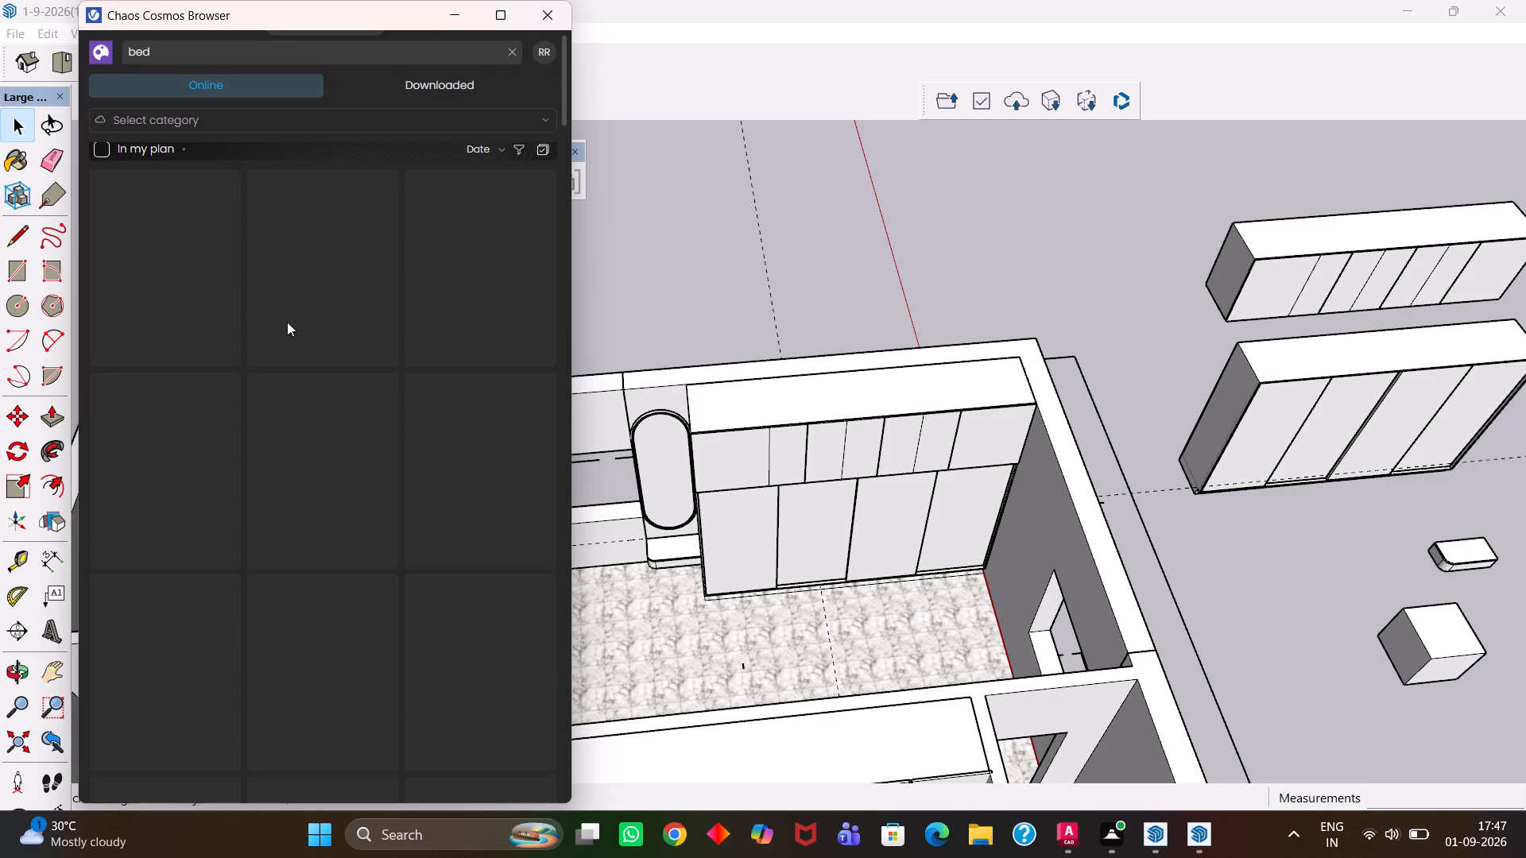
pyautogui.scroll(3, 287, 322)
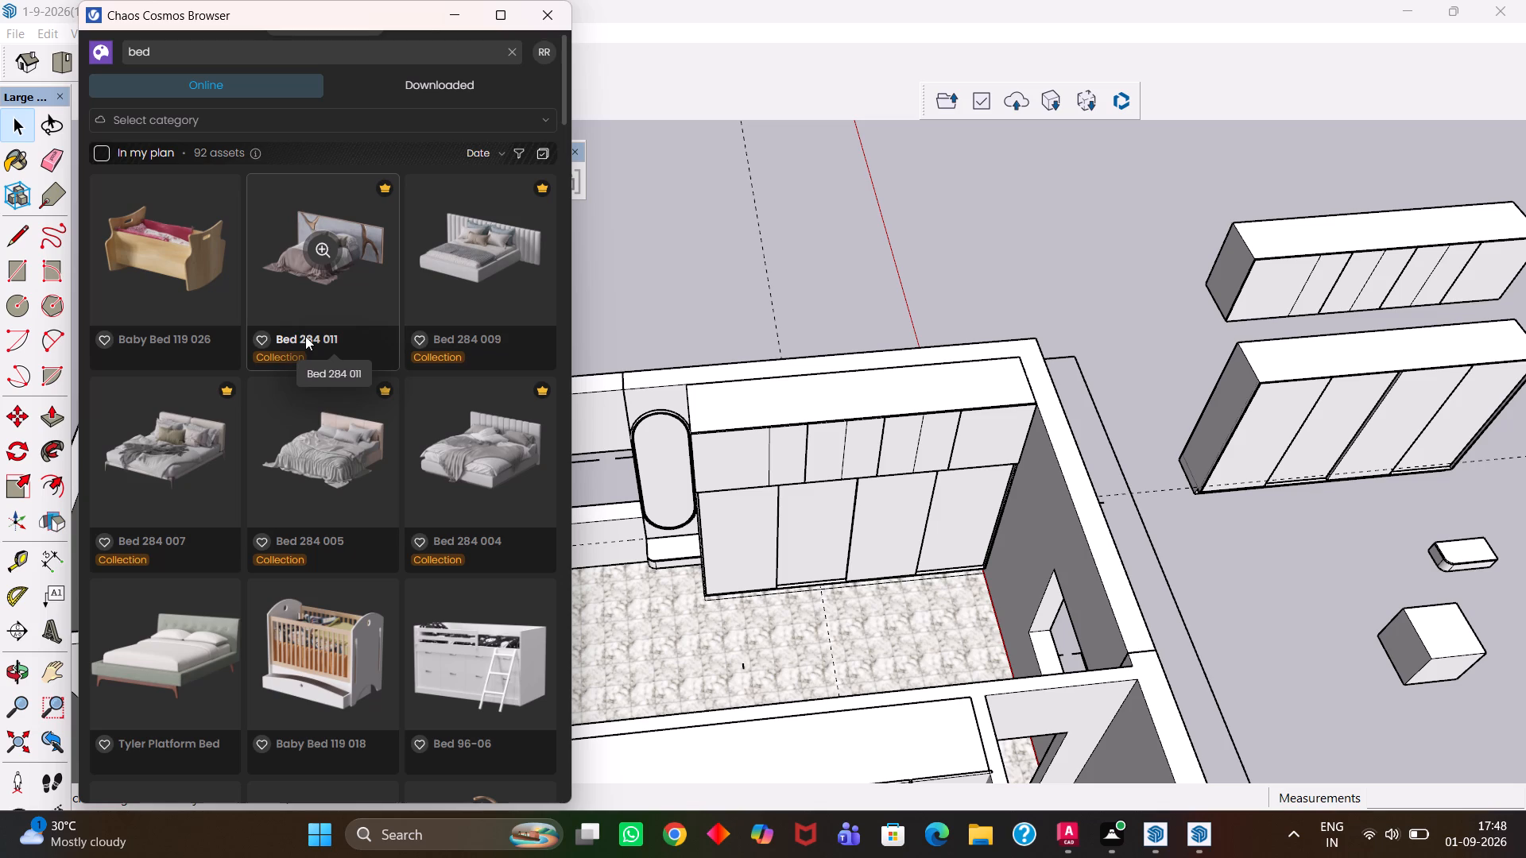
# Start downloading the Tyler Platform Bed from the online Cosmos results.
pyautogui.scroll(-3, 305, 336)
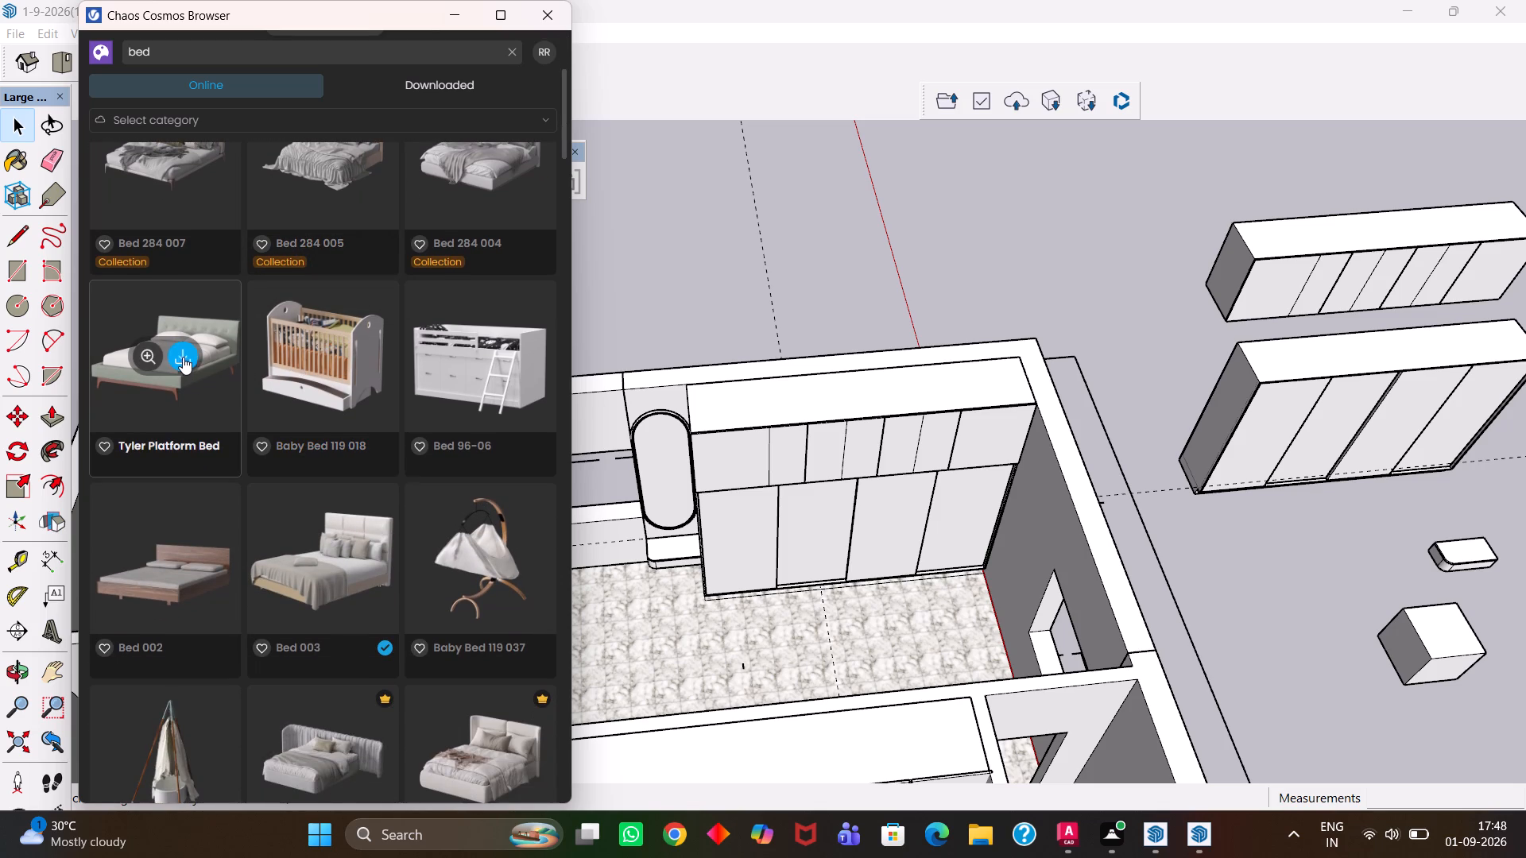
pyautogui.click(185, 357)
pyautogui.doubleClick(185, 355)
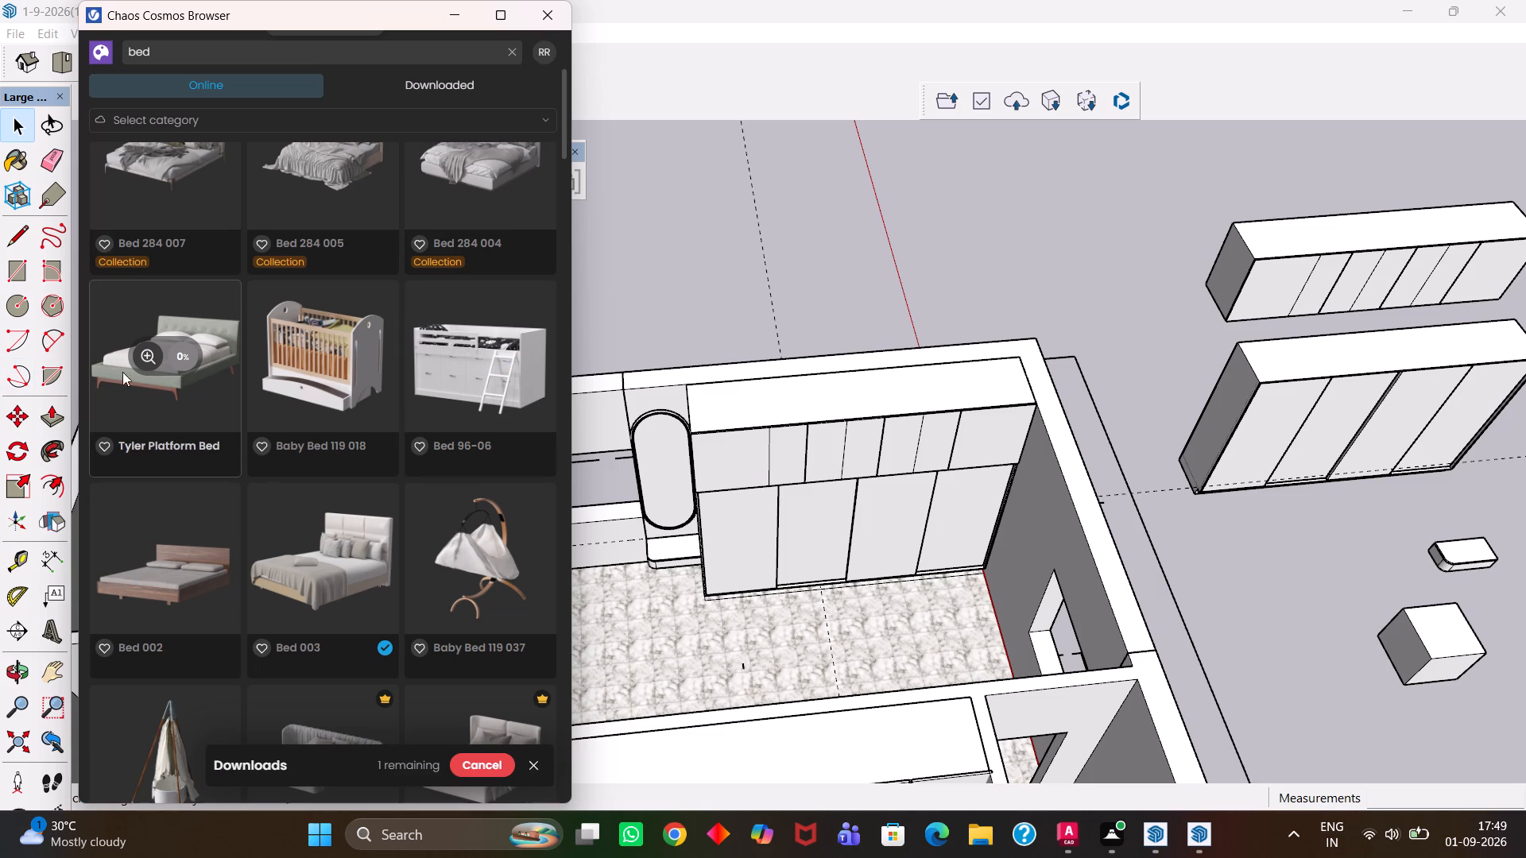
# Look through the other bed models in the online Cosmos results.
pyautogui.scroll(2, 199, 372)
pyautogui.scroll(2, 339, 369)
pyautogui.scroll(1, 467, 436)
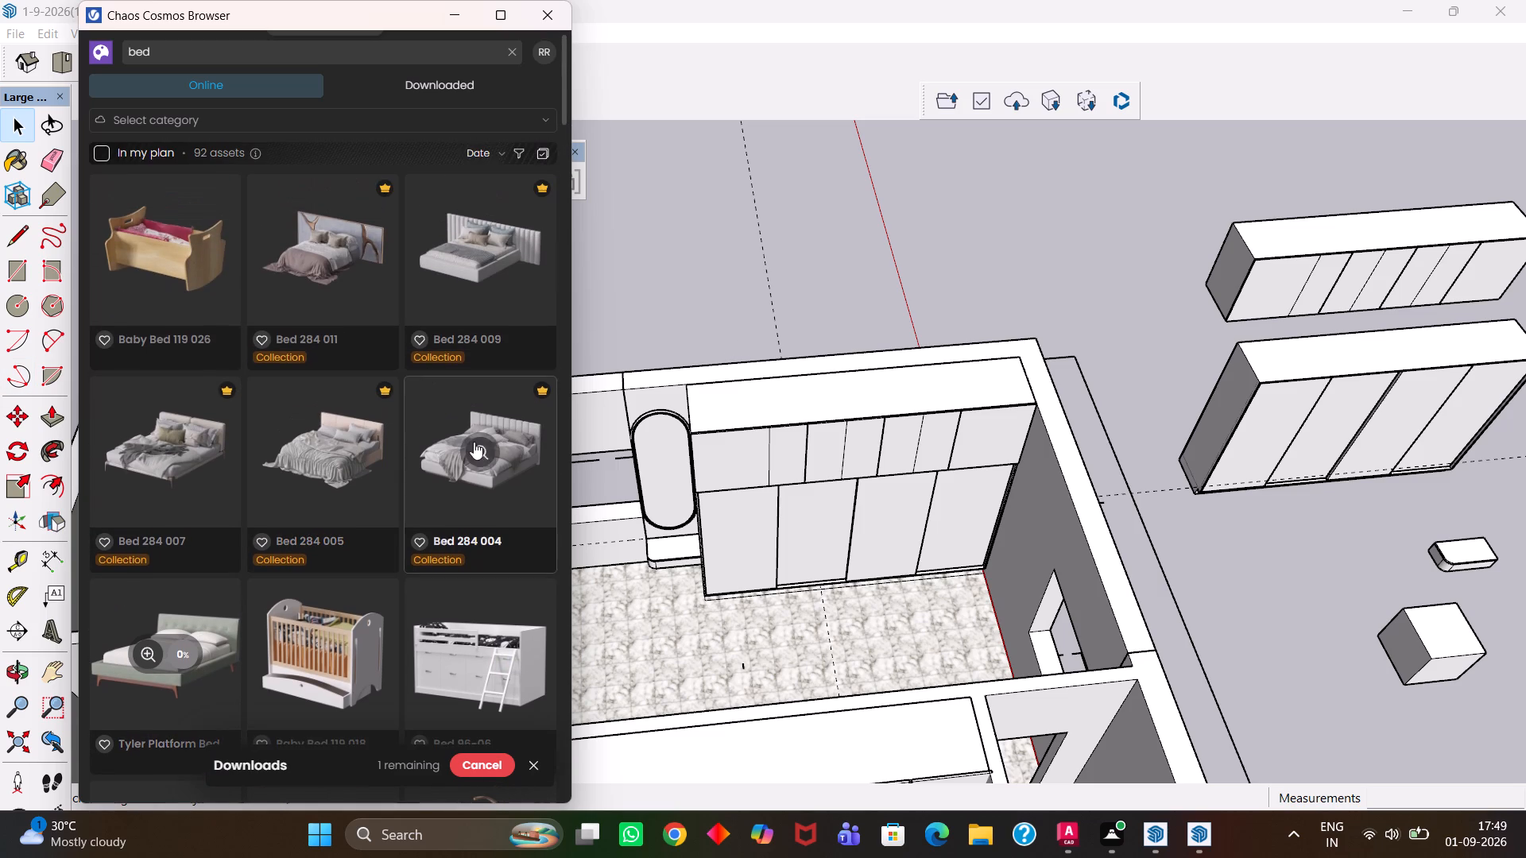
pyautogui.scroll(2, 474, 442)
pyautogui.scroll(2, 362, 375)
pyautogui.scroll(1, 355, 253)
pyautogui.scroll(1, 479, 277)
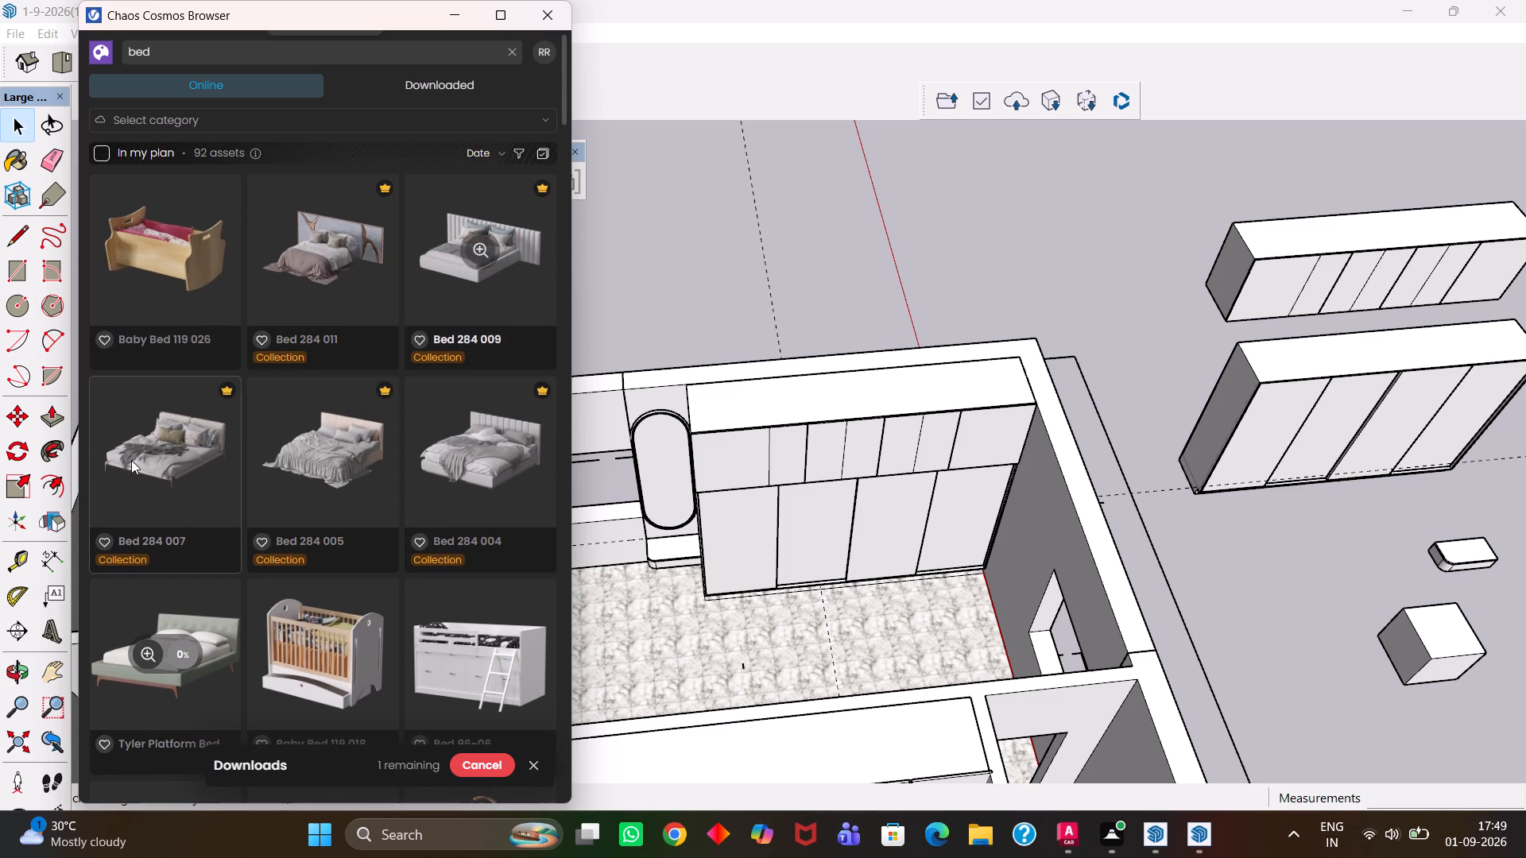
pyautogui.scroll(-2, 196, 394)
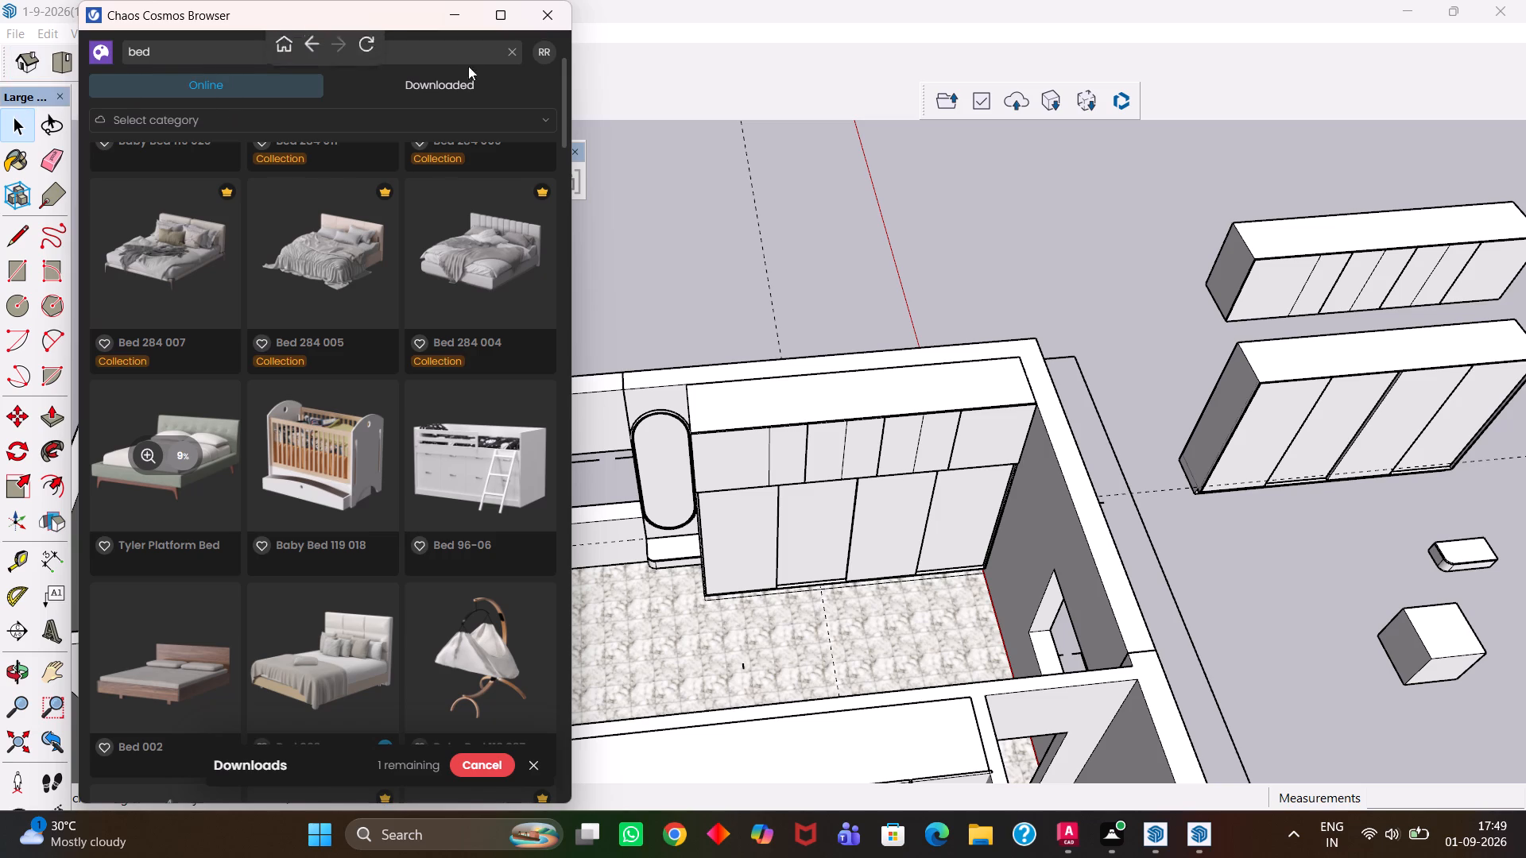
pyautogui.click(696, 300)
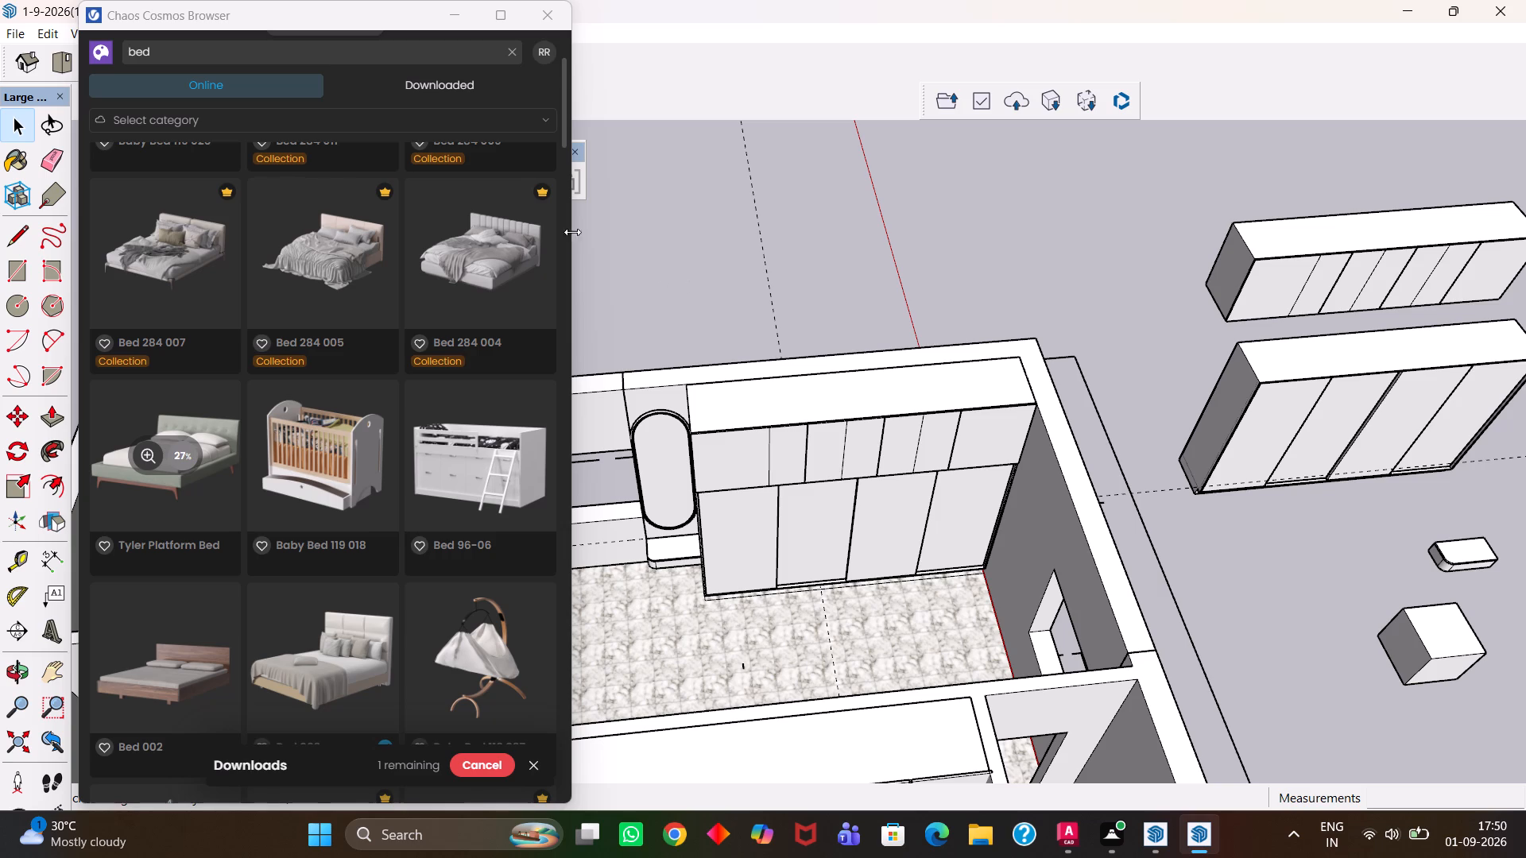
pyautogui.click(702, 259)
# Import Bed 003 from Cosmos and place it on the patterned bedroom floor in front of the wardrobes, near the mirror.
pyautogui.scroll(-2, 478, 472)
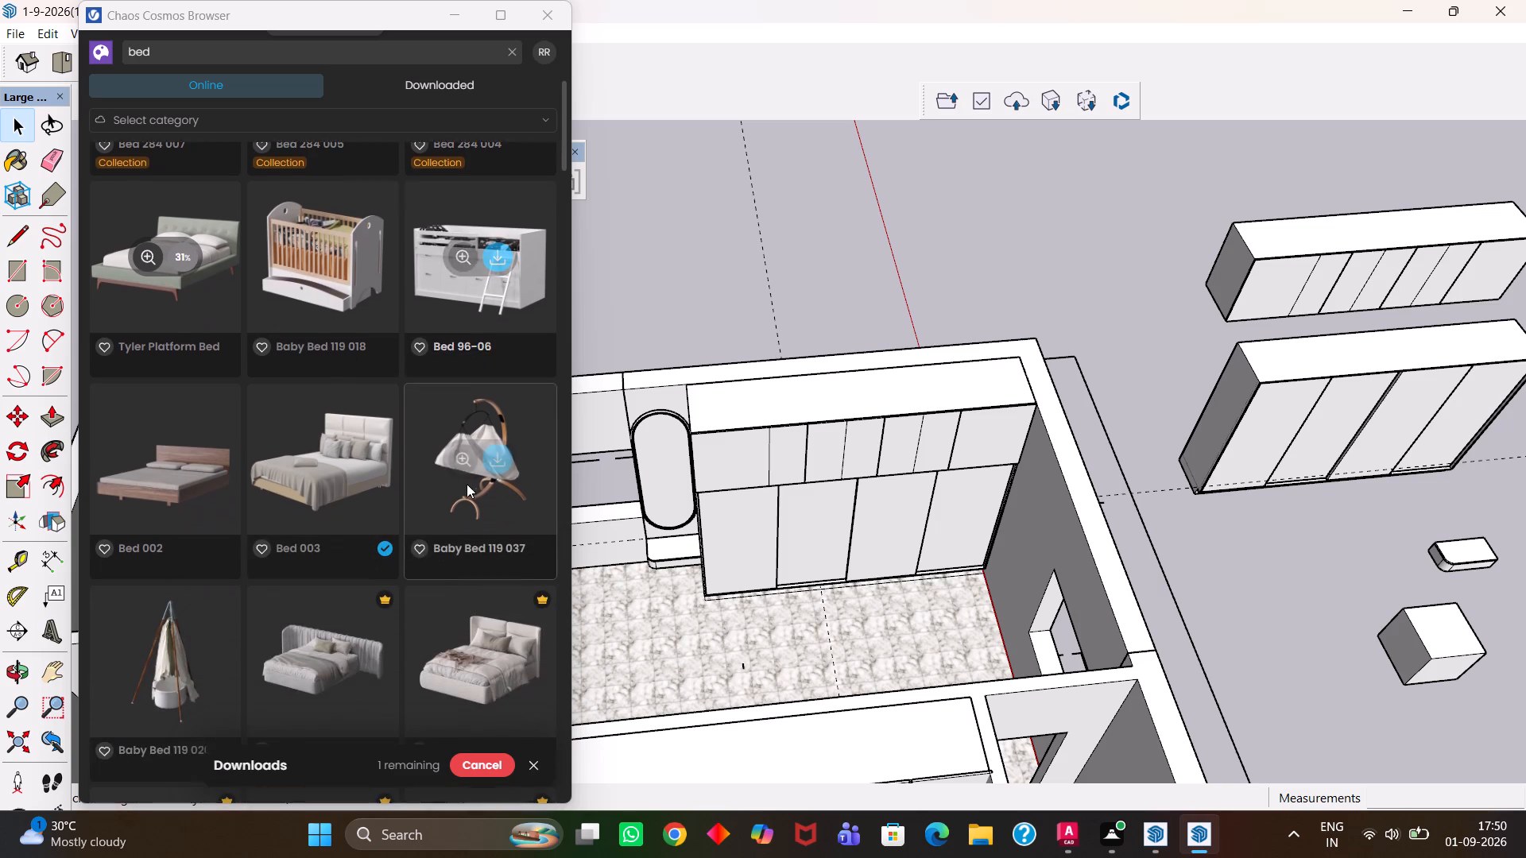
pyautogui.scroll(-2, 462, 498)
pyautogui.doubleClick(341, 266)
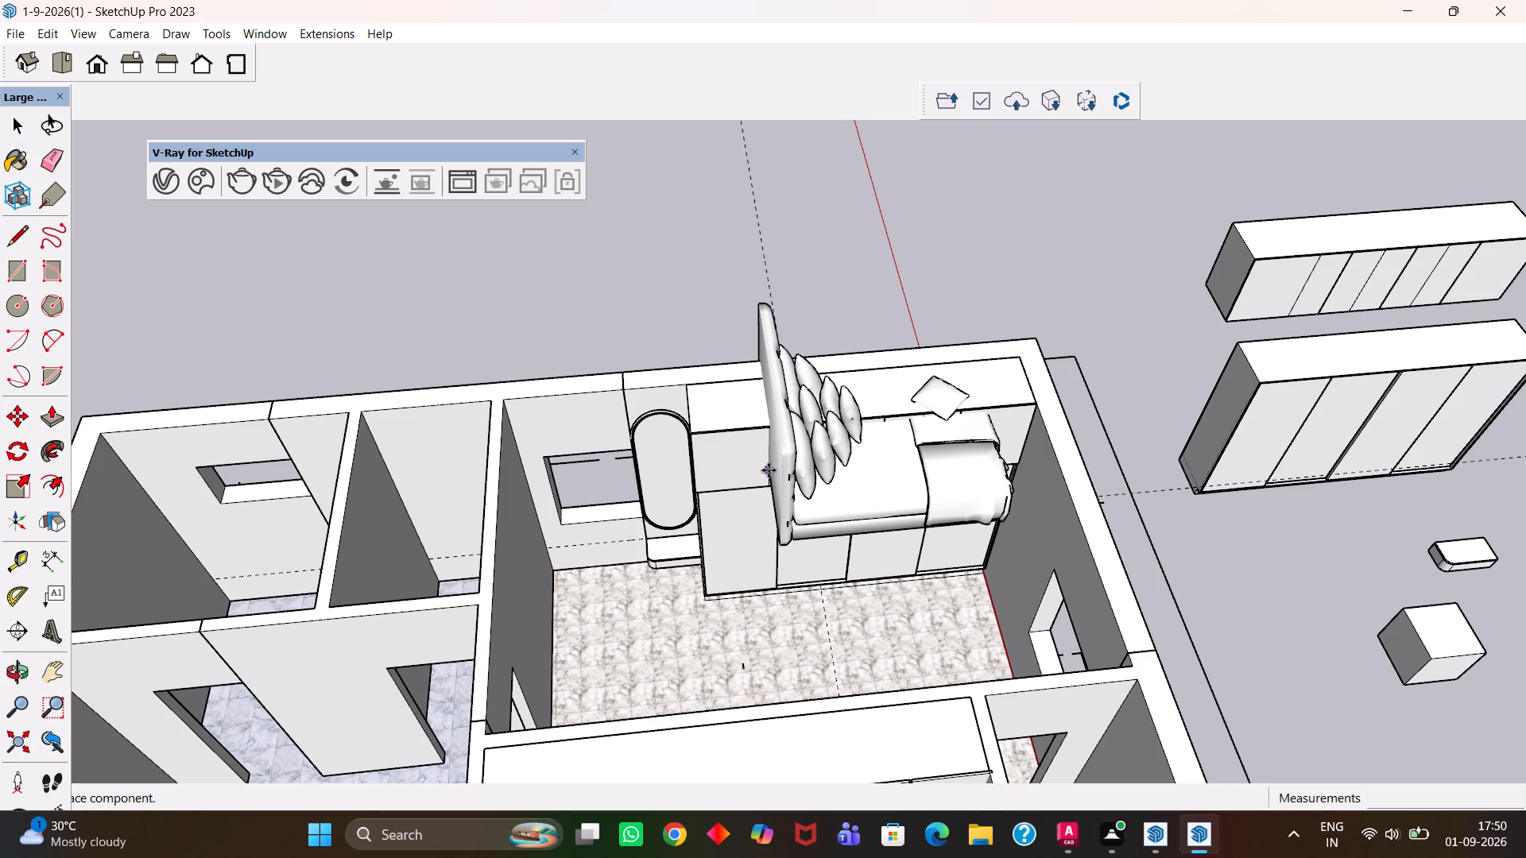
pyautogui.scroll(-6, 751, 392)
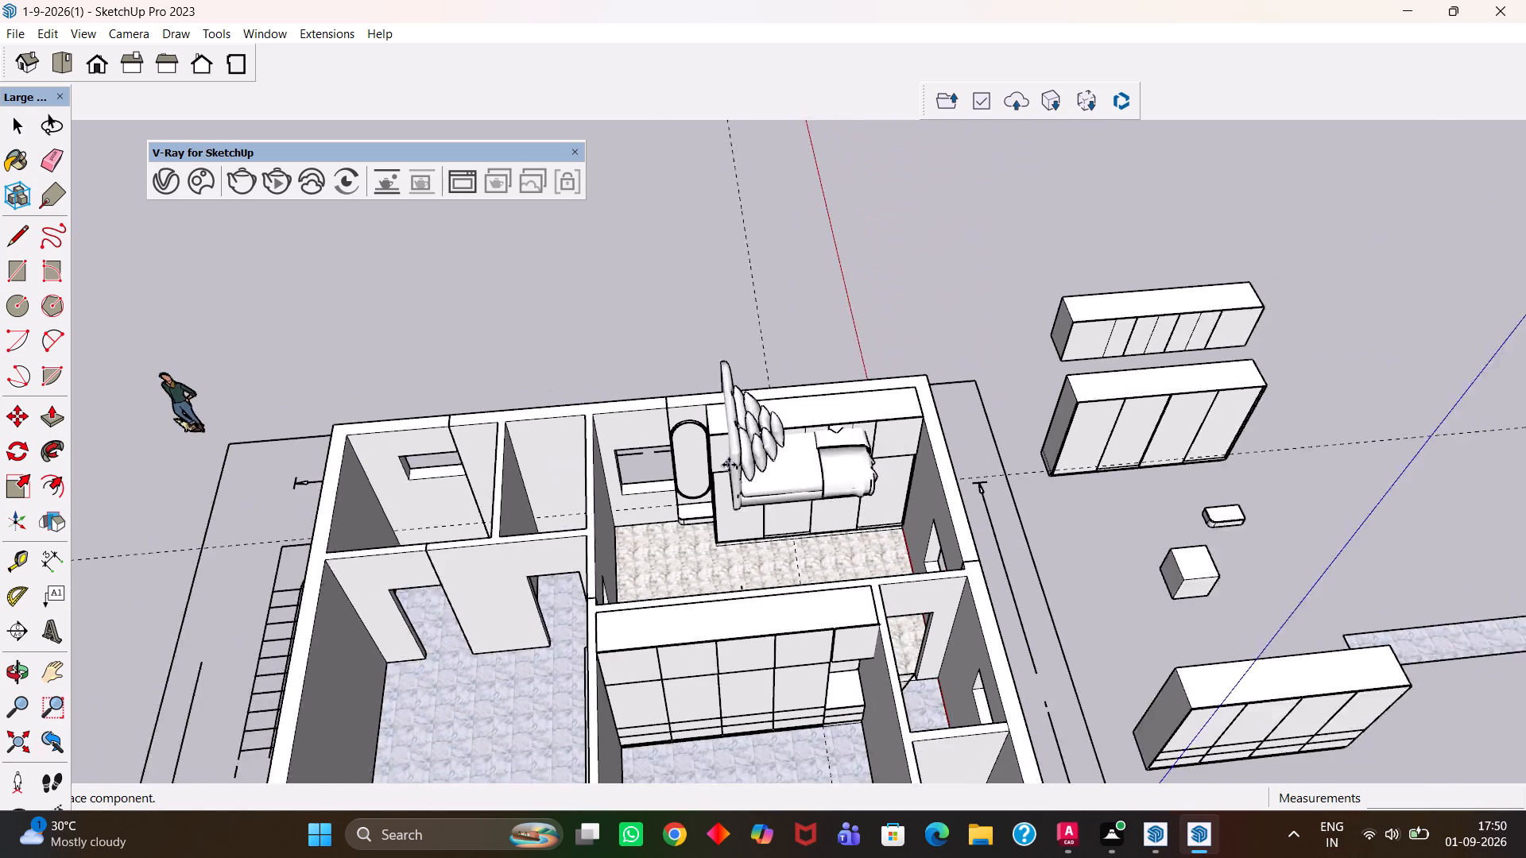
pyautogui.moveTo(728, 523); pyautogui.dragTo(755, 611, button='middle')
pyautogui.scroll(1, 753, 609)
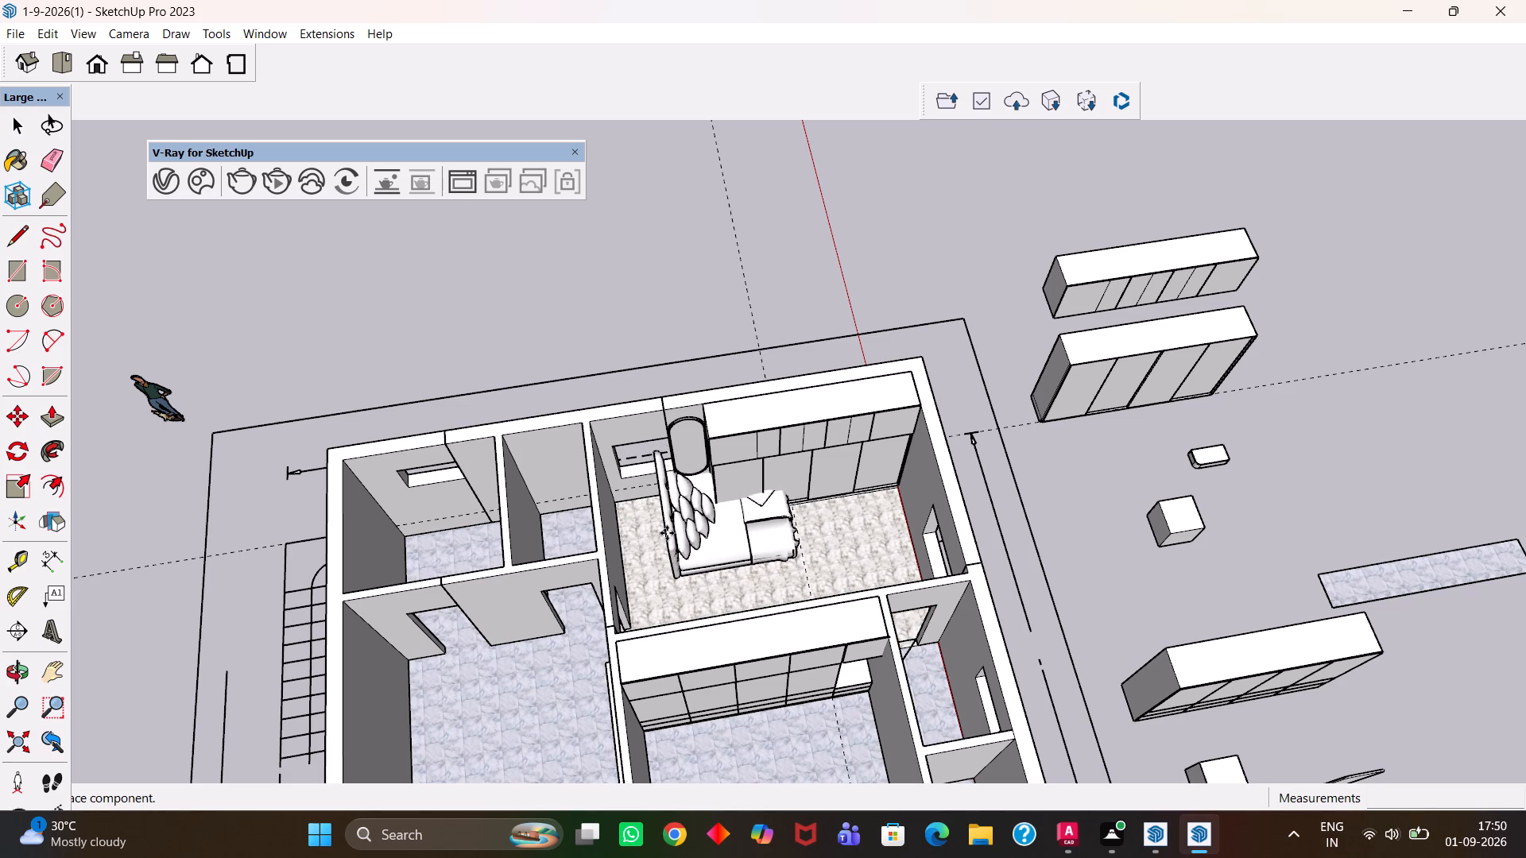
pyautogui.scroll(3, 667, 533)
pyautogui.moveTo(679, 593); pyautogui.dragTo(680, 640, button='middle')
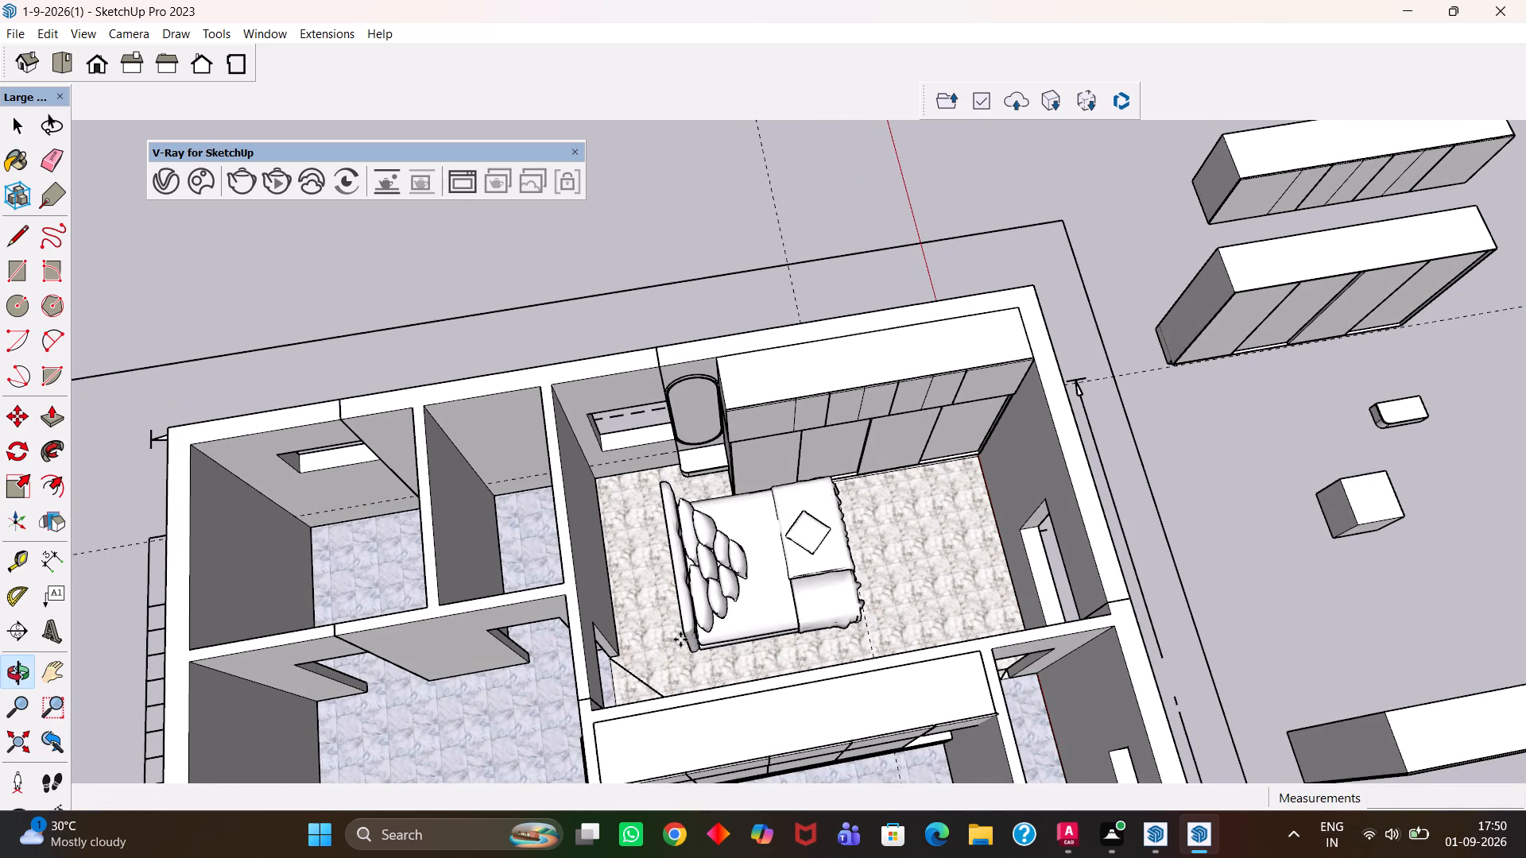
pyautogui.scroll(2, 632, 582)
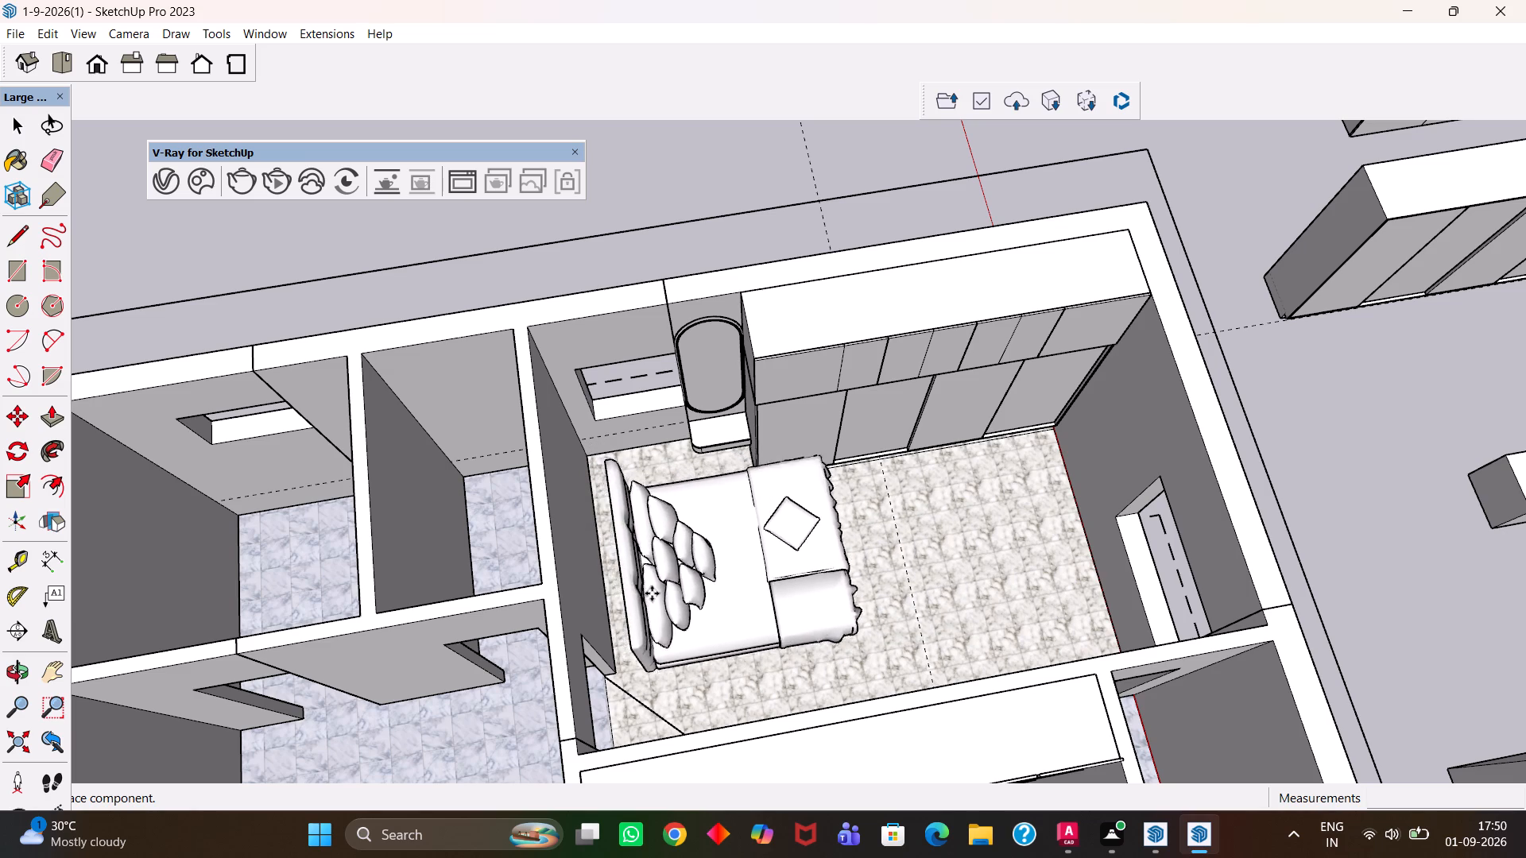
pyautogui.moveTo(711, 601); pyautogui.dragTo(703, 659, button='middle')
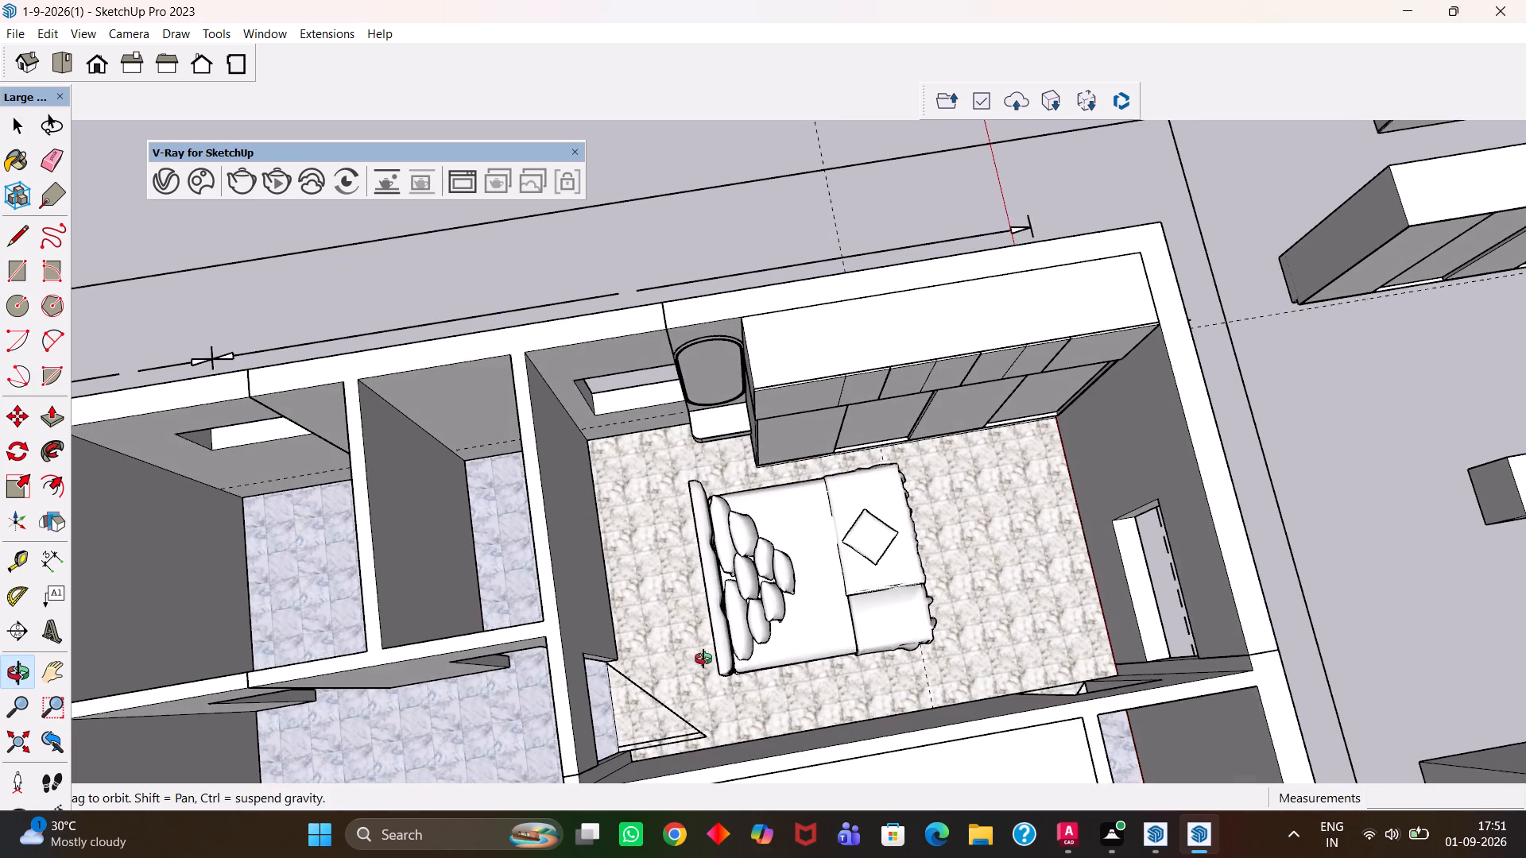
pyautogui.moveTo(703, 659); pyautogui.dragTo(701, 659, button='middle')
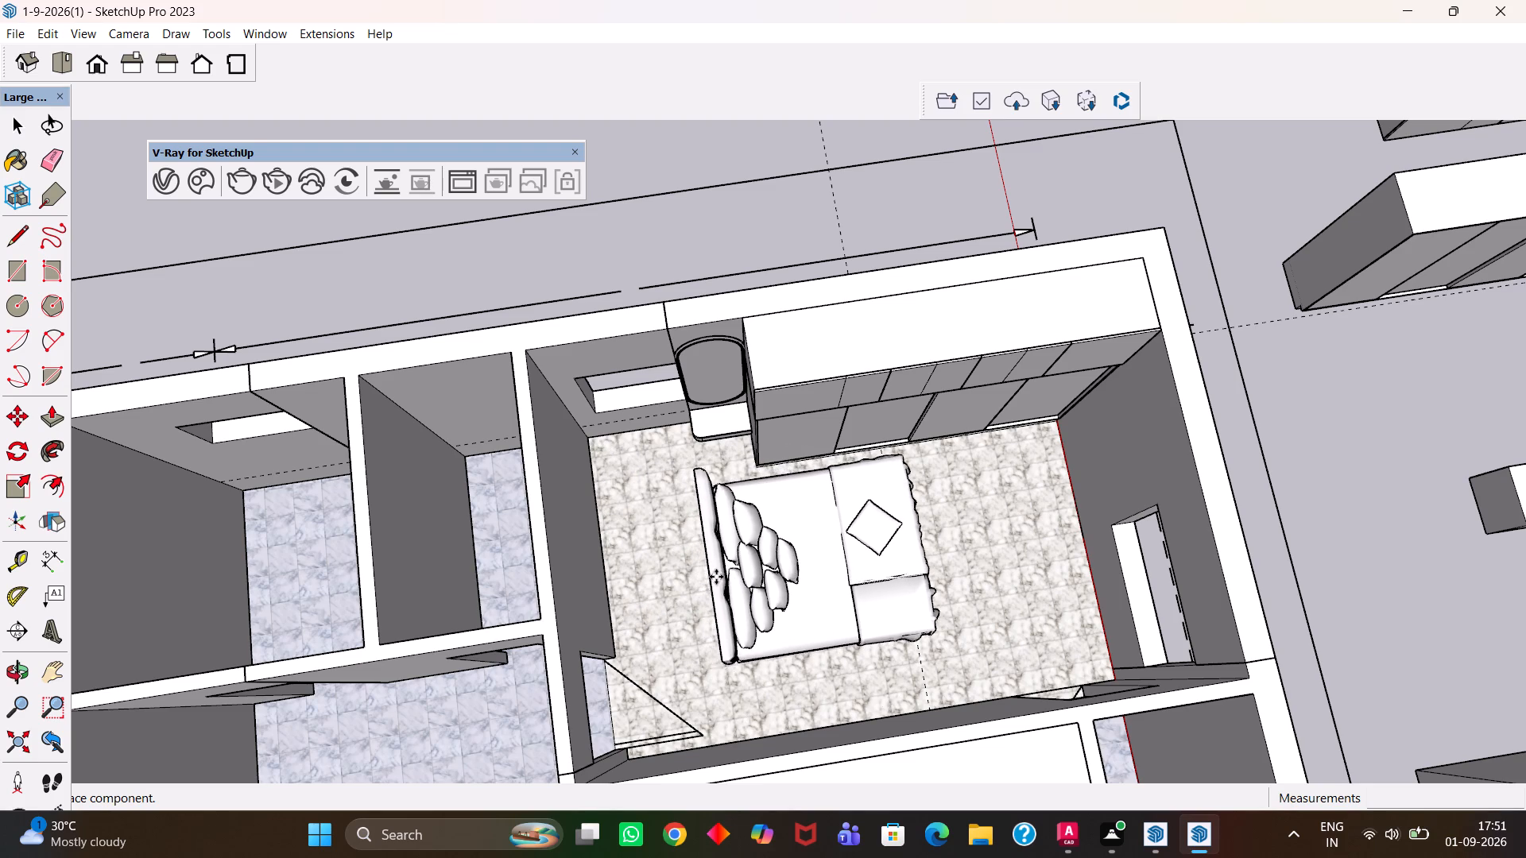
pyautogui.click(718, 575)
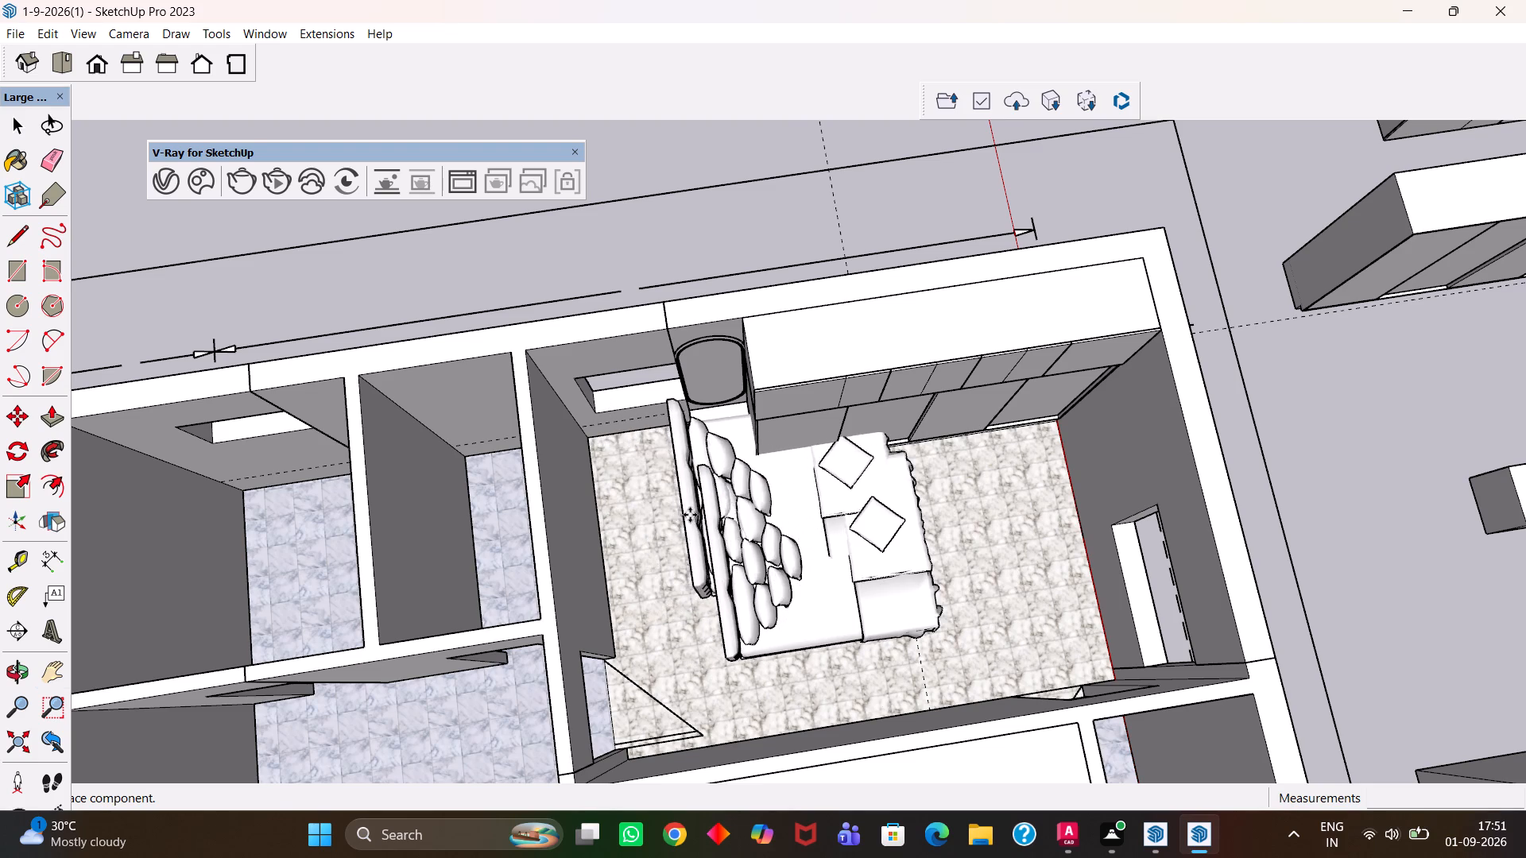
# Place a second Bed 003 in the adjoining bedroom, with its headboard by the wall shared with the large hall.
pyautogui.press('h')
pyautogui.scroll(-6, 690, 515)
pyautogui.moveTo(765, 551); pyautogui.dragTo(705, 574, button='middle')
pyautogui.scroll(1, 704, 566)
pyautogui.moveTo(682, 562); pyautogui.dragTo(788, 354)
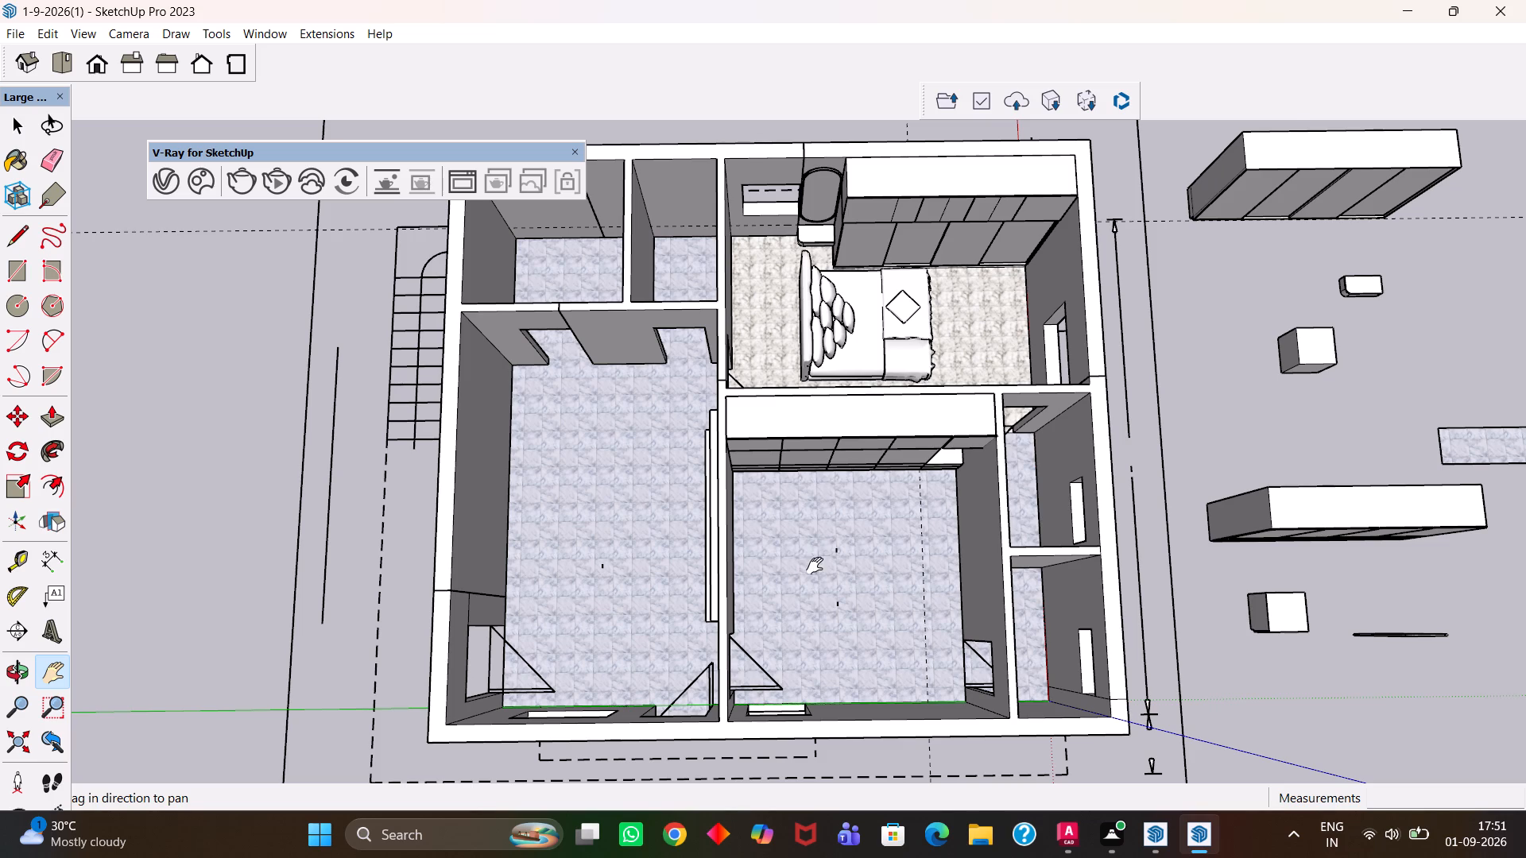
pyautogui.scroll(1, 811, 558)
pyautogui.press('Escape')
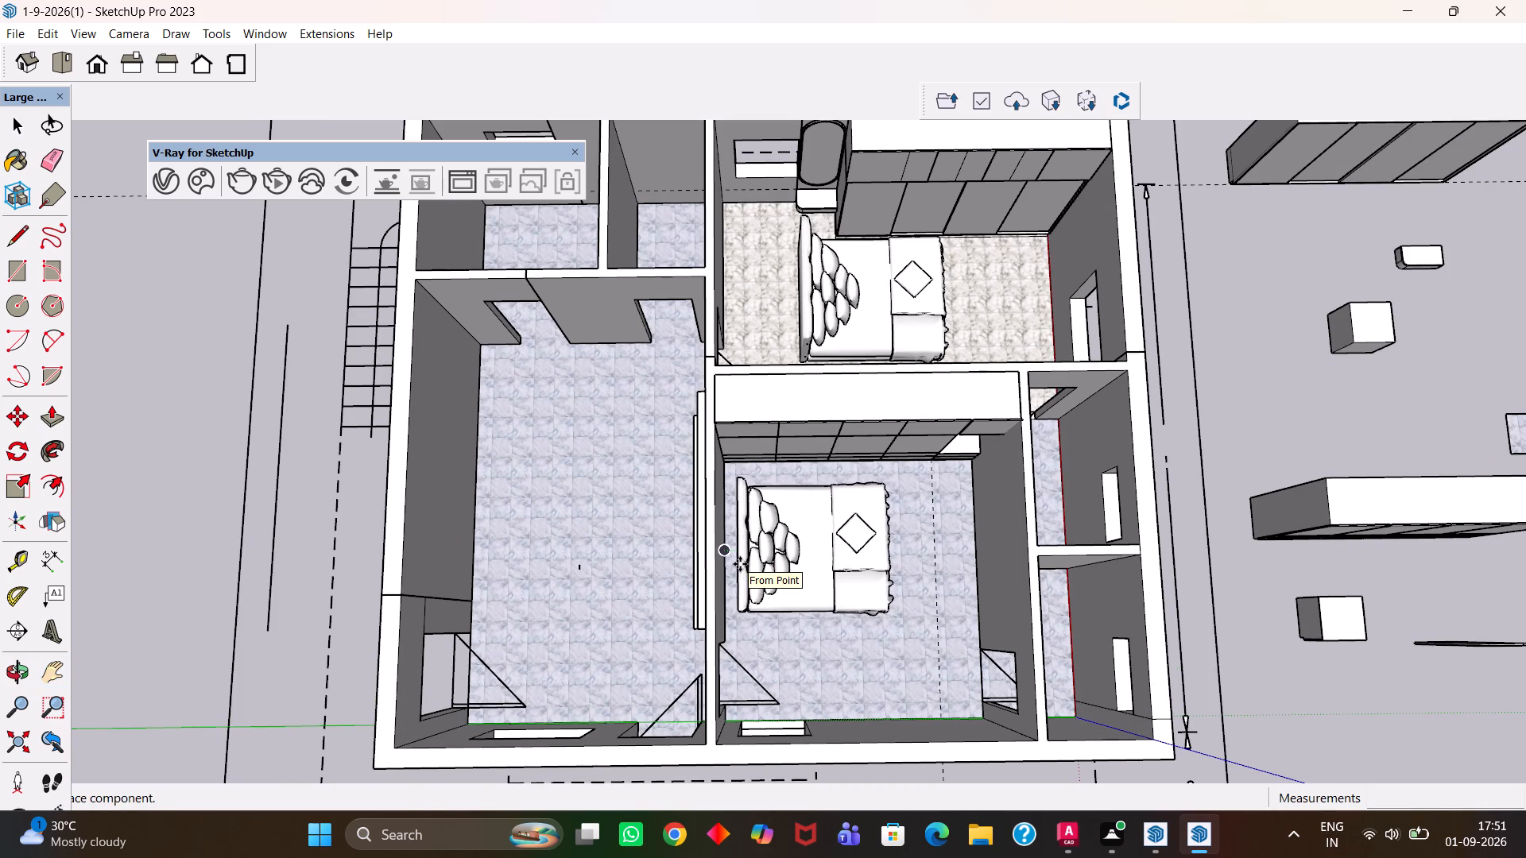
pyautogui.click(740, 564)
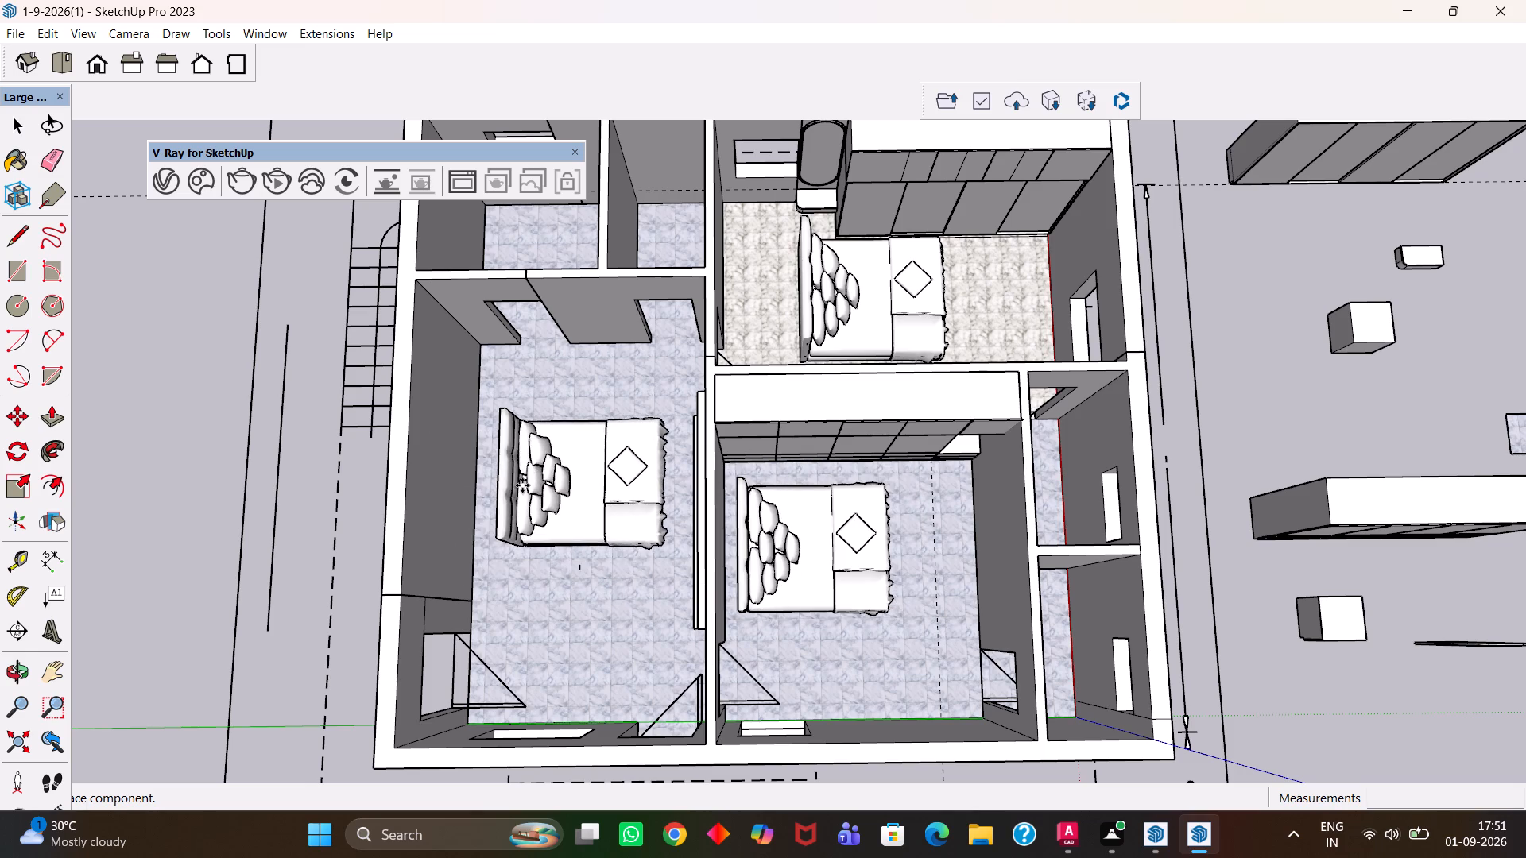
pyautogui.scroll(-5, 822, 462)
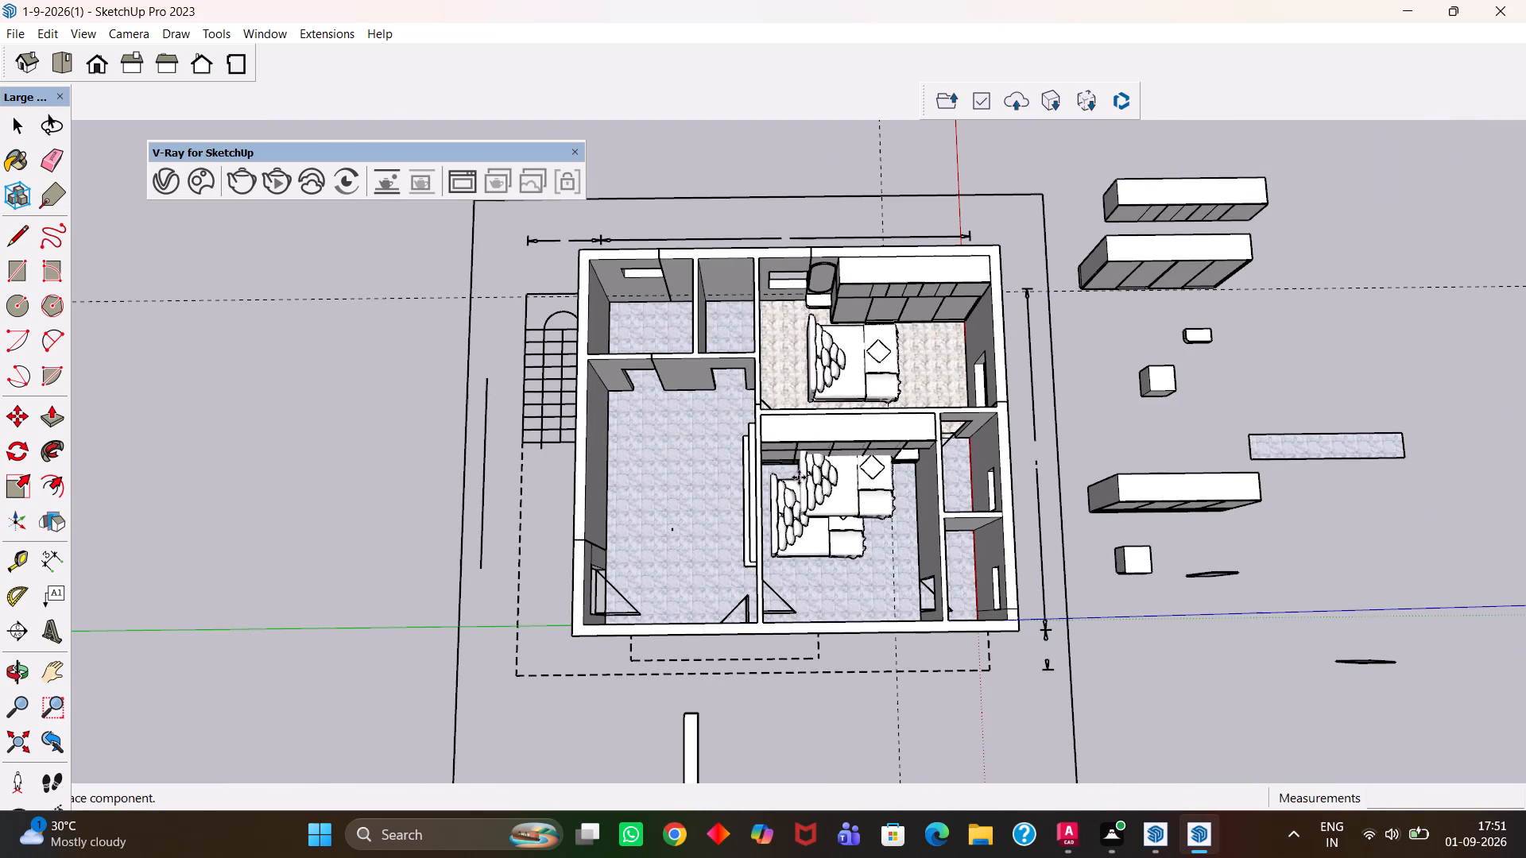
pyautogui.press('h')
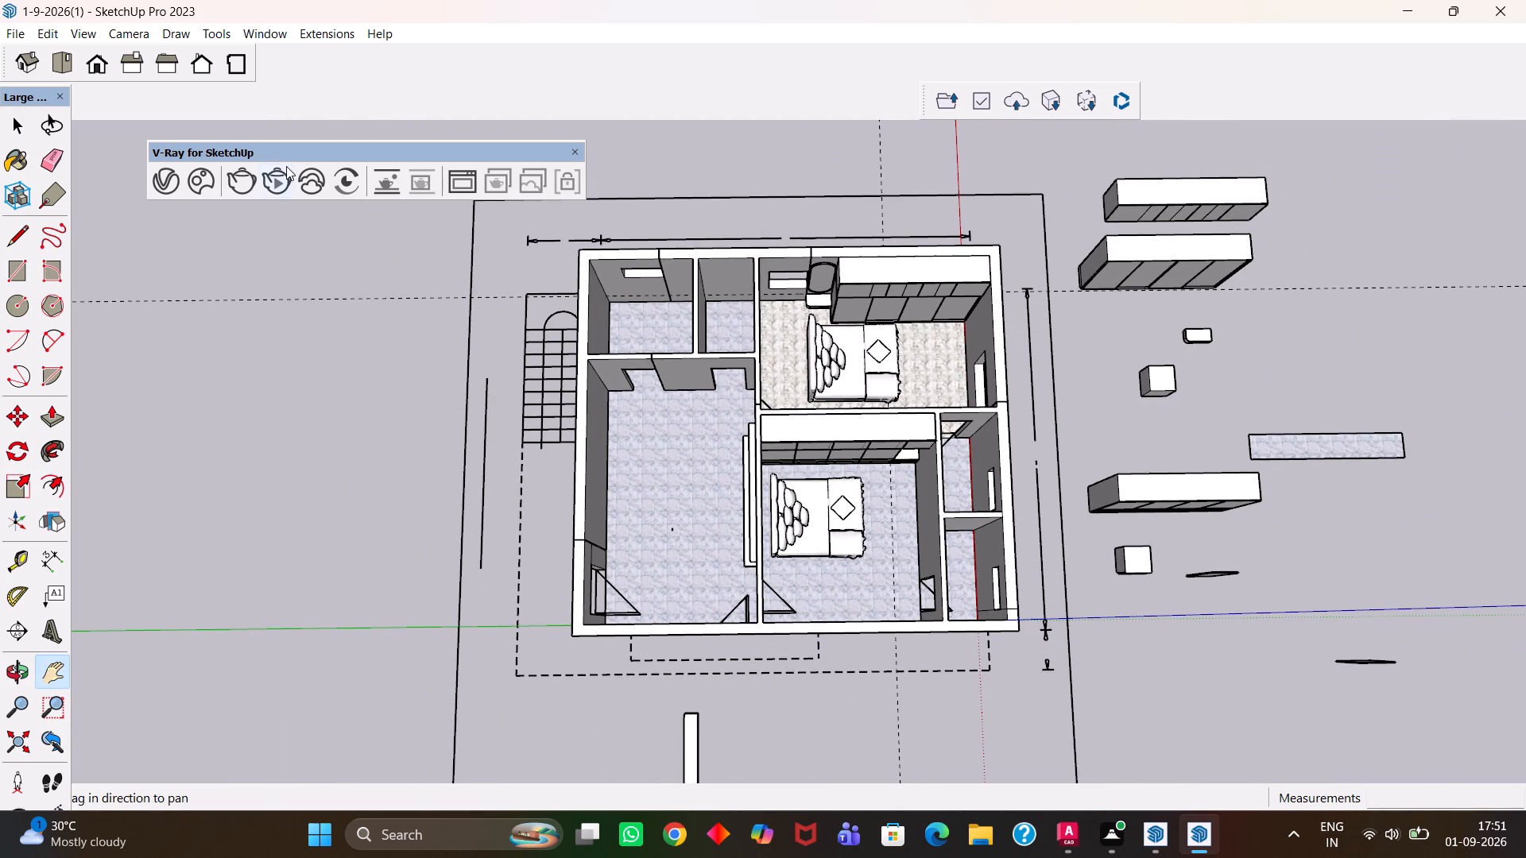
# Search the downloaded Cosmos assets for sofa.
pyautogui.click(190, 185)
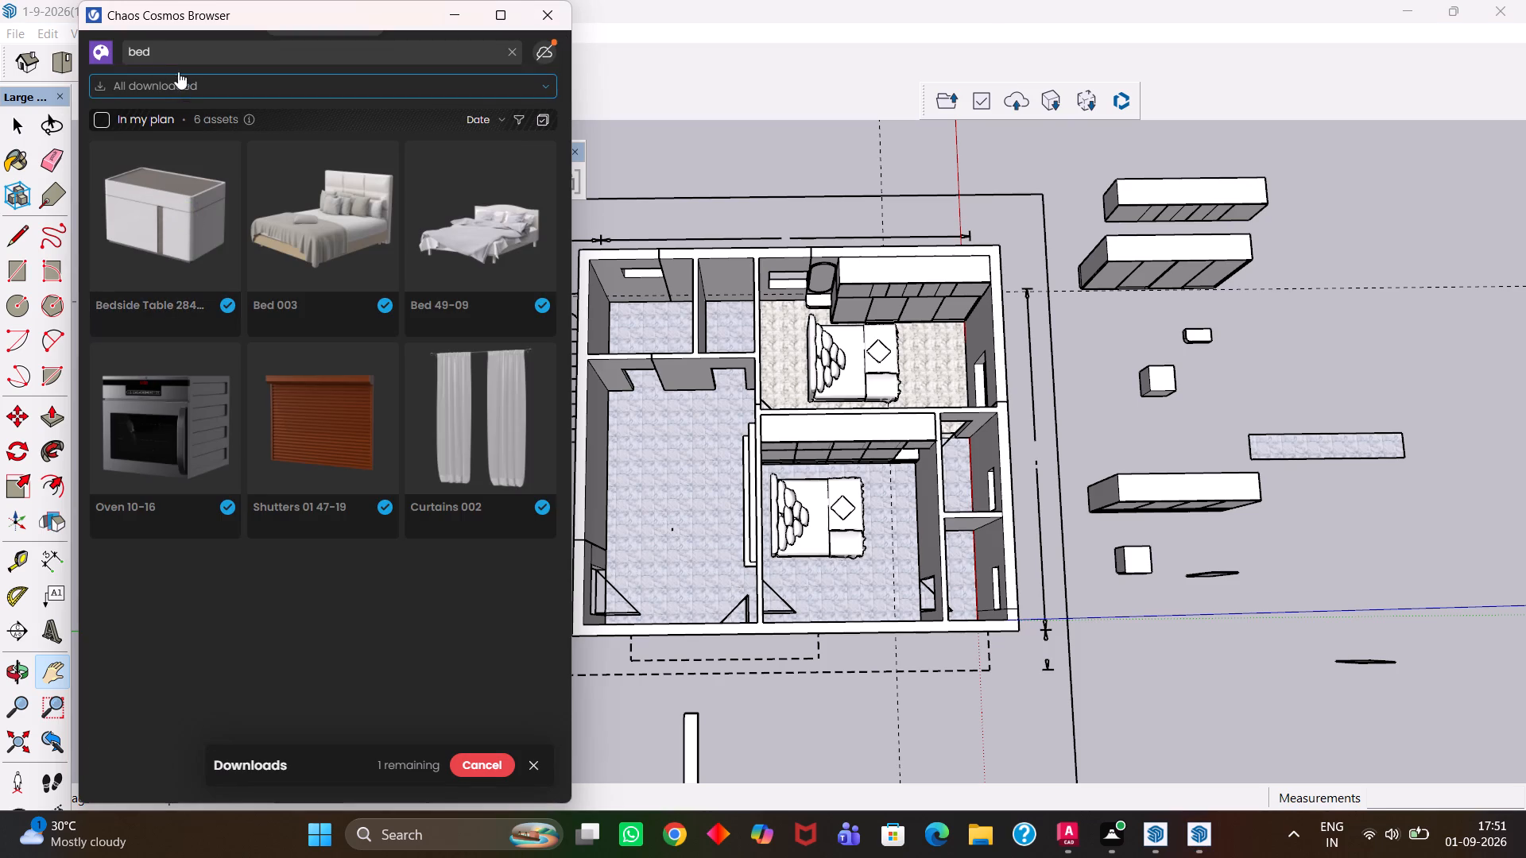
pyautogui.moveTo(167, 56); pyautogui.dragTo(122, 41)
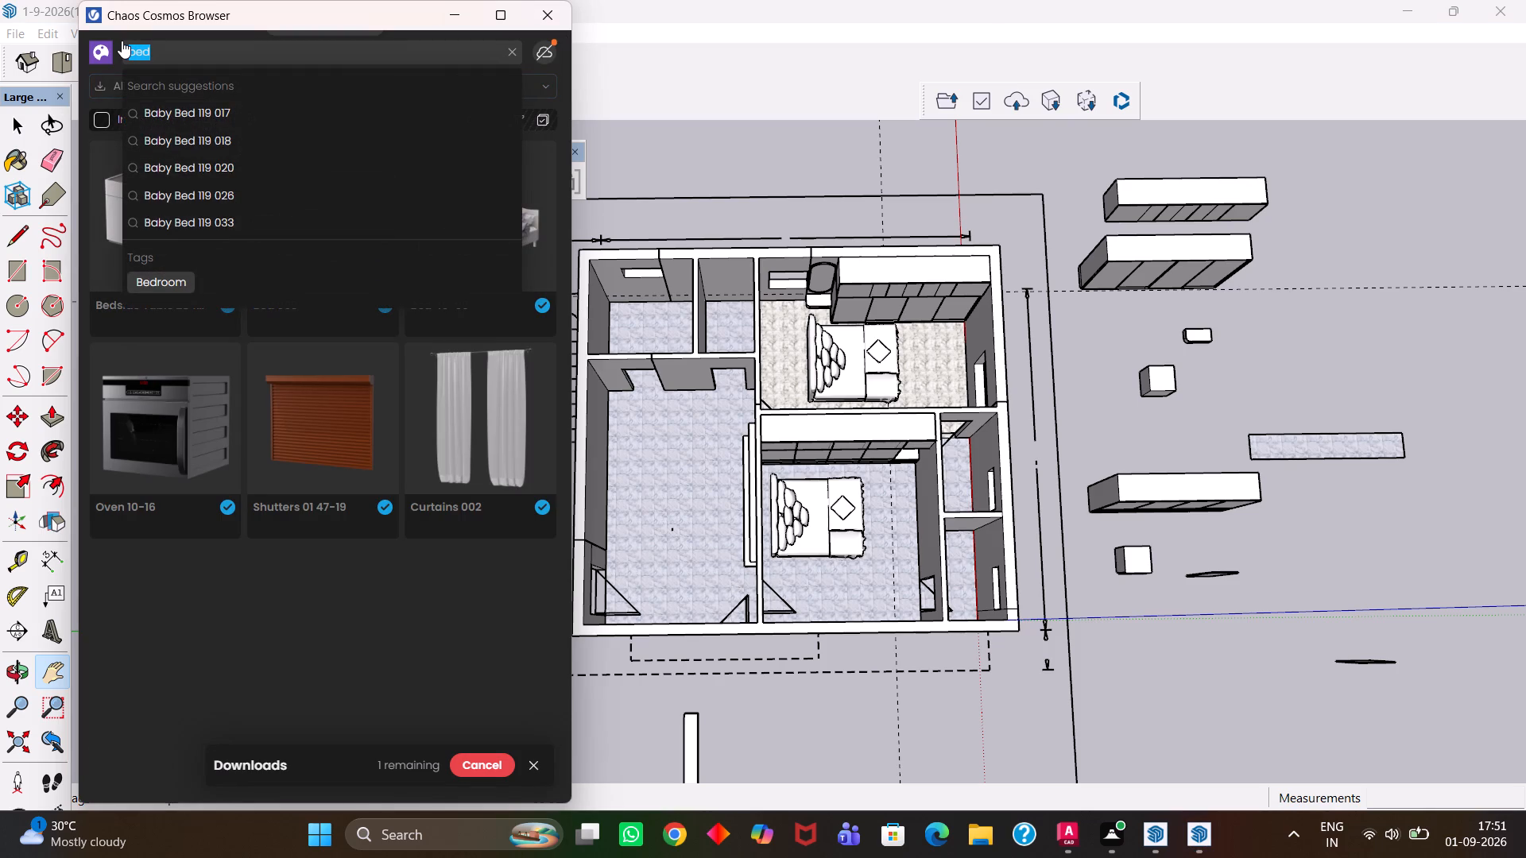
pyautogui.write('sofa')
pyautogui.press('Return')
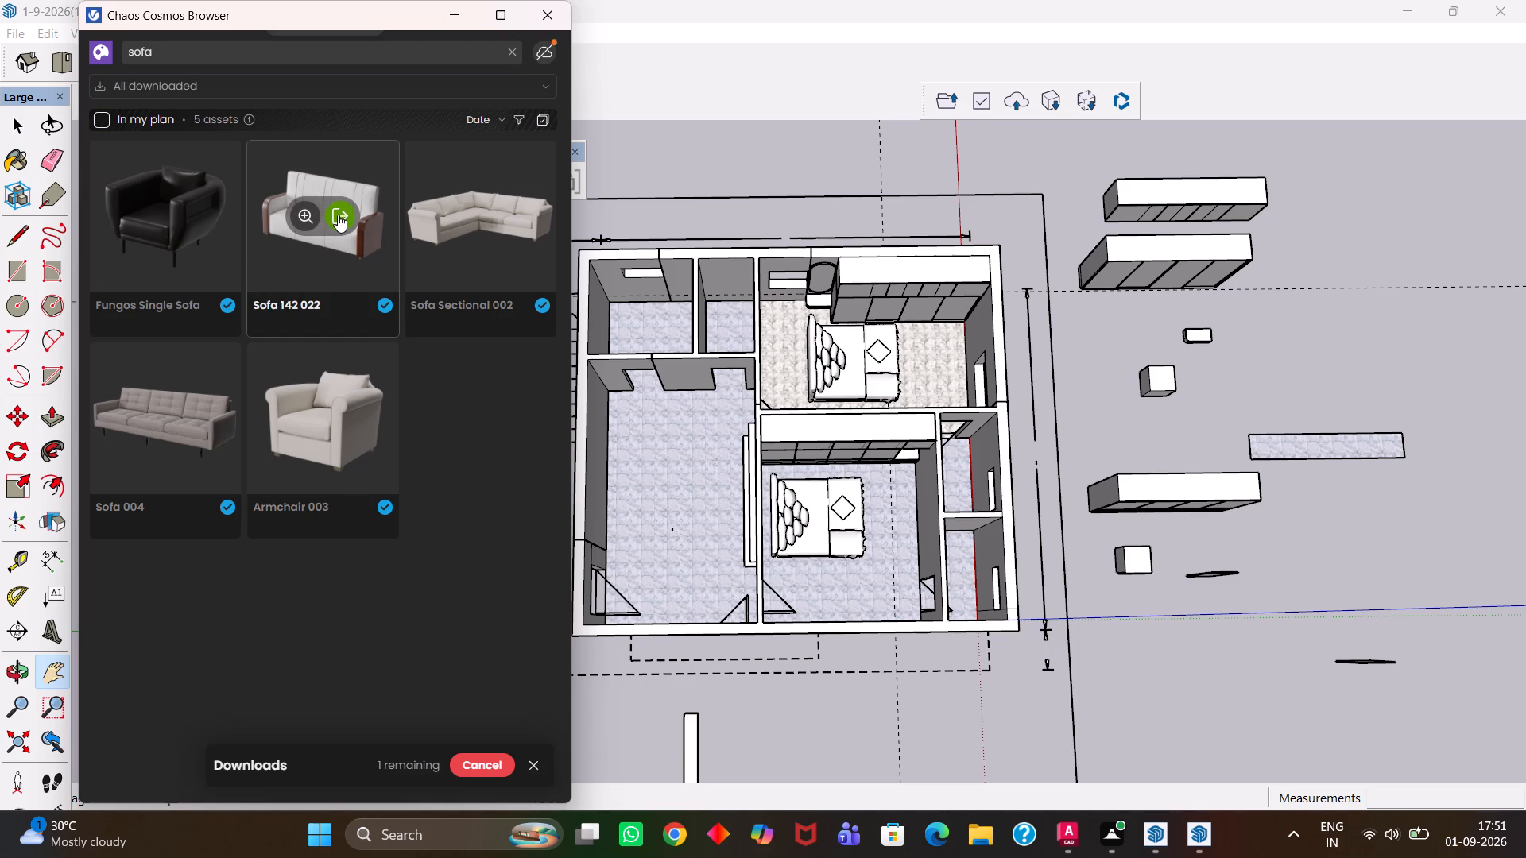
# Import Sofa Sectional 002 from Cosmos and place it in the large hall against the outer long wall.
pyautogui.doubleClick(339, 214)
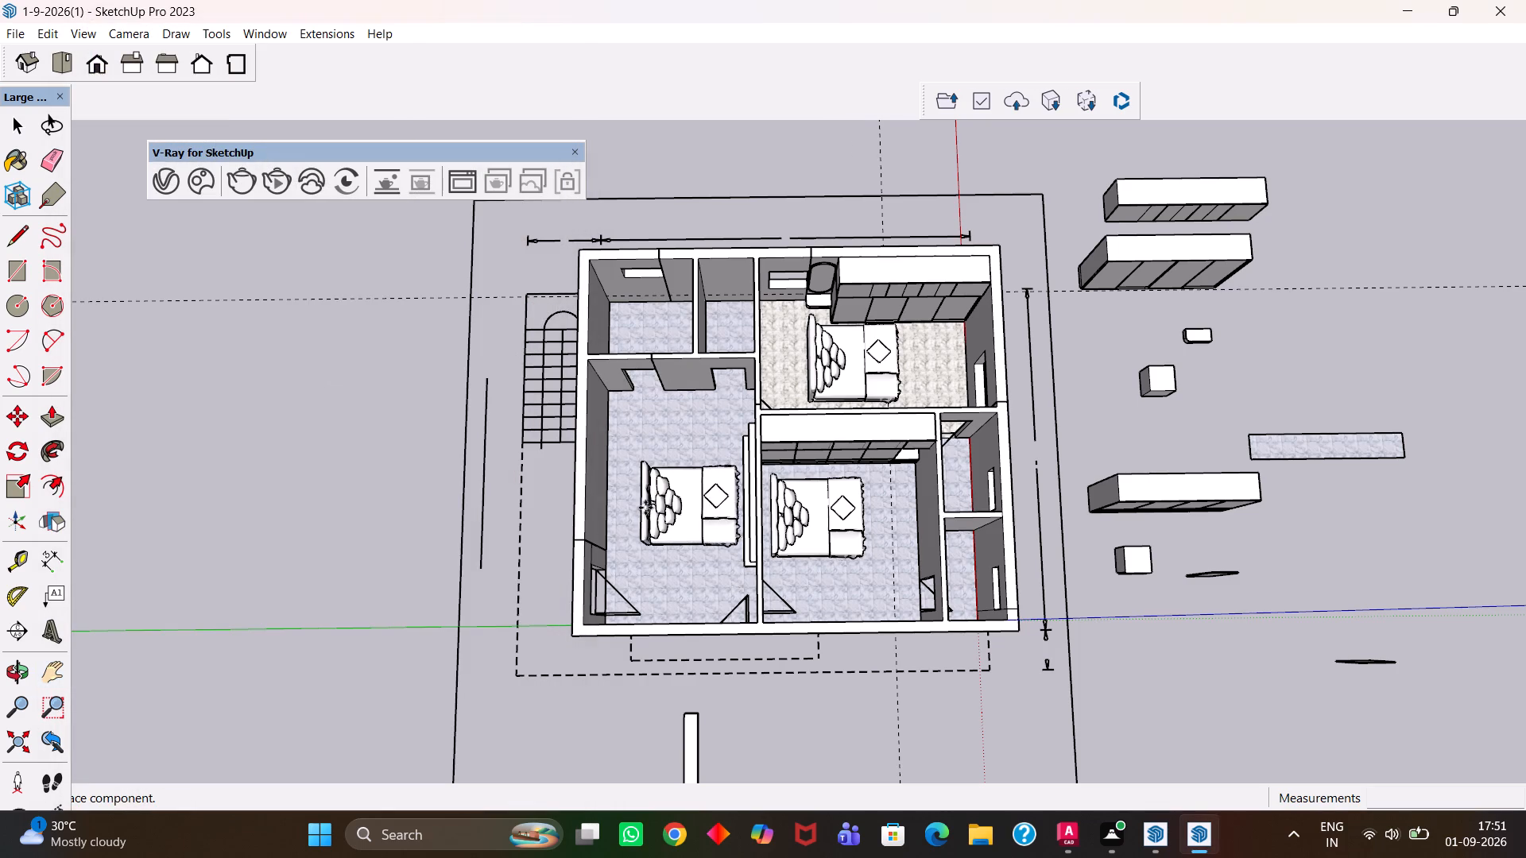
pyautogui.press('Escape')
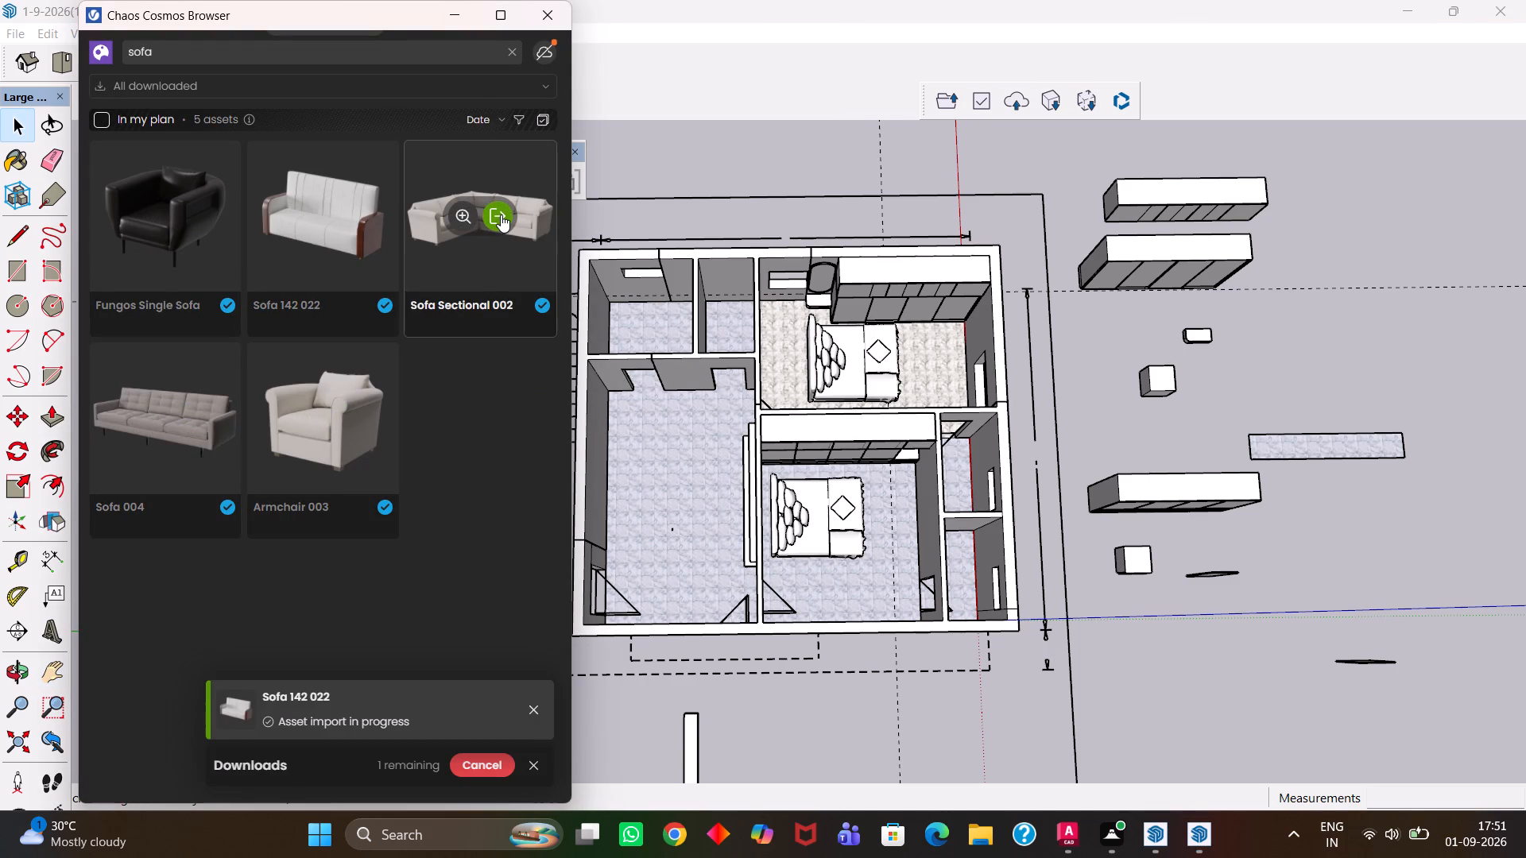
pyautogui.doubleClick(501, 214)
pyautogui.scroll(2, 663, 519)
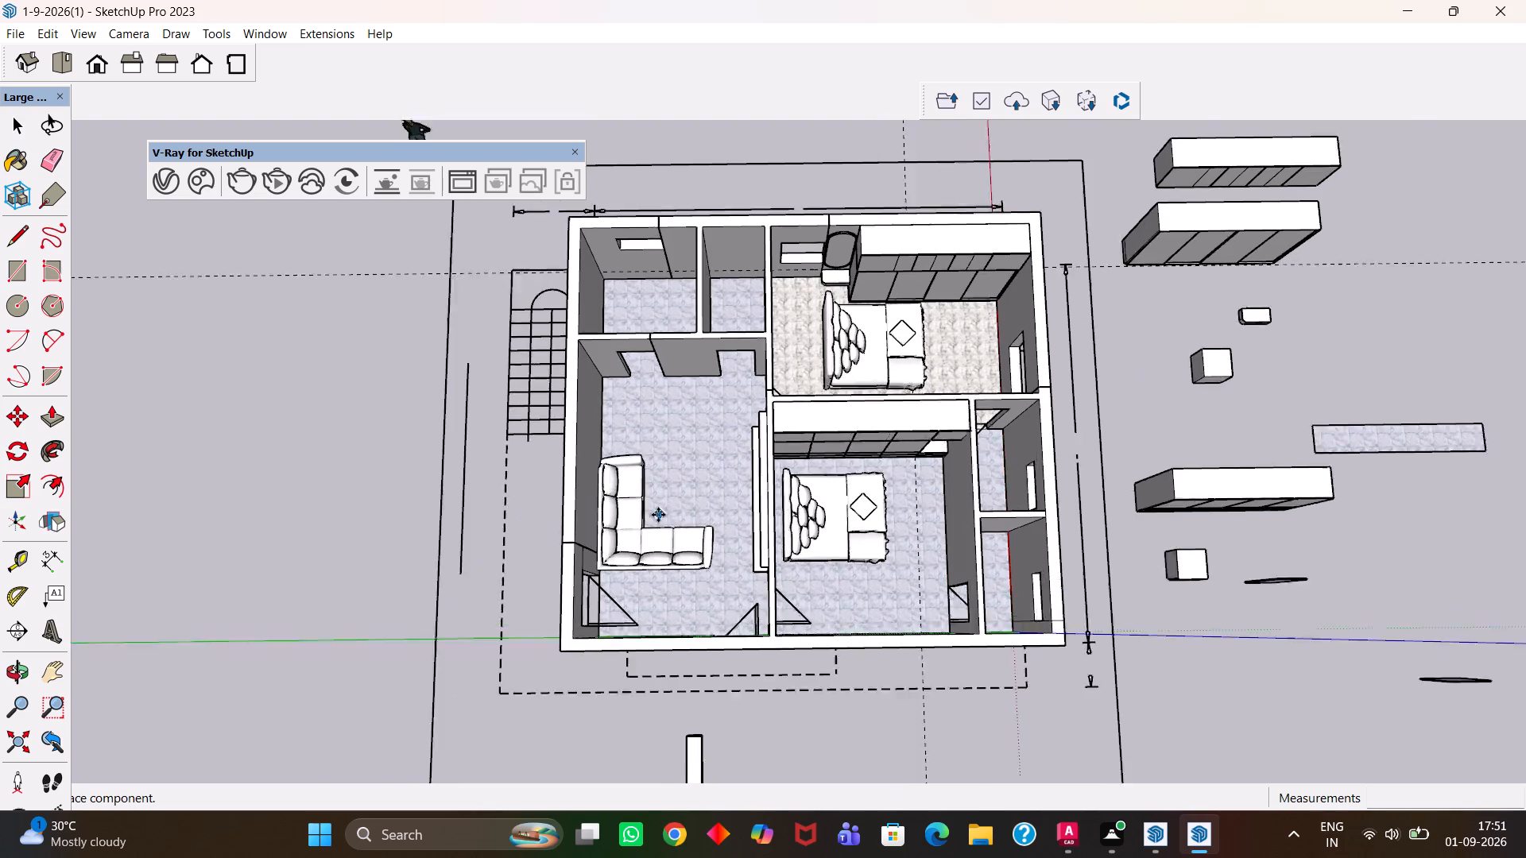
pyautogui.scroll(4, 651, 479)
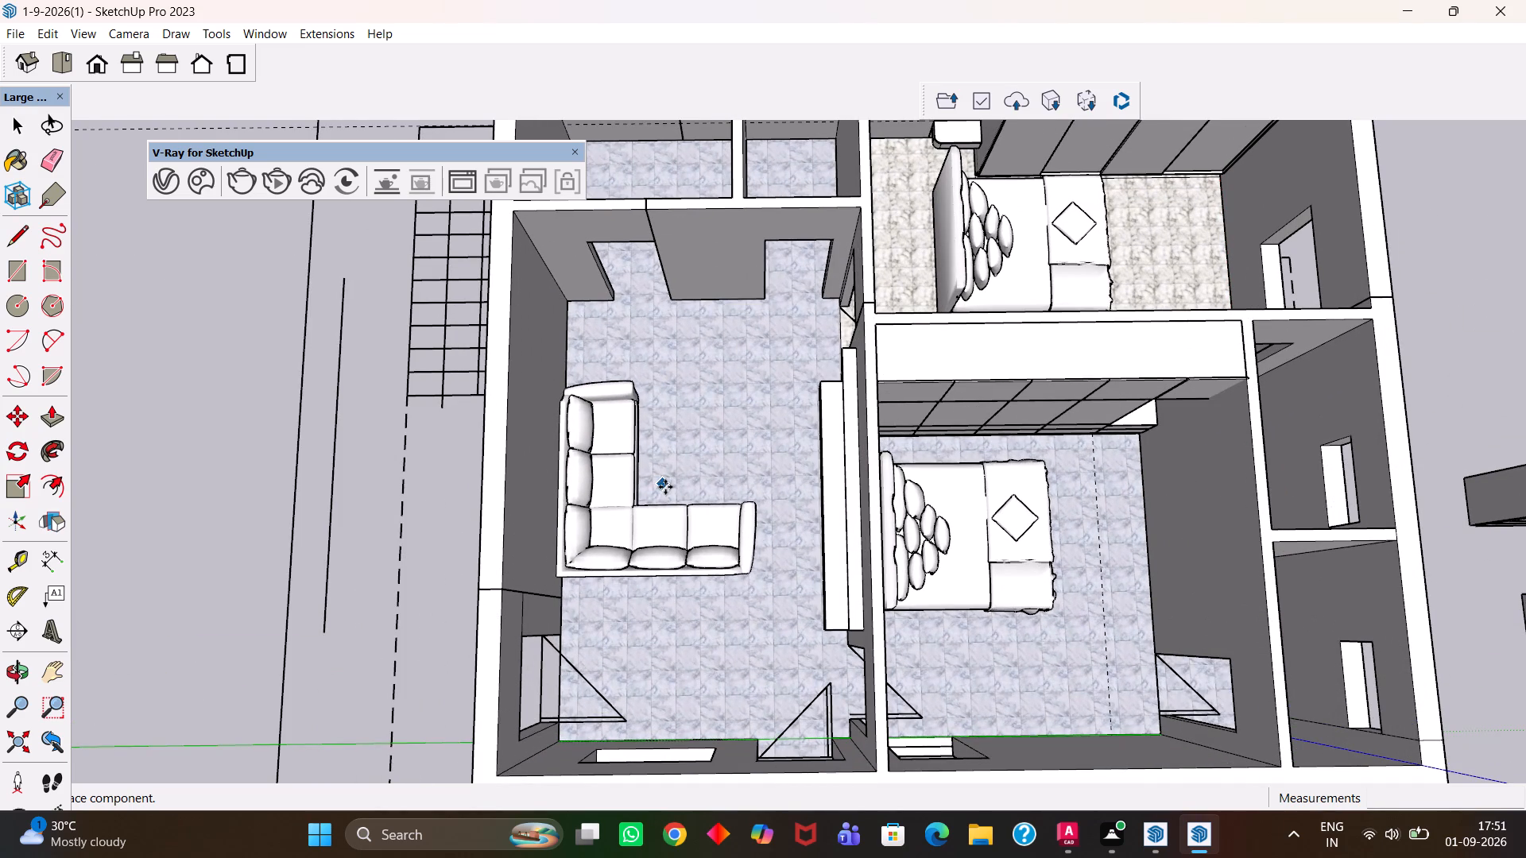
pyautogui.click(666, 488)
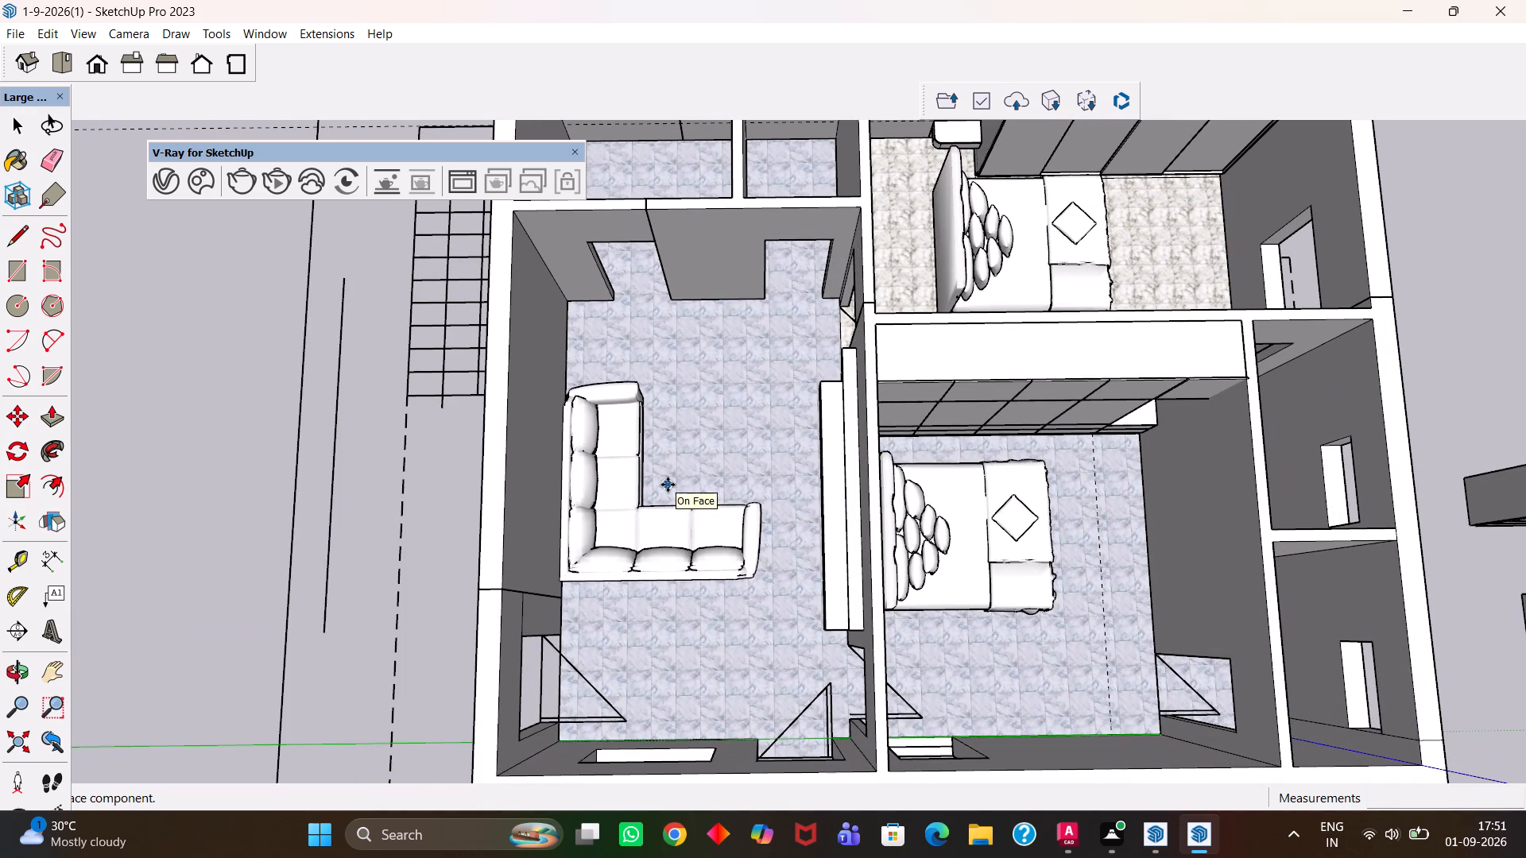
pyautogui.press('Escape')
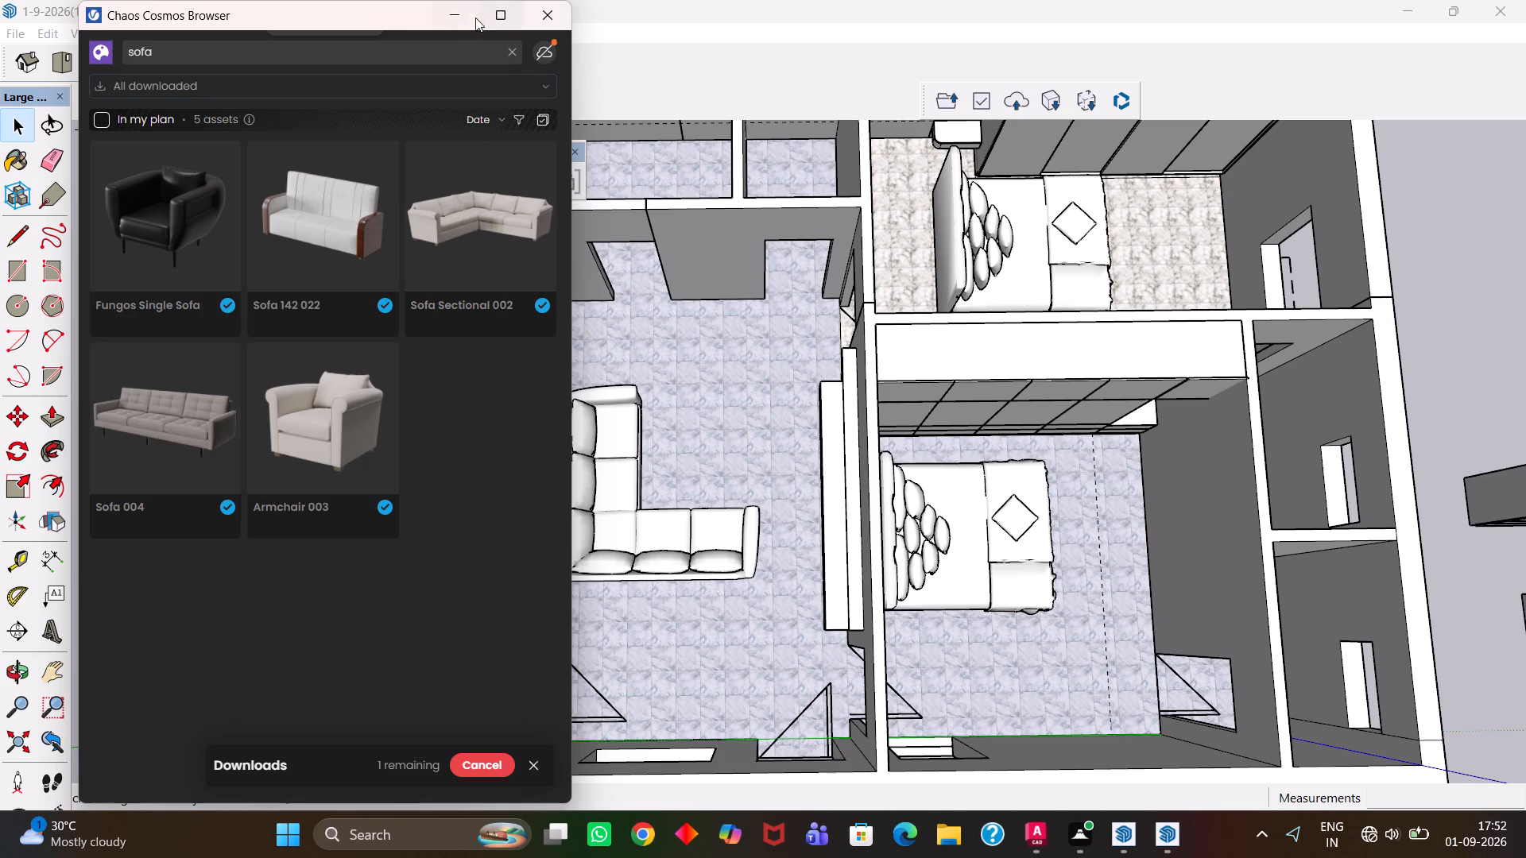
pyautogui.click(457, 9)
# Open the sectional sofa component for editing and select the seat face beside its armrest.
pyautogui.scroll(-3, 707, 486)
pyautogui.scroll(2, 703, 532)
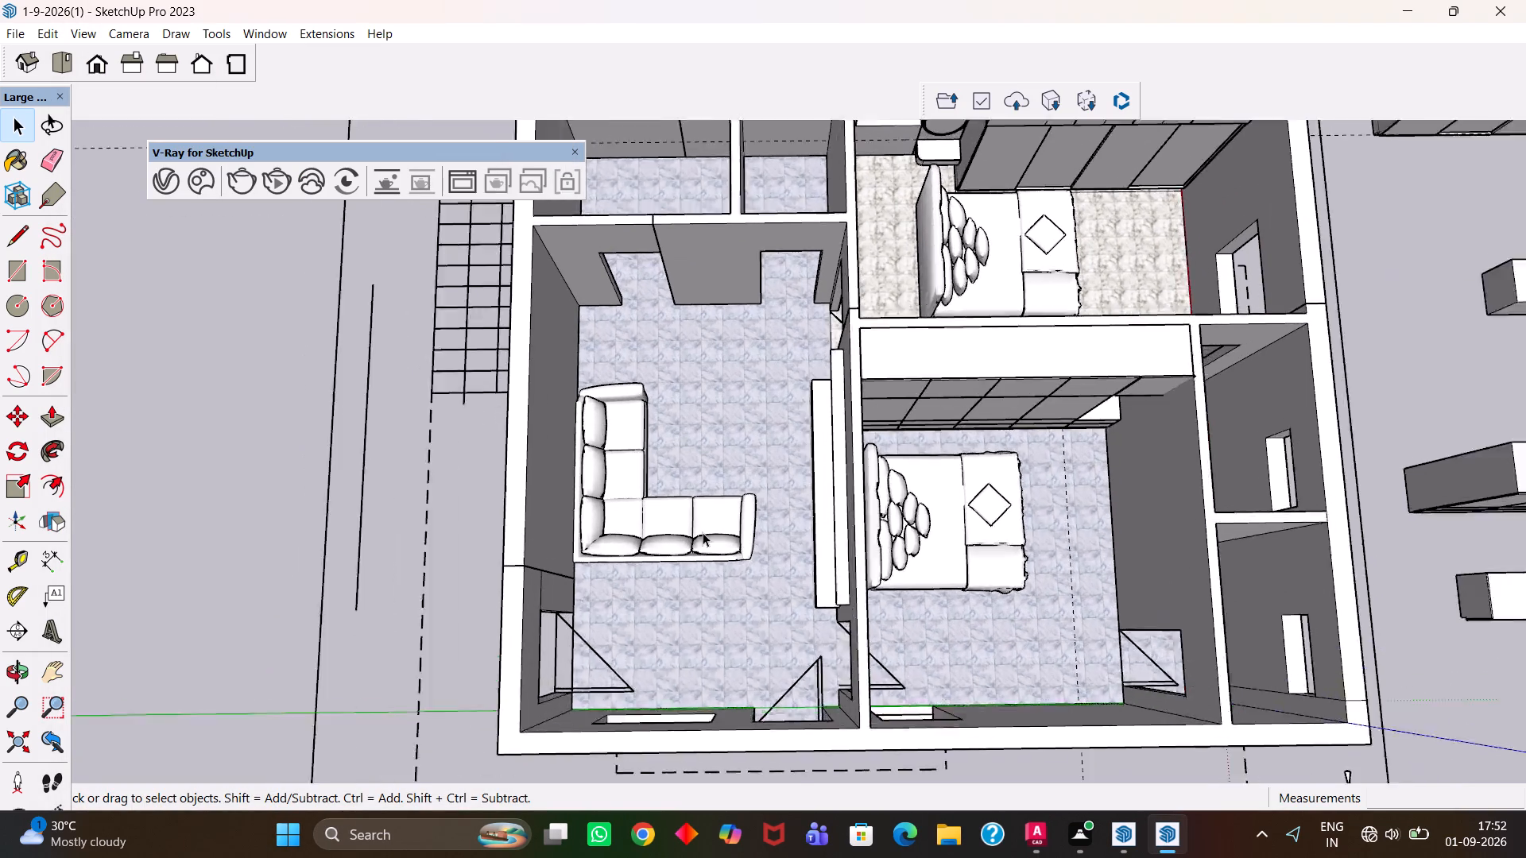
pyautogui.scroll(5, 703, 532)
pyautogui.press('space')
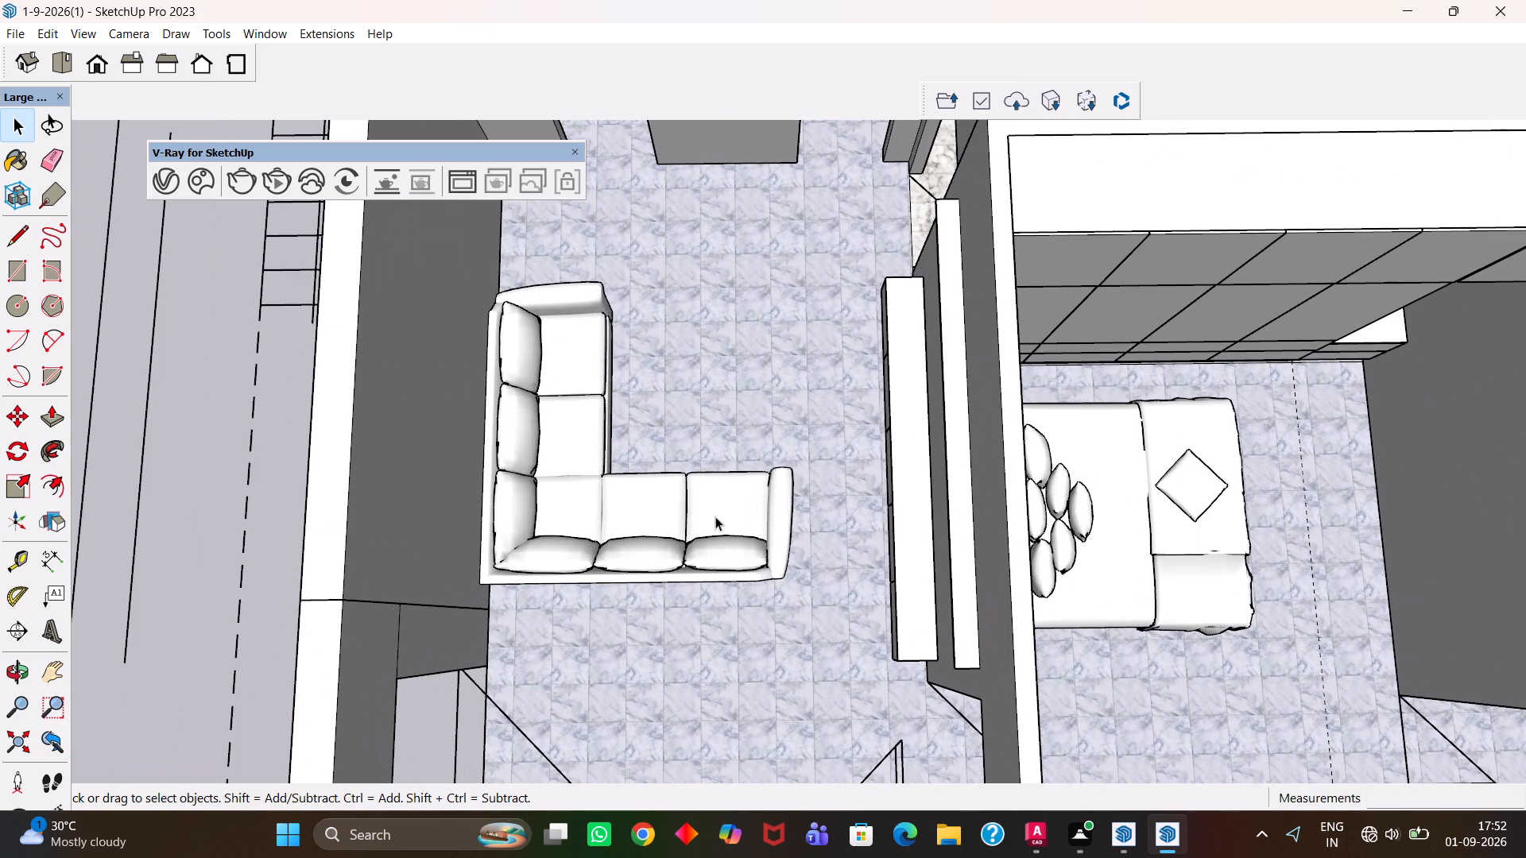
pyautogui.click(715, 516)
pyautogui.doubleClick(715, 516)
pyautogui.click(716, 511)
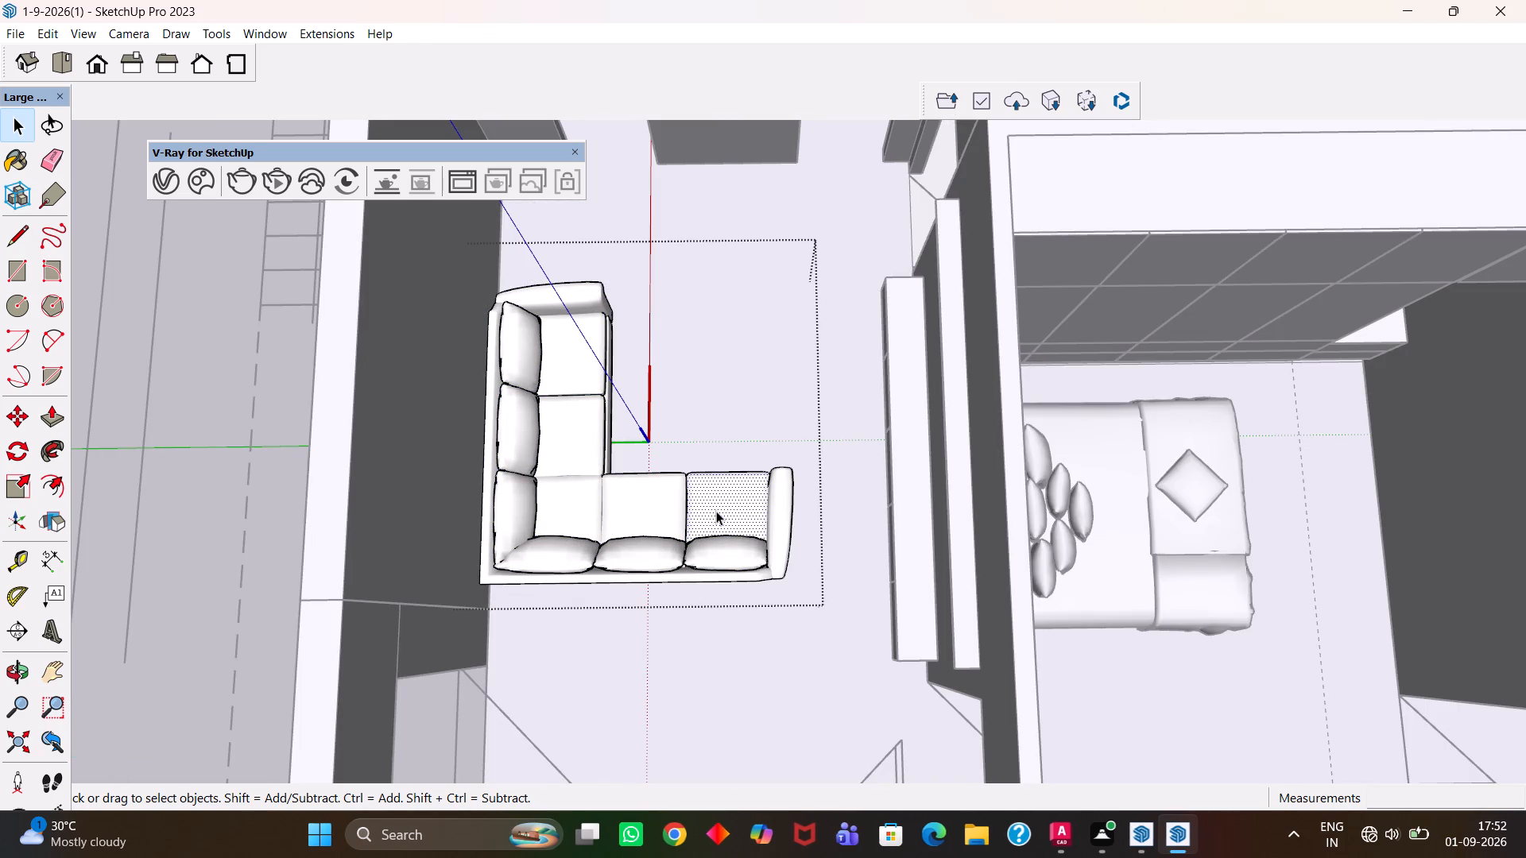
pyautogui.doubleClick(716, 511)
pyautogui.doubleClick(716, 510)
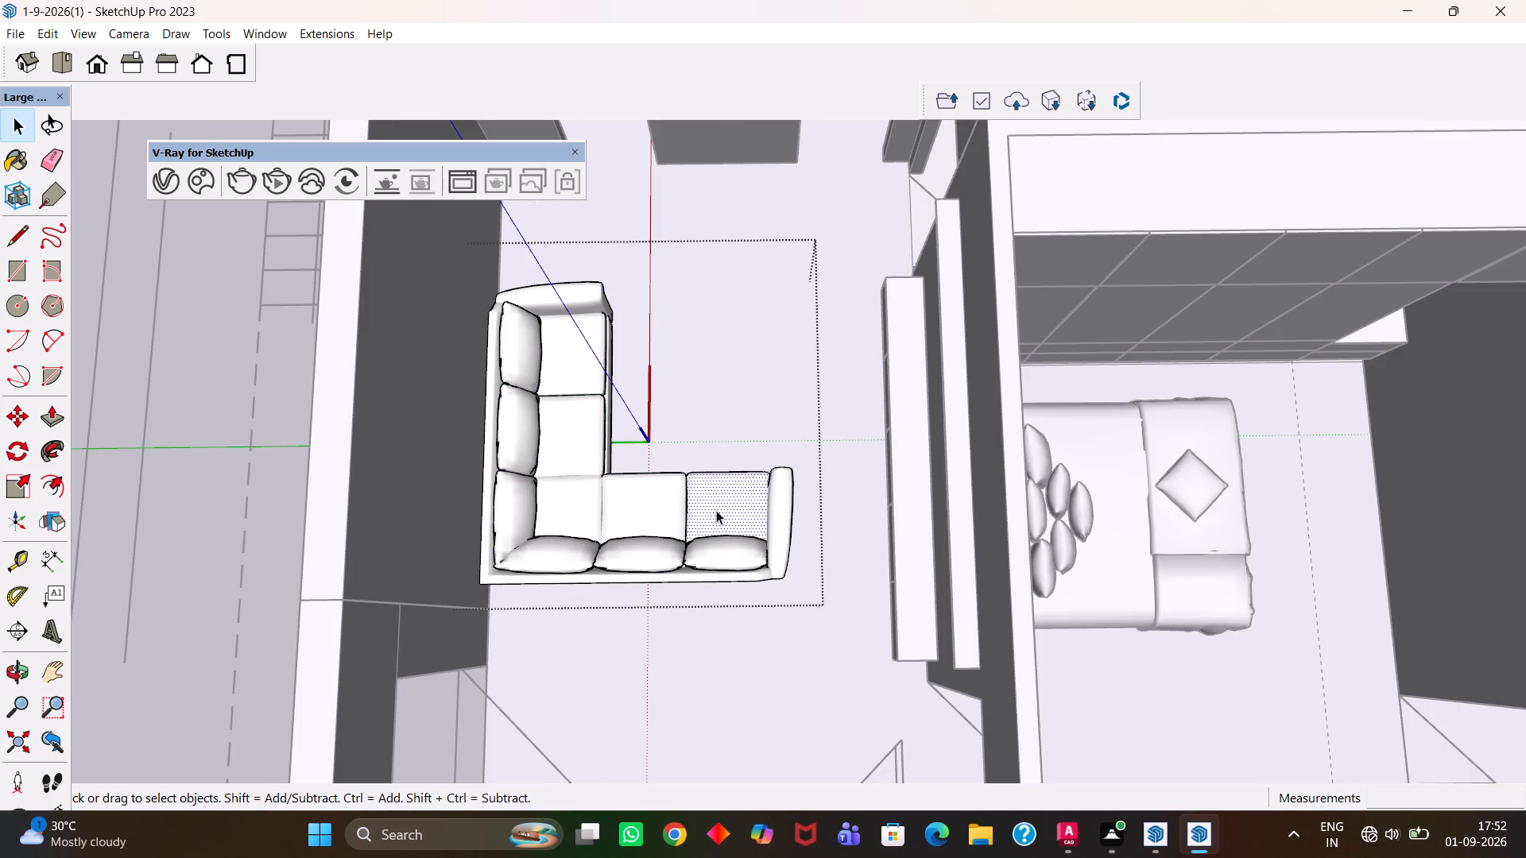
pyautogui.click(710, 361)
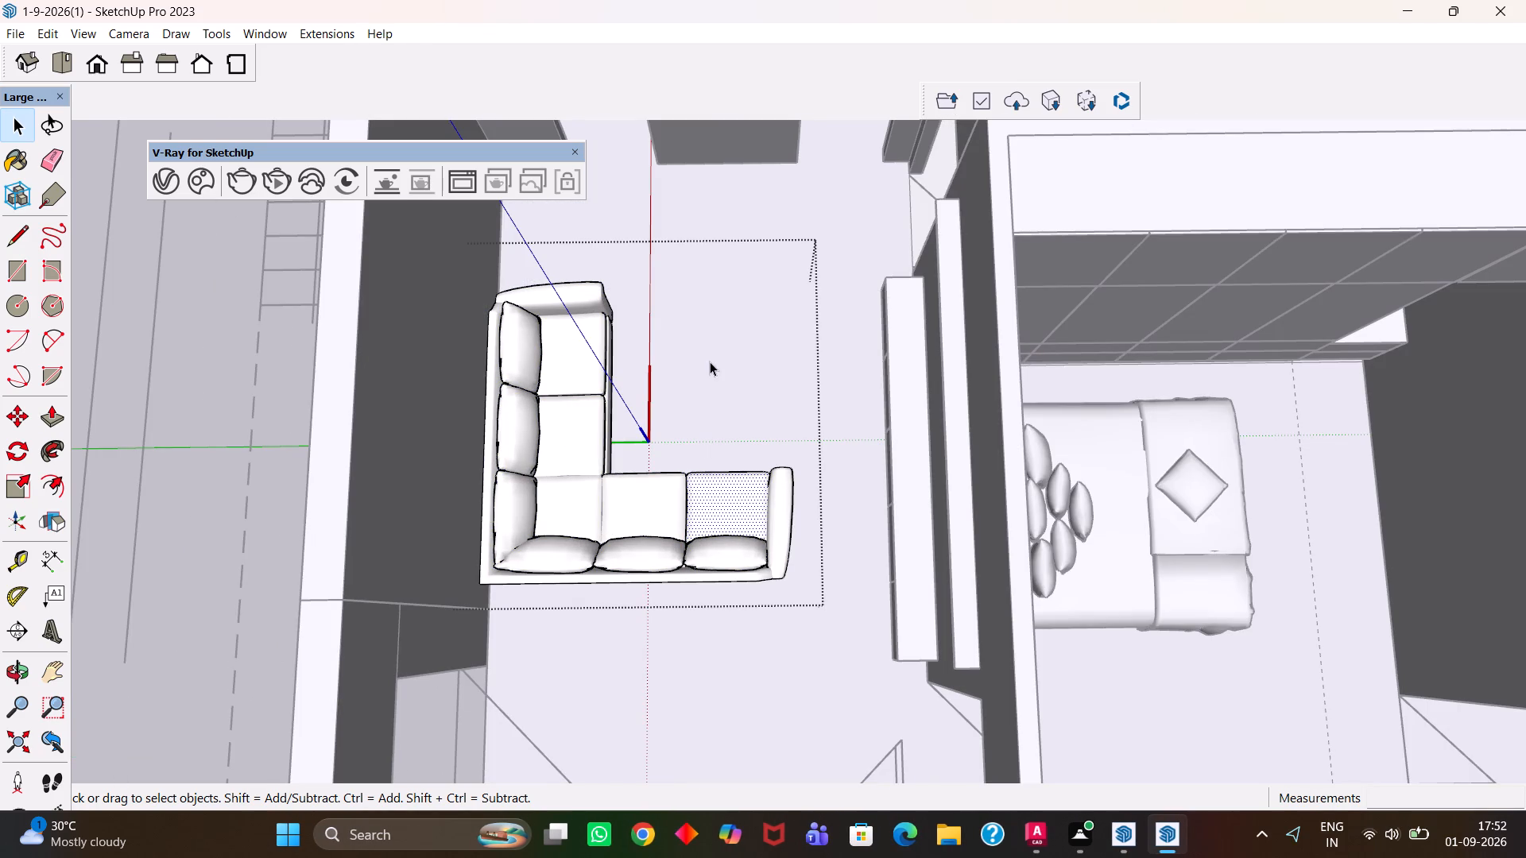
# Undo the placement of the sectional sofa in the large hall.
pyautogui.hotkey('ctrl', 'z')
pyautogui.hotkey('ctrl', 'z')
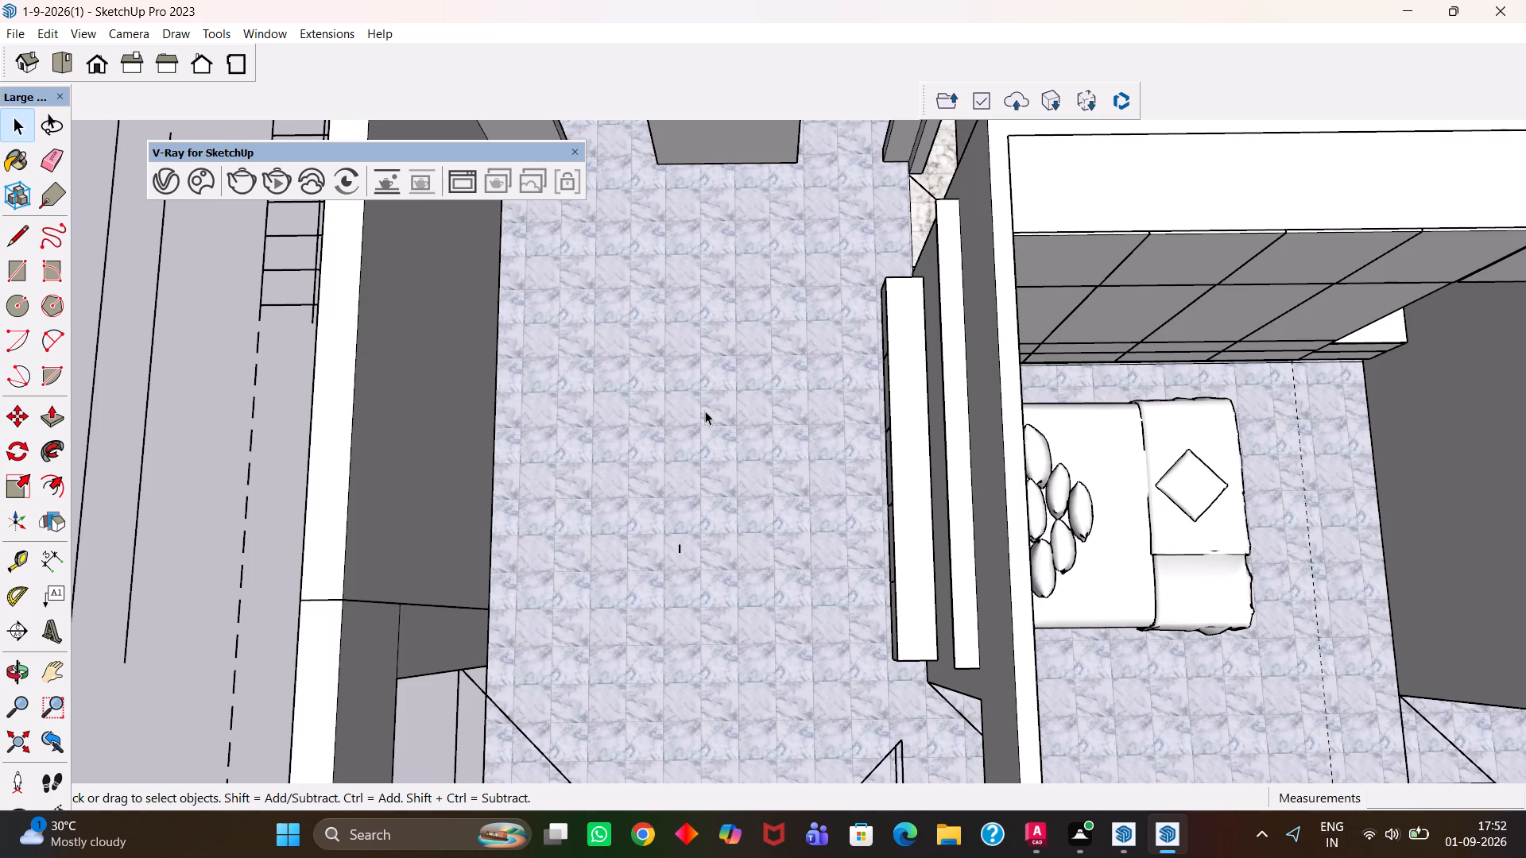
# Import Sofa 142 022 from Cosmos and place it in the large hall, its back along the outer long wall.
pyautogui.click(200, 184)
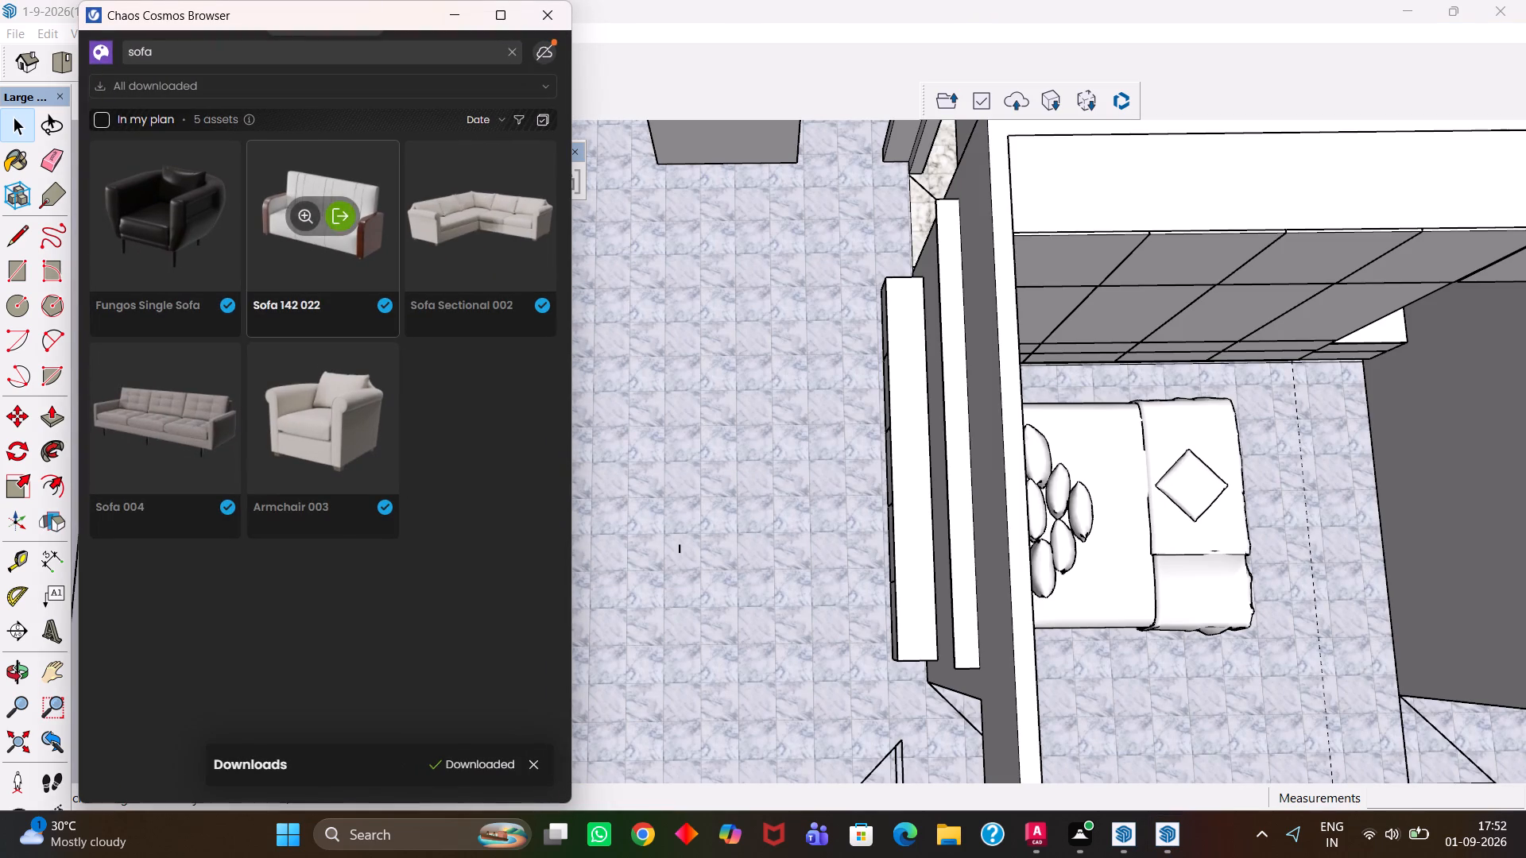
pyautogui.doubleClick(337, 217)
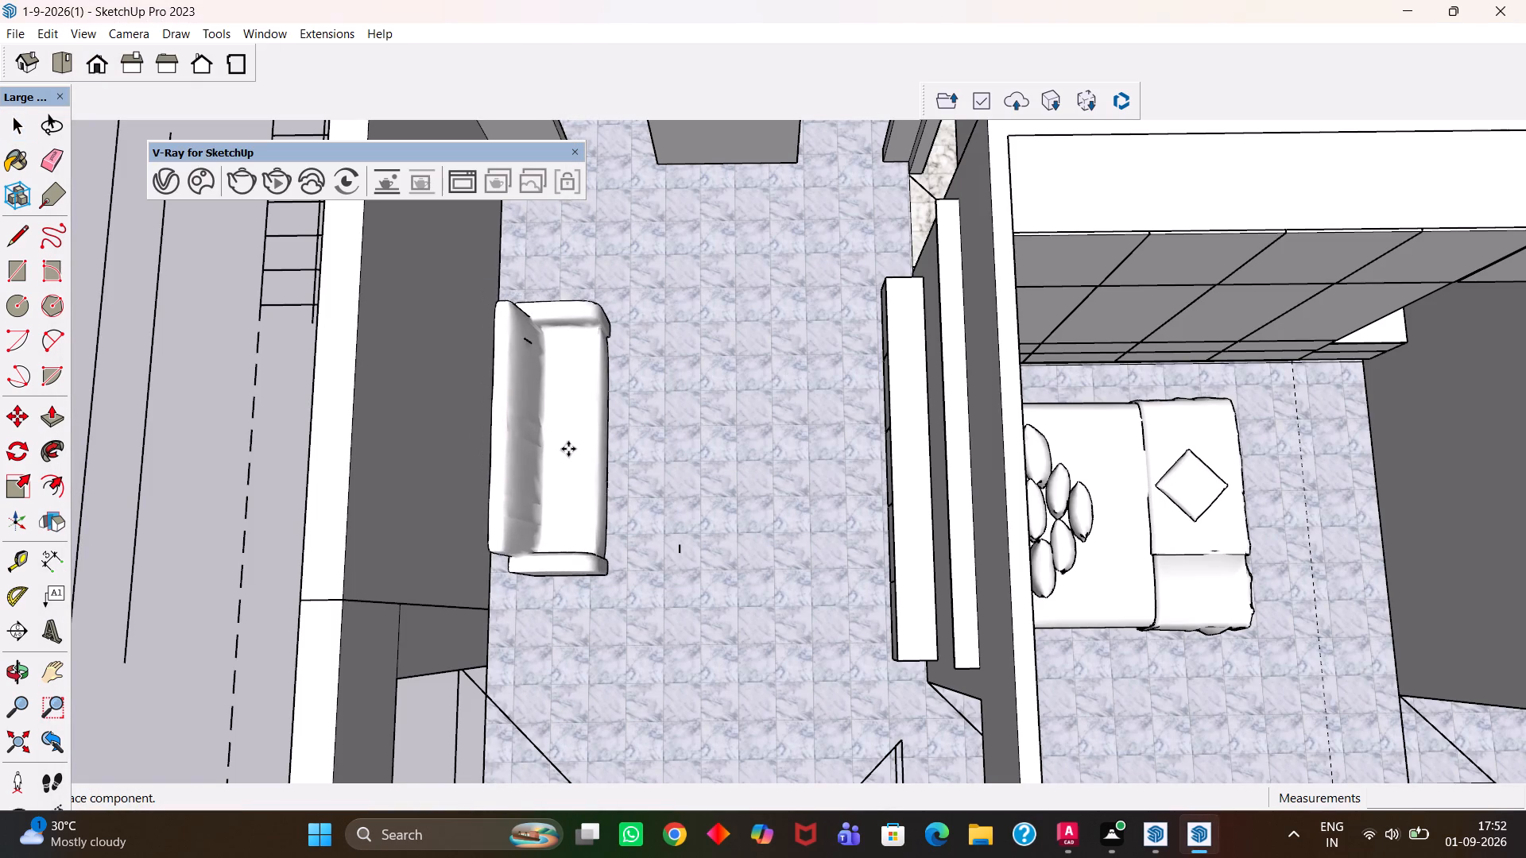
pyautogui.click(570, 435)
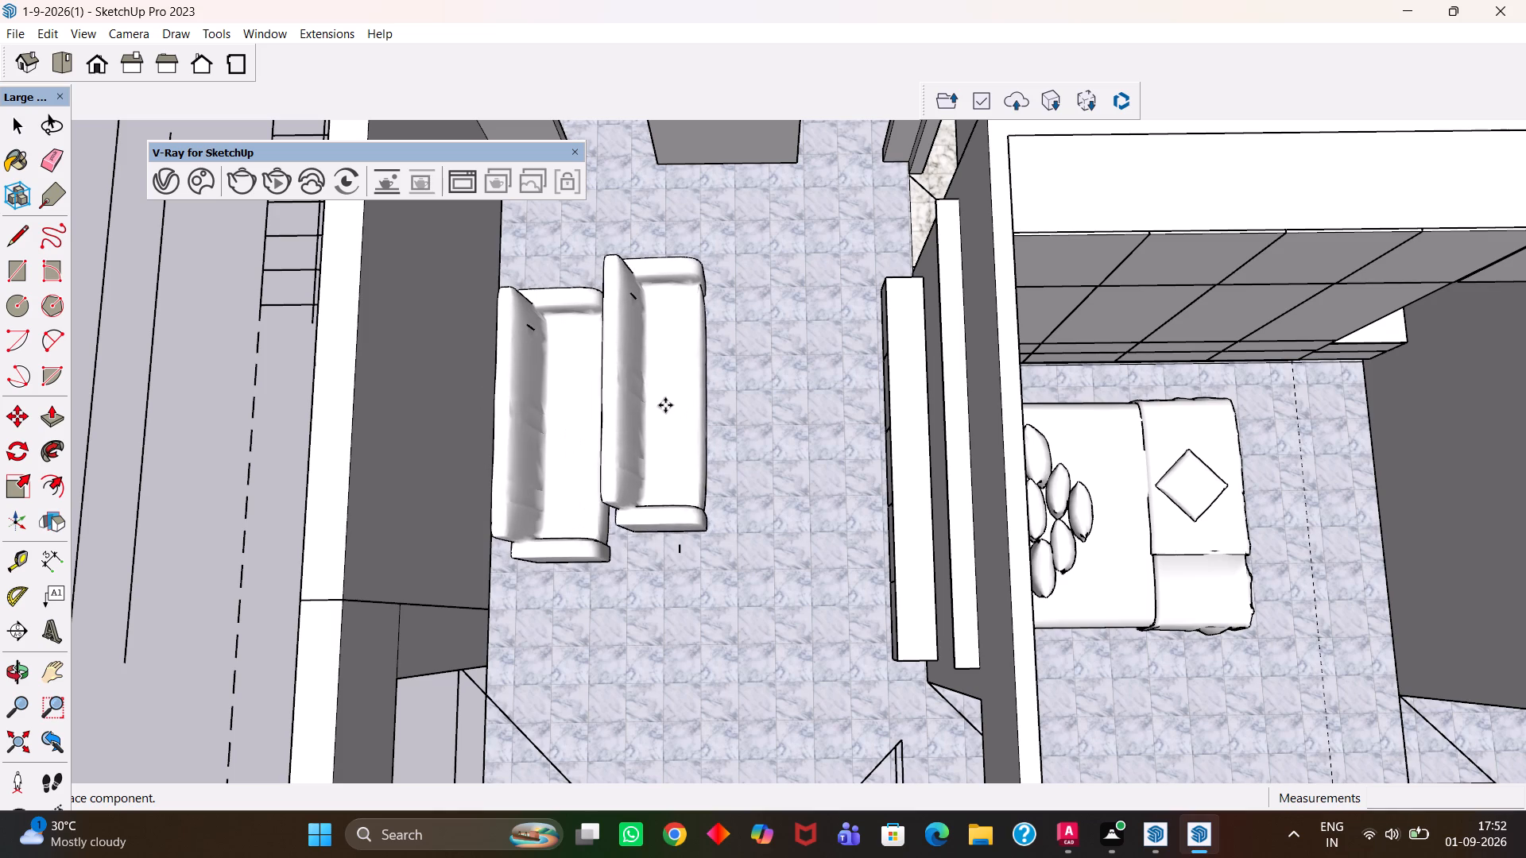
pyautogui.press('Escape')
pyautogui.scroll(-3, 667, 405)
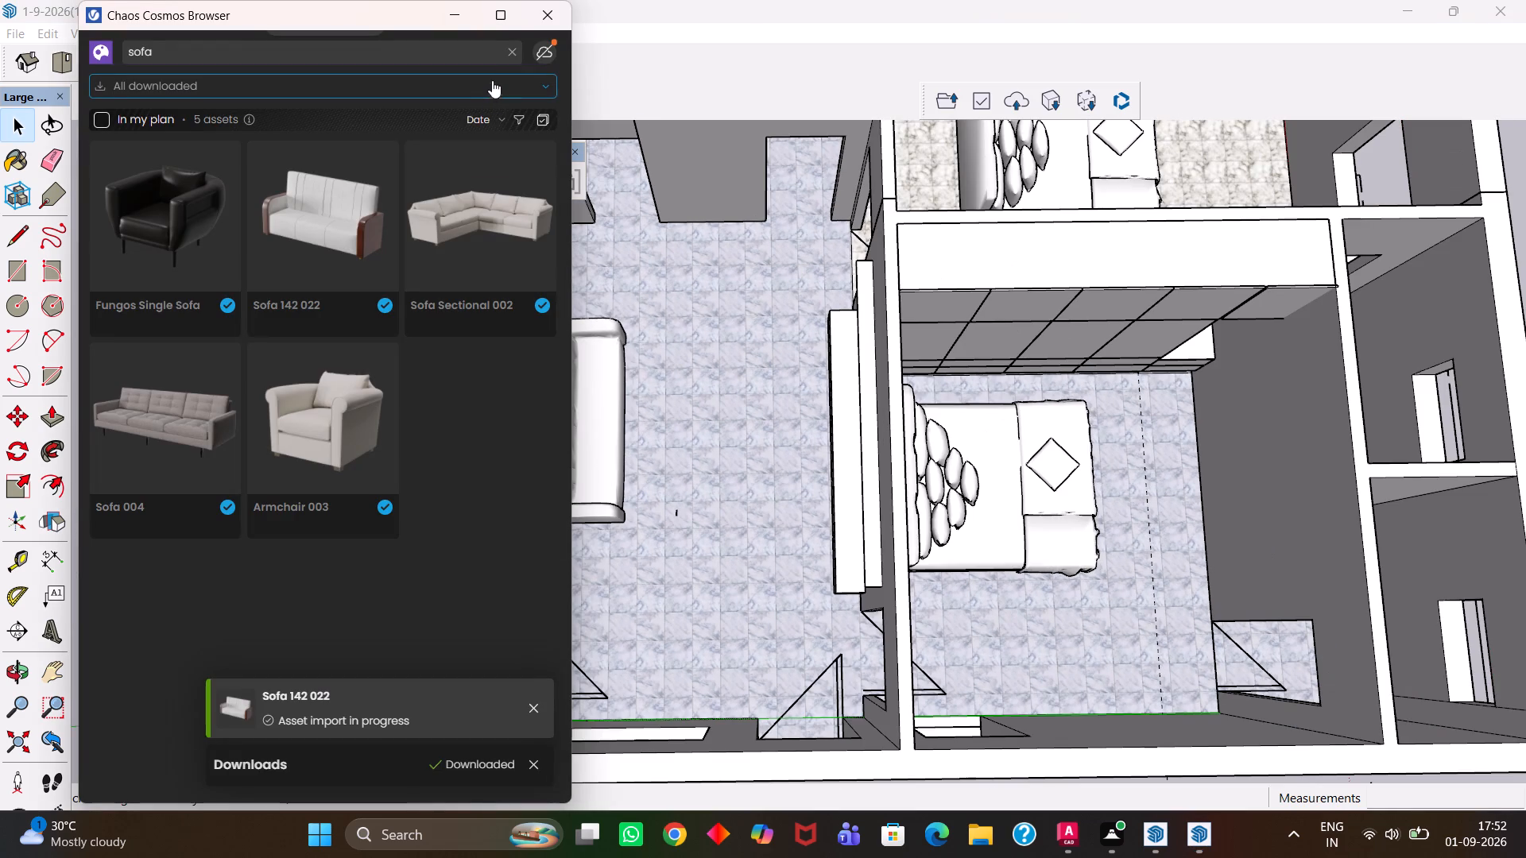
pyautogui.click(500, 19)
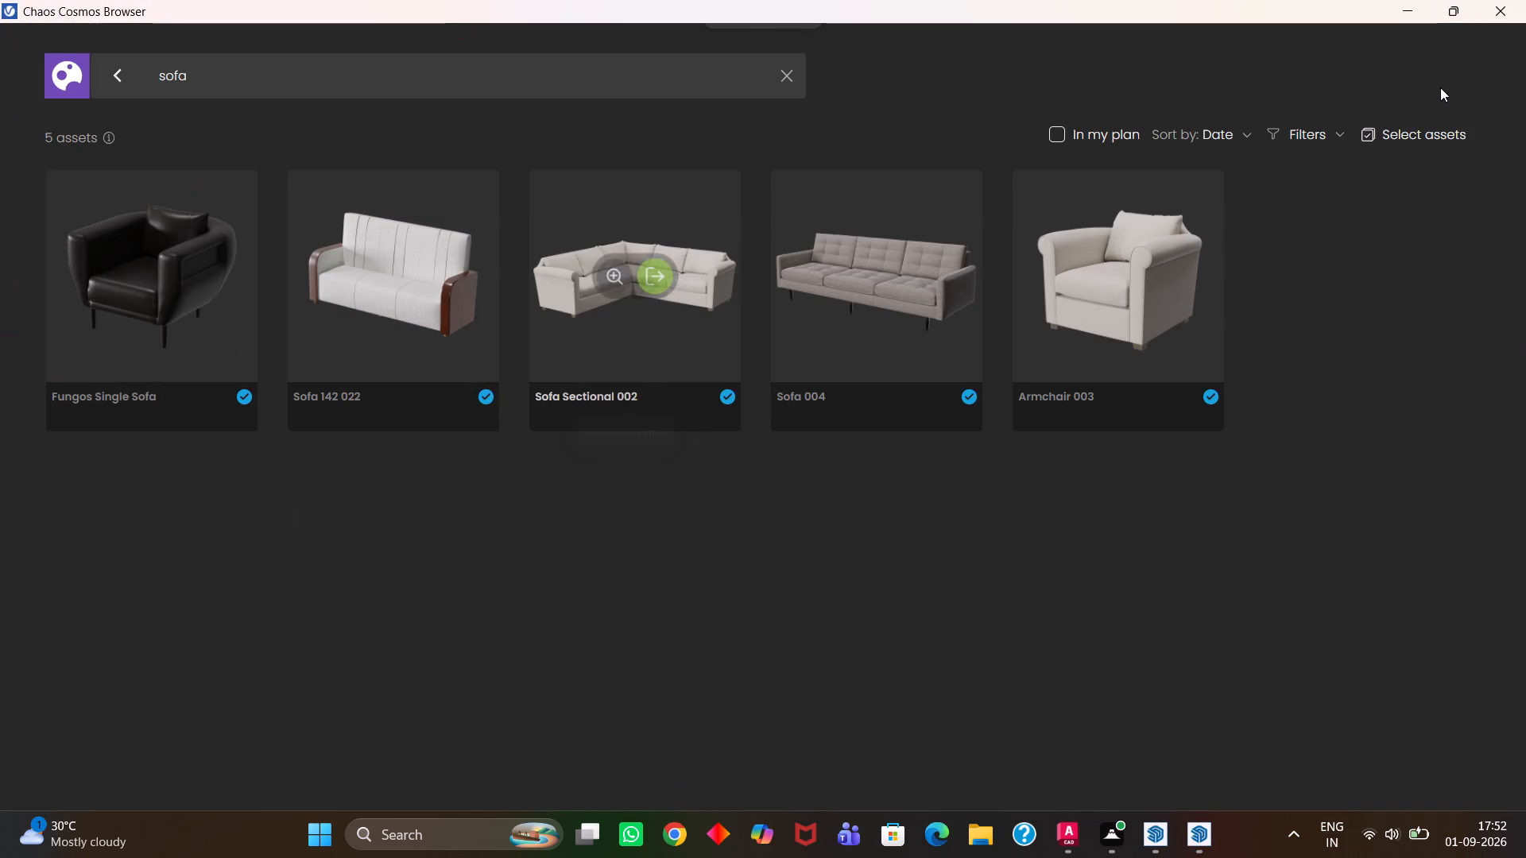
pyautogui.click(1456, 10)
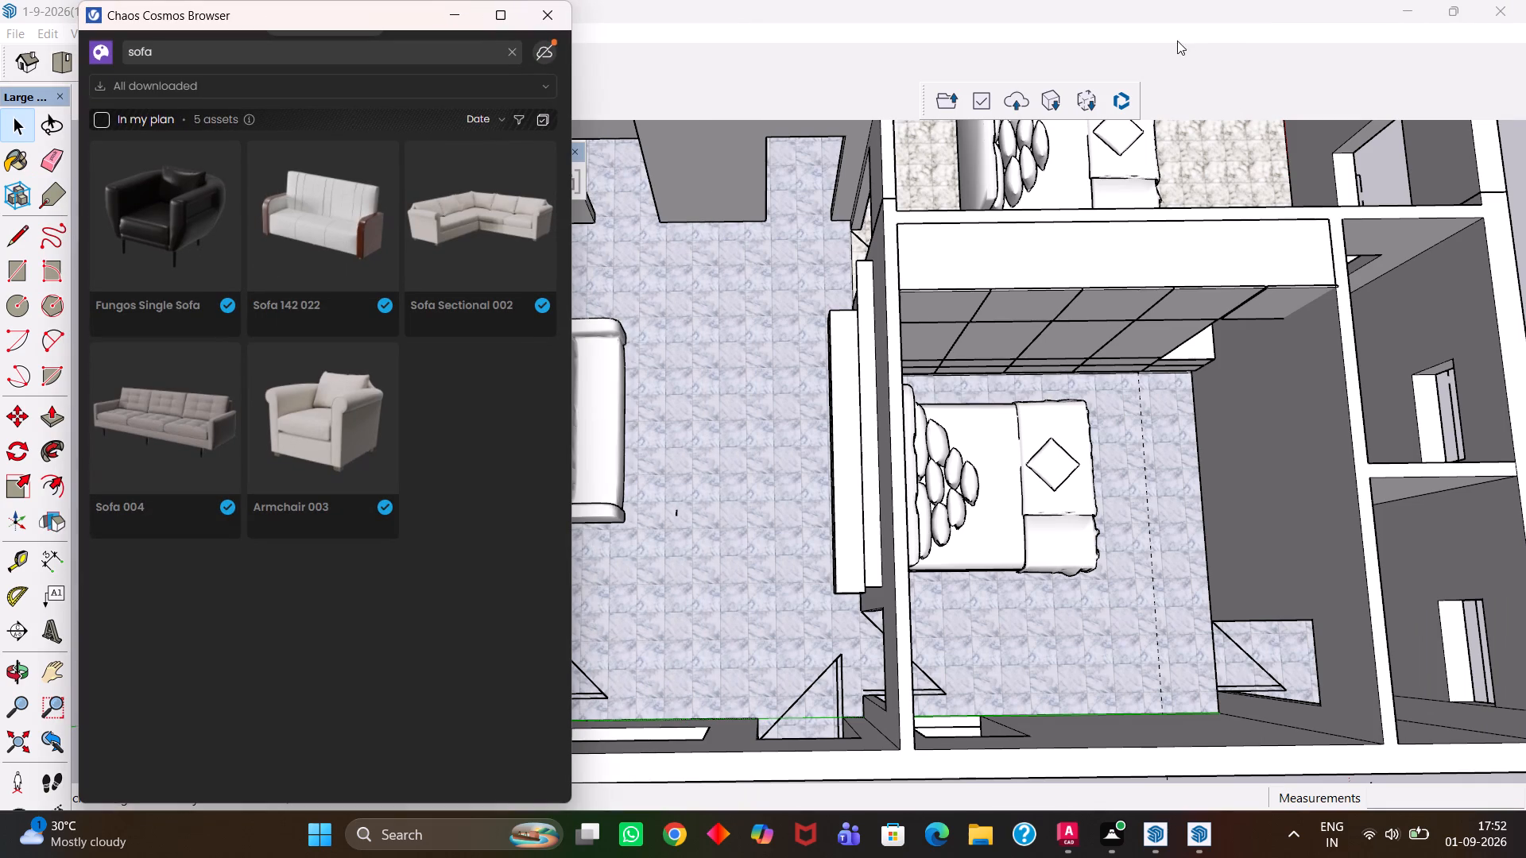
pyautogui.click(449, 12)
# Save the model with the whole furnished floor plan in view.
pyautogui.scroll(-5, 468, 379)
pyautogui.scroll(-2, 668, 461)
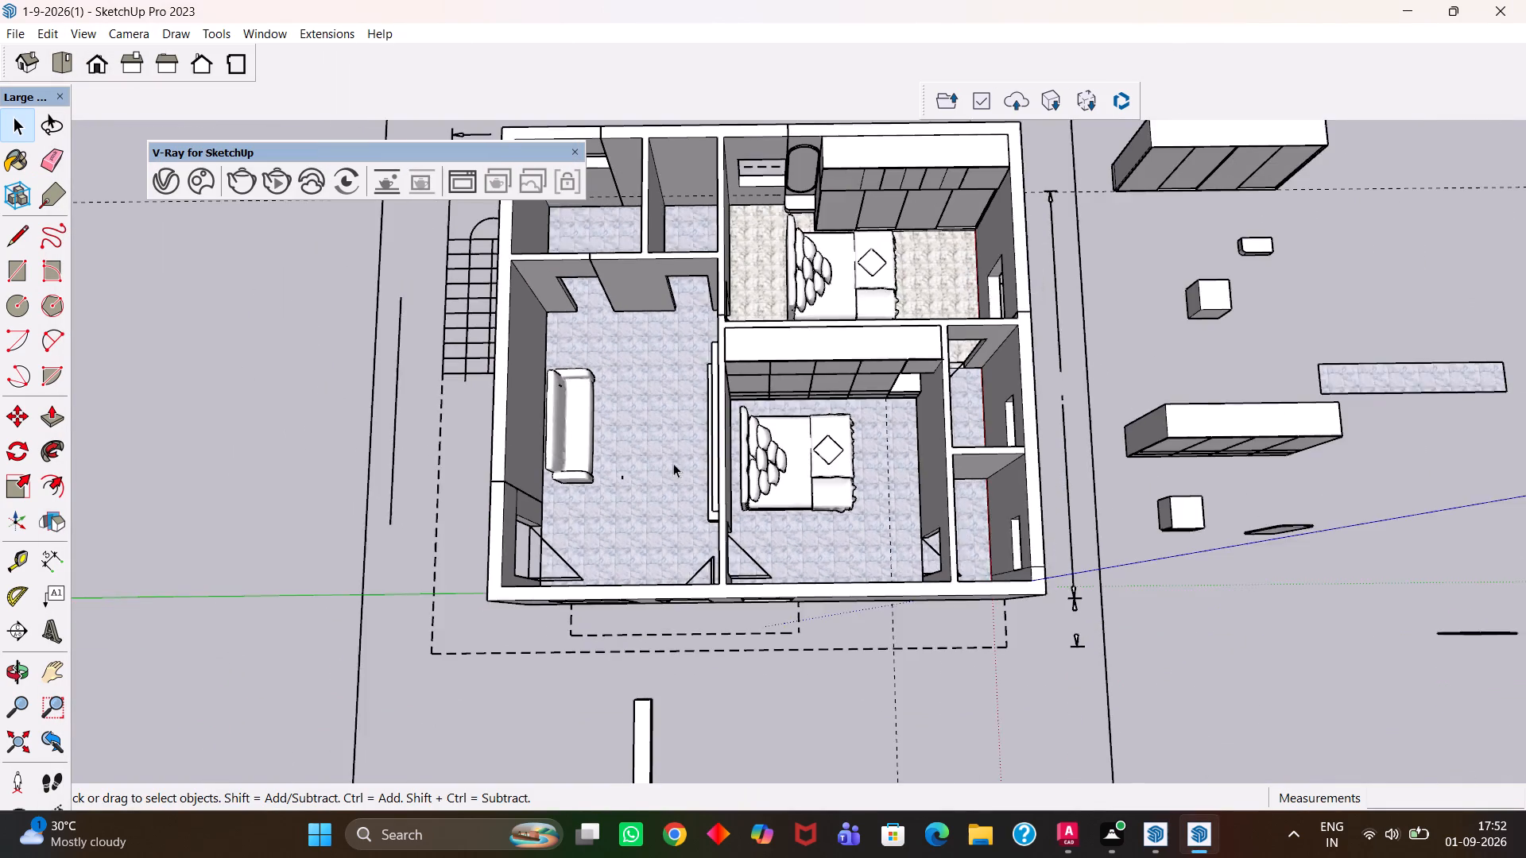
pyautogui.moveTo(676, 464); pyautogui.dragTo(618, 466, button='middle')
pyautogui.scroll(3, 653, 476)
pyautogui.press('h')
pyautogui.moveTo(575, 402); pyautogui.dragTo(653, 472)
pyautogui.scroll(-3, 644, 478)
pyautogui.moveTo(654, 512); pyautogui.dragTo(676, 465, button='middle')
pyautogui.scroll(1, 660, 509)
pyautogui.moveTo(691, 441); pyautogui.dragTo(690, 470)
pyautogui.hotkey('ctrl', 's')
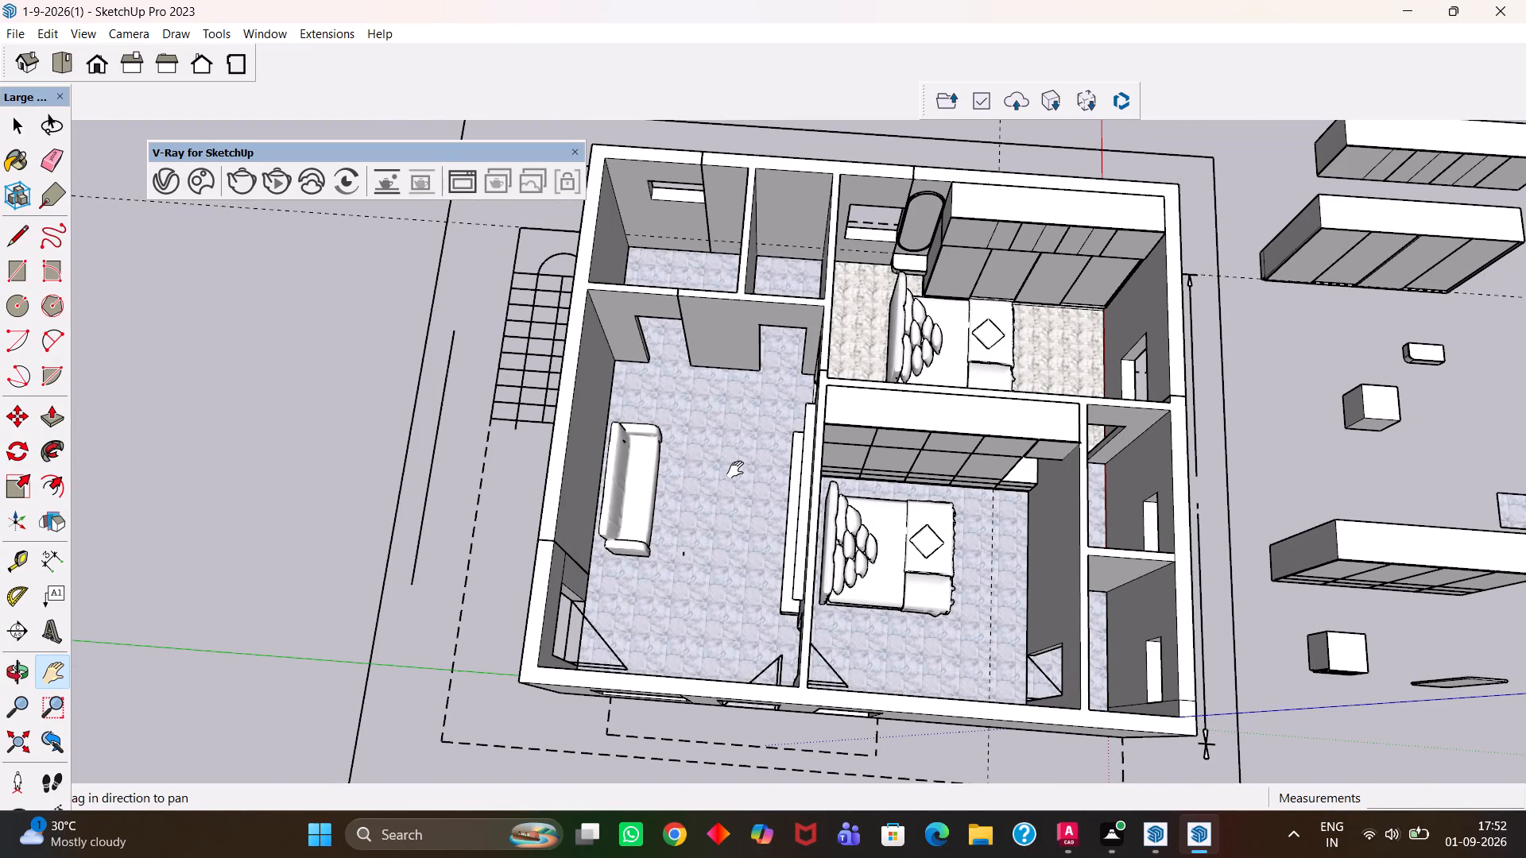
# Examine the sofa's position in the large hall and the bed layout in the adjoining bedrooms.
pyautogui.scroll(2, 735, 470)
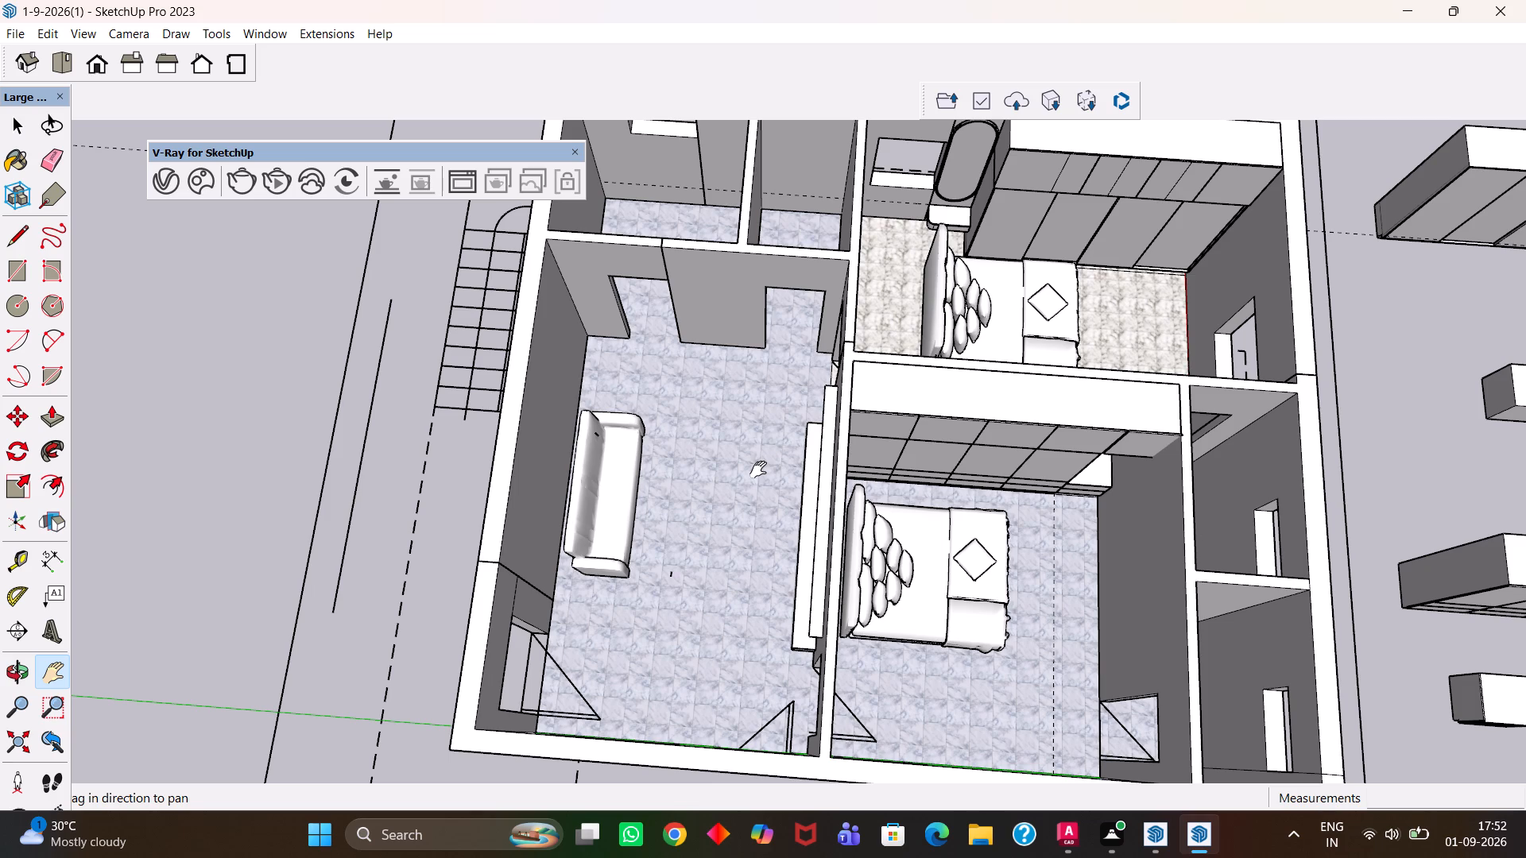
pyautogui.scroll(3, 873, 514)
pyautogui.scroll(-3, 901, 529)
pyautogui.moveTo(935, 567); pyautogui.dragTo(876, 569, button='middle')
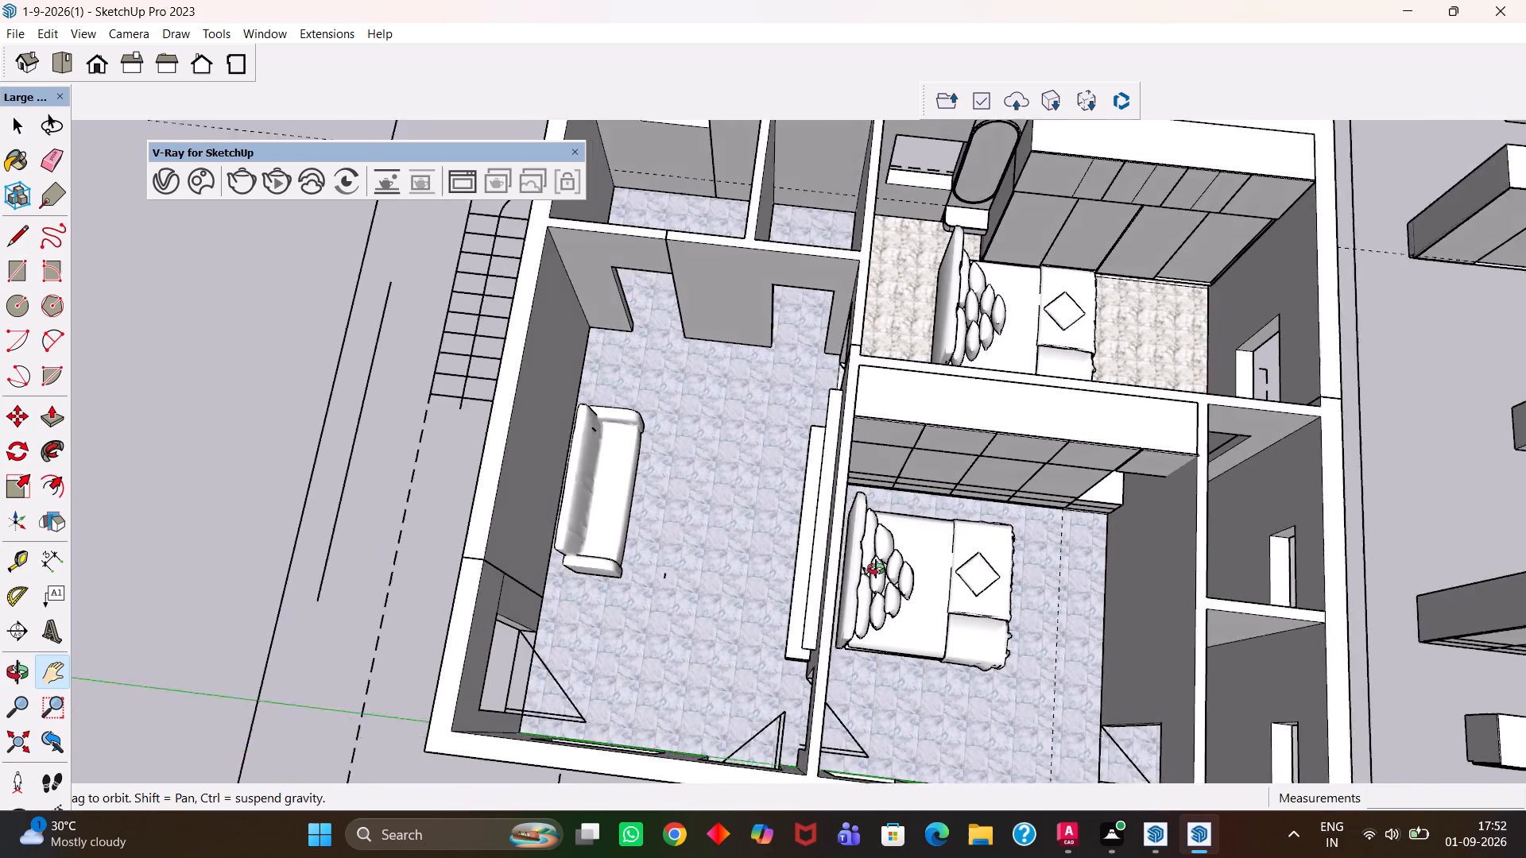
pyautogui.moveTo(876, 569); pyautogui.dragTo(858, 569, button='middle')
pyautogui.scroll(1, 854, 566)
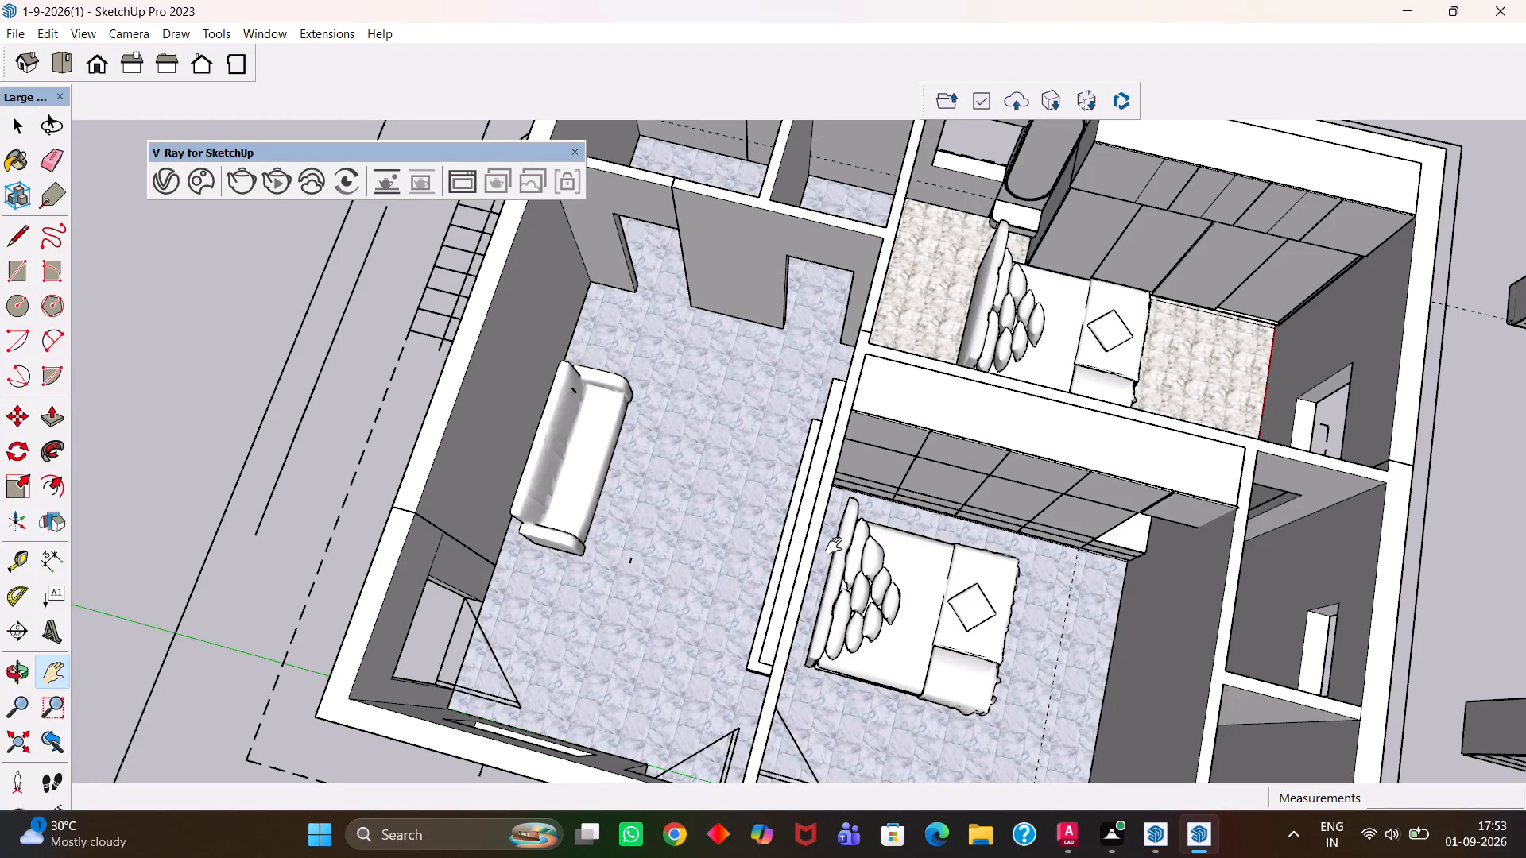
pyautogui.scroll(3, 835, 547)
pyautogui.scroll(-2, 835, 547)
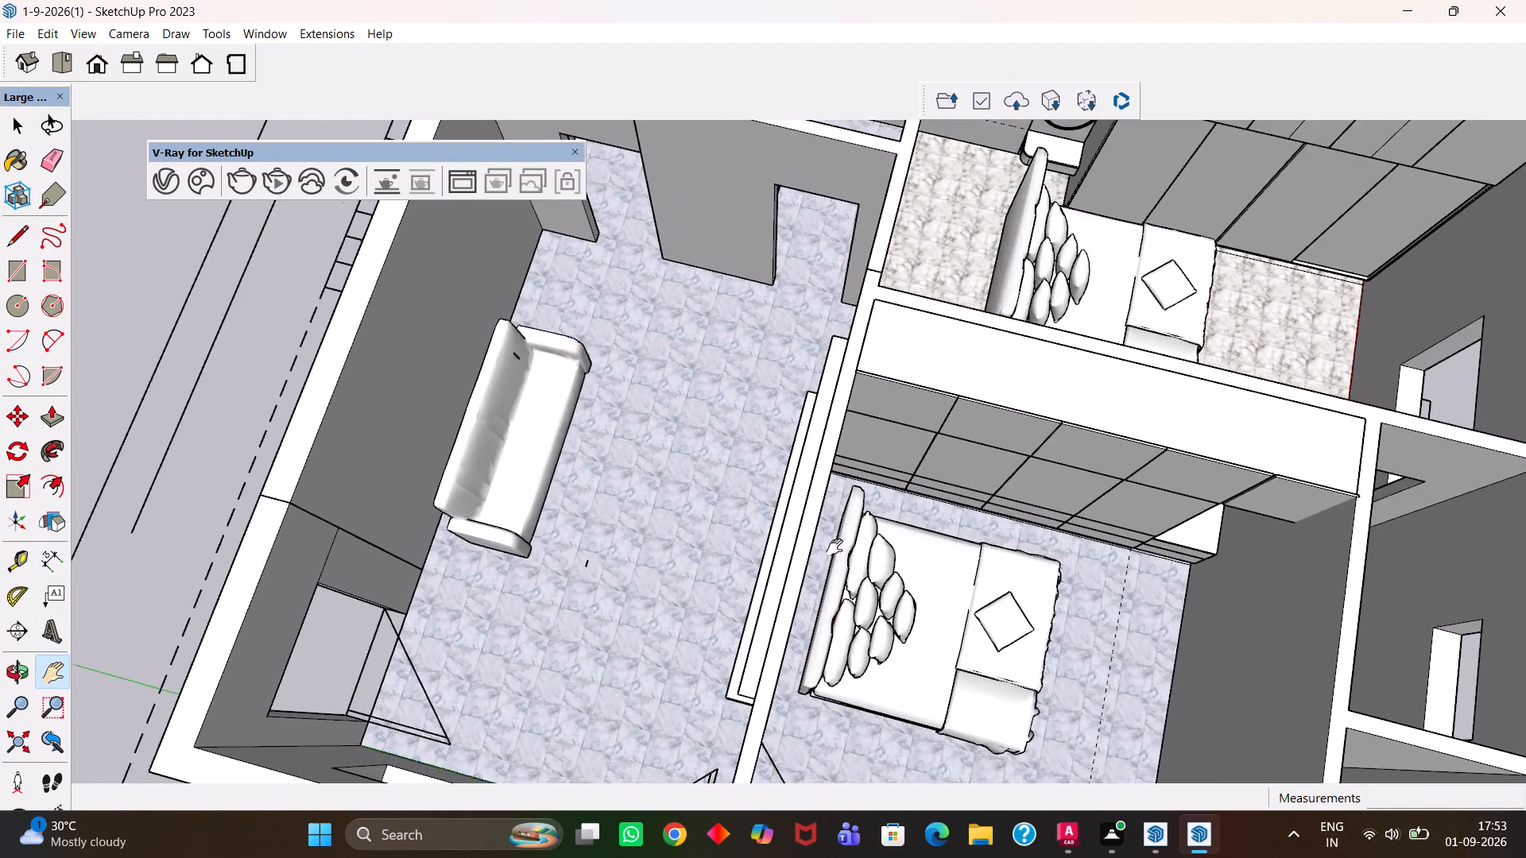
pyautogui.scroll(-6, 835, 547)
pyautogui.moveTo(668, 535); pyautogui.dragTo(730, 528, button='middle')
pyautogui.scroll(3, 730, 528)
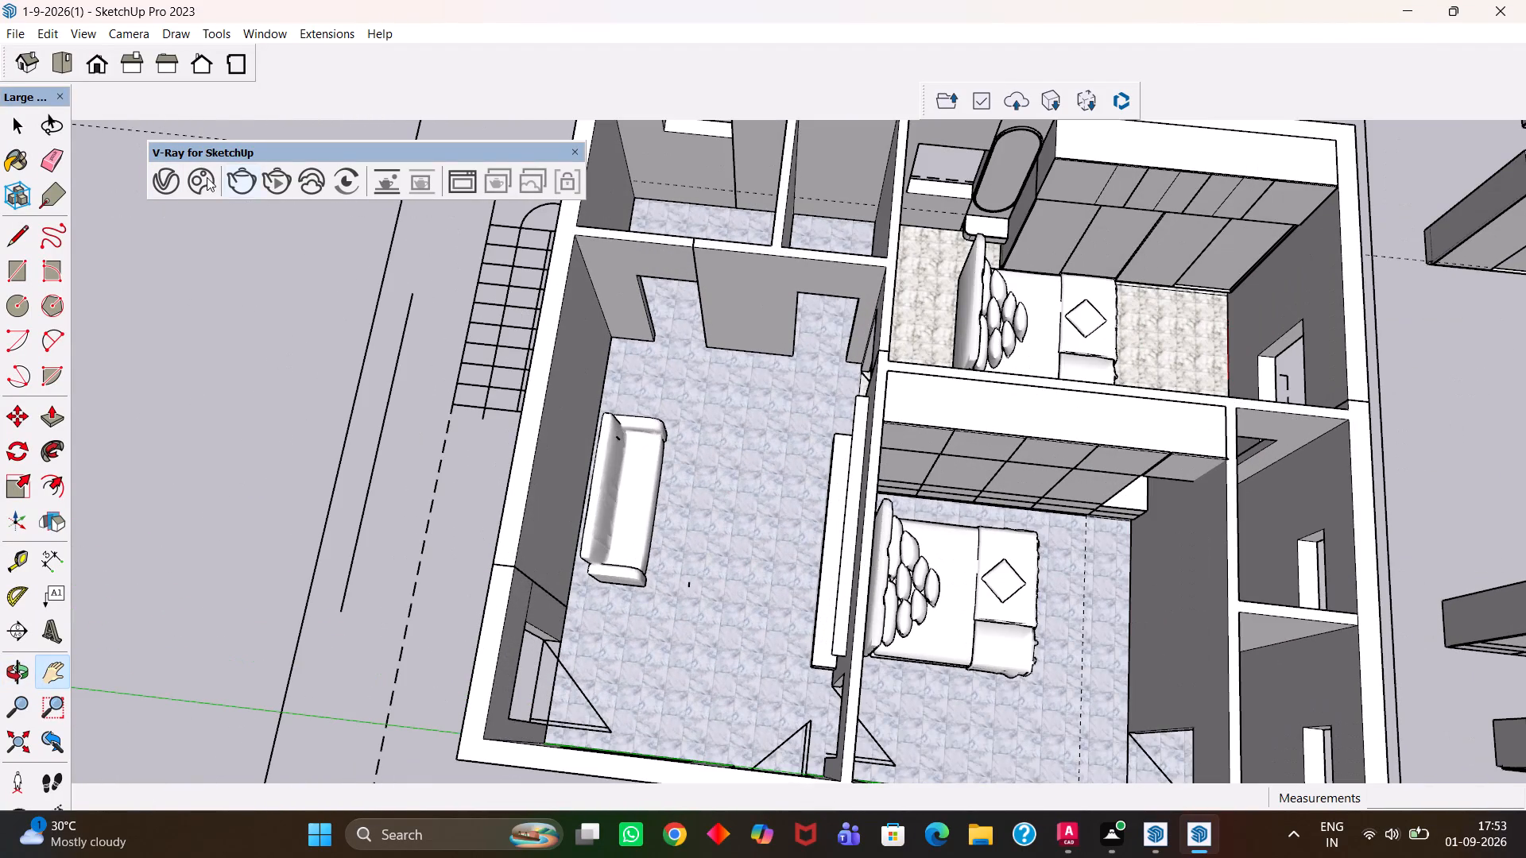
# Import Table 83-05 from the downloaded Cosmos assets and place it in the large hall, parallel to the front of the sofa.
pyautogui.click(201, 184)
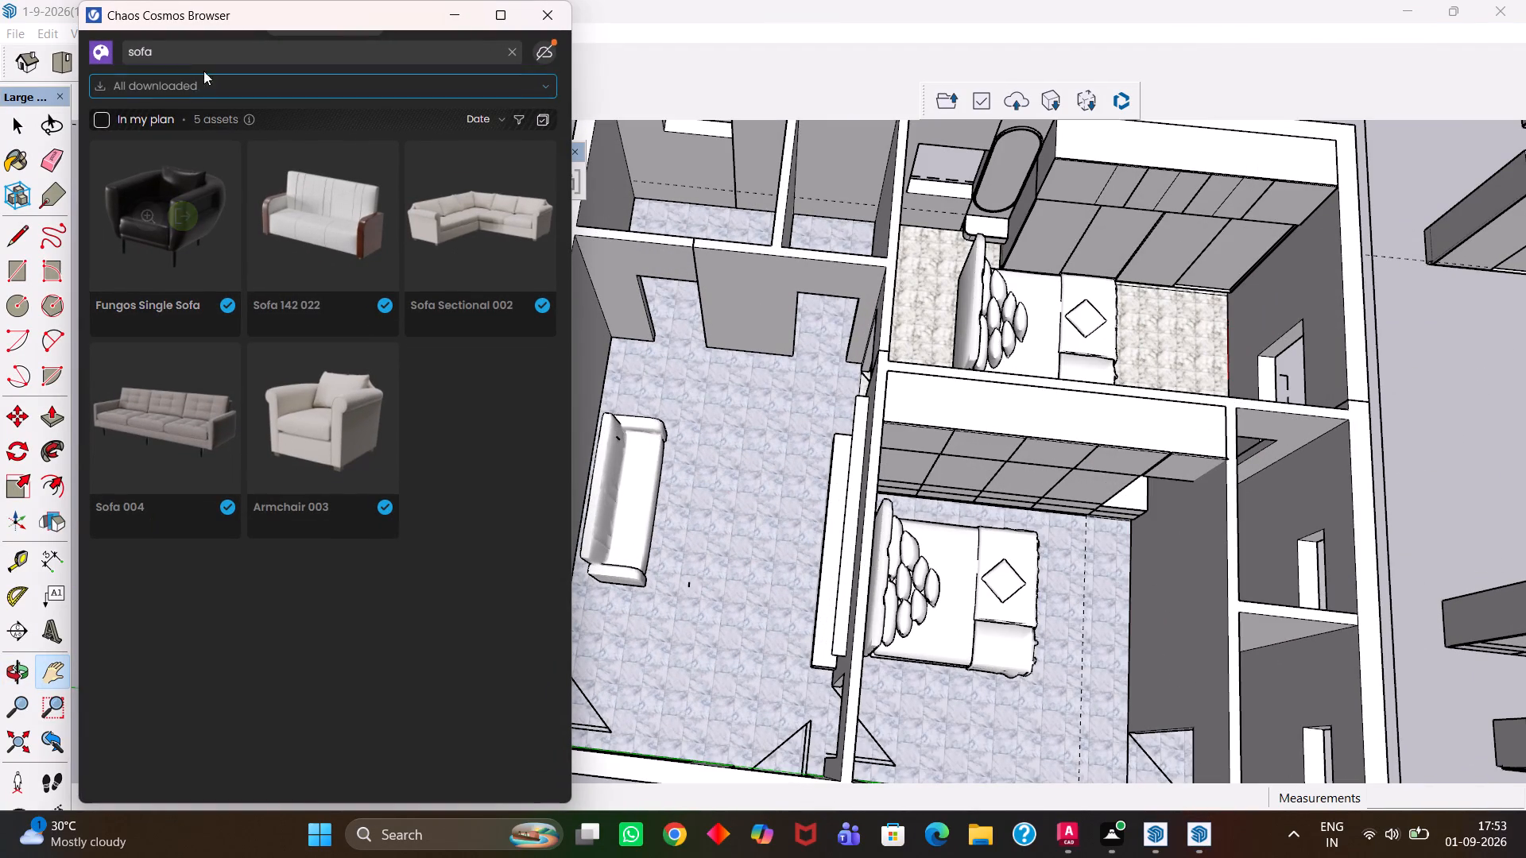
pyautogui.moveTo(178, 48); pyautogui.dragTo(114, 52)
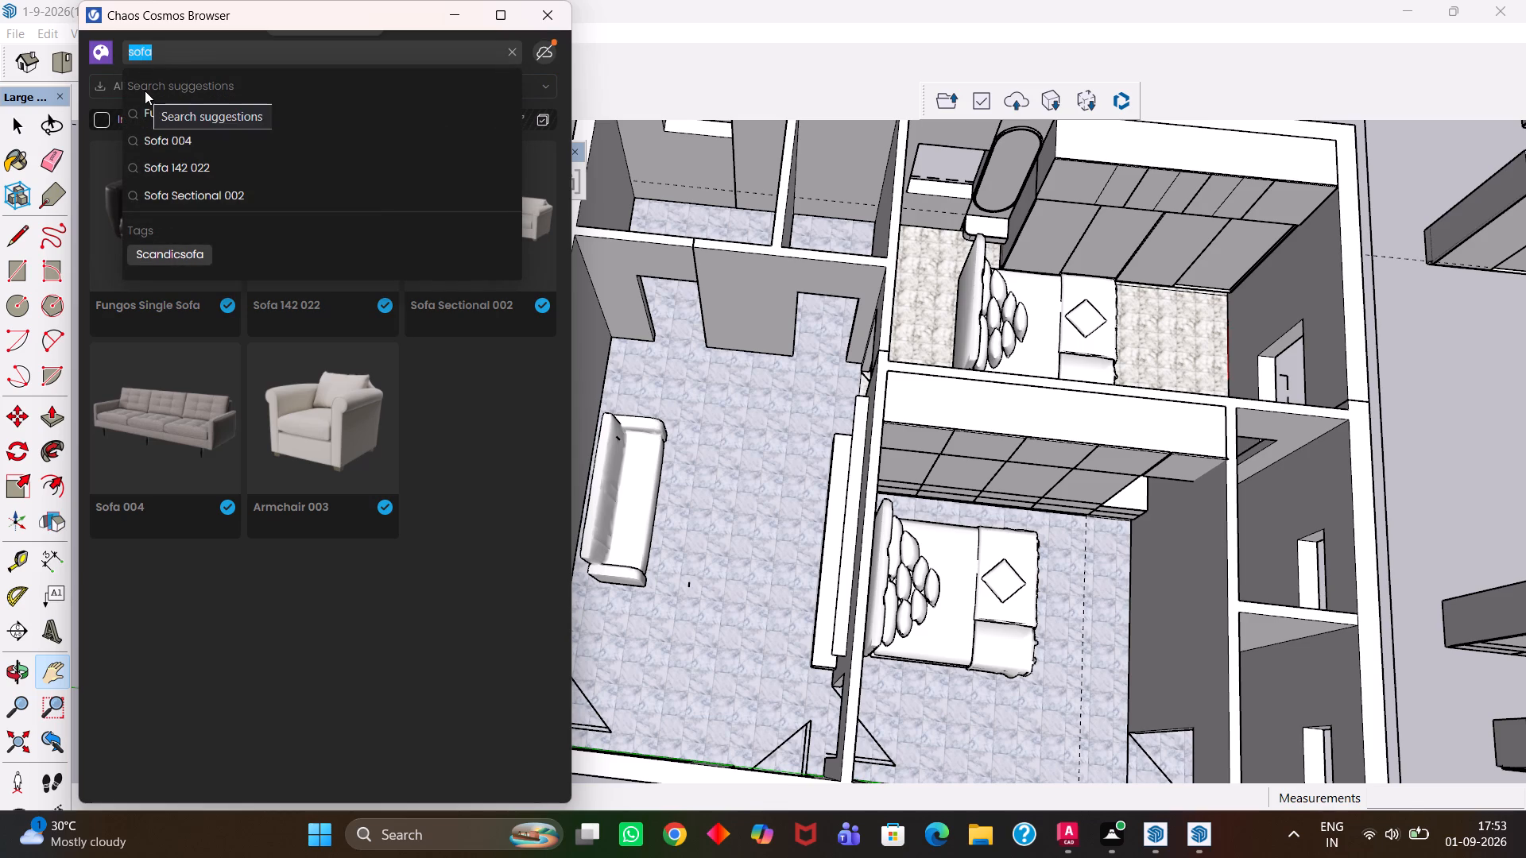
pyautogui.write('table')
pyautogui.press('Return')
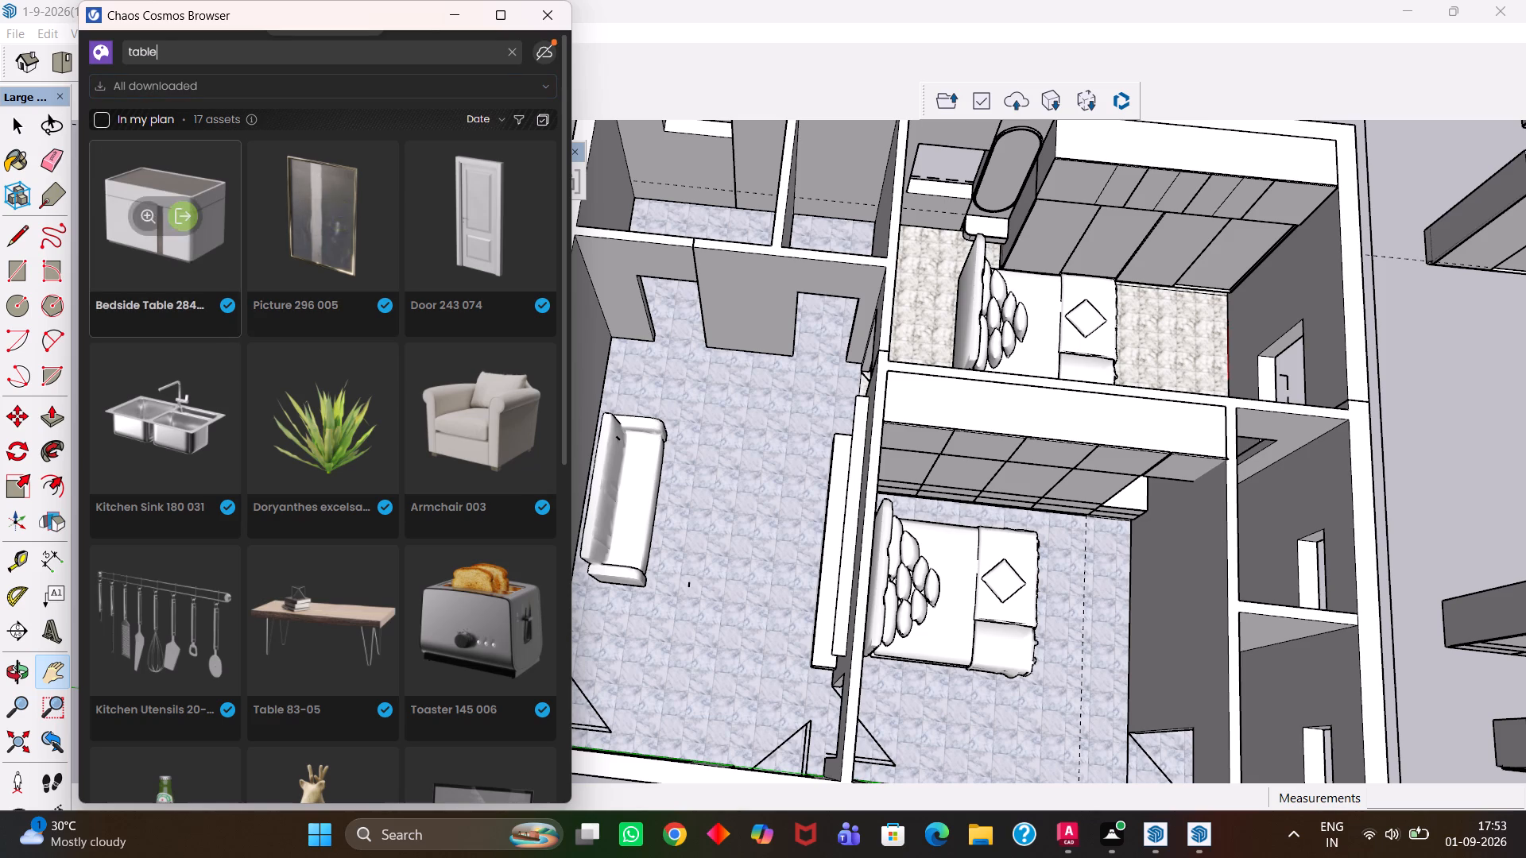
pyautogui.scroll(-5, 339, 280)
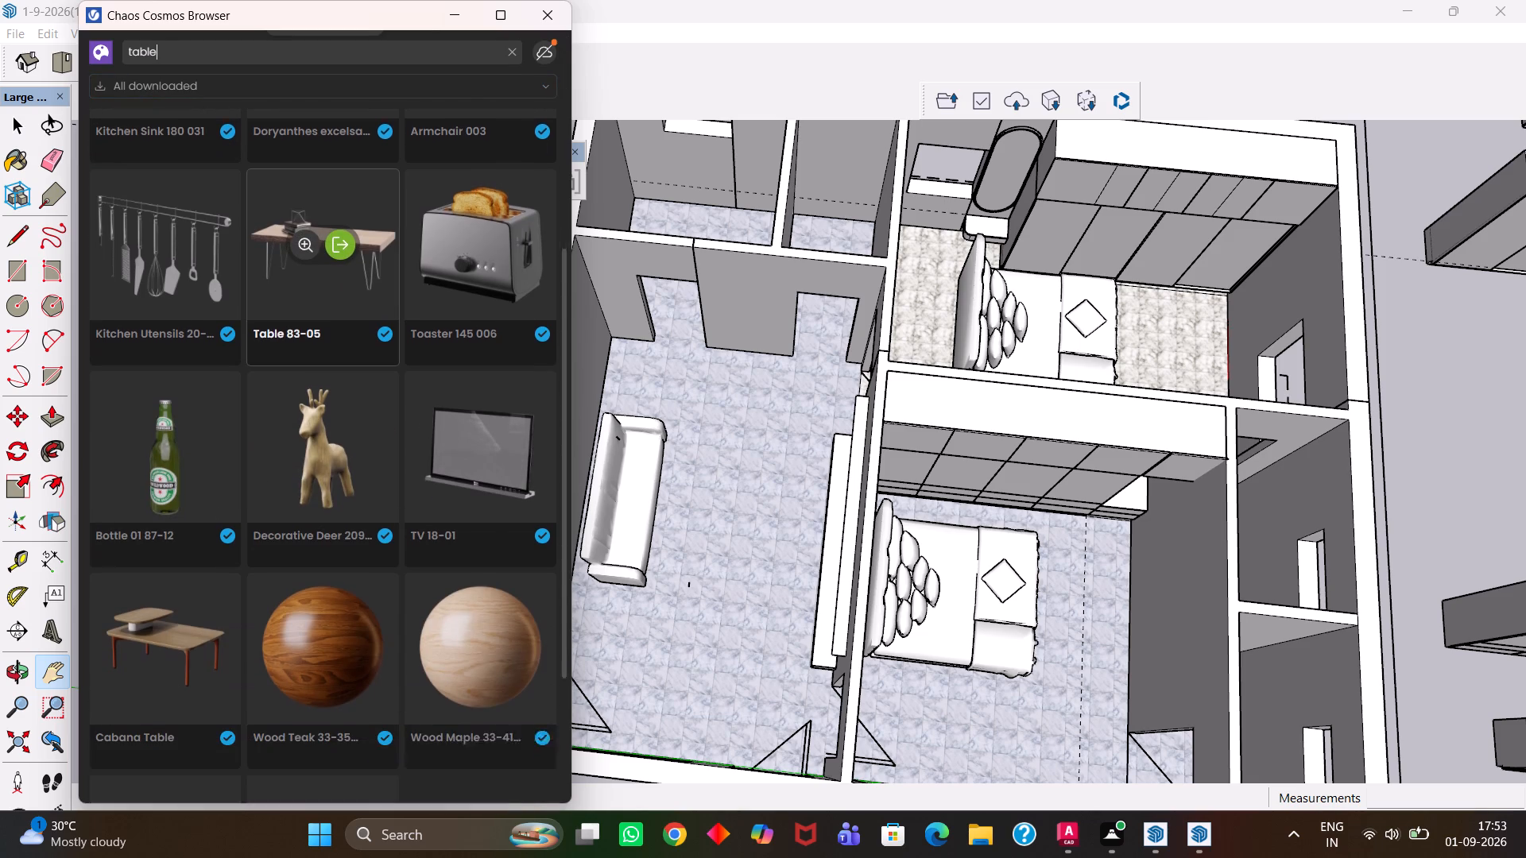
pyautogui.scroll(-2, 362, 219)
pyautogui.scroll(2, 368, 238)
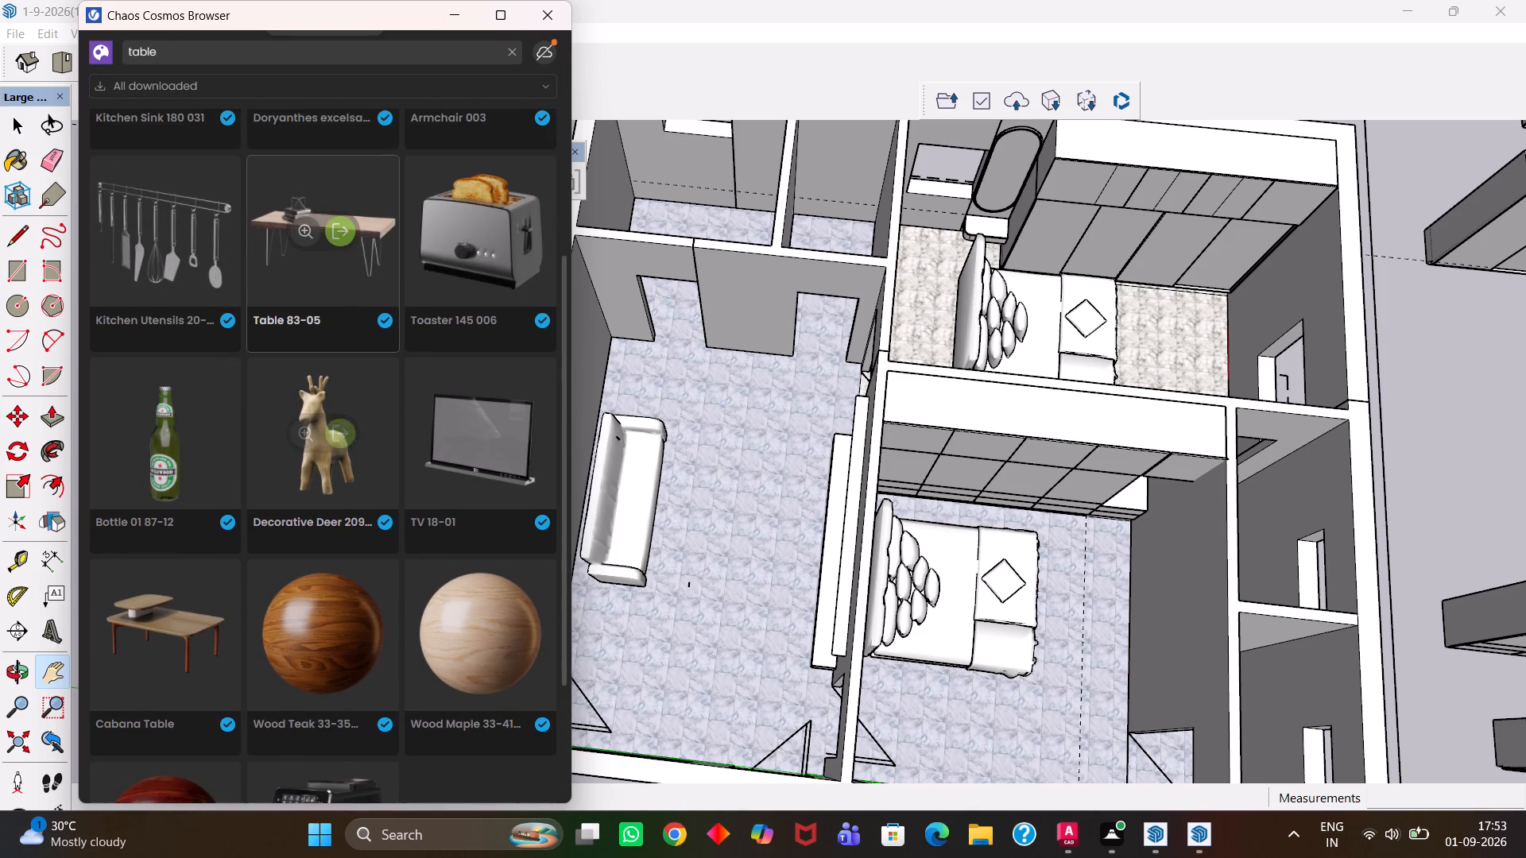
pyautogui.doubleClick(343, 232)
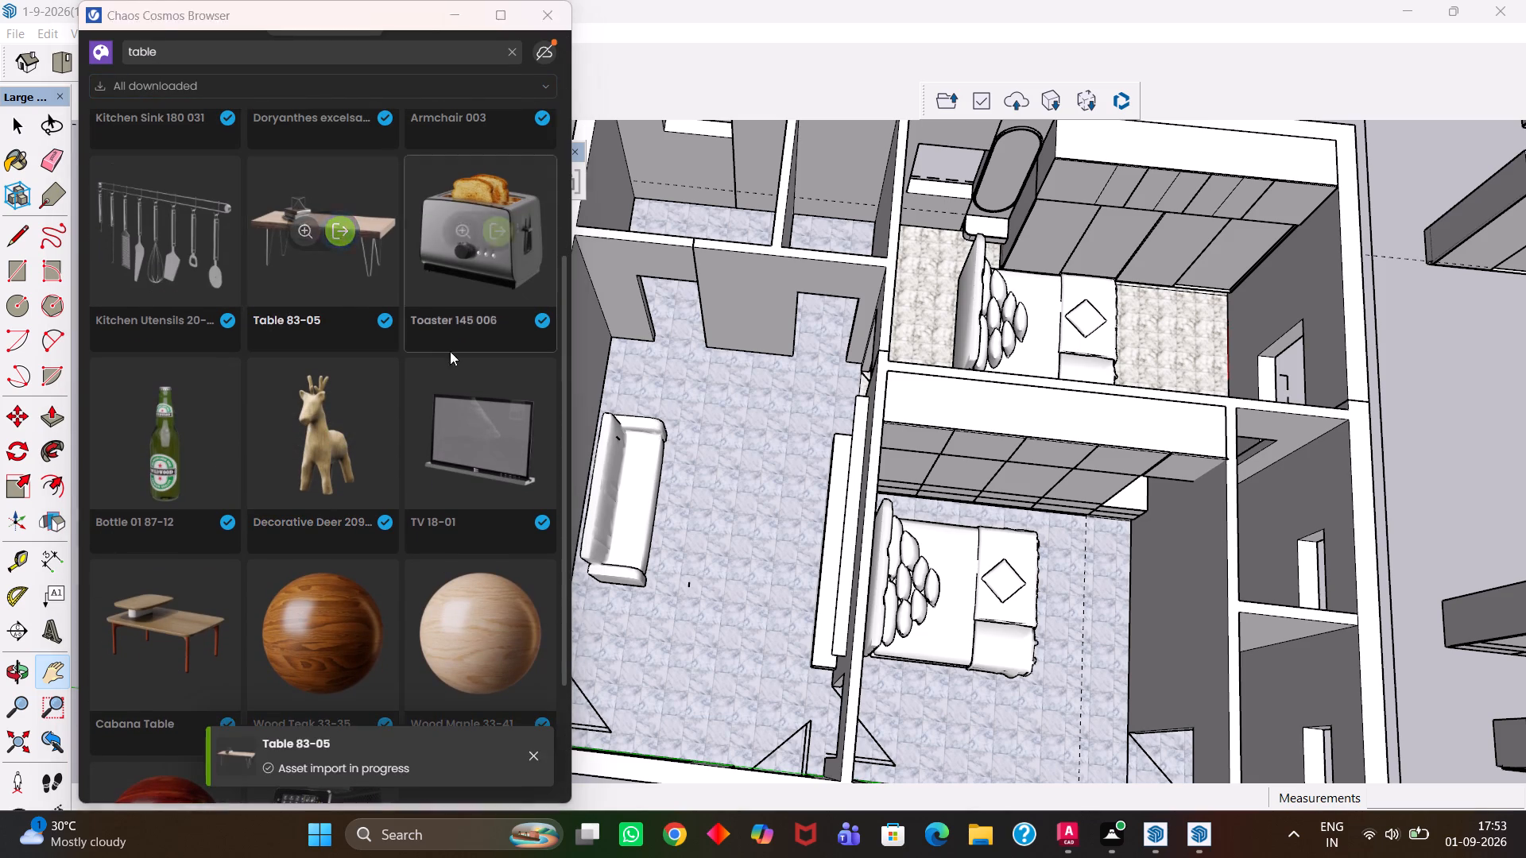
pyautogui.scroll(6, 703, 525)
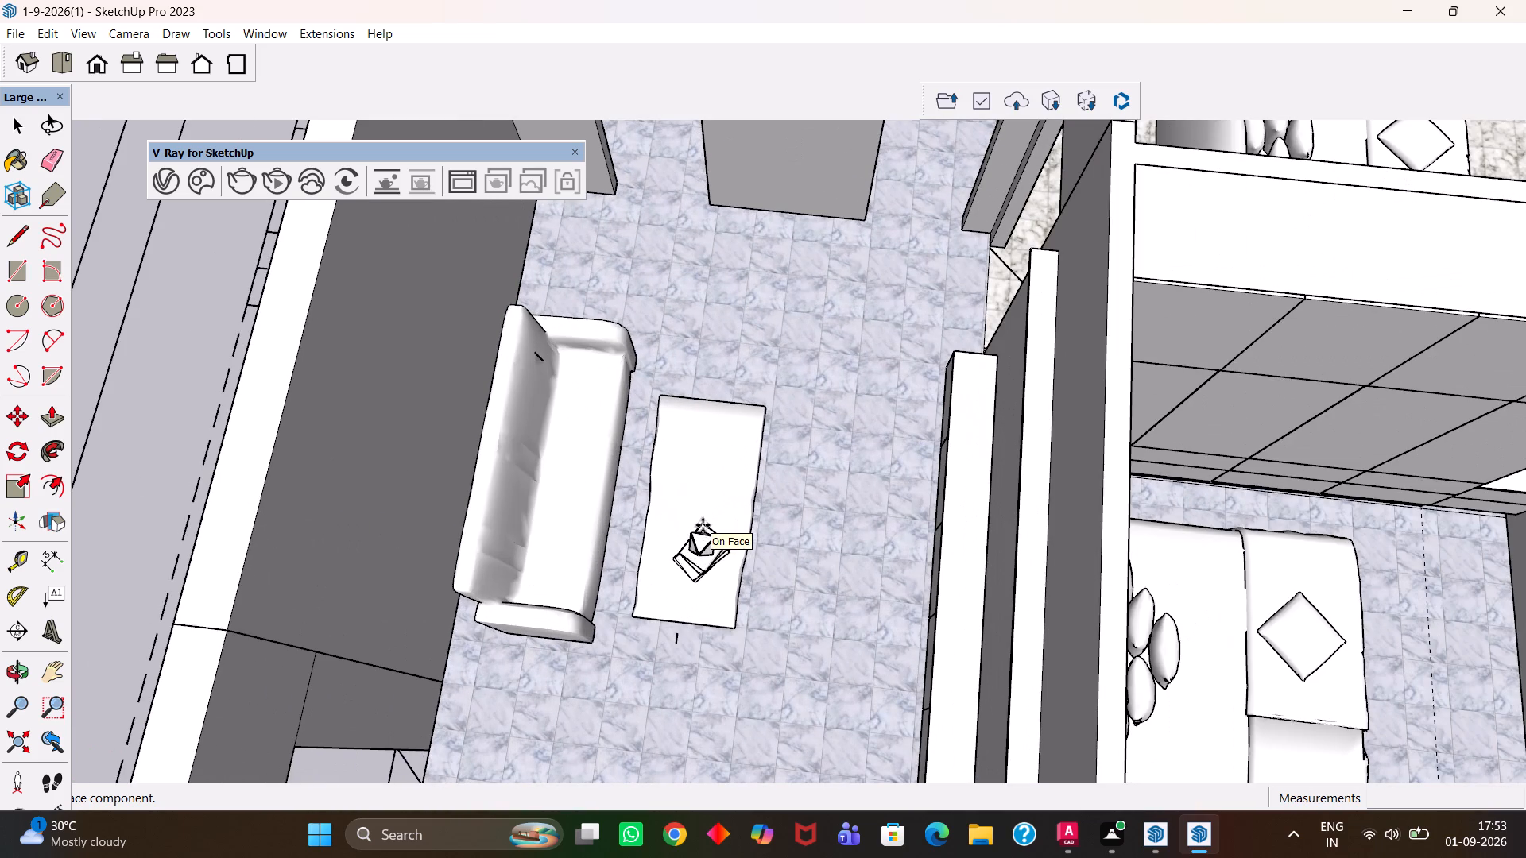
pyautogui.click(707, 524)
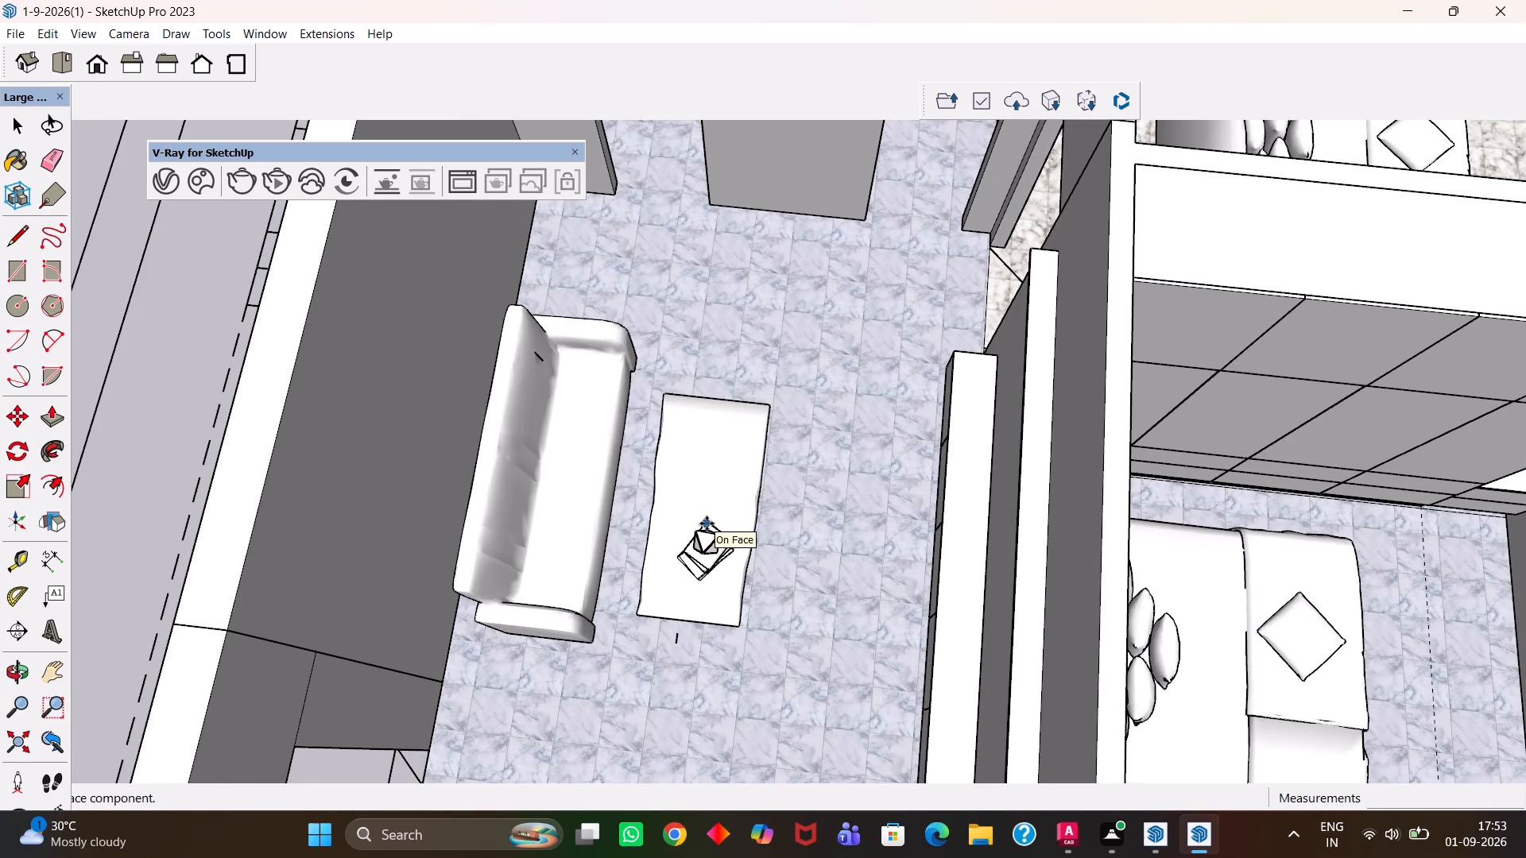
pyautogui.press('Escape')
# Examine the table's position in the large hall, between the sofa and the low wall unit.
pyautogui.scroll(-3, 693, 462)
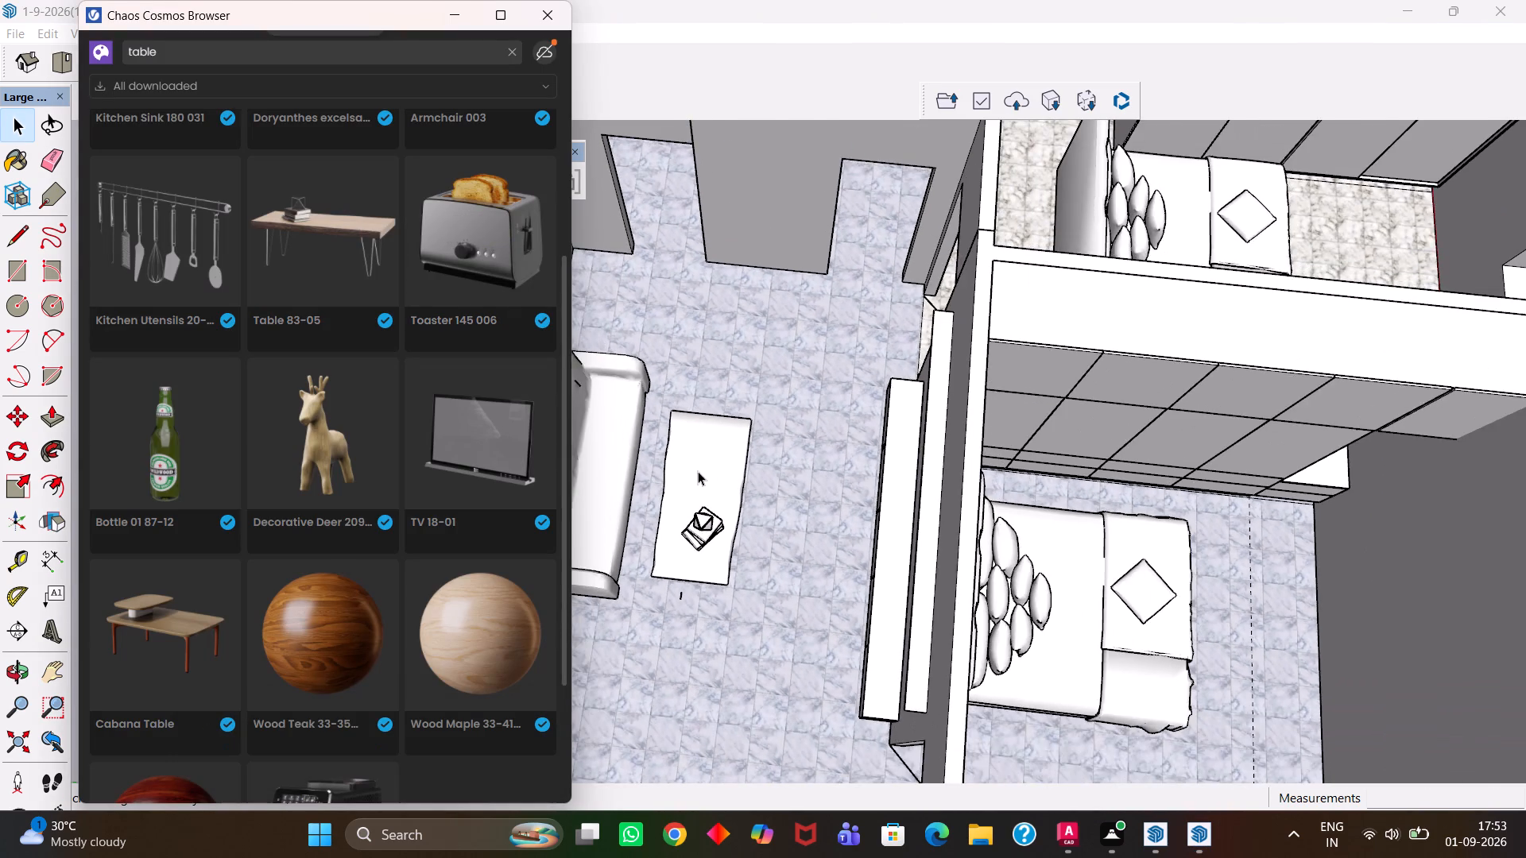
pyautogui.scroll(-3, 698, 473)
pyautogui.moveTo(695, 539); pyautogui.dragTo(856, 379, button='middle')
pyautogui.scroll(1, 730, 533)
pyautogui.scroll(4, 692, 634)
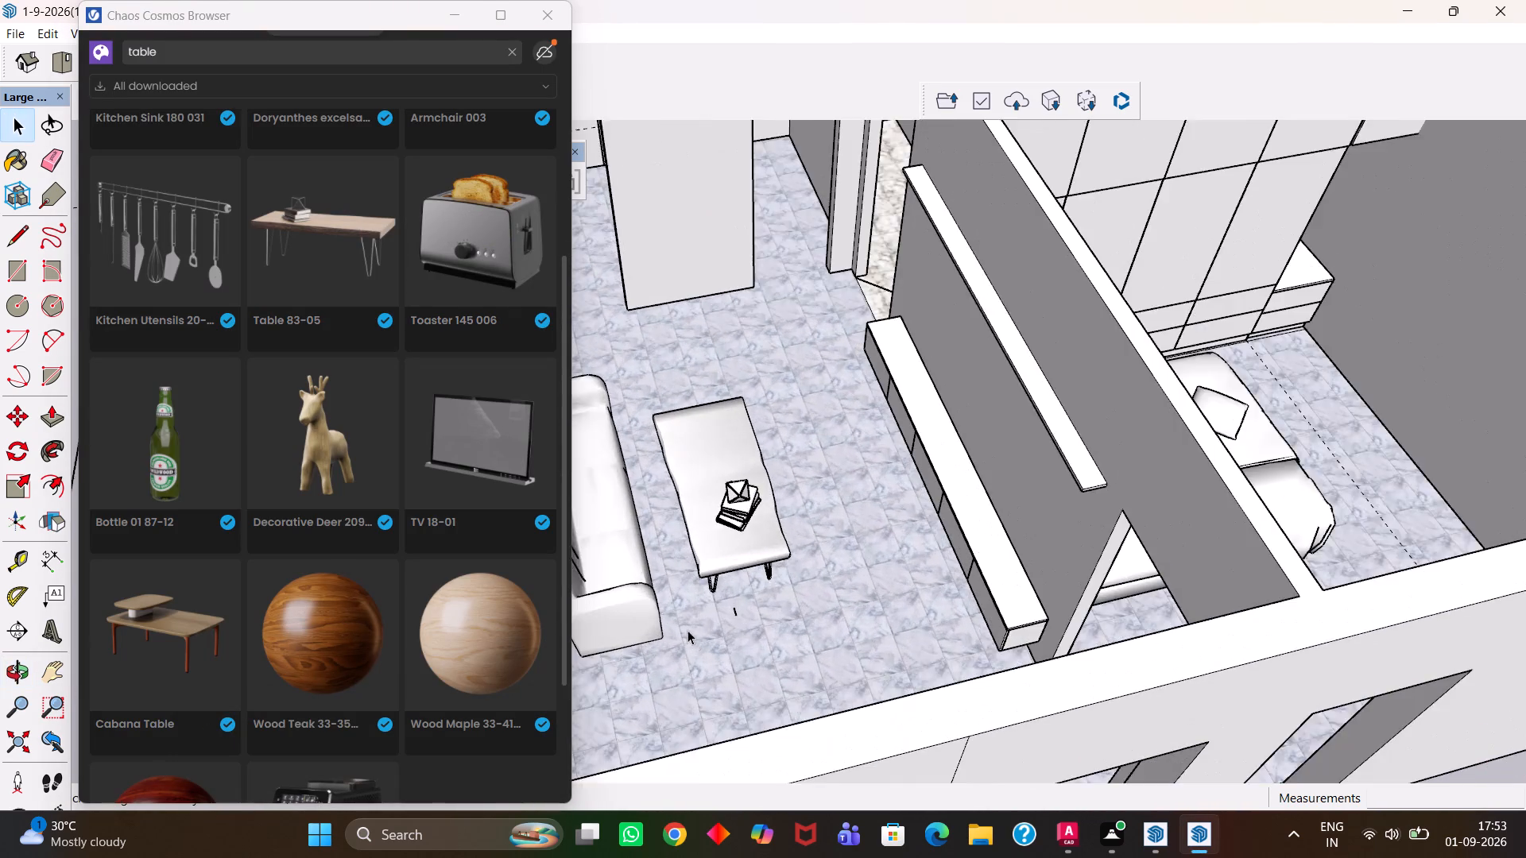
pyautogui.moveTo(751, 599); pyautogui.dragTo(986, 659, button='middle')
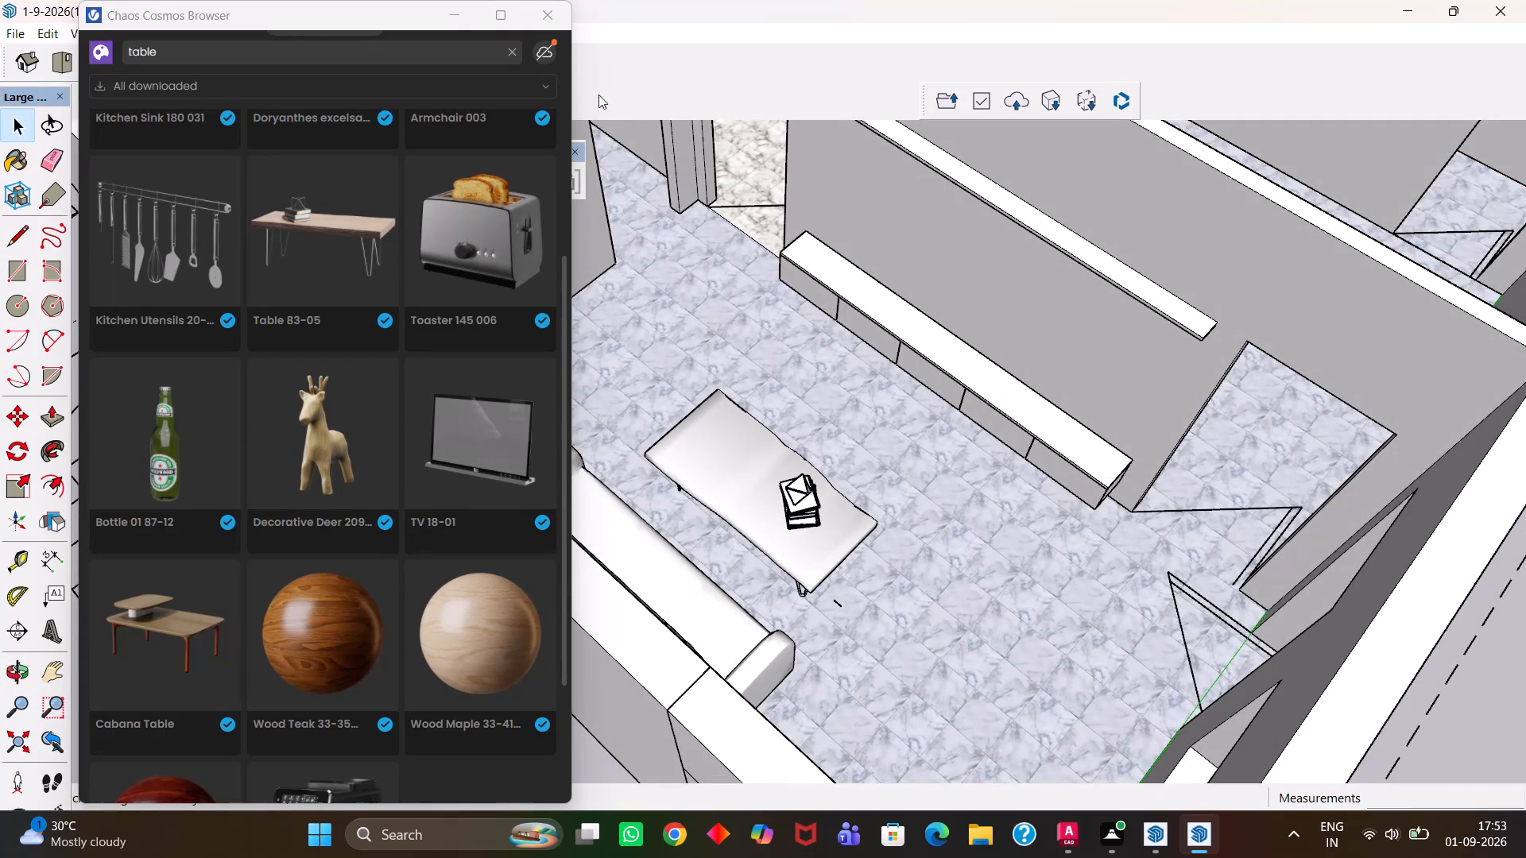
pyautogui.click(461, 14)
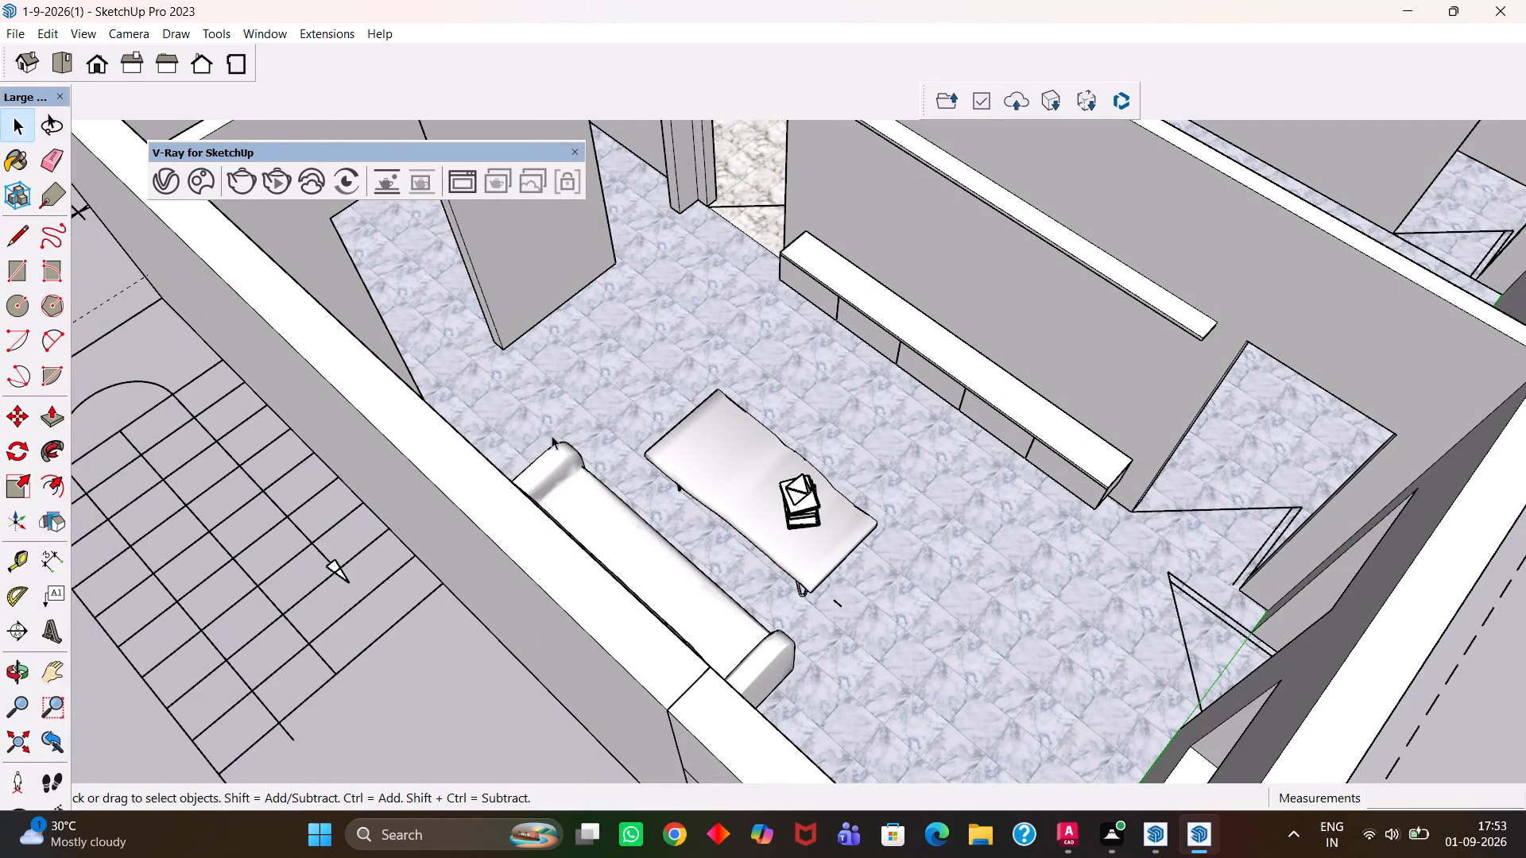
pyautogui.scroll(4, 738, 503)
pyautogui.scroll(-4, 722, 505)
pyautogui.moveTo(760, 514); pyautogui.dragTo(719, 537, button='middle')
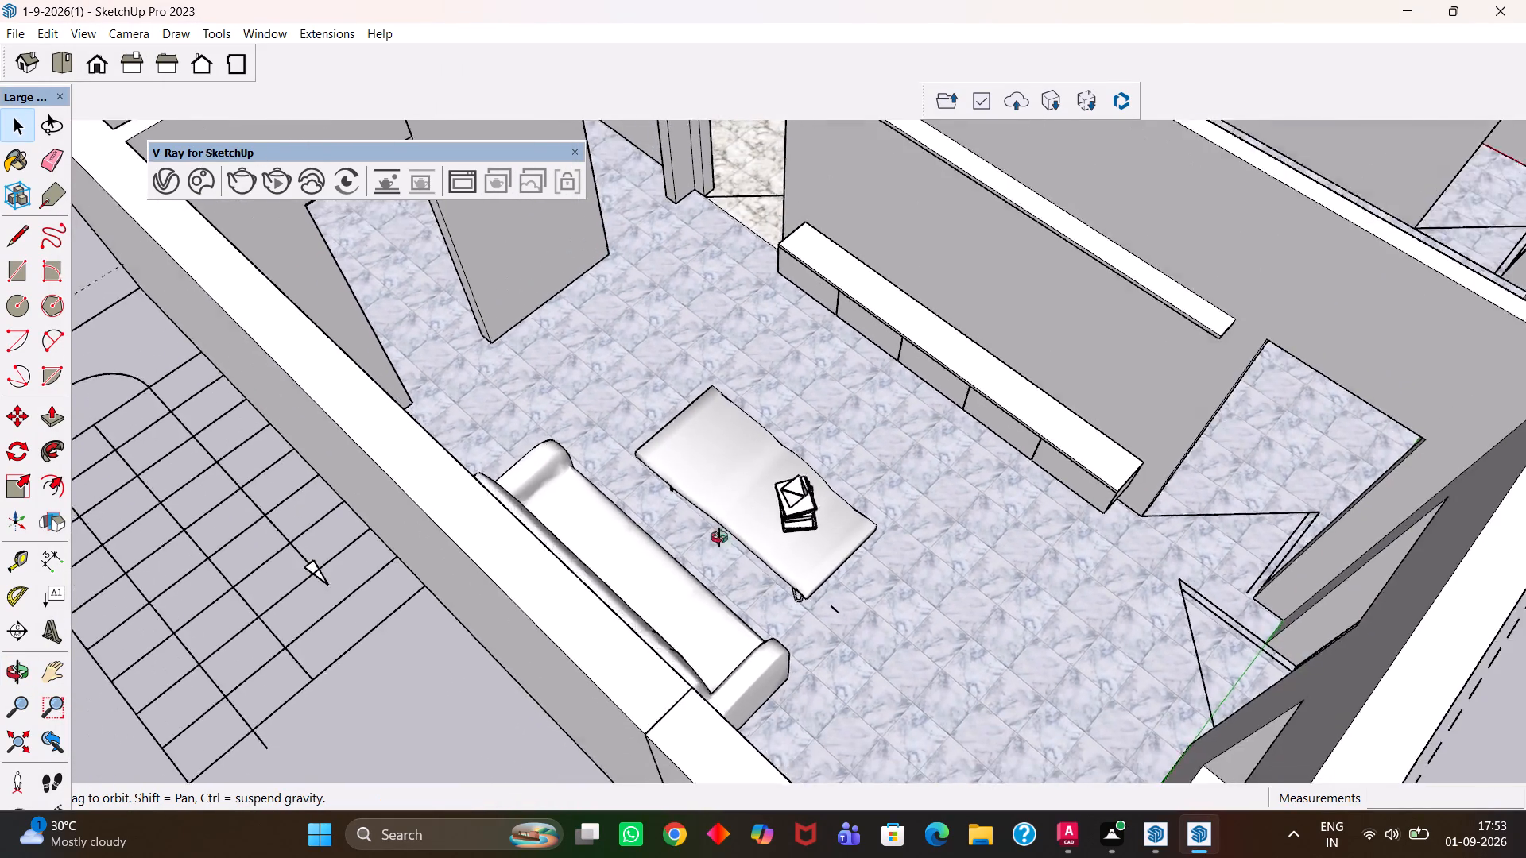
pyautogui.scroll(1, 734, 528)
pyautogui.moveTo(719, 537); pyautogui.dragTo(467, 581, button='middle')
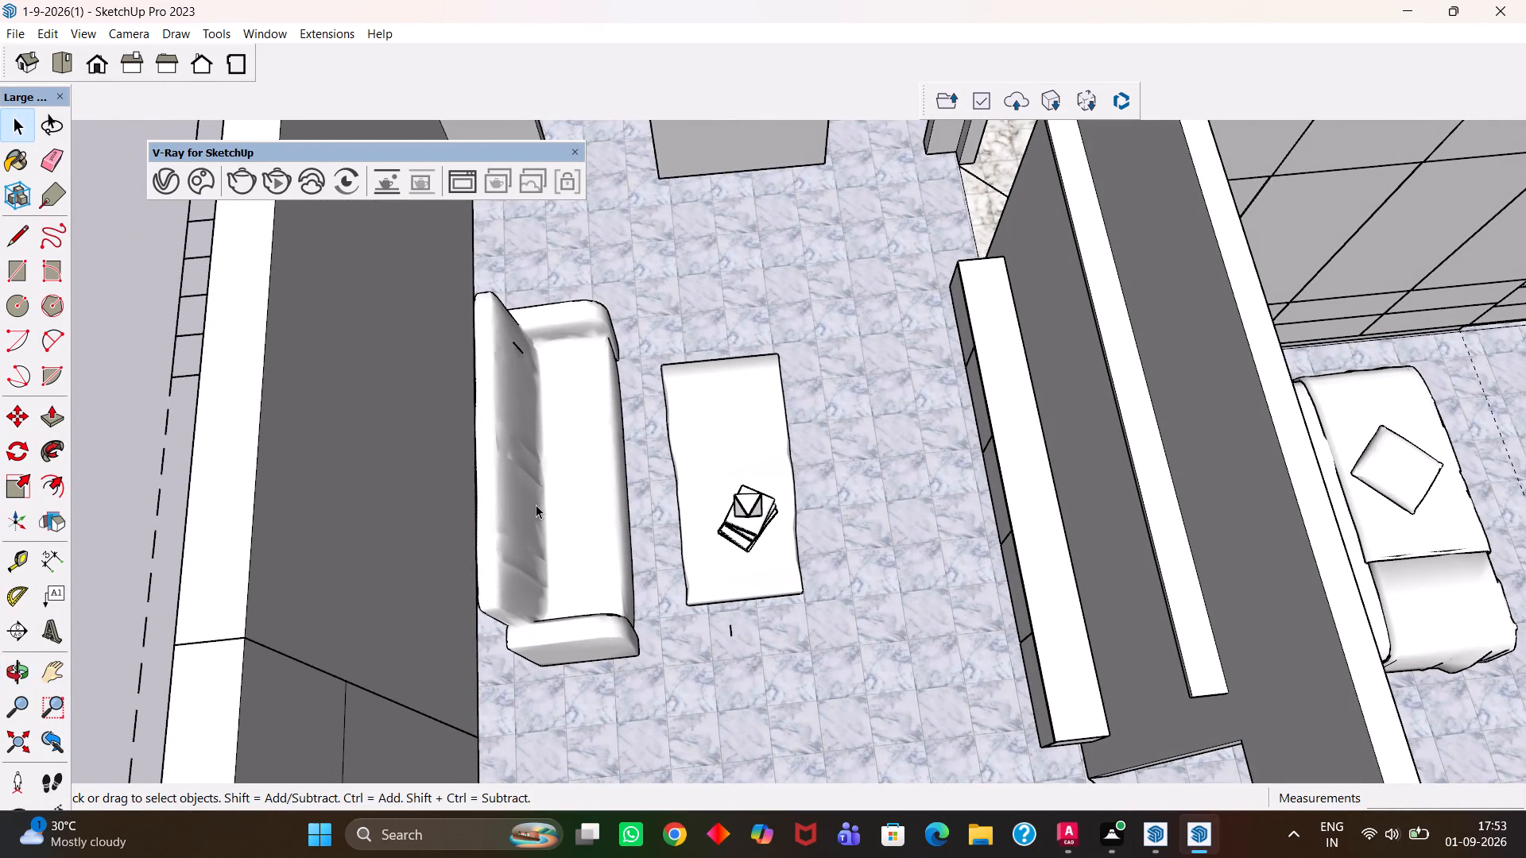
pyautogui.press('h')
pyautogui.scroll(-5, 618, 525)
pyautogui.moveTo(706, 440); pyautogui.dragTo(687, 508, button='middle')
pyautogui.scroll(6, 687, 508)
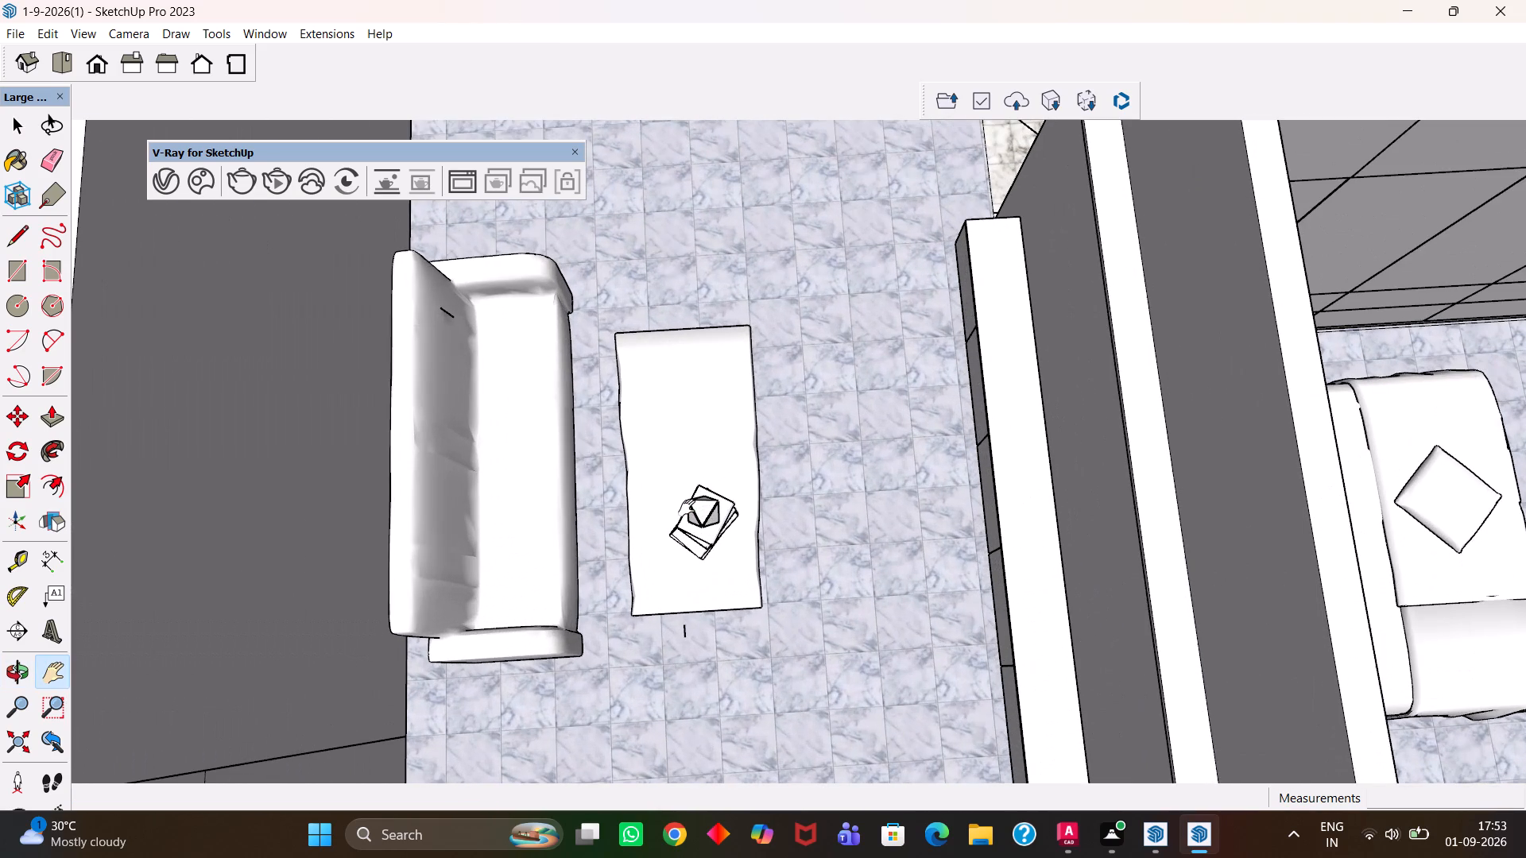
pyautogui.scroll(-5, 685, 503)
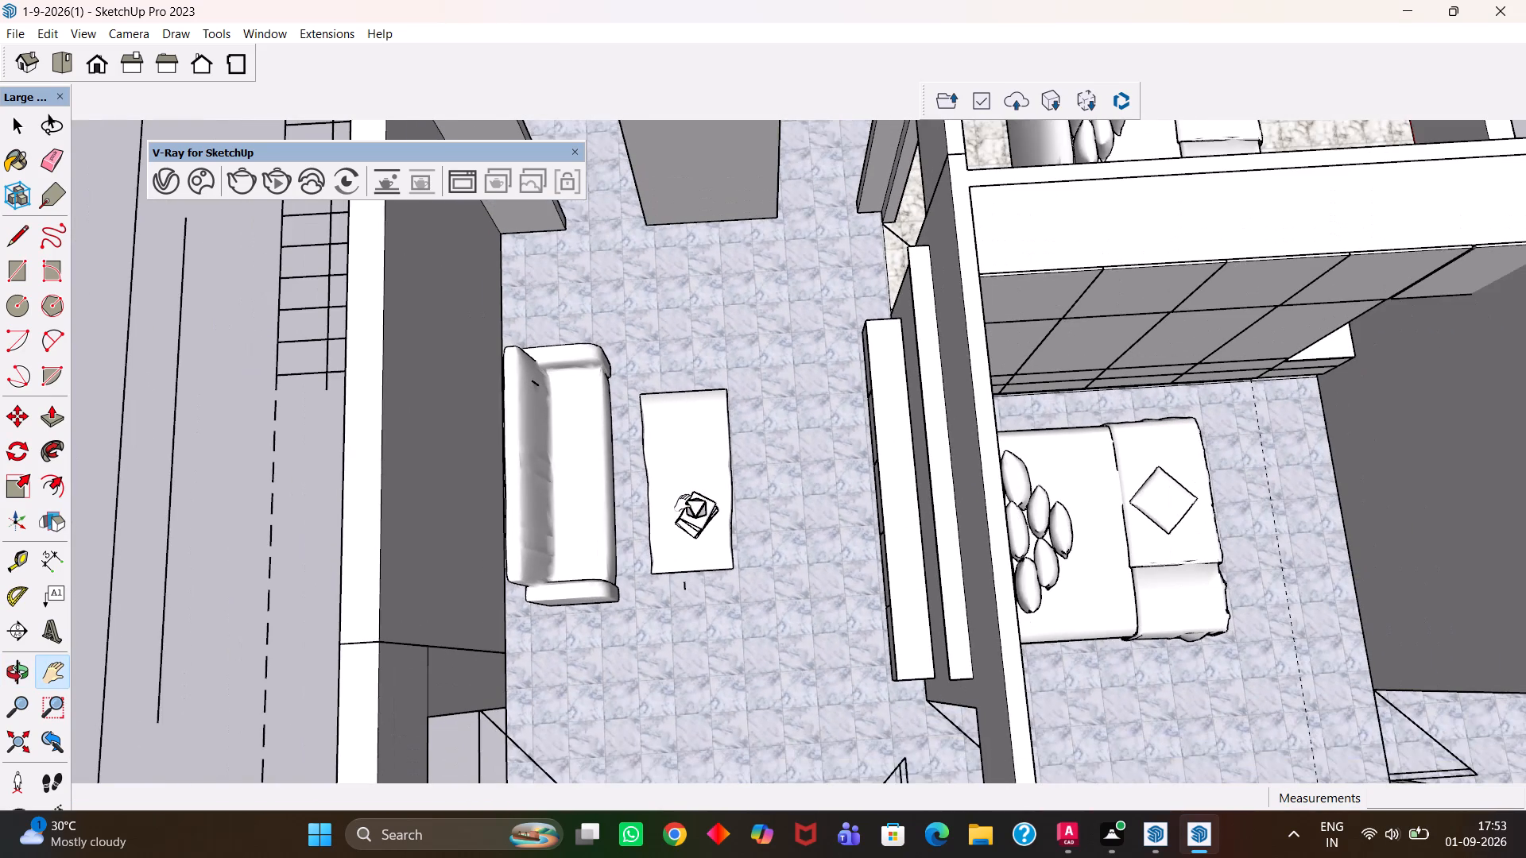
pyautogui.scroll(3, 672, 503)
pyautogui.scroll(-4, 658, 501)
# Examine the furnished floor plan, covering the hall, both bedrooms and the small rooms beyond the hall.
pyautogui.moveTo(747, 461); pyautogui.dragTo(613, 545)
pyautogui.scroll(-9, 574, 546)
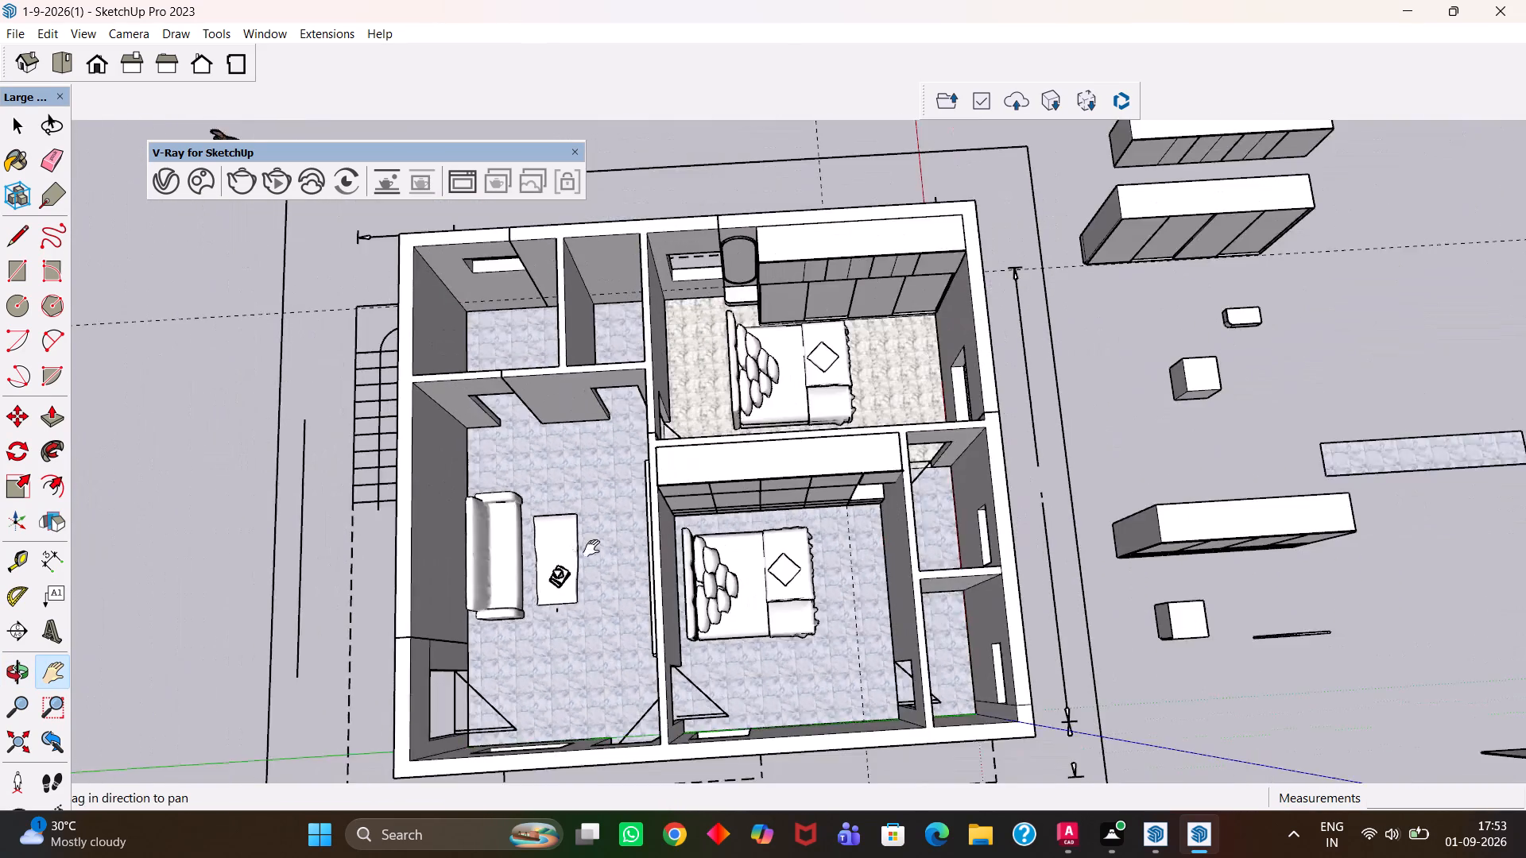
pyautogui.moveTo(730, 562); pyautogui.dragTo(709, 561, button='middle')
pyautogui.scroll(7, 705, 562)
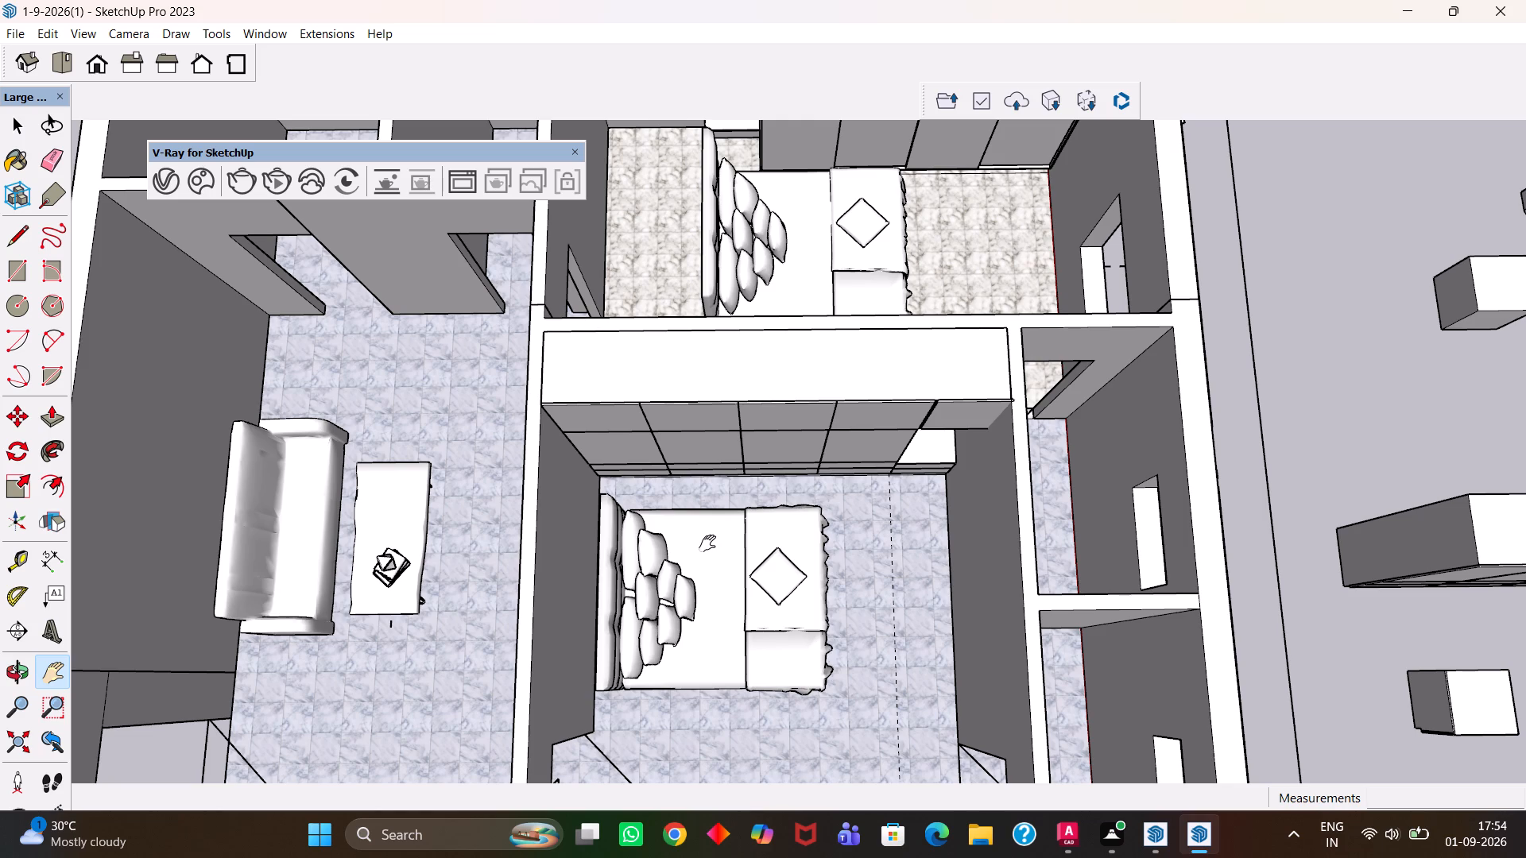
pyautogui.scroll(2, 694, 538)
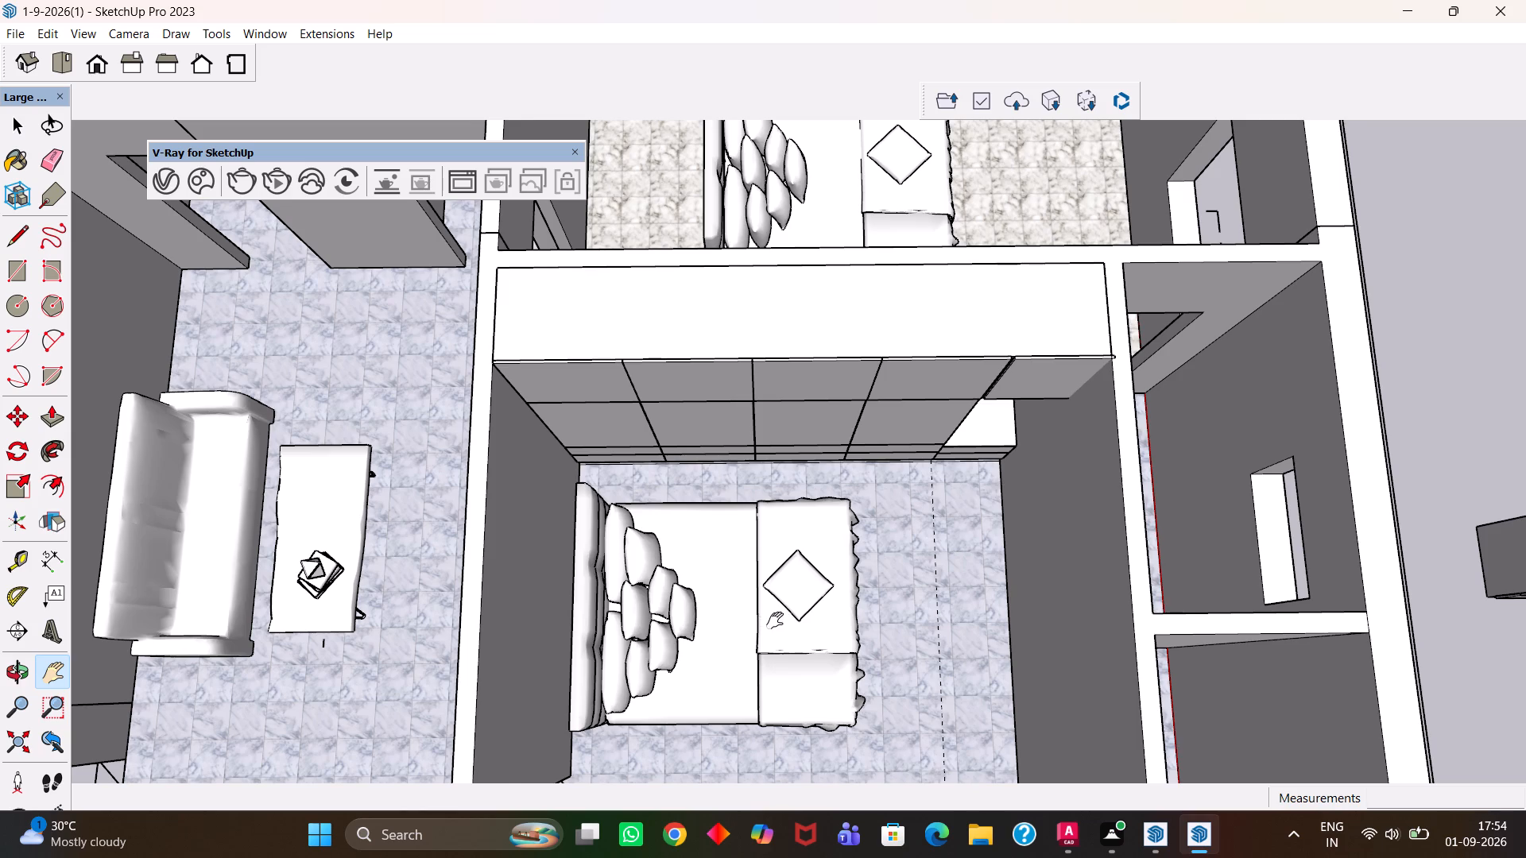
pyautogui.scroll(-3, 775, 620)
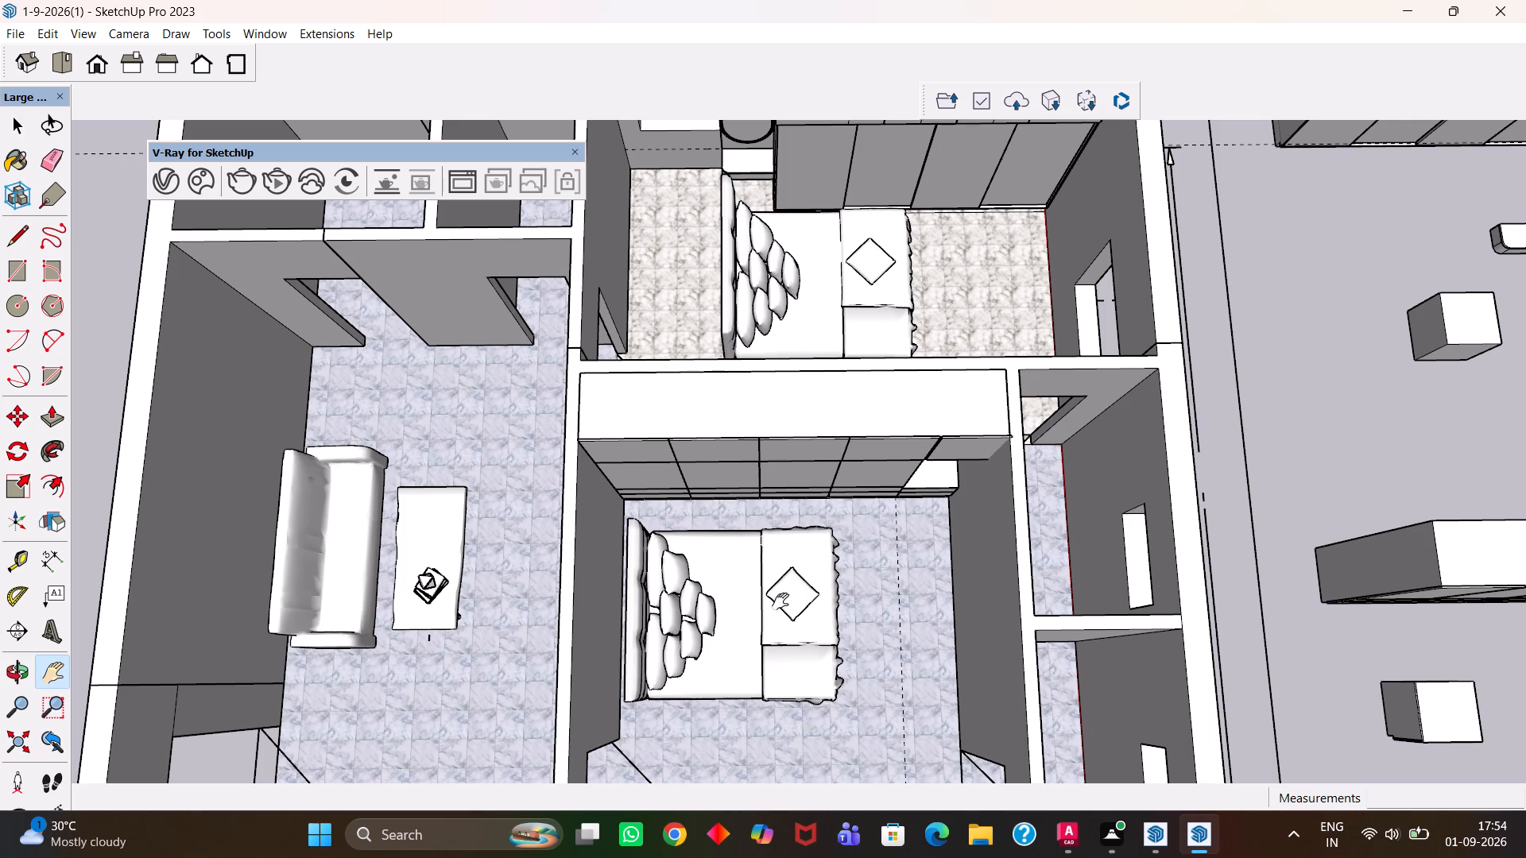
pyautogui.scroll(-7, 780, 601)
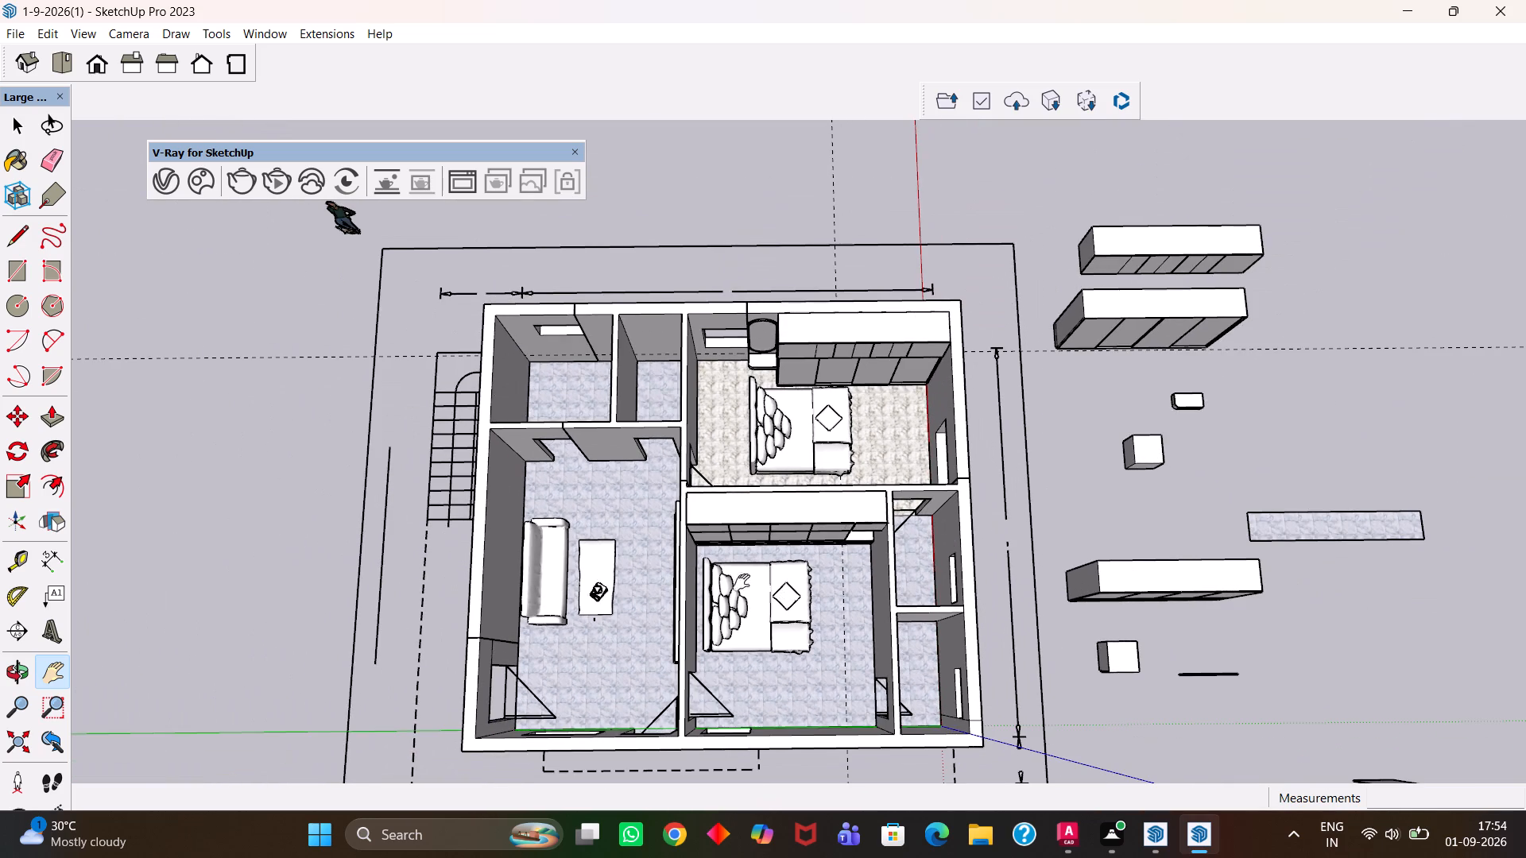
pyautogui.scroll(2, 656, 561)
pyautogui.scroll(-2, 656, 561)
pyautogui.moveTo(762, 491); pyautogui.dragTo(715, 609)
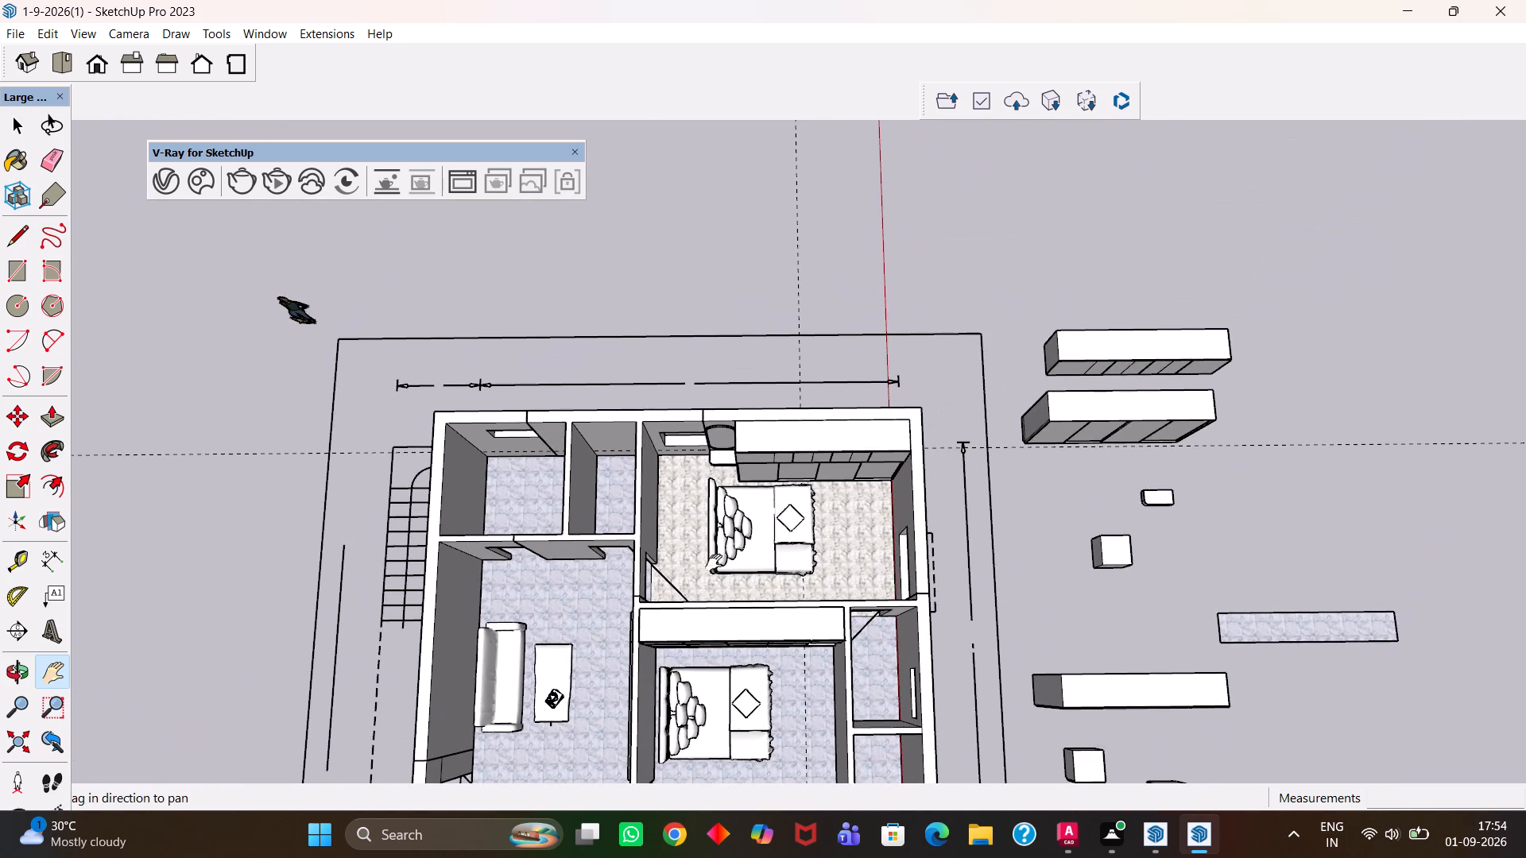
pyautogui.scroll(2, 713, 552)
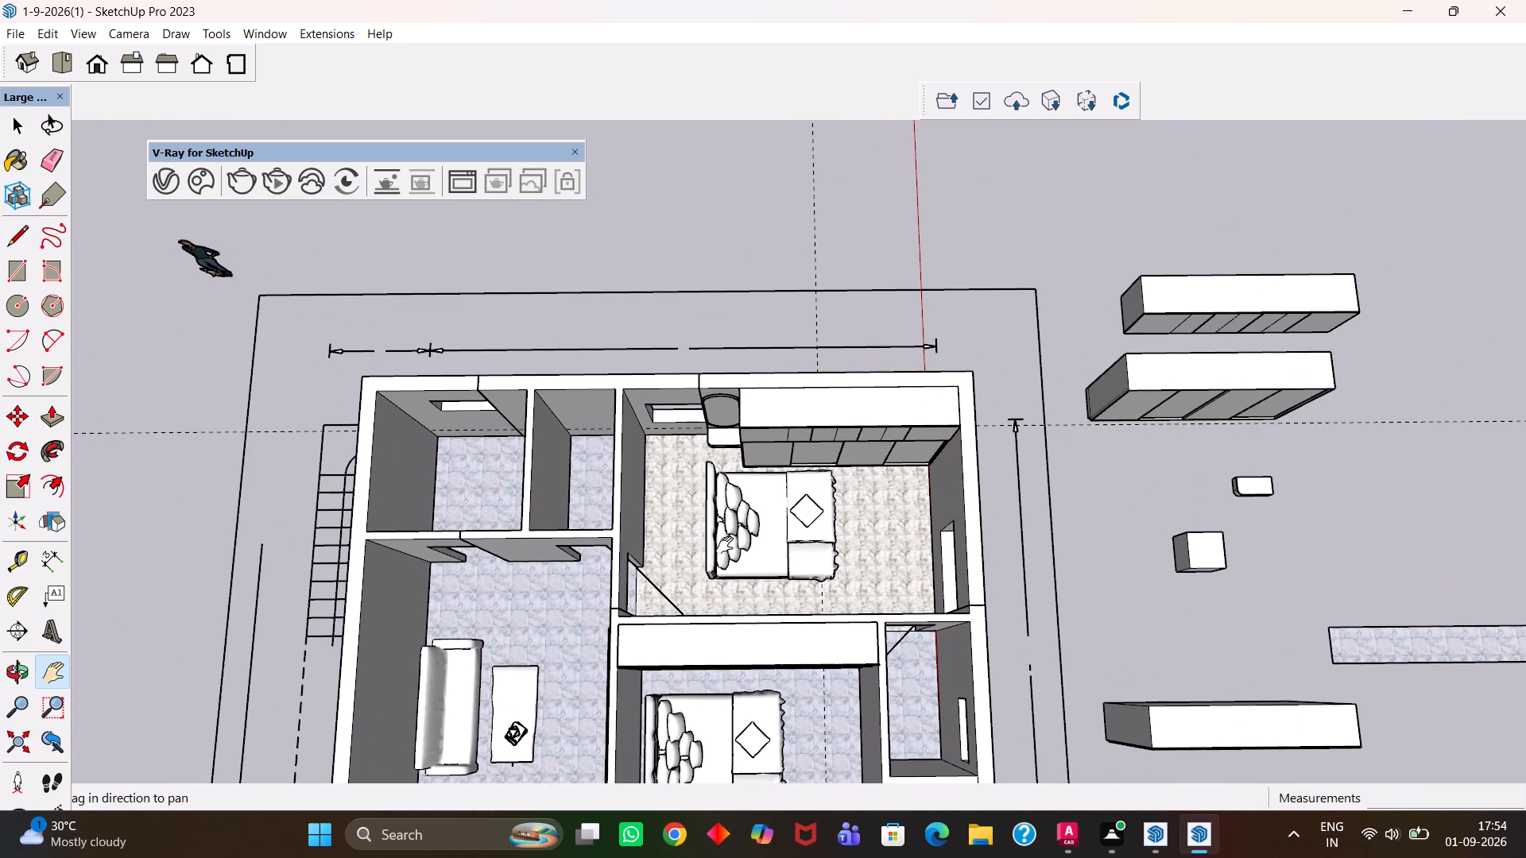
pyautogui.scroll(-2, 725, 541)
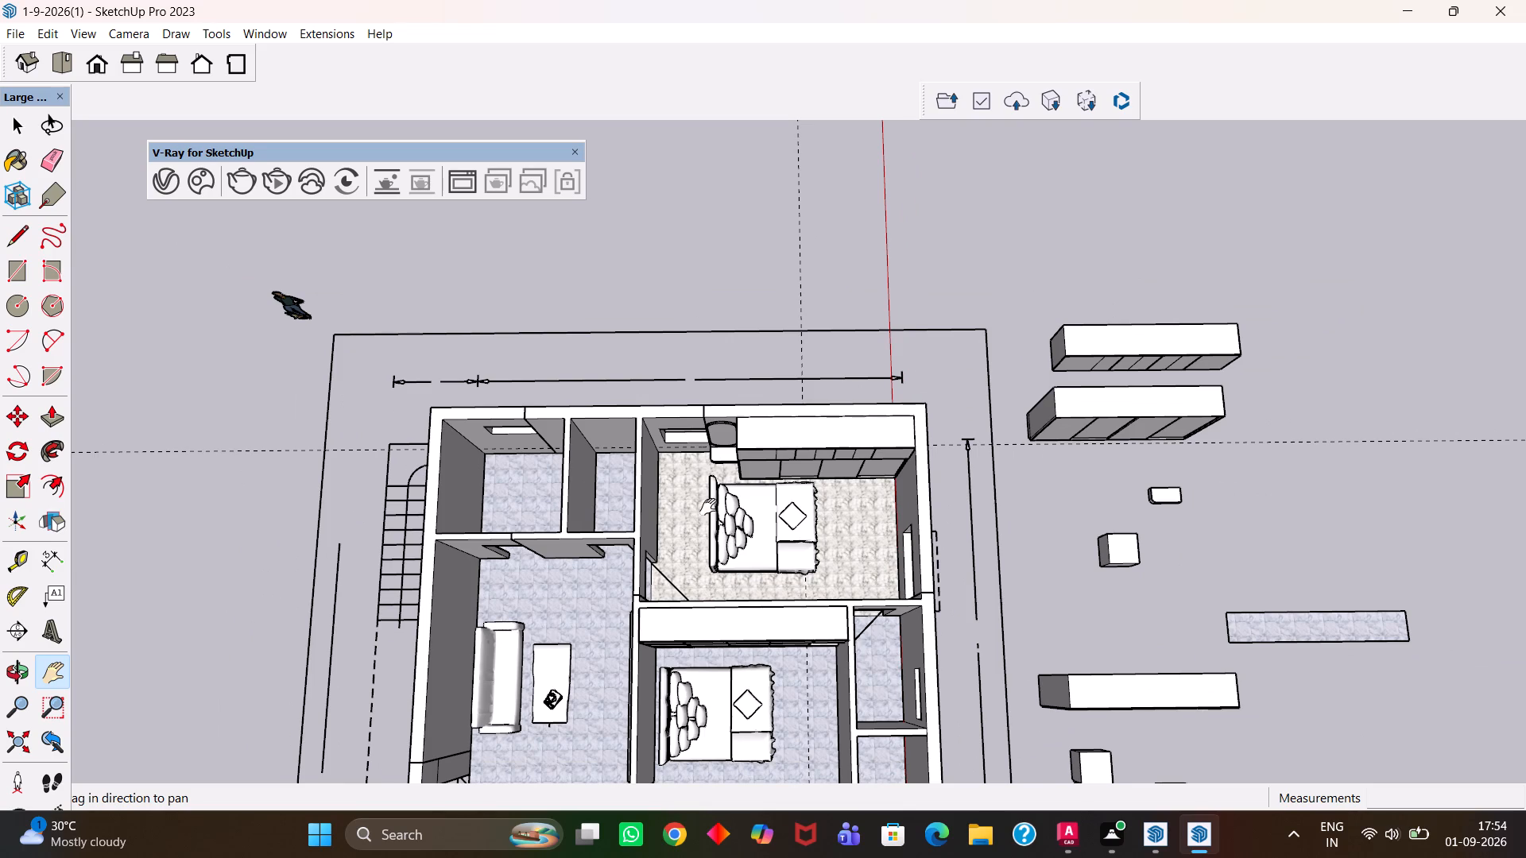
pyautogui.scroll(-3, 718, 515)
pyautogui.scroll(4, 816, 578)
pyautogui.scroll(-4, 756, 554)
pyautogui.moveTo(718, 589); pyautogui.dragTo(761, 461)
pyautogui.scroll(3, 752, 539)
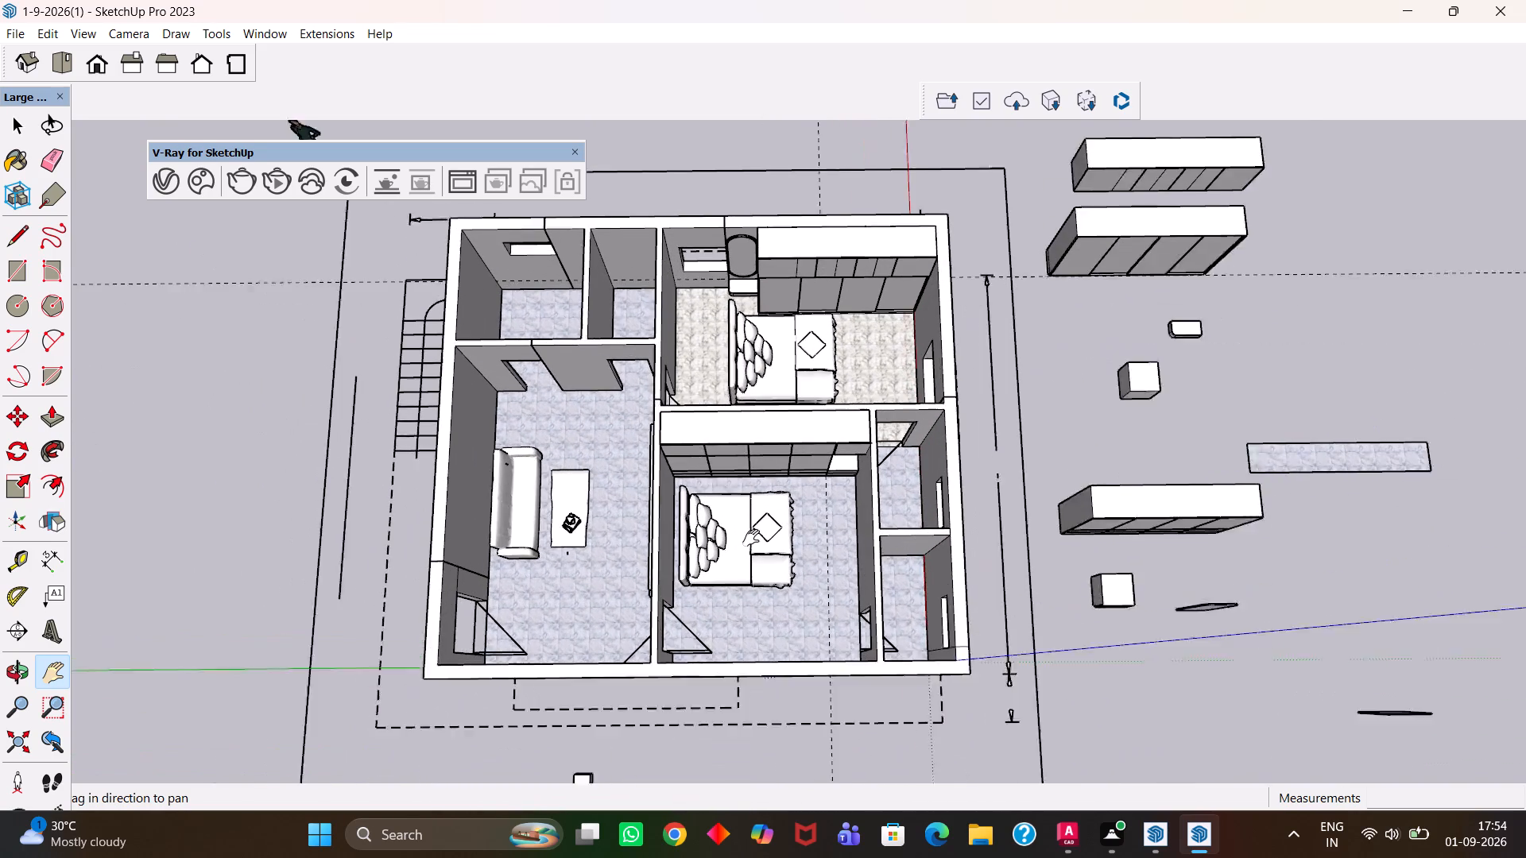
pyautogui.scroll(1, 751, 538)
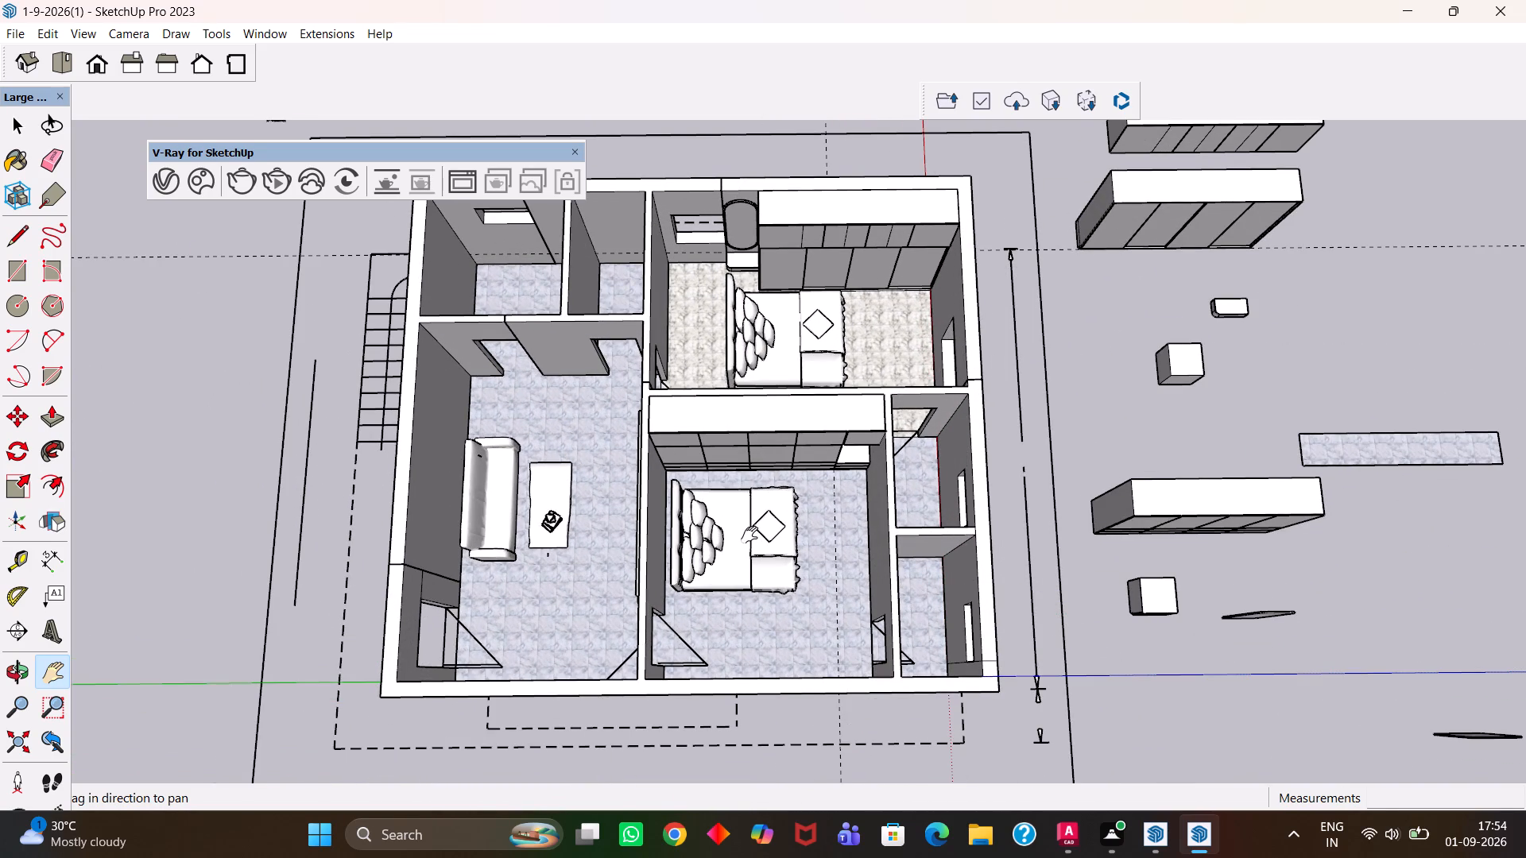
pyautogui.scroll(3, 749, 534)
pyautogui.scroll(-3, 749, 534)
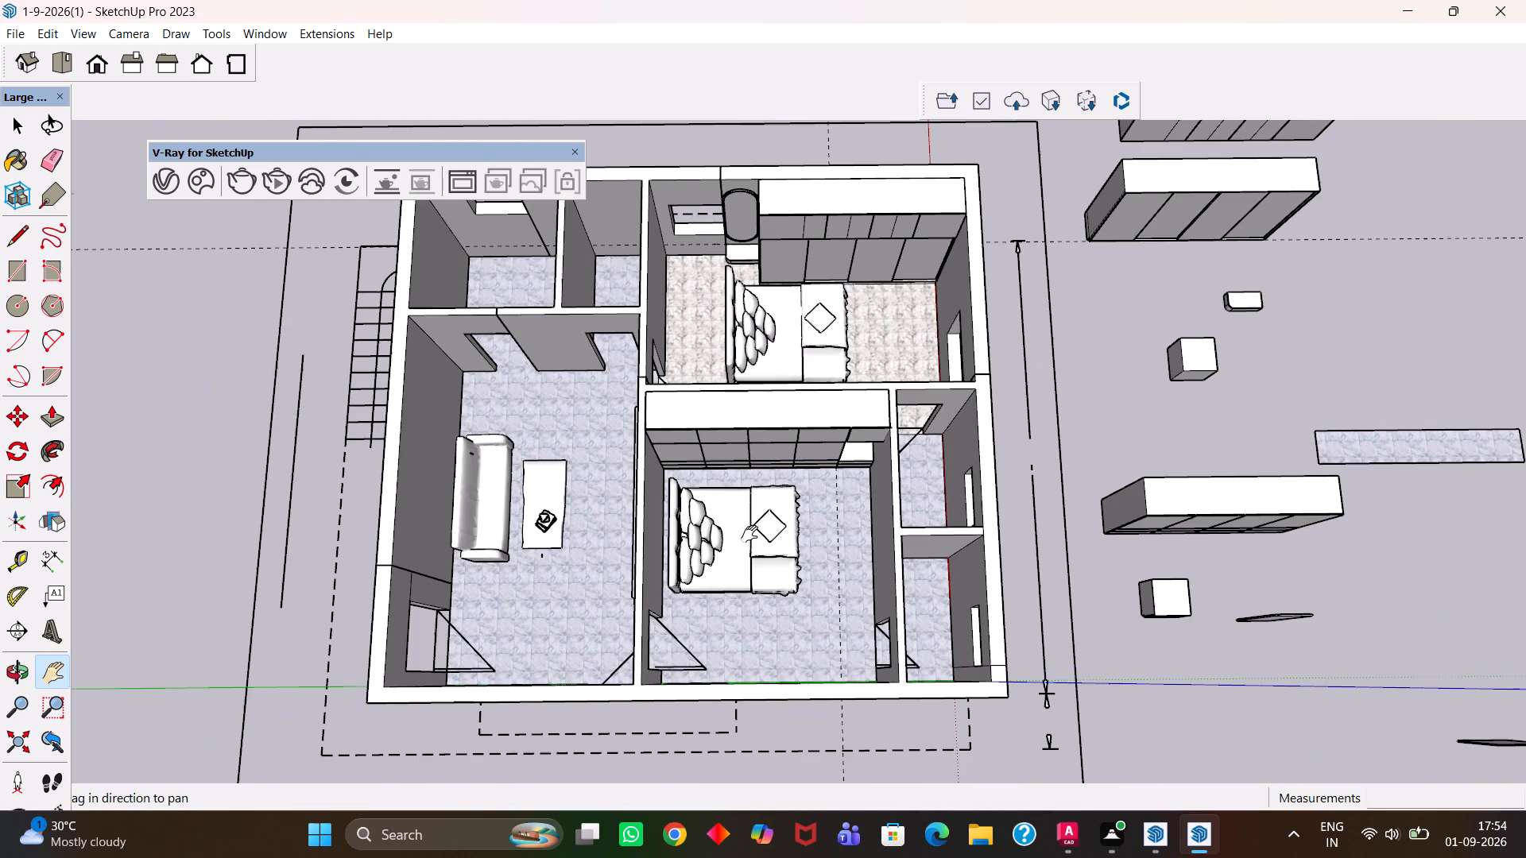
pyautogui.scroll(4, 749, 534)
pyautogui.scroll(-5, 749, 534)
pyautogui.moveTo(702, 520); pyautogui.dragTo(773, 620)
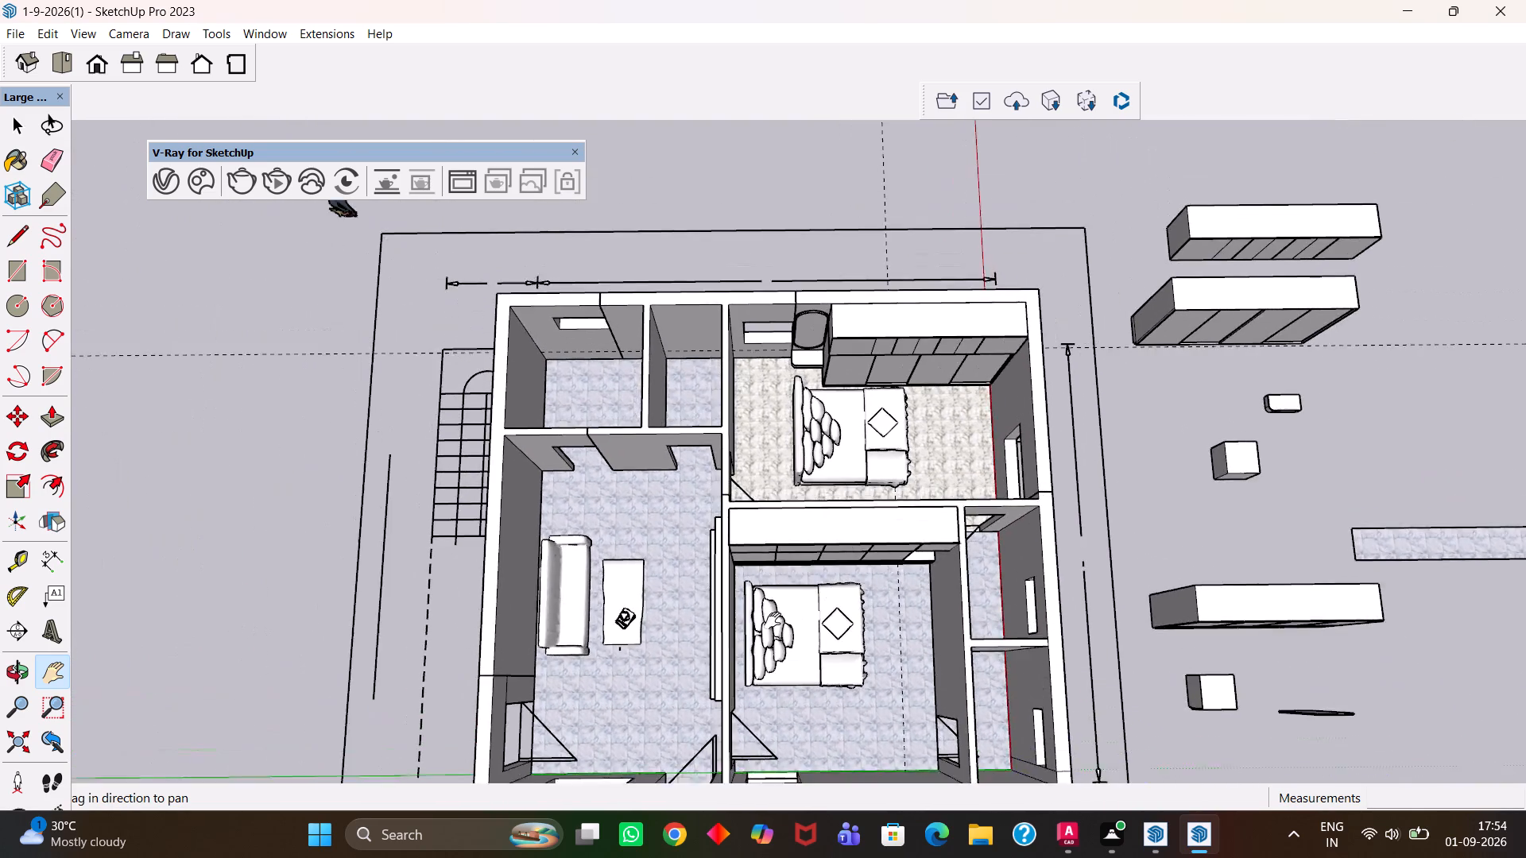
pyautogui.moveTo(773, 620); pyautogui.dragTo(773, 621)
pyautogui.scroll(3, 923, 470)
pyautogui.moveTo(854, 429); pyautogui.dragTo(858, 556)
pyautogui.moveTo(806, 564); pyautogui.dragTo(797, 595, button='middle')
pyautogui.scroll(2, 797, 594)
pyautogui.moveTo(707, 572); pyautogui.dragTo(951, 503)
pyautogui.scroll(-3, 726, 436)
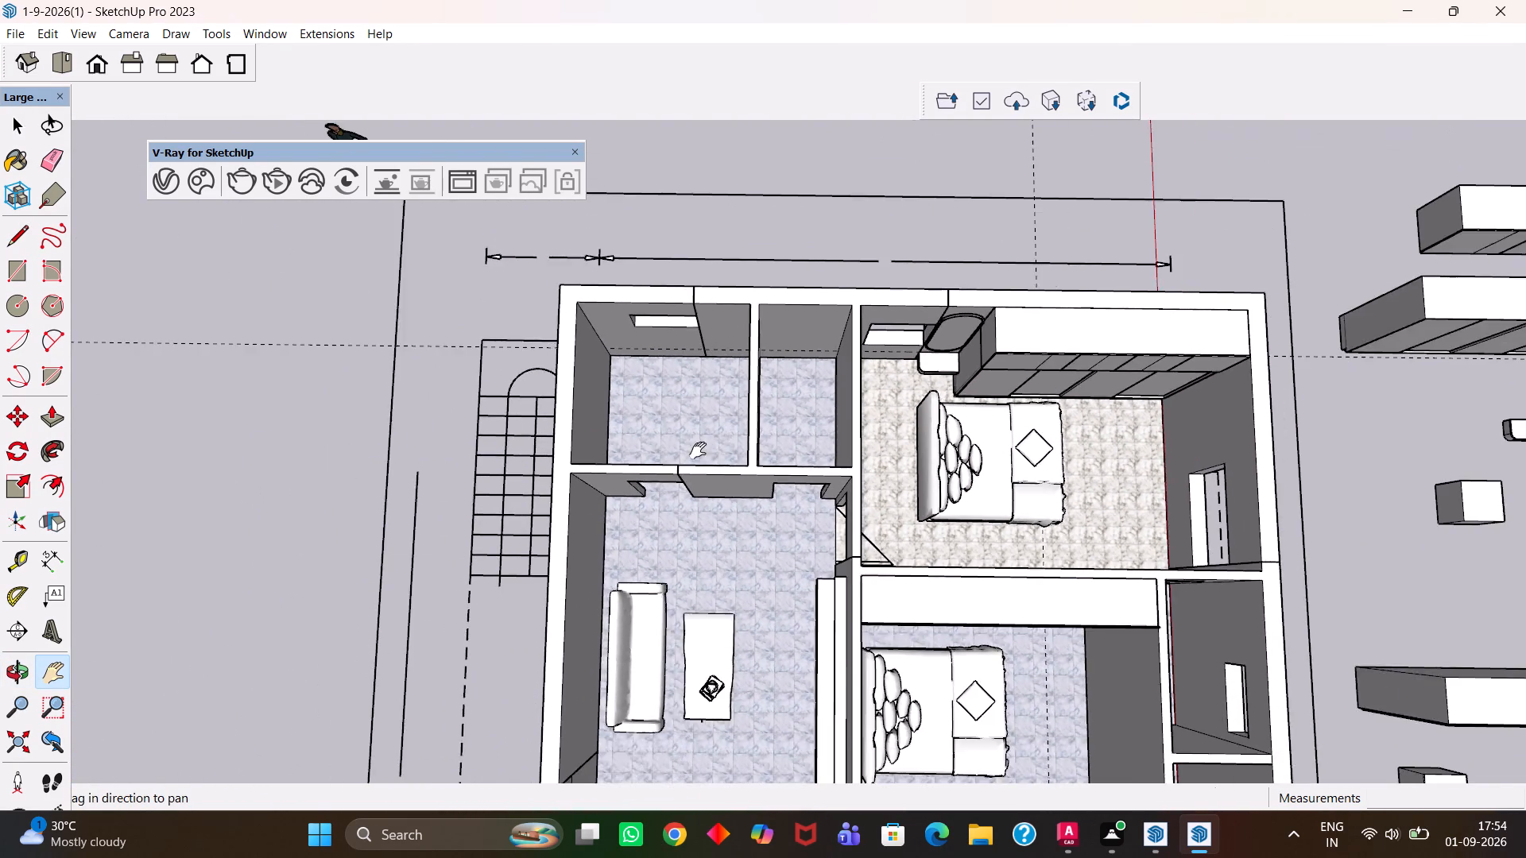
pyautogui.moveTo(698, 454); pyautogui.dragTo(832, 473, button='middle')
# Search the downloaded Cosmos assets for "cabinets".
pyautogui.click(199, 179)
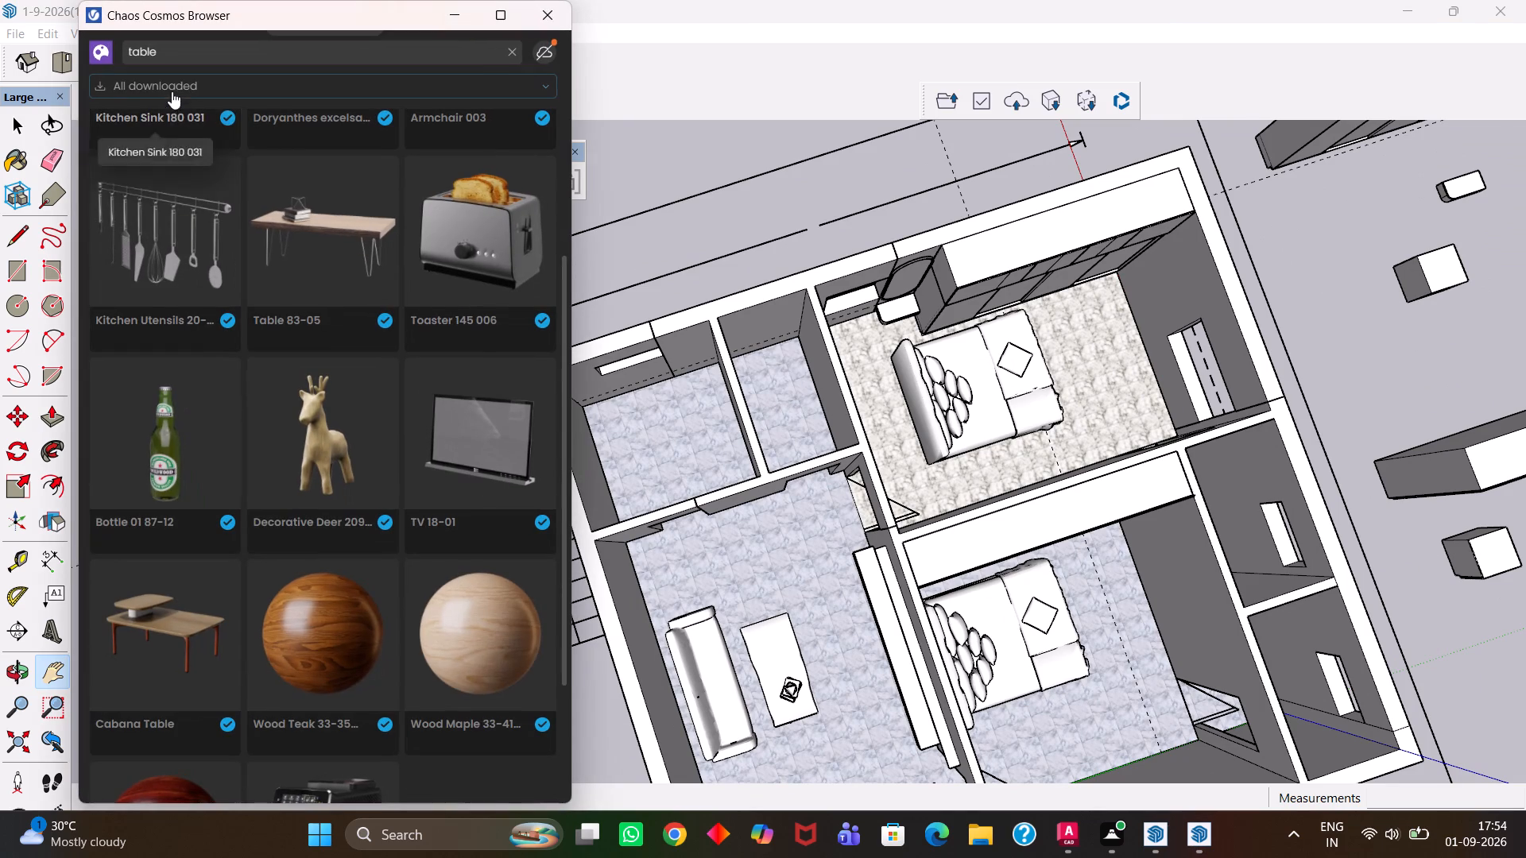
pyautogui.click(177, 44)
pyautogui.press('BackSpace')
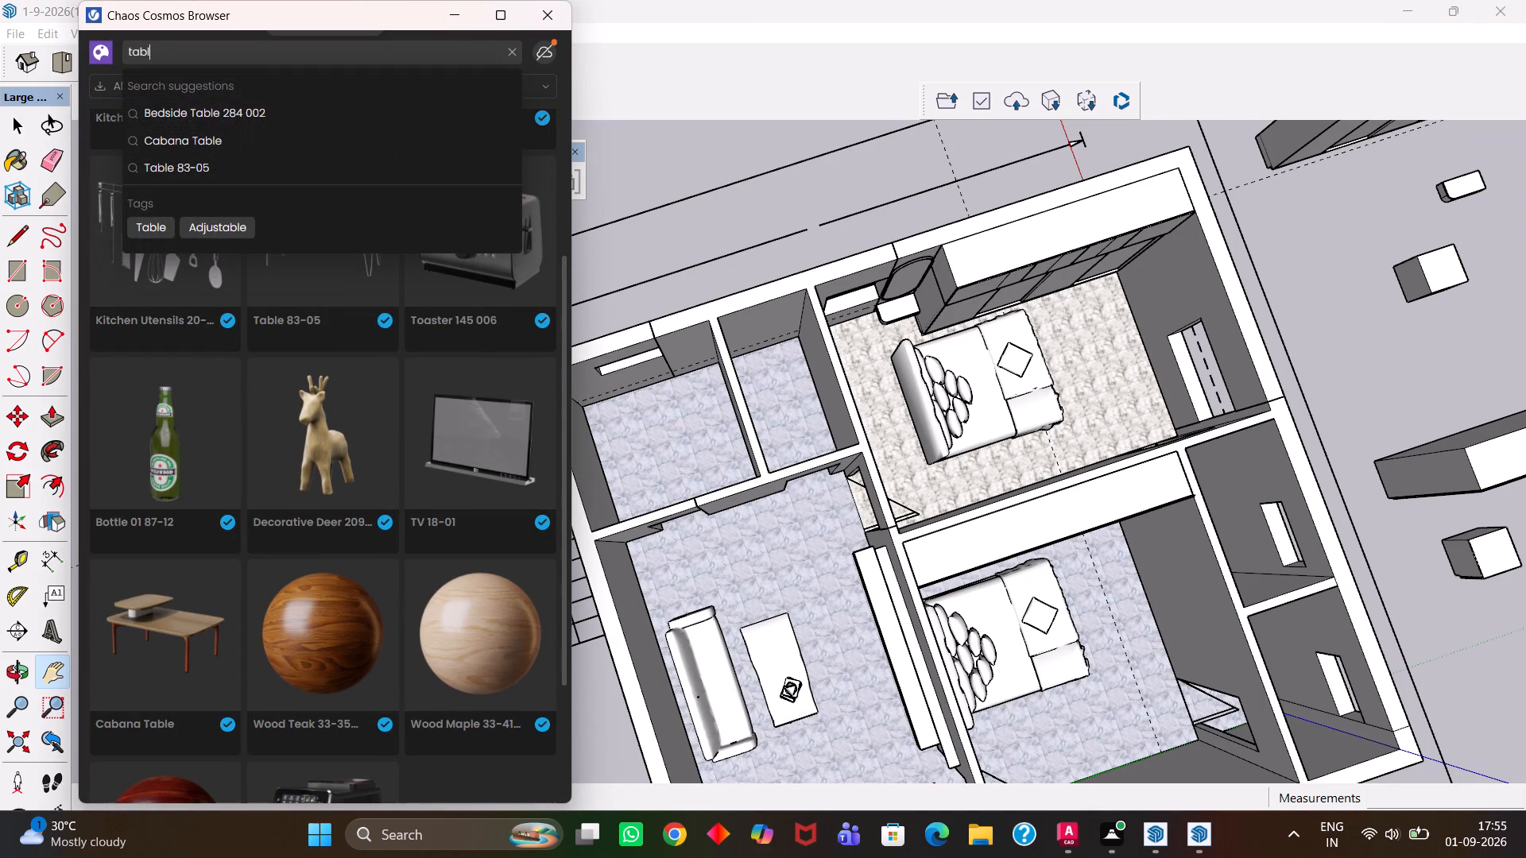
pyautogui.press('BackSpace')
pyautogui.press('BackSpace')
pyautogui.press('BackSpace')
pyautogui.press('BackSpace')
pyautogui.press('BackSpace')
pyautogui.write('ku')
pyautogui.press('BackSpace')
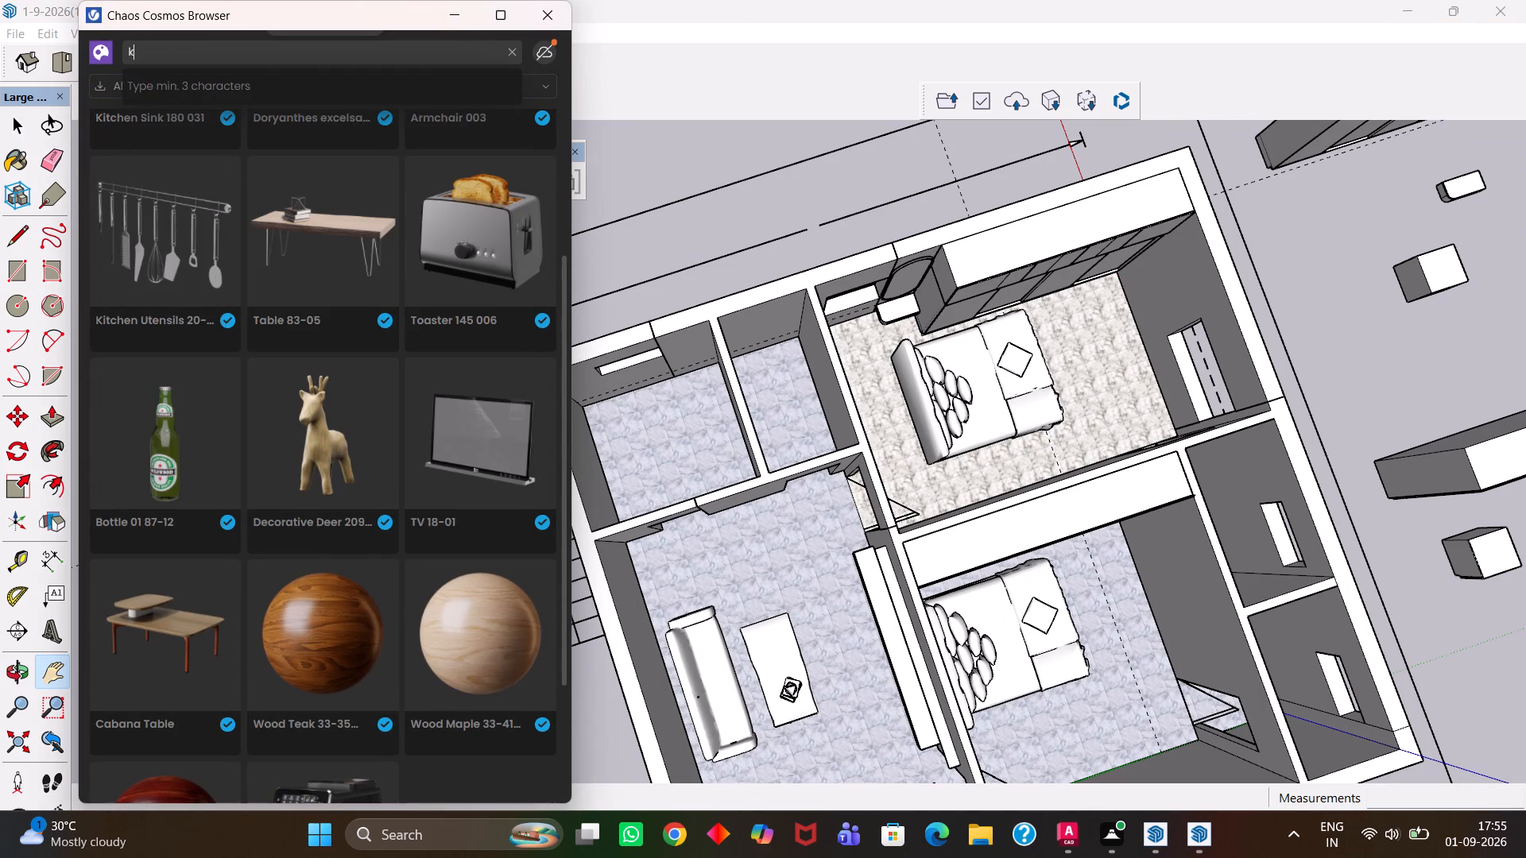
pyautogui.press('BackSpace')
pyautogui.press('BackSpace')
pyautogui.press('BackSpace')
pyautogui.write('can')
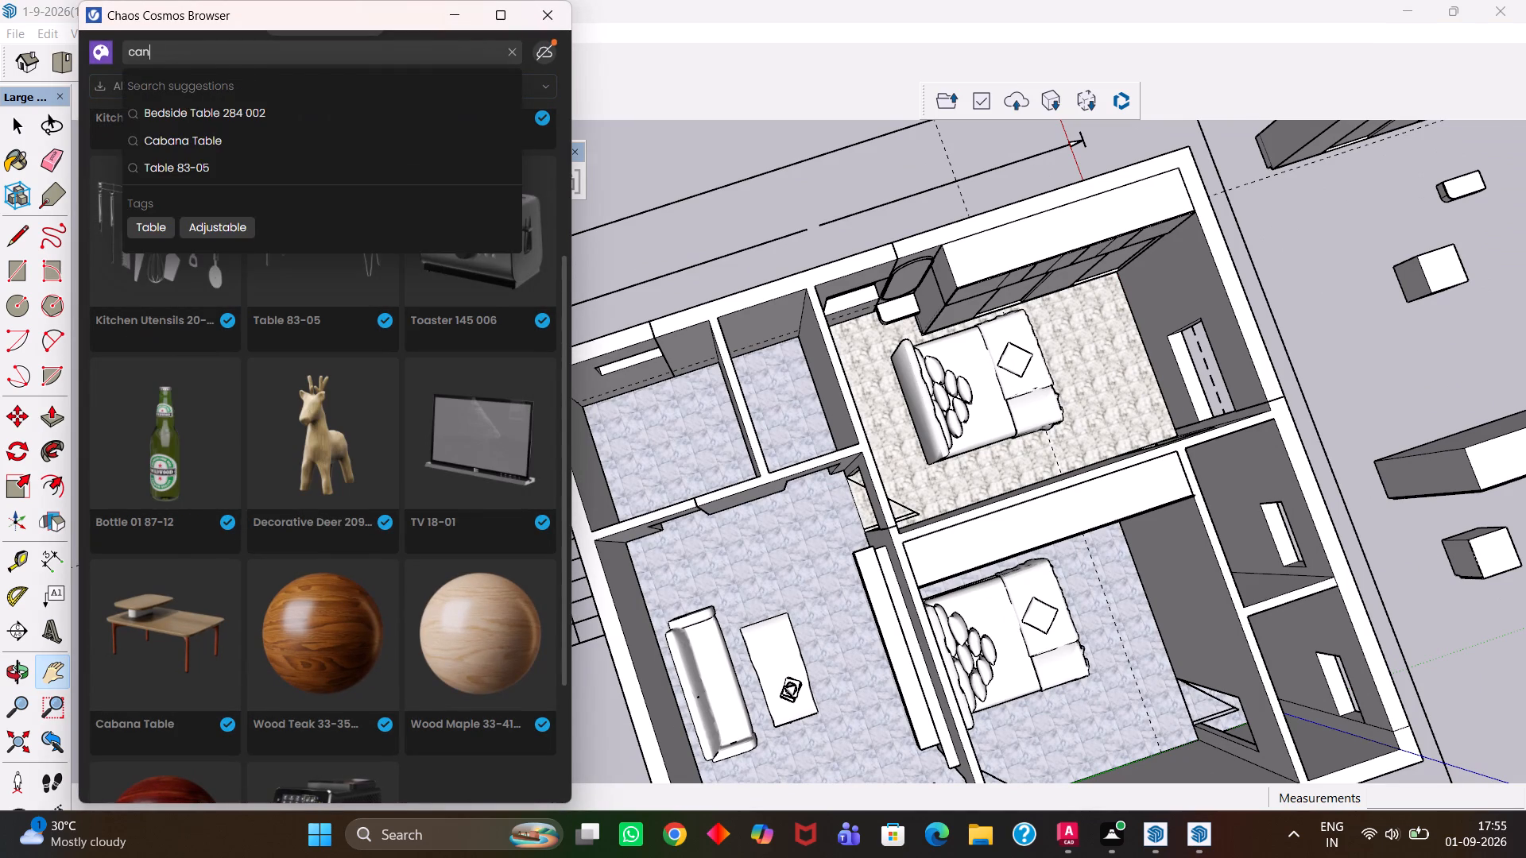
pyautogui.press('BackSpace')
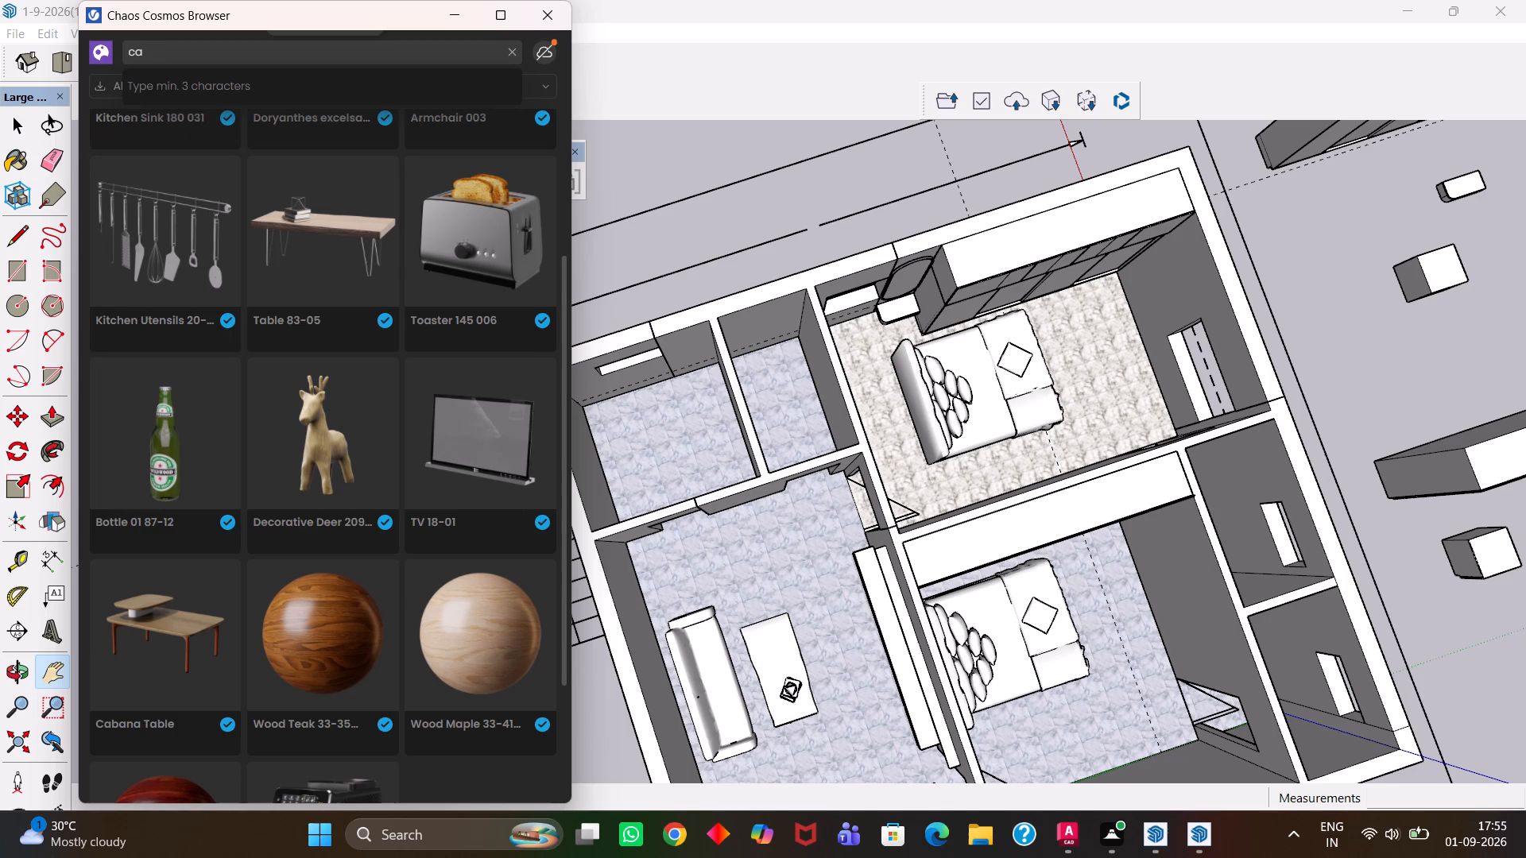
pyautogui.write('binets')
pyautogui.press('Return')
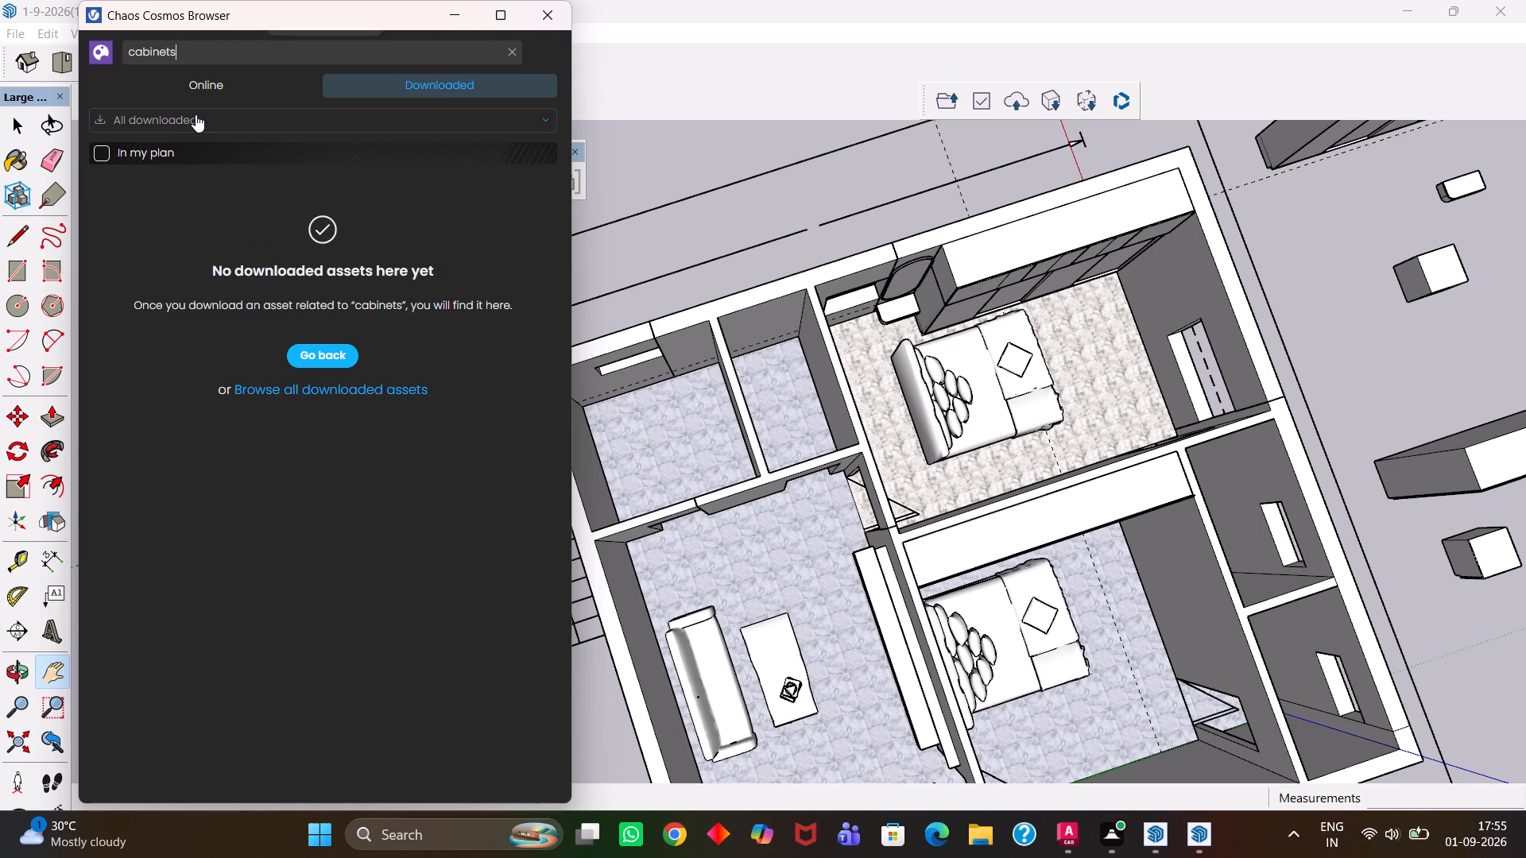
# Download Kitchen Cabinets Island 86-03 from the online Cosmos cabinet results and place one copy outside the house.
pyautogui.click(198, 84)
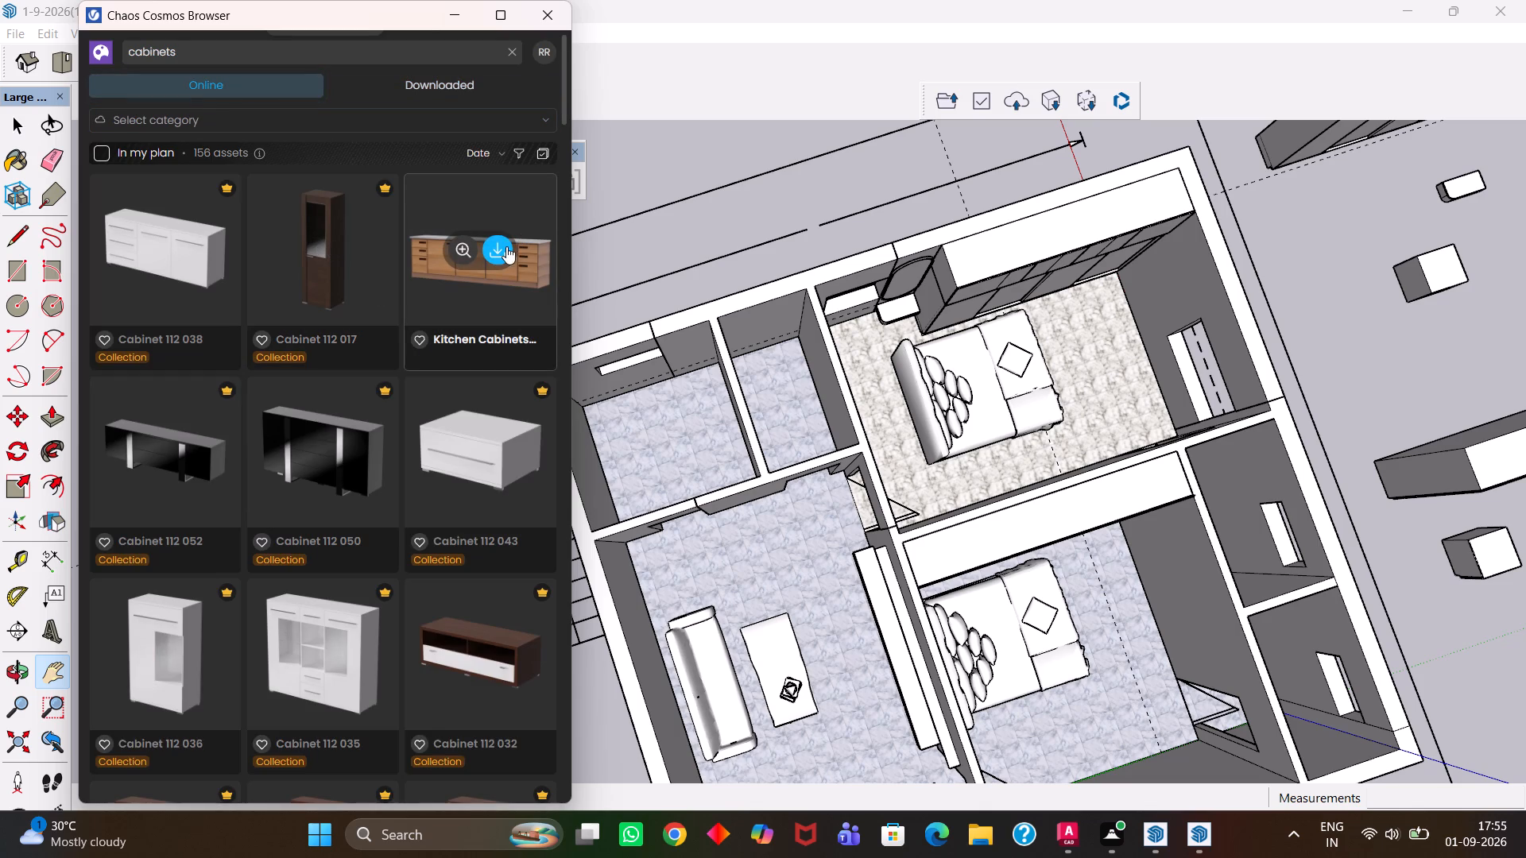
pyautogui.click(498, 247)
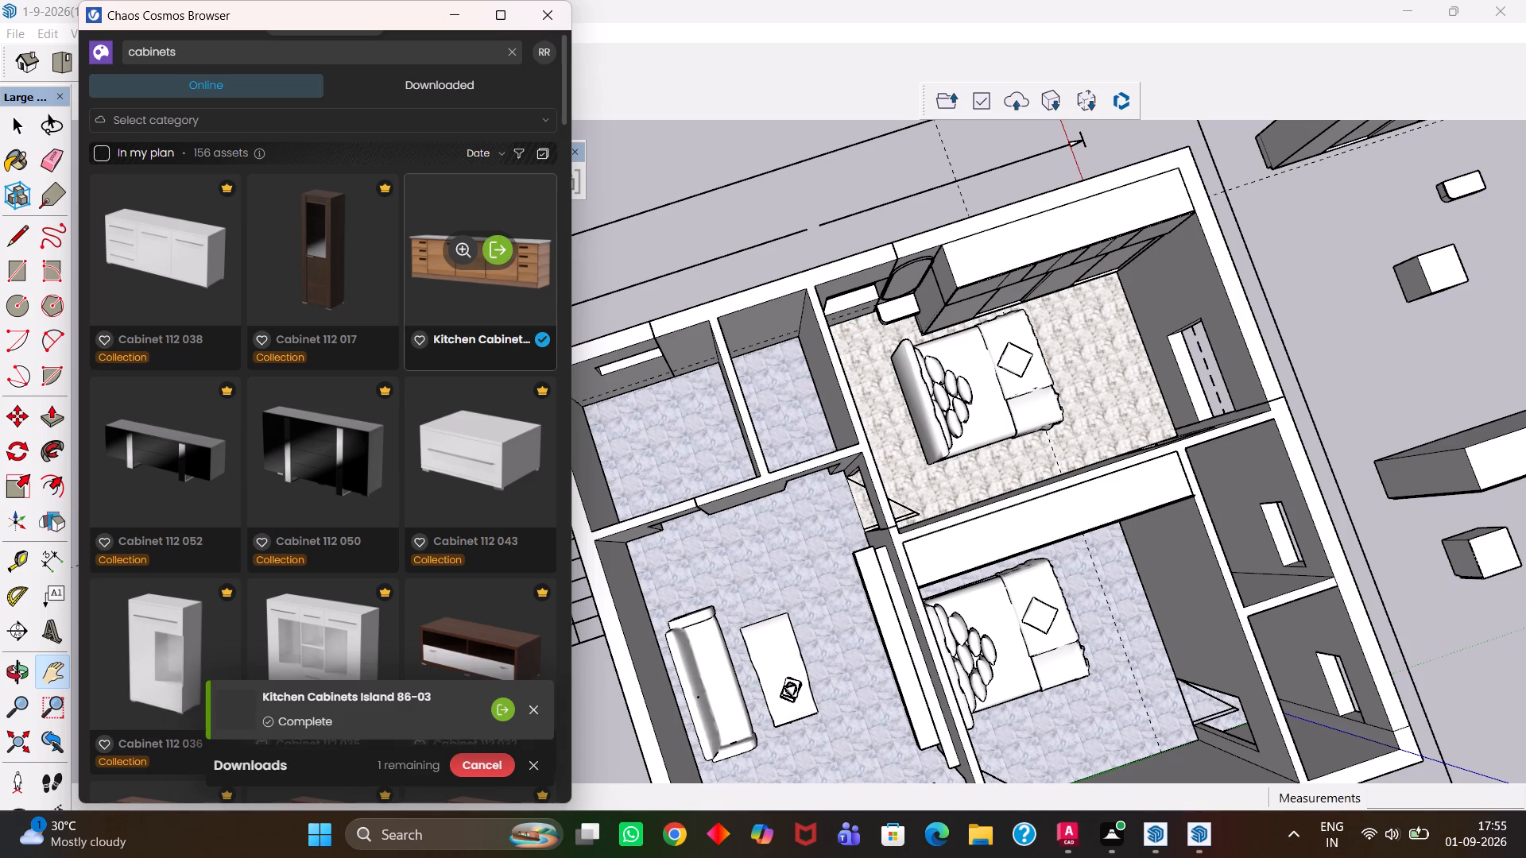
pyautogui.doubleClick(498, 244)
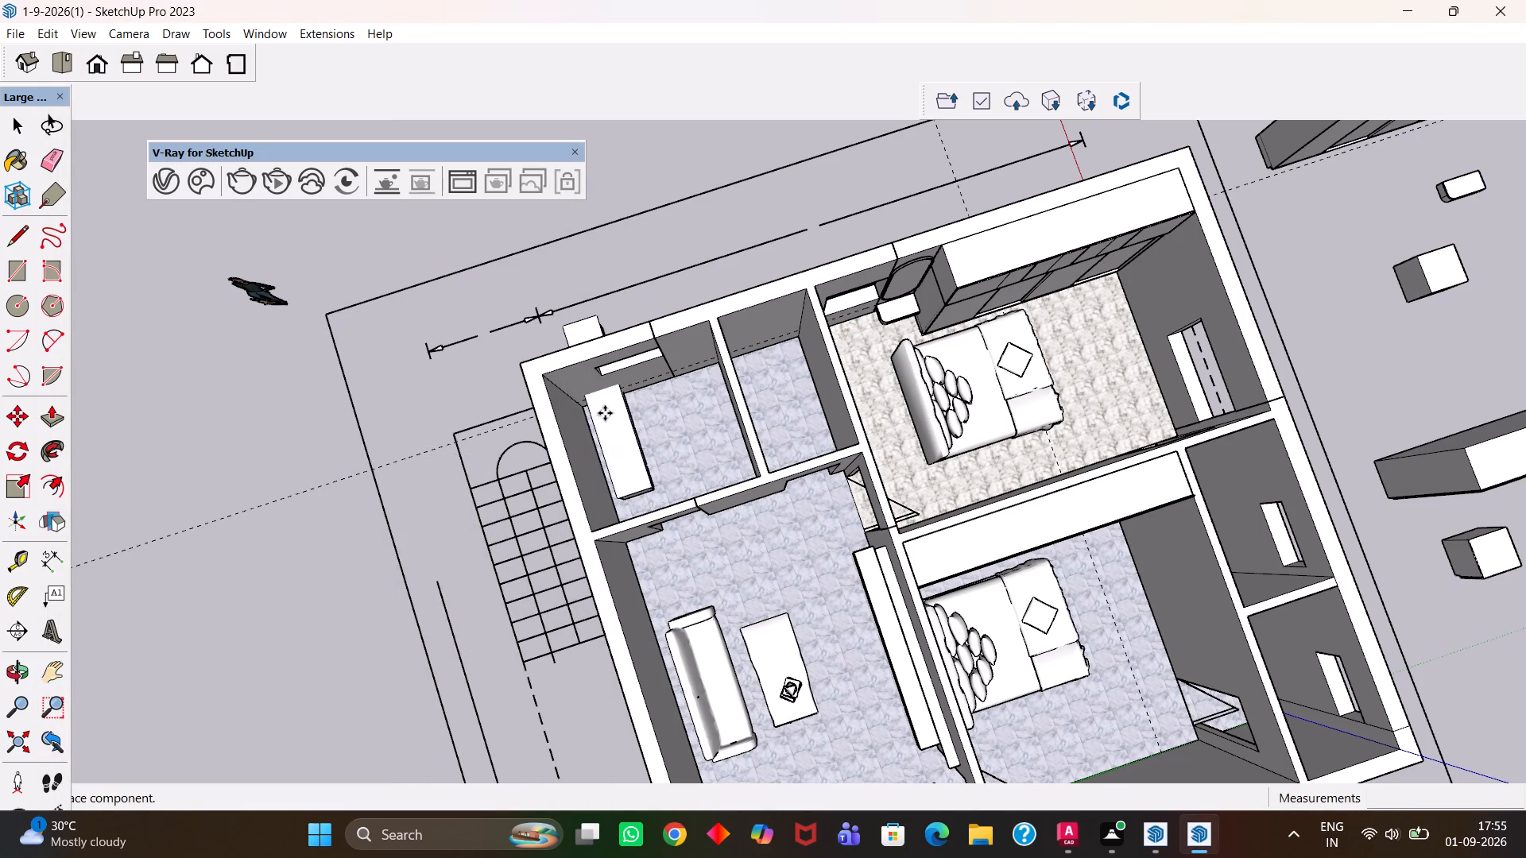
pyautogui.click(417, 205)
pyautogui.scroll(4, 452, 315)
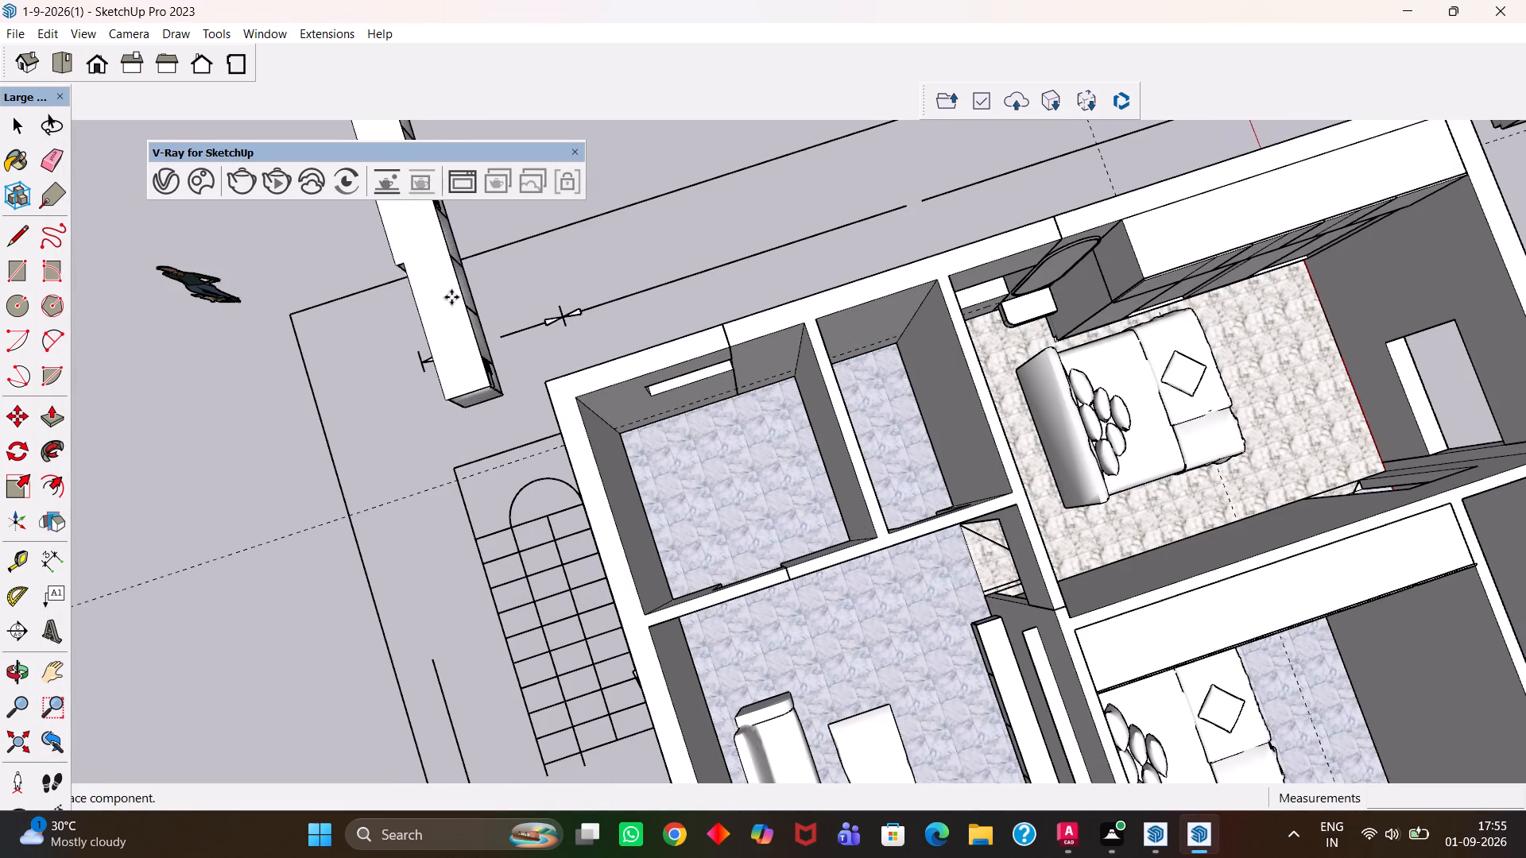
pyautogui.press('Escape')
pyautogui.scroll(4, 462, 287)
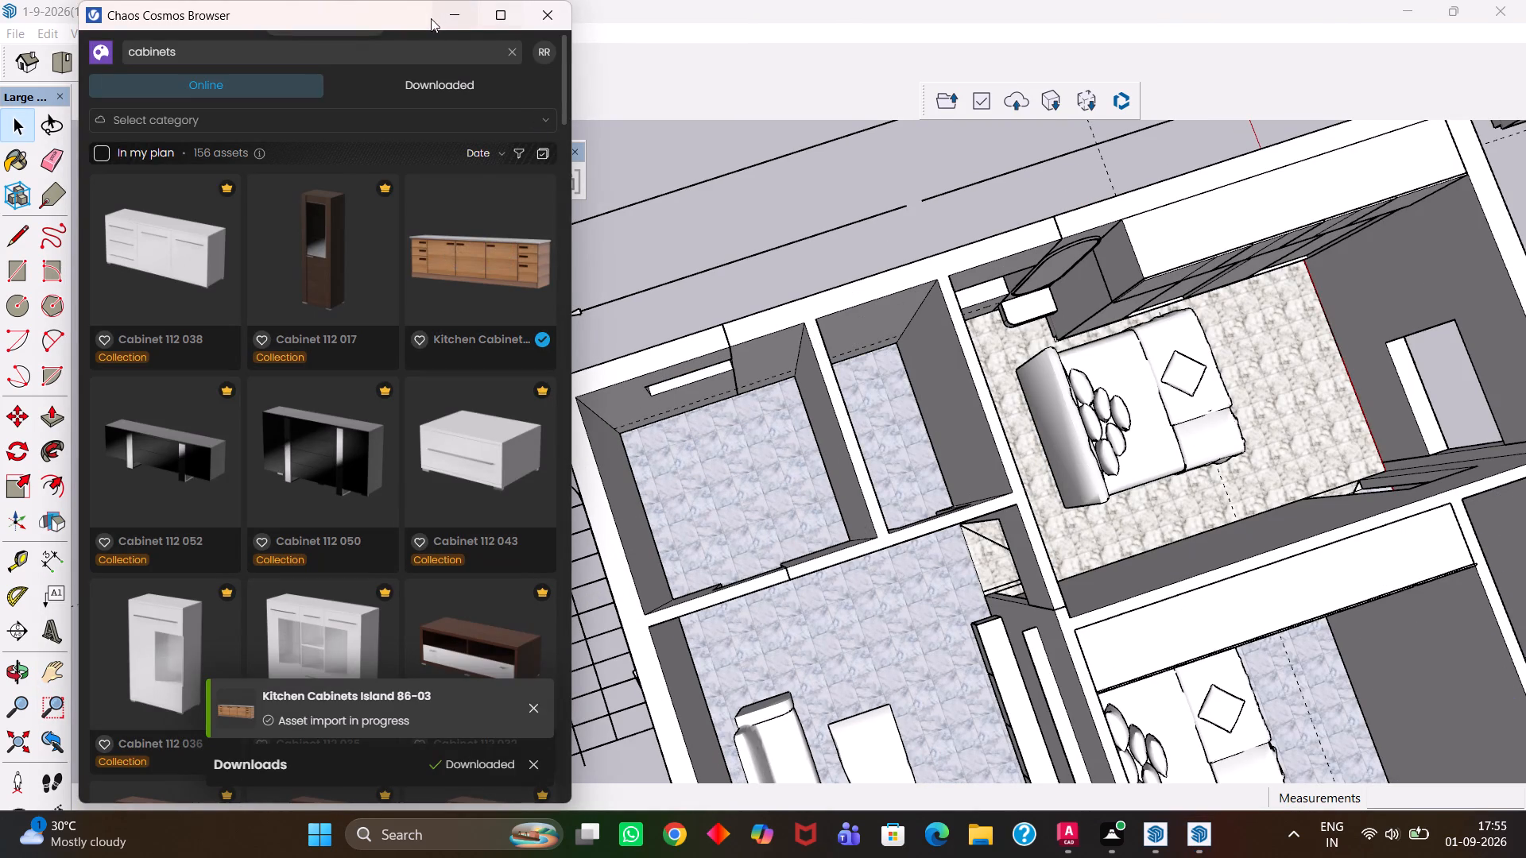
pyautogui.click(451, 14)
# Rotate the kitchen cabinet unit 90 degrees on the ground plane.
pyautogui.scroll(-3, 441, 240)
pyautogui.moveTo(593, 269); pyautogui.dragTo(342, 250, button='middle')
pyautogui.press('h')
pyautogui.moveTo(659, 238); pyautogui.dragTo(676, 494)
pyautogui.scroll(5, 654, 341)
pyautogui.moveTo(662, 335); pyautogui.dragTo(471, 230, button='middle')
pyautogui.scroll(1, 471, 234)
pyautogui.moveTo(857, 298); pyautogui.dragTo(851, 375)
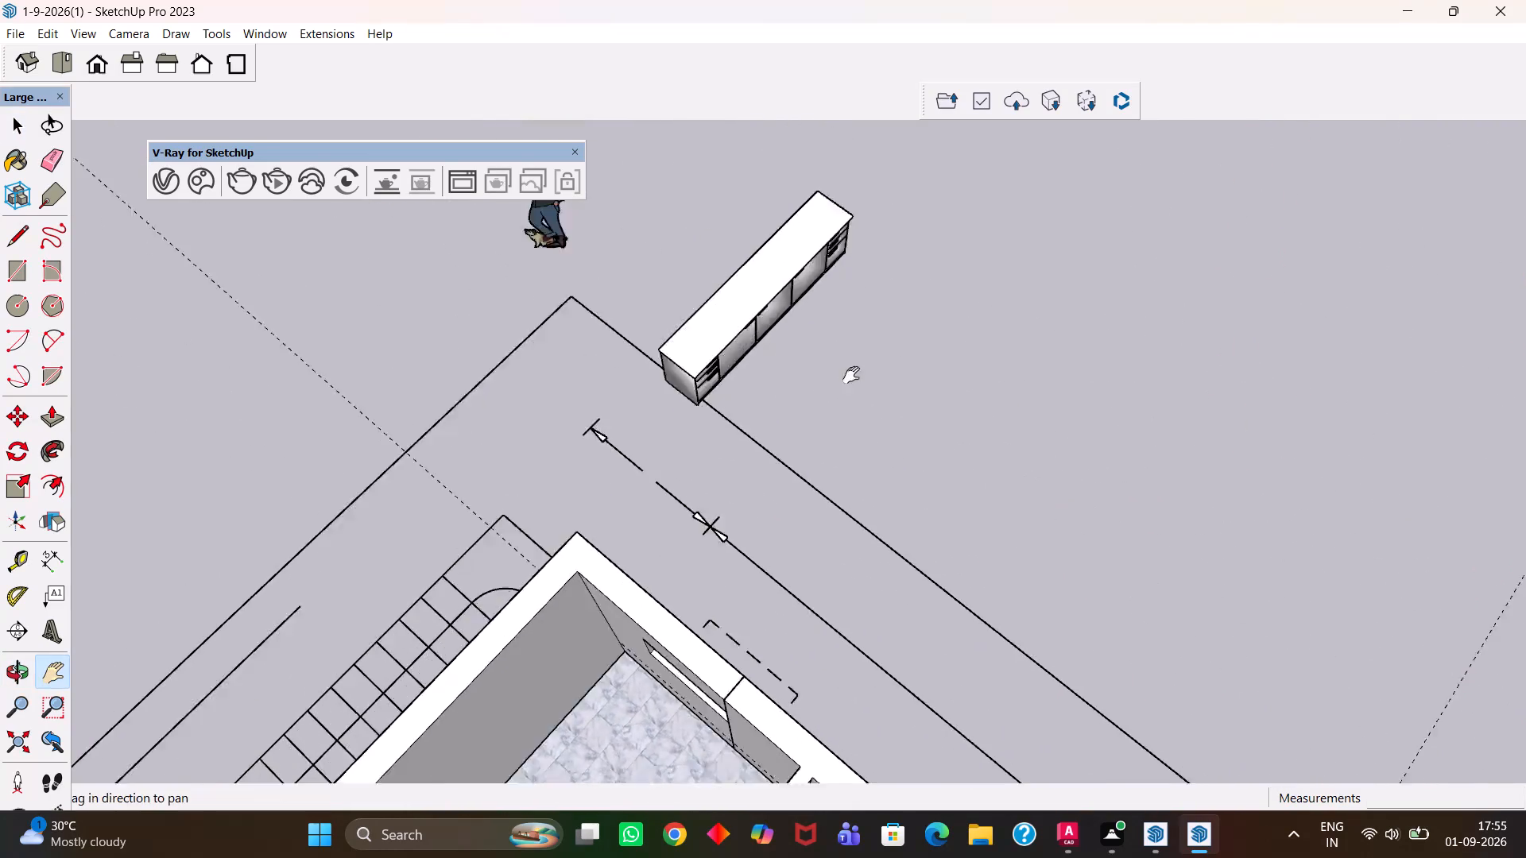
pyautogui.moveTo(851, 375); pyautogui.dragTo(825, 528)
pyautogui.moveTo(804, 502); pyautogui.dragTo(545, 342, button='middle')
pyautogui.scroll(5, 724, 459)
pyautogui.moveTo(682, 481); pyautogui.dragTo(631, 421, button='middle')
pyautogui.scroll(1, 629, 420)
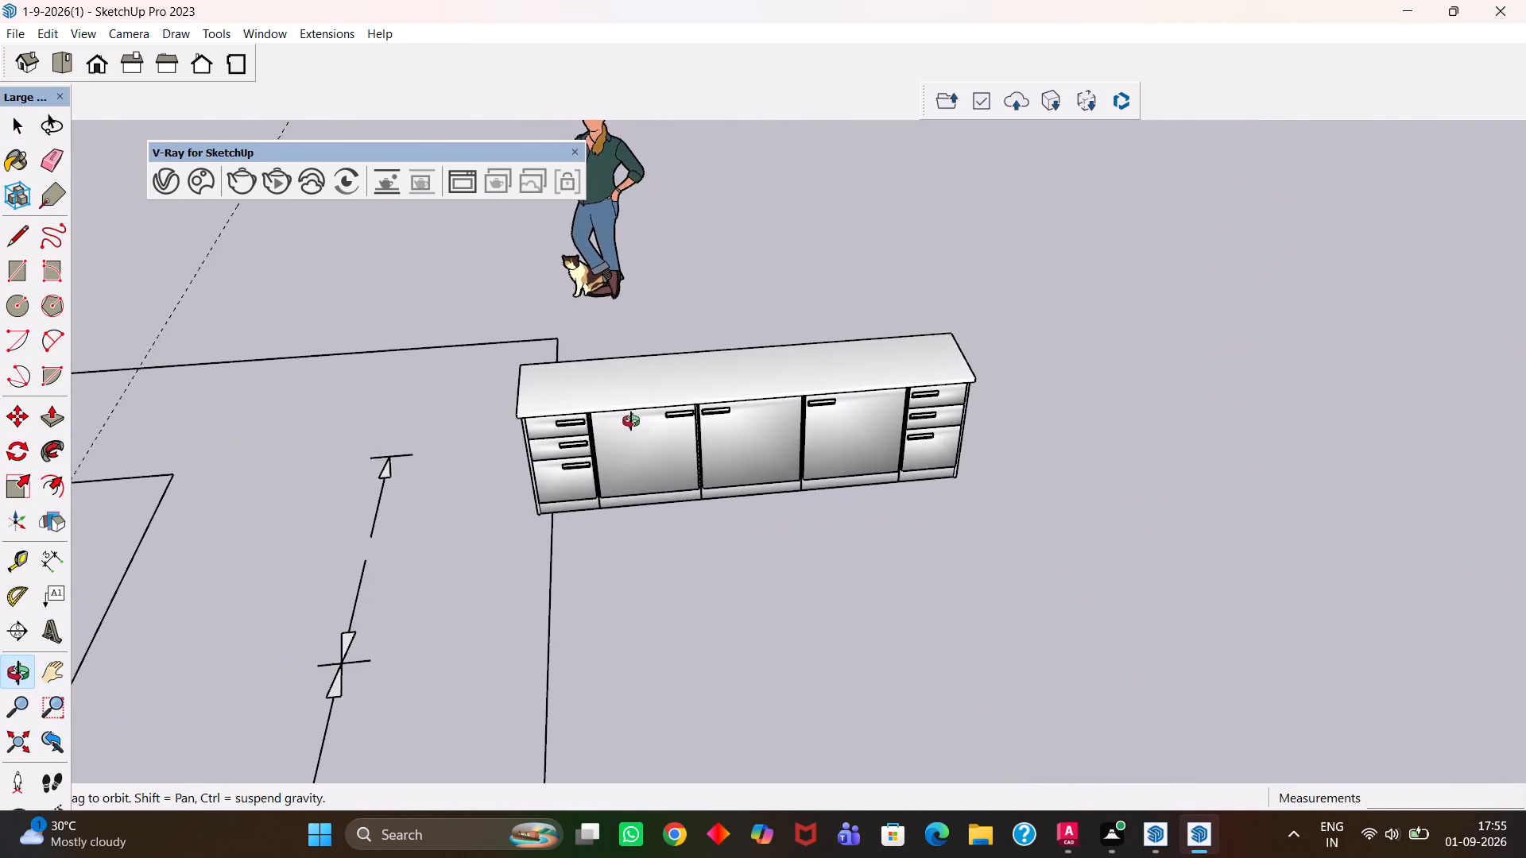
pyautogui.moveTo(631, 421); pyautogui.dragTo(632, 422, button='middle')
pyautogui.scroll(2, 633, 422)
pyautogui.press('space')
pyautogui.click(716, 443)
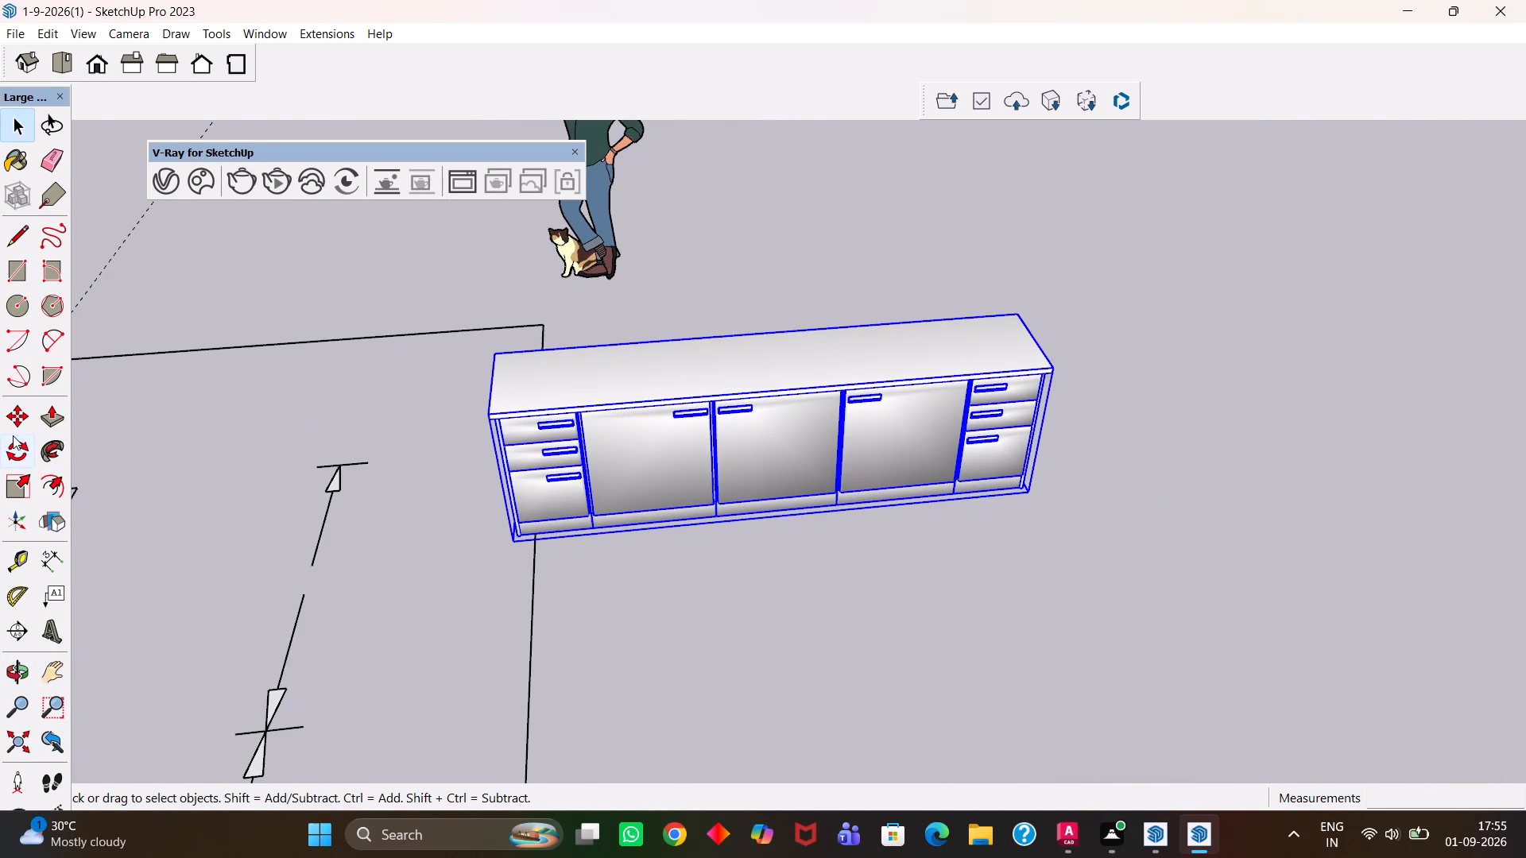
pyautogui.click(18, 453)
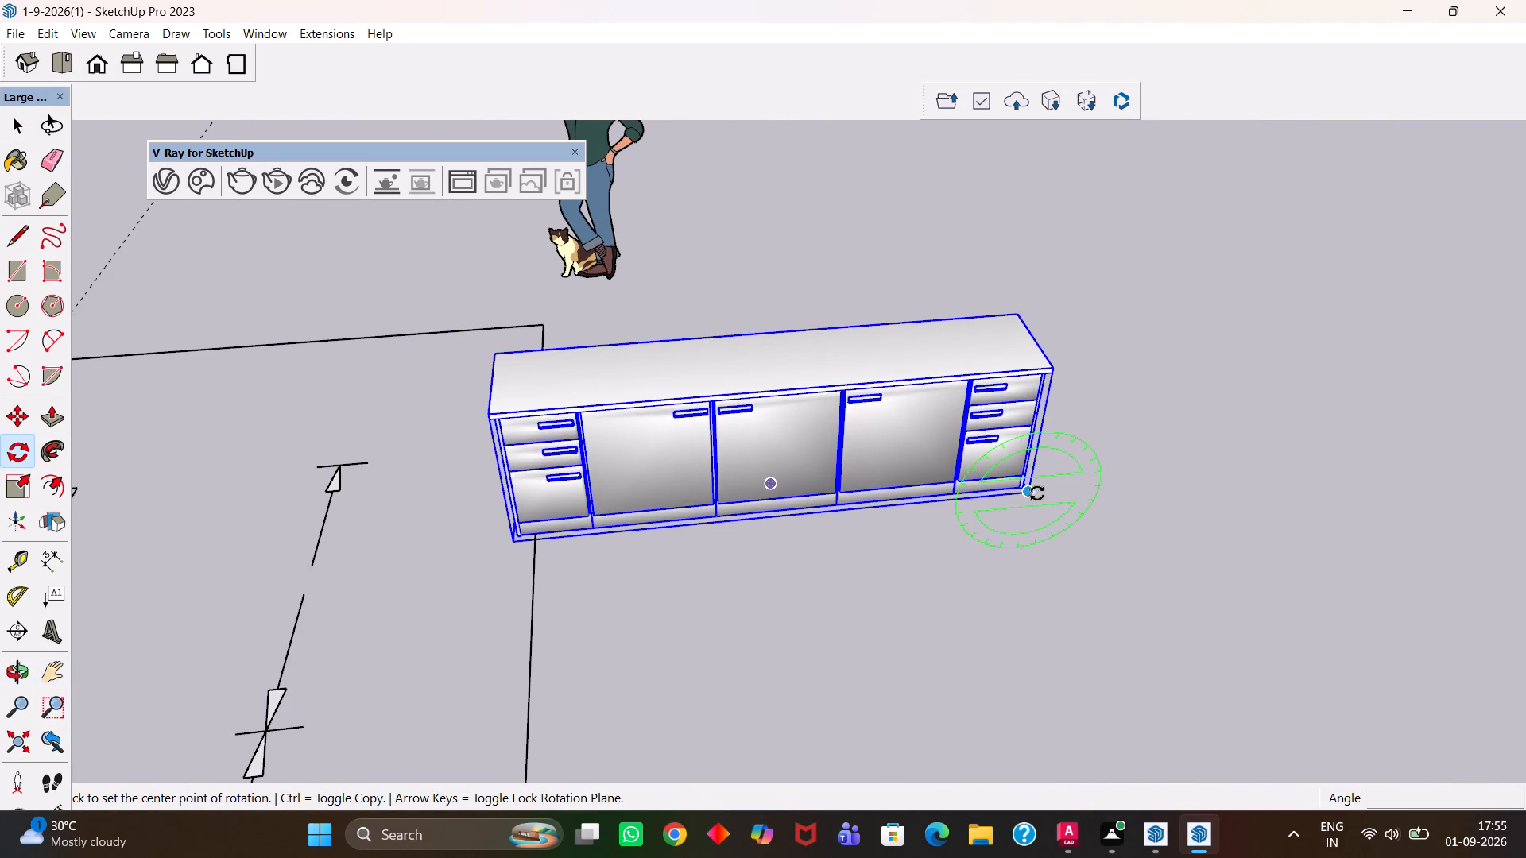
pyautogui.click(1052, 497)
pyautogui.click(1129, 493)
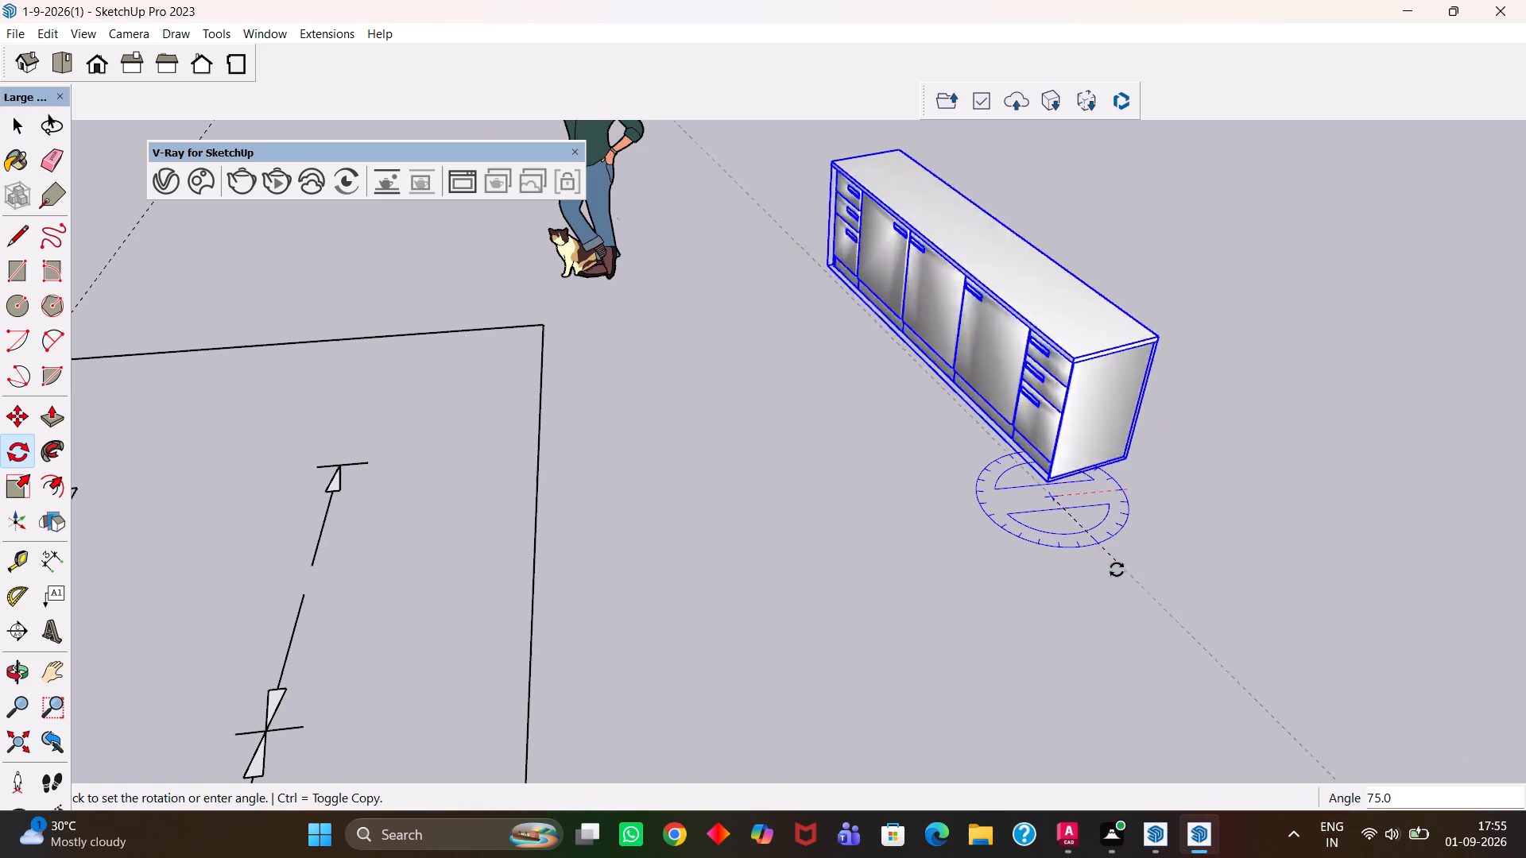
pyautogui.click(1084, 575)
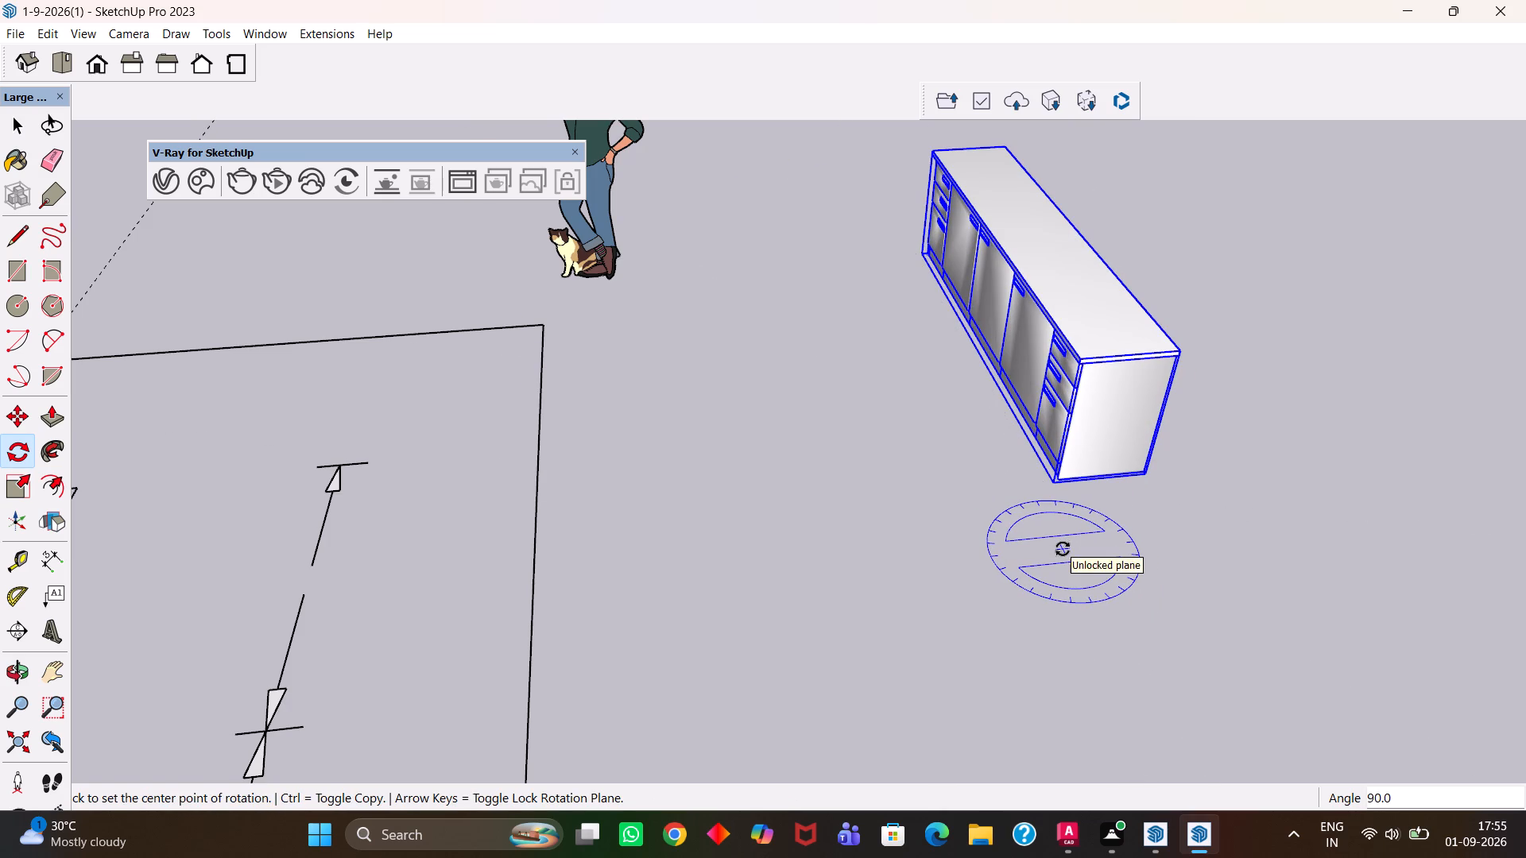
# Move the kitchen cabinet unit by its bottom back corner into the small windowed corner room, against the window wall.
pyautogui.scroll(-5, 1063, 549)
pyautogui.moveTo(1012, 518); pyautogui.dragTo(1092, 526, button='middle')
pyautogui.scroll(1, 1094, 522)
pyautogui.press('m')
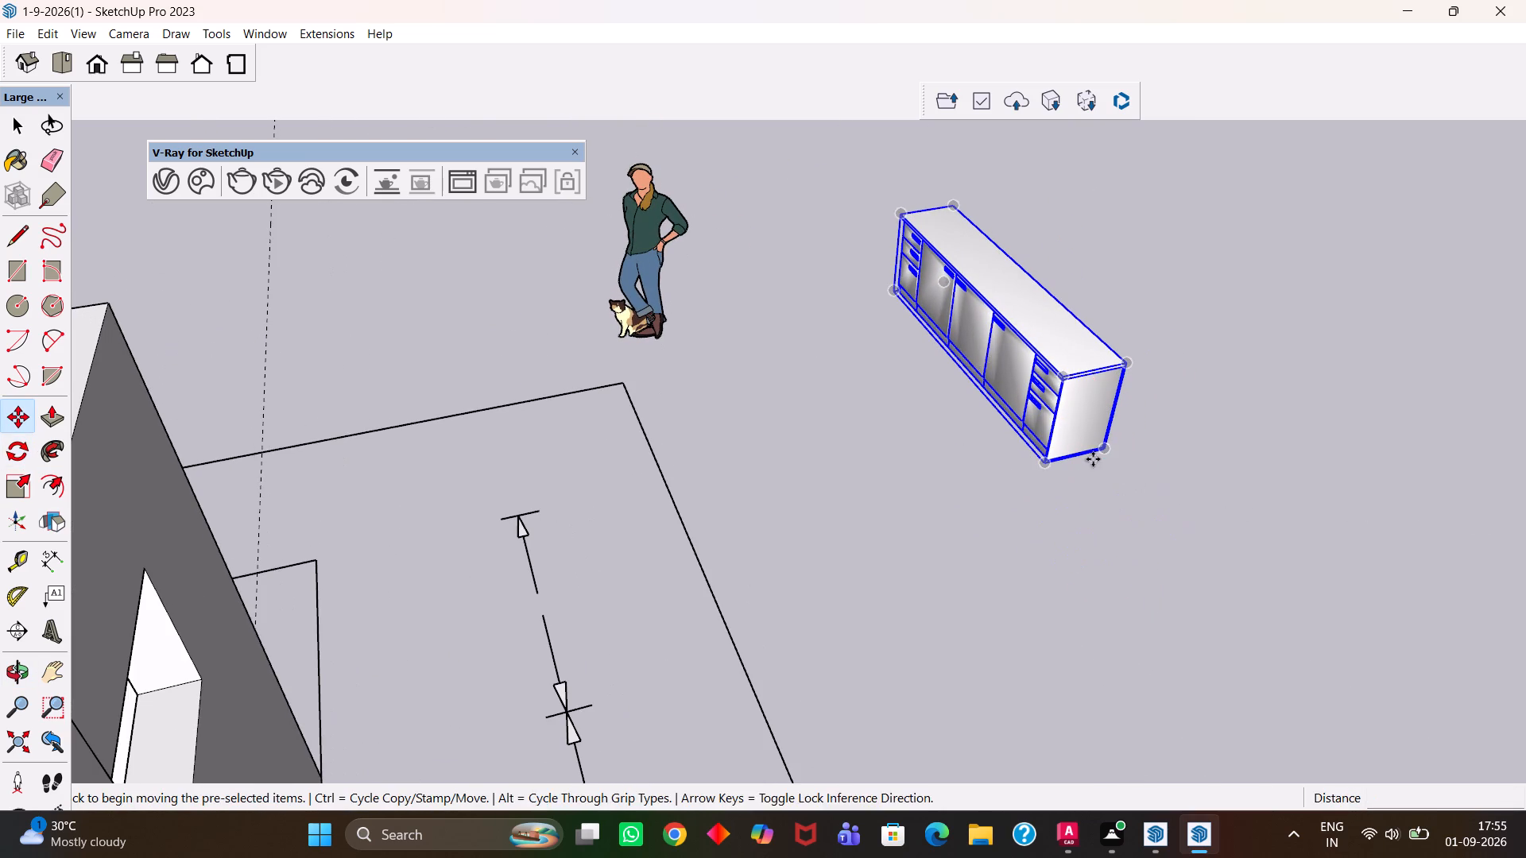
pyautogui.click(1112, 450)
pyautogui.press('h')
pyautogui.scroll(-6, 966, 431)
pyautogui.moveTo(877, 431); pyautogui.dragTo(916, 507, button='middle')
pyautogui.moveTo(924, 513); pyautogui.dragTo(940, 522, button='middle')
pyautogui.scroll(-2, 964, 531)
pyautogui.moveTo(780, 551); pyautogui.dragTo(838, 522)
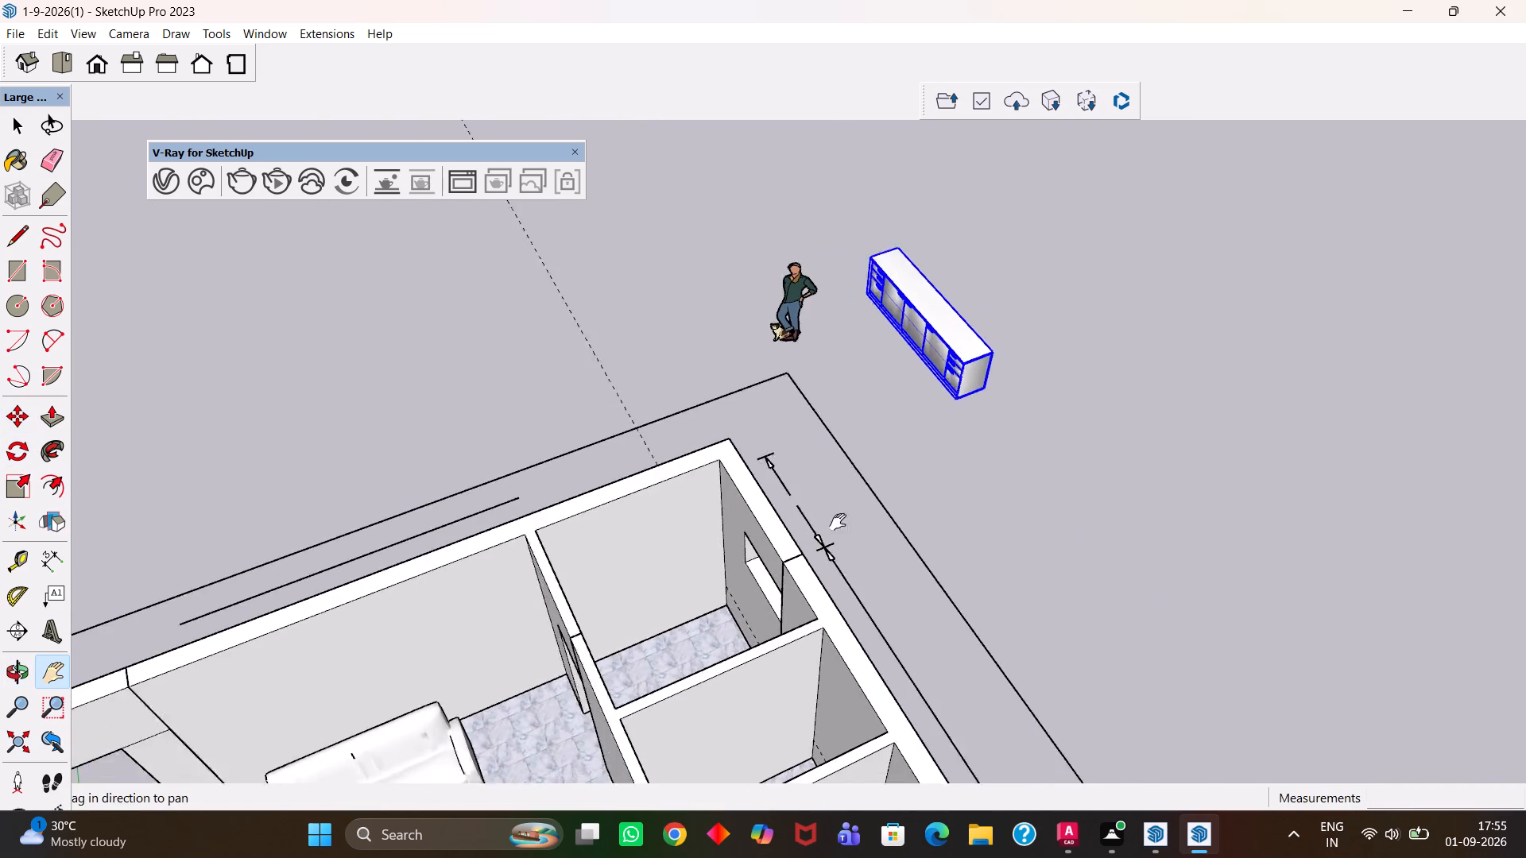
pyautogui.moveTo(838, 522); pyautogui.dragTo(997, 381)
pyautogui.moveTo(912, 435); pyautogui.dragTo(892, 617, button='middle')
pyautogui.moveTo(911, 603); pyautogui.dragTo(955, 578, button='middle')
pyautogui.scroll(3, 951, 487)
pyautogui.press('Escape')
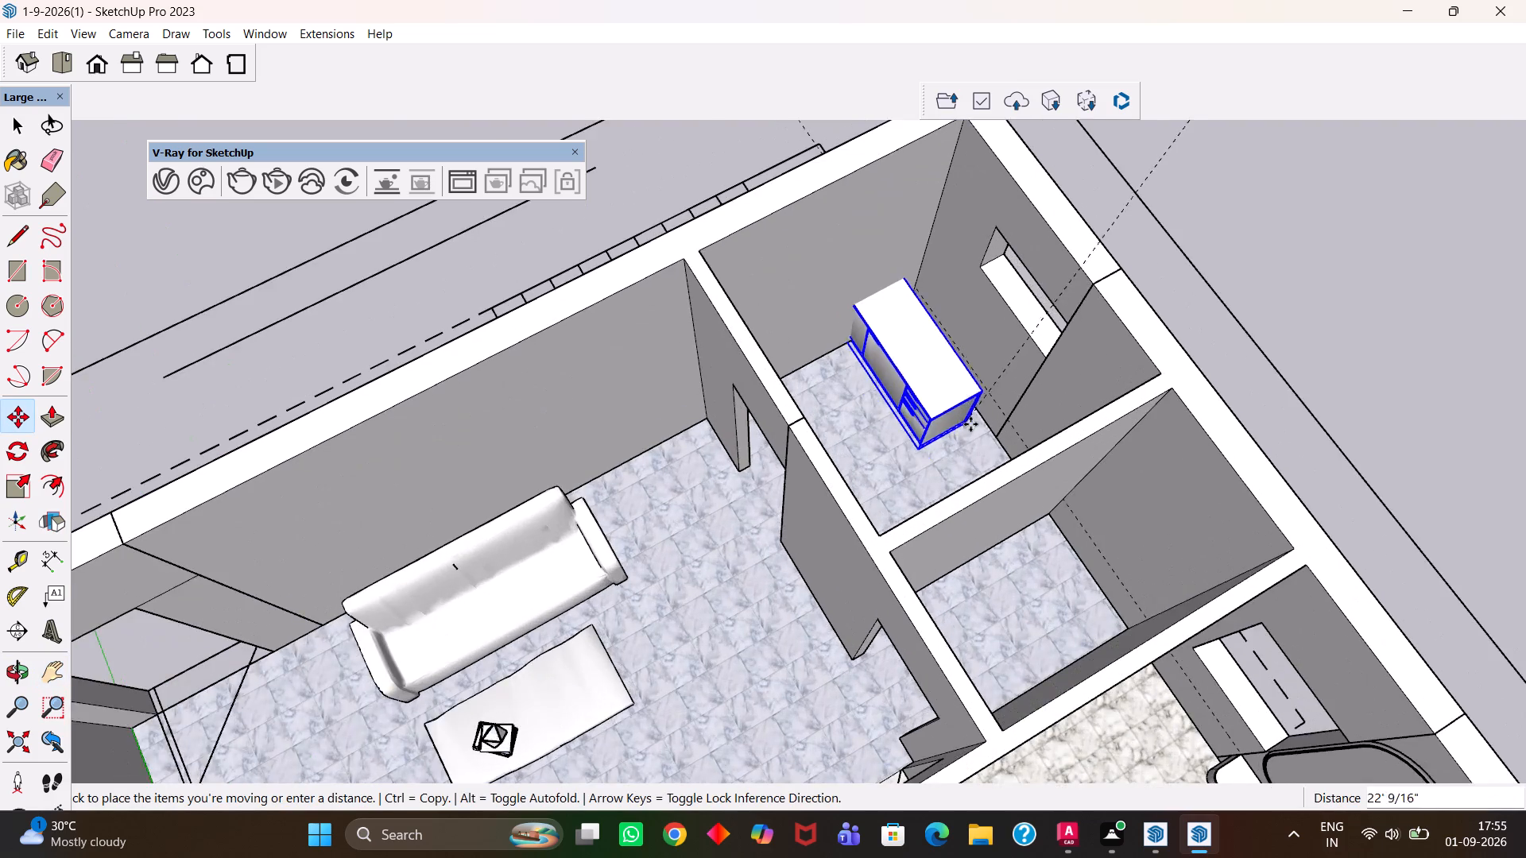
pyautogui.scroll(10, 972, 436)
pyautogui.moveTo(1001, 473); pyautogui.dragTo(1093, 508, button='middle')
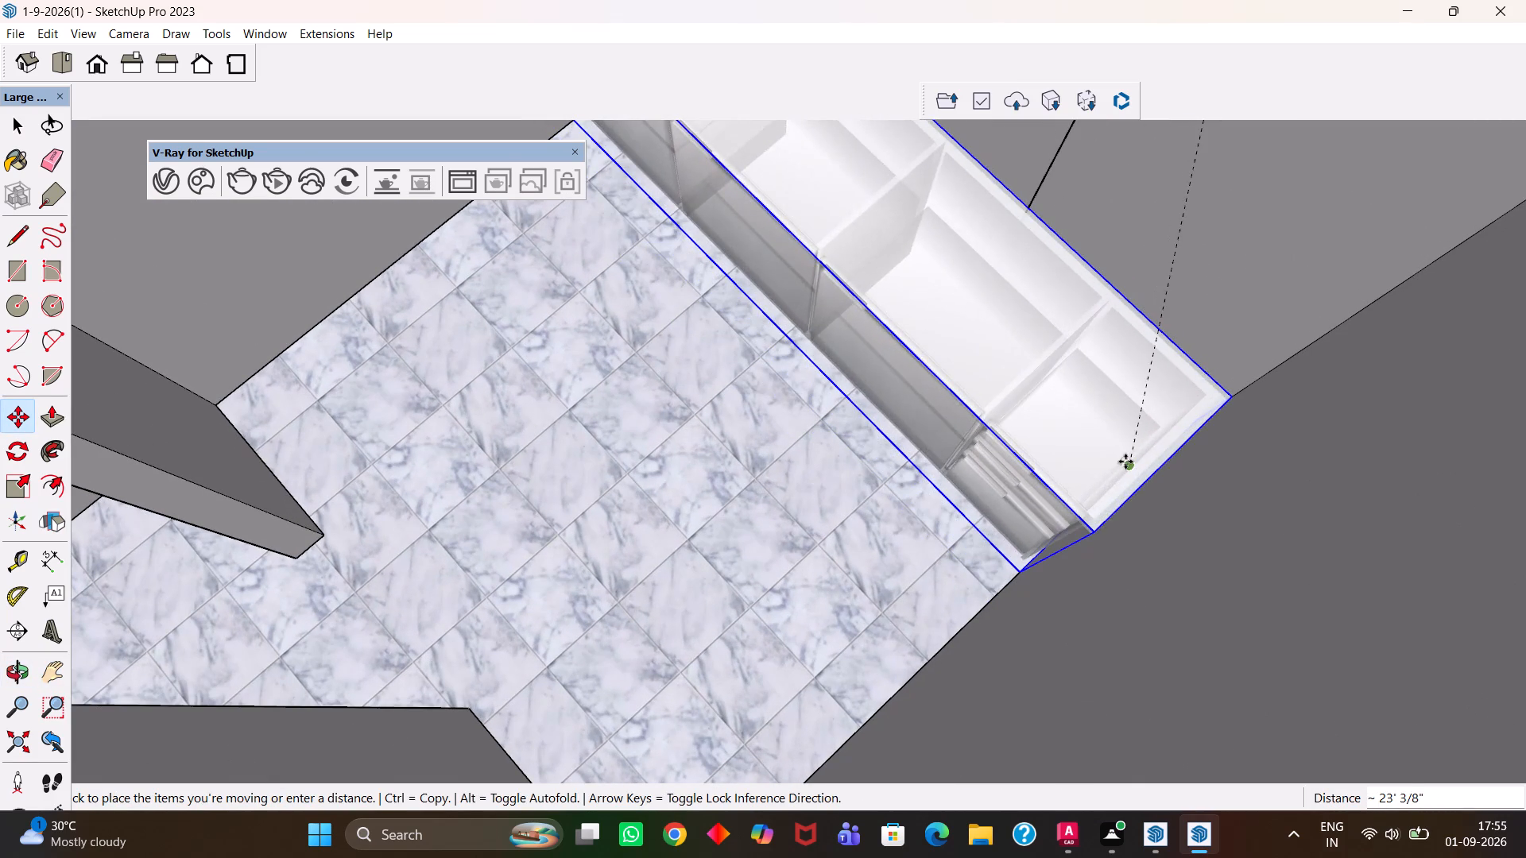
pyautogui.click(1125, 462)
# Scale the kitchen cabinet unit's length to about 0.83 along the red axis so it fits between the room's side walls.
pyautogui.press('h')
pyautogui.scroll(-6, 1086, 475)
pyautogui.moveTo(997, 396); pyautogui.dragTo(947, 588)
pyautogui.moveTo(828, 589); pyautogui.dragTo(861, 580, button='middle')
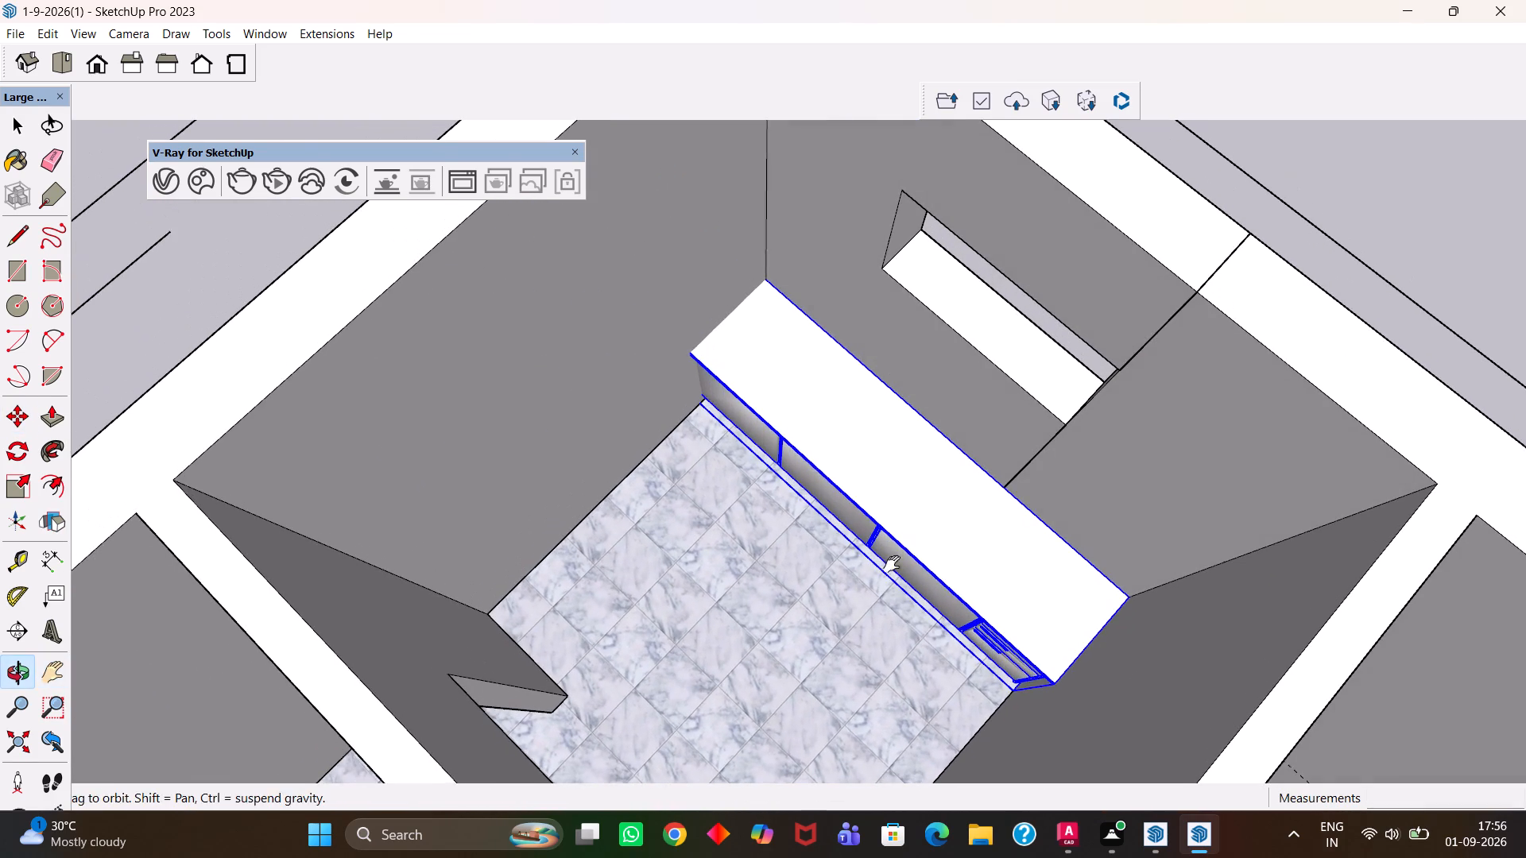
pyautogui.middleClick(900, 553)
pyautogui.press('s')
pyautogui.press('k')
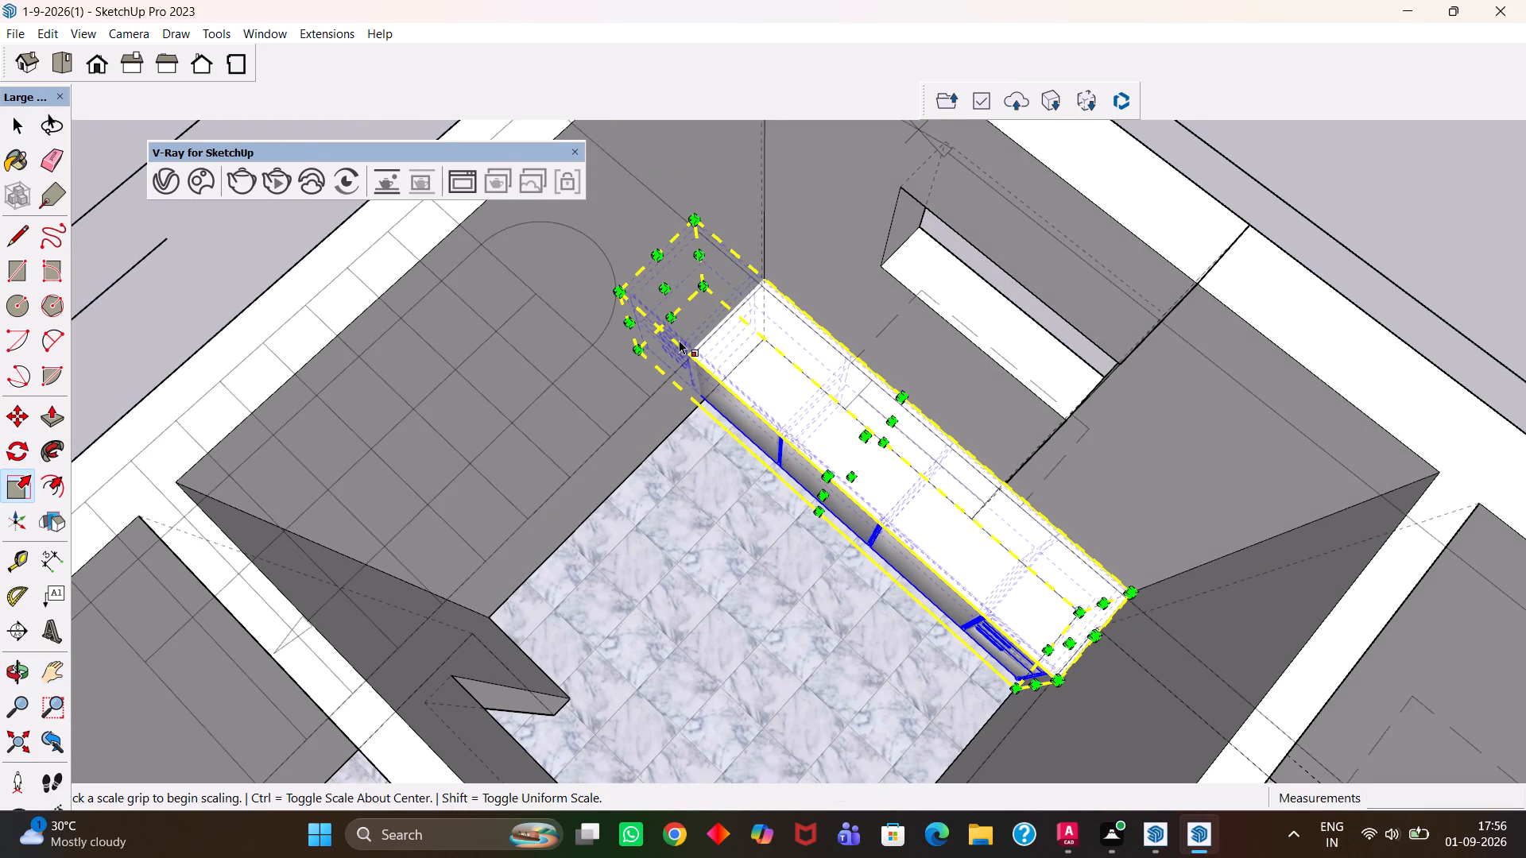
pyautogui.click(665, 280)
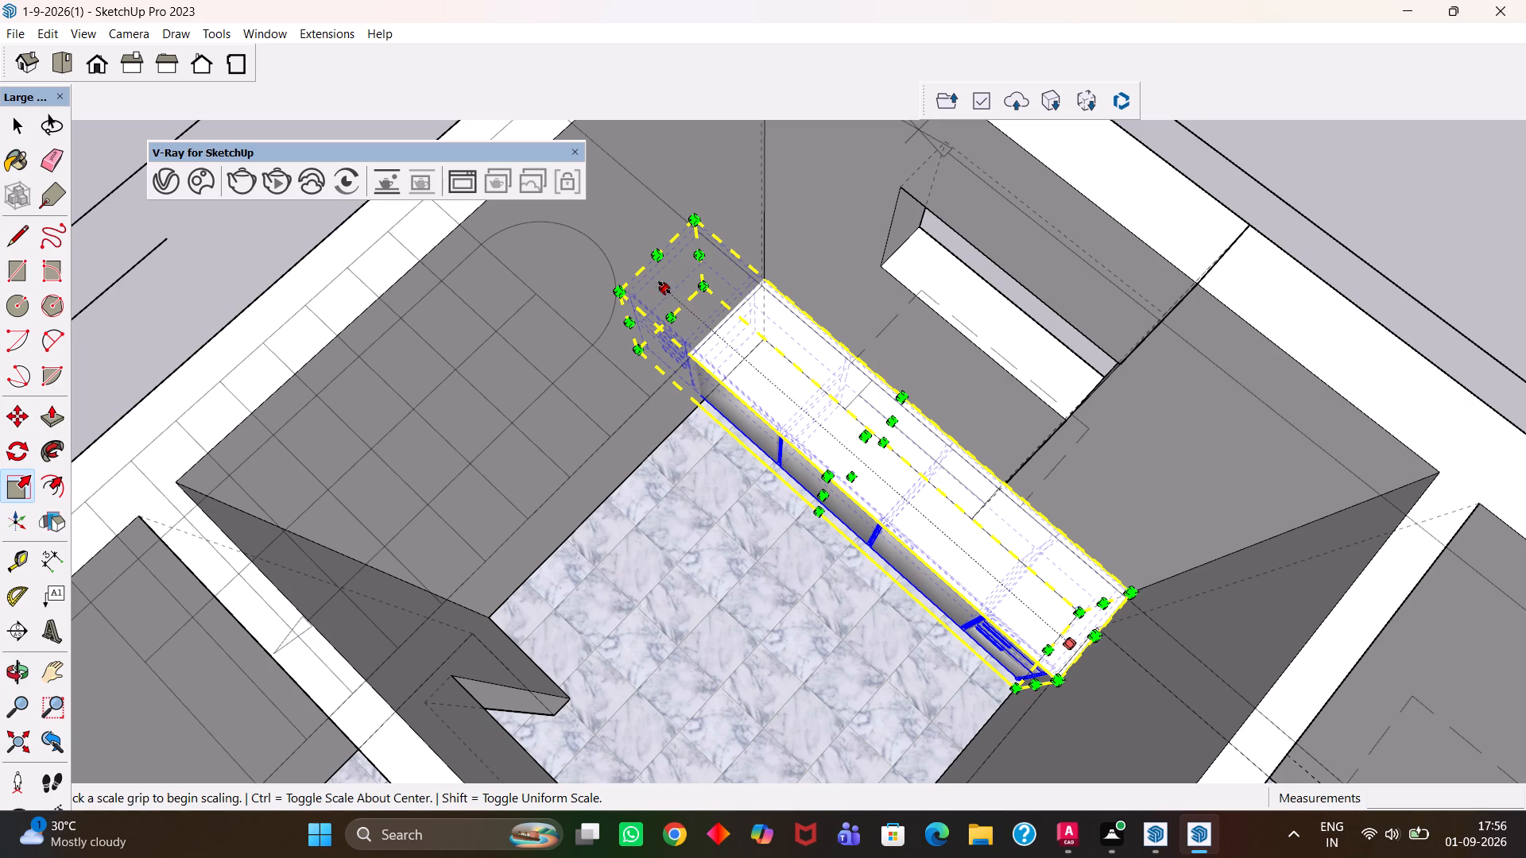
pyautogui.click(668, 289)
pyautogui.click(624, 394)
pyautogui.press('k')
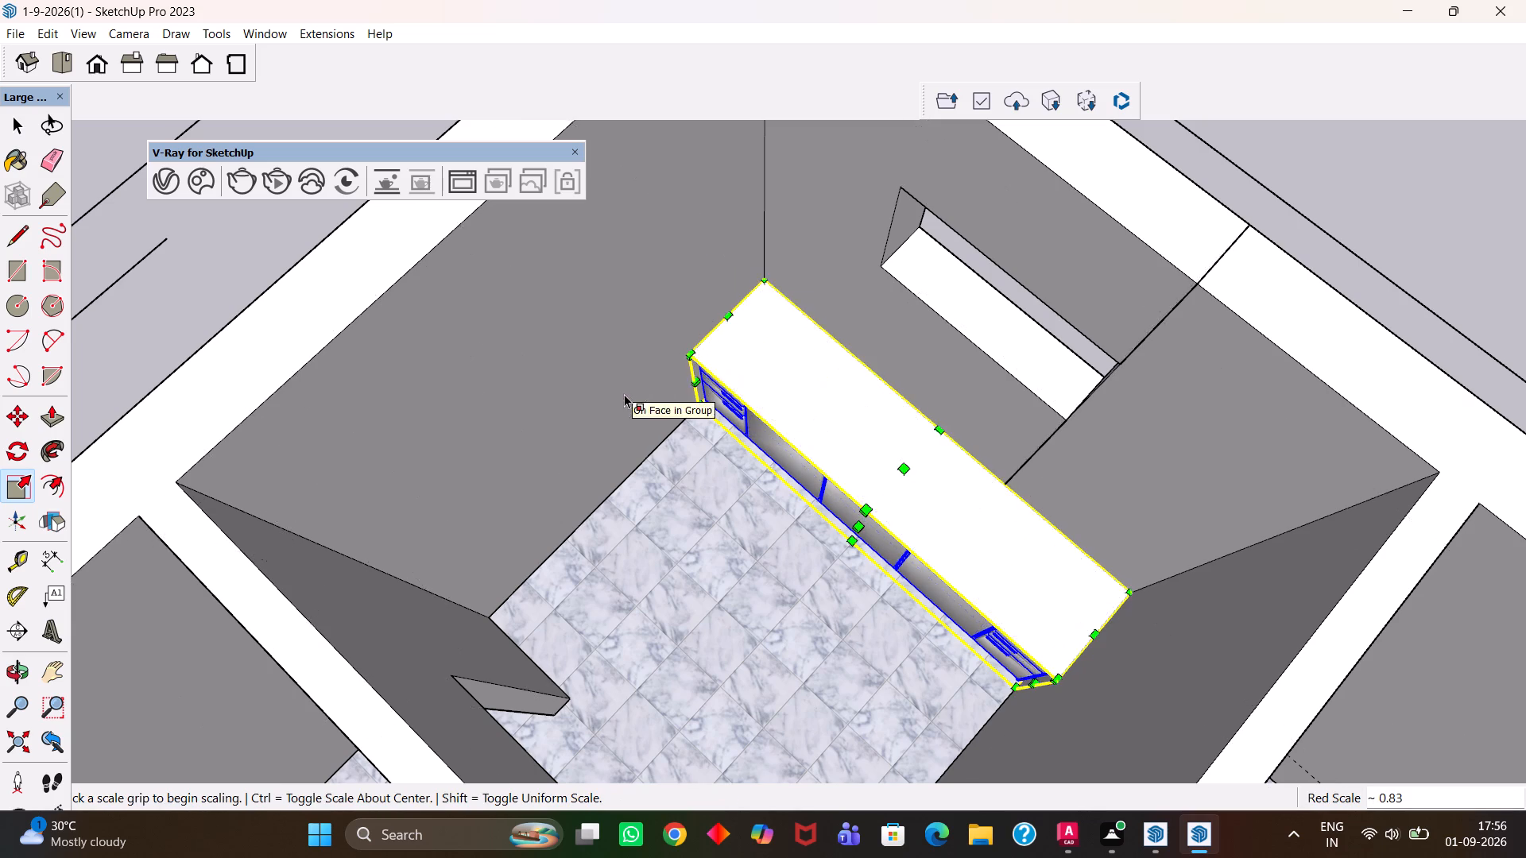
pyautogui.scroll(-9, 654, 390)
pyautogui.moveTo(660, 431); pyautogui.dragTo(839, 403, button='middle')
pyautogui.scroll(1, 716, 432)
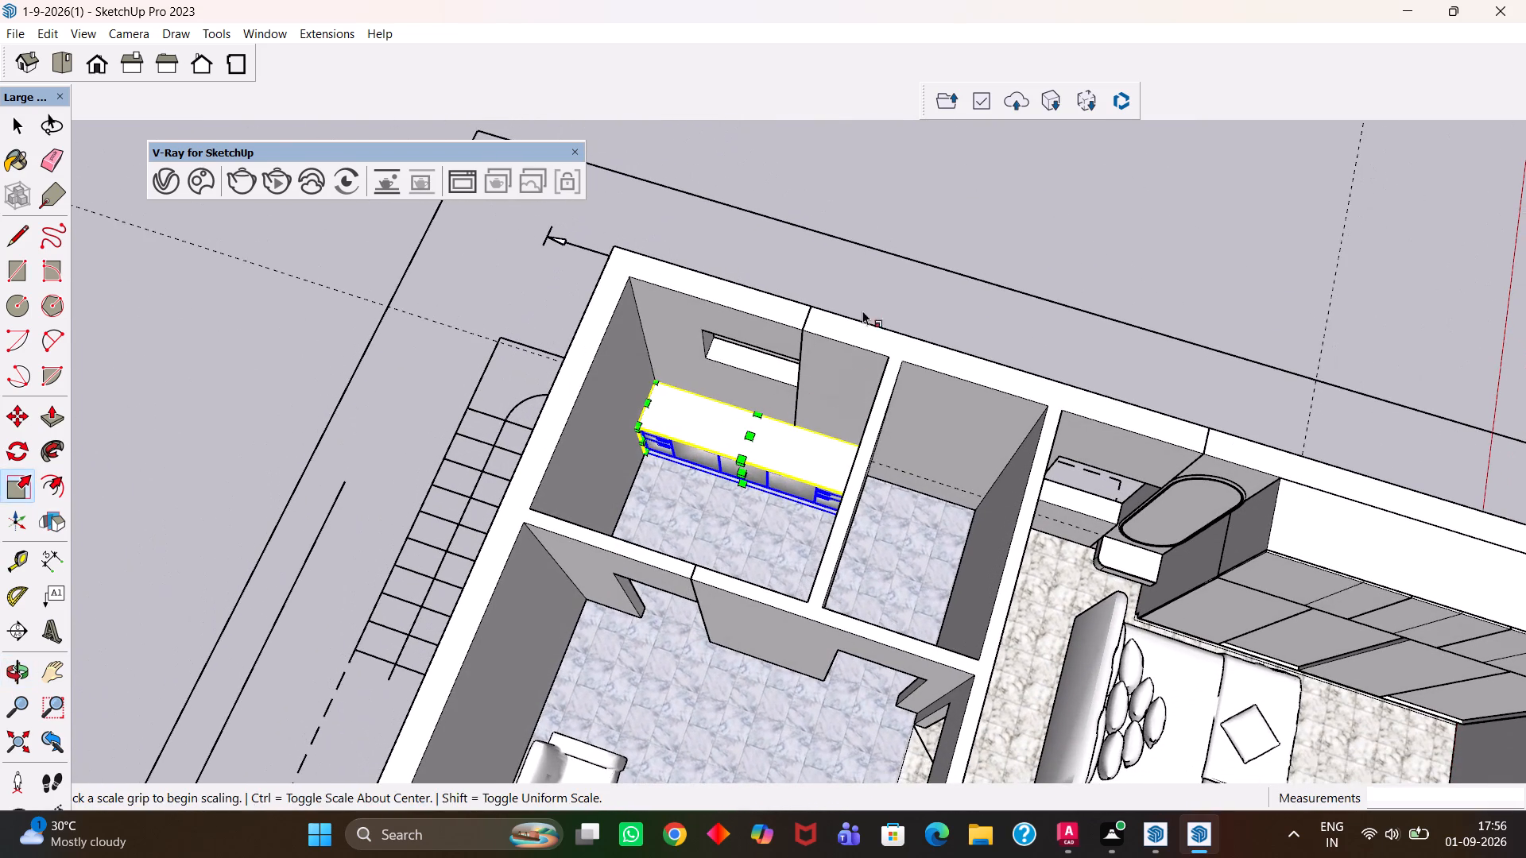
pyautogui.press('space')
pyautogui.click(953, 215)
# Examine the fitted kitchen cabinets and the whole furnished floor plan, including the hall, both bedrooms and side rooms.
pyautogui.scroll(-4, 865, 364)
pyautogui.scroll(8, 775, 424)
pyautogui.moveTo(723, 484); pyautogui.dragTo(894, 450, button='middle')
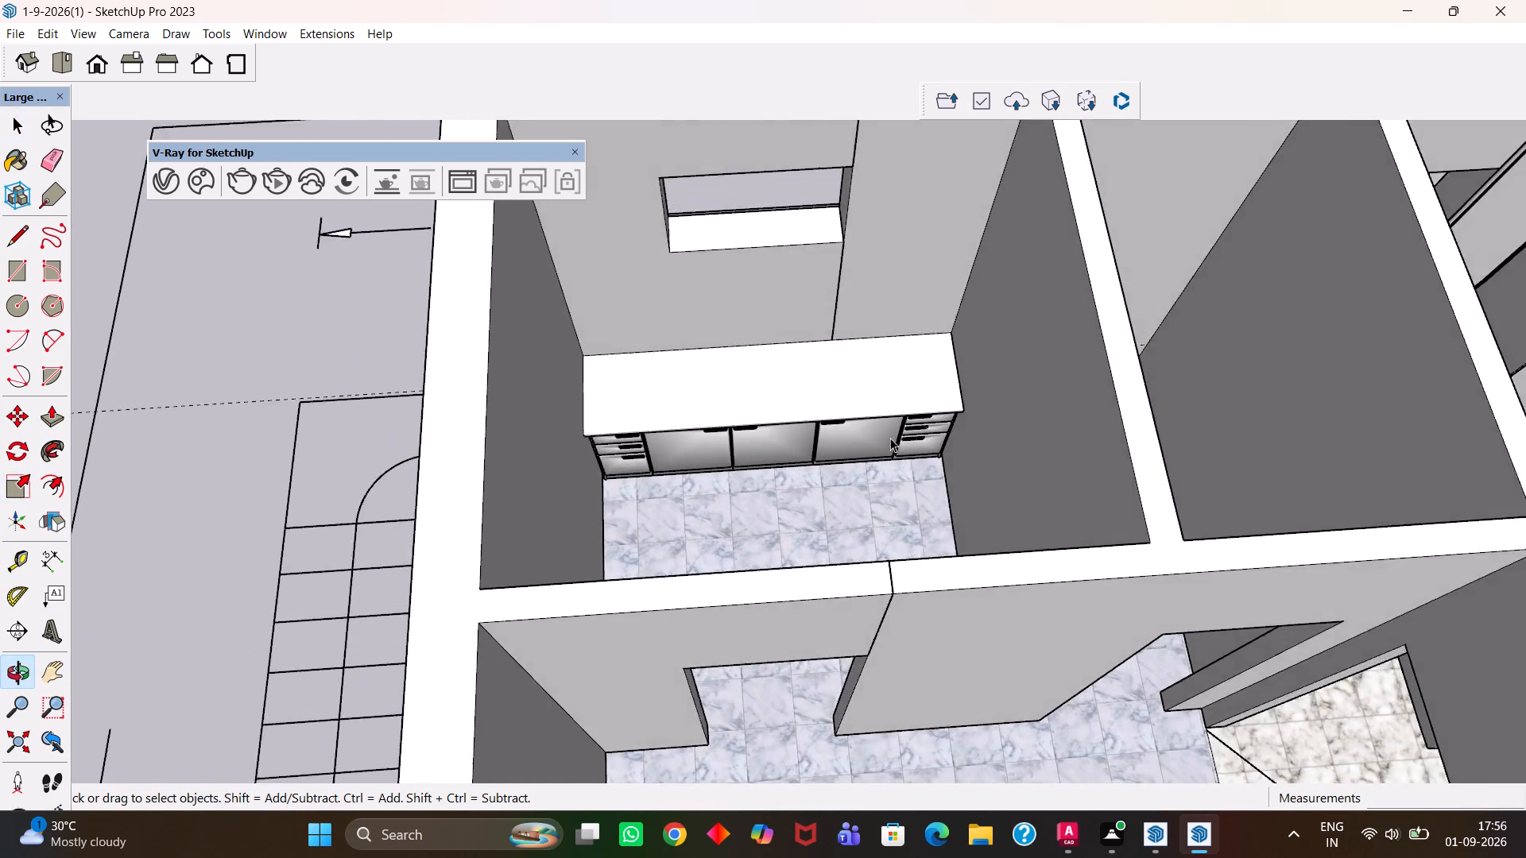
pyautogui.scroll(1, 890, 438)
pyautogui.scroll(-11, 890, 438)
pyautogui.press('h')
pyautogui.moveTo(1063, 520); pyautogui.dragTo(757, 485)
pyautogui.scroll(1, 1088, 481)
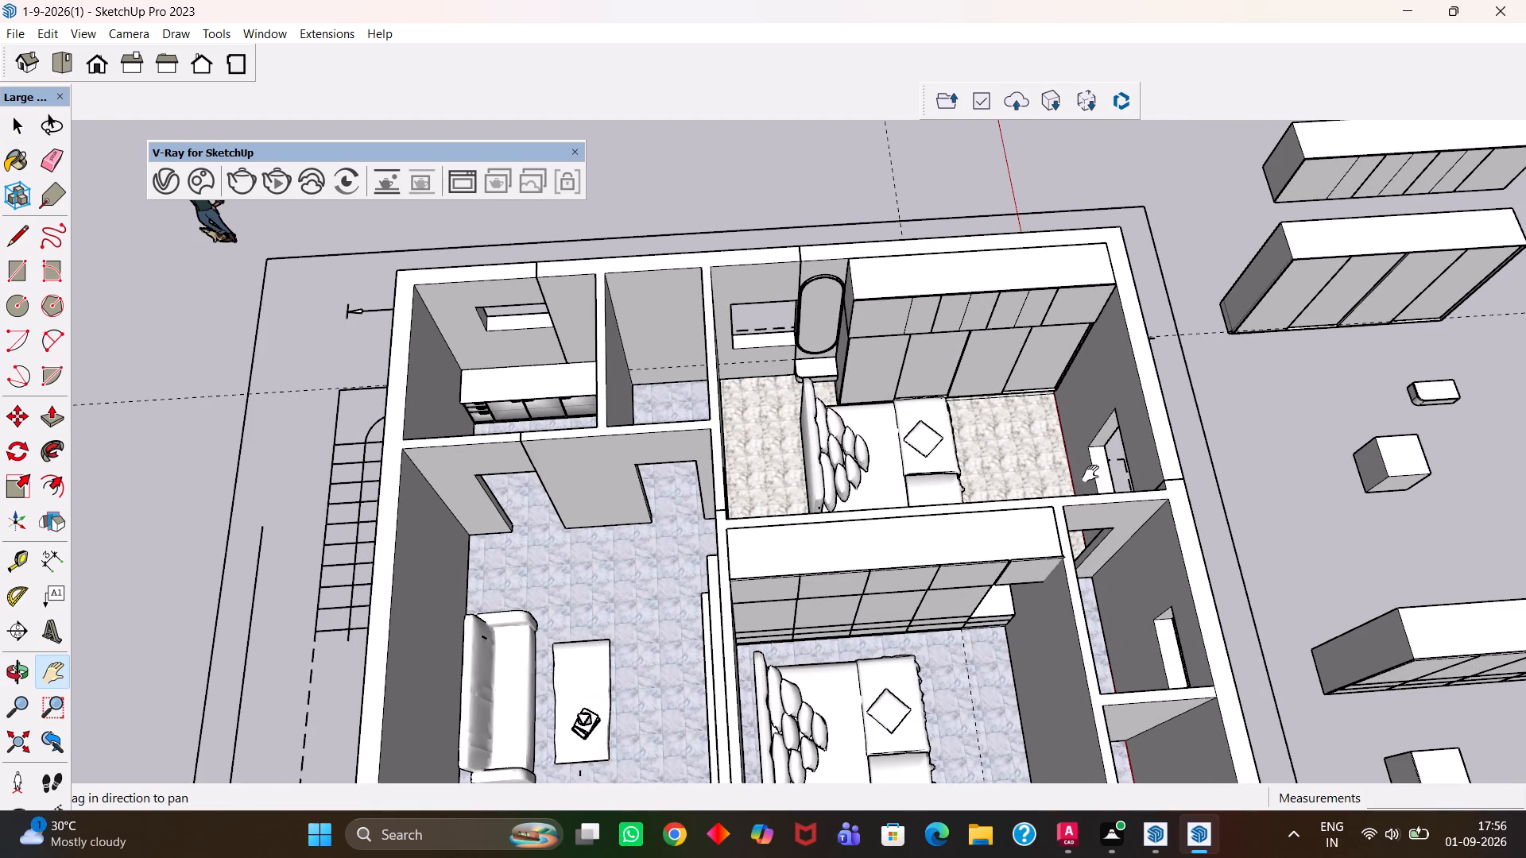
pyautogui.scroll(-3, 1044, 452)
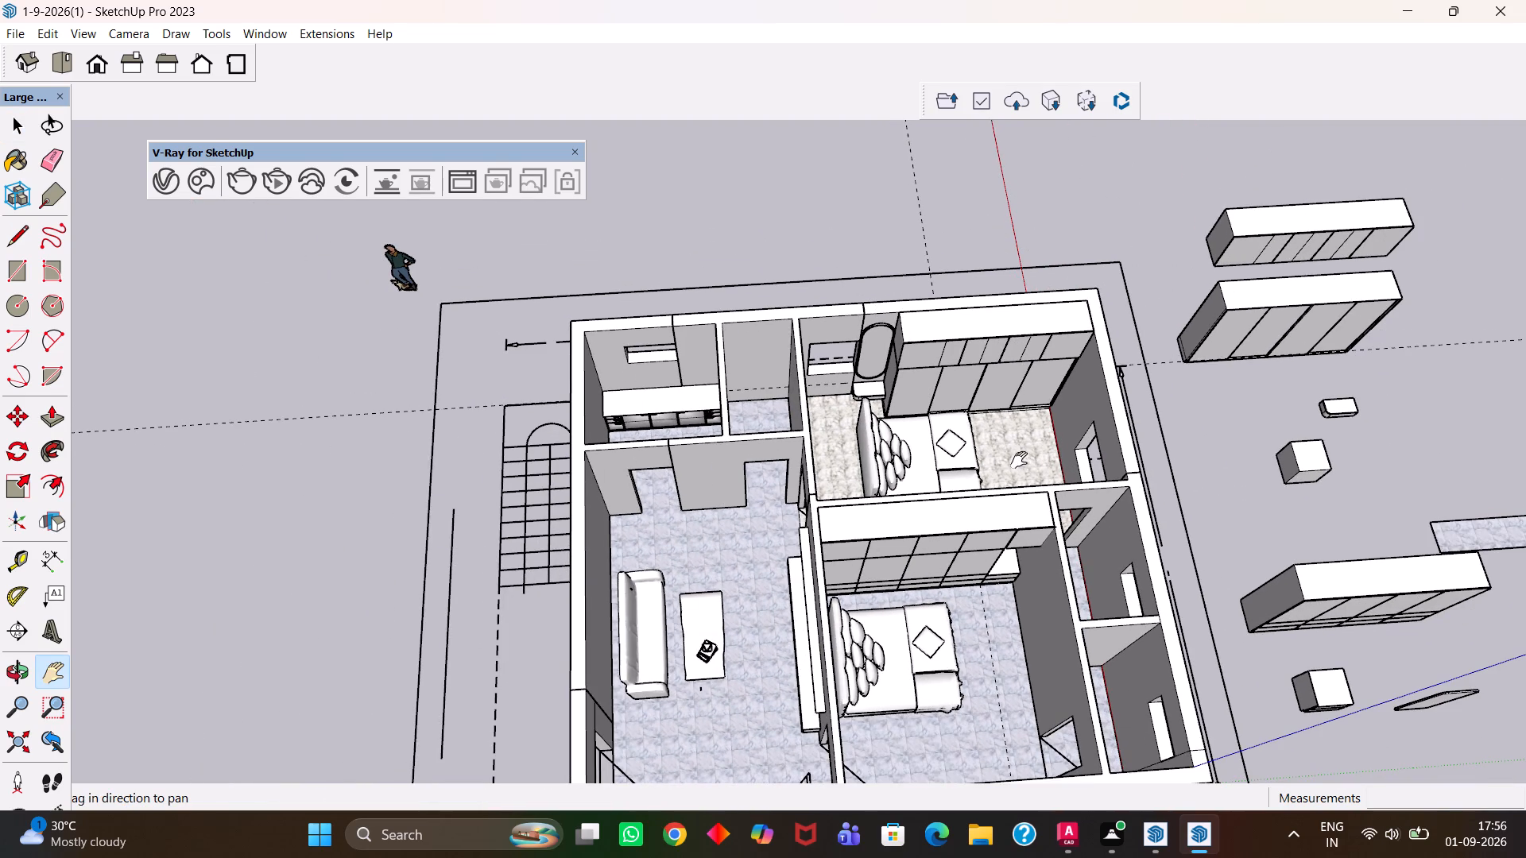
pyautogui.scroll(-3, 978, 460)
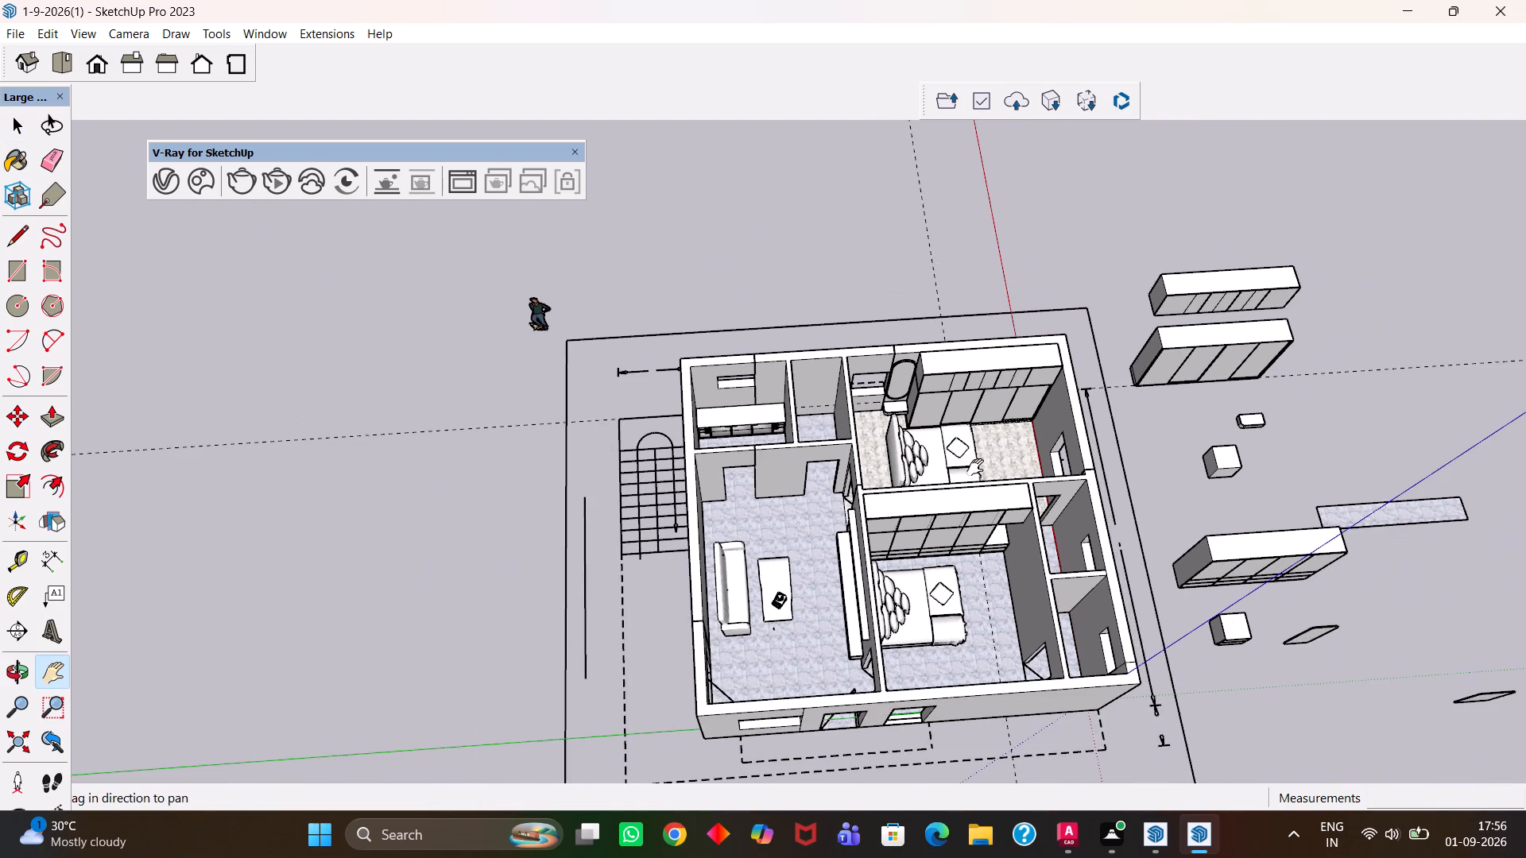
pyautogui.scroll(-5, 975, 467)
pyautogui.press('h')
pyautogui.scroll(3, 956, 488)
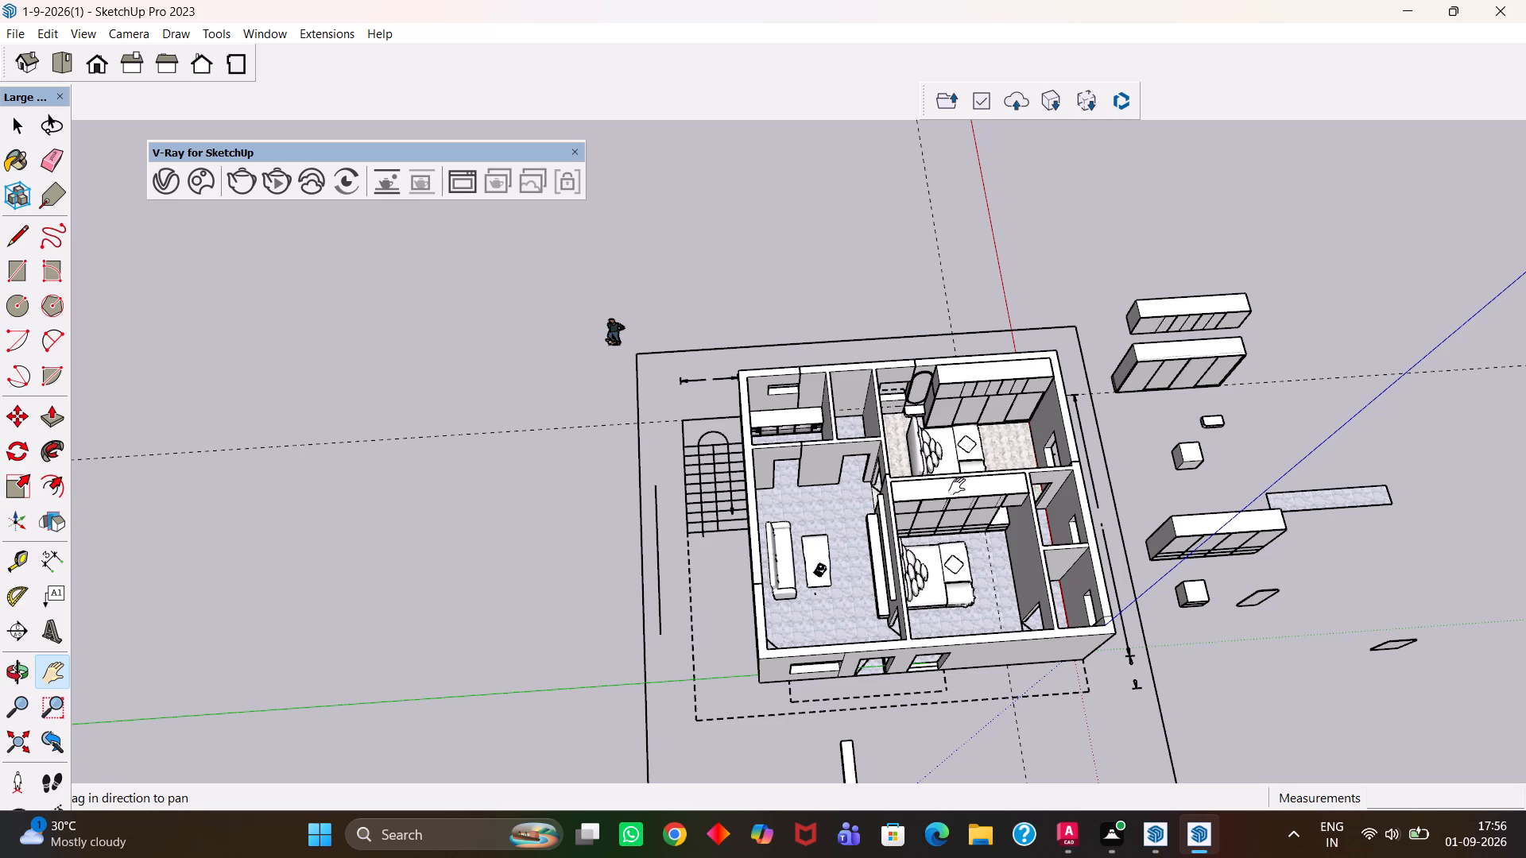
pyautogui.scroll(4, 963, 495)
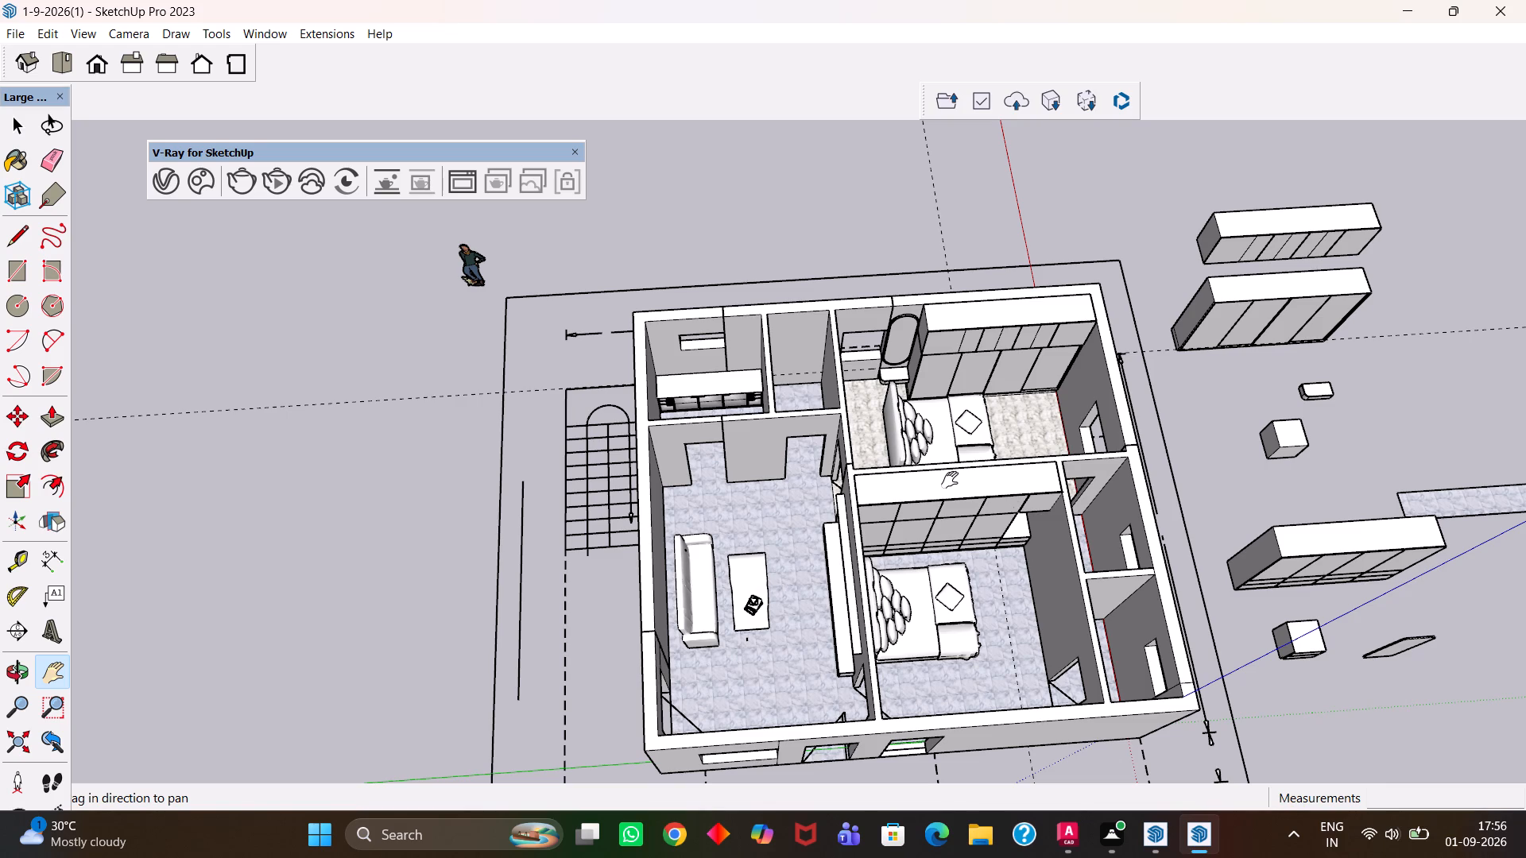
pyautogui.scroll(5, 962, 496)
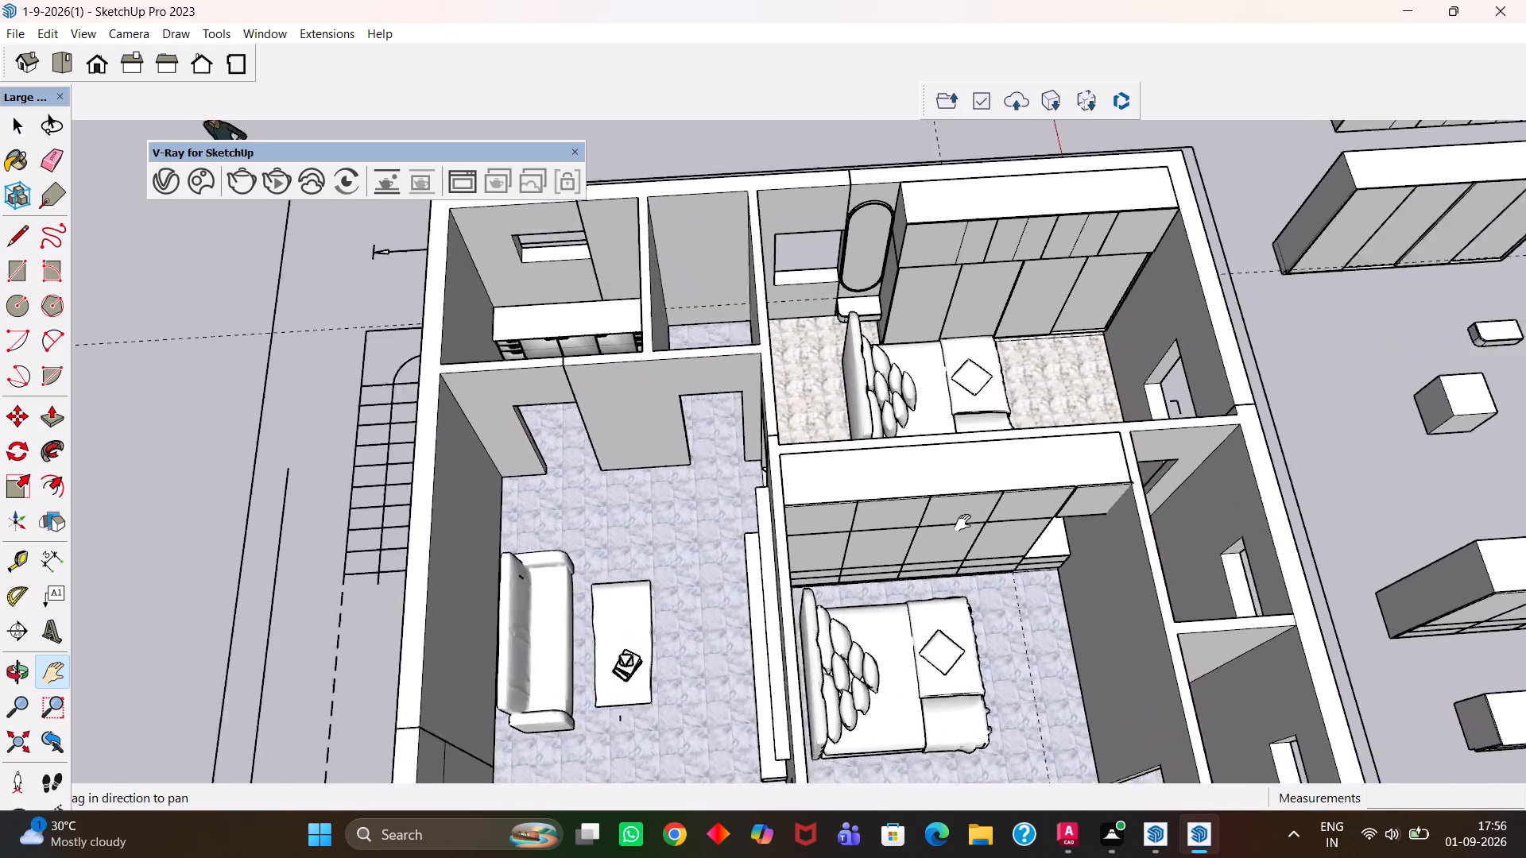
pyautogui.scroll(2, 962, 523)
pyautogui.scroll(-4, 962, 523)
pyautogui.moveTo(988, 551); pyautogui.dragTo(868, 511)
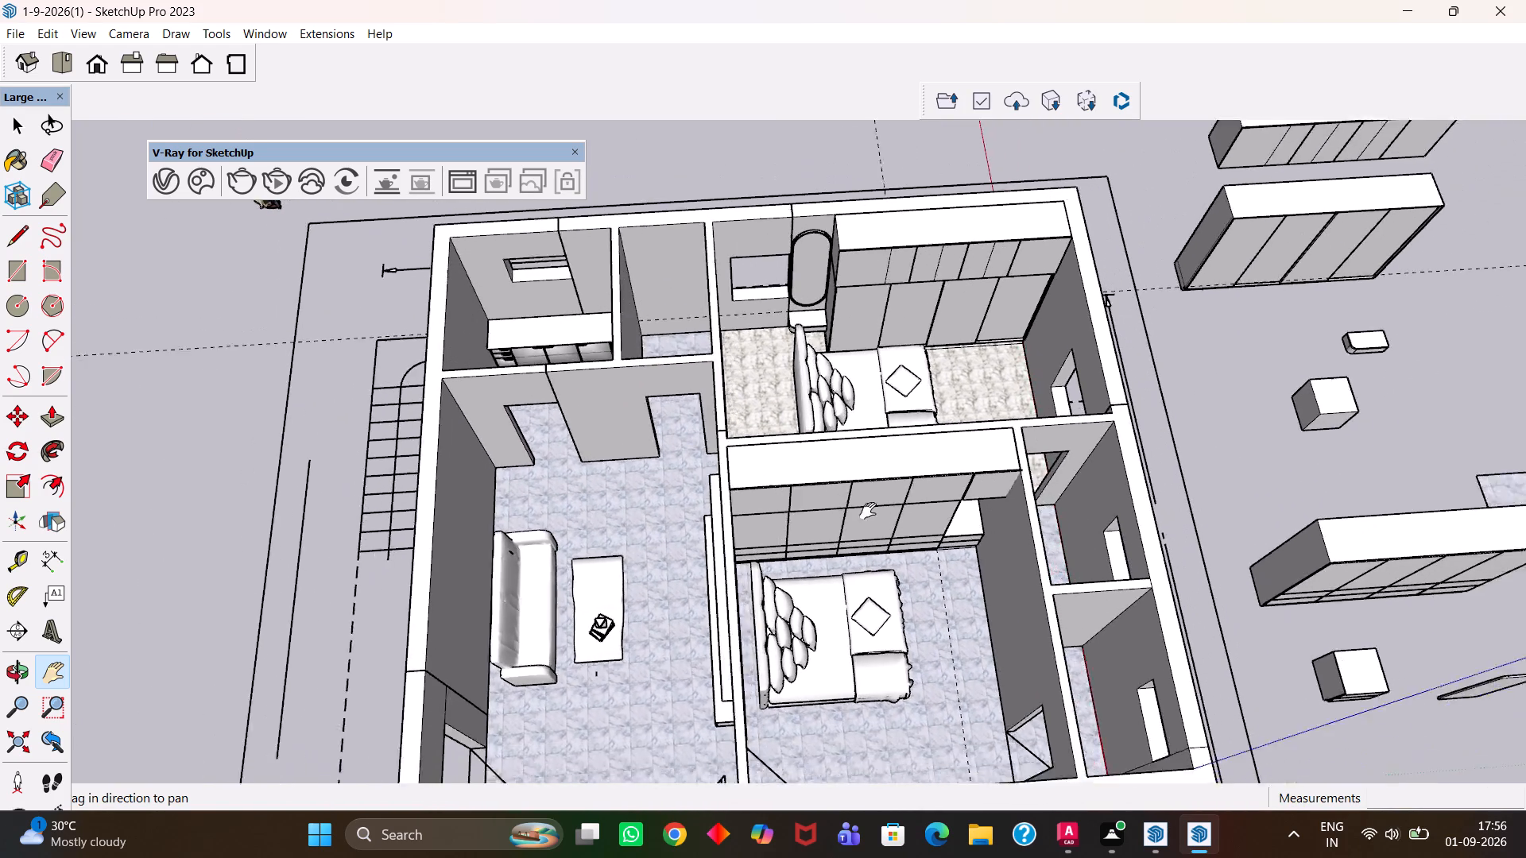
pyautogui.moveTo(868, 511); pyautogui.dragTo(825, 492)
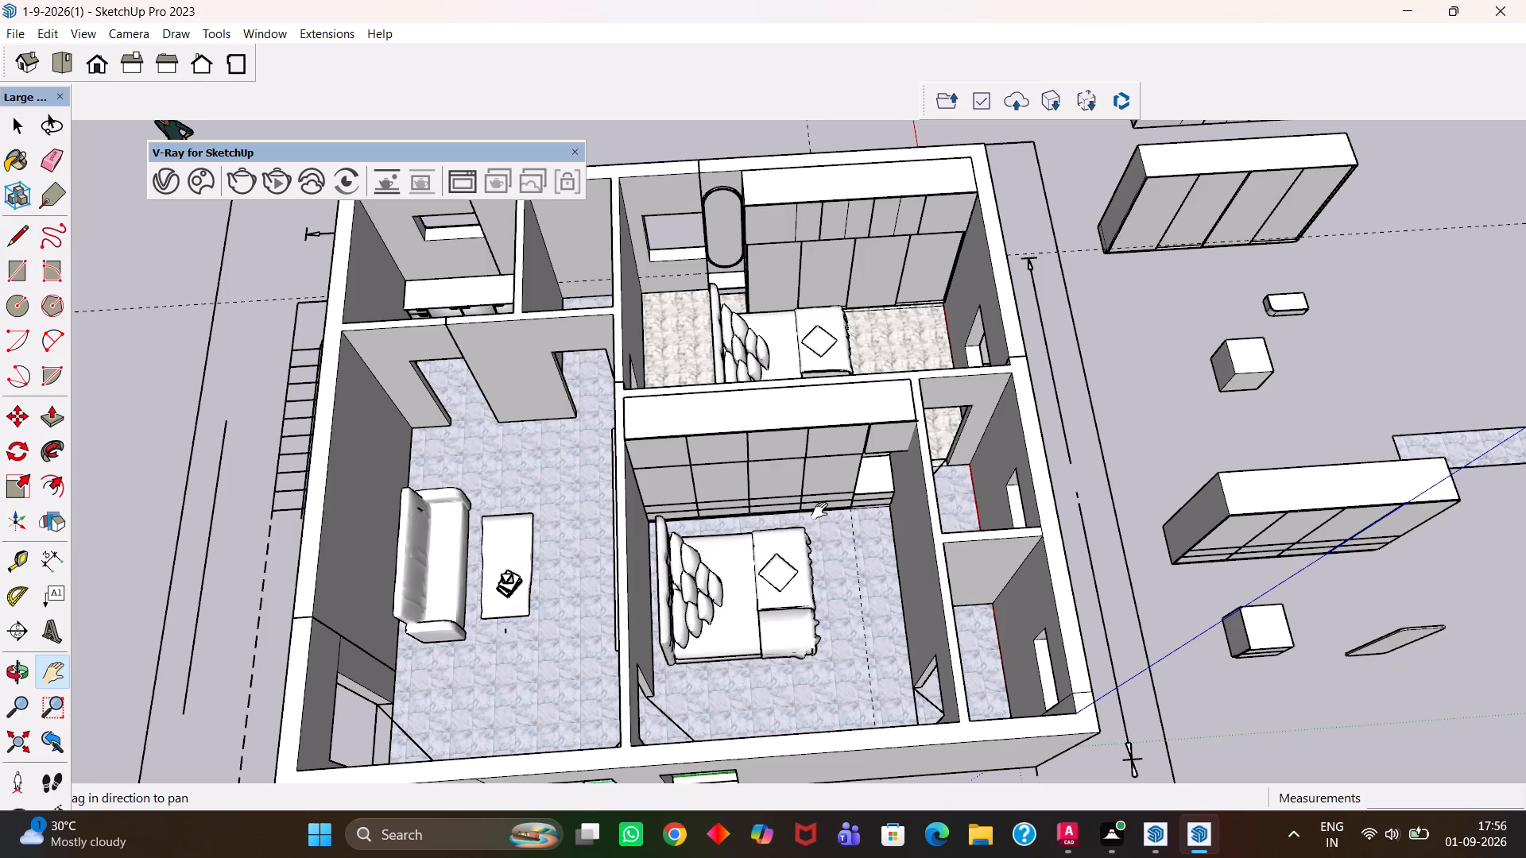
# Examine the built-in wardrobe's door and drawer fronts in the bedroom beside the large hall.
pyautogui.scroll(3, 821, 512)
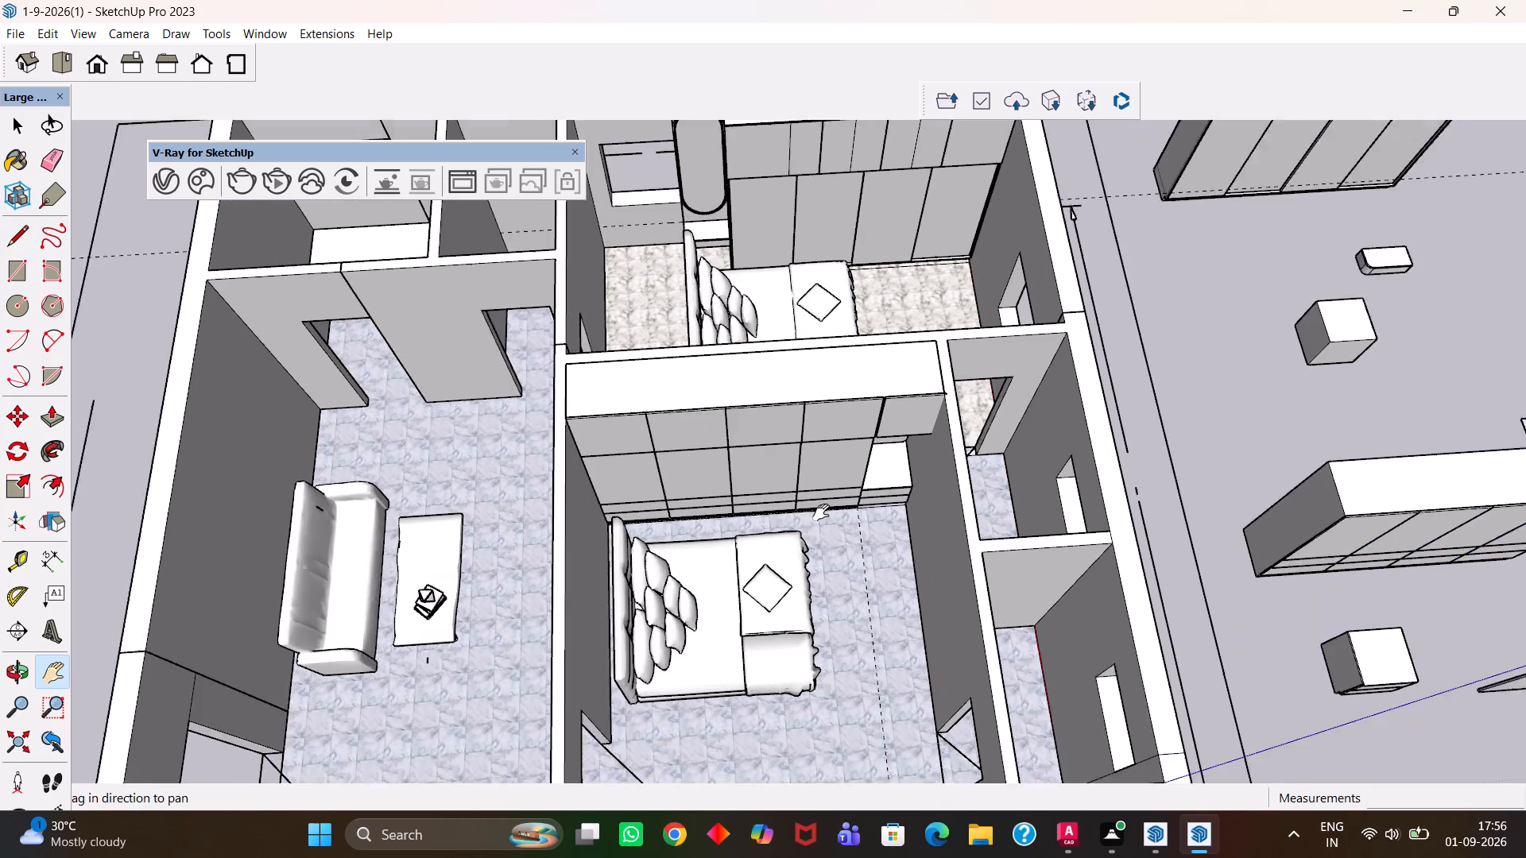
pyautogui.scroll(5, 823, 519)
pyautogui.moveTo(740, 485); pyautogui.dragTo(861, 587)
pyautogui.moveTo(848, 586); pyautogui.dragTo(804, 529, button='middle')
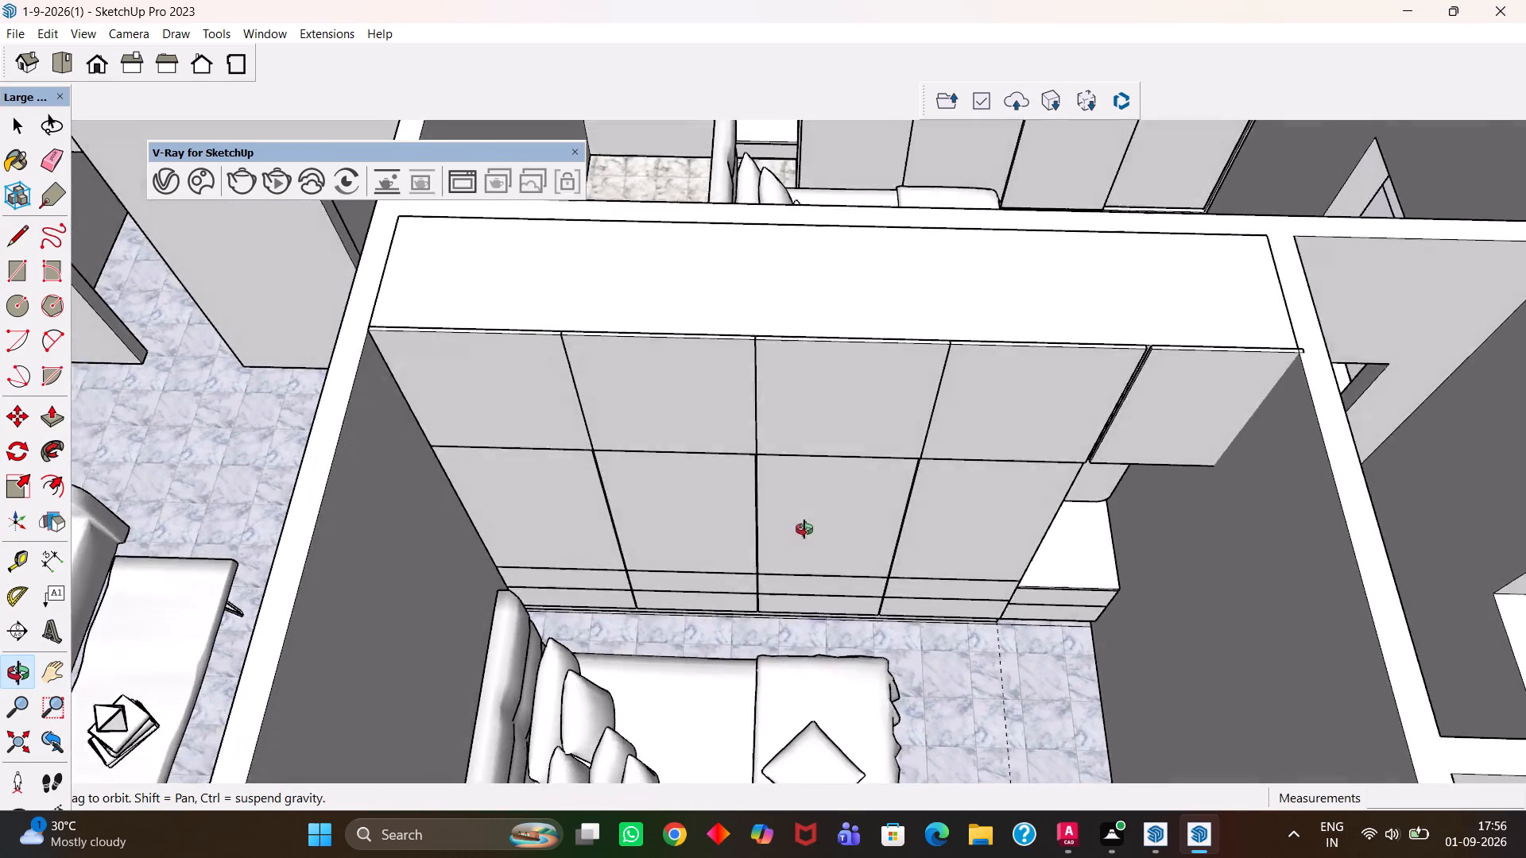
pyautogui.moveTo(804, 529); pyautogui.dragTo(841, 480, button='middle')
pyautogui.scroll(3, 841, 480)
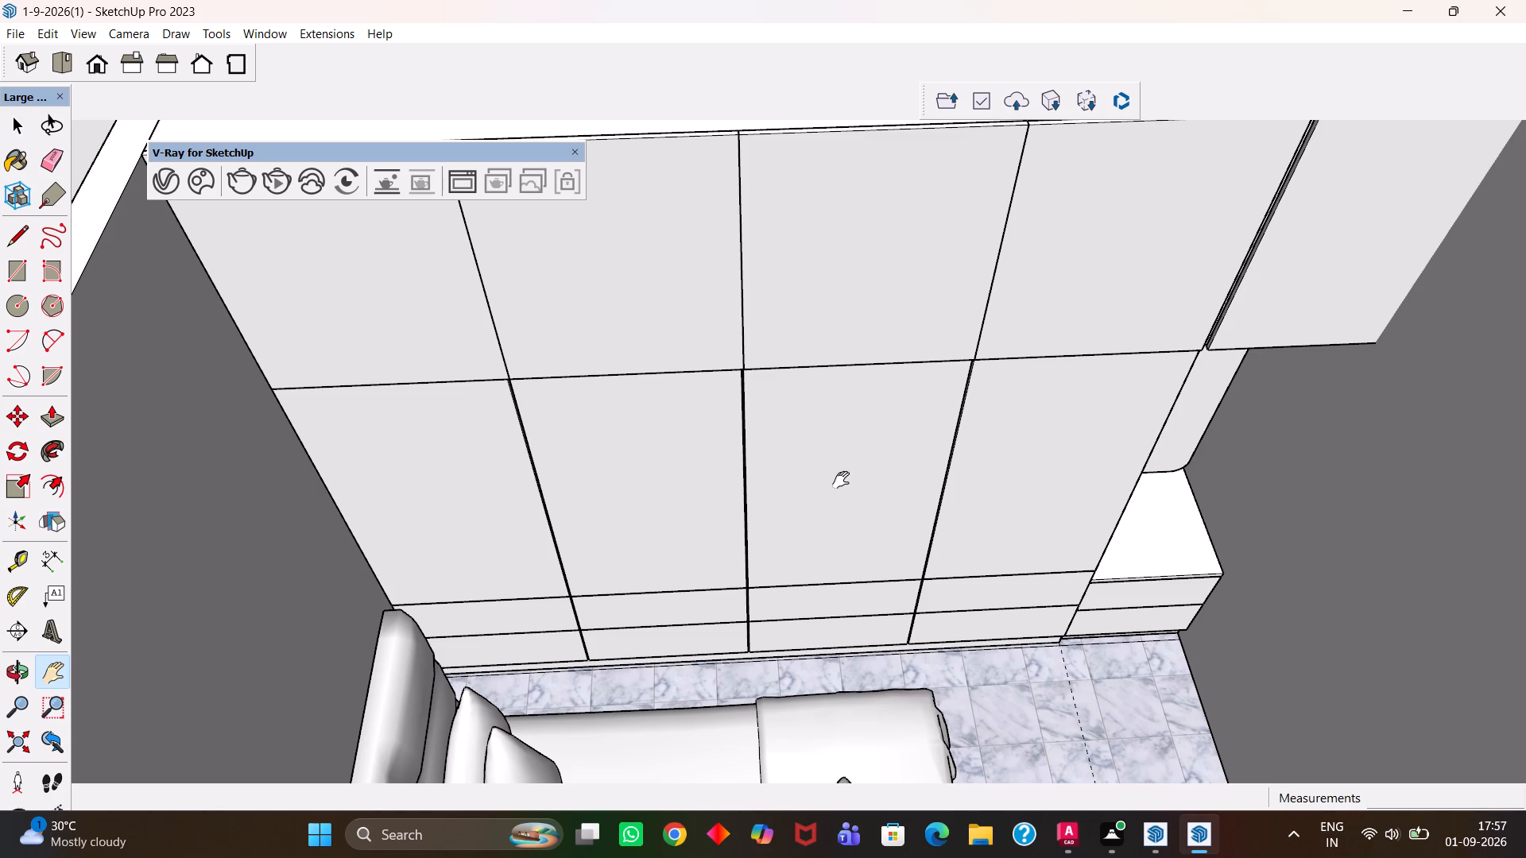
pyautogui.scroll(-5, 765, 500)
pyautogui.scroll(3, 701, 531)
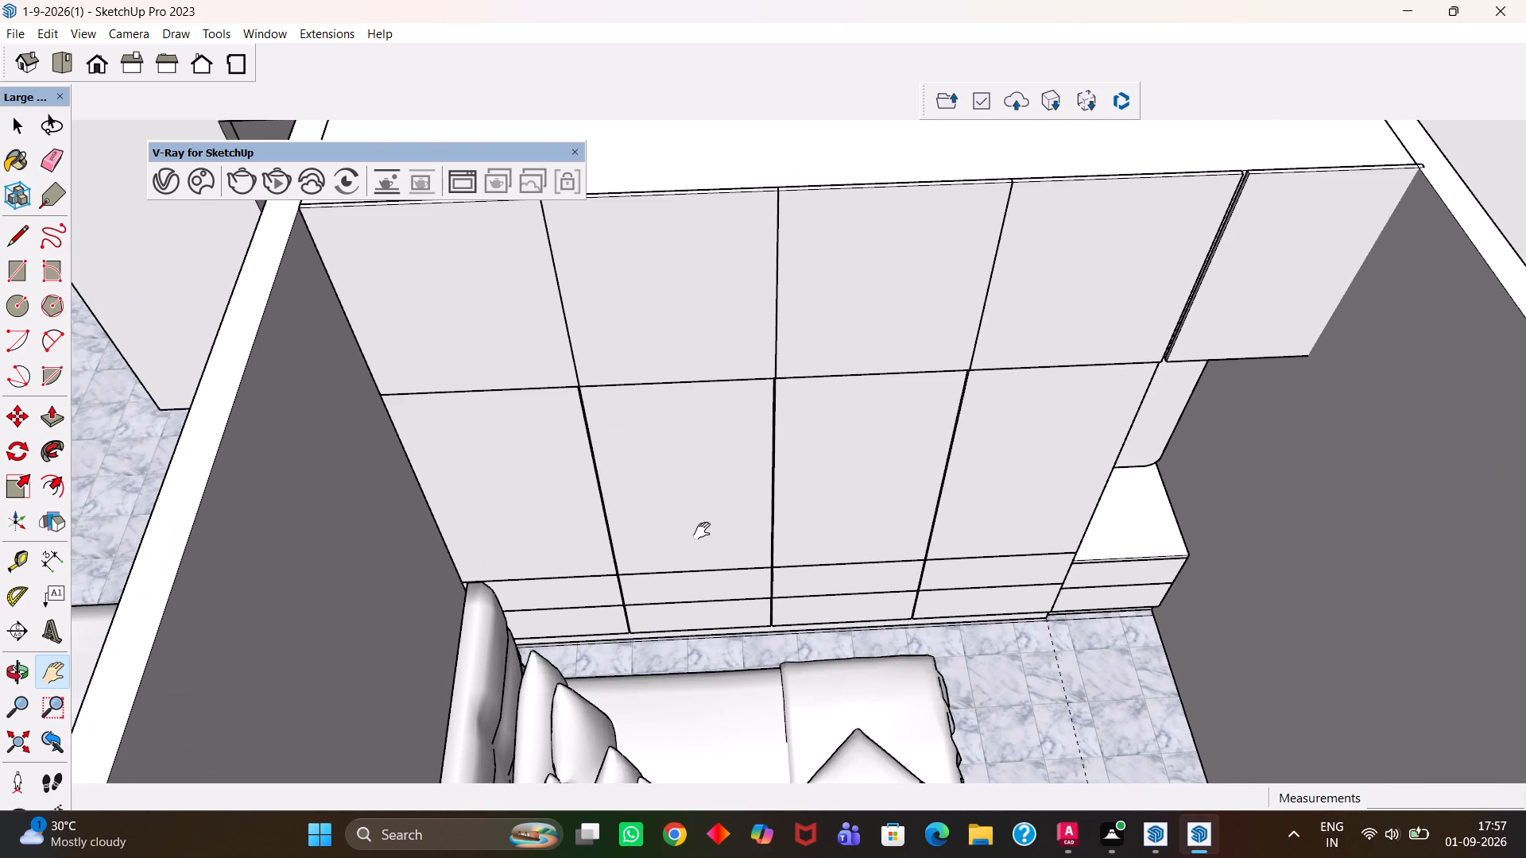
pyautogui.scroll(1, 705, 531)
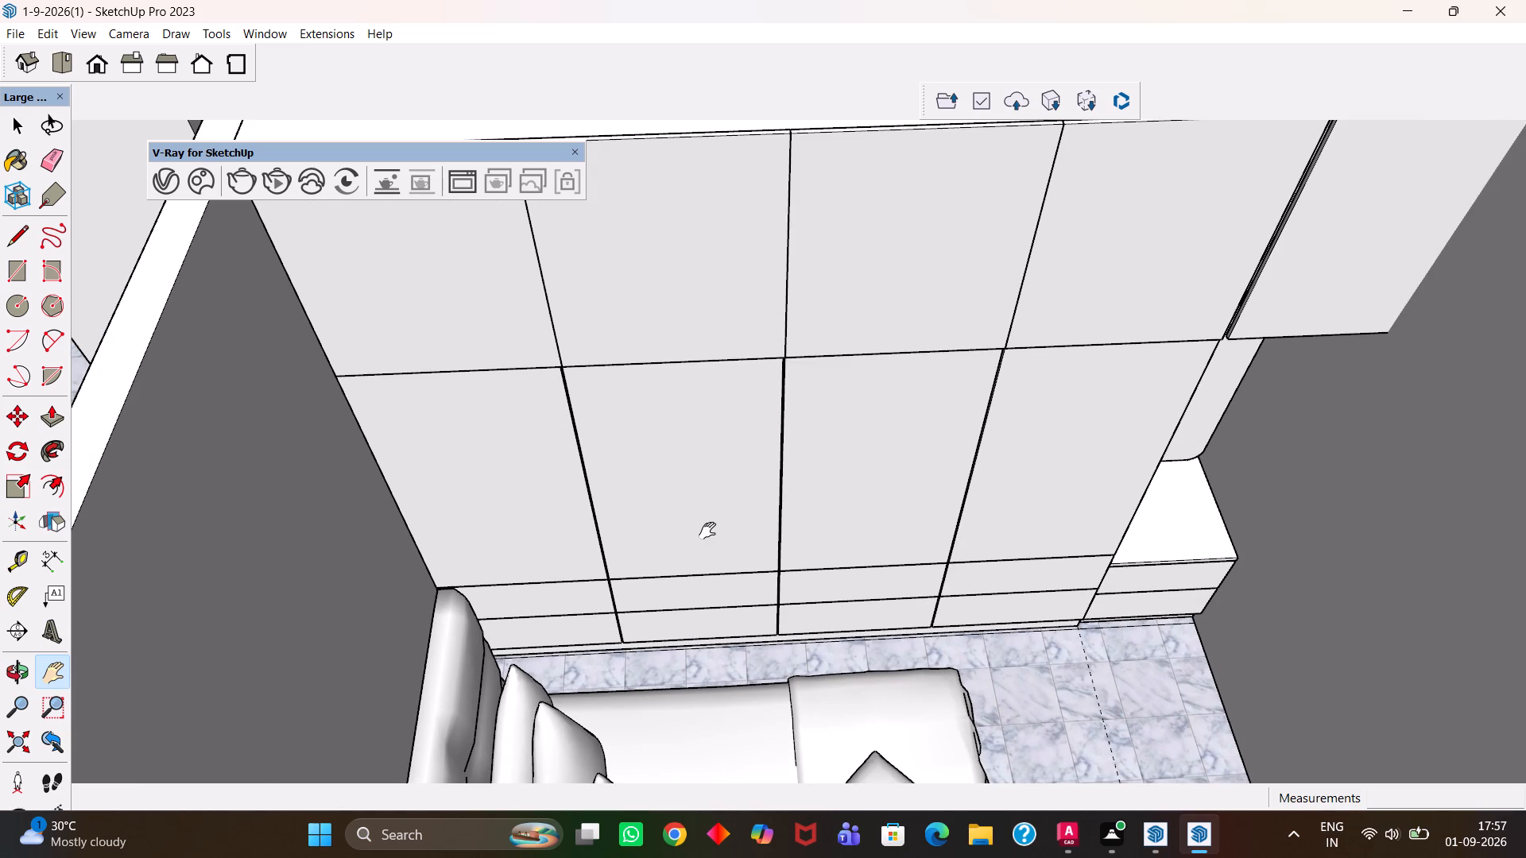
pyautogui.middleClick(717, 474)
pyautogui.moveTo(700, 533); pyautogui.dragTo(647, 560, button='middle')
pyautogui.scroll(1, 646, 573)
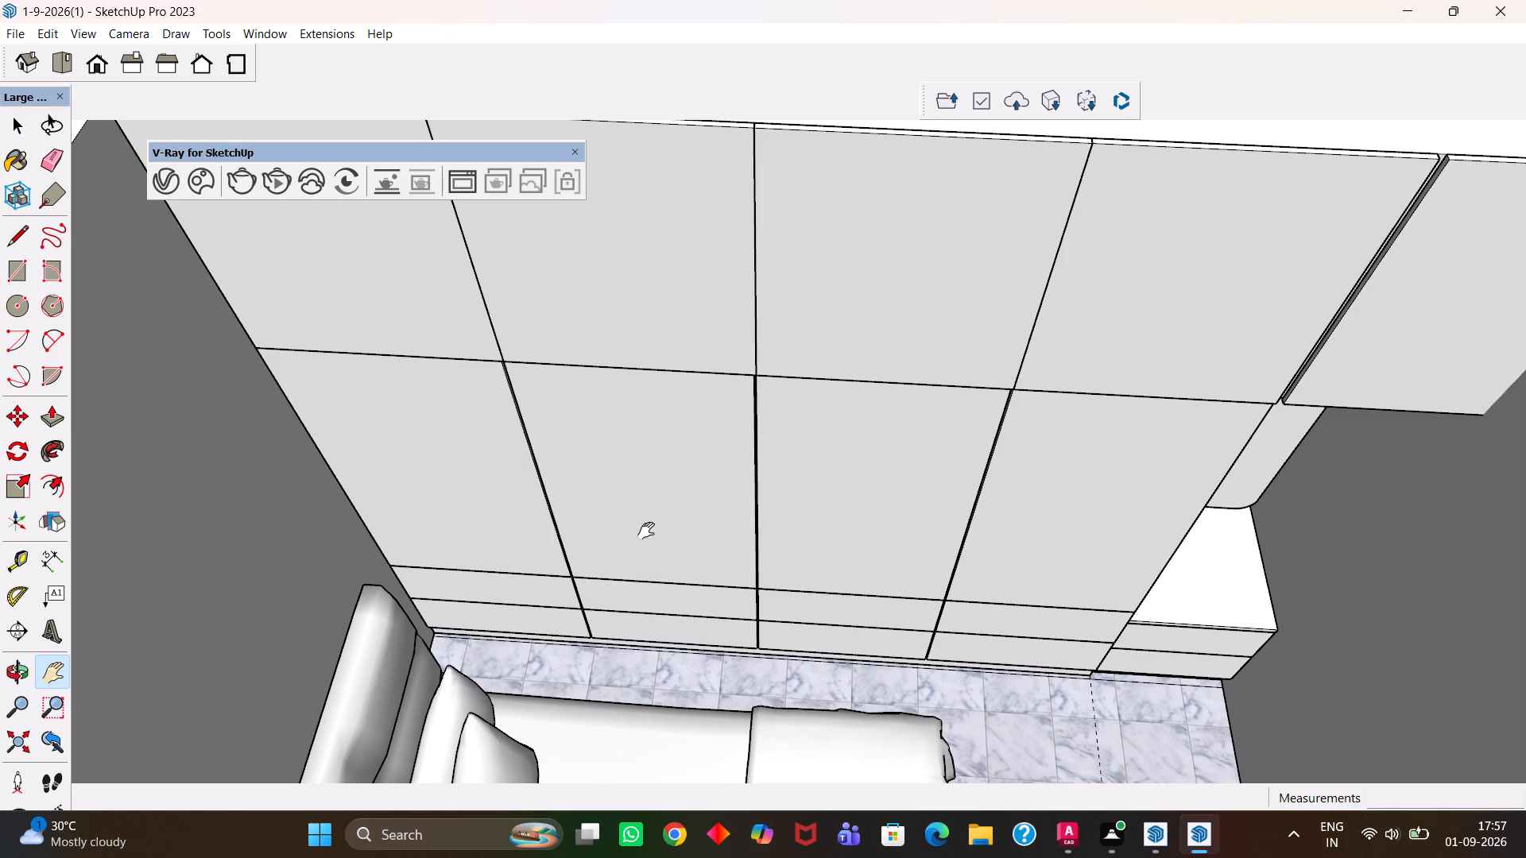
# Paint the built-in wardrobe in the bedroom beside the large hall with the light pink Color L01.
pyautogui.scroll(1, 646, 531)
pyautogui.scroll(-2, 652, 522)
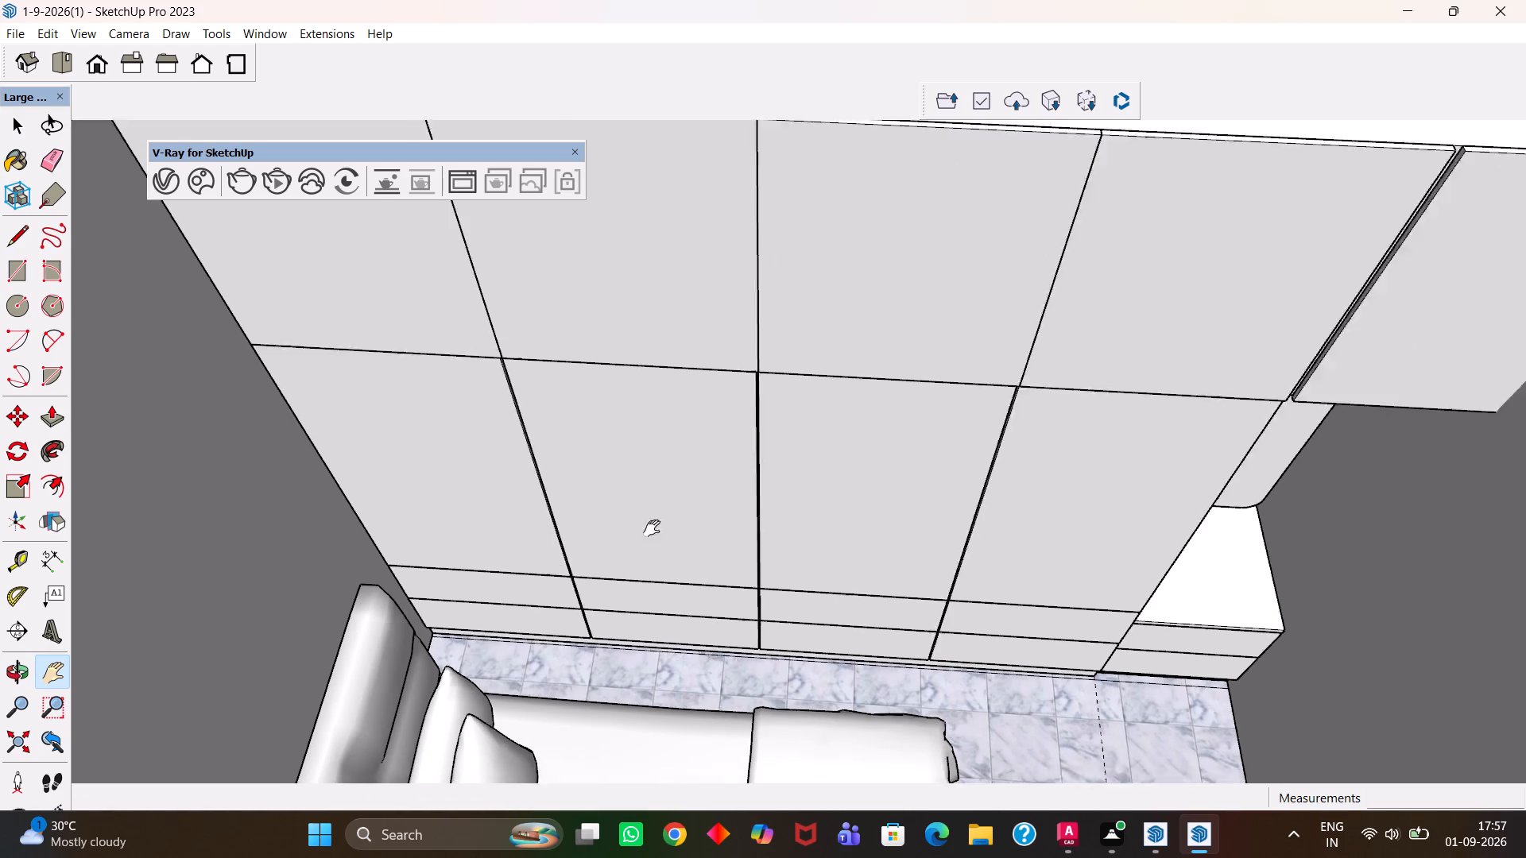
pyautogui.scroll(-1, 652, 528)
pyautogui.scroll(1, 656, 574)
pyautogui.press('b')
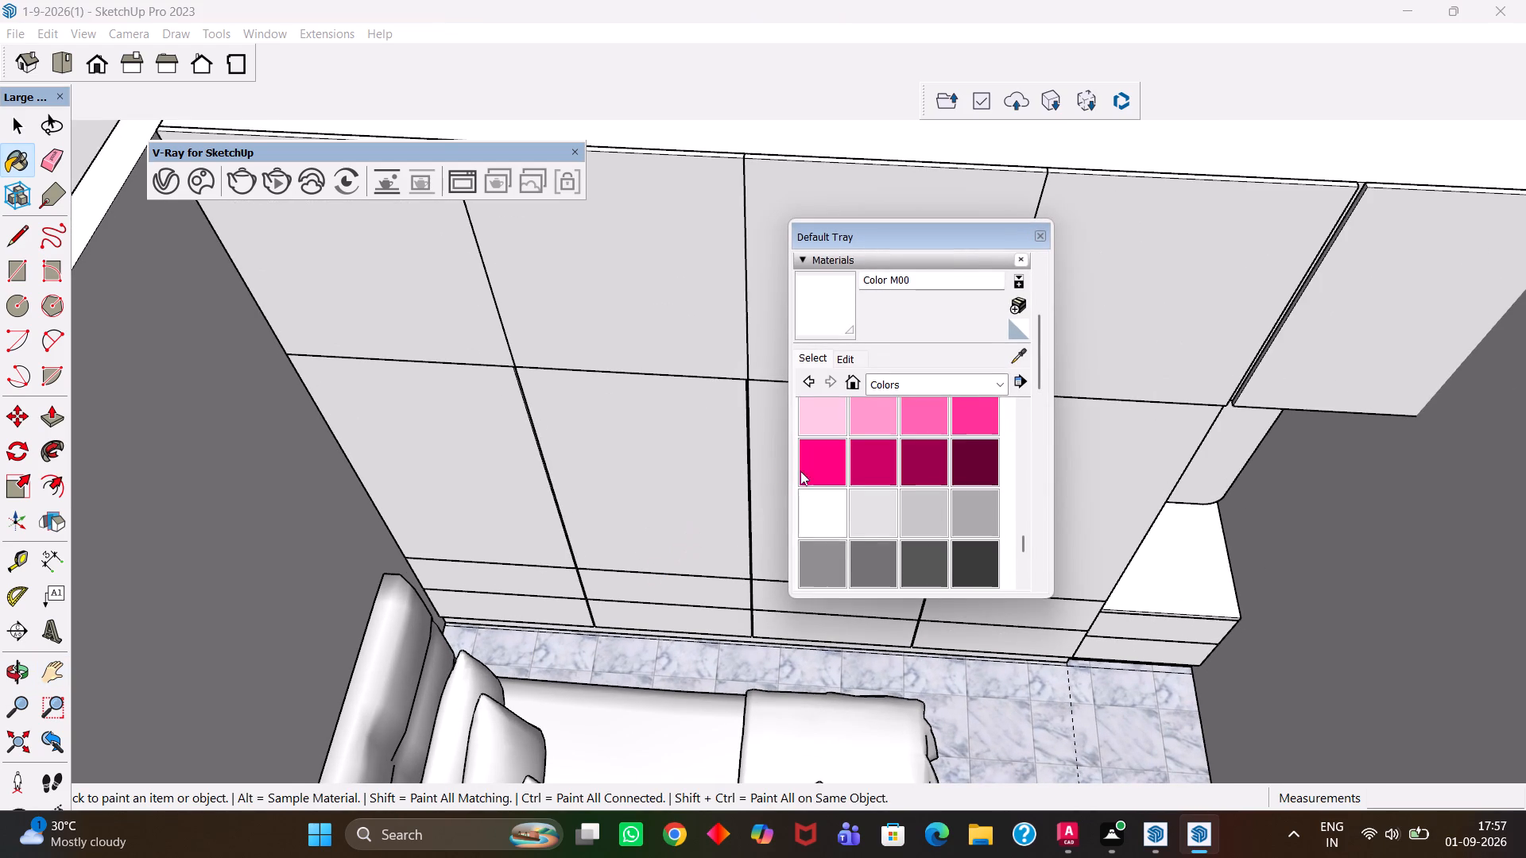
pyautogui.click(823, 404)
pyautogui.click(698, 508)
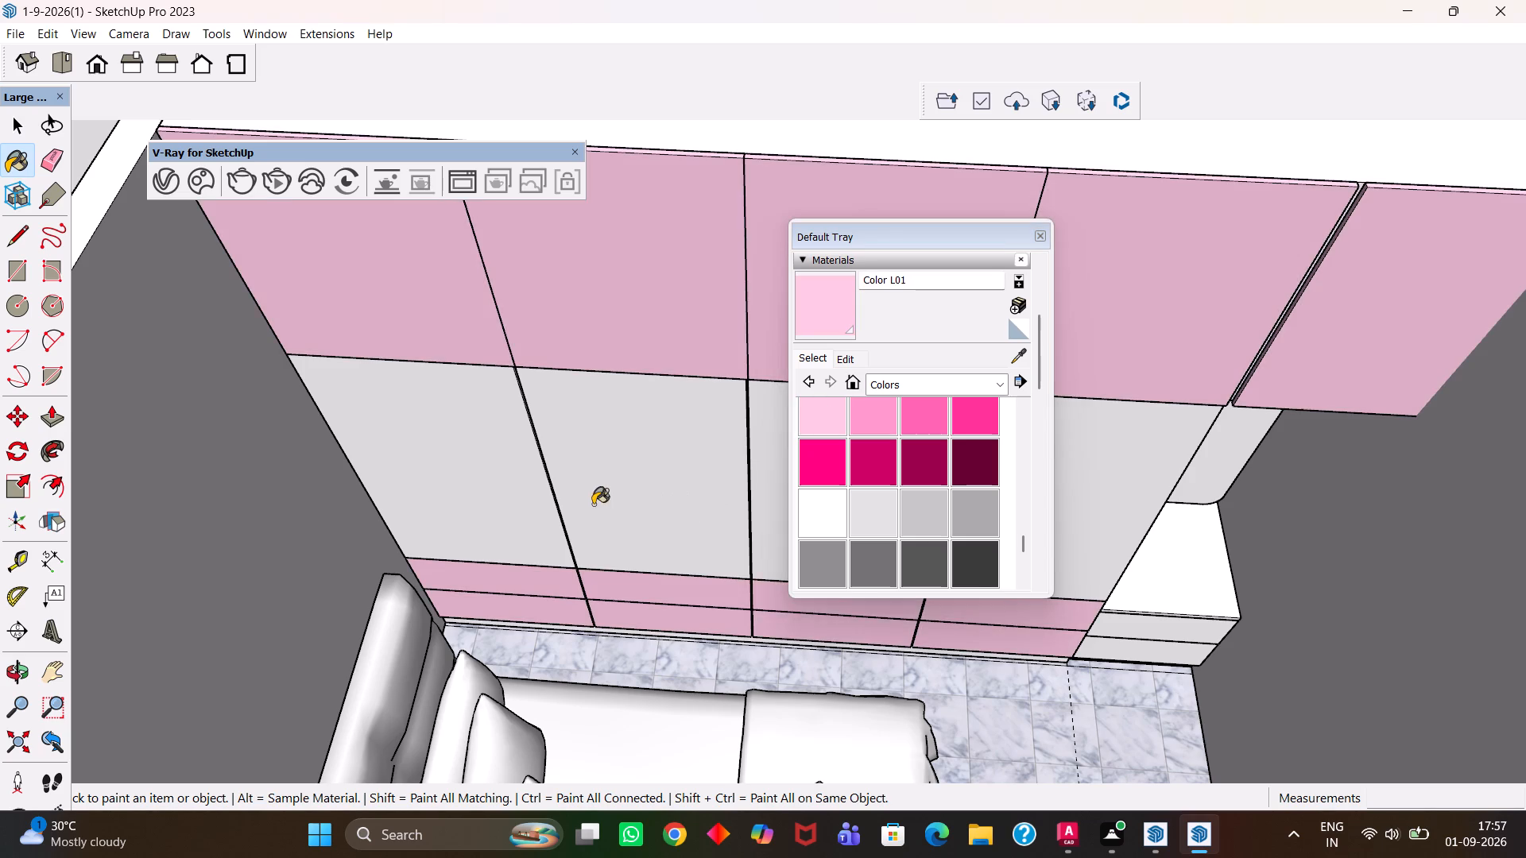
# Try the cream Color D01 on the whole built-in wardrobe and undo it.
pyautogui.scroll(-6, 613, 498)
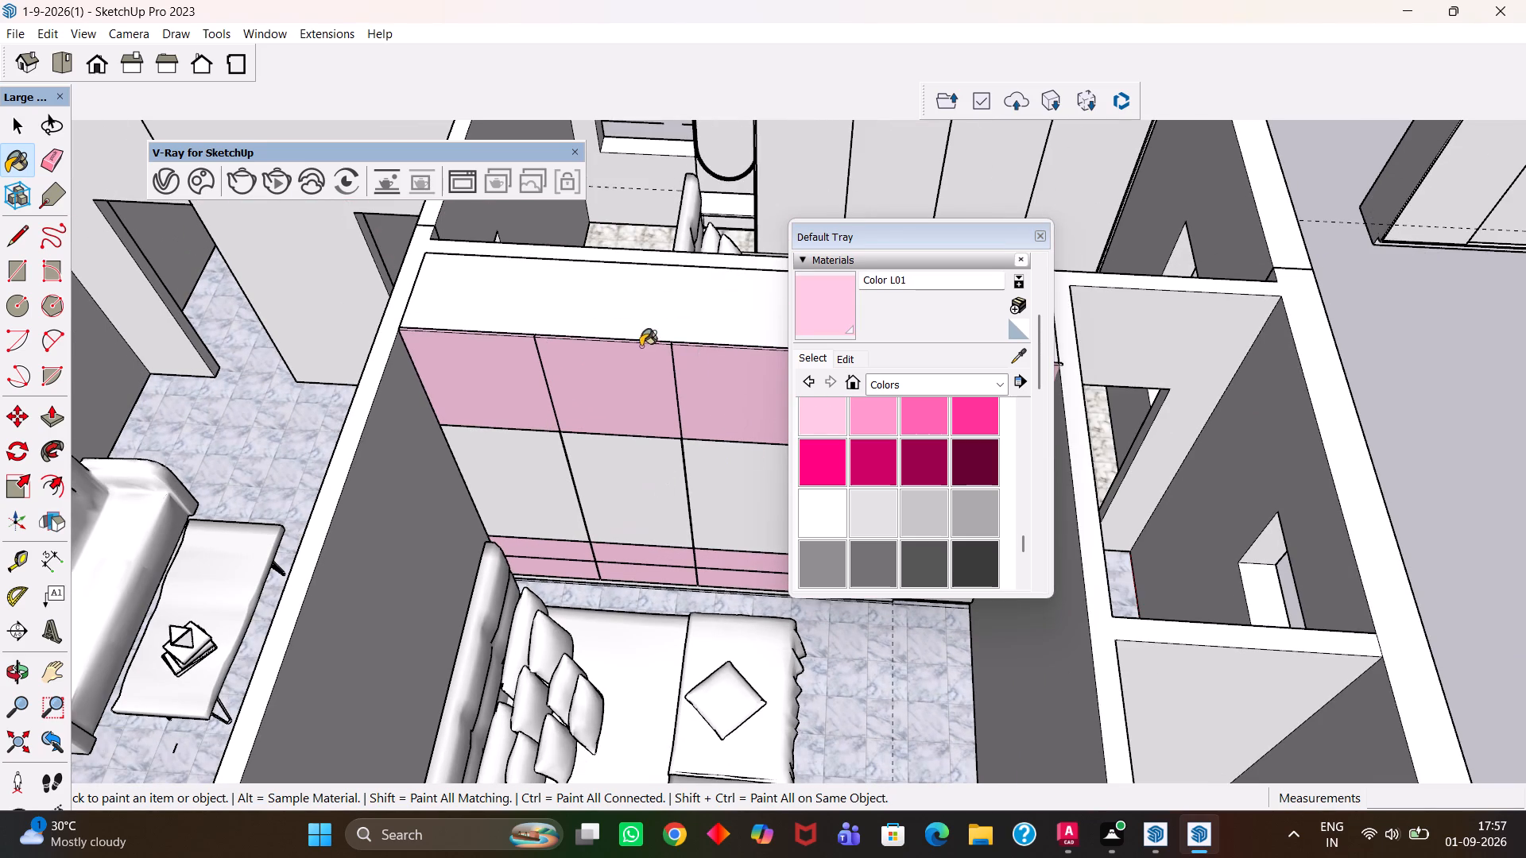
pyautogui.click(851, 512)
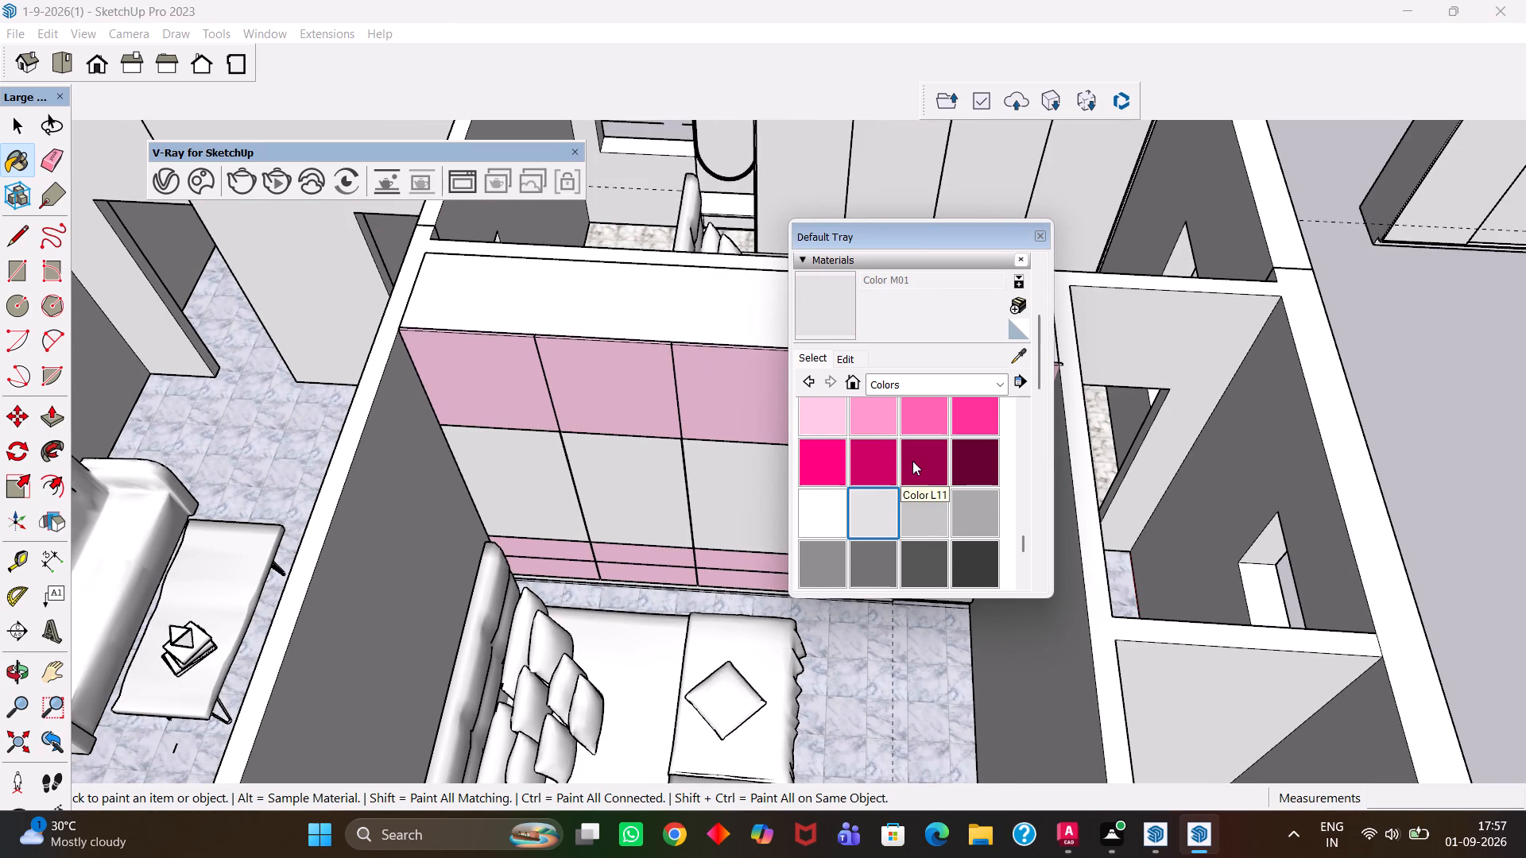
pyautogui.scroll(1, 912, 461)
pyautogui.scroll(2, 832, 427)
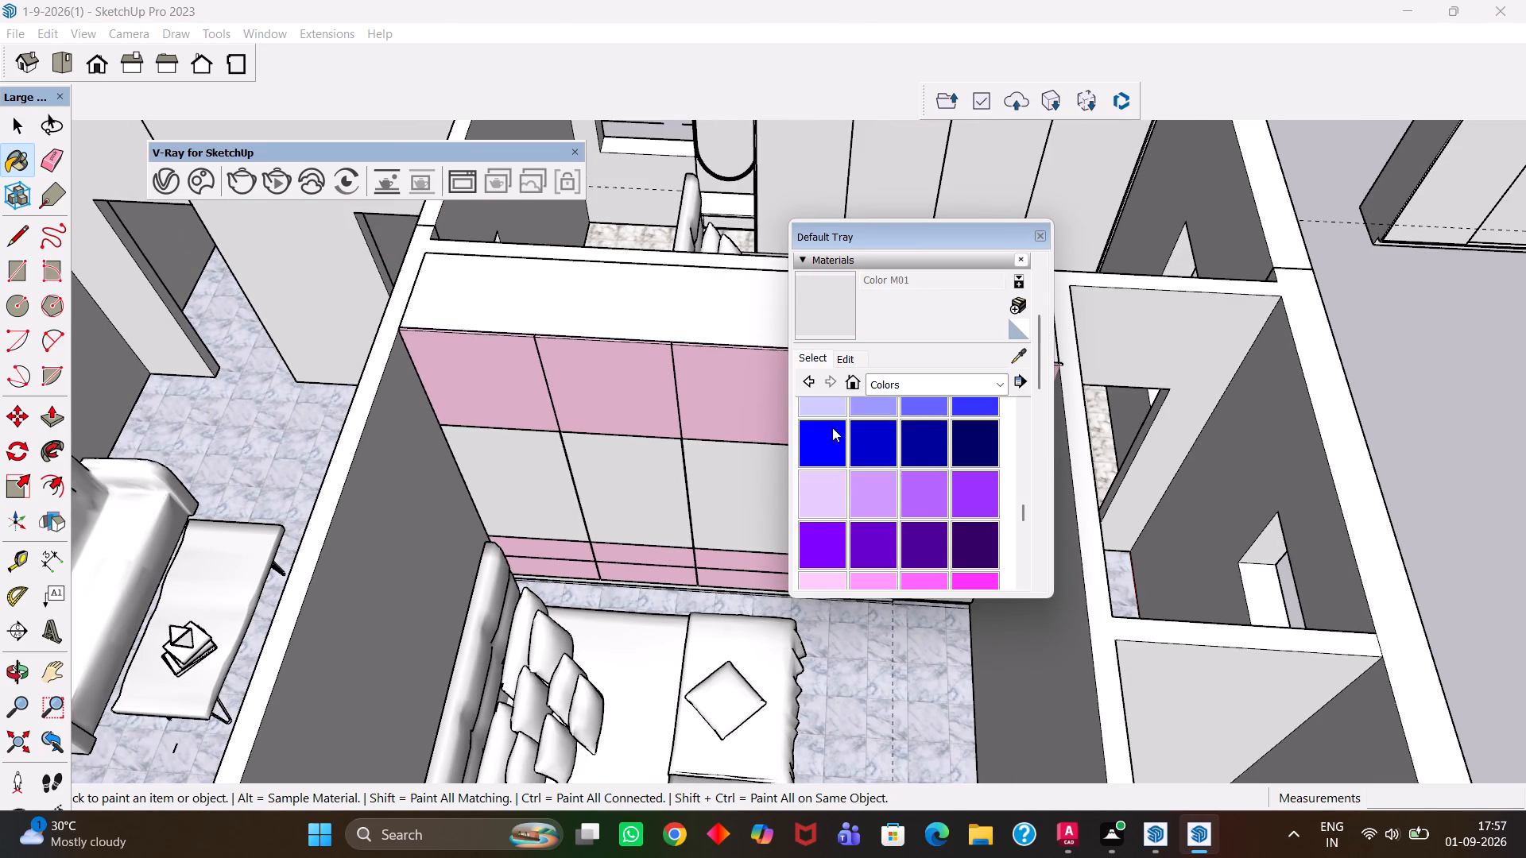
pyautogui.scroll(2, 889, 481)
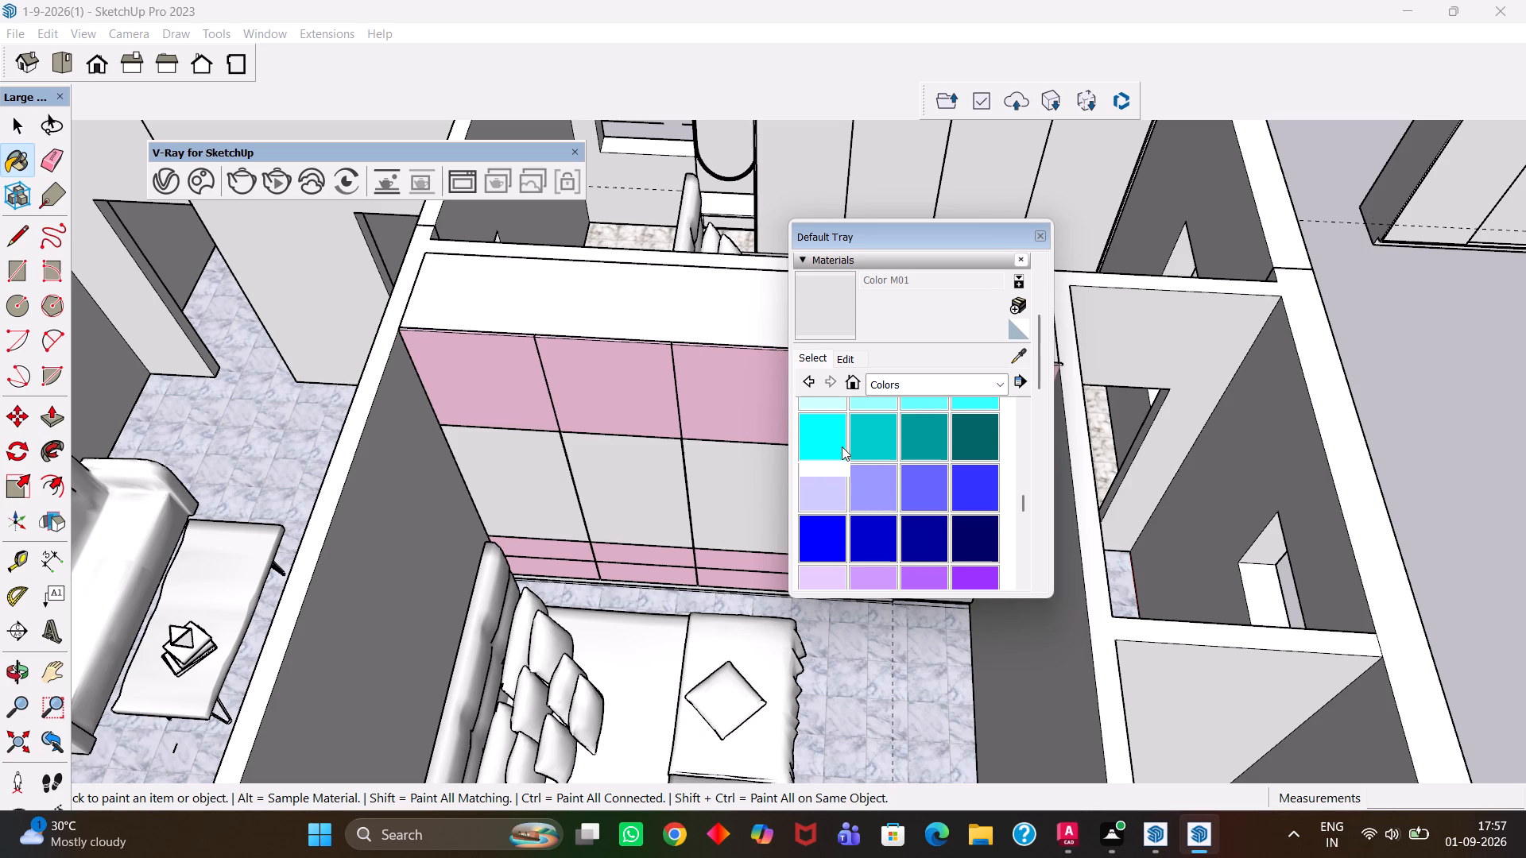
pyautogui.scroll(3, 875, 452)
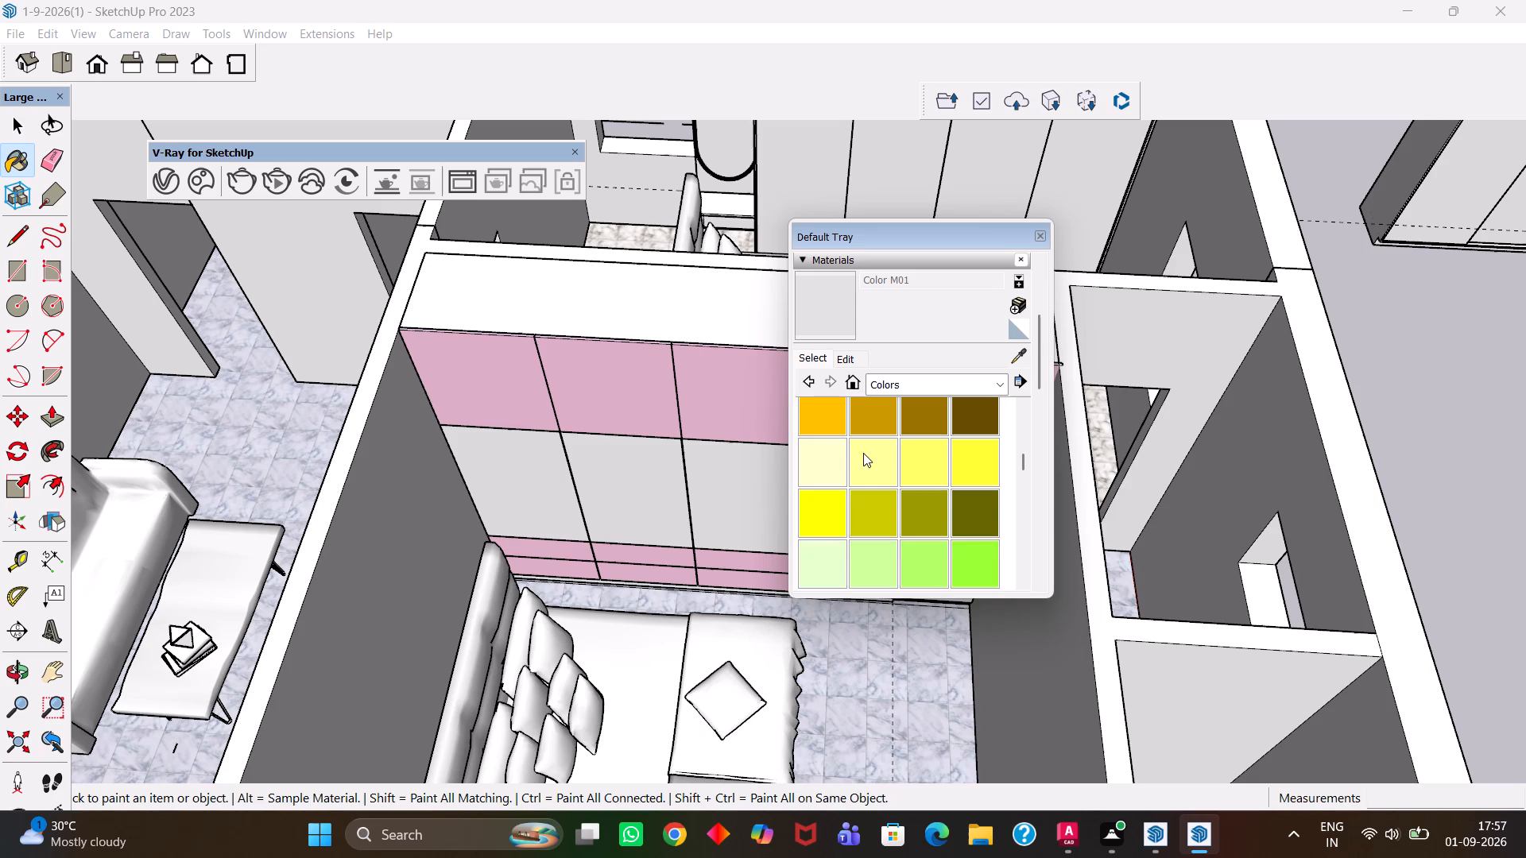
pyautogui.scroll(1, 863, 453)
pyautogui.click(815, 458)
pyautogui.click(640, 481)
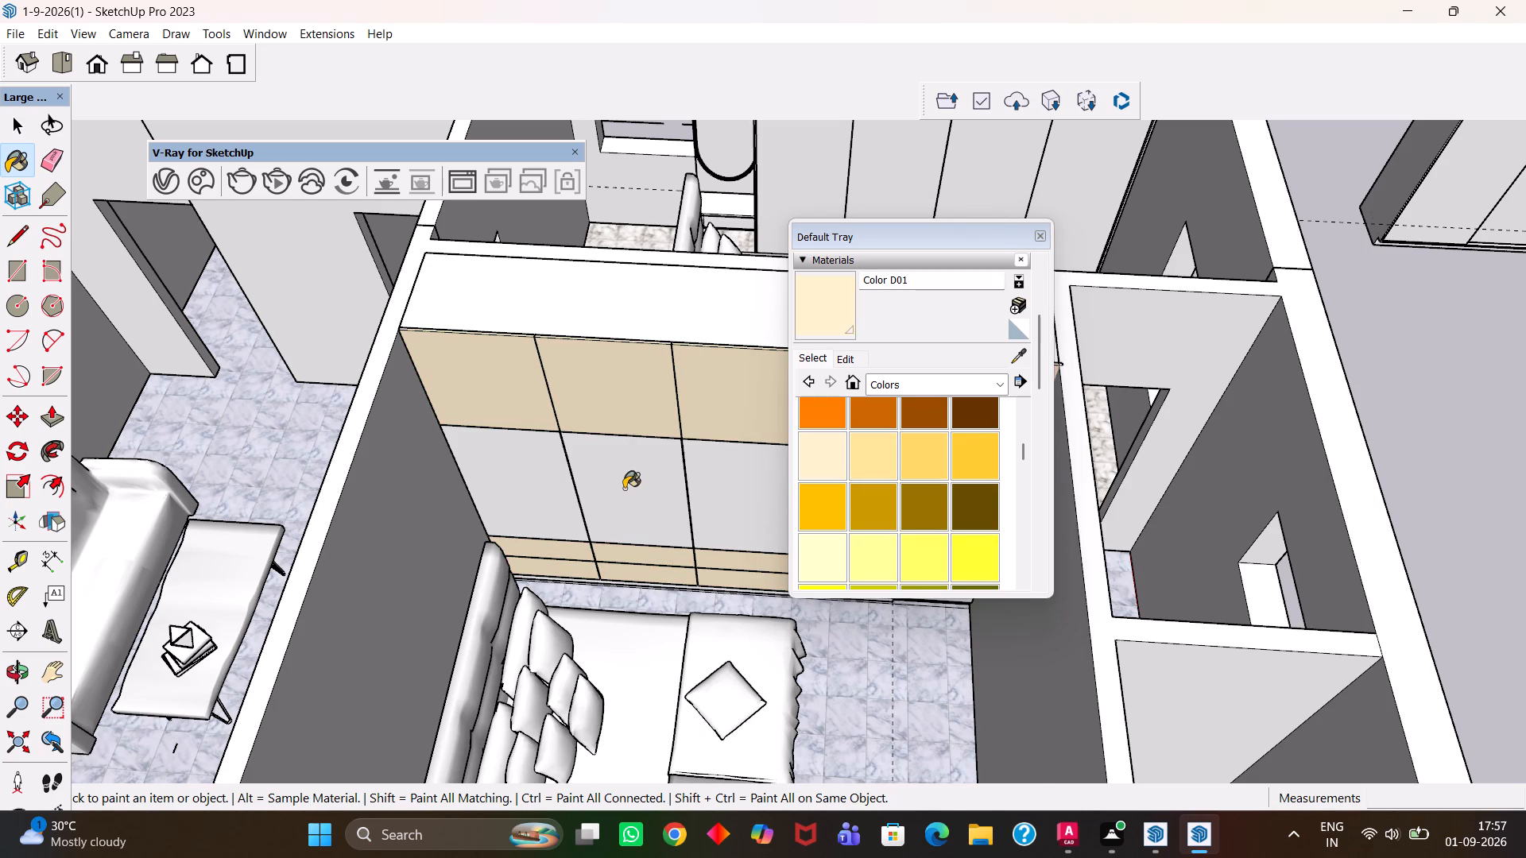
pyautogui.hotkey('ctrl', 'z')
# Open the wardrobe group for editing and try applying cream Color D01 to its middle row of doors.
pyautogui.scroll(2, 629, 488)
pyautogui.press('space')
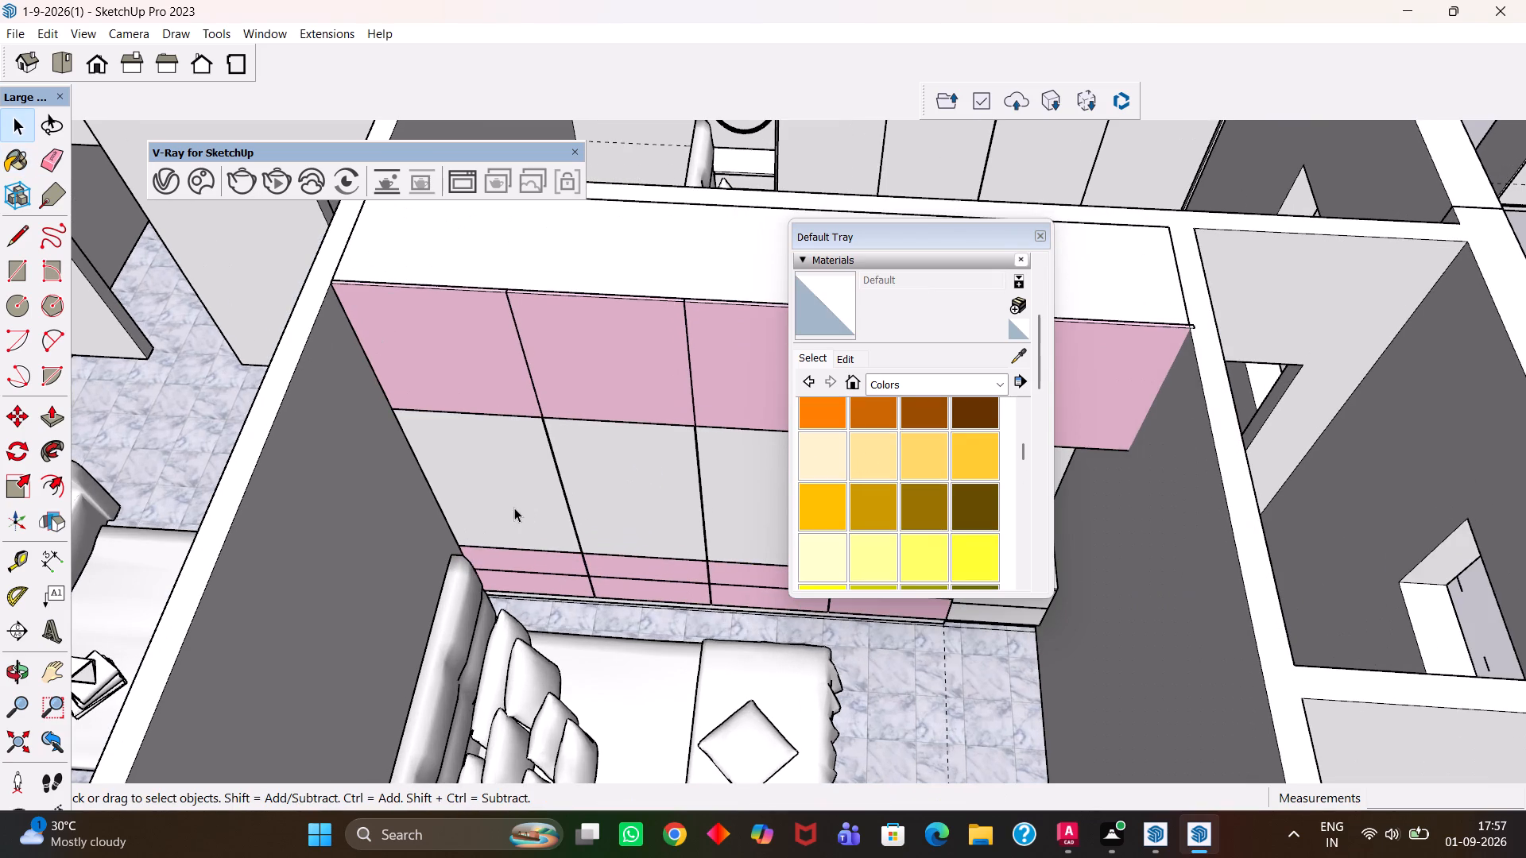
pyautogui.doubleClick(514, 508)
pyautogui.click(508, 492)
pyautogui.press('b')
pyautogui.click(508, 491)
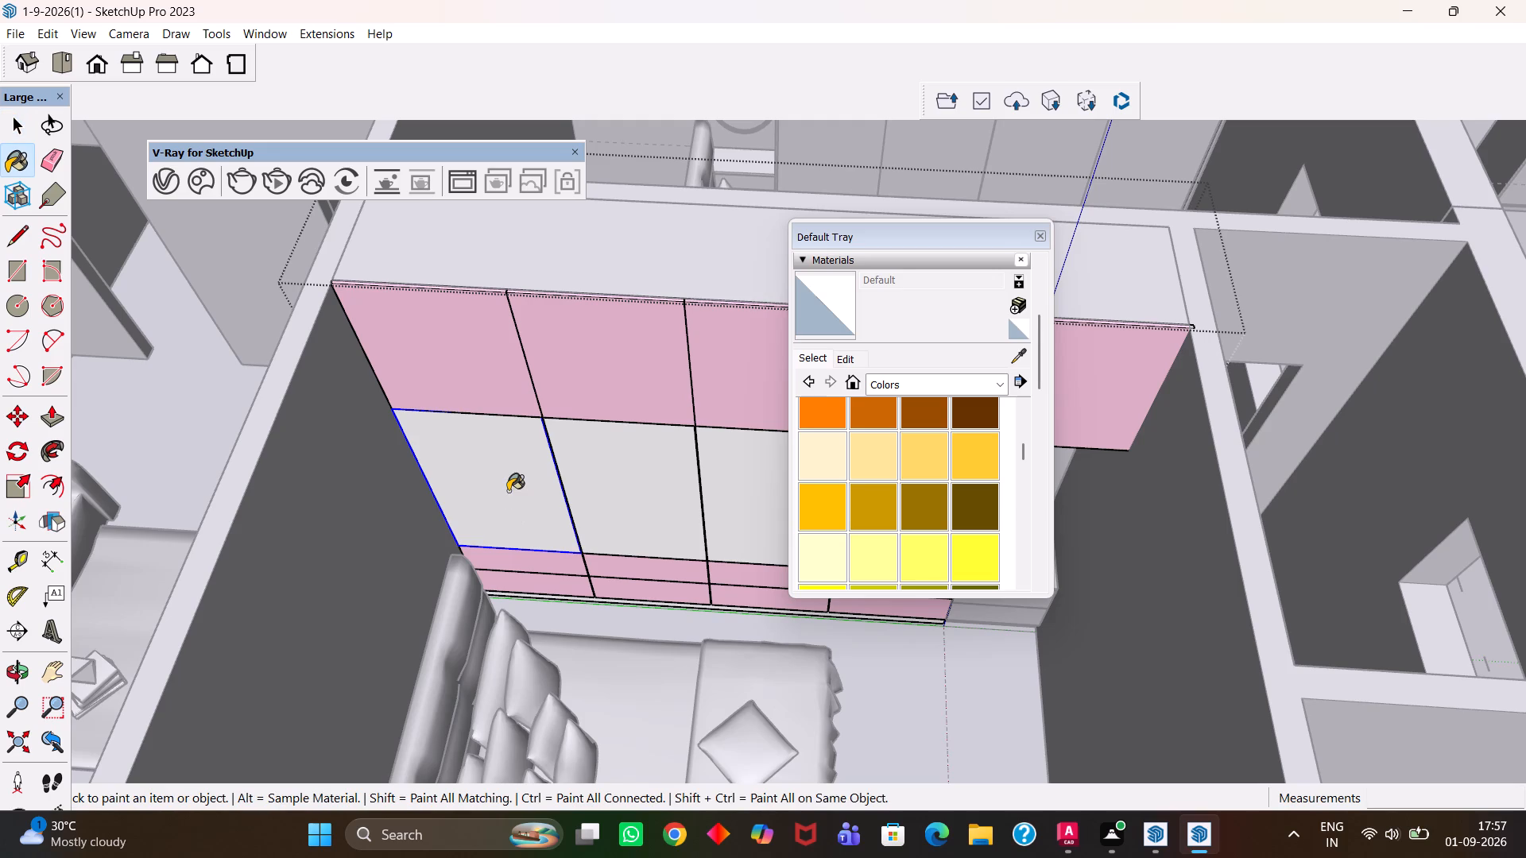
pyautogui.click(529, 485)
pyautogui.click(587, 485)
pyautogui.click(805, 451)
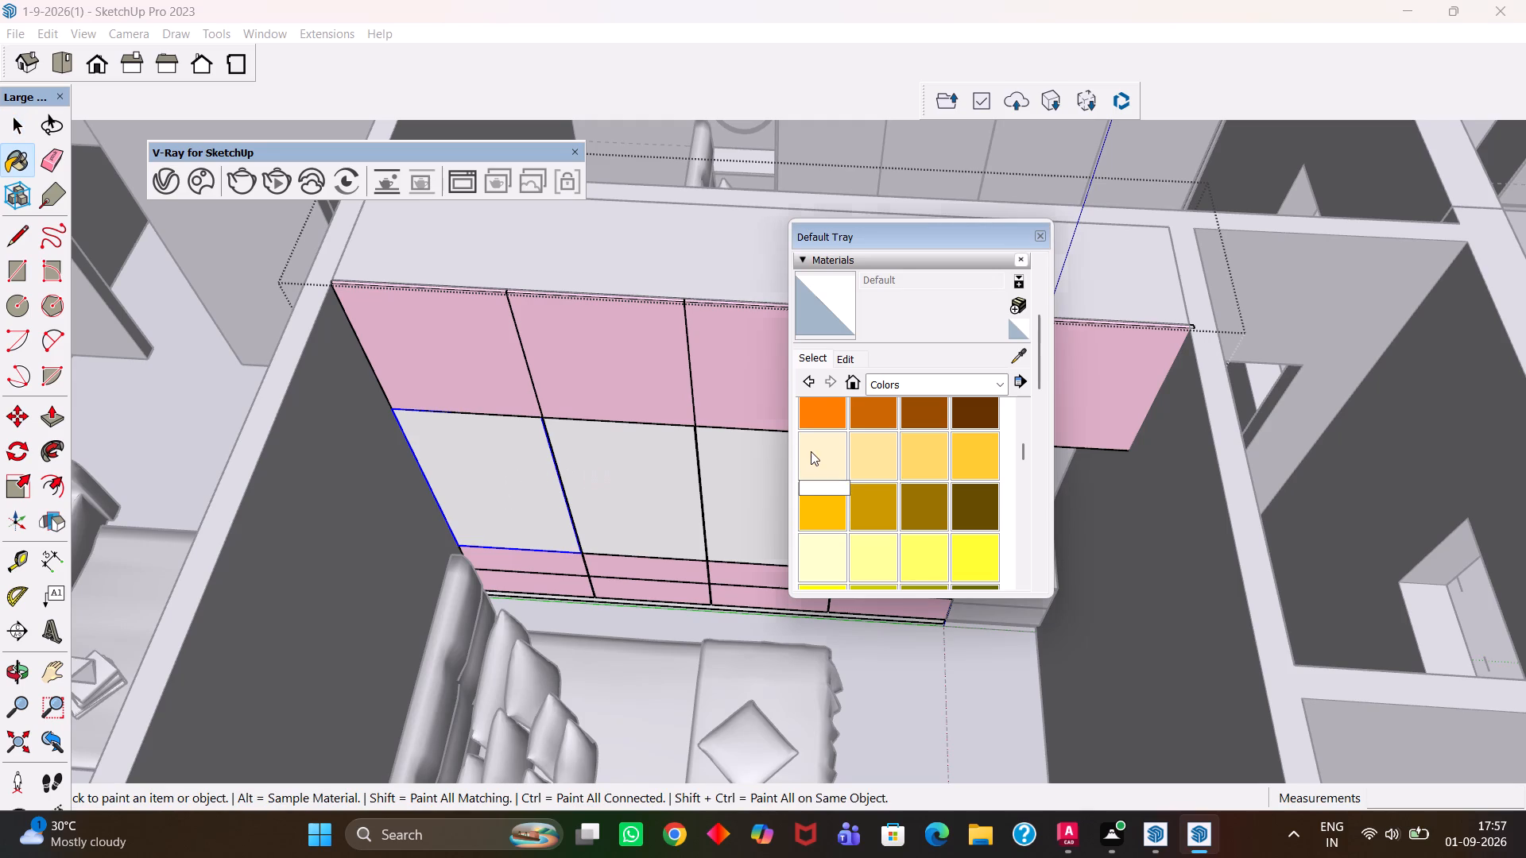
pyautogui.click(821, 455)
pyautogui.click(543, 495)
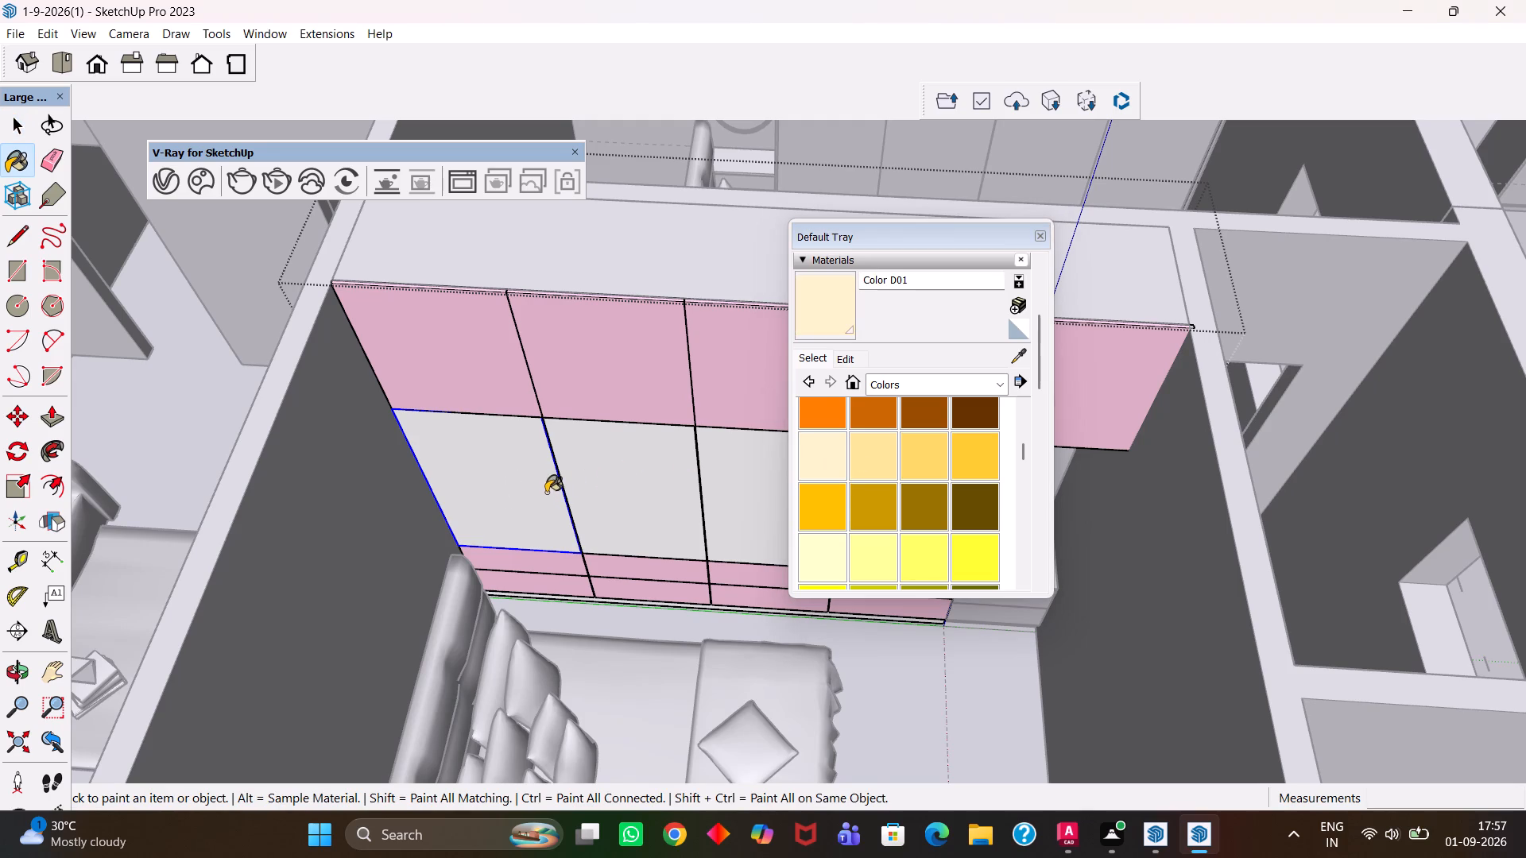
pyautogui.click(613, 486)
pyautogui.scroll(8, 644, 473)
pyautogui.moveTo(601, 500); pyautogui.dragTo(653, 419, button='middle')
pyautogui.click(642, 429)
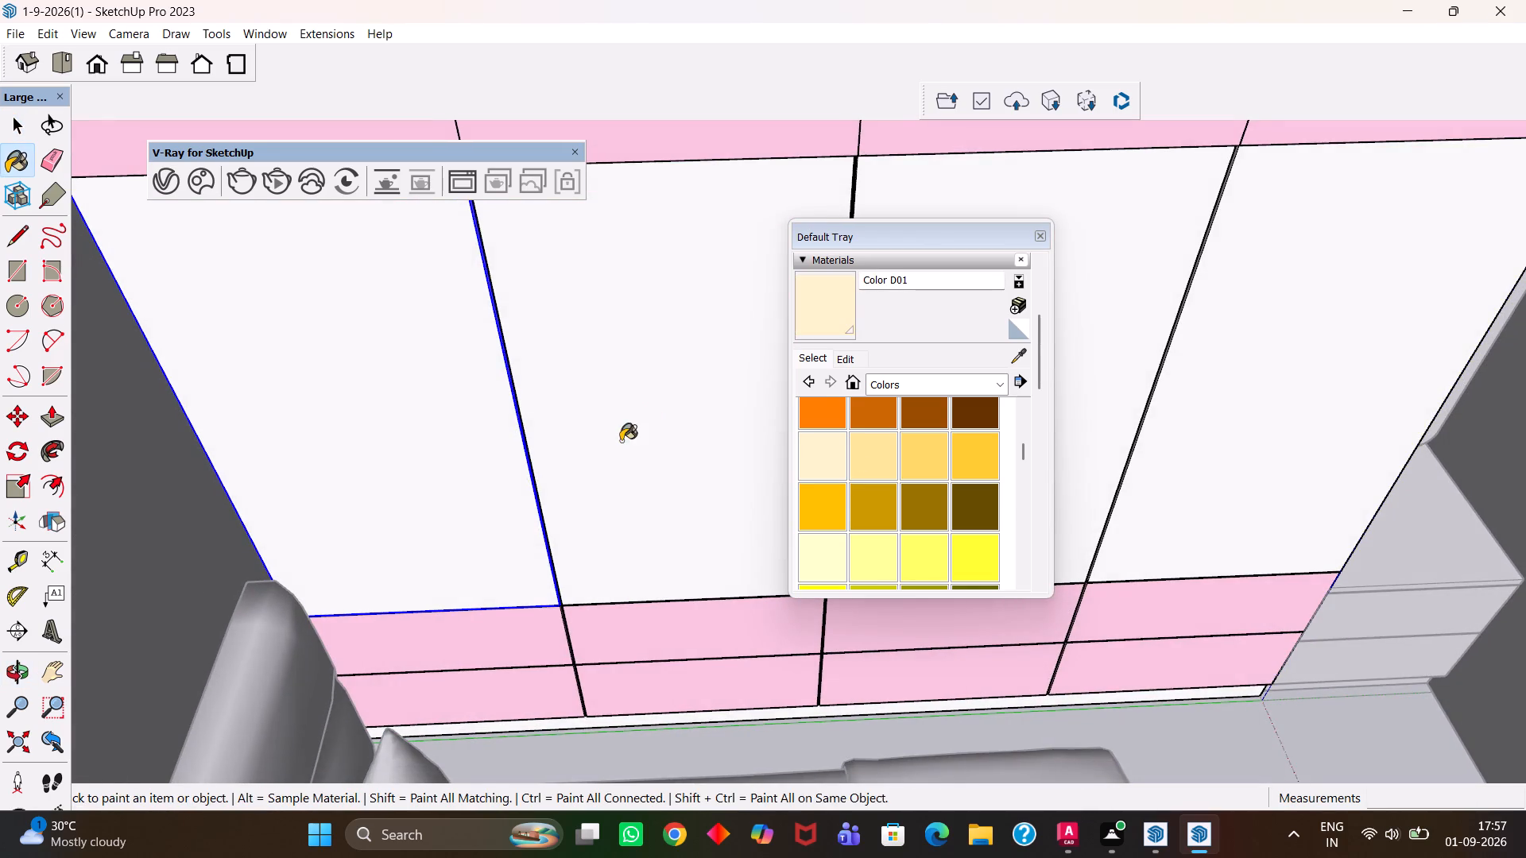
# Open the second middle-row door from the headboard end and paint its front face with Color D01.
pyautogui.moveTo(620, 473); pyautogui.dragTo(641, 506, button='middle')
pyautogui.scroll(4, 623, 479)
pyautogui.press('space')
pyautogui.moveTo(640, 483); pyautogui.dragTo(643, 490)
pyautogui.doubleClick(643, 490)
pyautogui.click(638, 485)
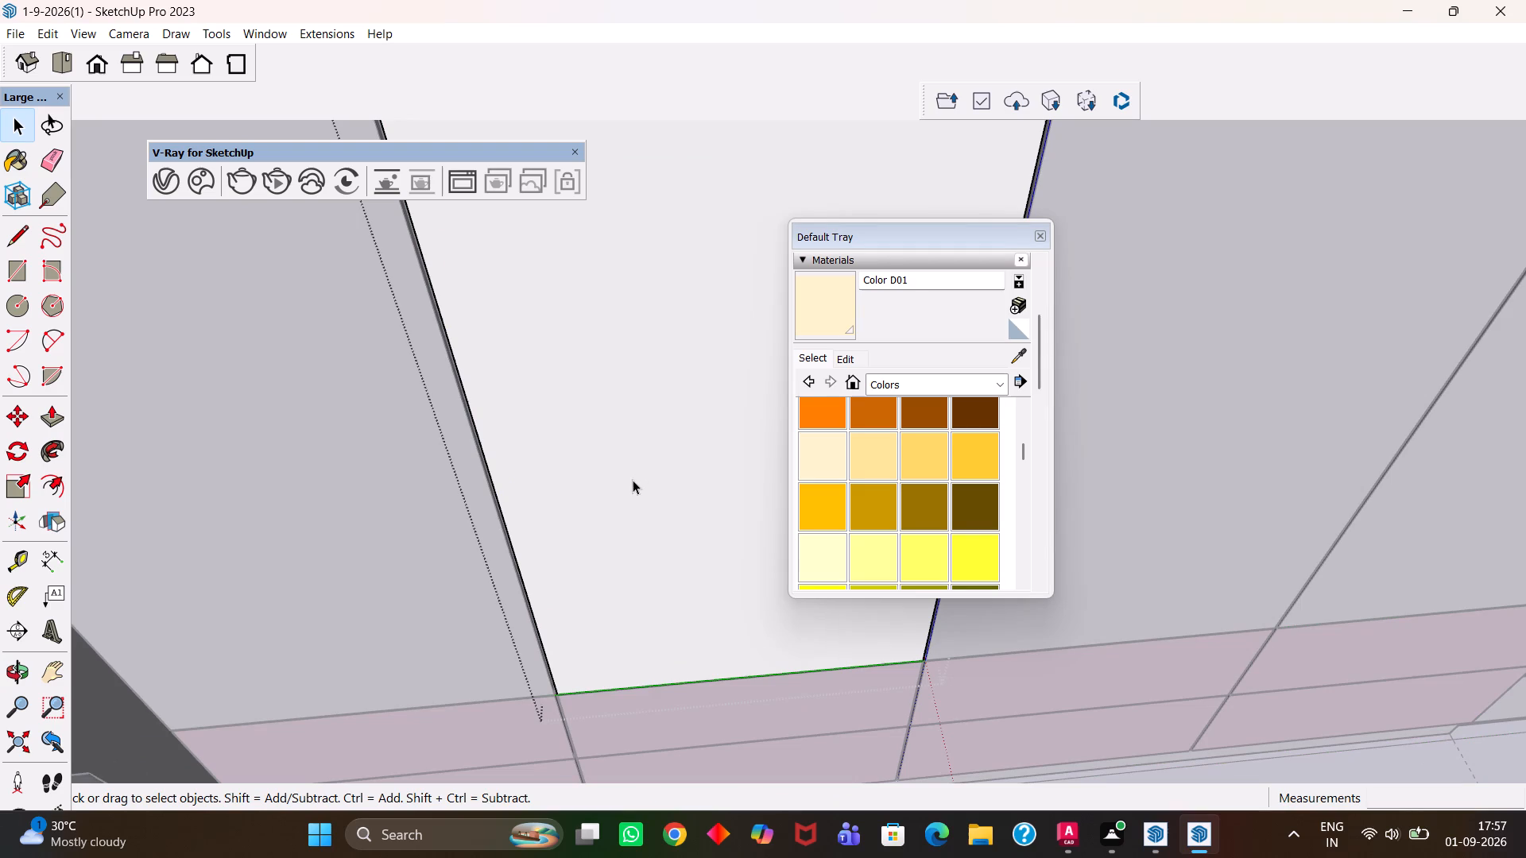
pyautogui.press('b')
pyautogui.click(633, 480)
pyautogui.click(348, 530)
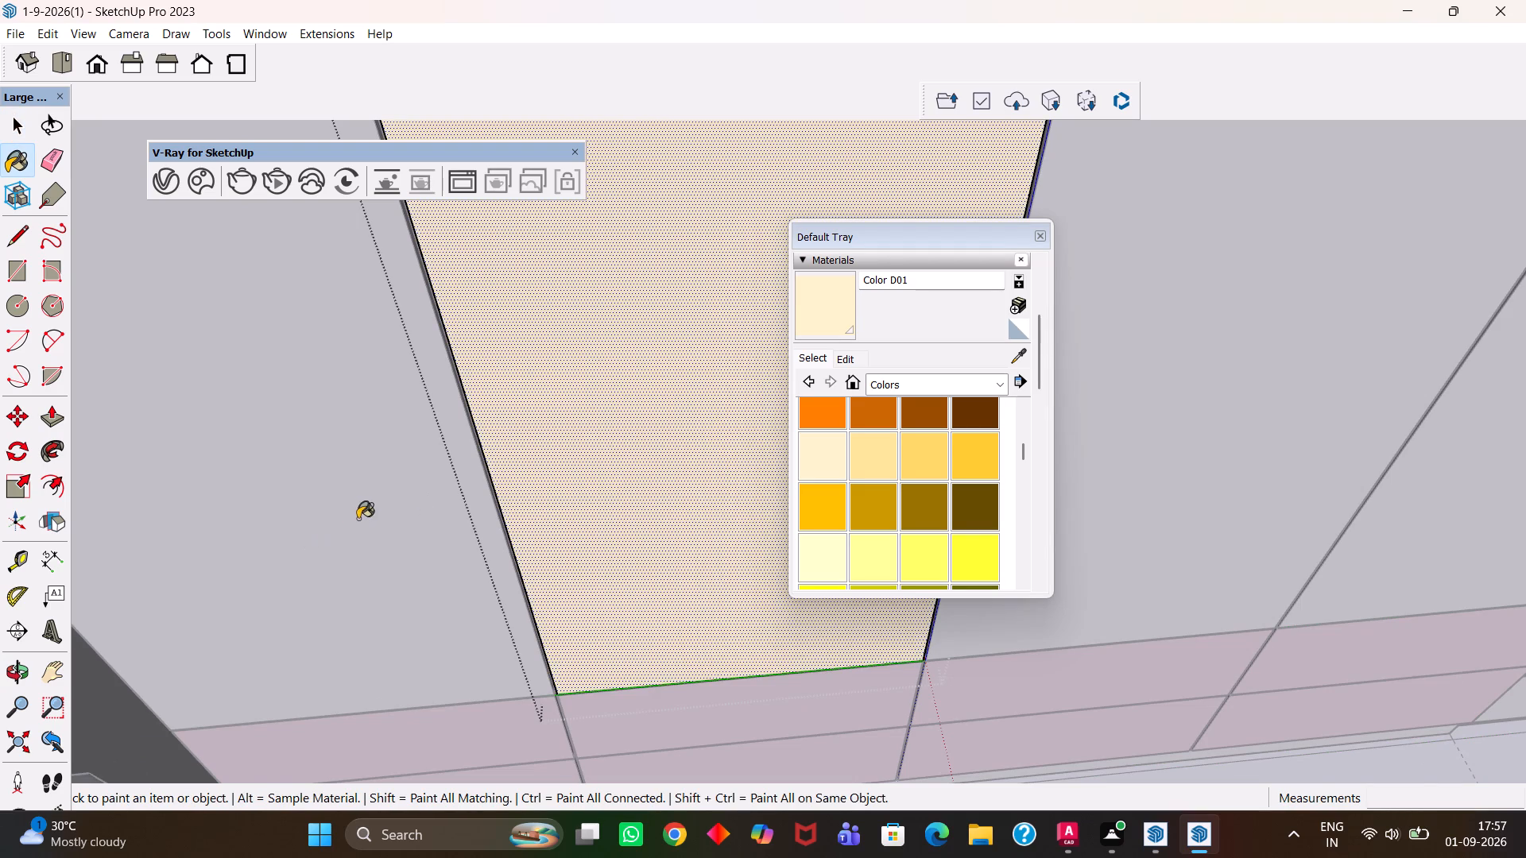
pyautogui.scroll(-9, 358, 519)
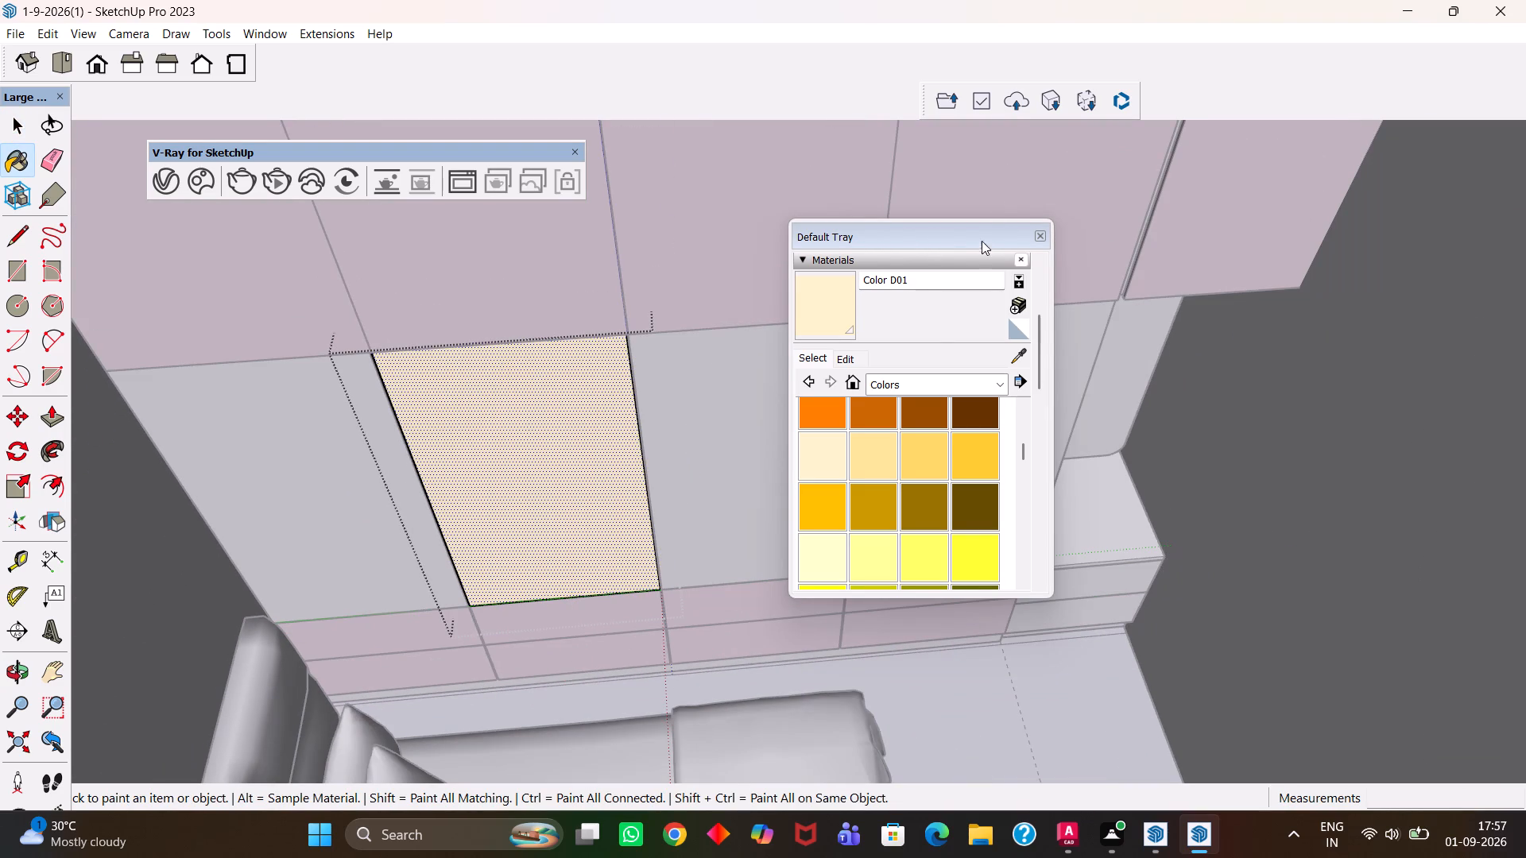
pyautogui.click(1036, 236)
# Open the middle-row door nearest the bed's headboard and paint its front face with Color D01.
pyautogui.scroll(-4, 595, 475)
pyautogui.moveTo(640, 524); pyautogui.dragTo(636, 530, button='middle')
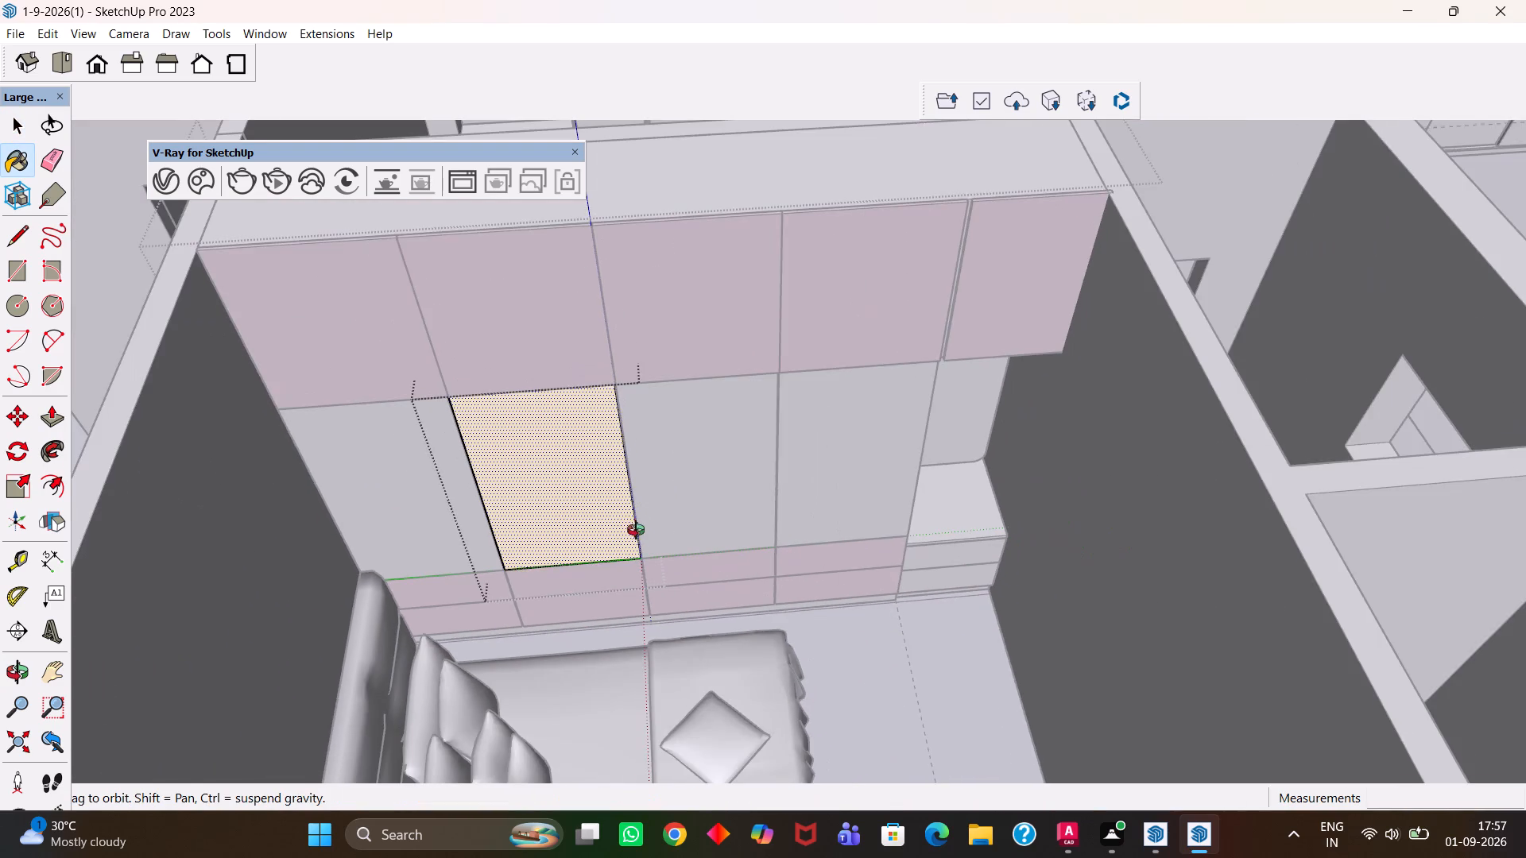
pyautogui.moveTo(636, 530); pyautogui.dragTo(608, 535, button='middle')
pyautogui.middleClick(608, 535)
pyautogui.scroll(4, 608, 535)
pyautogui.press('h')
pyautogui.moveTo(521, 514); pyautogui.dragTo(798, 481)
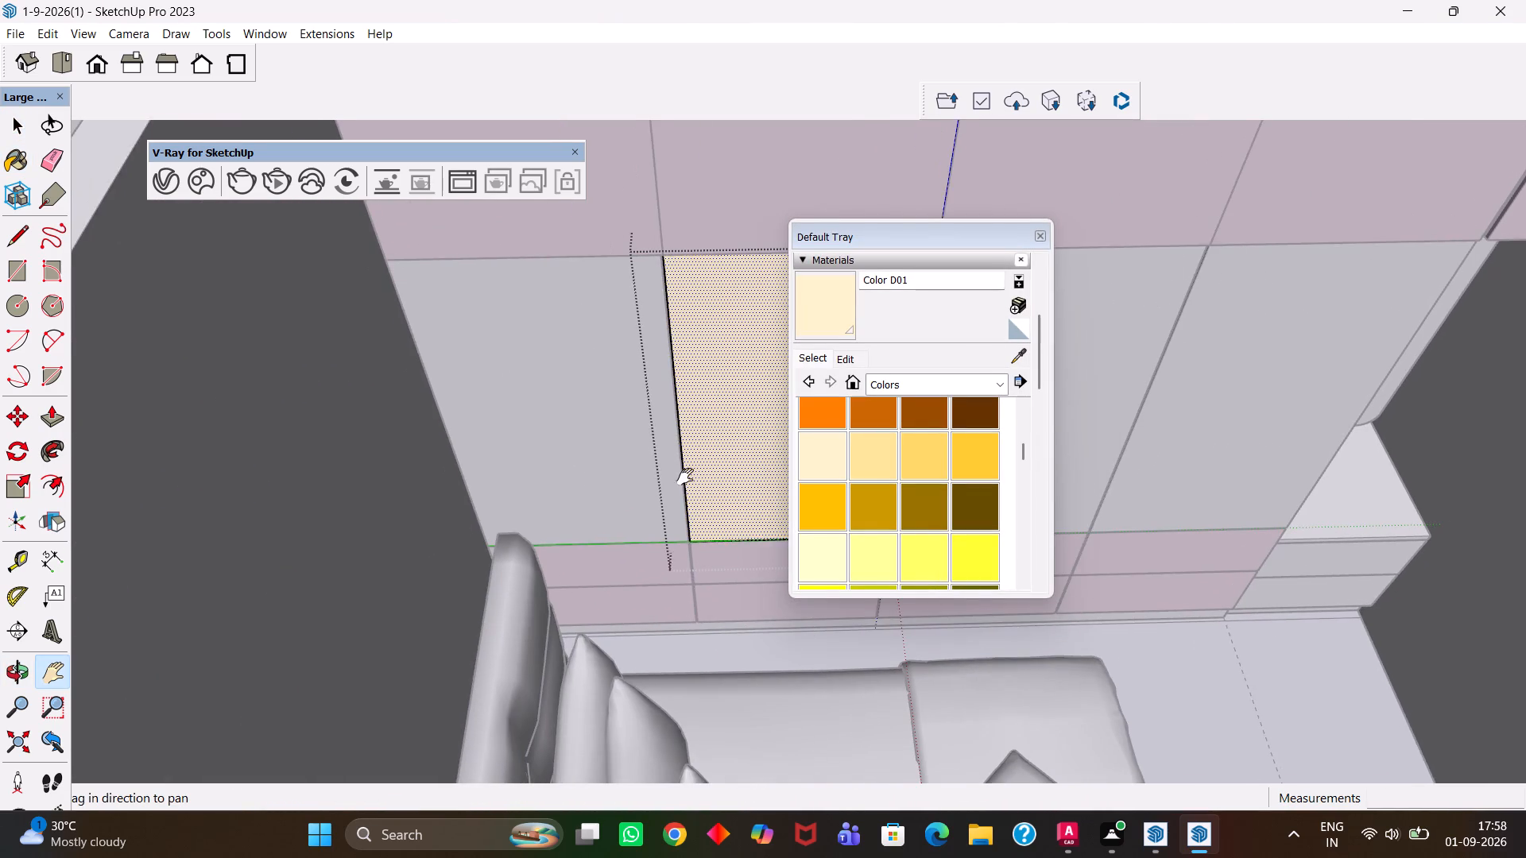
pyautogui.press('space')
pyautogui.tripleClick(597, 454)
pyautogui.click(595, 453)
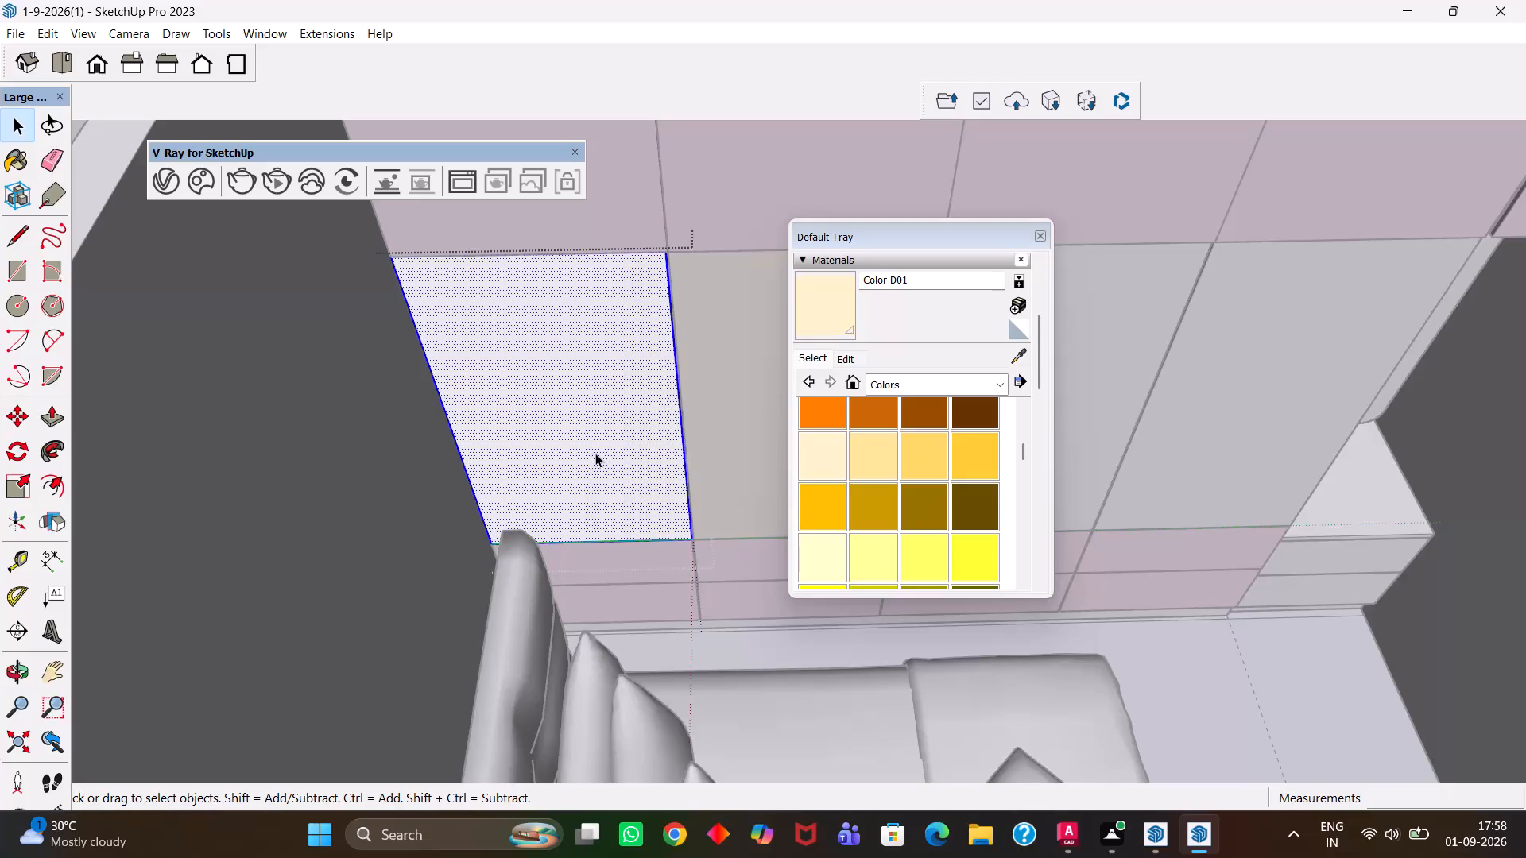
pyautogui.press('b')
pyautogui.click(595, 453)
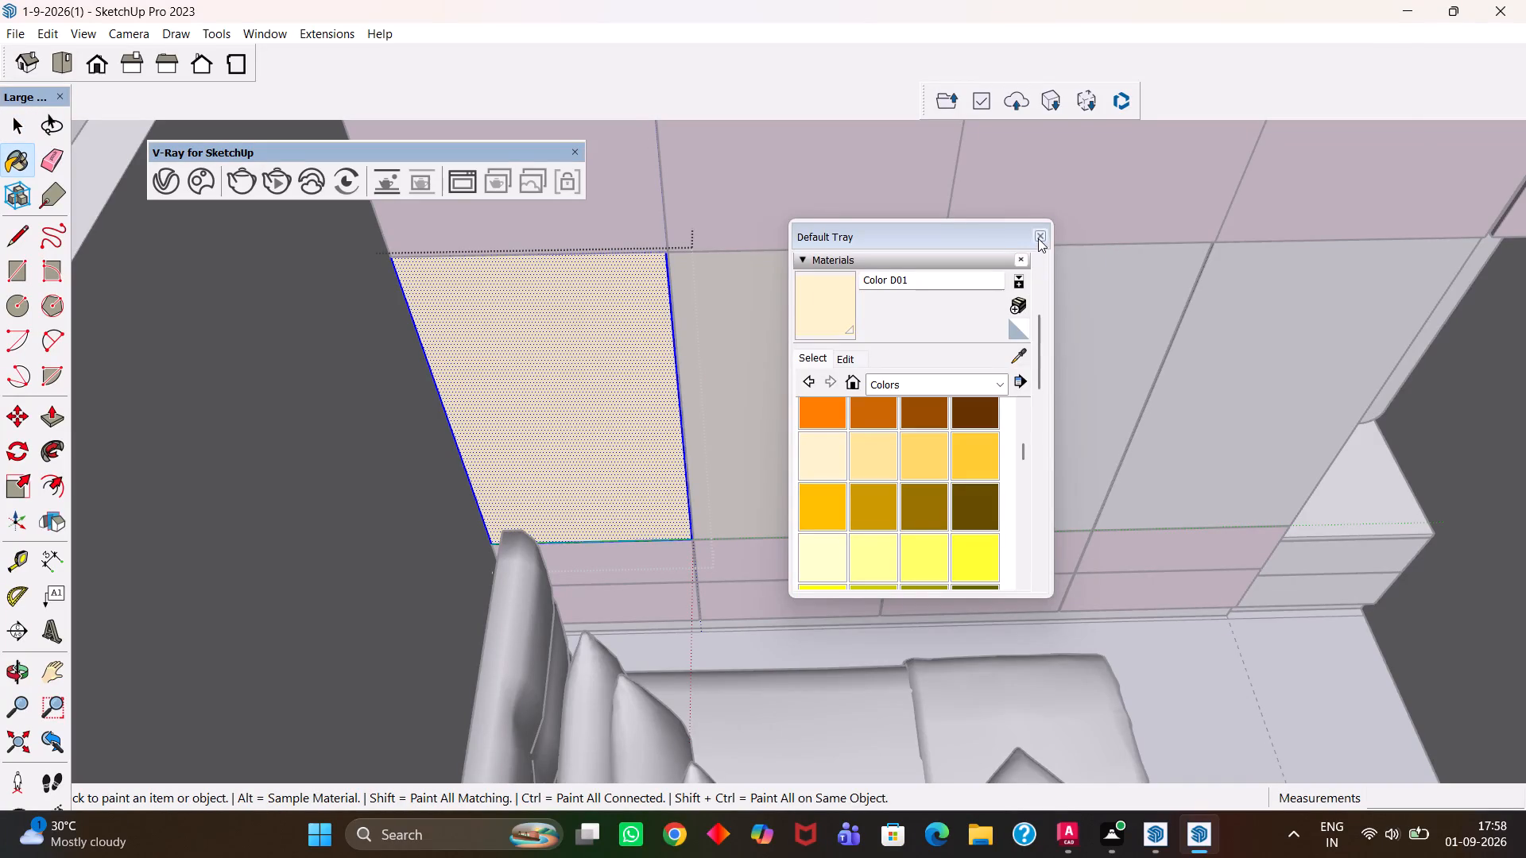
pyautogui.click(1038, 238)
# Open the third middle-row door from the headboard end and paint its front face with Color D01.
pyautogui.moveTo(797, 430); pyautogui.dragTo(810, 431, button='middle')
pyautogui.press('h')
pyautogui.scroll(1, 815, 431)
pyautogui.moveTo(914, 430); pyautogui.dragTo(640, 441)
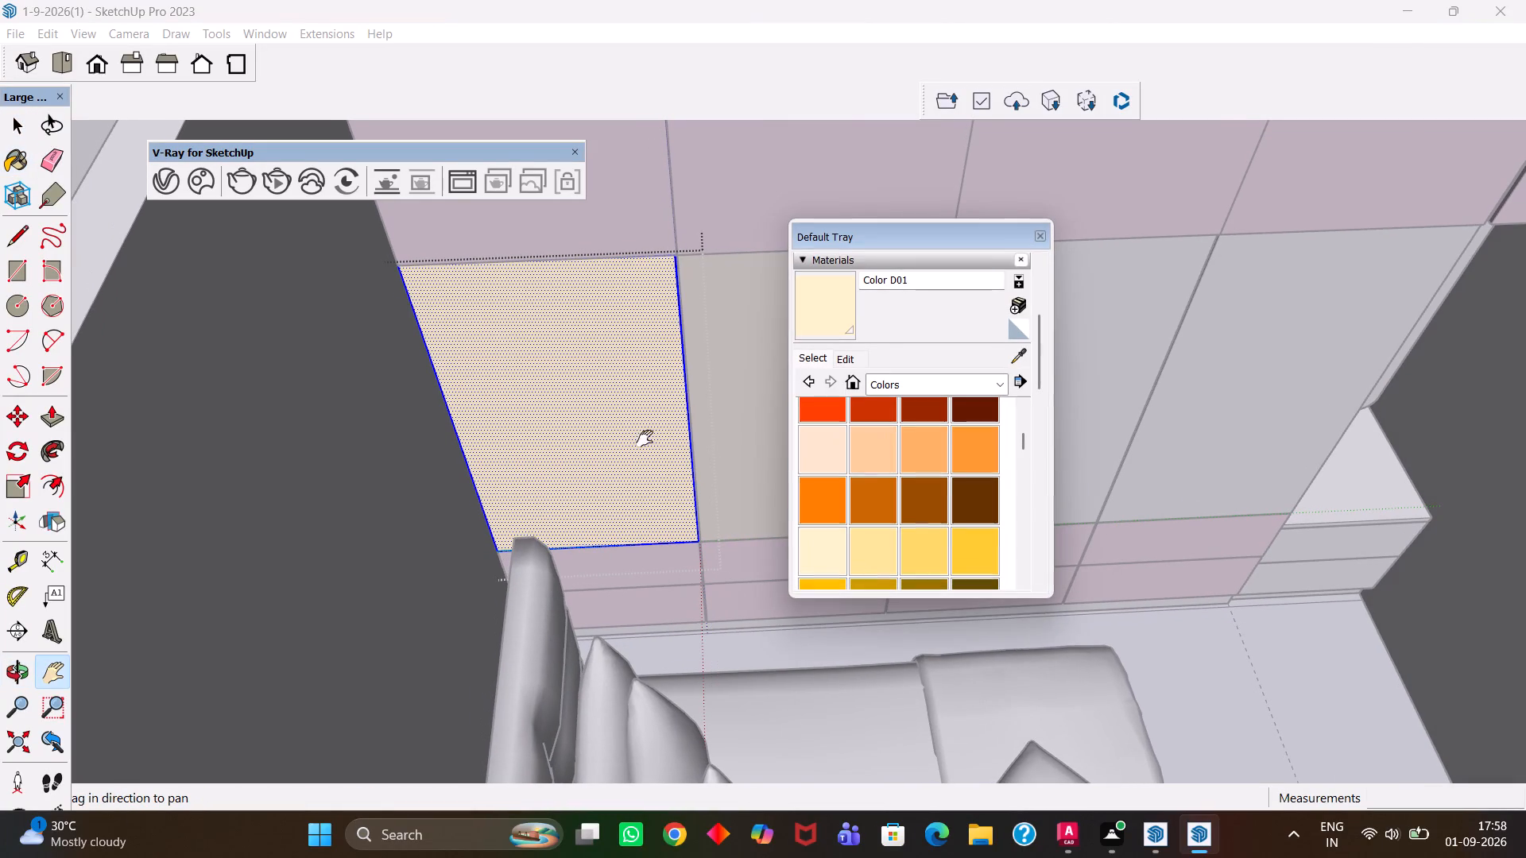
pyautogui.click(1035, 235)
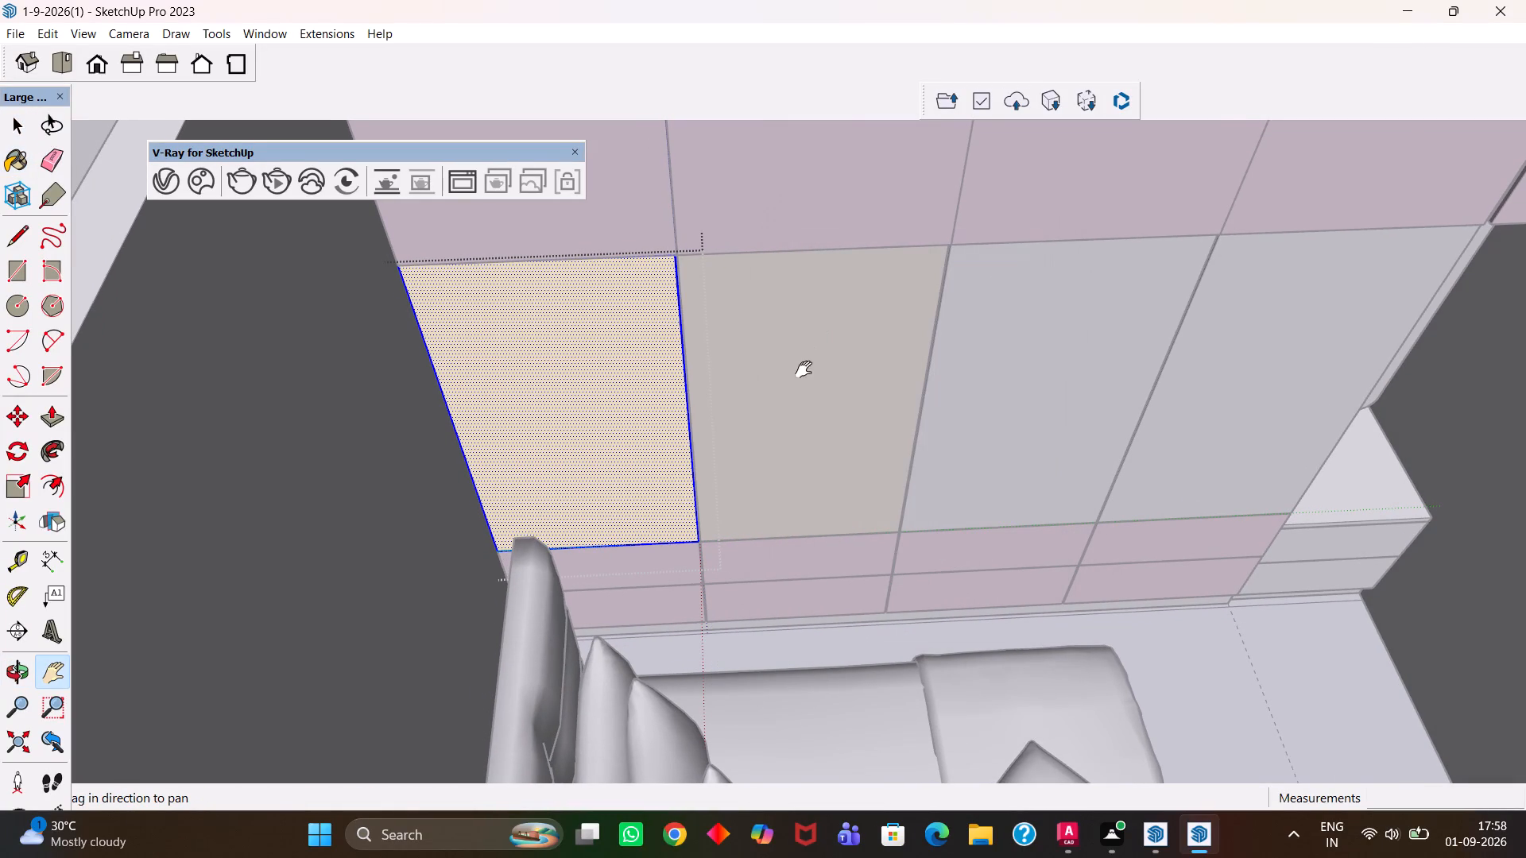
pyautogui.moveTo(925, 451); pyautogui.dragTo(699, 471)
pyautogui.press('space')
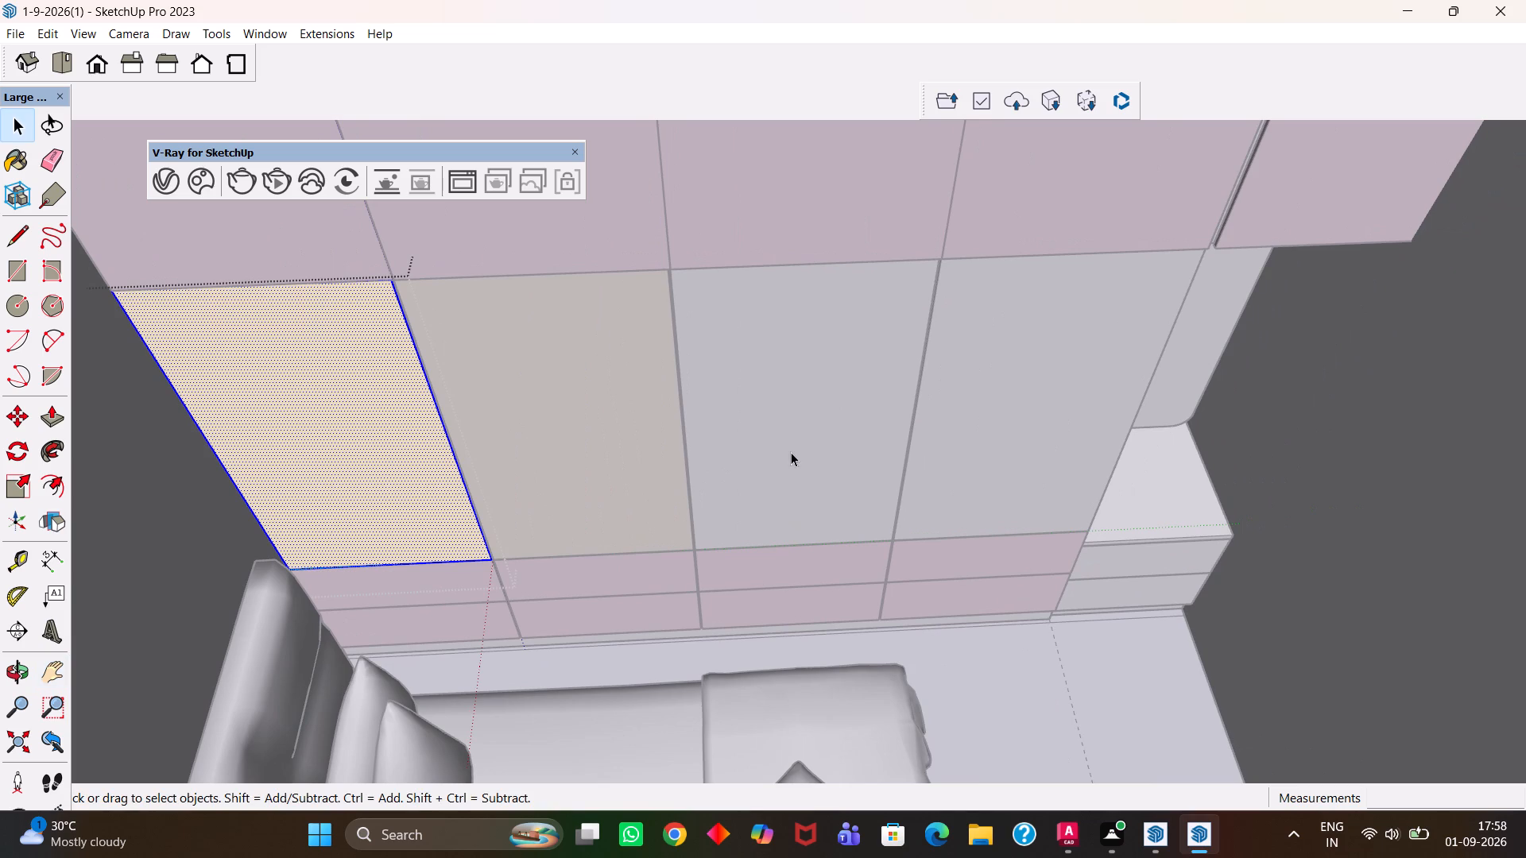
pyautogui.doubleClick(788, 451)
pyautogui.click(784, 438)
pyautogui.doubleClick(784, 438)
pyautogui.press('b')
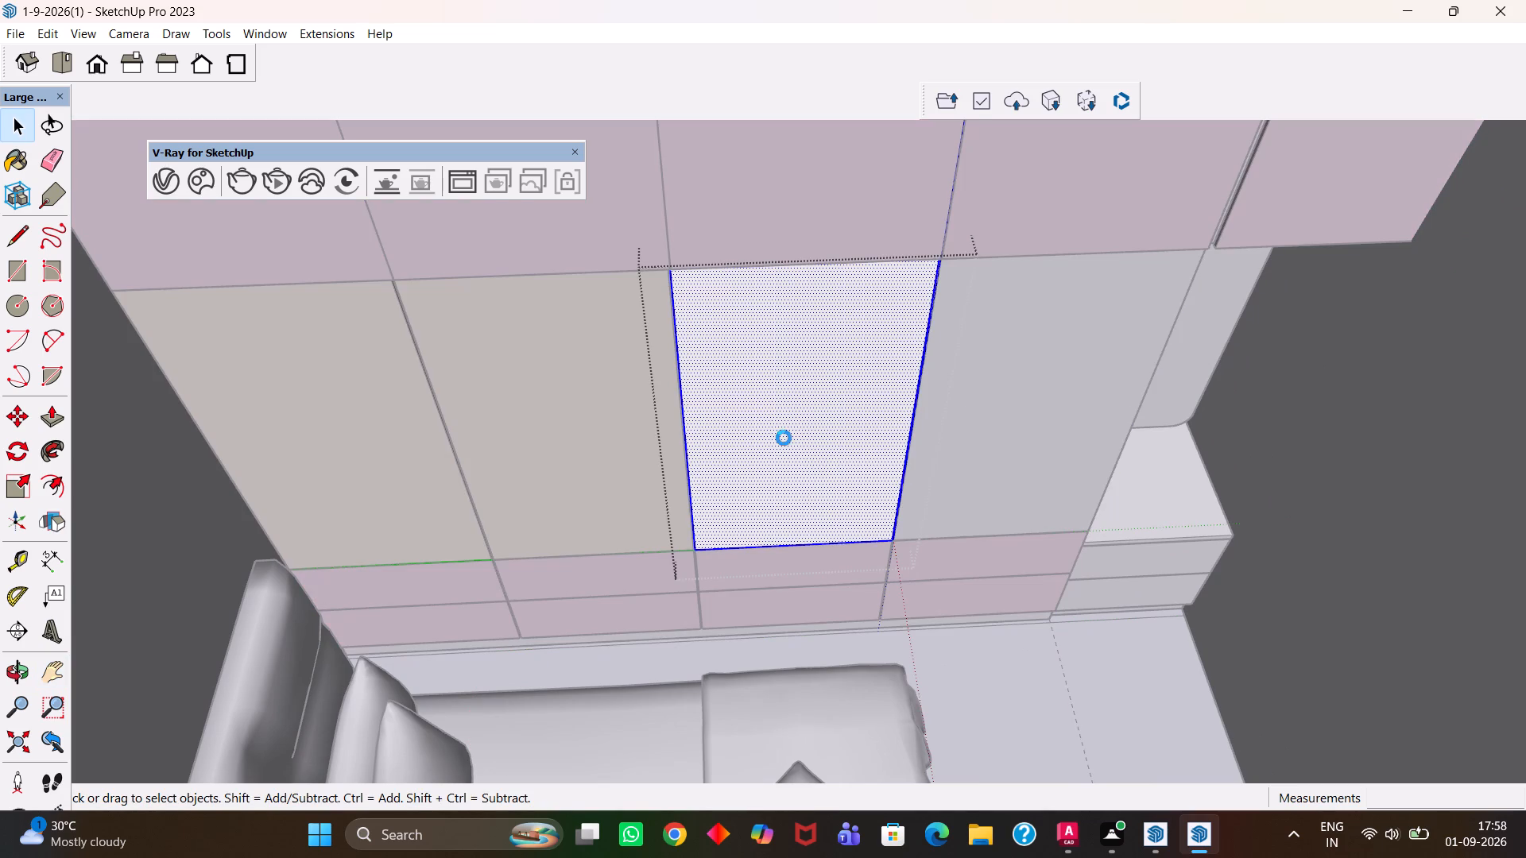
pyautogui.click(784, 438)
pyautogui.click(1036, 234)
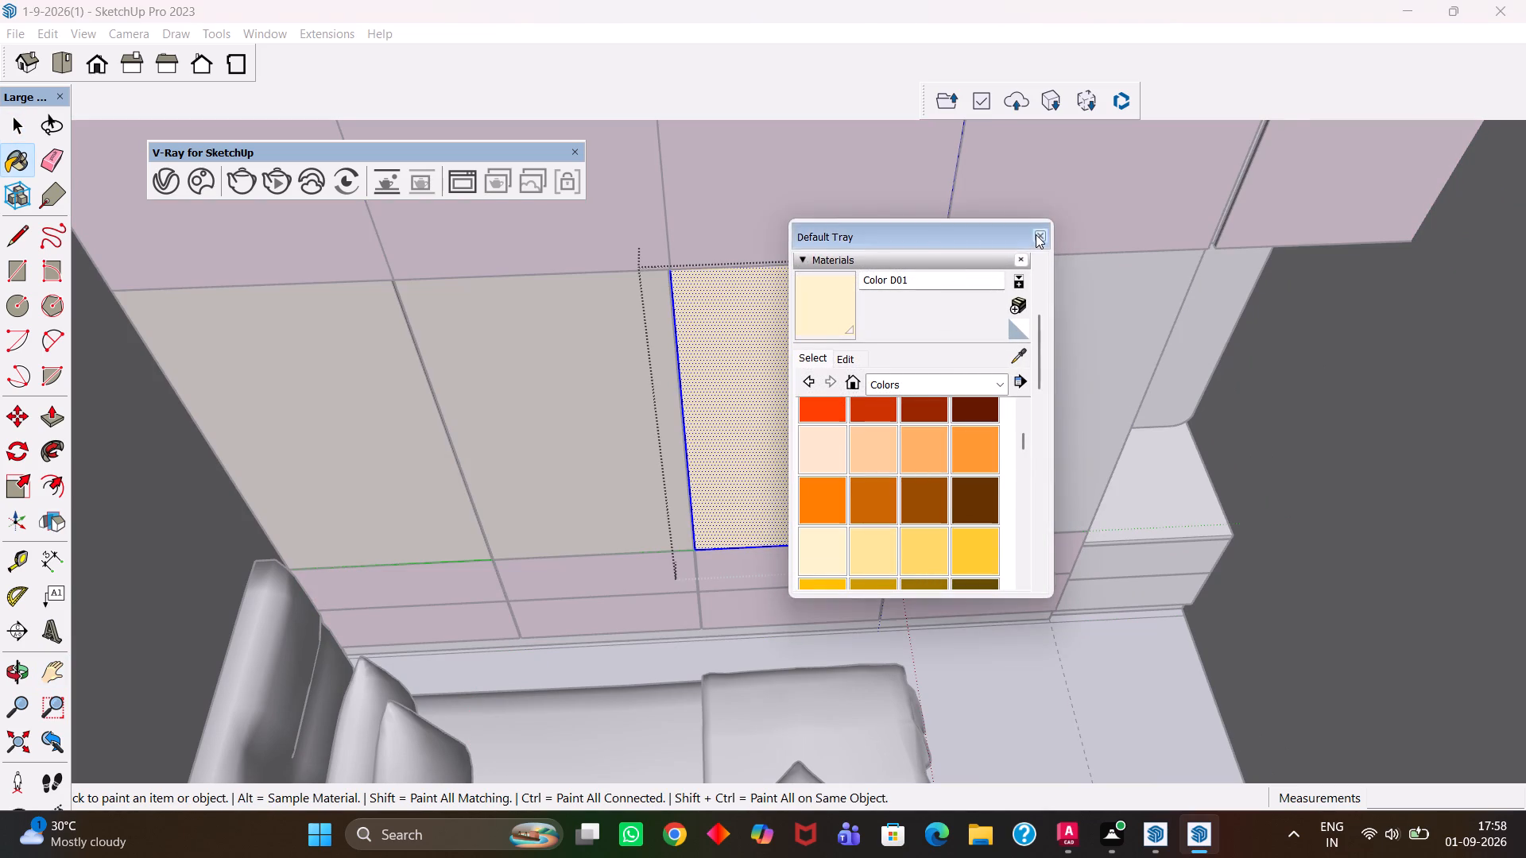
# Open the fourth middle-row door, beside the low drawer unit, and paint its front face with Color D01.
pyautogui.scroll(2, 986, 398)
pyautogui.scroll(-1, 986, 402)
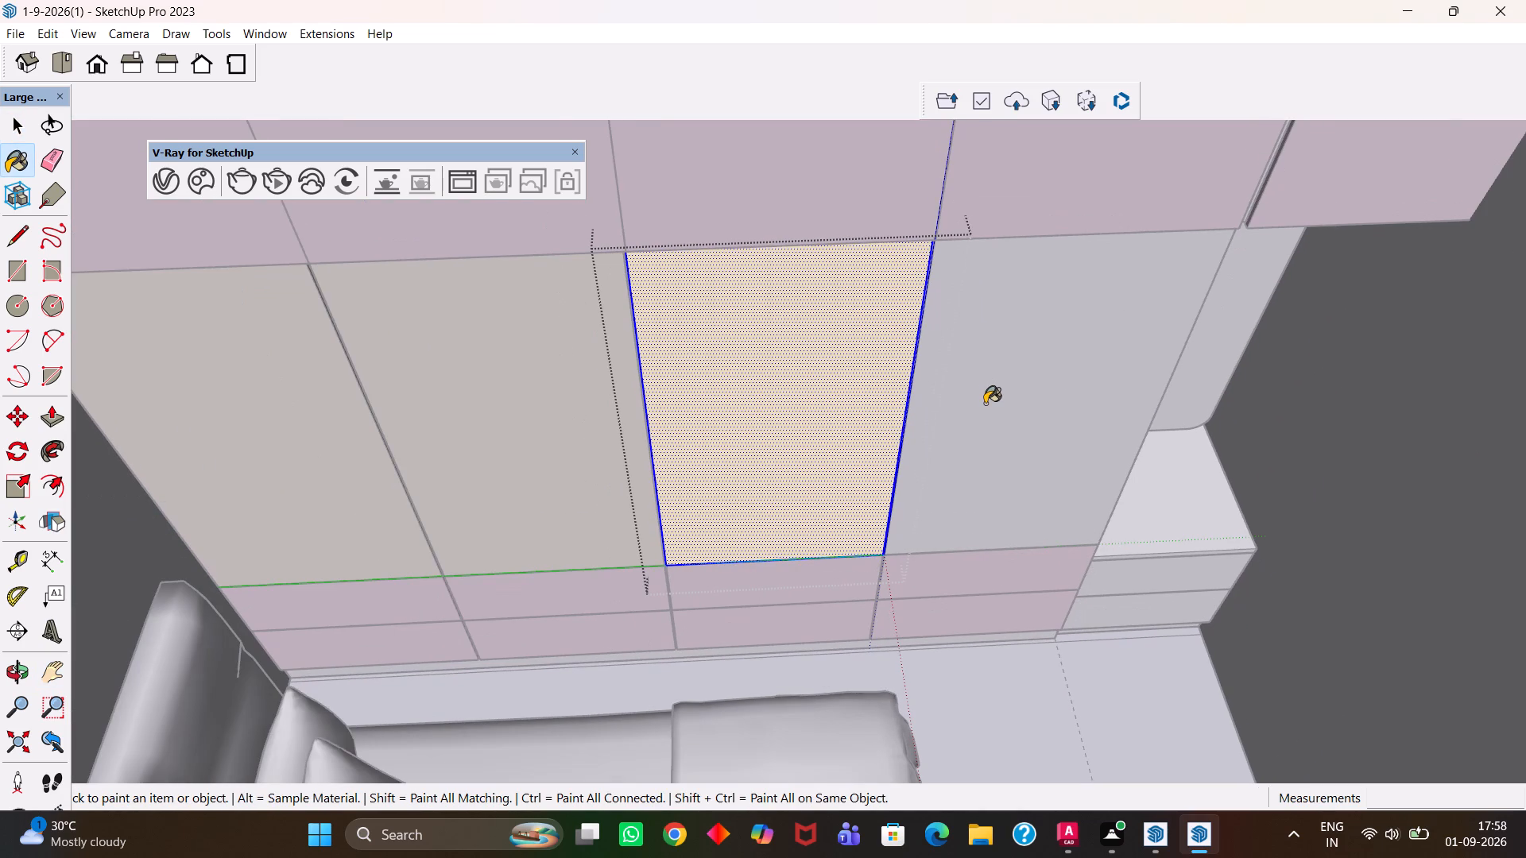
pyautogui.scroll(-4, 985, 404)
pyautogui.press('space')
pyautogui.scroll(-1, 1005, 402)
pyautogui.tripleClick(1010, 400)
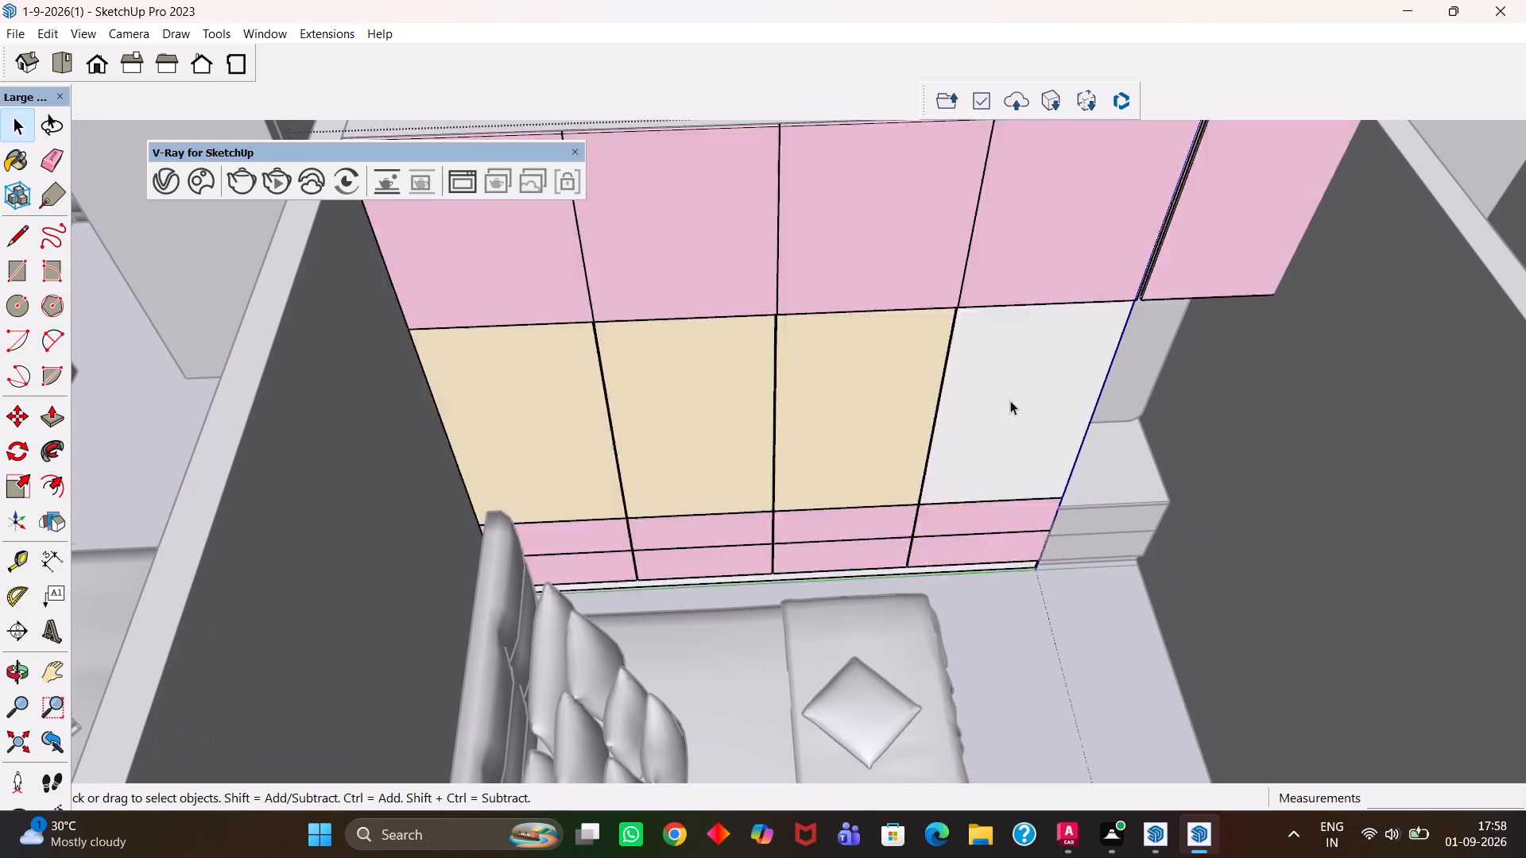
pyautogui.press('b')
pyautogui.click(1010, 400)
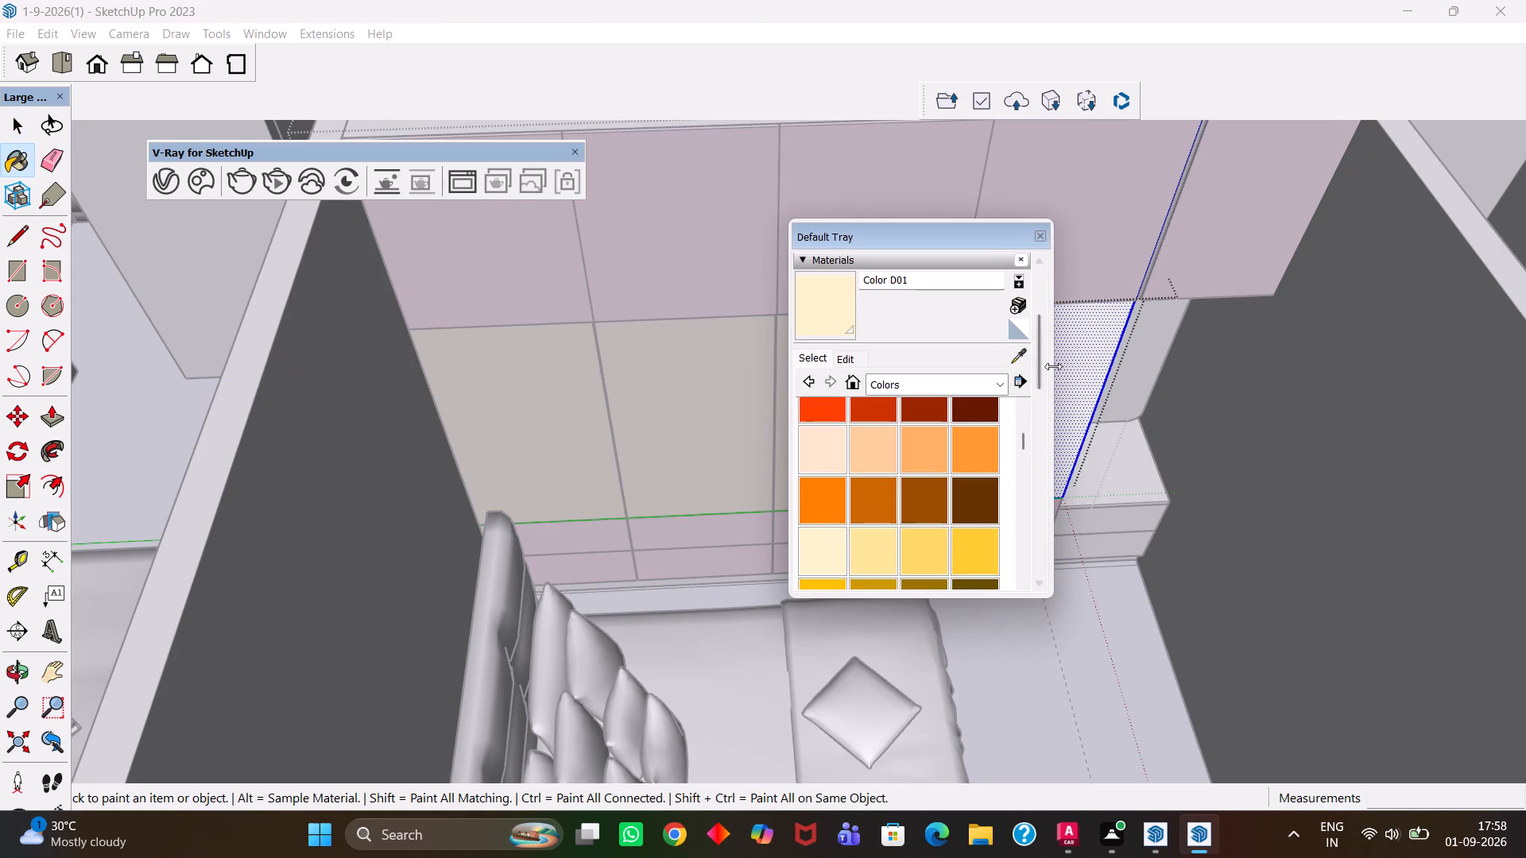
pyautogui.click(1078, 365)
pyautogui.click(1041, 234)
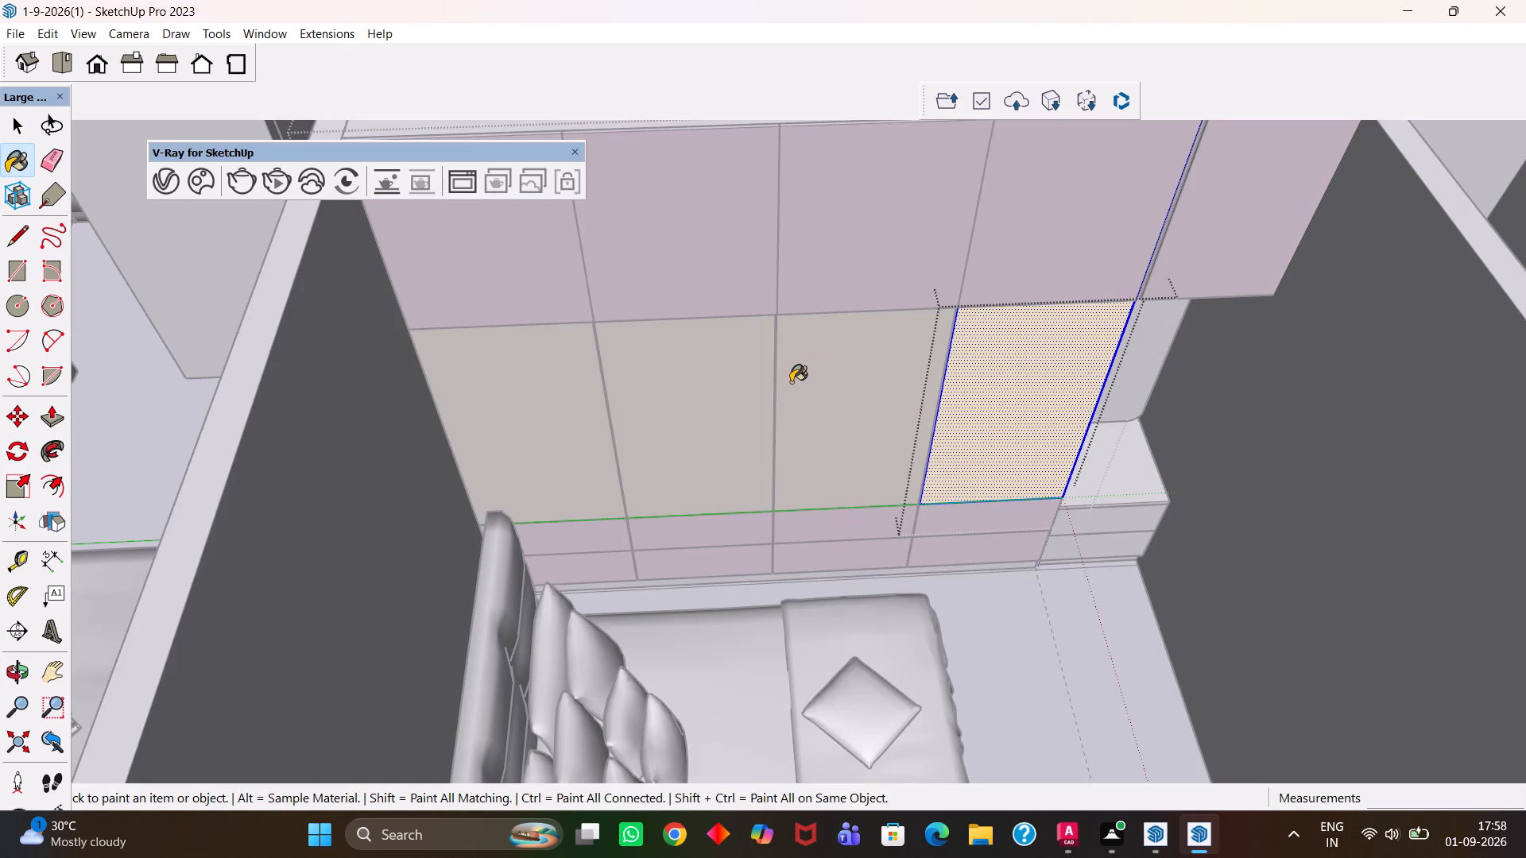
# Open the low drawer unit beside the wardrobe and paint its body with Color D01 sampled from the neighbouring wardrobe door.
pyautogui.press('h')
pyautogui.scroll(-11, 762, 414)
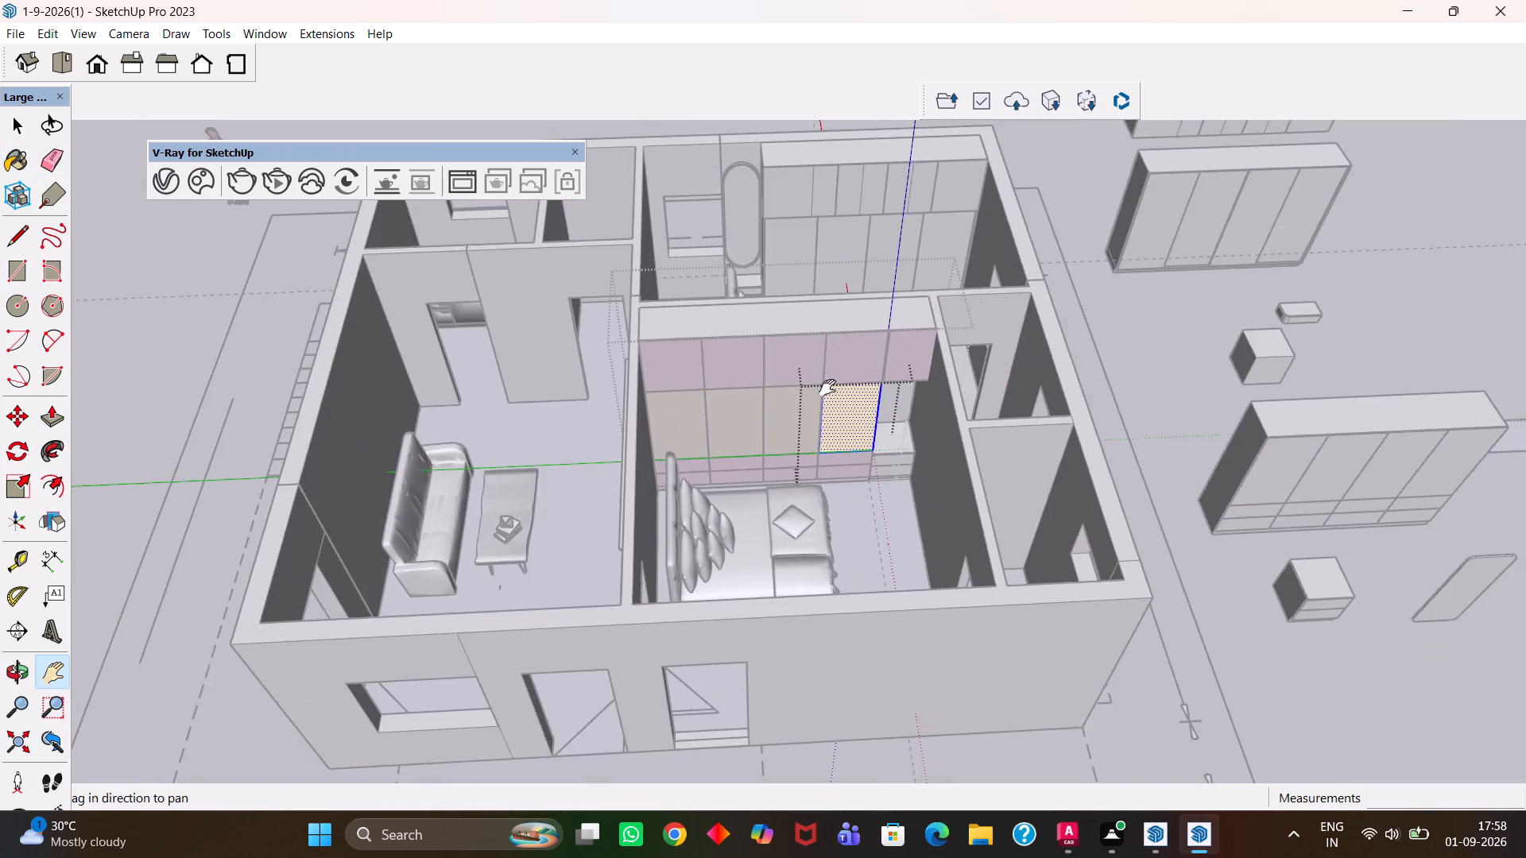
pyautogui.moveTo(827, 388); pyautogui.dragTo(721, 466, button='middle')
pyautogui.press('space')
pyautogui.moveTo(231, 235); pyautogui.dragTo(242, 241)
pyautogui.scroll(3, 803, 454)
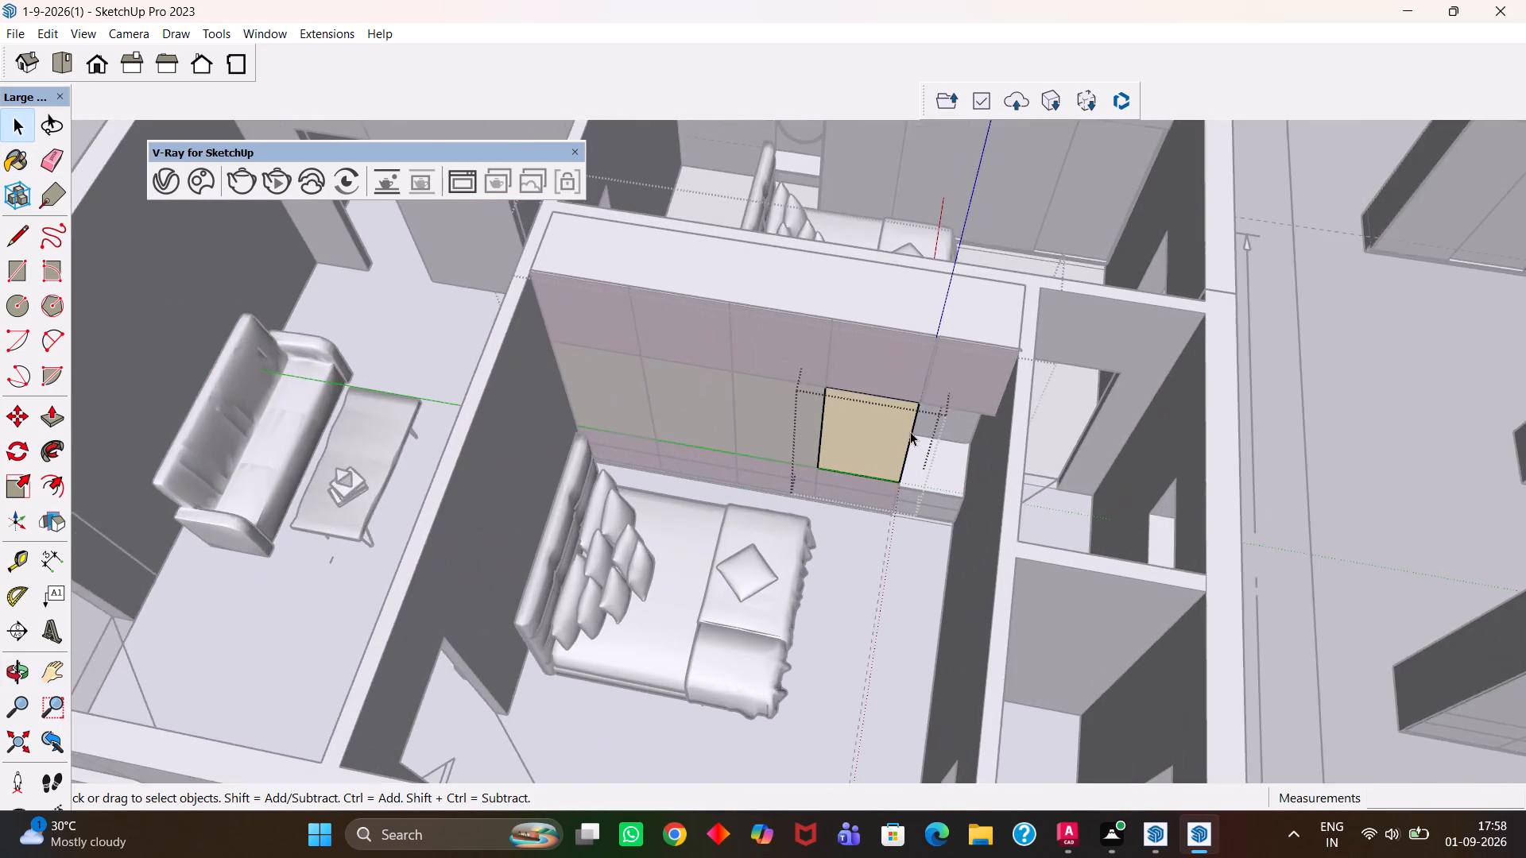
pyautogui.scroll(5, 910, 431)
pyautogui.doubleClick(932, 475)
pyautogui.scroll(3, 917, 480)
pyautogui.tripleClick(917, 479)
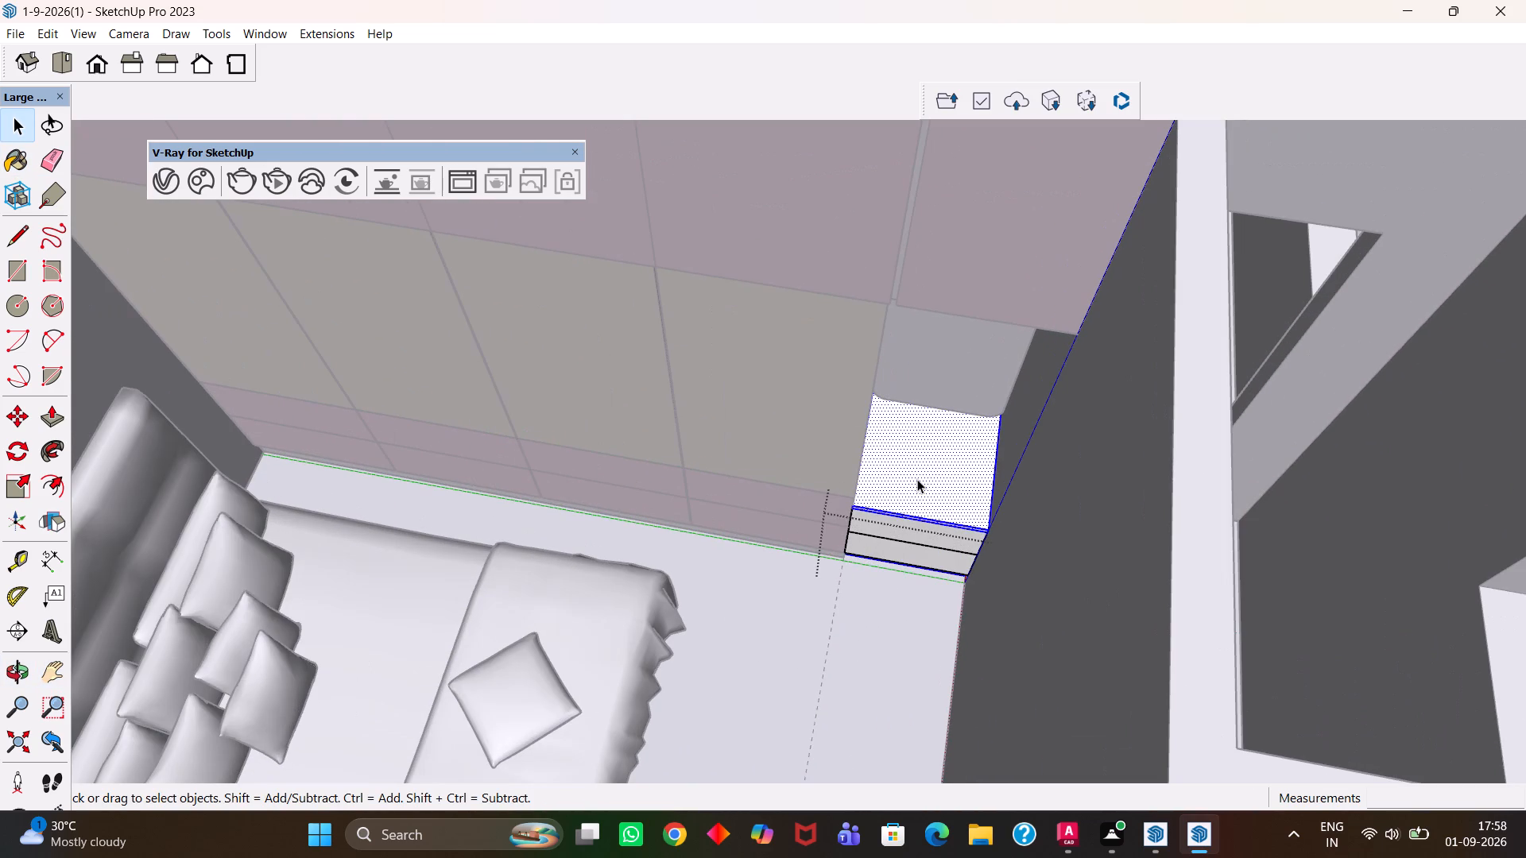
pyautogui.scroll(7, 917, 479)
pyautogui.press('b')
pyautogui.click(917, 479)
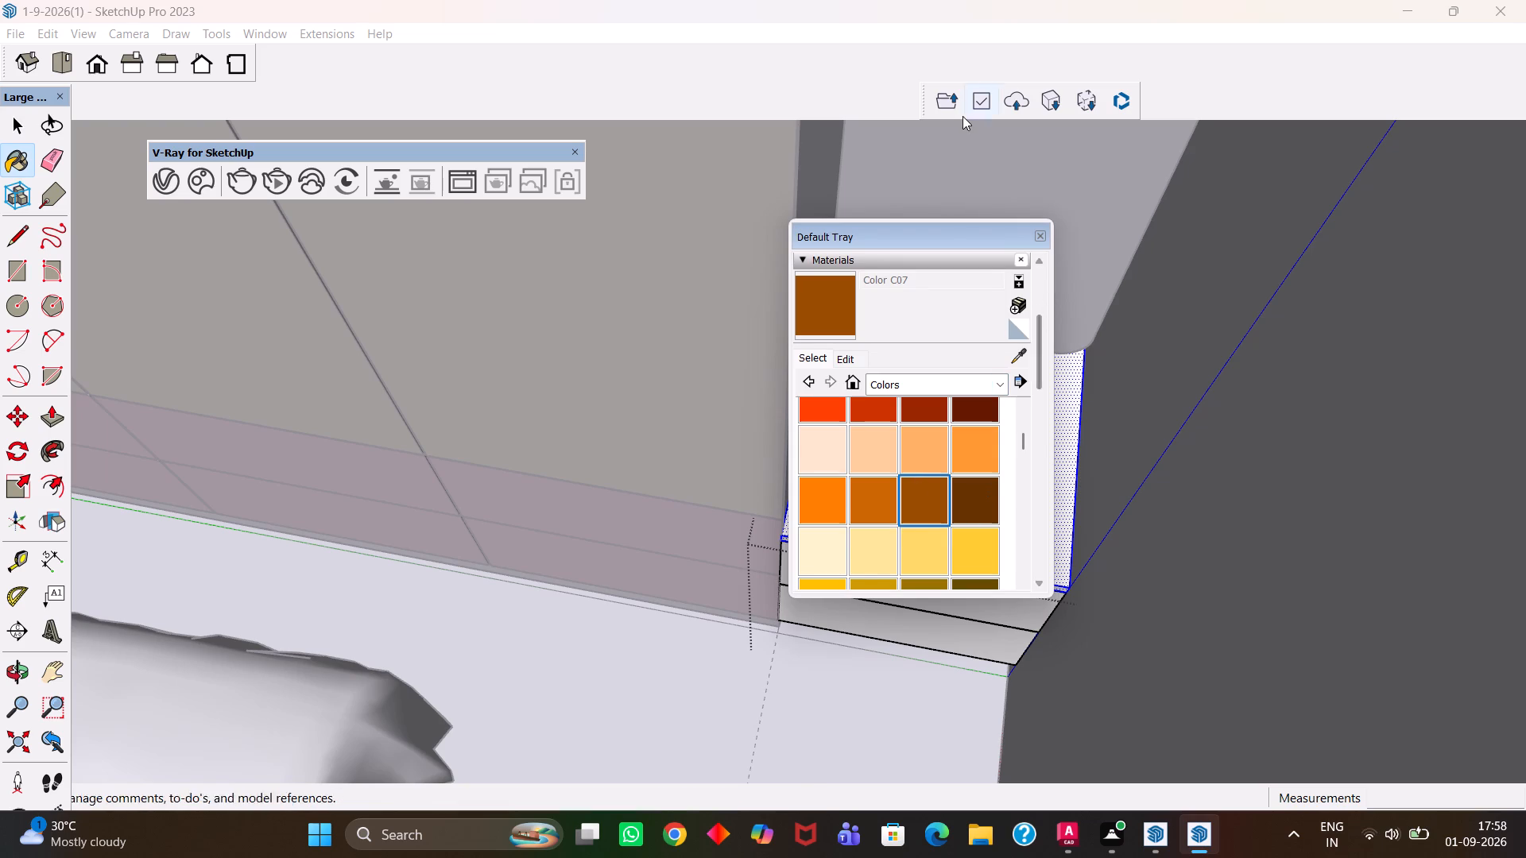
pyautogui.click(1022, 355)
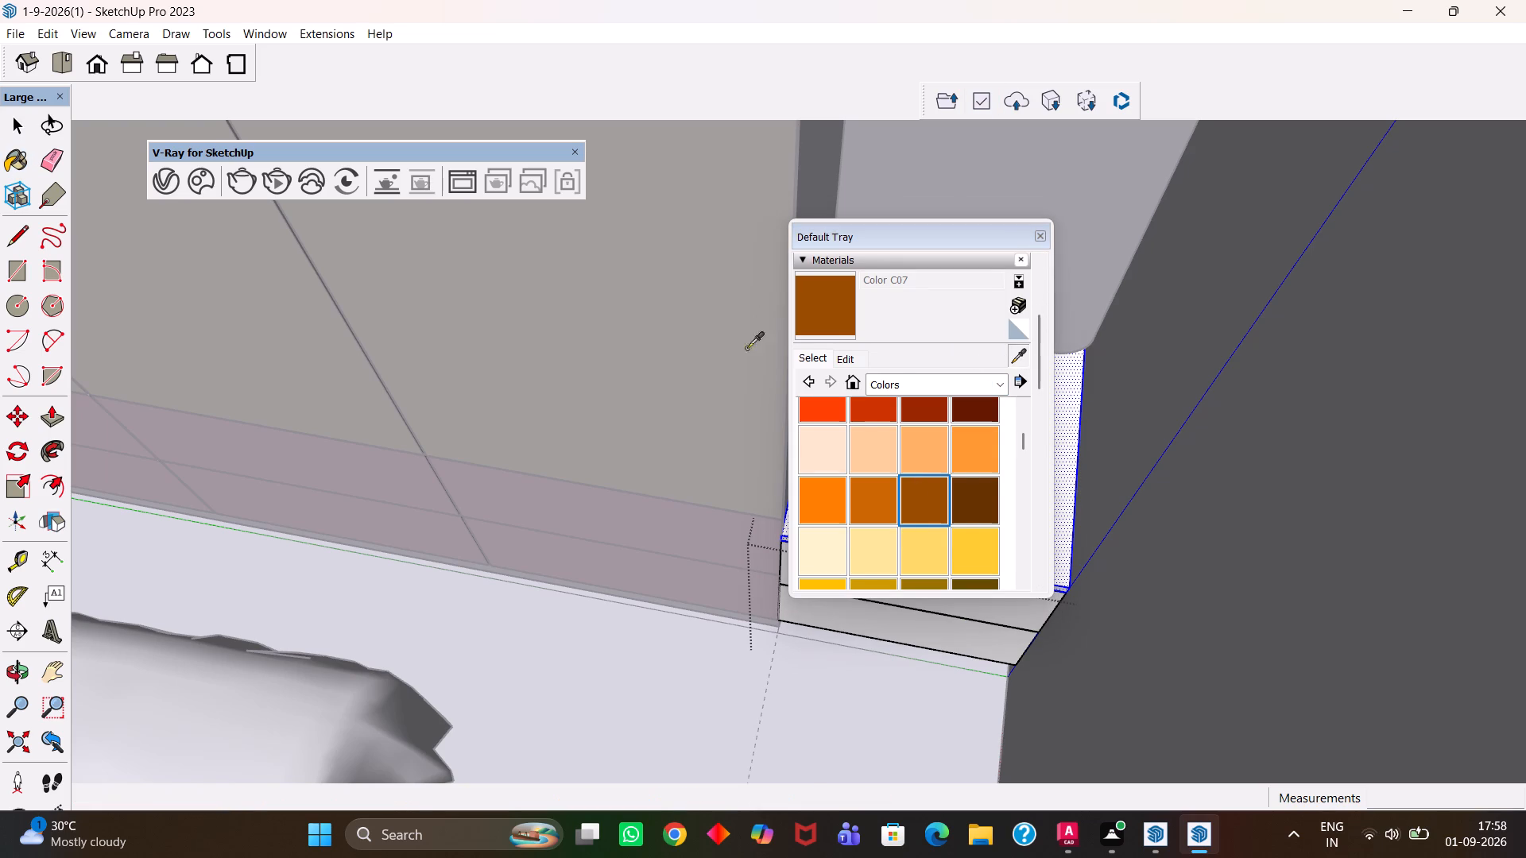
pyautogui.click(675, 350)
pyautogui.click(1042, 233)
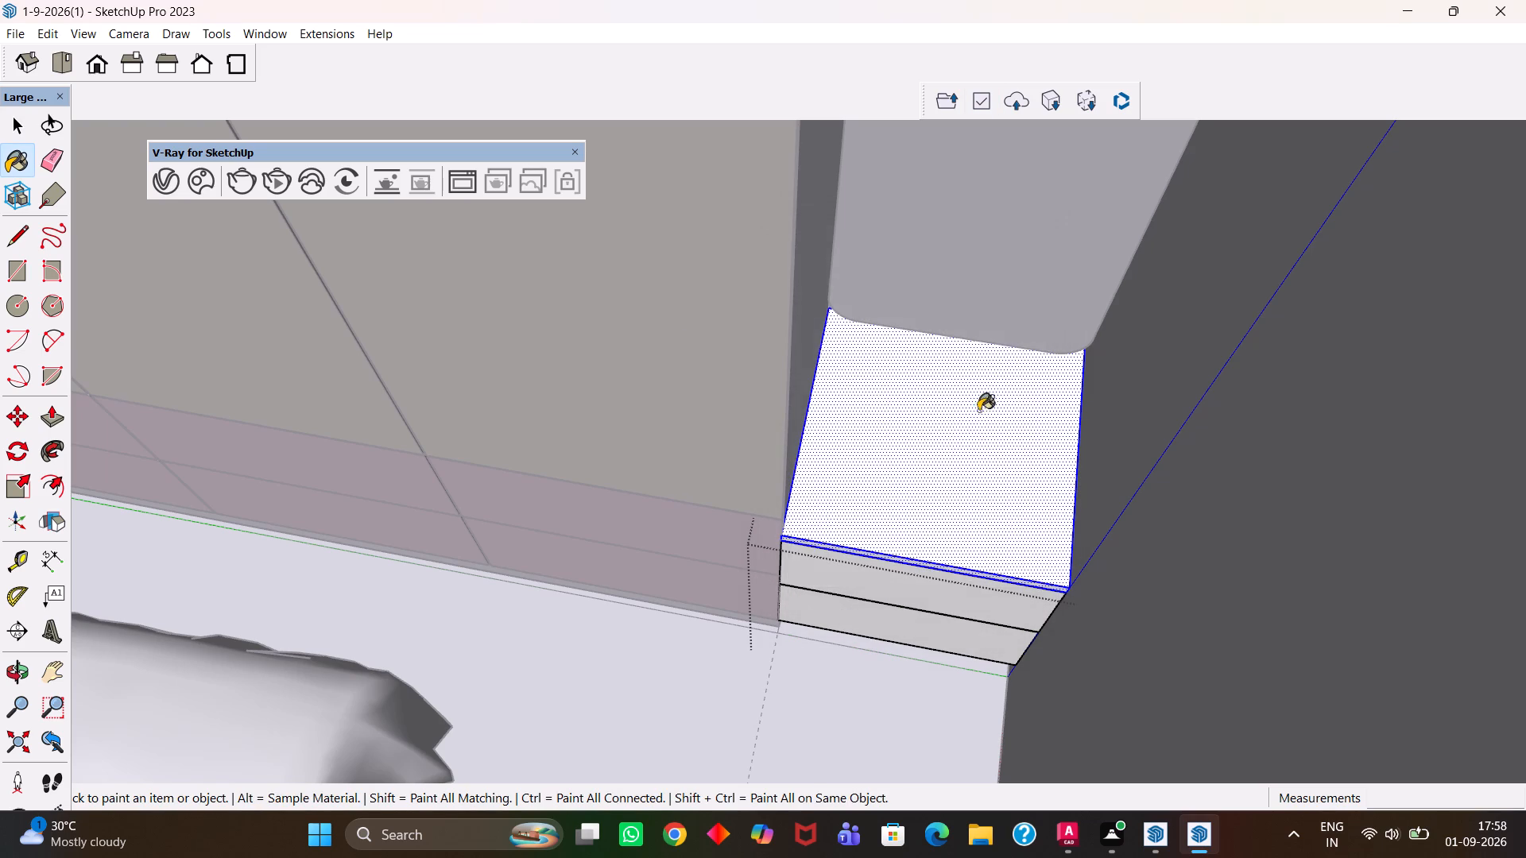
pyautogui.click(953, 451)
pyautogui.scroll(-6, 900, 578)
pyautogui.scroll(-8, 811, 587)
pyautogui.press('h')
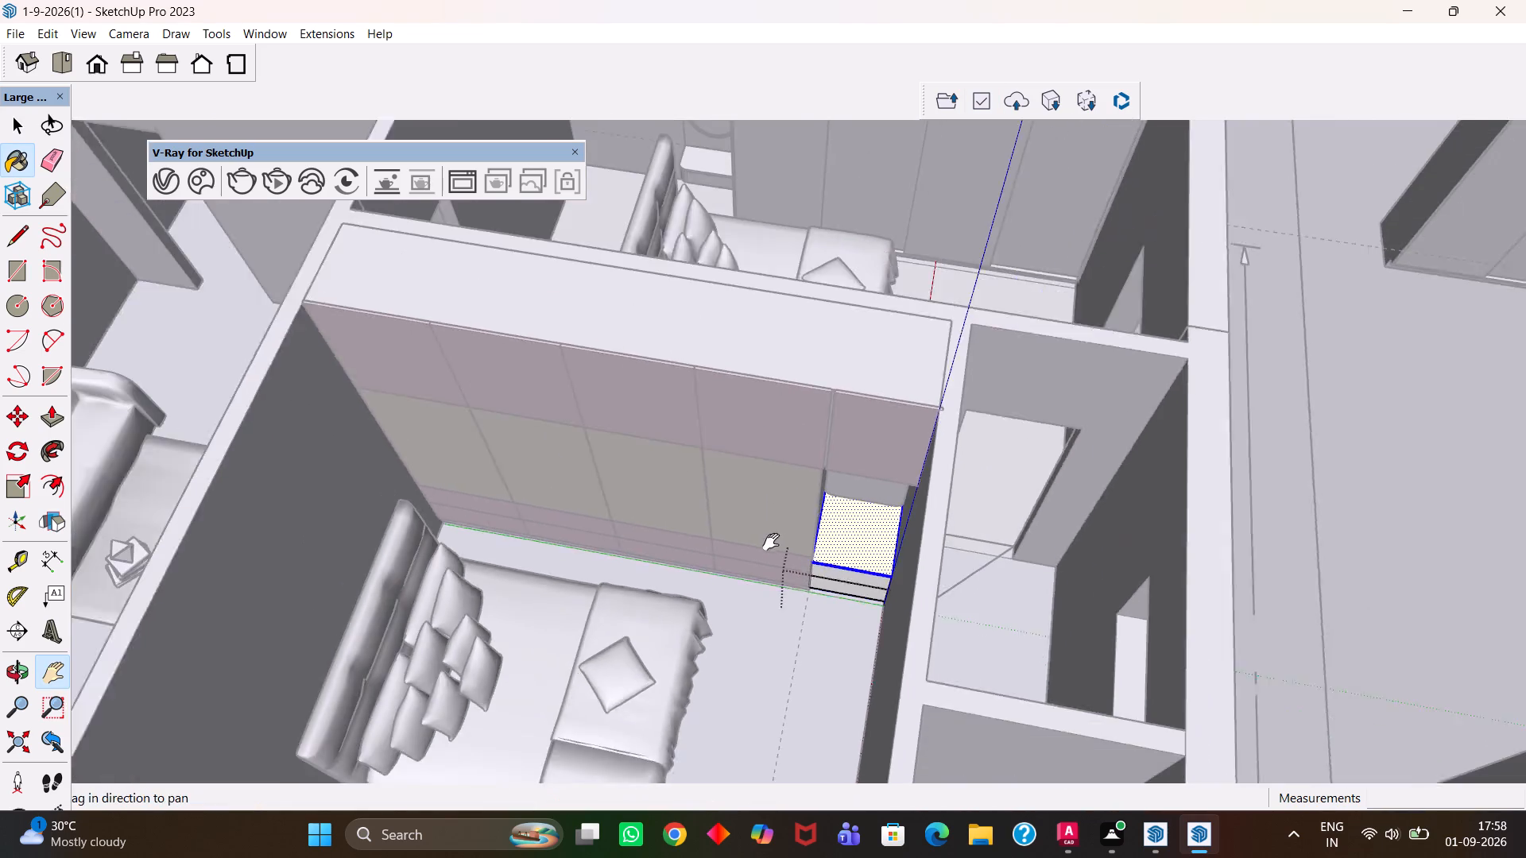
pyautogui.scroll(-1, 771, 542)
pyautogui.moveTo(651, 508); pyautogui.dragTo(756, 555, button='middle')
pyautogui.scroll(1, 651, 508)
pyautogui.scroll(-4, 769, 529)
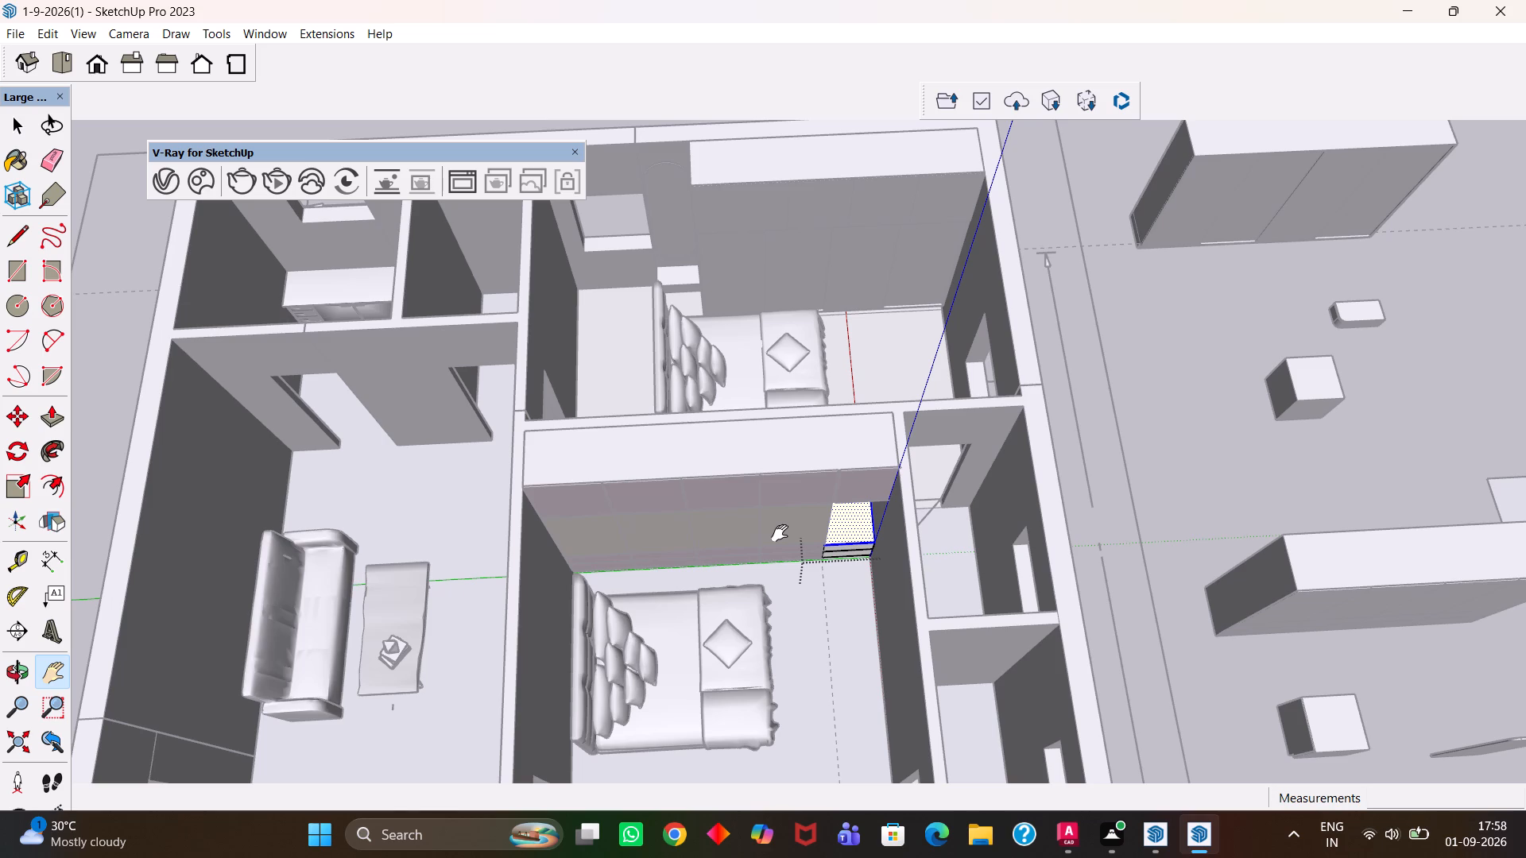
pyautogui.scroll(-7, 780, 533)
pyautogui.press('h')
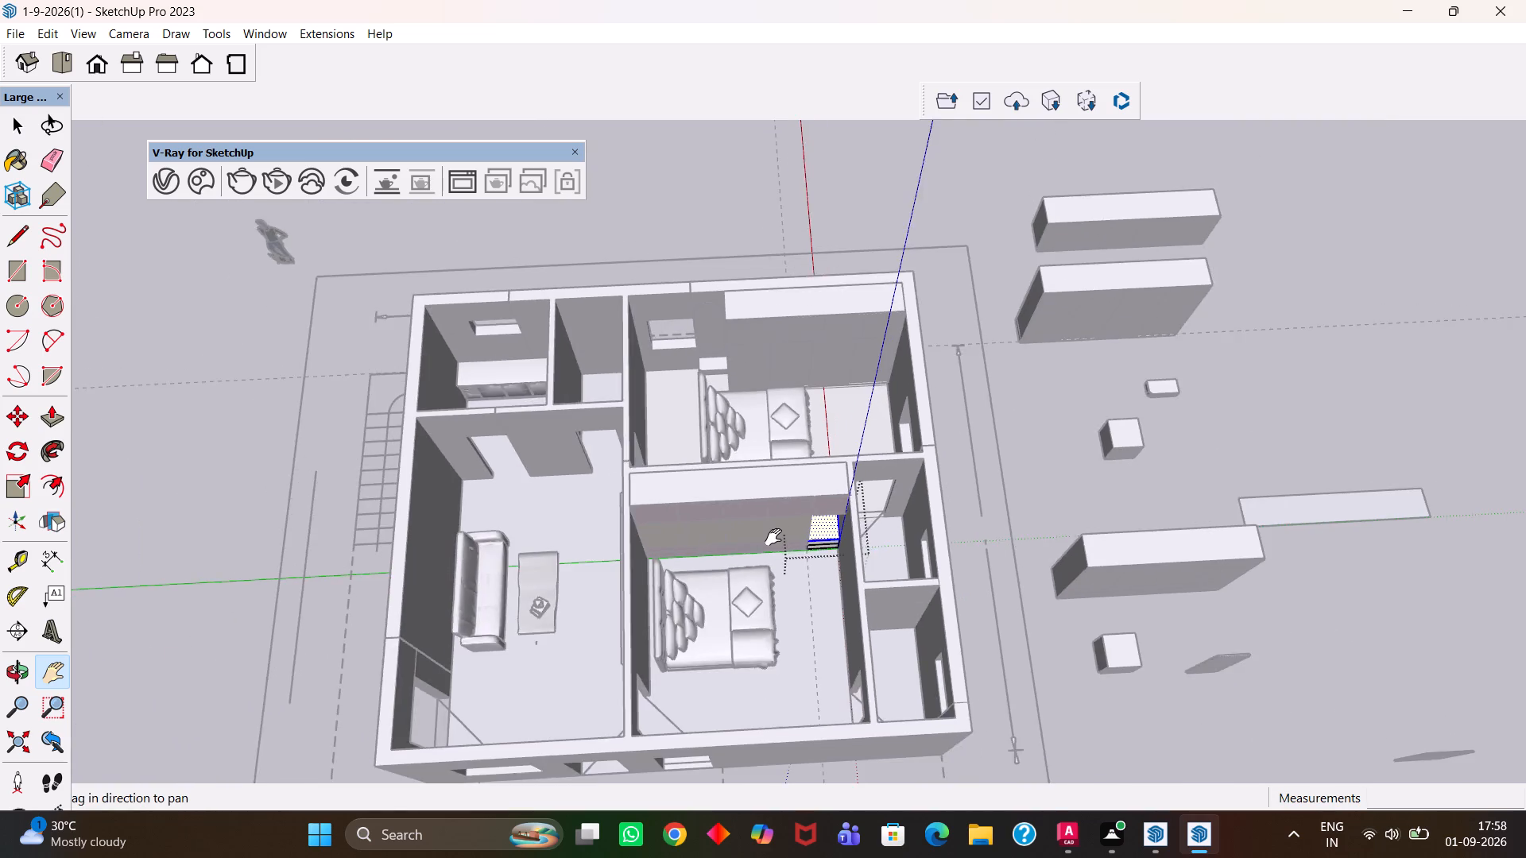
pyautogui.scroll(-3, 773, 537)
pyautogui.scroll(9, 802, 580)
pyautogui.press('space')
pyautogui.doubleClick(1117, 356)
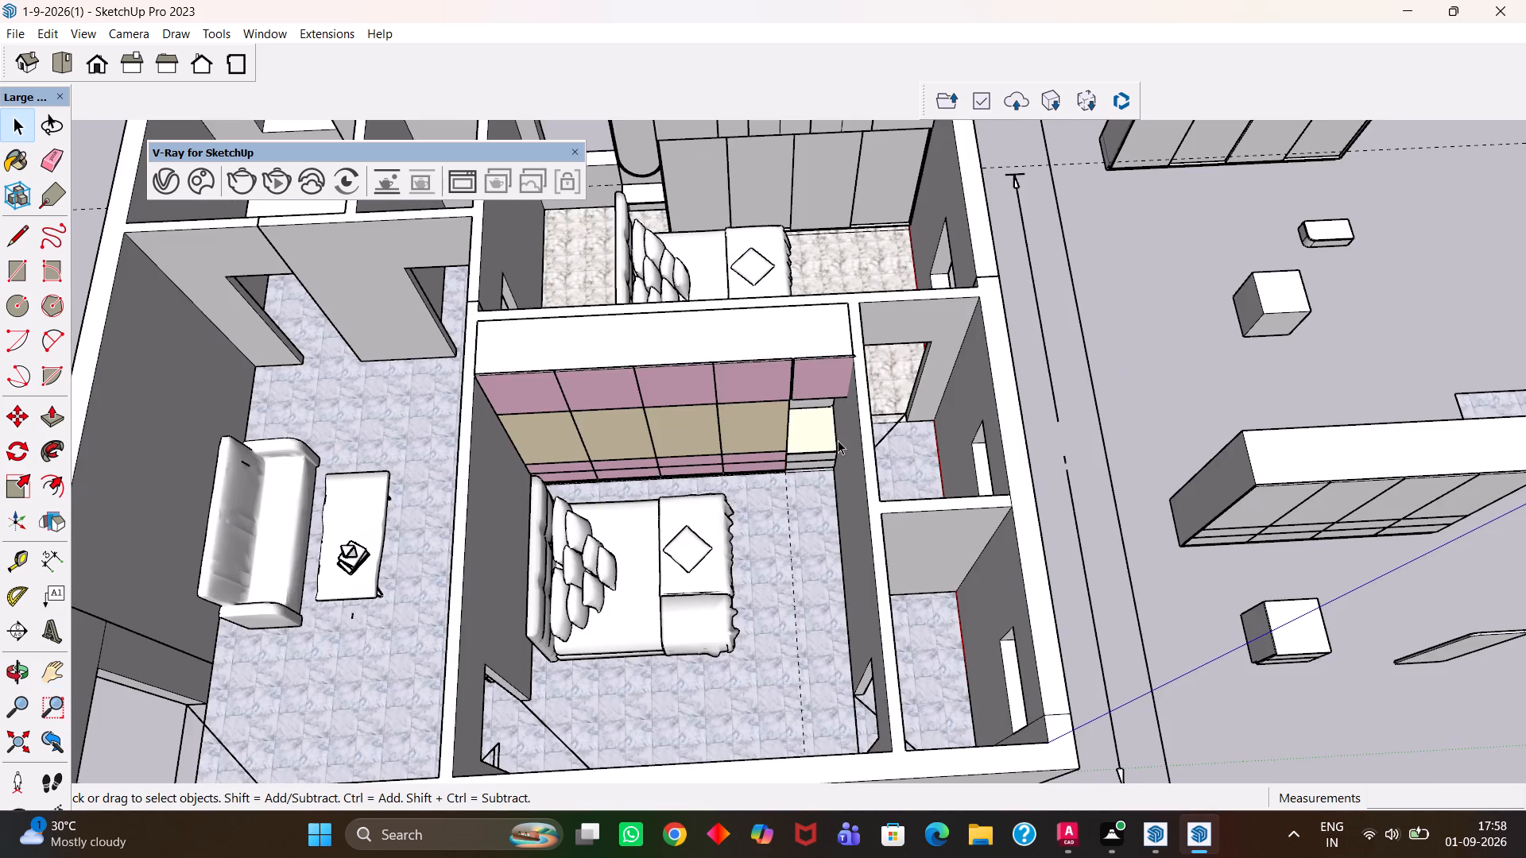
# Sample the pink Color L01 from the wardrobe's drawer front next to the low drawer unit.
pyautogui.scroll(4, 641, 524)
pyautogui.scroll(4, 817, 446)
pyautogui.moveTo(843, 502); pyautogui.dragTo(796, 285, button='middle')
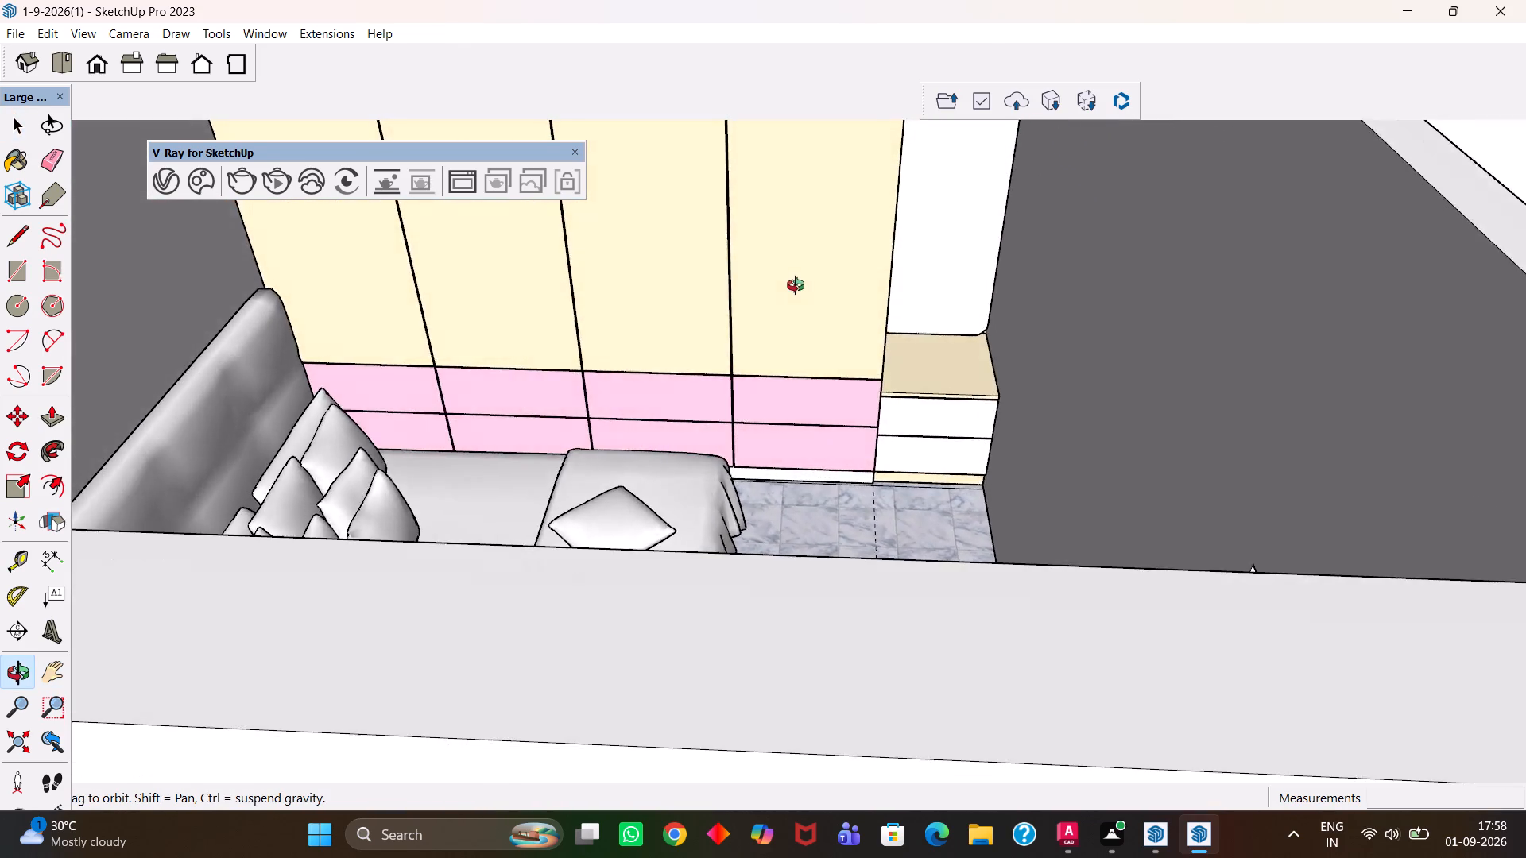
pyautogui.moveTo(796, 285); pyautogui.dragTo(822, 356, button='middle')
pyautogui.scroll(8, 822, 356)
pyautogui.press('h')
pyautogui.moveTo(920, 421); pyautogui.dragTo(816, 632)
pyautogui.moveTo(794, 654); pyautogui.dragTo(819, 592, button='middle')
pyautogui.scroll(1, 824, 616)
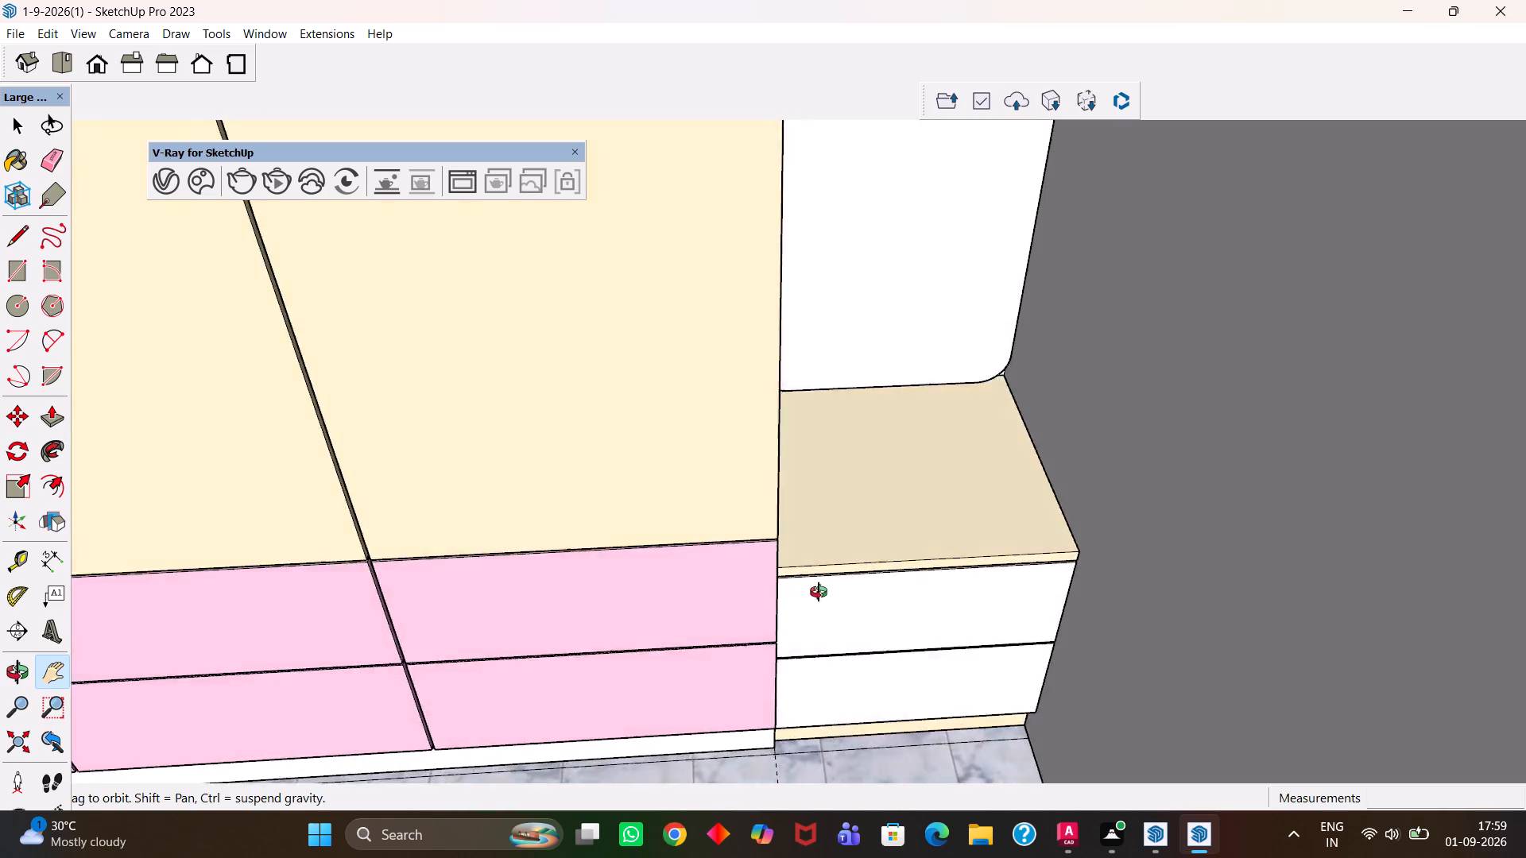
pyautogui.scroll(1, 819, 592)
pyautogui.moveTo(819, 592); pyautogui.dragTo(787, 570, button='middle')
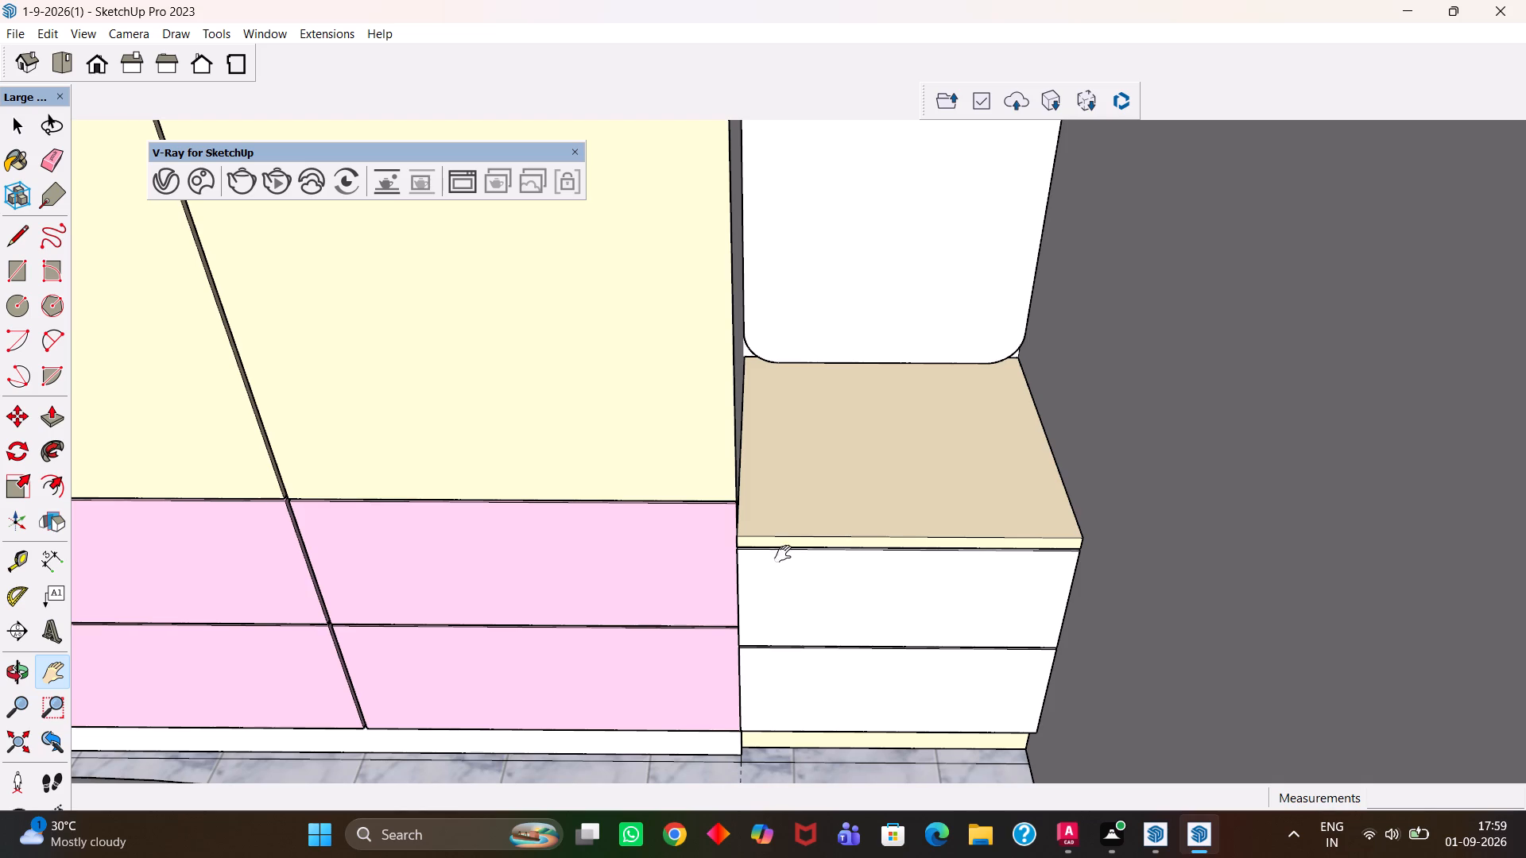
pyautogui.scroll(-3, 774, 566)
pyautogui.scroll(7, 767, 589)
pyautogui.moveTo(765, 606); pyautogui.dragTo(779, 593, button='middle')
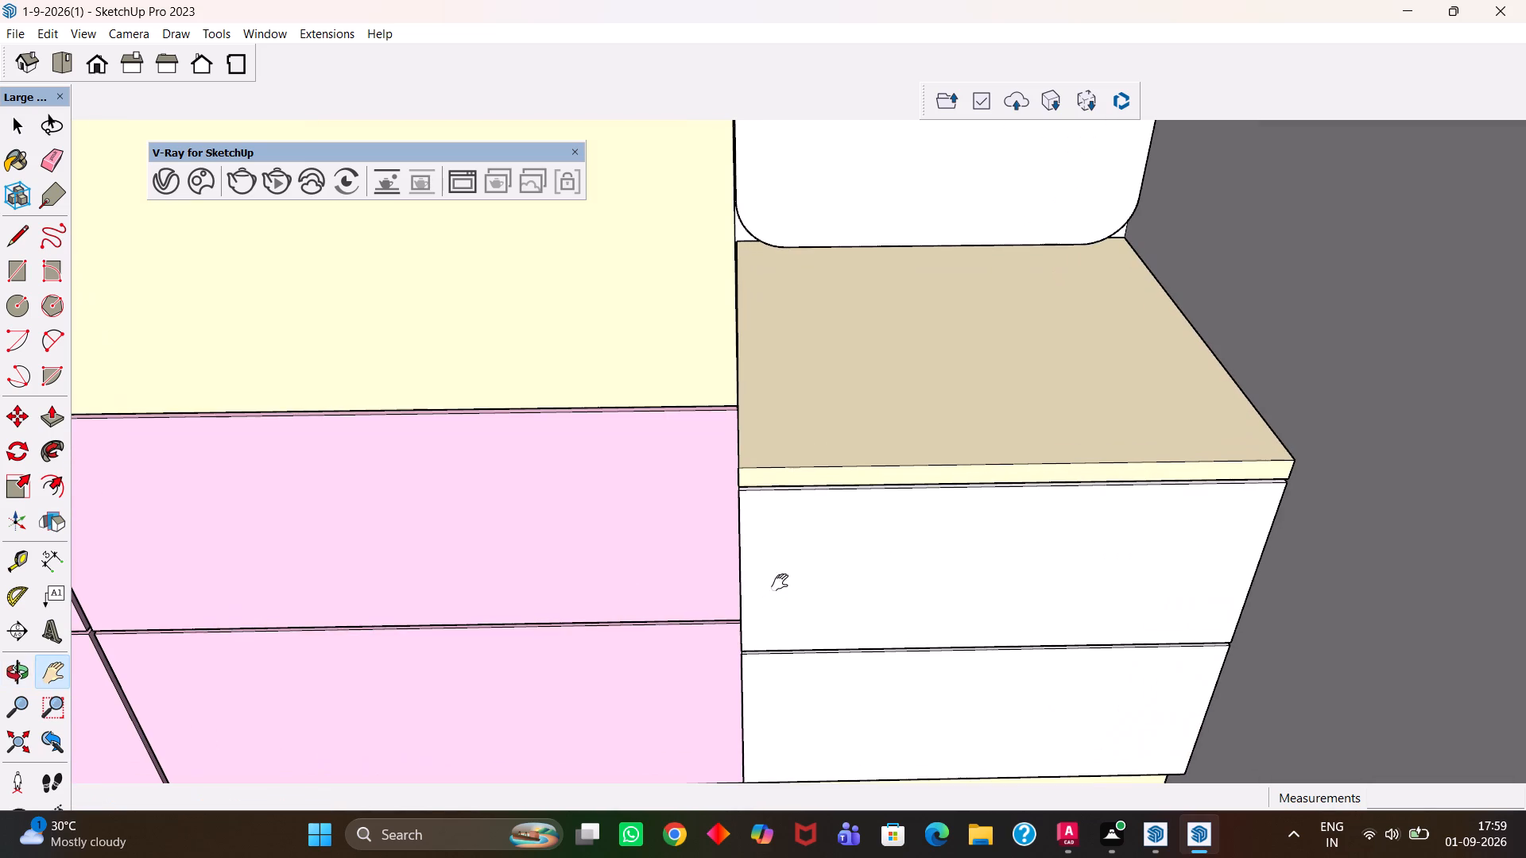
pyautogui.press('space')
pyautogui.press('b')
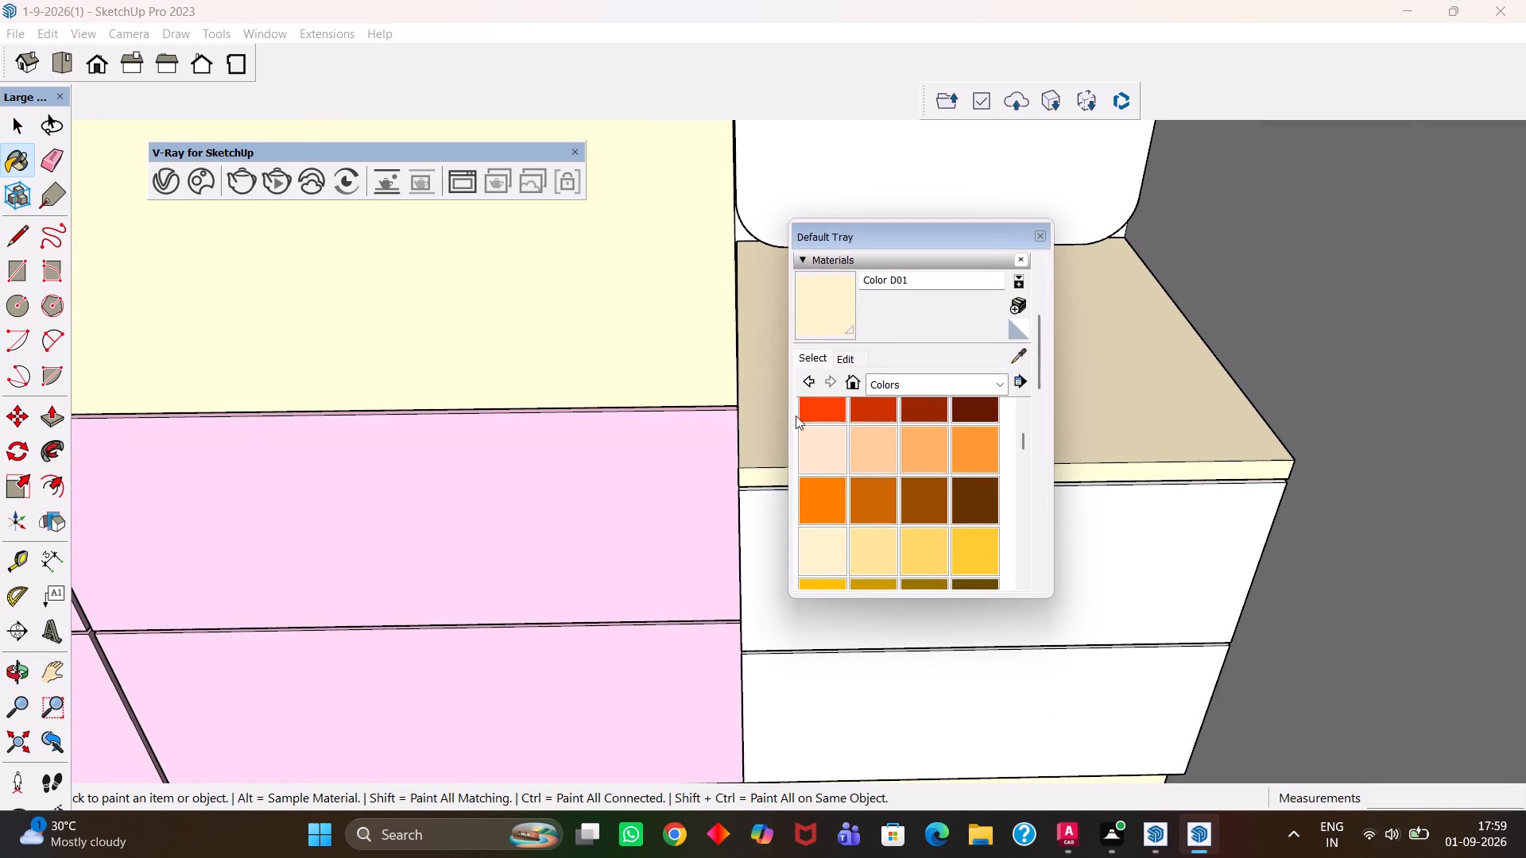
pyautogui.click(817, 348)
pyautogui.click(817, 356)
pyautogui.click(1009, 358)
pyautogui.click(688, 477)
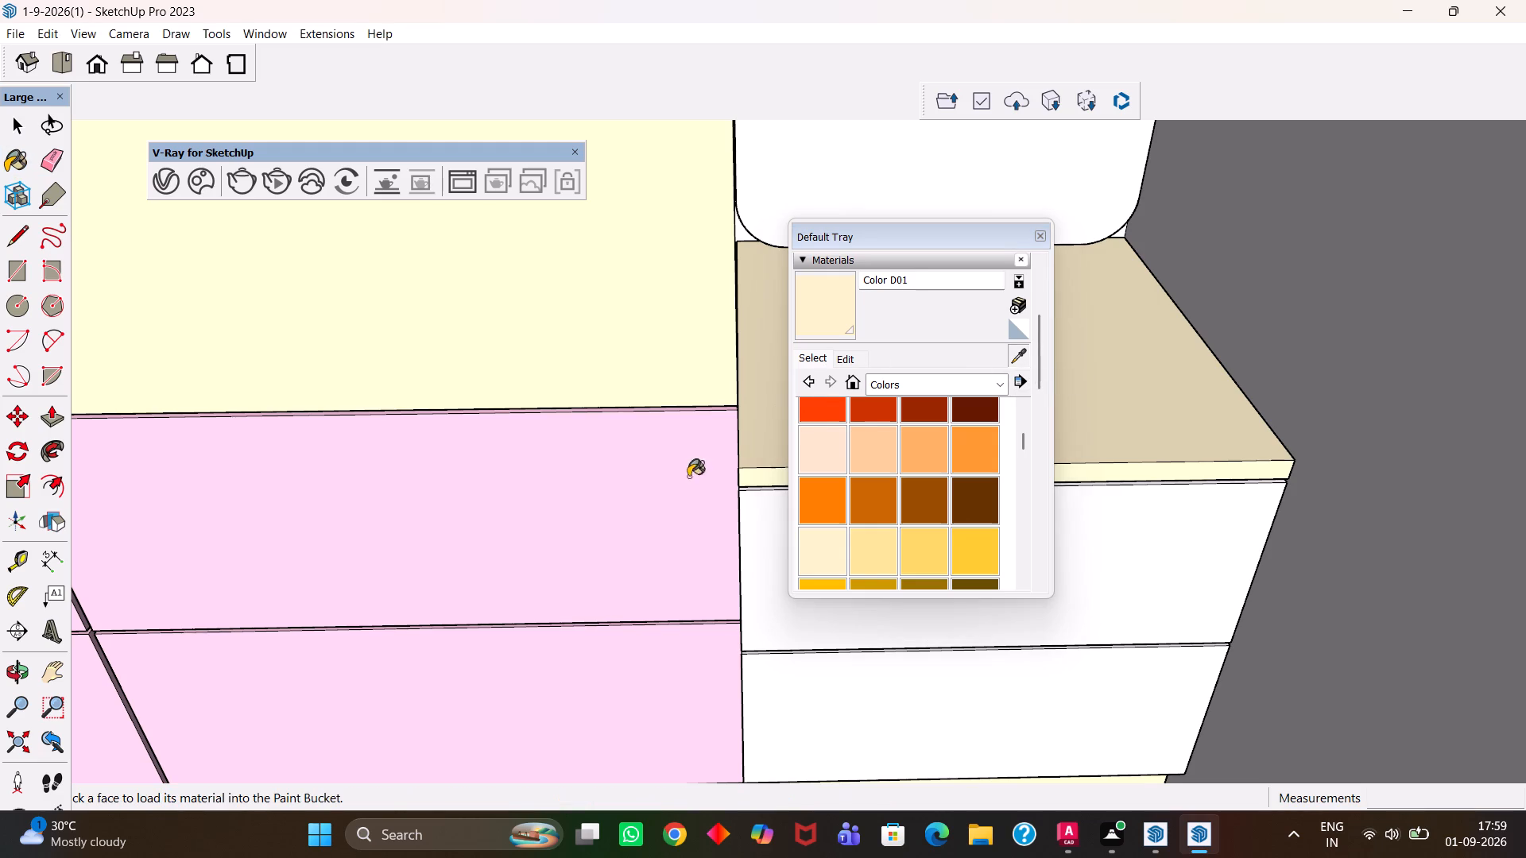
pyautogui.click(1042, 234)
# Open the low unit's upper drawer and paint its front face with pink Color L01 sampled from the adjoining wardrobe drawer.
pyautogui.scroll(3, 867, 623)
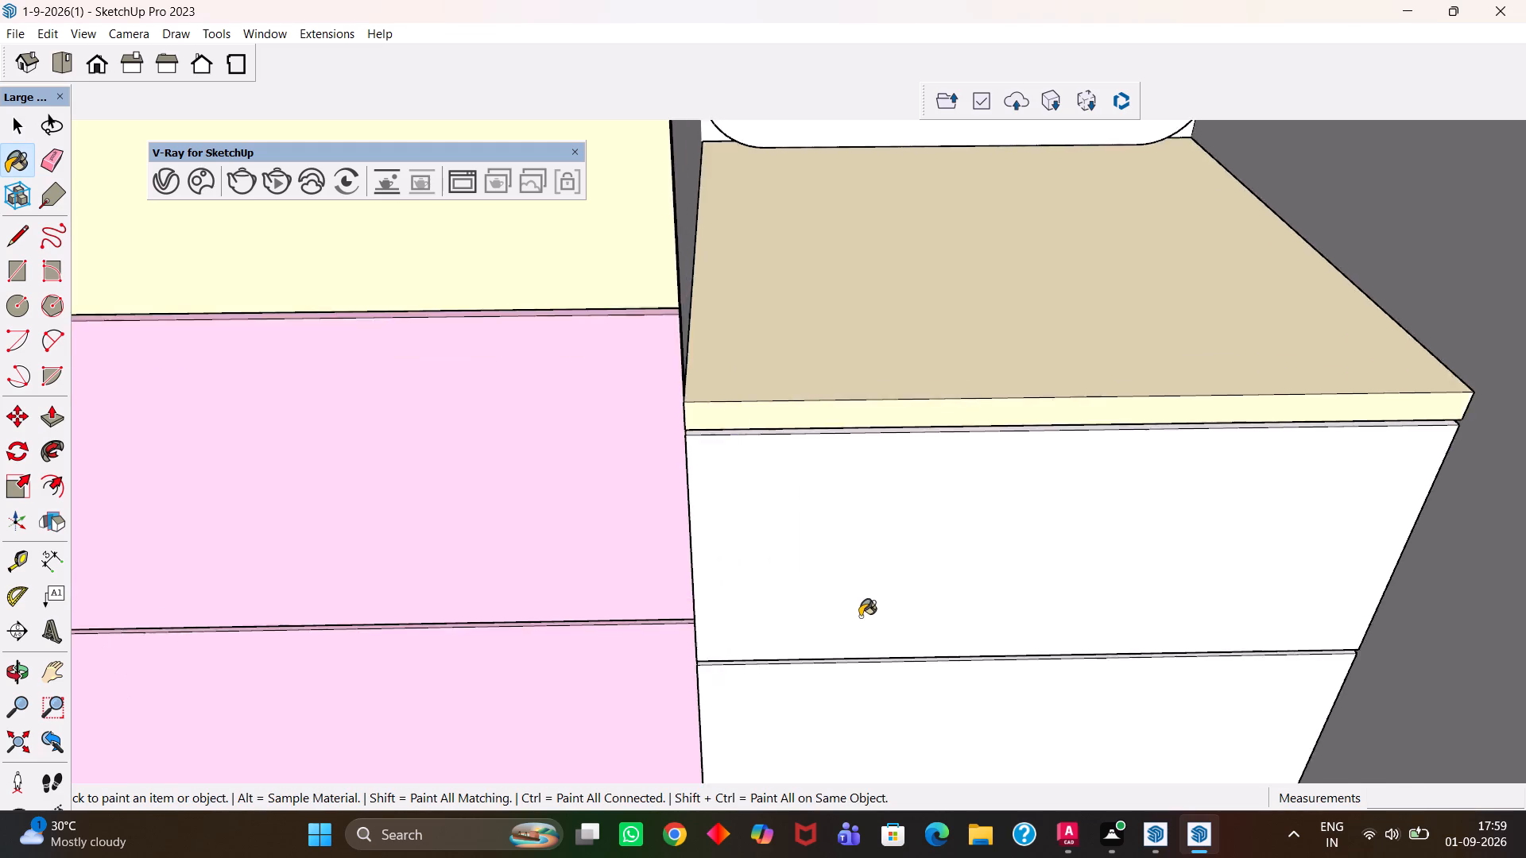
pyautogui.scroll(2, 860, 616)
pyautogui.press('h')
pyautogui.scroll(3, 858, 614)
pyautogui.moveTo(840, 610); pyautogui.dragTo(859, 573, button='middle')
pyautogui.scroll(1, 859, 570)
pyautogui.press('space')
pyautogui.tripleClick(859, 563)
pyautogui.click(859, 563)
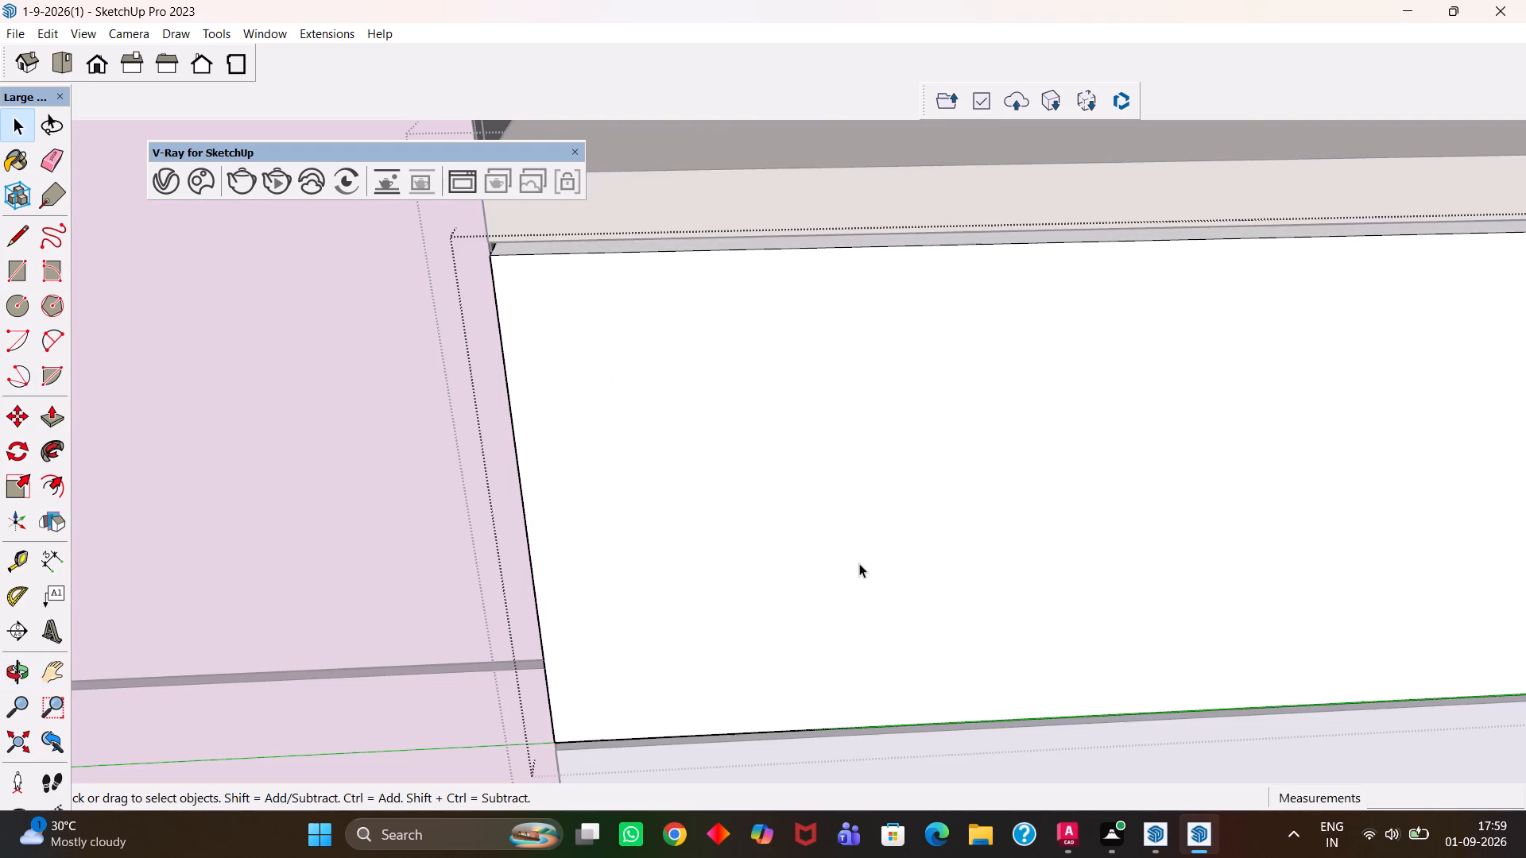
pyautogui.click(859, 563)
pyautogui.press('b')
pyautogui.click(857, 562)
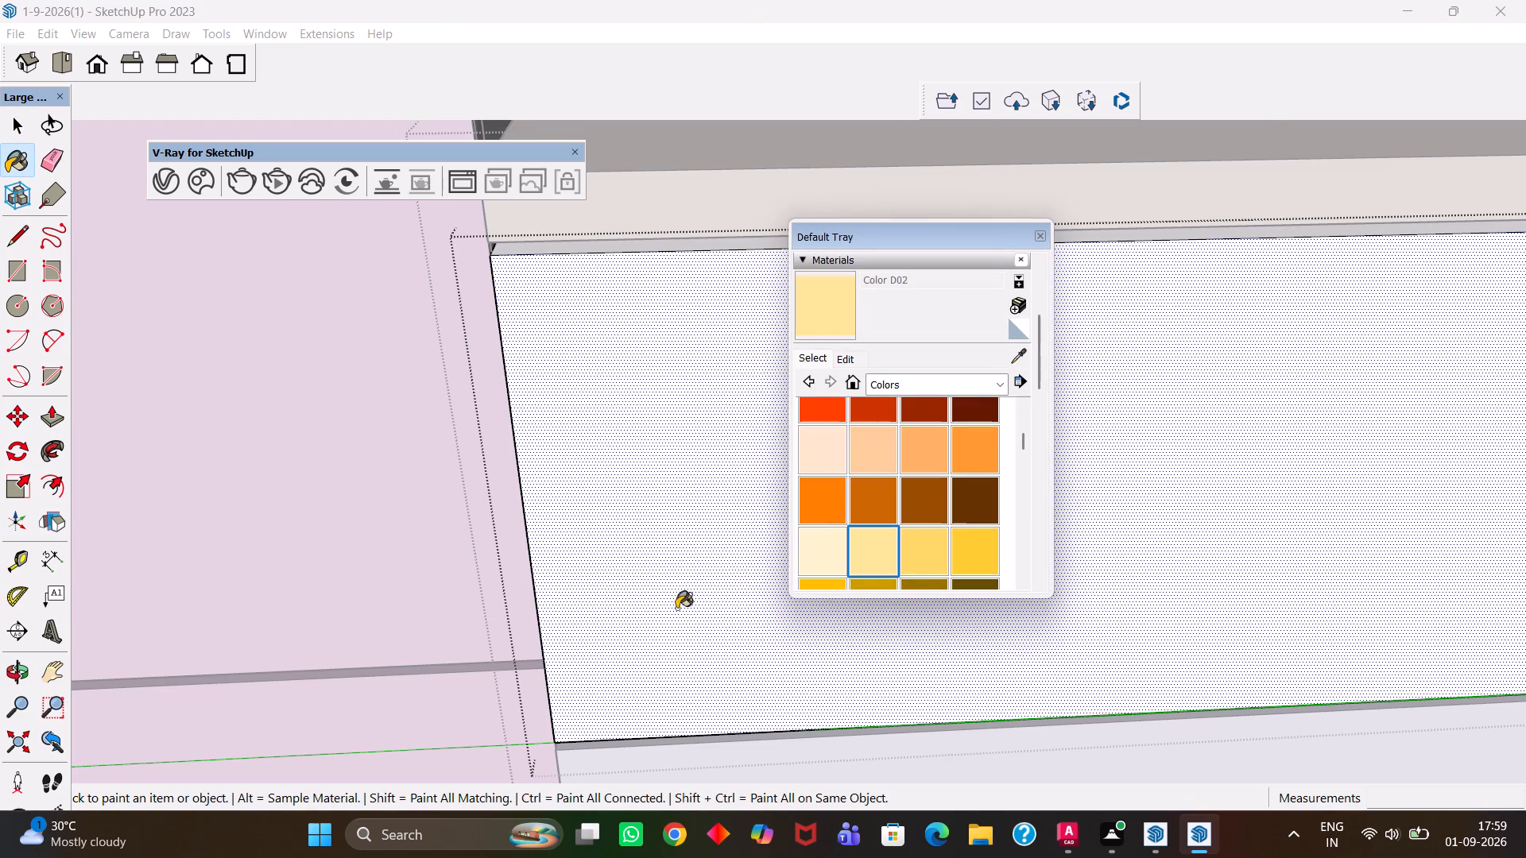
pyautogui.click(1013, 356)
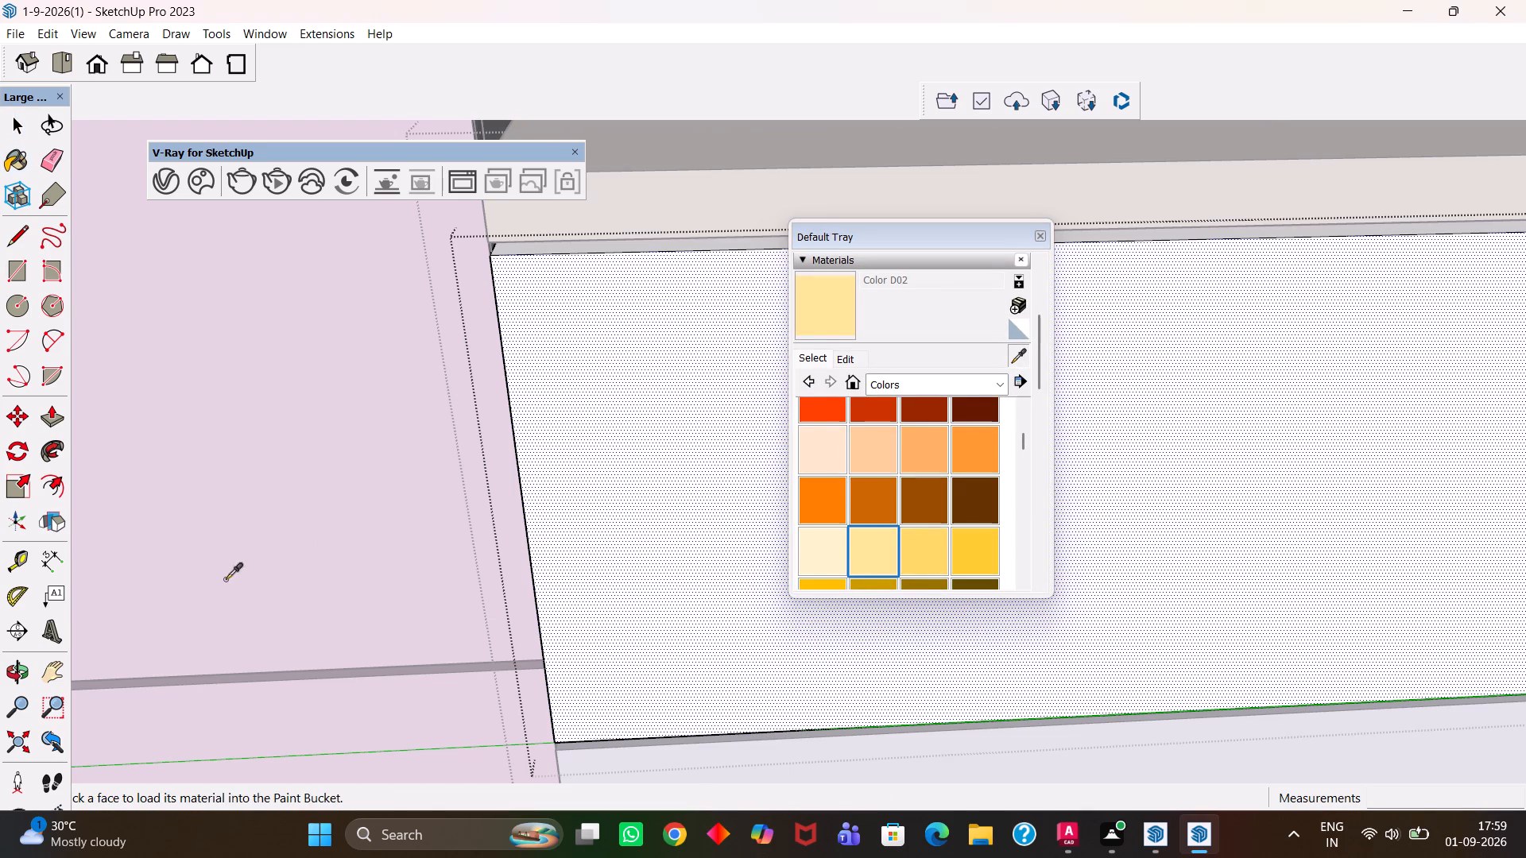
pyautogui.click(331, 535)
pyautogui.click(596, 492)
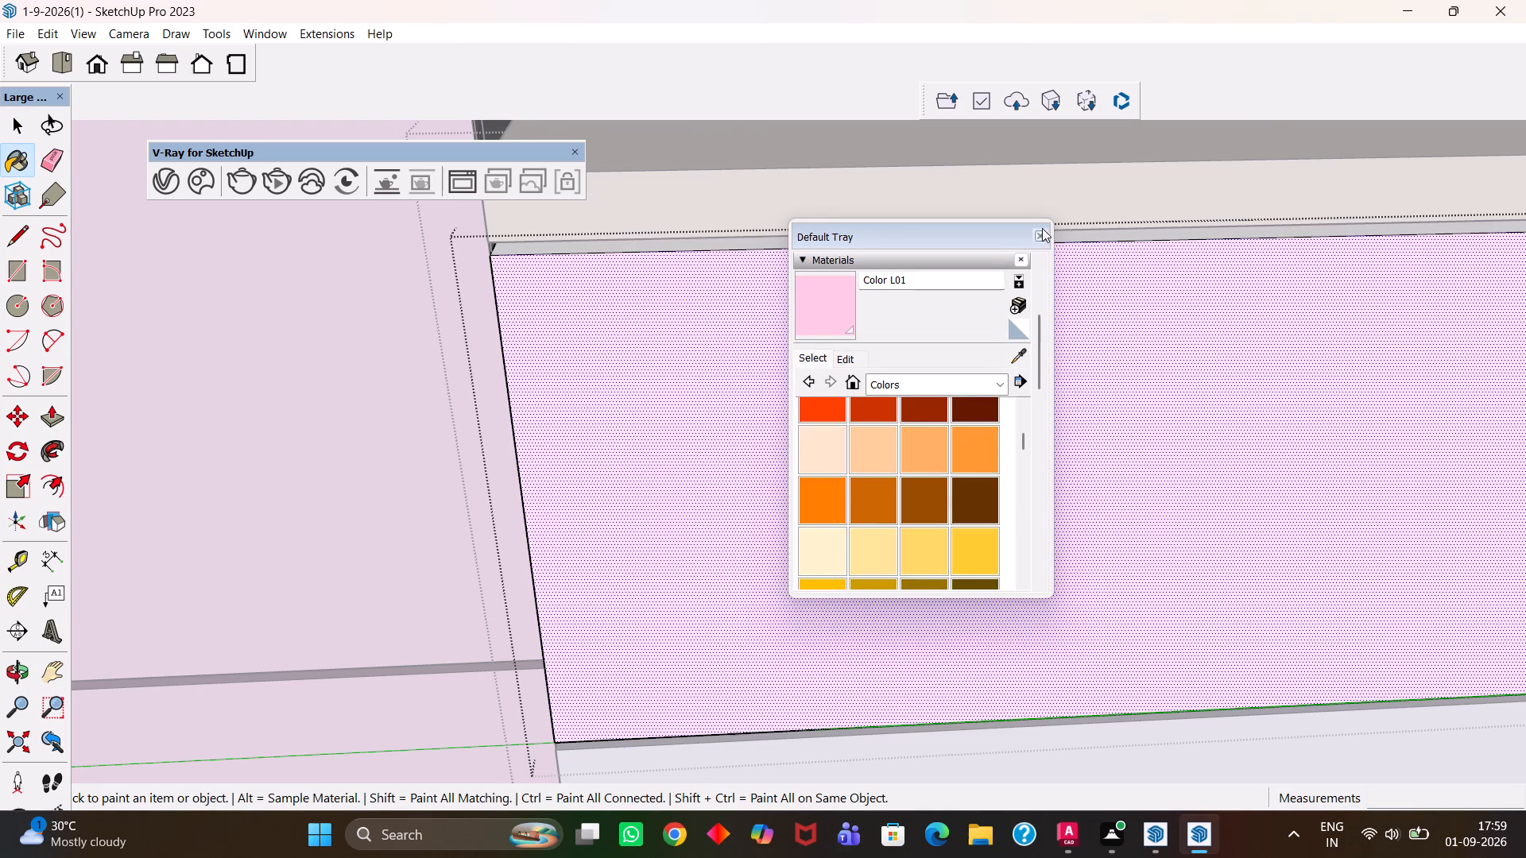
pyautogui.click(1043, 234)
# Open the low unit's lower drawer and paint its front face with Color L01.
pyautogui.press('h')
pyautogui.scroll(-3, 838, 423)
pyautogui.moveTo(823, 523); pyautogui.dragTo(862, 334)
pyautogui.moveTo(793, 517); pyautogui.dragTo(793, 432)
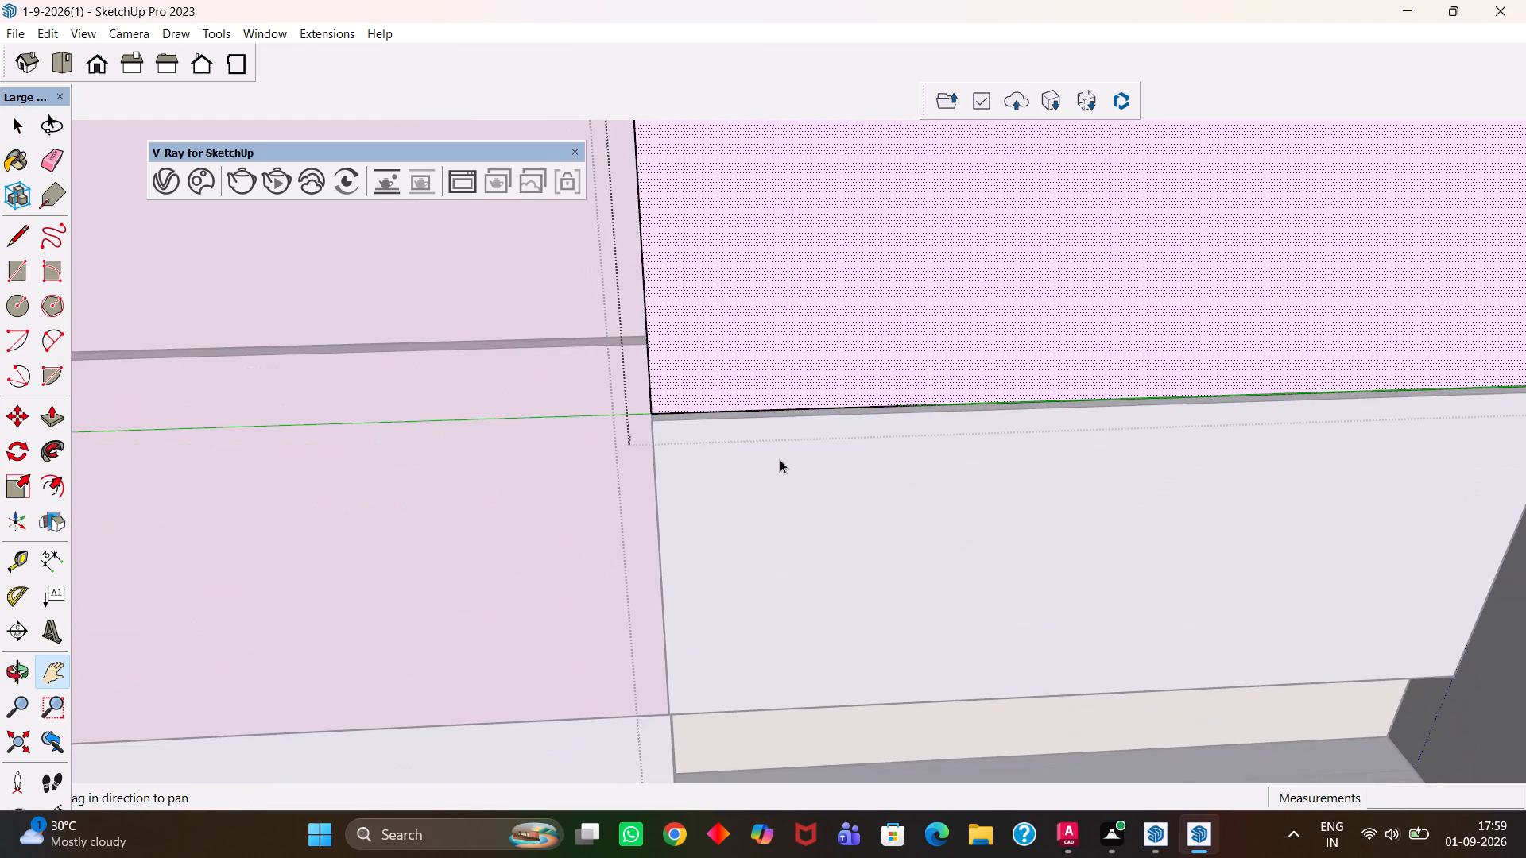
pyautogui.press('space')
pyautogui.tripleClick(761, 558)
pyautogui.press('b')
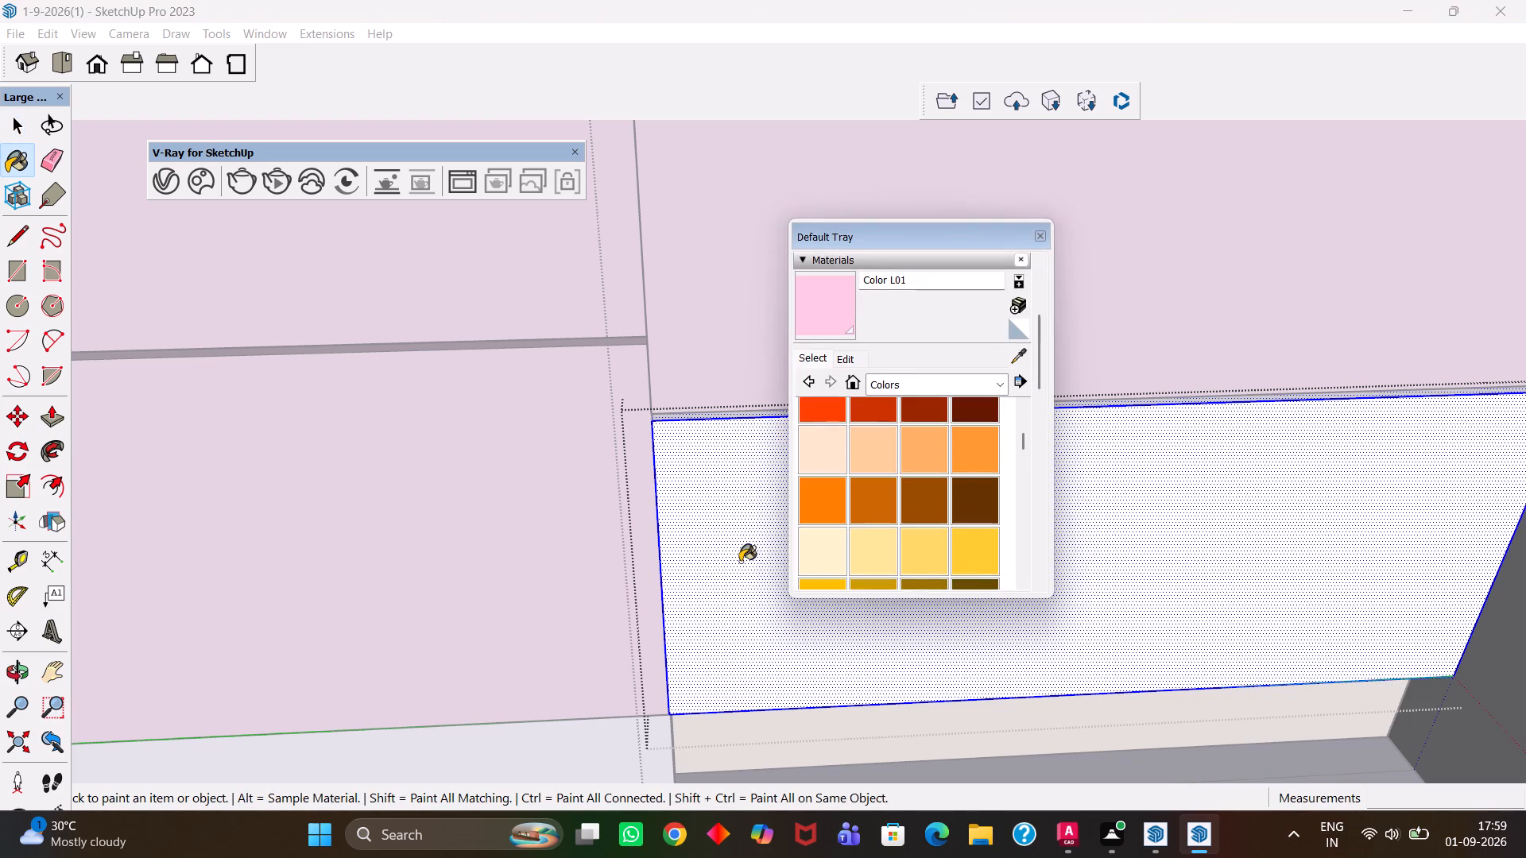
pyautogui.click(740, 562)
pyautogui.click(1042, 238)
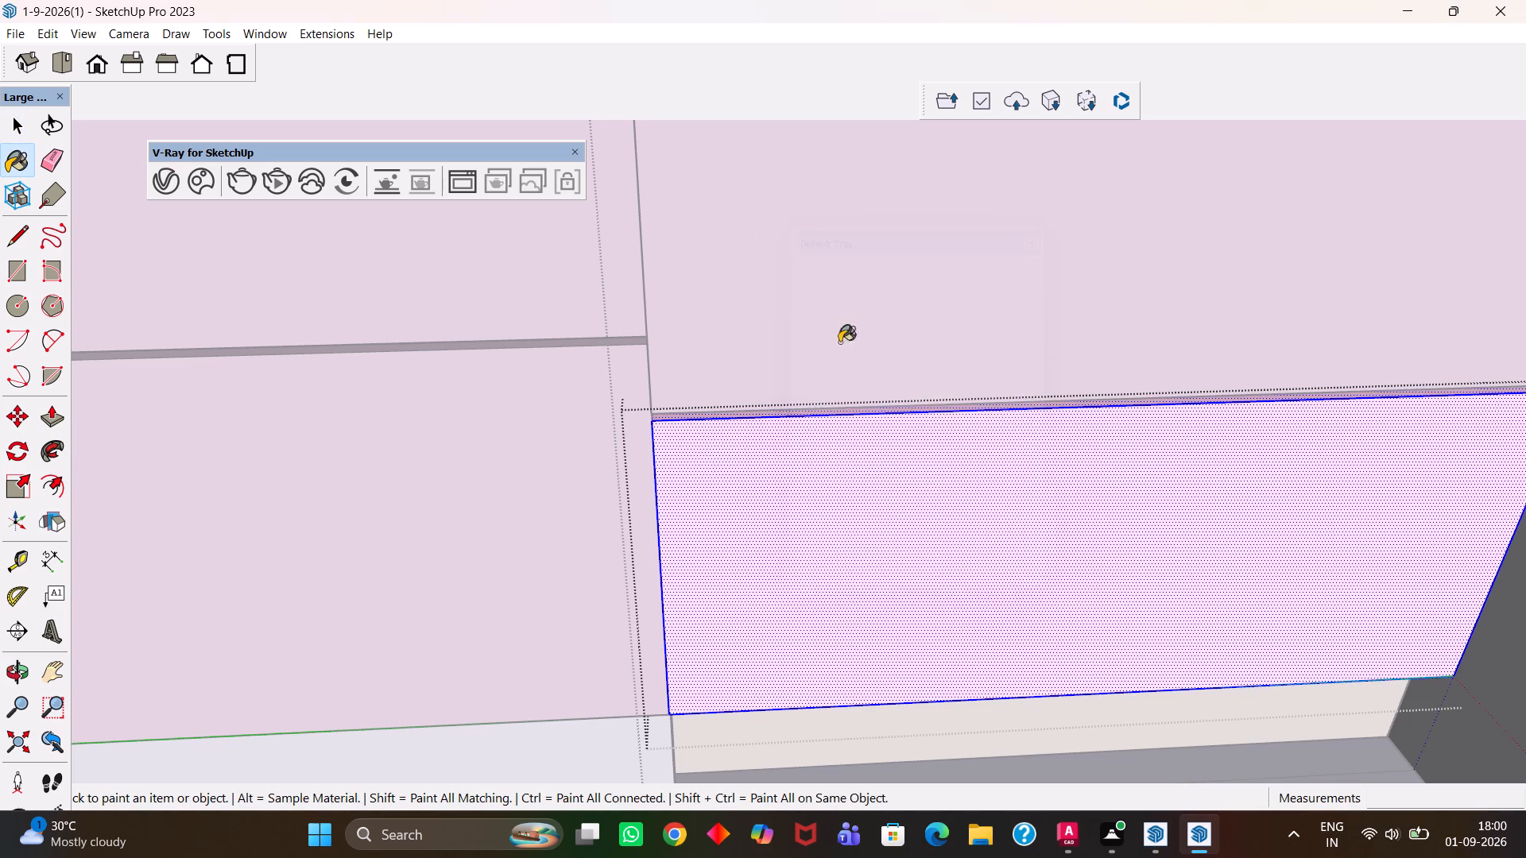
pyautogui.scroll(-5, 739, 509)
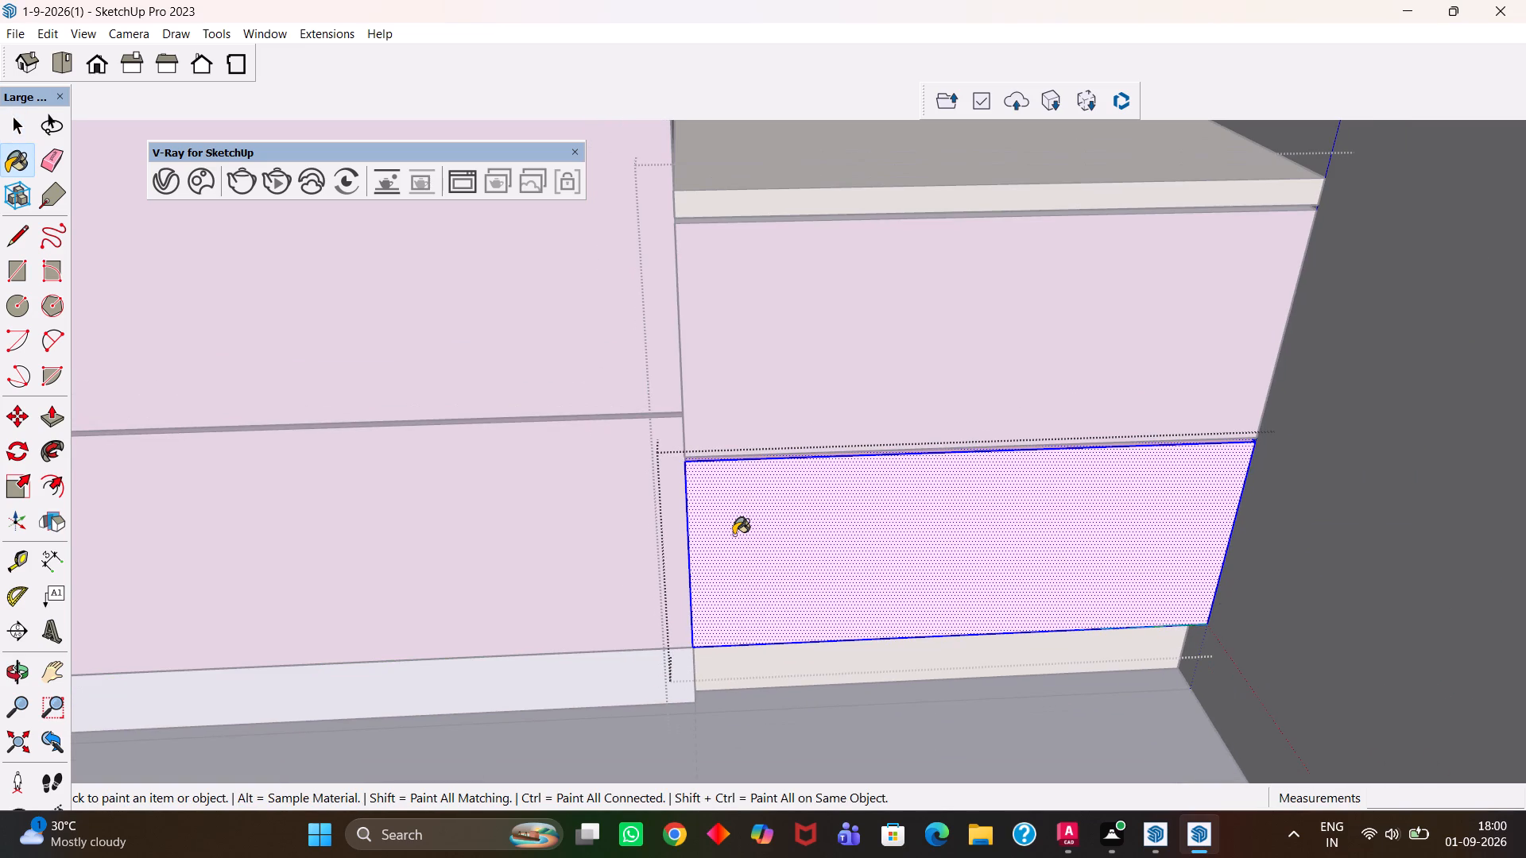
pyautogui.scroll(-8, 731, 539)
pyautogui.moveTo(773, 492); pyautogui.dragTo(764, 558, button='middle')
pyautogui.press('h')
pyautogui.scroll(1, 757, 565)
pyautogui.moveTo(700, 598); pyautogui.dragTo(726, 546)
pyautogui.press('space')
pyautogui.click(729, 697)
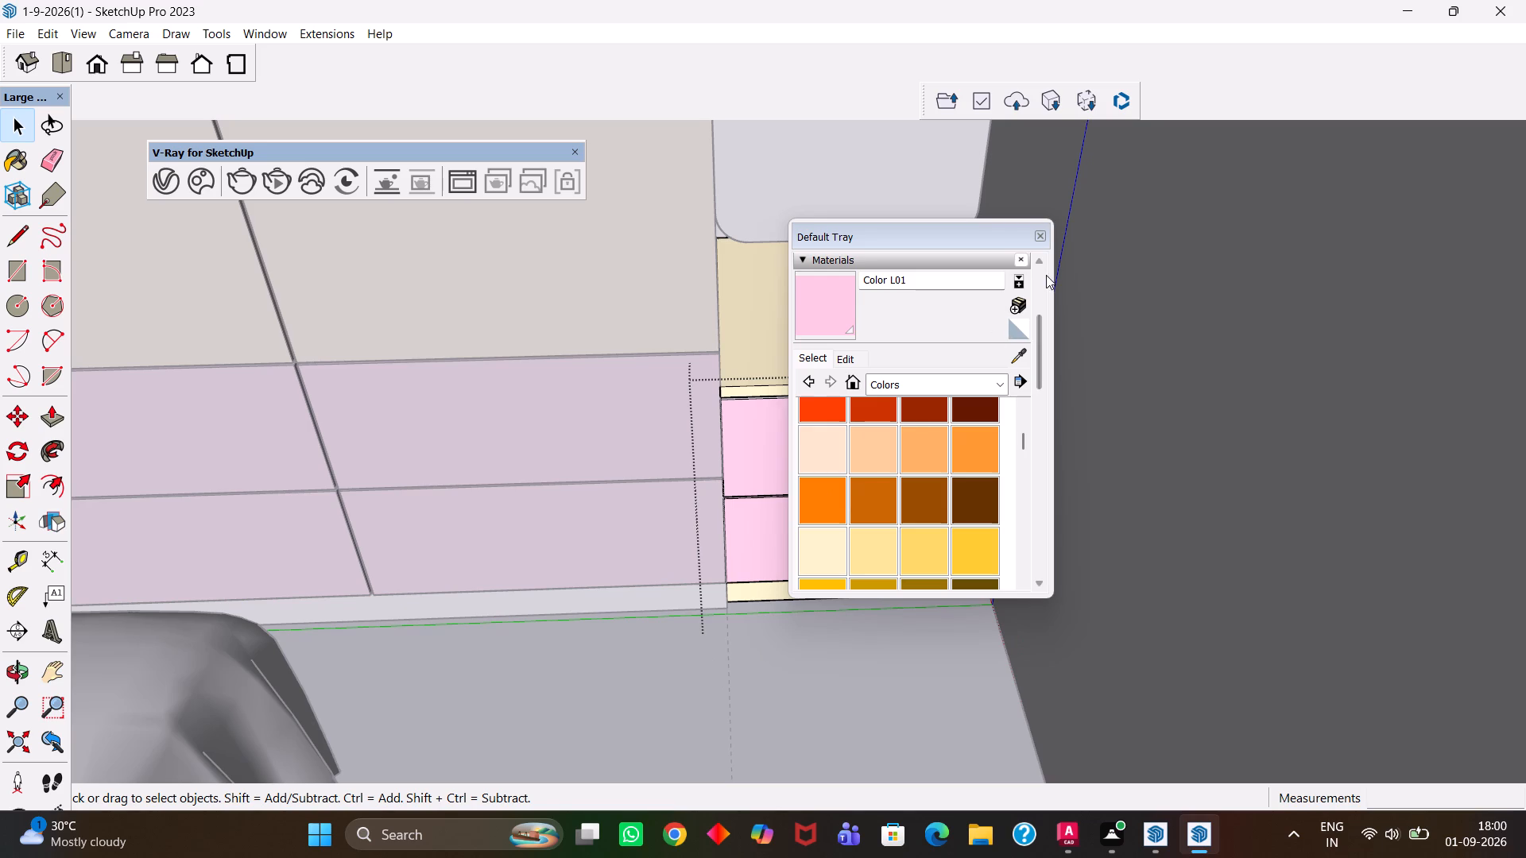
pyautogui.click(1040, 239)
# Review the colours of the low drawer unit and the bedroom wardrobe, close up and from the whole-house view.
pyautogui.scroll(-3, 860, 415)
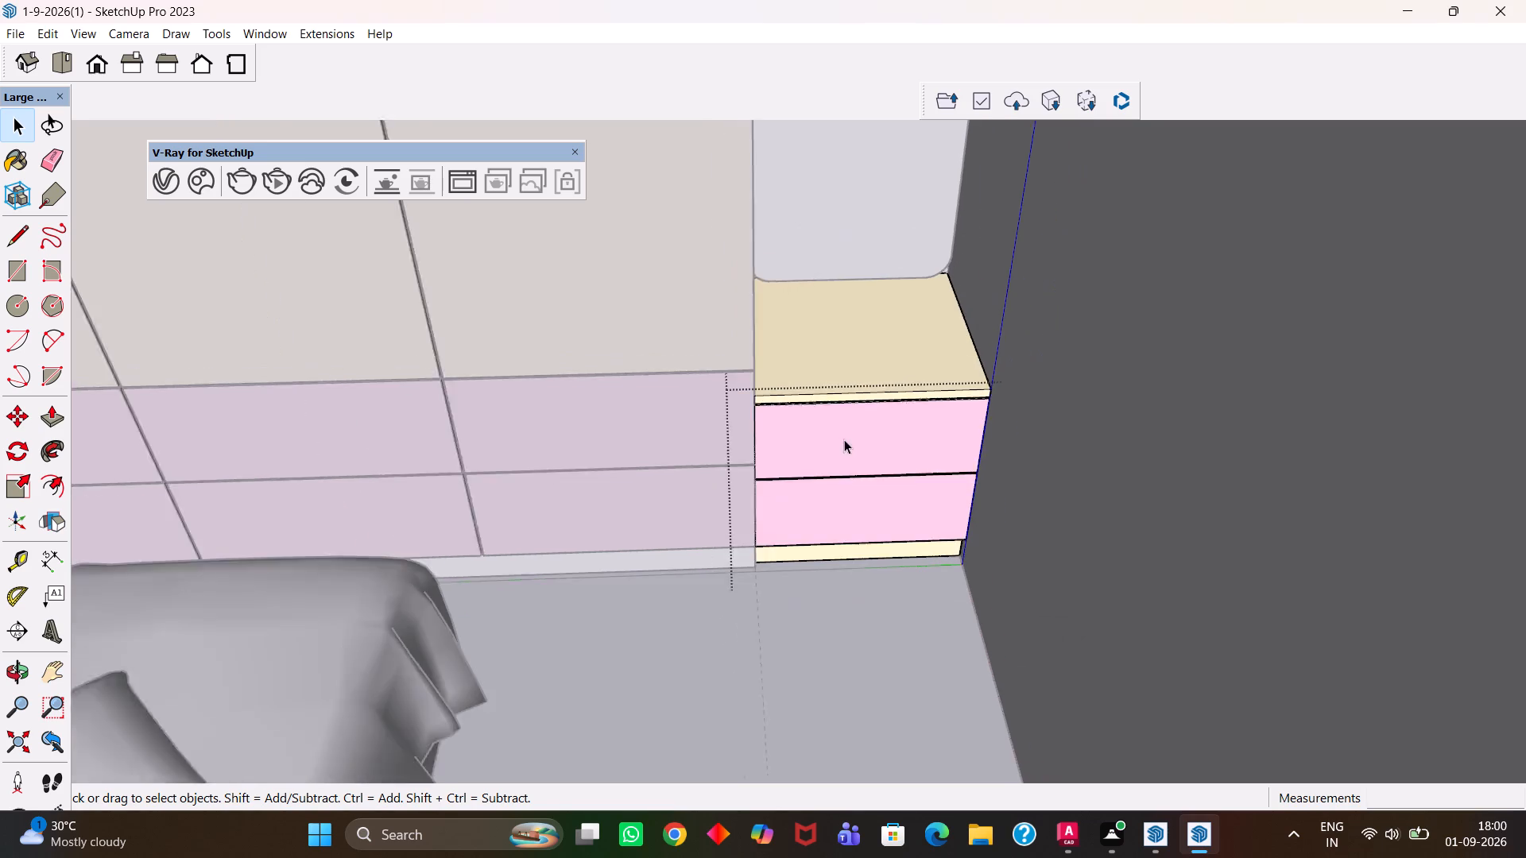
pyautogui.scroll(-1, 844, 439)
pyautogui.moveTo(787, 446); pyautogui.dragTo(752, 531, button='middle')
pyautogui.scroll(1, 642, 530)
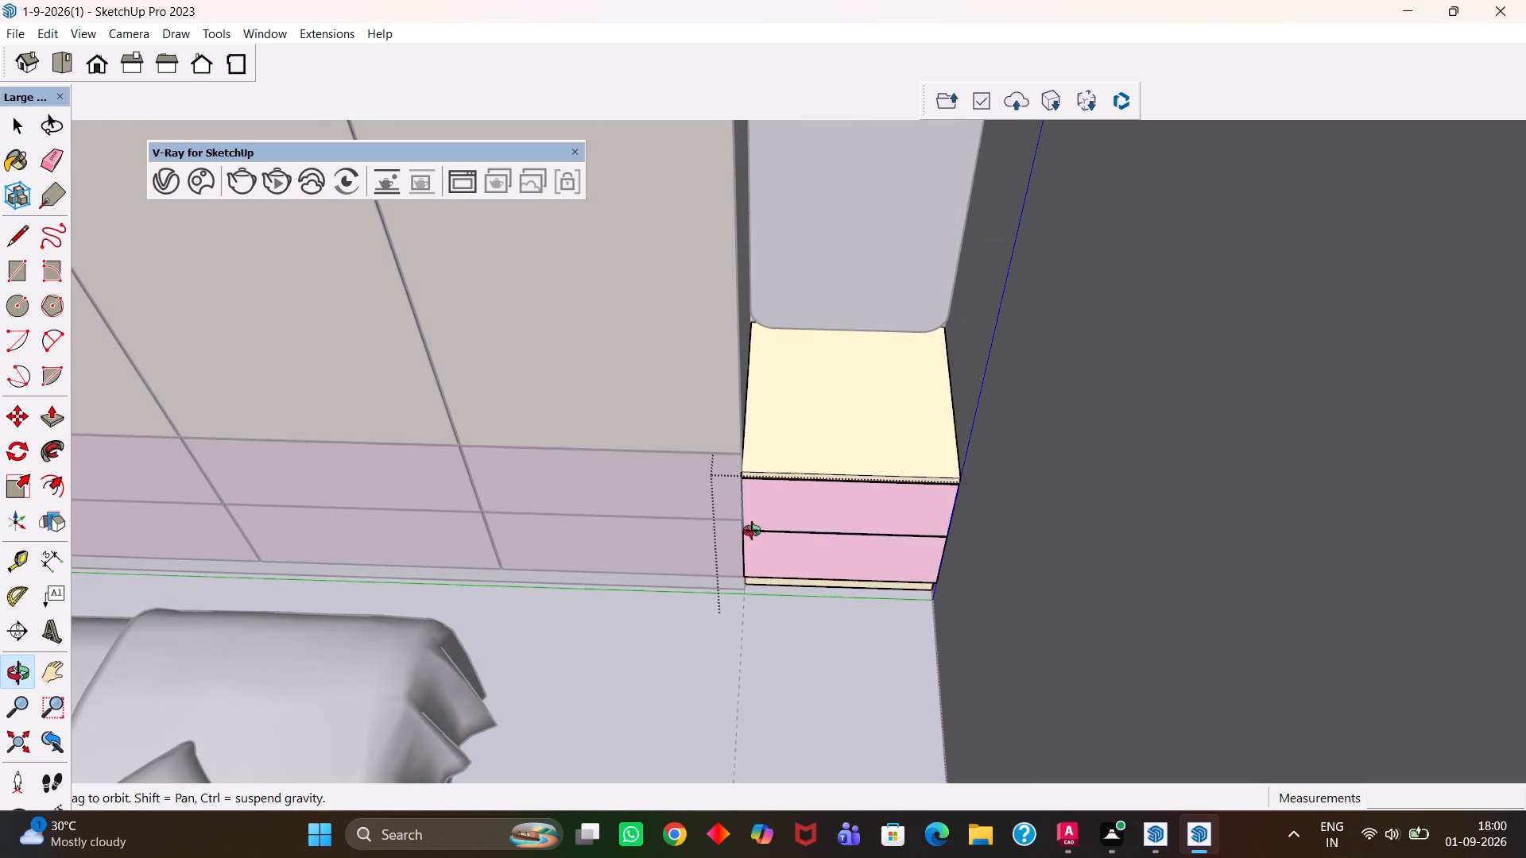
pyautogui.moveTo(752, 531); pyautogui.dragTo(752, 529, button='middle')
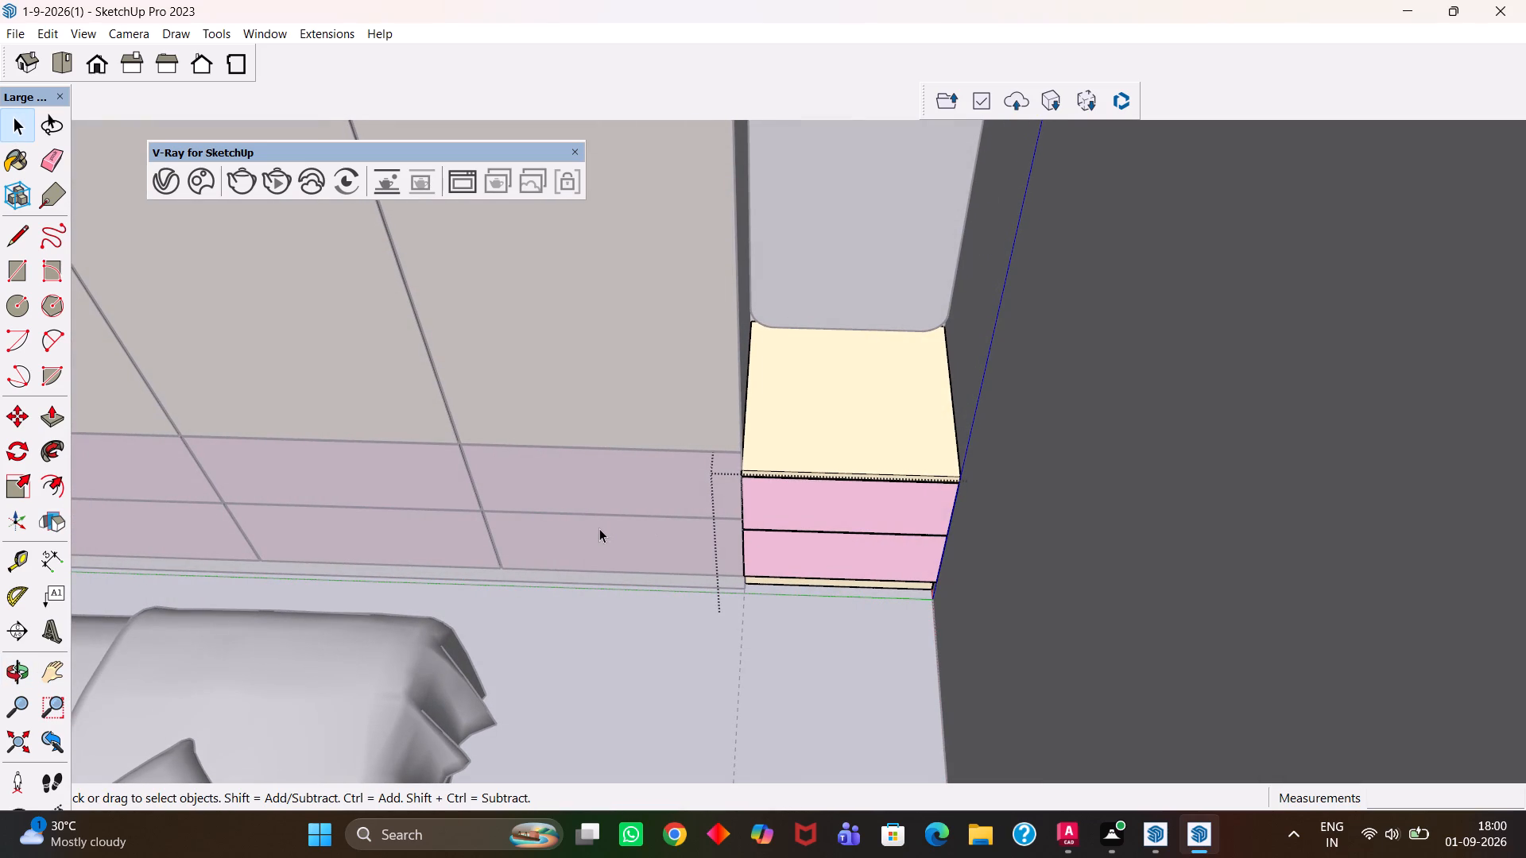
pyautogui.press('h')
pyautogui.moveTo(558, 524); pyautogui.dragTo(784, 534)
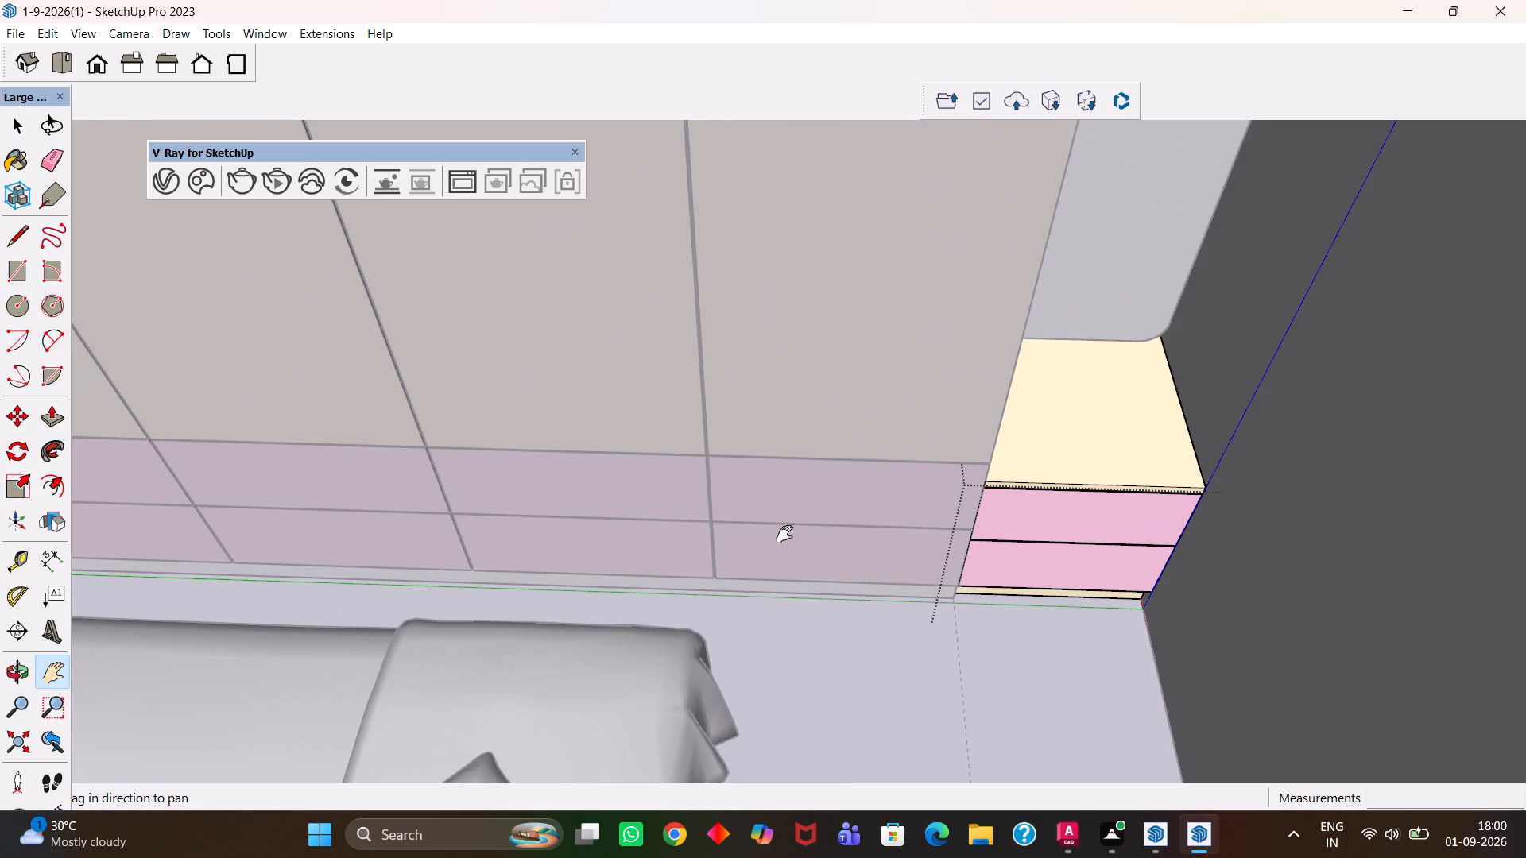
pyautogui.moveTo(676, 508); pyautogui.dragTo(788, 547)
pyautogui.scroll(-1, 788, 547)
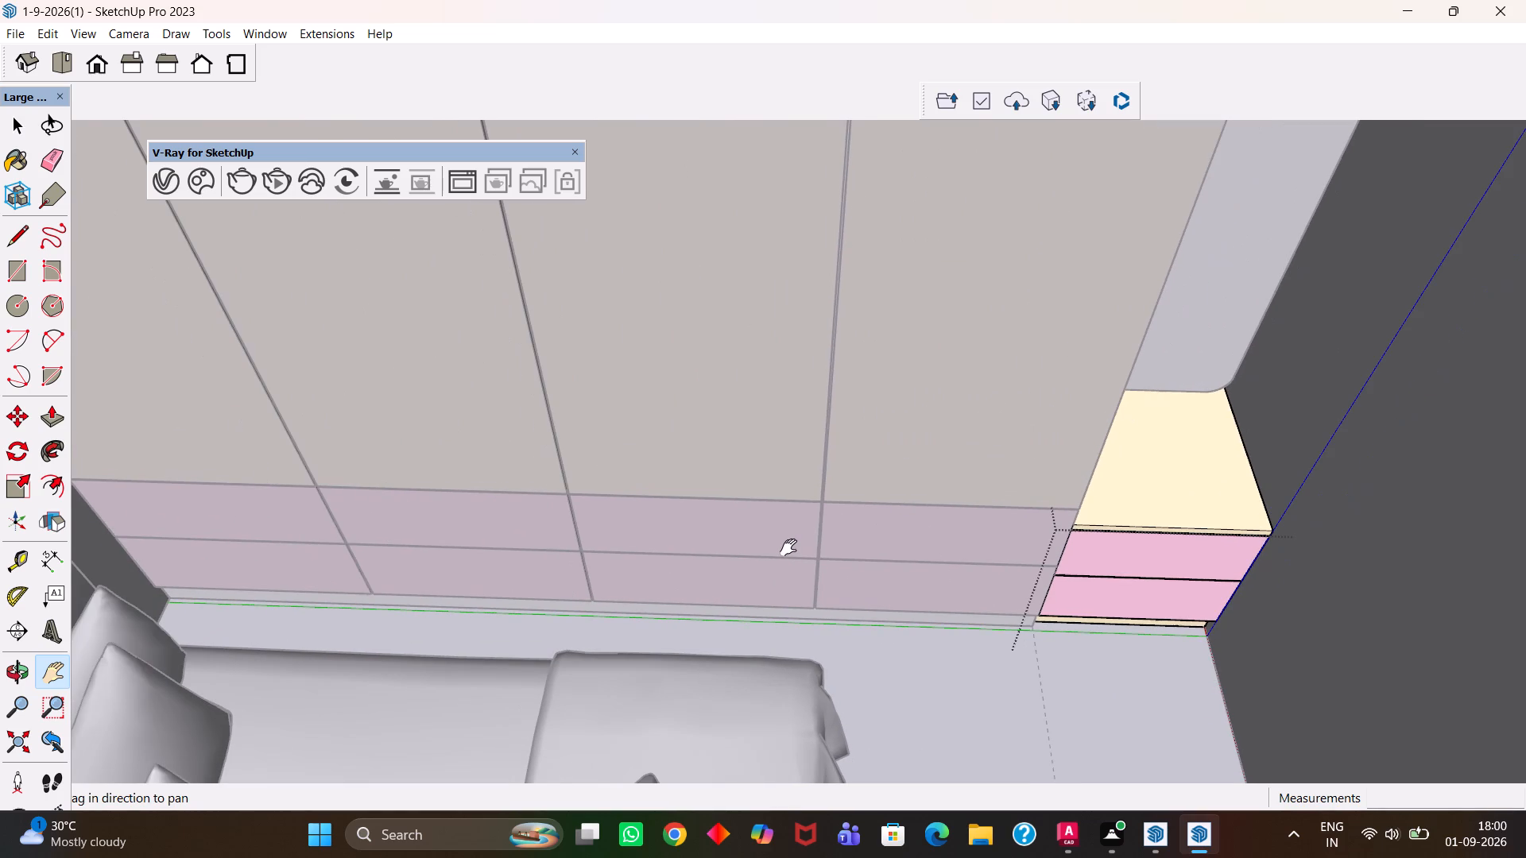
pyautogui.scroll(-2, 788, 547)
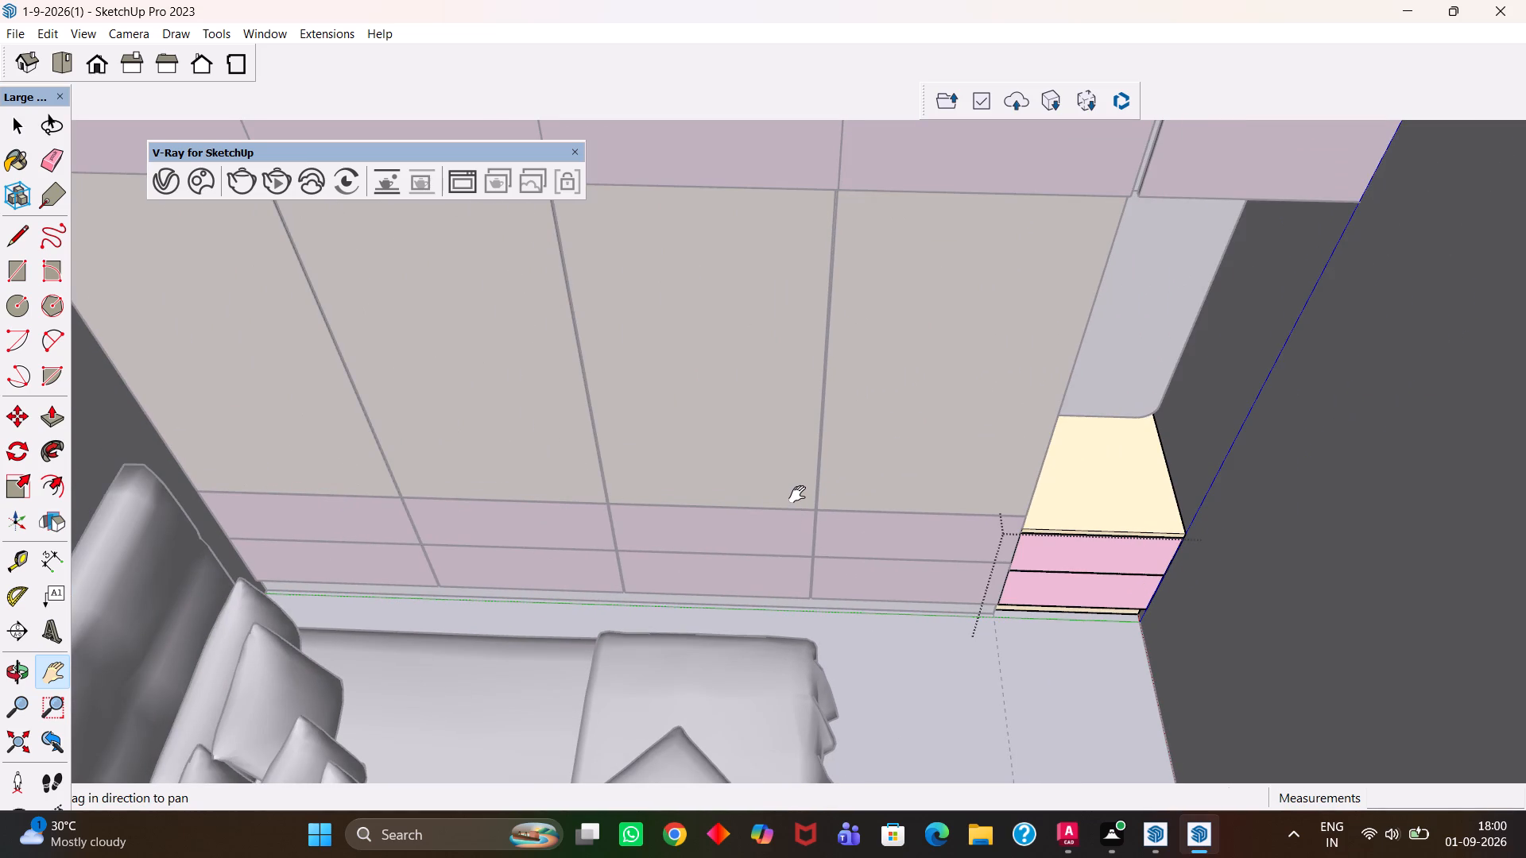
pyautogui.scroll(-8, 777, 495)
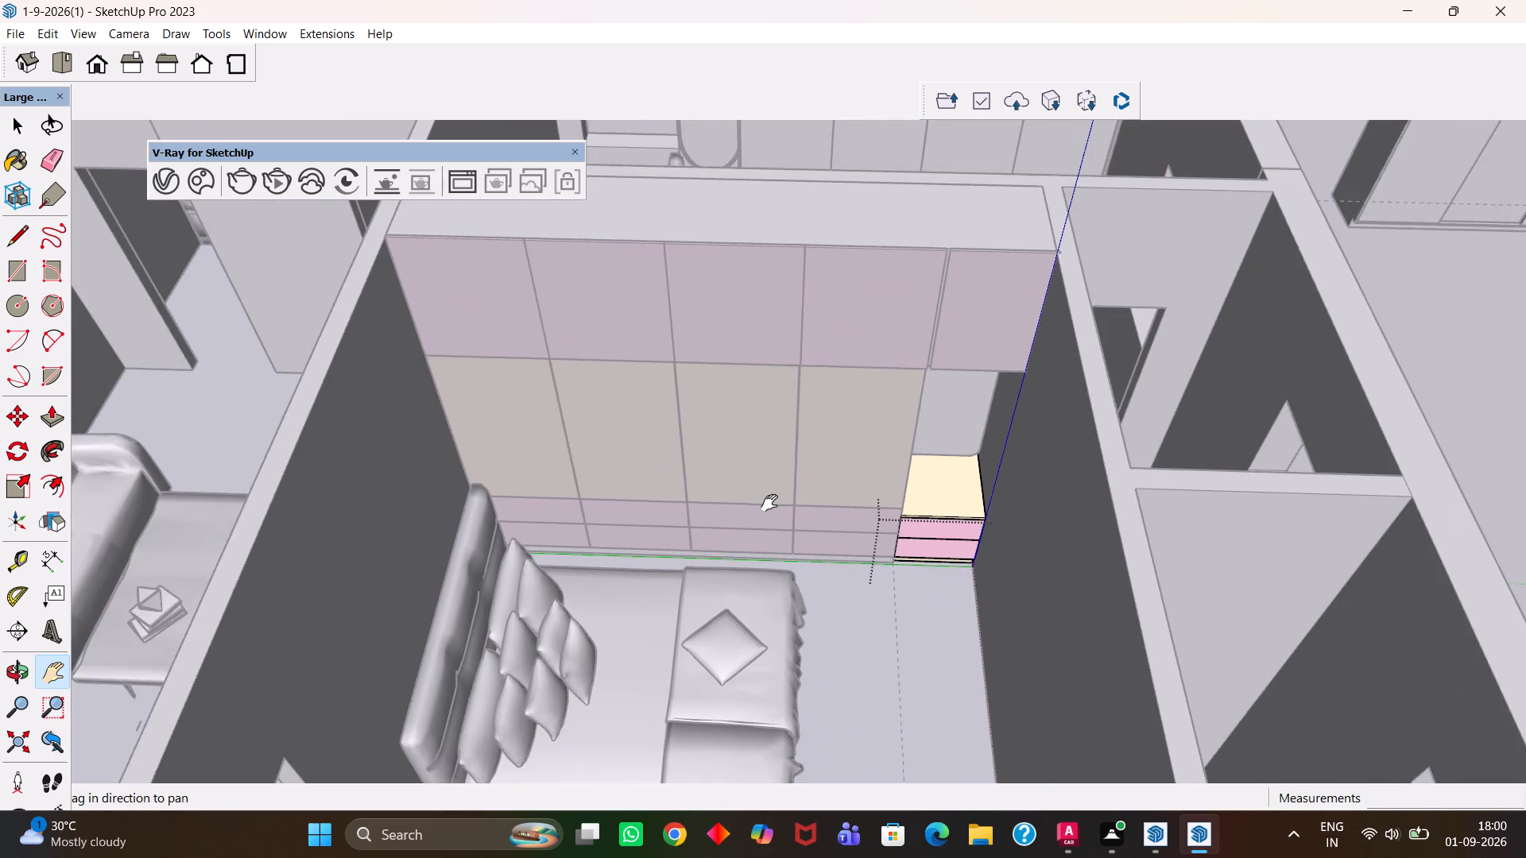
pyautogui.moveTo(791, 470); pyautogui.dragTo(851, 573)
pyautogui.scroll(-5, 851, 573)
pyautogui.moveTo(782, 559); pyautogui.dragTo(796, 571, button='middle')
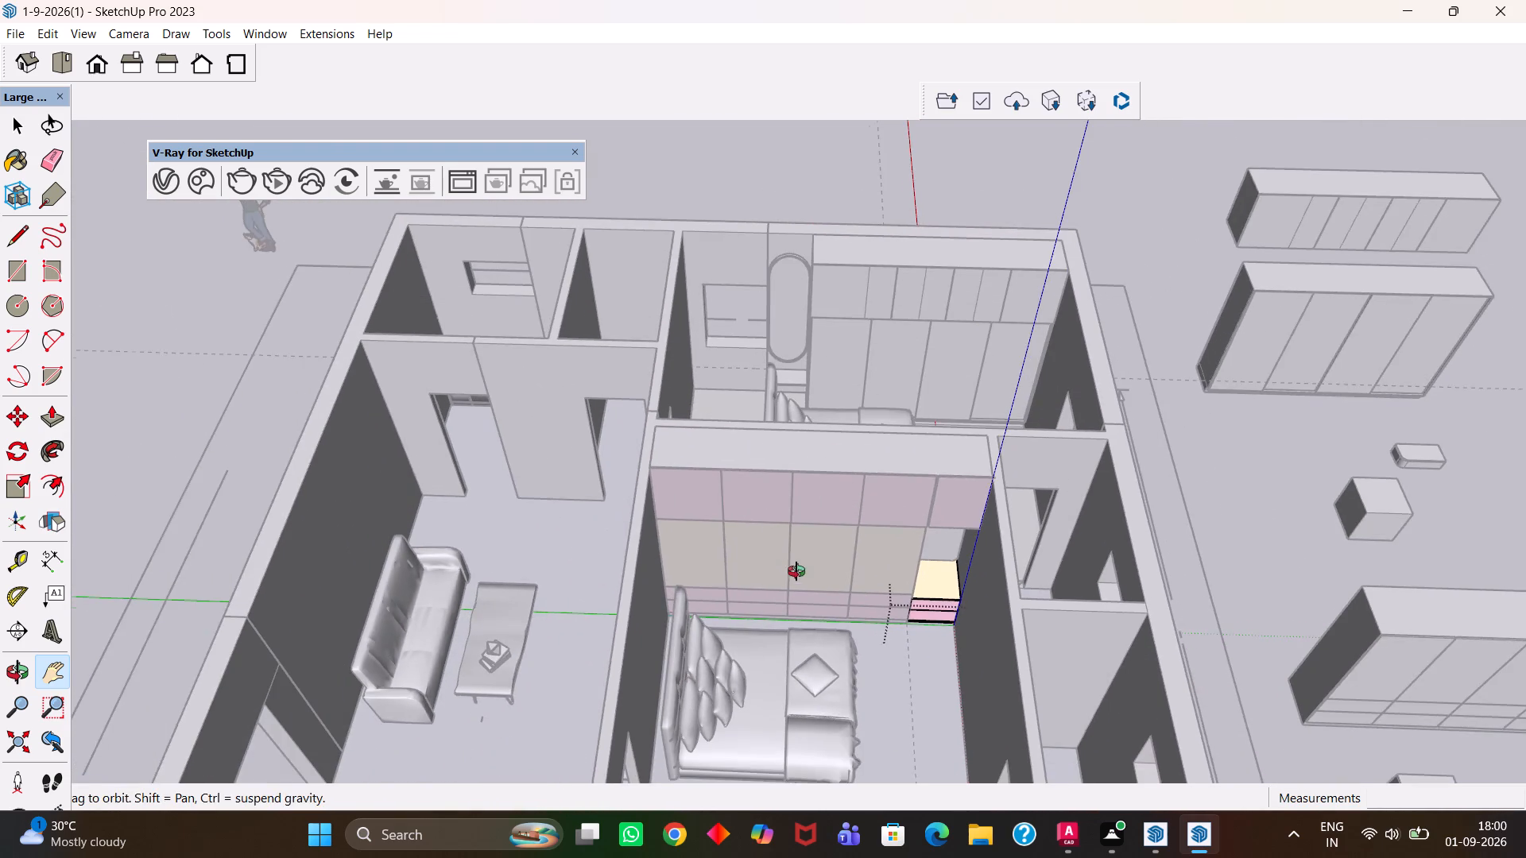
# Examine the pink and cream wardrobe and low drawer unit from several angles and distances.
pyautogui.moveTo(796, 571); pyautogui.dragTo(812, 586, button='middle')
pyautogui.scroll(-1, 811, 586)
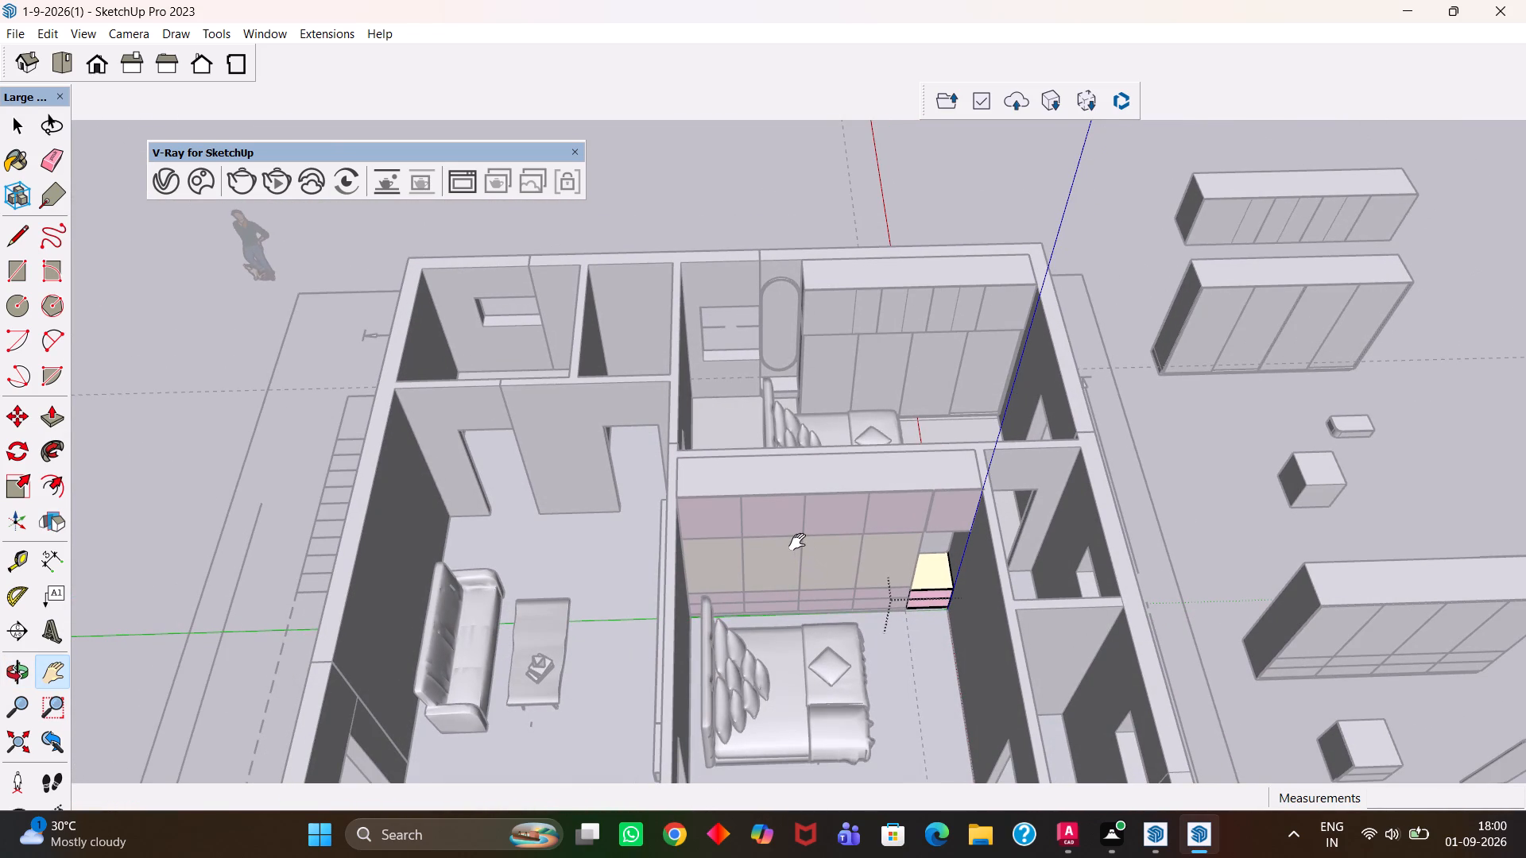
pyautogui.press('space')
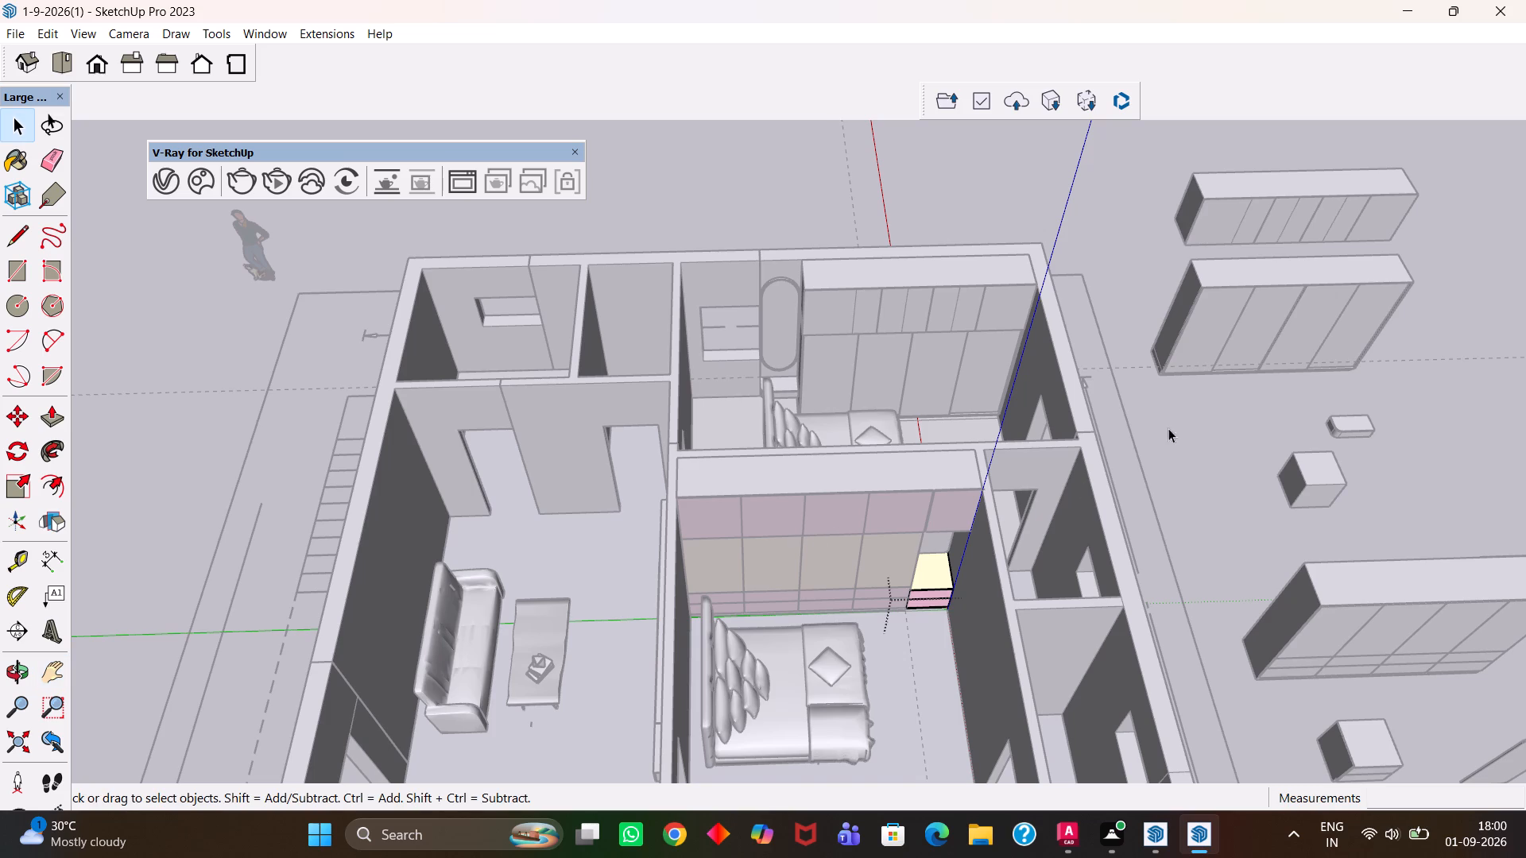
pyautogui.doubleClick(1219, 409)
pyautogui.scroll(10, 935, 551)
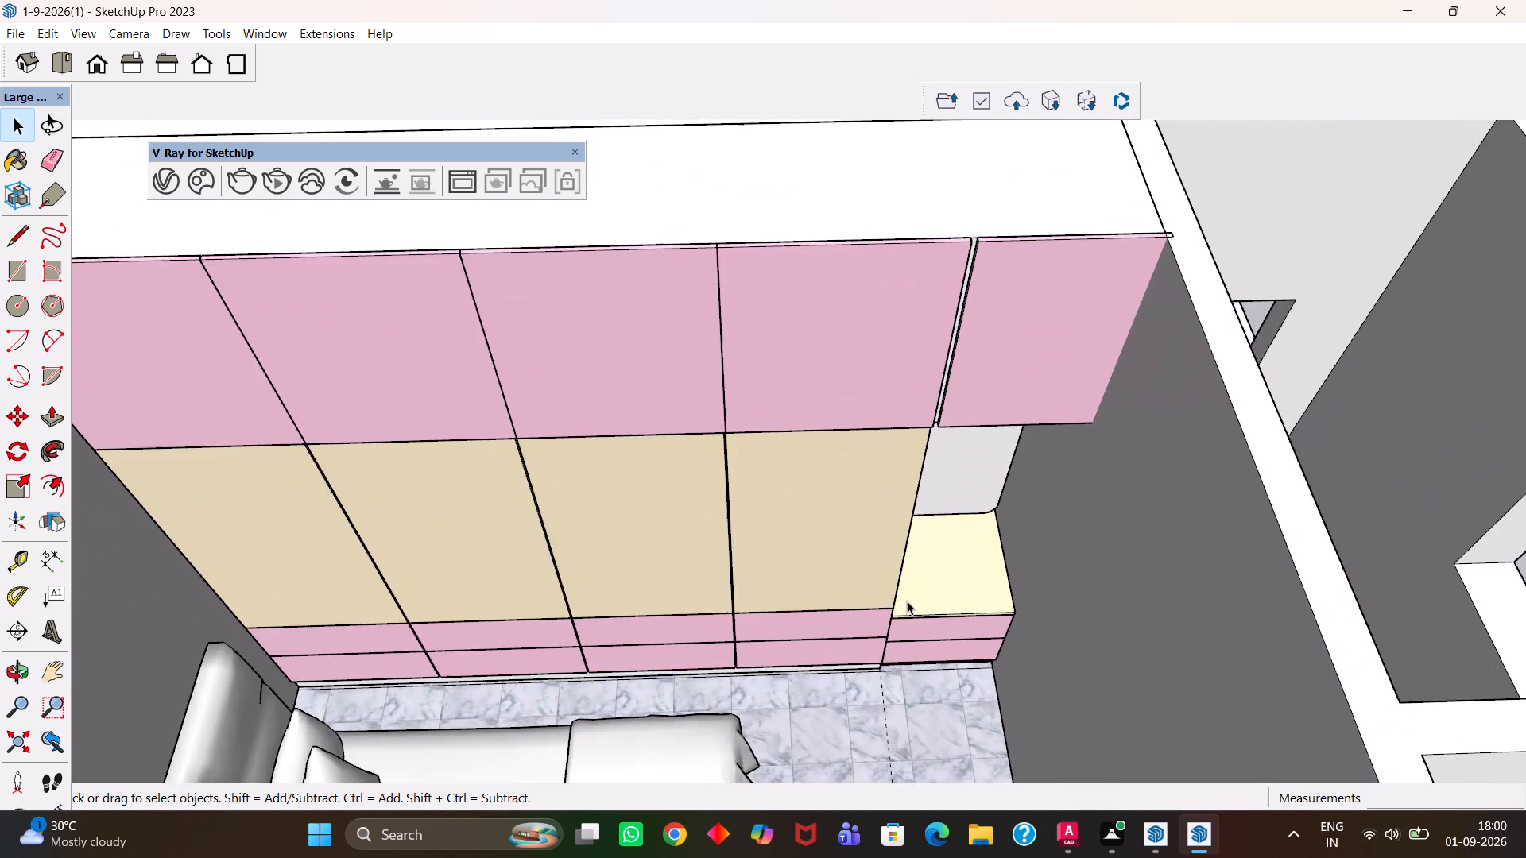
pyautogui.scroll(3, 904, 607)
pyautogui.scroll(-5, 904, 607)
pyautogui.press('h')
pyautogui.moveTo(858, 648); pyautogui.dragTo(843, 549)
pyautogui.moveTo(846, 598); pyautogui.dragTo(761, 535, button='middle')
pyautogui.scroll(1, 730, 597)
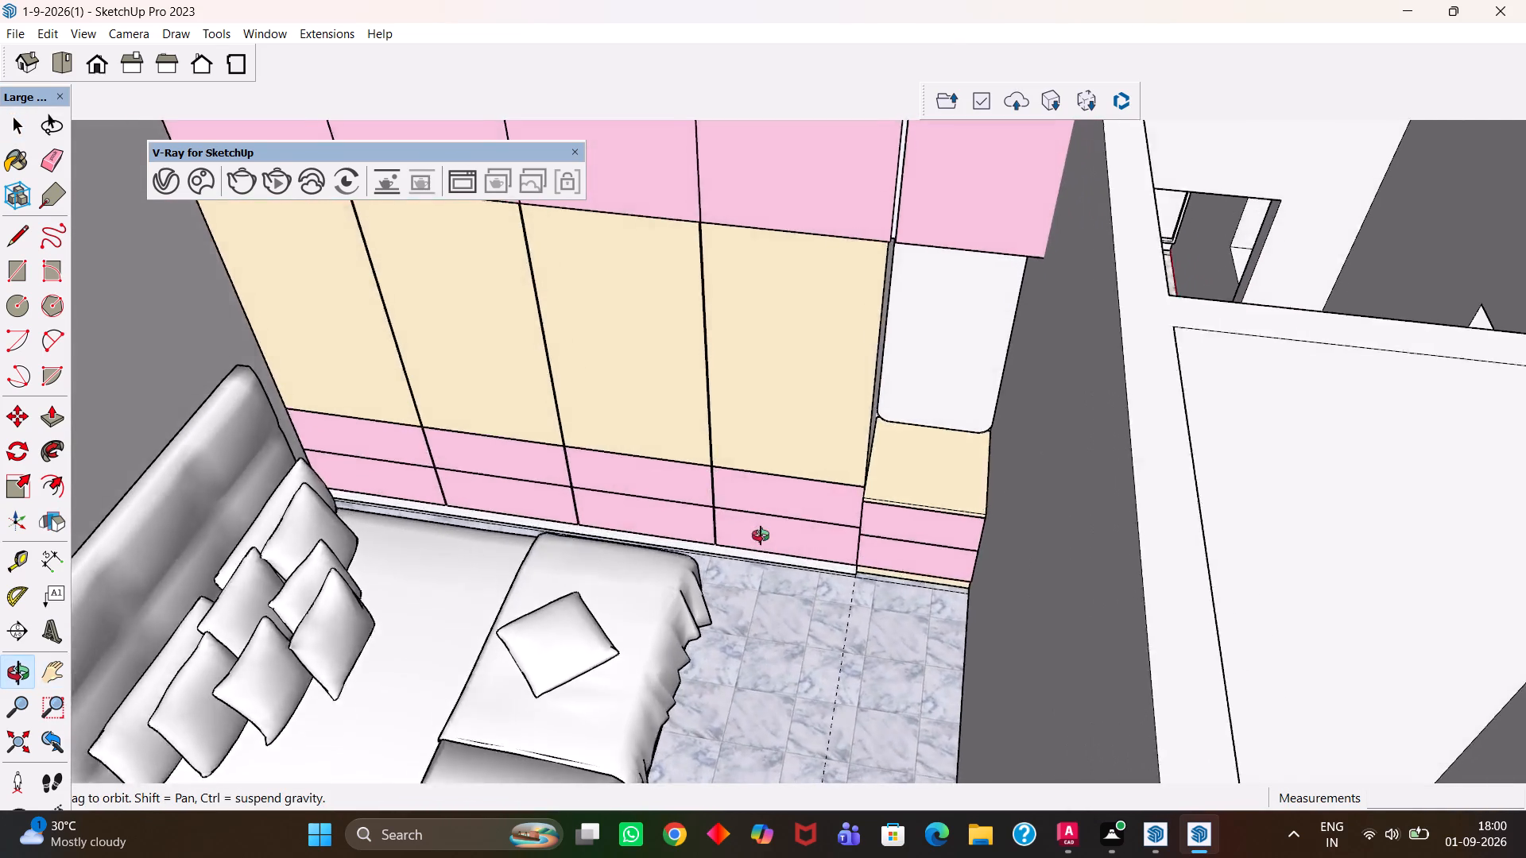
pyautogui.moveTo(761, 535); pyautogui.dragTo(777, 550, button='middle')
pyautogui.moveTo(720, 447); pyautogui.dragTo(809, 582)
pyautogui.scroll(-4, 809, 582)
pyautogui.moveTo(850, 580); pyautogui.dragTo(800, 585, button='middle')
pyautogui.scroll(1, 850, 580)
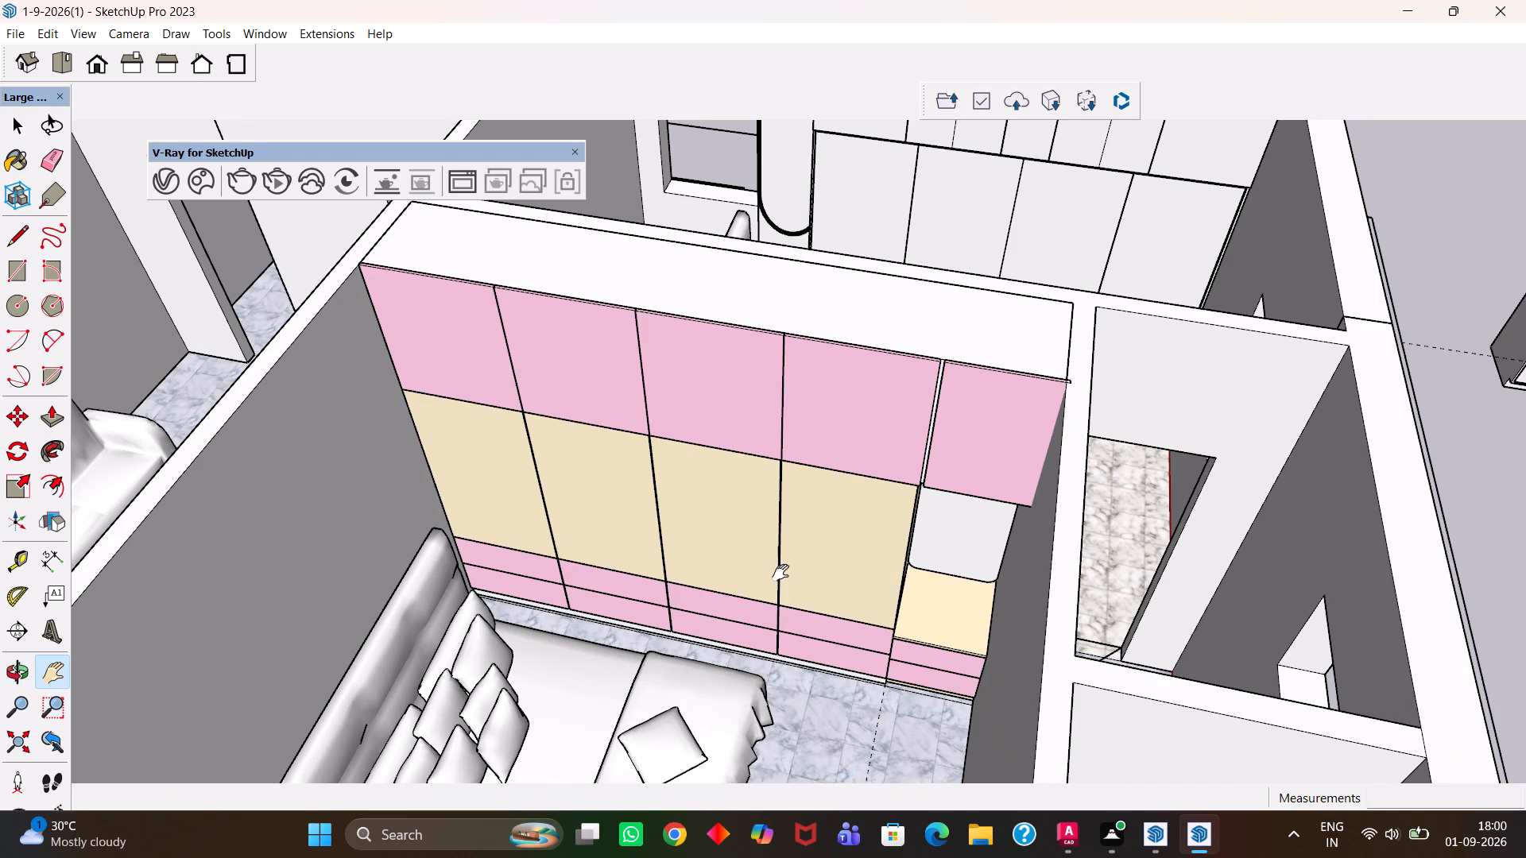
pyautogui.scroll(3, 637, 633)
pyautogui.scroll(-4, 637, 633)
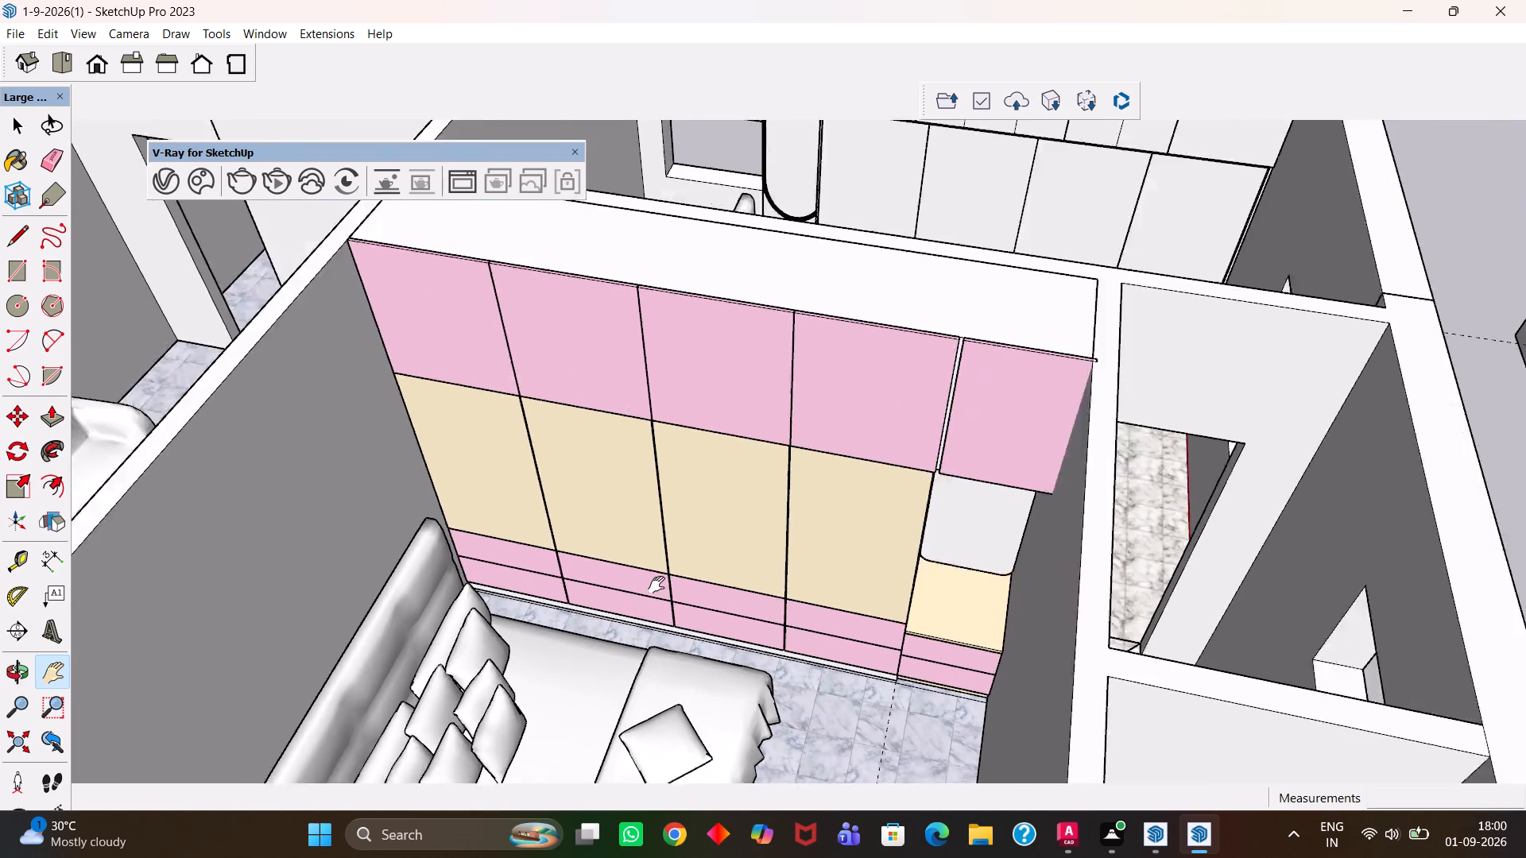
pyautogui.scroll(-3, 656, 585)
pyautogui.scroll(3, 682, 558)
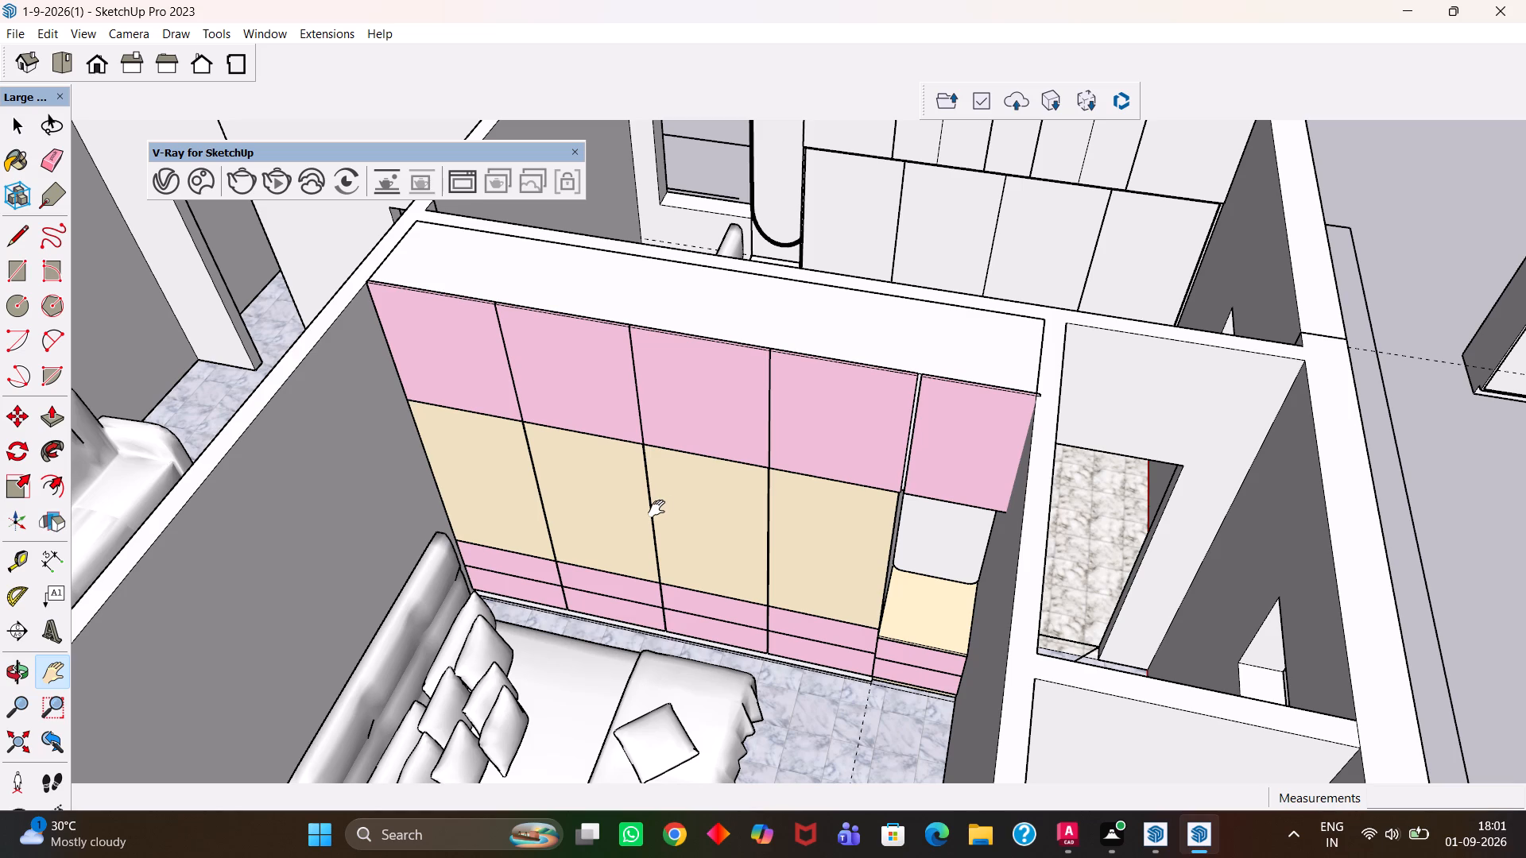
pyautogui.scroll(3, 655, 508)
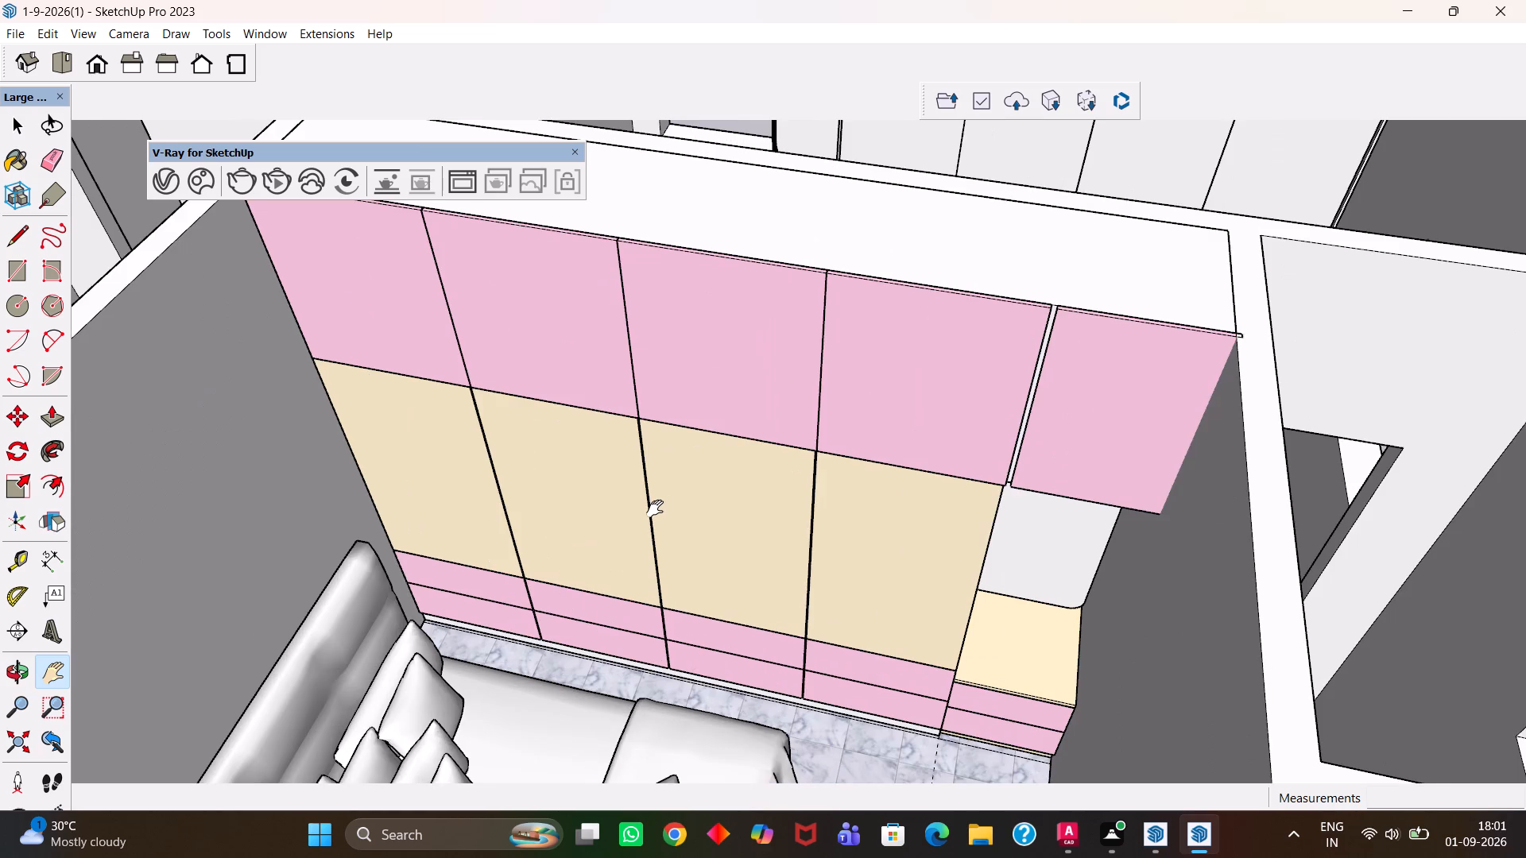
pyautogui.scroll(-5, 655, 508)
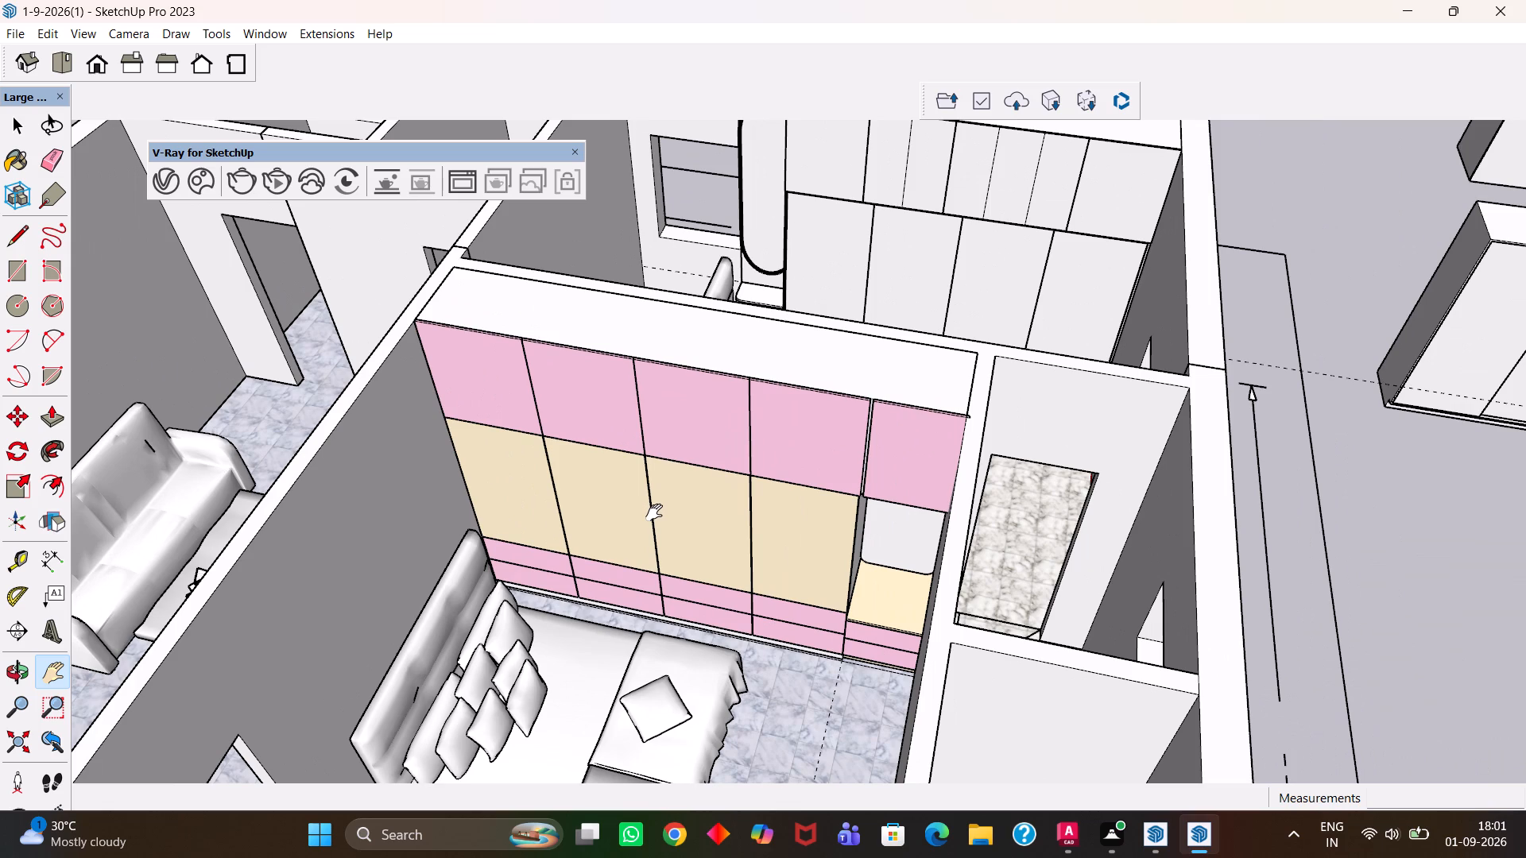
# In the other bedroom's wardrobe, open the lower door nearest the oval mirror and paint its front face with pink Color L01.
pyautogui.press('h')
pyautogui.scroll(-6, 654, 512)
pyautogui.scroll(1, 618, 443)
pyautogui.moveTo(614, 437); pyautogui.dragTo(715, 541, button='middle')
pyautogui.scroll(1, 714, 488)
pyautogui.moveTo(718, 373); pyautogui.dragTo(724, 607)
pyautogui.moveTo(741, 491); pyautogui.dragTo(705, 549)
pyautogui.scroll(12, 761, 590)
pyautogui.moveTo(721, 650); pyautogui.dragTo(783, 608, button='middle')
pyautogui.moveTo(809, 621); pyautogui.dragTo(664, 620)
pyautogui.scroll(-4, 657, 616)
pyautogui.moveTo(679, 624); pyautogui.dragTo(641, 628, button='middle')
pyautogui.scroll(4, 679, 624)
pyautogui.press('space')
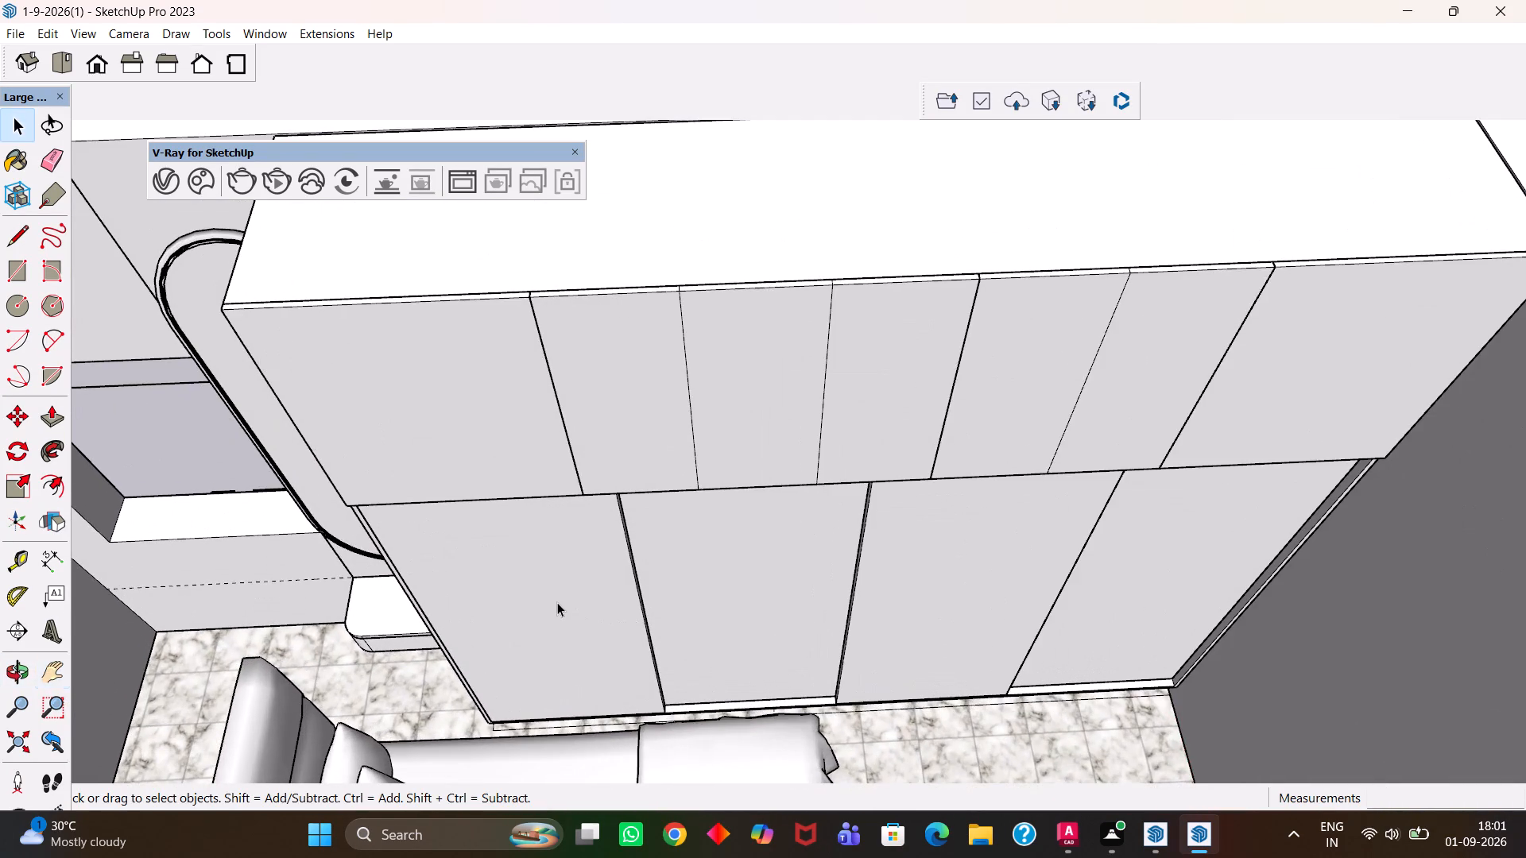
pyautogui.tripleClick(555, 601)
pyautogui.press('b')
pyautogui.click(555, 601)
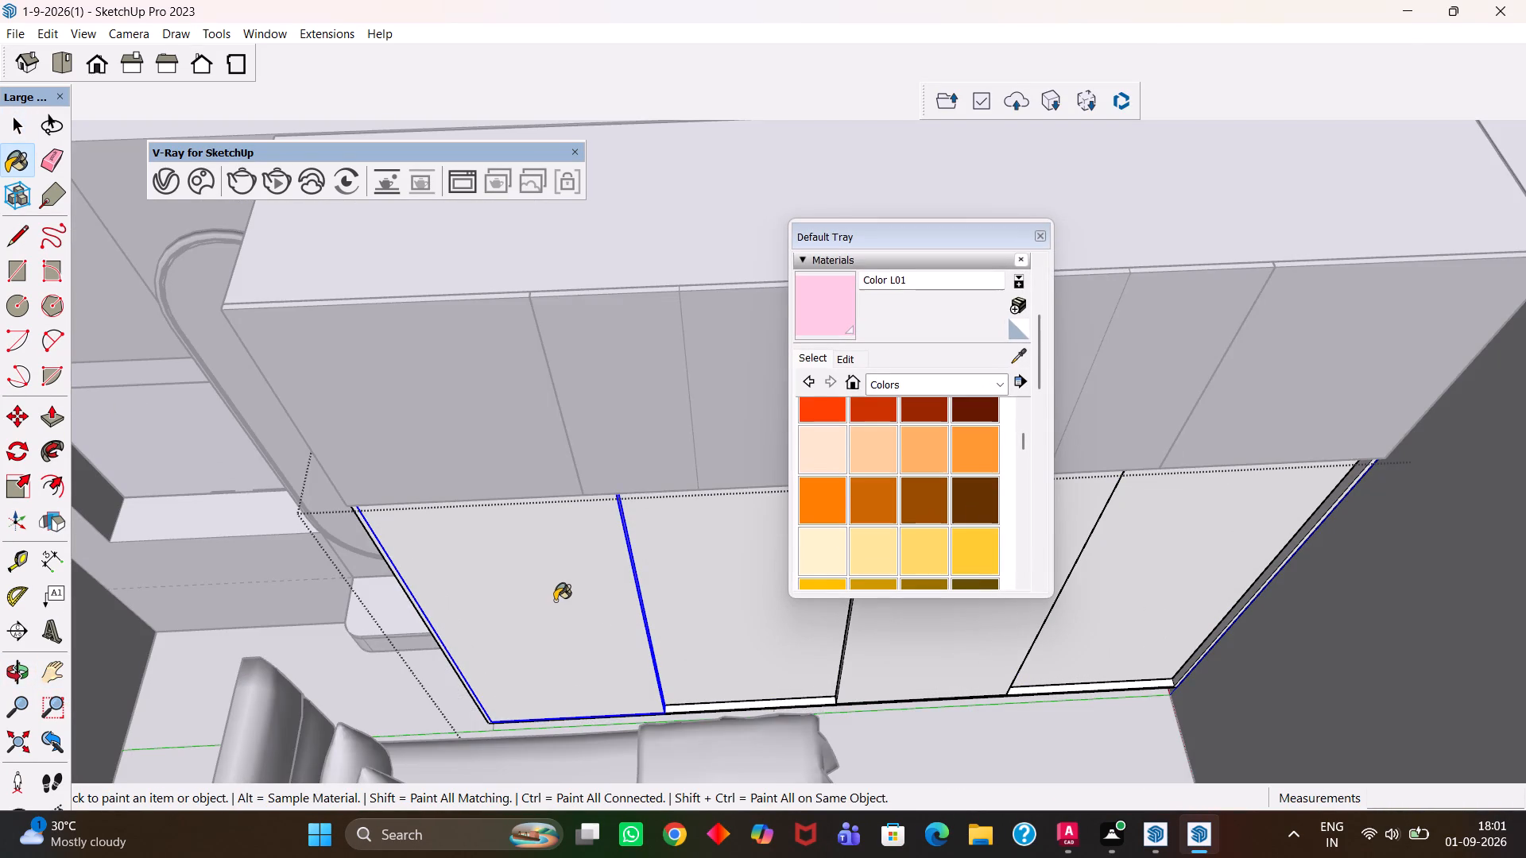
pyautogui.click(555, 601)
pyautogui.click(715, 573)
pyautogui.click(638, 590)
pyautogui.scroll(2, 594, 597)
pyautogui.press('space')
pyautogui.tripleClick(575, 589)
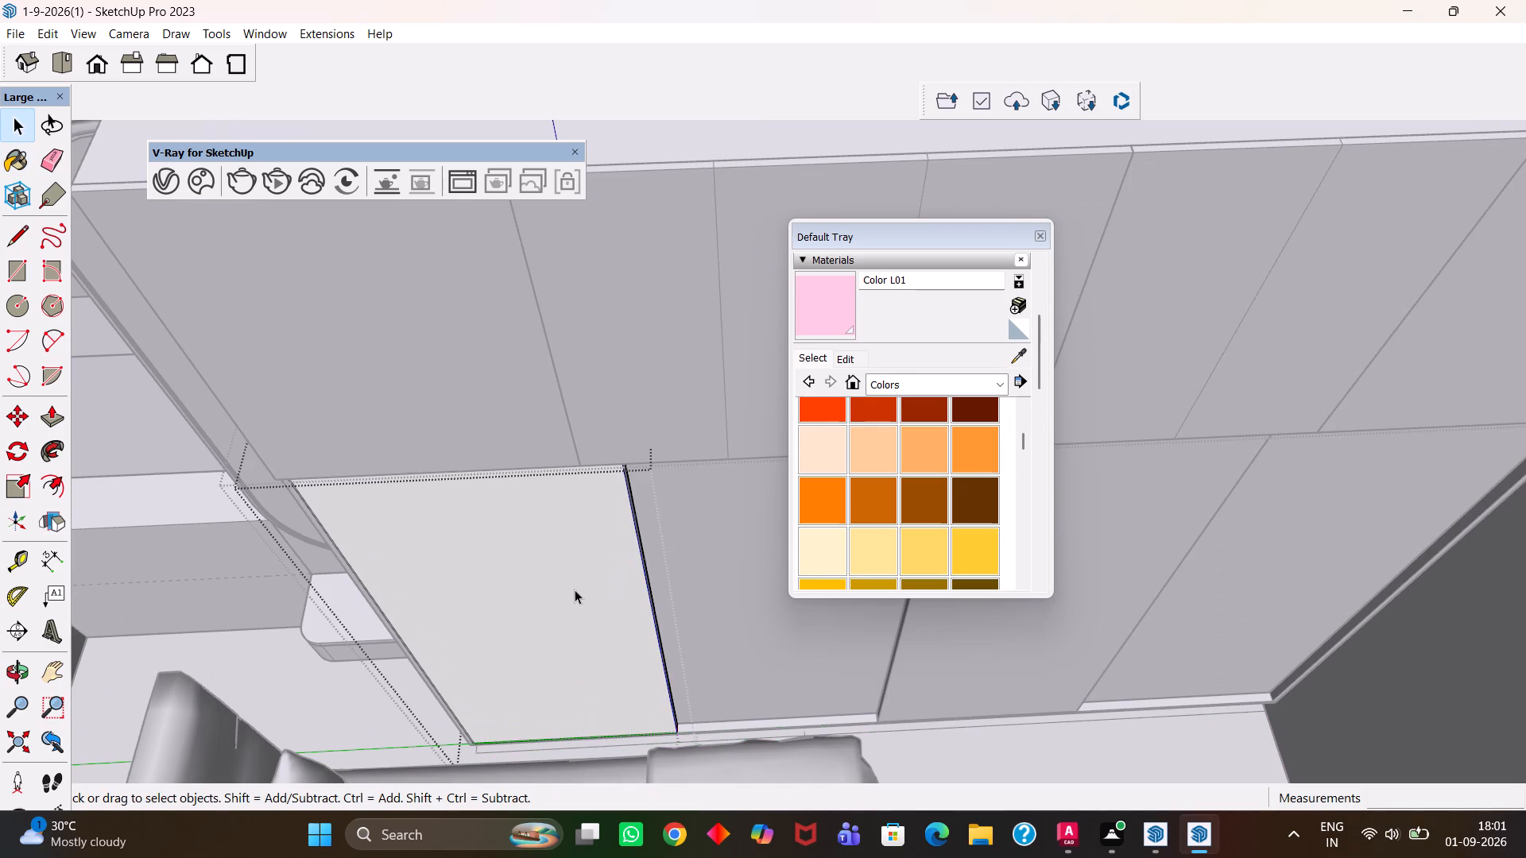
pyautogui.press('b')
pyautogui.click(567, 584)
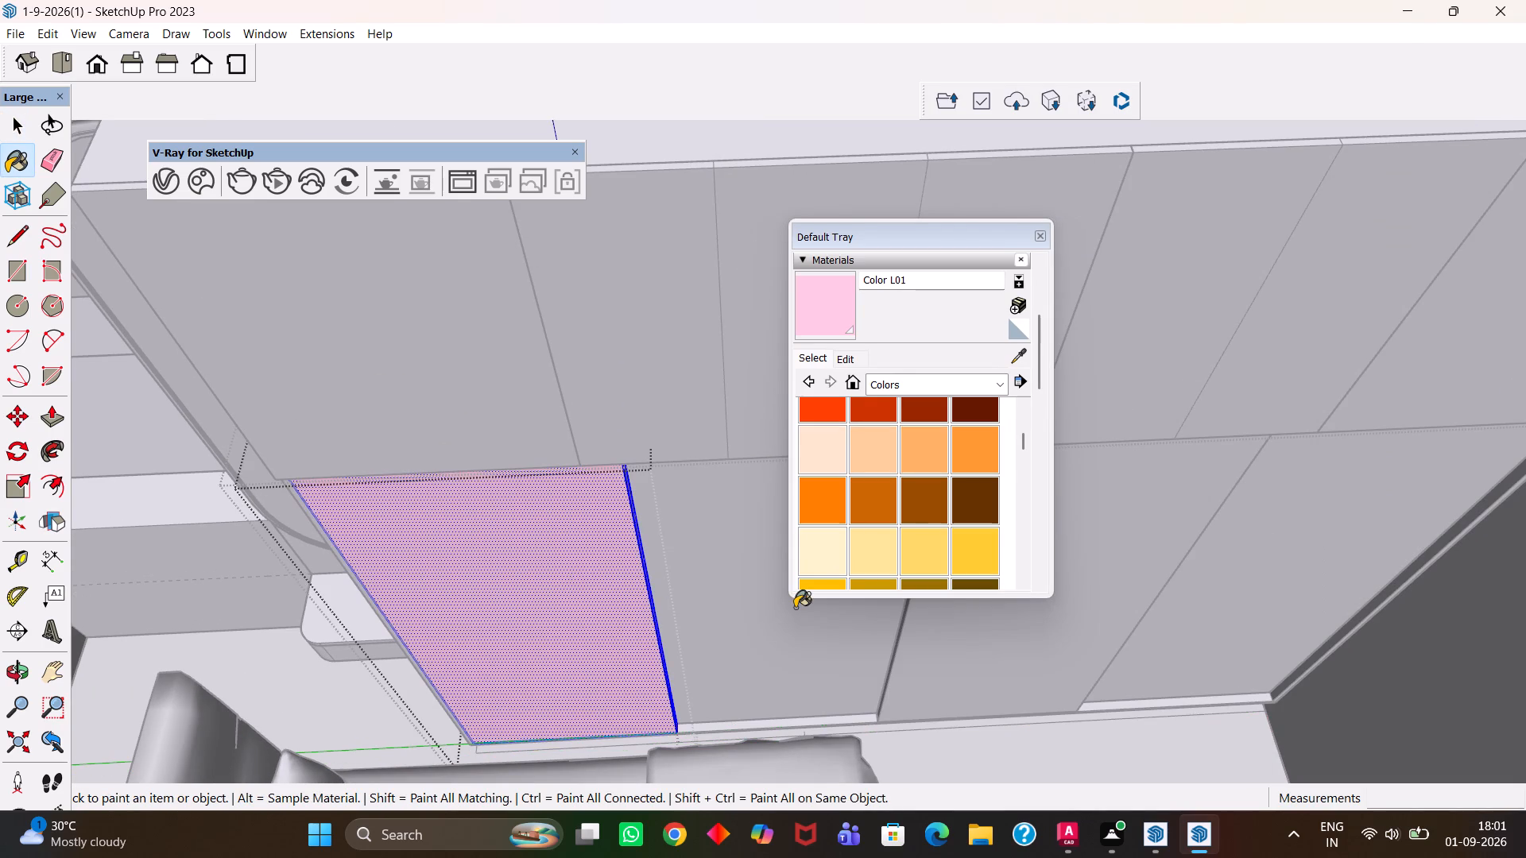
# Open the wardrobe's three remaining lower doors one after another and paint each front face with Color L01.
pyautogui.click(795, 608)
pyautogui.press('space')
pyautogui.scroll(2, 707, 611)
pyautogui.tripleClick(700, 597)
pyautogui.press('b')
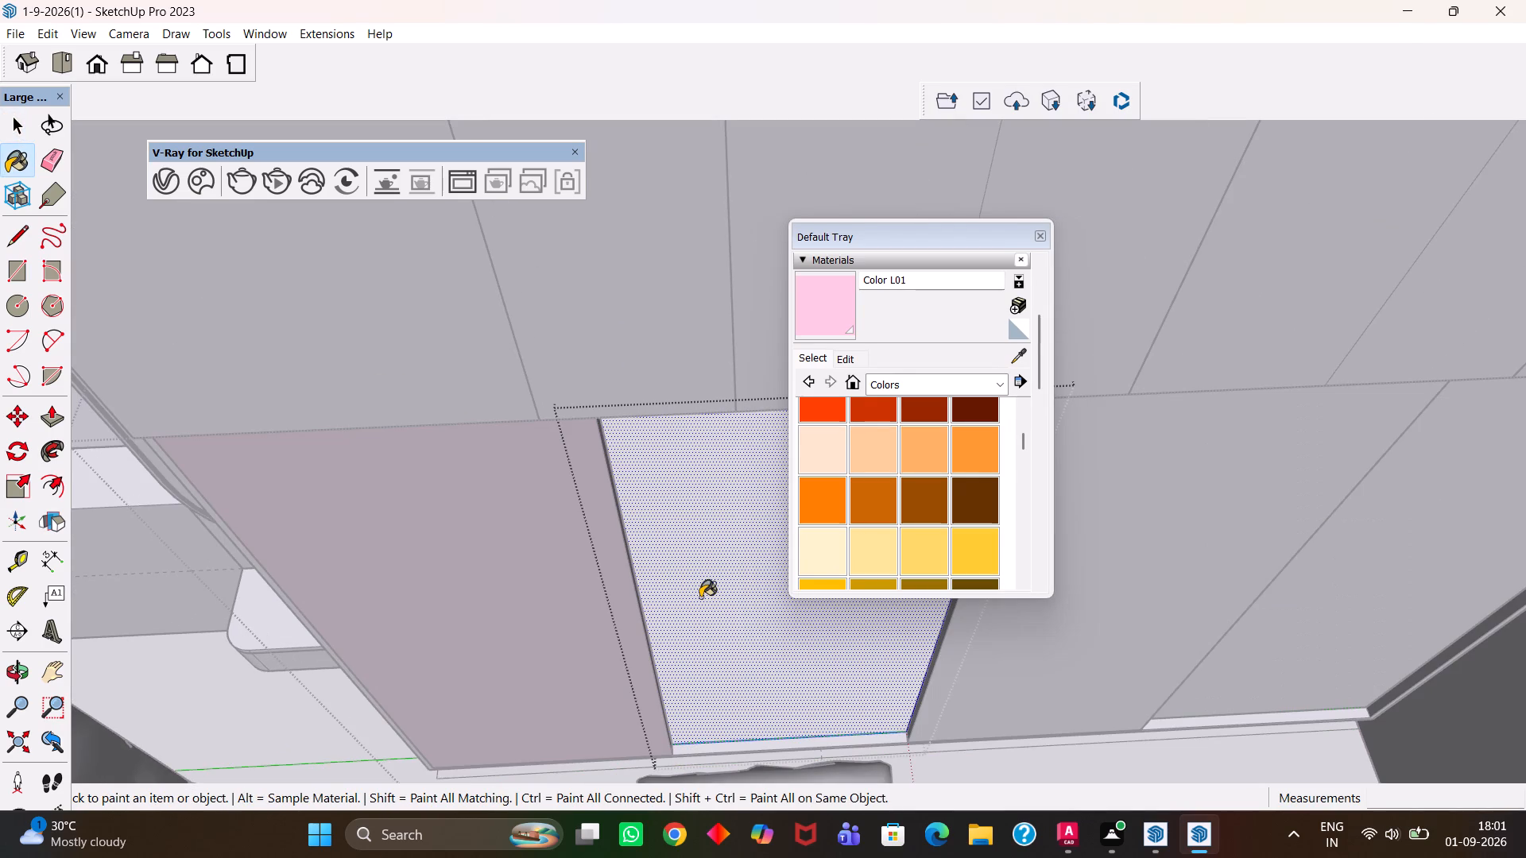
pyautogui.click(700, 597)
pyautogui.press('space')
pyautogui.doubleClick(995, 659)
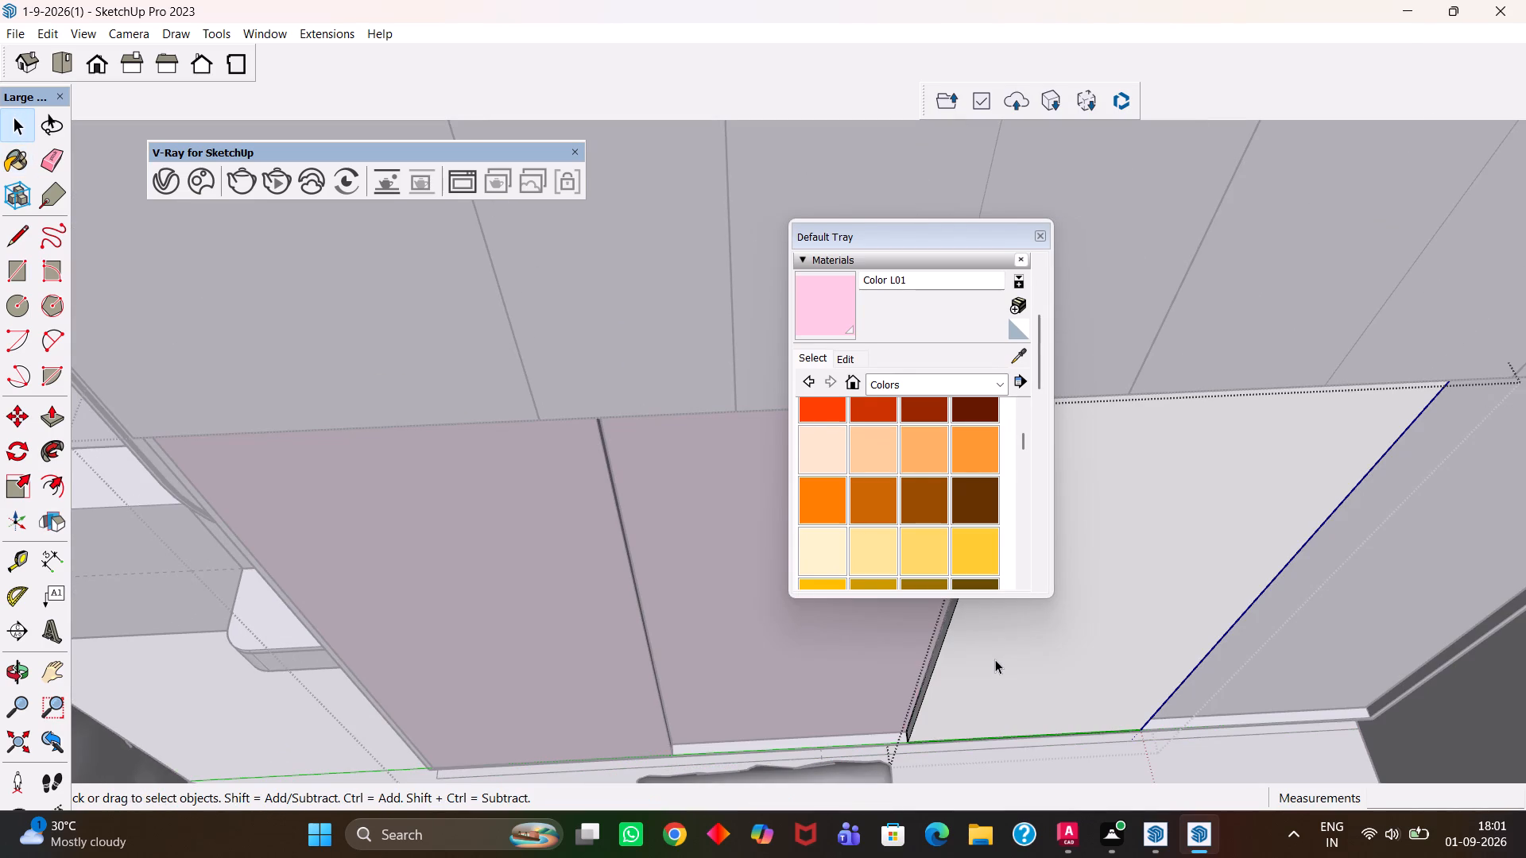
pyautogui.tripleClick(995, 659)
pyautogui.click(995, 659)
pyautogui.press('b')
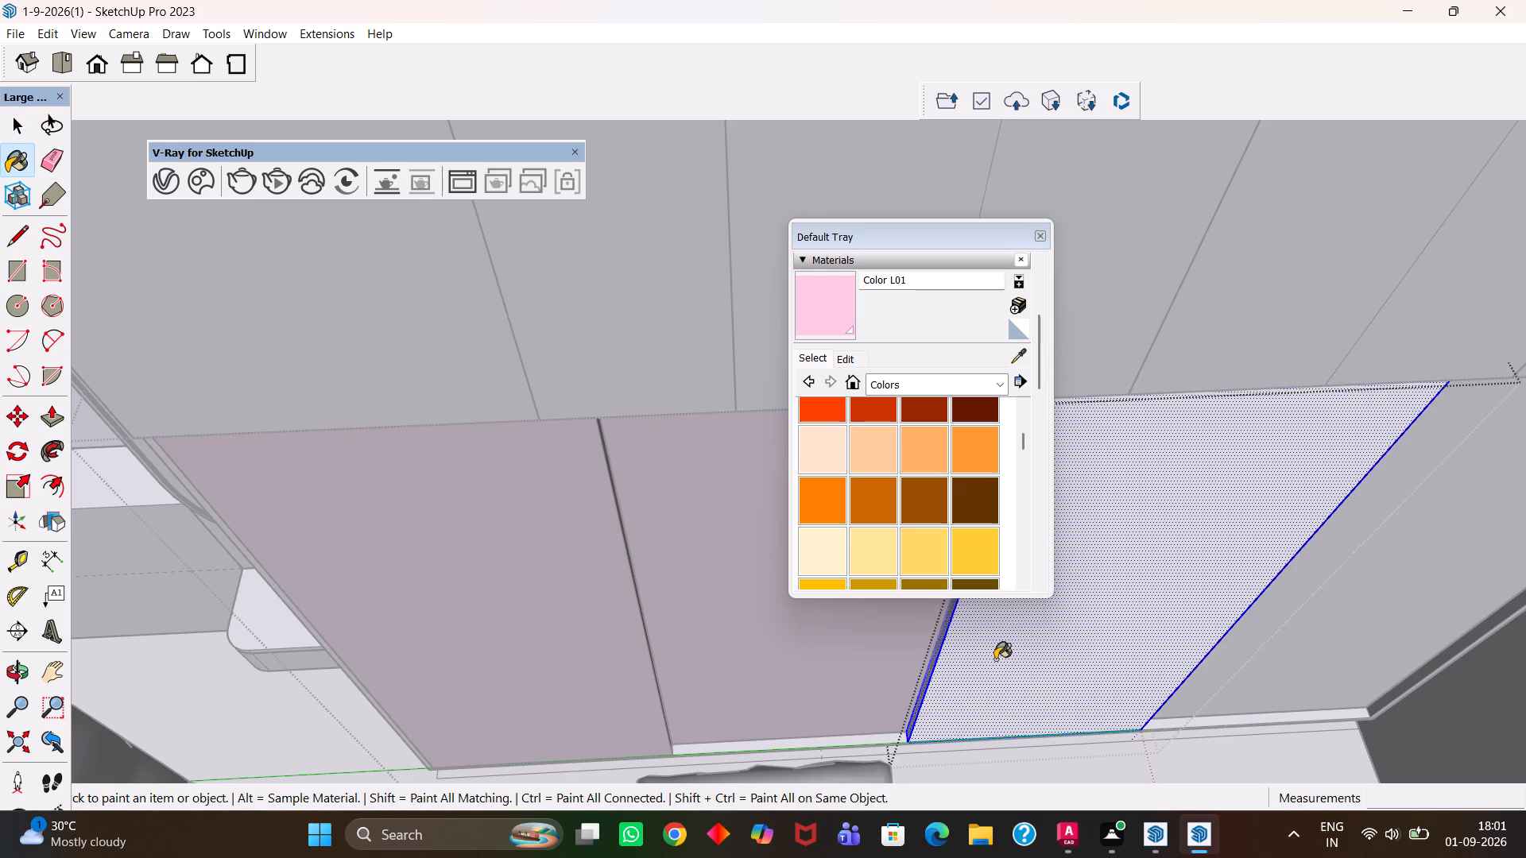
pyautogui.click(995, 659)
pyautogui.press('space')
pyautogui.tripleClick(1290, 667)
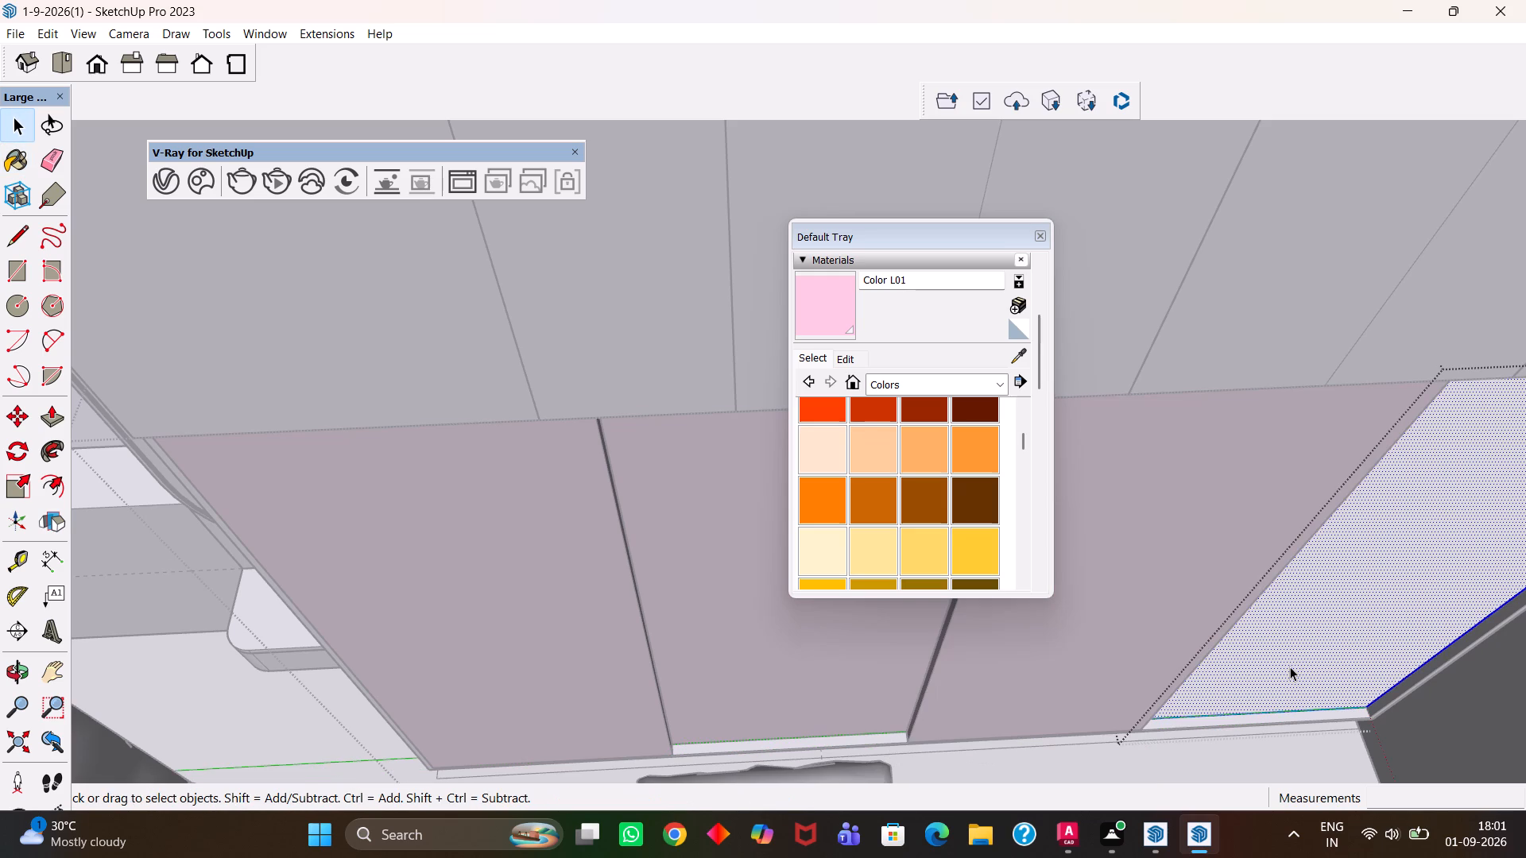
pyautogui.press('b')
pyautogui.click(1290, 667)
# Open the carcass of the lower wardrobe beside the oval mirror and paint its side and frame faces with Color L01.
pyautogui.scroll(-7, 1164, 666)
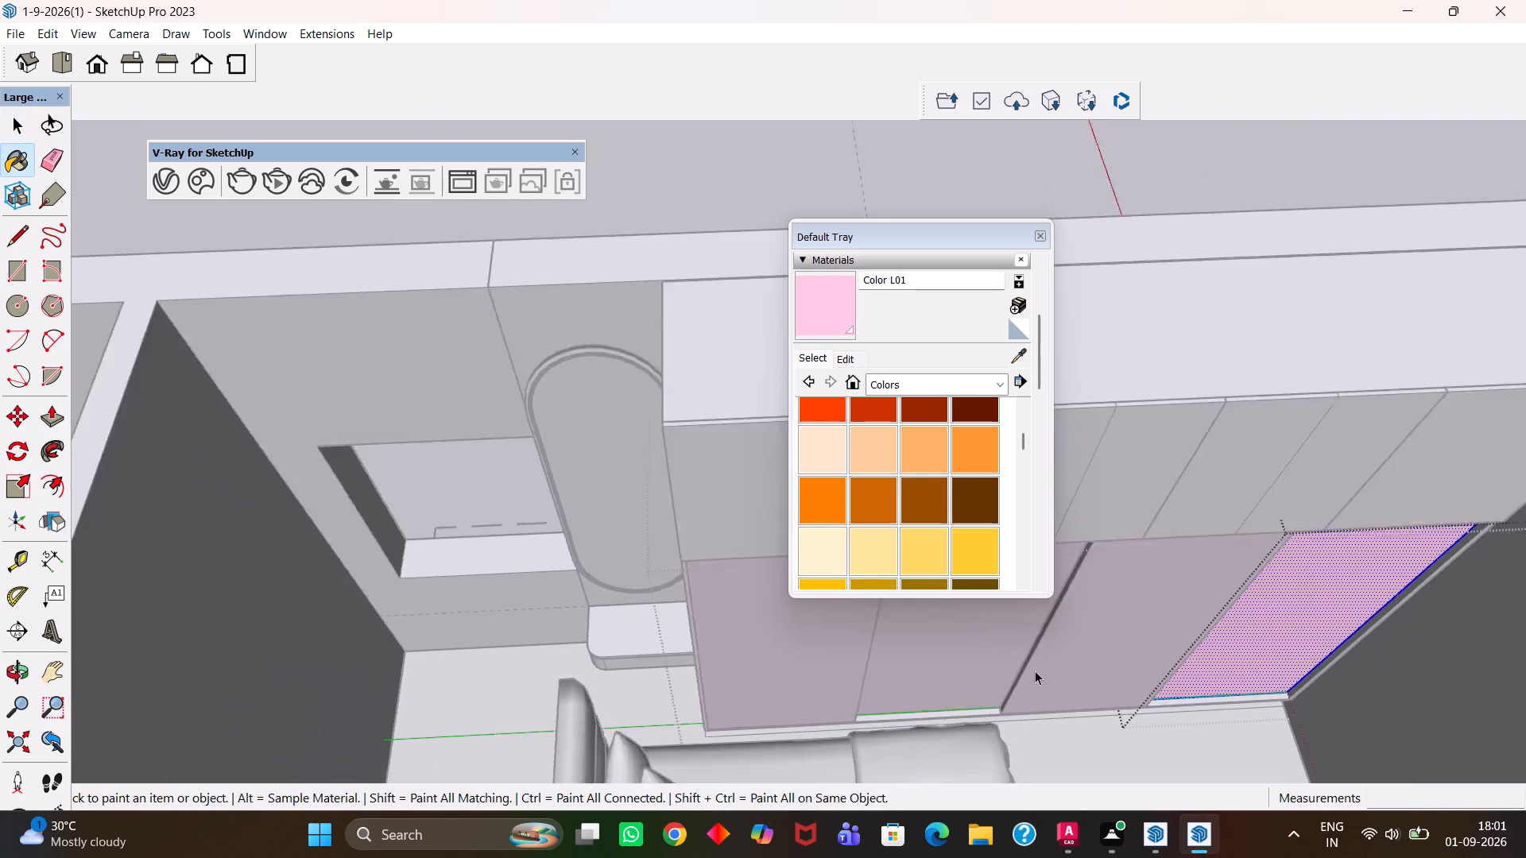
pyautogui.press('space')
pyautogui.scroll(-2, 1035, 671)
pyautogui.click(775, 667)
pyautogui.middleClick(775, 666)
pyautogui.scroll(4, 775, 666)
pyautogui.moveTo(777, 645); pyautogui.dragTo(881, 656, button='middle')
pyautogui.scroll(2, 873, 656)
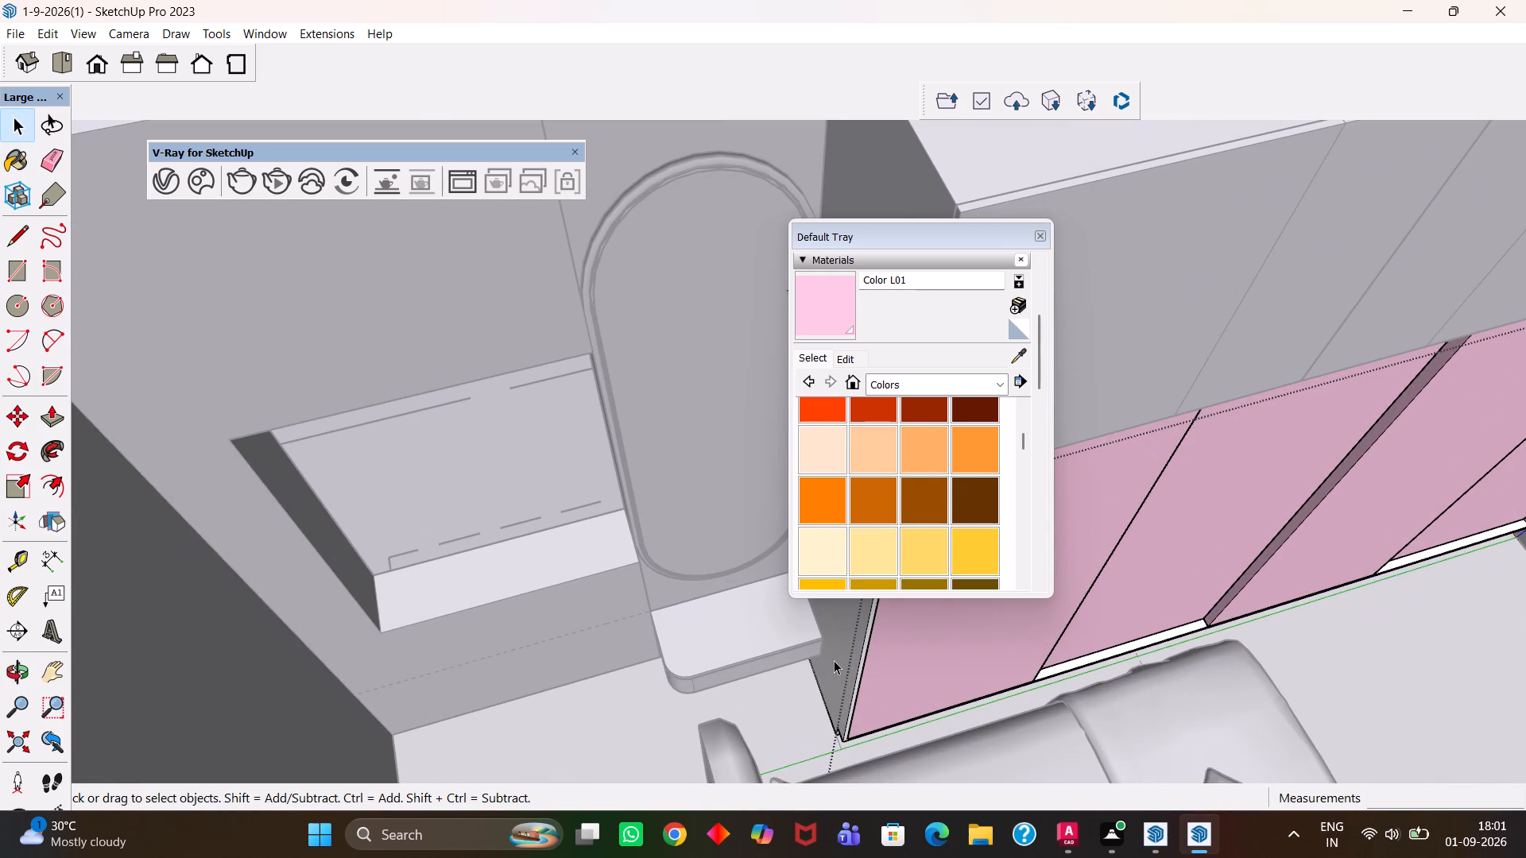
pyautogui.tripleClick(833, 660)
pyautogui.click(833, 660)
pyautogui.press('b')
pyautogui.click(833, 655)
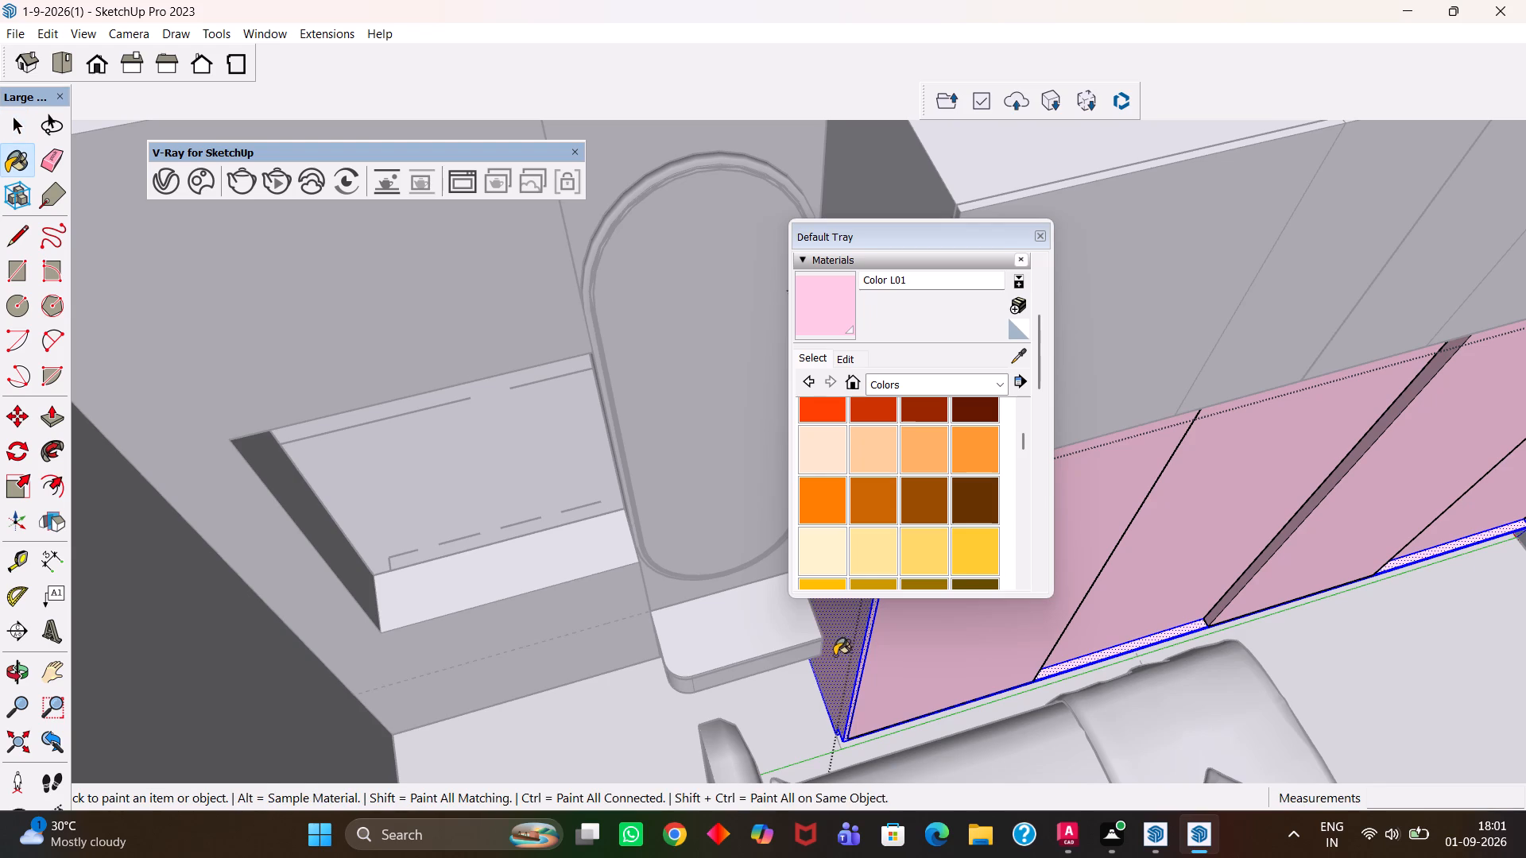
pyautogui.press('space')
pyautogui.click(1350, 669)
pyautogui.scroll(-5, 1041, 565)
pyautogui.scroll(1, 1063, 534)
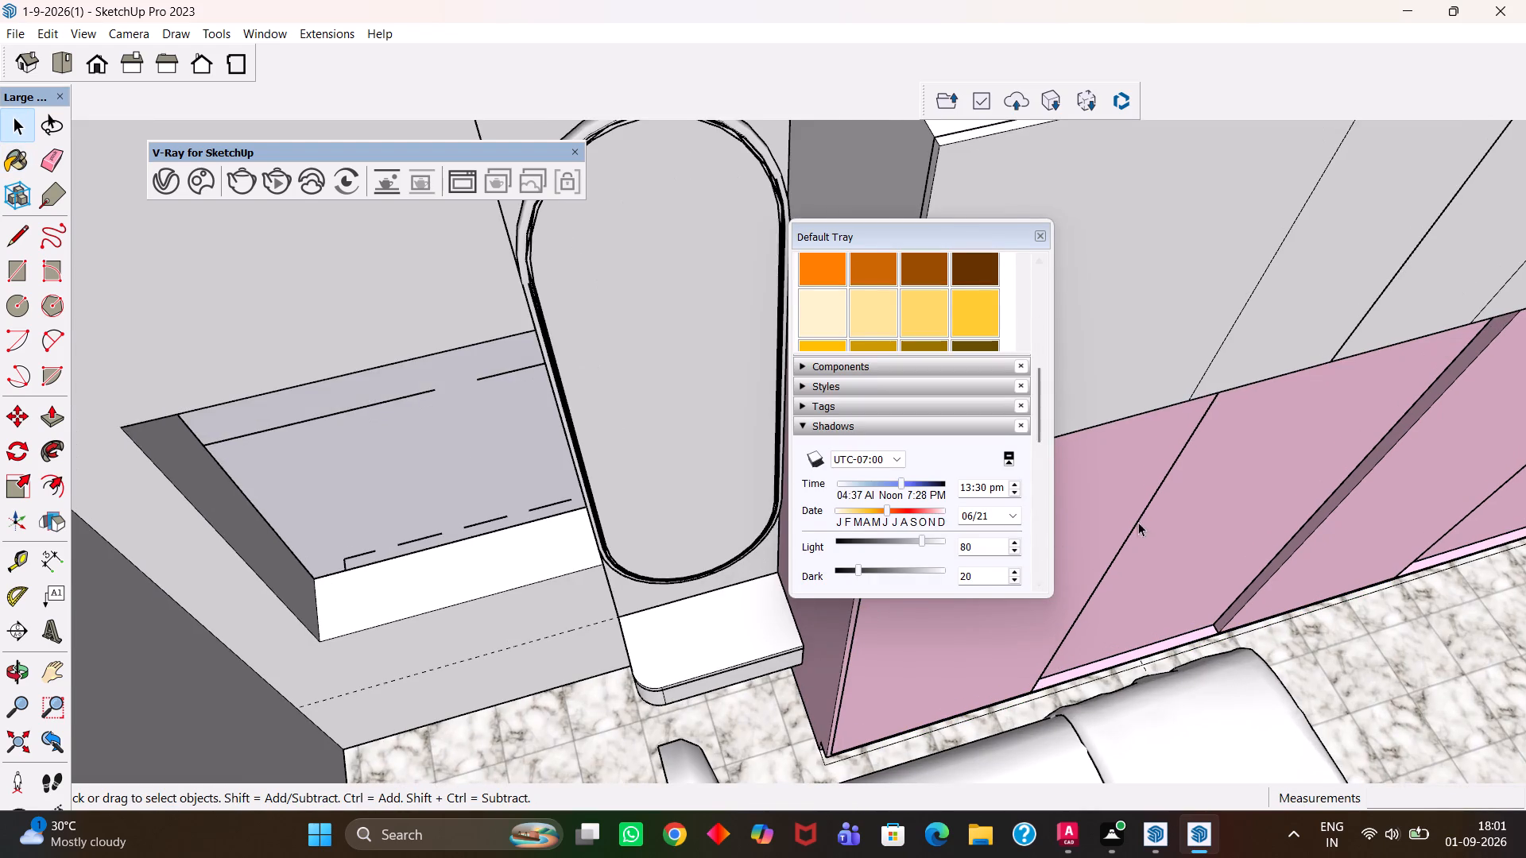
pyautogui.scroll(-3, 1137, 517)
pyautogui.click(1040, 238)
# Open the carcass of the upper cabinets above this wardrobe and paint its top face with Color L01.
pyautogui.scroll(-4, 912, 339)
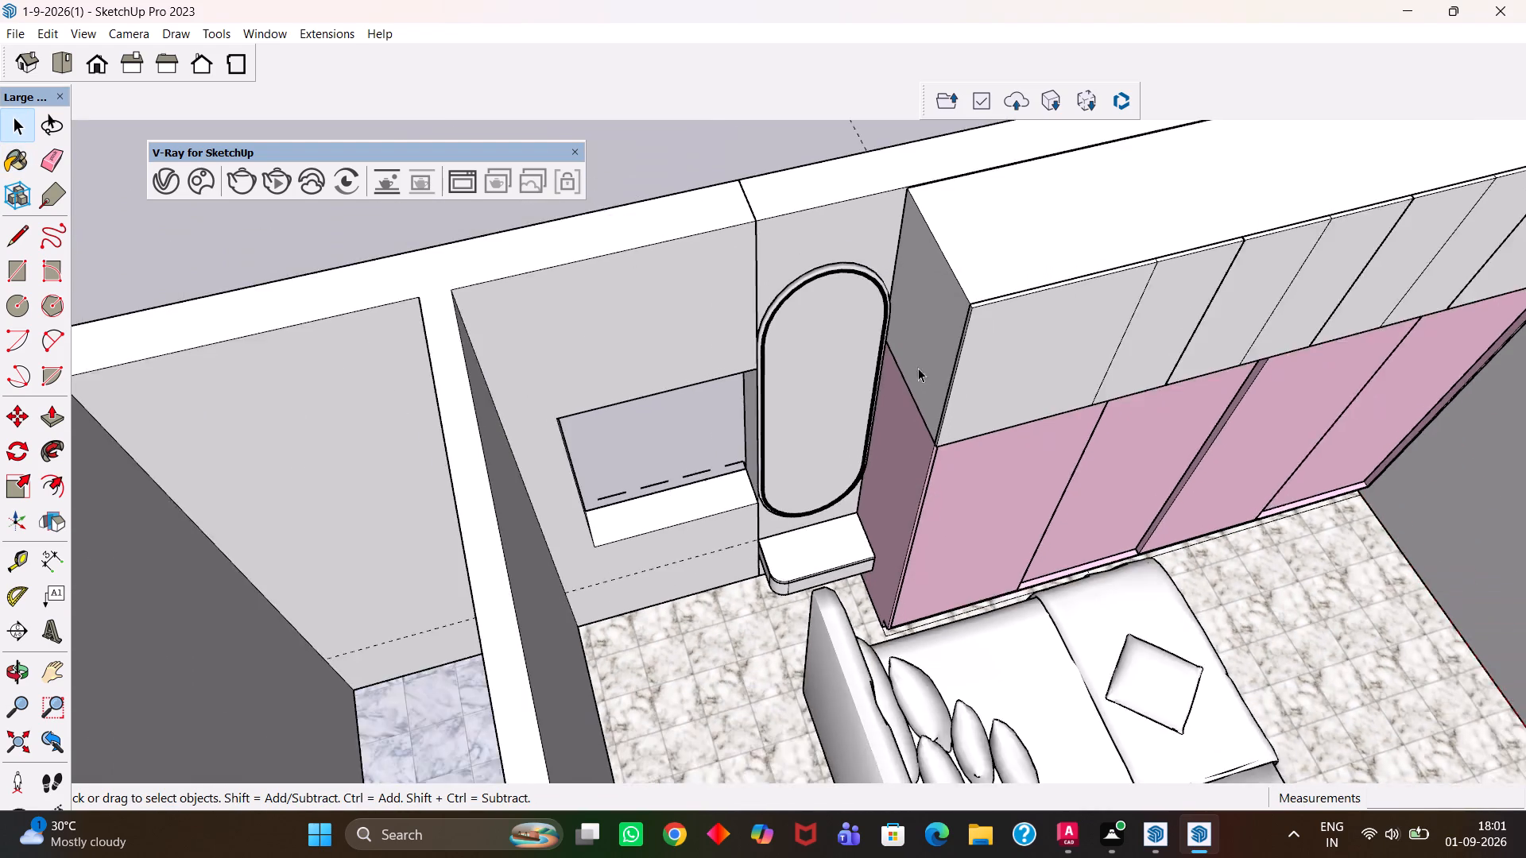
pyautogui.moveTo(920, 368); pyautogui.dragTo(882, 386, button='middle')
pyautogui.scroll(1, 920, 368)
pyautogui.press('h')
pyautogui.moveTo(978, 382); pyautogui.dragTo(718, 488)
pyautogui.moveTo(838, 457); pyautogui.dragTo(777, 470, button='middle')
pyautogui.scroll(-2, 773, 470)
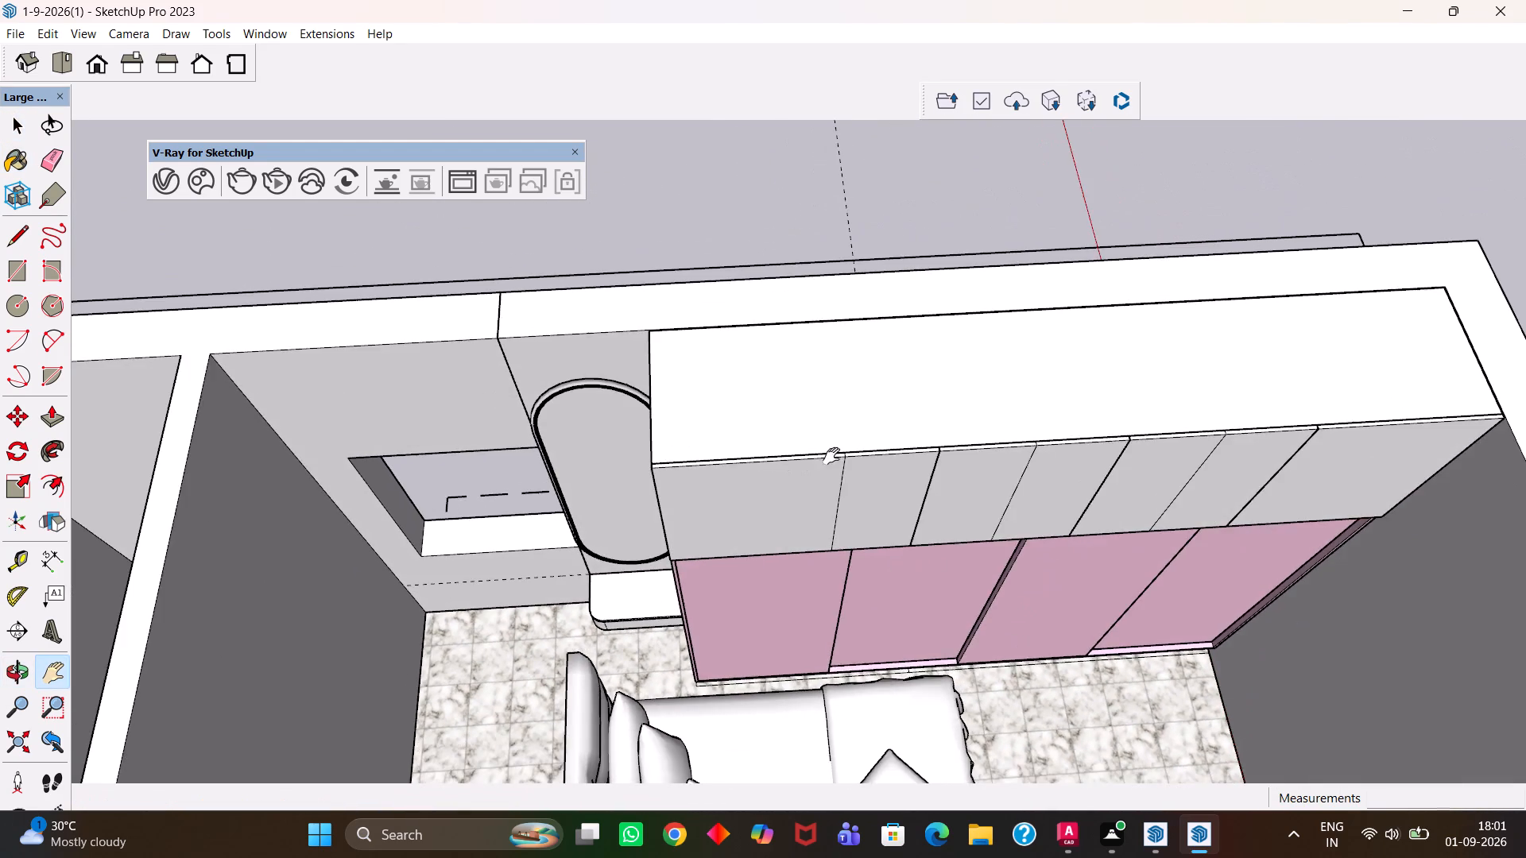
pyautogui.moveTo(831, 456); pyautogui.dragTo(724, 504)
pyautogui.moveTo(691, 504); pyautogui.dragTo(705, 504, button='middle')
pyautogui.scroll(1, 705, 504)
pyautogui.press('space')
pyautogui.tripleClick(673, 466)
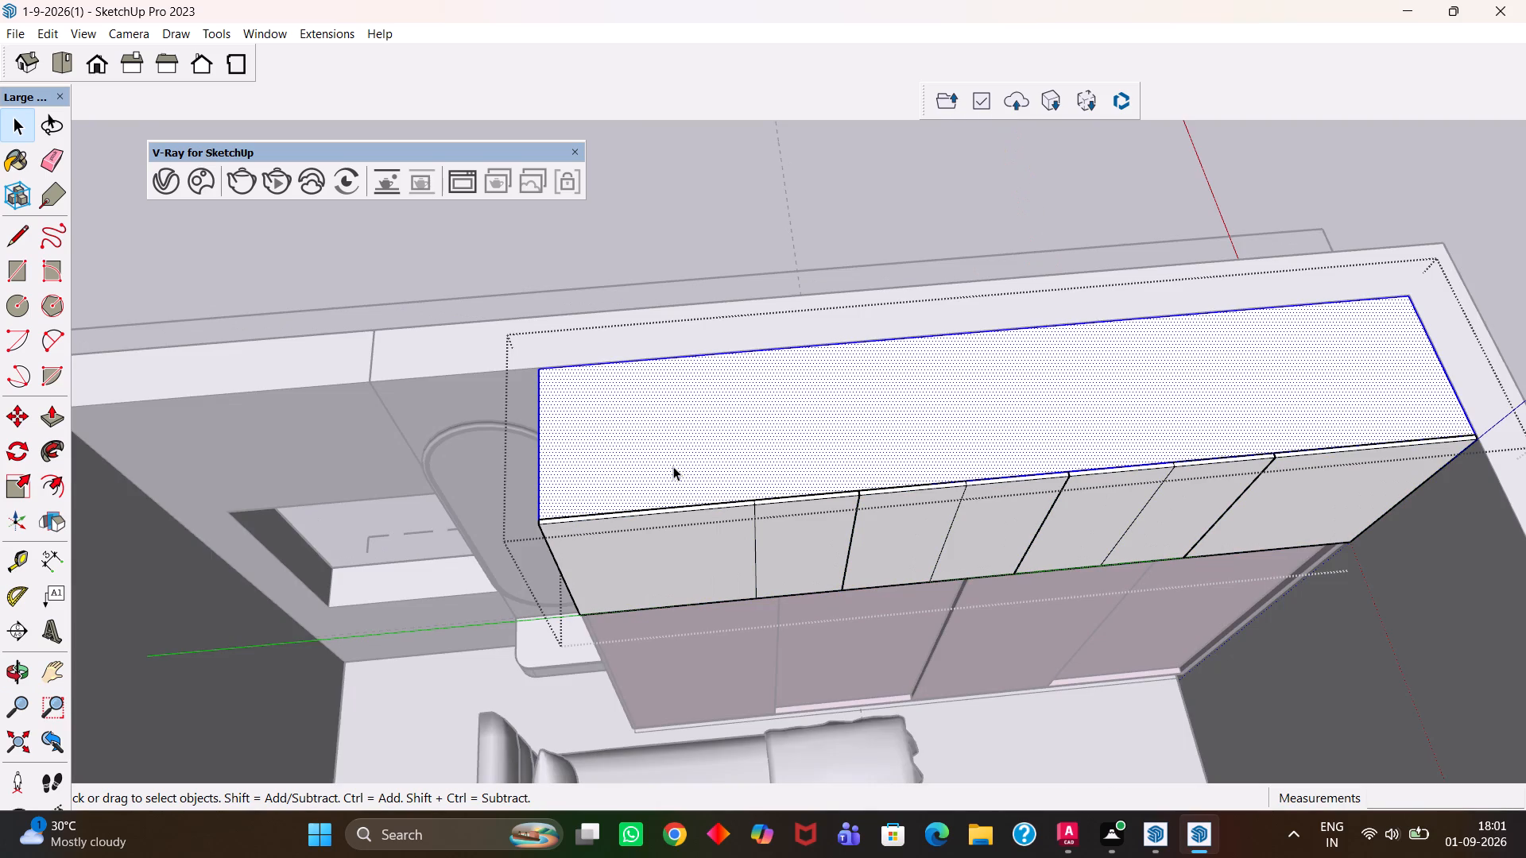
pyautogui.click(673, 466)
pyautogui.press('b')
pyautogui.click(671, 465)
pyautogui.click(582, 541)
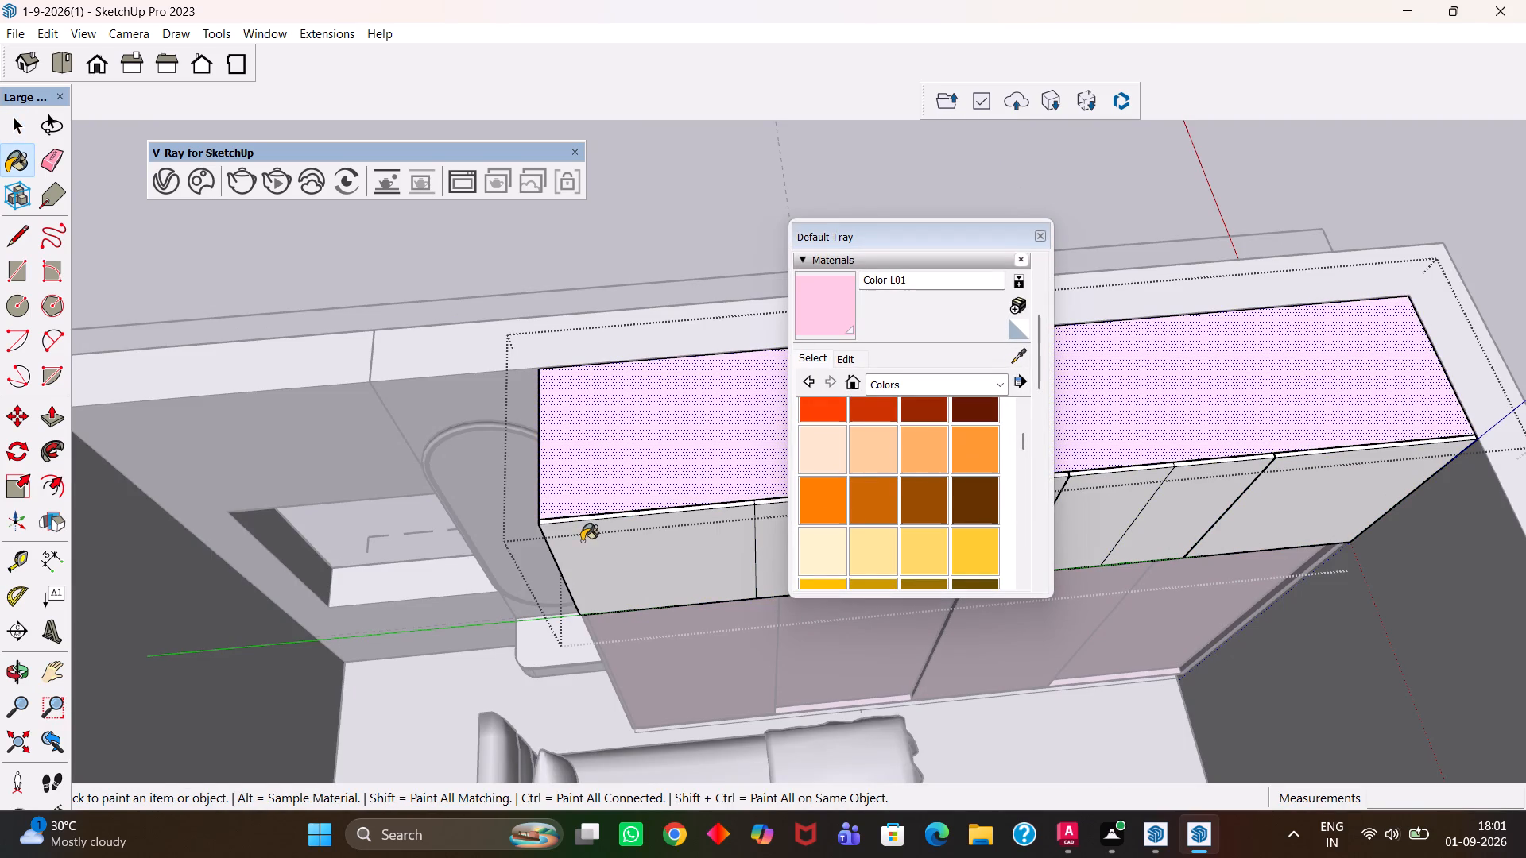
pyautogui.click(1039, 236)
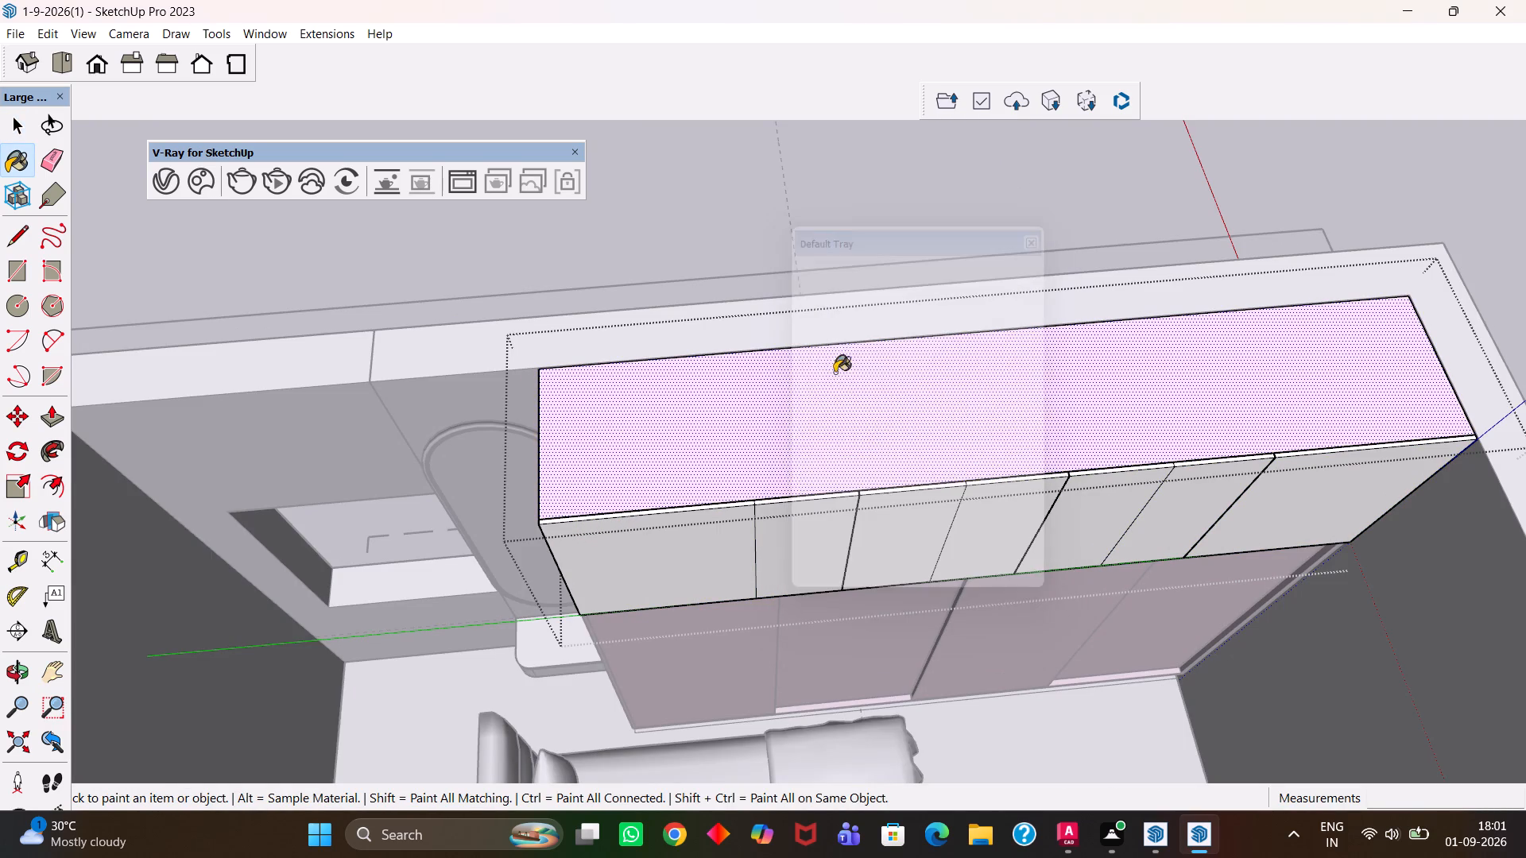
# Open the upper cabinet door nearest the oval mirror and paint its front face with Color L01.
pyautogui.click(712, 540)
pyautogui.press('space')
pyautogui.click(715, 528)
pyautogui.click(715, 528)
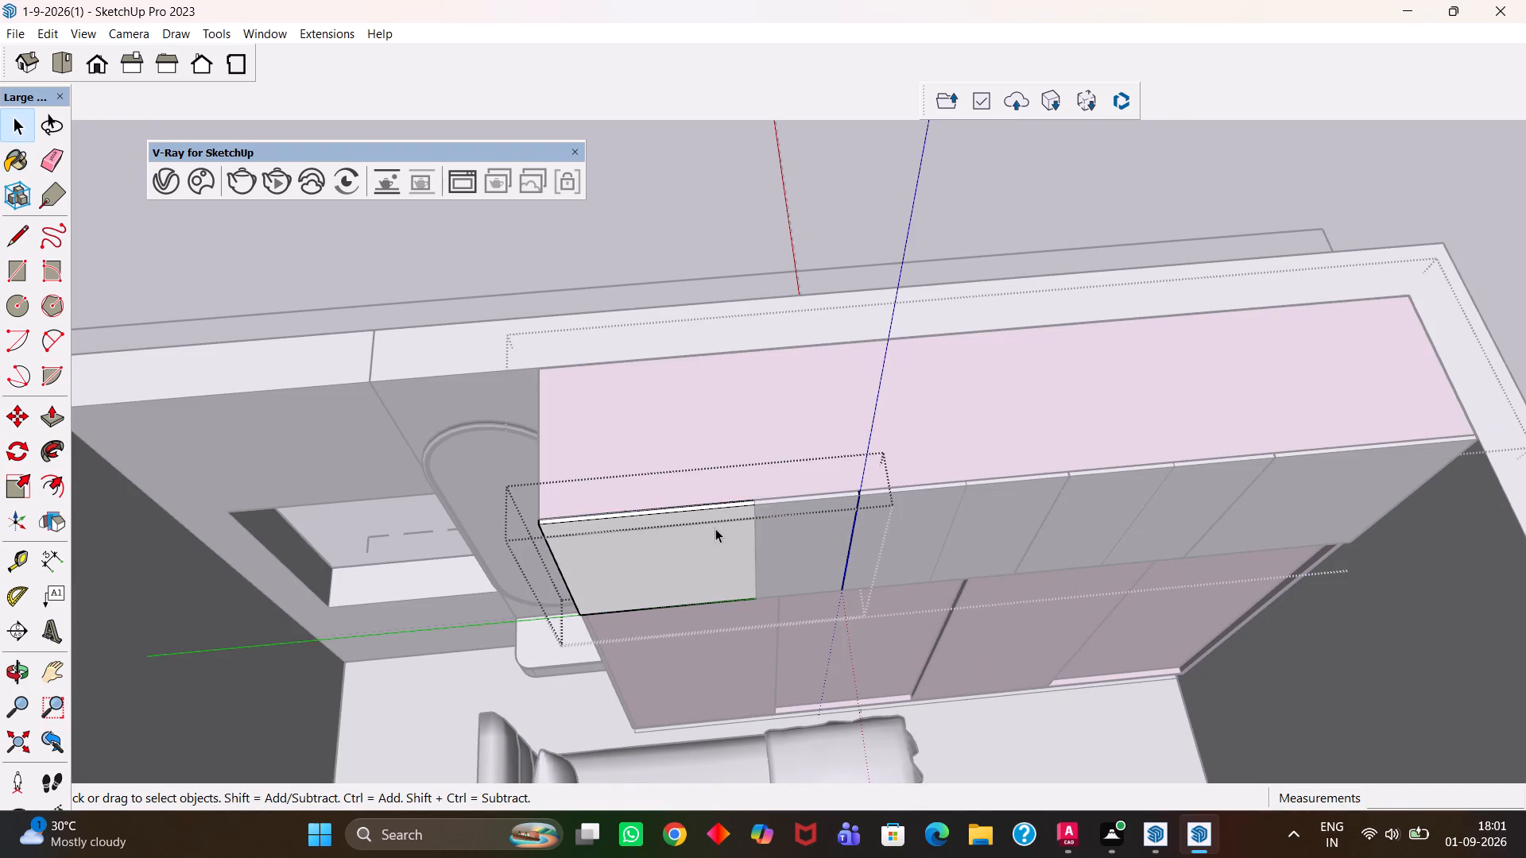
pyautogui.doubleClick(715, 528)
pyautogui.press('b')
pyautogui.click(715, 528)
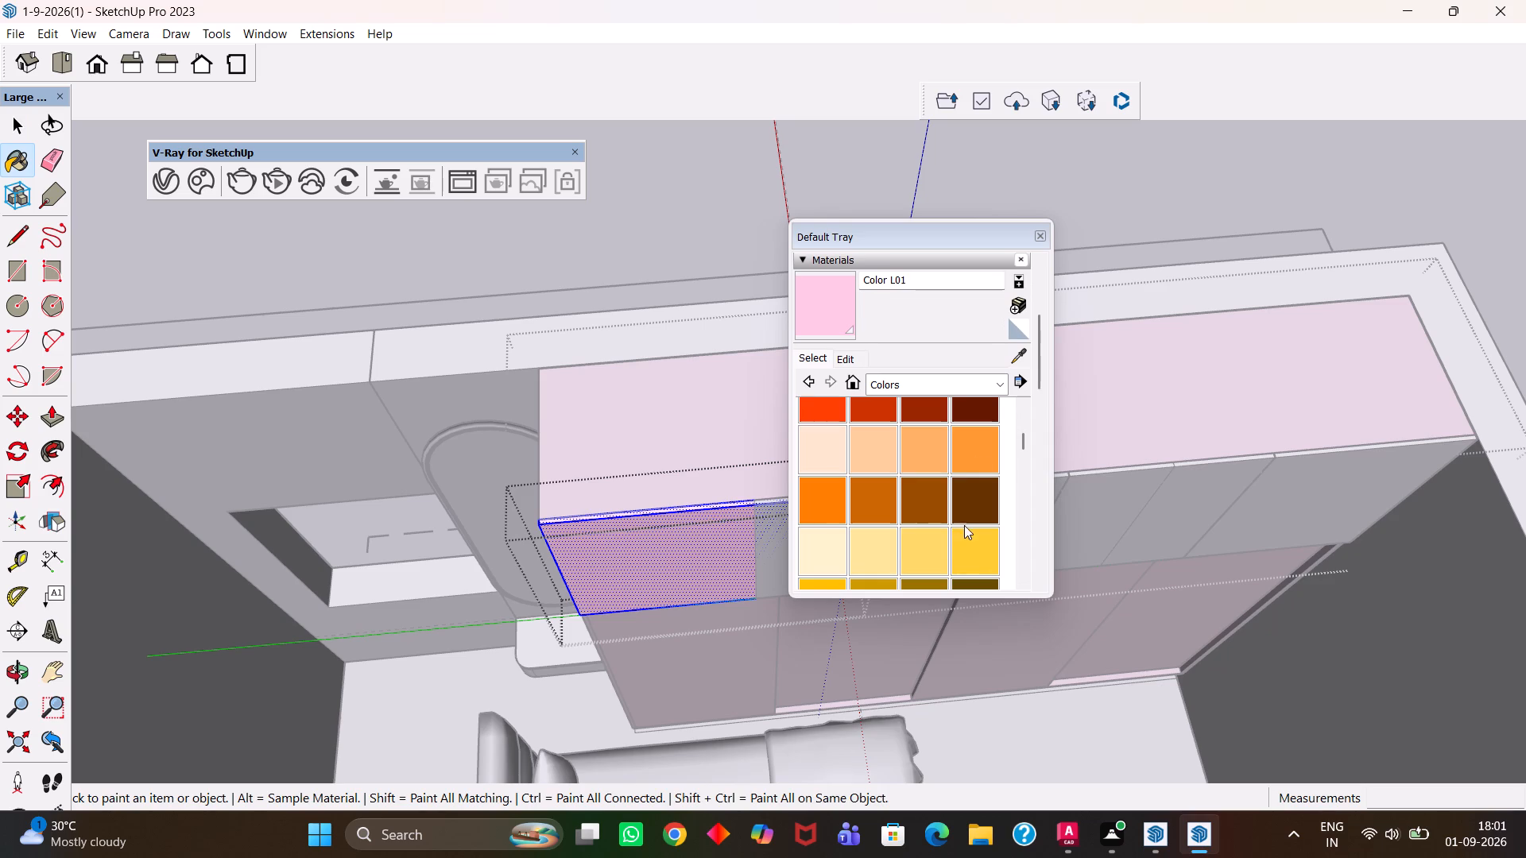
pyautogui.press('space')
pyautogui.click(1041, 236)
# Open the third upper cabinet door from the mirror and paint its front with Color L01 sampled from the cabinet's top.
pyautogui.doubleClick(909, 512)
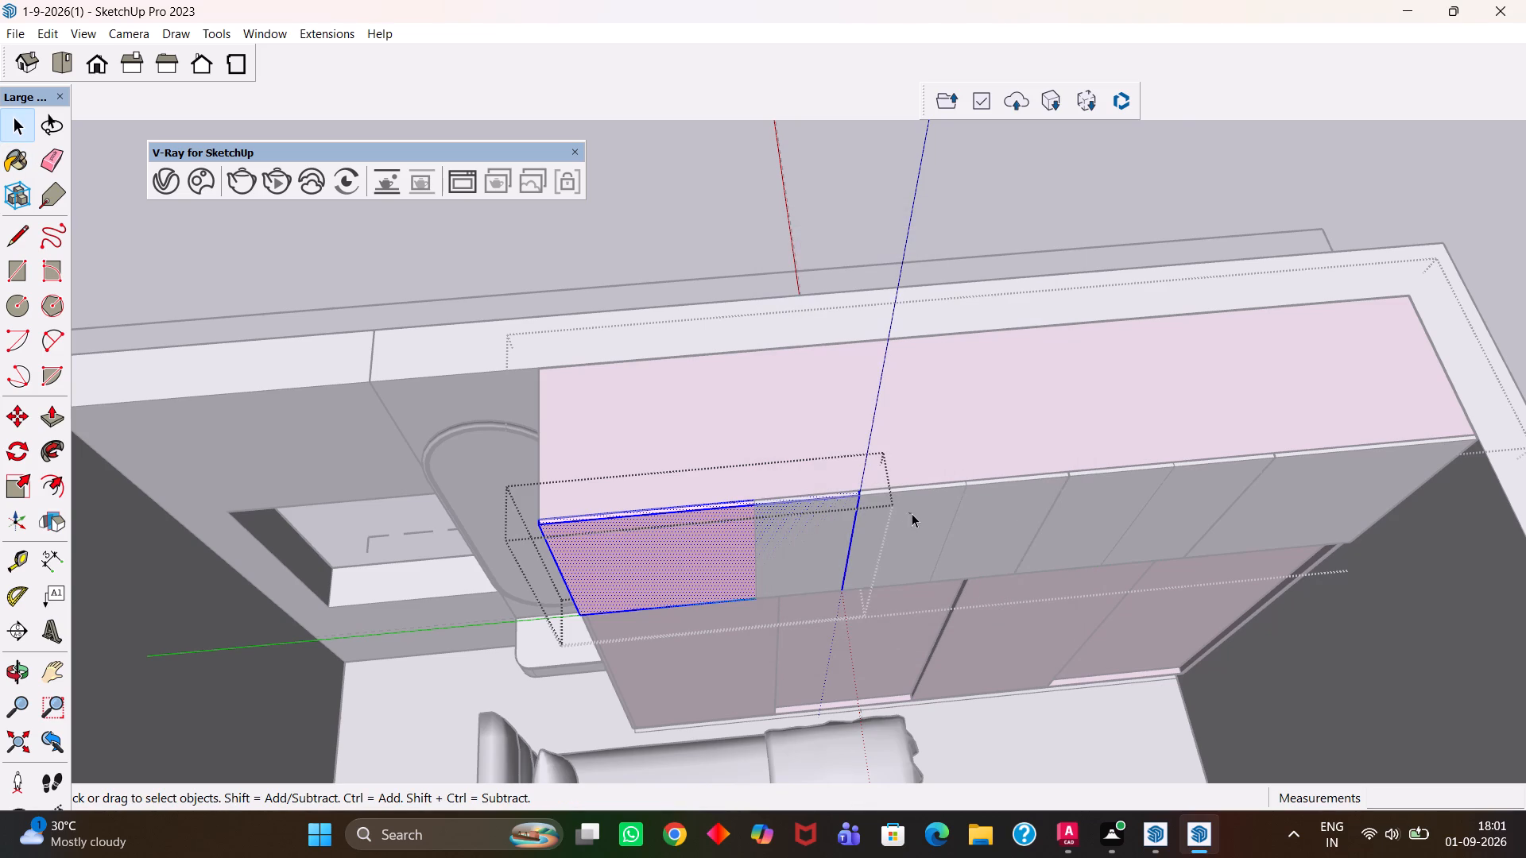
pyautogui.doubleClick(962, 511)
pyautogui.doubleClick(970, 512)
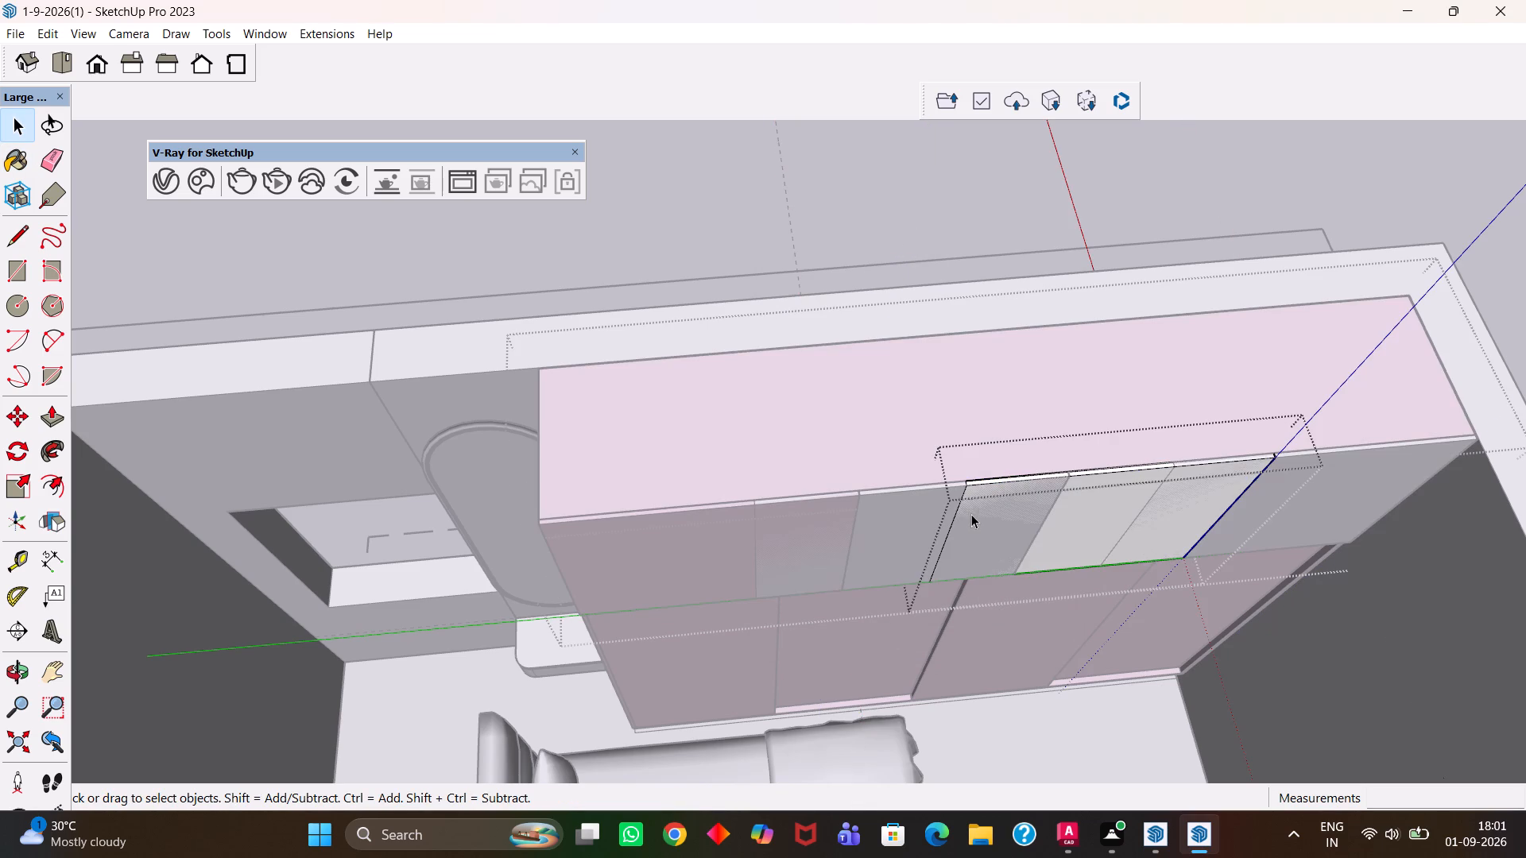
pyautogui.press('b')
pyautogui.click(973, 514)
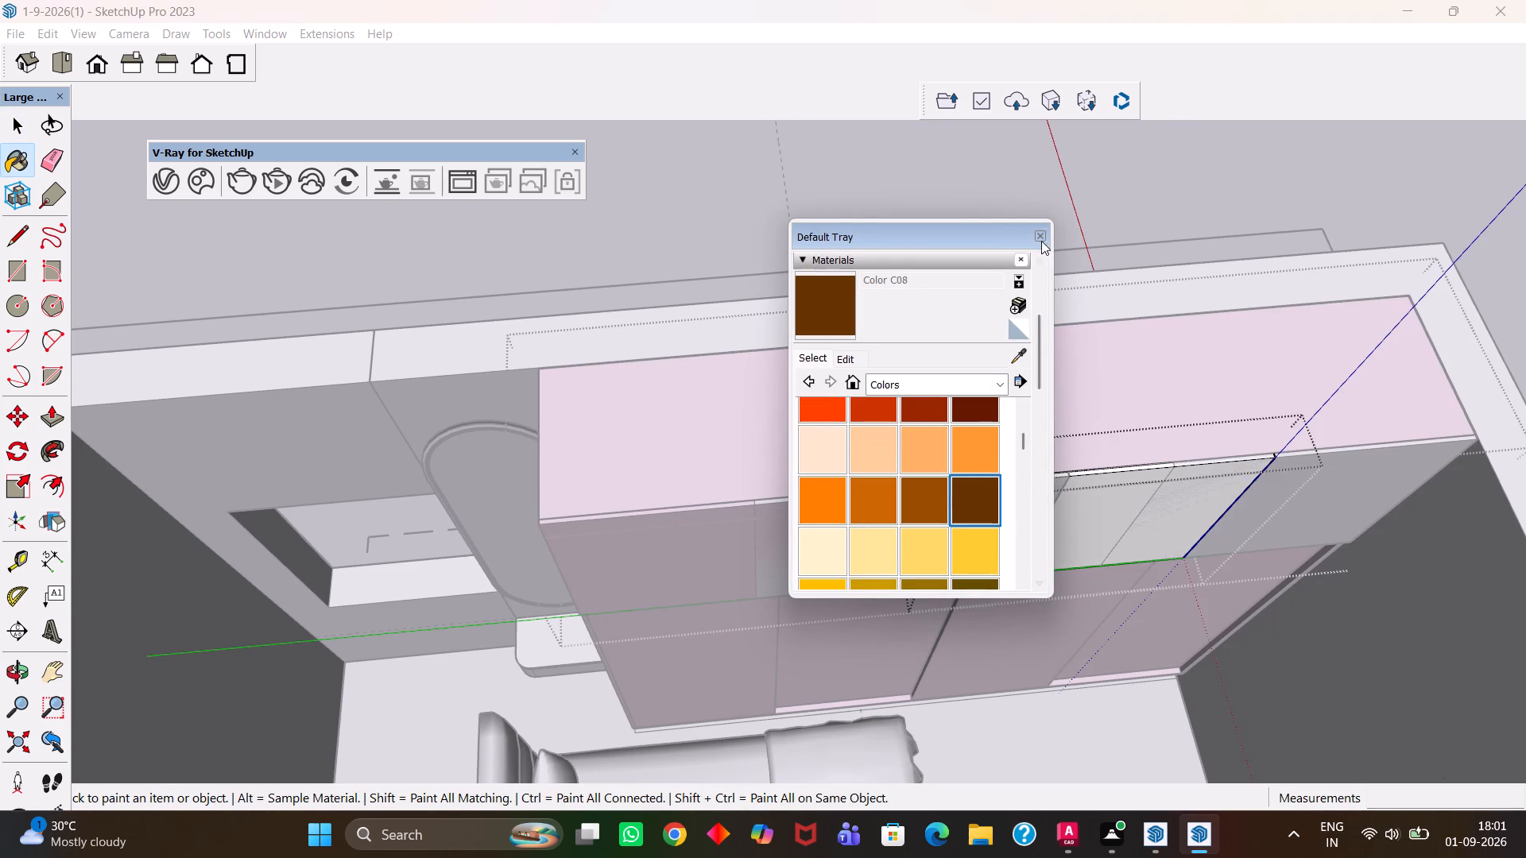
pyautogui.click(1016, 358)
pyautogui.click(1094, 354)
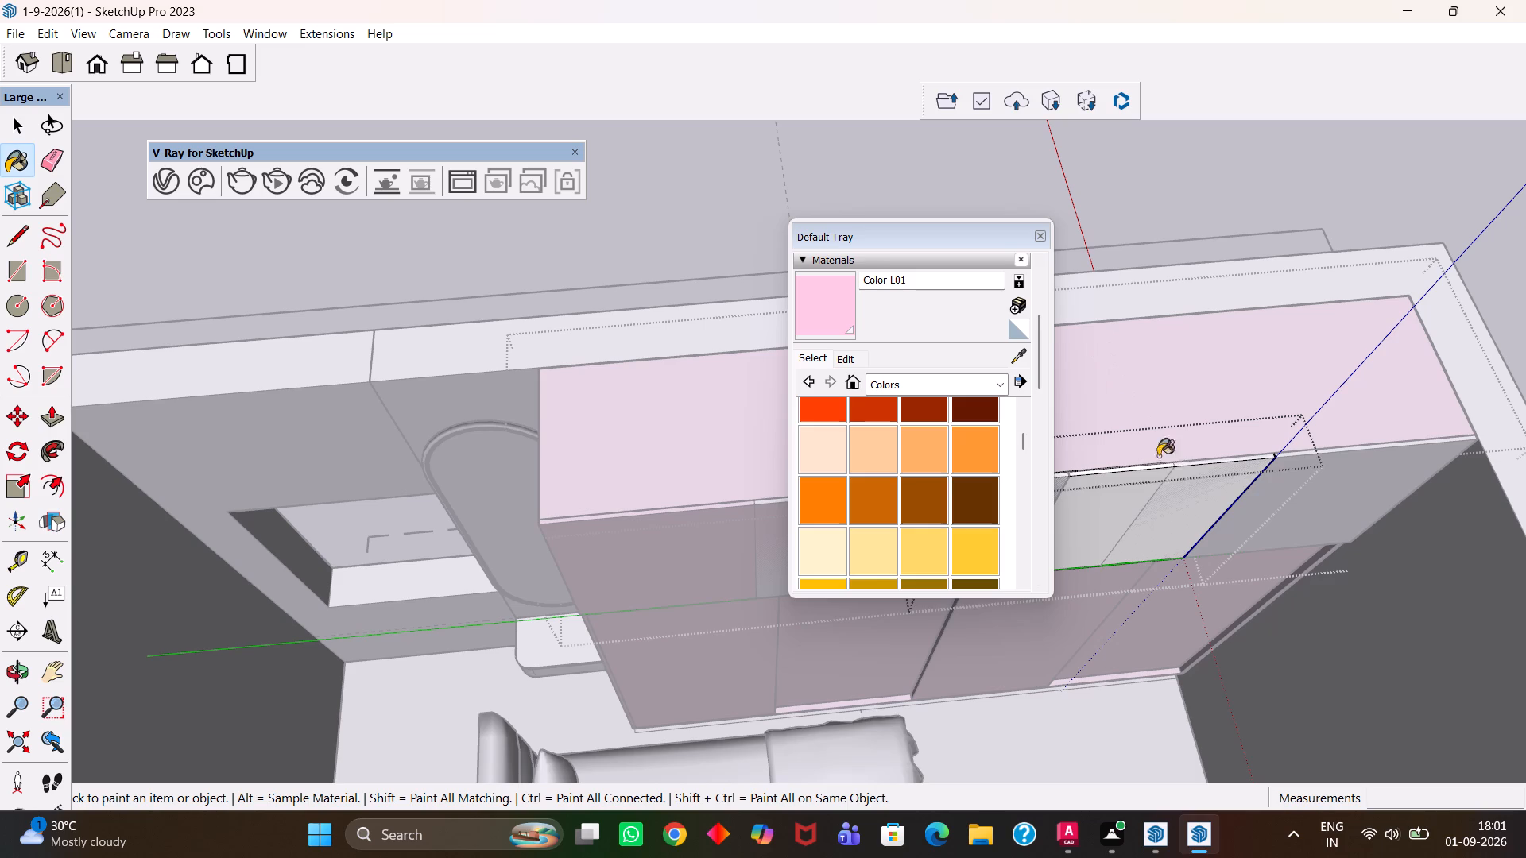
pyautogui.click(1173, 495)
pyautogui.click(1109, 497)
pyautogui.click(1290, 492)
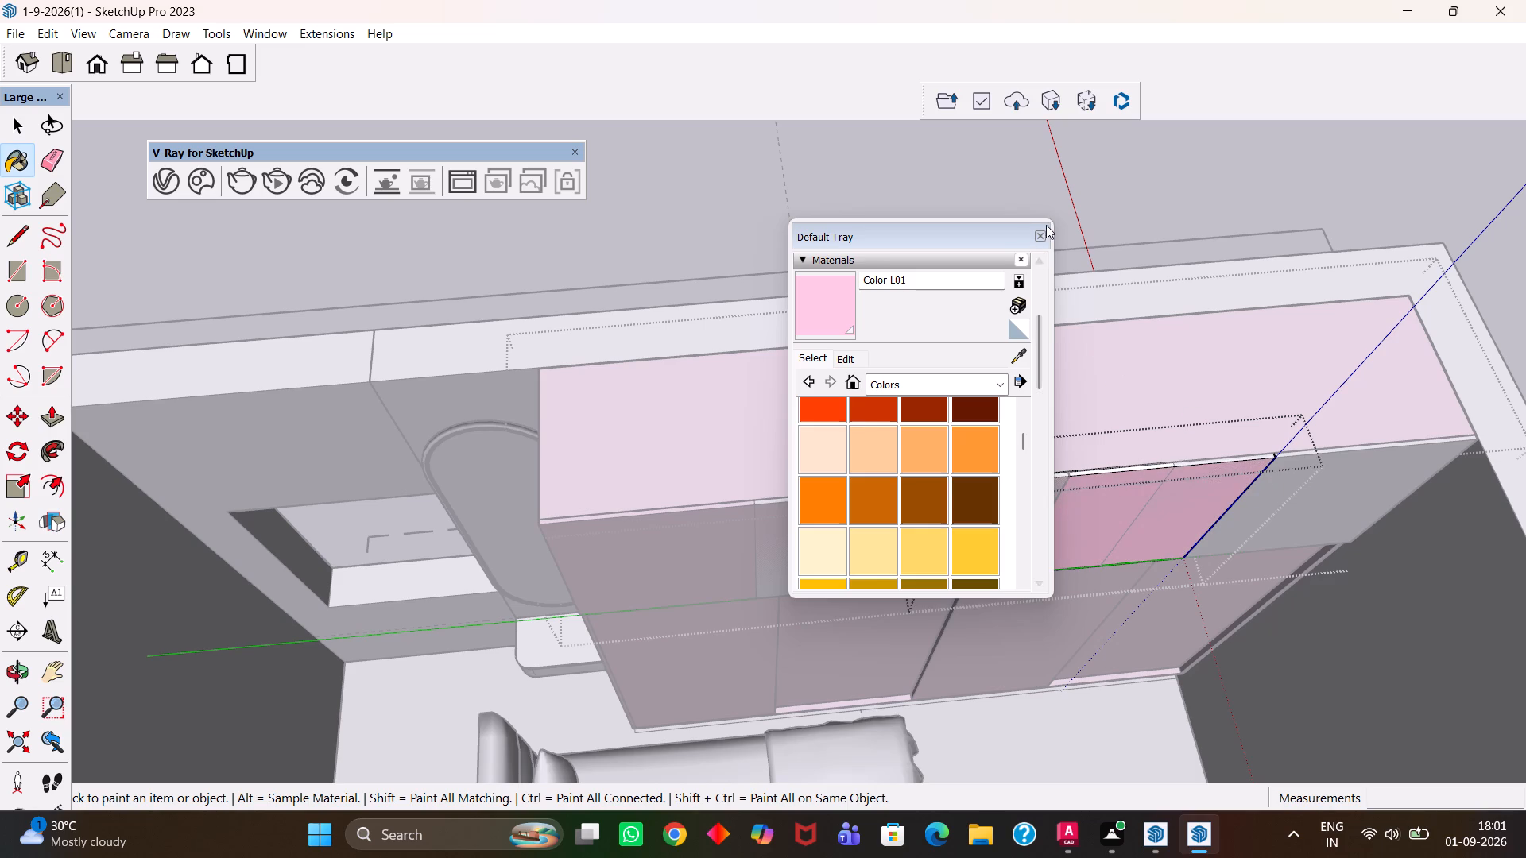
pyautogui.click(1040, 236)
# Open the second upper cabinet door from the mirror and paint its front face with Color L01.
pyautogui.scroll(4, 864, 532)
pyautogui.press('h')
pyautogui.scroll(1, 922, 520)
pyautogui.moveTo(947, 500); pyautogui.dragTo(889, 535)
pyautogui.press('space')
pyautogui.scroll(2, 855, 540)
pyautogui.tripleClick(853, 537)
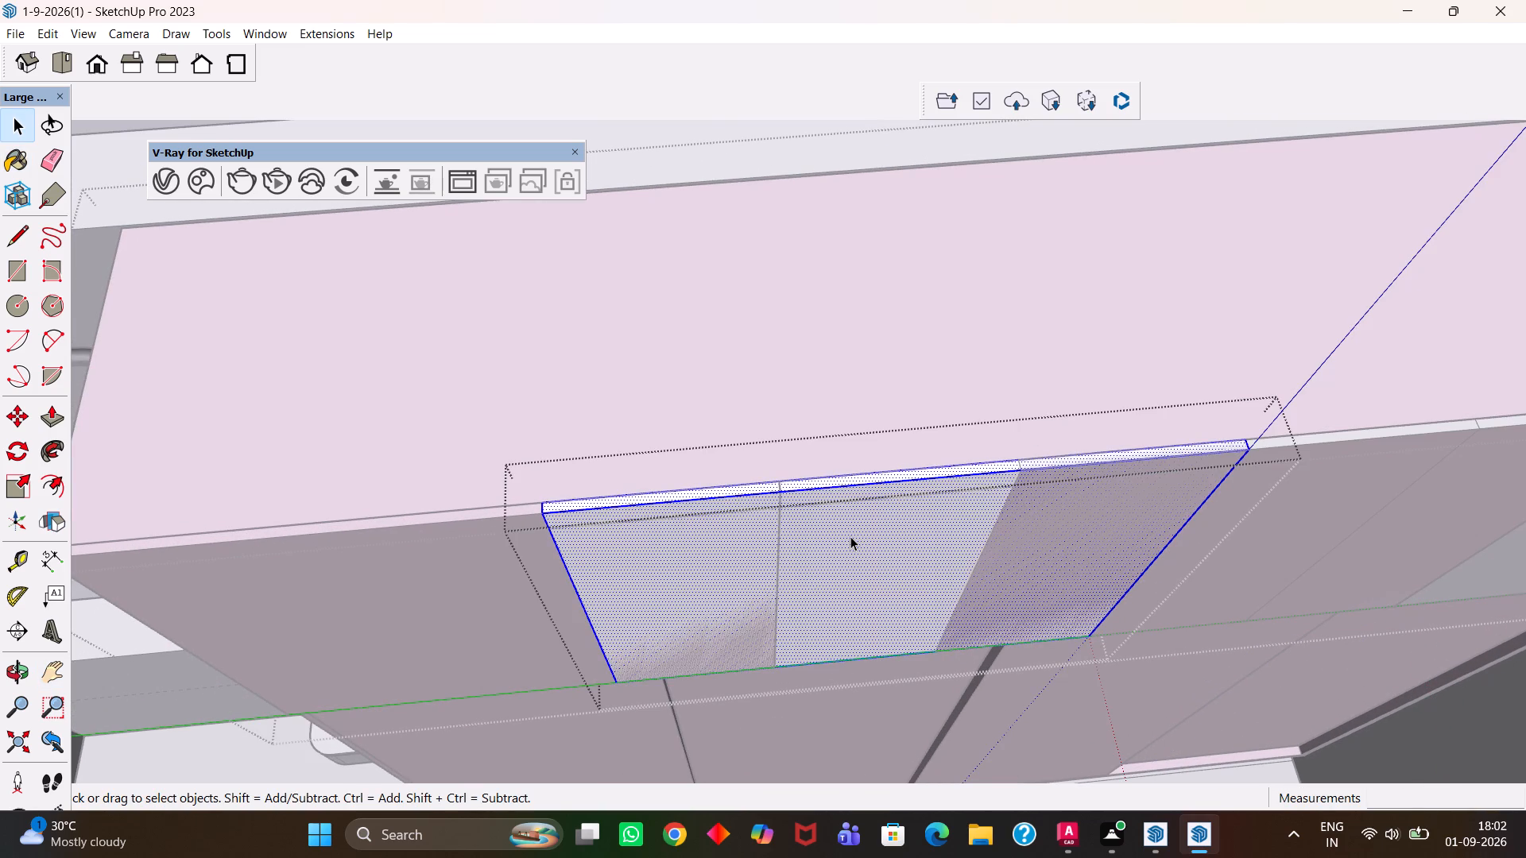
pyautogui.press('b')
pyautogui.click(710, 559)
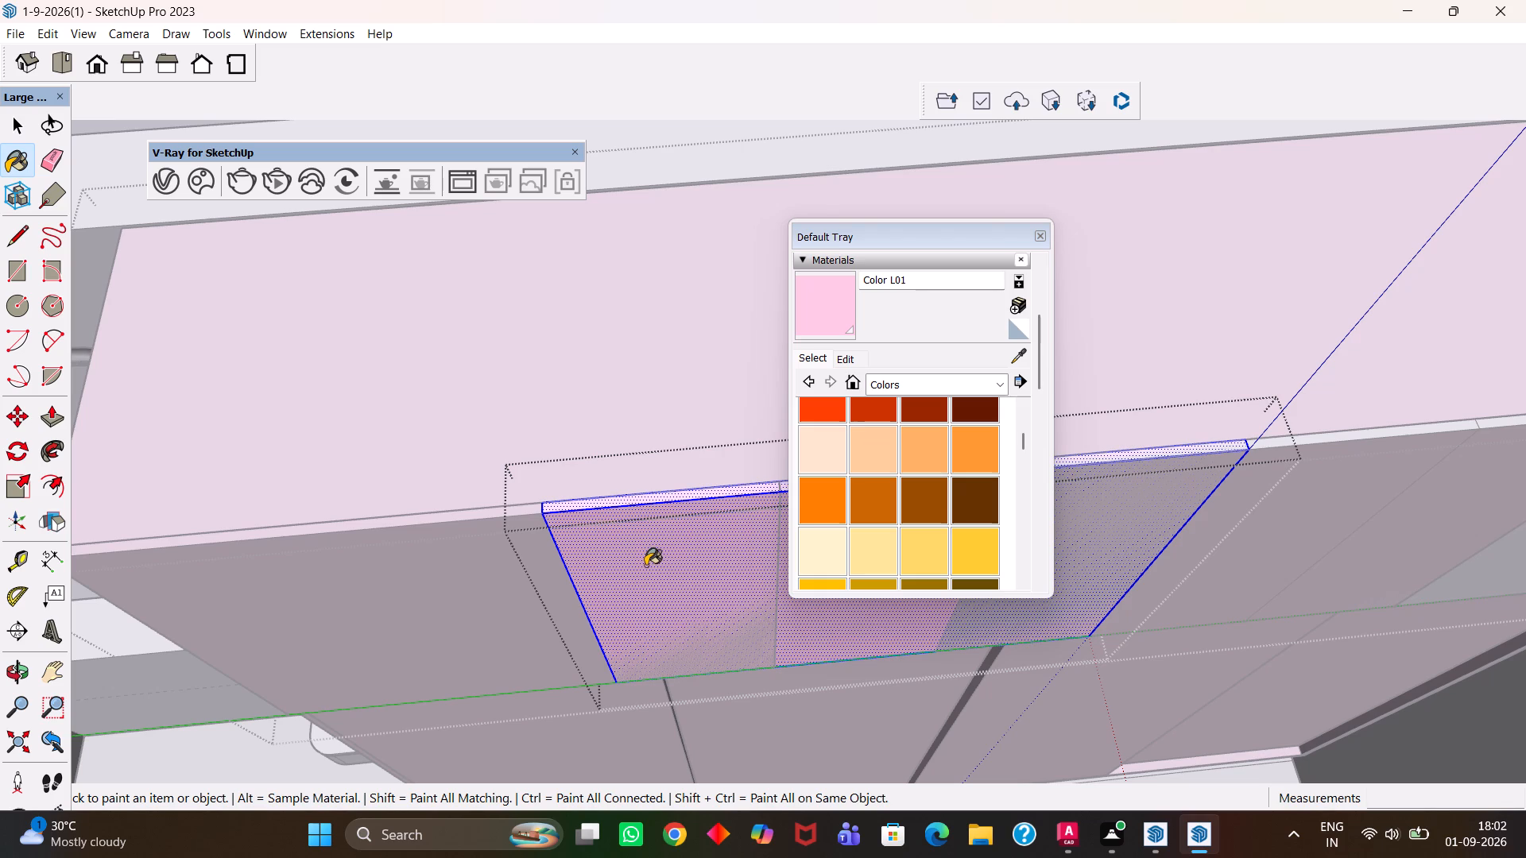
# Open the upper cabinet door farthest from the oval mirror, paint its front face with Color L01, and exit group editing.
pyautogui.scroll(-6, 644, 566)
pyautogui.press('h')
pyautogui.moveTo(714, 568); pyautogui.dragTo(446, 600)
pyautogui.moveTo(721, 597); pyautogui.dragTo(526, 607)
pyautogui.moveTo(644, 605); pyautogui.dragTo(551, 619)
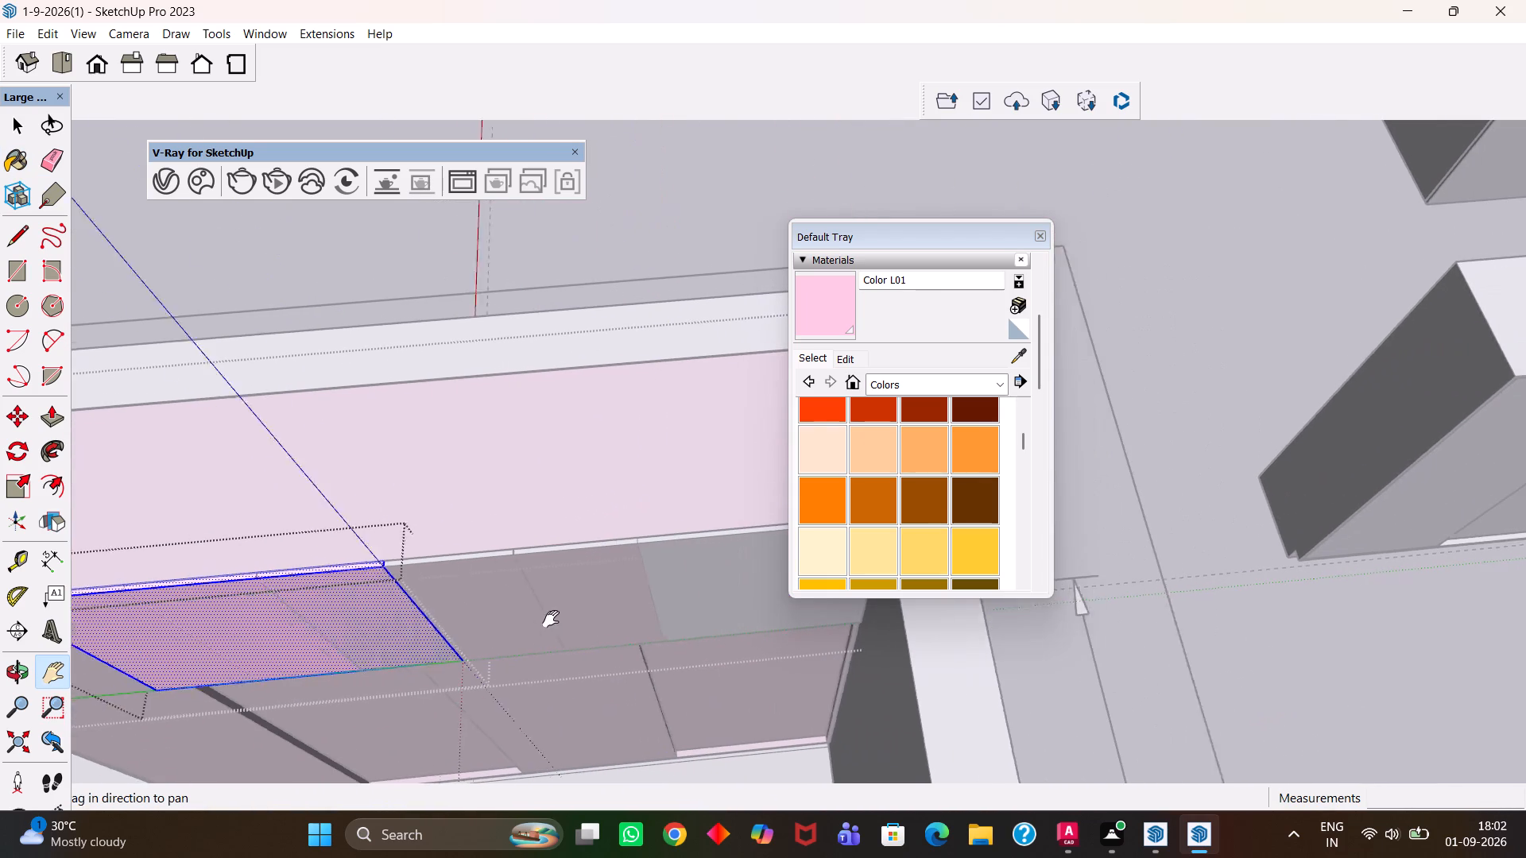
pyautogui.moveTo(551, 619); pyautogui.dragTo(538, 619)
pyautogui.press('space')
pyautogui.tripleClick(653, 574)
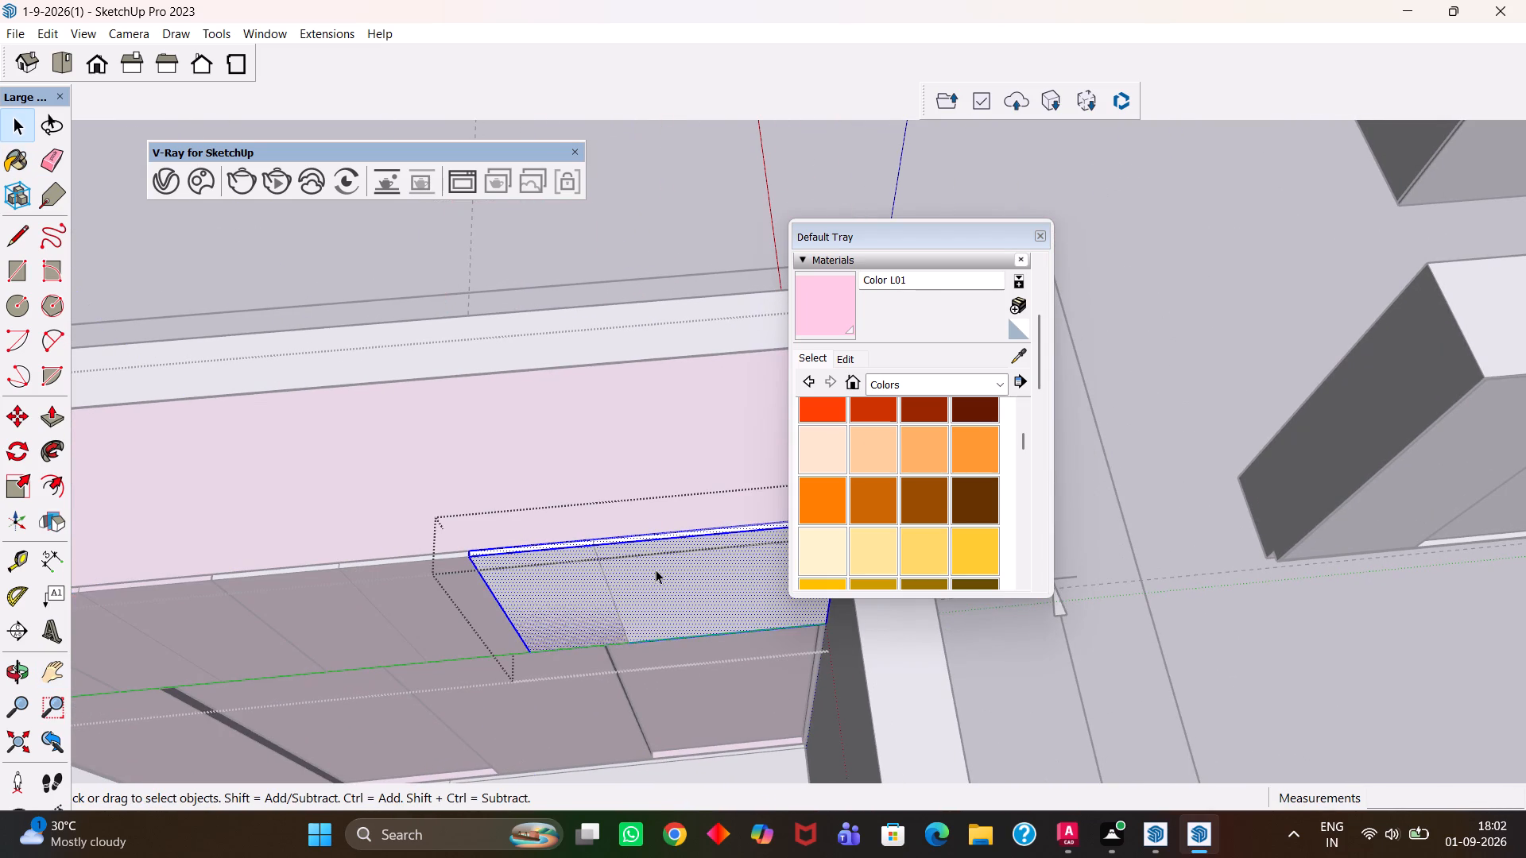
pyautogui.press('b')
pyautogui.click(656, 570)
pyautogui.click(703, 228)
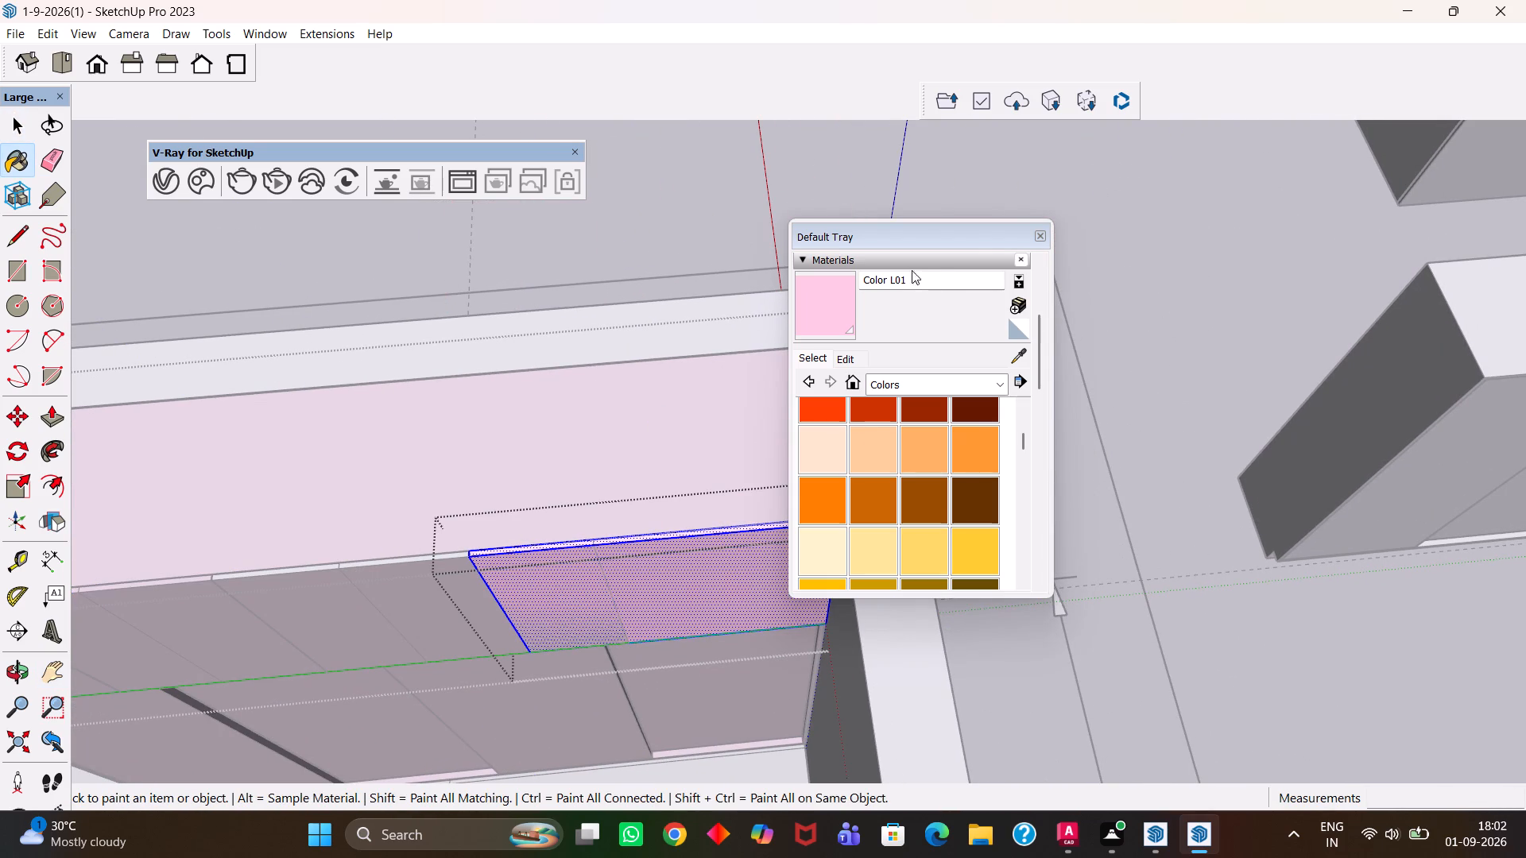
pyautogui.click(1034, 235)
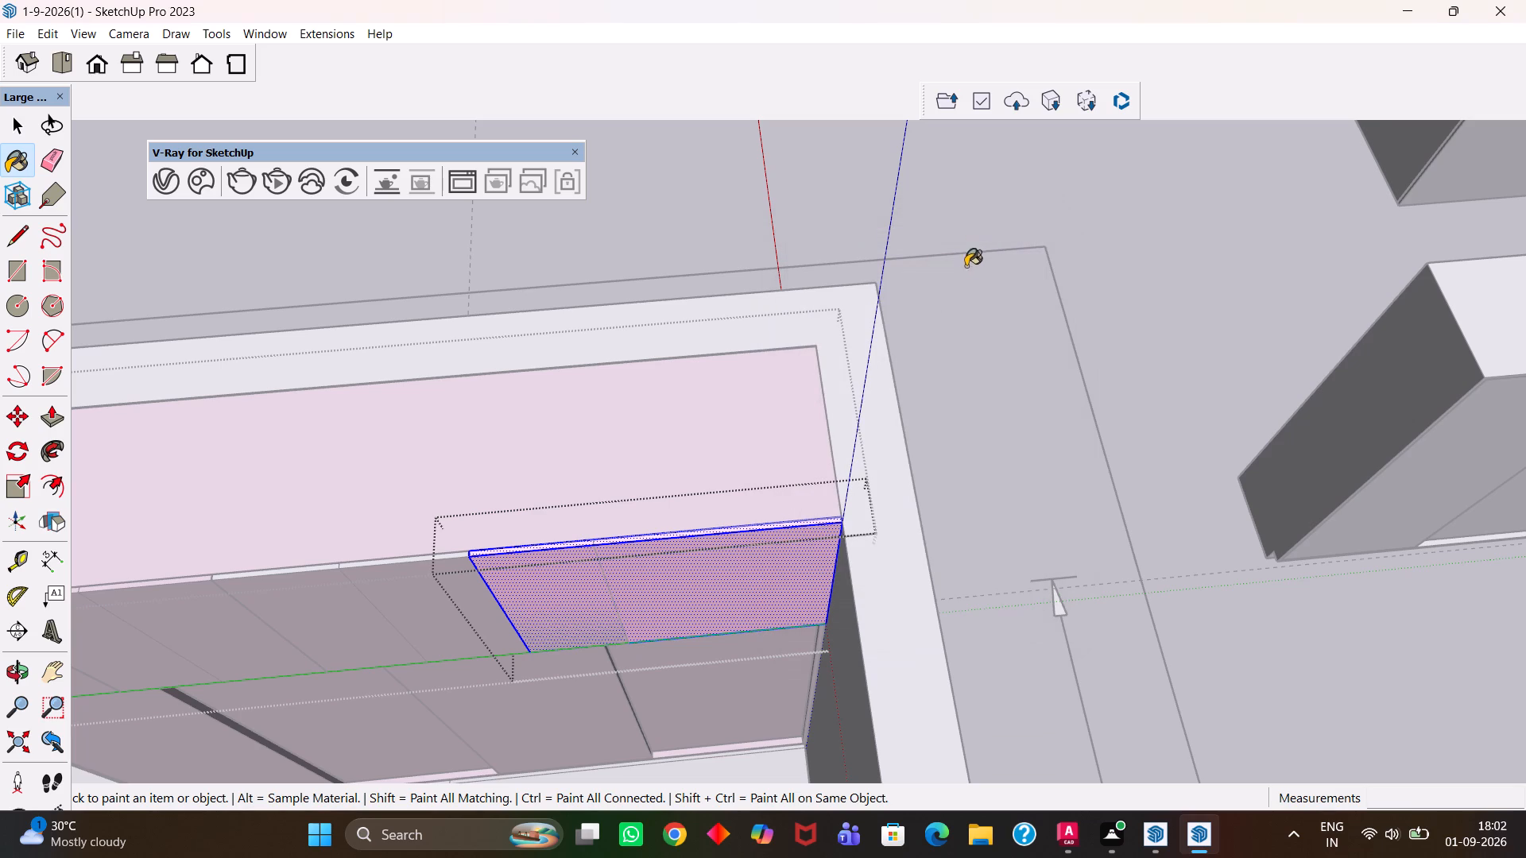
pyautogui.scroll(-12, 713, 452)
pyautogui.press('h')
pyautogui.moveTo(624, 494); pyautogui.dragTo(795, 501)
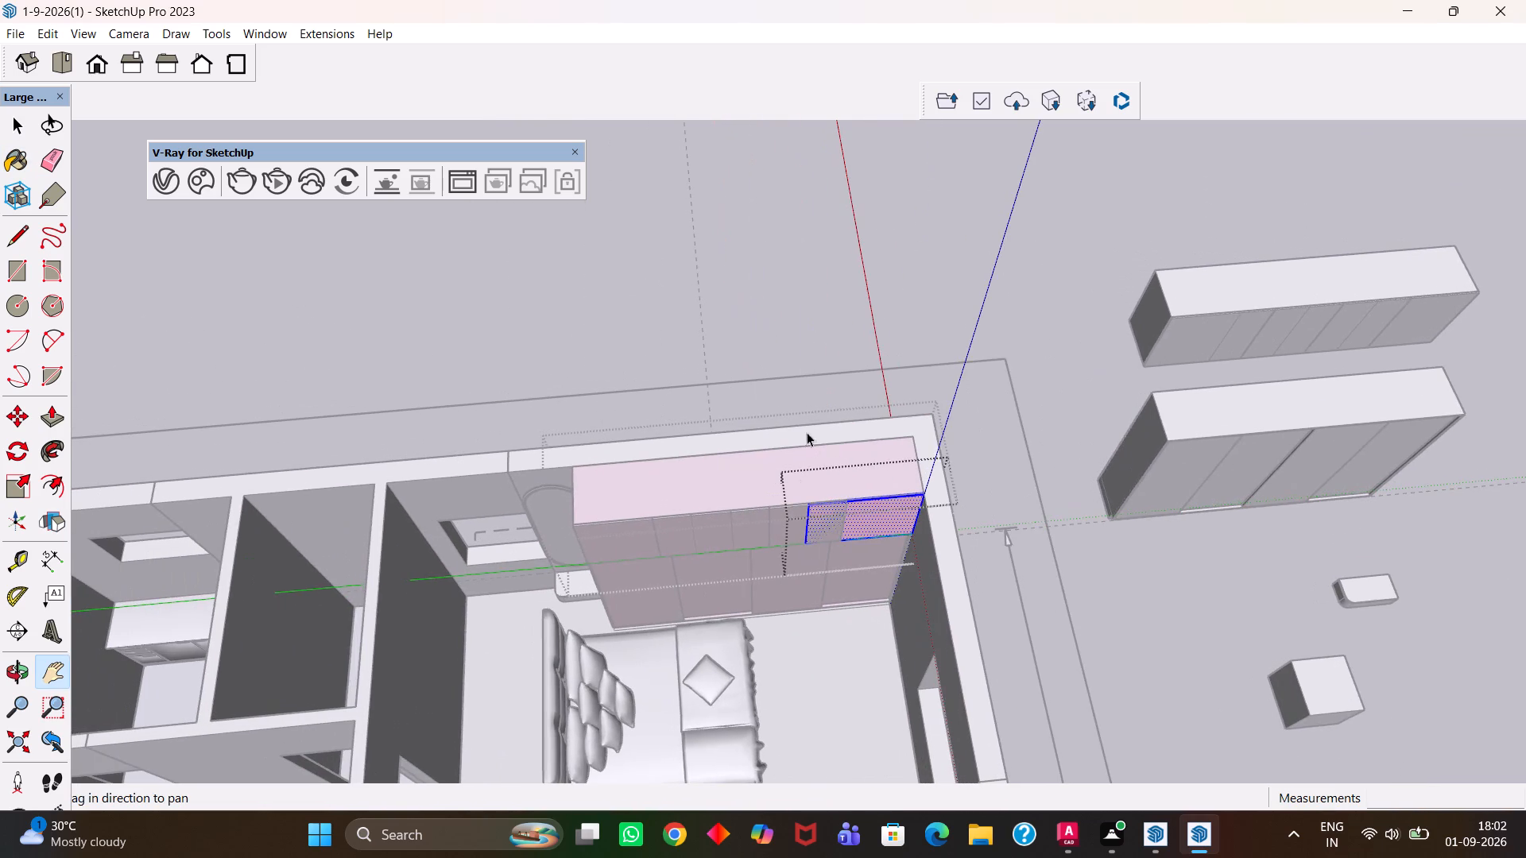
pyautogui.press('space')
pyautogui.doubleClick(814, 294)
# Examine the painted wardrobe and upper cabinets, the second bedroom, the living room and the kitchen cabinets from above.
pyautogui.scroll(4, 773, 526)
pyautogui.moveTo(781, 577); pyautogui.dragTo(753, 574, button='middle')
pyautogui.scroll(1, 753, 574)
pyautogui.press('h')
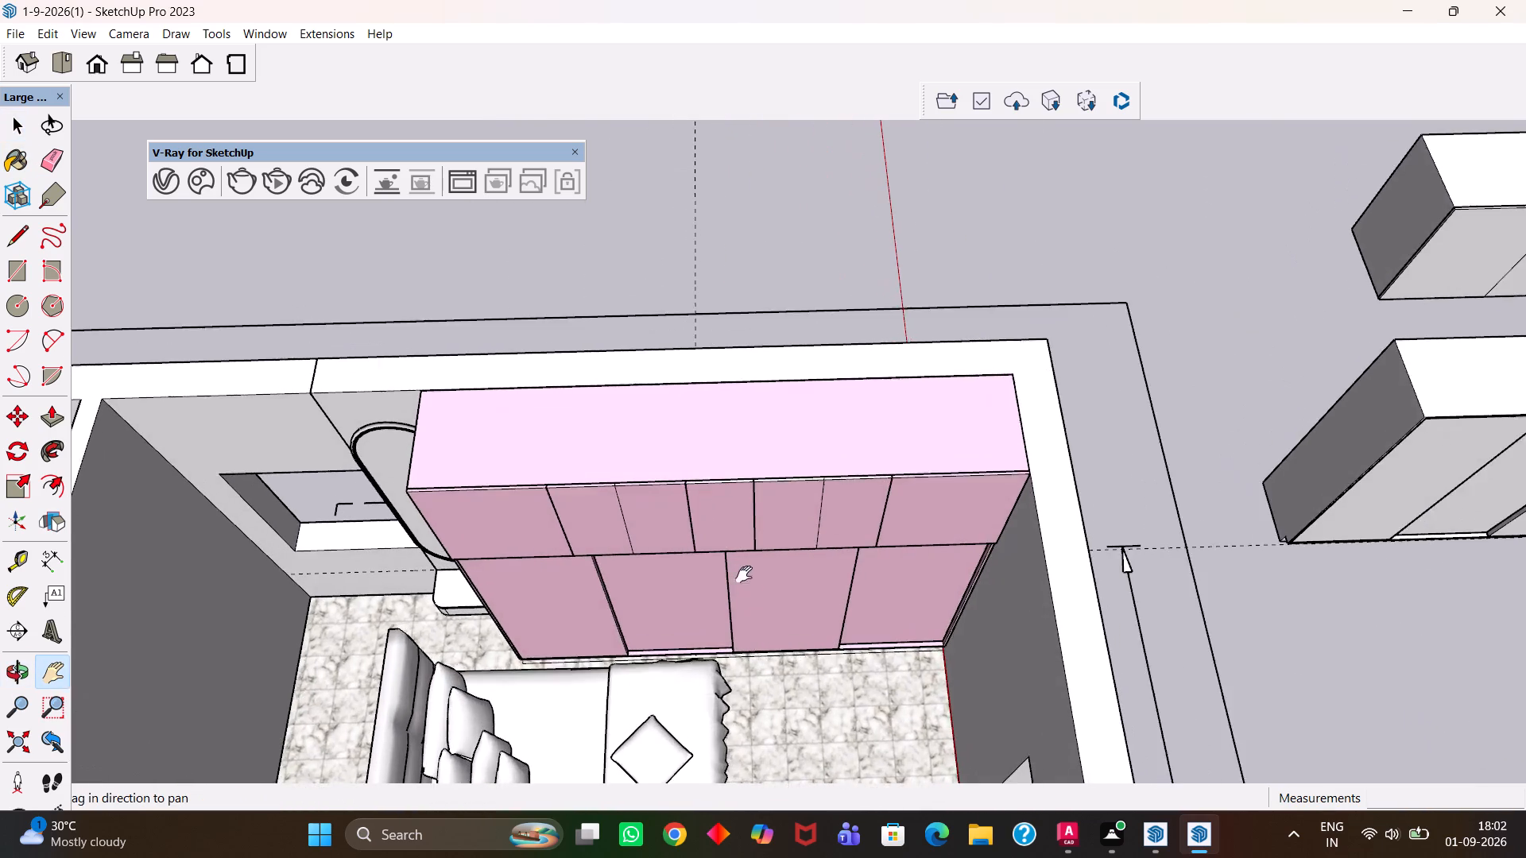
pyautogui.scroll(-4, 742, 574)
pyautogui.moveTo(665, 581); pyautogui.dragTo(971, 497)
pyautogui.scroll(-5, 940, 497)
pyautogui.moveTo(889, 520); pyautogui.dragTo(919, 584, button='middle')
pyautogui.scroll(1, 919, 584)
pyautogui.moveTo(978, 633); pyautogui.dragTo(925, 463)
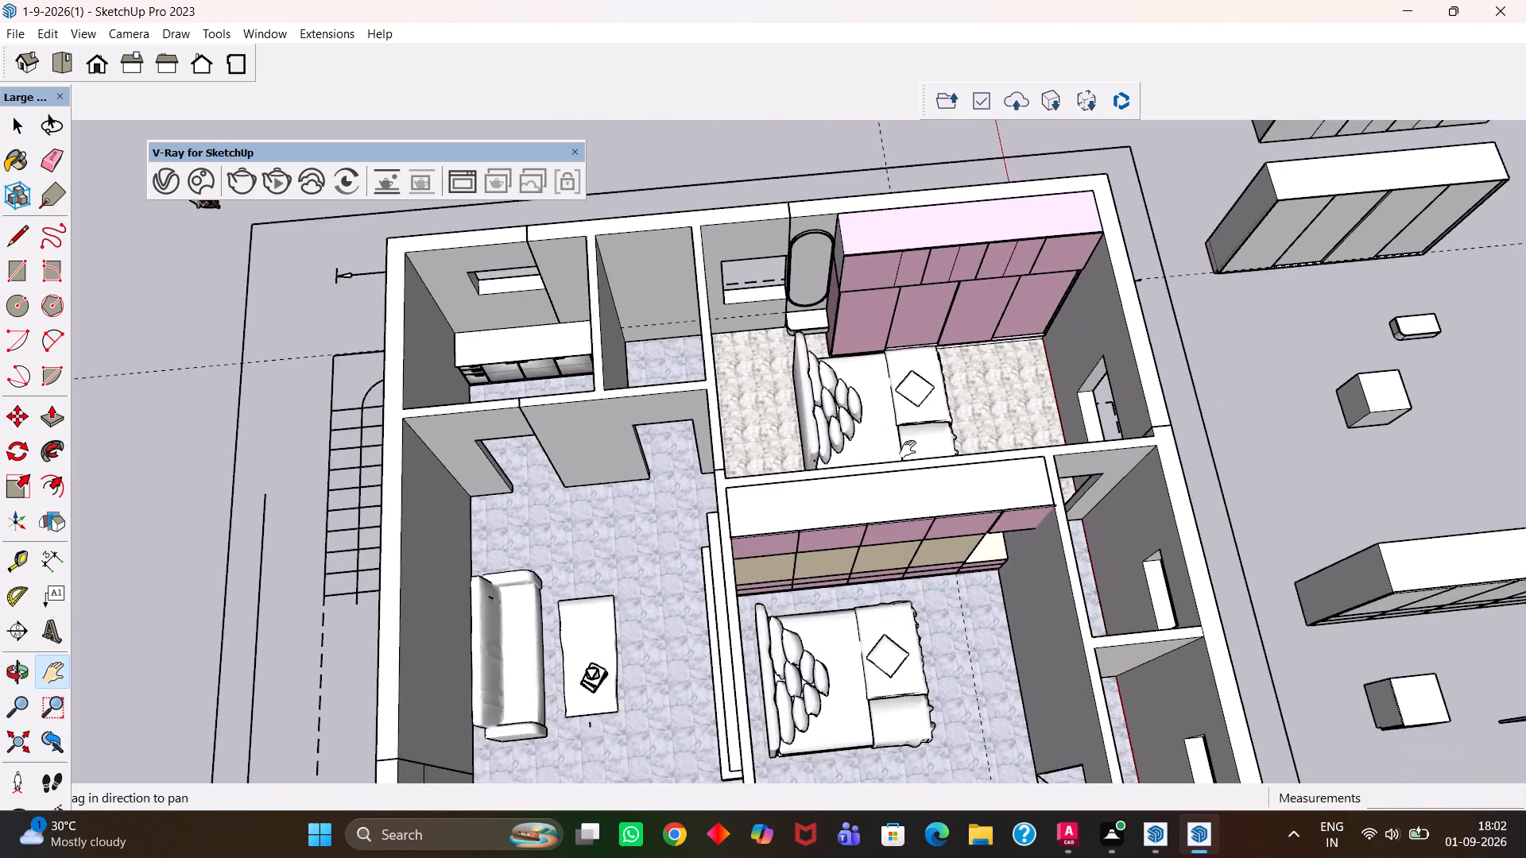
pyautogui.scroll(-4, 903, 489)
pyautogui.scroll(4, 892, 555)
pyautogui.scroll(-4, 900, 549)
pyautogui.moveTo(780, 461); pyautogui.dragTo(871, 542)
pyautogui.scroll(5, 691, 481)
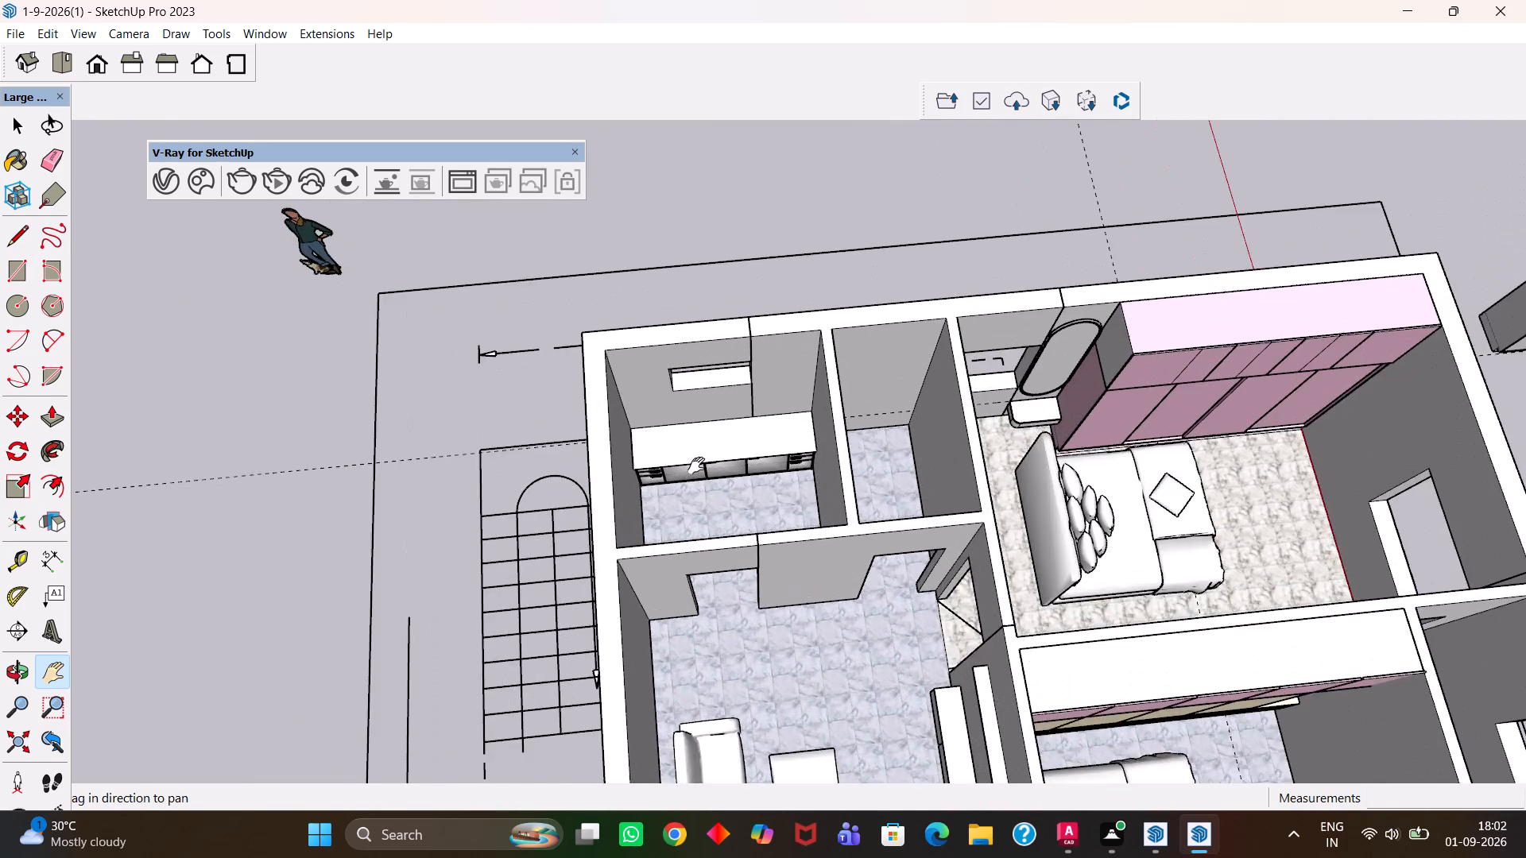
pyautogui.scroll(2, 696, 466)
pyautogui.scroll(-10, 702, 464)
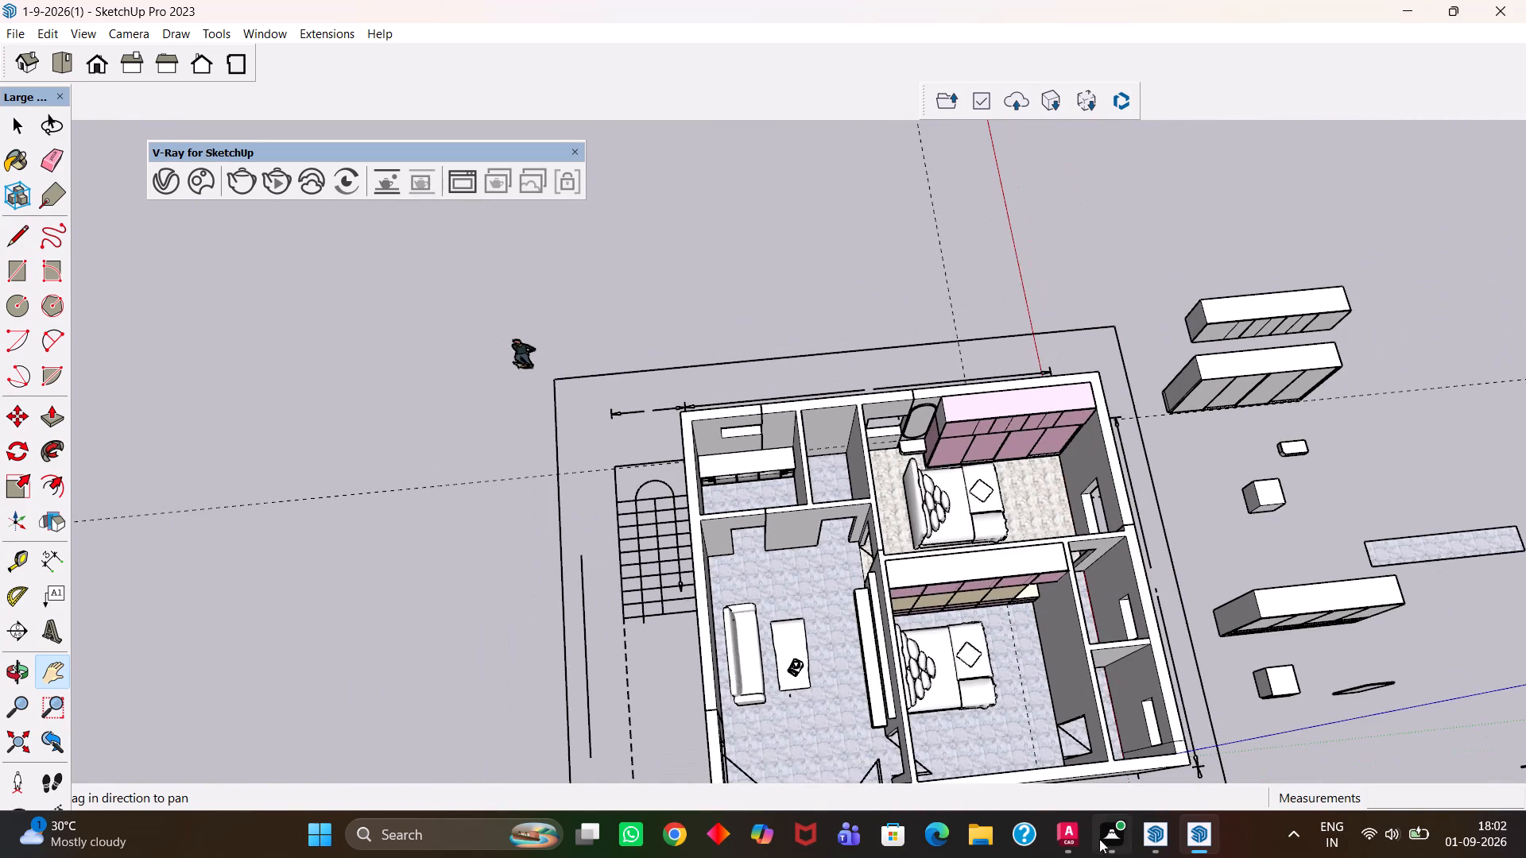
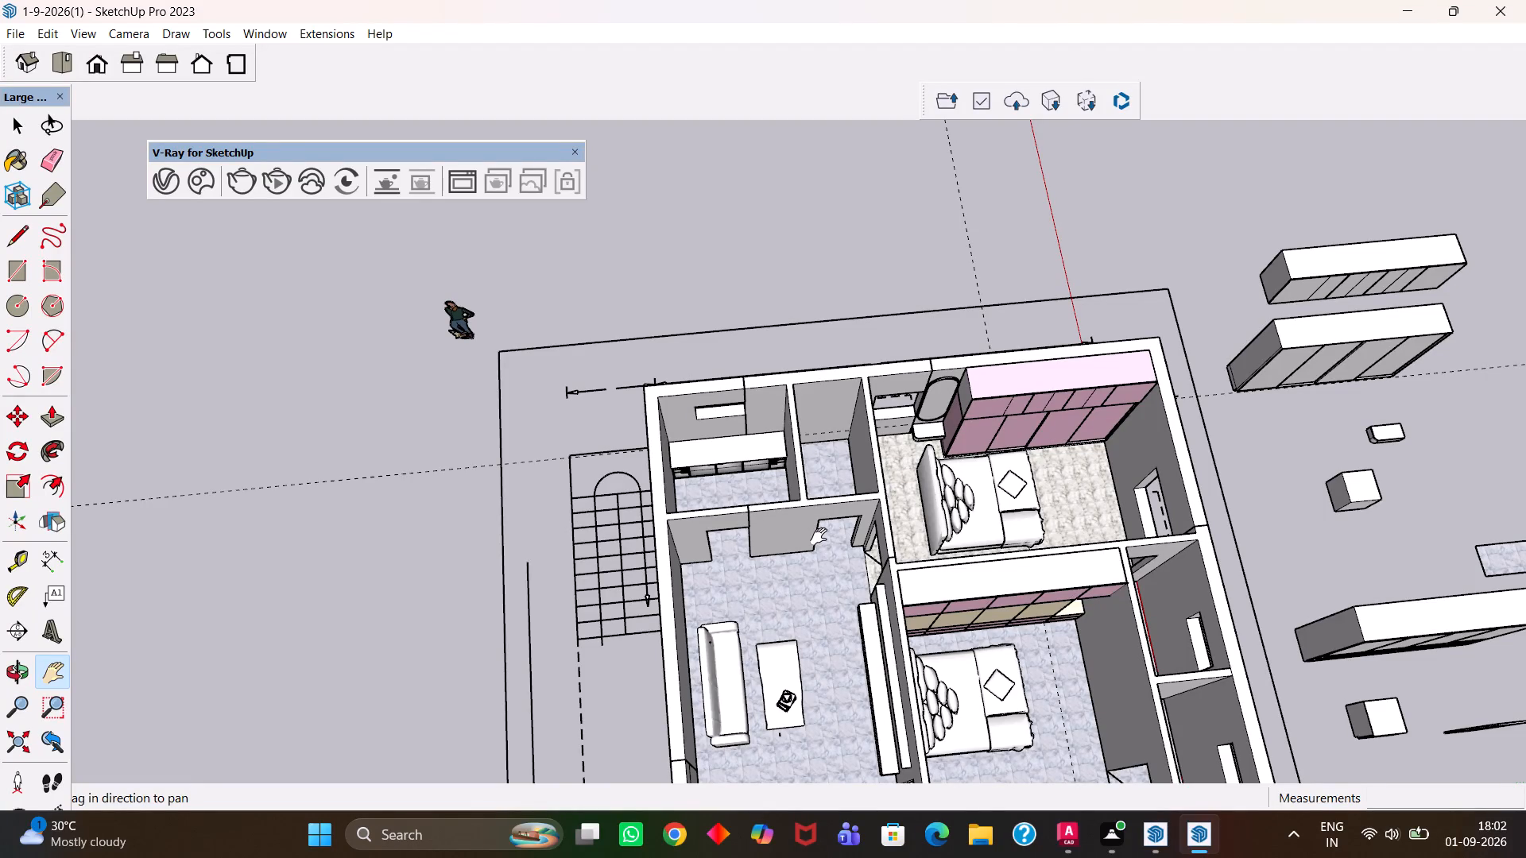
# Examine the bedrooms, kitchen and living room furniture from above.
pyautogui.scroll(3, 819, 536)
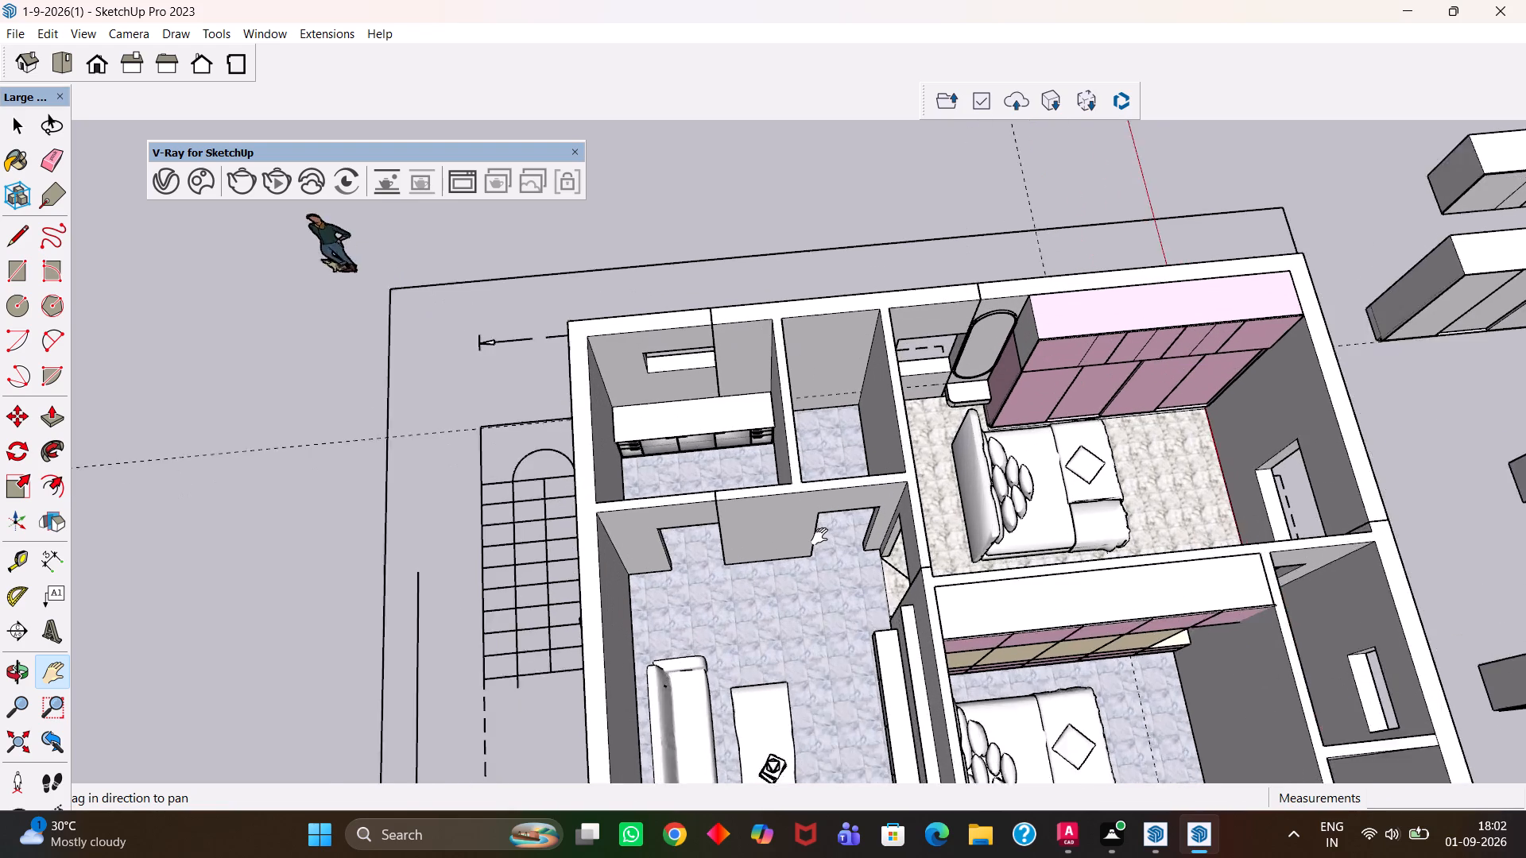
pyautogui.scroll(2, 819, 536)
pyautogui.scroll(-6, 819, 541)
pyautogui.moveTo(801, 623); pyautogui.dragTo(1029, 593, button='middle')
pyautogui.scroll(1, 831, 645)
pyautogui.moveTo(811, 556); pyautogui.dragTo(980, 586, button='middle')
pyautogui.scroll(1, 895, 584)
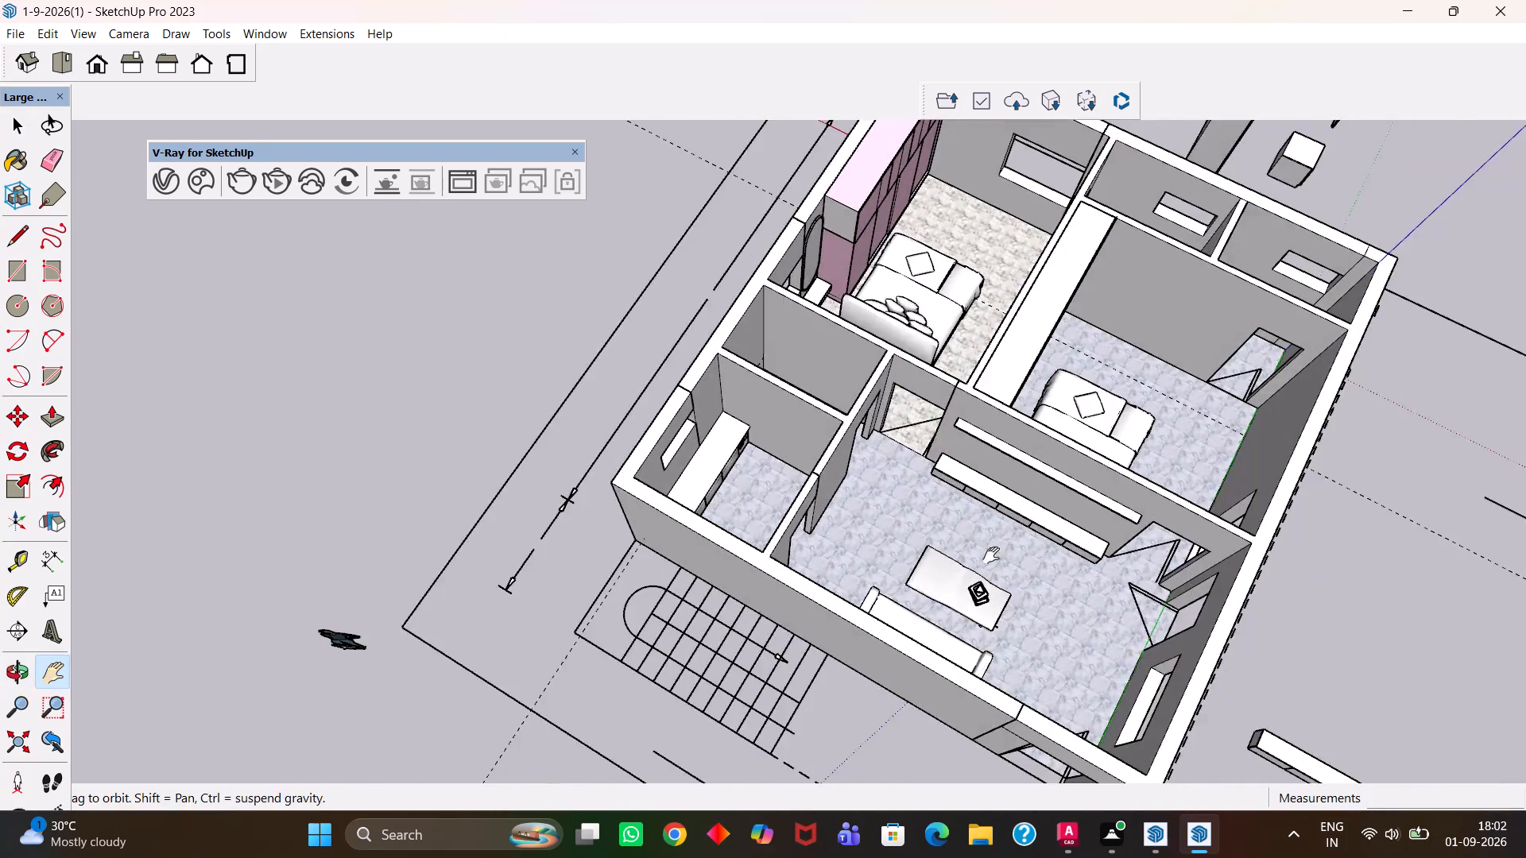
pyautogui.moveTo(986, 526); pyautogui.dragTo(738, 593)
pyautogui.moveTo(624, 615); pyautogui.dragTo(854, 586, button='middle')
pyautogui.scroll(5, 854, 586)
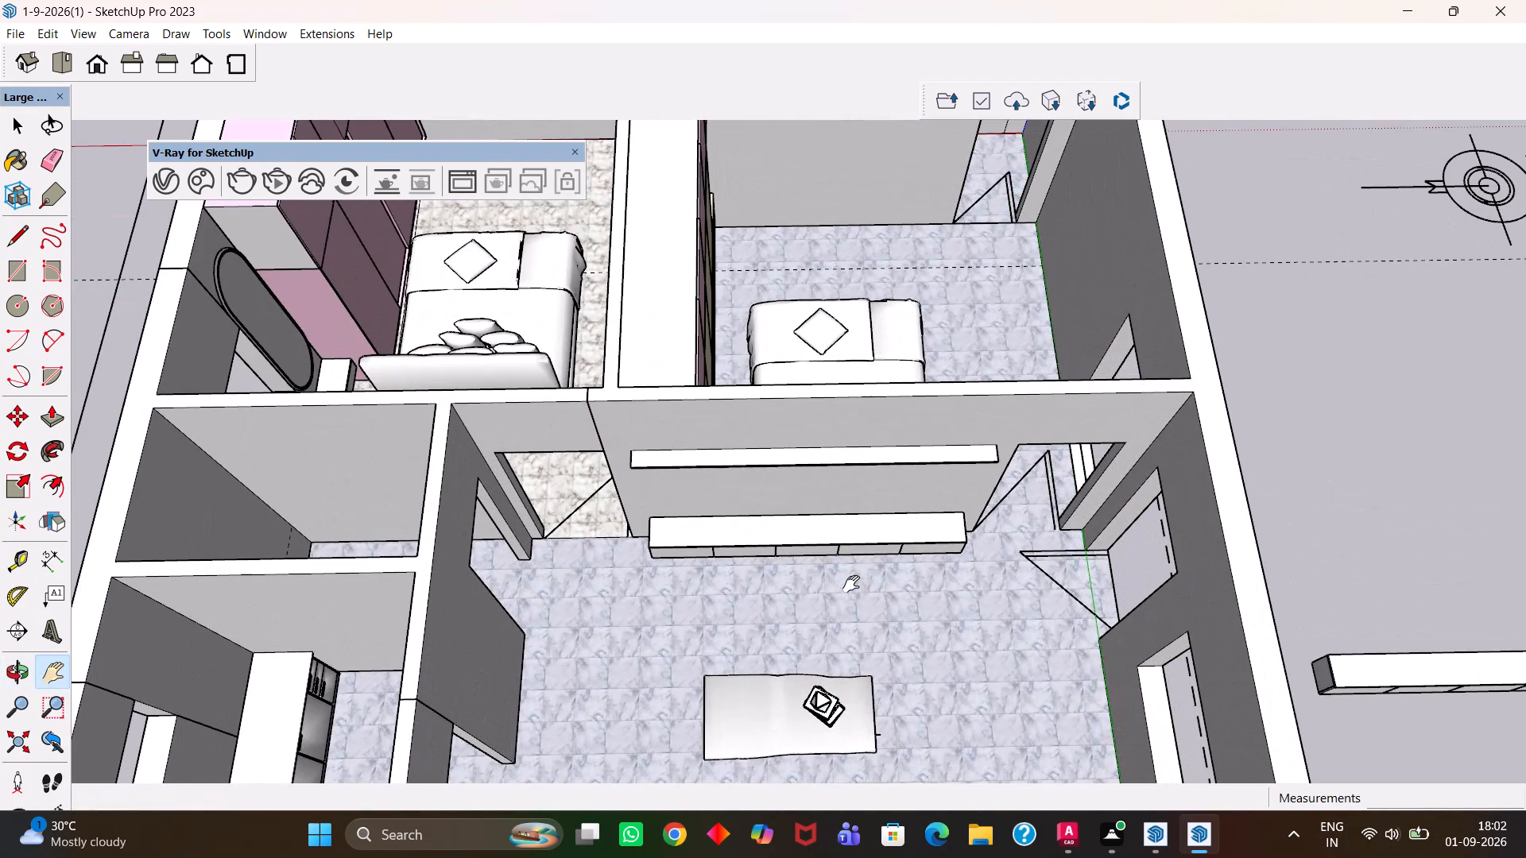
pyautogui.scroll(2, 841, 582)
pyautogui.scroll(-4, 841, 582)
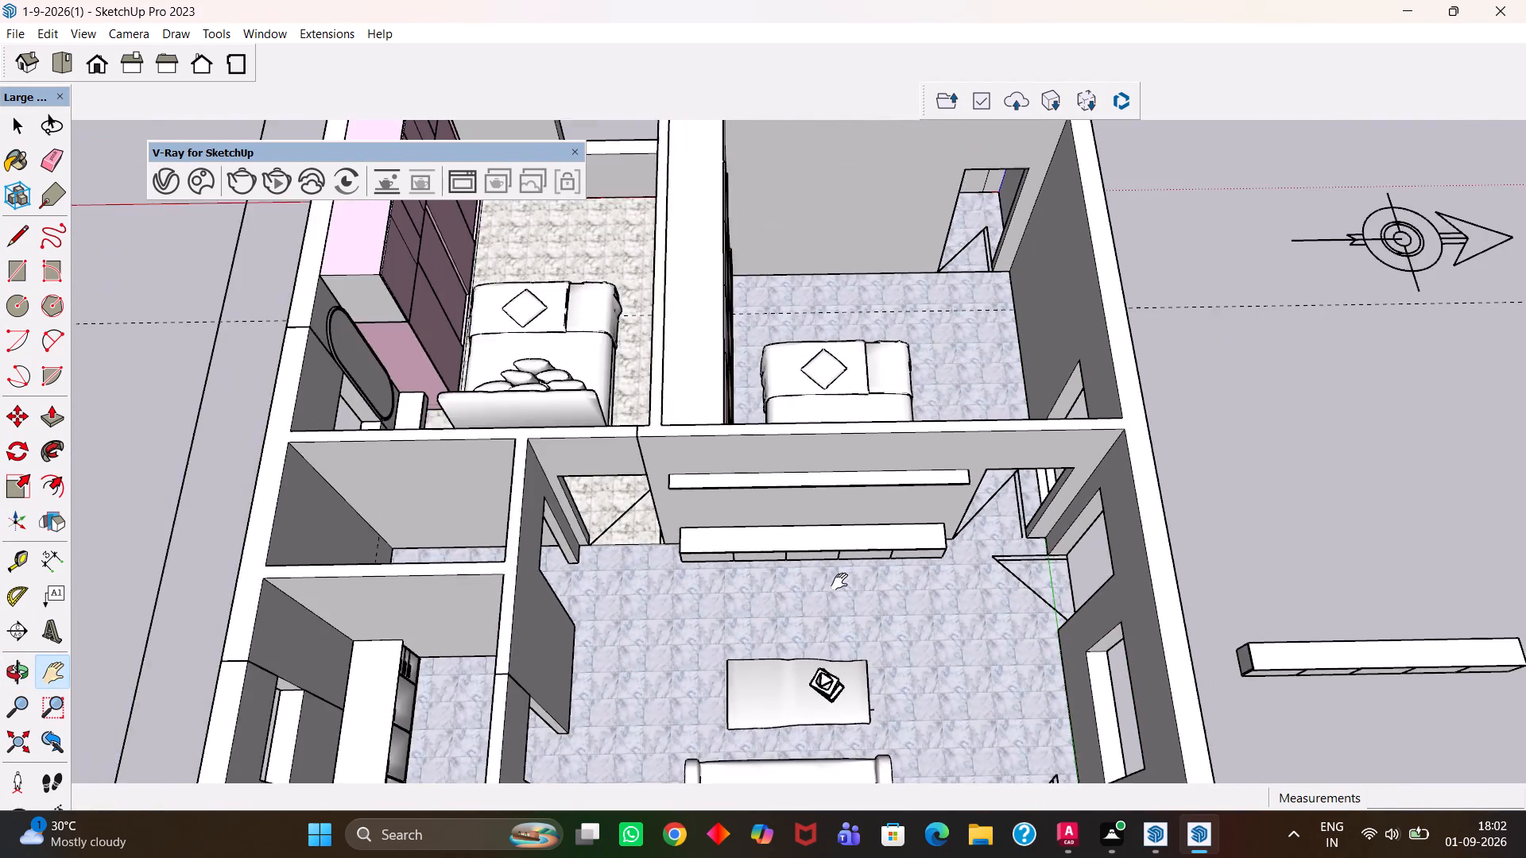
pyautogui.moveTo(818, 564); pyautogui.dragTo(827, 606, button='middle')
pyautogui.scroll(3, 827, 606)
pyautogui.moveTo(818, 617); pyautogui.dragTo(784, 431)
pyautogui.scroll(-2, 784, 428)
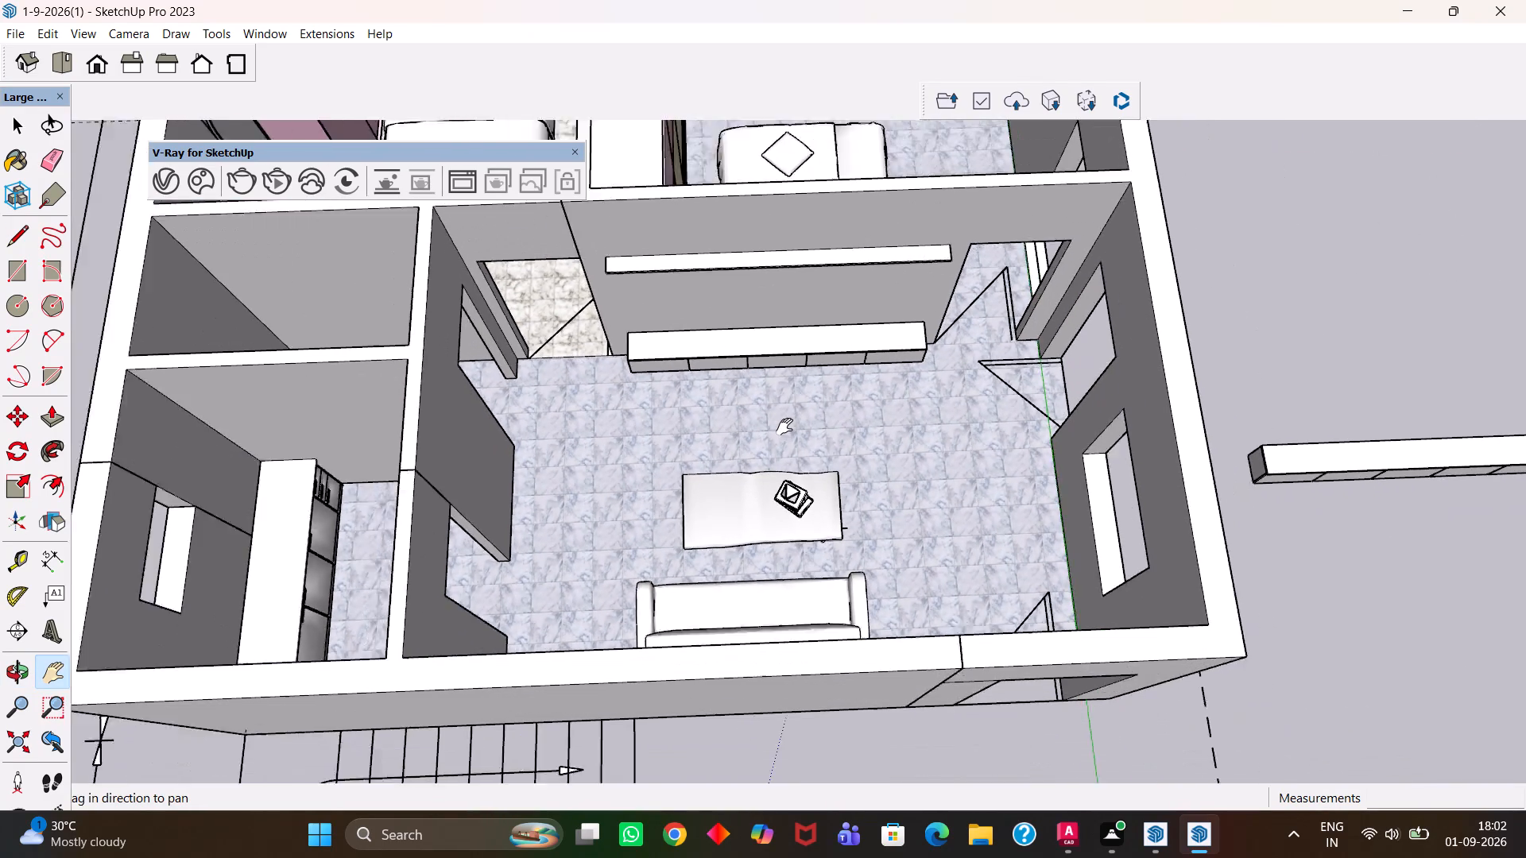
pyautogui.scroll(-3, 784, 427)
pyautogui.moveTo(803, 419); pyautogui.dragTo(788, 462, button='middle')
pyautogui.scroll(2, 803, 419)
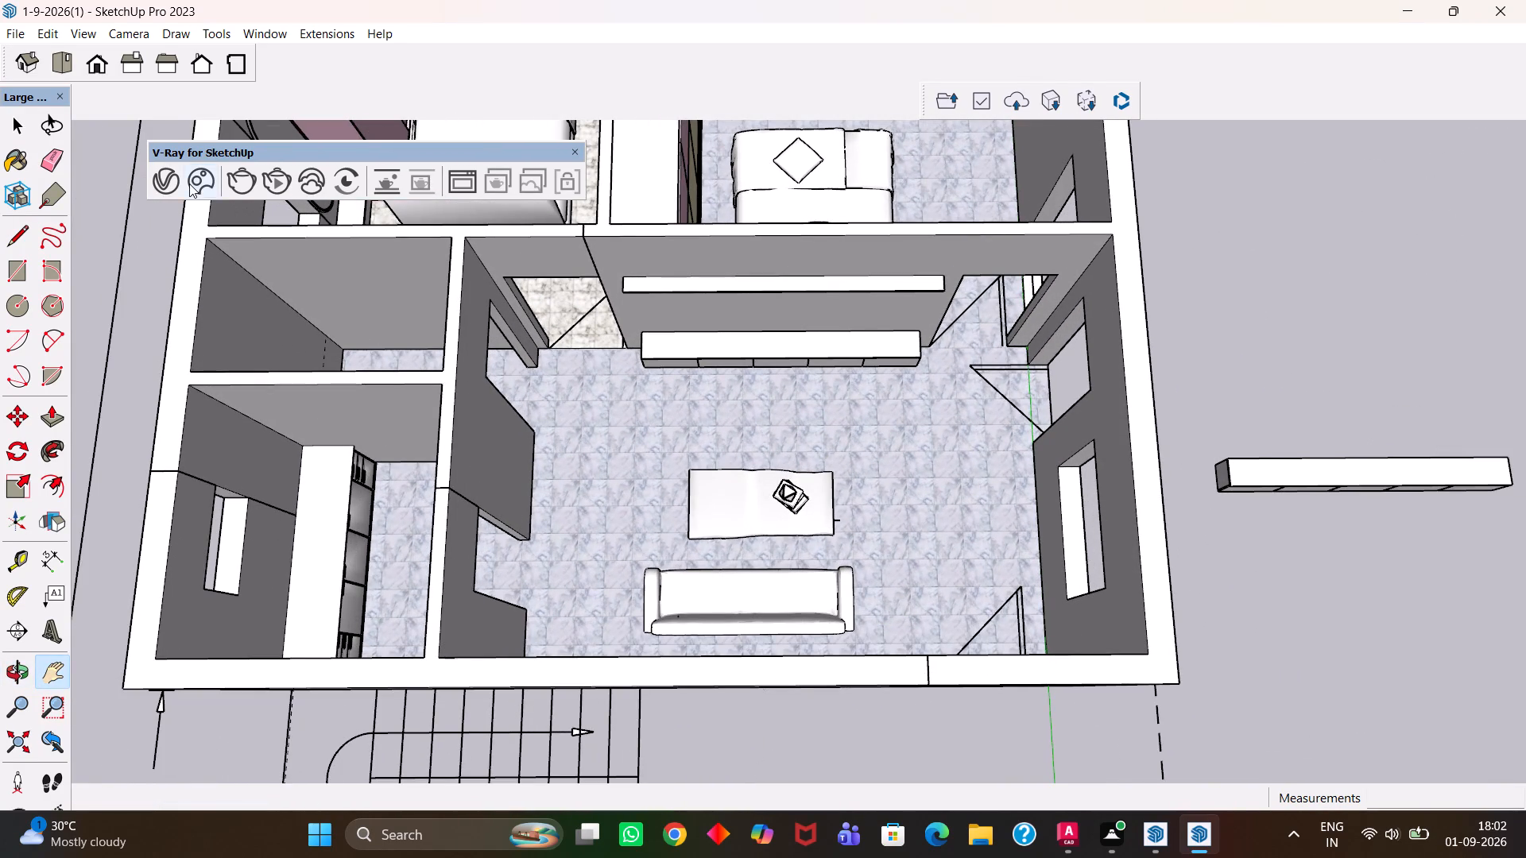
# Search the Chaos Cosmos library for window and browse the available models.
pyautogui.click(204, 187)
pyautogui.click(180, 46)
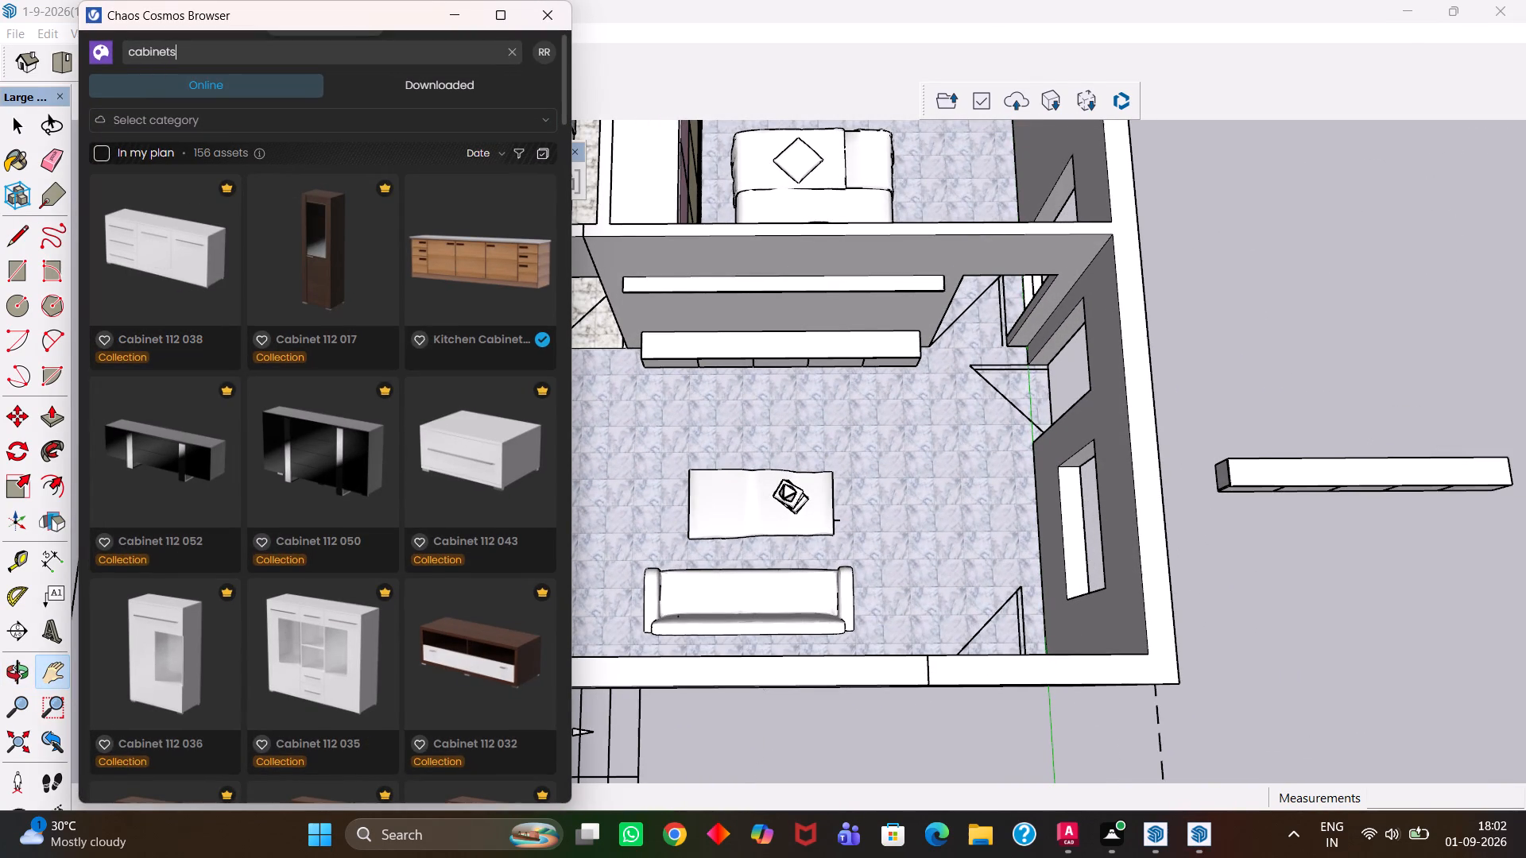
pyautogui.press('BackSpace')
pyautogui.press('BackSpace')
pyautogui.press('BackSpace')
pyautogui.press('BackSpace')
pyautogui.press('BackSpace')
pyautogui.press('BackSpace')
pyautogui.press('BackSpace')
pyautogui.press('BackSpace')
pyautogui.press('BackSpace')
pyautogui.press('BackSpace')
pyautogui.press('BackSpace')
pyautogui.press('BackSpace')
pyautogui.press('BackSpace')
pyautogui.press('BackSpace')
pyautogui.press('BackSpace')
pyautogui.press('BackSpace')
pyautogui.press('BackSpace')
pyautogui.press('BackSpace')
pyautogui.press('BackSpace')
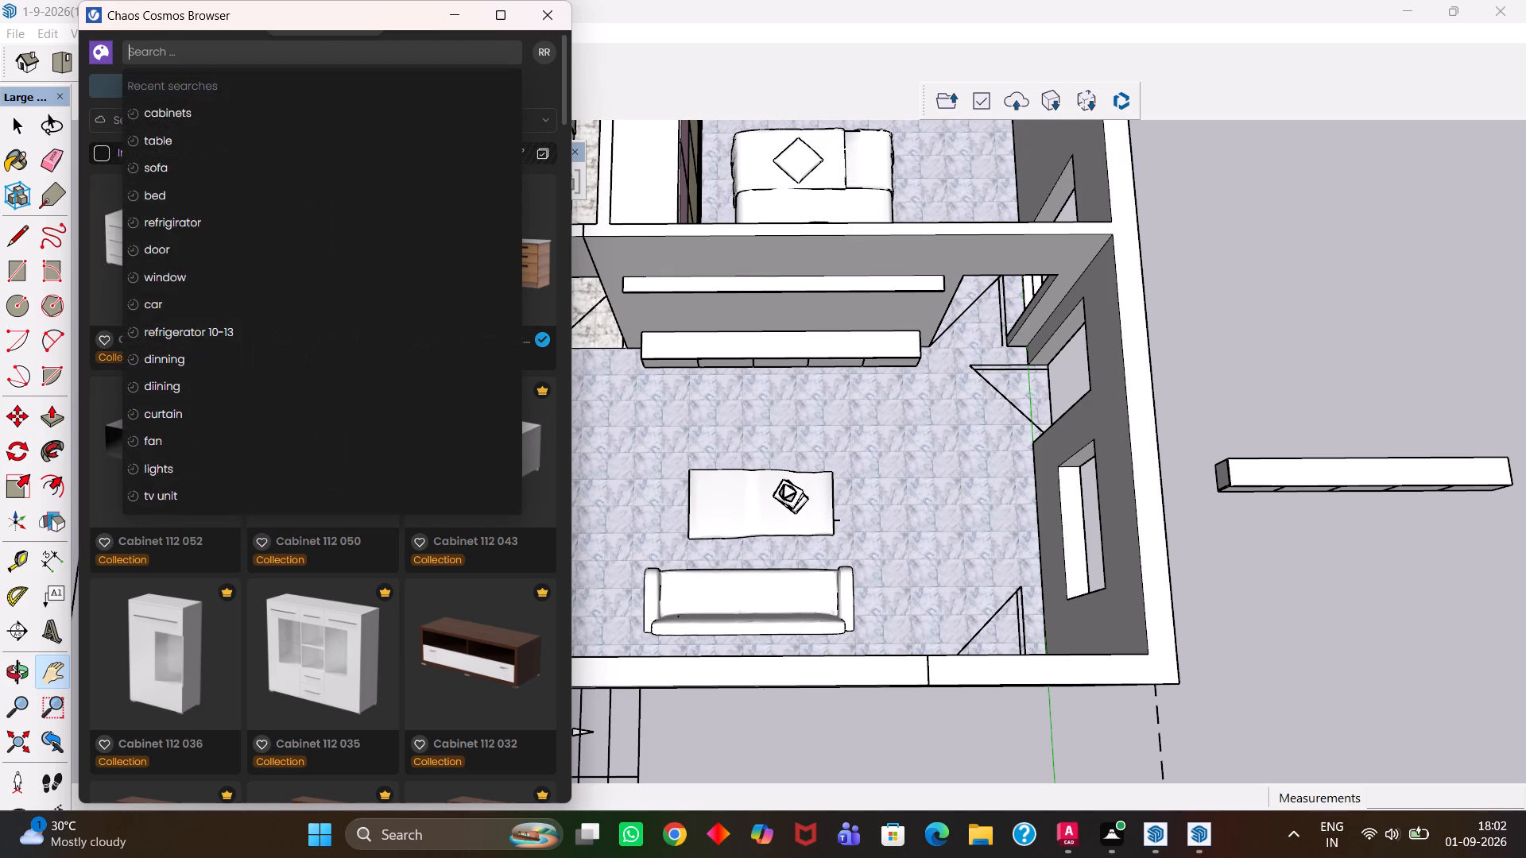
pyautogui.write('window')
pyautogui.press('Return')
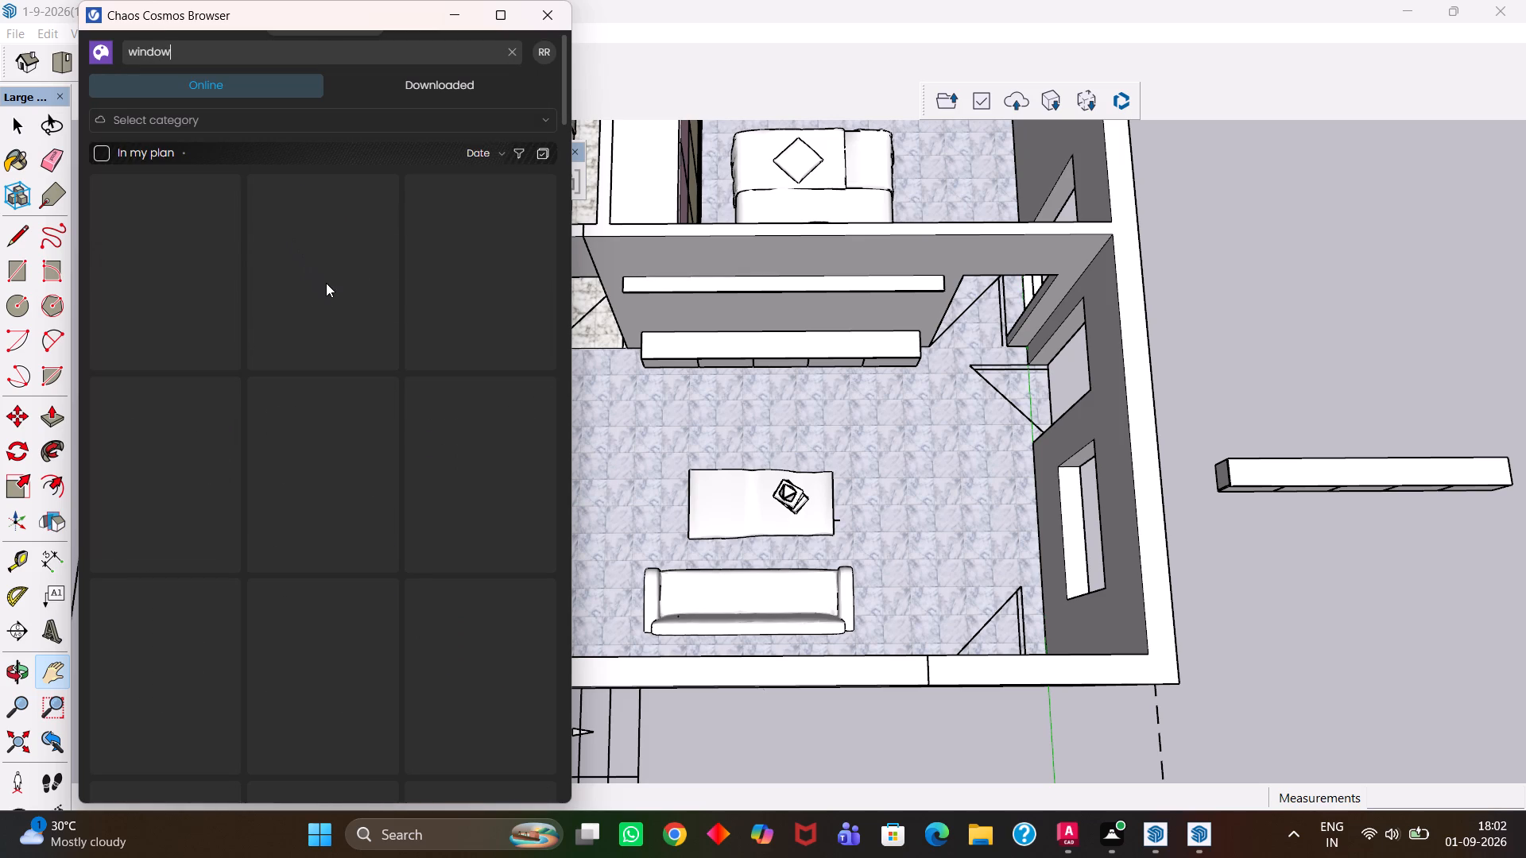
pyautogui.scroll(-2, 326, 283)
pyautogui.scroll(6, 336, 315)
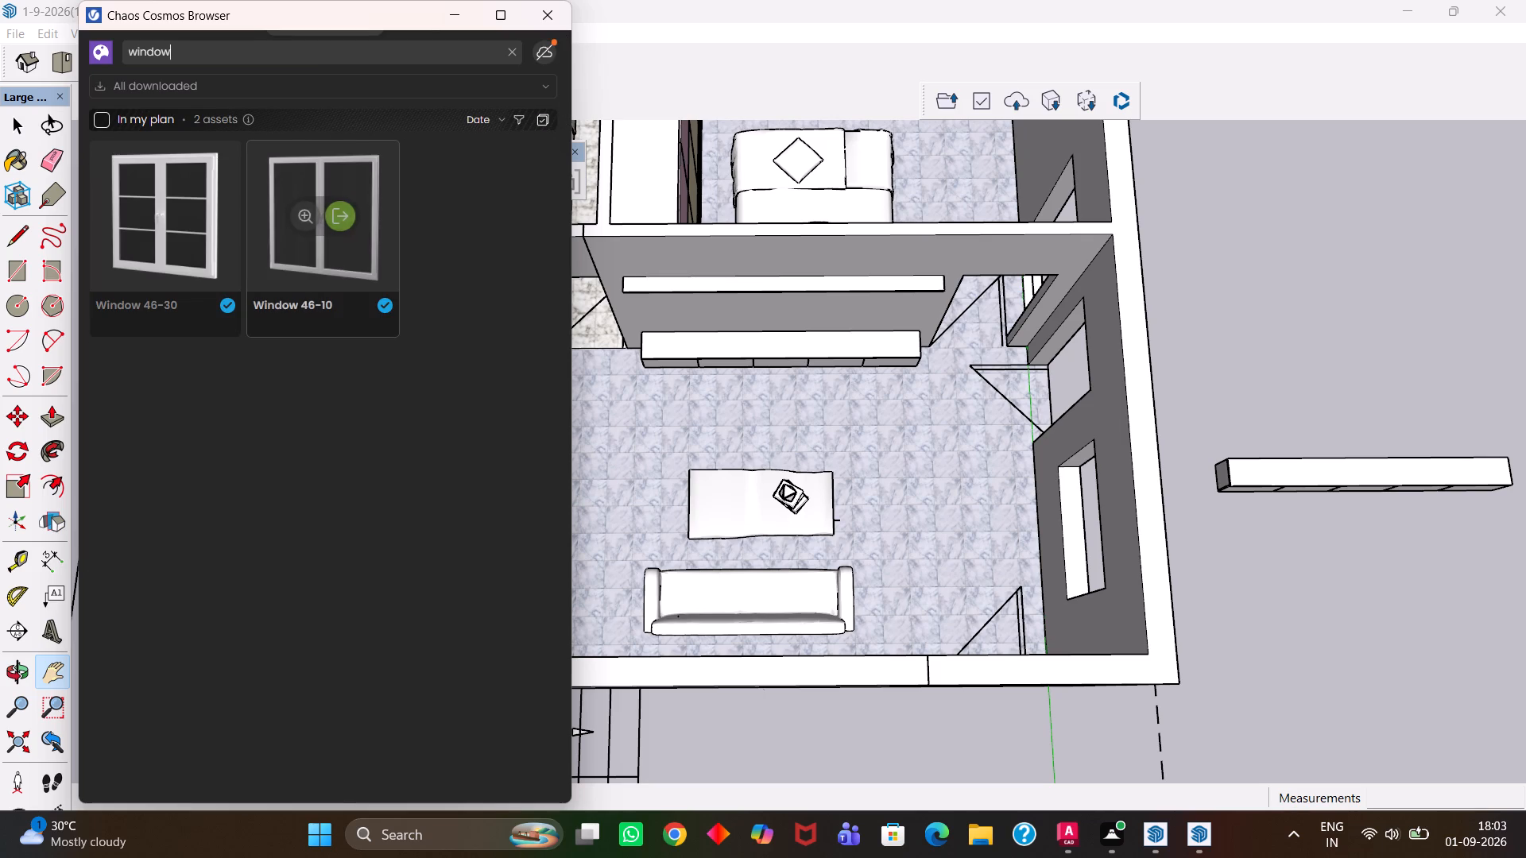
# Import the downloaded Window 46-10 model and place it on open ground in front of the house, beyond the staircase.
pyautogui.doubleClick(335, 211)
pyautogui.scroll(-4, 557, 419)
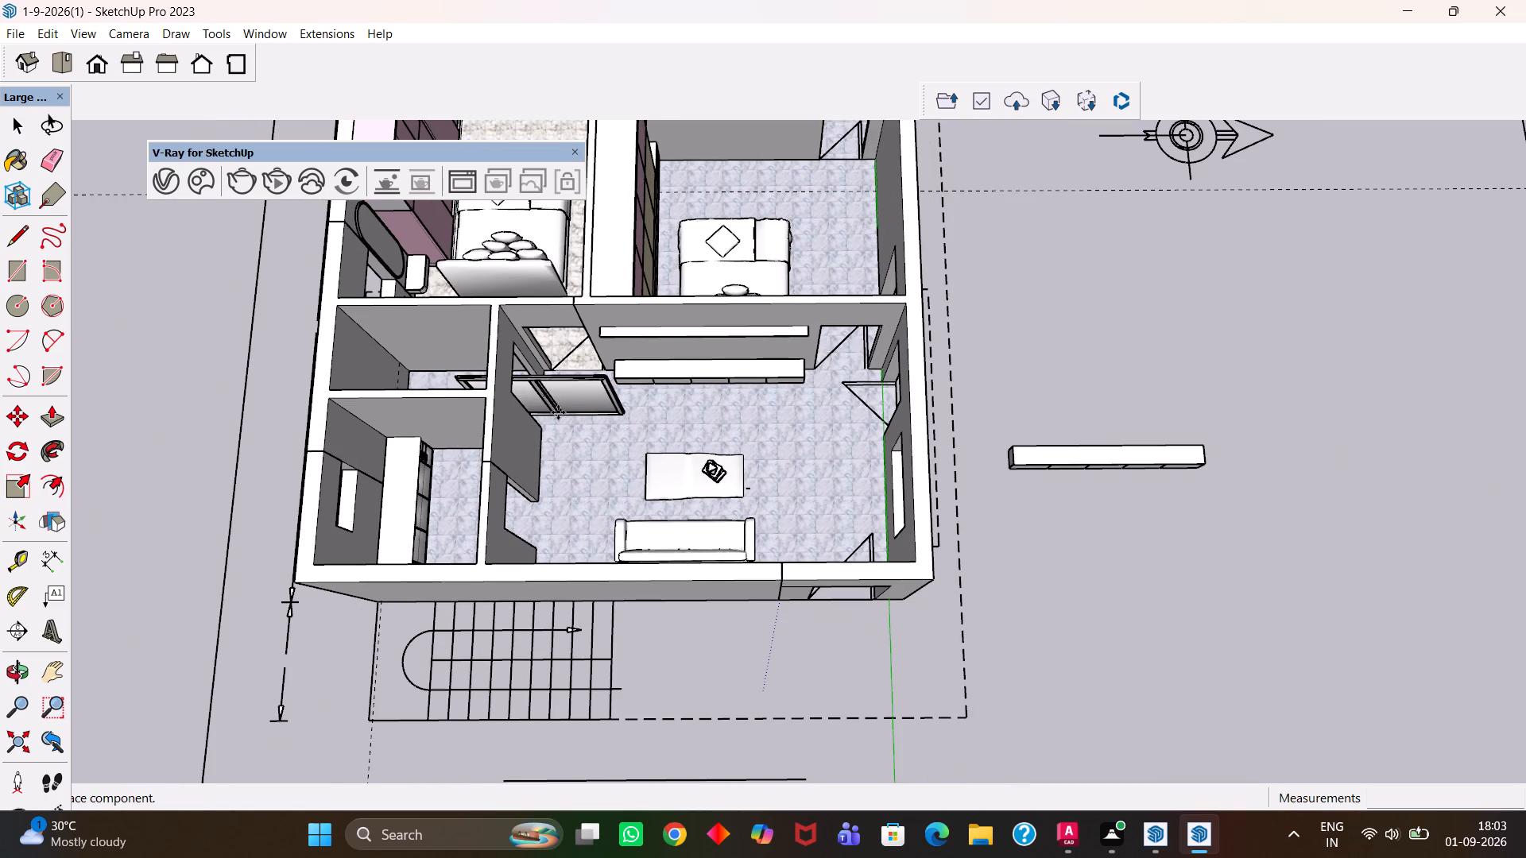
pyautogui.scroll(-6, 558, 411)
pyautogui.press('h')
pyautogui.moveTo(455, 480); pyautogui.dragTo(573, 408)
pyautogui.press('Escape')
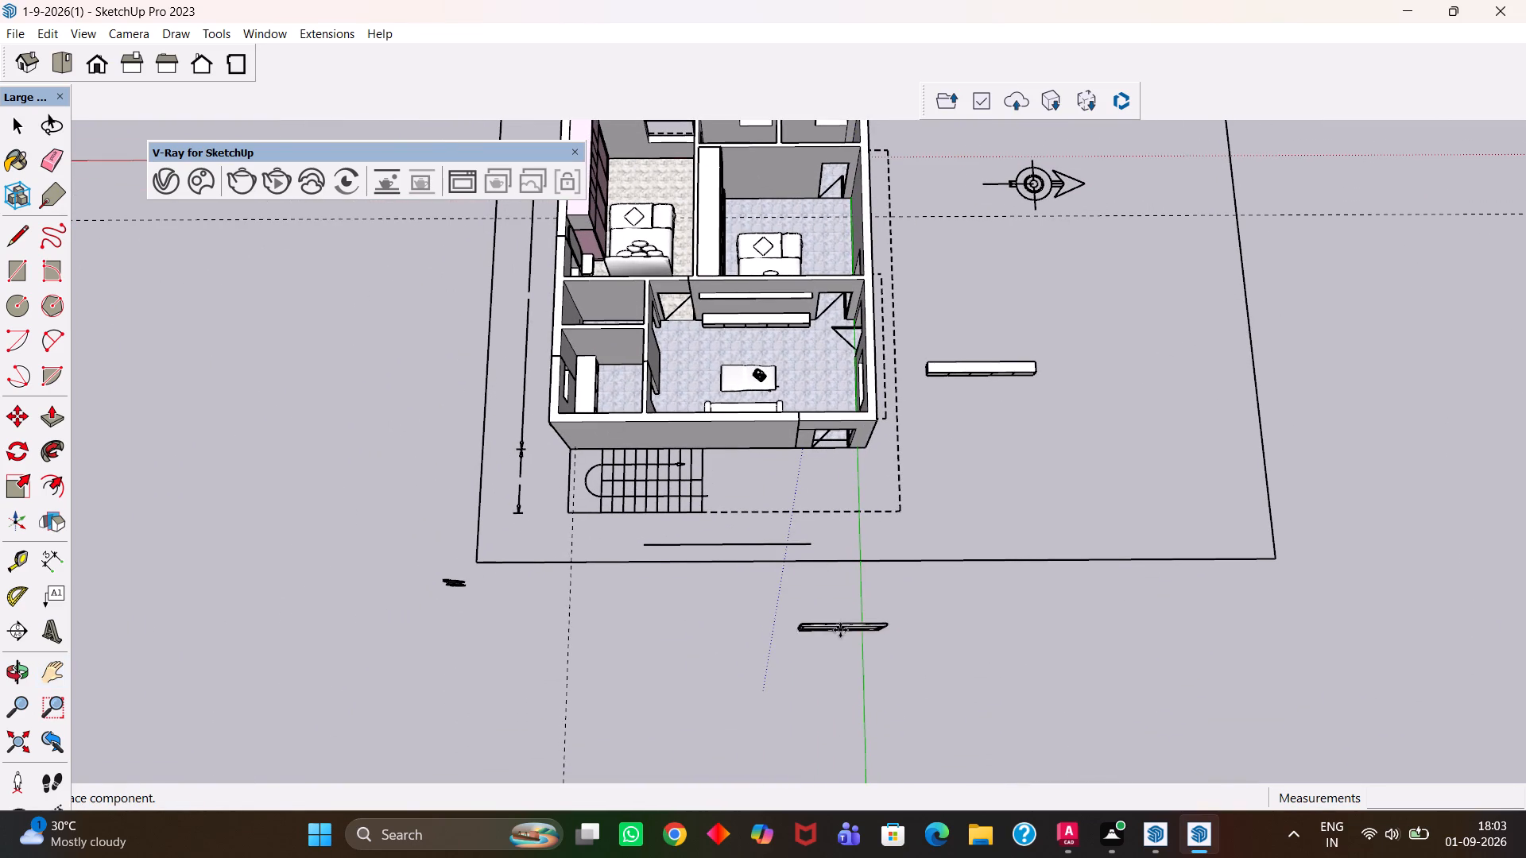
pyautogui.click(873, 624)
pyautogui.press('Escape')
# Delete all glass panes from both sashes inside the imported window, leaving only its frame, and exit the component.
pyautogui.scroll(6, 837, 650)
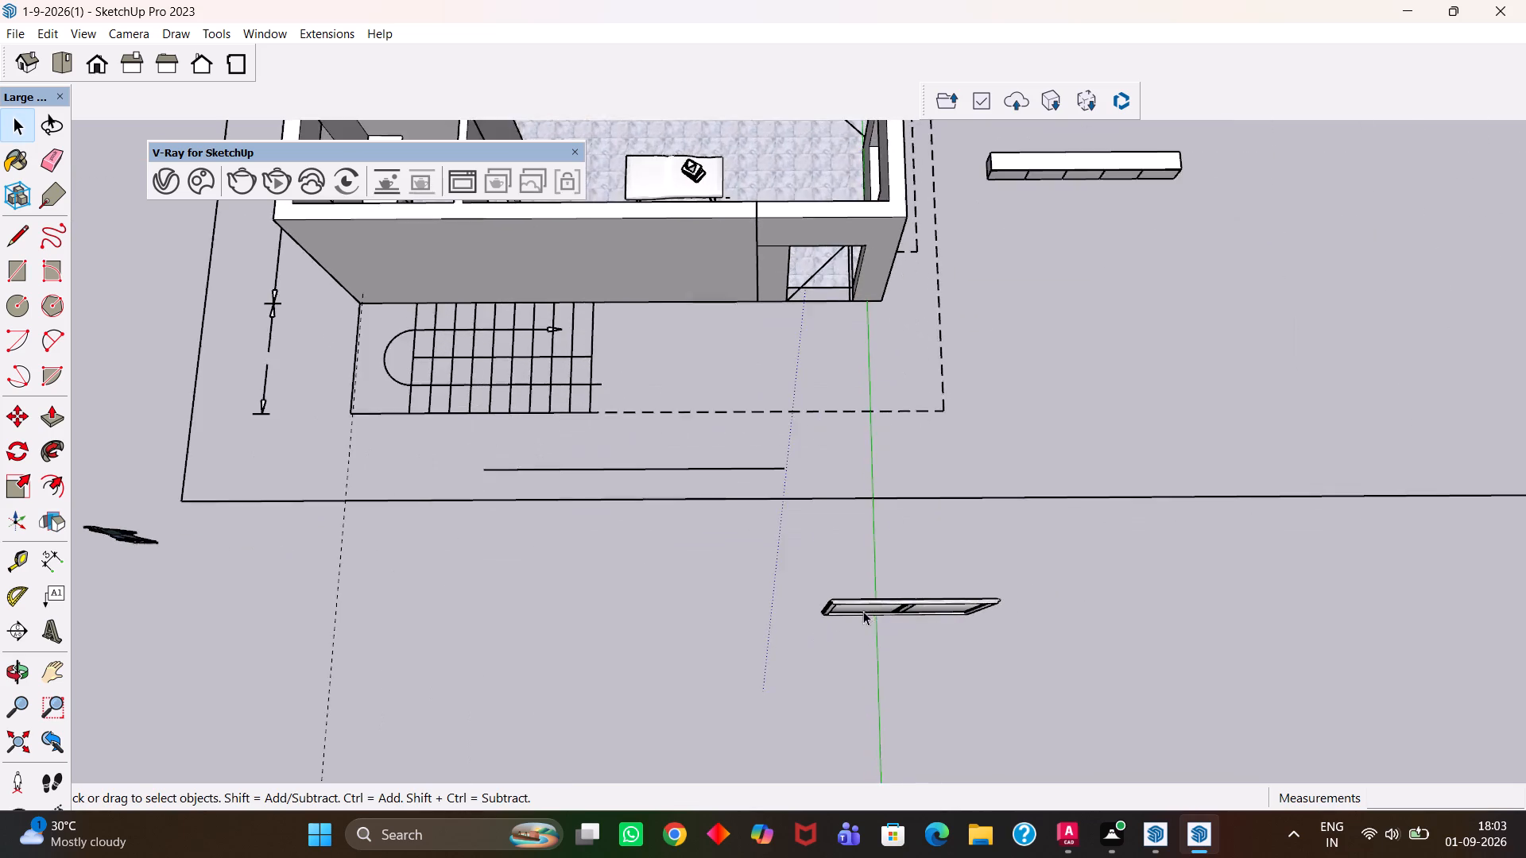
pyautogui.scroll(12, 863, 611)
pyautogui.moveTo(887, 614); pyautogui.dragTo(916, 498, button='middle')
pyautogui.middleClick(916, 498)
pyautogui.scroll(2, 916, 498)
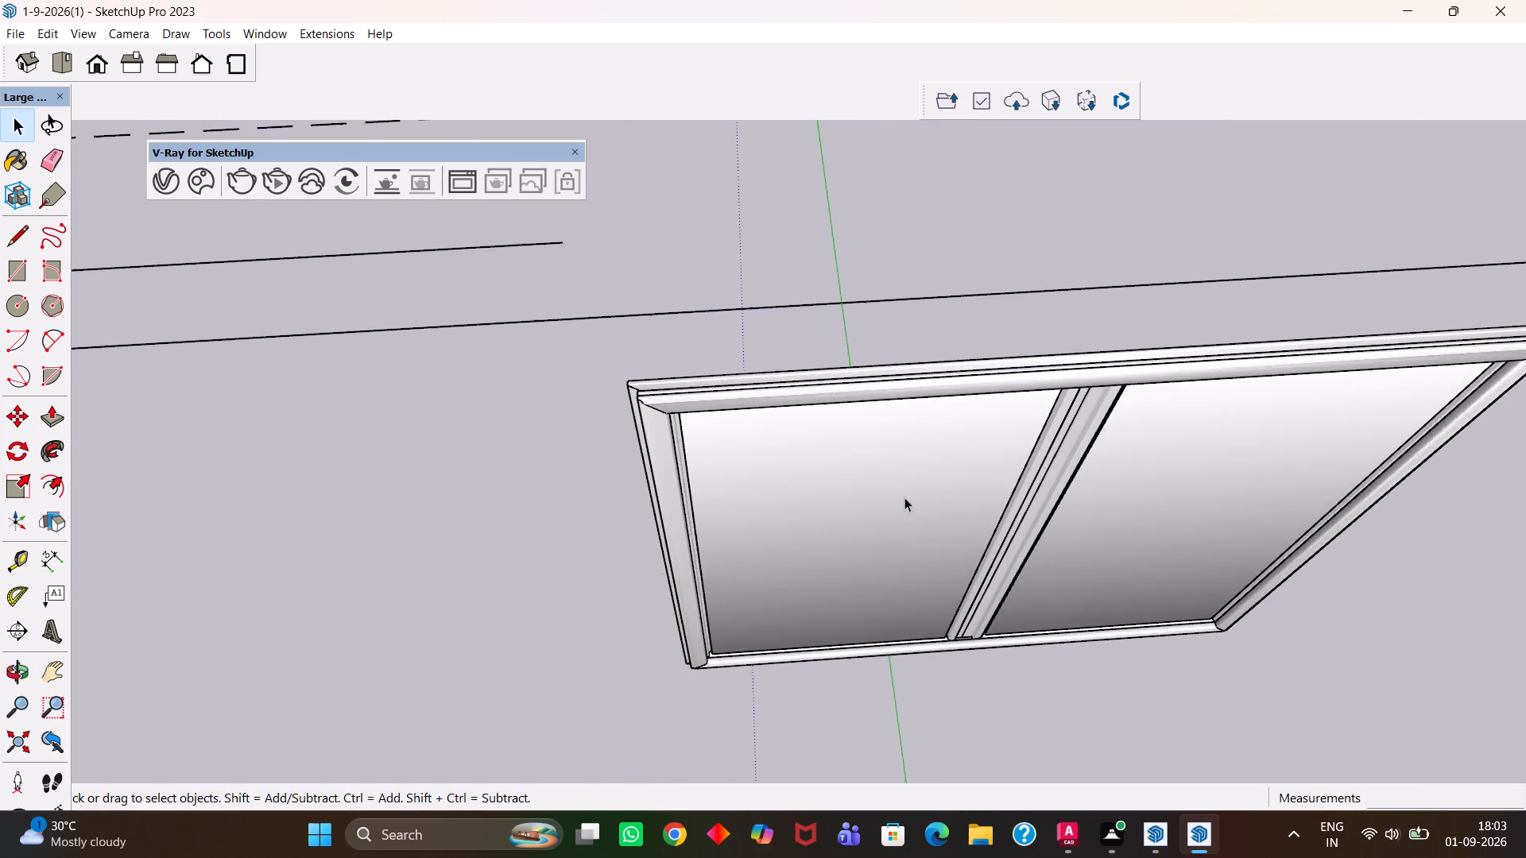
pyautogui.moveTo(872, 531); pyautogui.dragTo(838, 505, button='middle')
pyautogui.scroll(-2, 837, 505)
pyautogui.press('space')
pyautogui.click(831, 506)
pyautogui.doubleClick(831, 506)
pyautogui.click(838, 517)
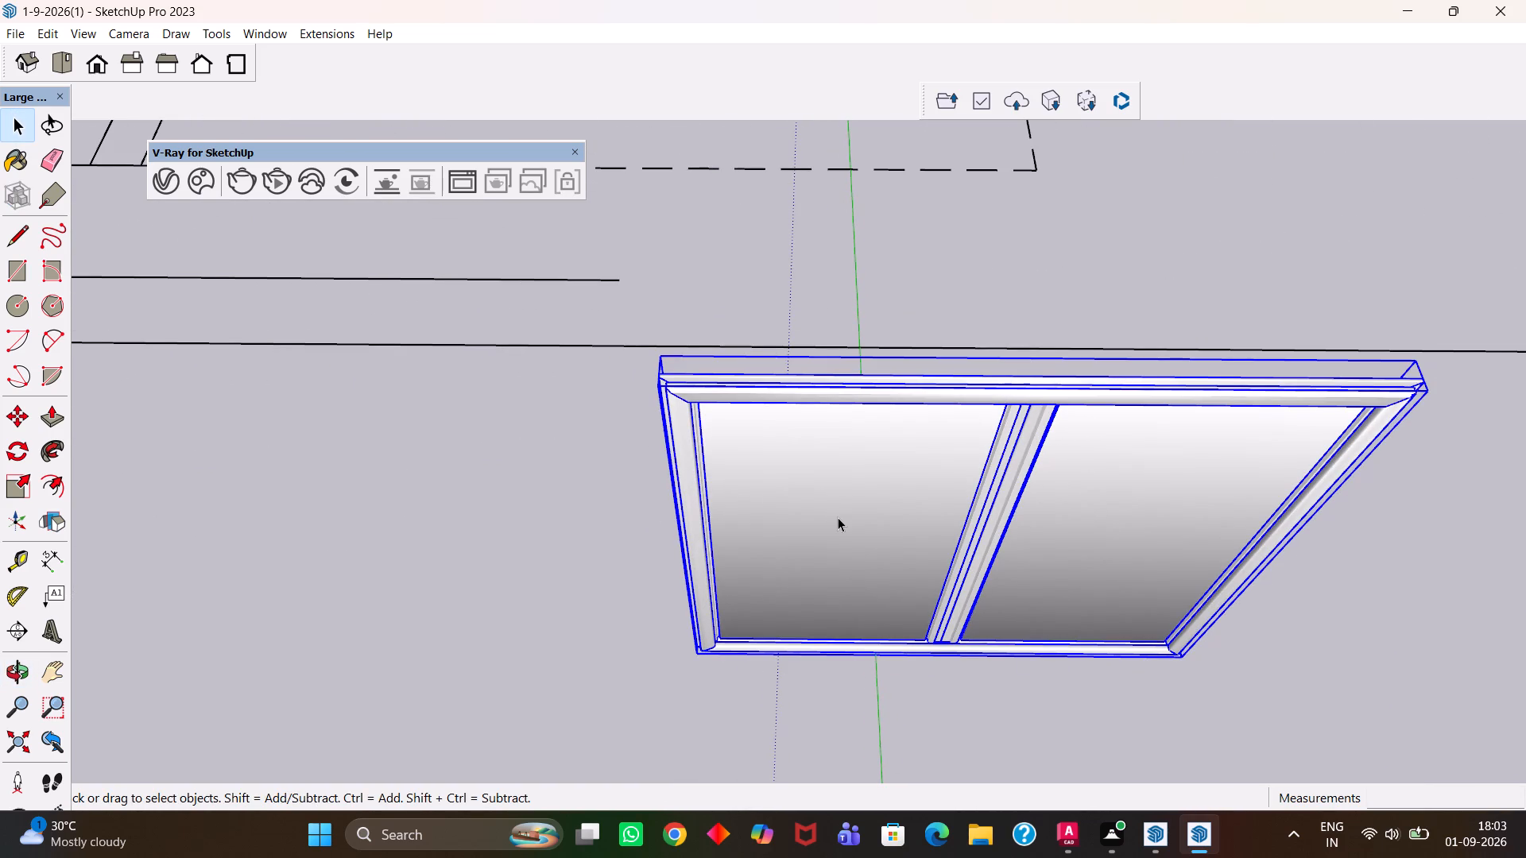
pyautogui.doubleClick(832, 532)
pyautogui.click(851, 516)
pyautogui.press('Delete')
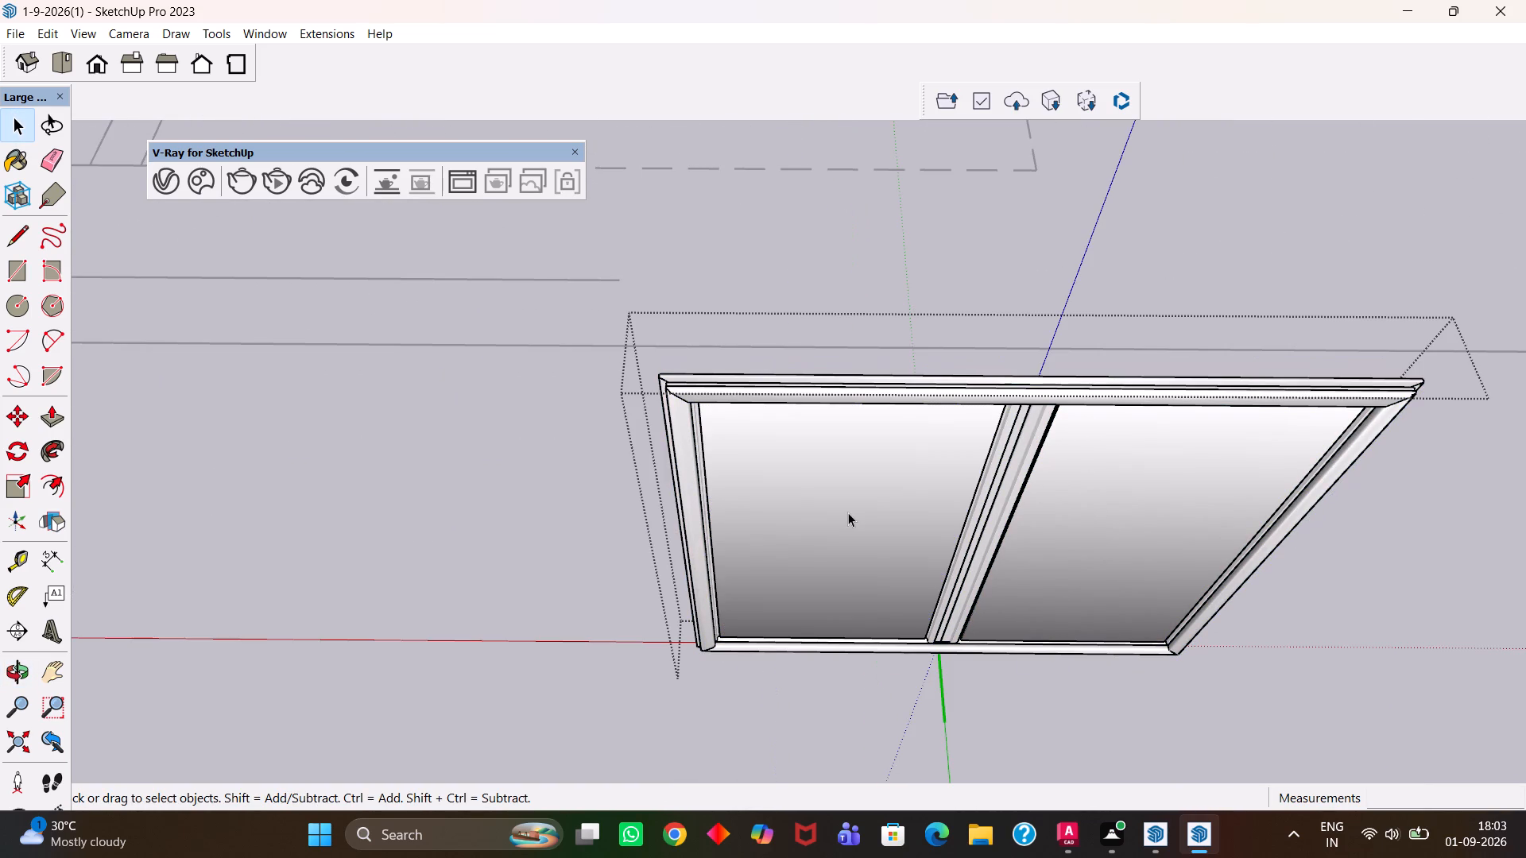
pyautogui.click(848, 512)
pyautogui.press('Delete')
pyautogui.click(847, 510)
pyautogui.press('Delete')
pyautogui.click(849, 508)
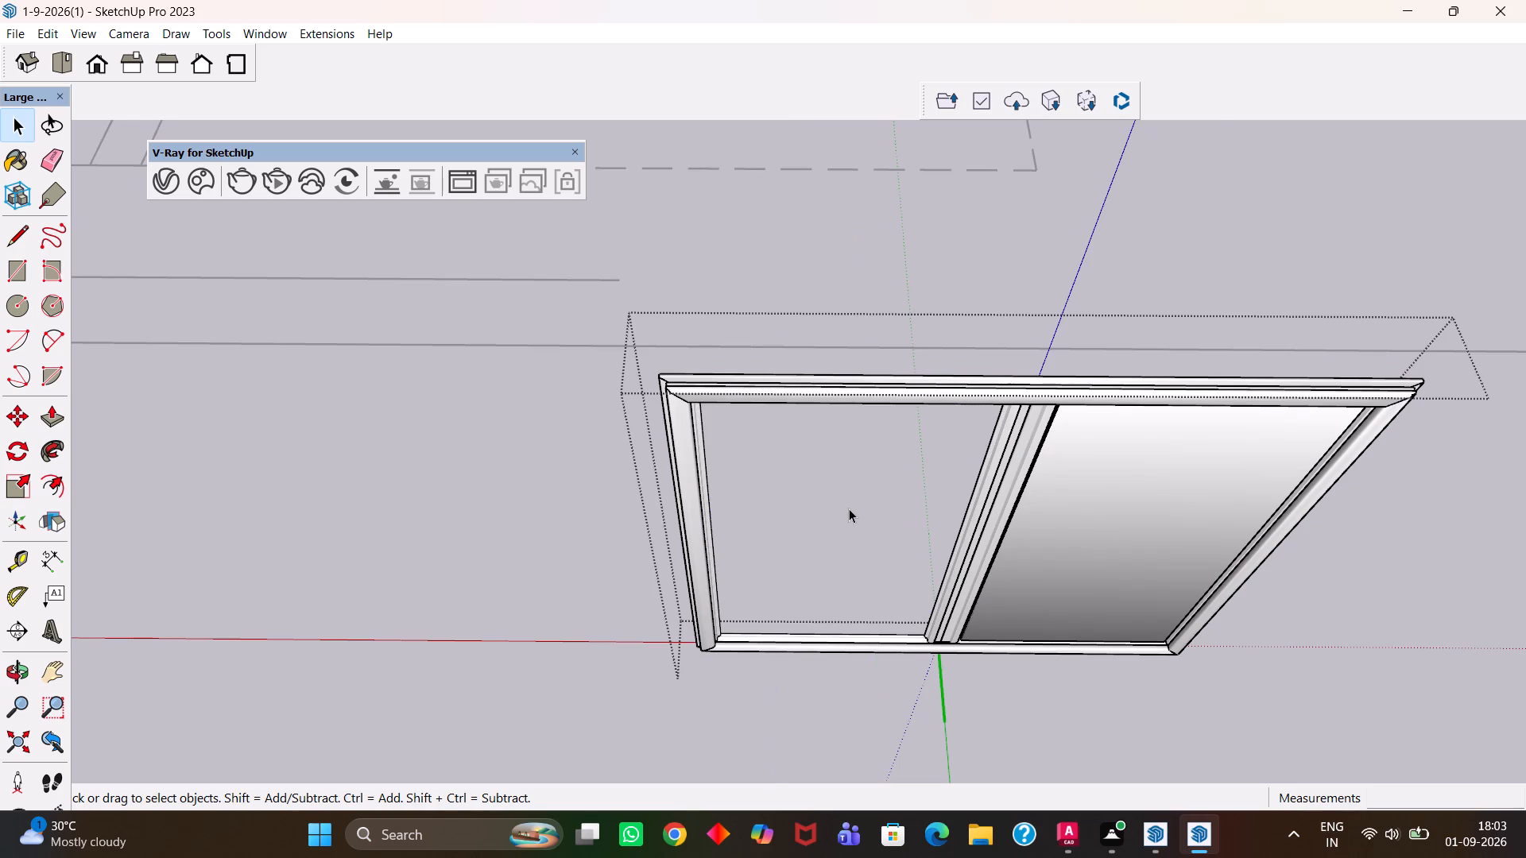
pyautogui.press('Delete')
pyautogui.click(1054, 532)
pyautogui.press('Delete')
pyautogui.click(1057, 537)
pyautogui.press('Delete')
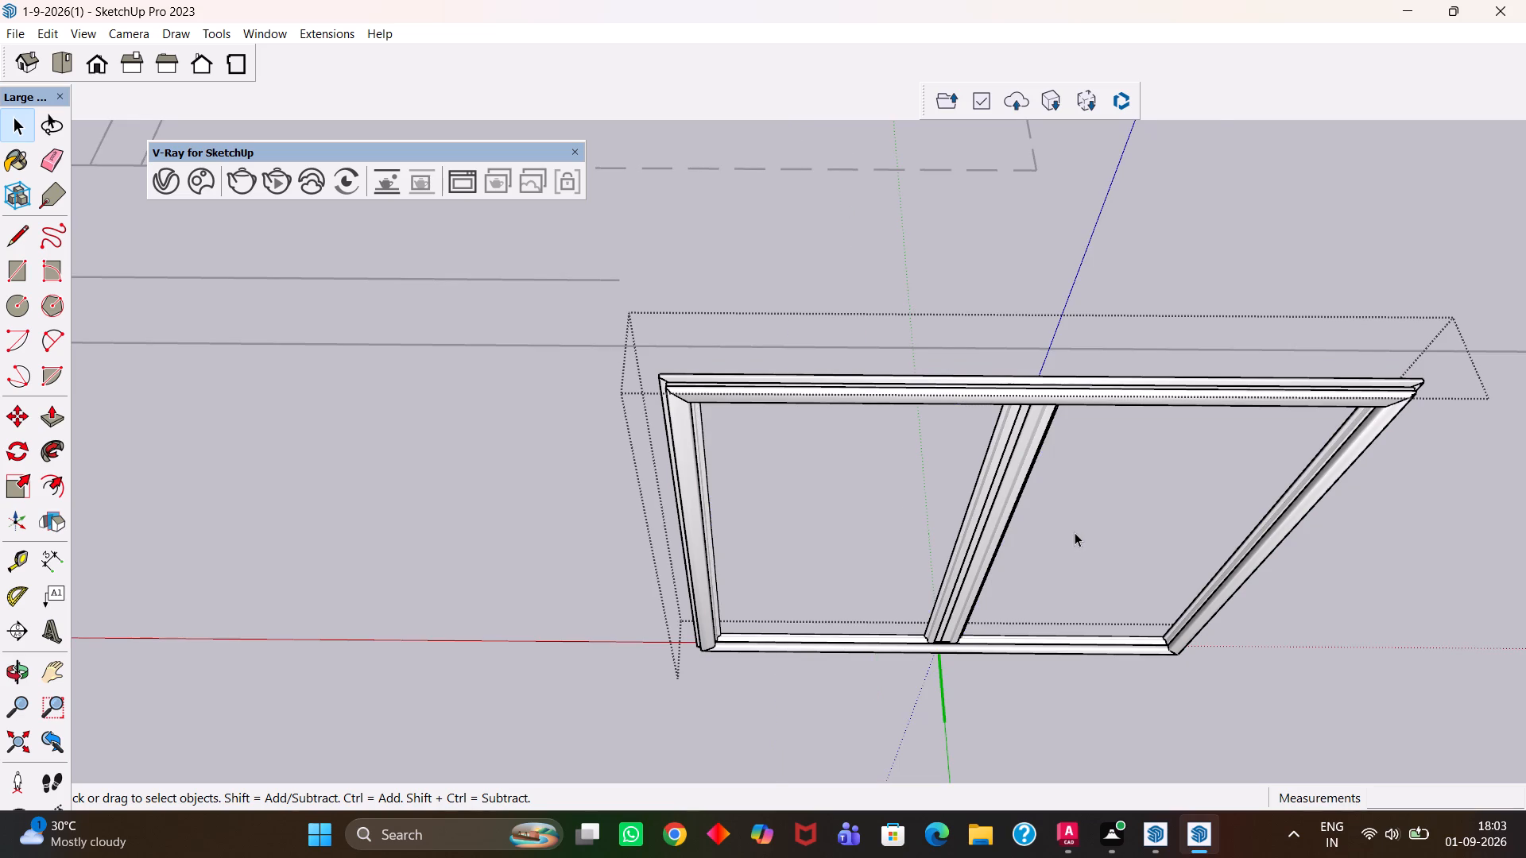
pyautogui.click(1075, 532)
pyautogui.press('Delete')
pyautogui.doubleClick(547, 582)
pyautogui.scroll(-5, 589, 578)
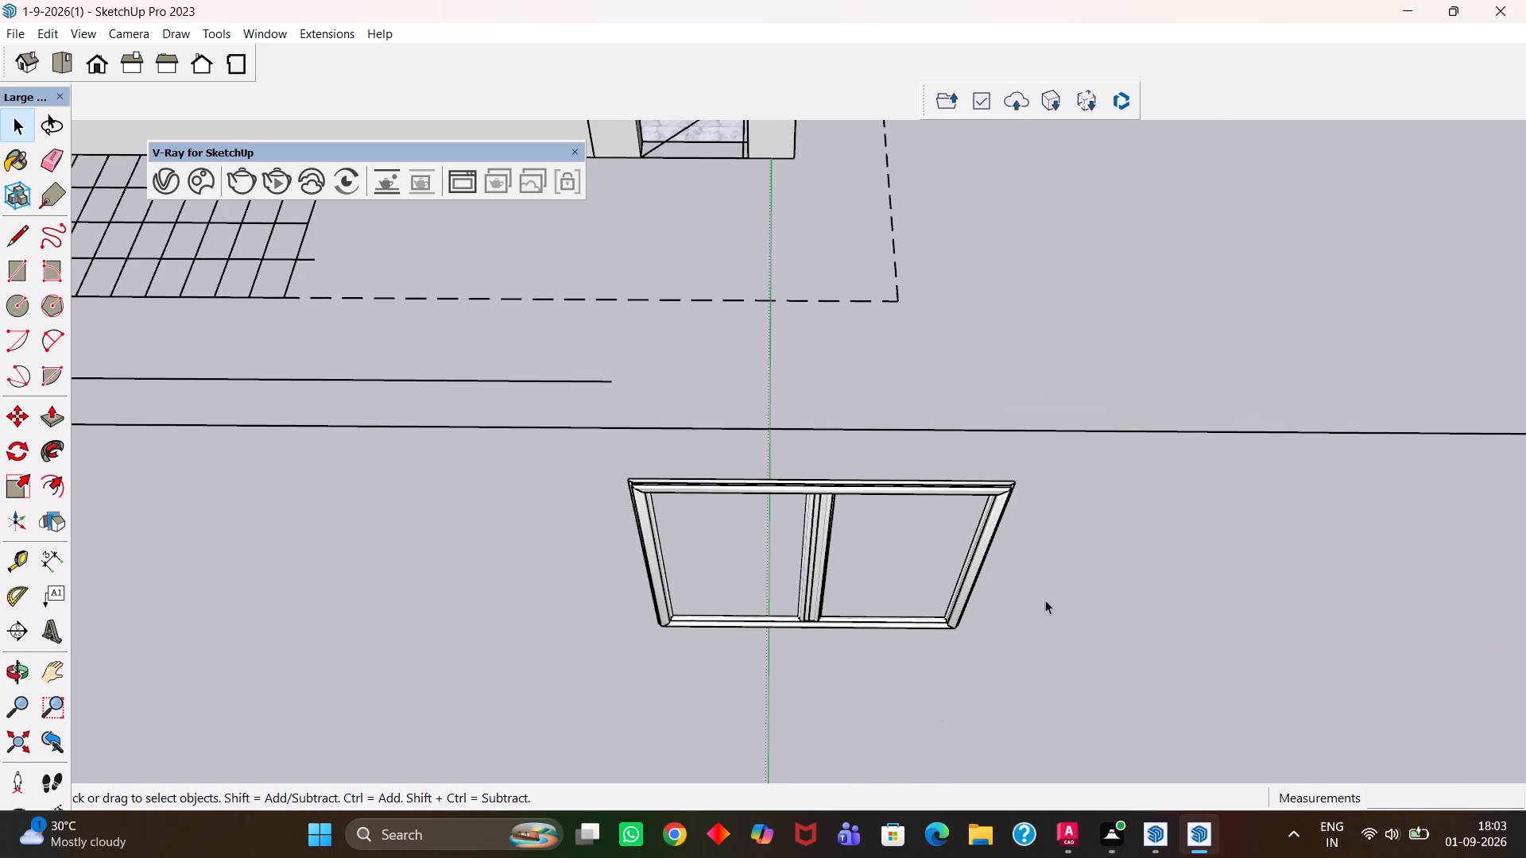
pyautogui.doubleClick(1045, 600)
# Copy the glassless window frame onto the outer wall at the window opening of the bedroom with the pink wardrobe.
pyautogui.moveTo(854, 588); pyautogui.dragTo(775, 642)
pyautogui.scroll(-4, 866, 627)
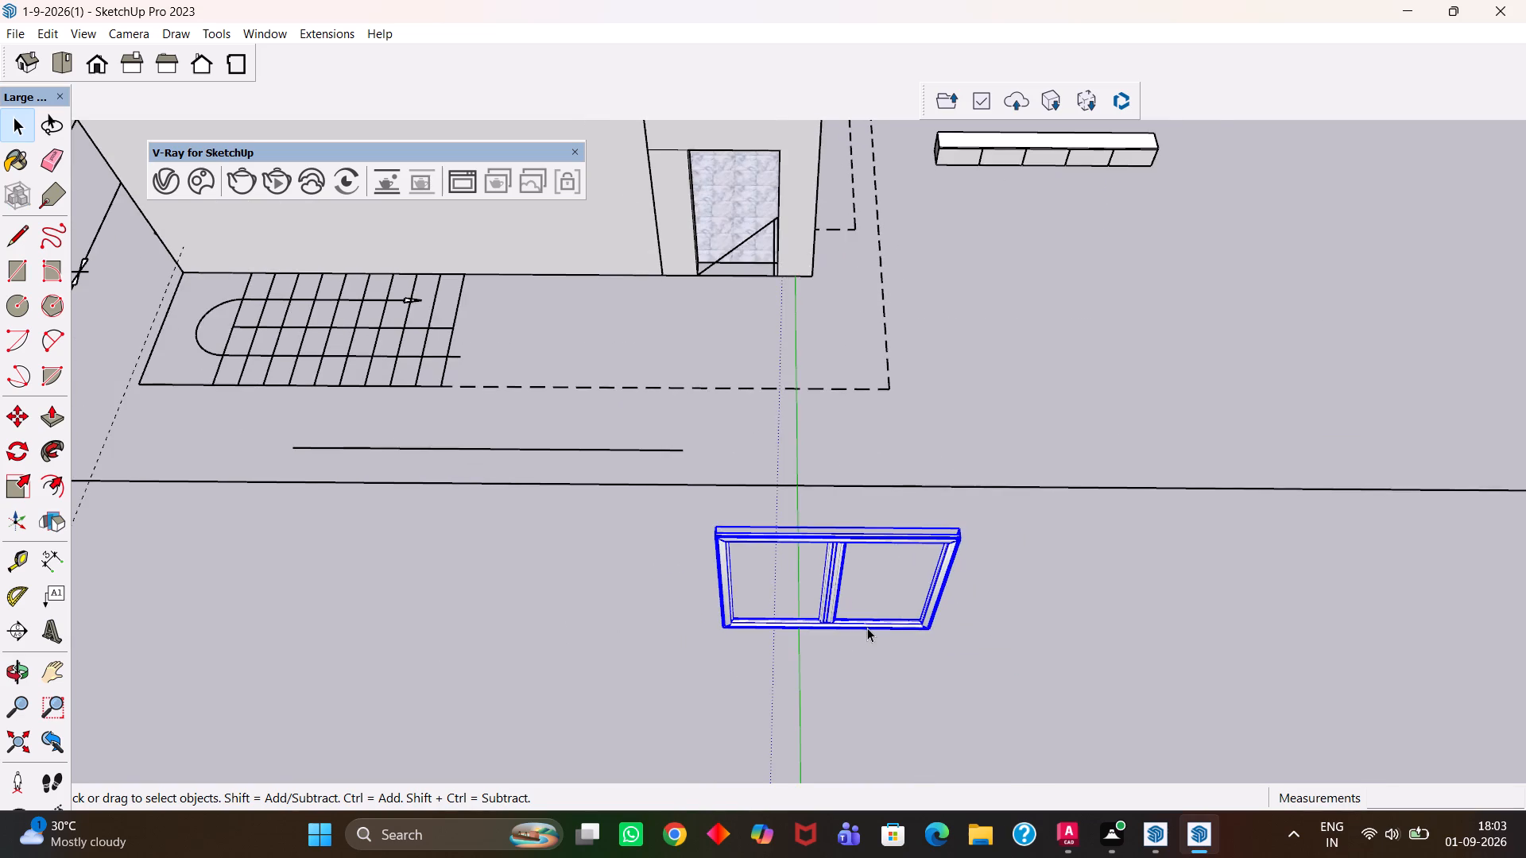
pyautogui.scroll(4, 867, 628)
pyautogui.press('m')
pyautogui.click(958, 632)
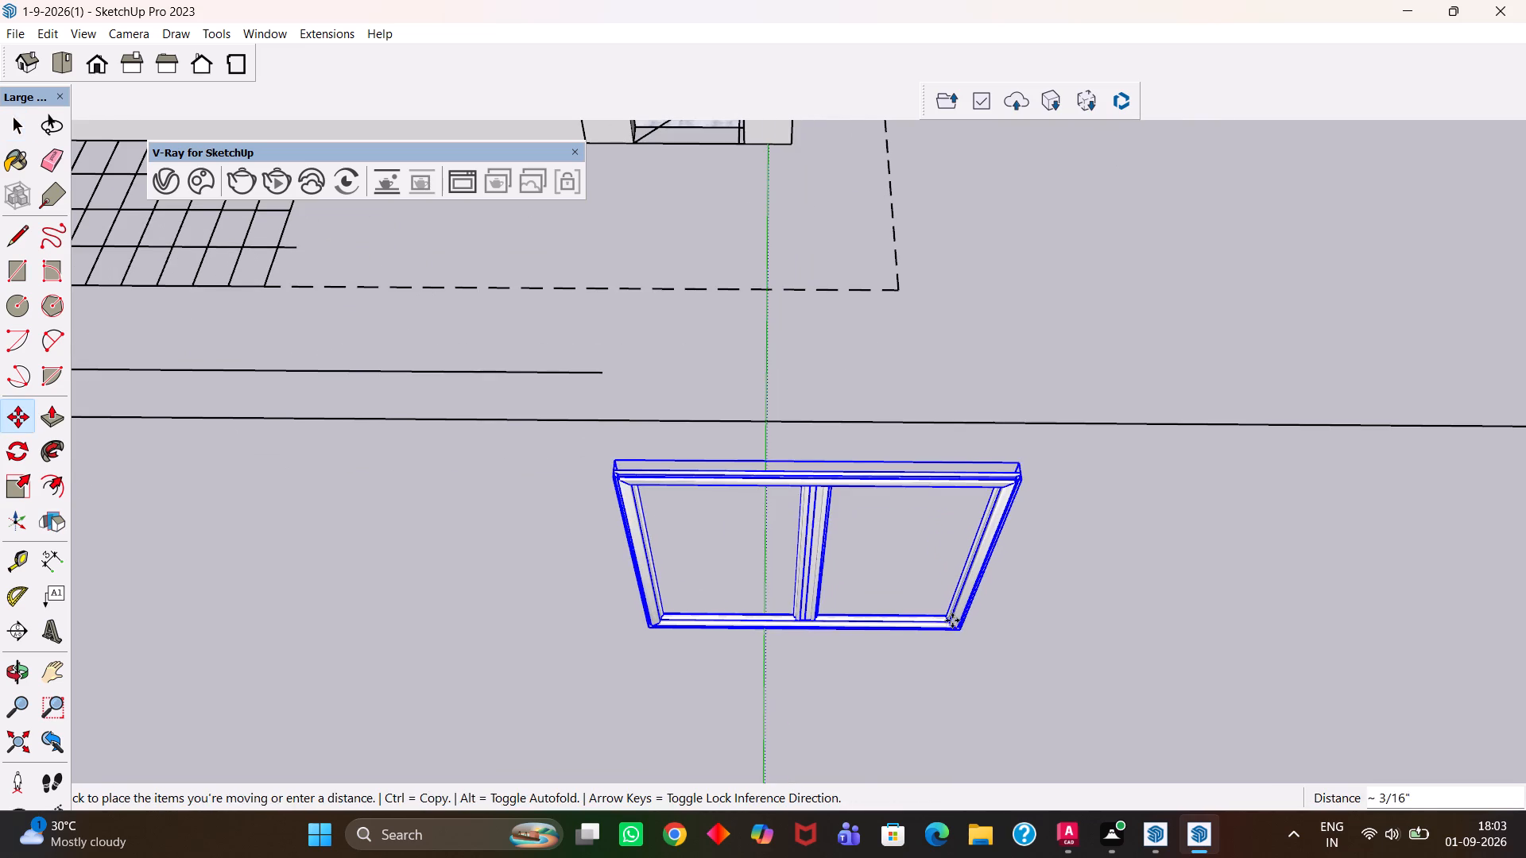
pyautogui.press('h')
pyautogui.scroll(-9, 882, 604)
pyautogui.moveTo(710, 526); pyautogui.dragTo(1054, 708)
pyautogui.moveTo(721, 613); pyautogui.dragTo(1055, 630, button='middle')
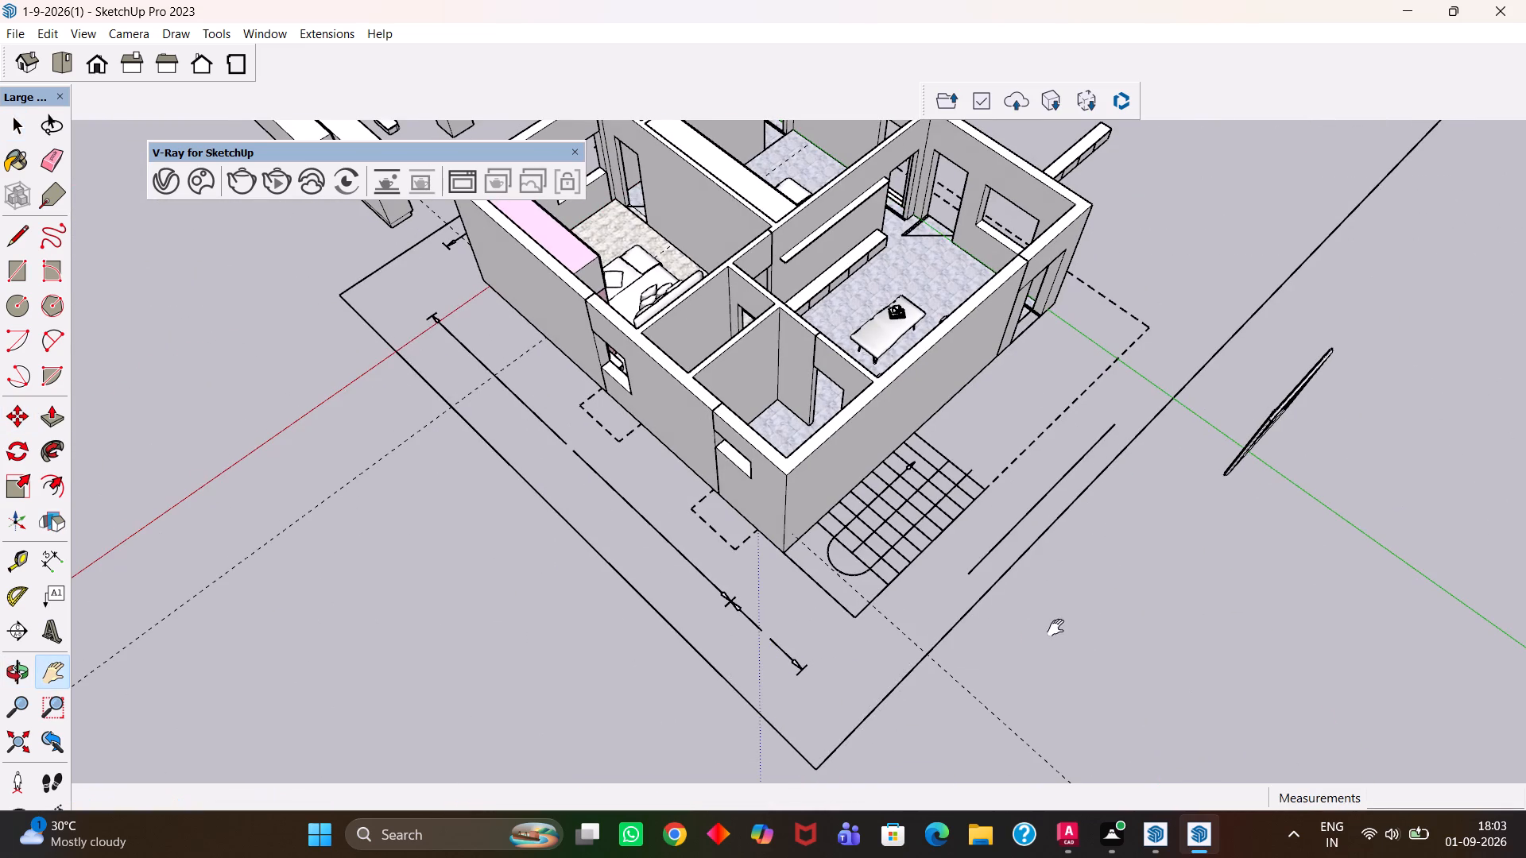
pyautogui.moveTo(718, 494); pyautogui.dragTo(763, 506, button='middle')
pyautogui.moveTo(857, 519); pyautogui.dragTo(944, 522, button='middle')
pyautogui.scroll(-4, 949, 522)
pyautogui.scroll(1, 475, 503)
pyautogui.moveTo(475, 503); pyautogui.dragTo(974, 516, button='middle')
pyautogui.moveTo(592, 453); pyautogui.dragTo(800, 454)
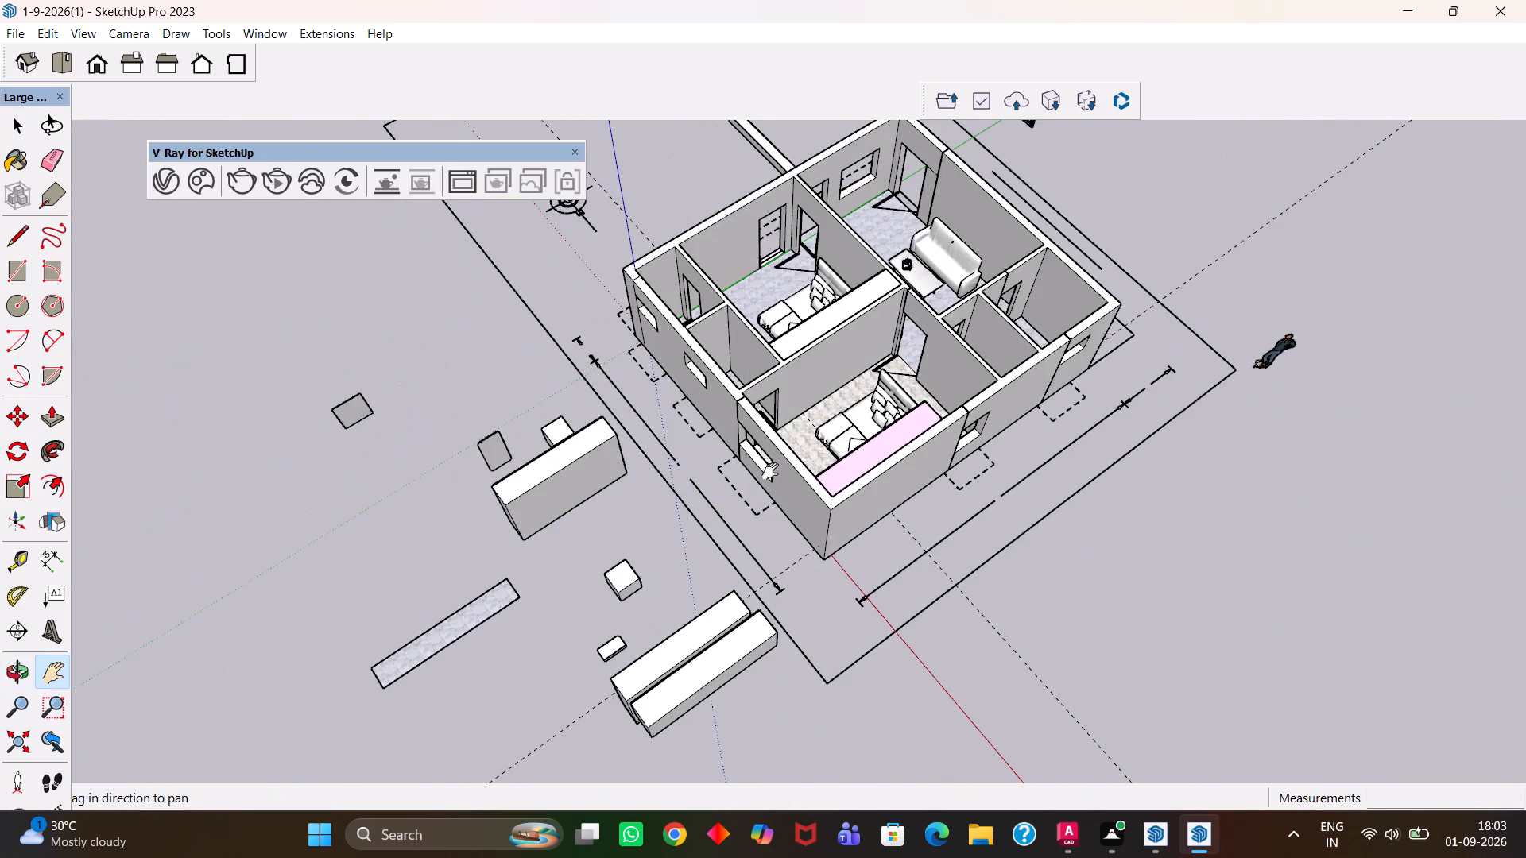
pyautogui.moveTo(734, 509); pyautogui.dragTo(934, 507, button='middle')
pyautogui.scroll(5, 931, 508)
pyautogui.moveTo(621, 533); pyautogui.dragTo(900, 464, button='middle')
pyautogui.scroll(1, 900, 464)
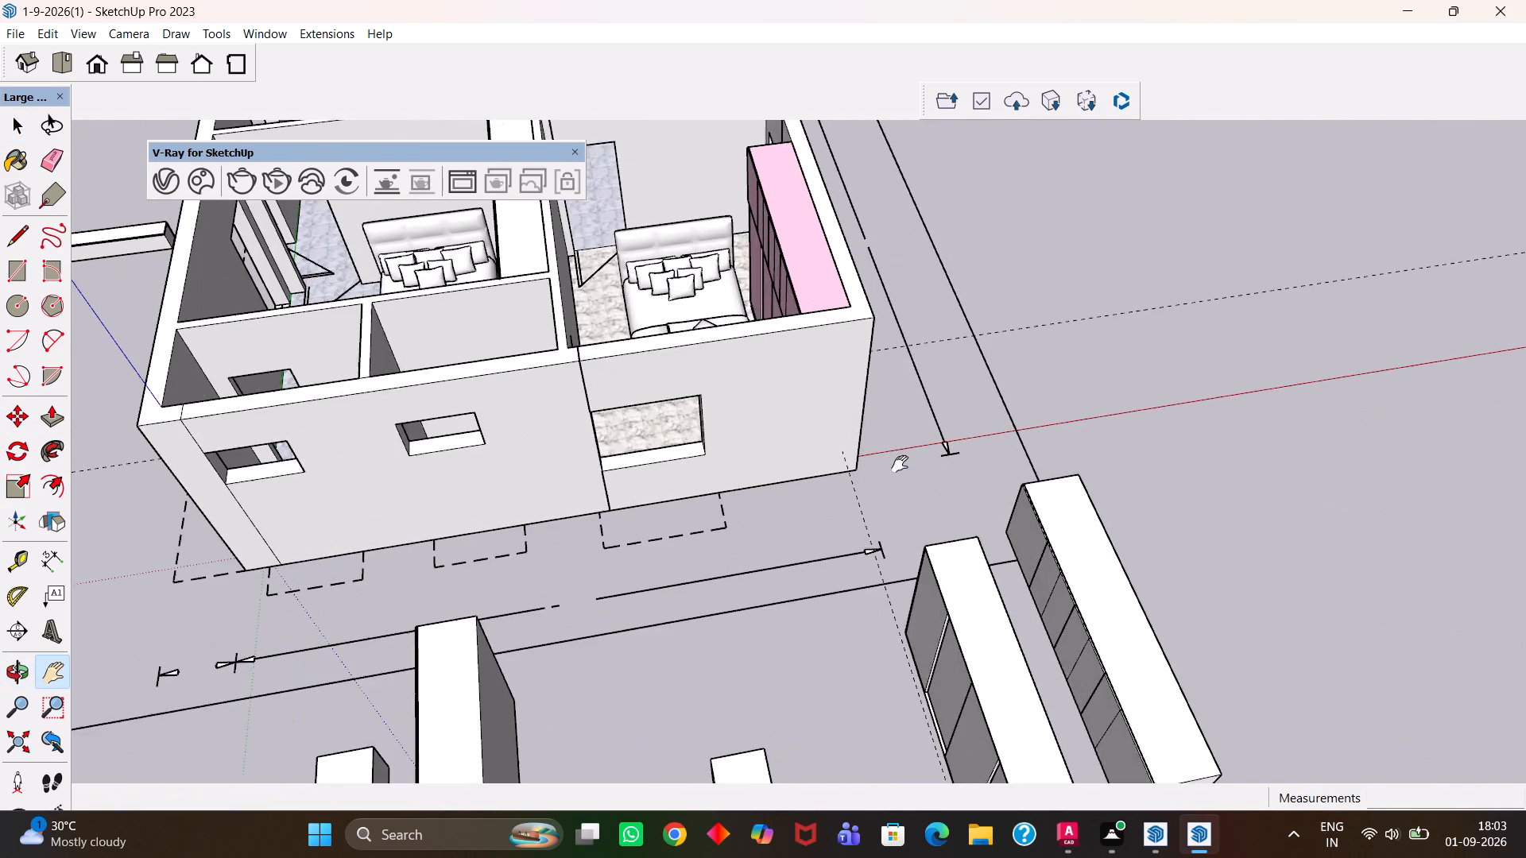
pyautogui.moveTo(697, 441); pyautogui.dragTo(900, 446)
pyautogui.moveTo(924, 495); pyautogui.dragTo(871, 508, button='middle')
pyautogui.press('Escape')
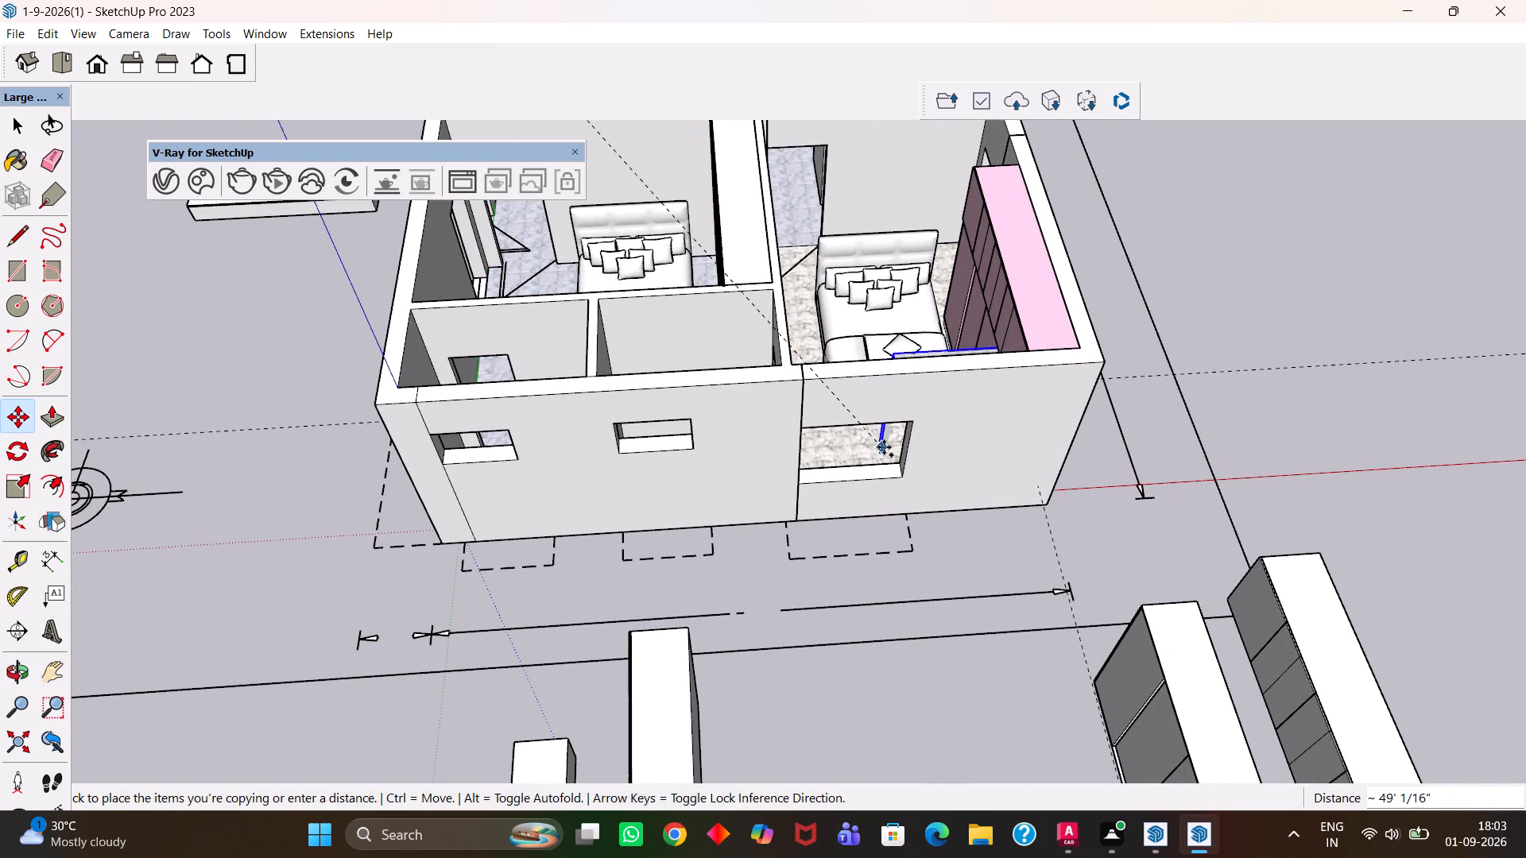
pyautogui.scroll(4, 887, 447)
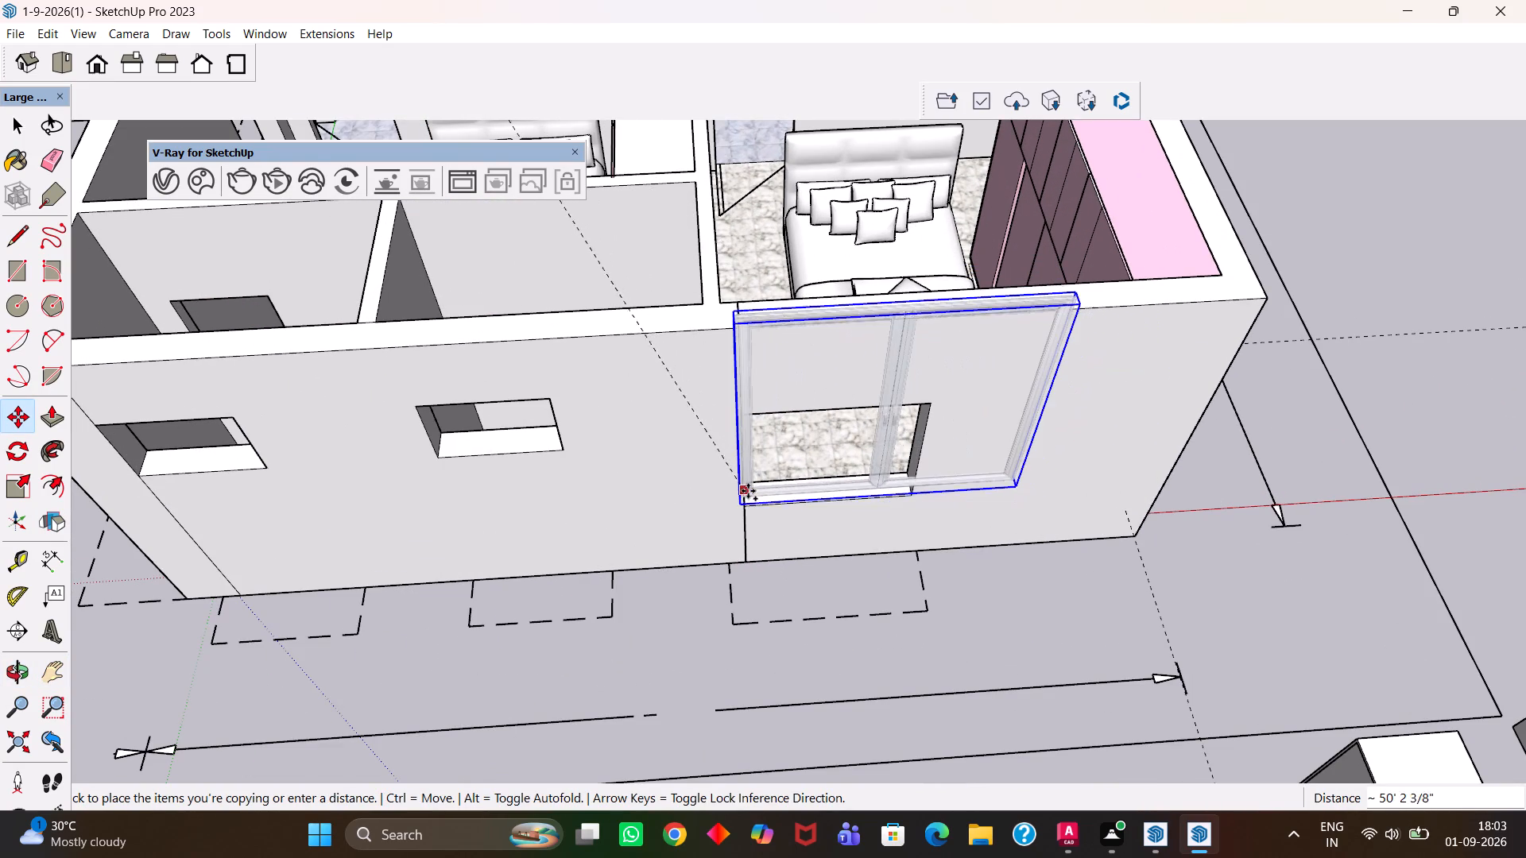
pyautogui.click(747, 493)
# Move the copied window about 8 5/16" so its bottom corner meets the bedroom opening's bottom corner at the vertical wall line.
pyautogui.scroll(9, 747, 502)
pyautogui.press('m')
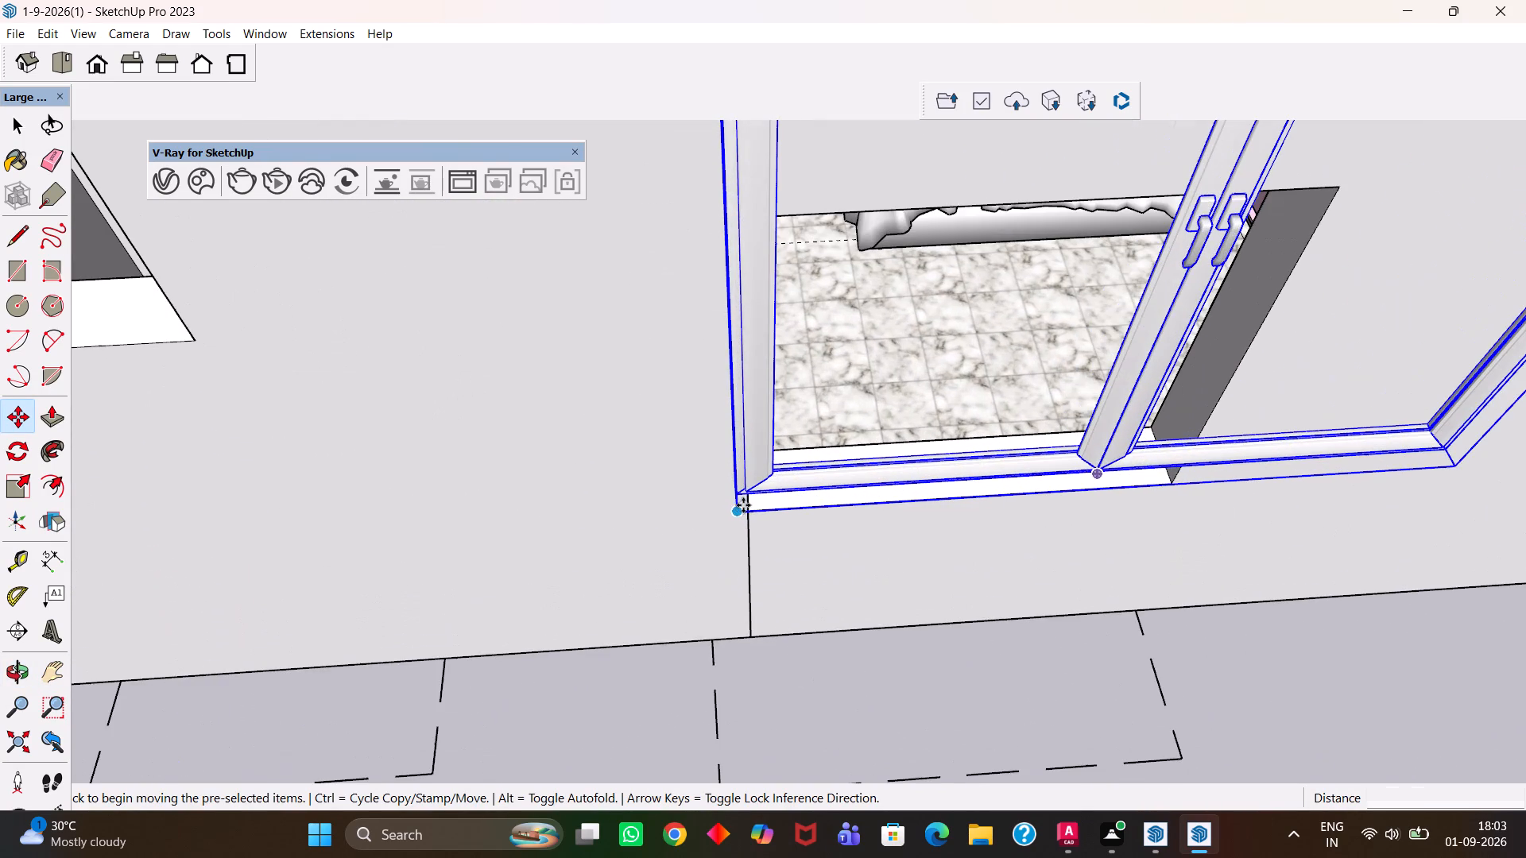
pyautogui.click(738, 511)
pyautogui.scroll(3, 783, 508)
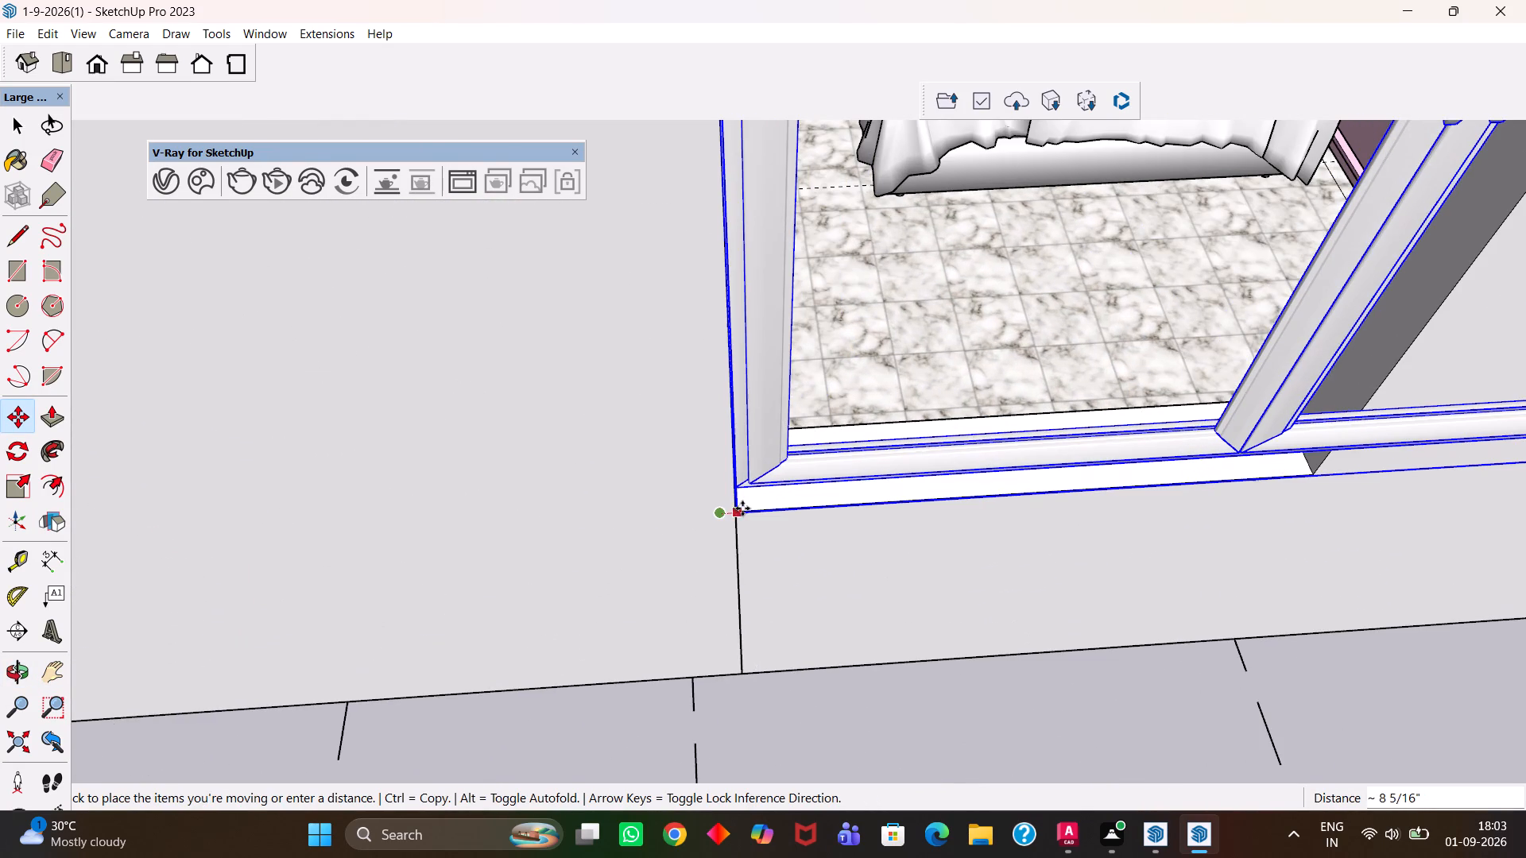
pyautogui.click(737, 510)
# Scale the window's height by about 0.50 along the blue axis to match the bedroom opening.
pyautogui.press('h')
pyautogui.scroll(-10, 737, 510)
pyautogui.moveTo(869, 416); pyautogui.dragTo(797, 512)
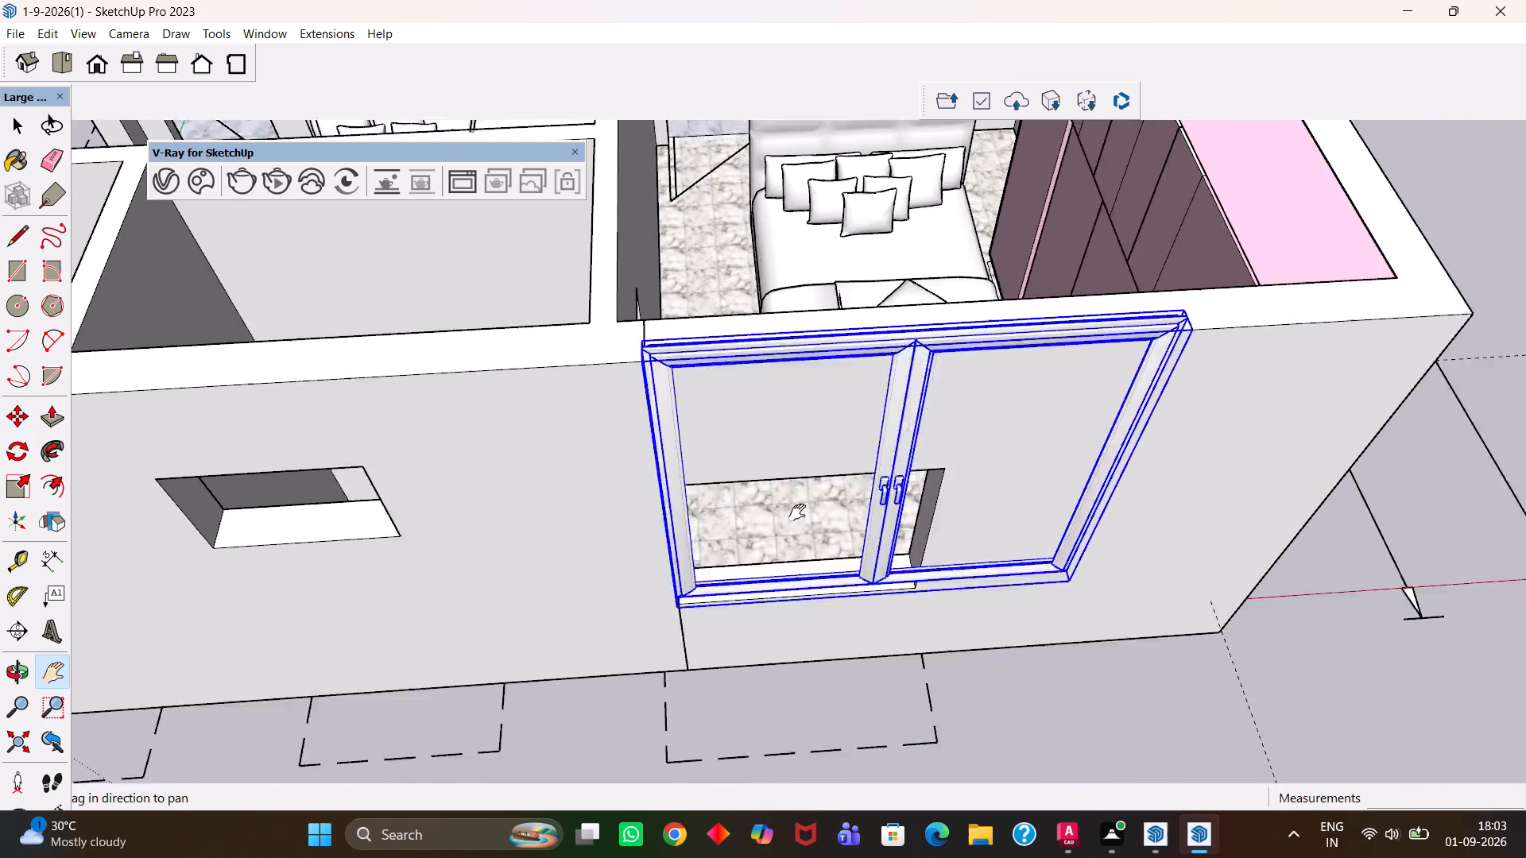
pyautogui.moveTo(797, 512); pyautogui.dragTo(788, 520)
pyautogui.scroll(-4, 788, 520)
pyautogui.scroll(2, 765, 504)
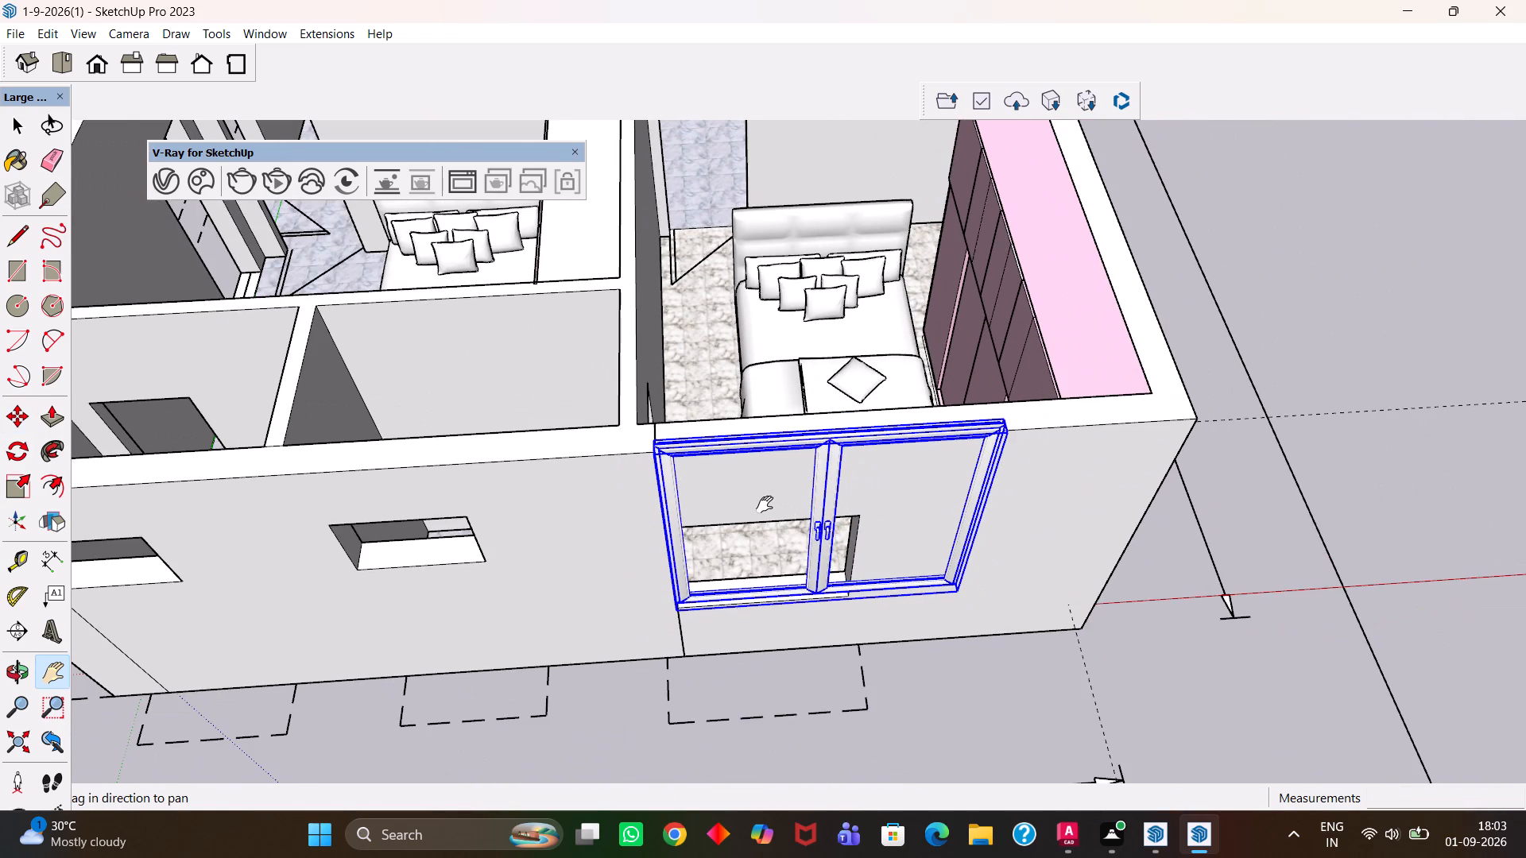
pyautogui.scroll(1, 765, 504)
pyautogui.press('s')
pyautogui.click(858, 404)
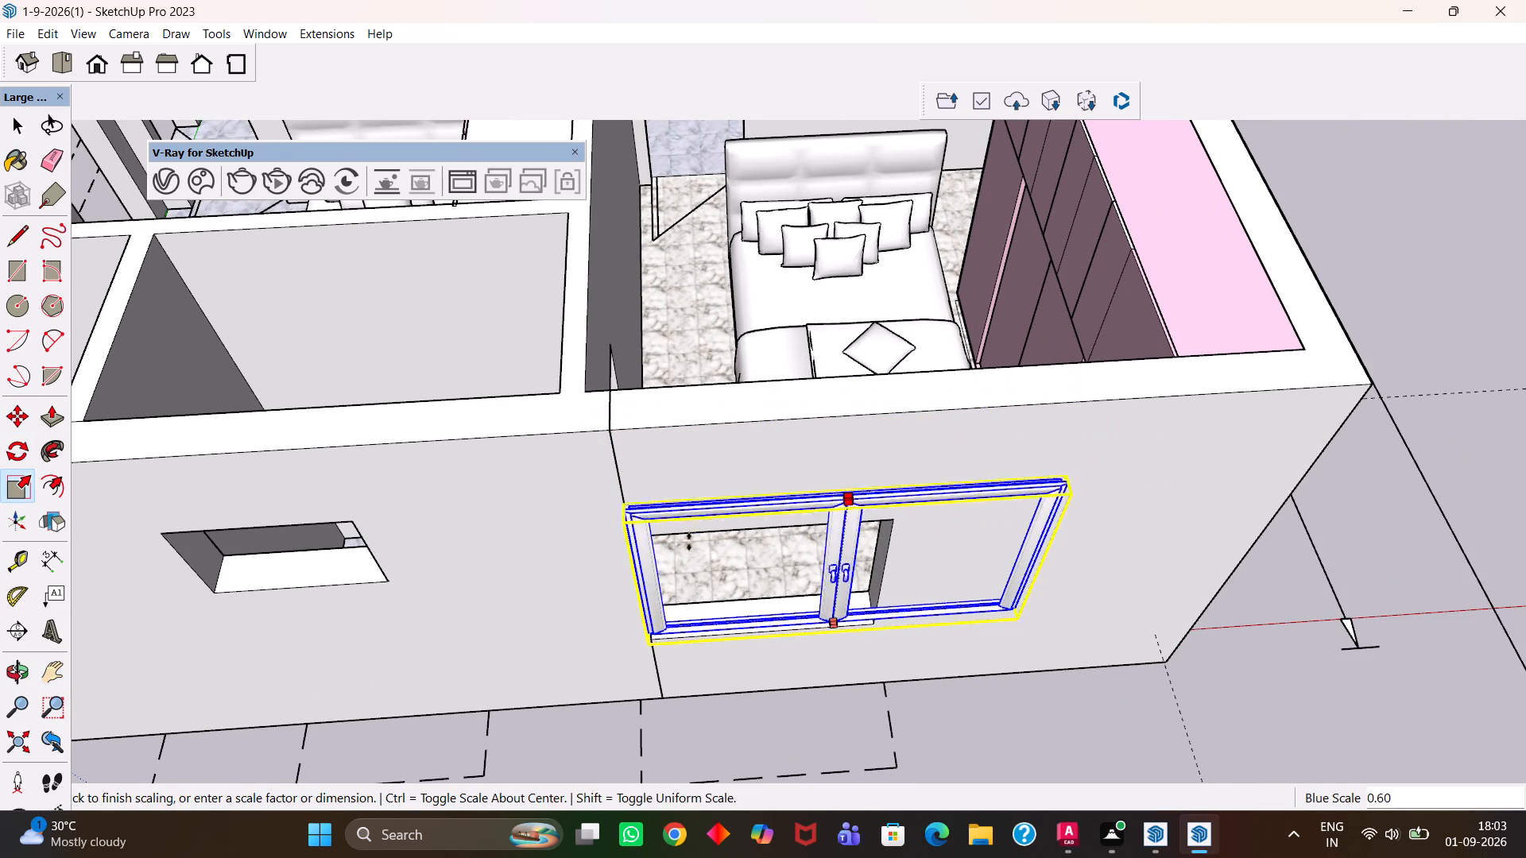
pyautogui.click(667, 533)
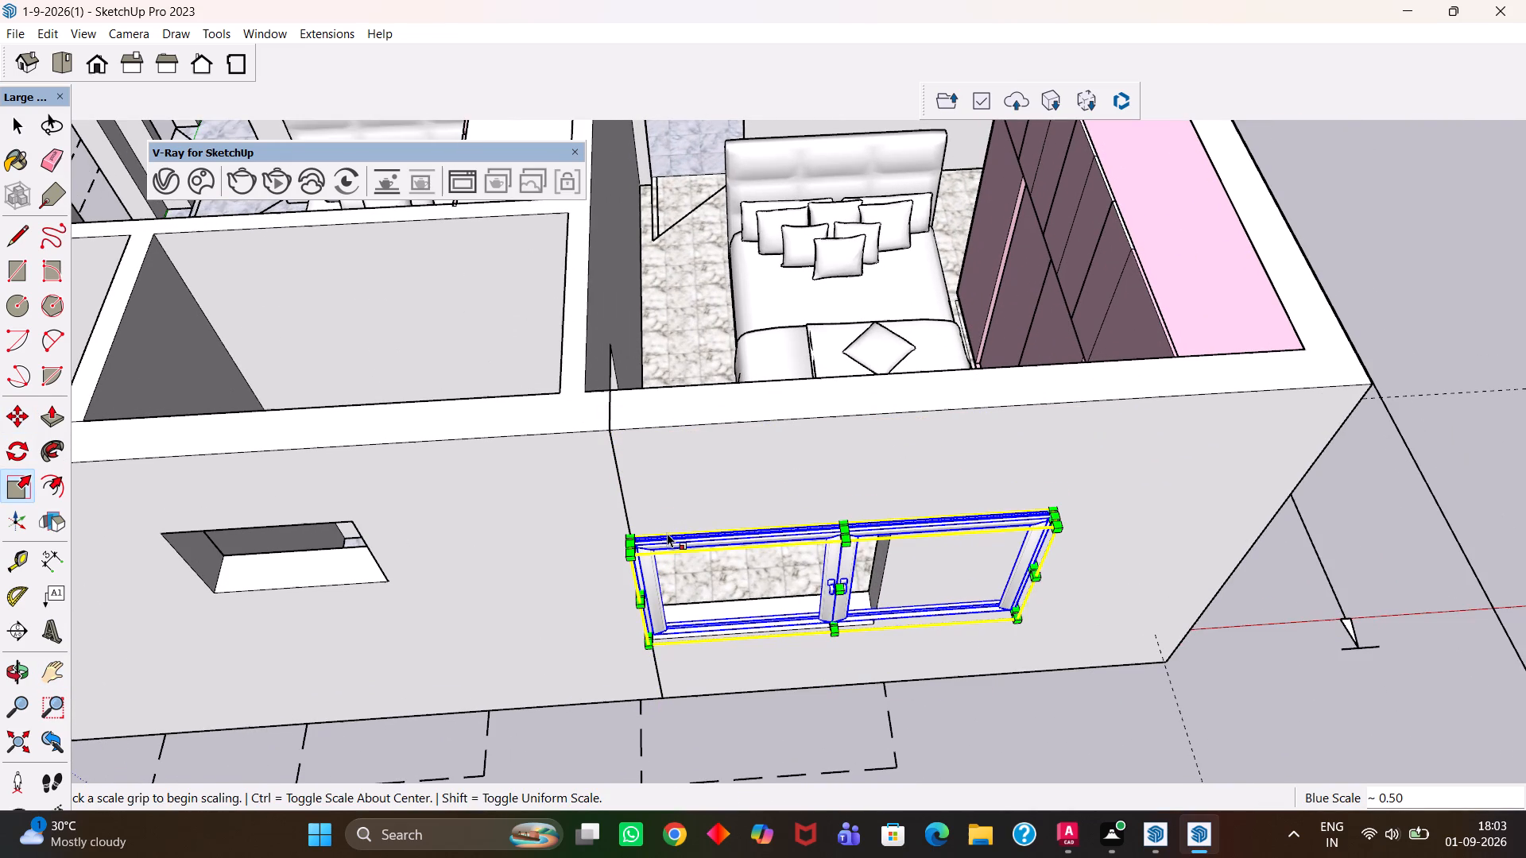
# Scale the selected window's width by about 0.61 along the red axis to match the bedroom opening.
pyautogui.click(1029, 562)
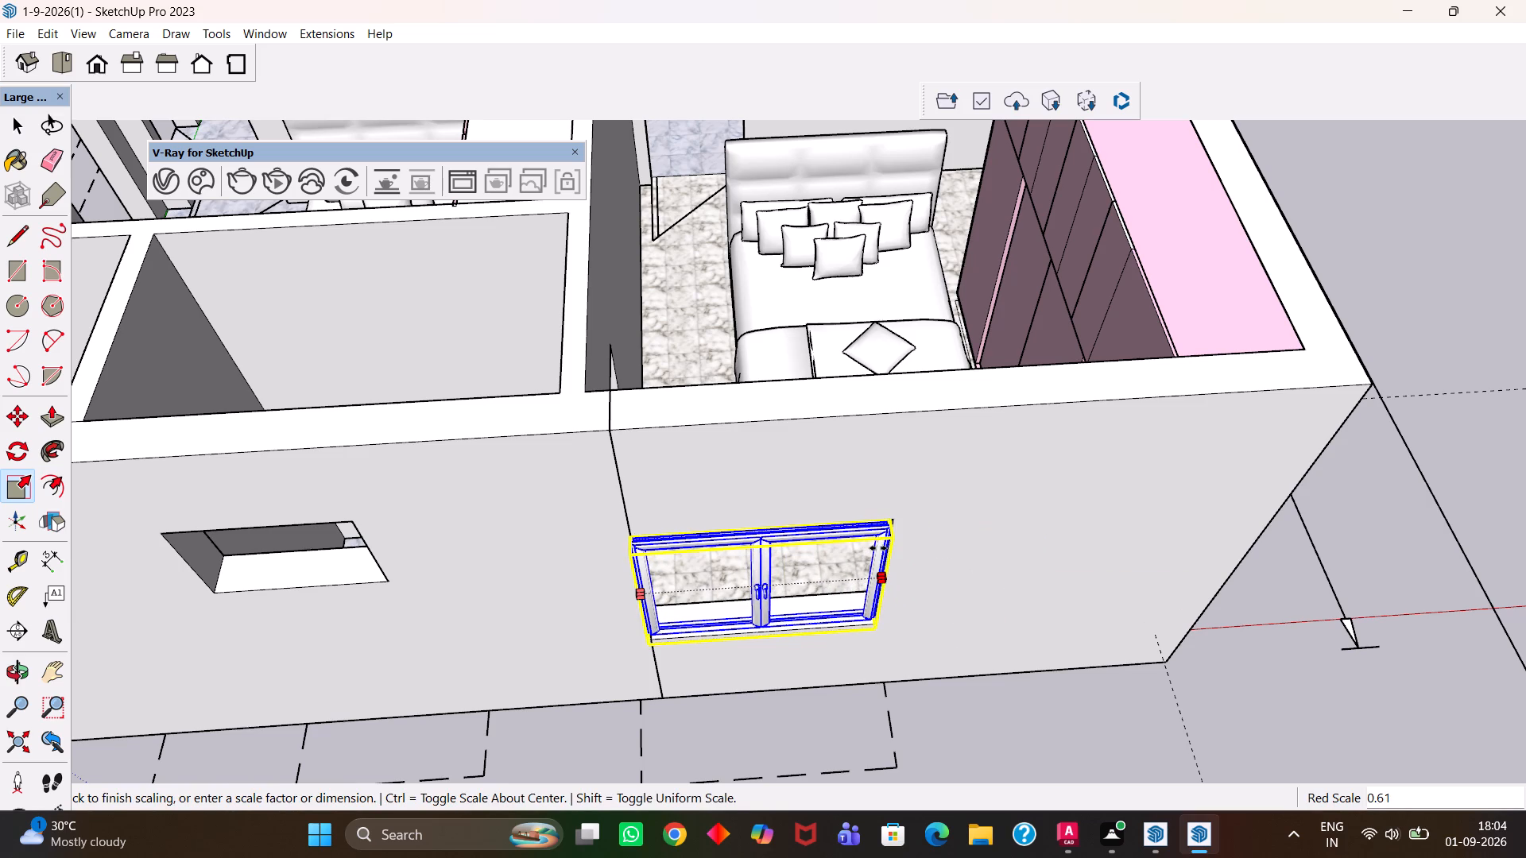
pyautogui.scroll(-3, 878, 548)
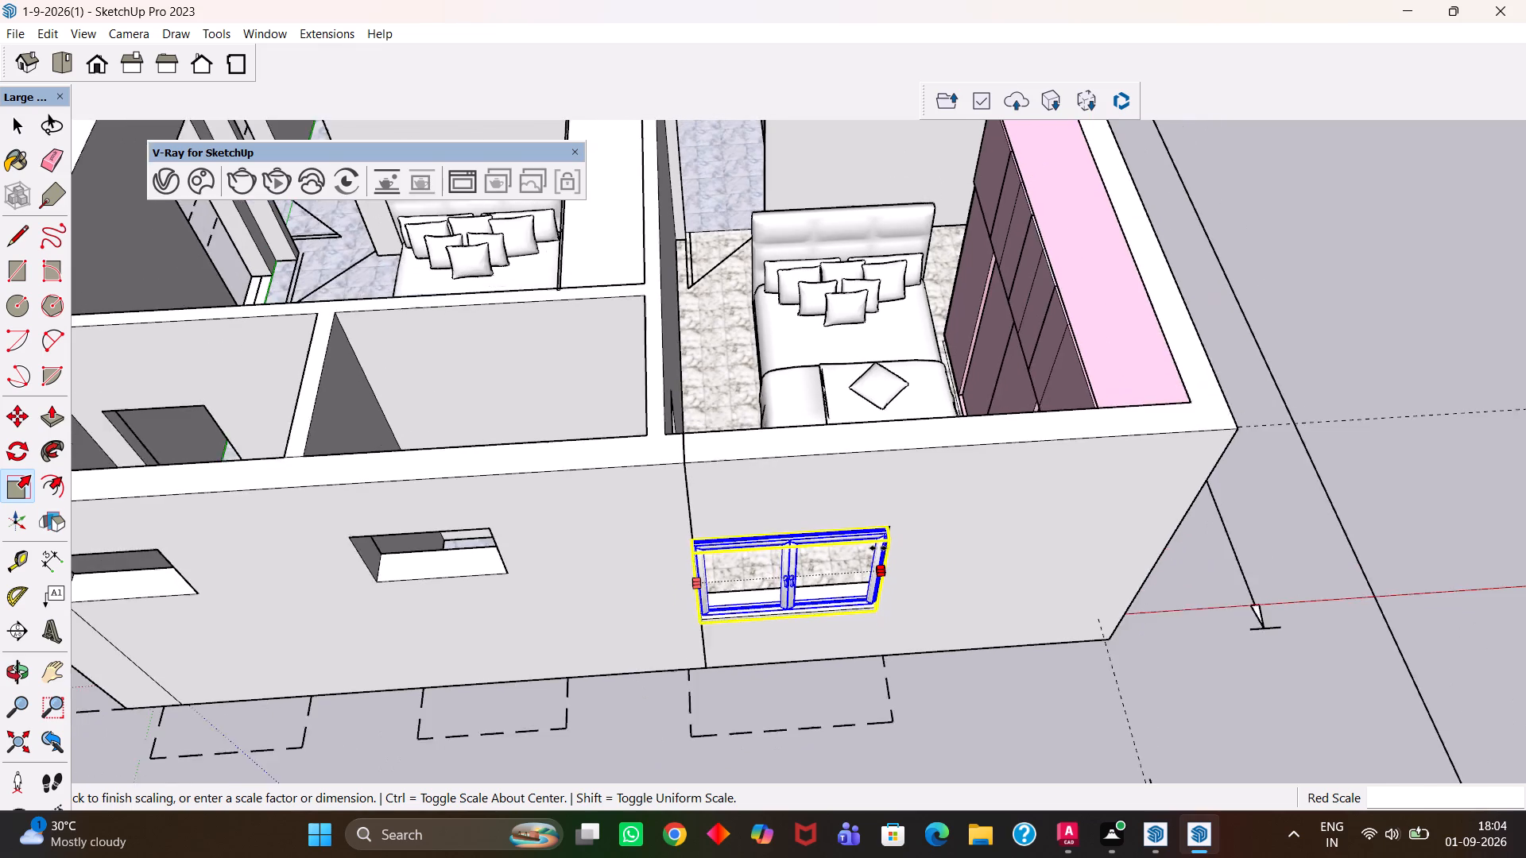
pyautogui.scroll(-2, 878, 548)
pyautogui.scroll(4, 880, 551)
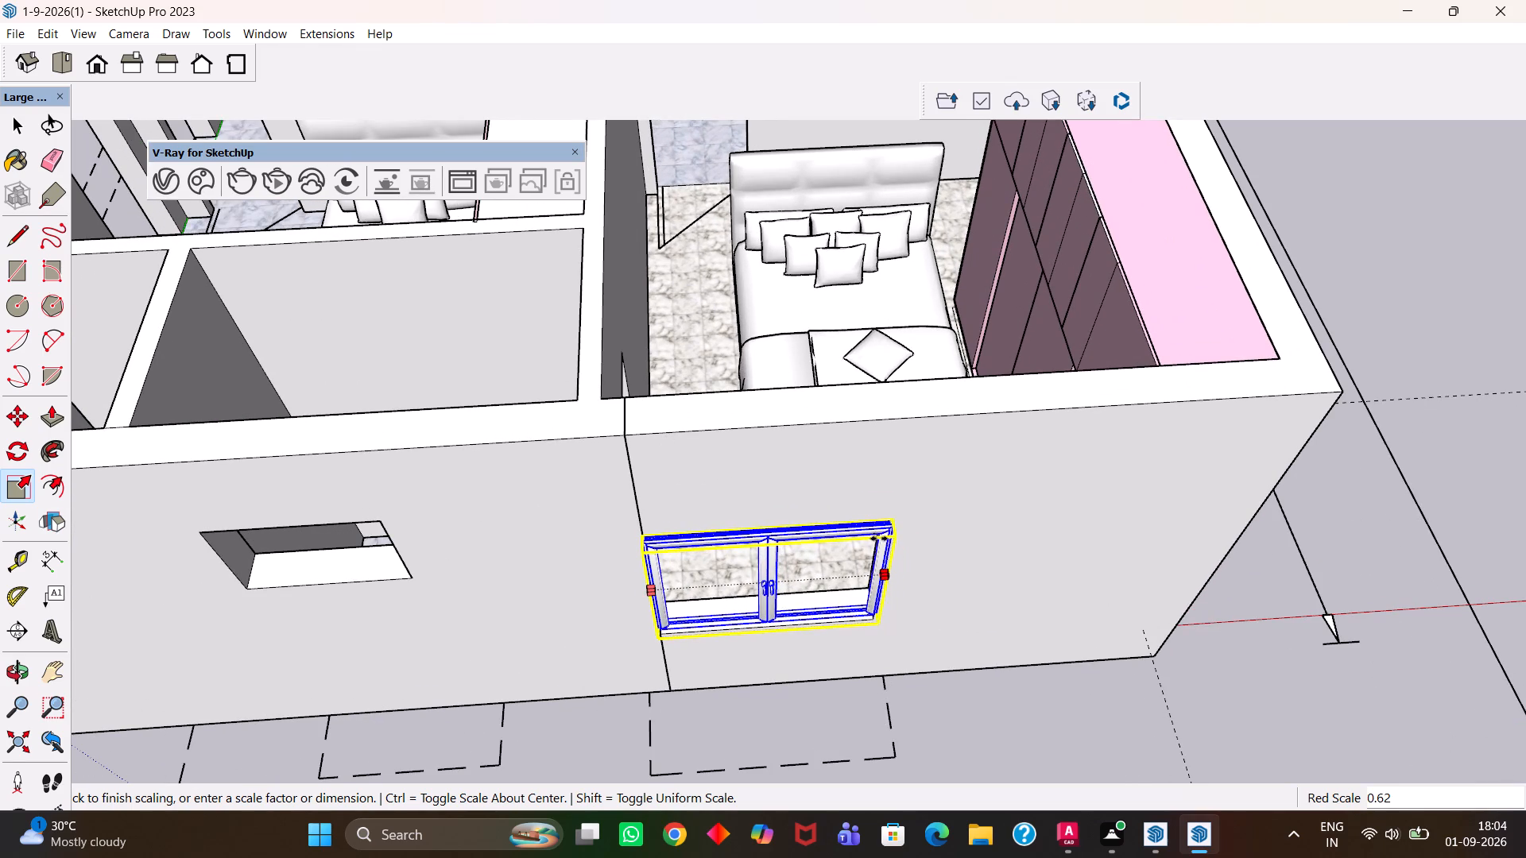
pyautogui.click(879, 554)
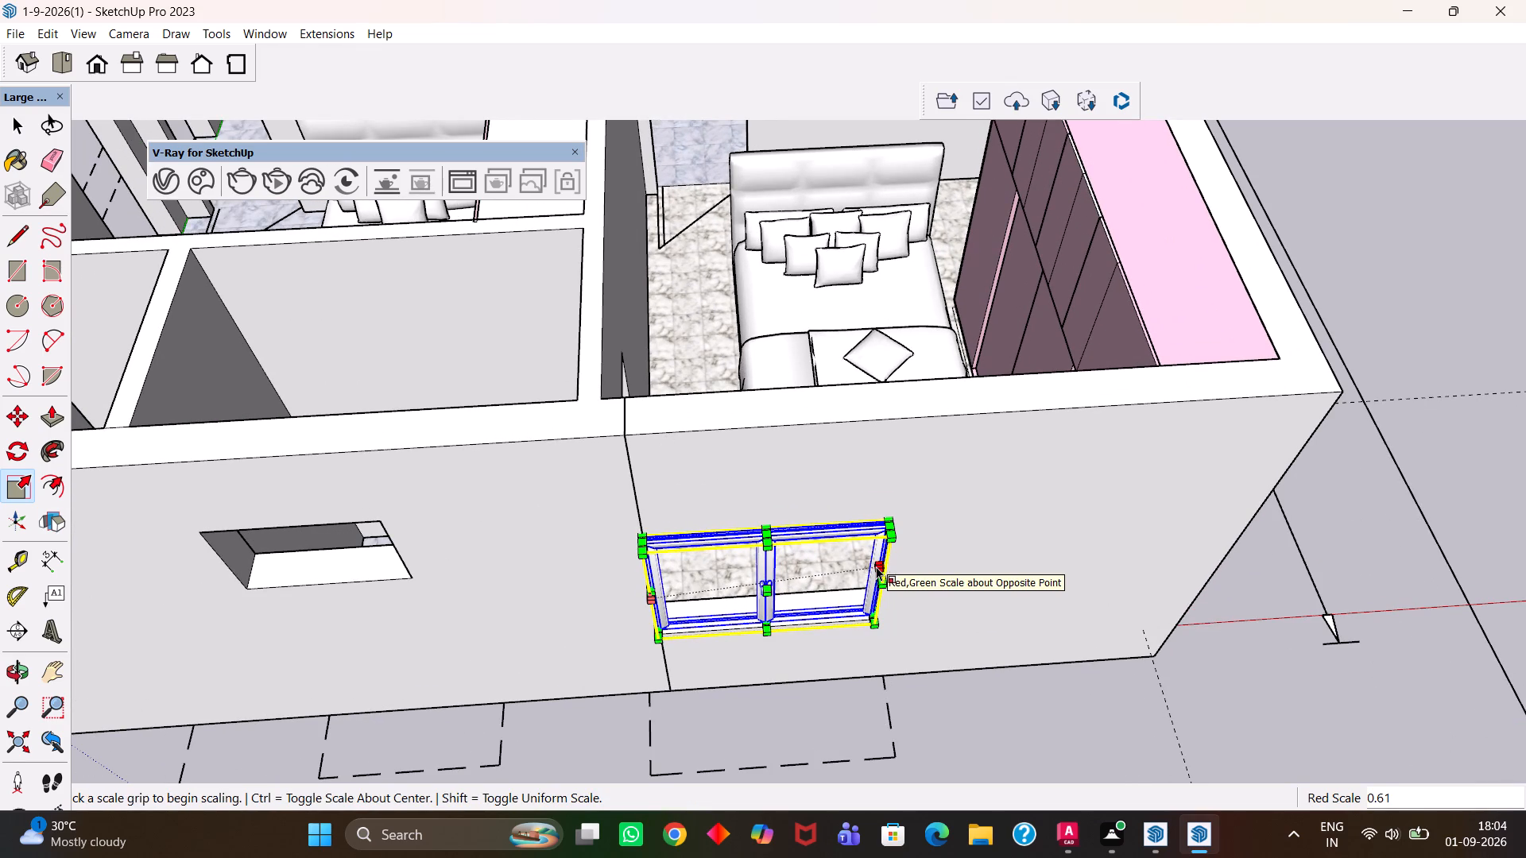
# Move the scaled window so its lower outer corner meets the bedroom opening's bottom corner away from the vertical wall line.
pyautogui.press('h')
pyautogui.scroll(3, 819, 588)
pyautogui.scroll(-3, 815, 588)
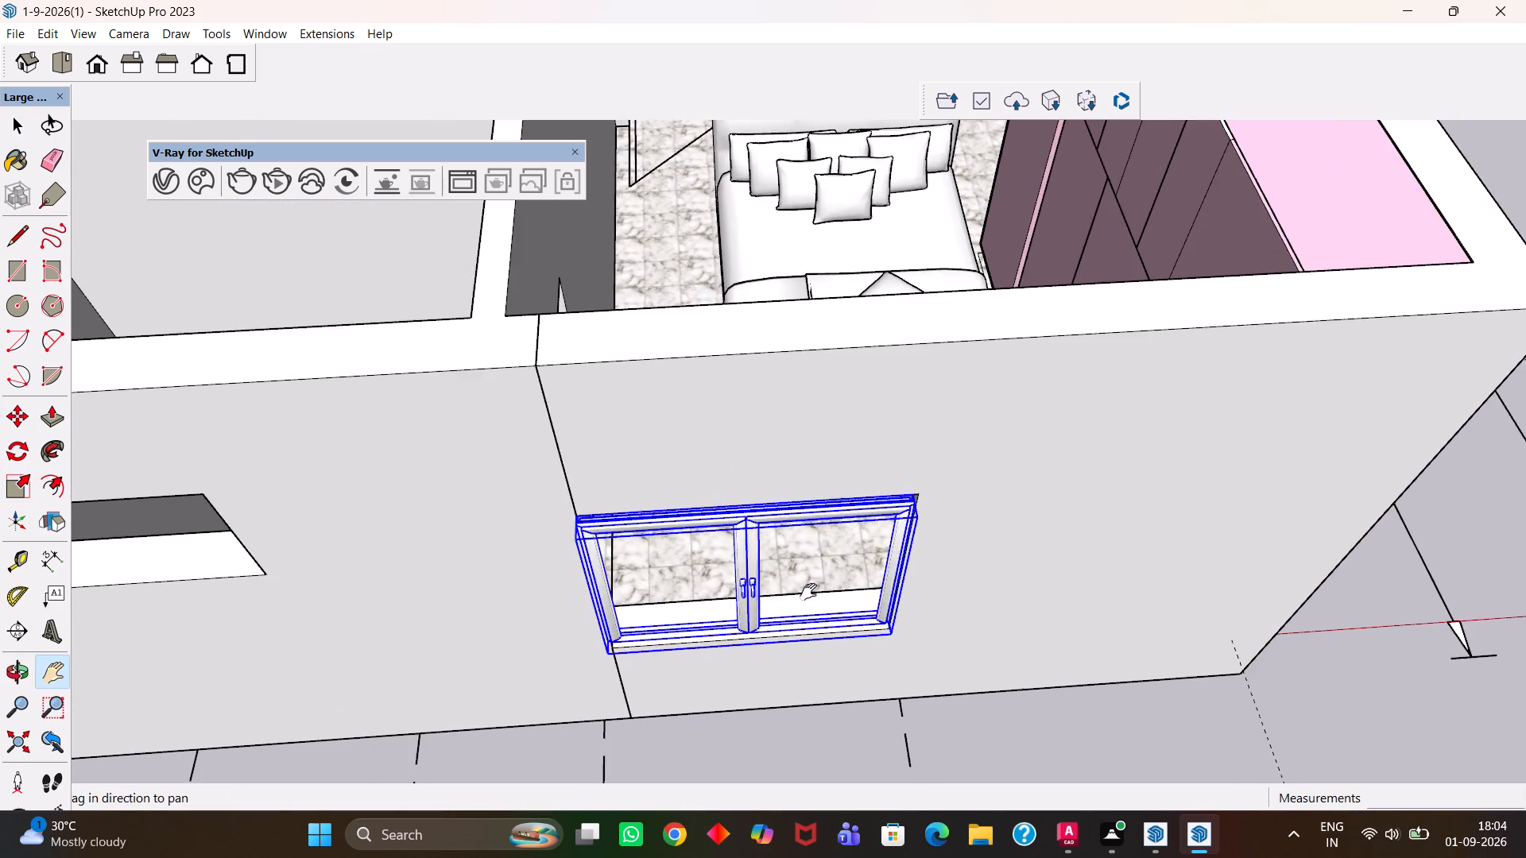
pyautogui.moveTo(827, 624); pyautogui.dragTo(724, 613, button='middle')
pyautogui.scroll(6, 715, 630)
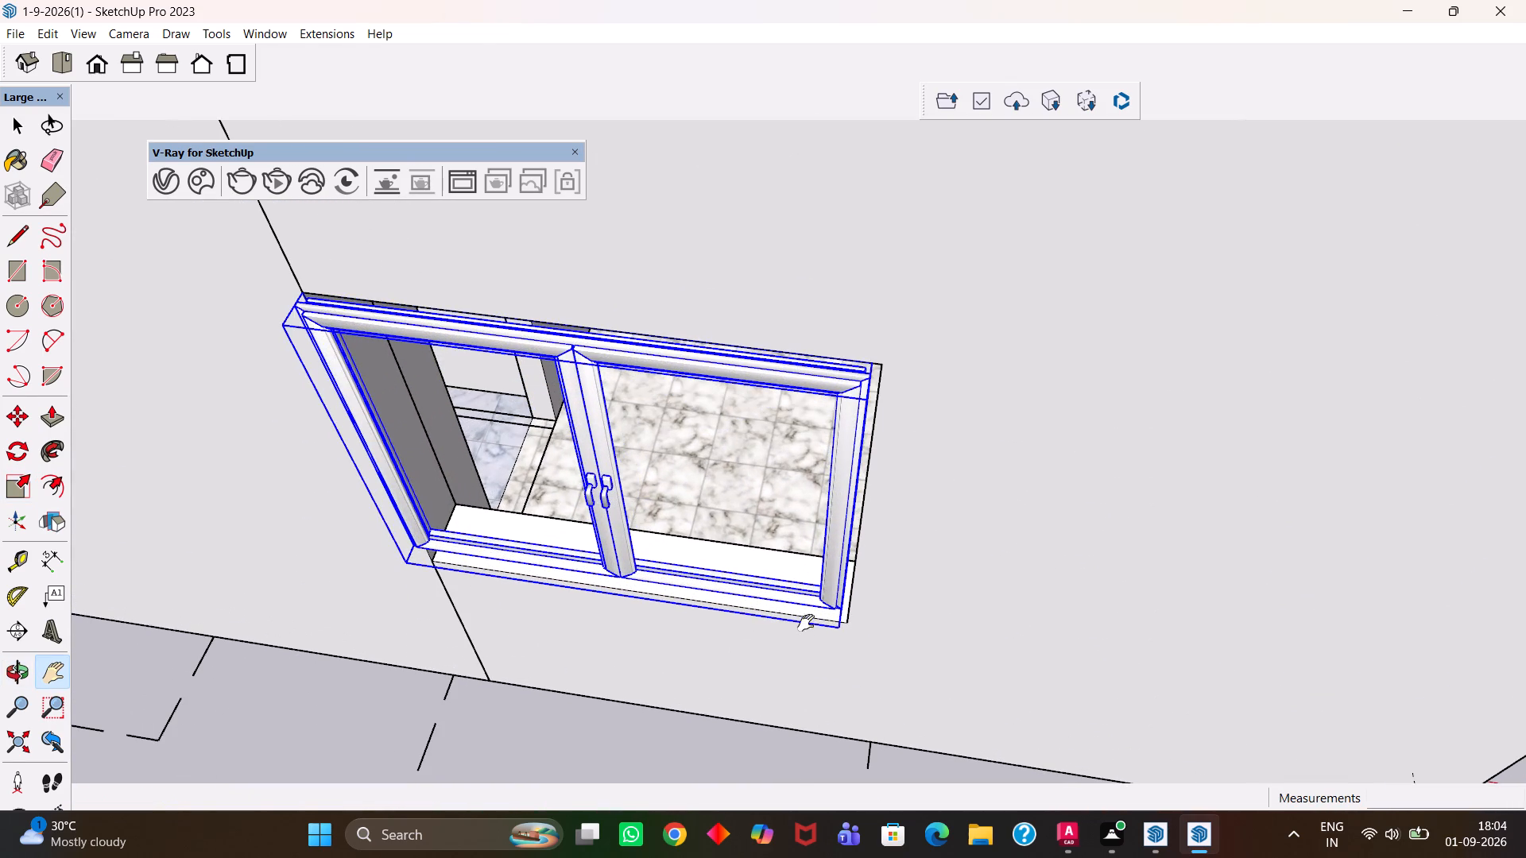
pyautogui.press('m')
pyautogui.click(835, 628)
pyautogui.click(847, 618)
# Stretch the window to fill the bedroom opening, scaling it about 1.02 along red and about 1.16 along blue.
pyautogui.moveTo(556, 494); pyautogui.dragTo(598, 514, button='middle')
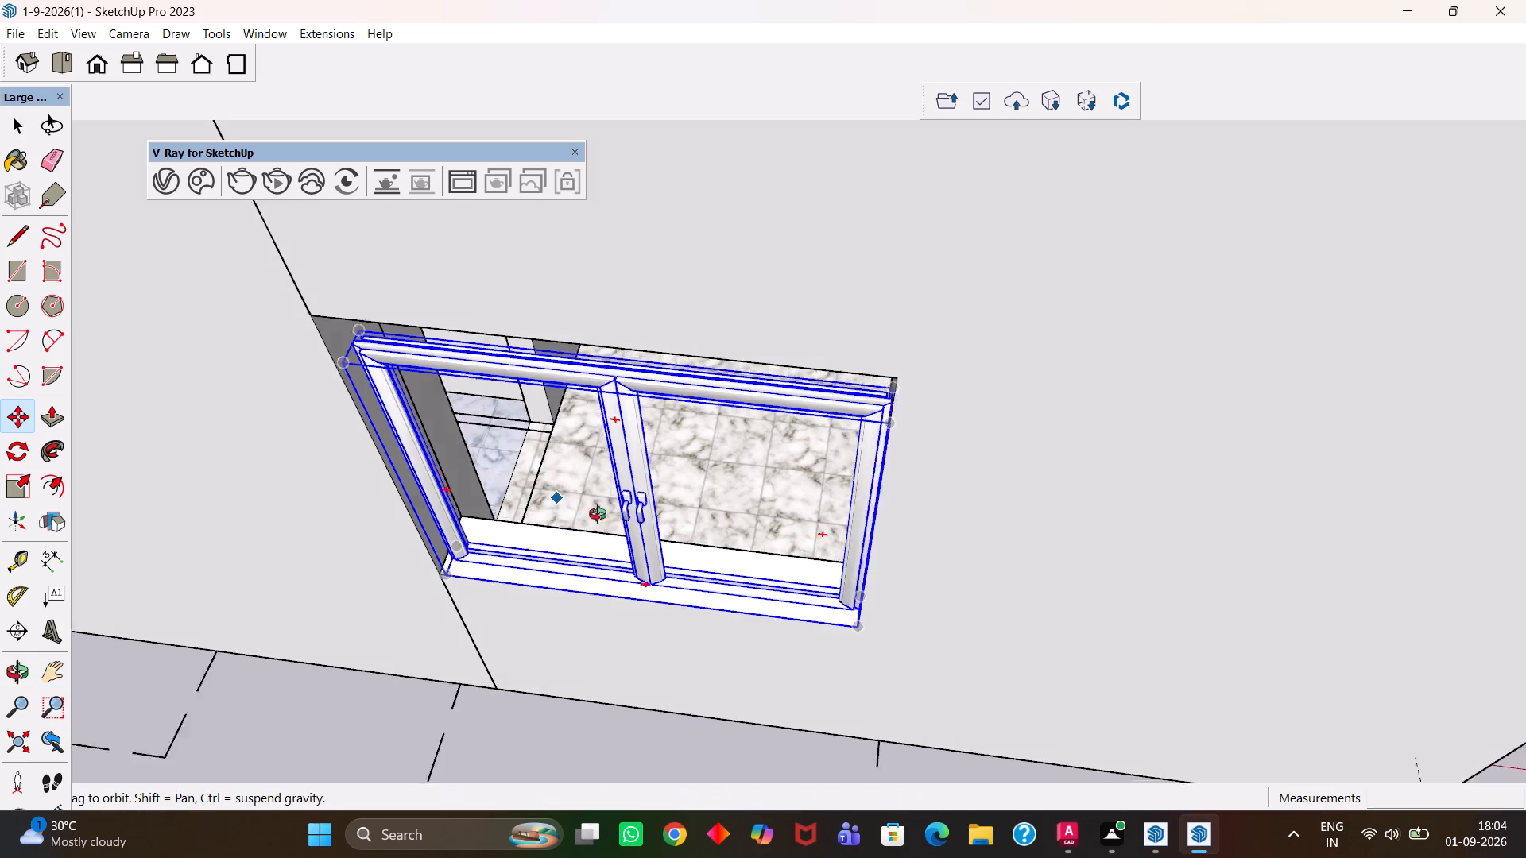
pyautogui.moveTo(598, 514); pyautogui.dragTo(668, 518, button='middle')
pyautogui.scroll(1, 668, 518)
pyautogui.scroll(-3, 668, 518)
pyautogui.press('s')
pyautogui.click(530, 551)
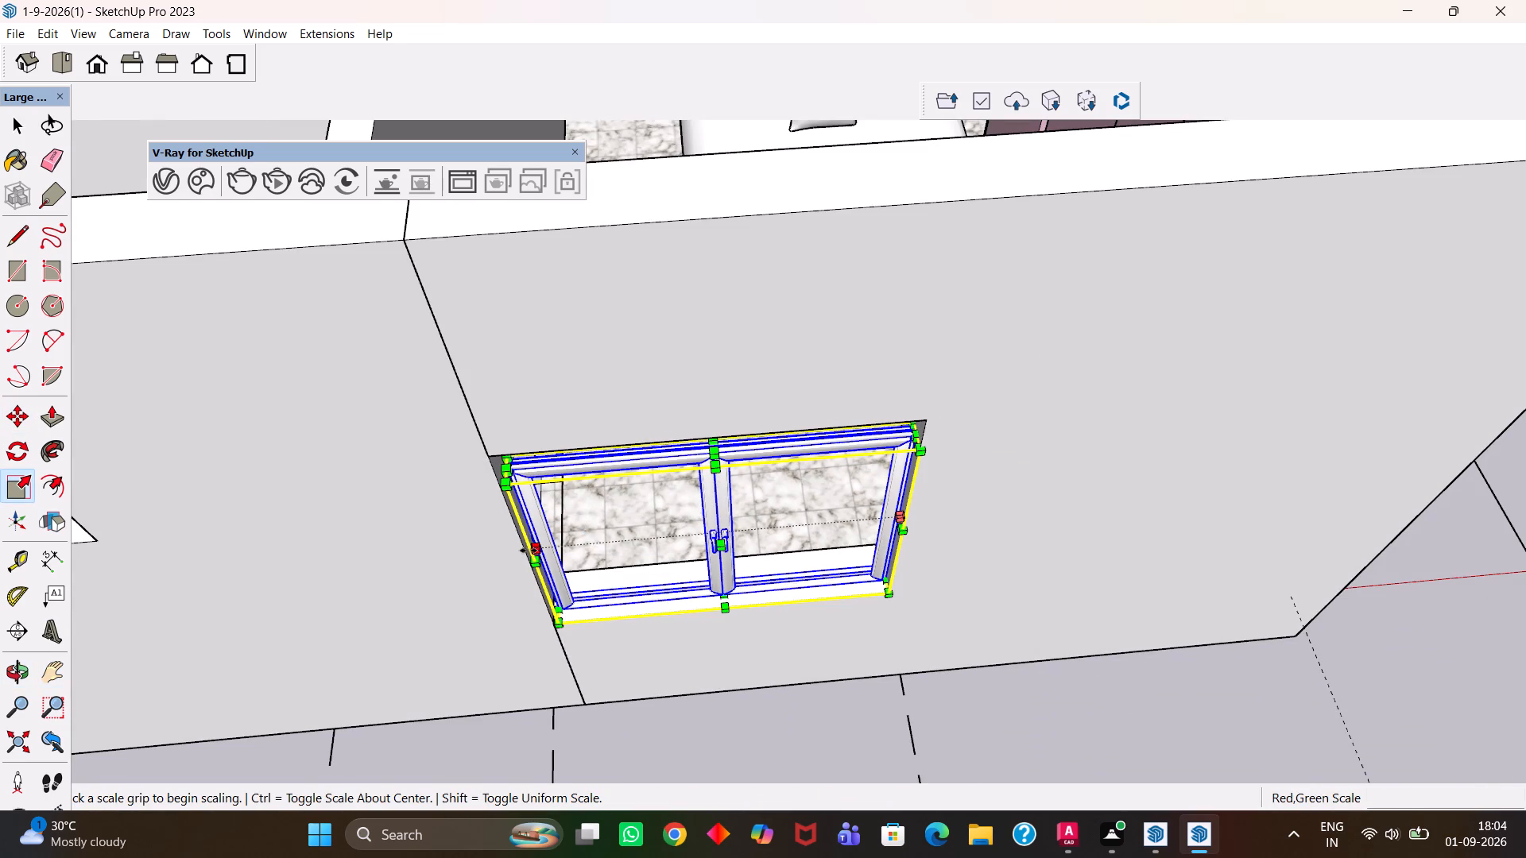
pyautogui.click(519, 547)
pyautogui.click(710, 452)
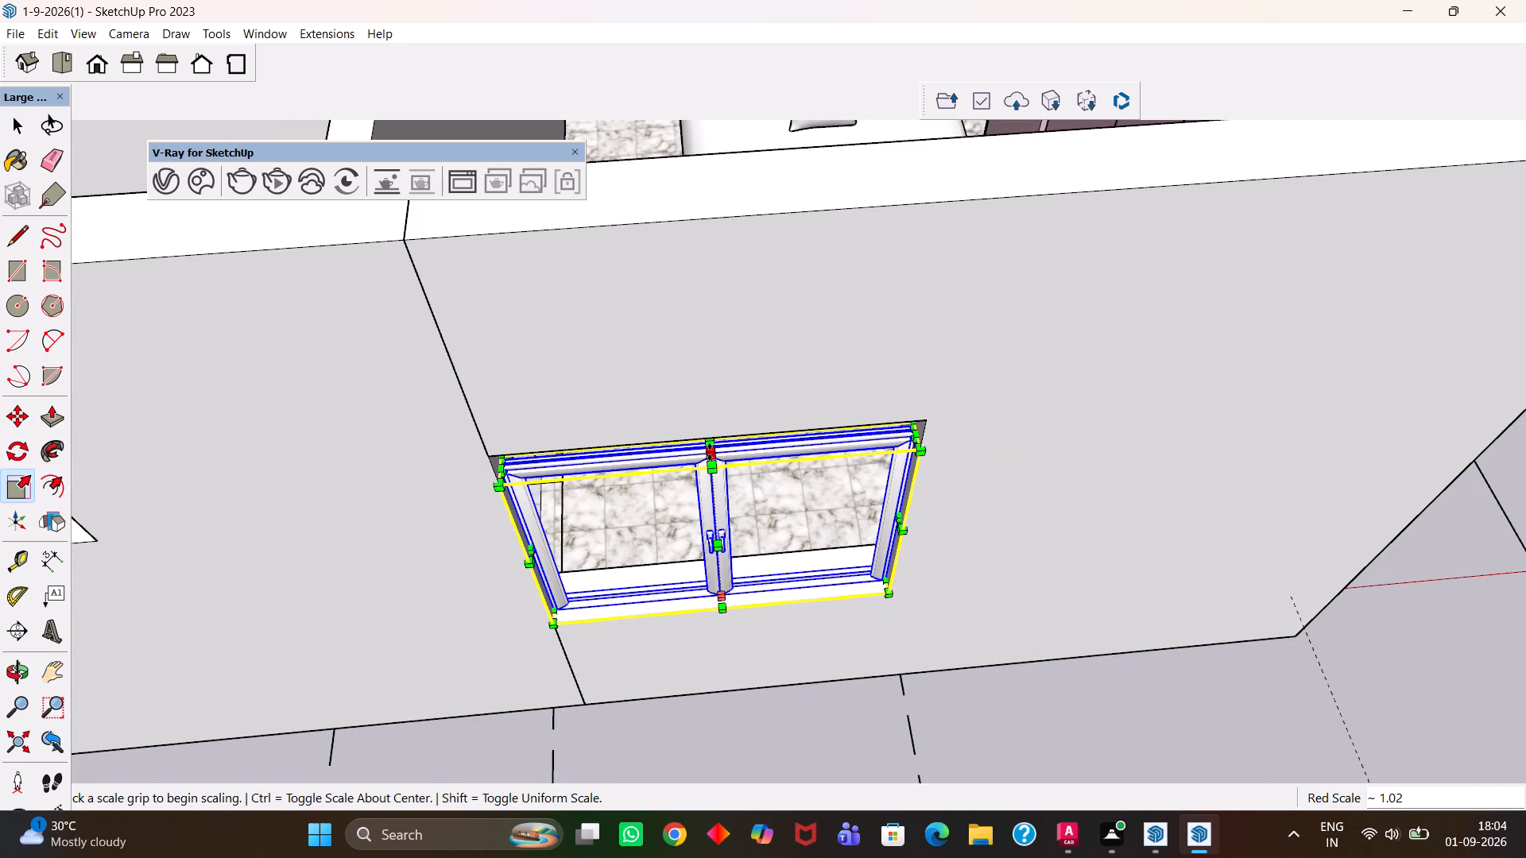
pyautogui.click(585, 448)
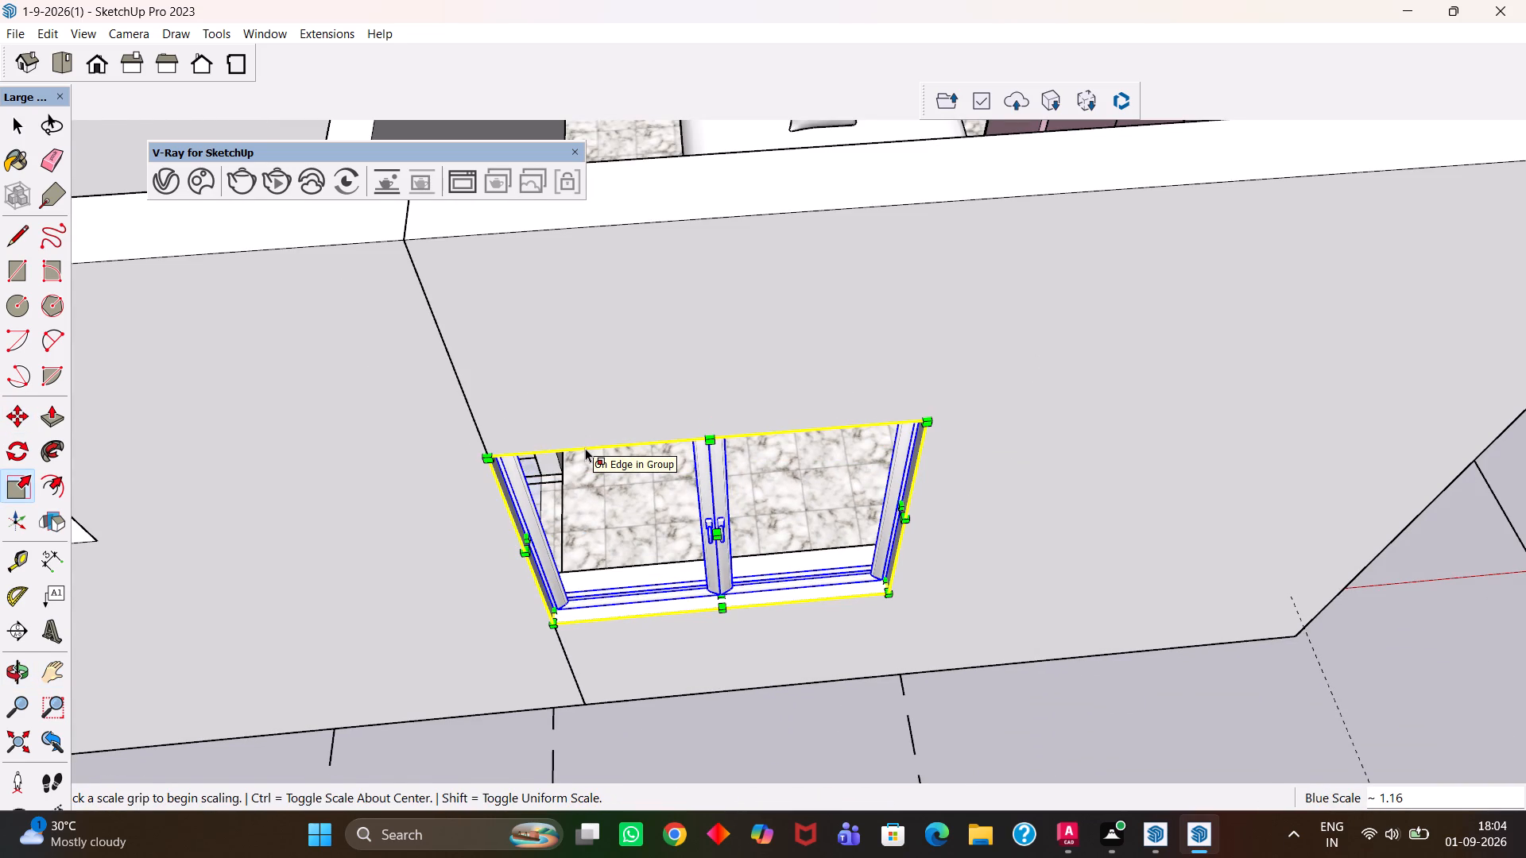
# Copy the fitted bedroom window about 31' 1/8" to the window opening in the living room's outer wall near the sofa.
pyautogui.scroll(-5, 585, 450)
pyautogui.scroll(-4, 632, 501)
pyautogui.press('m')
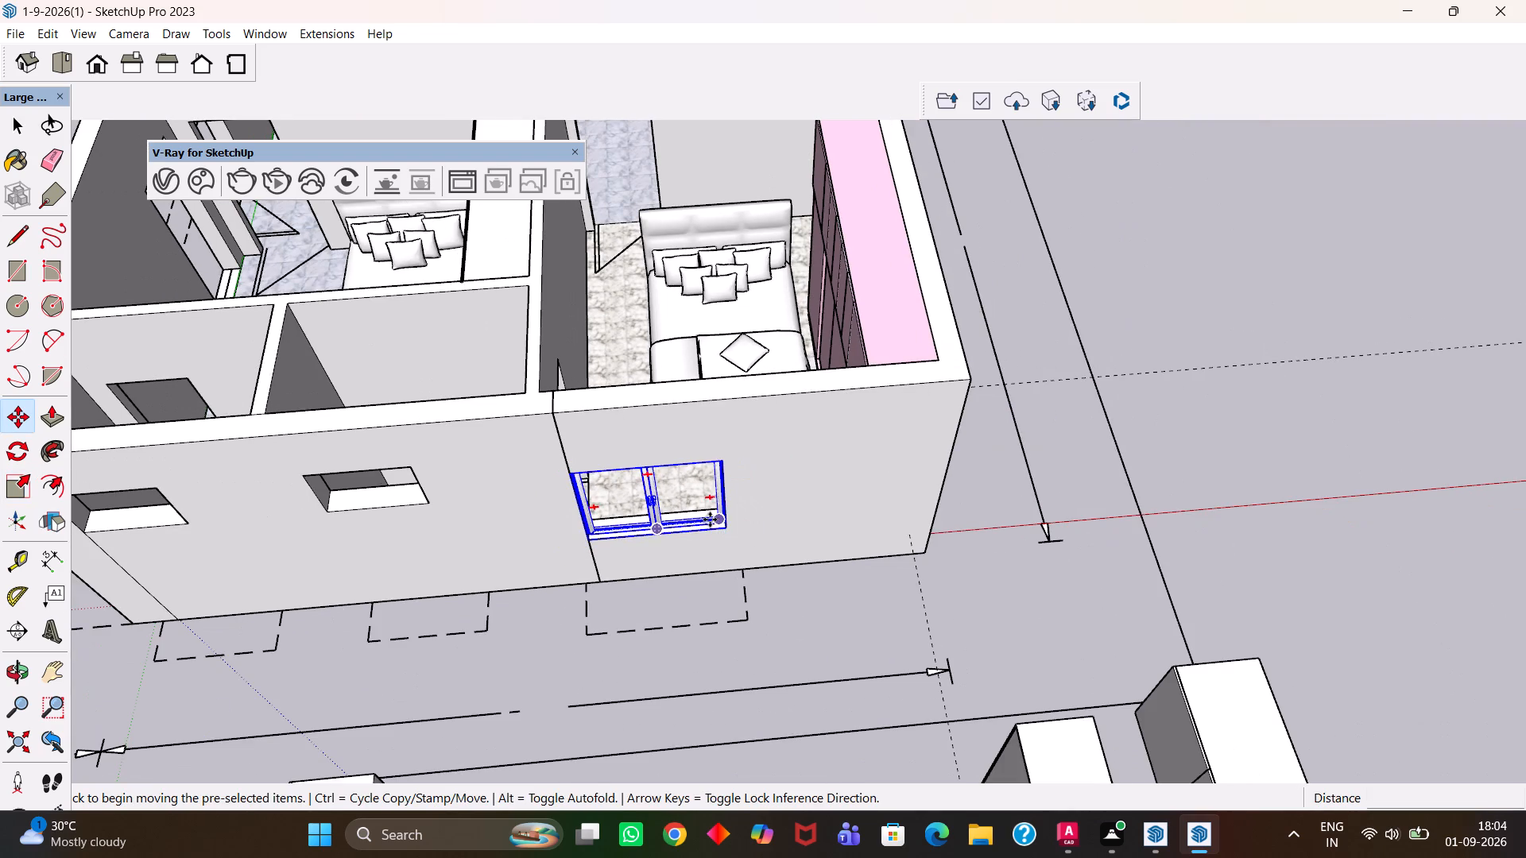
pyautogui.click(715, 524)
pyautogui.press('h')
pyautogui.scroll(-6, 654, 514)
pyautogui.moveTo(459, 491); pyautogui.dragTo(738, 512)
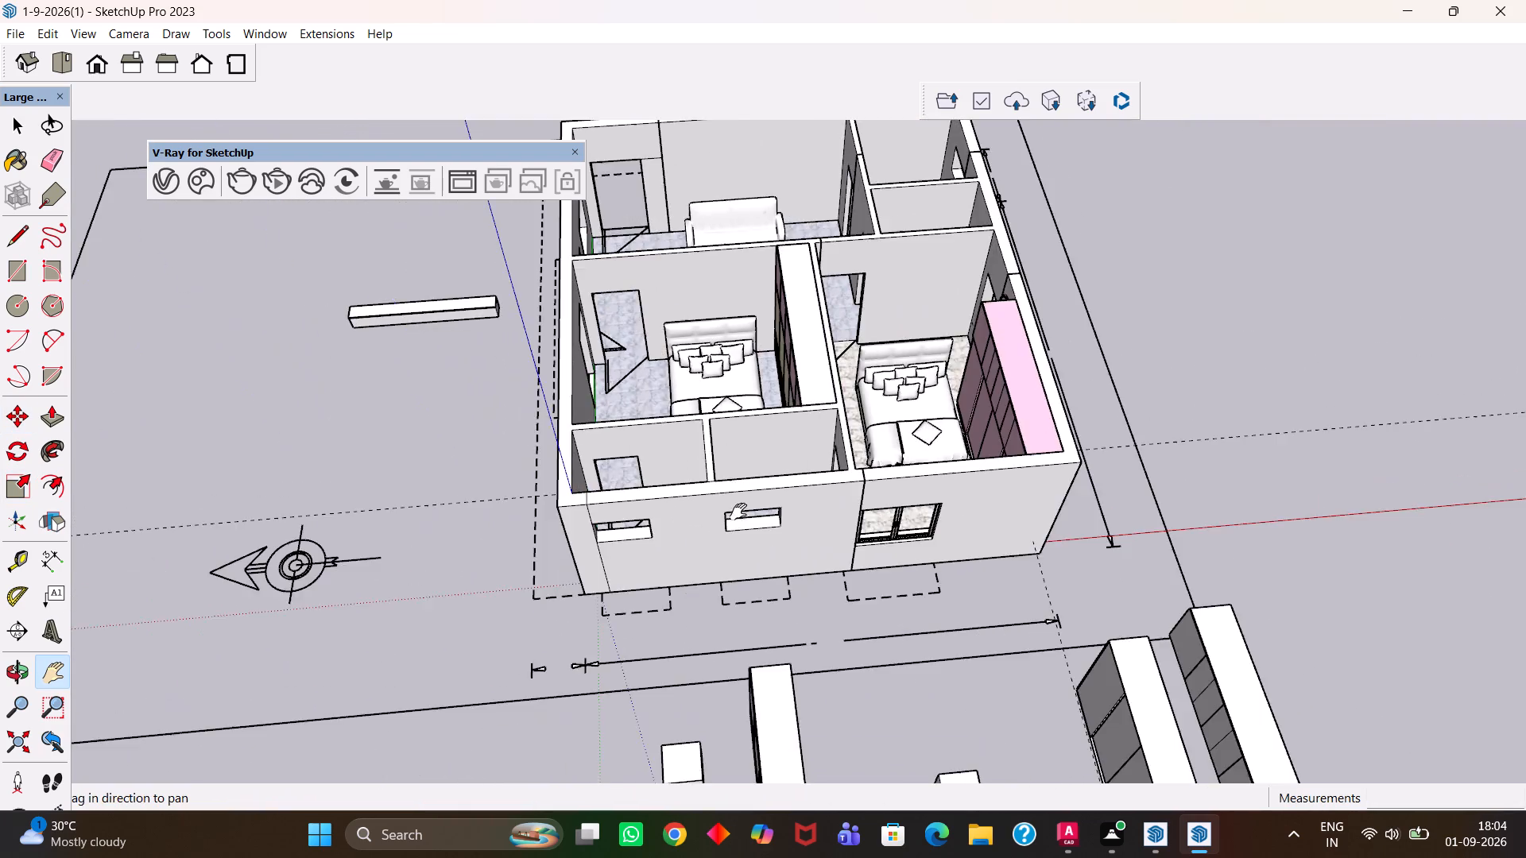
pyautogui.moveTo(585, 489); pyautogui.dragTo(849, 495, button='middle')
pyautogui.moveTo(566, 453); pyautogui.dragTo(859, 468, button='middle')
pyautogui.scroll(1, 607, 470)
pyautogui.moveTo(603, 467); pyautogui.dragTo(835, 493)
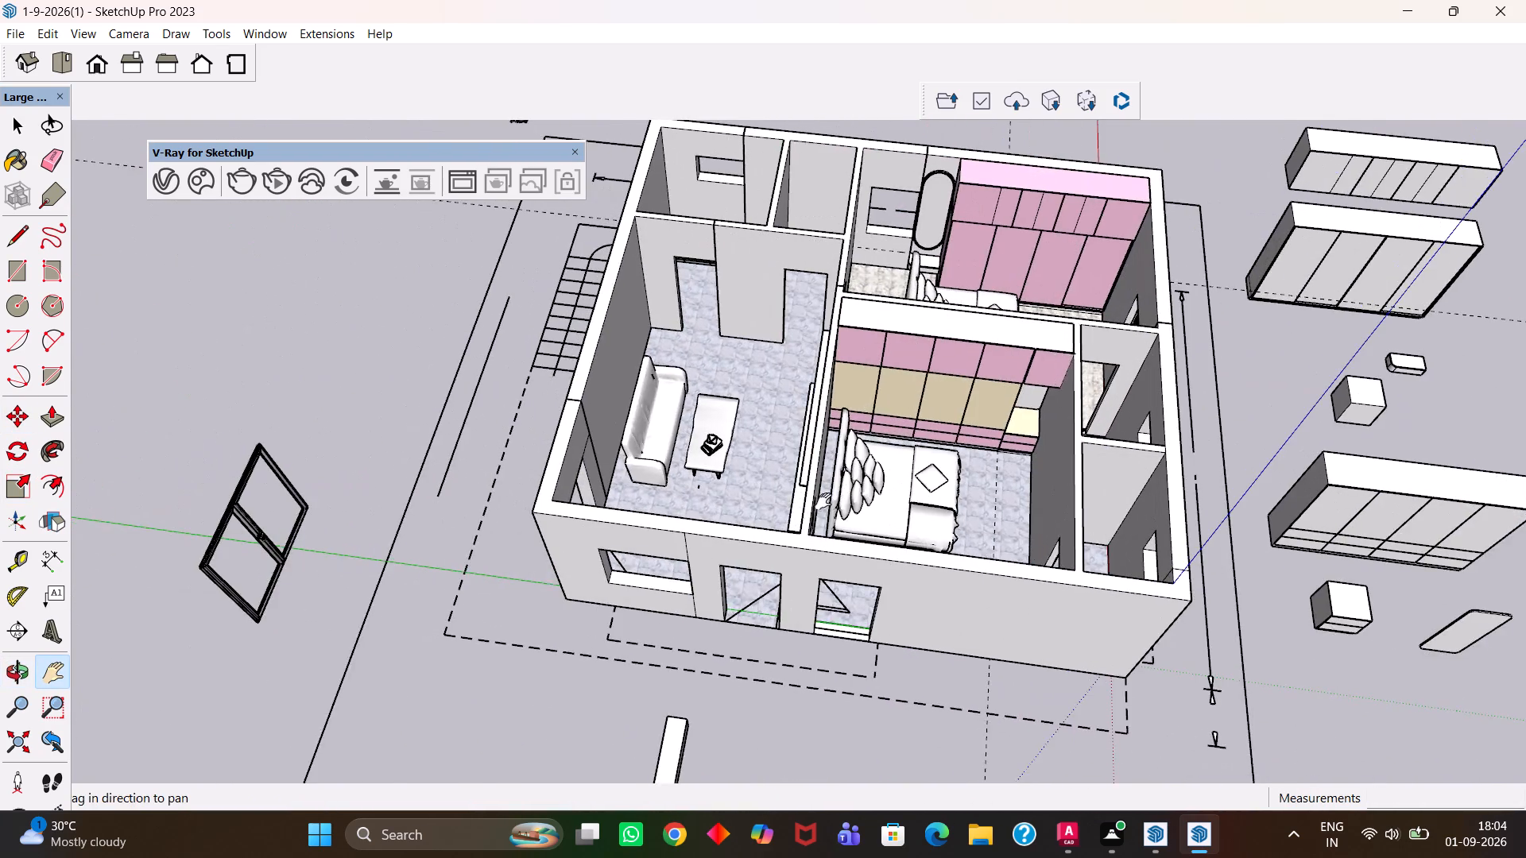
pyautogui.moveTo(648, 551); pyautogui.dragTo(691, 543, button='middle')
pyautogui.press('Escape')
pyautogui.scroll(9, 695, 581)
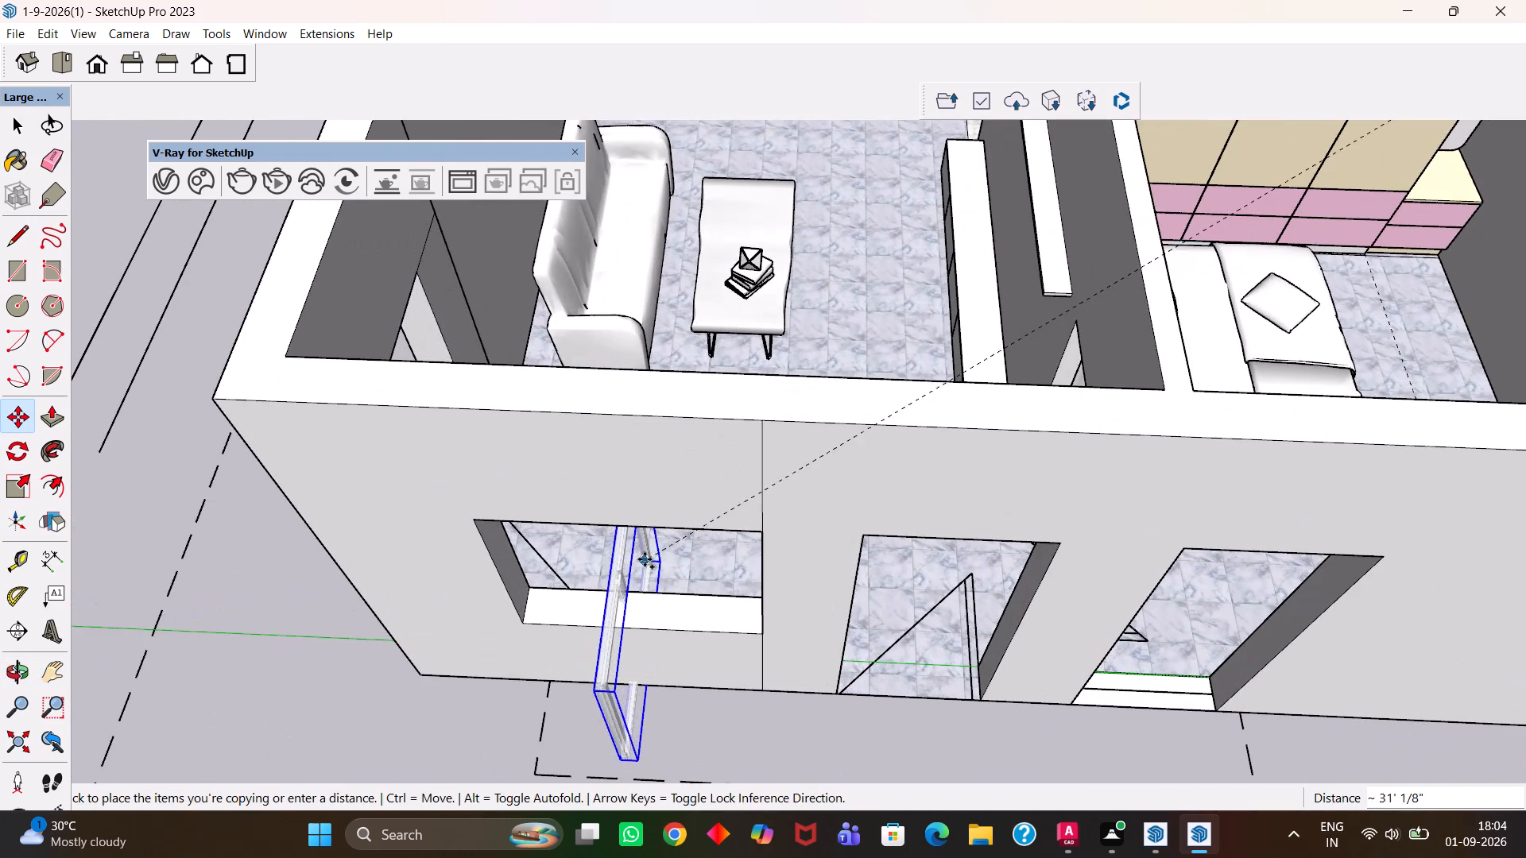
pyautogui.click(645, 559)
# Rotate the copied window 90 degrees horizontally so it runs parallel to the living room's outer wall.
pyautogui.scroll(4, 659, 612)
pyautogui.press('h')
pyautogui.moveTo(612, 613); pyautogui.dragTo(712, 527)
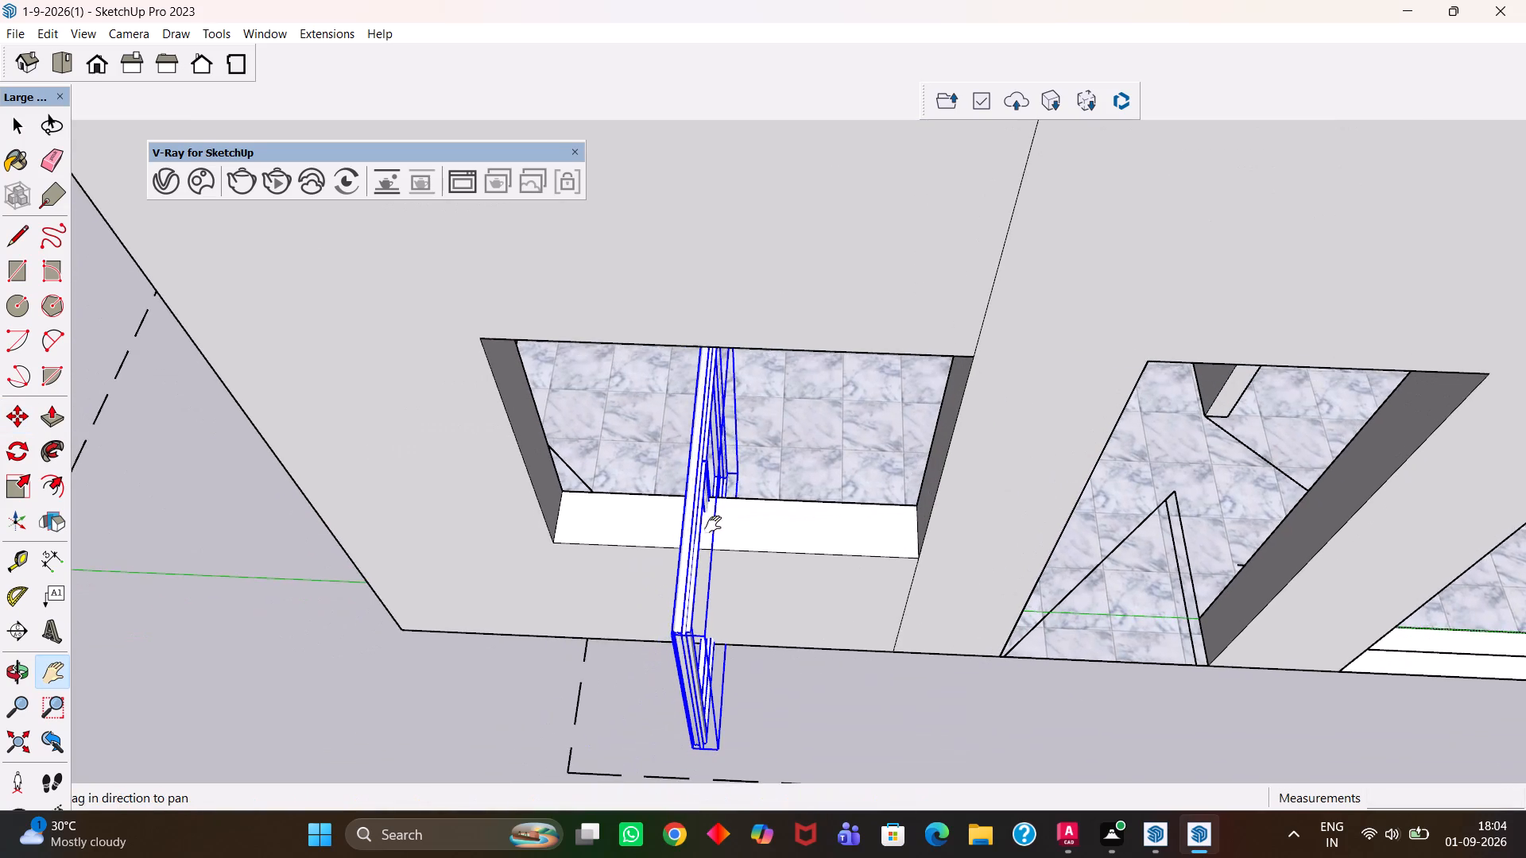
pyautogui.scroll(-1, 707, 529)
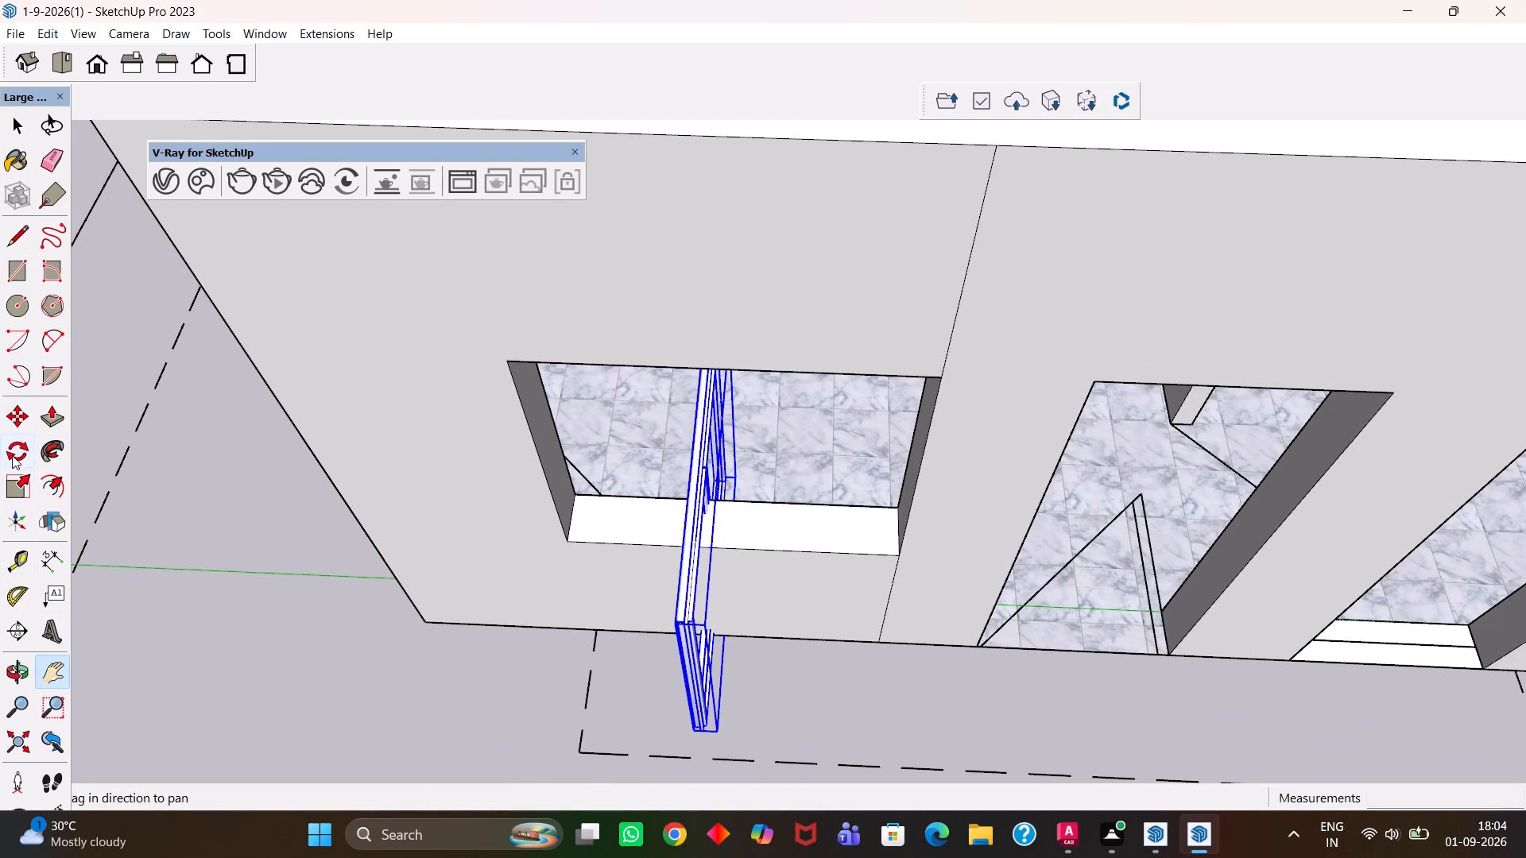
pyautogui.click(15, 453)
pyautogui.scroll(-4, 654, 630)
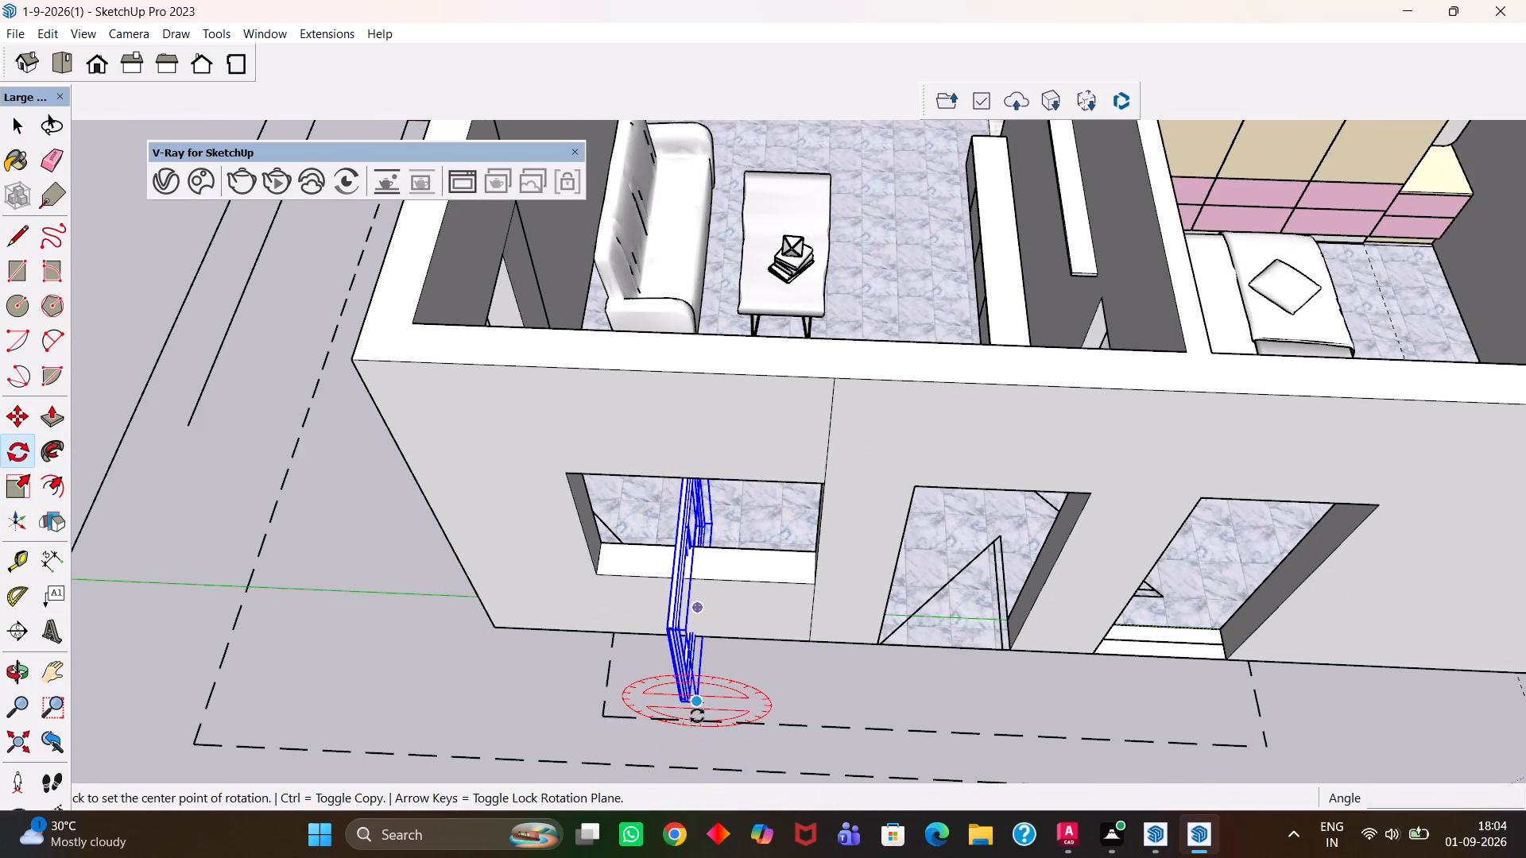
pyautogui.click(699, 719)
pyautogui.click(686, 755)
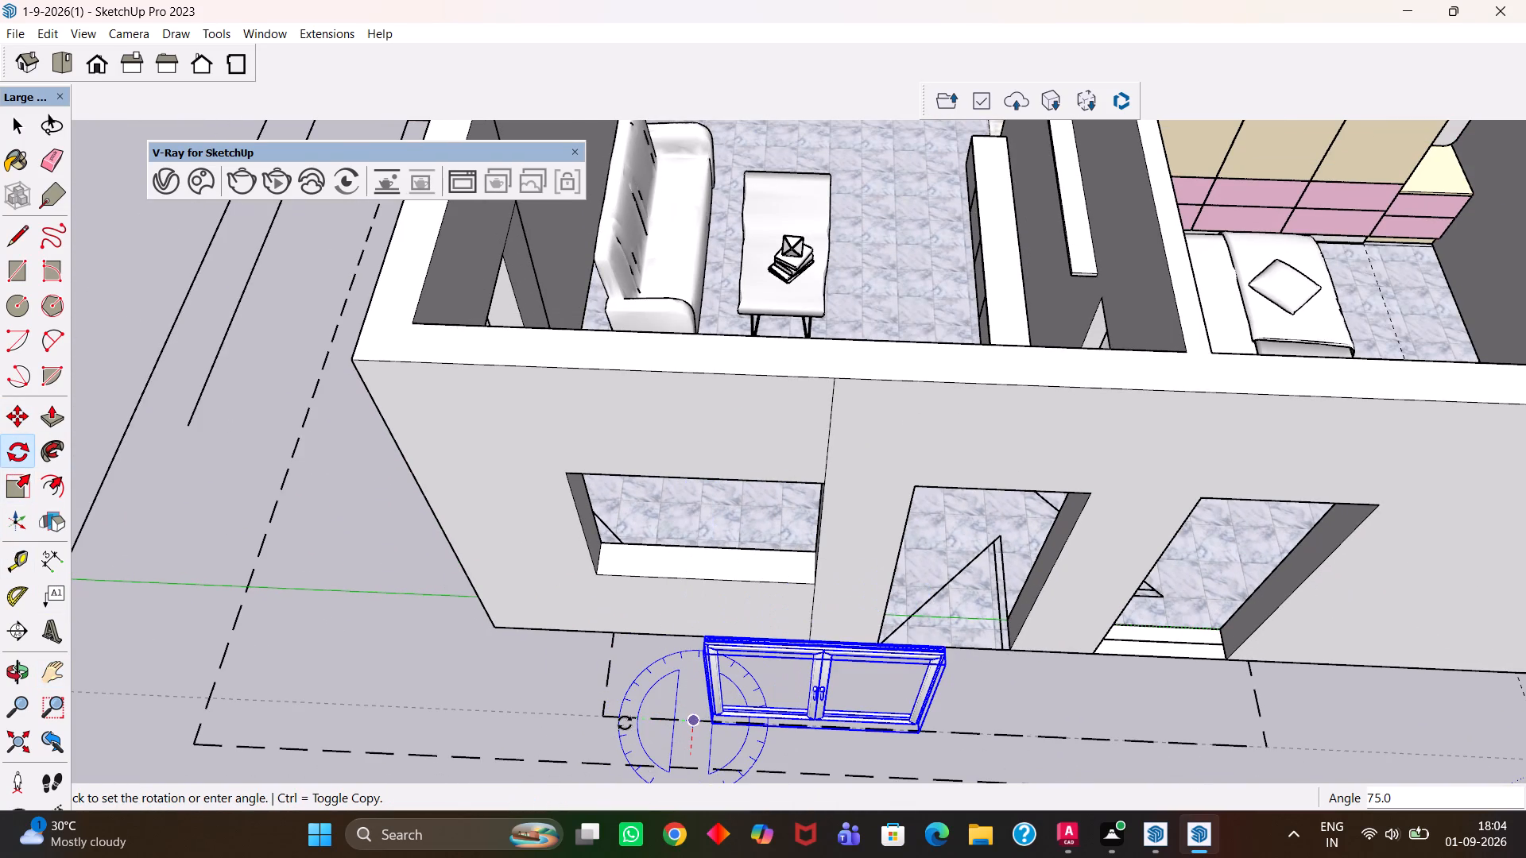
pyautogui.click(625, 723)
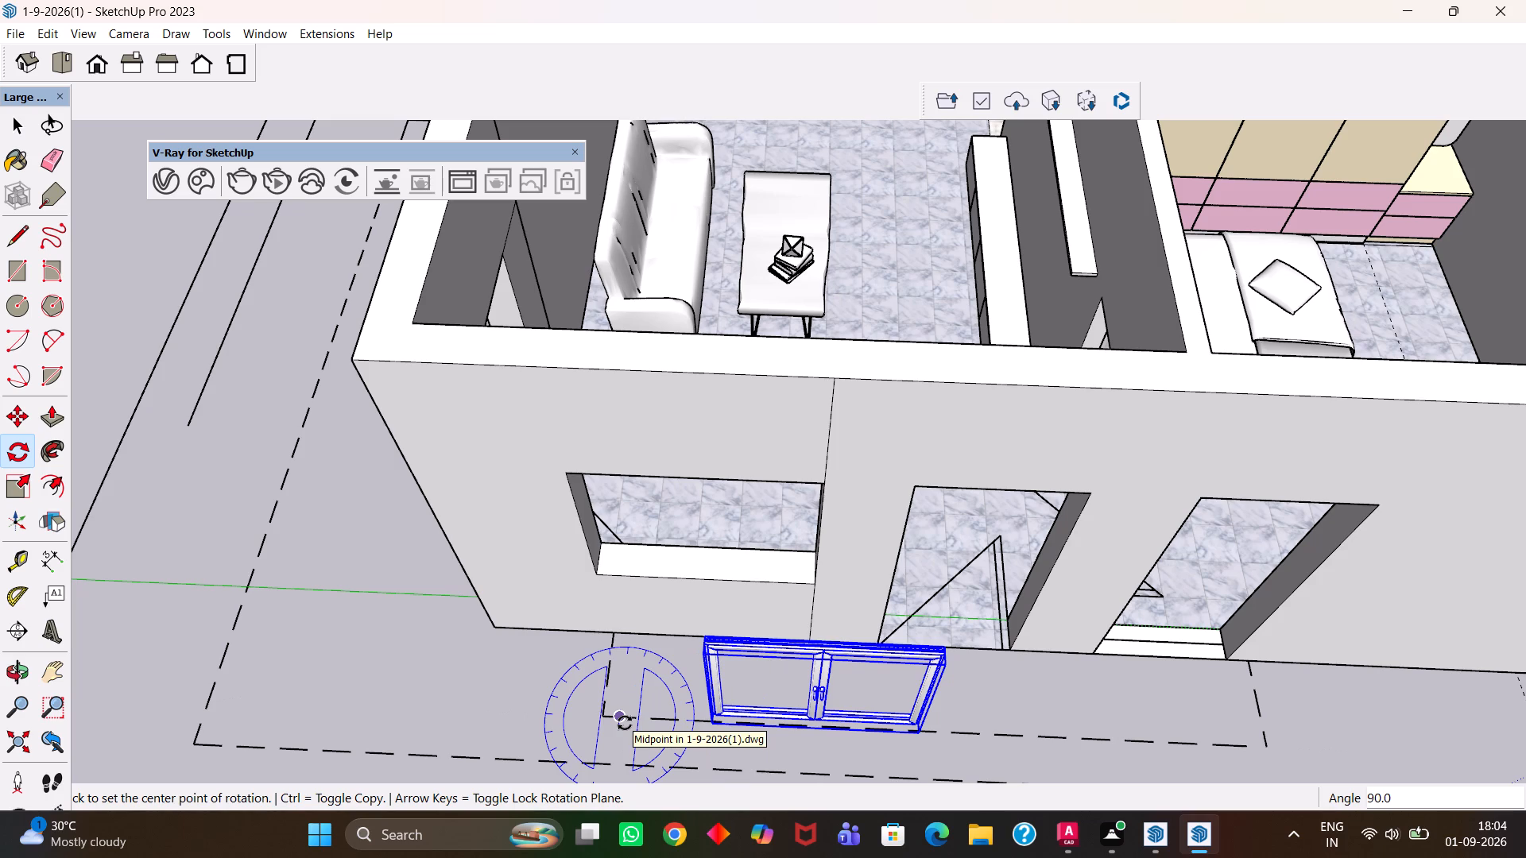
# Move the rotated window into the living-room opening, then shift it about 2 7/16" to align their bottom corners at the wall line.
pyautogui.press('m')
pyautogui.click(718, 725)
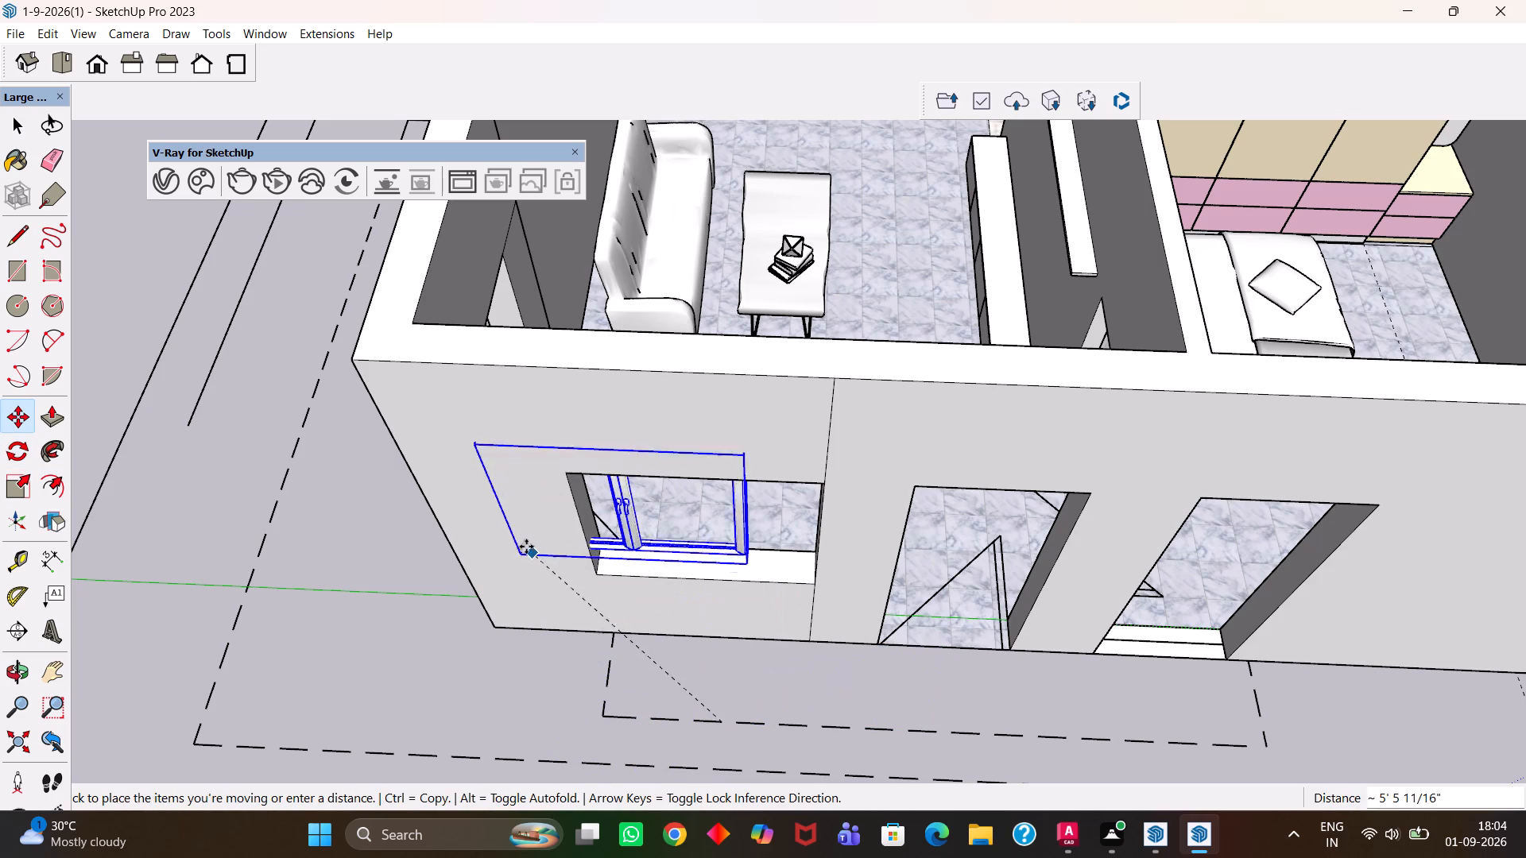
pyautogui.click(602, 574)
pyautogui.scroll(2, 776, 584)
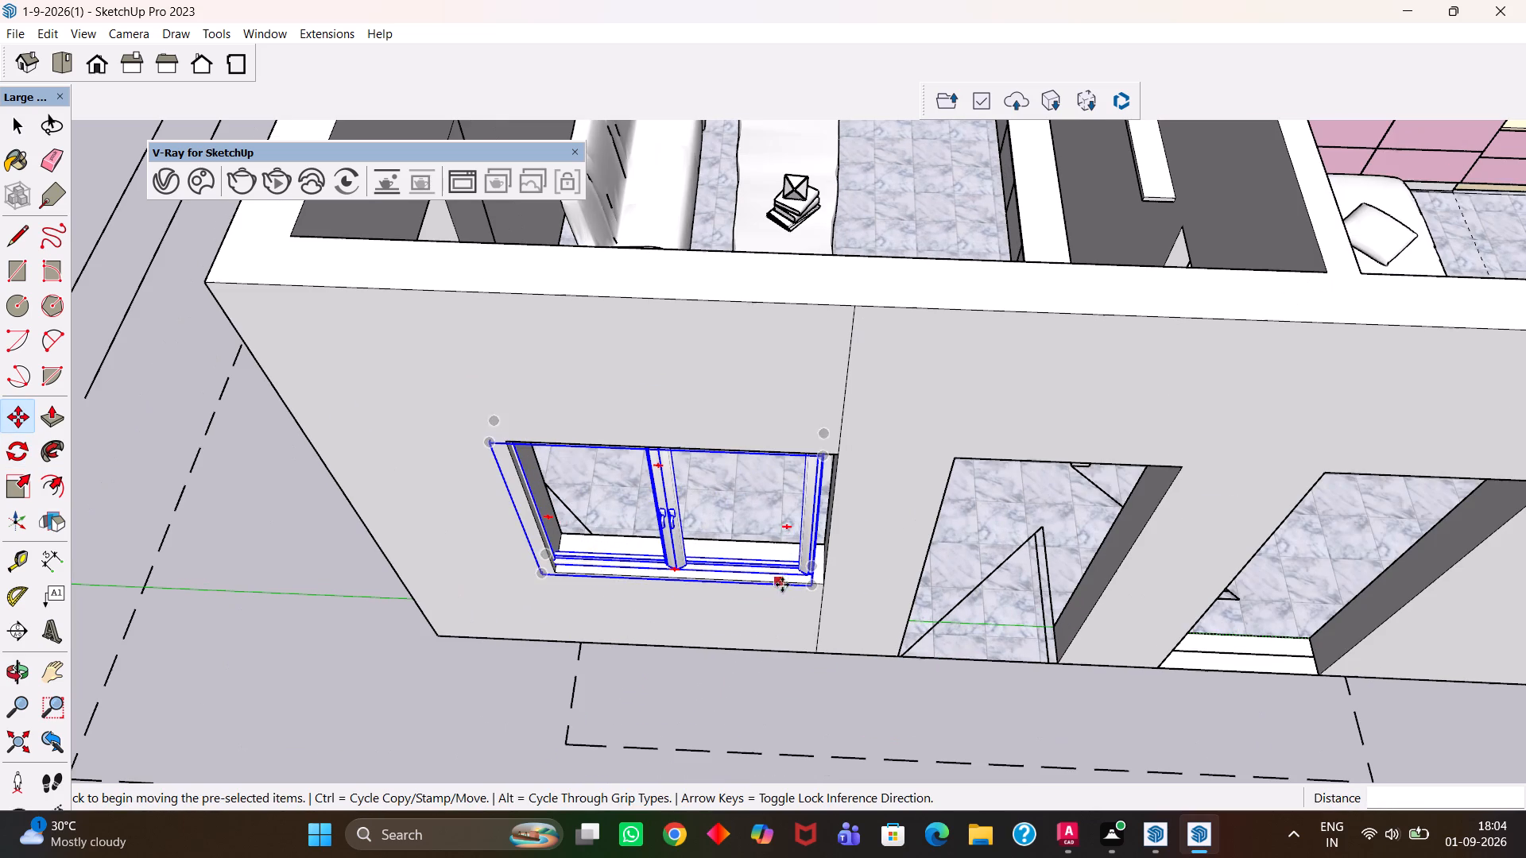
pyautogui.click(810, 590)
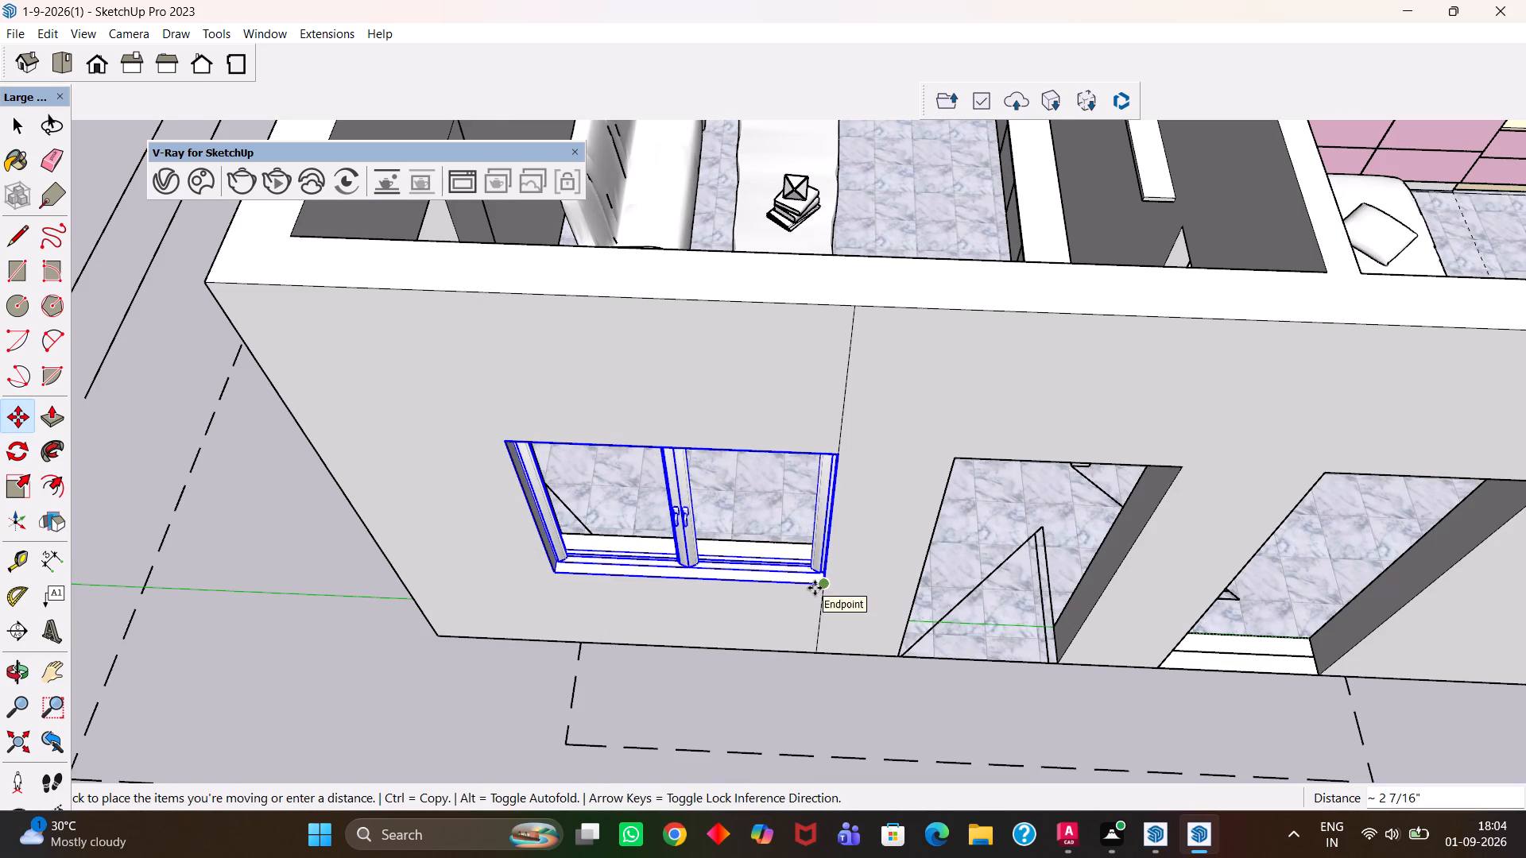
pyautogui.click(815, 588)
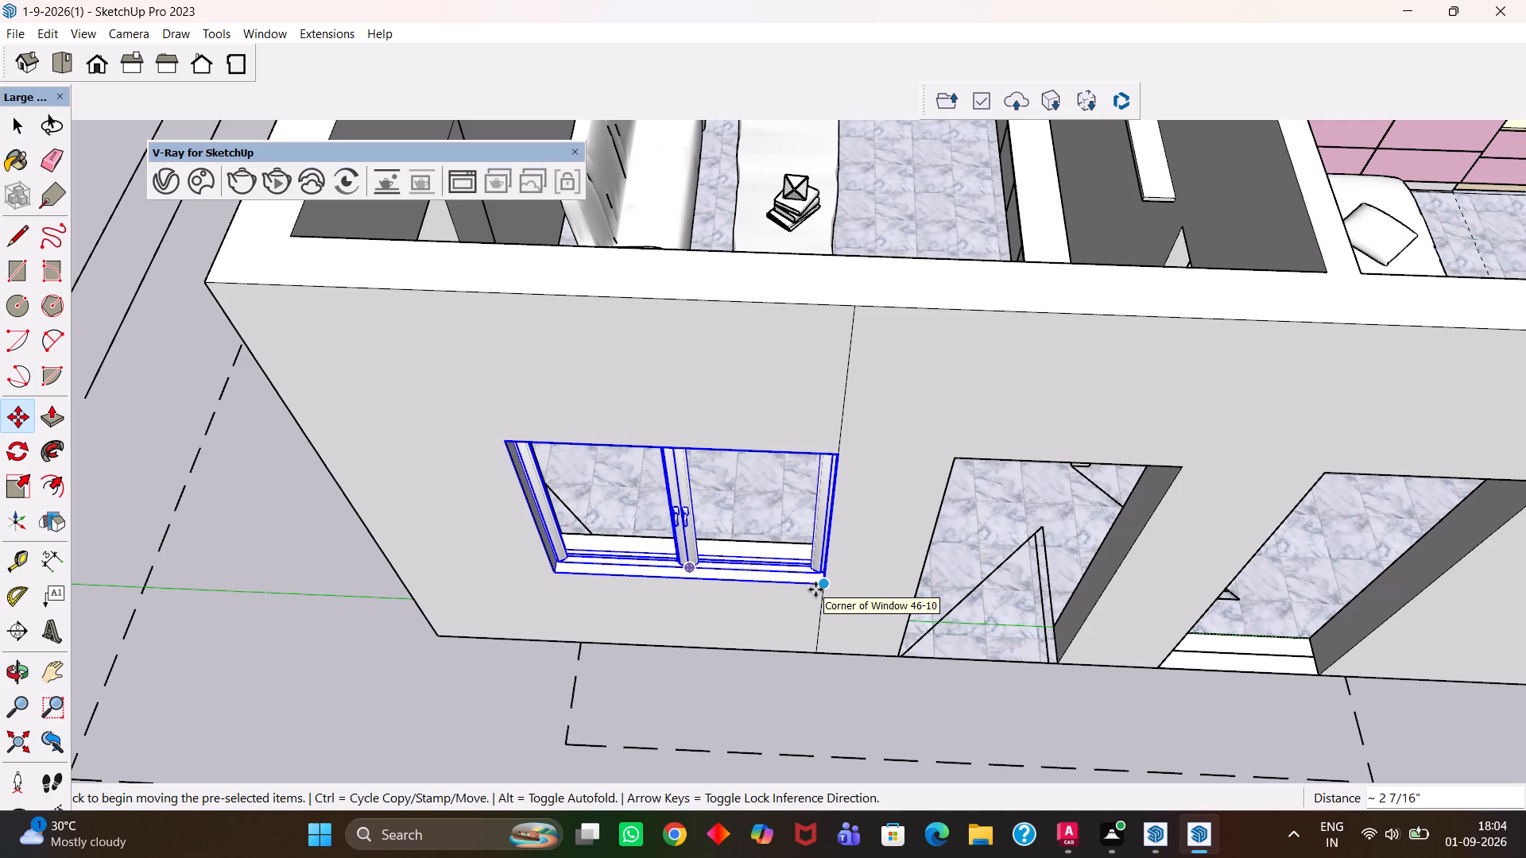
# Examine how the window sits in the living-room wall opening.
pyautogui.press('h')
pyautogui.scroll(-5, 820, 590)
pyautogui.moveTo(761, 593); pyautogui.dragTo(777, 480, button='middle')
pyautogui.scroll(1, 773, 580)
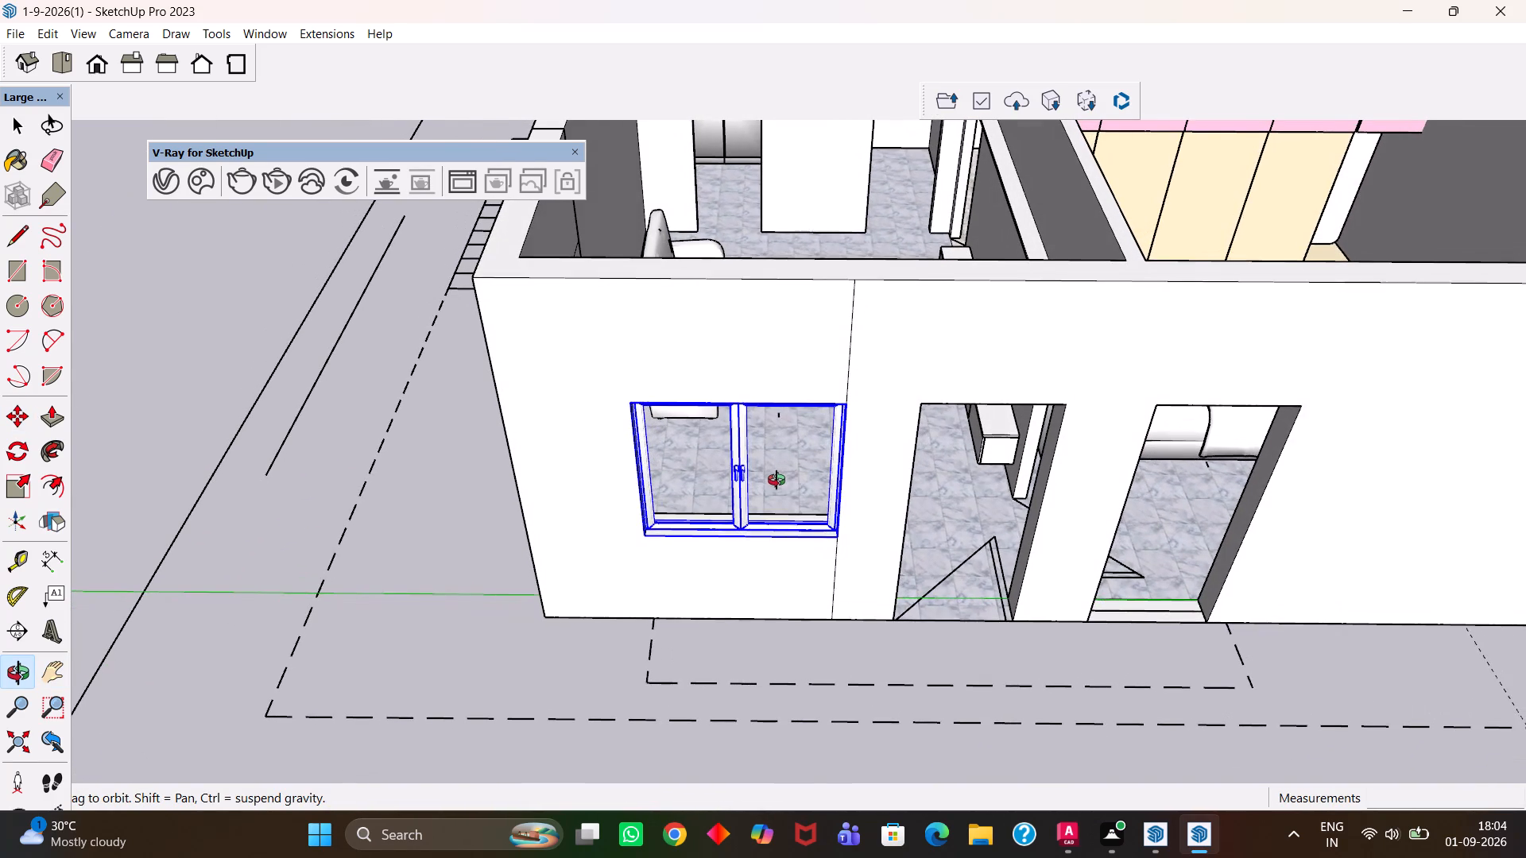
pyautogui.moveTo(777, 480); pyautogui.dragTo(780, 491, button='middle')
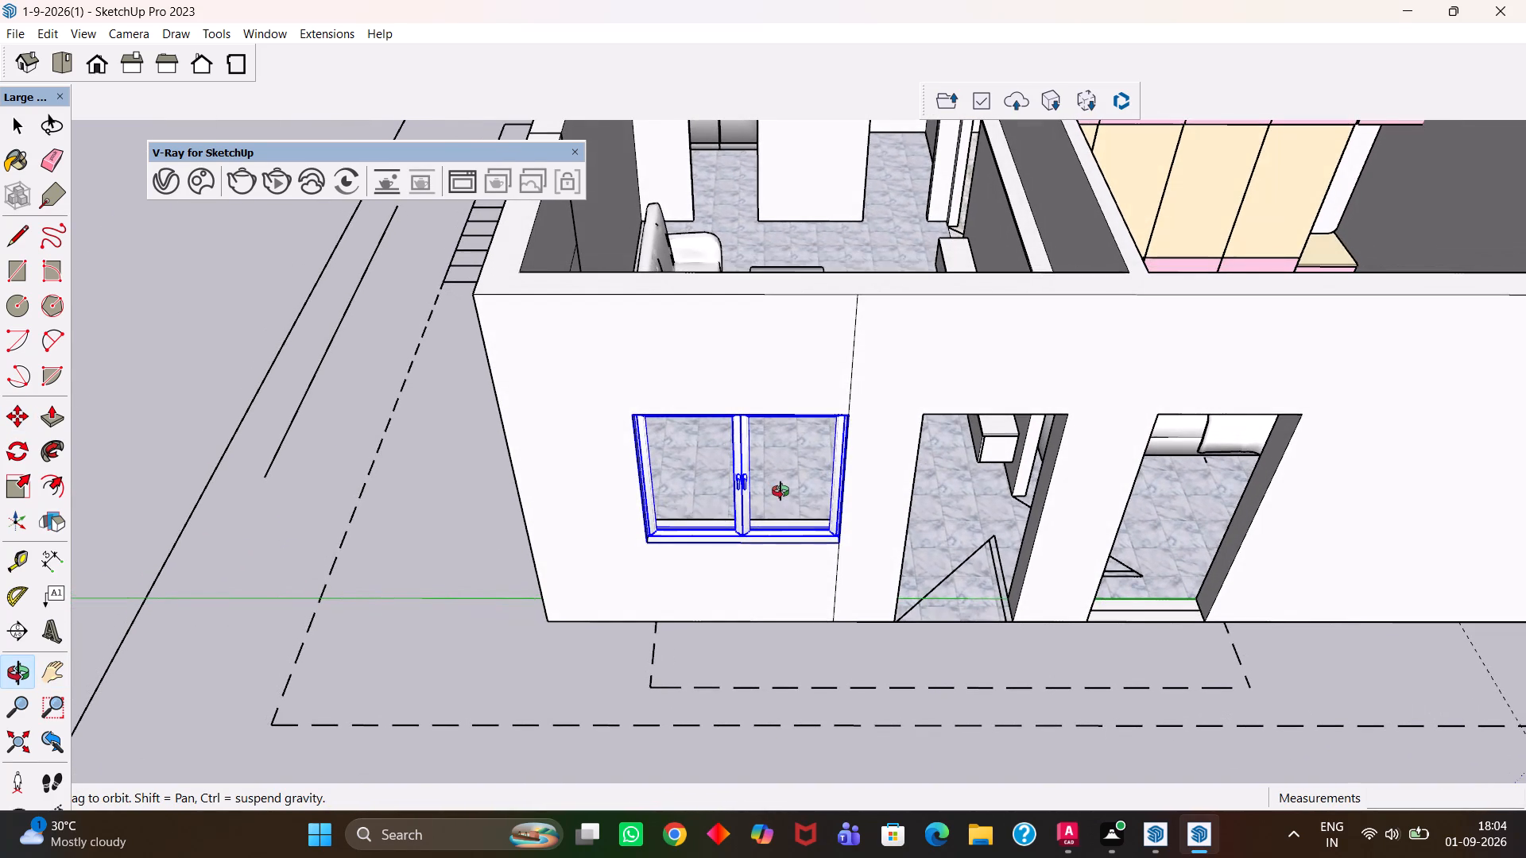
pyautogui.moveTo(780, 491); pyautogui.dragTo(788, 508, button='middle')
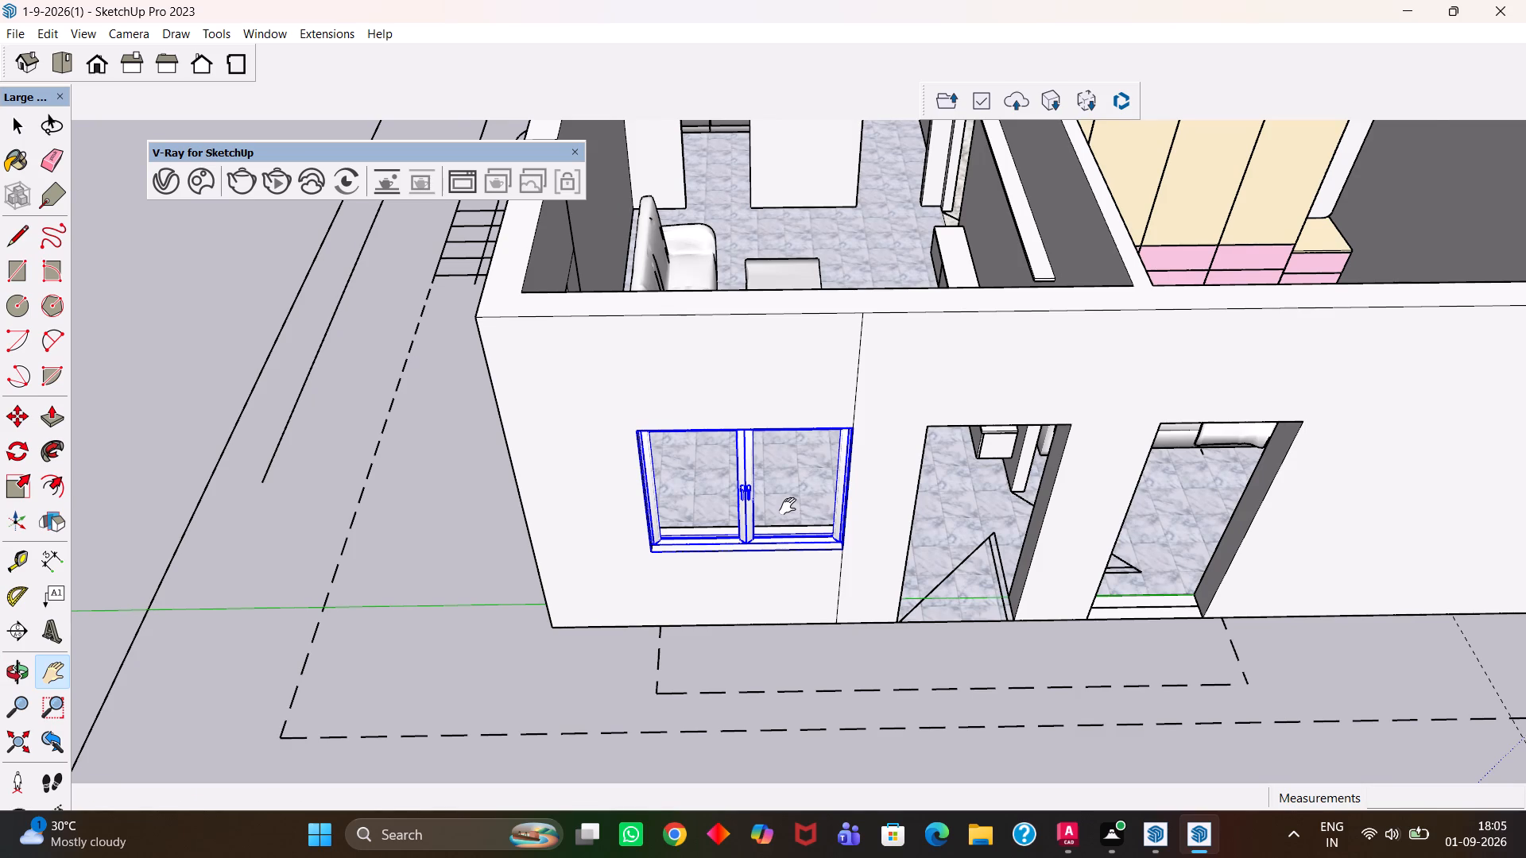
pyautogui.scroll(1, 788, 506)
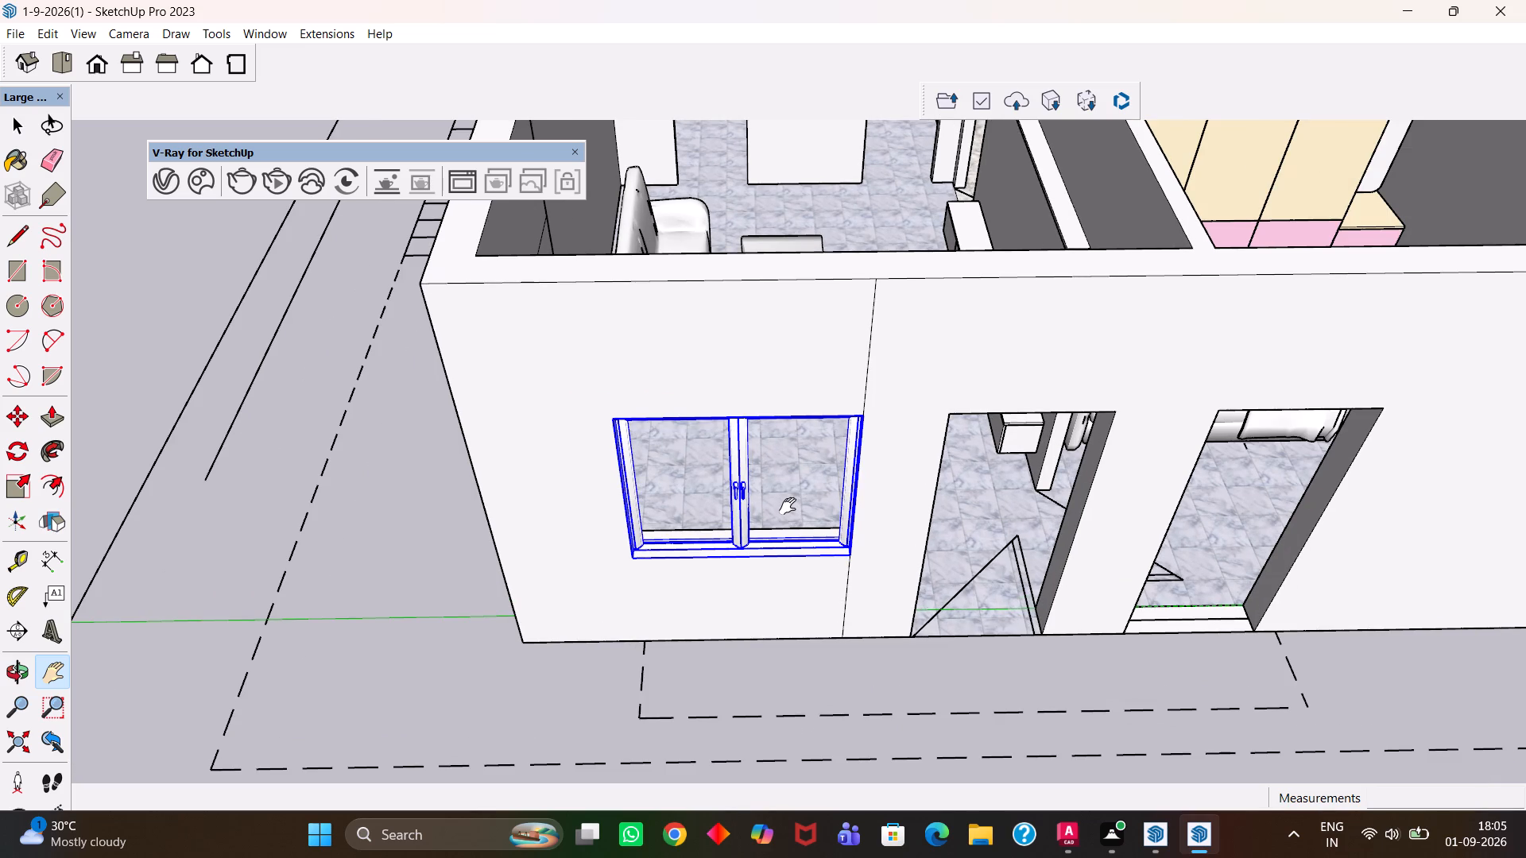
pyautogui.press('h')
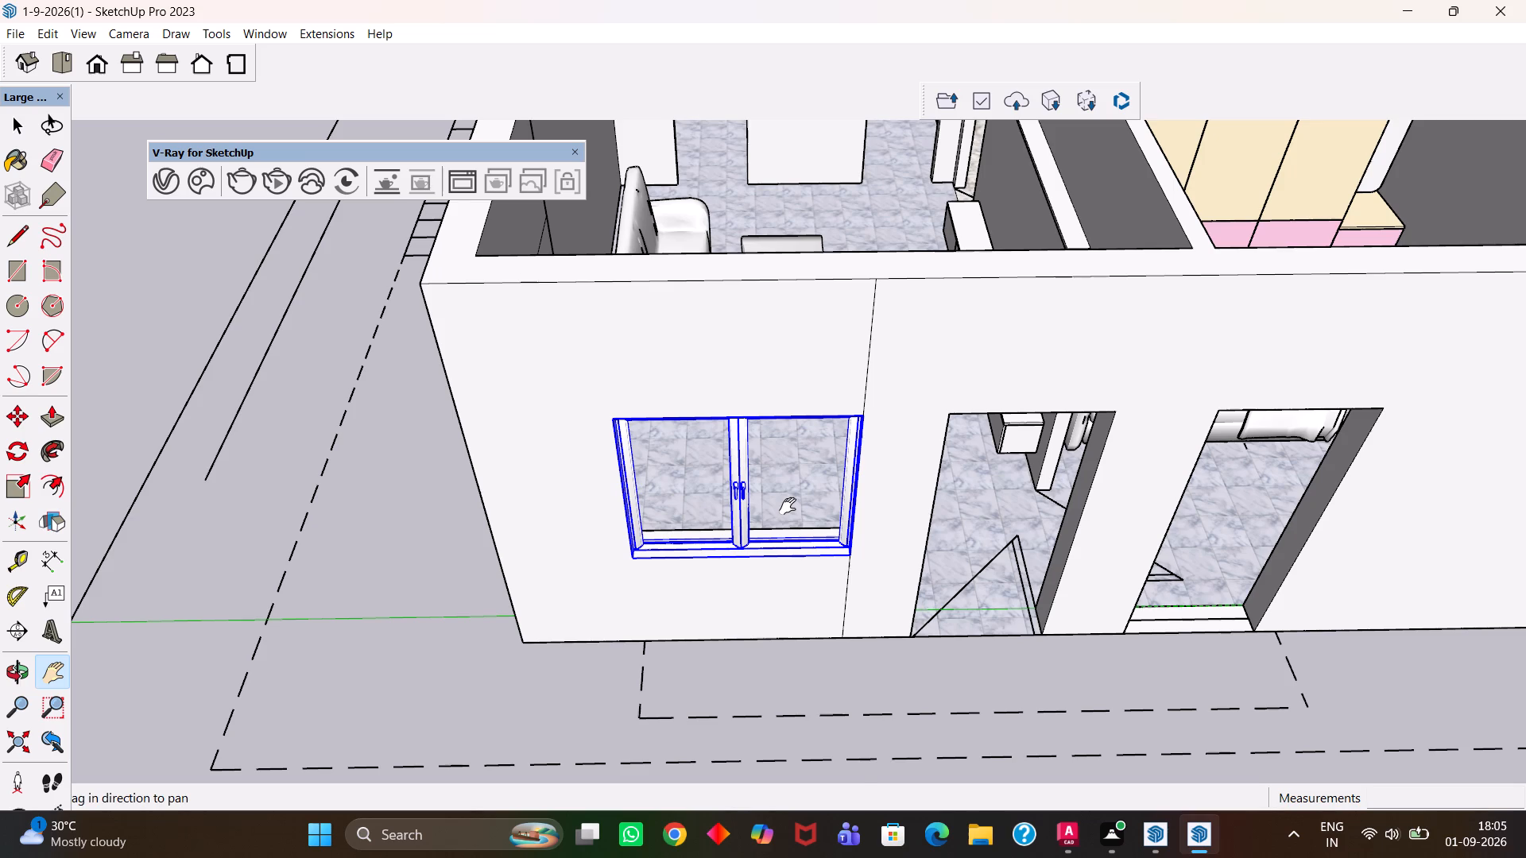
# Copy the living-room window about 28' 2 13/16" to the bedroom wall opening beside the oval mirror.
pyautogui.scroll(-5, 788, 506)
pyautogui.moveTo(780, 500); pyautogui.dragTo(789, 563, button='middle')
pyautogui.scroll(1, 779, 509)
pyautogui.scroll(-3, 789, 563)
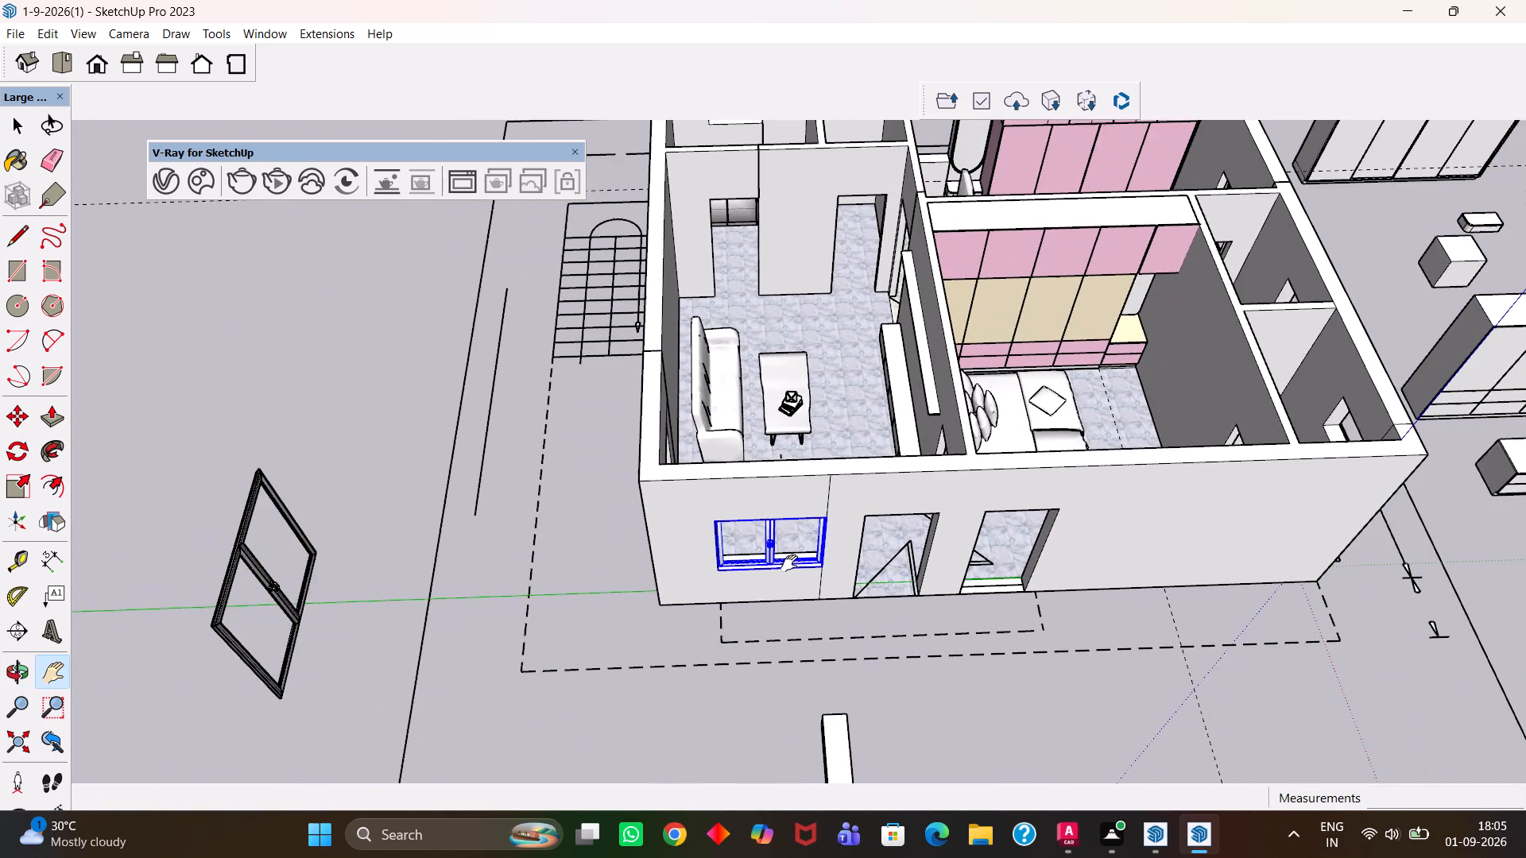
pyautogui.press('m')
pyautogui.scroll(-4, 797, 562)
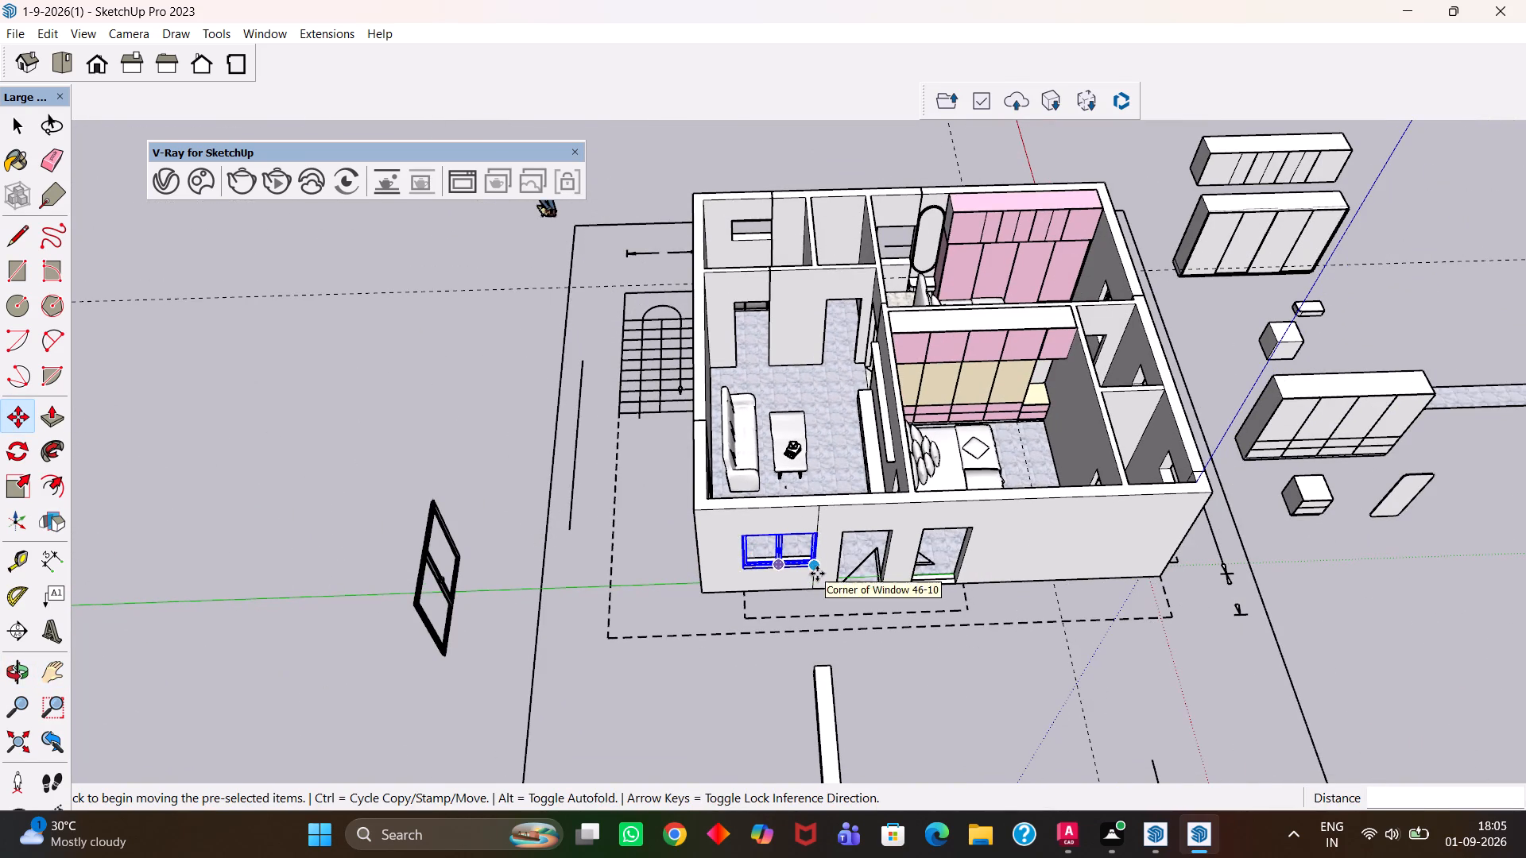
pyautogui.click(817, 574)
pyautogui.press('h')
pyautogui.scroll(-5, 808, 544)
pyautogui.moveTo(906, 455); pyautogui.dragTo(765, 509)
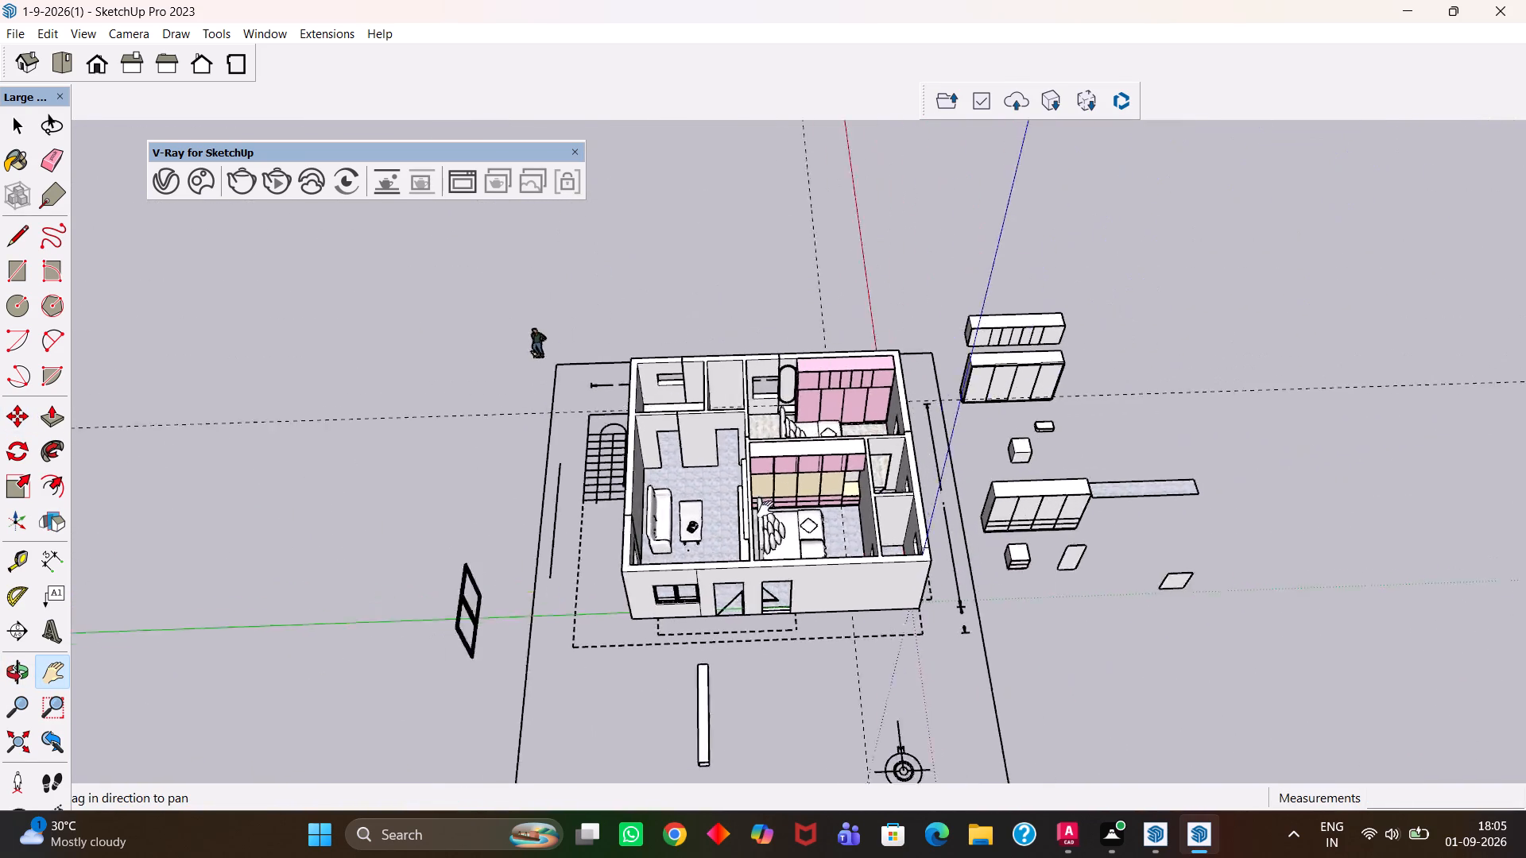
pyautogui.moveTo(765, 509); pyautogui.dragTo(731, 522)
pyautogui.scroll(7, 577, 497)
pyautogui.moveTo(509, 539); pyautogui.dragTo(823, 462, button='middle')
pyautogui.scroll(-3, 813, 475)
pyautogui.moveTo(742, 637); pyautogui.dragTo(746, 556)
pyautogui.moveTo(743, 443); pyautogui.dragTo(574, 513, button='middle')
pyautogui.moveTo(704, 472); pyautogui.dragTo(621, 678)
pyautogui.moveTo(761, 629); pyautogui.dragTo(710, 629, button='middle')
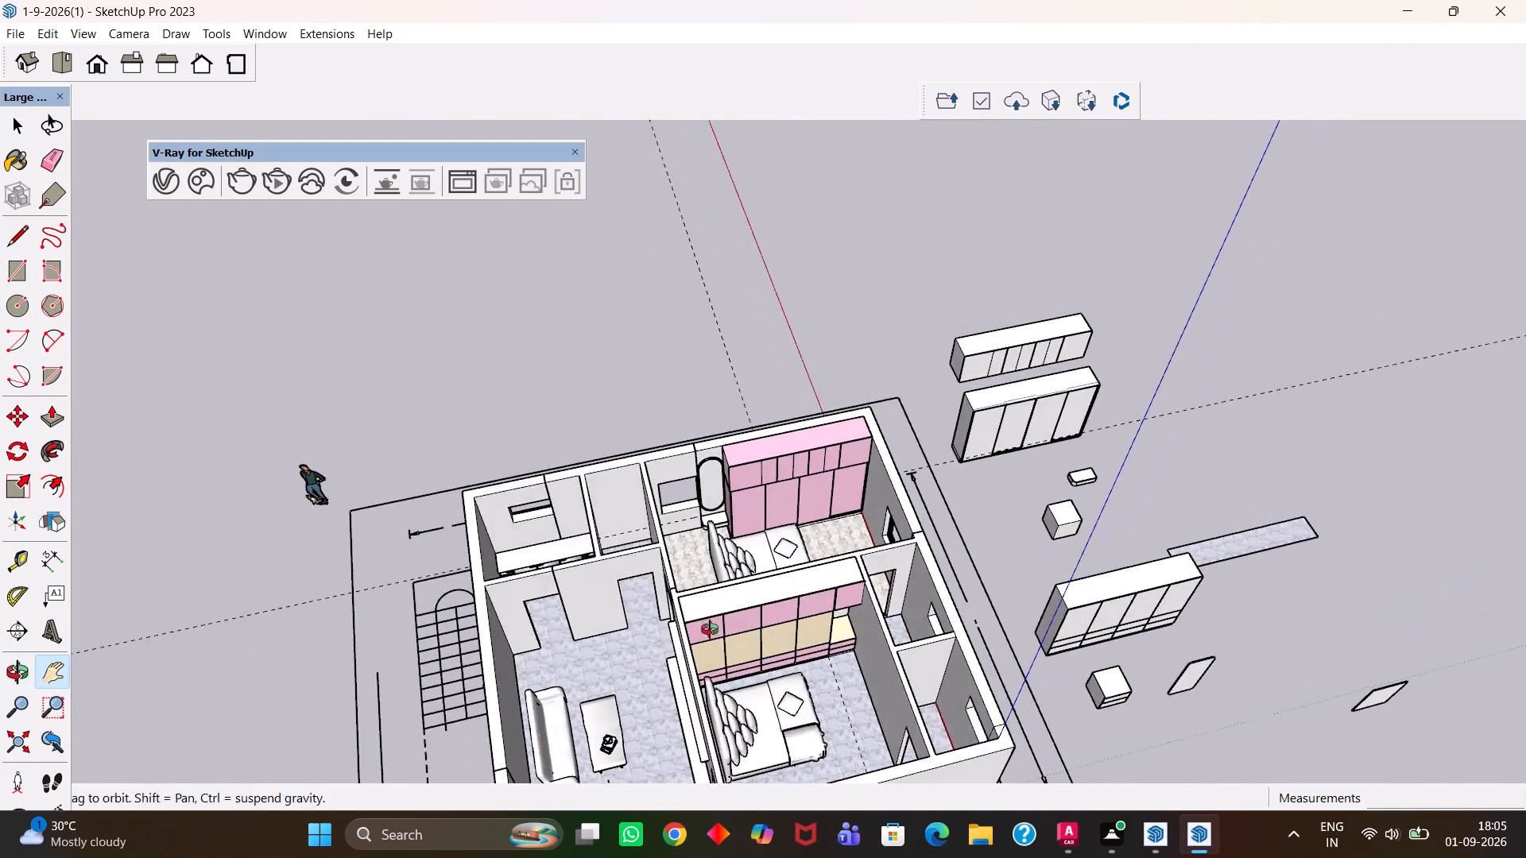
pyautogui.moveTo(710, 629); pyautogui.dragTo(704, 610, button='middle')
pyautogui.scroll(11, 691, 497)
pyautogui.press('Escape')
pyautogui.scroll(3, 682, 518)
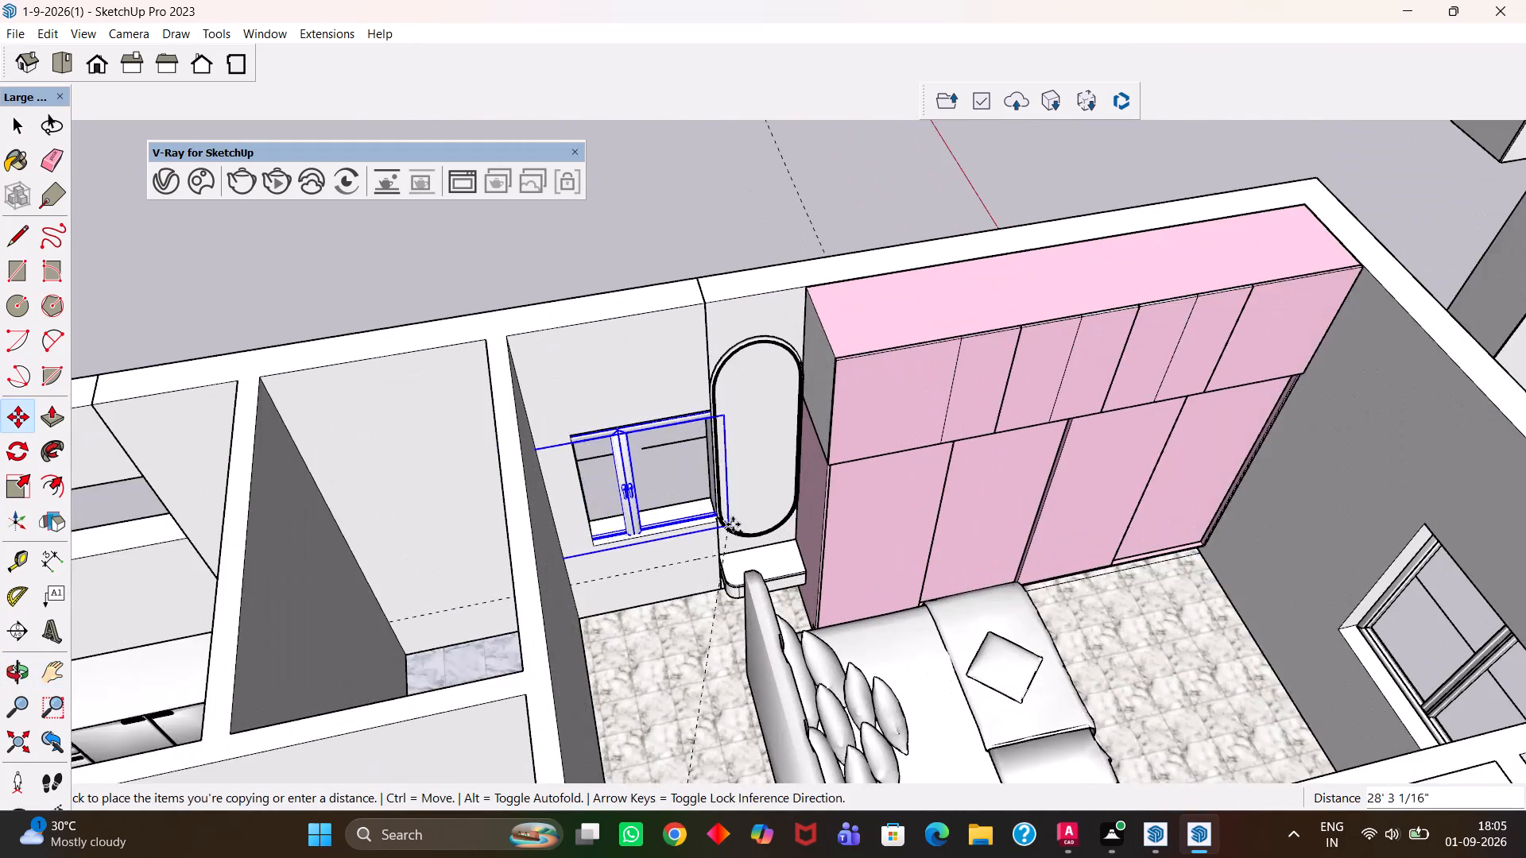
pyautogui.scroll(5, 733, 524)
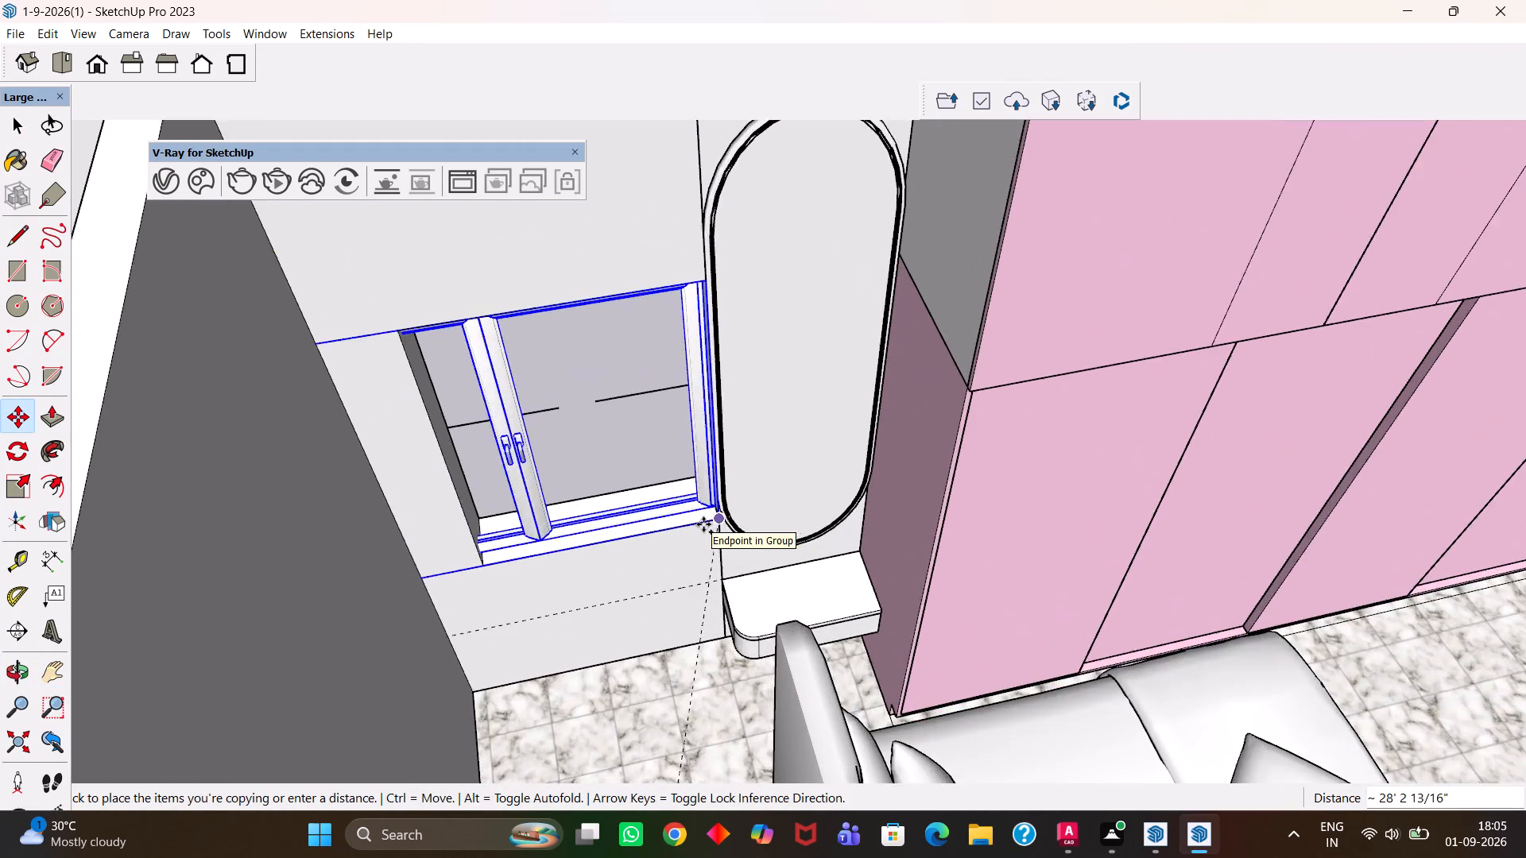
pyautogui.scroll(5, 703, 524)
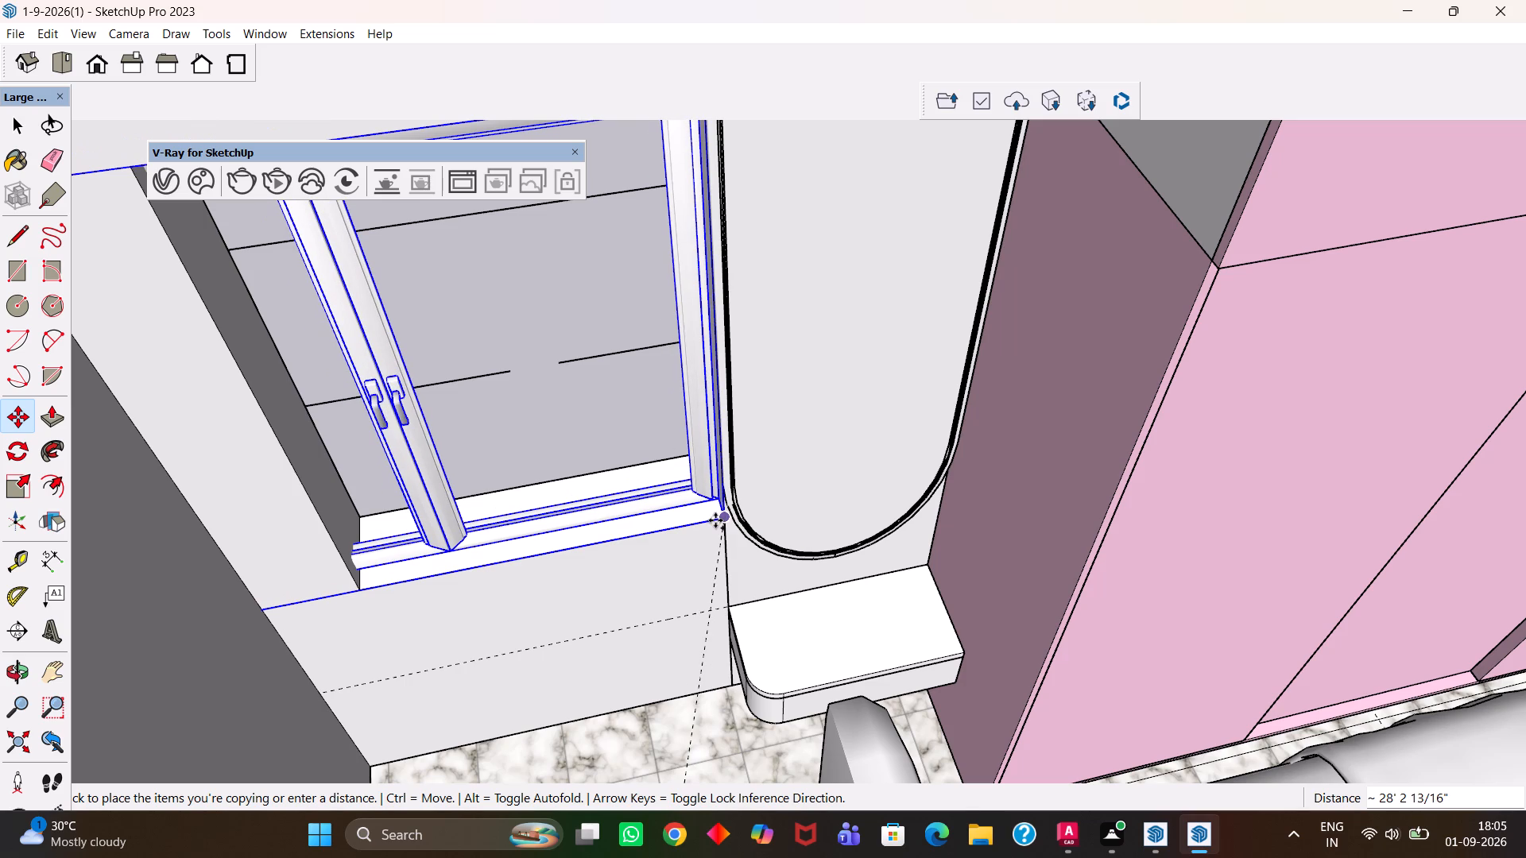
pyautogui.click(715, 520)
# Scale the copied bedroom window along the red axis to about 0.67 so its width fits the opening.
pyautogui.moveTo(715, 520); pyautogui.dragTo(690, 535, button='middle')
pyautogui.press('h')
pyautogui.scroll(-4, 690, 535)
pyautogui.moveTo(608, 445); pyautogui.dragTo(651, 489)
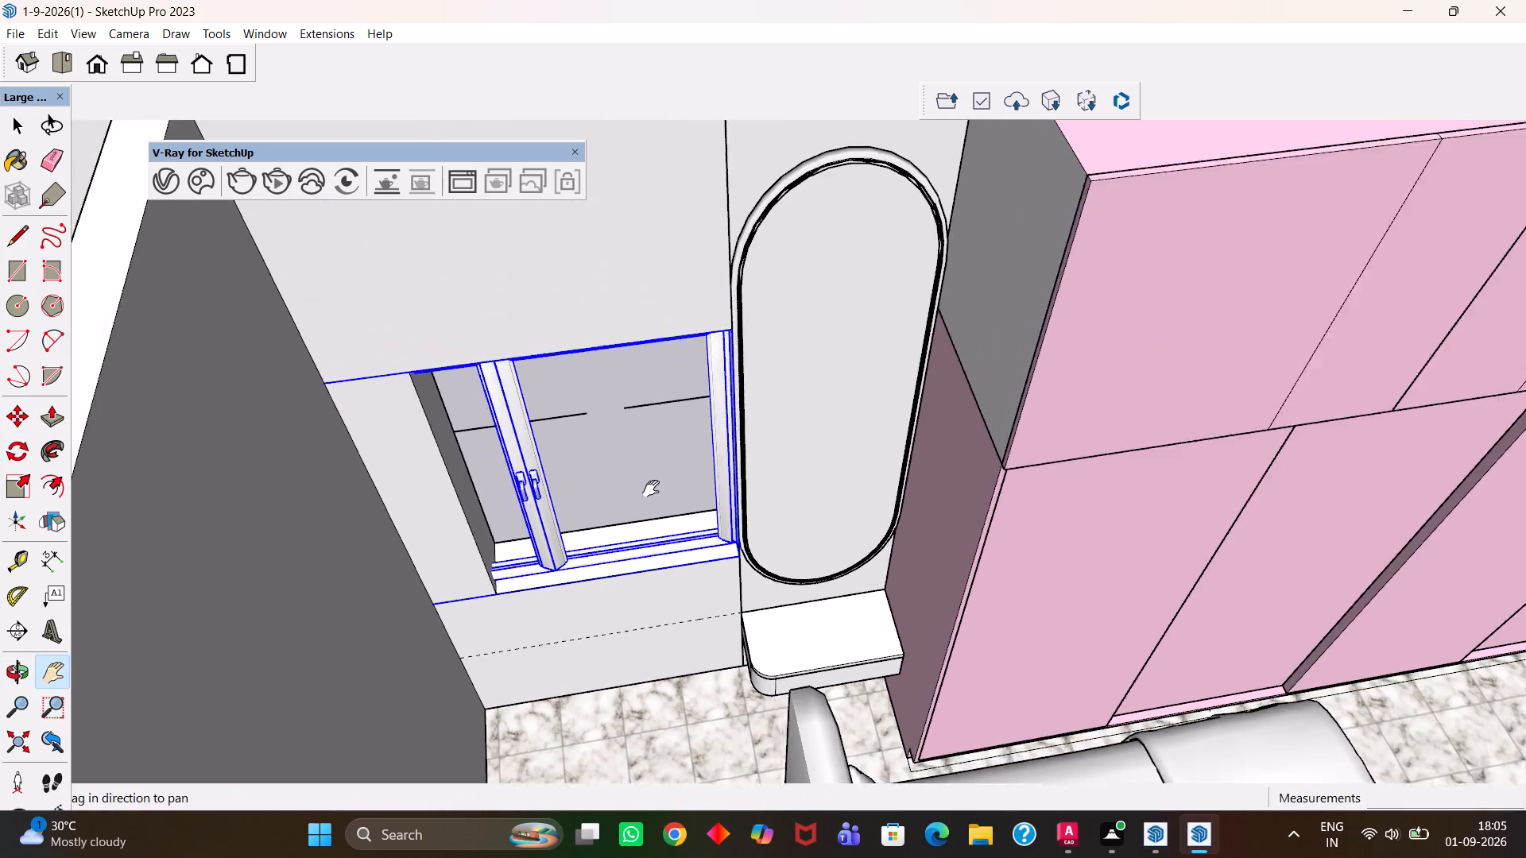
pyautogui.moveTo(651, 489); pyautogui.dragTo(672, 508)
pyautogui.moveTo(689, 528); pyautogui.dragTo(641, 515, button='middle')
pyautogui.scroll(-2, 642, 517)
pyautogui.press('s')
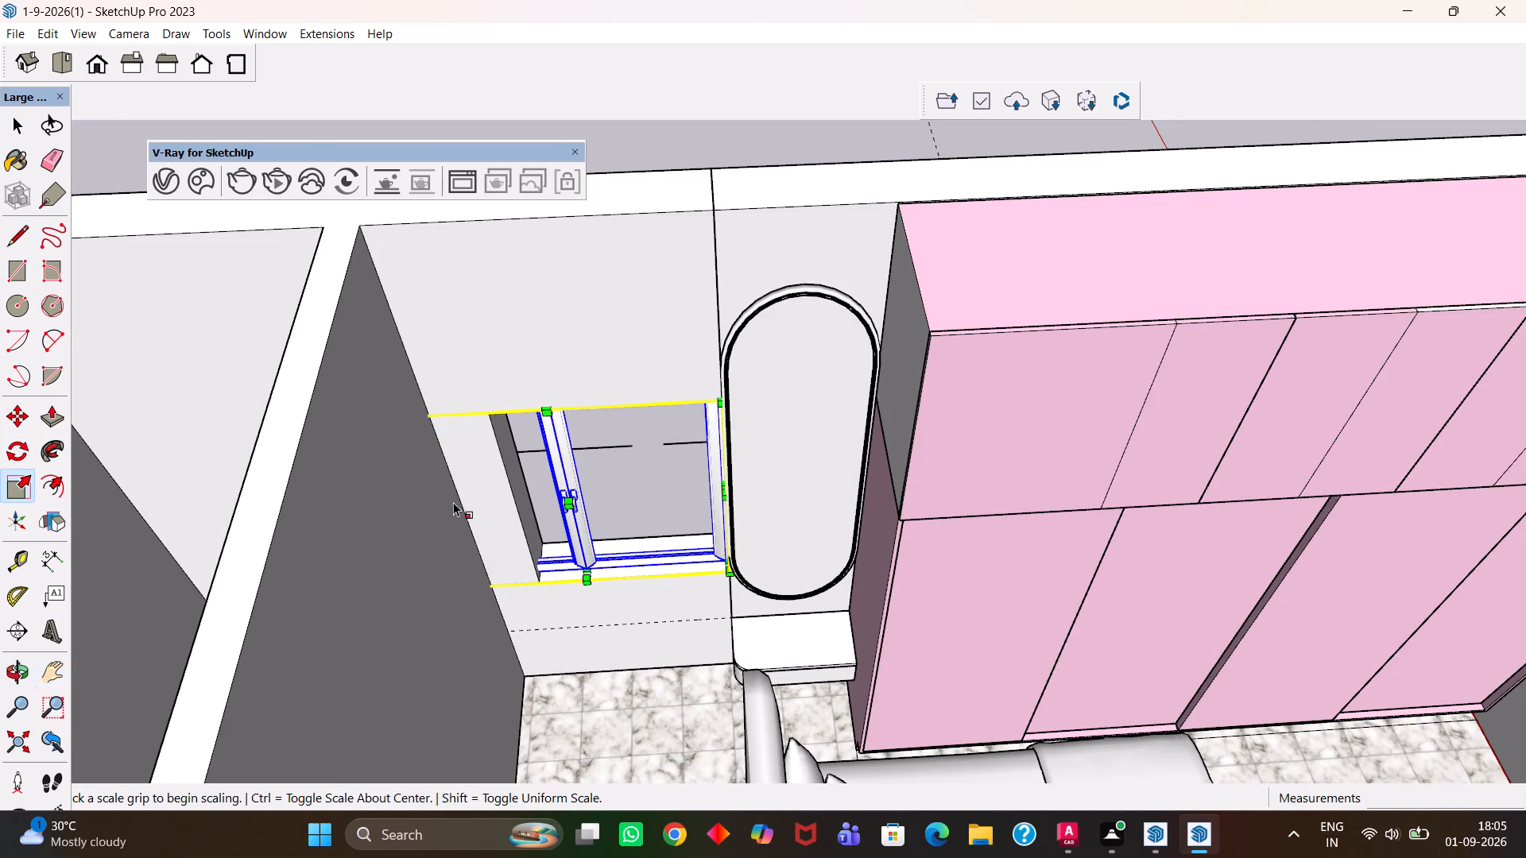
pyautogui.press('k')
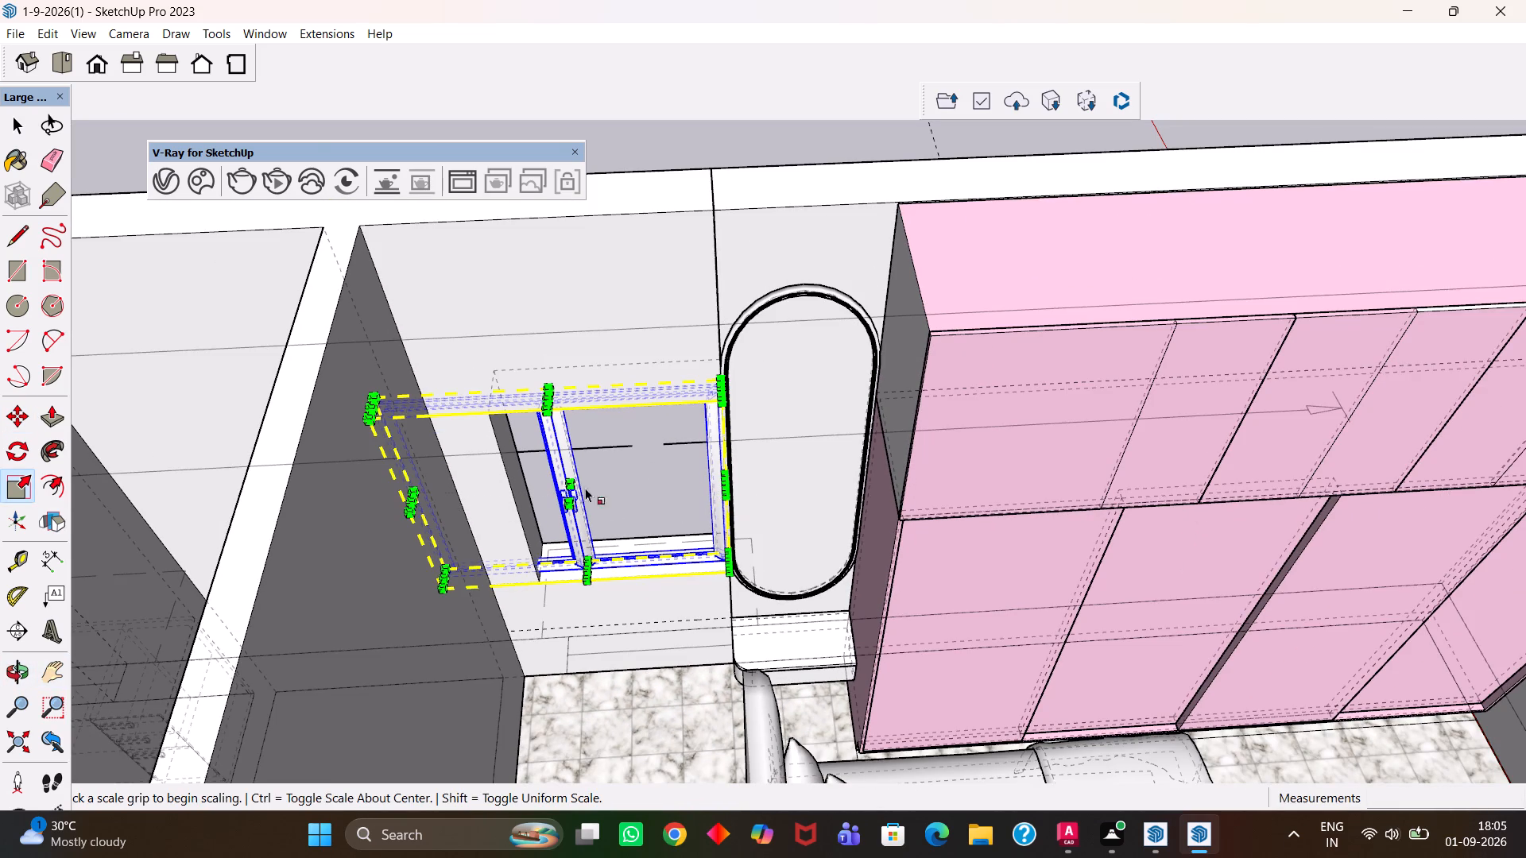
pyautogui.click(416, 502)
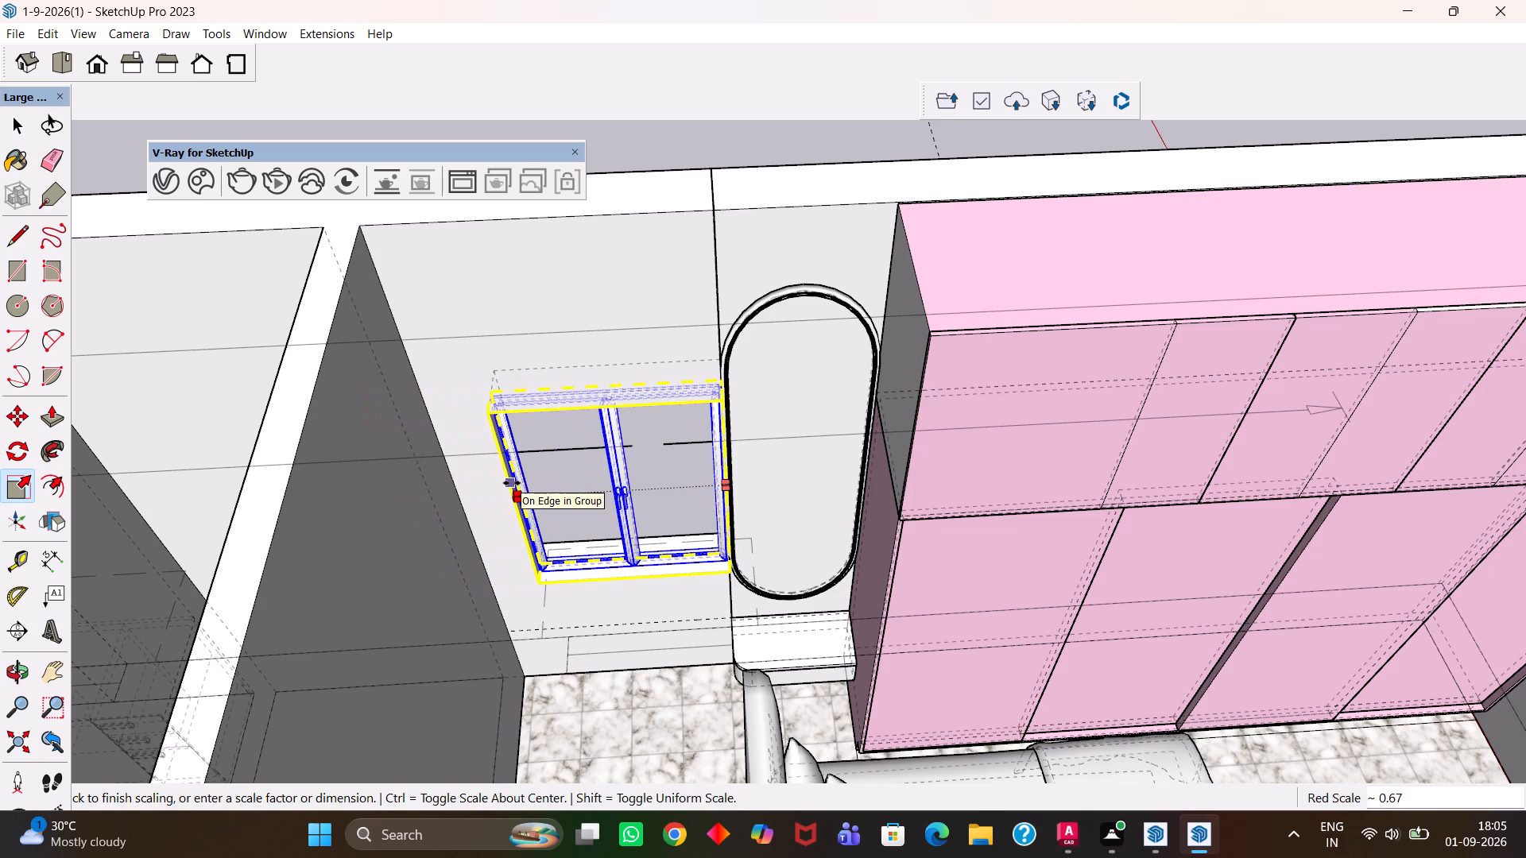
pyautogui.click(512, 483)
pyautogui.press('k')
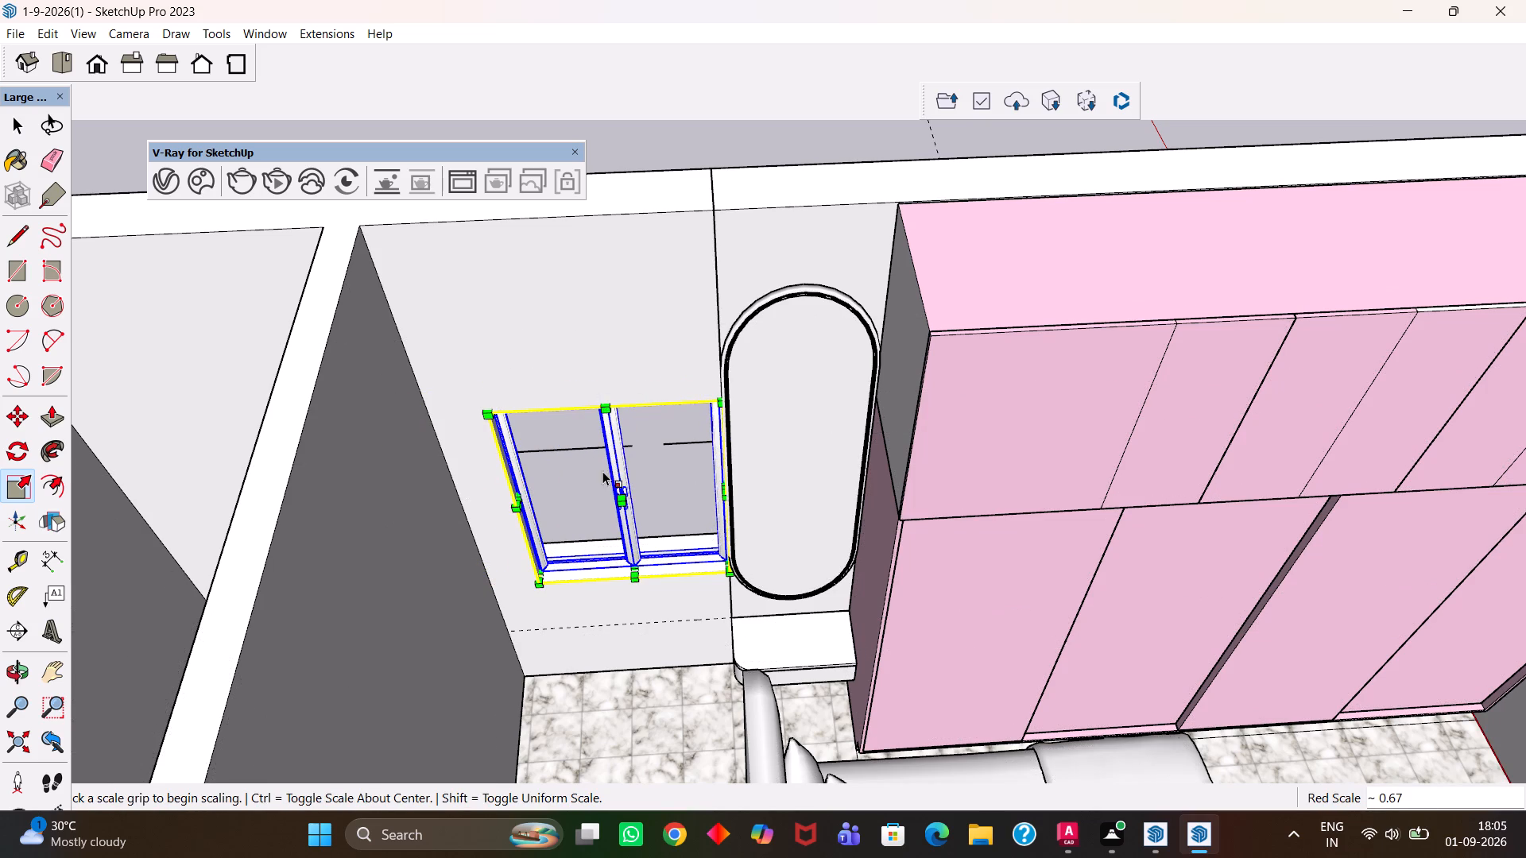
# Copy the resized bedroom window about 11' 3 7/16" to the kitchen wall opening above the counter.
pyautogui.scroll(-9, 597, 493)
pyautogui.press('space')
pyautogui.click(615, 323)
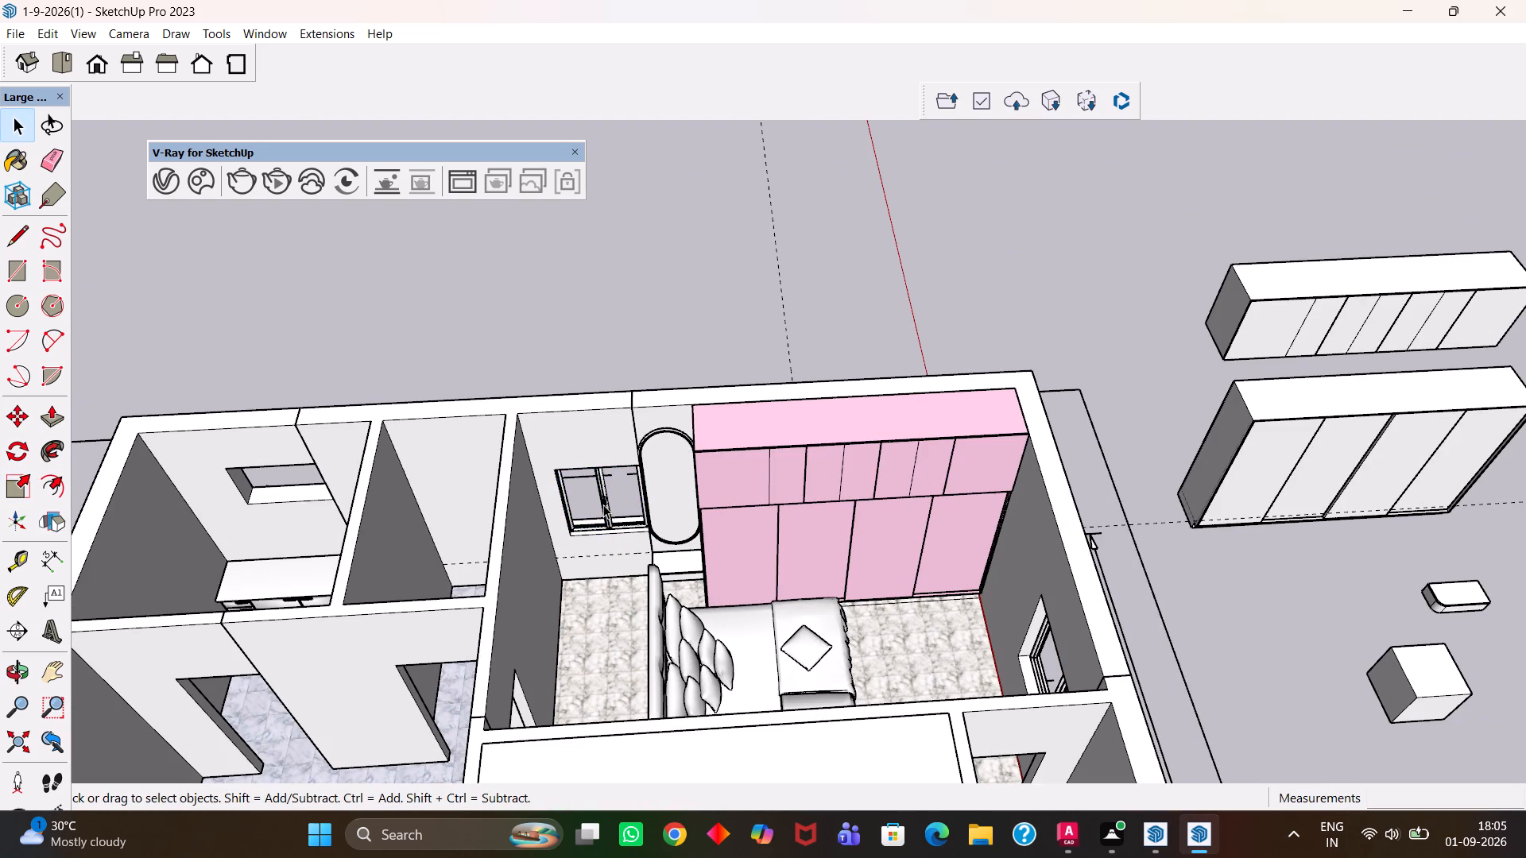
pyautogui.click(603, 504)
pyautogui.scroll(2, 603, 504)
pyautogui.press('m')
pyautogui.click(656, 532)
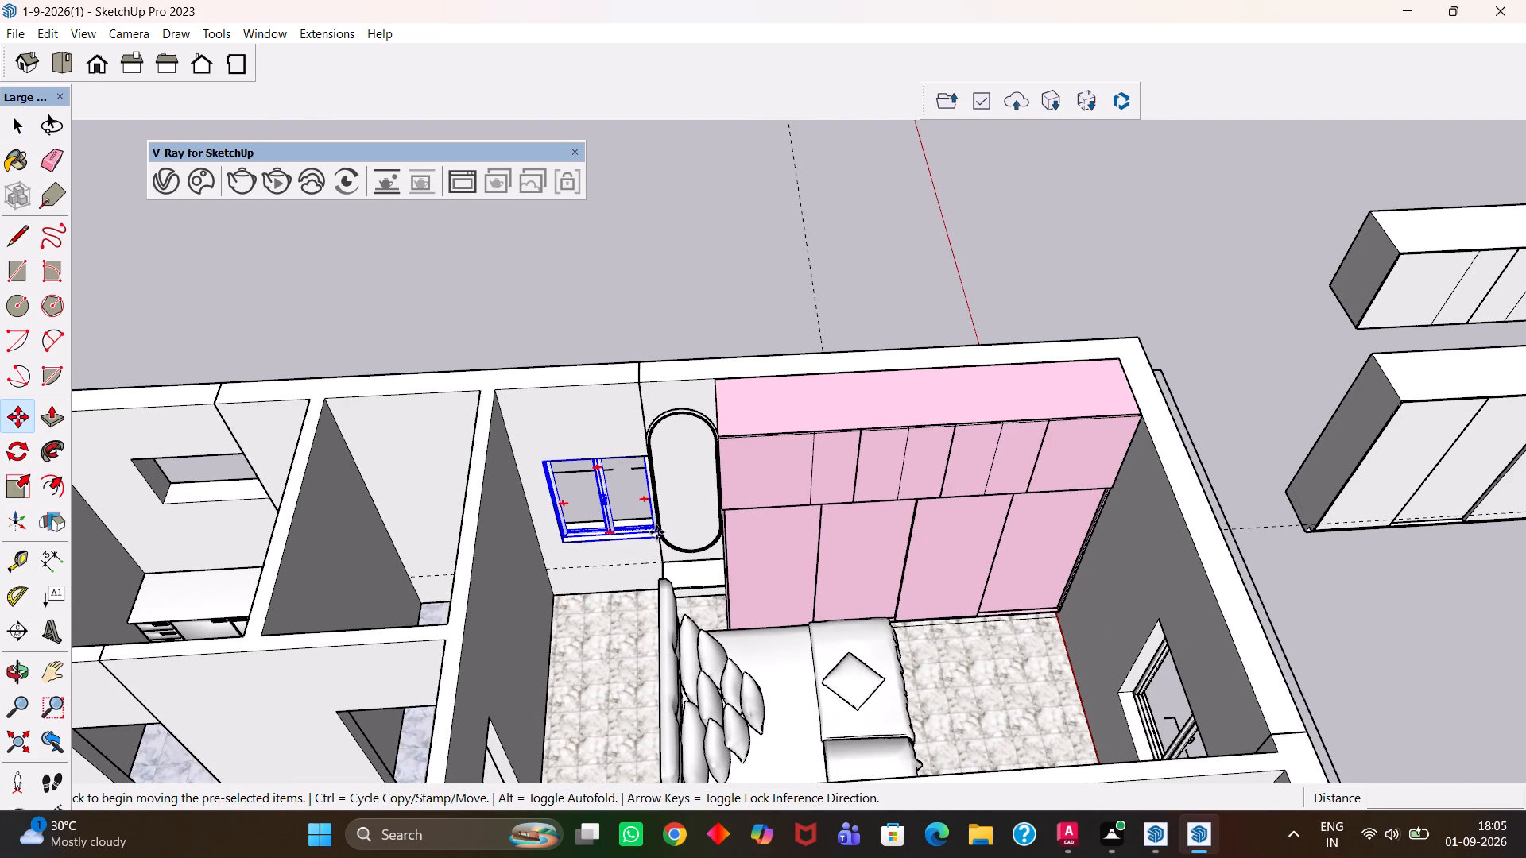
pyautogui.press('h')
pyautogui.scroll(-7, 566, 524)
pyautogui.moveTo(541, 520); pyautogui.dragTo(780, 527)
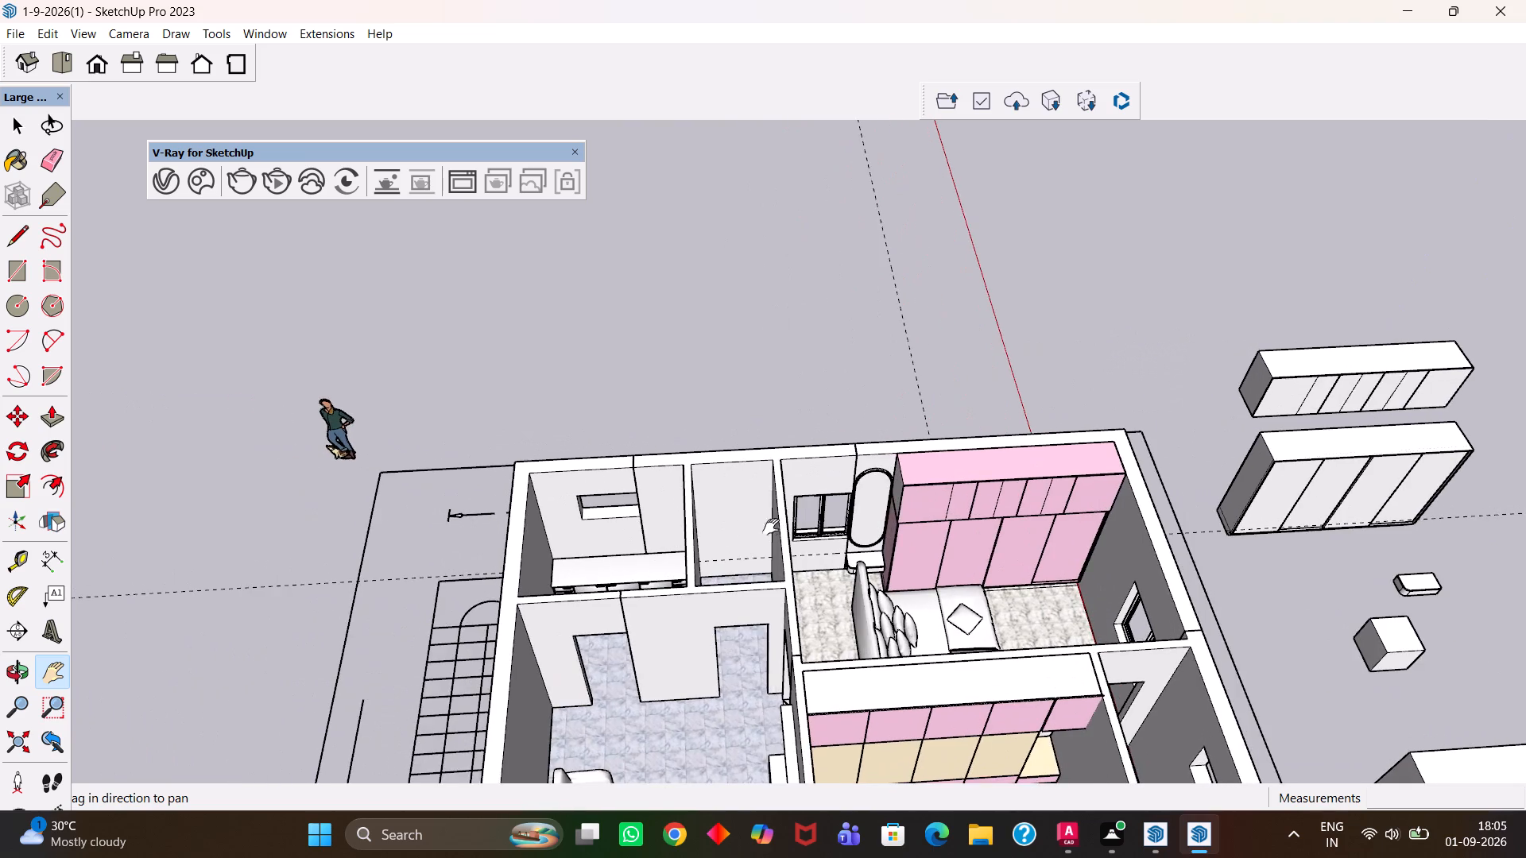
pyautogui.scroll(6, 598, 531)
pyautogui.moveTo(593, 518); pyautogui.dragTo(707, 552)
pyautogui.scroll(2, 707, 552)
pyautogui.press('Escape')
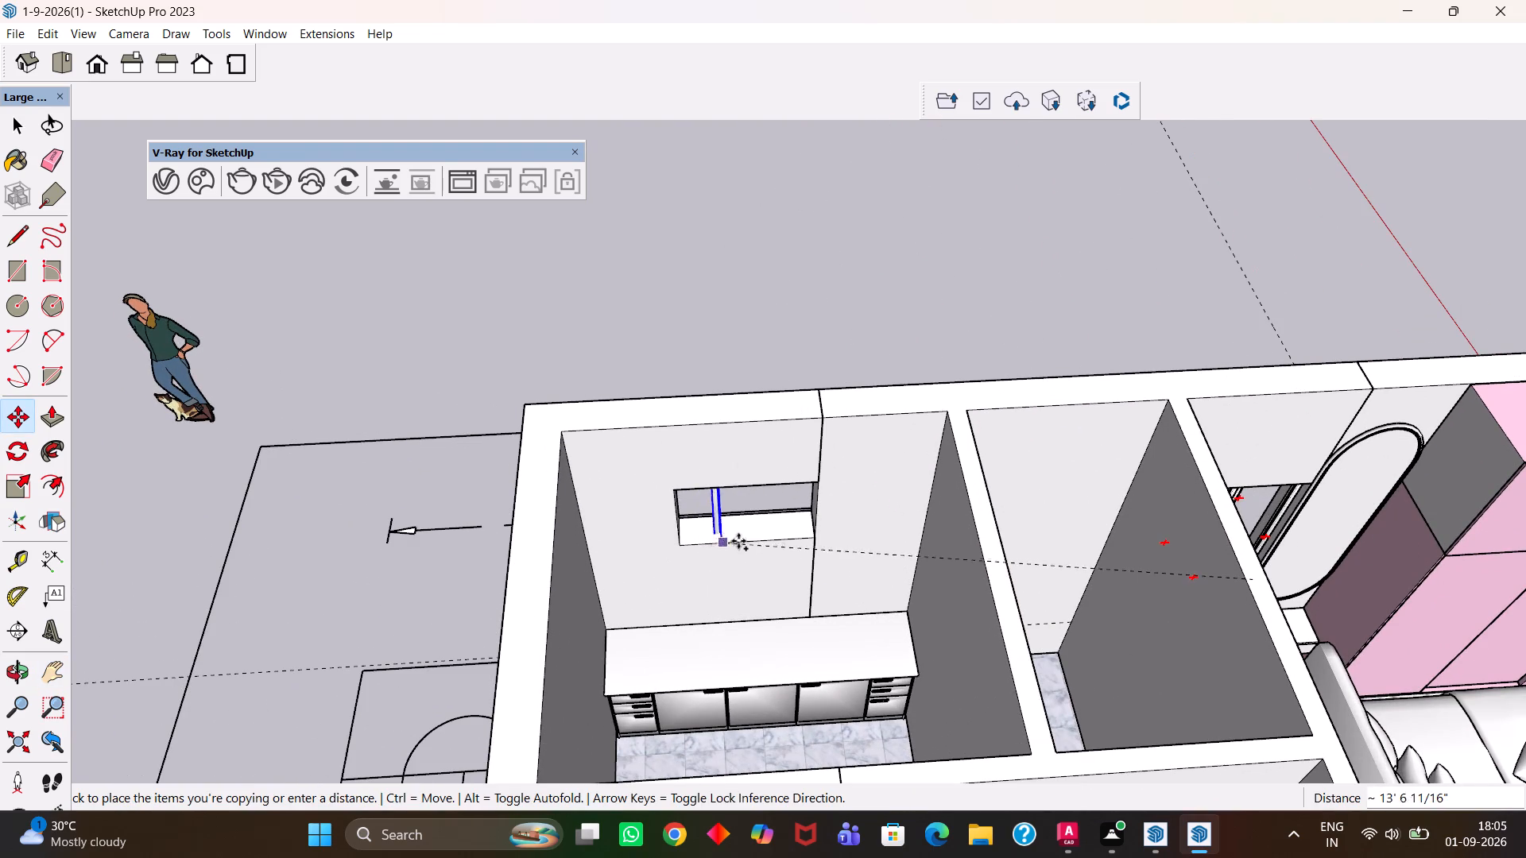
pyautogui.click(811, 540)
# Shift the kitchen window copy 3 1/2" to line up with the bottom corner of its opening.
pyautogui.scroll(8, 819, 543)
pyautogui.click(817, 535)
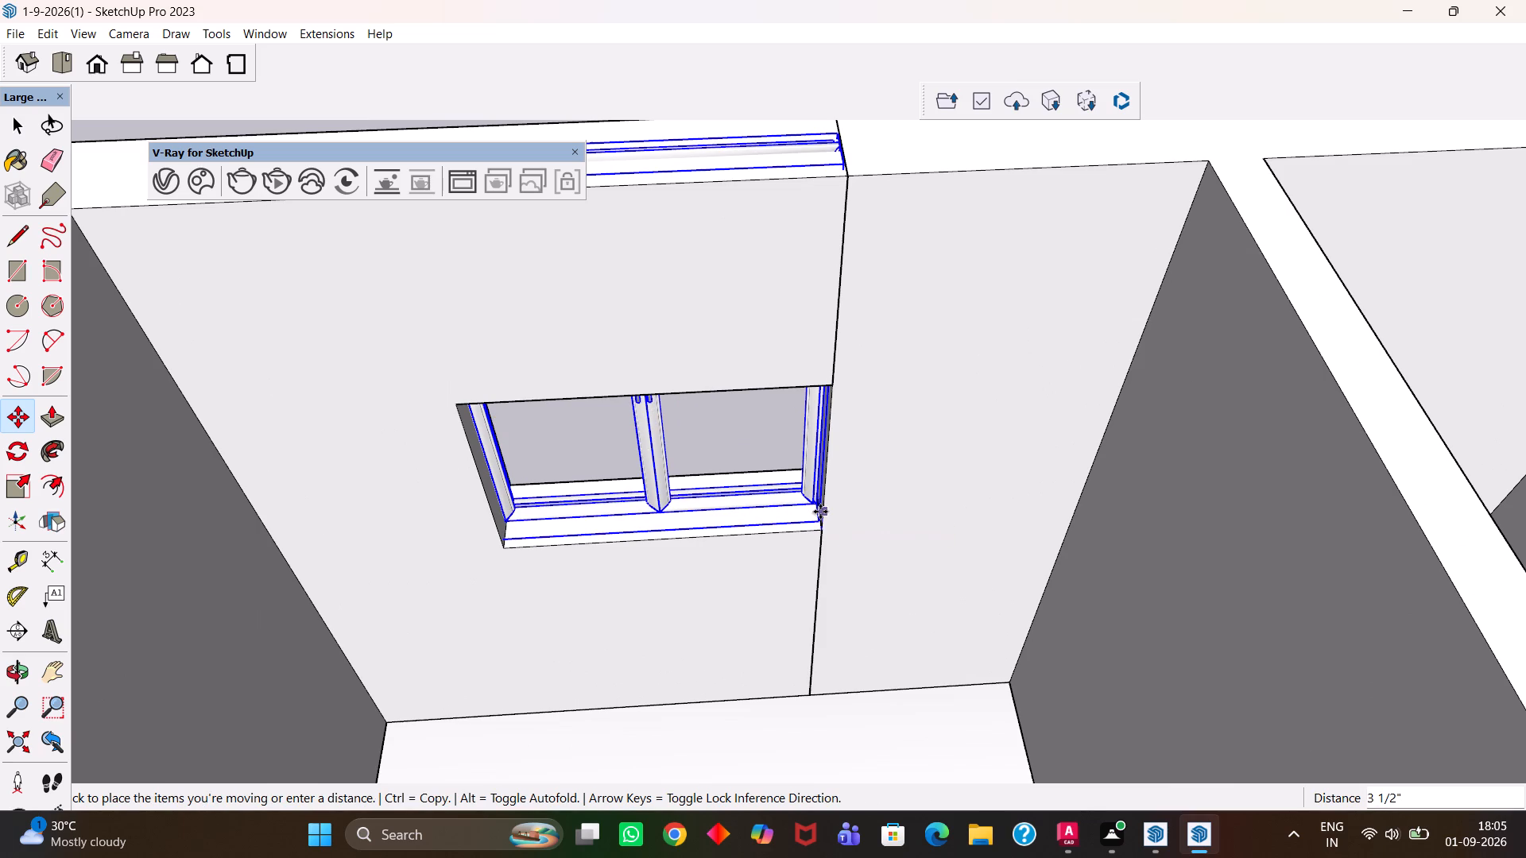
pyautogui.click(820, 512)
# Scale the kitchen window along the blue axis to about 0.49 so its height fits the opening.
pyautogui.scroll(-4, 808, 522)
pyautogui.press('s')
pyautogui.click(694, 300)
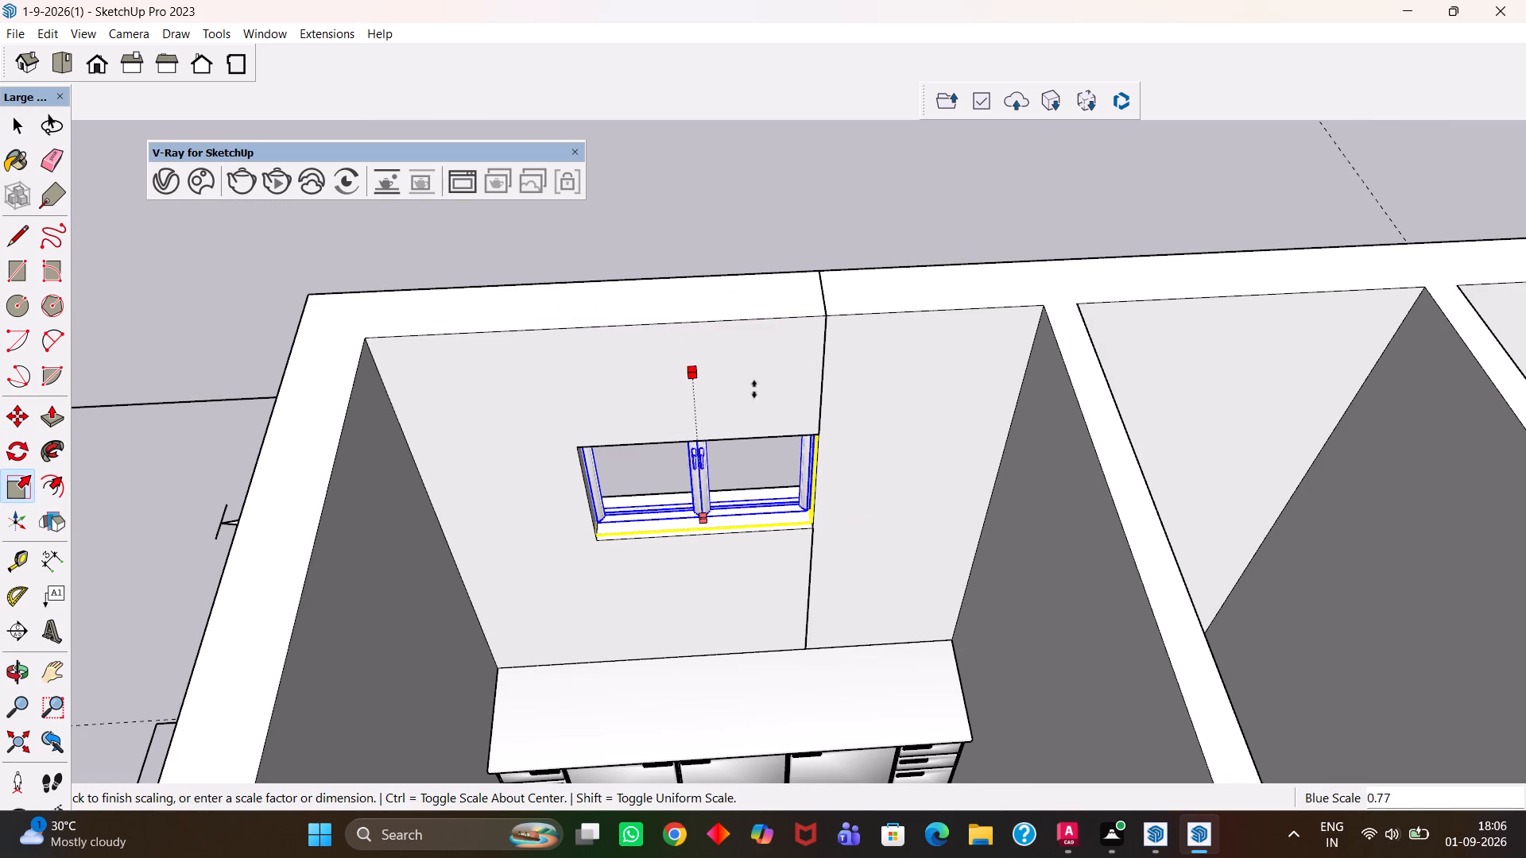
pyautogui.click(785, 437)
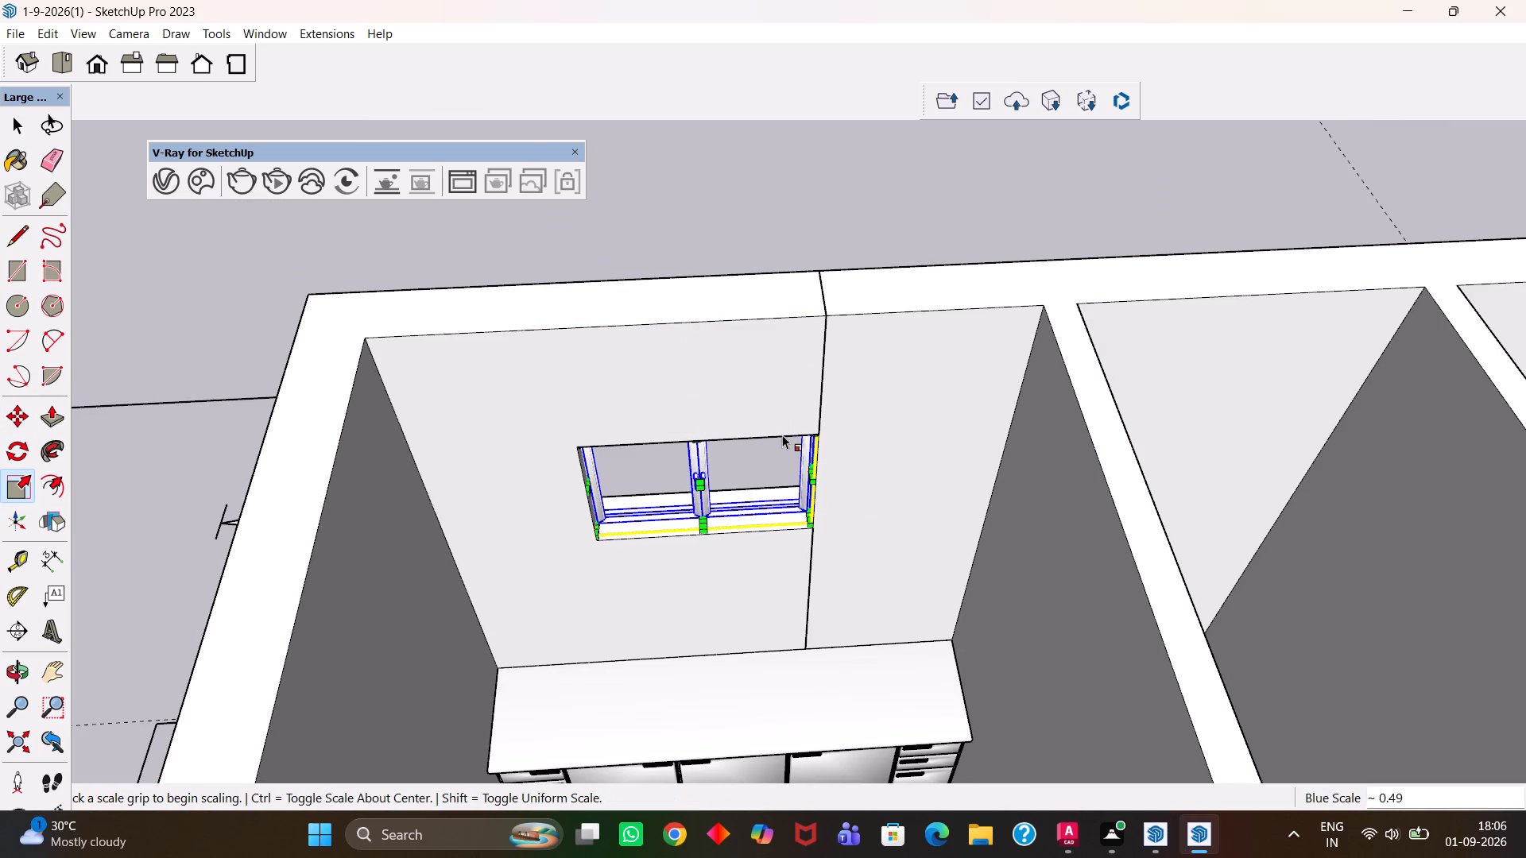
pyautogui.scroll(-2, 782, 435)
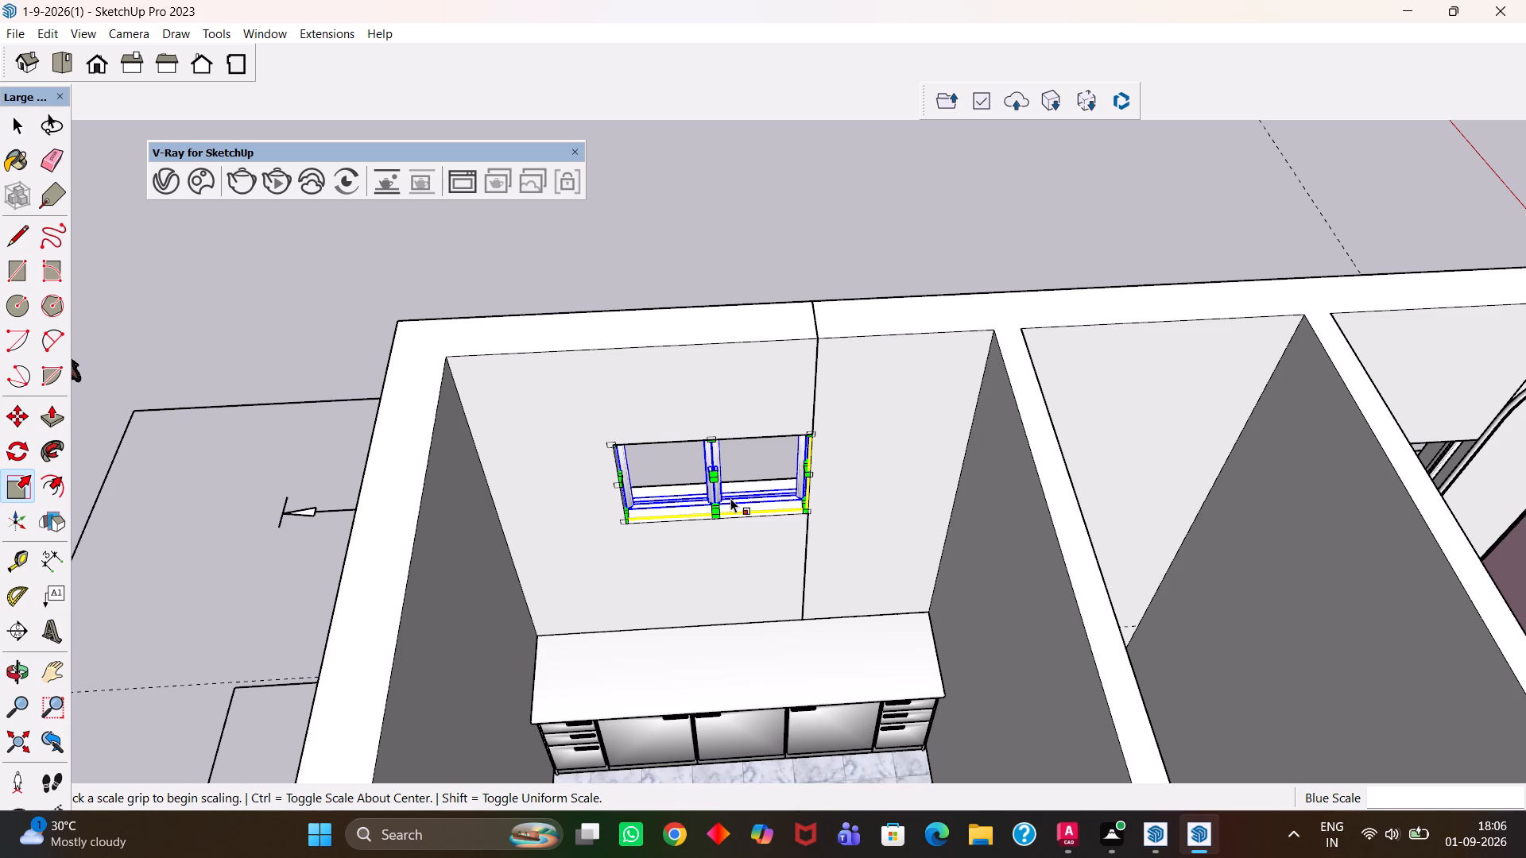
# Examine the house walls from several sides for window openings that are still empty.
pyautogui.press('h')
pyautogui.scroll(-10, 728, 514)
pyautogui.scroll(1, 718, 508)
pyautogui.moveTo(719, 515); pyautogui.dragTo(695, 636, button='middle')
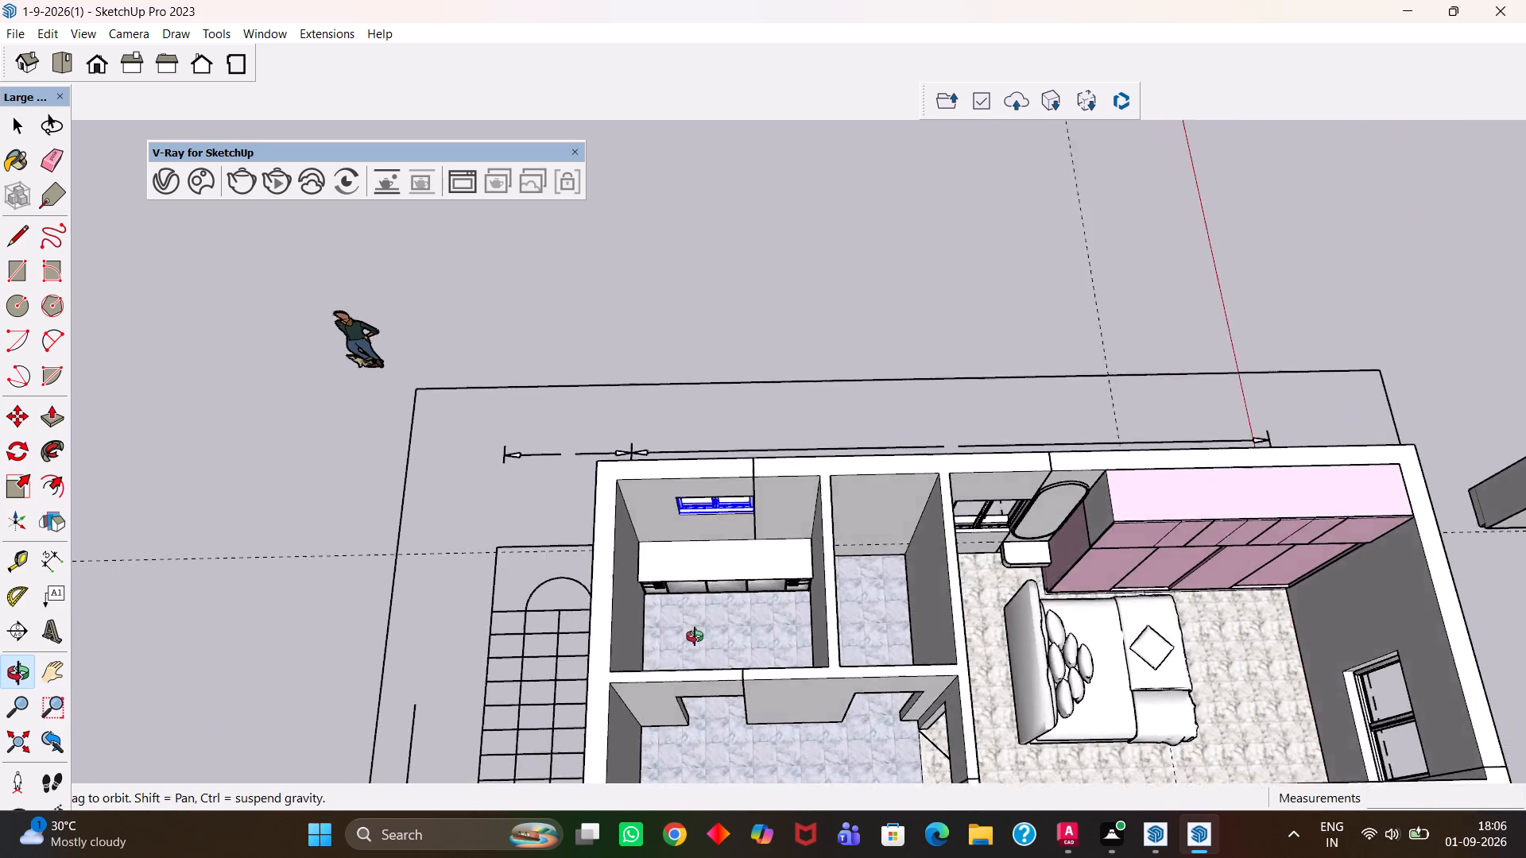
pyautogui.moveTo(695, 636); pyautogui.dragTo(735, 528, button='middle')
pyautogui.press('h')
pyautogui.moveTo(1040, 593); pyautogui.dragTo(839, 542)
pyautogui.moveTo(1073, 492); pyautogui.dragTo(971, 555)
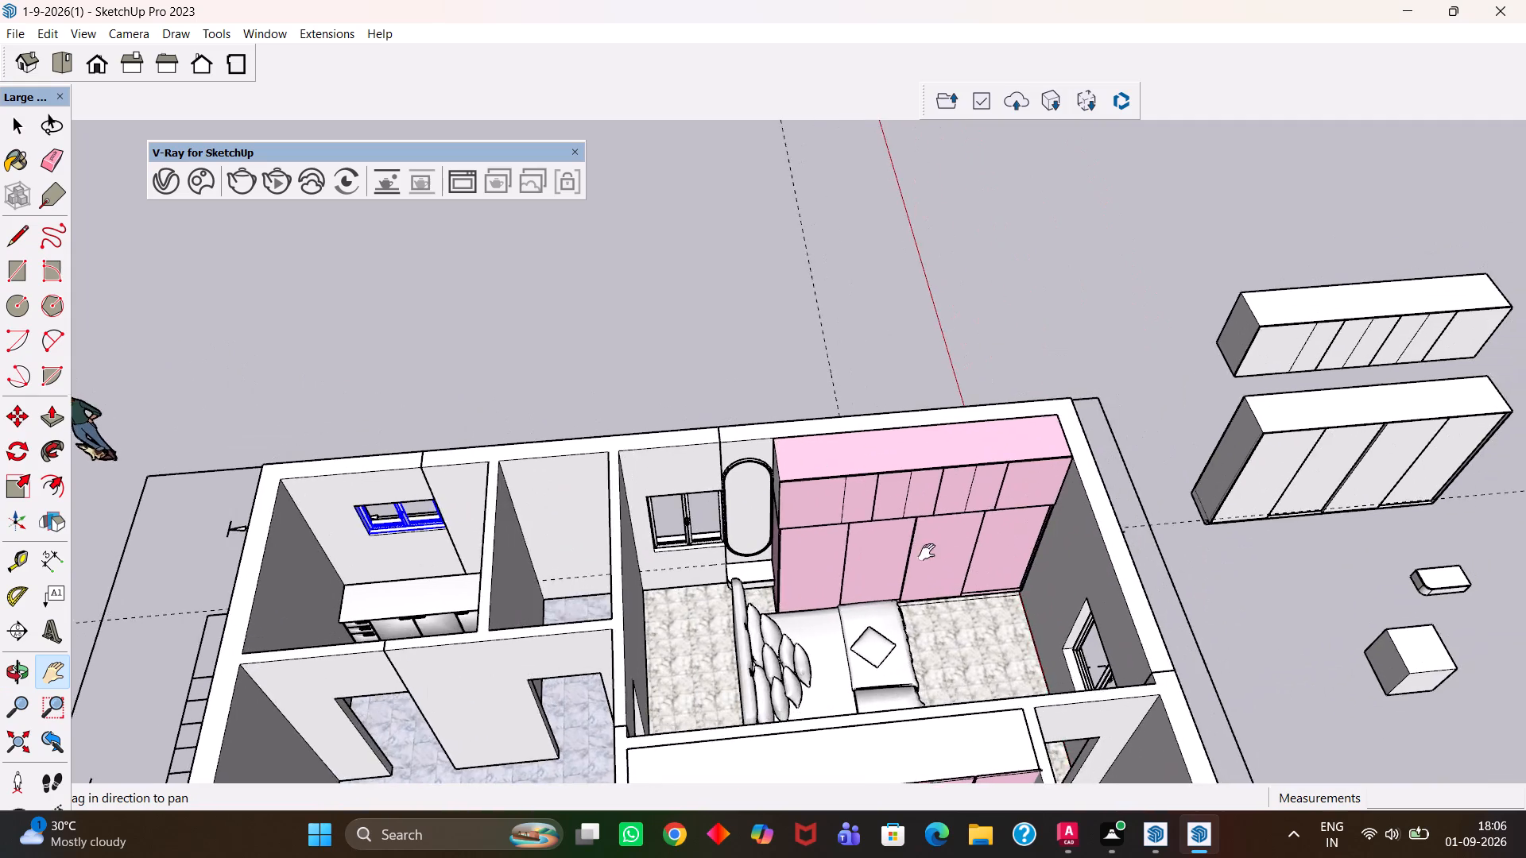
pyautogui.moveTo(889, 552); pyautogui.dragTo(1144, 504, button='middle')
pyautogui.scroll(1, 1226, 565)
pyautogui.moveTo(1198, 535); pyautogui.dragTo(920, 492)
pyautogui.scroll(-5, 967, 495)
pyautogui.moveTo(1165, 562); pyautogui.dragTo(875, 655, button='middle')
pyautogui.scroll(3, 875, 654)
pyautogui.moveTo(877, 666); pyautogui.dragTo(818, 398)
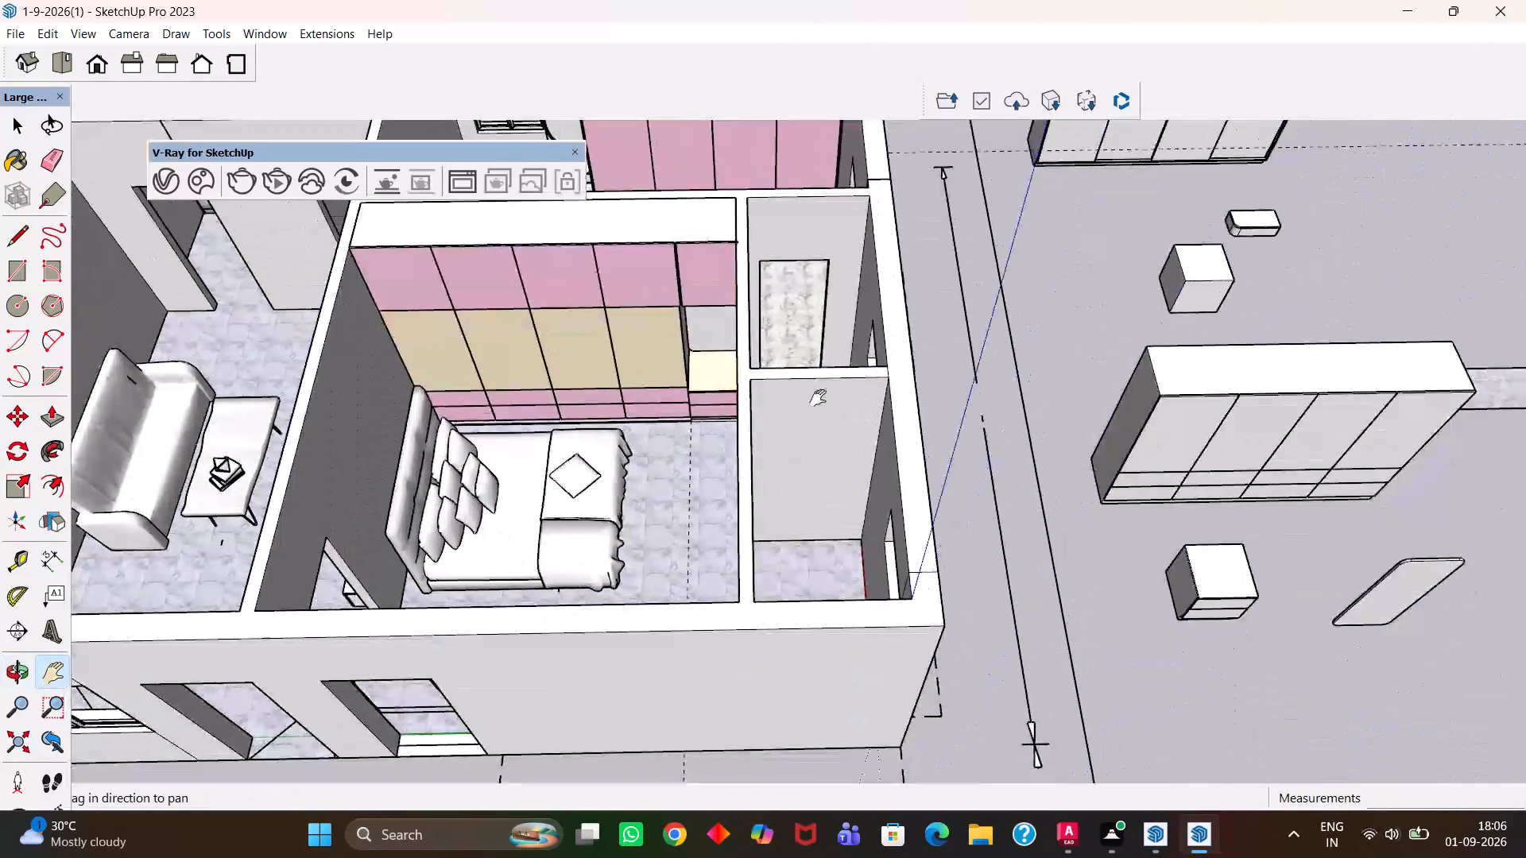
pyautogui.moveTo(818, 398); pyautogui.dragTo(817, 393)
pyautogui.scroll(-5, 788, 427)
pyautogui.moveTo(761, 511); pyautogui.dragTo(741, 517, button='middle')
pyautogui.scroll(1, 735, 522)
pyautogui.moveTo(661, 500); pyautogui.dragTo(878, 581)
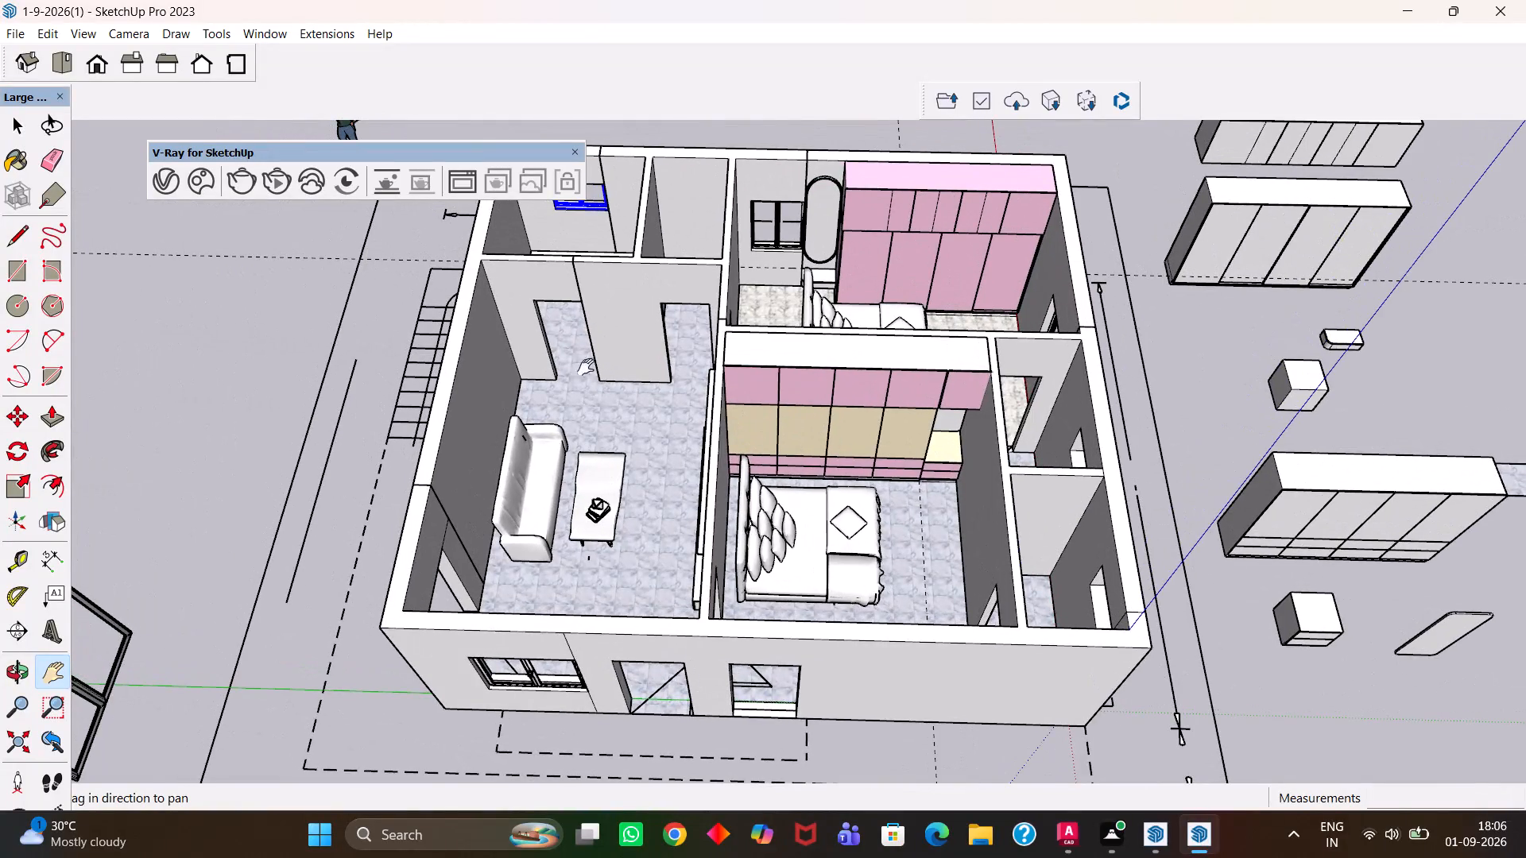
# Copy the kitchen window 29' 2 5/16" to the outer-wall opening of the small room beside the pink-wardrobe bedroom.
pyautogui.scroll(1, 565, 351)
pyautogui.moveTo(564, 342); pyautogui.dragTo(575, 538)
pyautogui.scroll(3, 590, 367)
pyautogui.press('m')
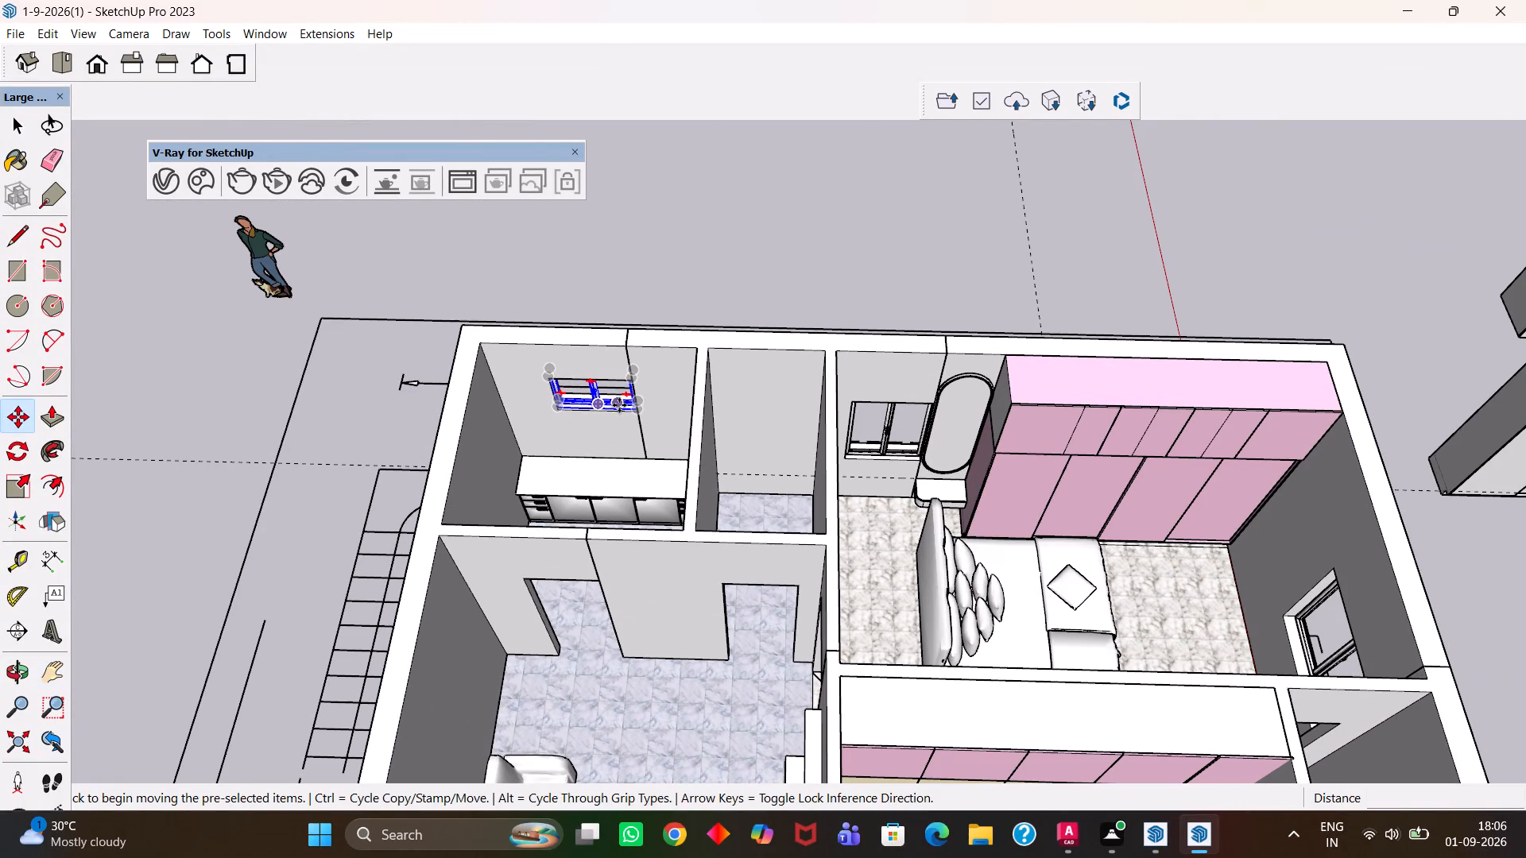
pyautogui.click(630, 414)
pyautogui.press('h')
pyautogui.scroll(-7, 559, 413)
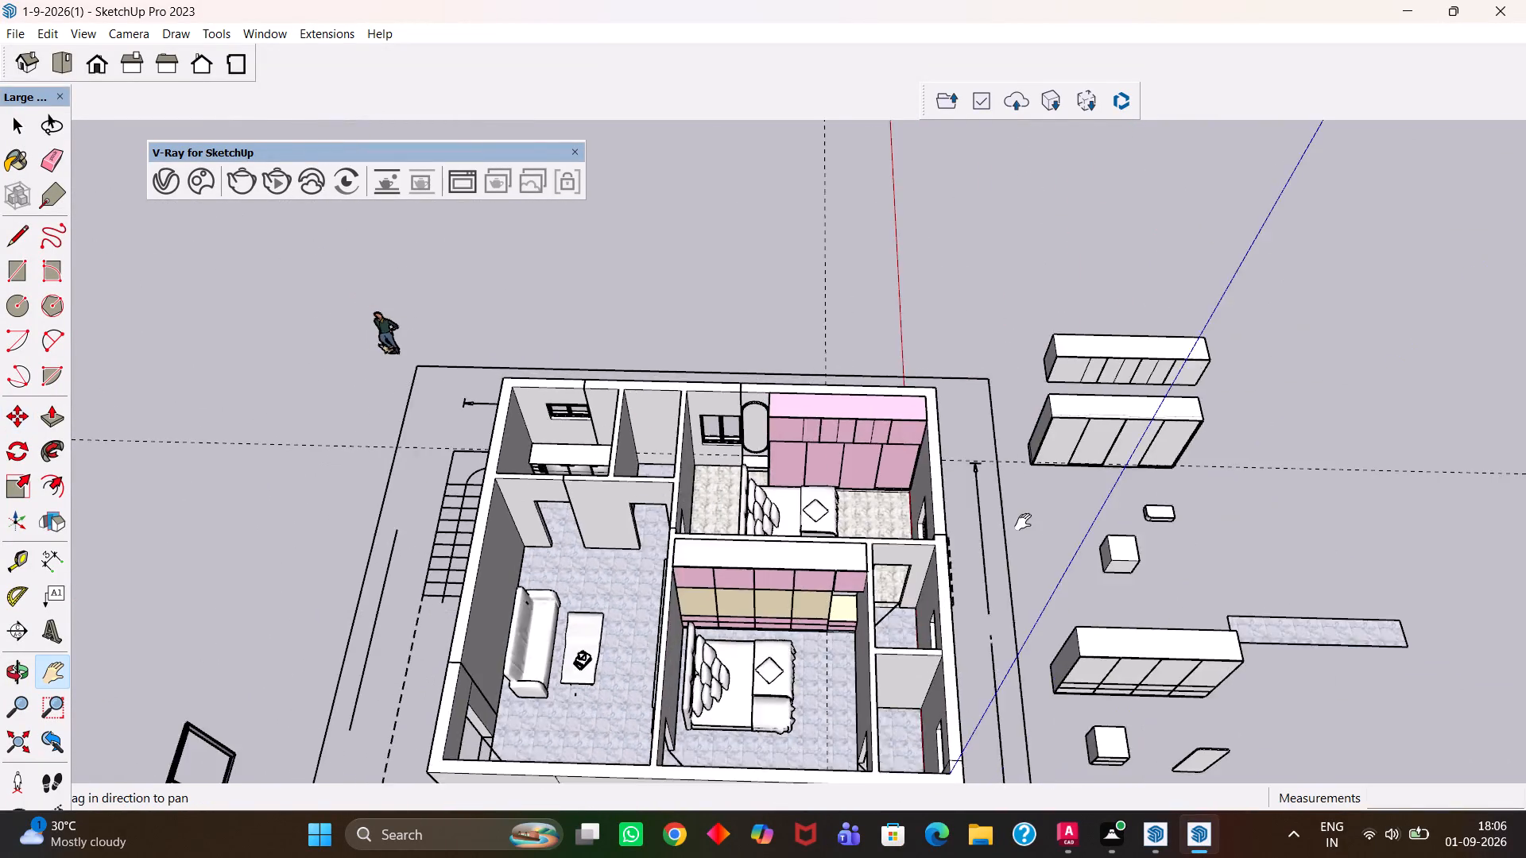
pyautogui.moveTo(1023, 522); pyautogui.dragTo(692, 432)
pyautogui.moveTo(734, 539); pyautogui.dragTo(471, 525, button='middle')
pyautogui.scroll(4, 467, 544)
pyautogui.moveTo(549, 404); pyautogui.dragTo(846, 593)
pyautogui.moveTo(849, 619); pyautogui.dragTo(756, 601, button='middle')
pyautogui.middleClick(754, 601)
pyautogui.scroll(3, 751, 598)
pyautogui.press('Escape')
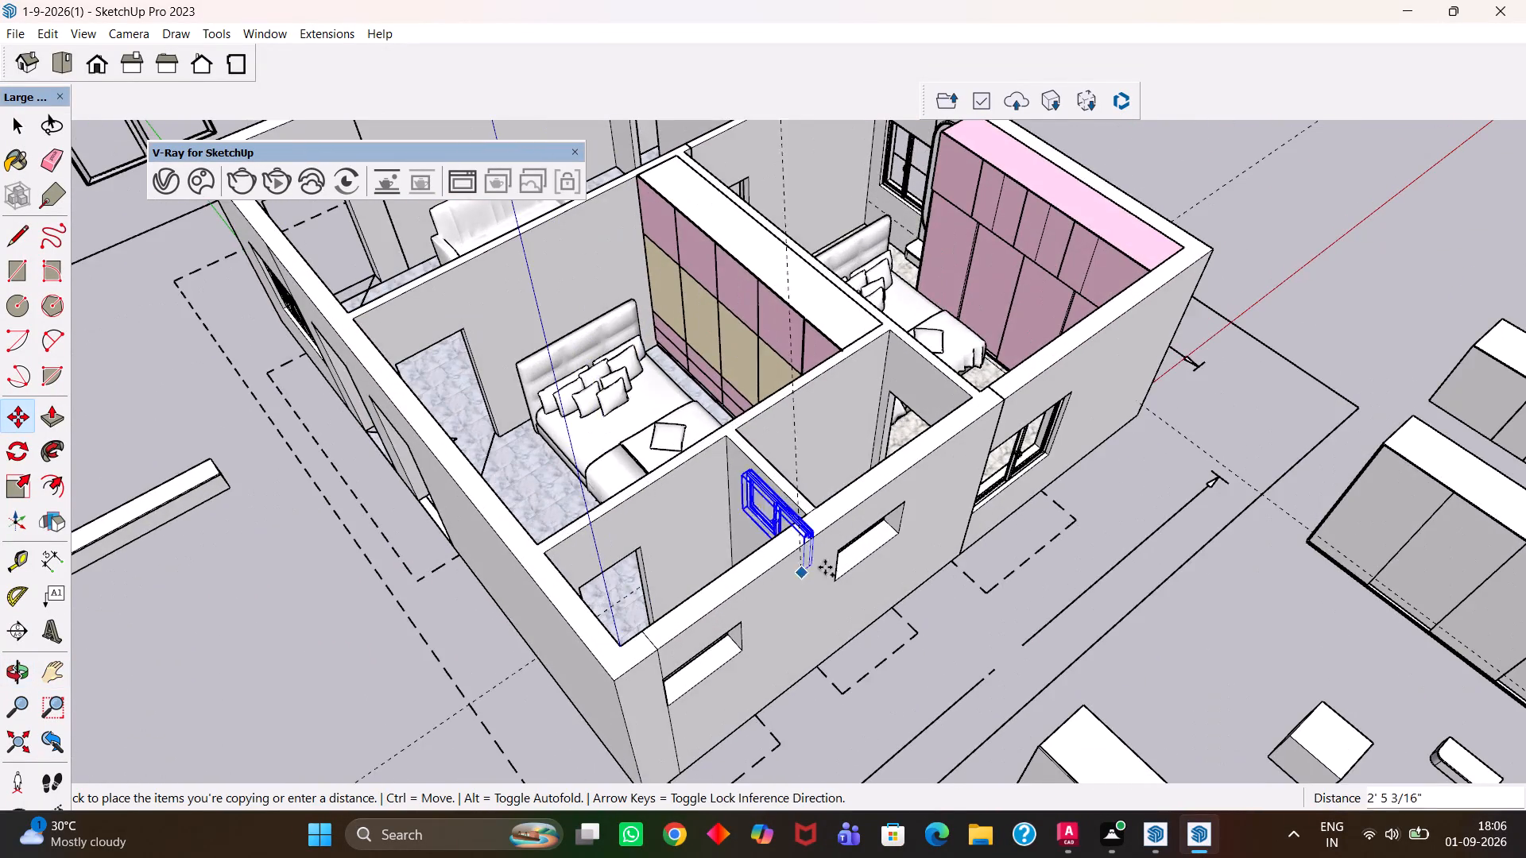
pyautogui.scroll(6, 891, 563)
pyautogui.click(858, 536)
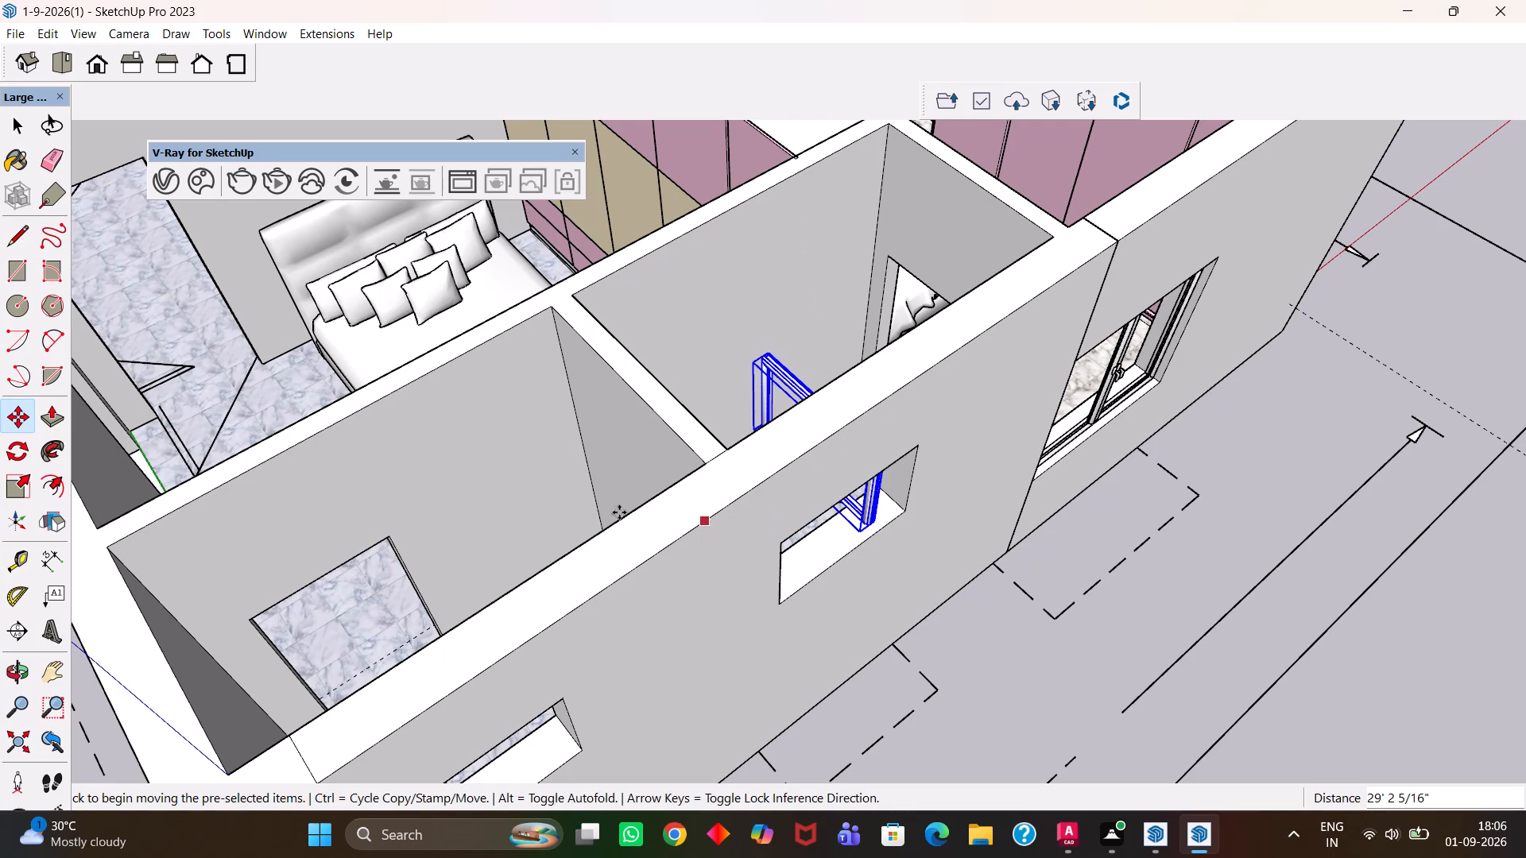
# Rotate the copied window horizontally about its bottom corner so it runs parallel to the small room's outer wall.
pyautogui.click(17, 446)
pyautogui.click(848, 535)
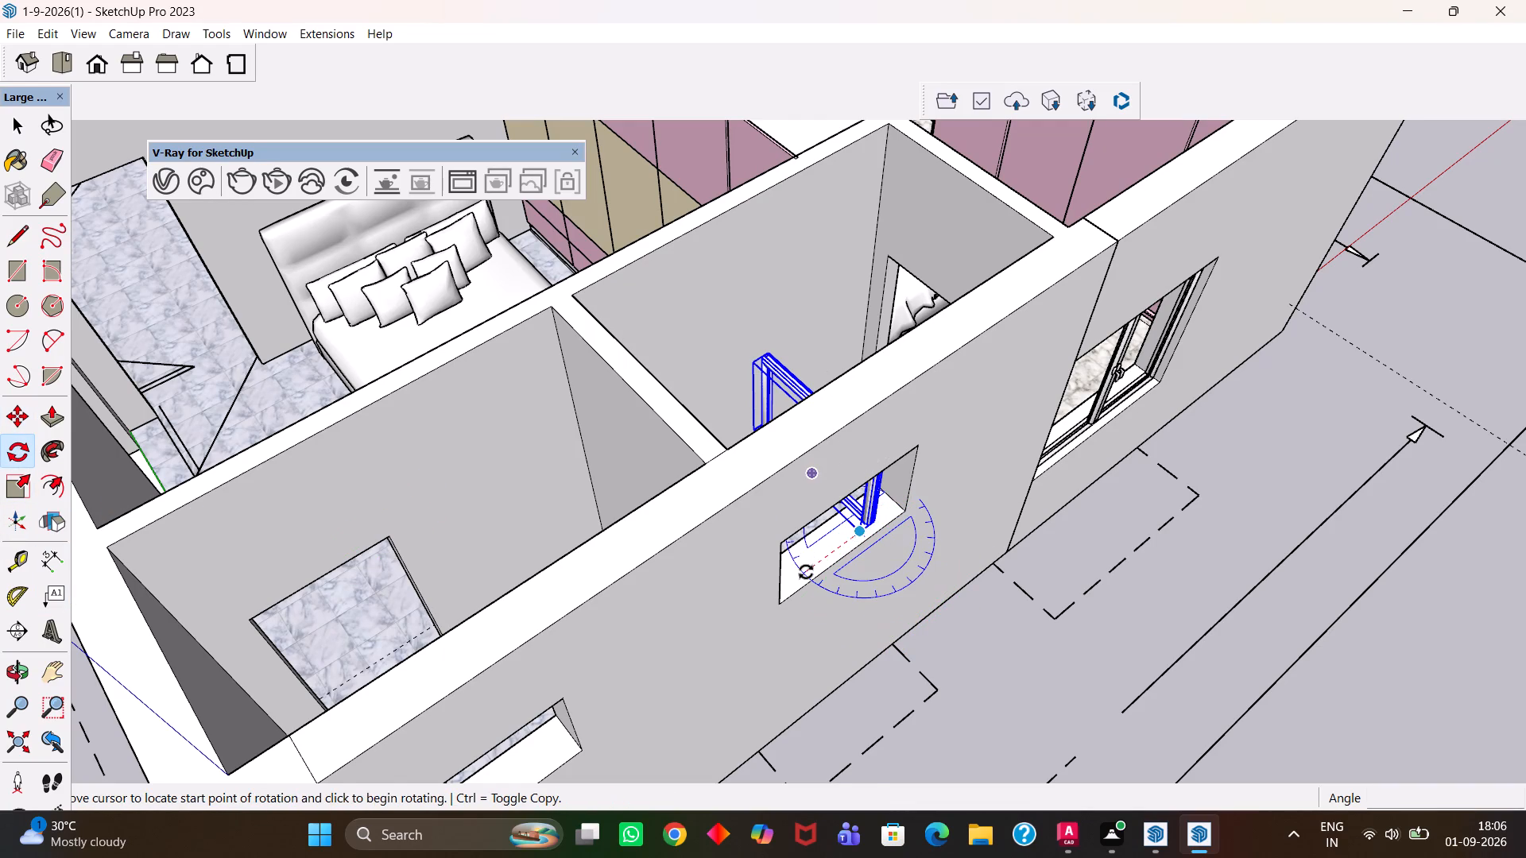
pyautogui.click(806, 572)
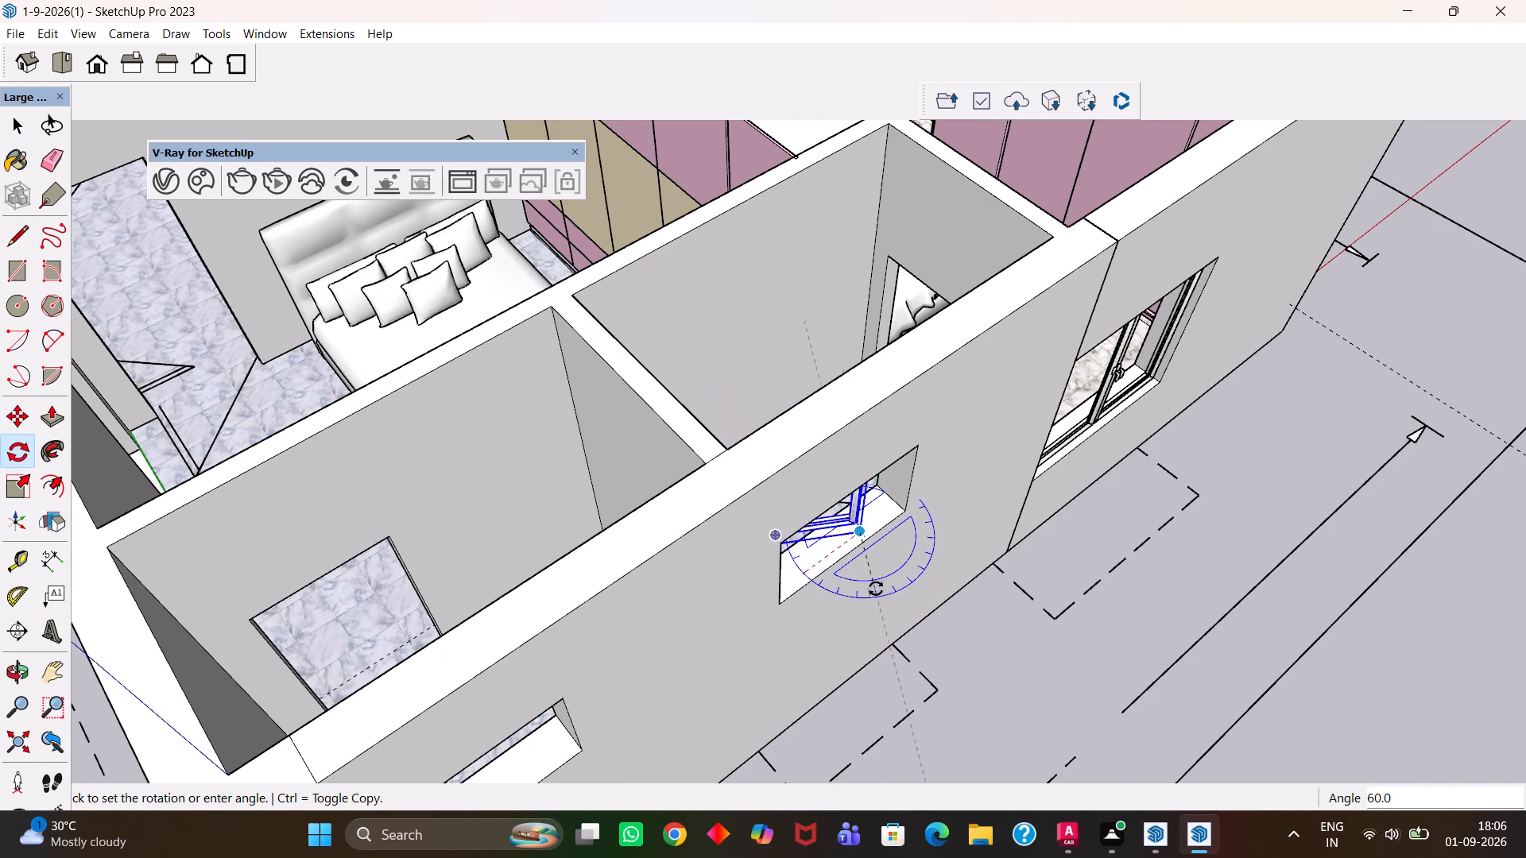
pyautogui.click(886, 573)
# Move the rotated window 11 3/4" so its bottom corner meets the outer corner of the small room's opening.
pyautogui.press('m')
pyautogui.scroll(2, 886, 570)
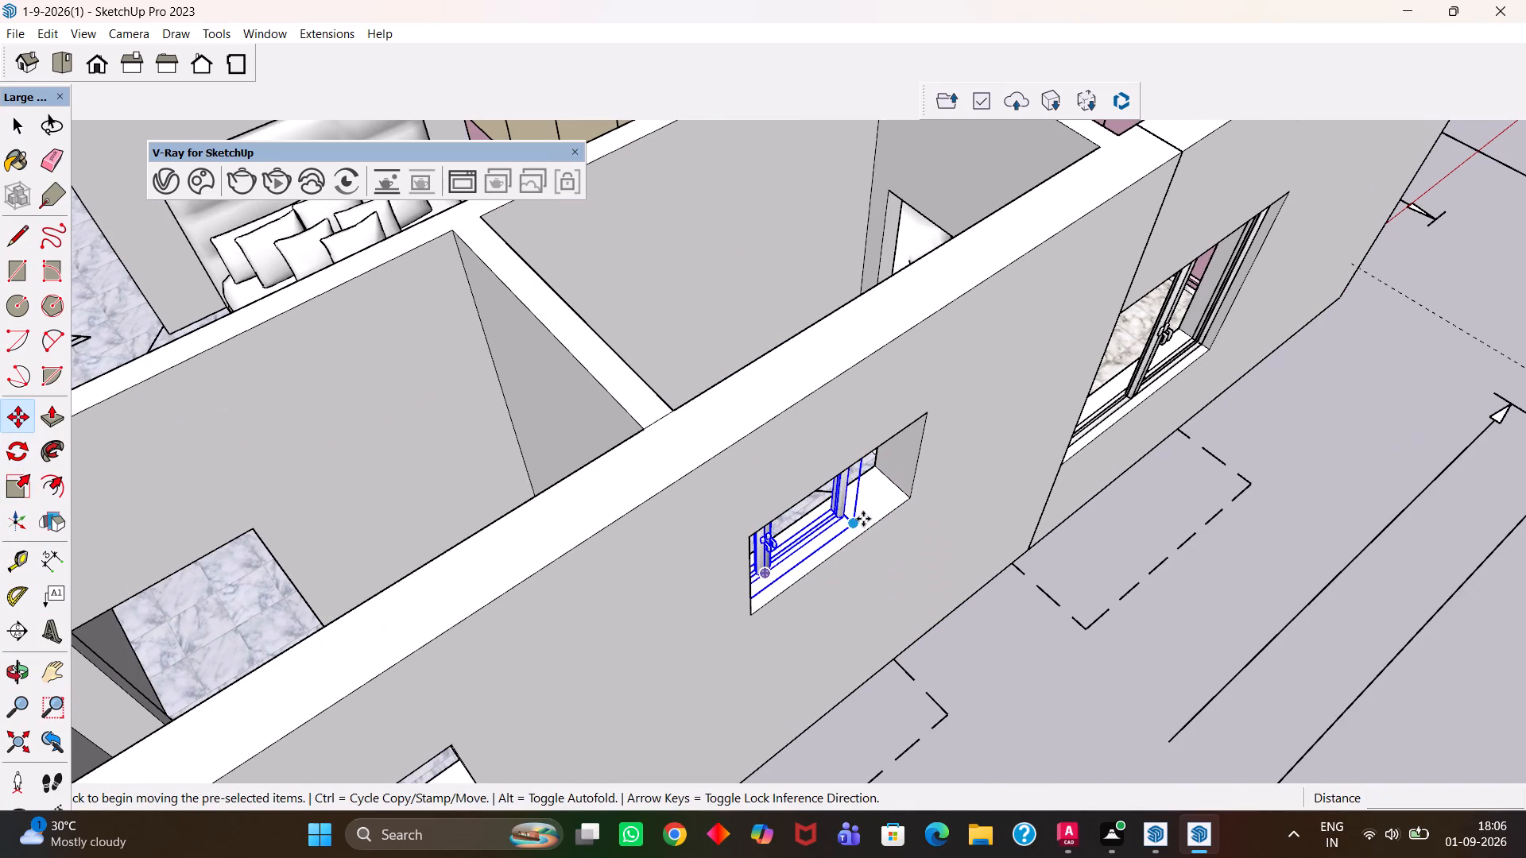
pyautogui.click(855, 524)
pyautogui.click(909, 497)
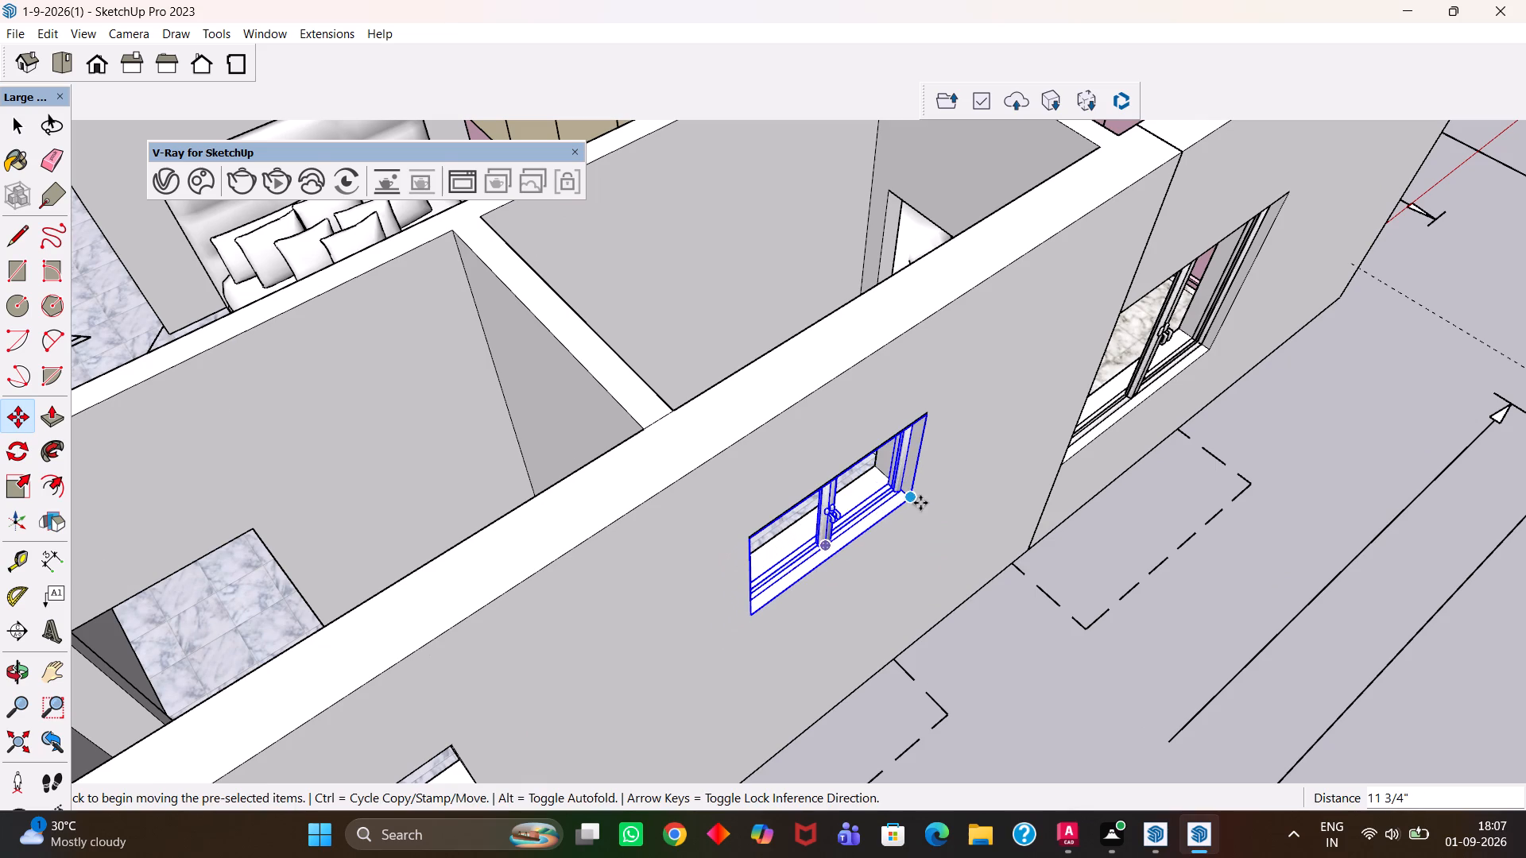
# Copy the fitted small-room window about 7' 3/8" to the adjacent corner room's opening in the same outer wall.
pyautogui.click(916, 499)
pyautogui.press('h')
pyautogui.scroll(-6, 766, 550)
pyautogui.moveTo(660, 570); pyautogui.dragTo(838, 430)
pyautogui.press('Escape')
pyautogui.scroll(1, 813, 555)
pyautogui.click(761, 572)
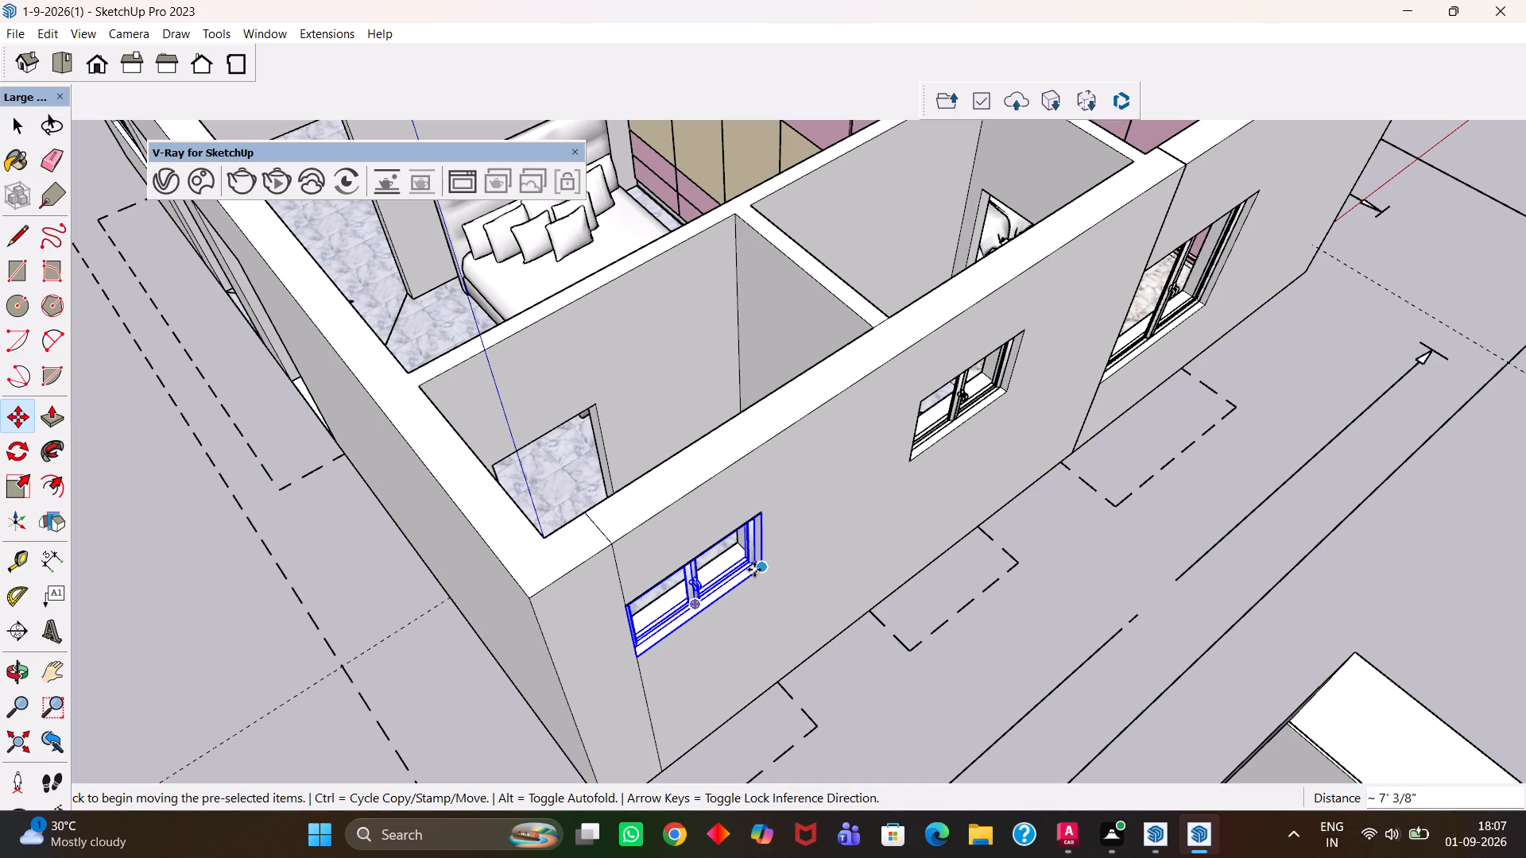
# Search the downloaded Chaos Cosmos assets for door.
pyautogui.press('h')
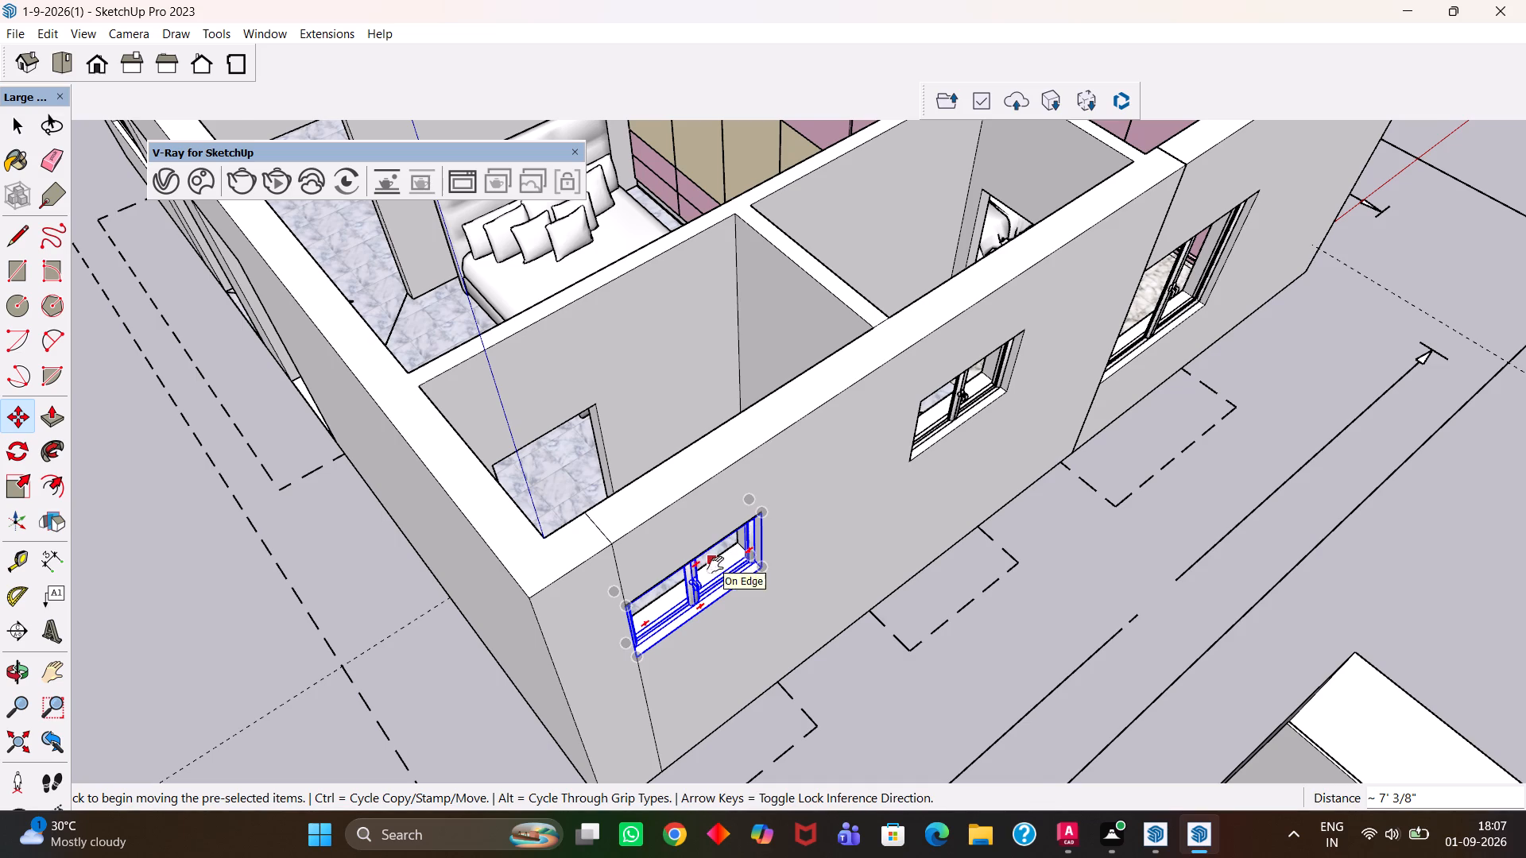
pyautogui.scroll(-9, 715, 565)
pyautogui.moveTo(711, 449); pyautogui.dragTo(754, 499, button='middle')
pyautogui.click(202, 189)
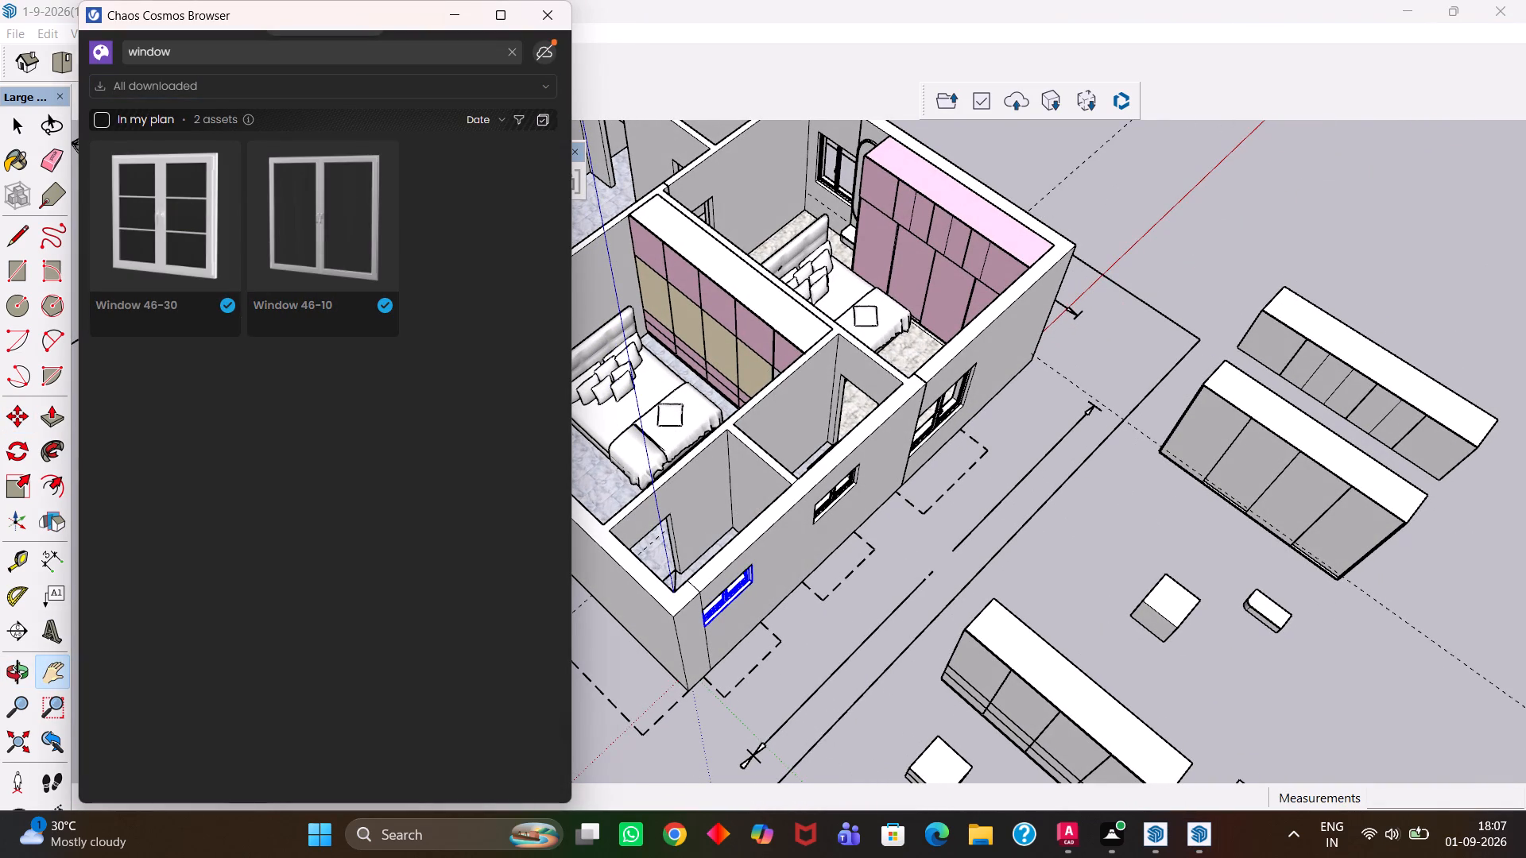
pyautogui.click(196, 49)
pyautogui.press('BackSpace')
pyautogui.press('BackSpace')
pyautogui.press('BackSpace')
pyautogui.press('BackSpace')
pyautogui.press('BackSpace')
pyautogui.press('BackSpace')
pyautogui.press('BackSpace')
pyautogui.press('BackSpace')
pyautogui.press('BackSpace')
pyautogui.press('BackSpace')
pyautogui.press('BackSpace')
pyautogui.press('BackSpace')
pyautogui.press('BackSpace')
pyautogui.press('BackSpace')
pyautogui.press('BackSpace')
pyautogui.press('BackSpace')
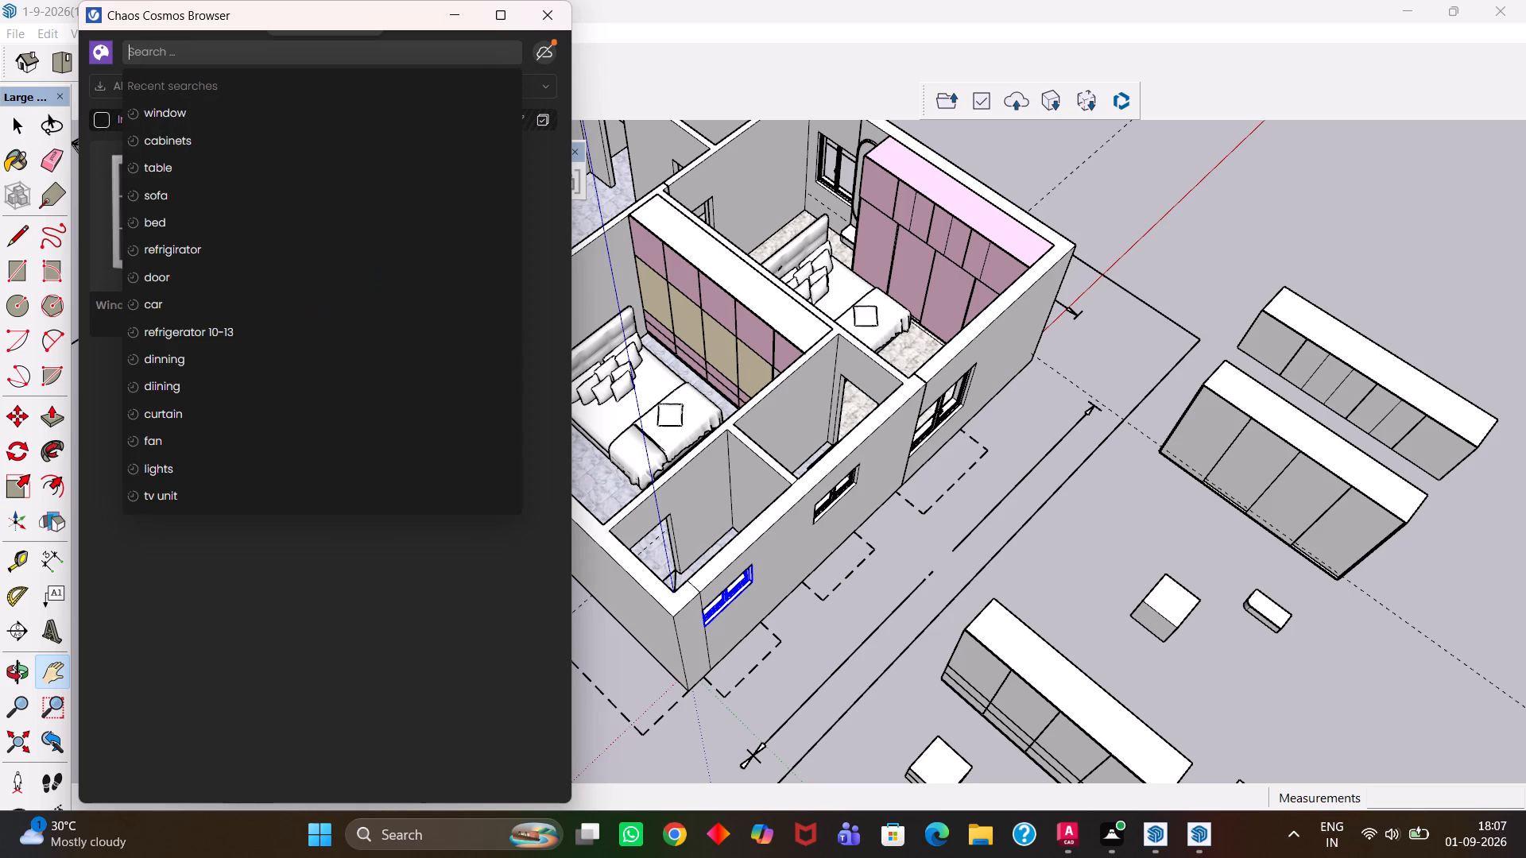
pyautogui.write('door')
pyautogui.press('Return')
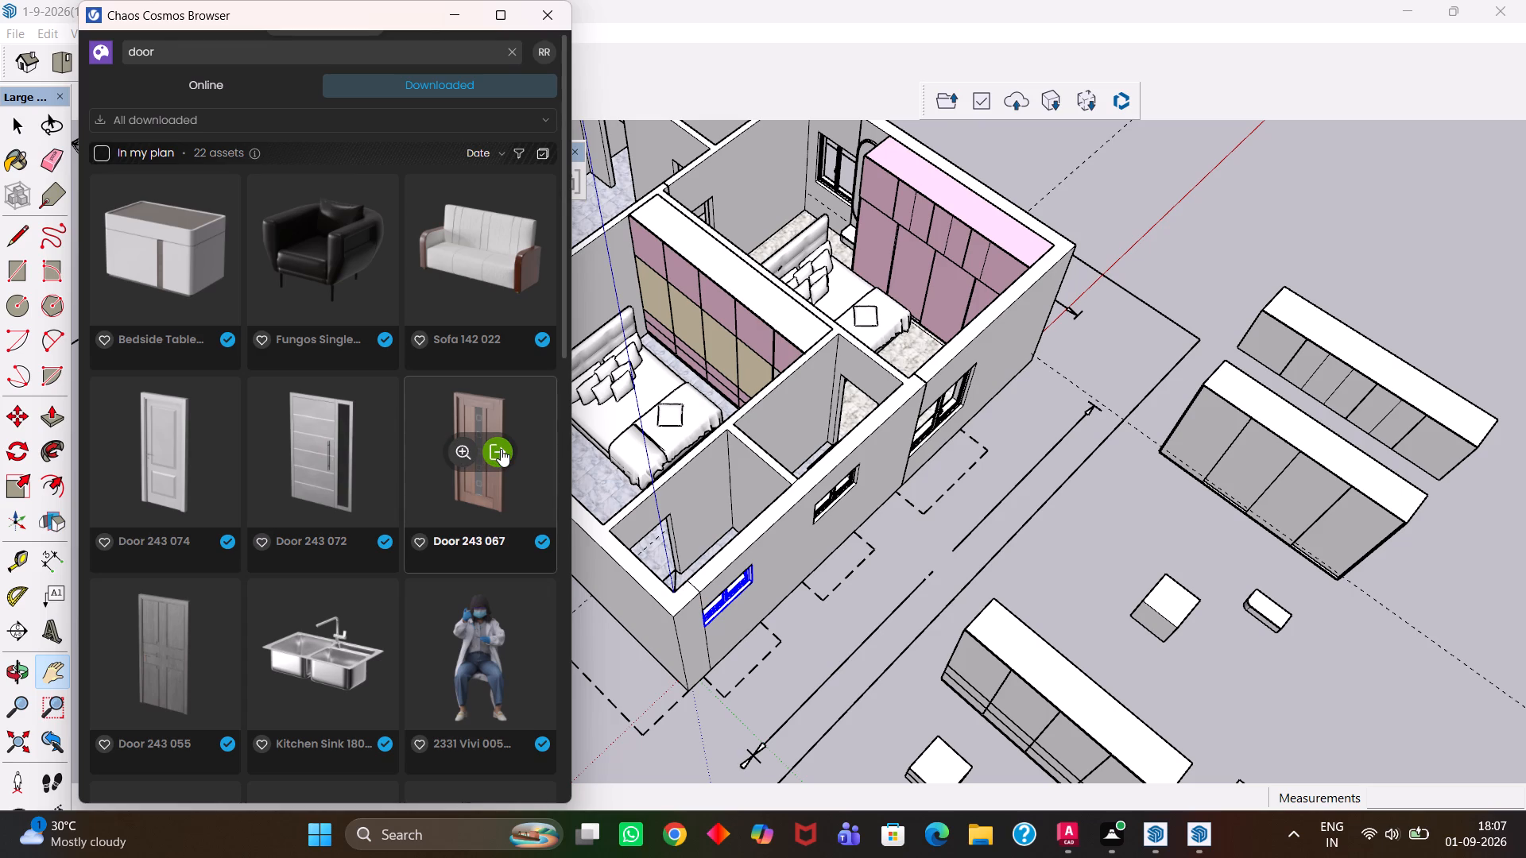
# Import the Door 243 067 asset and place it at the doorway of the bedroom with the pink-and-beige wardrobe.
pyautogui.doubleClick(501, 449)
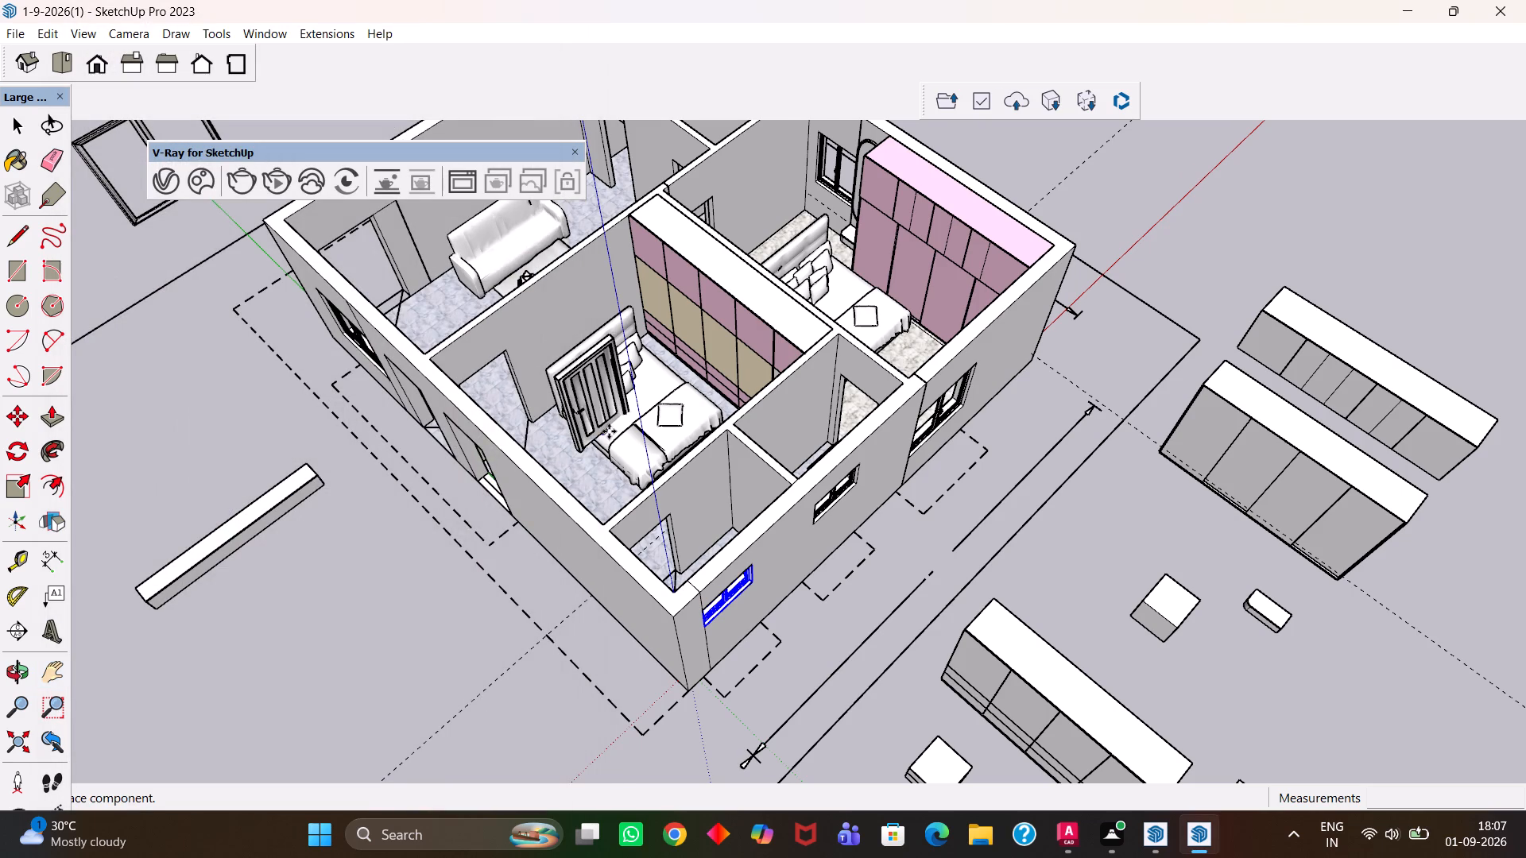
pyautogui.scroll(9, 515, 437)
pyautogui.moveTo(552, 436); pyautogui.dragTo(416, 455, button='middle')
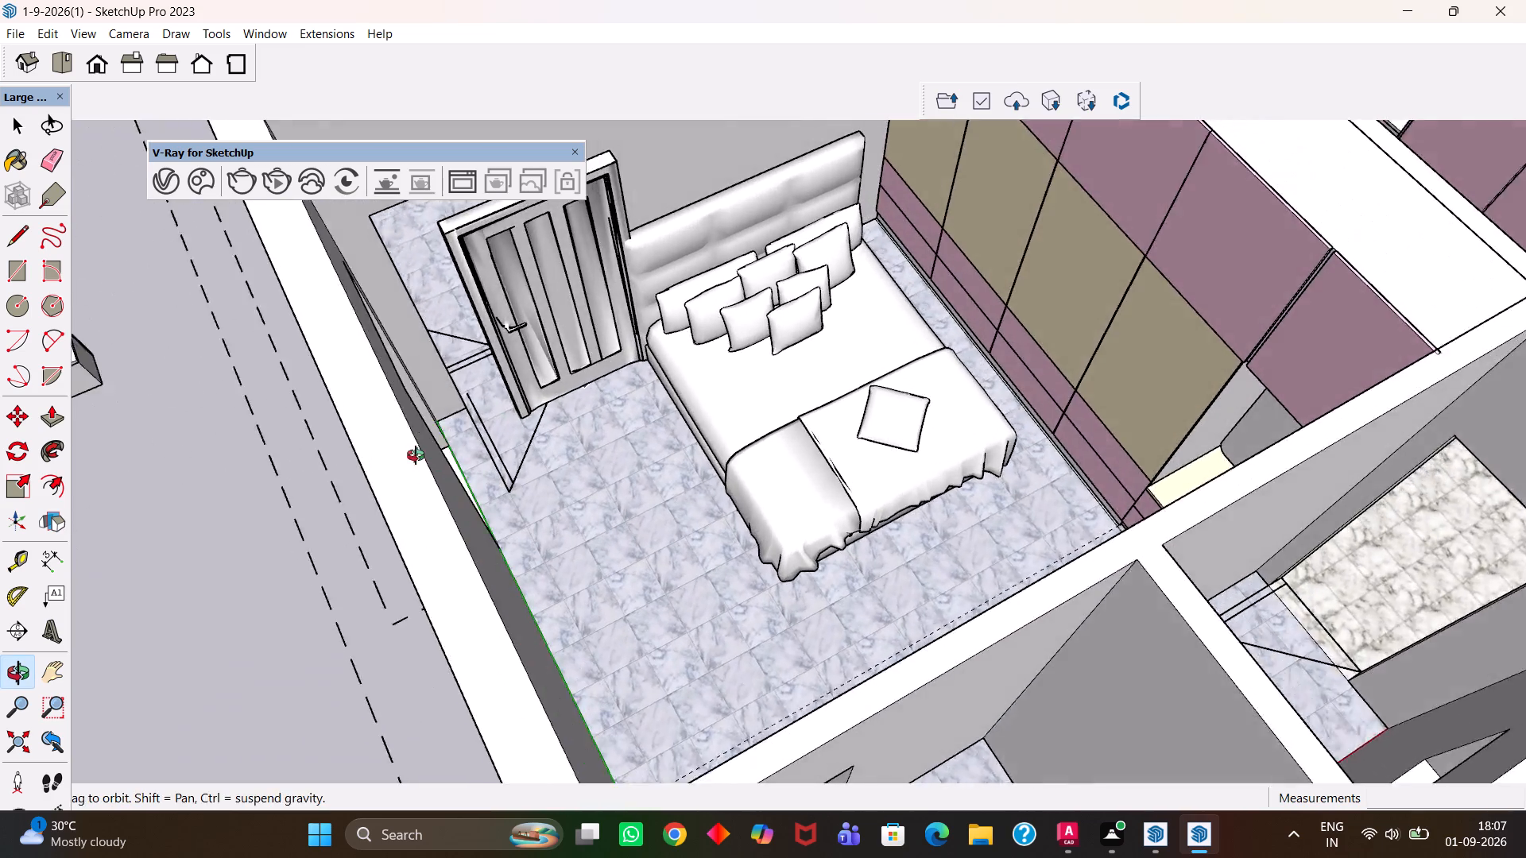
pyautogui.moveTo(416, 455); pyautogui.dragTo(386, 455, button='middle')
pyautogui.scroll(1, 423, 379)
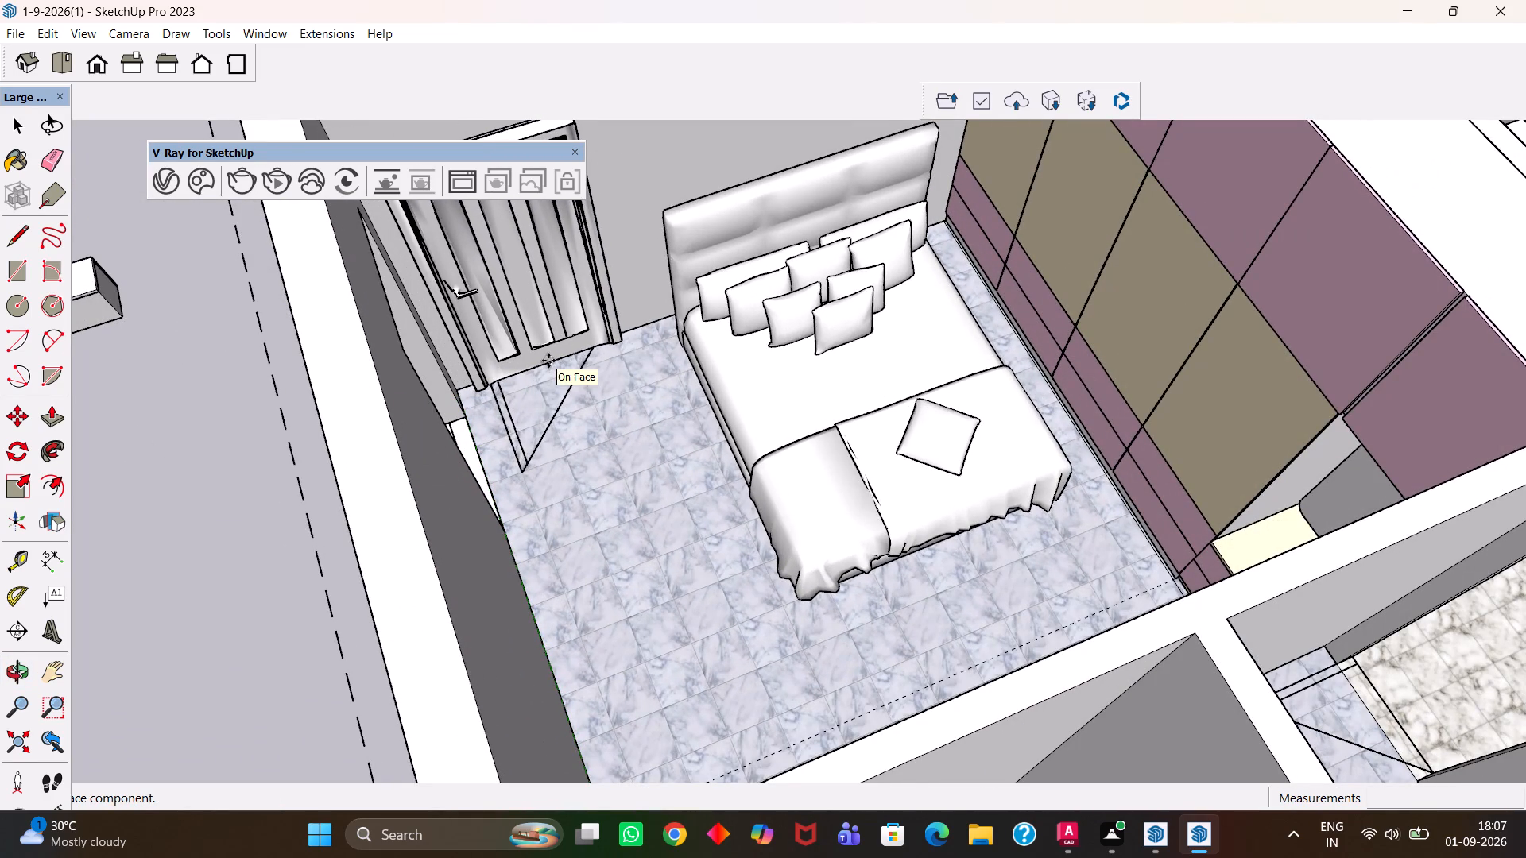
pyautogui.click(548, 361)
pyautogui.press('Escape')
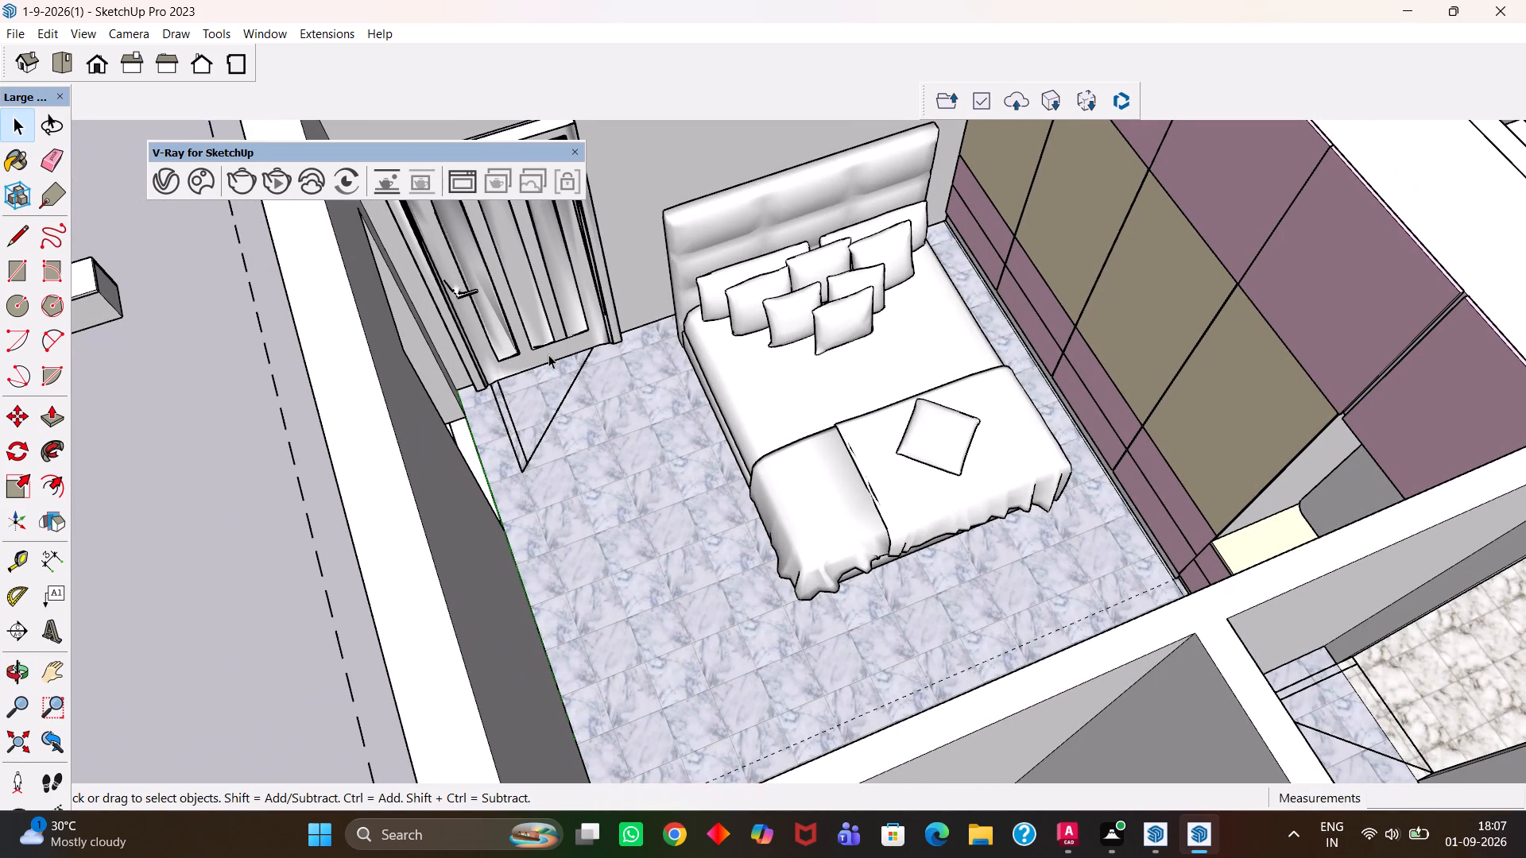
# Move the imported door by its bottom corner nearest the bed to the matching floor corner of the bedroom doorway.
pyautogui.click(546, 333)
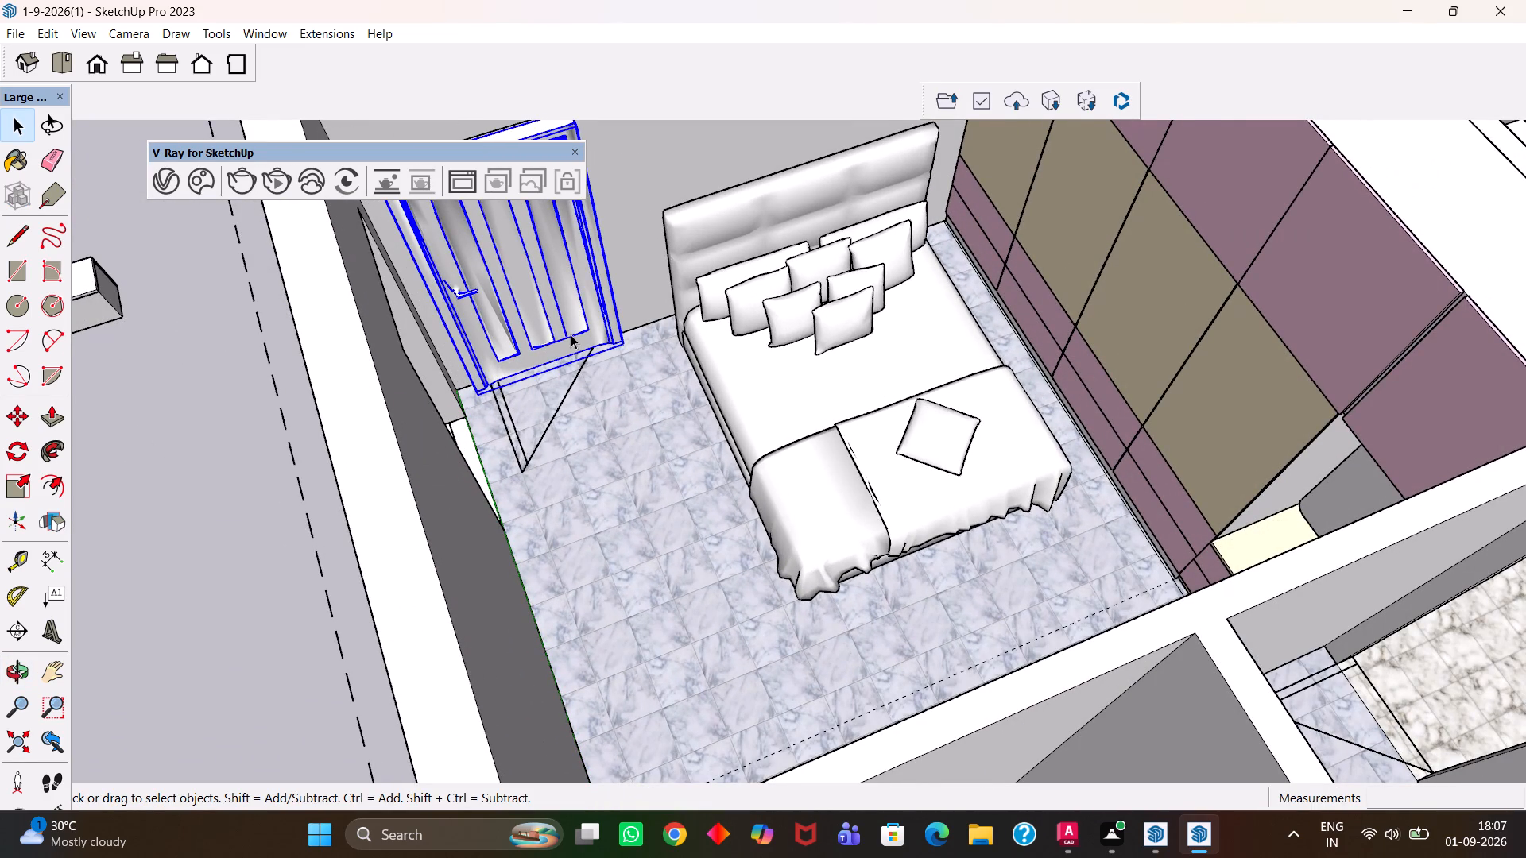
pyautogui.scroll(4, 571, 335)
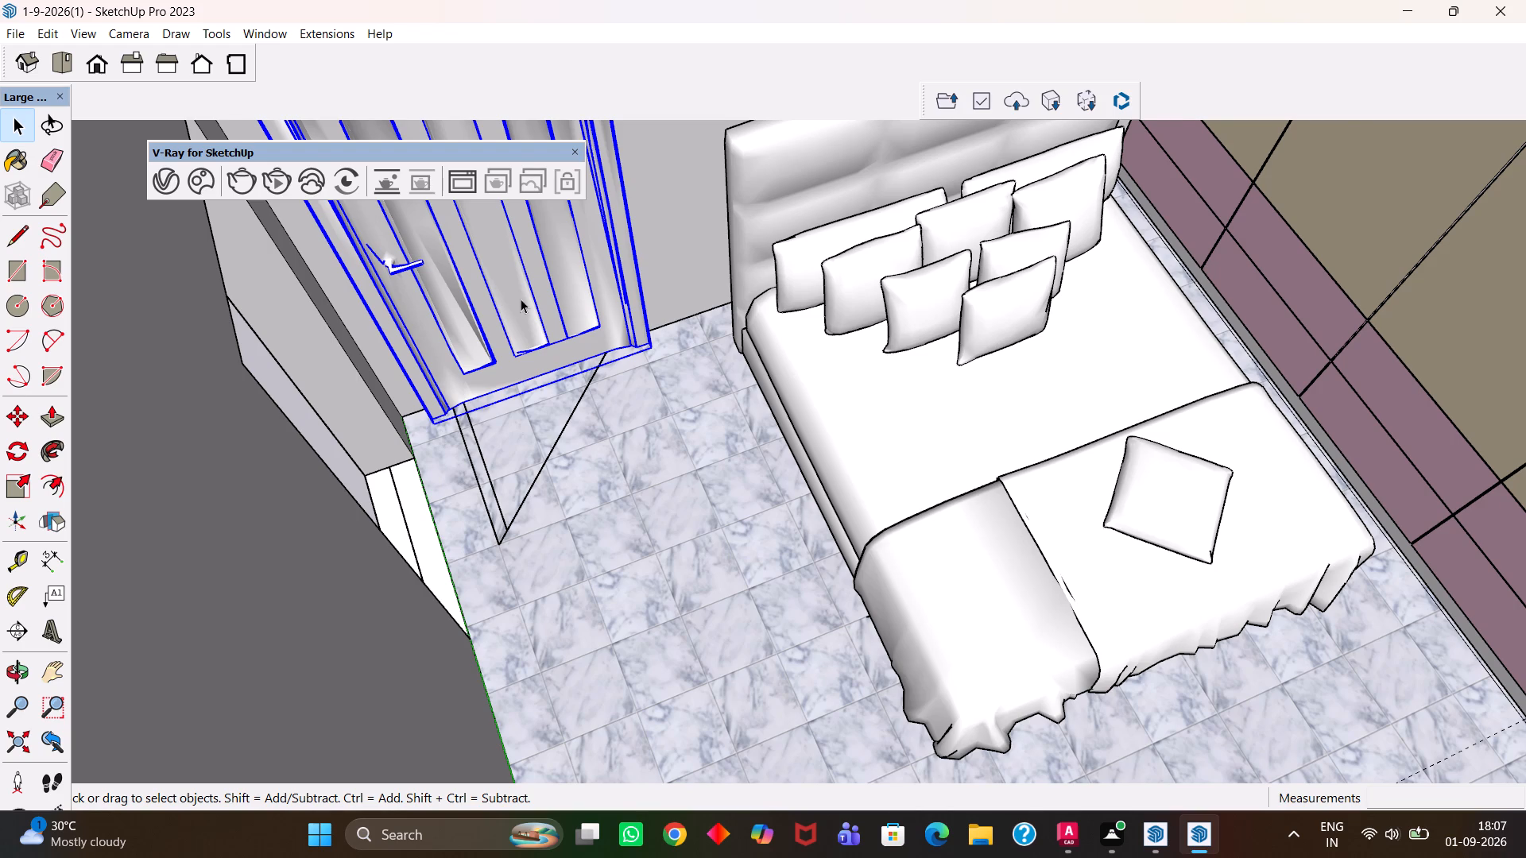
pyautogui.scroll(2, 529, 300)
pyautogui.press('m')
pyautogui.scroll(1, 607, 330)
pyautogui.click(677, 361)
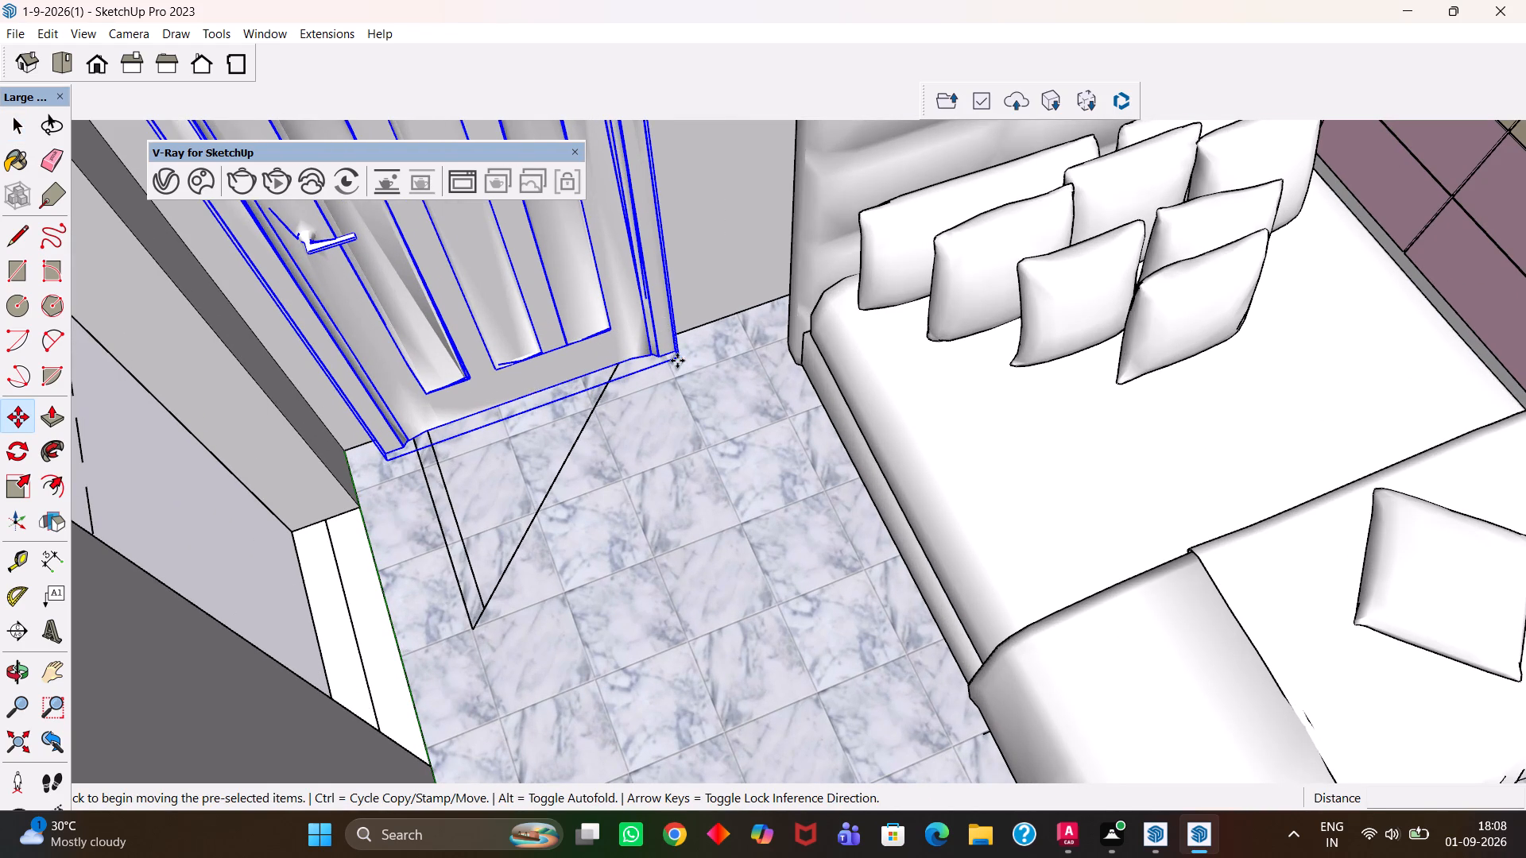
pyautogui.click(652, 342)
# Scale the door's width to about 0.85 and slightly reduce its height to fit the bedroom doorway.
pyautogui.press('h')
pyautogui.scroll(-5, 645, 349)
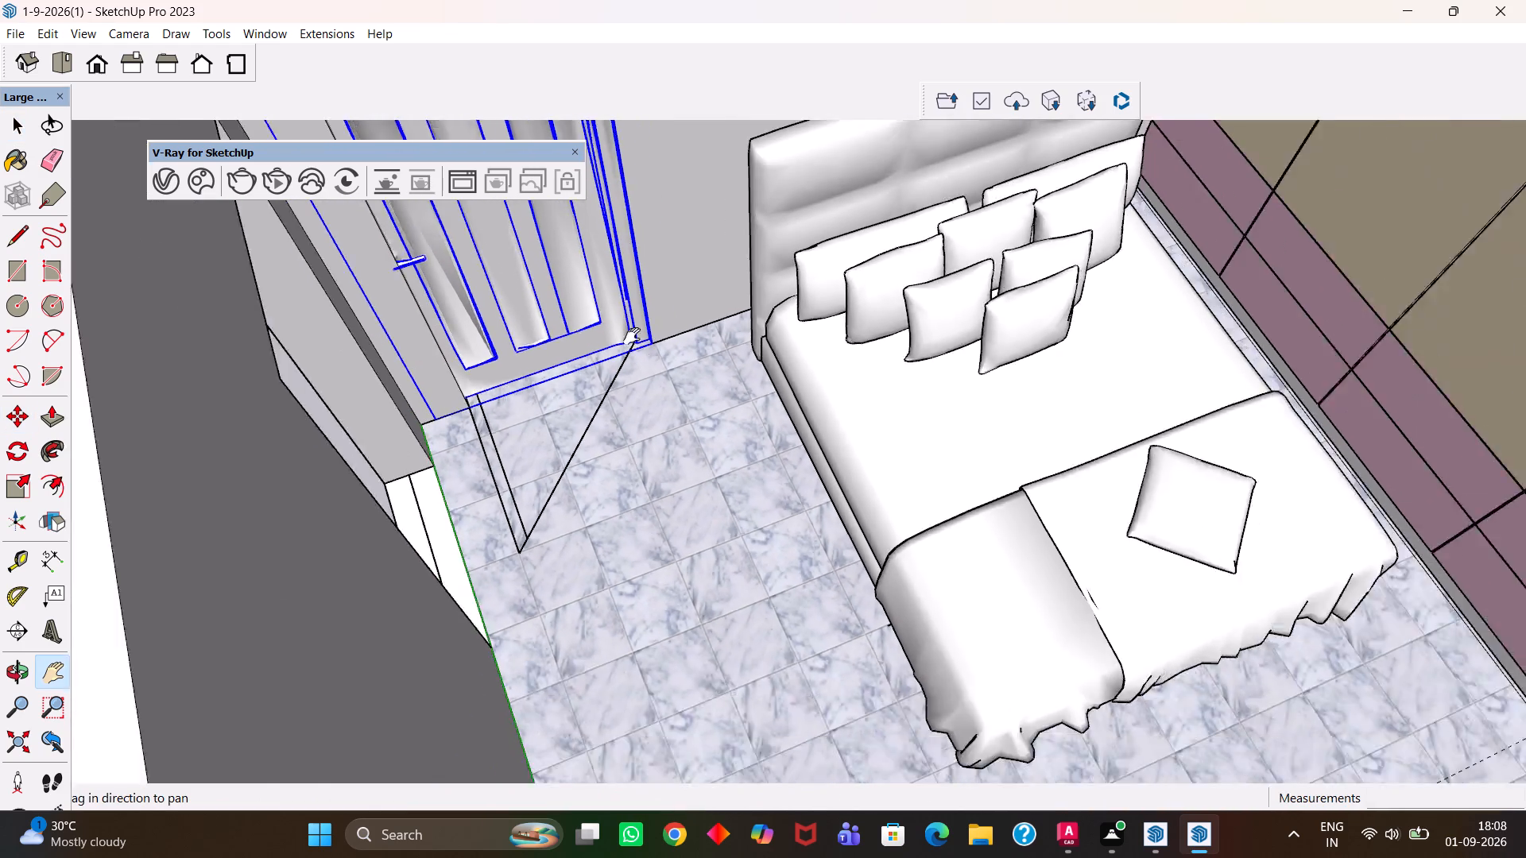
pyautogui.moveTo(571, 272); pyautogui.dragTo(673, 432)
pyautogui.moveTo(591, 439); pyautogui.dragTo(564, 435, button='middle')
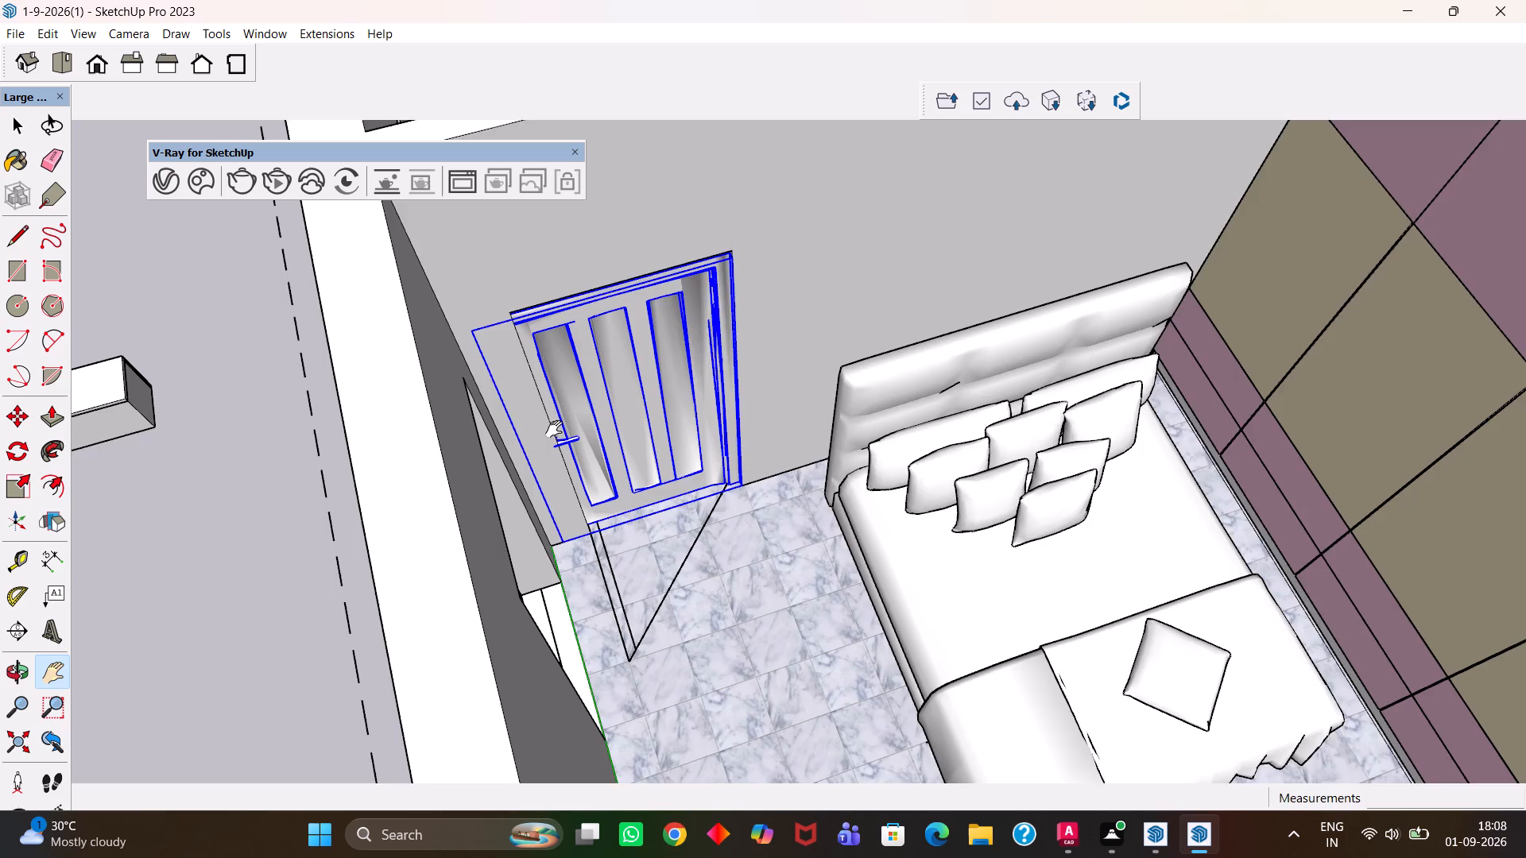
pyautogui.scroll(3, 554, 429)
pyautogui.press('s')
pyautogui.click(513, 452)
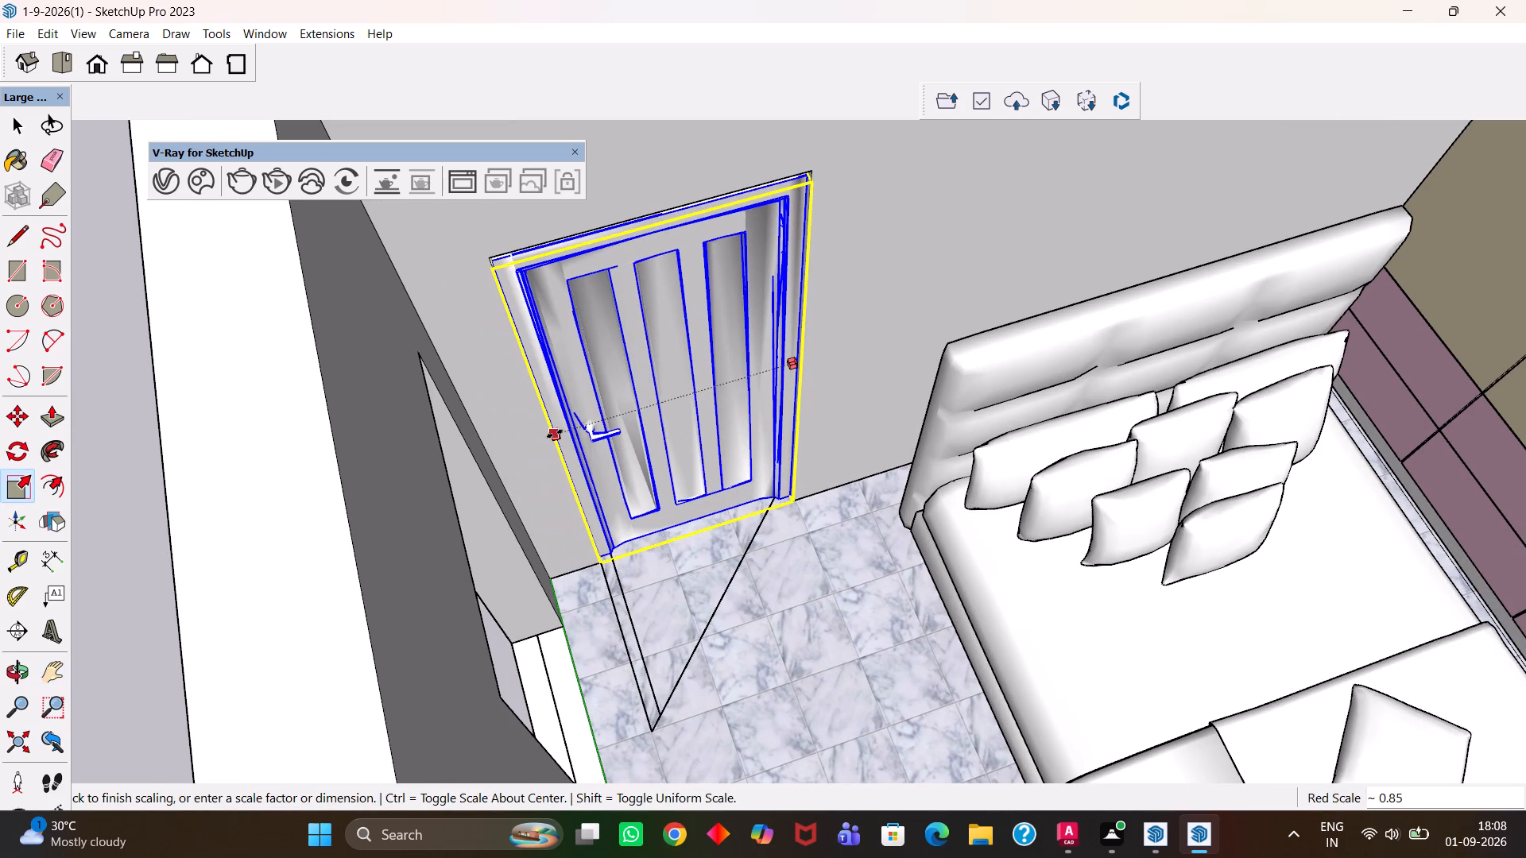
pyautogui.click(555, 432)
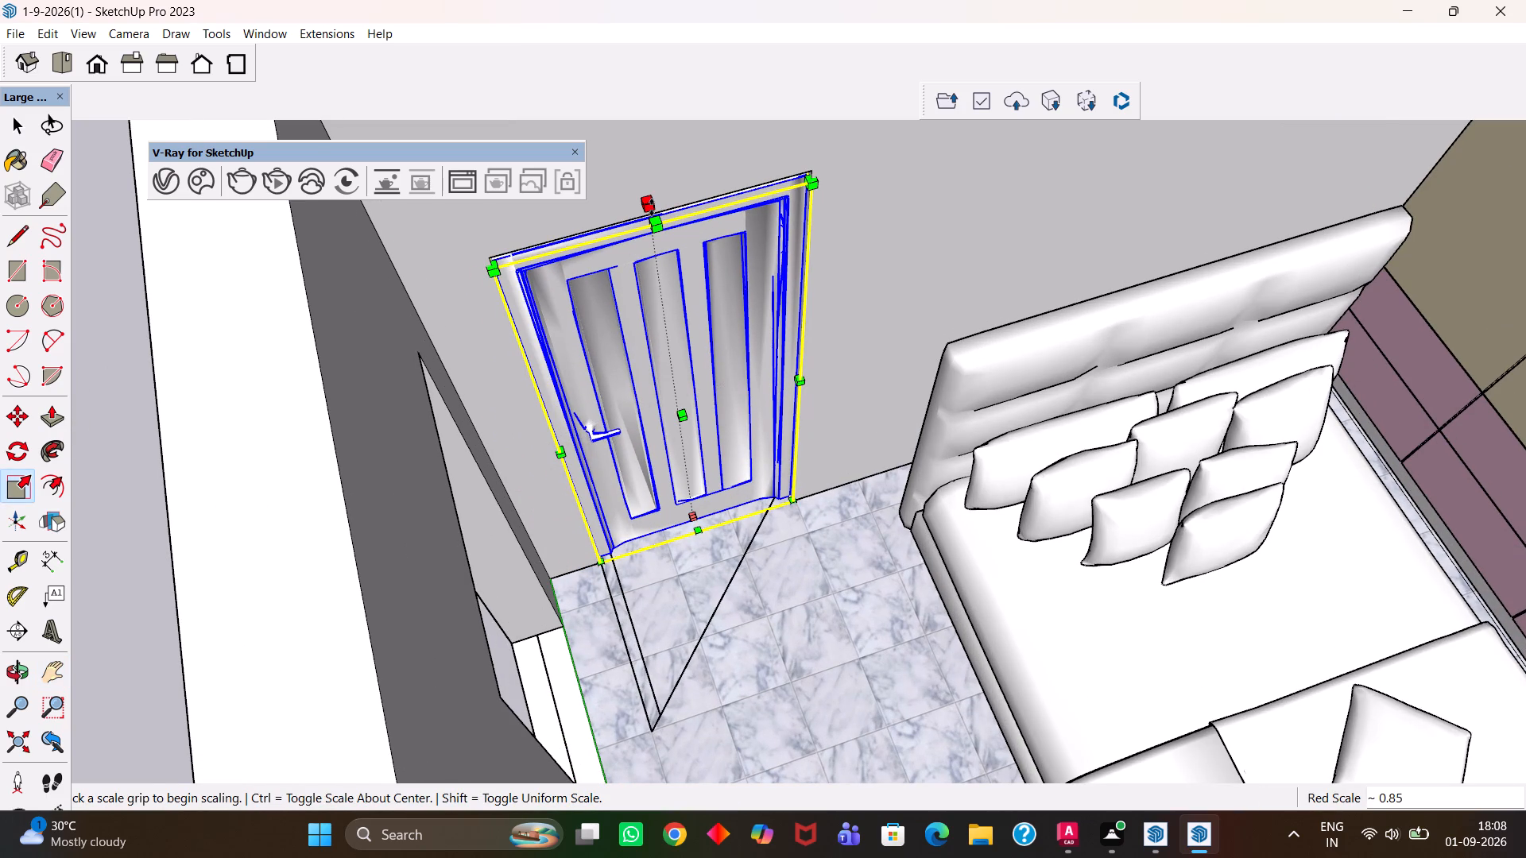
pyautogui.click(651, 207)
pyautogui.click(630, 226)
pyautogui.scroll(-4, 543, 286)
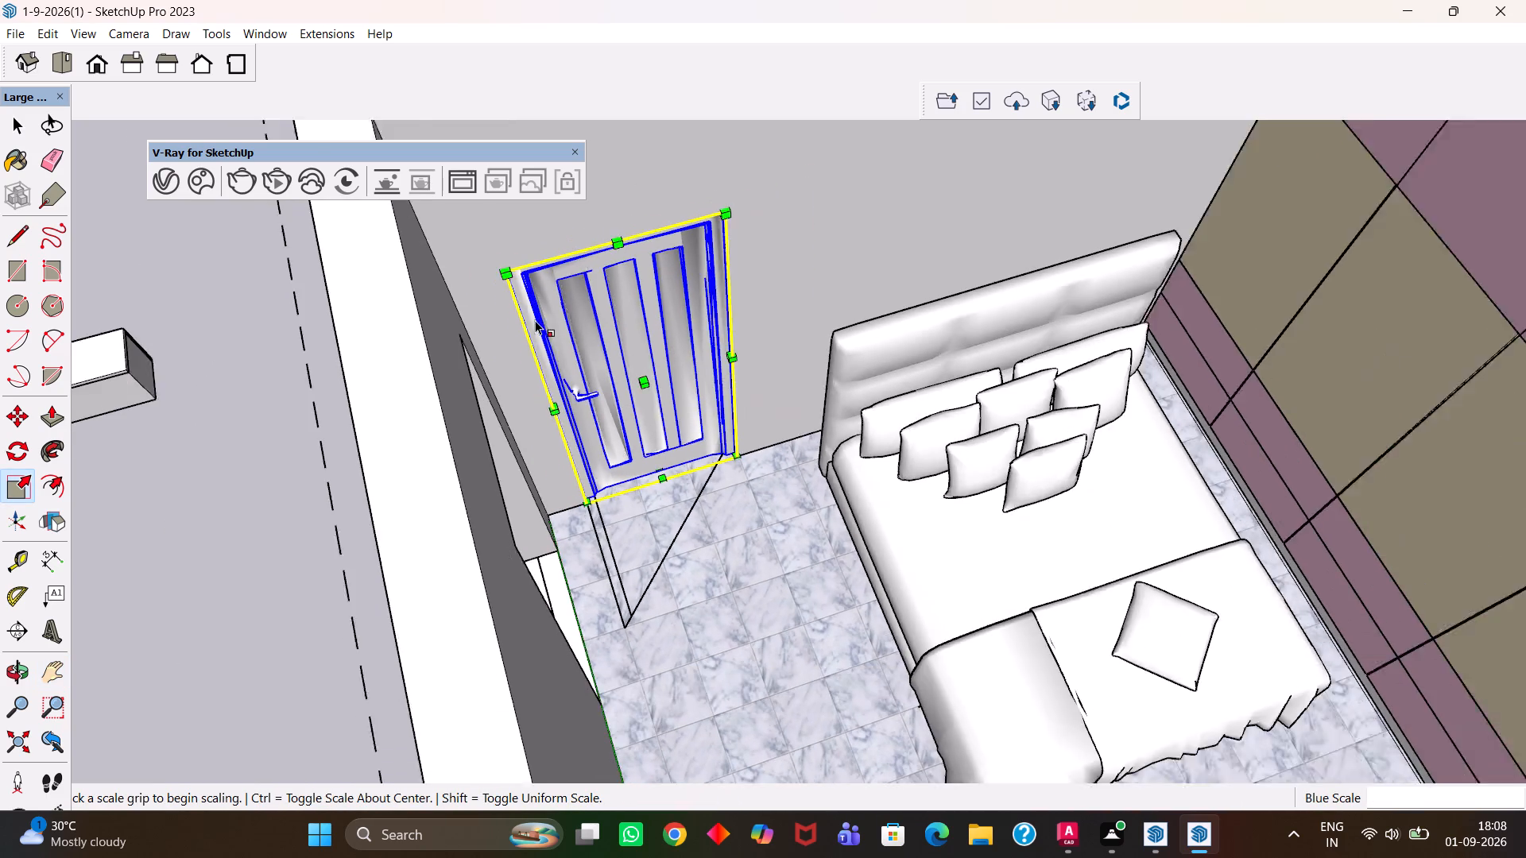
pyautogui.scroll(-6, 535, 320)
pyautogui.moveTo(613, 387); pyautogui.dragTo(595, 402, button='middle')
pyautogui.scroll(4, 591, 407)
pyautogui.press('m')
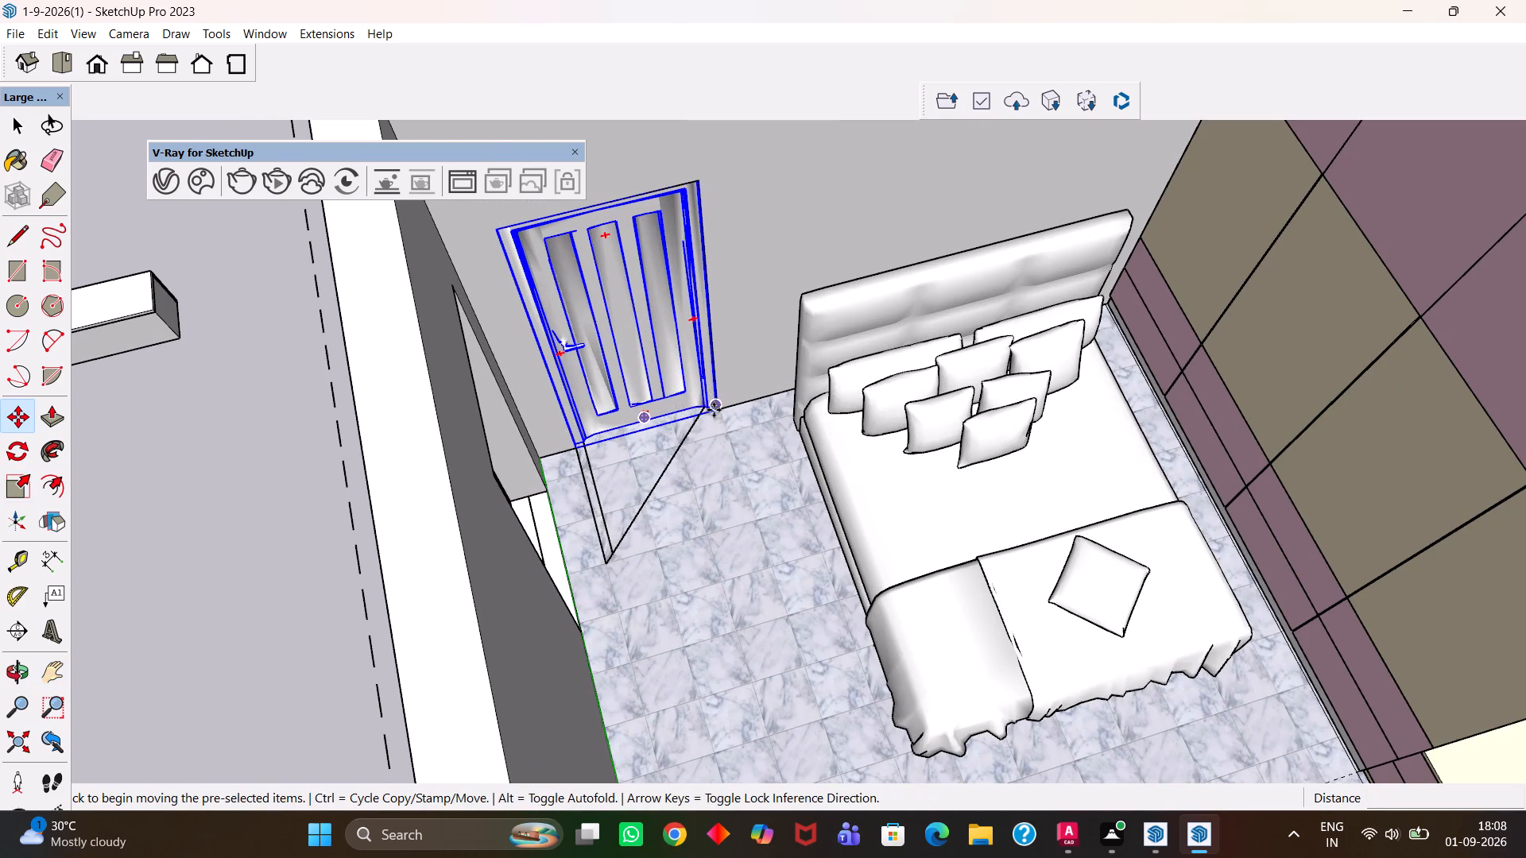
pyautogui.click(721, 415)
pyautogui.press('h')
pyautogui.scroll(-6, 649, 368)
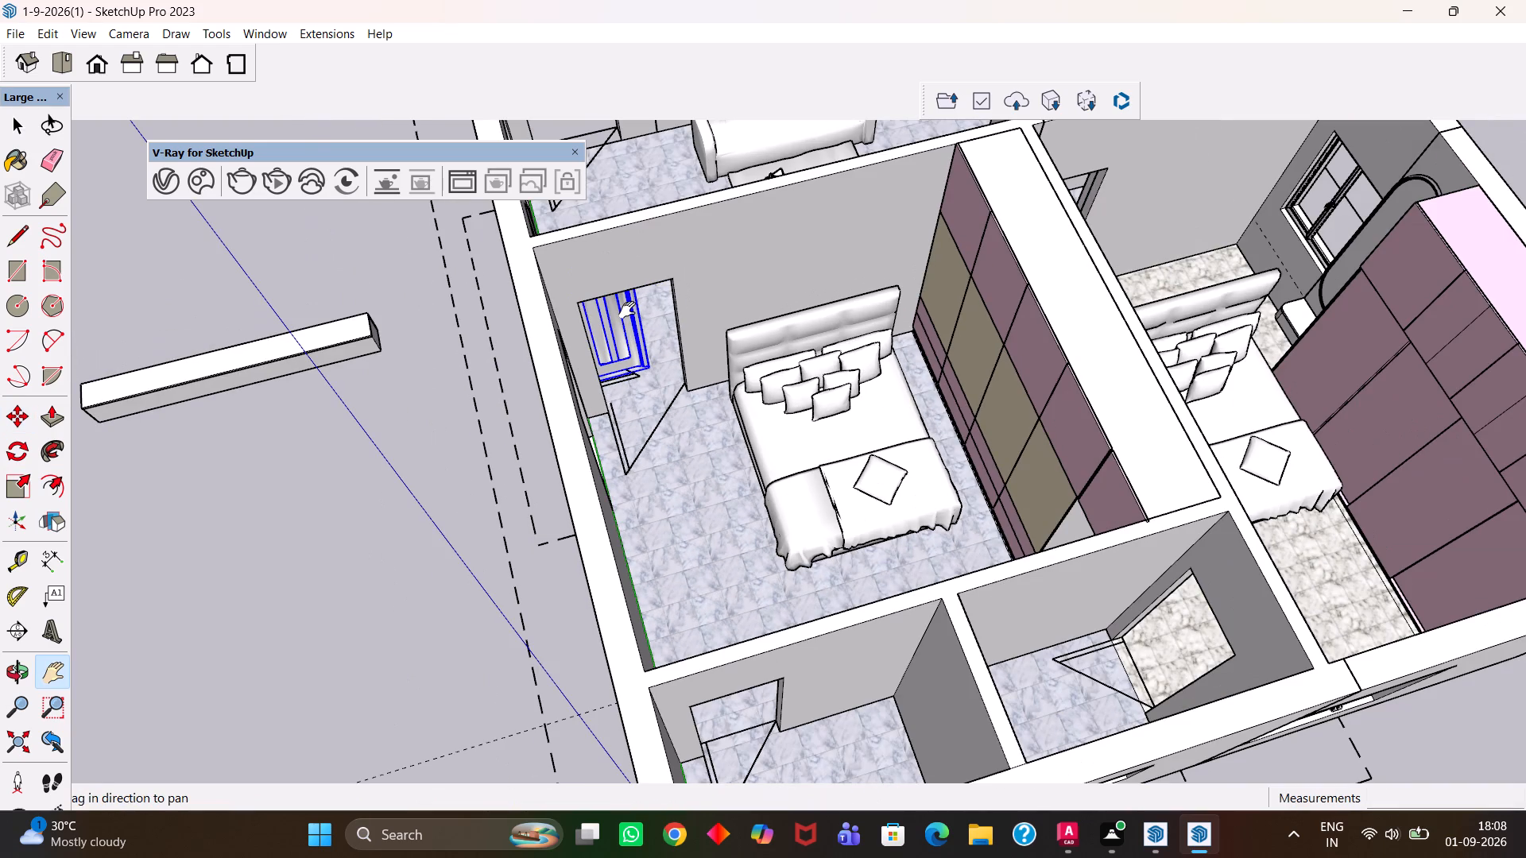
# Move the scaled door by its bottom corner nearest the bed to adjust its position in the bedroom doorway.
pyautogui.scroll(3, 645, 363)
pyautogui.press('space')
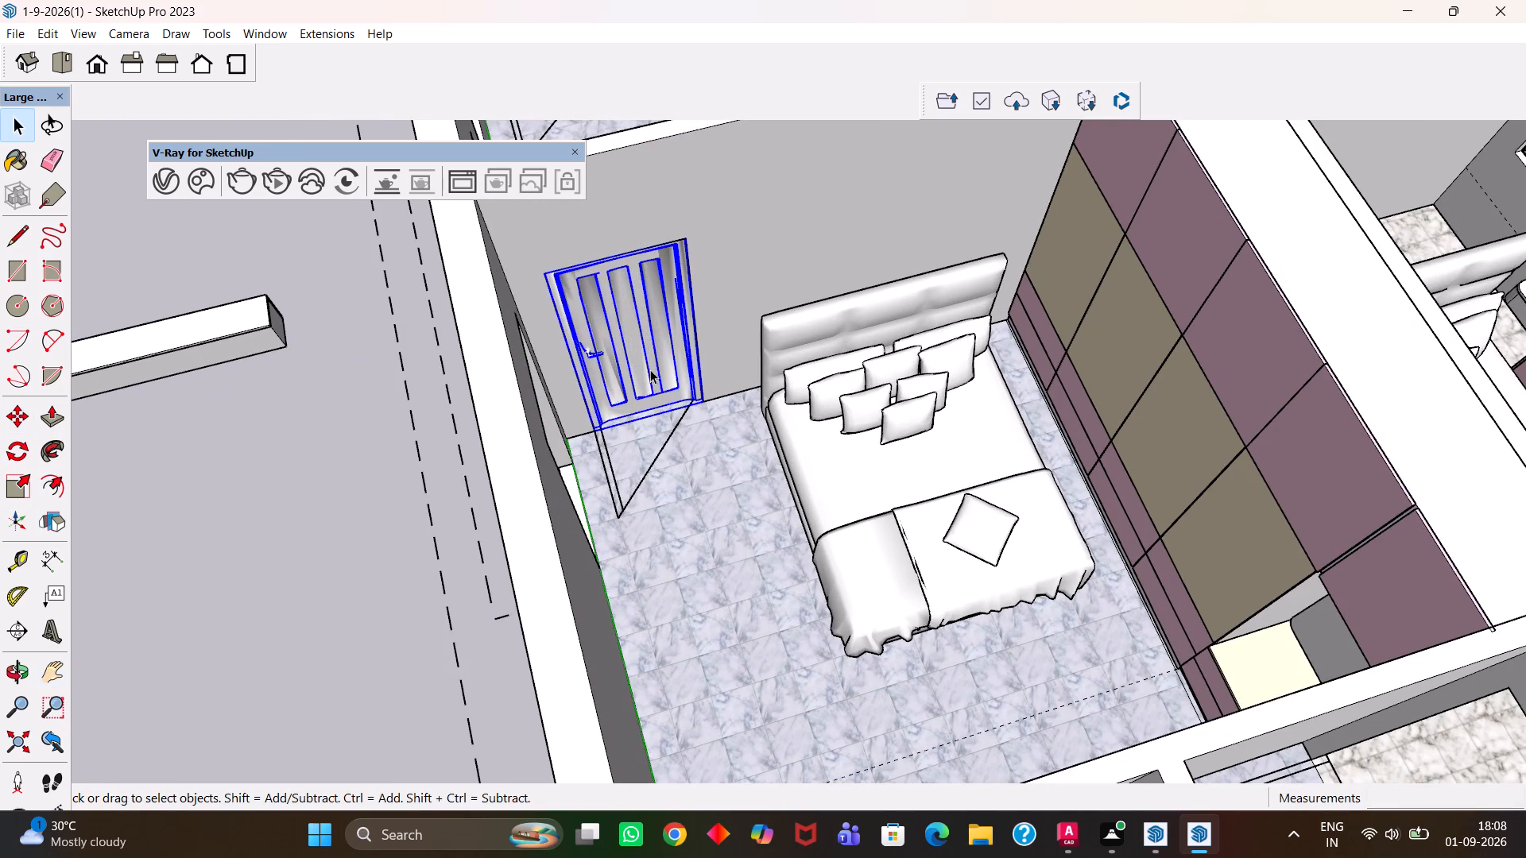
pyautogui.scroll(3, 700, 404)
pyautogui.press('m')
pyautogui.click(704, 396)
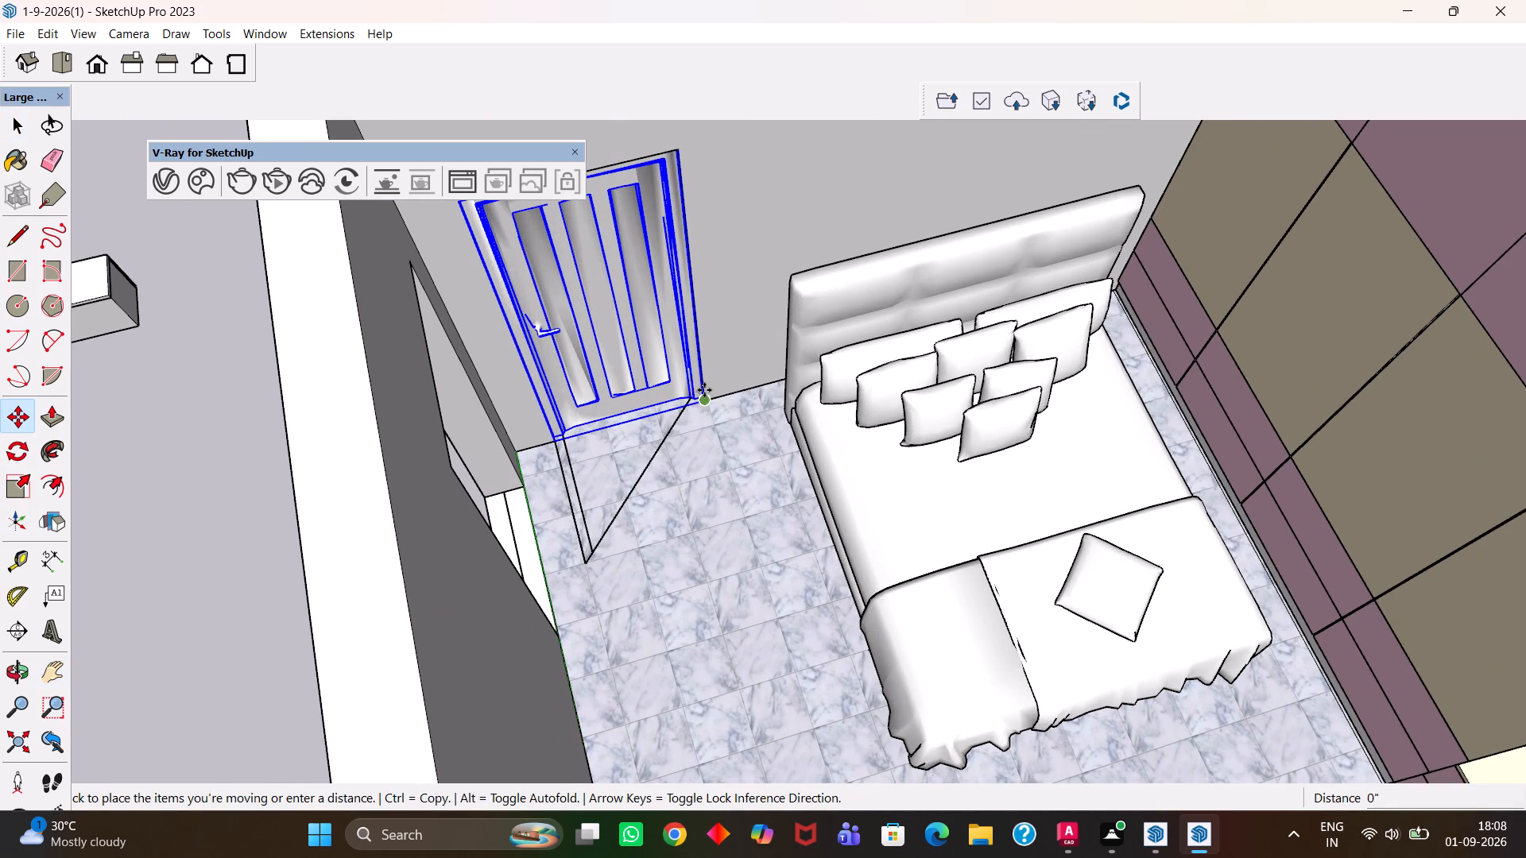
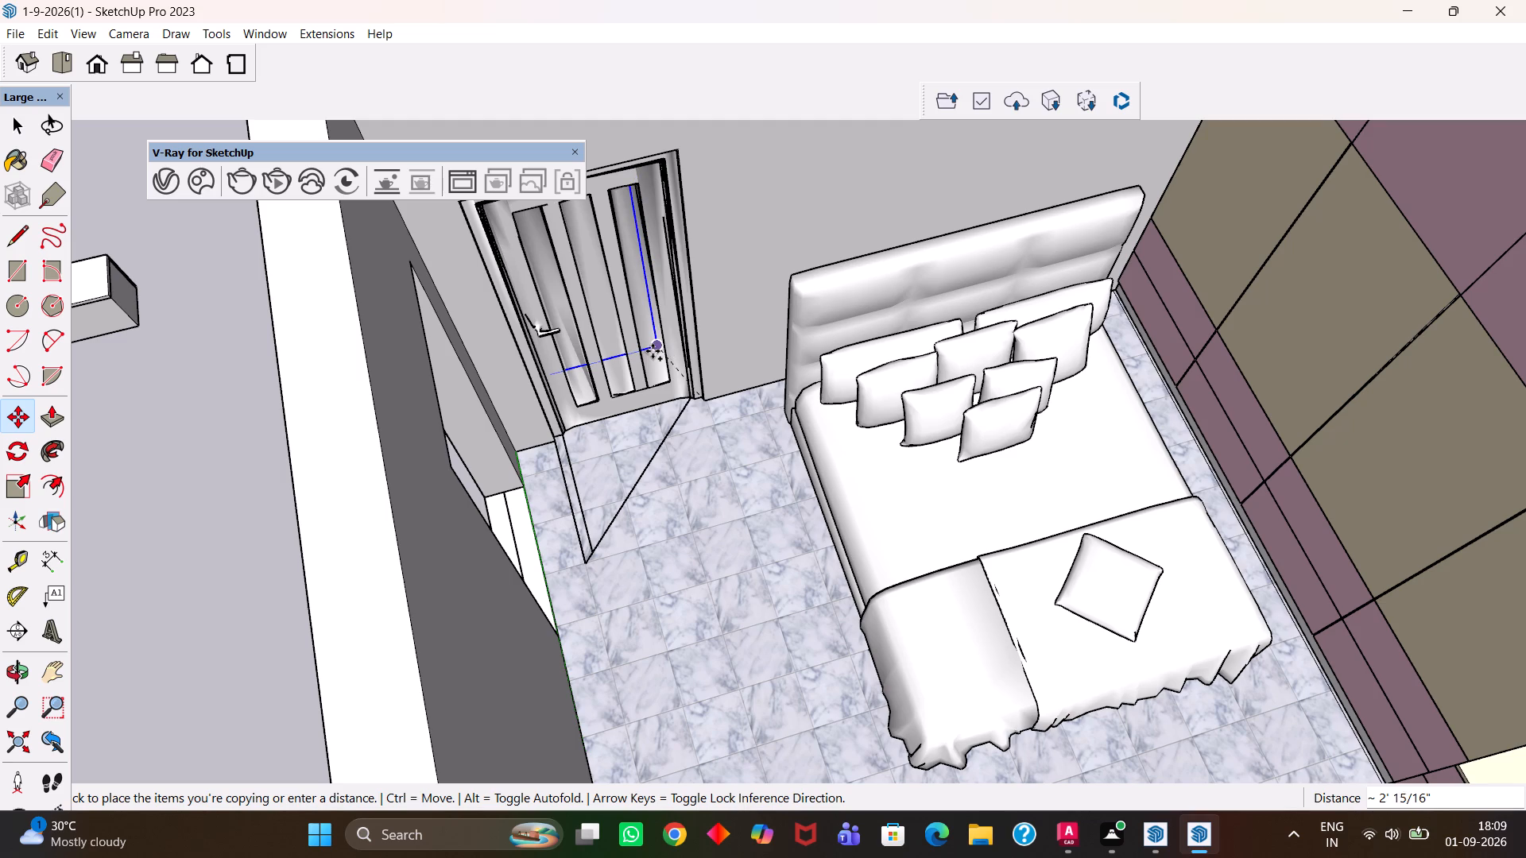
# Make a copy of the fitted door in the bedroom doorway with the Move tool.
pyautogui.scroll(1, 653, 352)
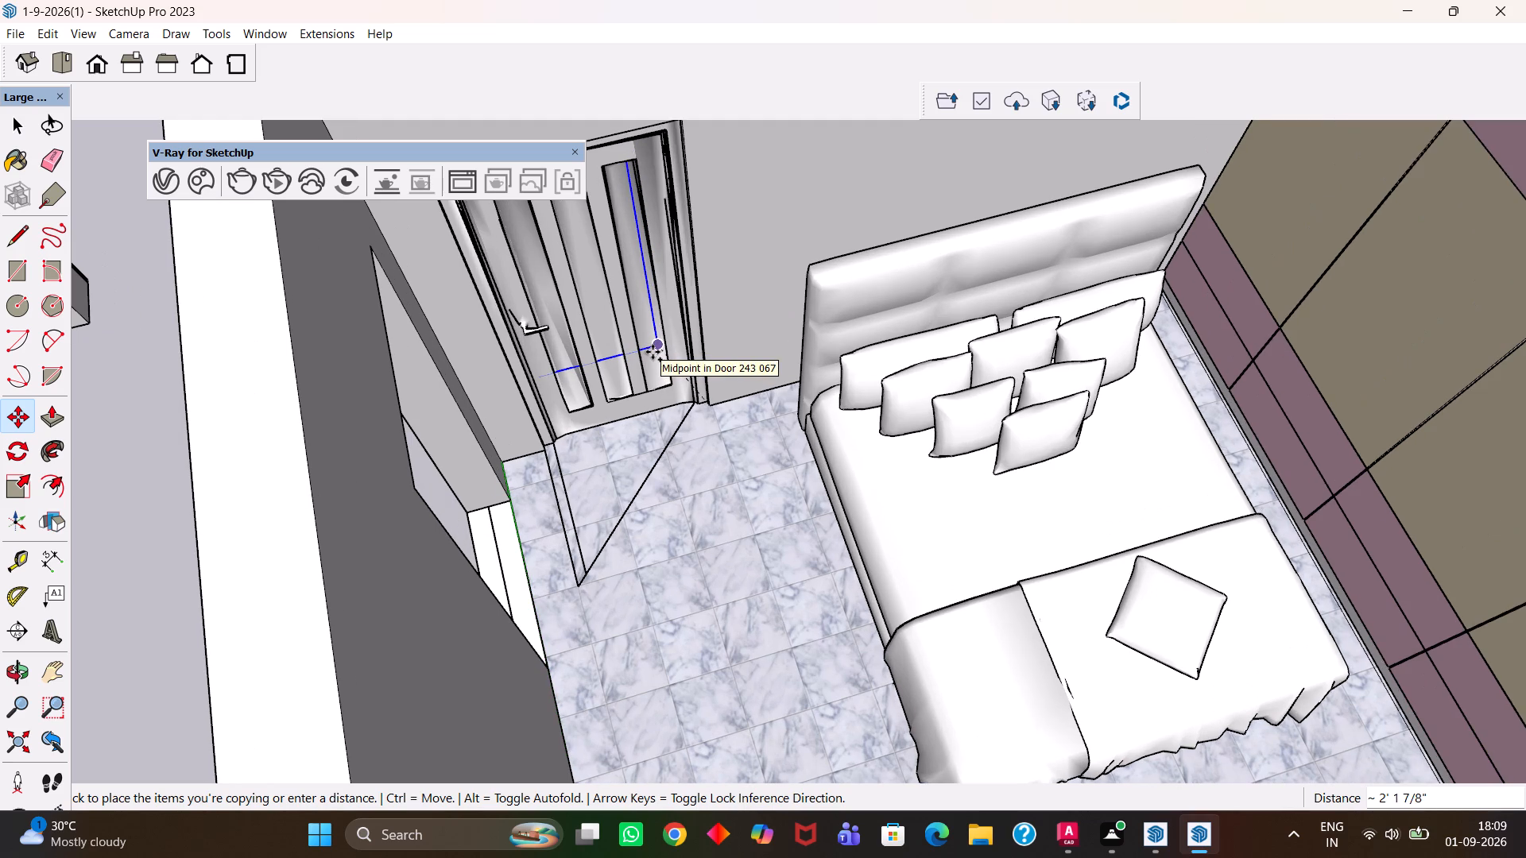
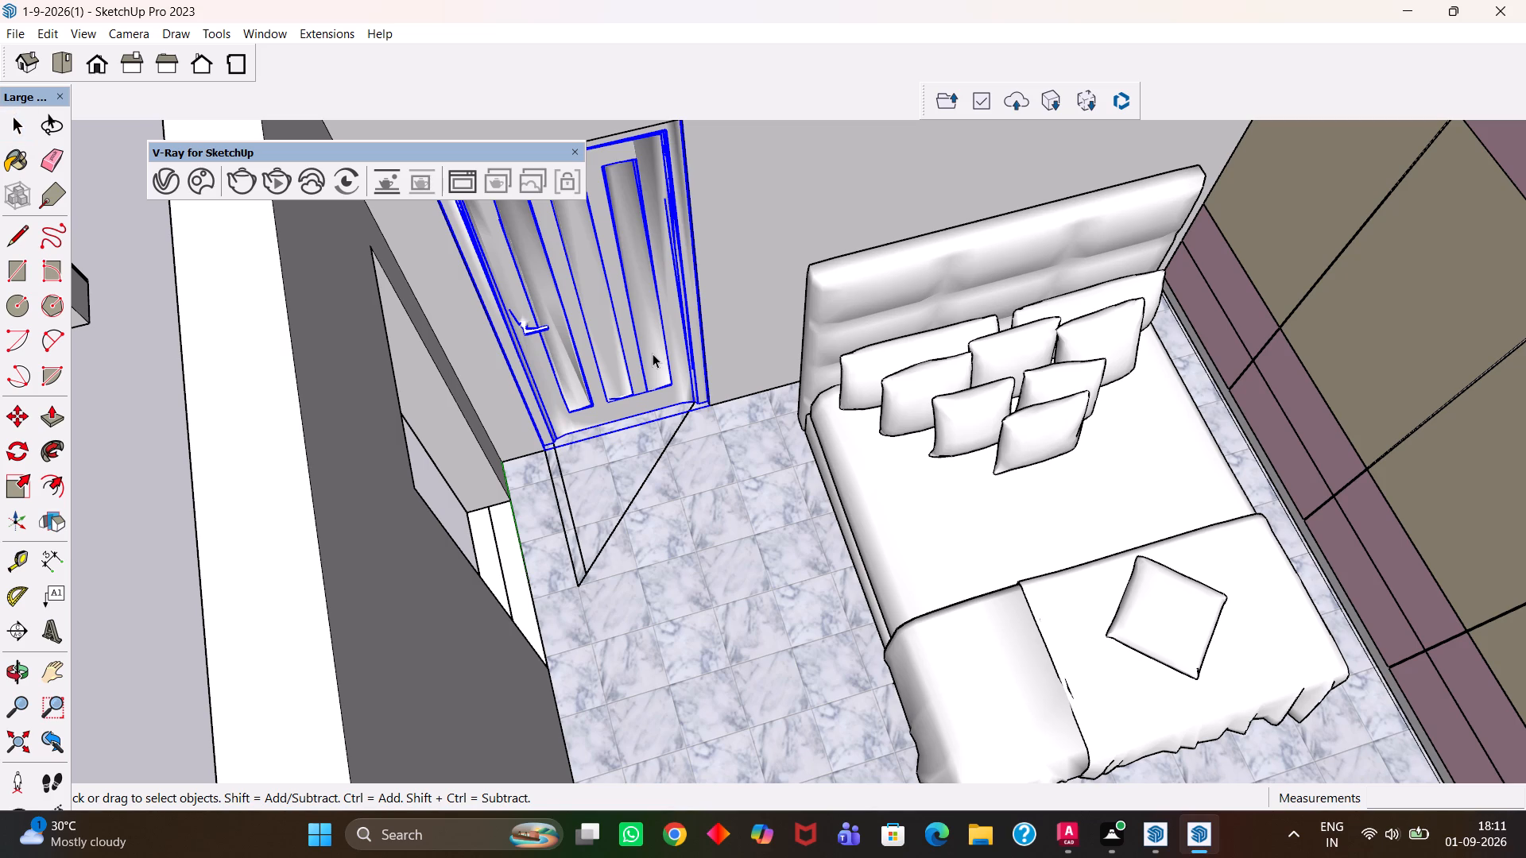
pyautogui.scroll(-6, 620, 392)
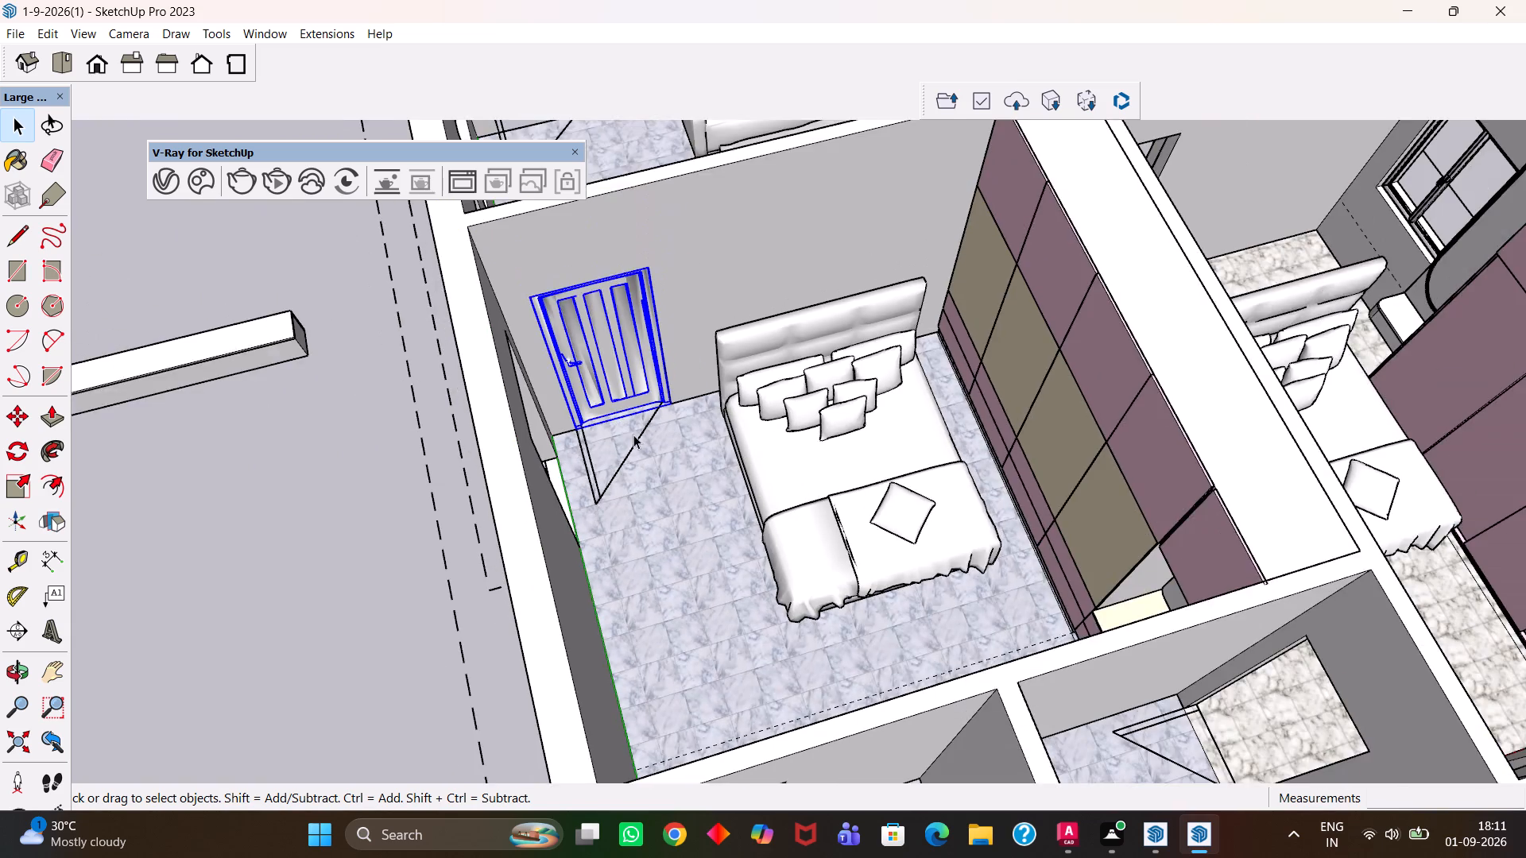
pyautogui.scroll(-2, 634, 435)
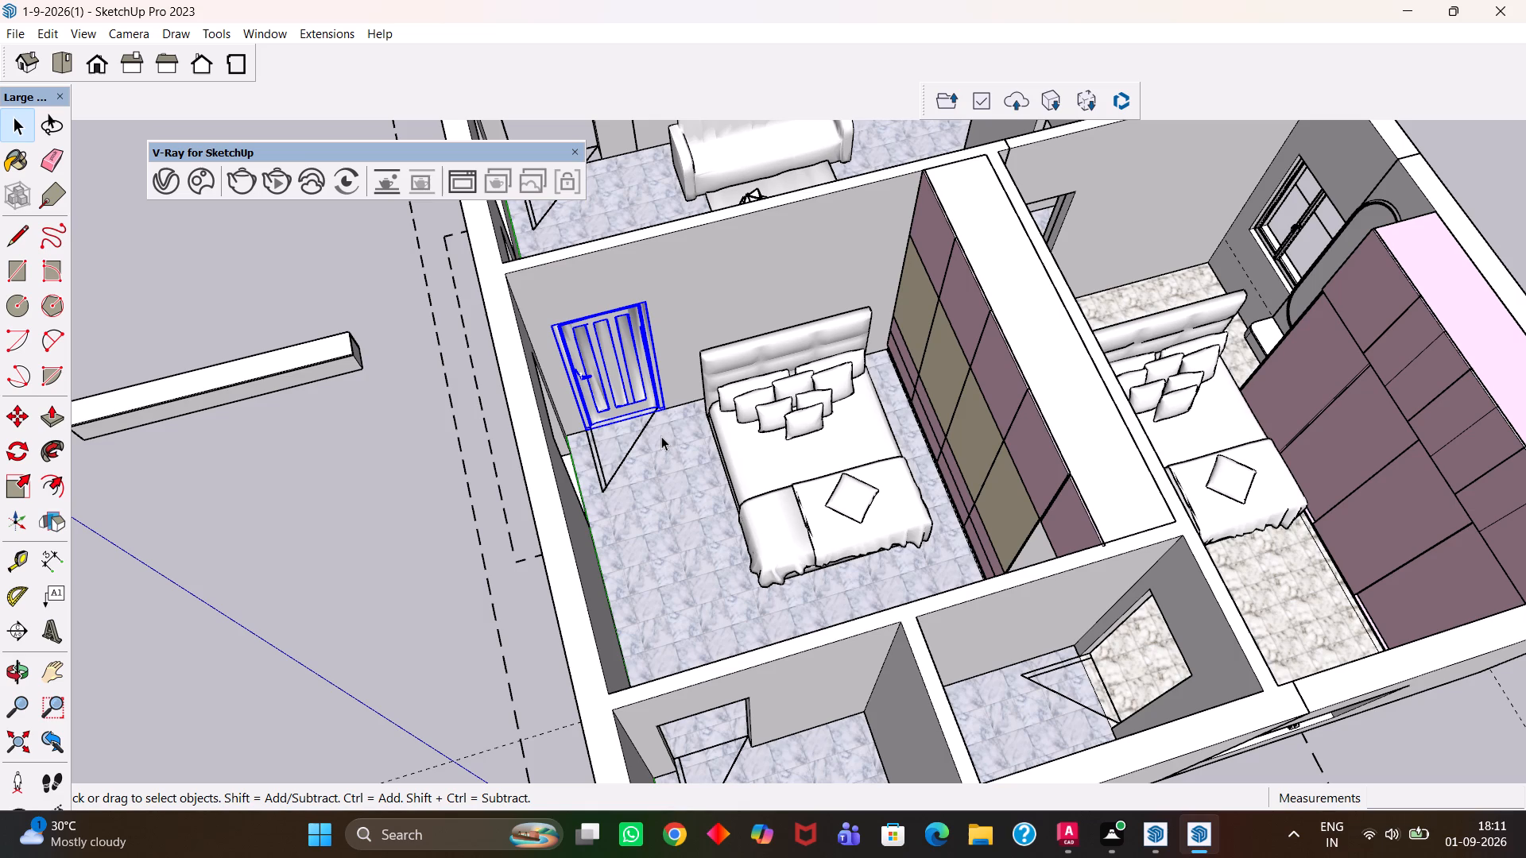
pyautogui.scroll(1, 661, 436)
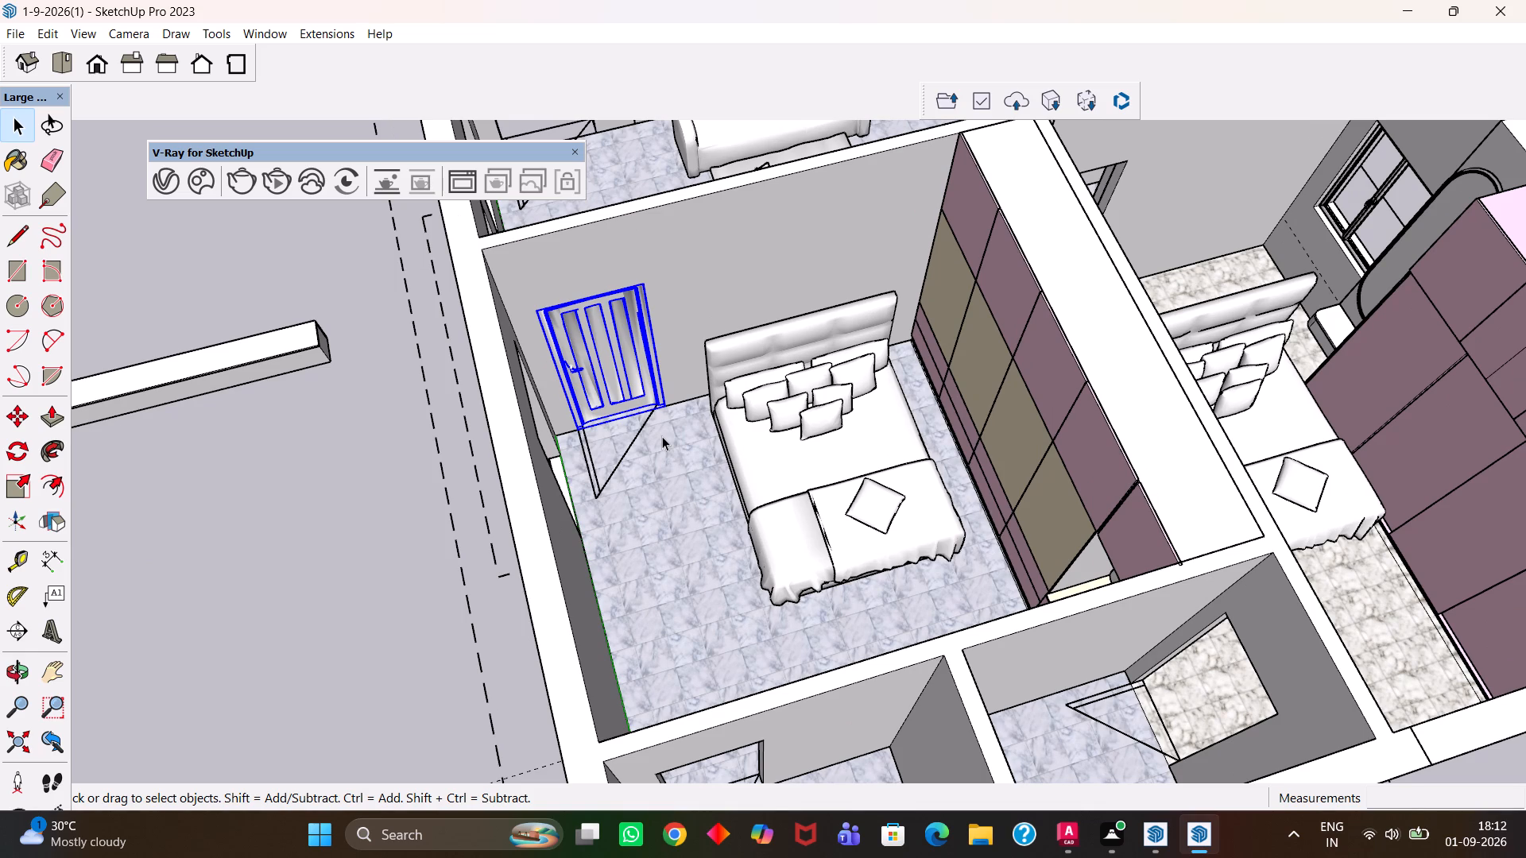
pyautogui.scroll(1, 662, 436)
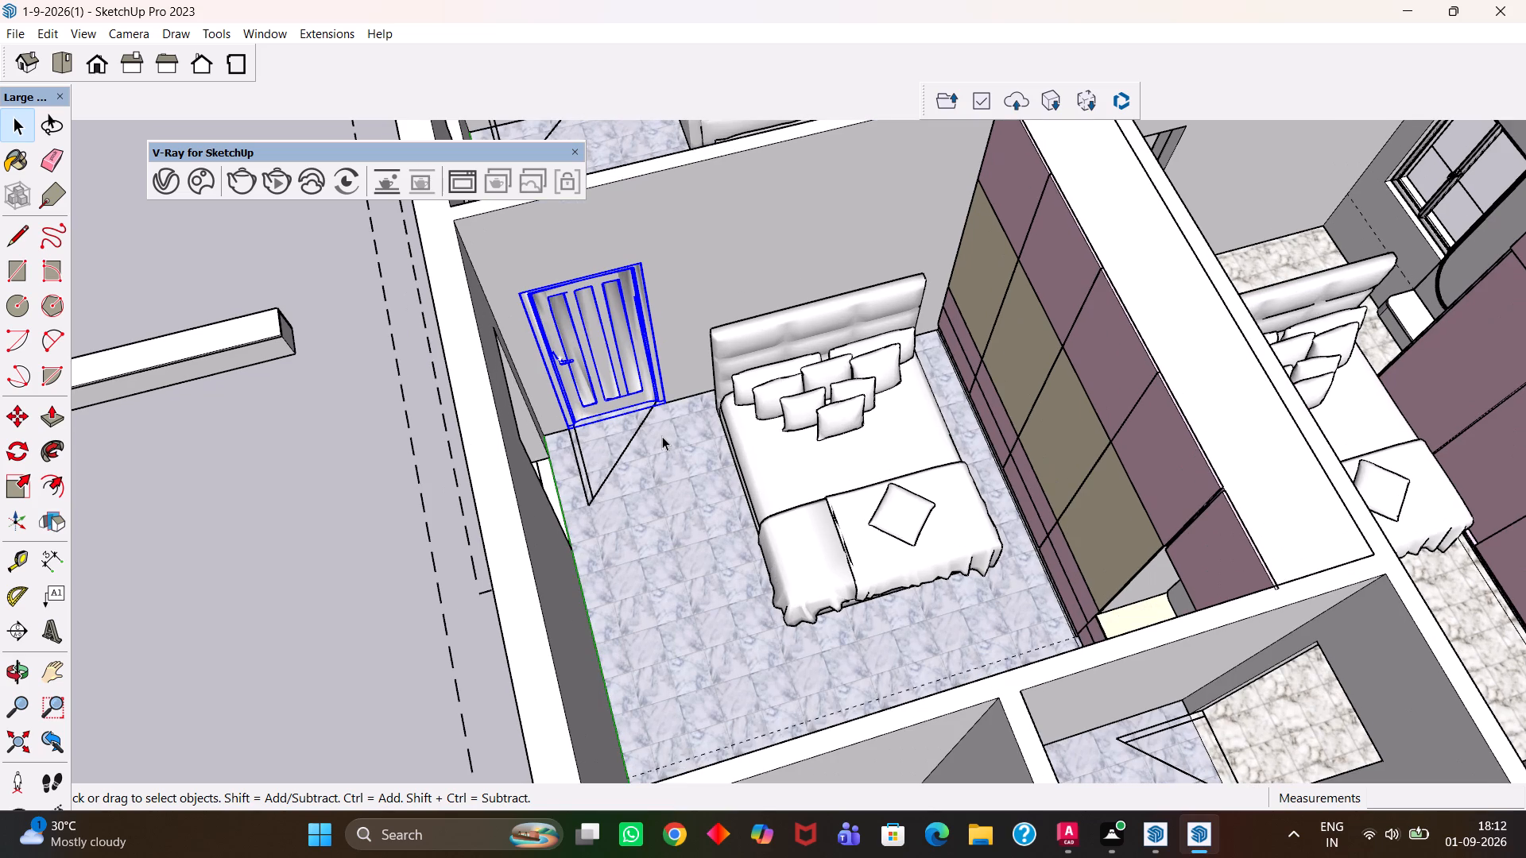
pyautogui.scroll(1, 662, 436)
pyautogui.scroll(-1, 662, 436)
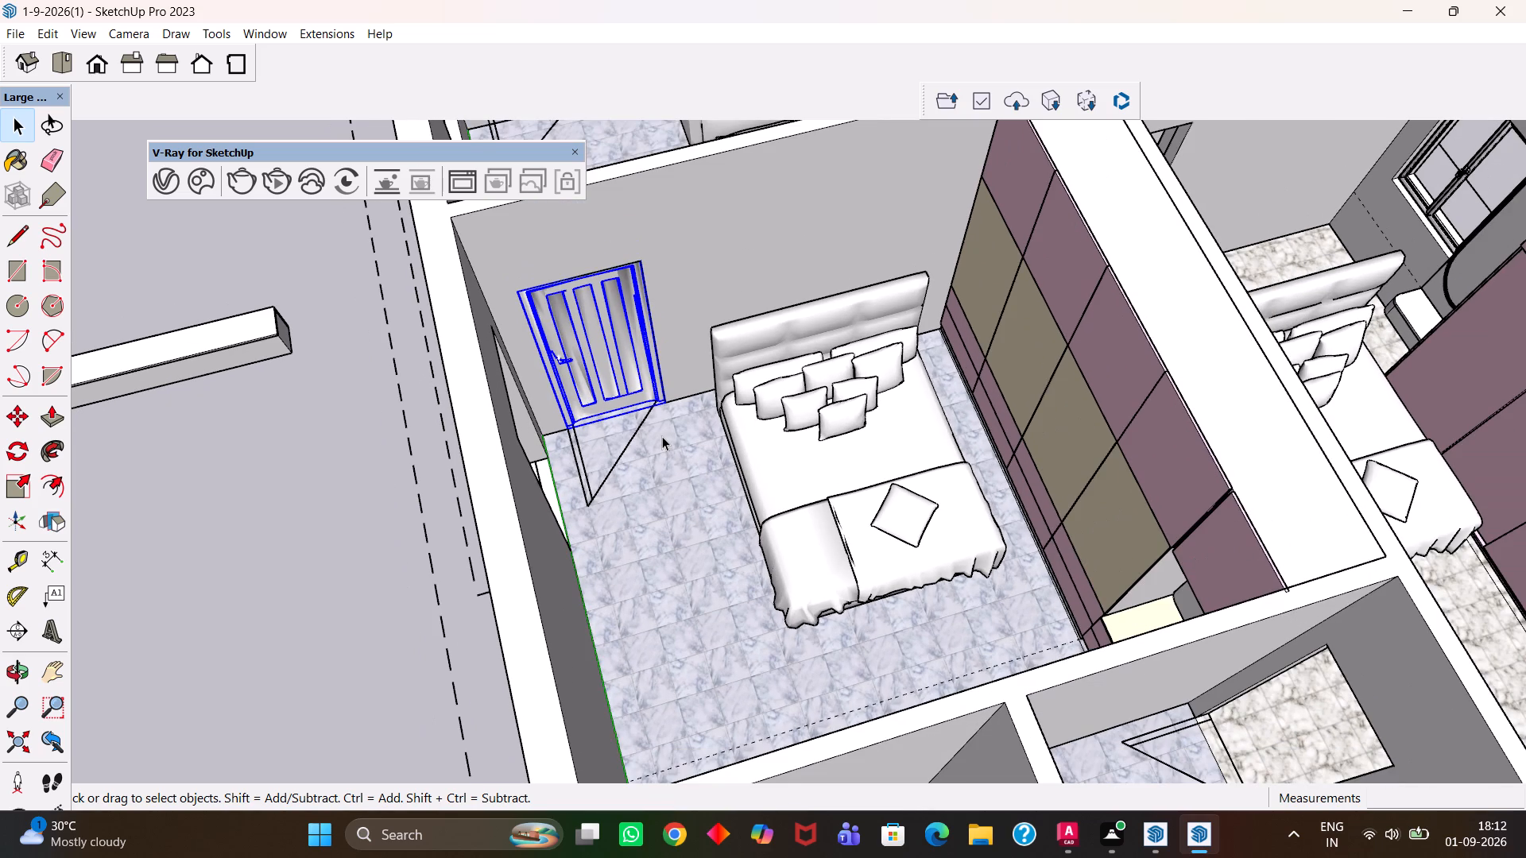
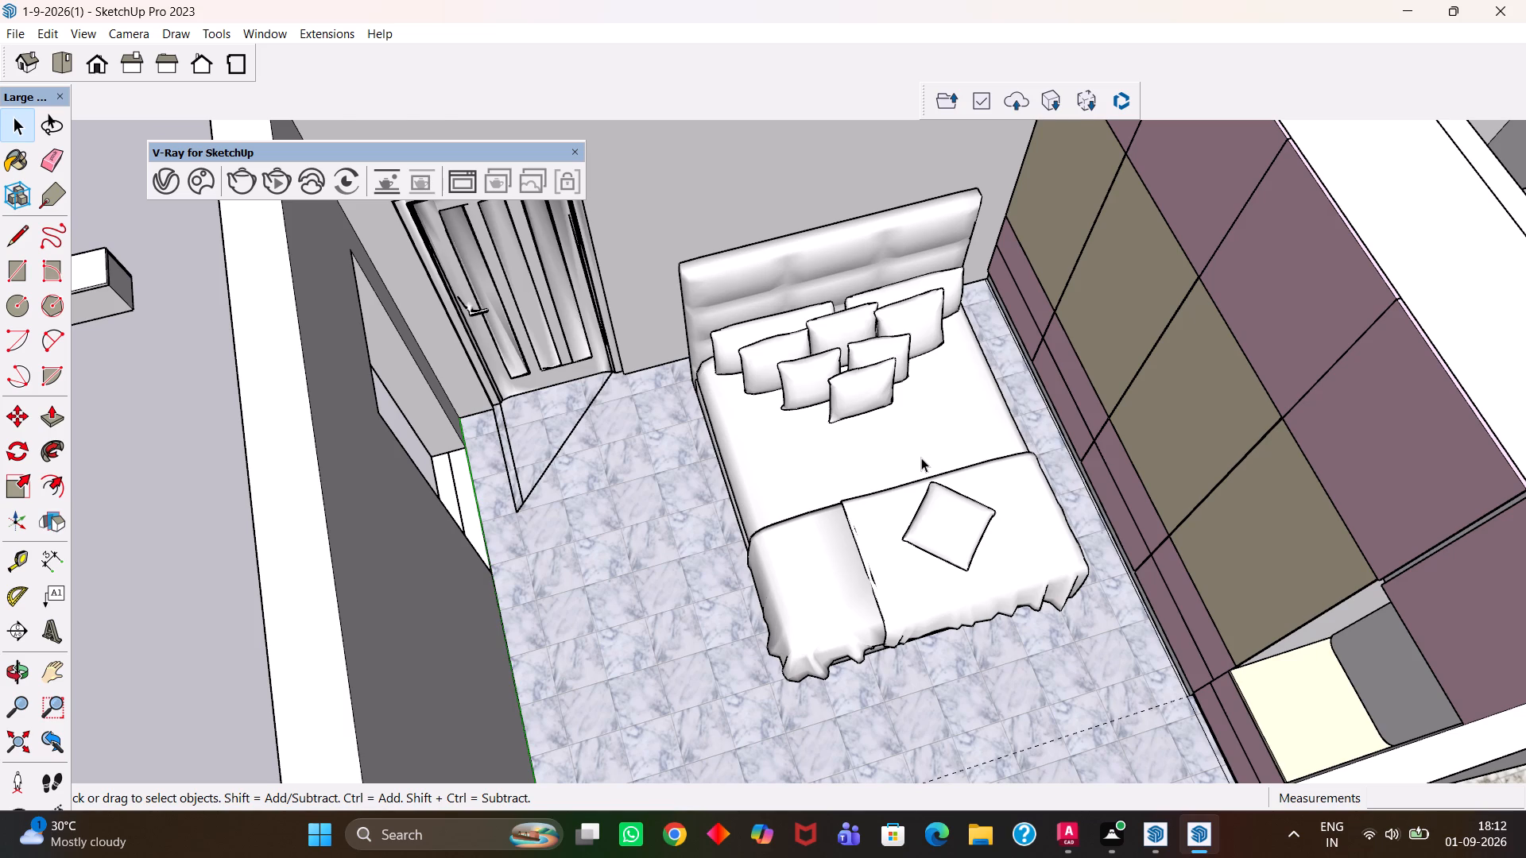
# Copy the panelled door from the bedroom's doorway to the adjacent bedroom's doorway, about 14' 5" away.
pyautogui.scroll(-2, 921, 458)
pyautogui.scroll(1, 921, 458)
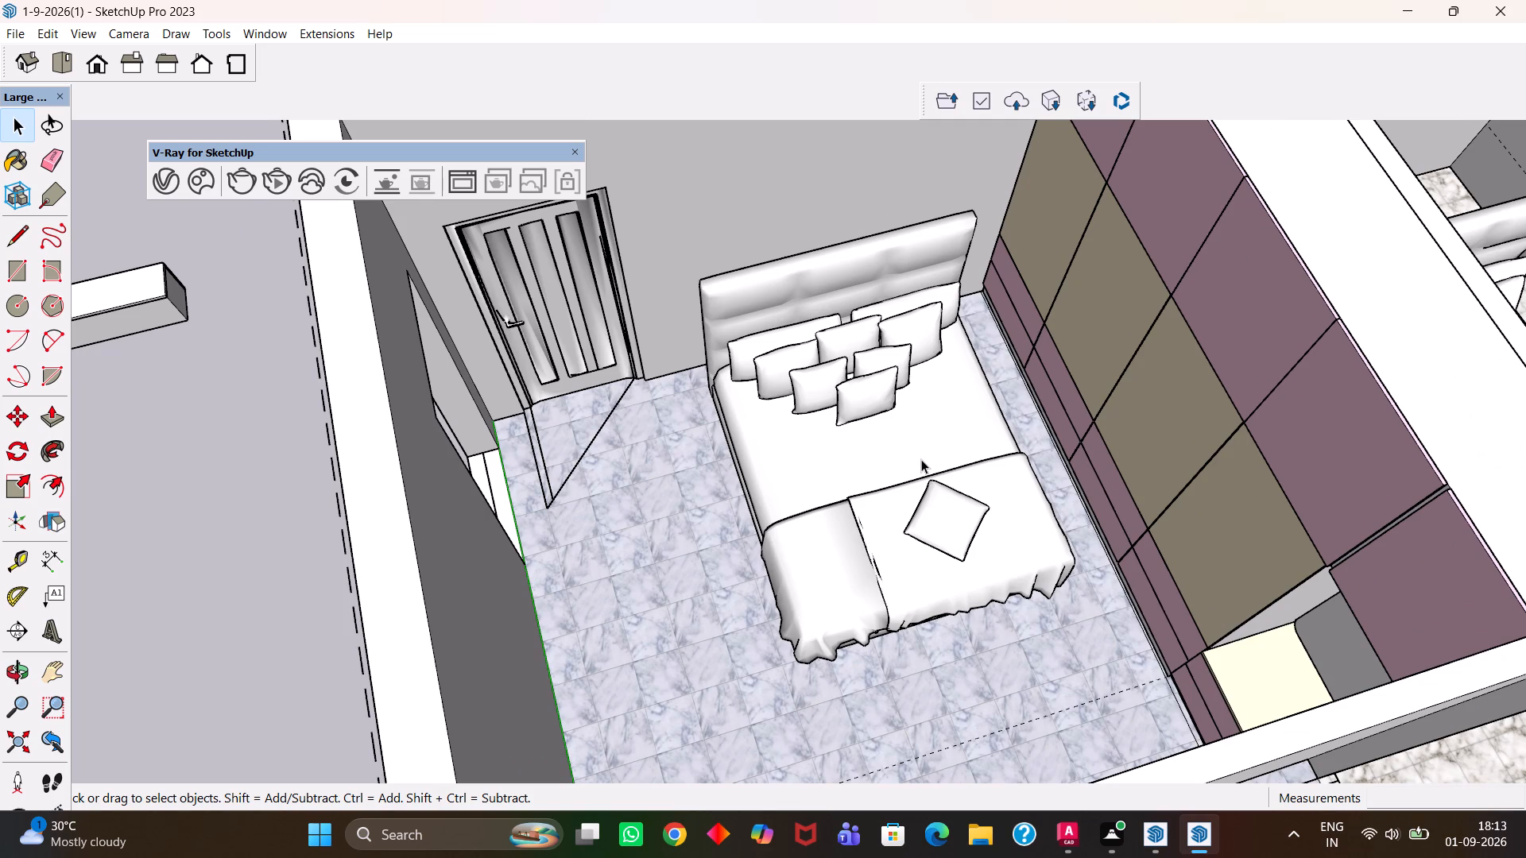
pyautogui.scroll(-2, 921, 459)
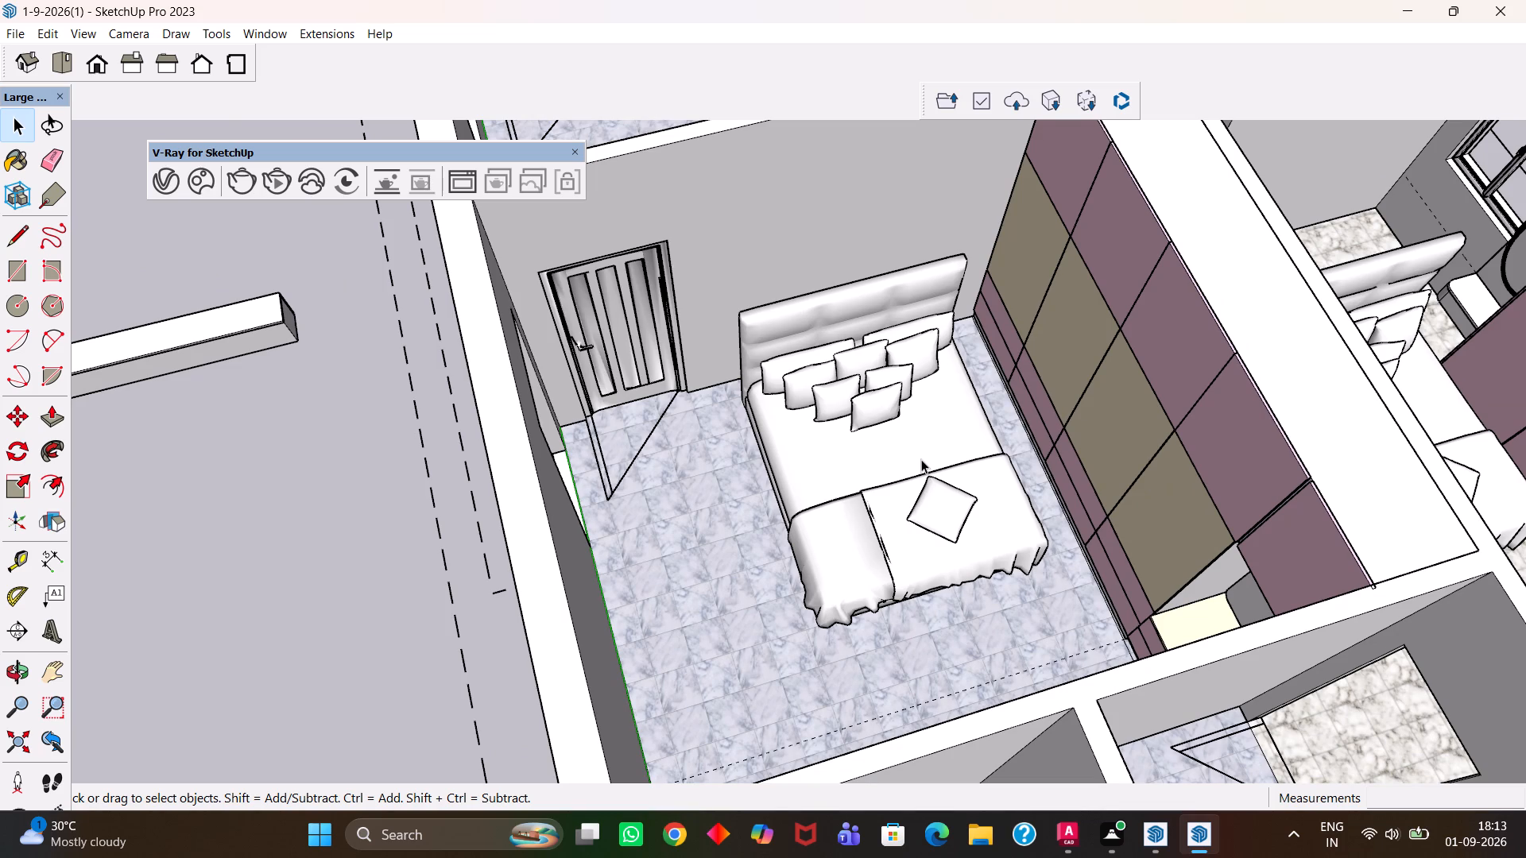
pyautogui.scroll(3, 921, 459)
pyautogui.scroll(-7, 852, 465)
pyautogui.moveTo(695, 406); pyautogui.dragTo(633, 408, button='middle')
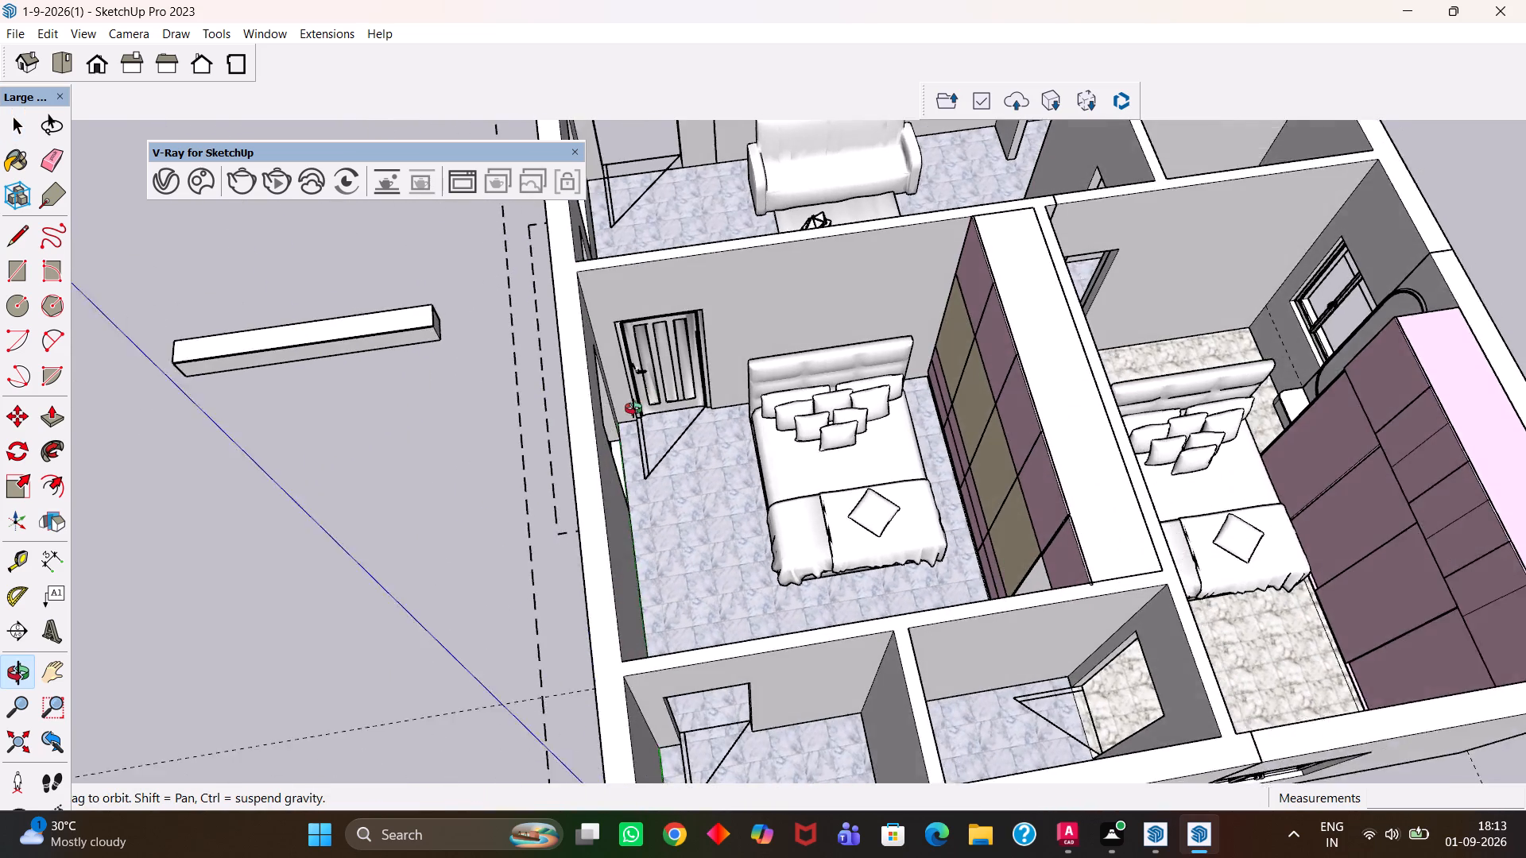
pyautogui.moveTo(633, 408); pyautogui.dragTo(601, 420, button='middle')
pyautogui.scroll(1, 601, 420)
pyautogui.press('space')
pyautogui.click(700, 377)
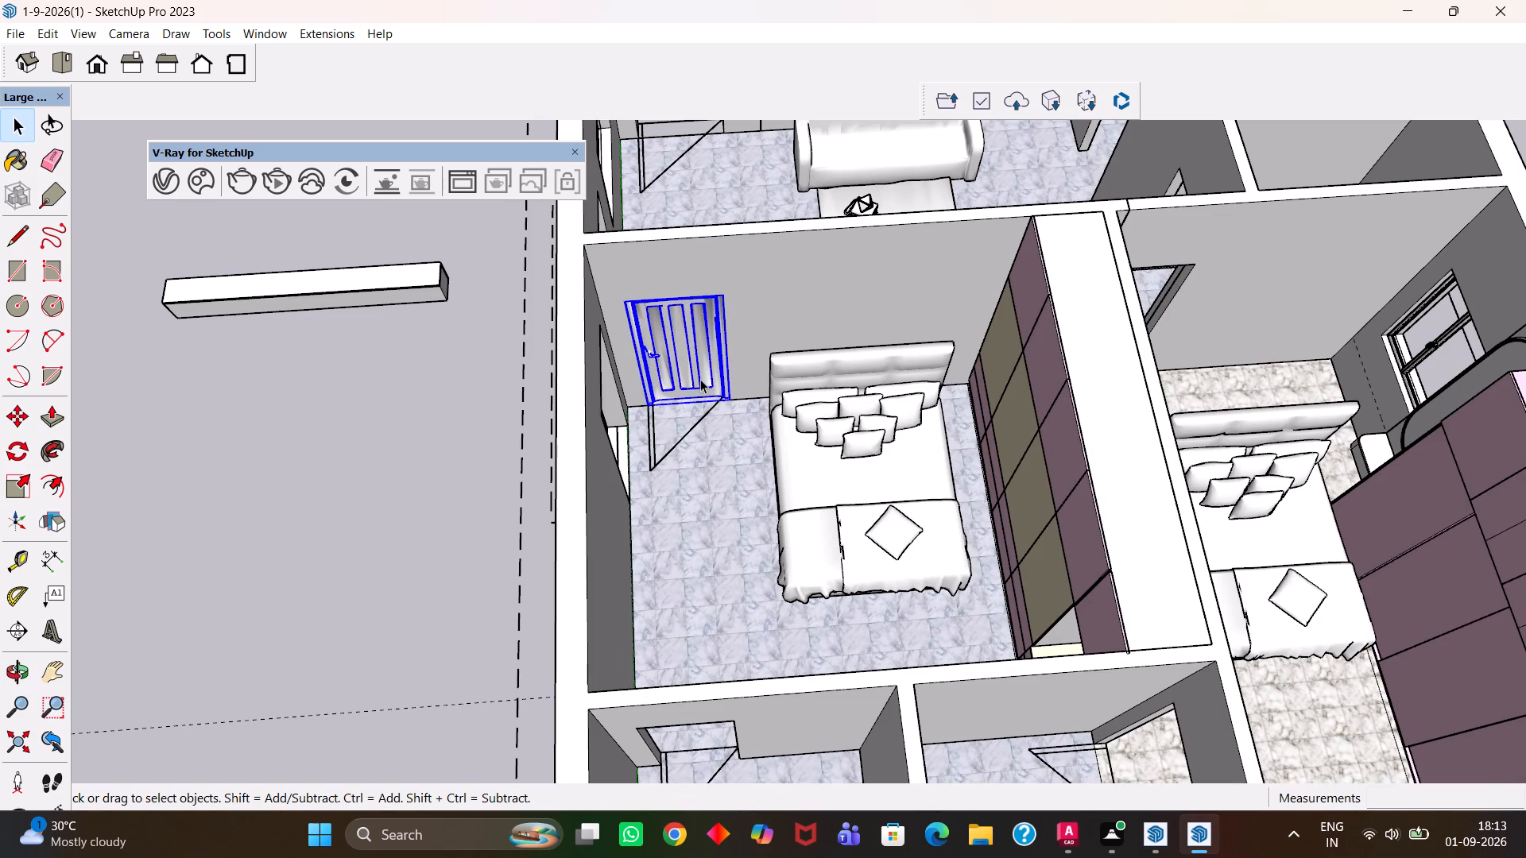
pyautogui.scroll(4, 700, 382)
pyautogui.press('m')
pyautogui.click(753, 407)
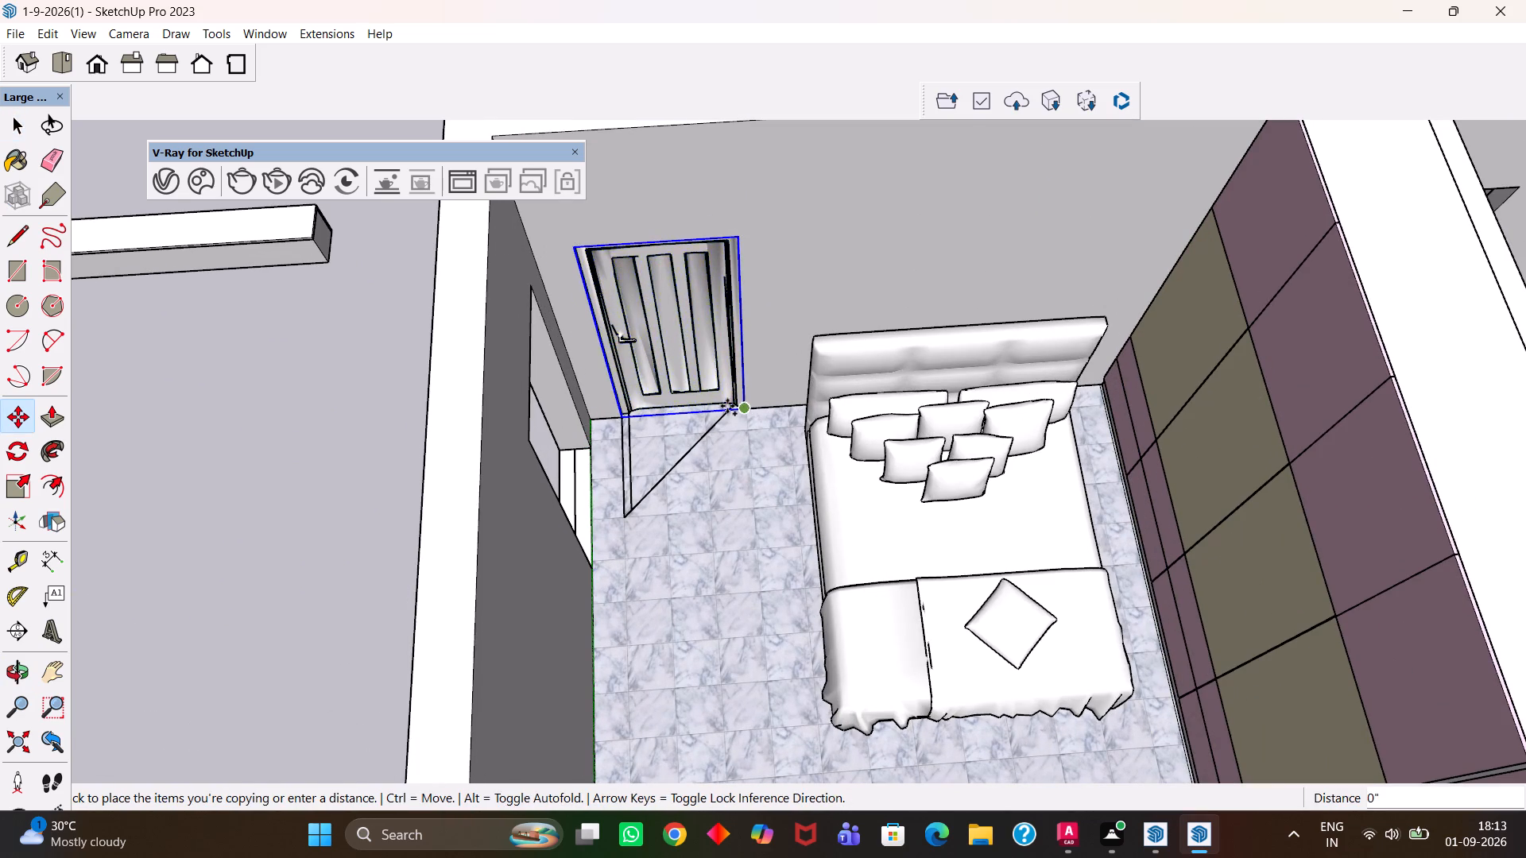
pyautogui.scroll(-11, 699, 417)
pyautogui.press('h')
pyautogui.moveTo(935, 451); pyautogui.dragTo(715, 473)
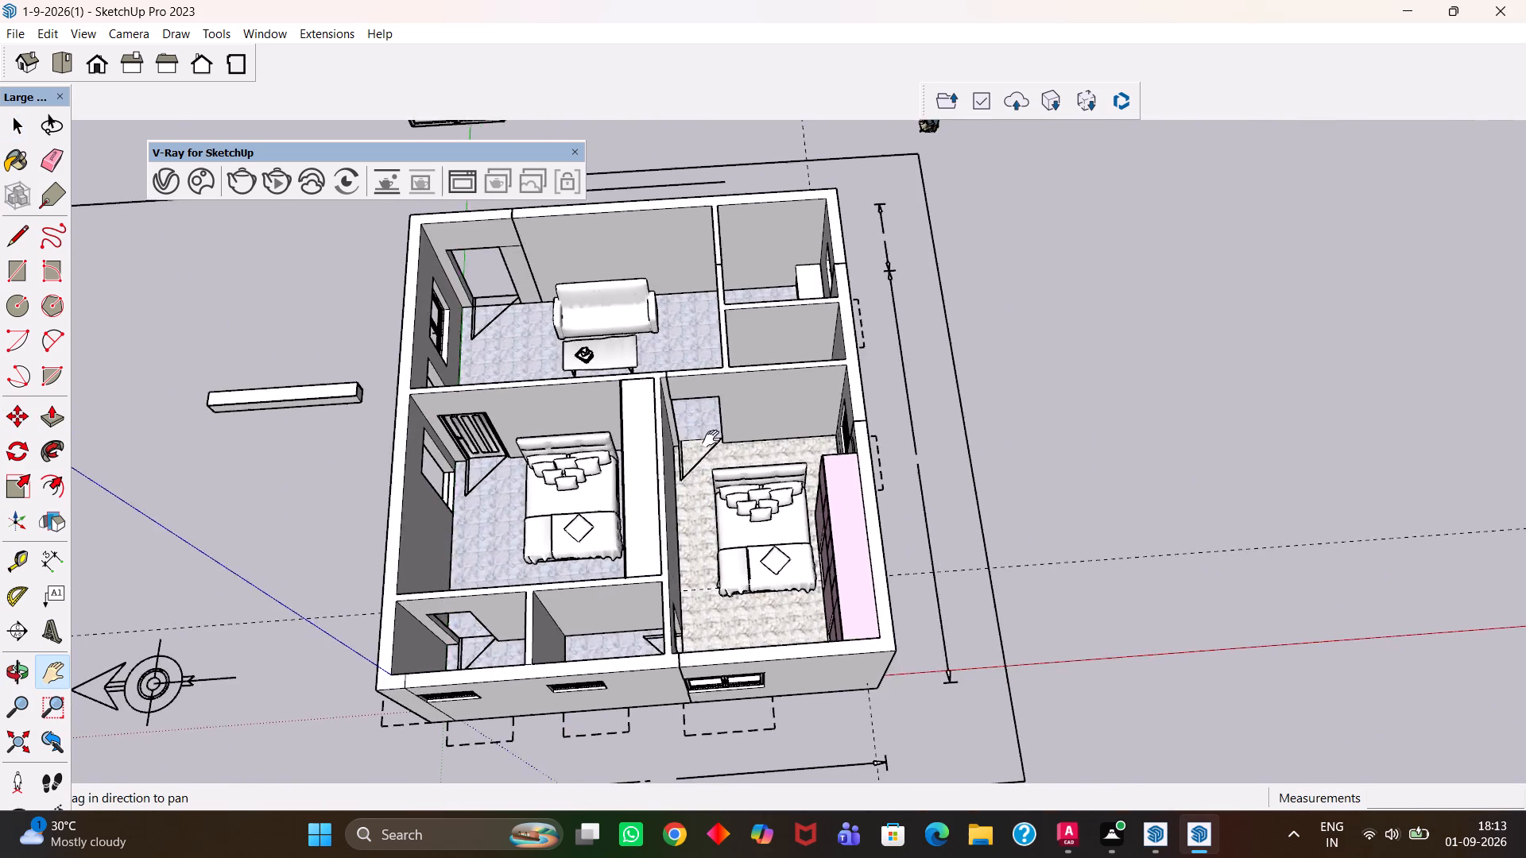
pyautogui.scroll(9, 711, 439)
pyautogui.press('Escape')
pyautogui.click(728, 446)
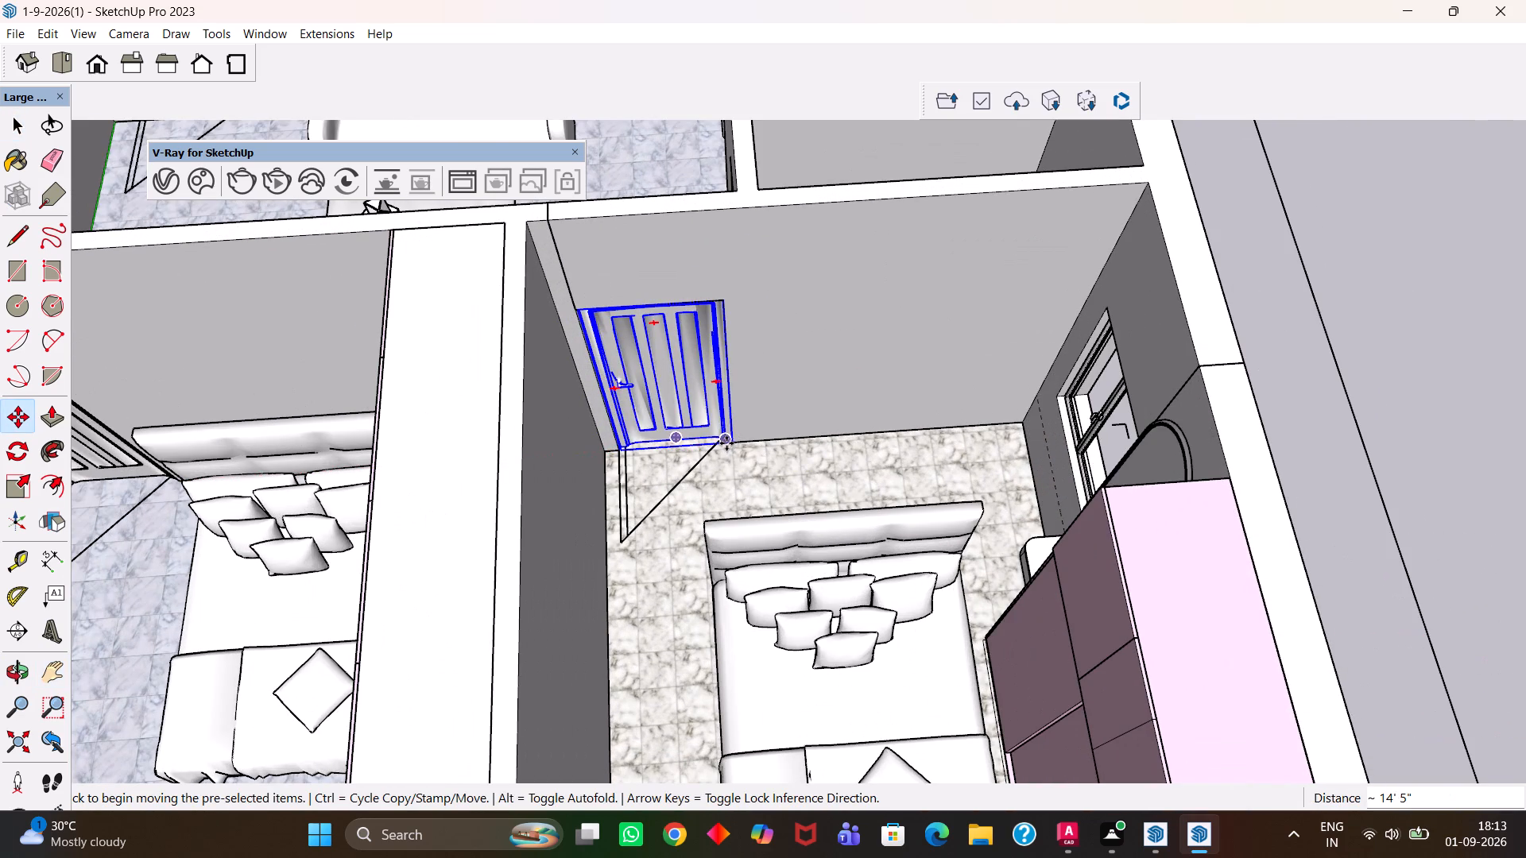
# Copy the door from the second bedroom to the doorway of the corner bathroom, about 19' 5" away.
pyautogui.click(726, 443)
pyautogui.press('h')
pyautogui.scroll(-8, 692, 462)
pyautogui.moveTo(722, 524); pyautogui.dragTo(726, 369)
pyautogui.scroll(3, 667, 479)
pyautogui.moveTo(610, 485); pyautogui.dragTo(885, 428)
pyautogui.scroll(4, 610, 517)
pyautogui.moveTo(451, 529); pyautogui.dragTo(728, 574)
pyautogui.scroll(4, 710, 621)
pyautogui.press('Escape')
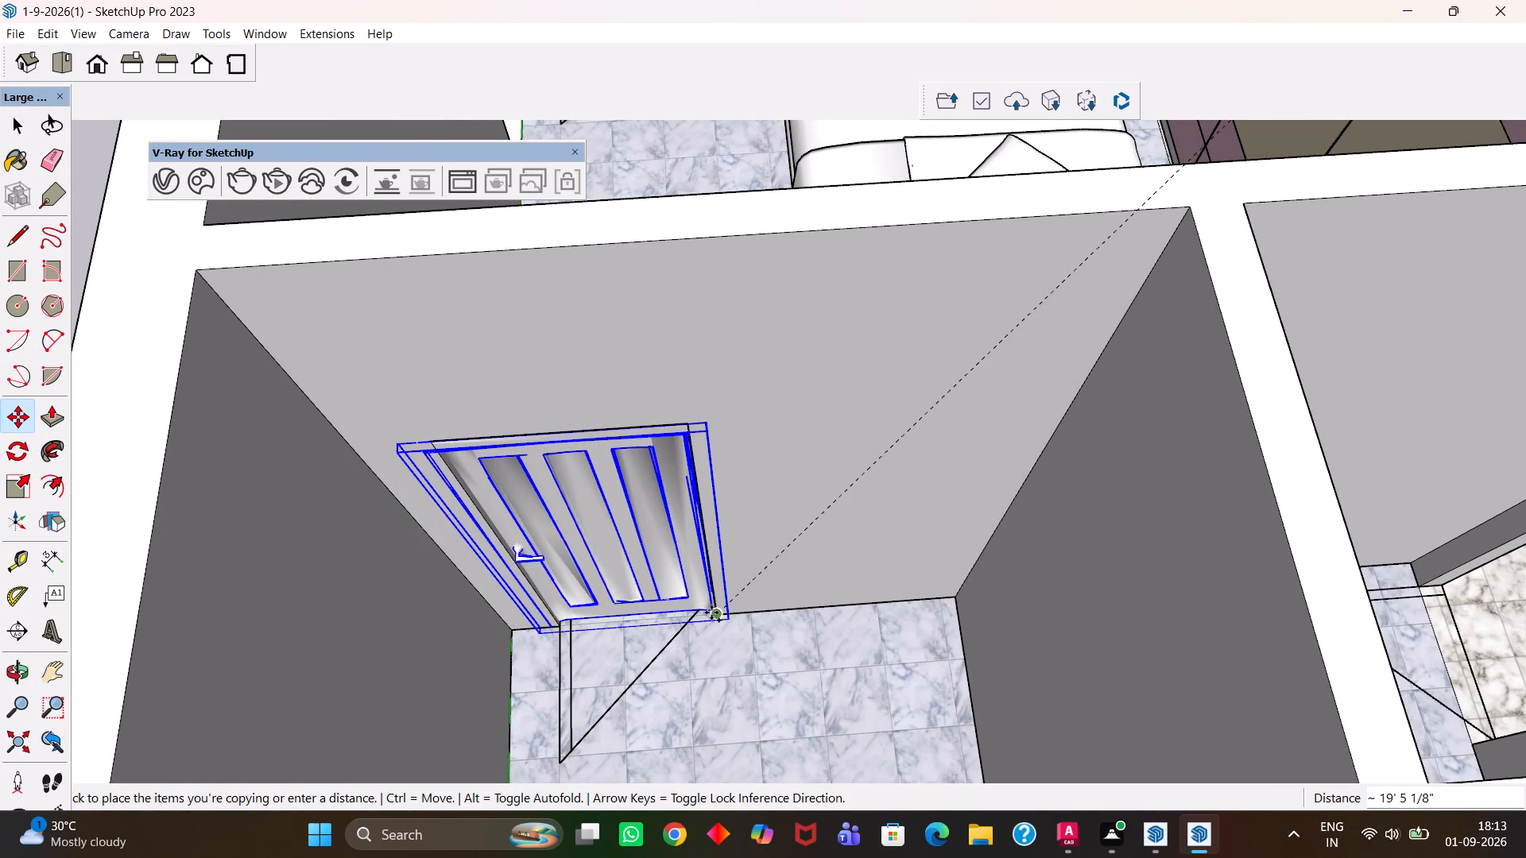
pyautogui.click(712, 612)
# Shift the bathroom door about 1 15/16" along the wall and scale its width to about 0.84 to fit the doorway.
pyautogui.click(729, 616)
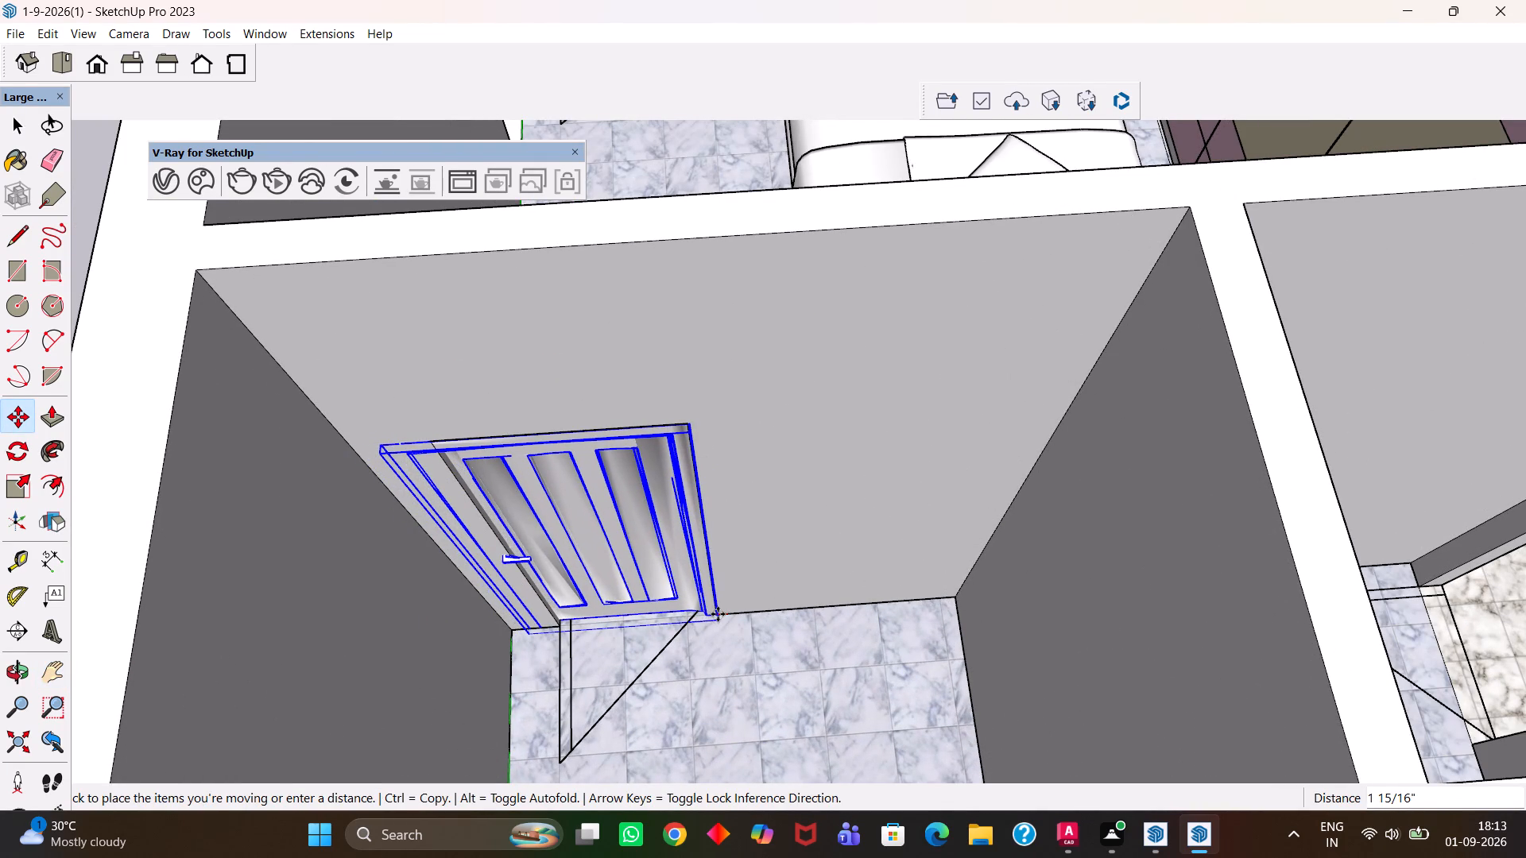
pyautogui.click(718, 614)
pyautogui.press('s')
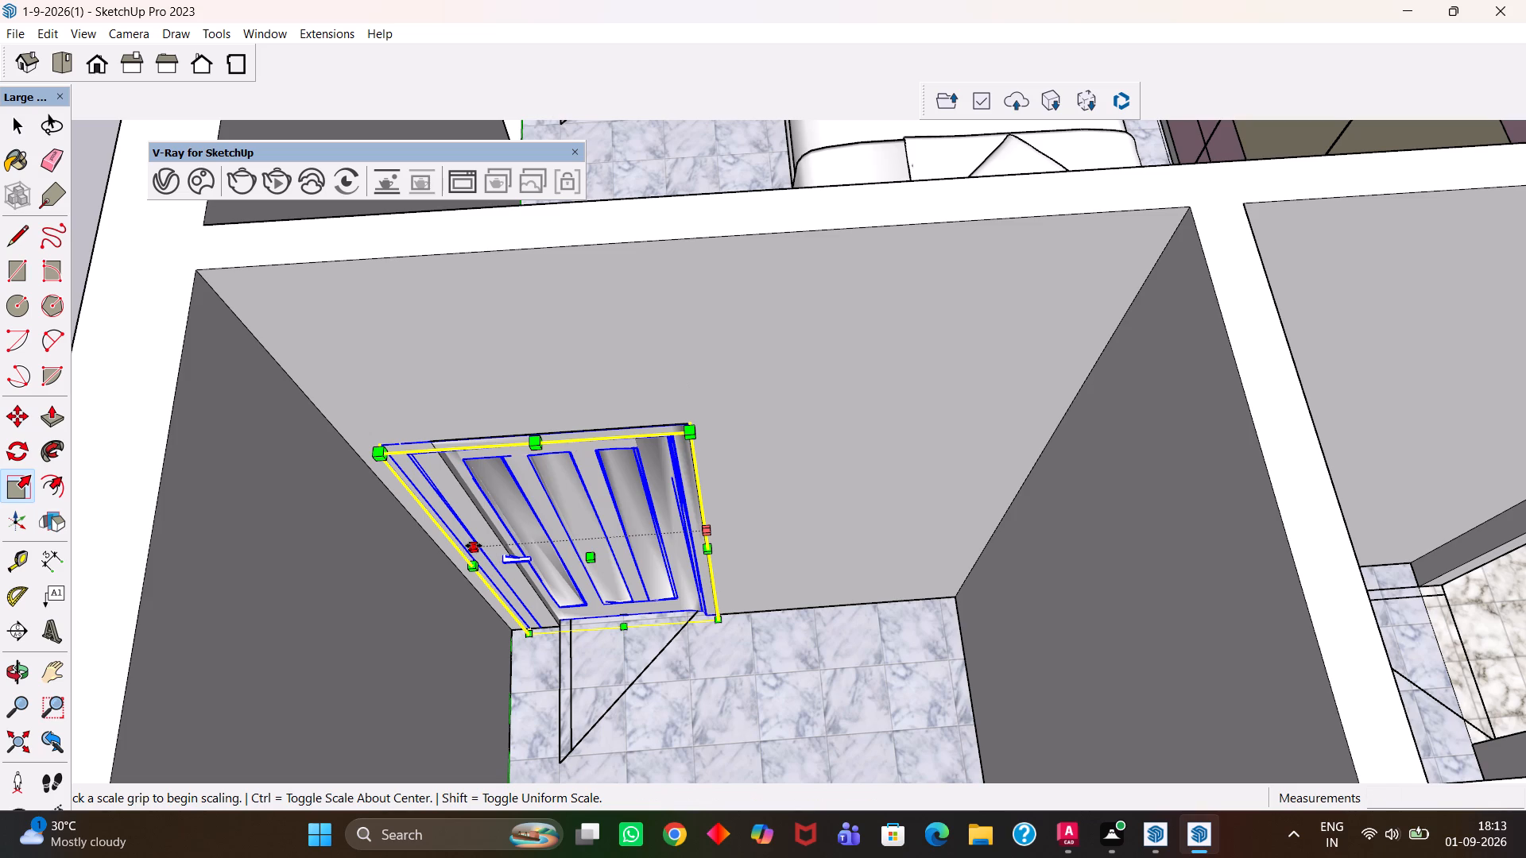
pyautogui.click(472, 553)
pyautogui.click(513, 549)
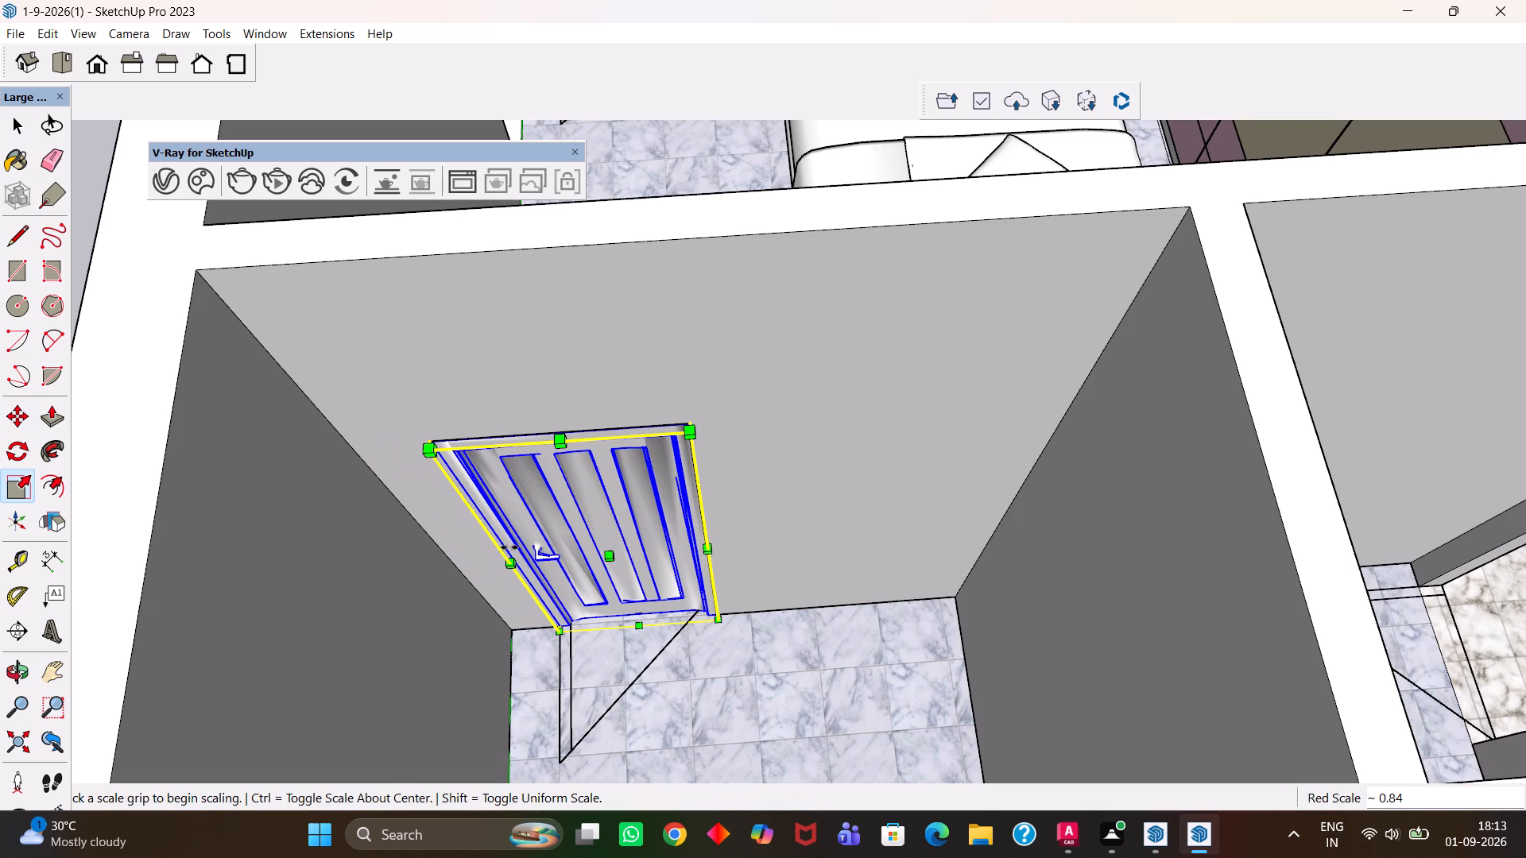
# Copy the bathroom door to the open ground outside the house, in front of the exterior wall's two door openings.
pyautogui.press('m')
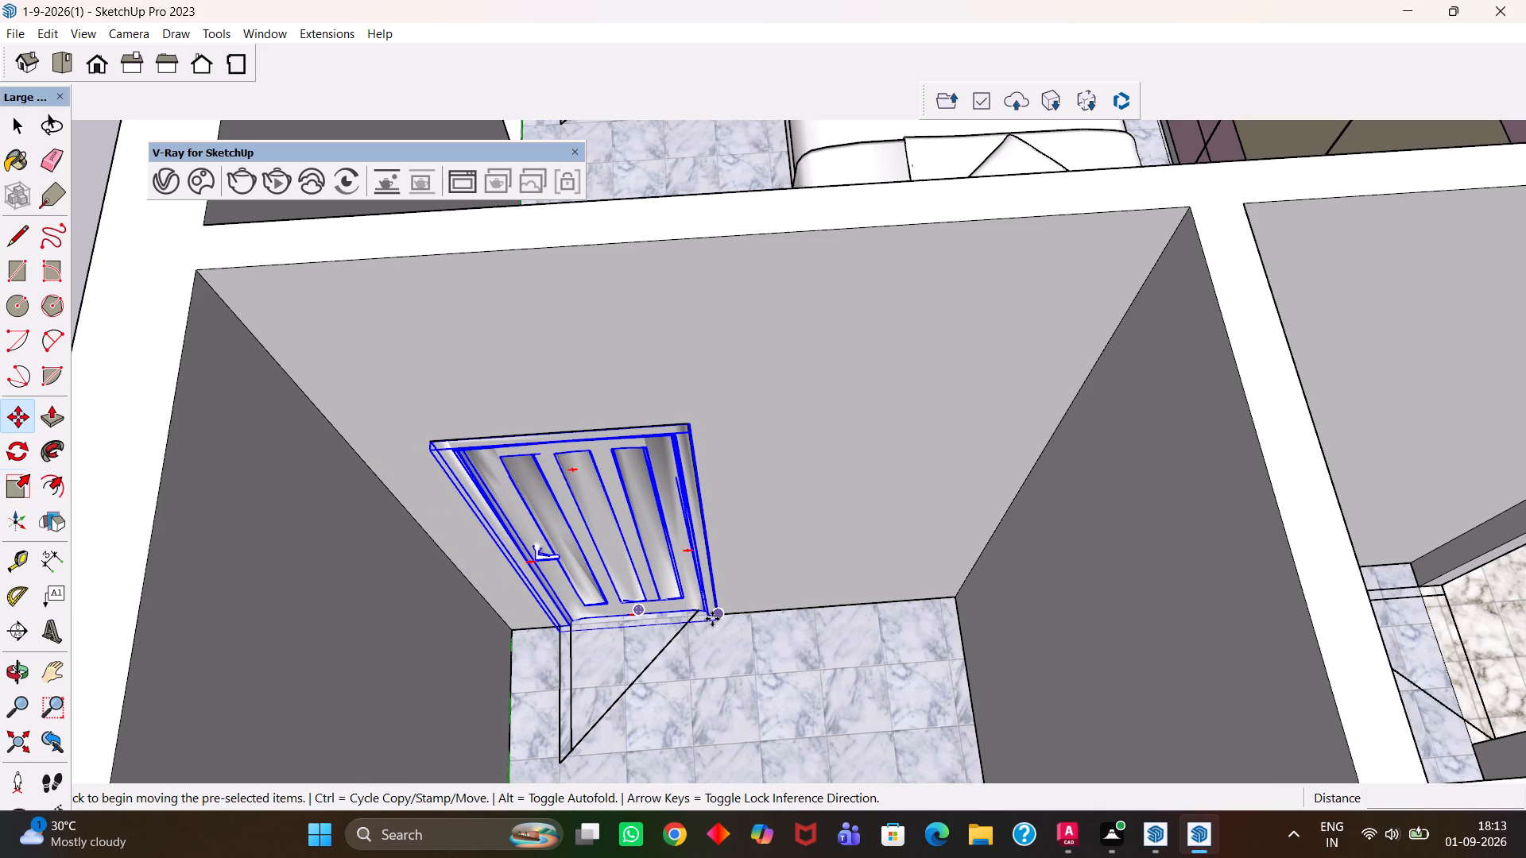
pyautogui.click(713, 617)
pyautogui.press('h')
pyautogui.scroll(-6, 671, 548)
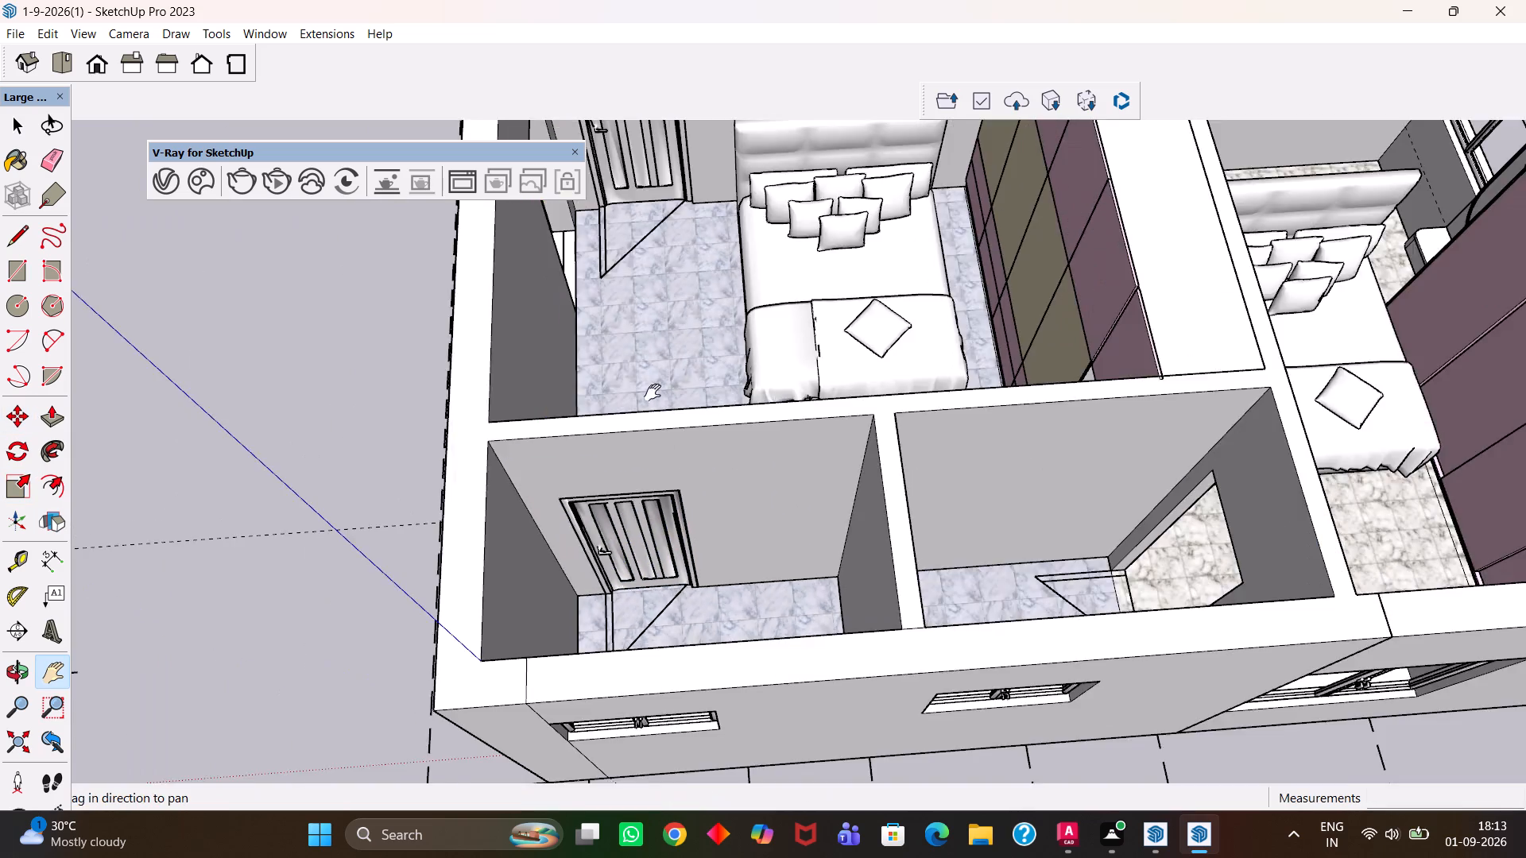
pyautogui.moveTo(653, 394); pyautogui.dragTo(715, 664)
pyautogui.moveTo(599, 534); pyautogui.dragTo(1017, 485, button='middle')
pyautogui.scroll(1, 600, 532)
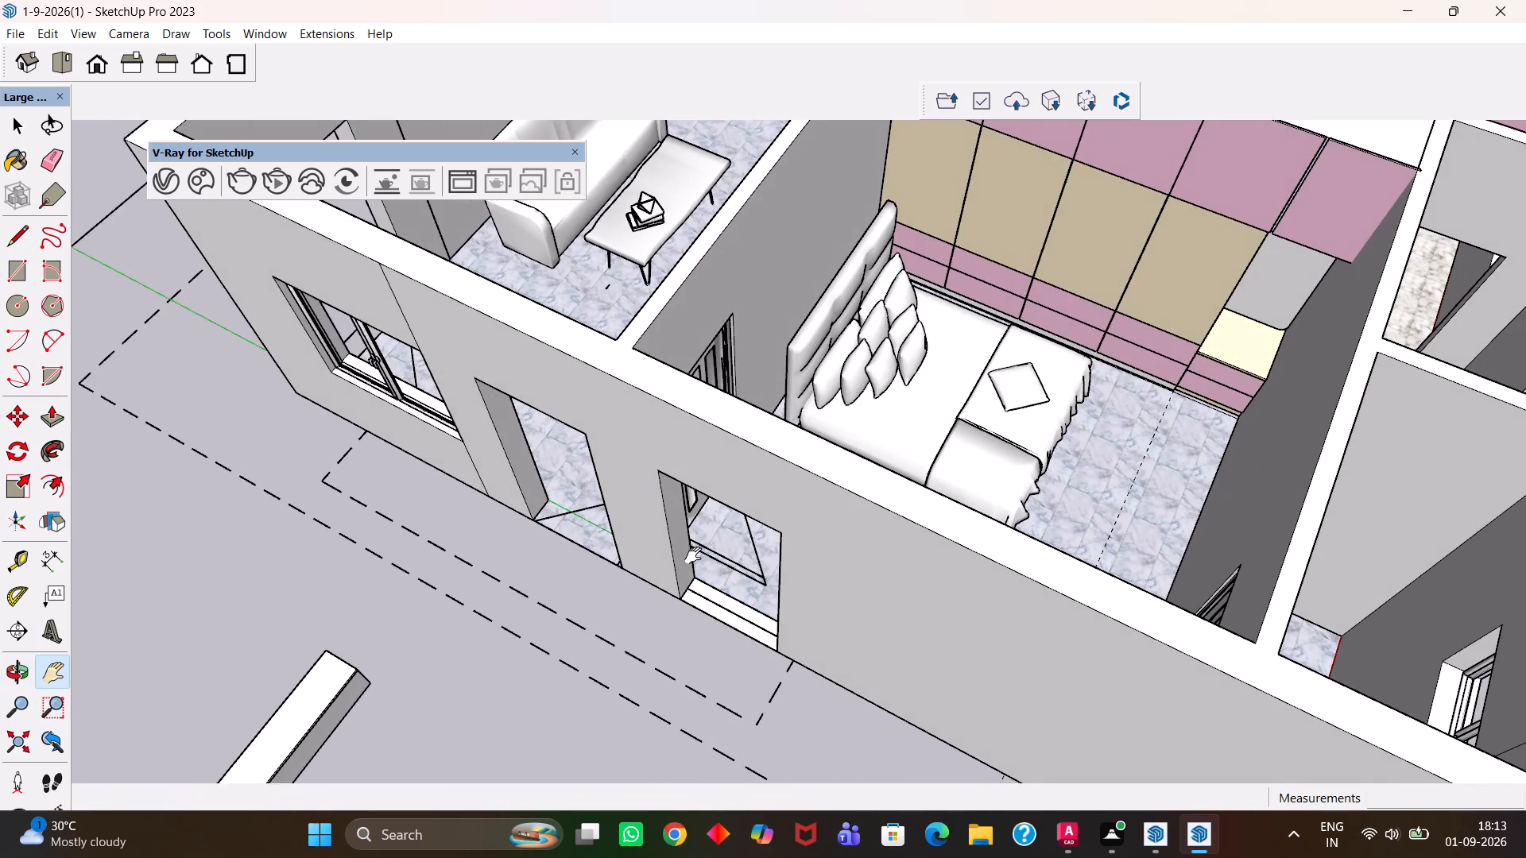
pyautogui.moveTo(766, 556); pyautogui.dragTo(921, 538, button='middle')
pyautogui.scroll(-3, 921, 538)
pyautogui.moveTo(754, 625); pyautogui.dragTo(763, 533)
pyautogui.press('Escape')
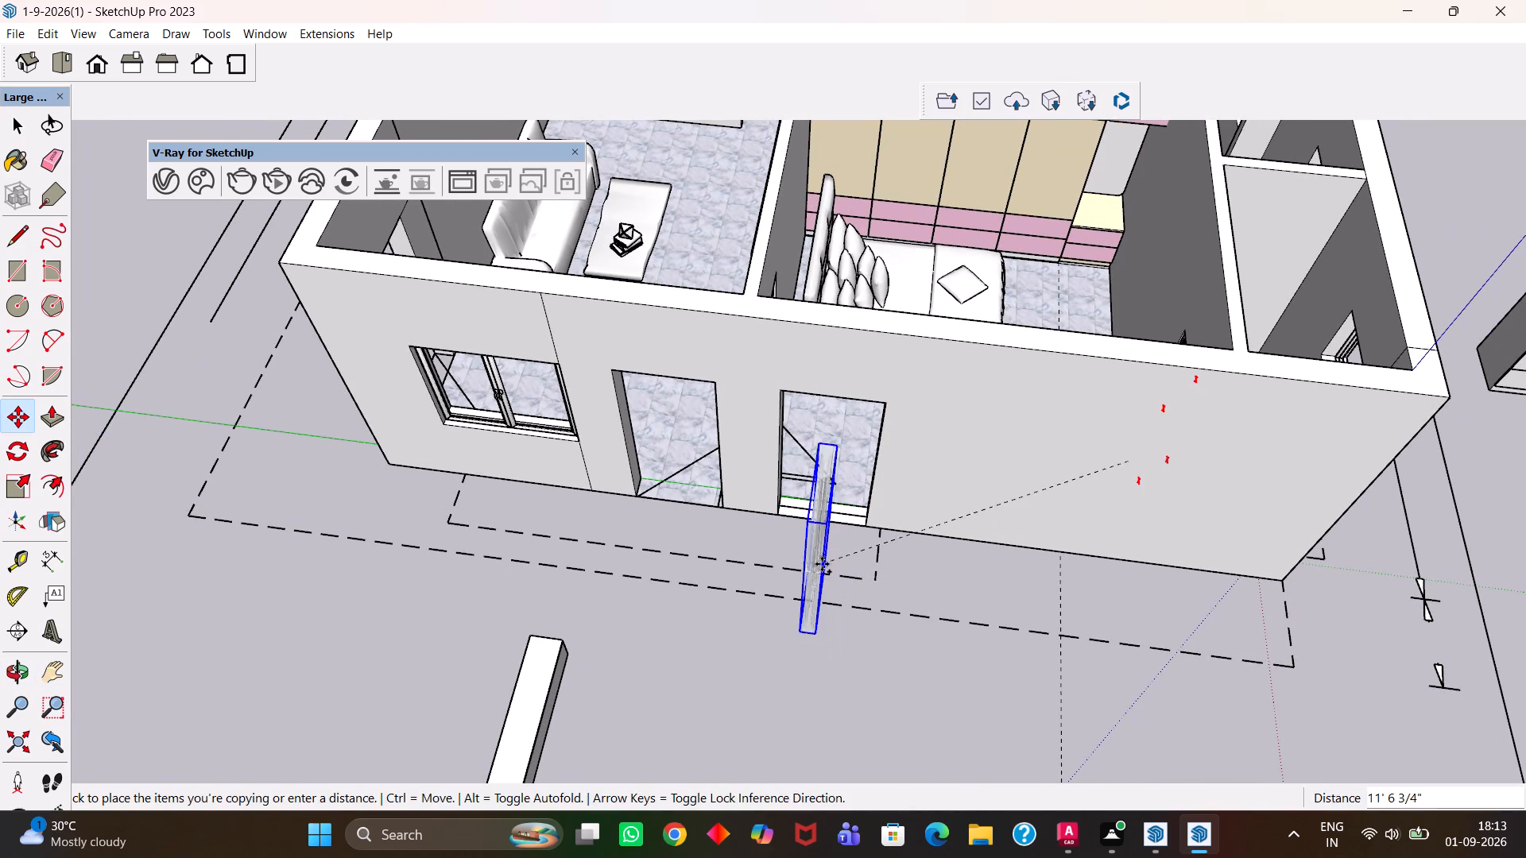
pyautogui.click(822, 564)
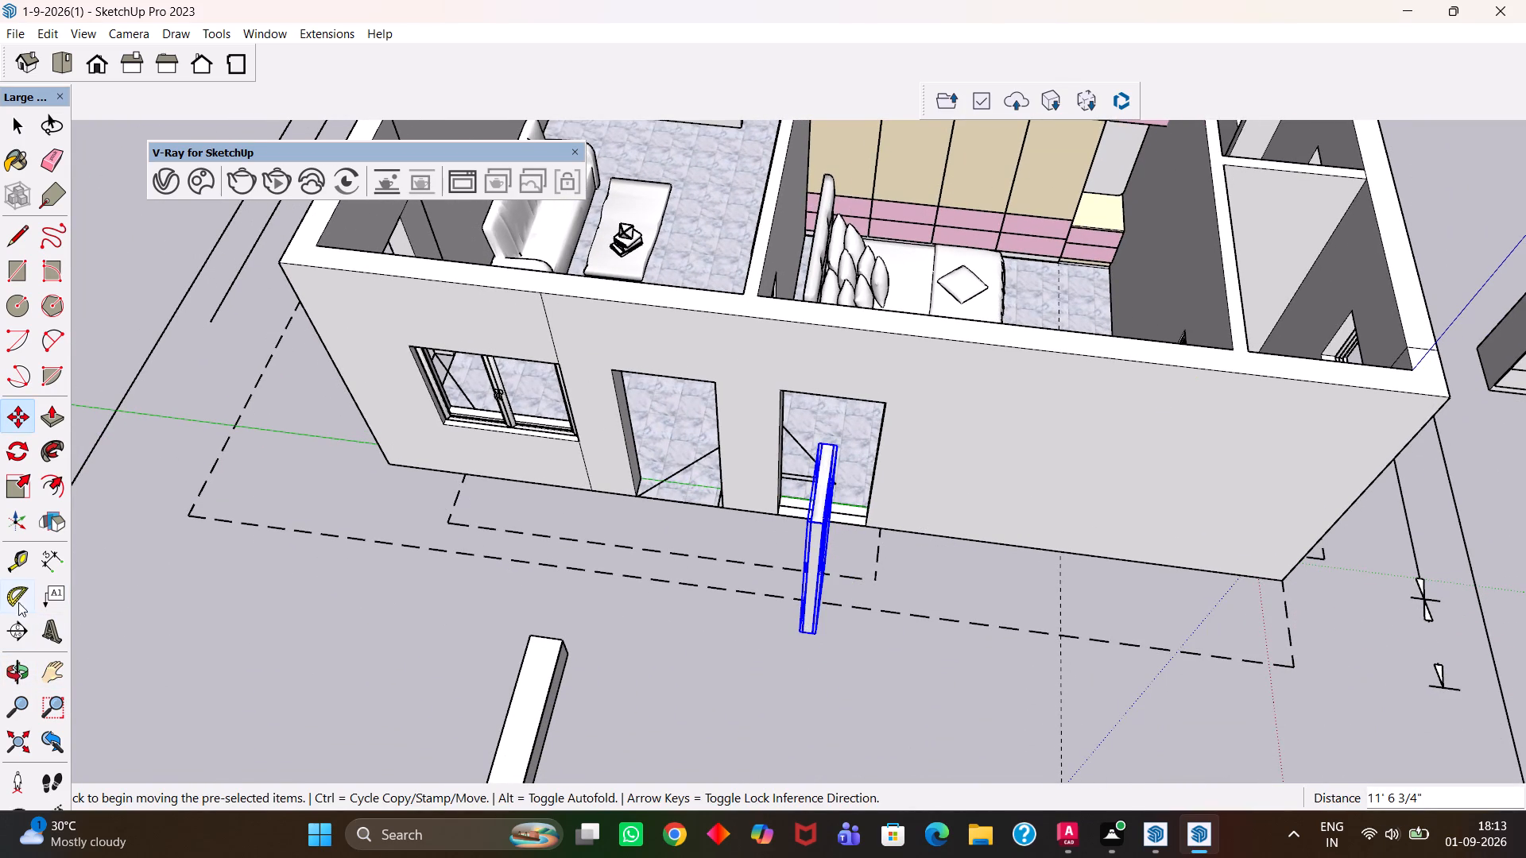
# Rotate the copied door outside the house by 90 degrees so it lies parallel to the exterior wall.
pyautogui.click(12, 445)
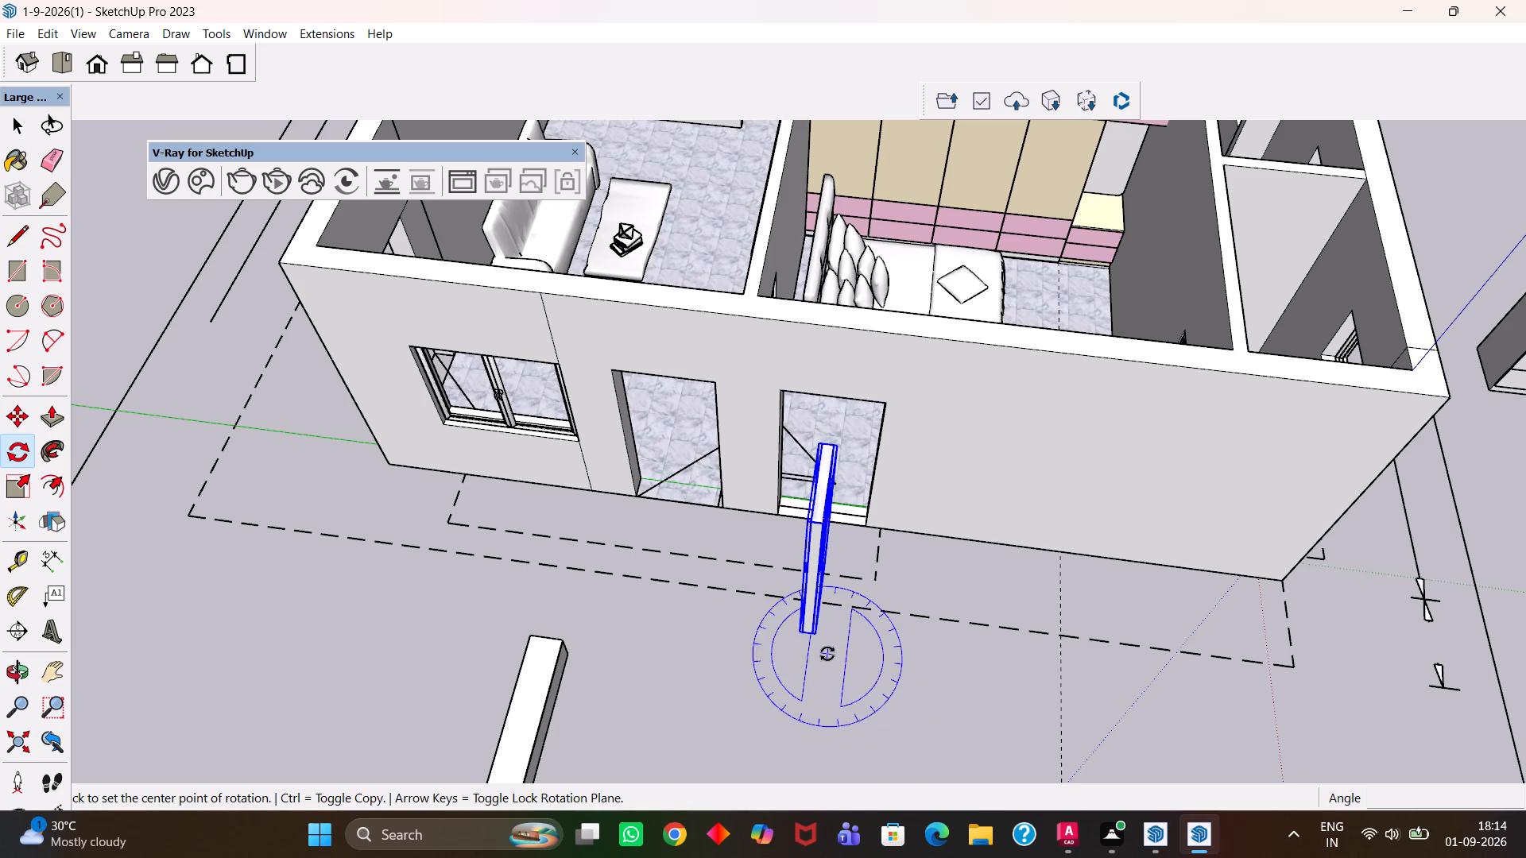
pyautogui.click(810, 657)
pyautogui.click(803, 694)
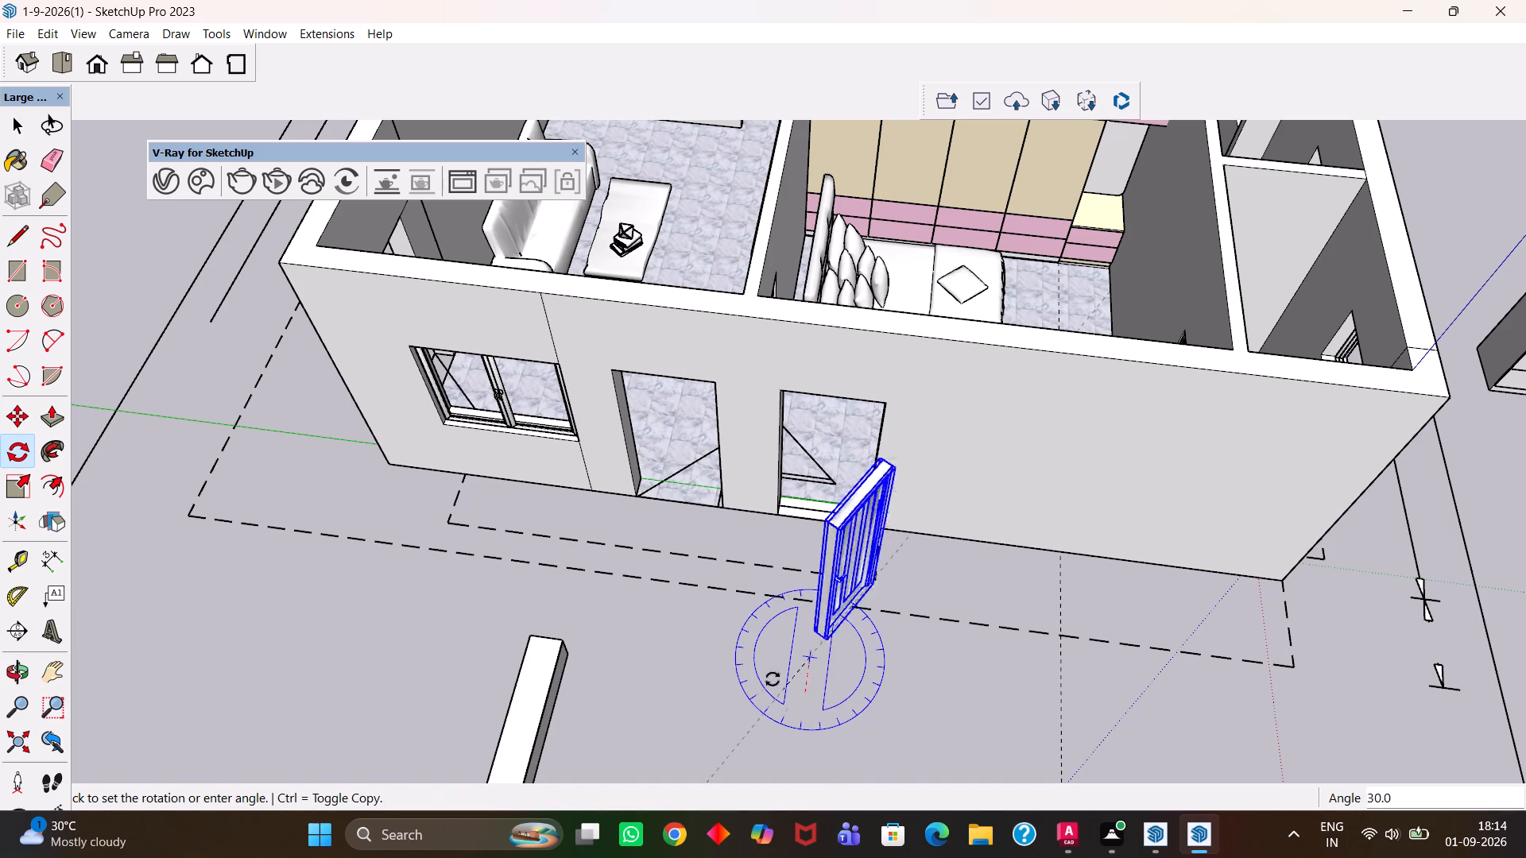
pyautogui.click(753, 655)
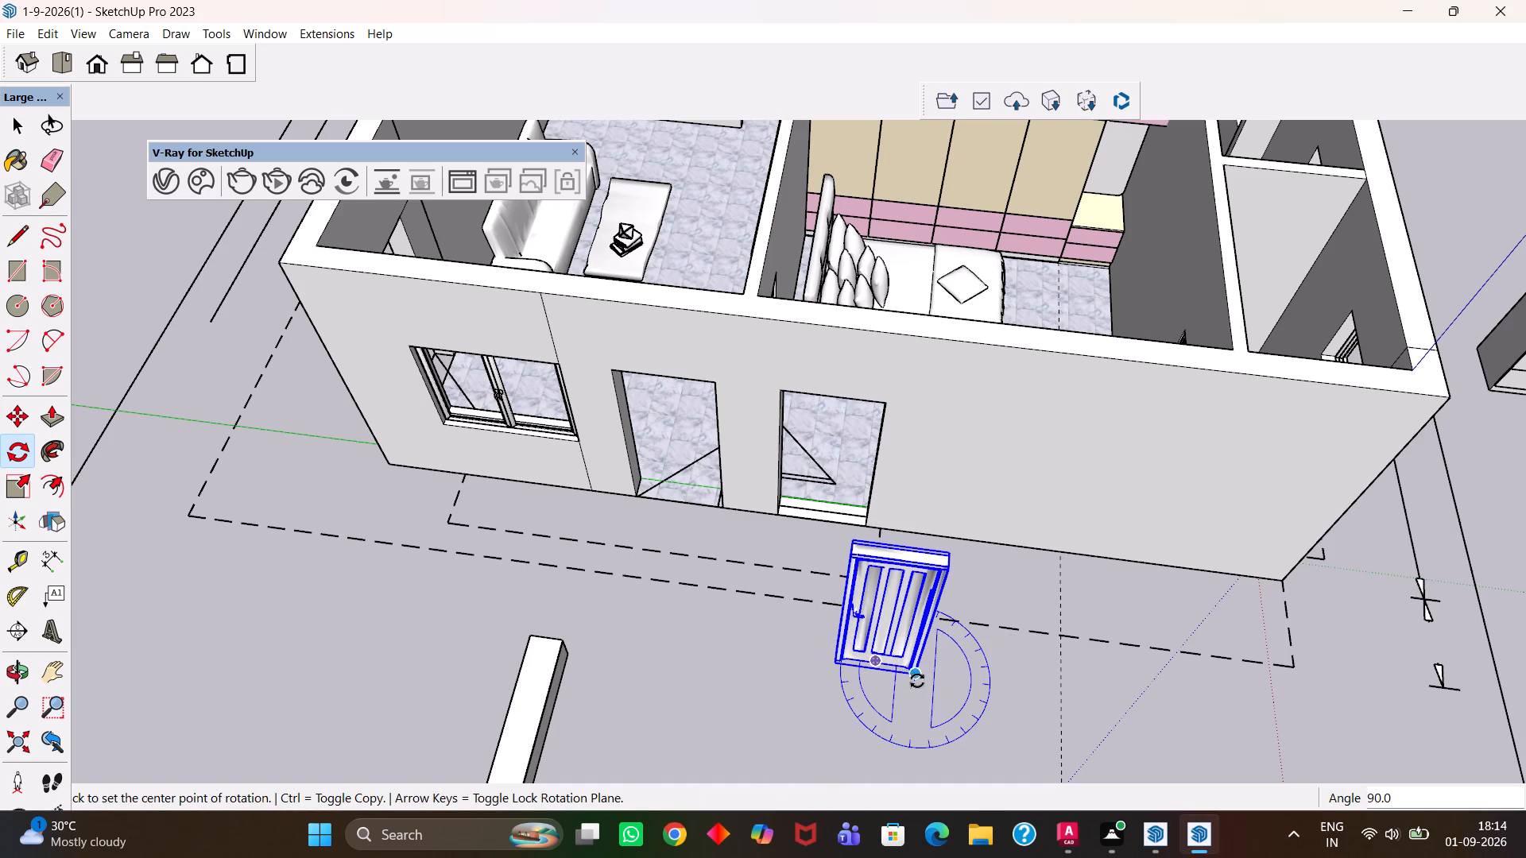
# Move the rotated door about 5' 4" into the exterior opening beside the bedroom and widen it to fill the opening.
pyautogui.press('m')
pyautogui.click(913, 678)
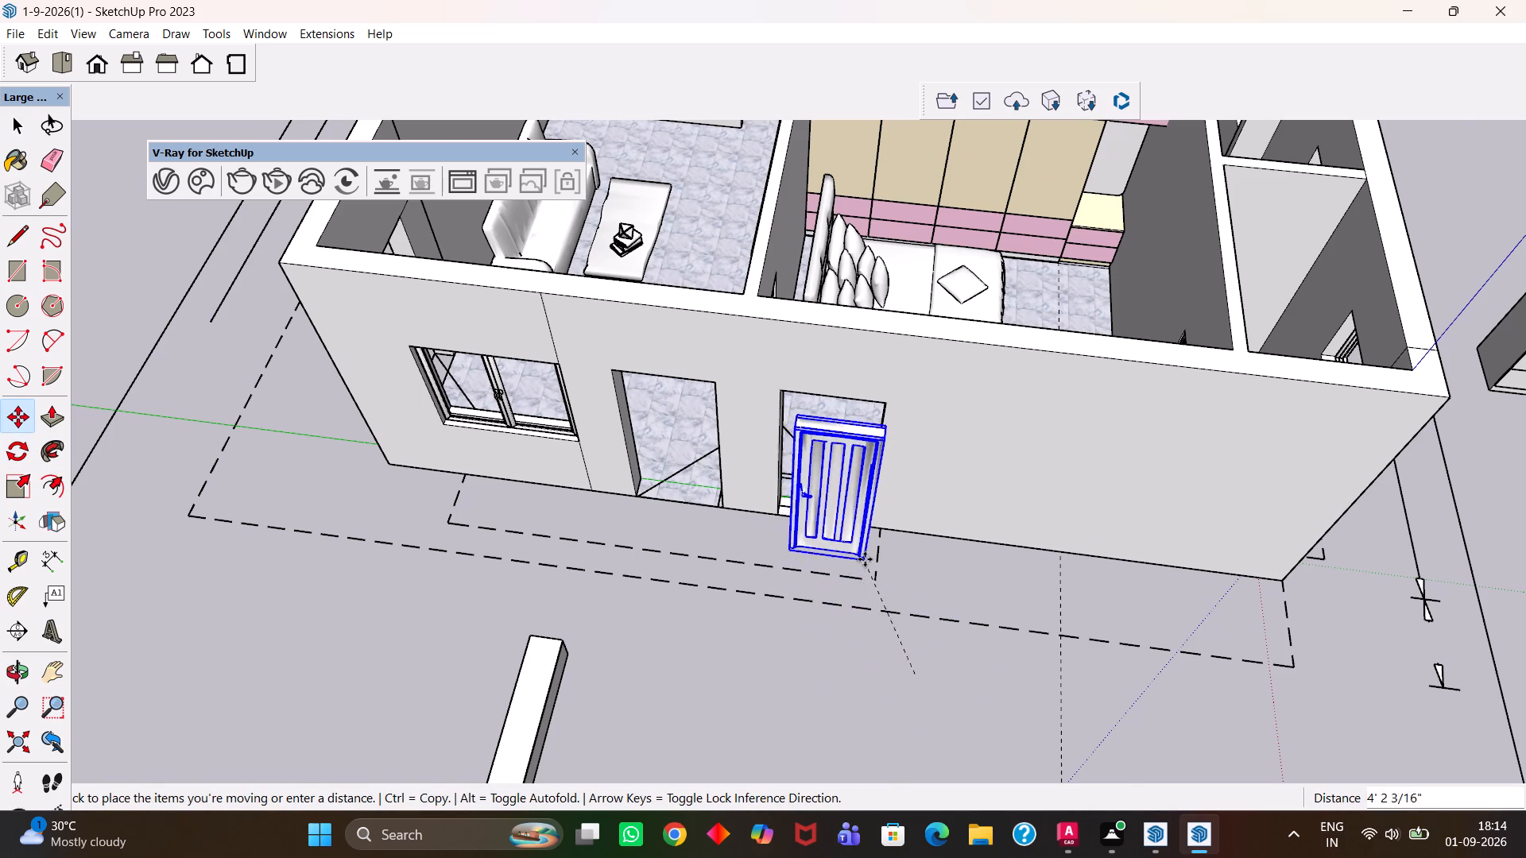
pyautogui.scroll(2, 865, 559)
pyautogui.click(865, 521)
pyautogui.scroll(1, 830, 489)
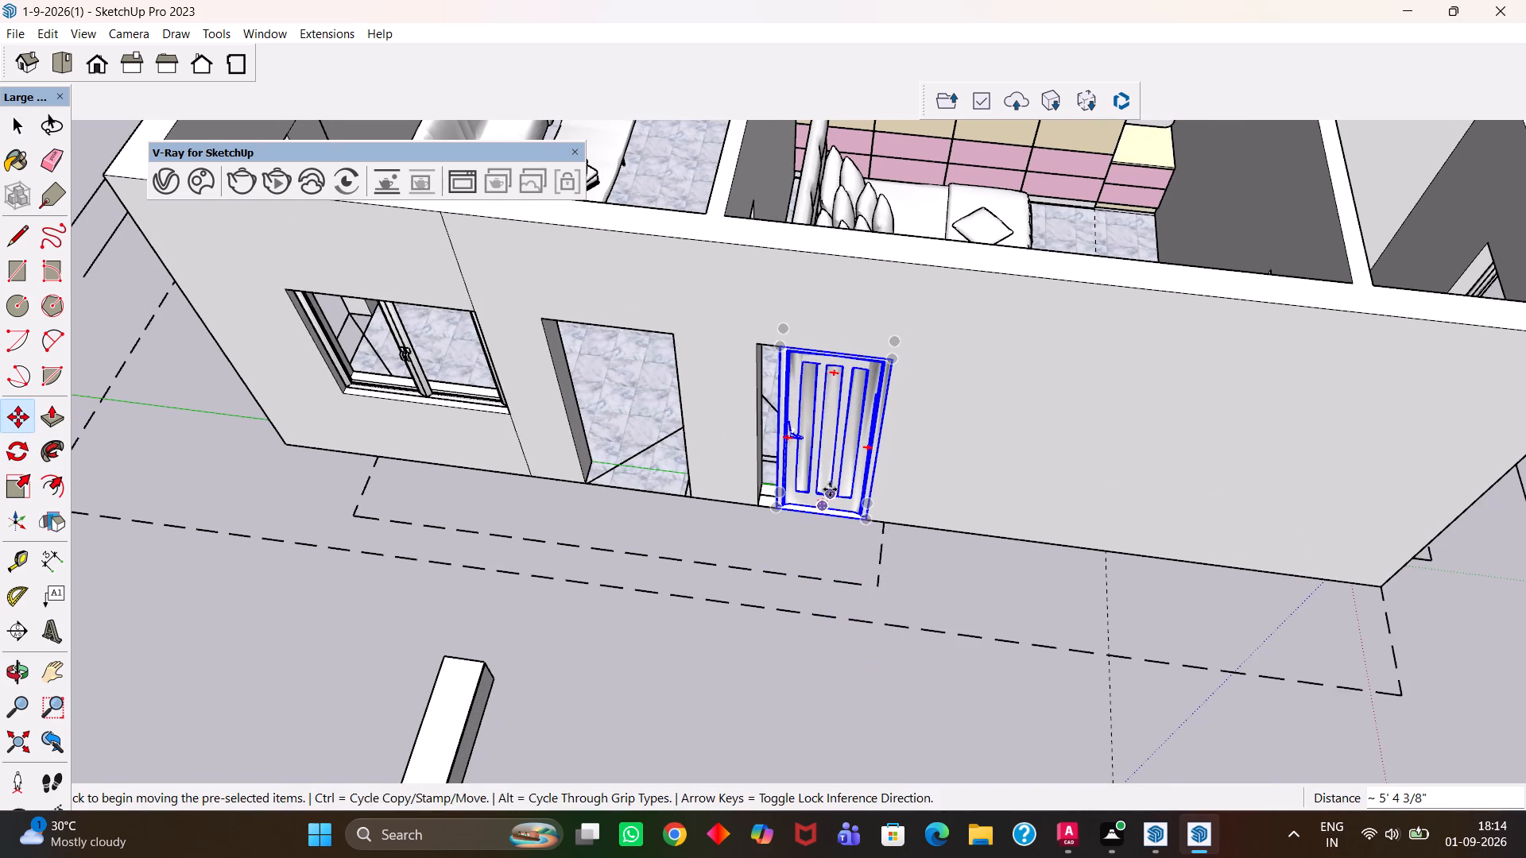
pyautogui.scroll(2, 830, 489)
pyautogui.moveTo(824, 486); pyautogui.dragTo(857, 499, button='middle')
pyautogui.scroll(1, 857, 499)
pyautogui.press('s')
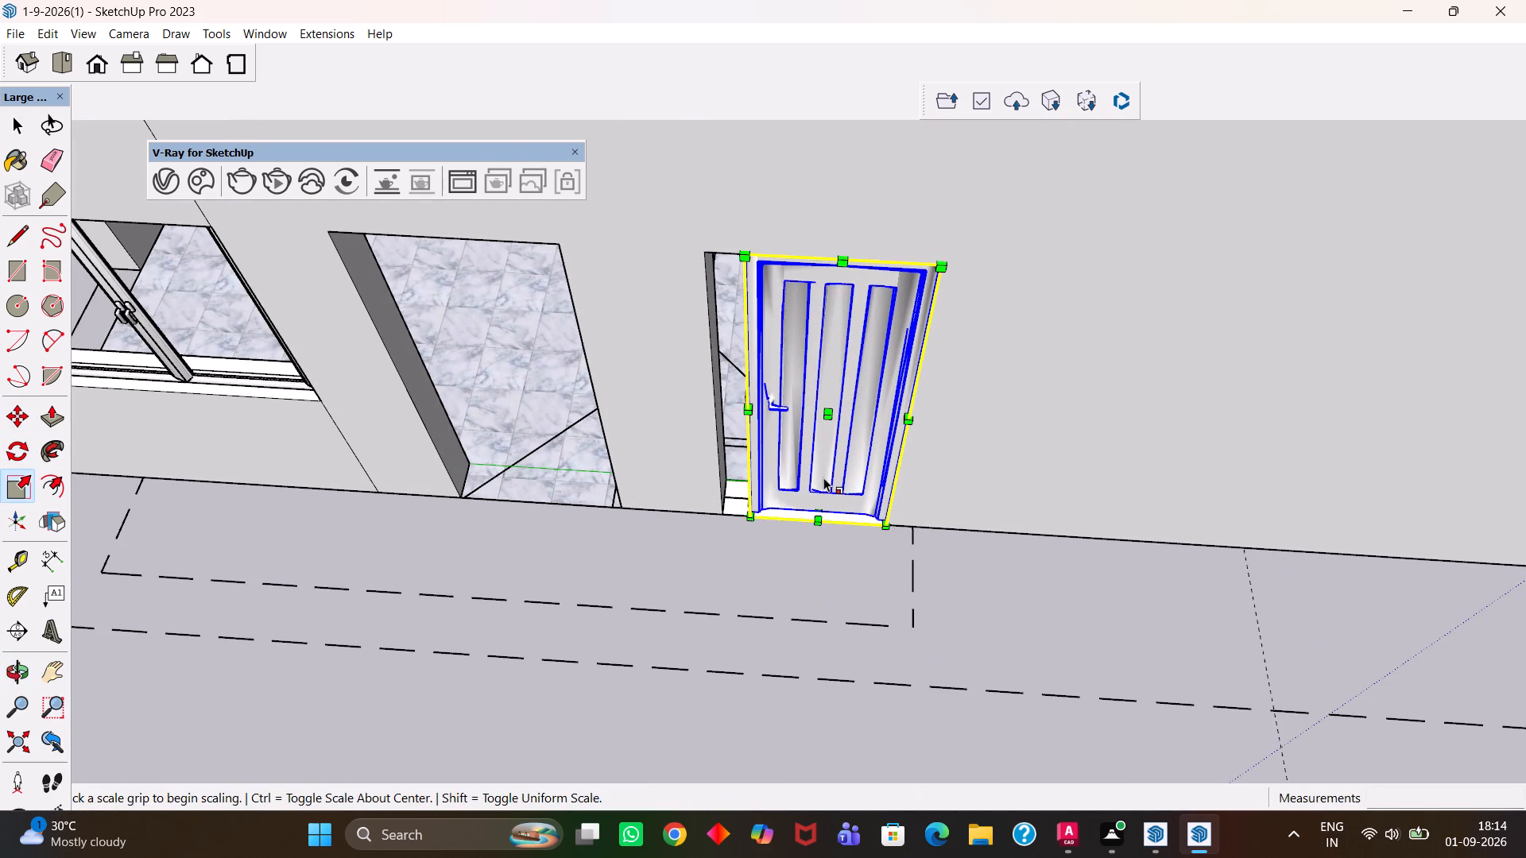
pyautogui.click(749, 396)
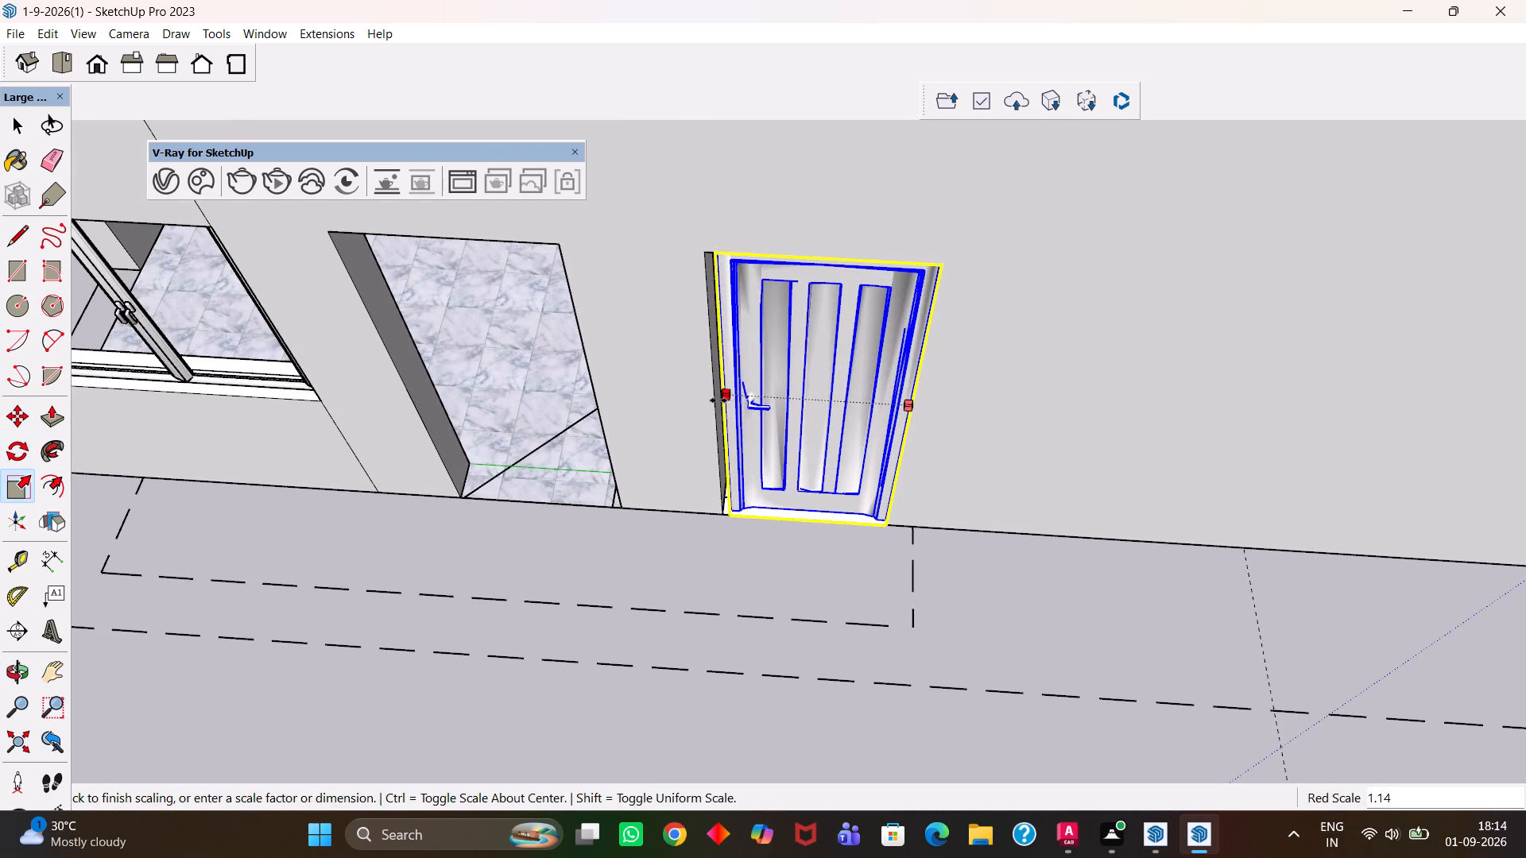
pyautogui.click(712, 396)
# Copy the exterior door about 4' 10" to the neighbouring opening and scale the copy's width to about 1.00.
pyautogui.press('m')
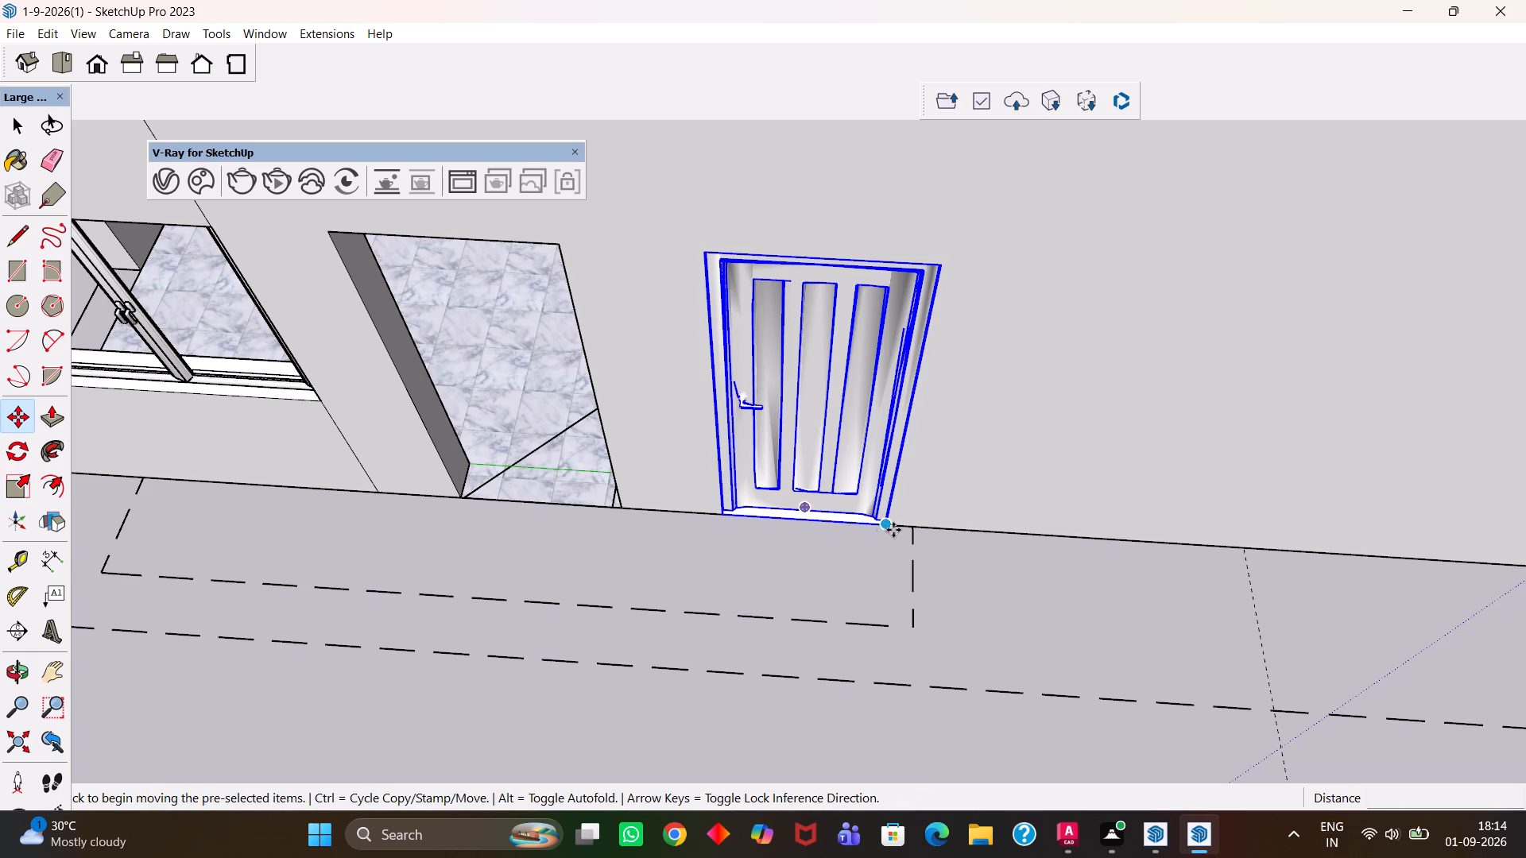
pyautogui.click(893, 528)
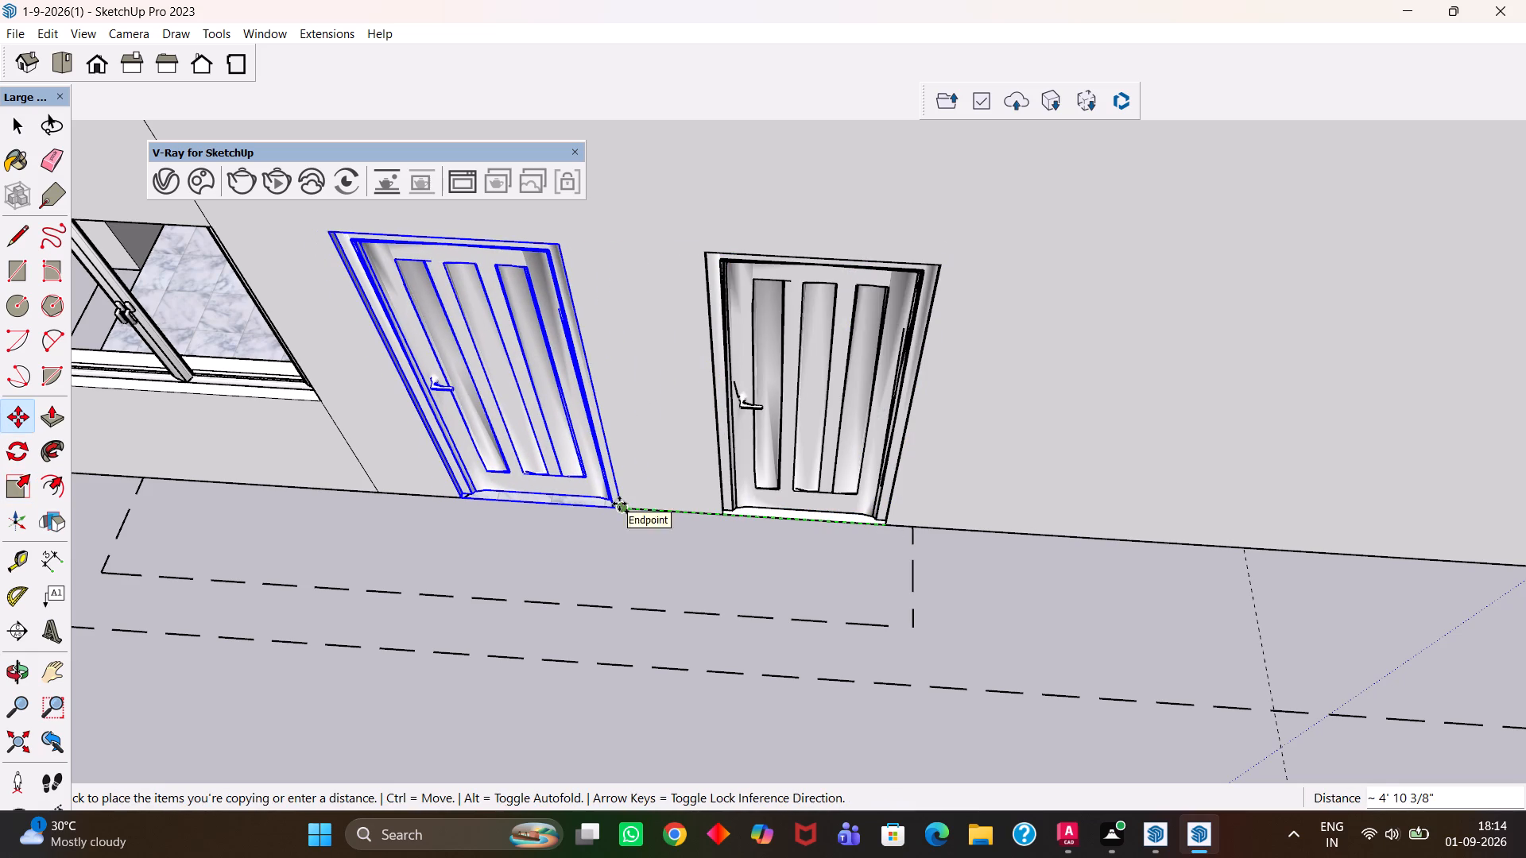
pyautogui.click(619, 504)
pyautogui.press('h')
pyautogui.scroll(-5, 619, 504)
pyautogui.moveTo(558, 411); pyautogui.dragTo(789, 502)
pyautogui.scroll(3, 769, 519)
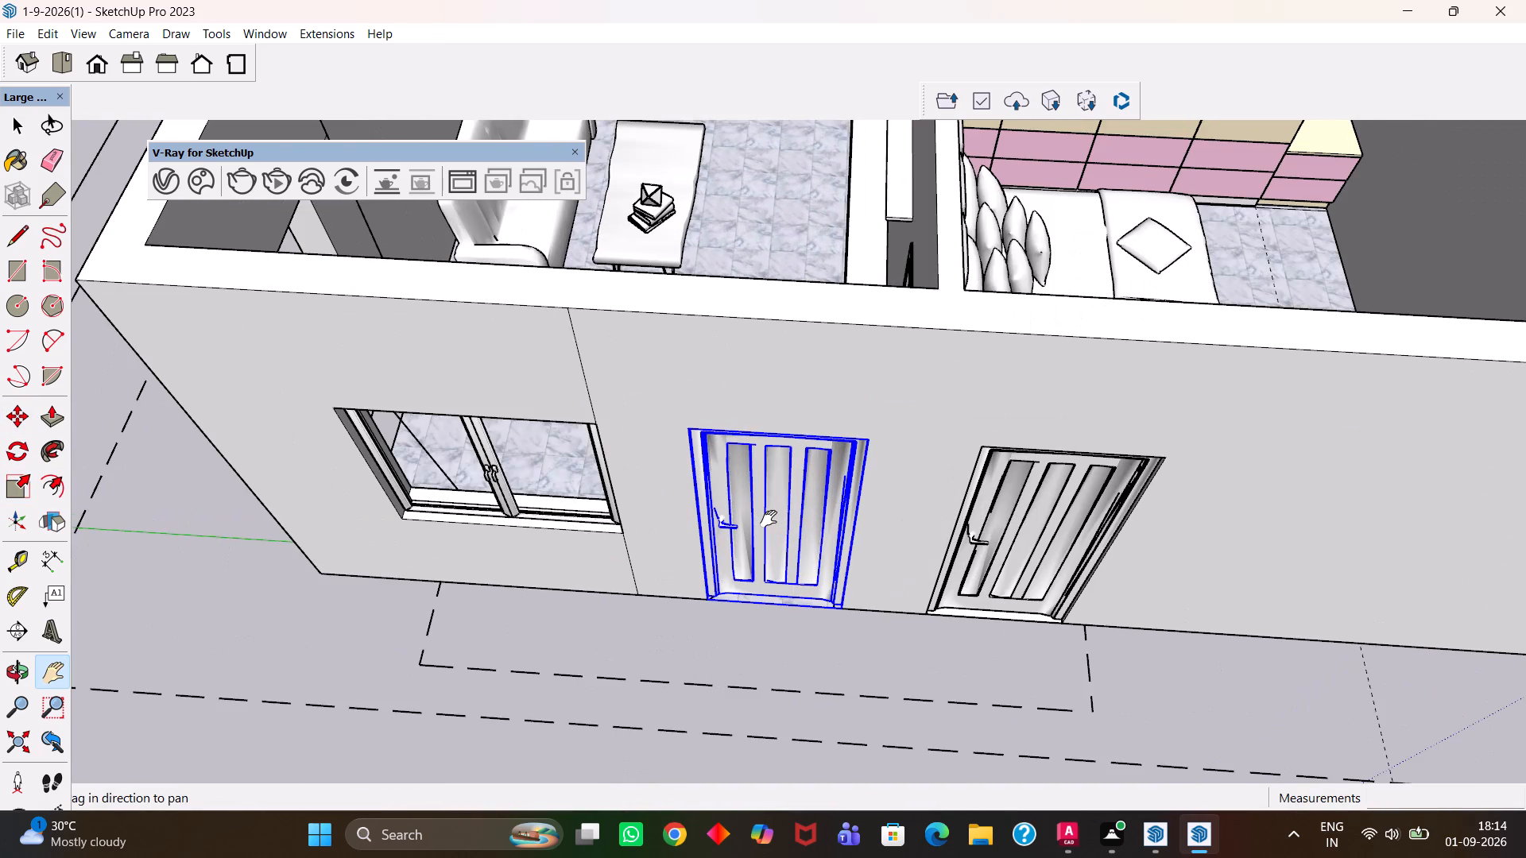
pyautogui.scroll(3, 734, 535)
pyautogui.press('s')
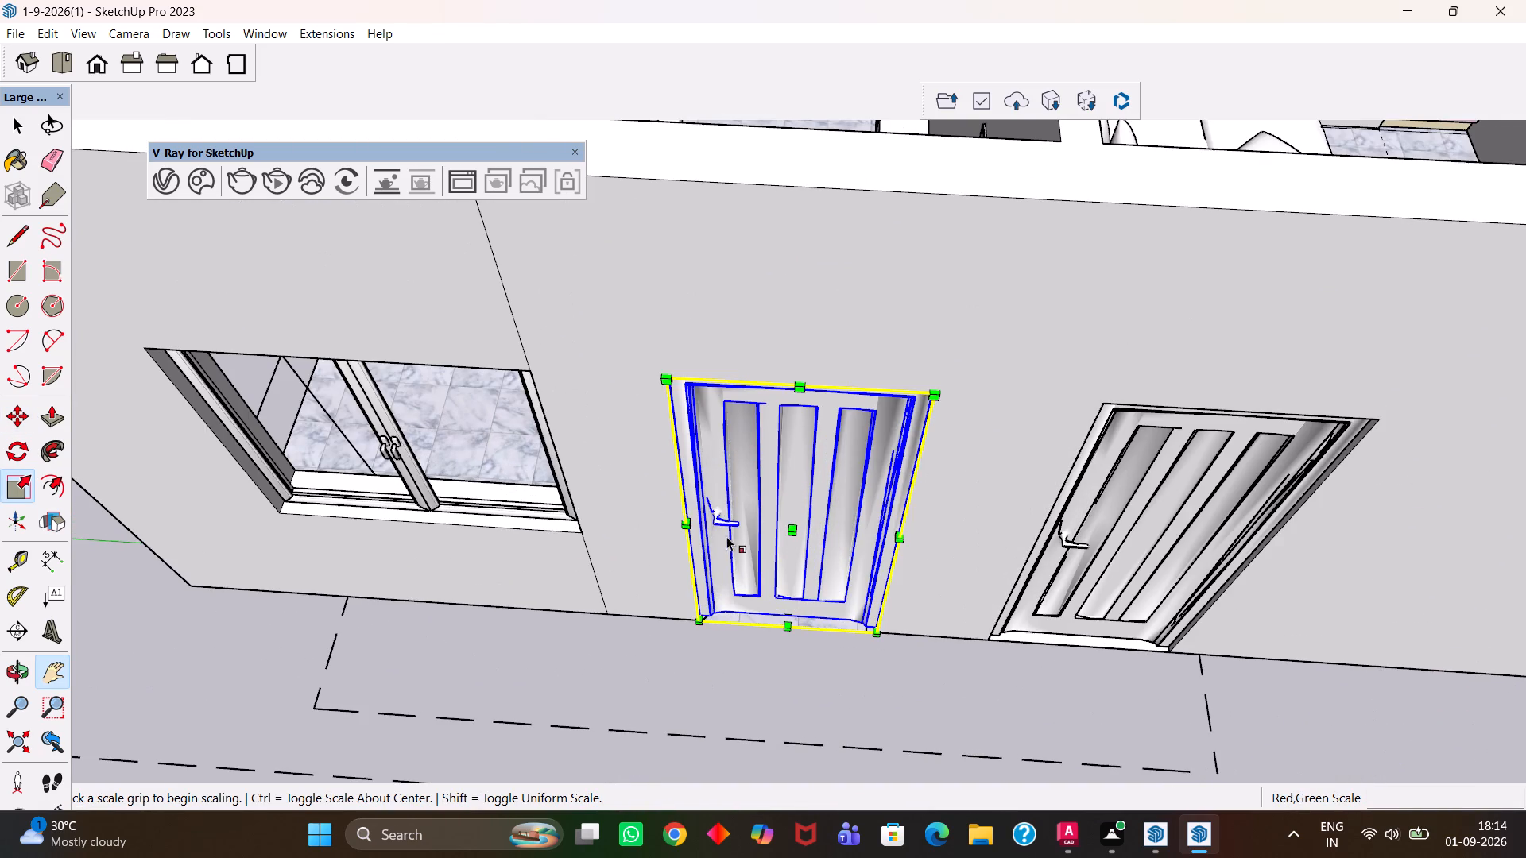
pyautogui.click(688, 510)
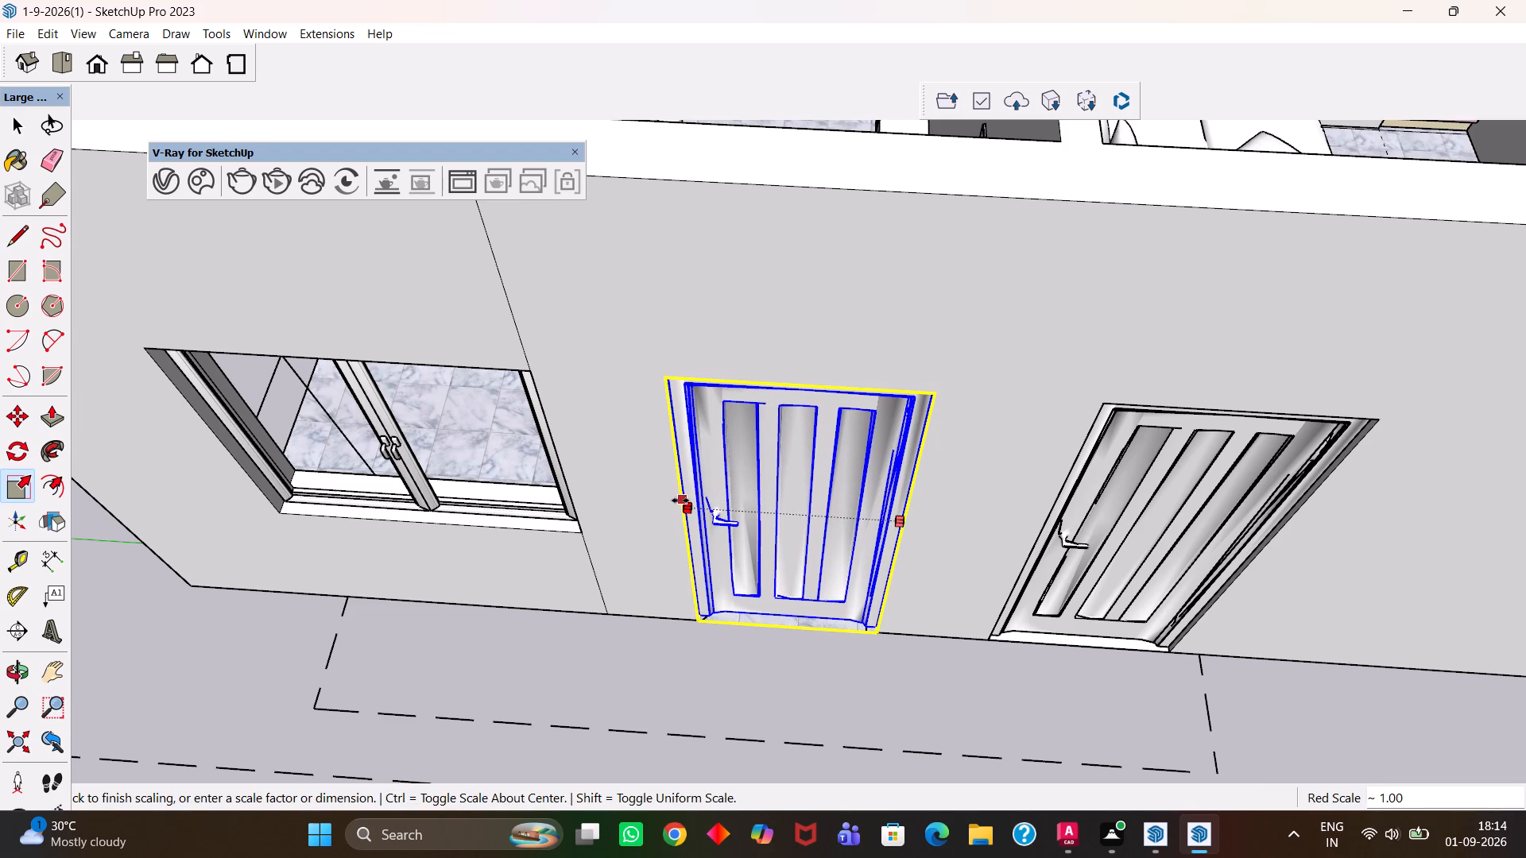
pyautogui.click(680, 500)
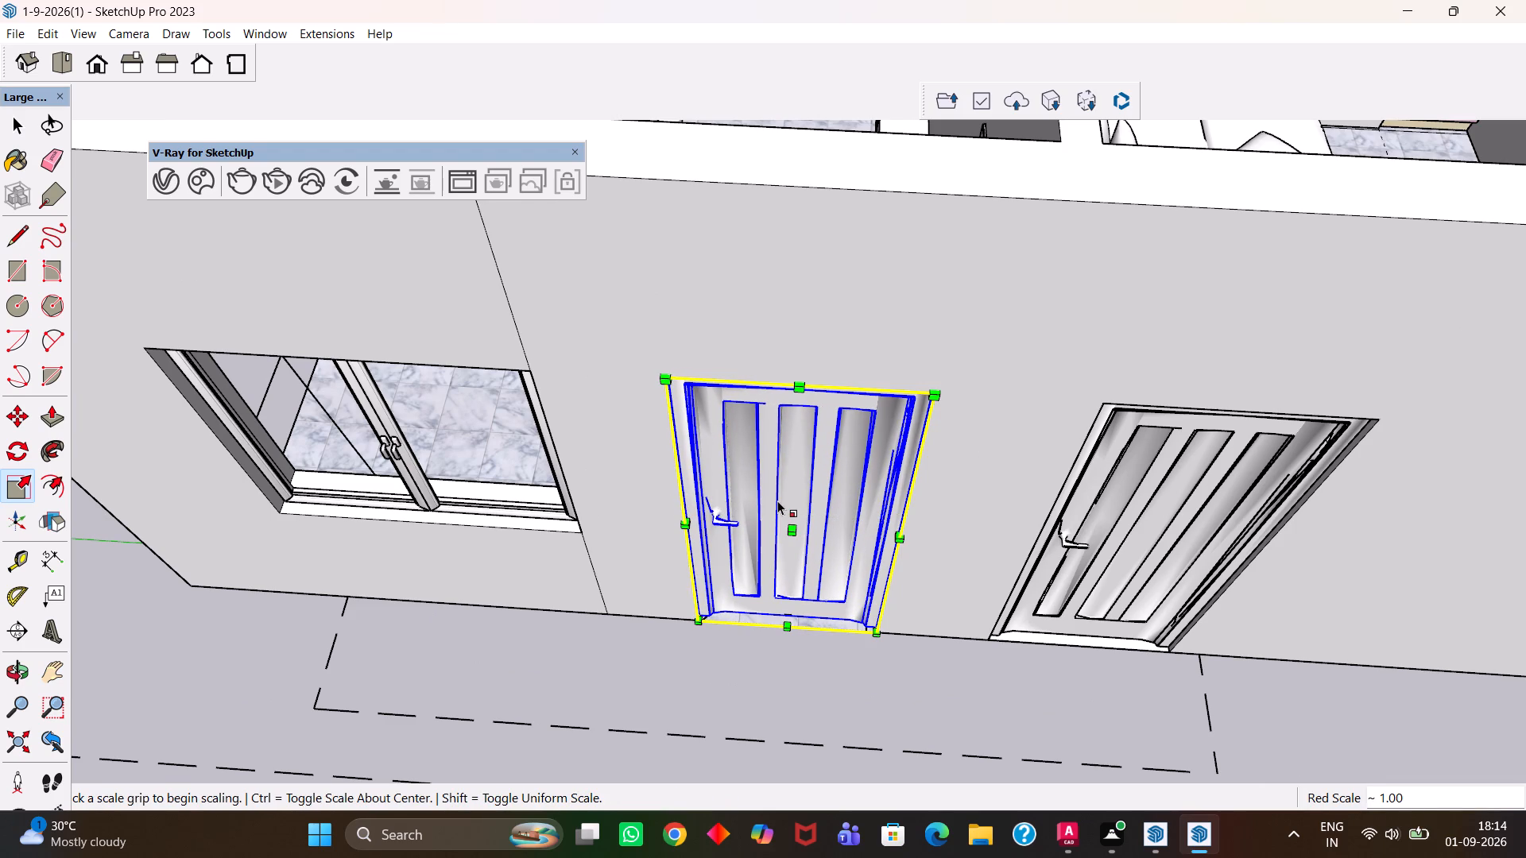
# Examine the house from several sides, checking the placed doors and the doorways in the living room, bedrooms and bathrooms.
pyautogui.scroll(-6, 778, 504)
pyautogui.press('h')
pyautogui.scroll(-4, 777, 509)
pyautogui.moveTo(786, 504); pyautogui.dragTo(804, 557, button='middle')
pyautogui.scroll(5, 804, 557)
pyautogui.moveTo(730, 535); pyautogui.dragTo(748, 529, button='middle')
pyautogui.scroll(3, 754, 539)
pyautogui.scroll(-6, 743, 529)
pyautogui.press('h')
pyautogui.moveTo(835, 506); pyautogui.dragTo(750, 622)
pyautogui.moveTo(894, 535); pyautogui.dragTo(875, 663)
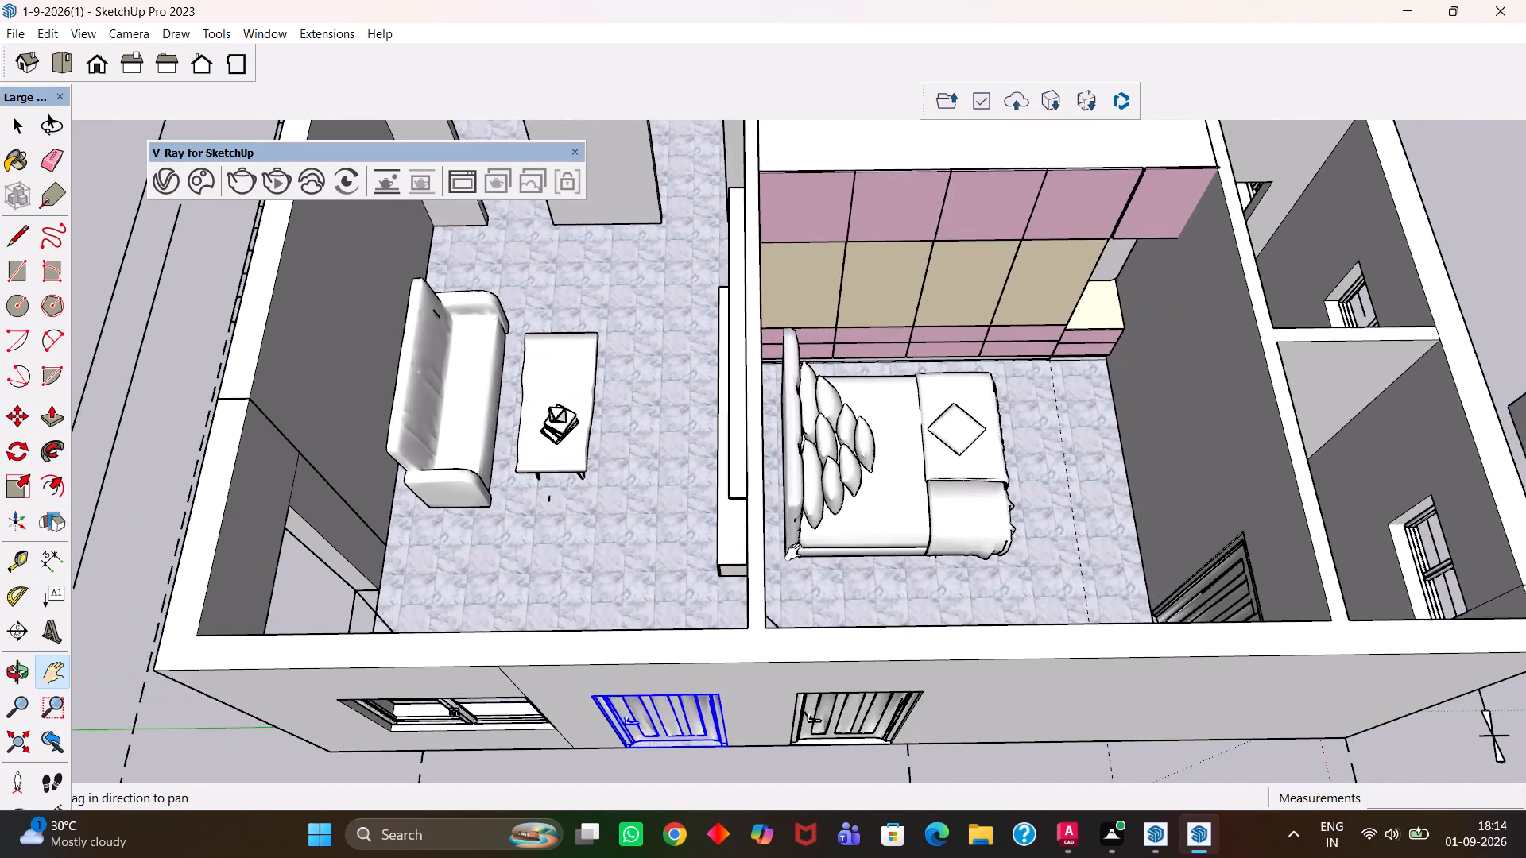
pyautogui.moveTo(787, 575); pyautogui.dragTo(1113, 584, button='middle')
pyautogui.moveTo(935, 584); pyautogui.dragTo(834, 584, button='middle')
pyautogui.scroll(-4, 820, 539)
pyautogui.moveTo(717, 473); pyautogui.dragTo(816, 595)
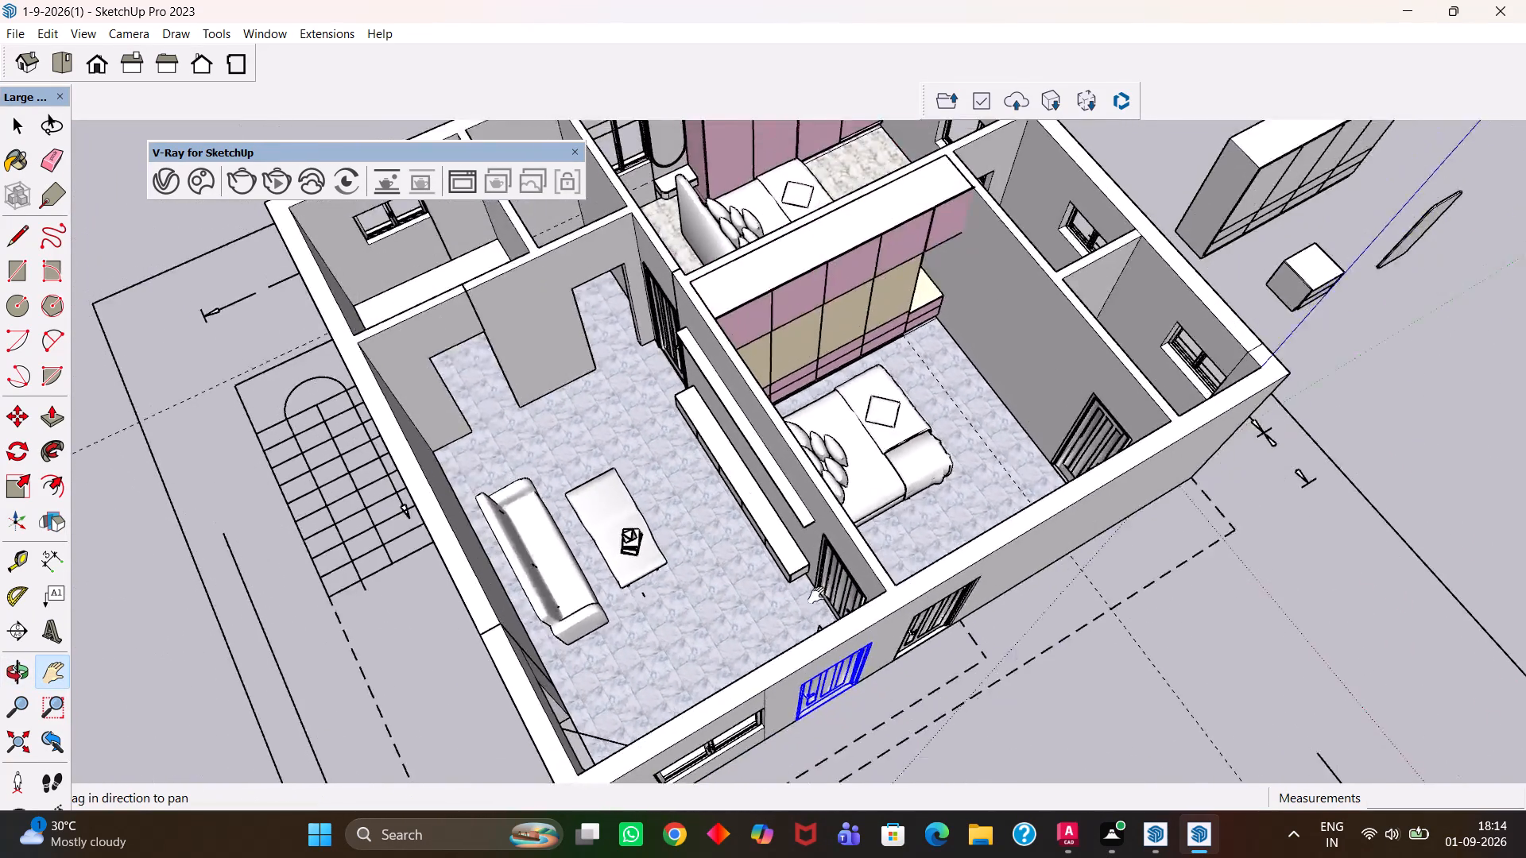
pyautogui.moveTo(816, 595); pyautogui.dragTo(870, 656)
pyautogui.moveTo(905, 656); pyautogui.dragTo(700, 709, button='middle')
pyautogui.moveTo(704, 431); pyautogui.dragTo(697, 633, button='middle')
pyautogui.scroll(1, 705, 560)
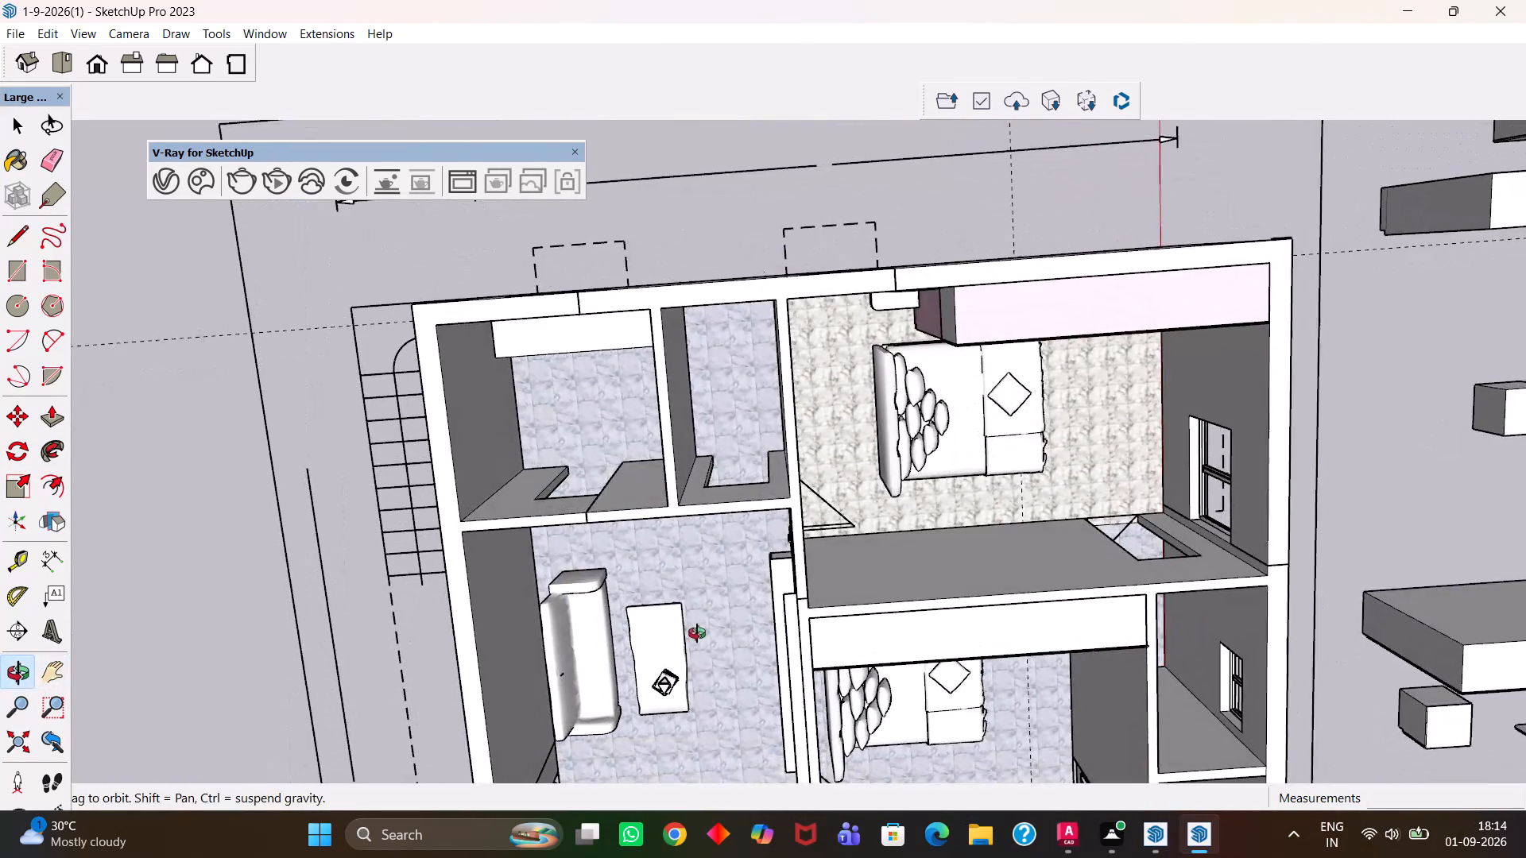
pyautogui.moveTo(697, 633); pyautogui.dragTo(719, 437, button='middle')
pyautogui.scroll(-4, 675, 474)
pyautogui.moveTo(803, 595); pyautogui.dragTo(785, 579, button='middle')
pyautogui.moveTo(780, 572); pyautogui.dragTo(1079, 501, button='middle')
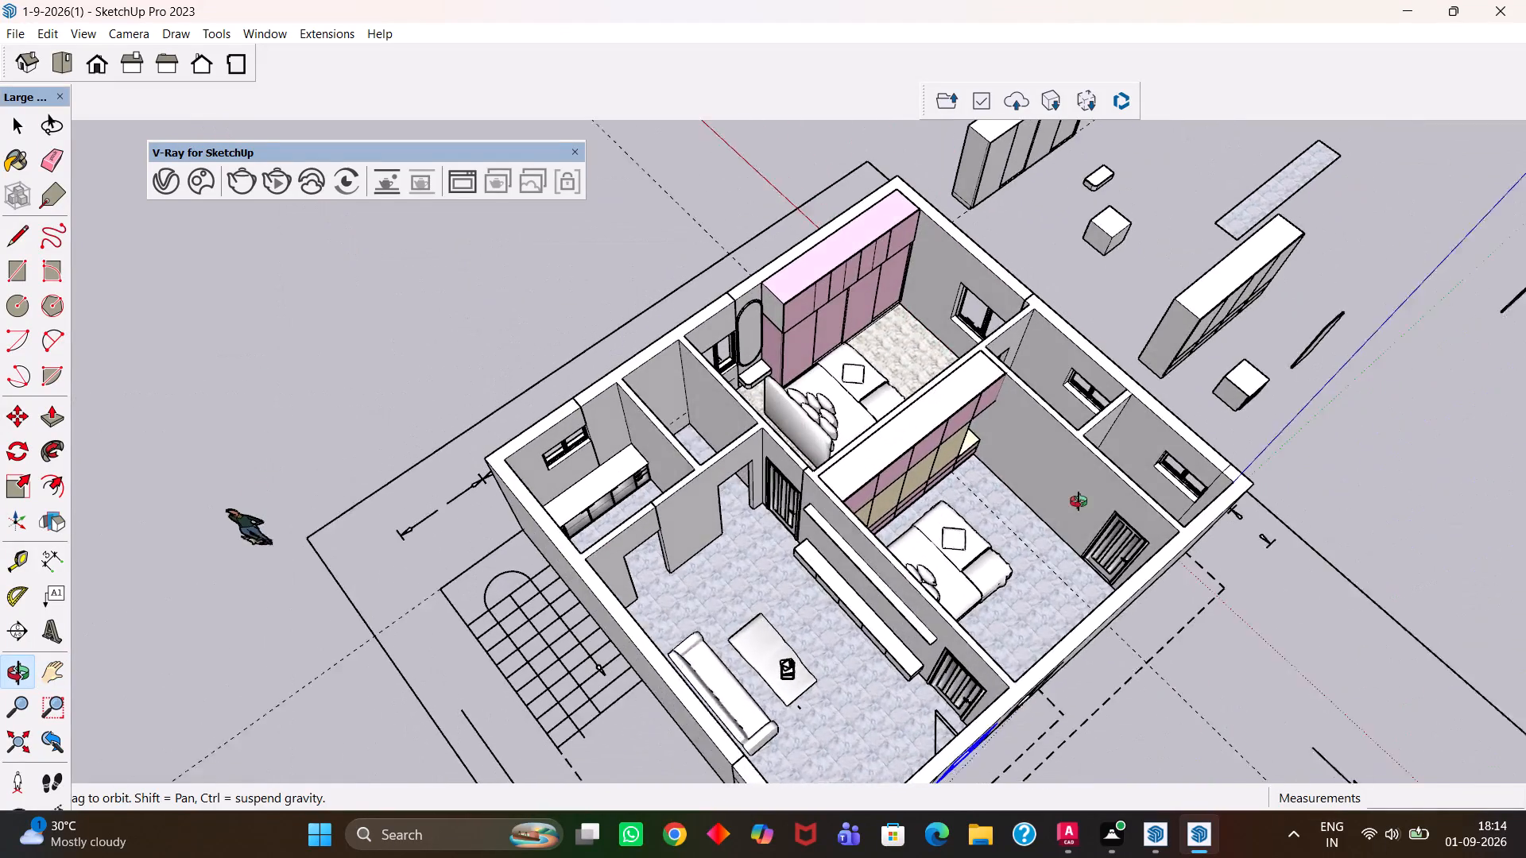
pyautogui.moveTo(1079, 501); pyautogui.dragTo(1086, 497, button='middle')
pyautogui.moveTo(938, 426); pyautogui.dragTo(924, 604)
pyautogui.moveTo(1040, 589); pyautogui.dragTo(764, 570, button='middle')
pyautogui.middleClick(772, 577)
pyautogui.scroll(3, 779, 583)
pyautogui.scroll(-3, 855, 611)
pyautogui.moveTo(836, 651); pyautogui.dragTo(773, 446)
pyautogui.scroll(3, 694, 535)
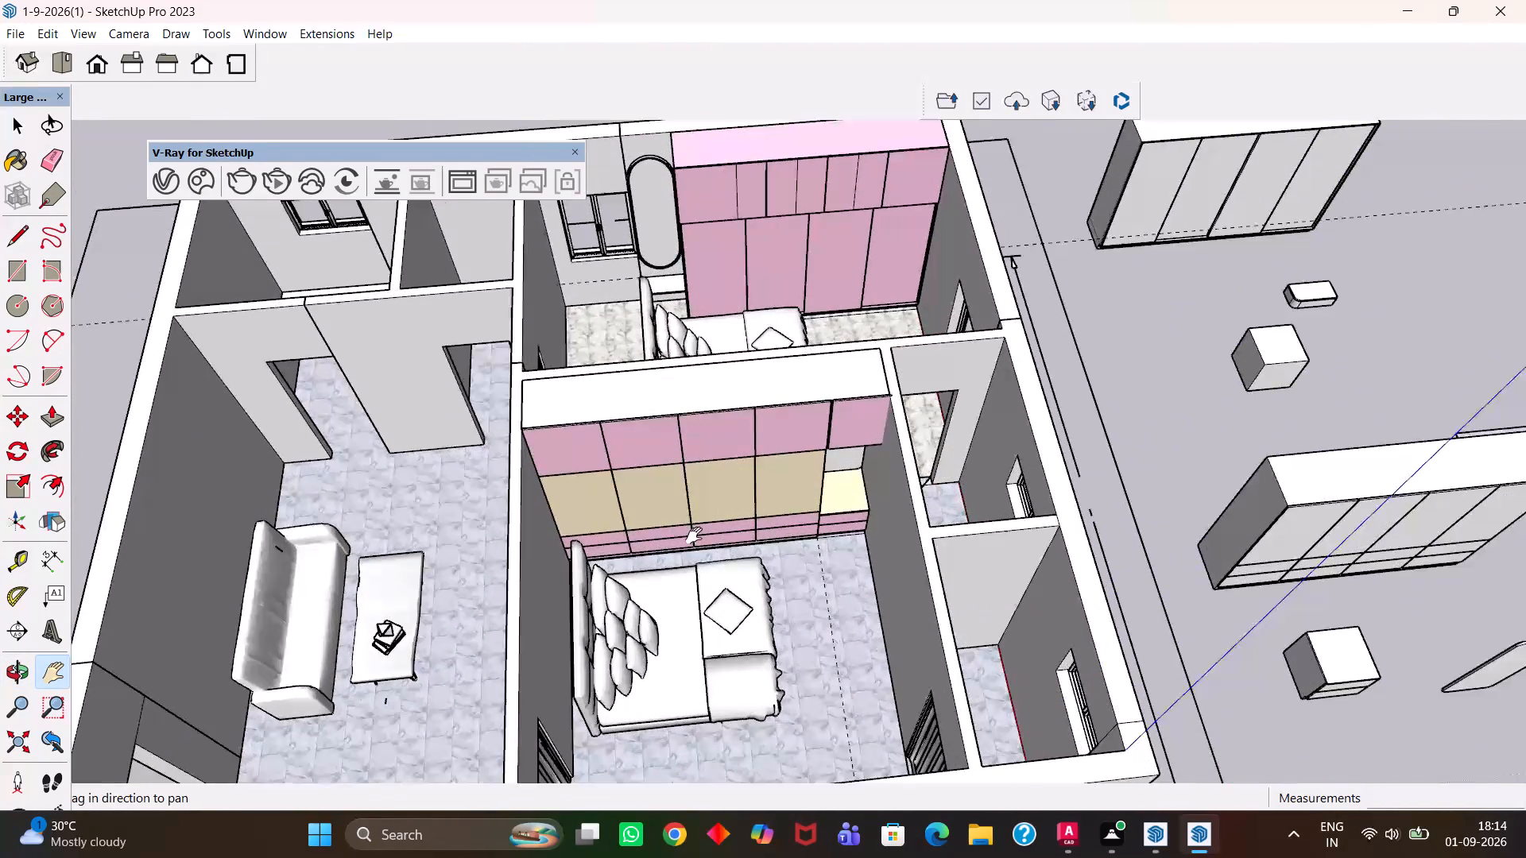
pyautogui.scroll(-4, 694, 535)
pyautogui.moveTo(693, 508); pyautogui.dragTo(690, 552)
pyautogui.moveTo(743, 649); pyautogui.dragTo(757, 455)
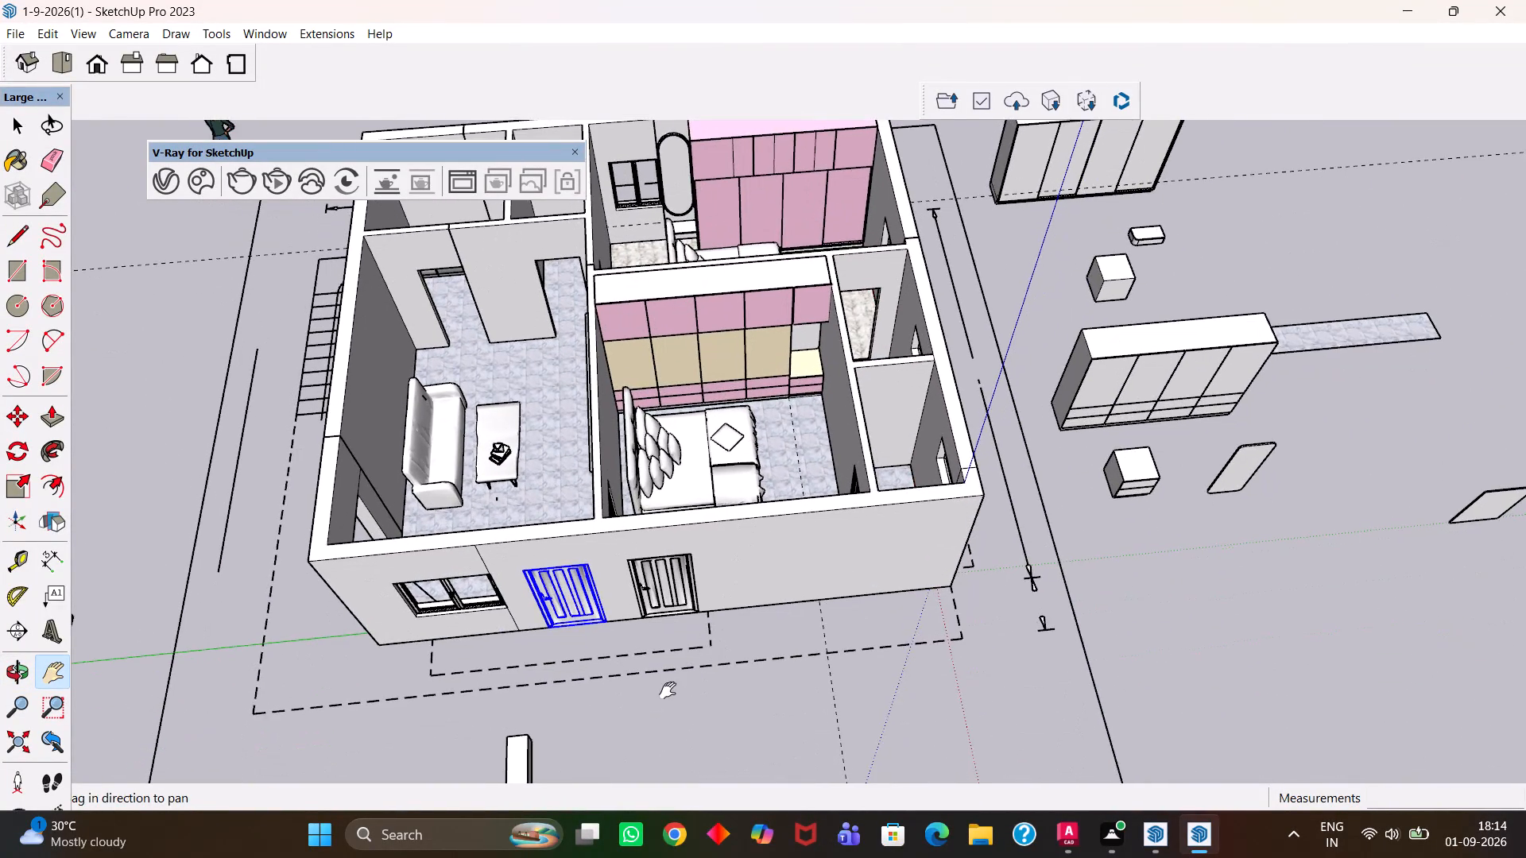
# Copy the exterior door about 22' 4" into the doorway of the bathroom behind the bedroom wardrobes, aligning it with the doorway's bottom corner.
pyautogui.press('m')
pyautogui.scroll(2, 629, 712)
pyautogui.click(595, 604)
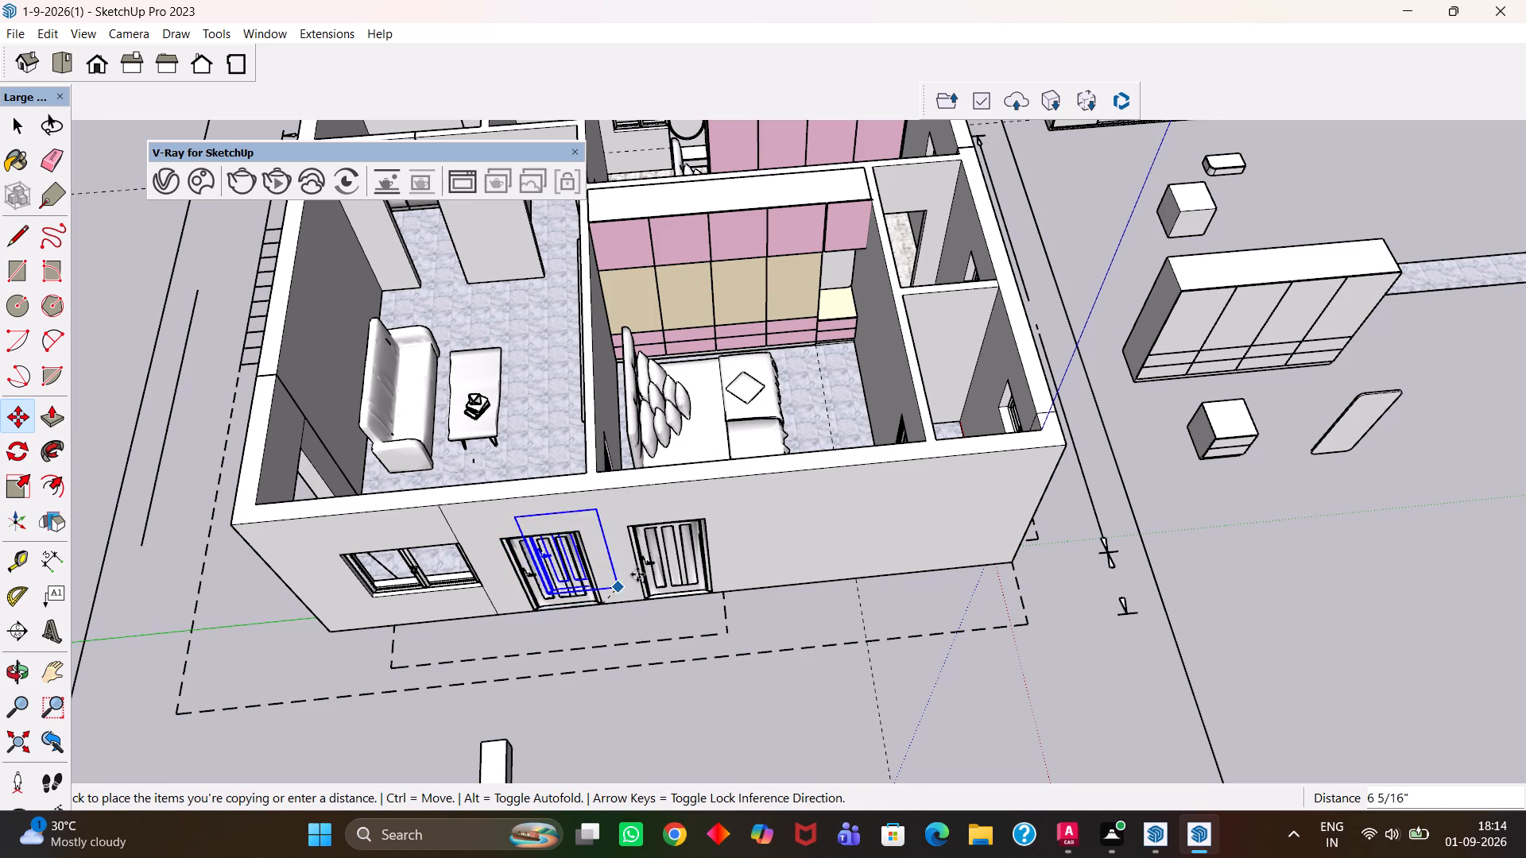
pyautogui.scroll(-6, 695, 534)
pyautogui.press('h')
pyautogui.moveTo(796, 480); pyautogui.dragTo(747, 640)
pyautogui.scroll(4, 815, 503)
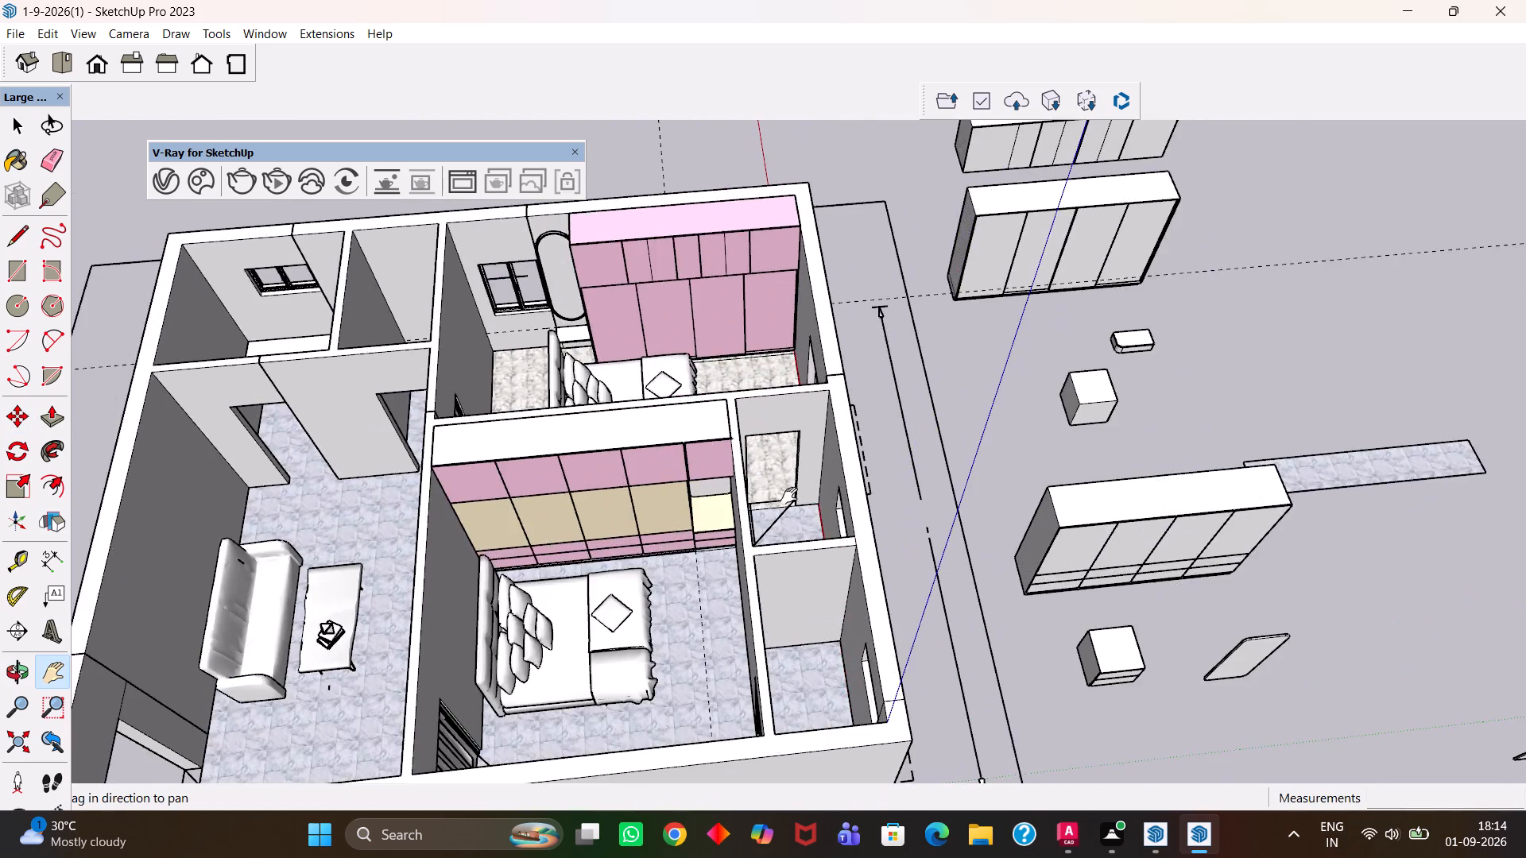
pyautogui.scroll(13, 789, 496)
pyautogui.press('Escape')
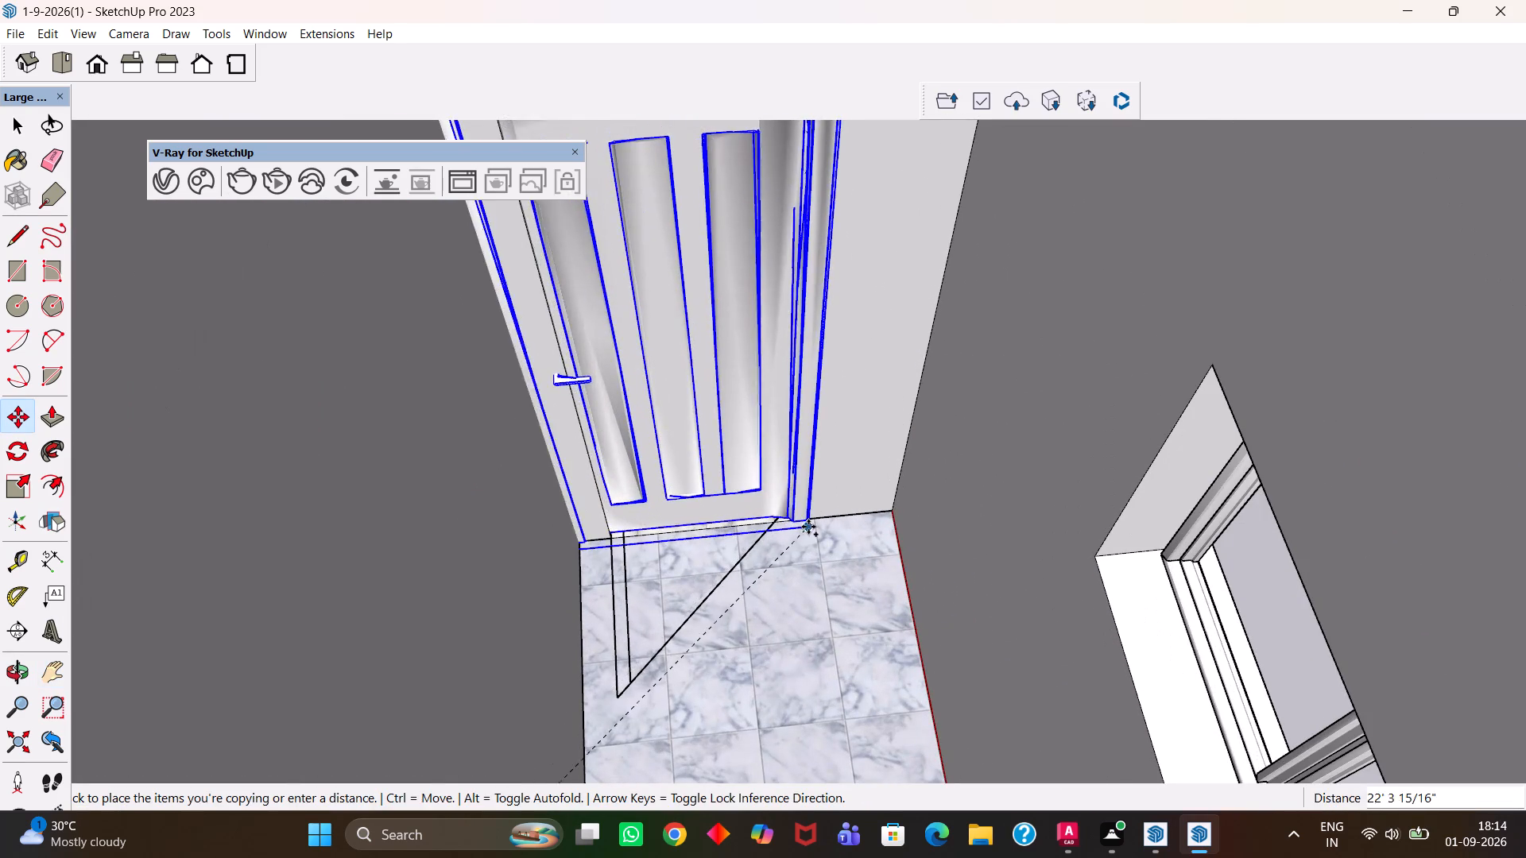
pyautogui.click(805, 520)
# Scale the copied bathroom door's width to about 0.81 so it fits the doorway, and clear the selection.
pyautogui.press('h')
pyautogui.scroll(-4, 802, 521)
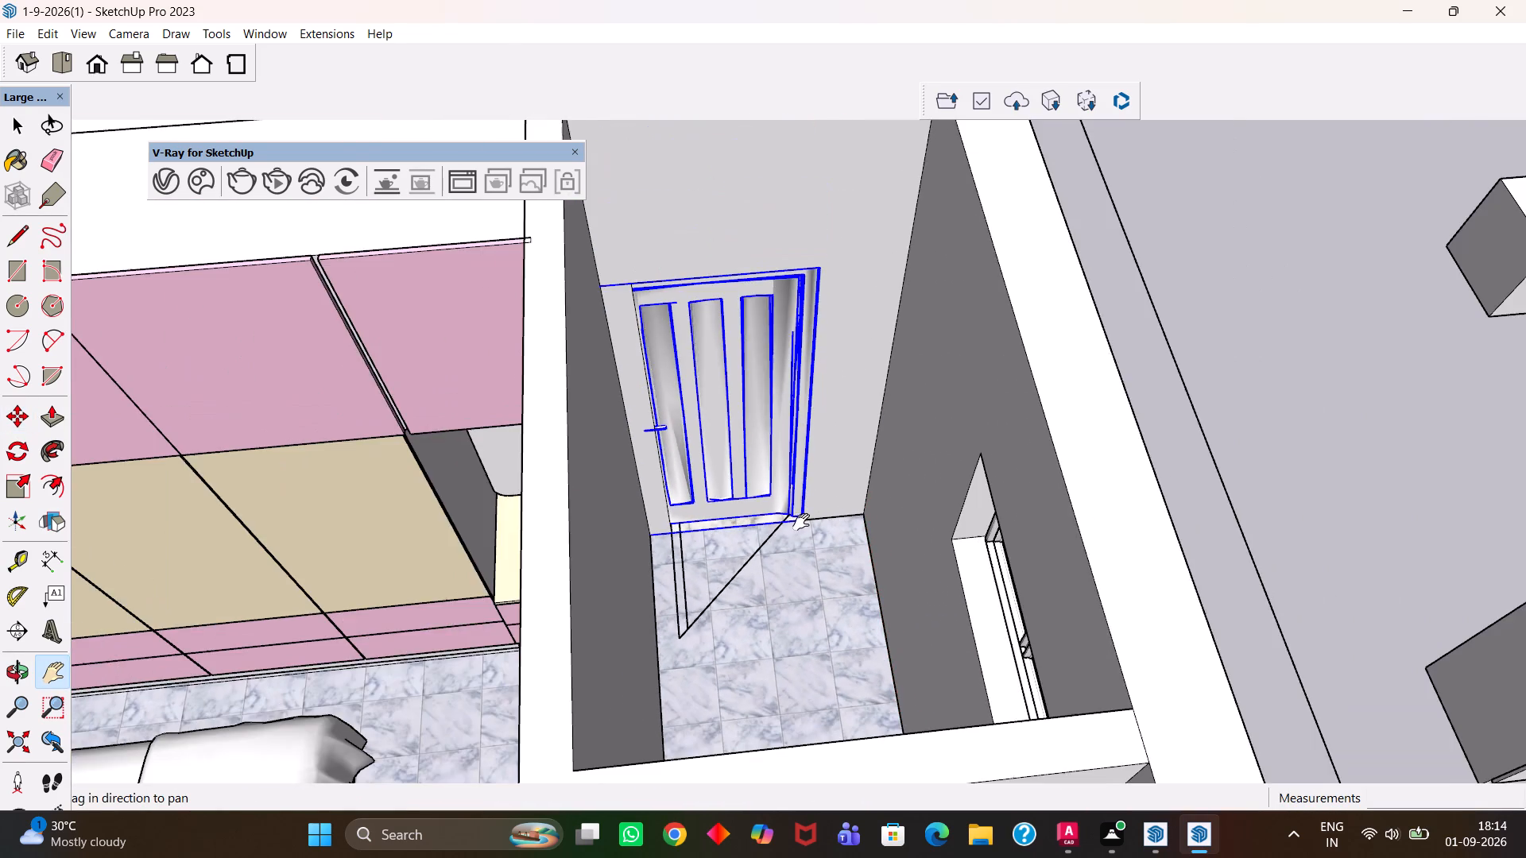
pyautogui.moveTo(799, 480); pyautogui.dragTo(721, 545, button='middle')
pyautogui.scroll(3, 704, 449)
pyautogui.press('s')
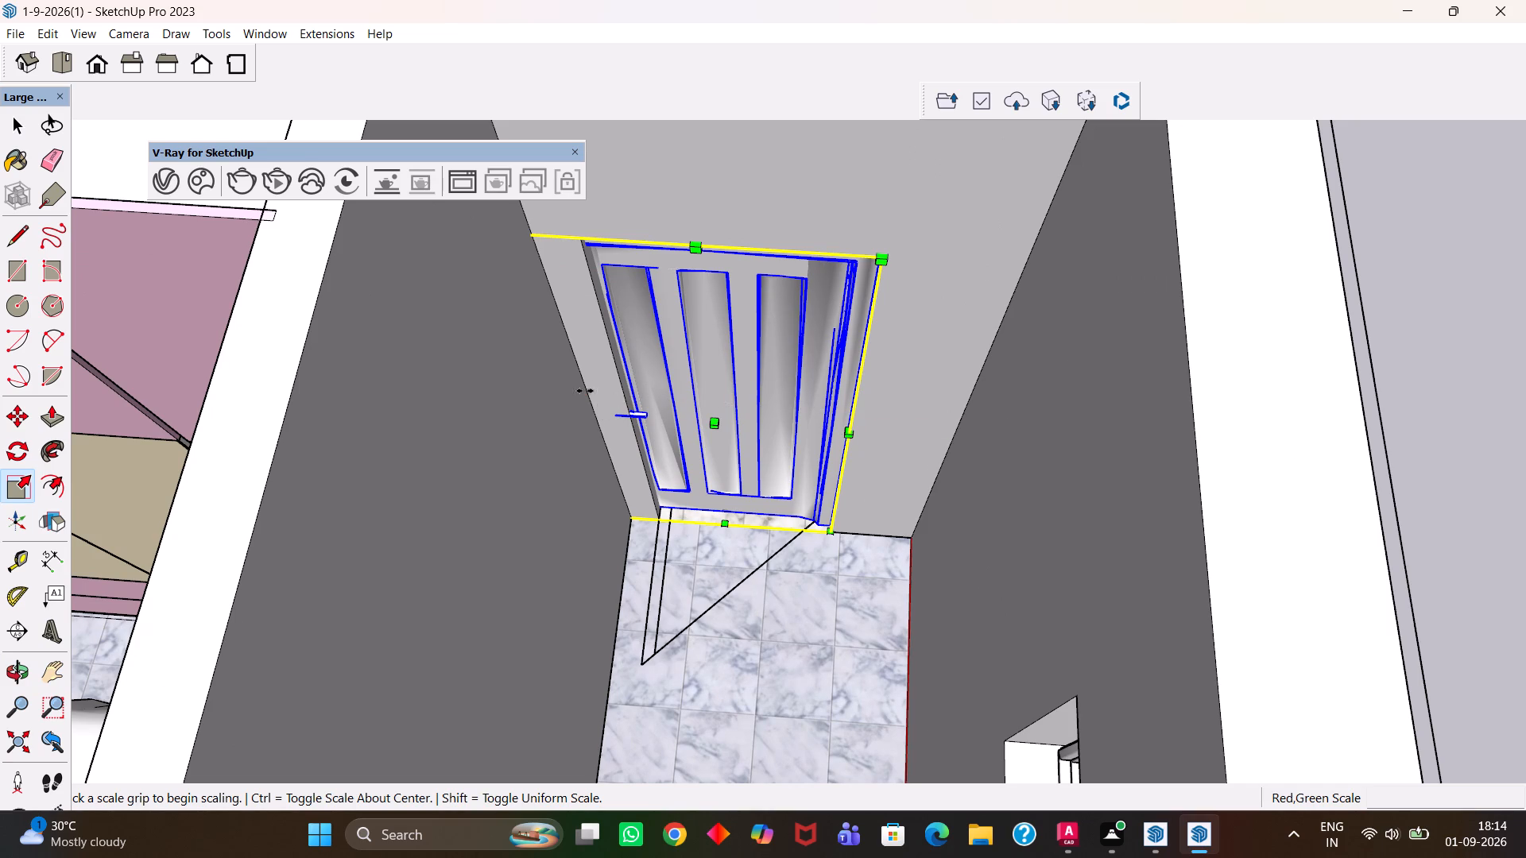
pyautogui.click(579, 397)
pyautogui.click(625, 404)
pyautogui.scroll(-2, 649, 476)
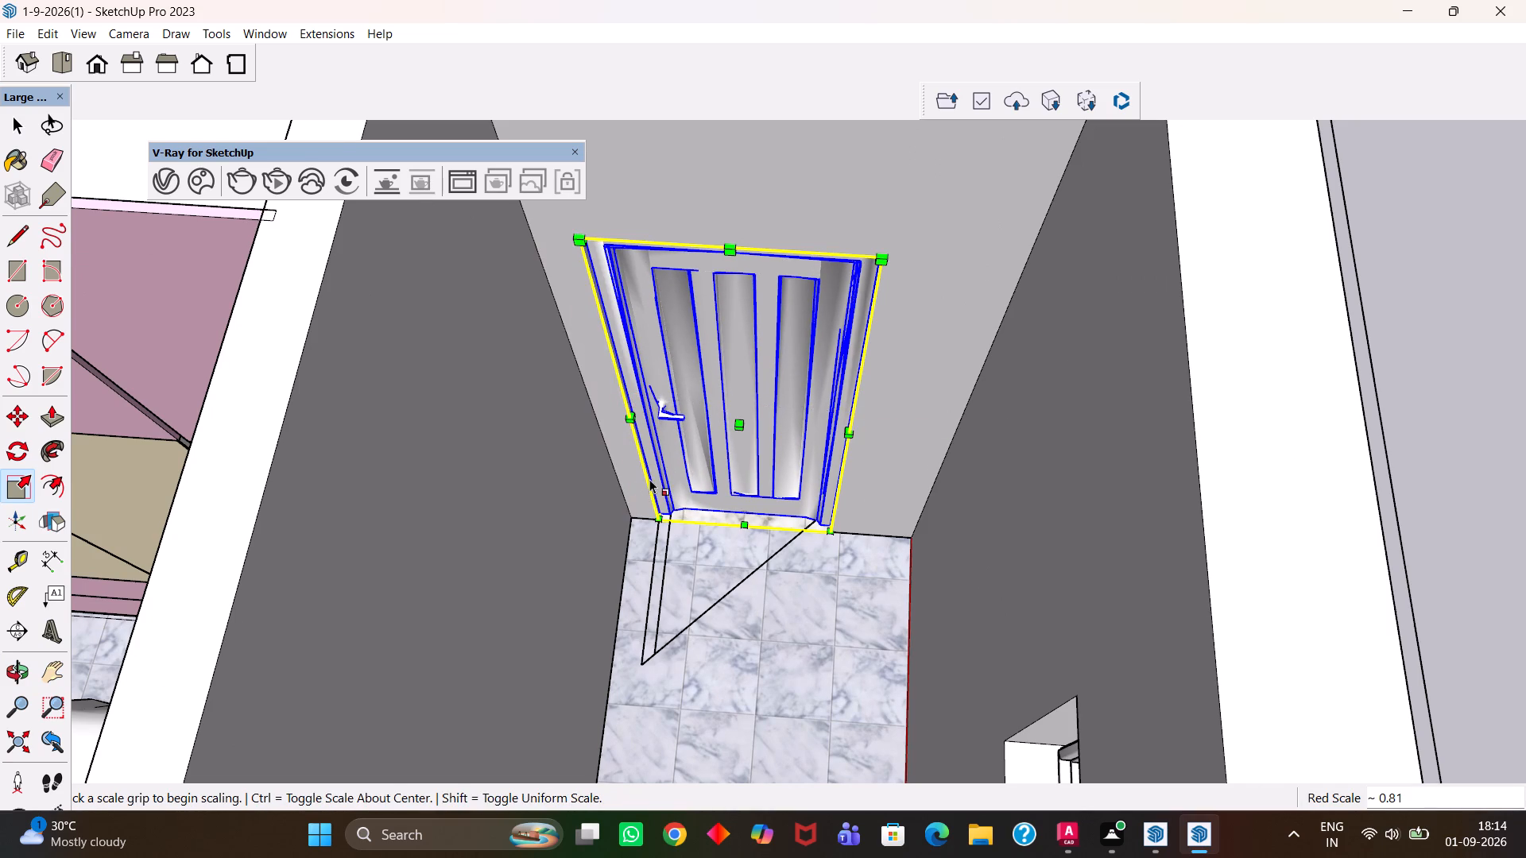
pyautogui.scroll(-7, 649, 479)
pyautogui.moveTo(653, 528); pyautogui.dragTo(717, 541, button='middle')
pyautogui.press('space')
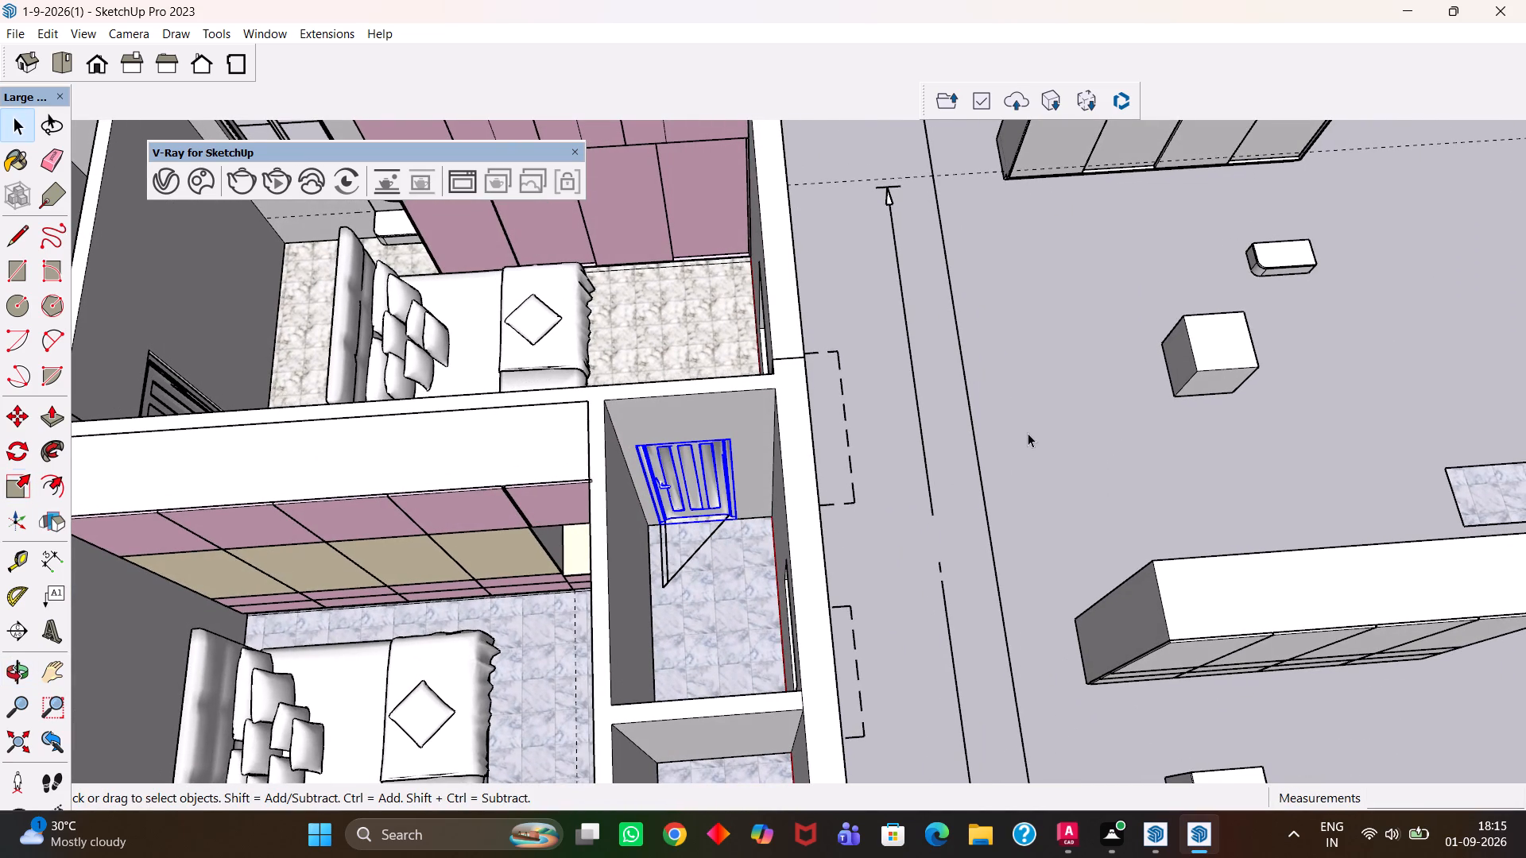
pyautogui.click(1028, 433)
# Examine the house from above and from the front, checking the doors placed in the bathroom, bedrooms and exterior wall.
pyautogui.press('h')
pyautogui.scroll(-3, 653, 492)
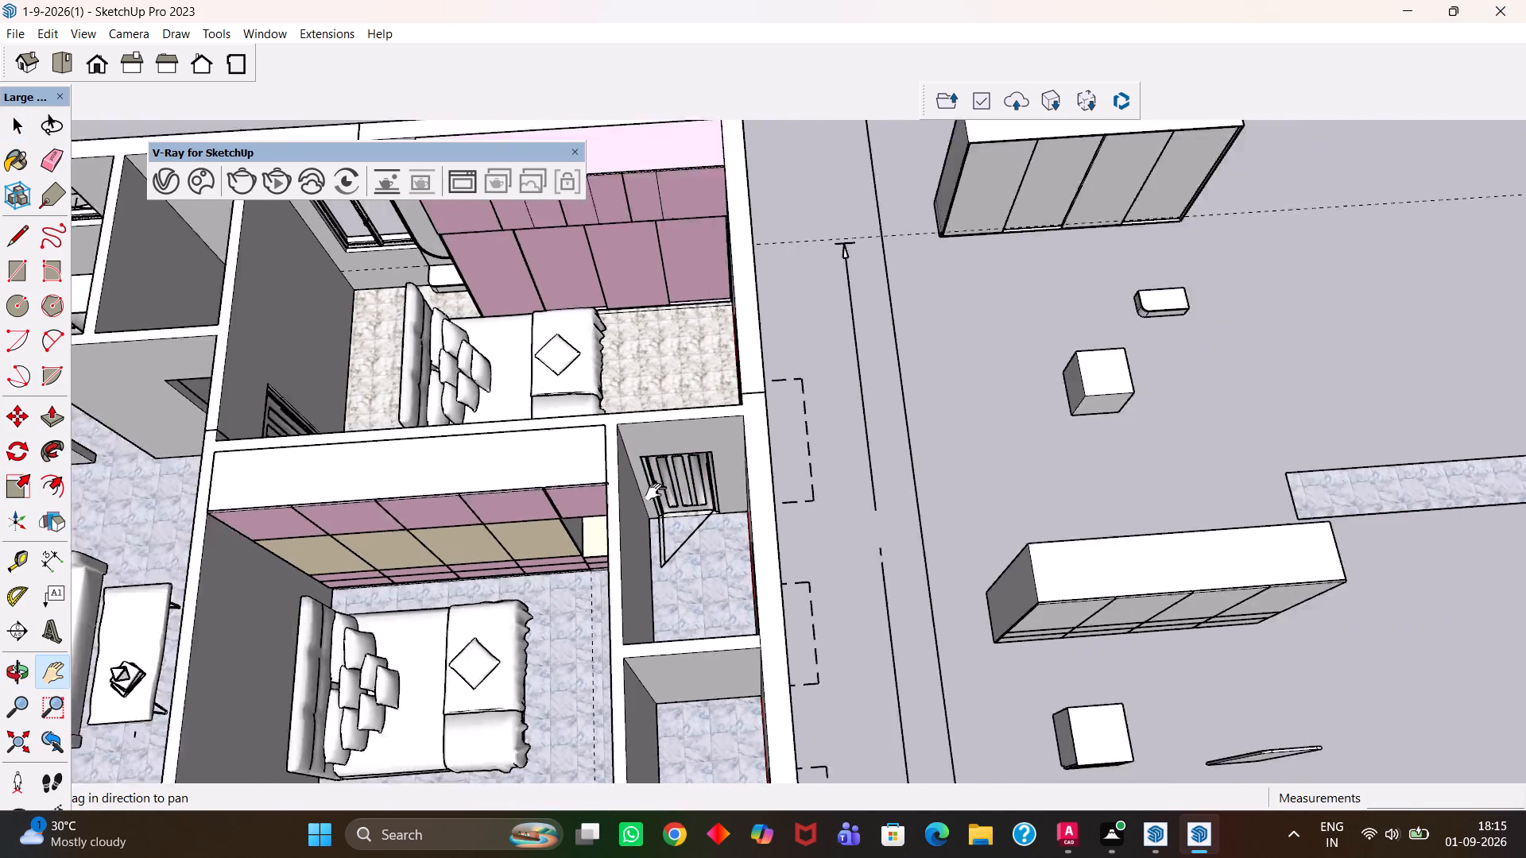
pyautogui.scroll(-2, 653, 492)
pyautogui.moveTo(669, 487); pyautogui.dragTo(633, 500, button='middle')
pyautogui.press('h')
pyautogui.scroll(-1, 634, 502)
pyautogui.moveTo(539, 474); pyautogui.dragTo(941, 484)
pyautogui.scroll(-5, 855, 485)
pyautogui.moveTo(788, 535); pyautogui.dragTo(854, 365, button='middle')
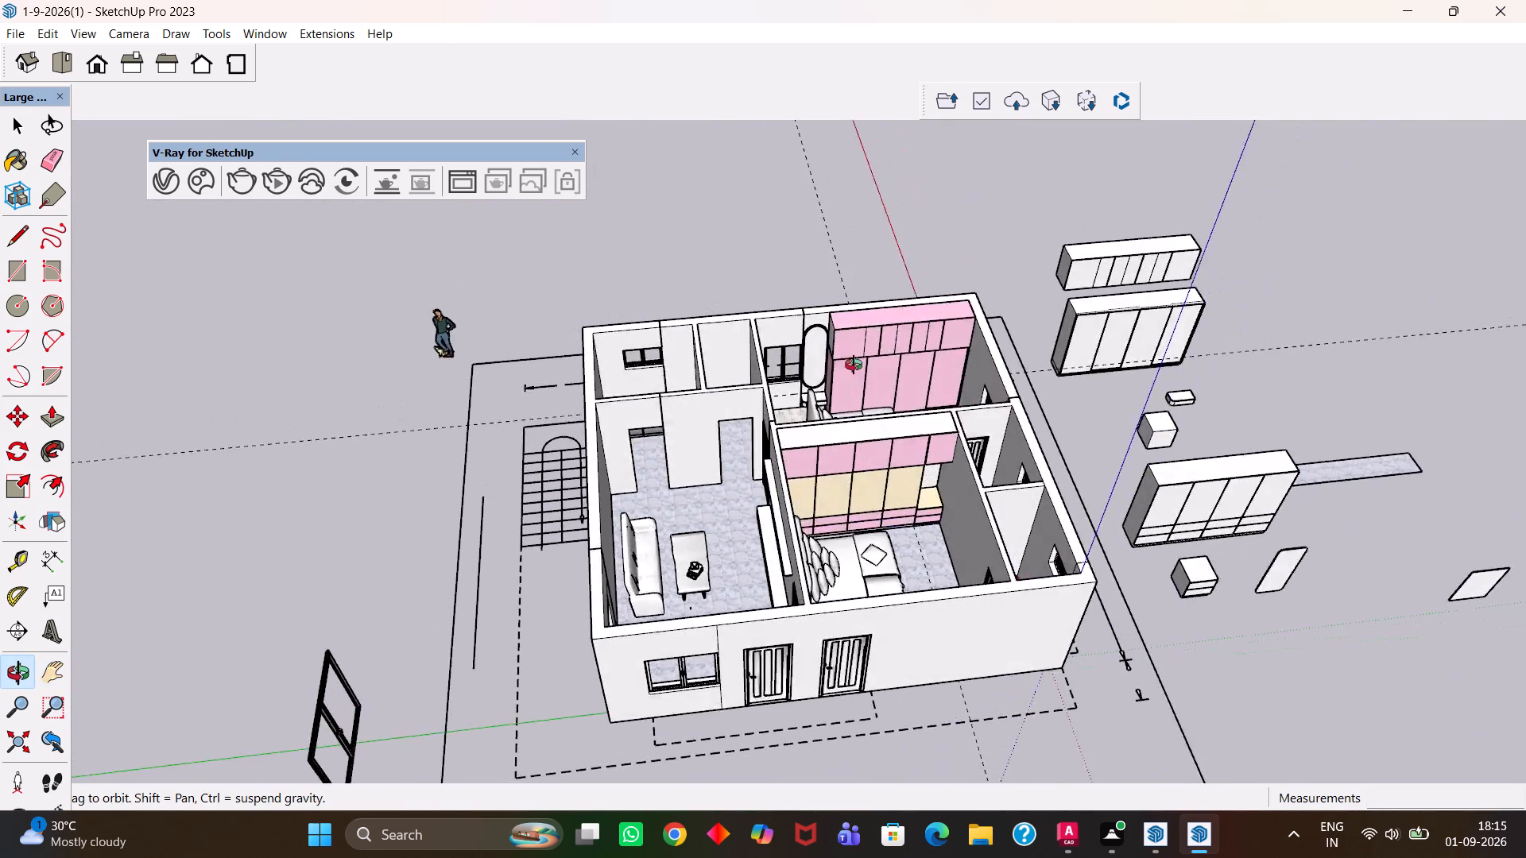
pyautogui.moveTo(854, 365); pyautogui.dragTo(826, 400, button='middle')
pyautogui.scroll(5, 826, 400)
pyautogui.scroll(-3, 826, 402)
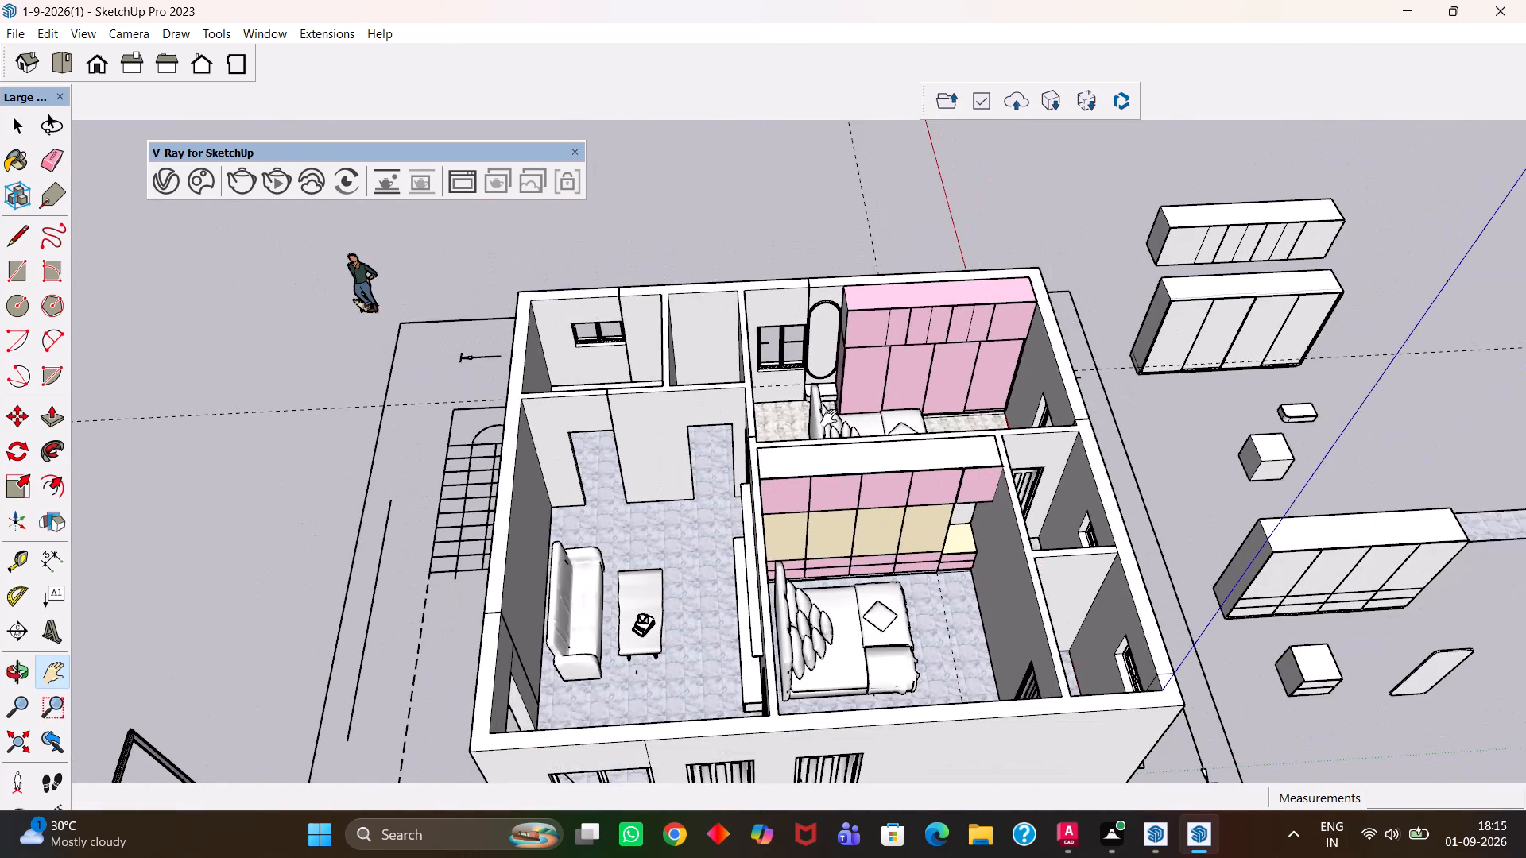
# Save the house model.
pyautogui.hotkey('ctrl', 's')
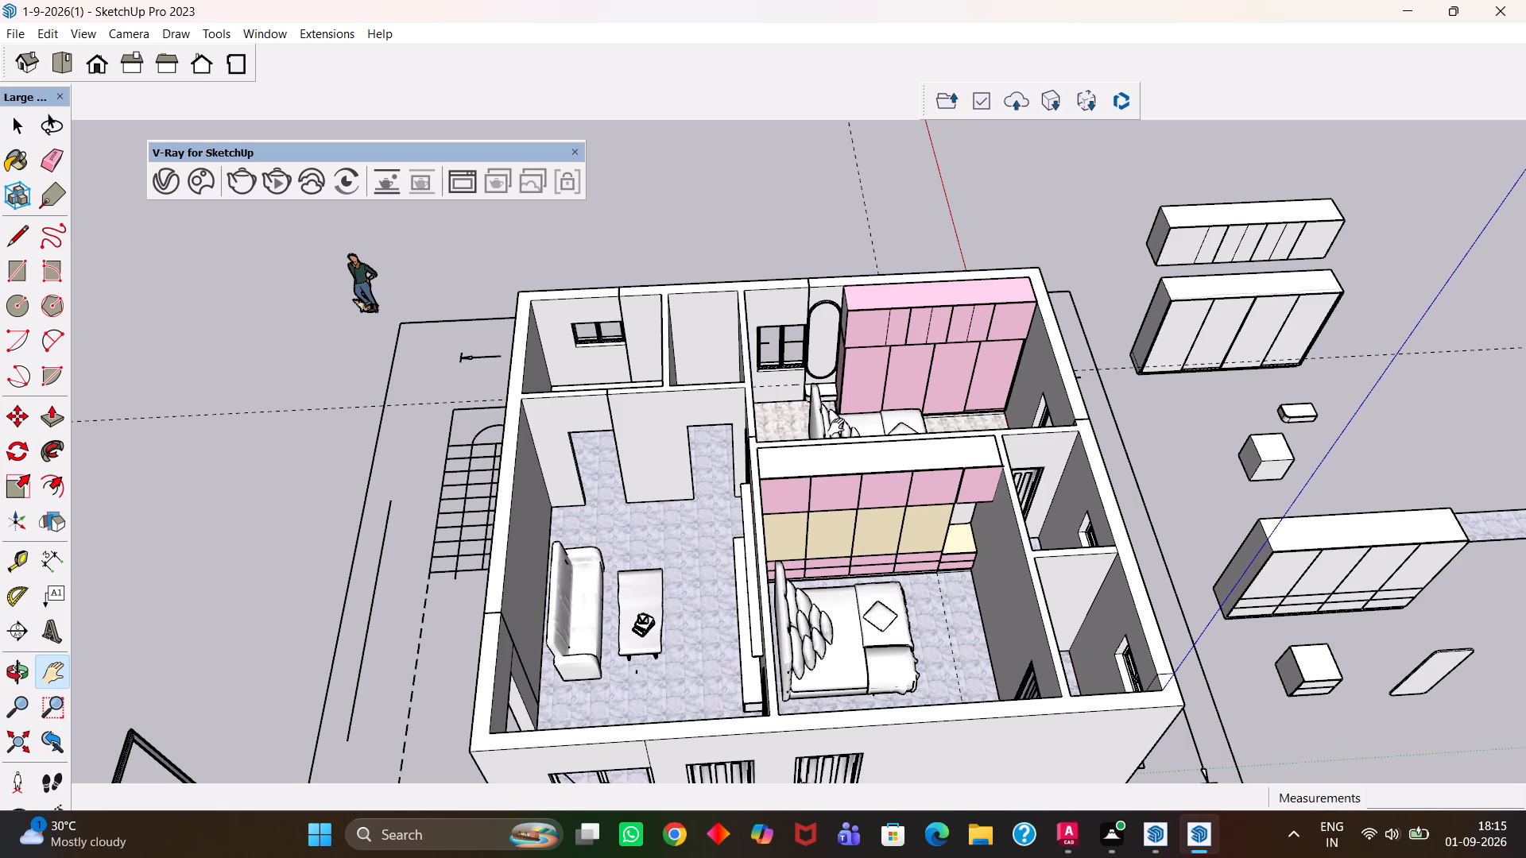
pyautogui.hotkey('ctrl', 's')
# Examine the whole furnished house from farther away and close up, looking over the rooms, doorways, windows and exterior doors.
pyautogui.scroll(-3, 848, 426)
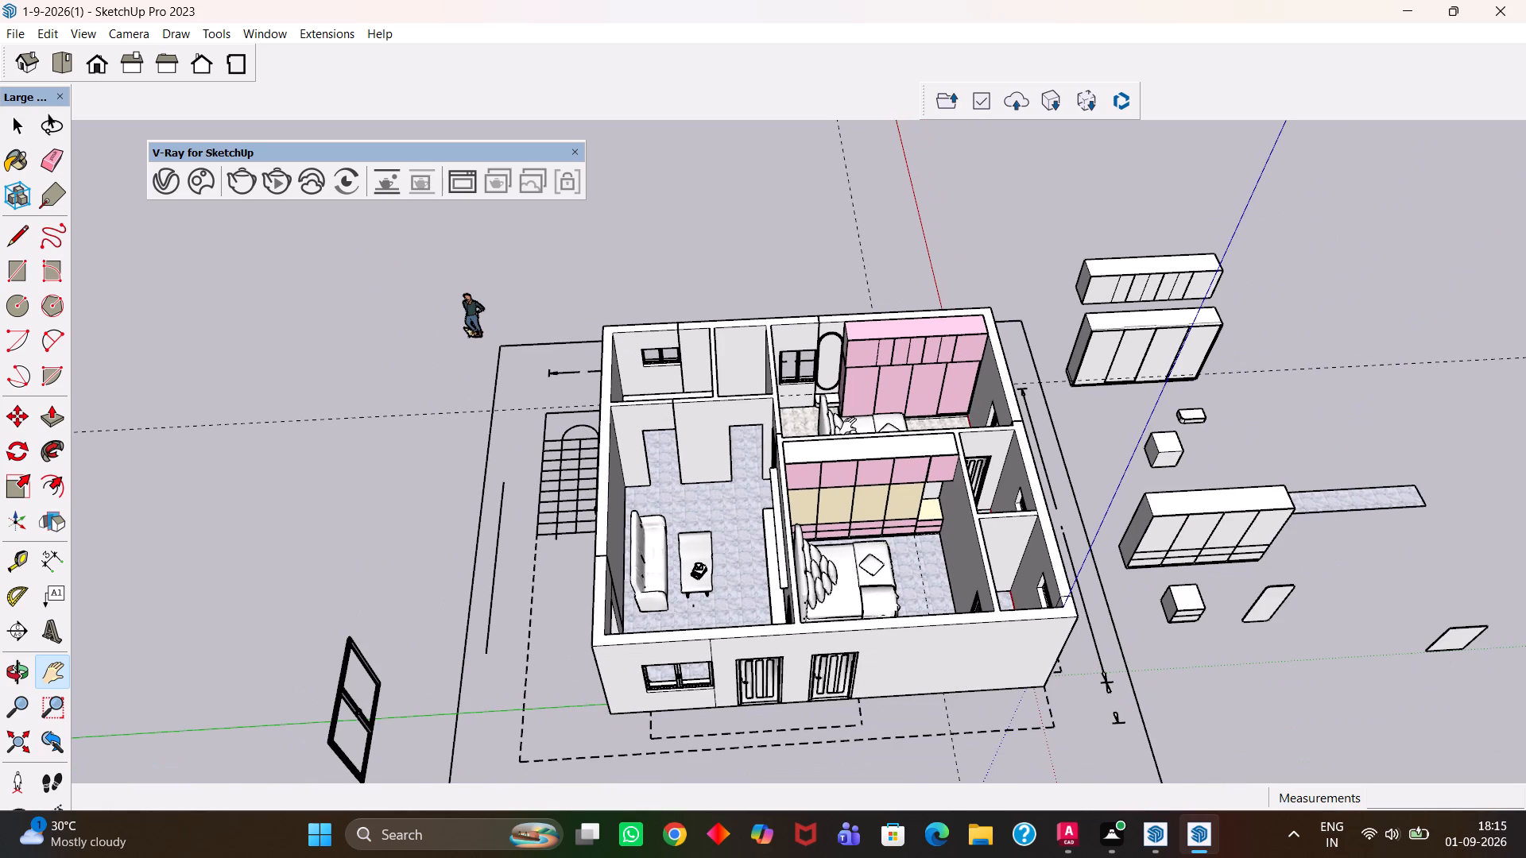
pyautogui.press('h')
pyautogui.scroll(-4, 848, 427)
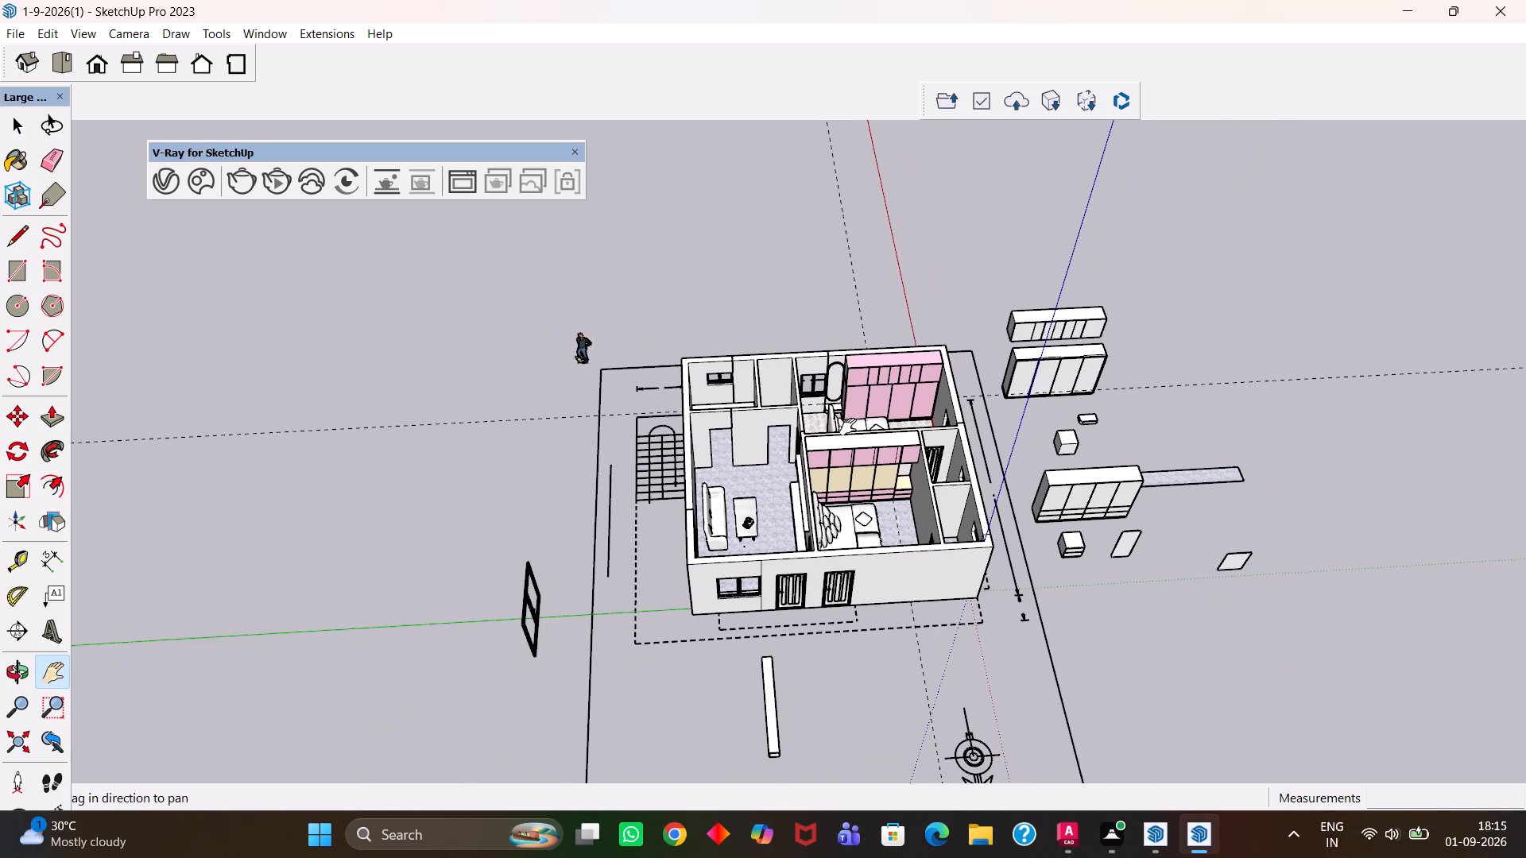
pyautogui.scroll(-2, 837, 435)
pyautogui.scroll(9, 832, 450)
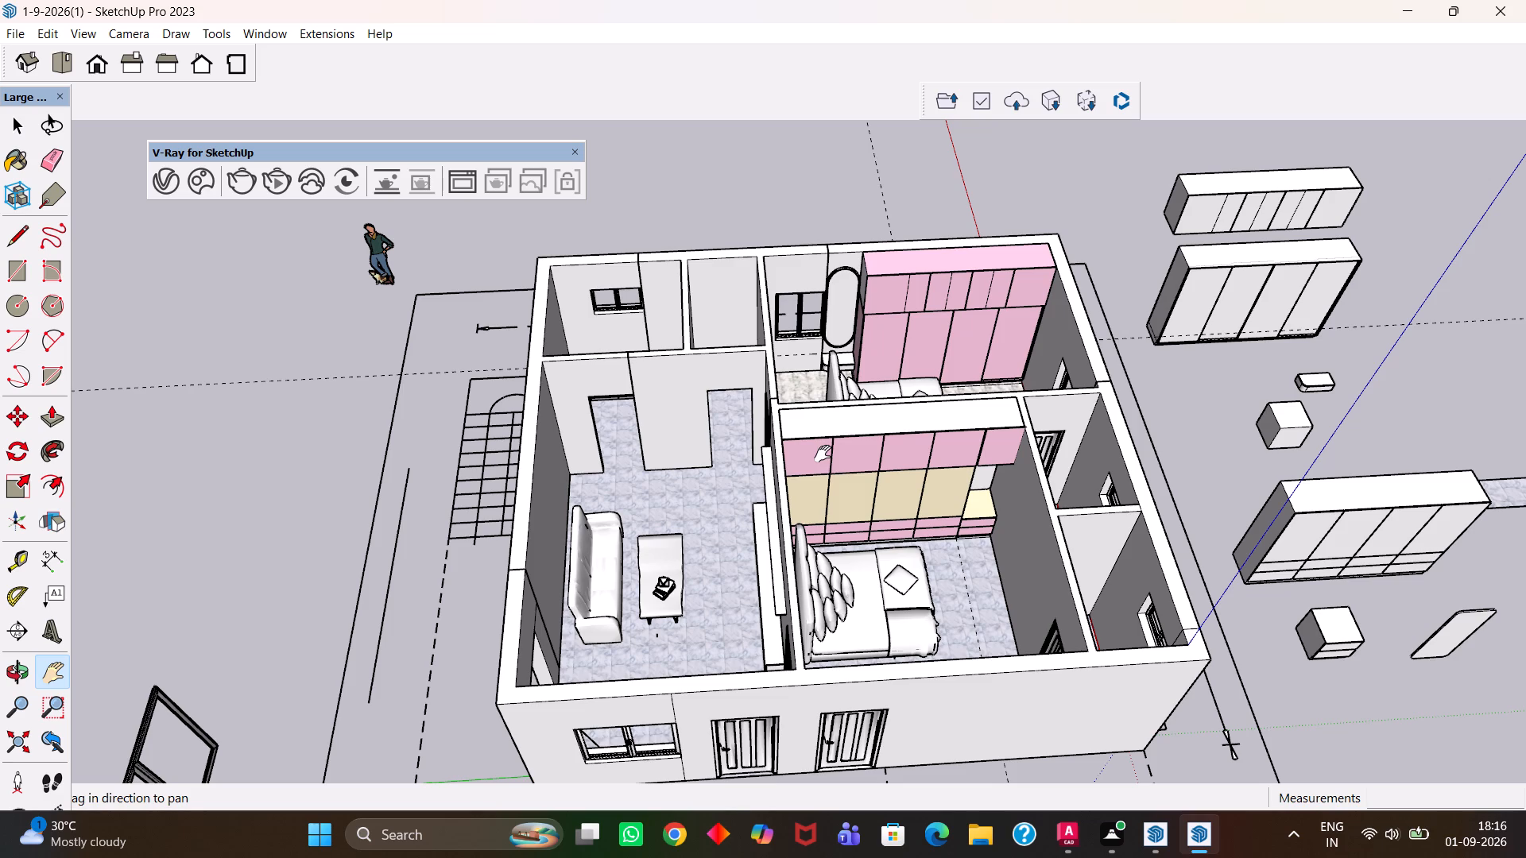
pyautogui.press('h')
pyautogui.scroll(-5, 822, 454)
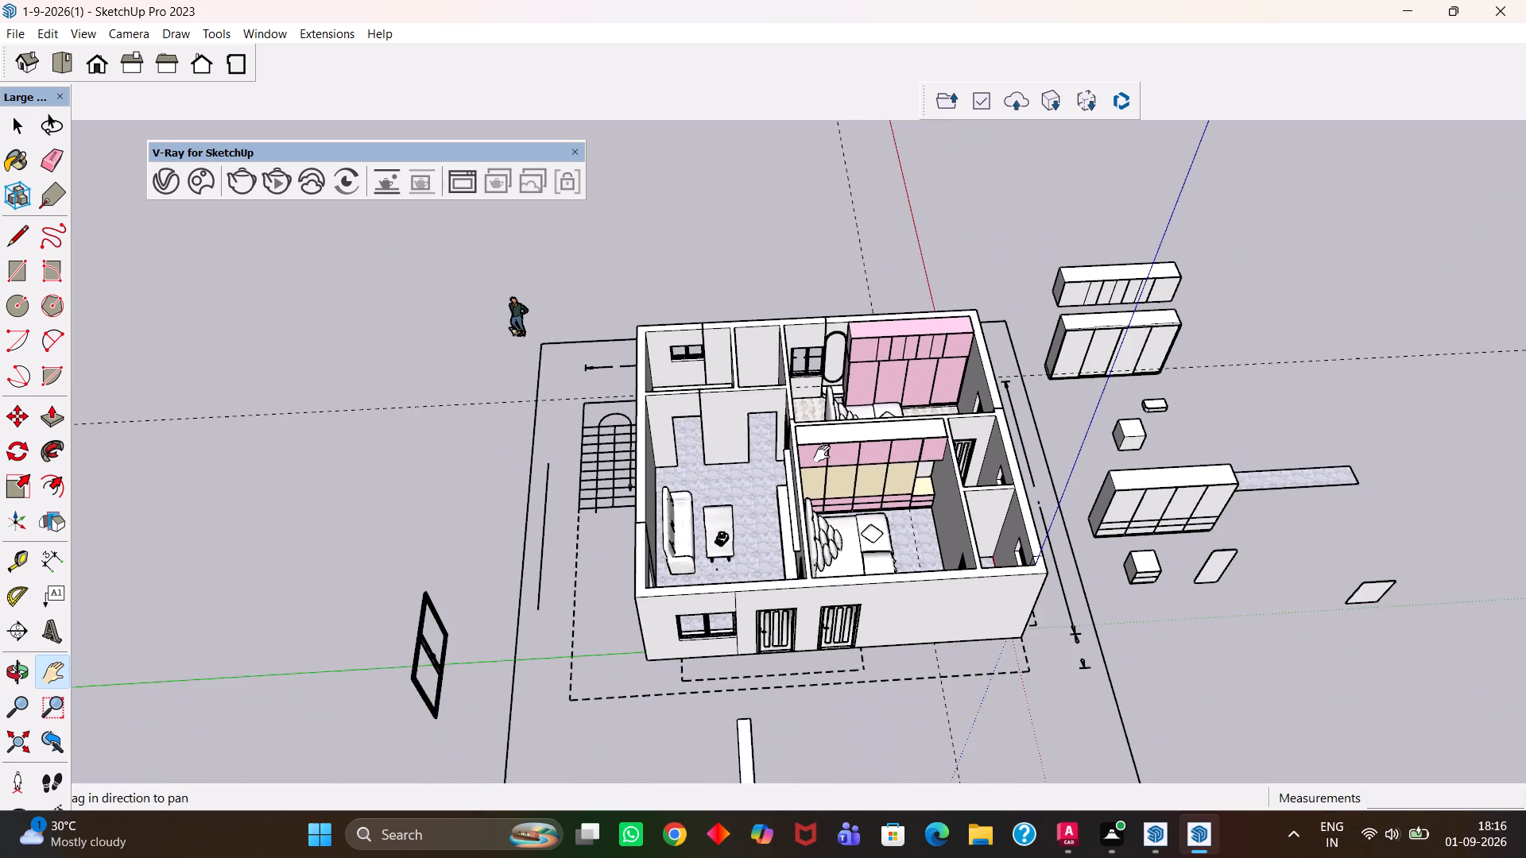
pyautogui.moveTo(823, 435); pyautogui.dragTo(798, 501, button='middle')
pyautogui.scroll(2, 798, 501)
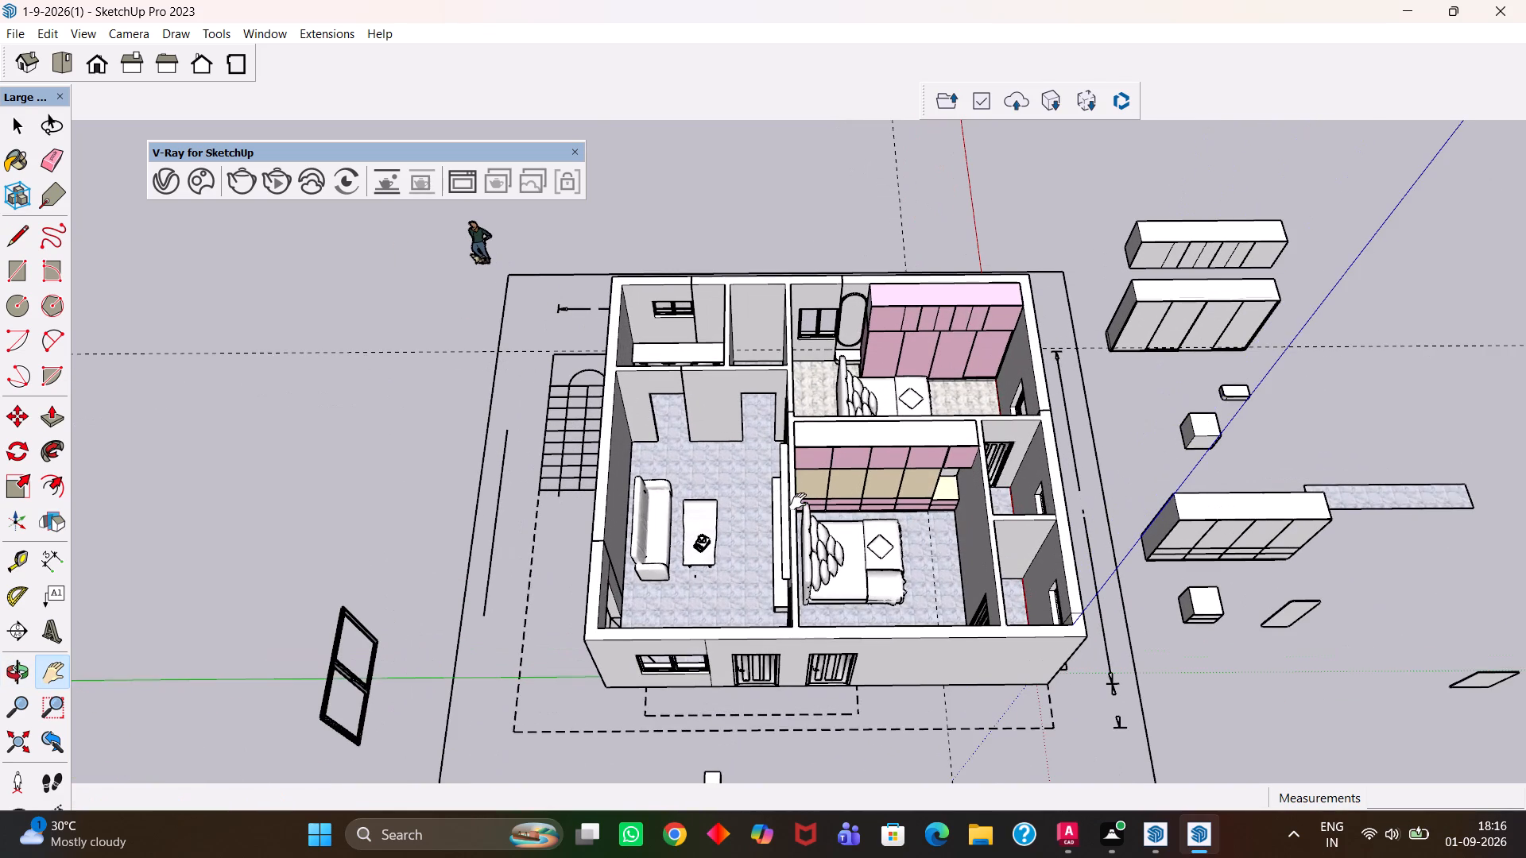
pyautogui.scroll(1, 798, 501)
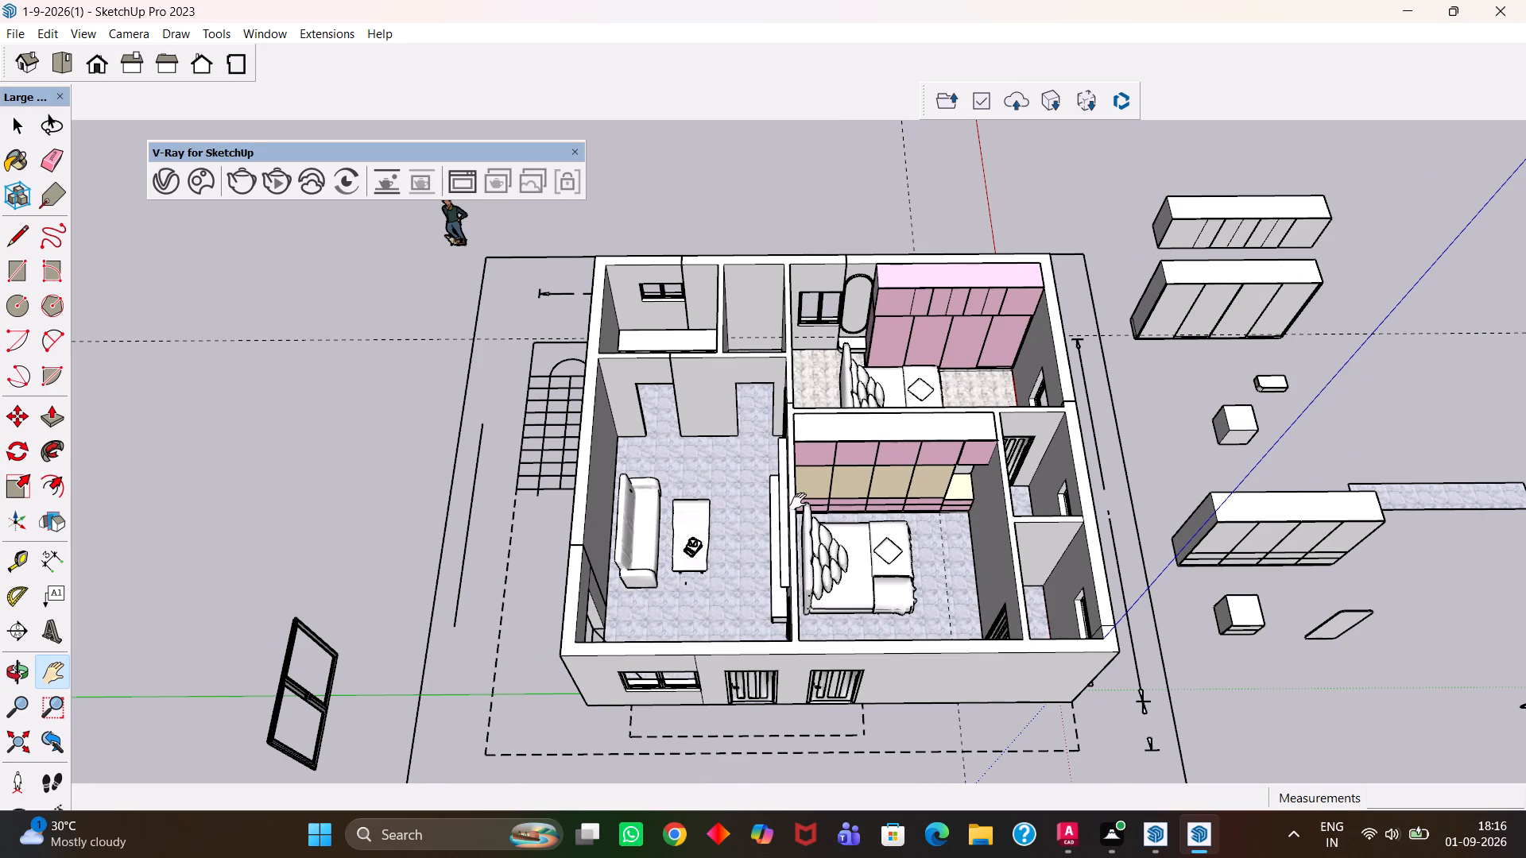
pyautogui.scroll(4, 798, 501)
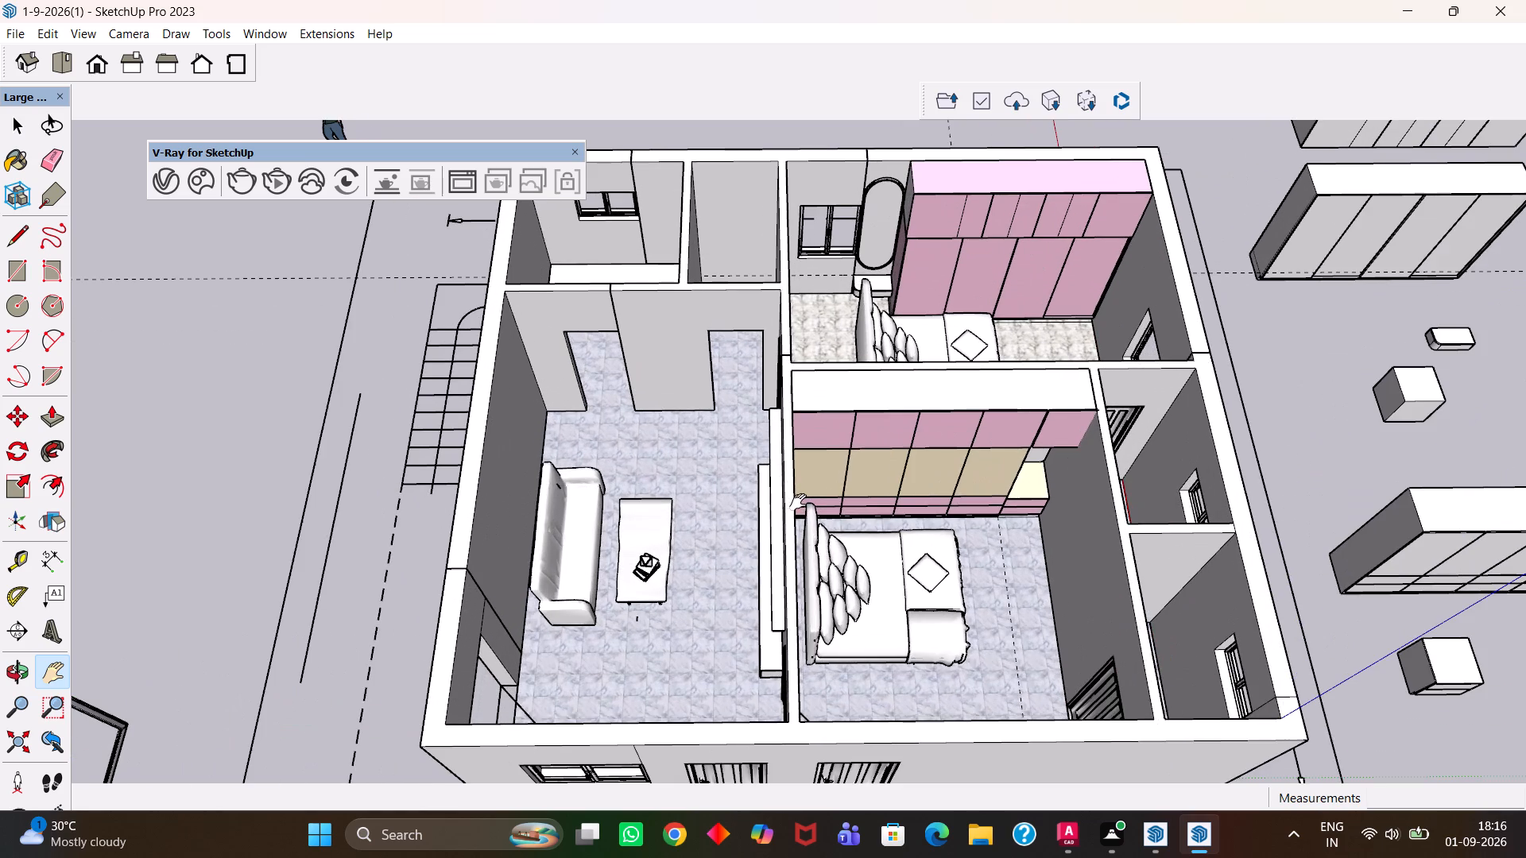
pyautogui.scroll(-2, 798, 502)
pyautogui.scroll(2, 798, 502)
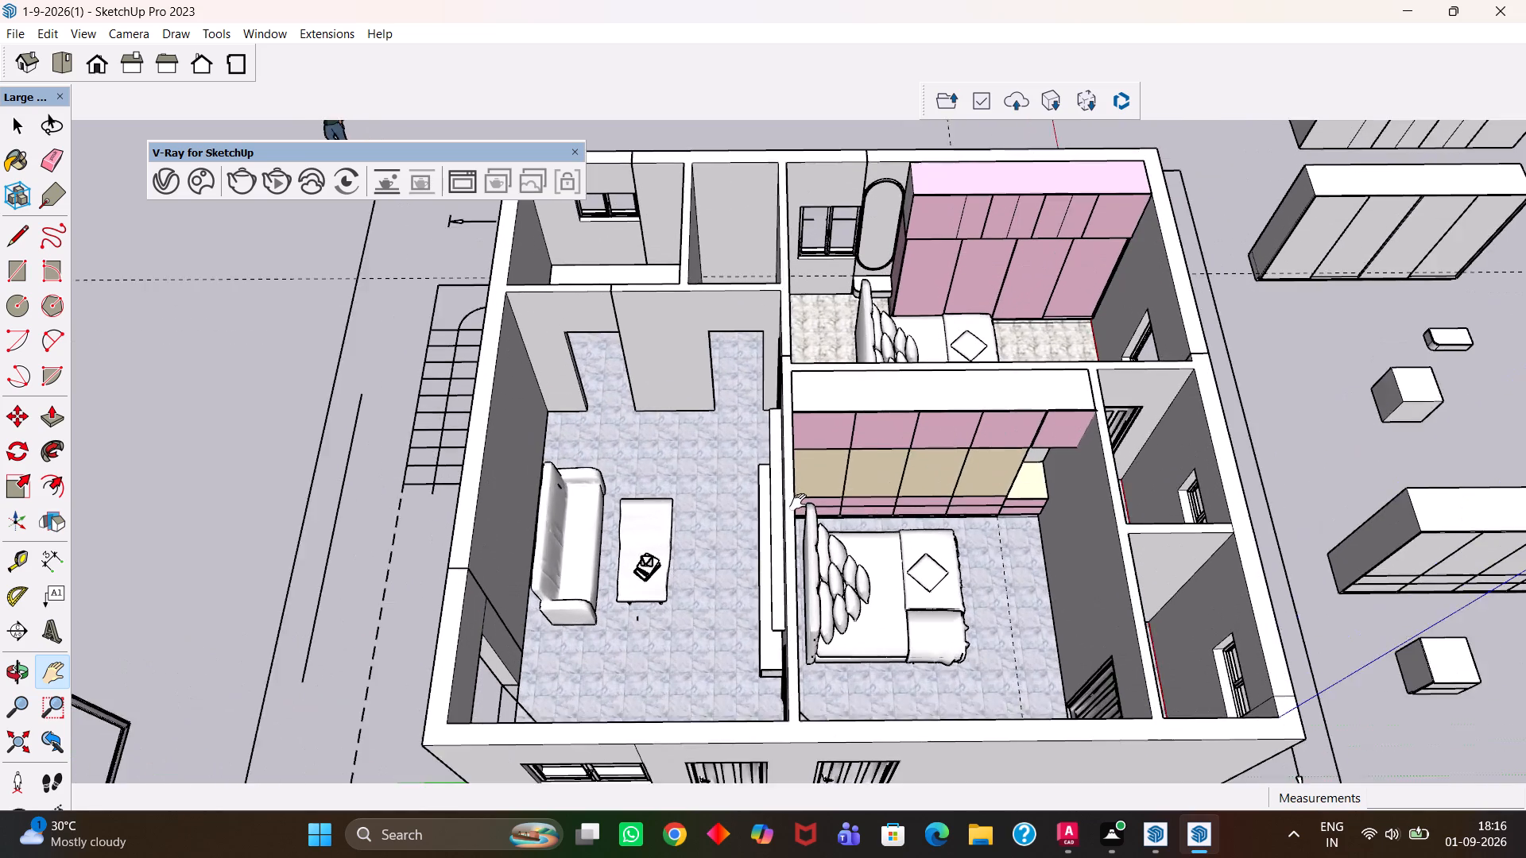
pyautogui.scroll(1, 798, 502)
pyautogui.scroll(-4, 798, 502)
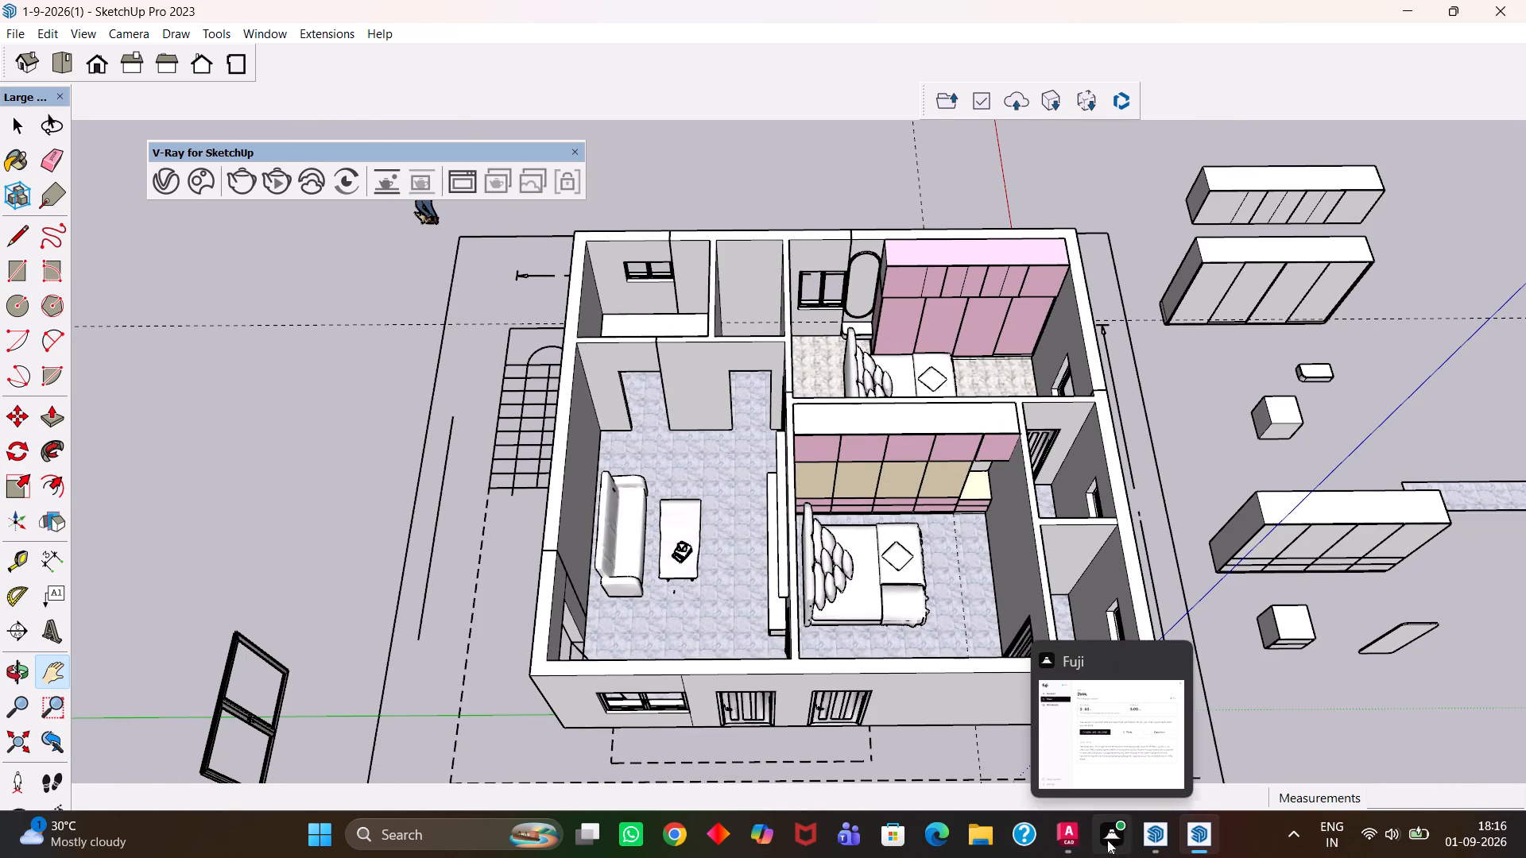
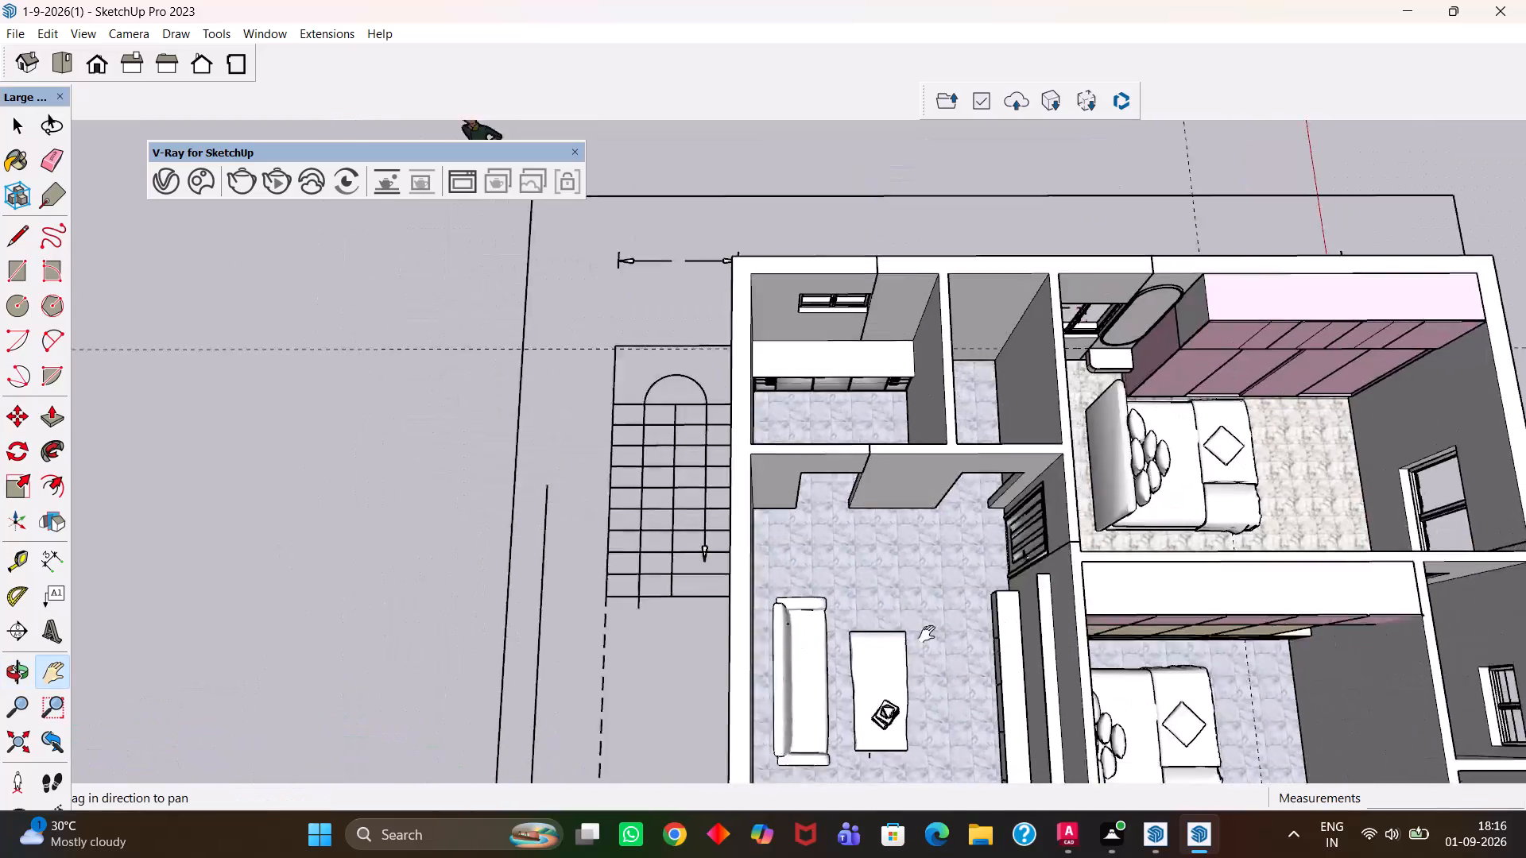
# Choose Wood Bamboo from the Wood materials and paint the top face of the living room's long wall shelf with it.
pyautogui.scroll(4, 1023, 534)
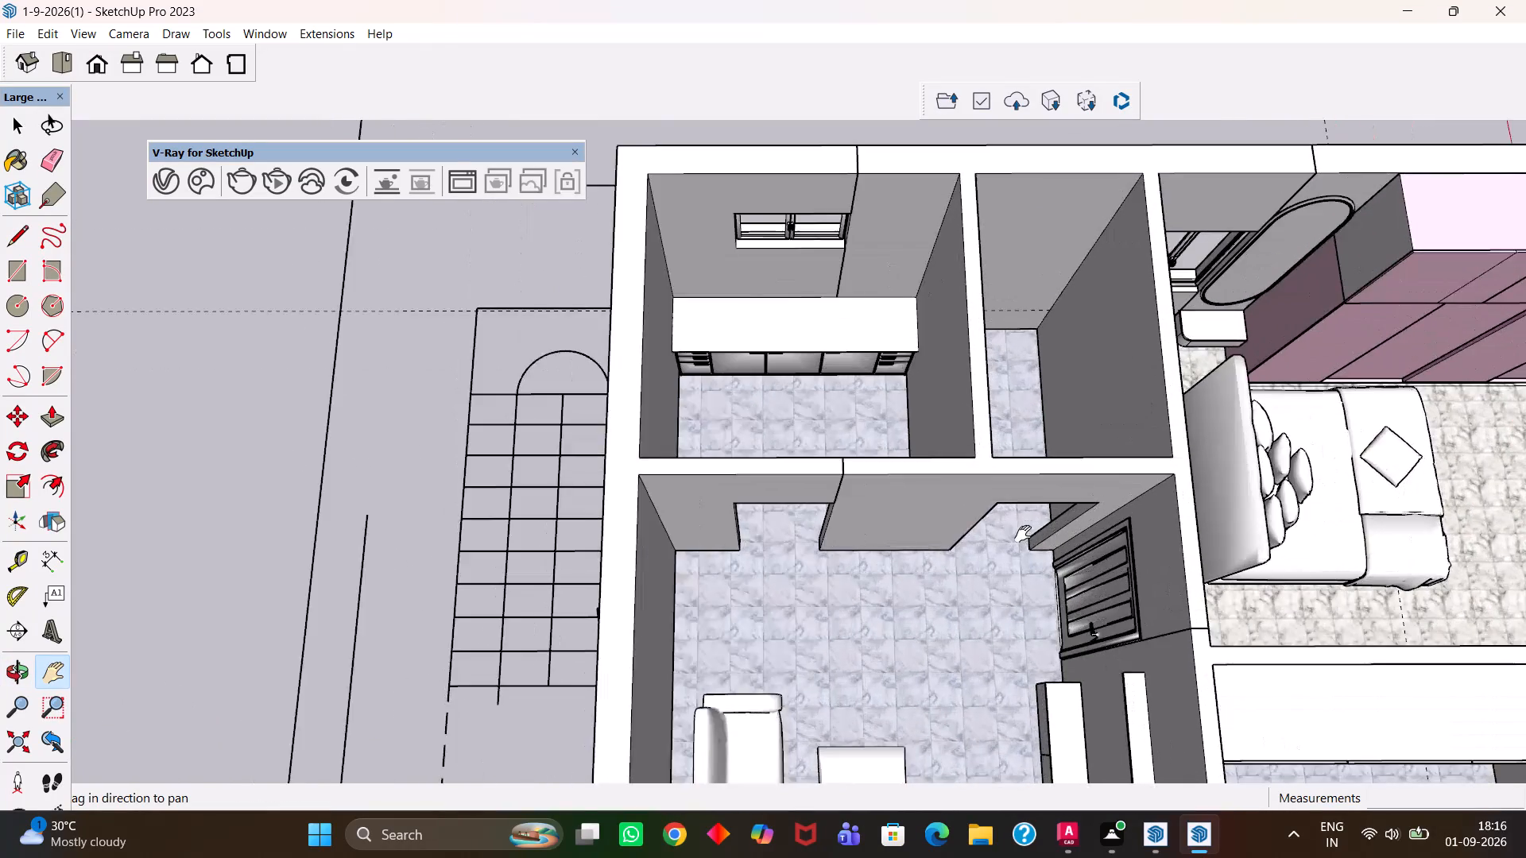
pyautogui.scroll(-4, 1008, 539)
pyautogui.moveTo(957, 580); pyautogui.dragTo(1183, 536, button='middle')
pyautogui.scroll(3, 1162, 539)
pyautogui.moveTo(1190, 565); pyautogui.dragTo(836, 513)
pyautogui.moveTo(756, 540); pyautogui.dragTo(780, 547, button='middle')
pyautogui.moveTo(846, 549); pyautogui.dragTo(858, 546, button='middle')
pyautogui.middleClick(858, 546)
pyautogui.scroll(2, 858, 546)
pyautogui.press('b')
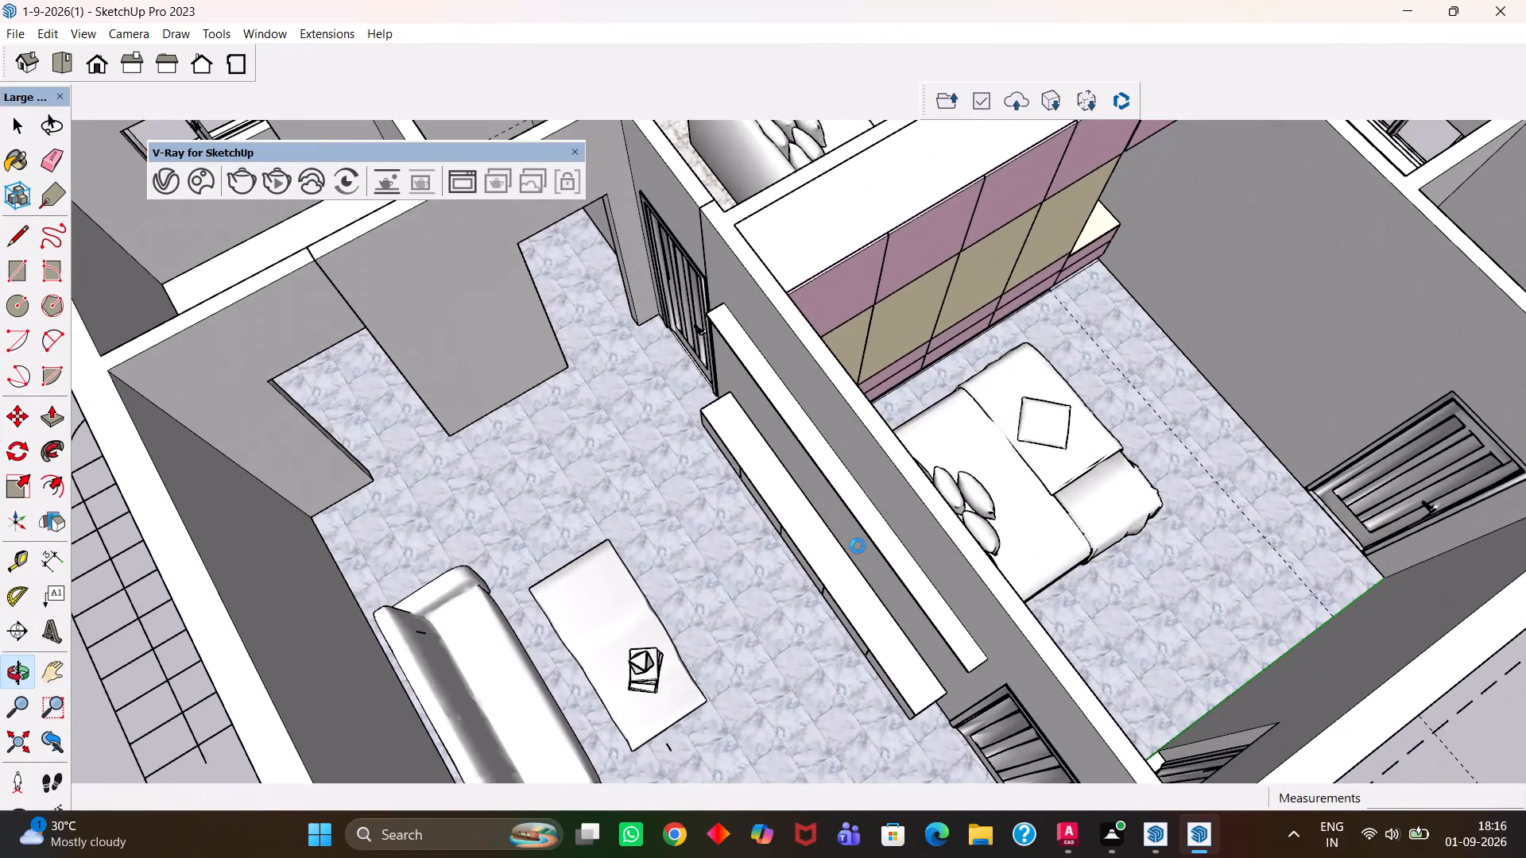
pyautogui.click(920, 392)
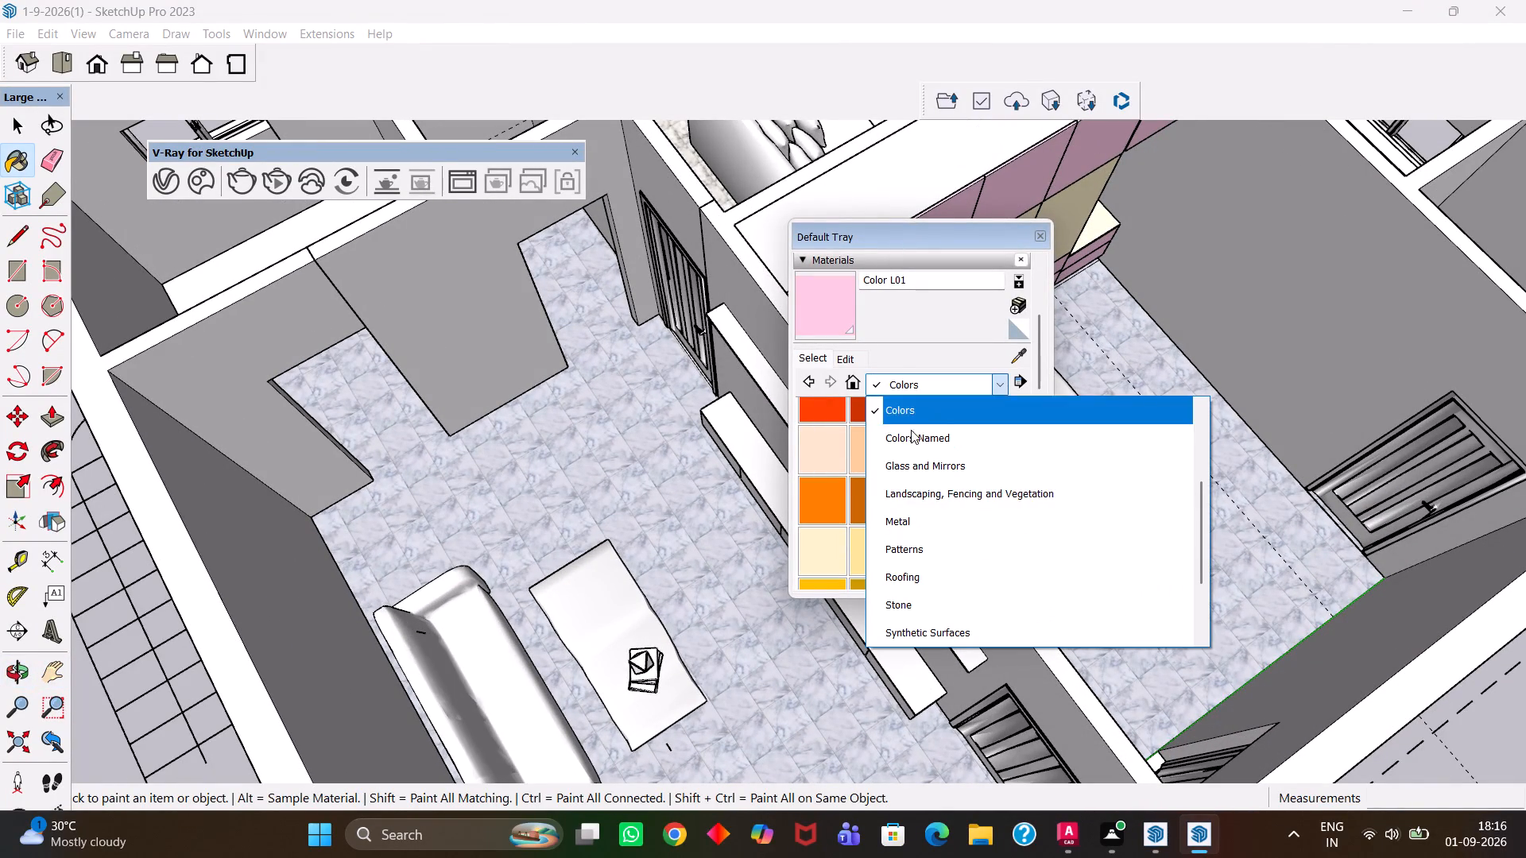
pyautogui.scroll(-2, 916, 531)
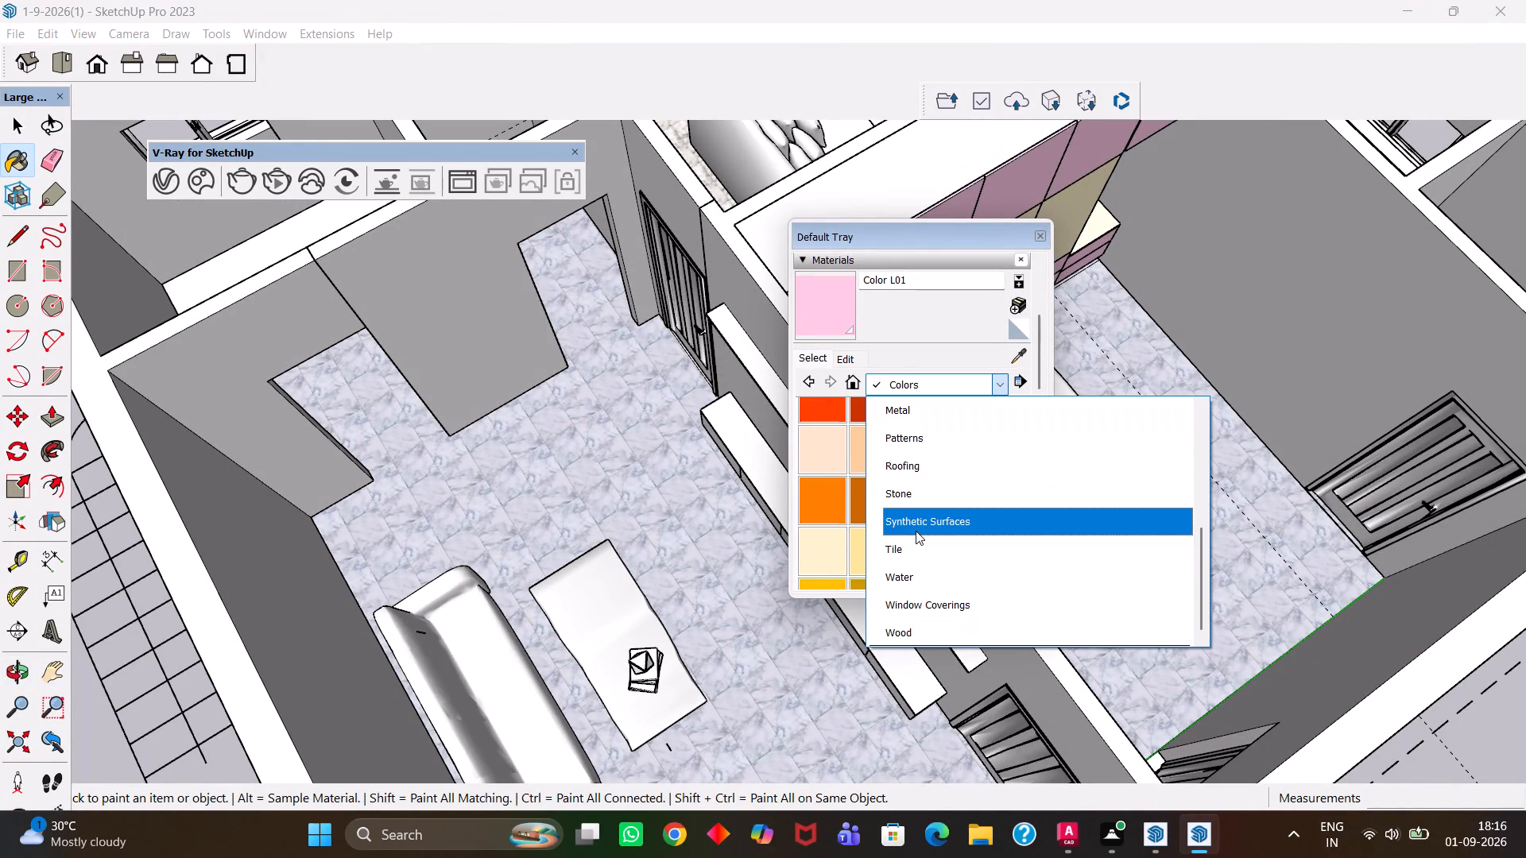
pyautogui.scroll(-5, 916, 515)
pyautogui.click(920, 636)
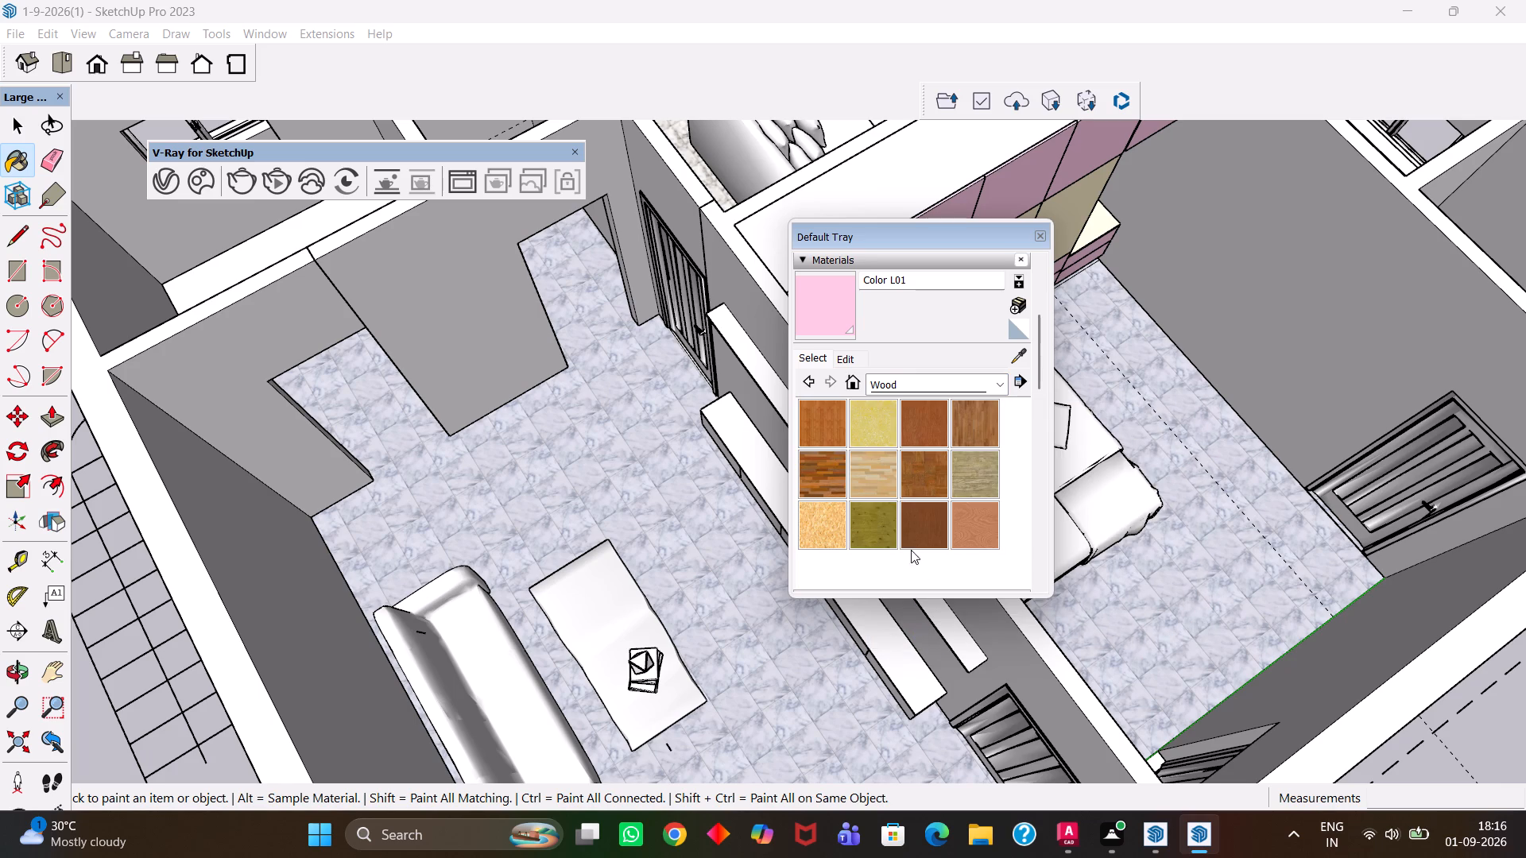
pyautogui.click(819, 427)
pyautogui.click(889, 661)
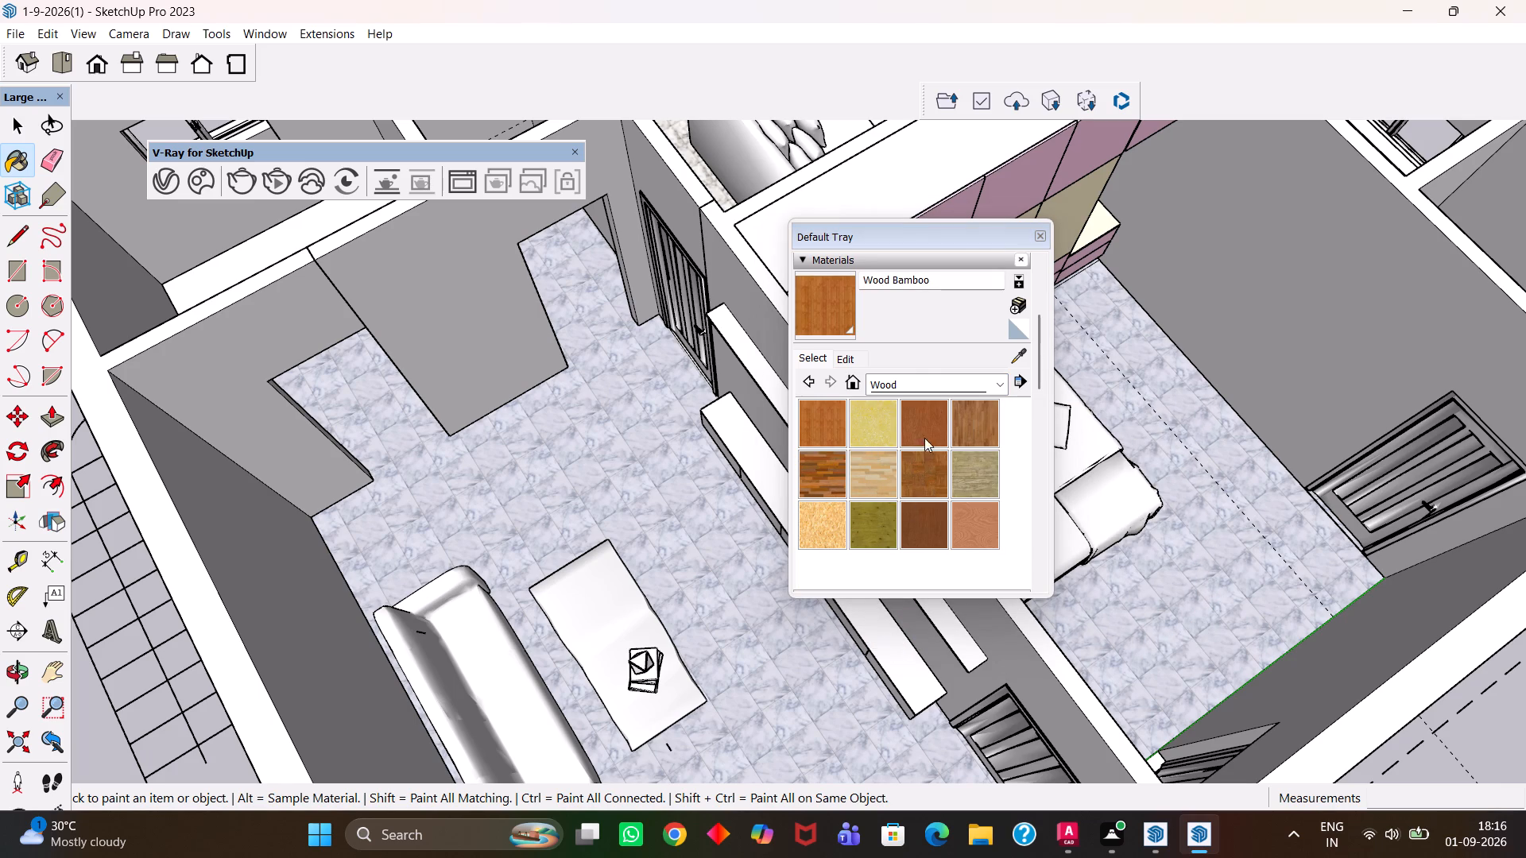
pyautogui.click(1036, 230)
pyautogui.scroll(3, 913, 518)
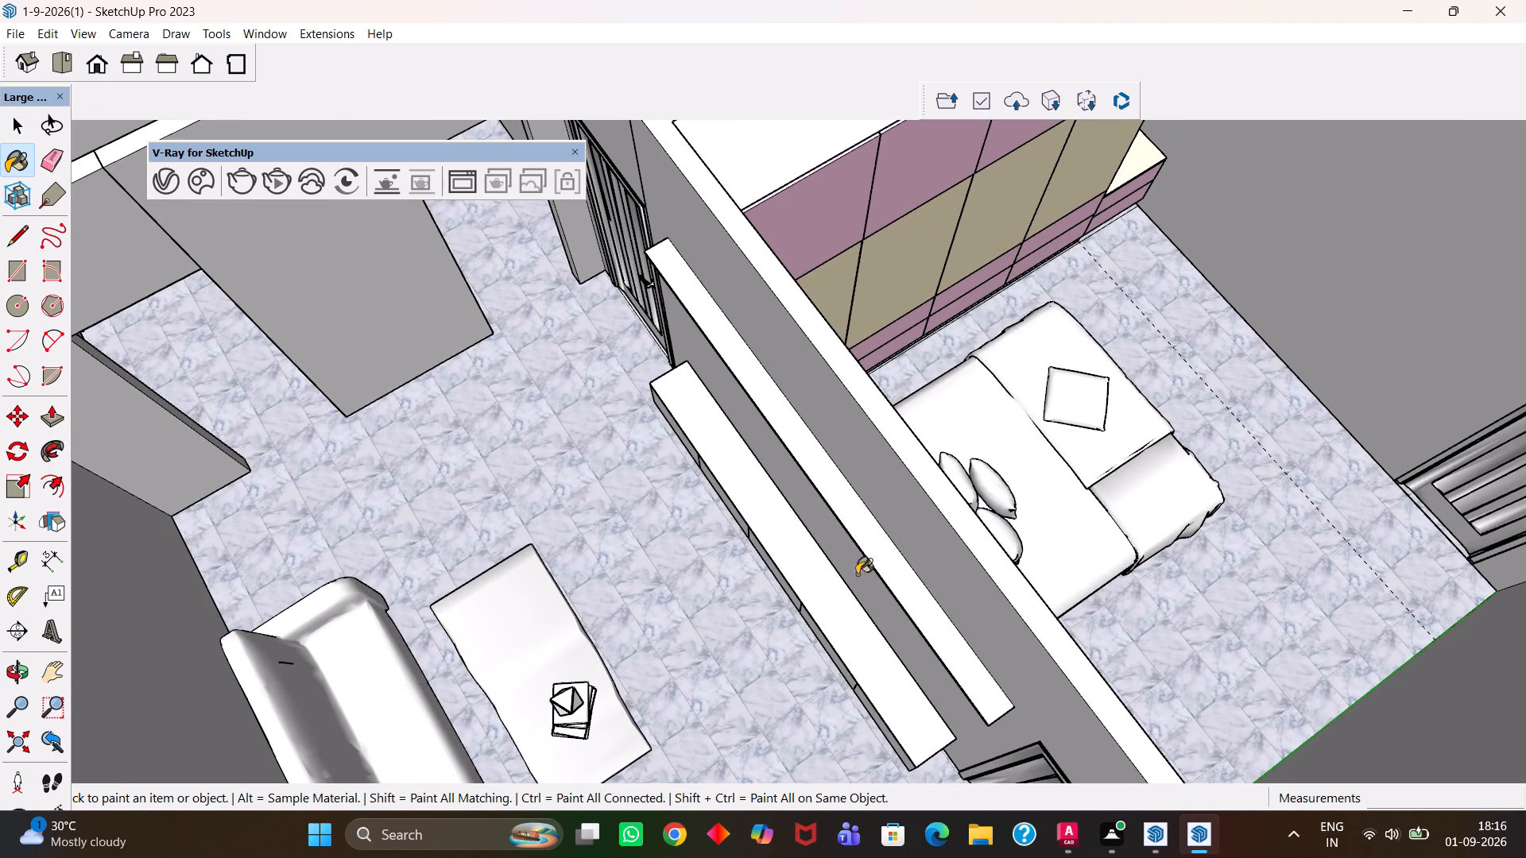
pyautogui.click(877, 558)
# Paint the front edge of the living room wall shelf with Wood Bamboo.
pyautogui.scroll(13, 877, 558)
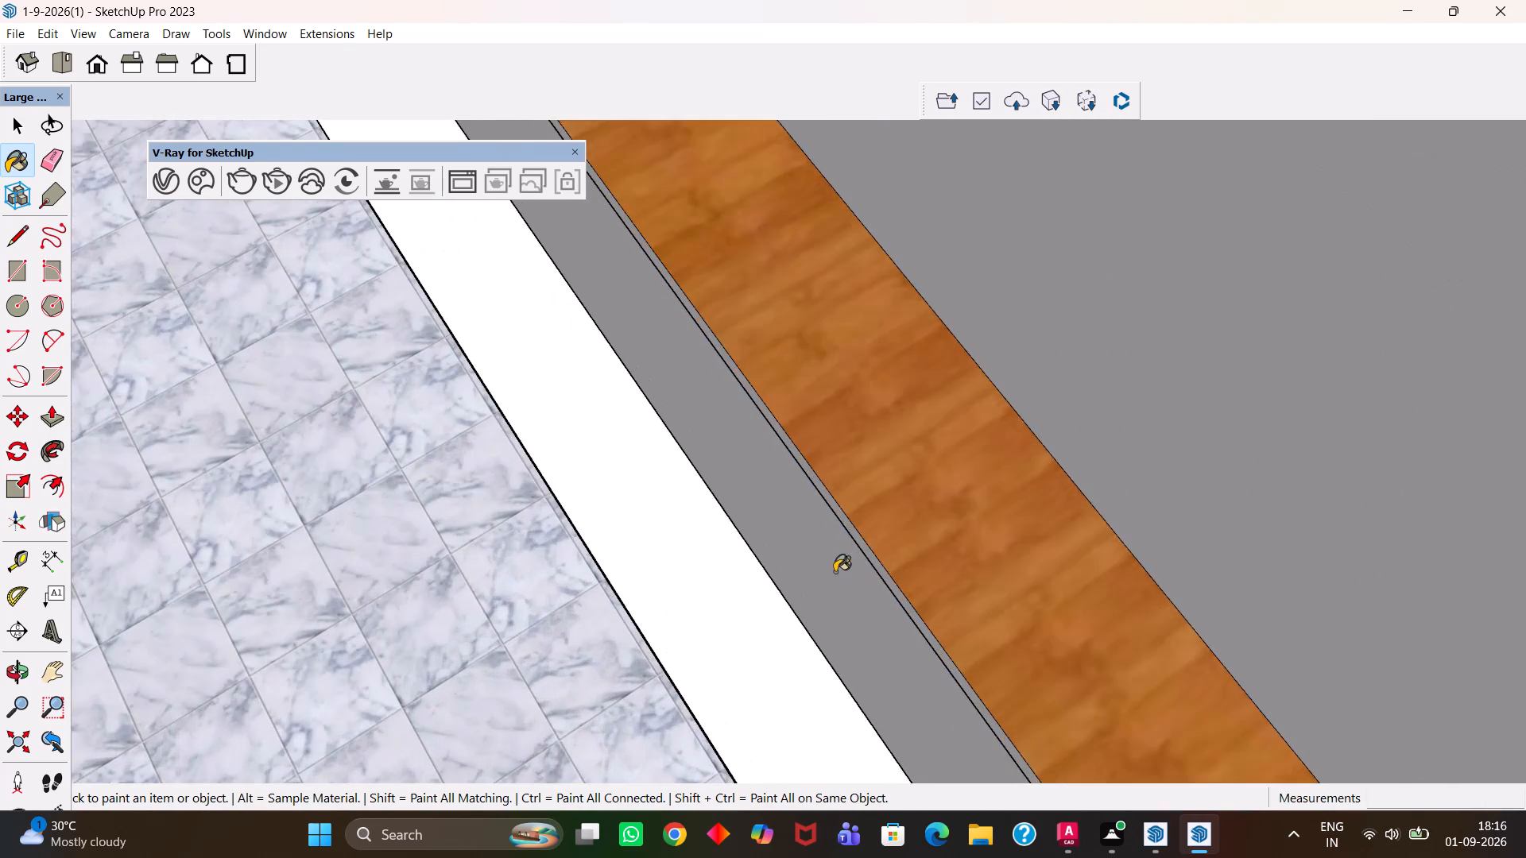
pyautogui.scroll(5, 835, 572)
pyautogui.moveTo(866, 570); pyautogui.dragTo(904, 519, button='middle')
pyautogui.click(1108, 420)
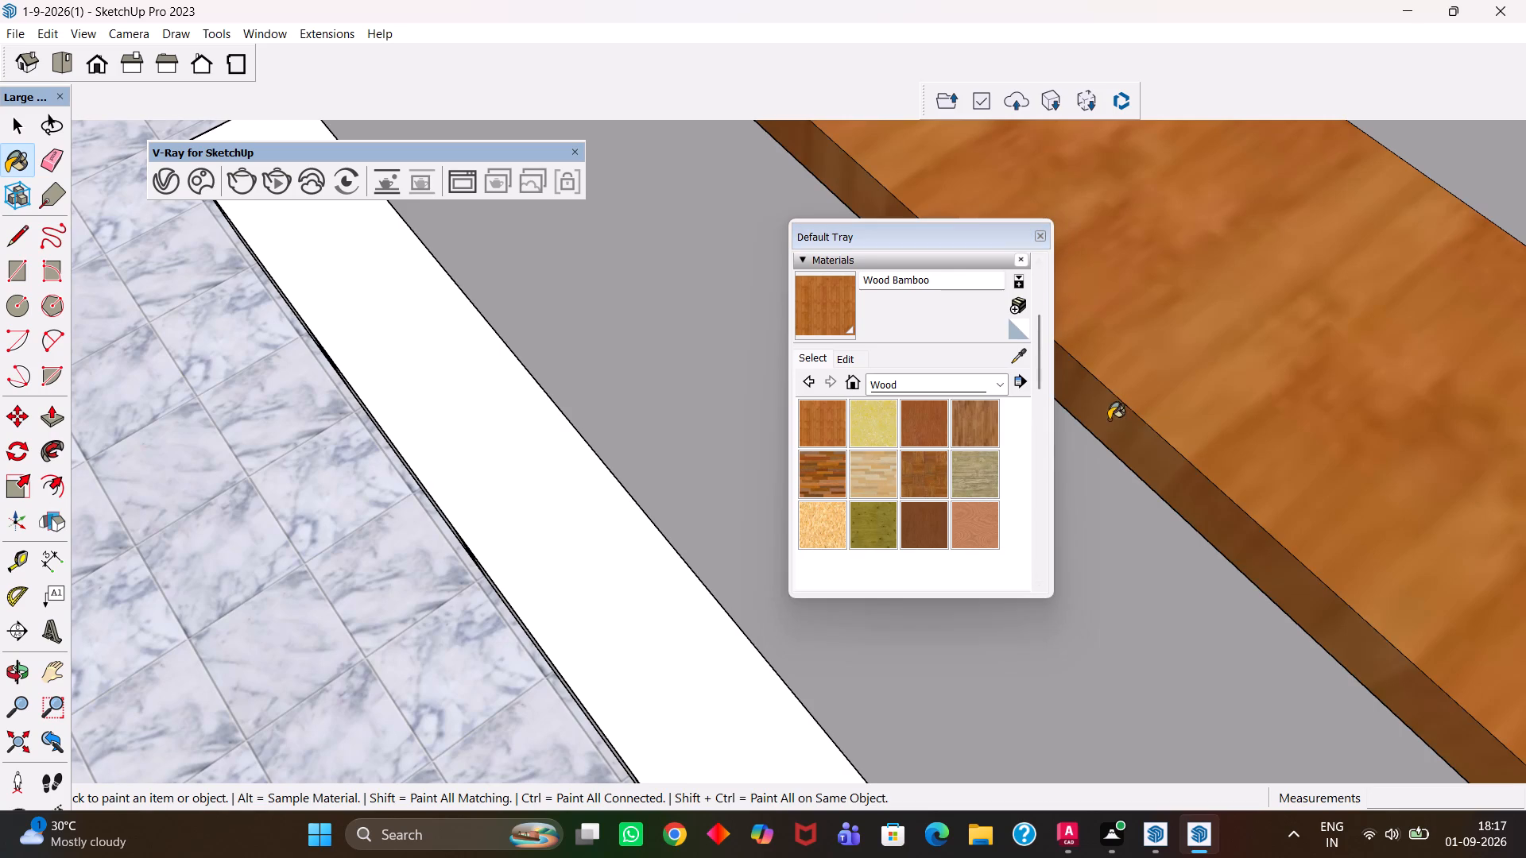
pyautogui.click(633, 665)
pyautogui.click(1039, 230)
# Paint the underside of the living room wall shelf with Wood Bamboo.
pyautogui.scroll(-2, 1009, 383)
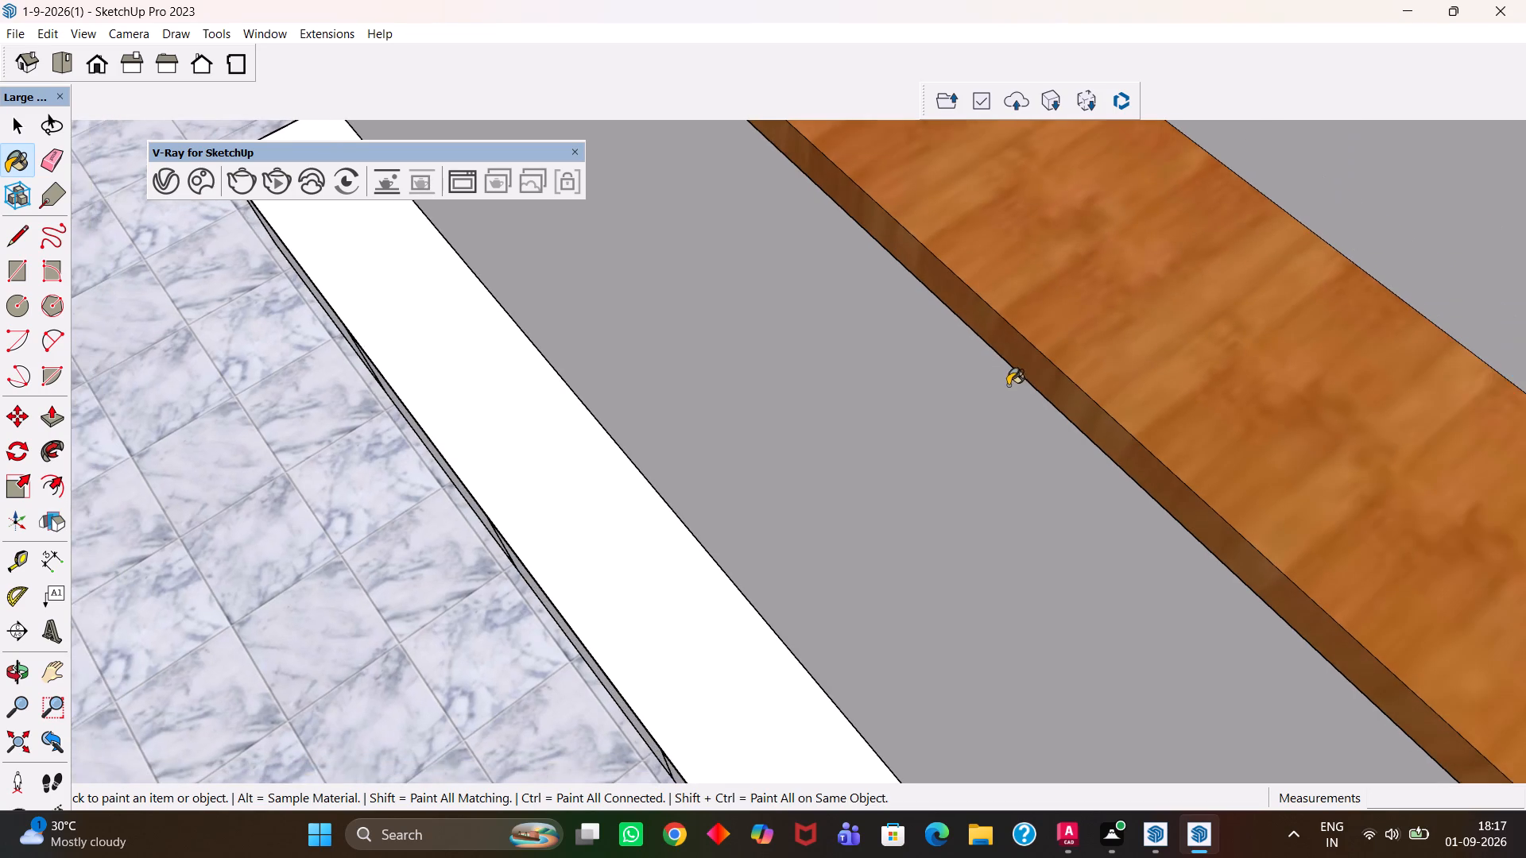
pyautogui.scroll(2, 1008, 394)
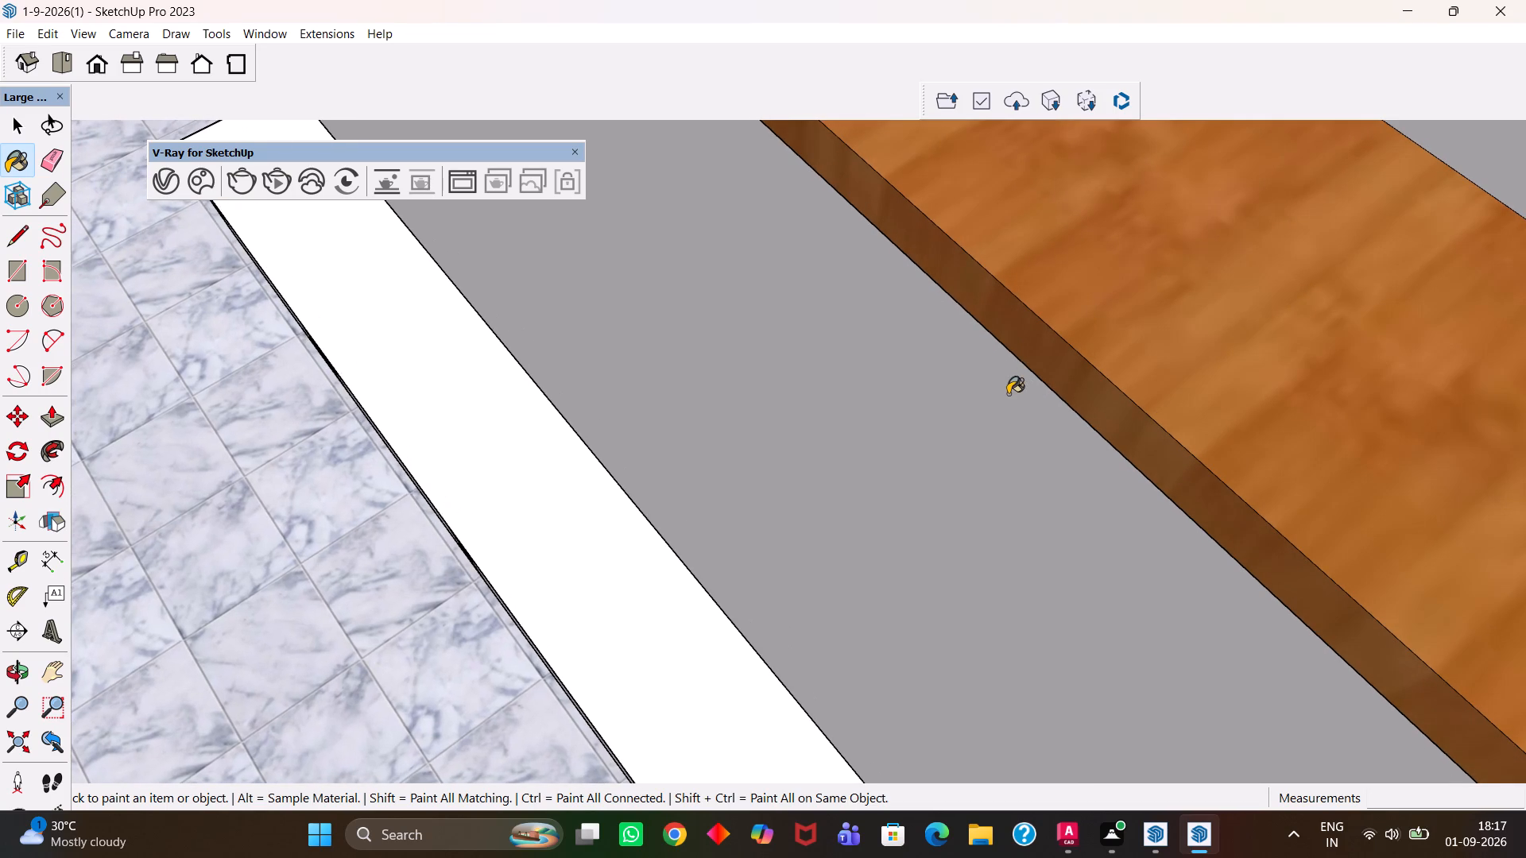
pyautogui.scroll(2, 1008, 394)
pyautogui.press('h')
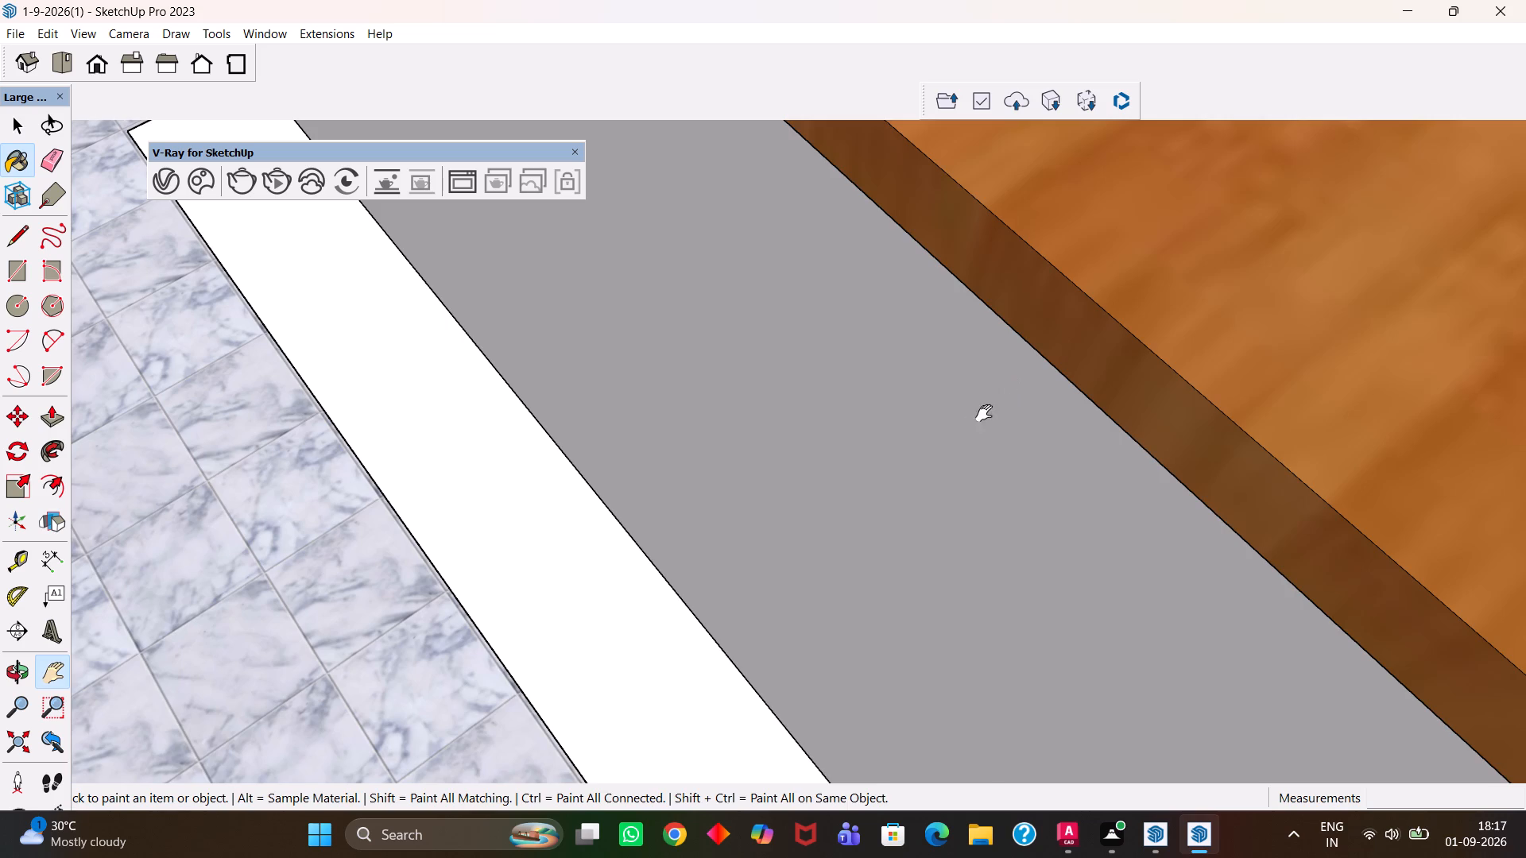
pyautogui.moveTo(959, 391); pyautogui.dragTo(863, 542)
pyautogui.moveTo(849, 561); pyautogui.dragTo(898, 354, button='middle')
pyautogui.moveTo(898, 350); pyautogui.dragTo(898, 333, button='middle')
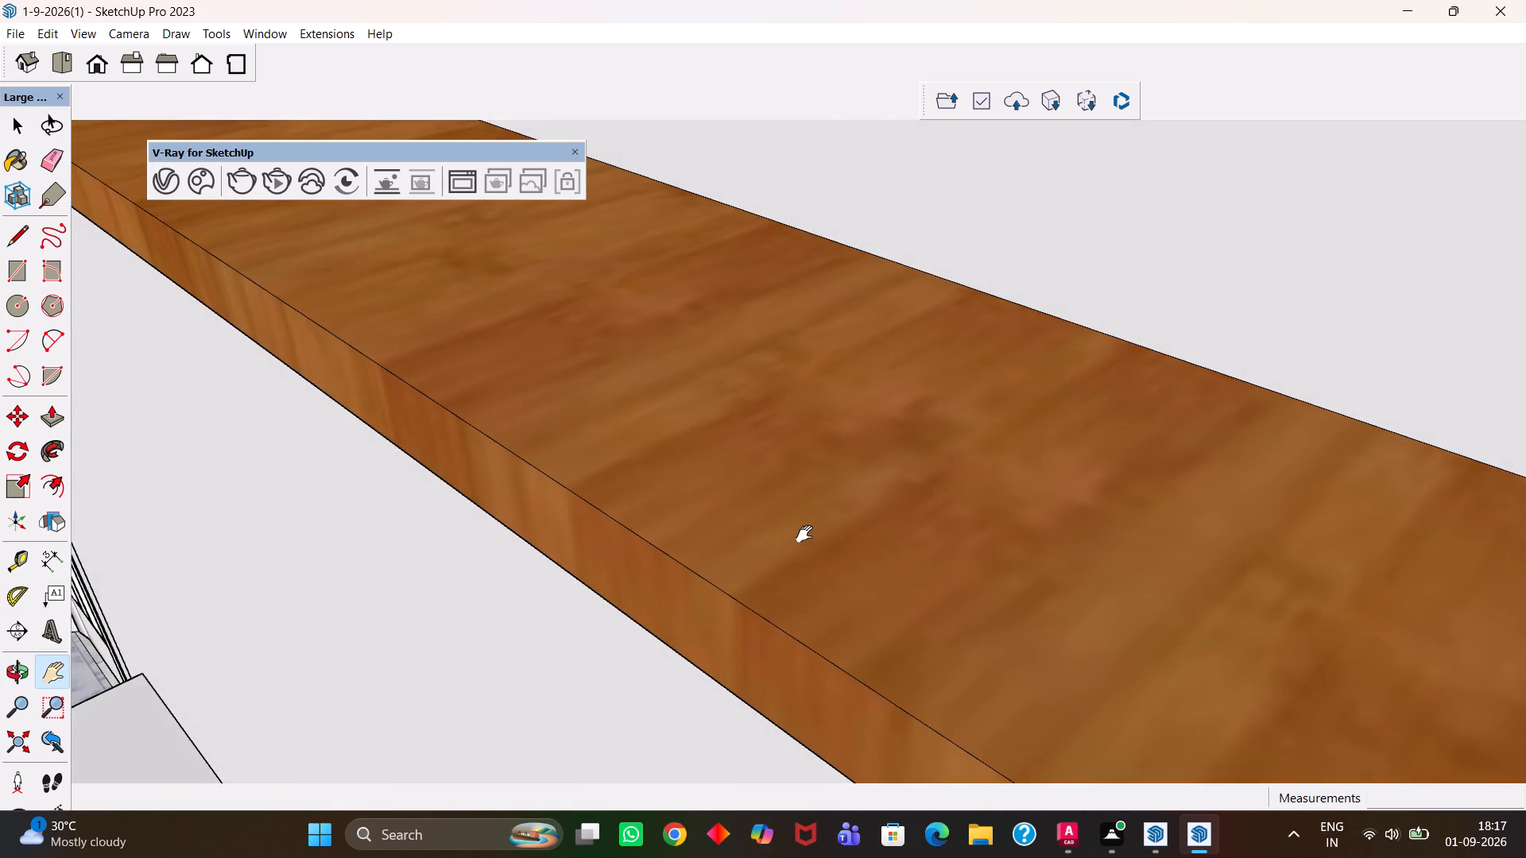
pyautogui.moveTo(804, 540); pyautogui.dragTo(785, 379, button='middle')
pyautogui.middleClick(785, 379)
pyautogui.moveTo(700, 507); pyautogui.dragTo(723, 423, button='middle')
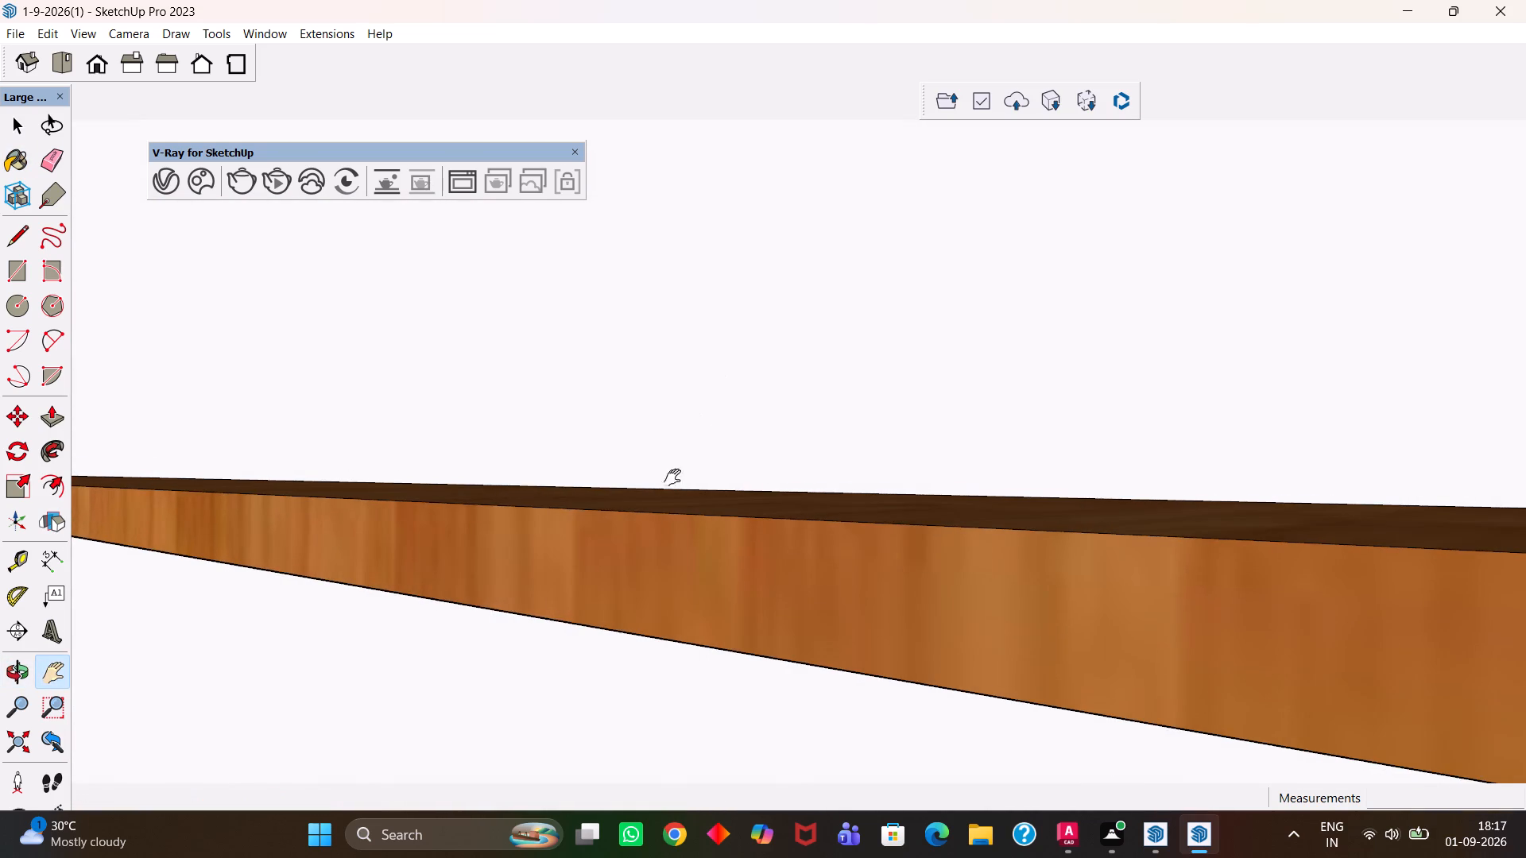
pyautogui.scroll(-4, 661, 574)
pyautogui.moveTo(613, 590); pyautogui.dragTo(656, 399)
pyautogui.moveTo(709, 457); pyautogui.dragTo(655, 408, button='middle')
pyautogui.middleClick(655, 407)
pyautogui.press('space')
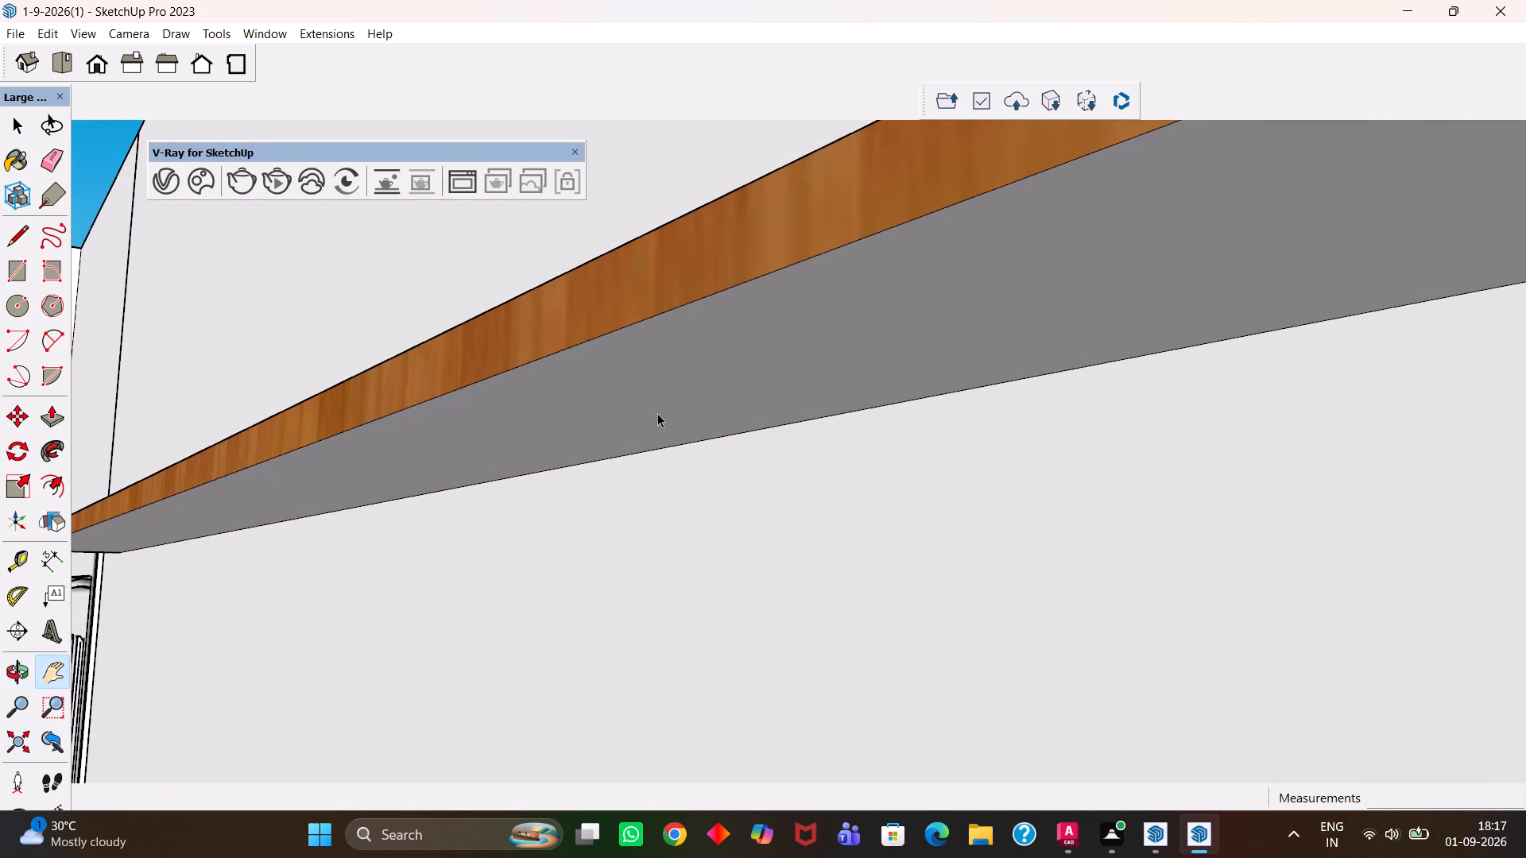
pyautogui.click(669, 382)
pyautogui.press('b')
pyautogui.click(669, 378)
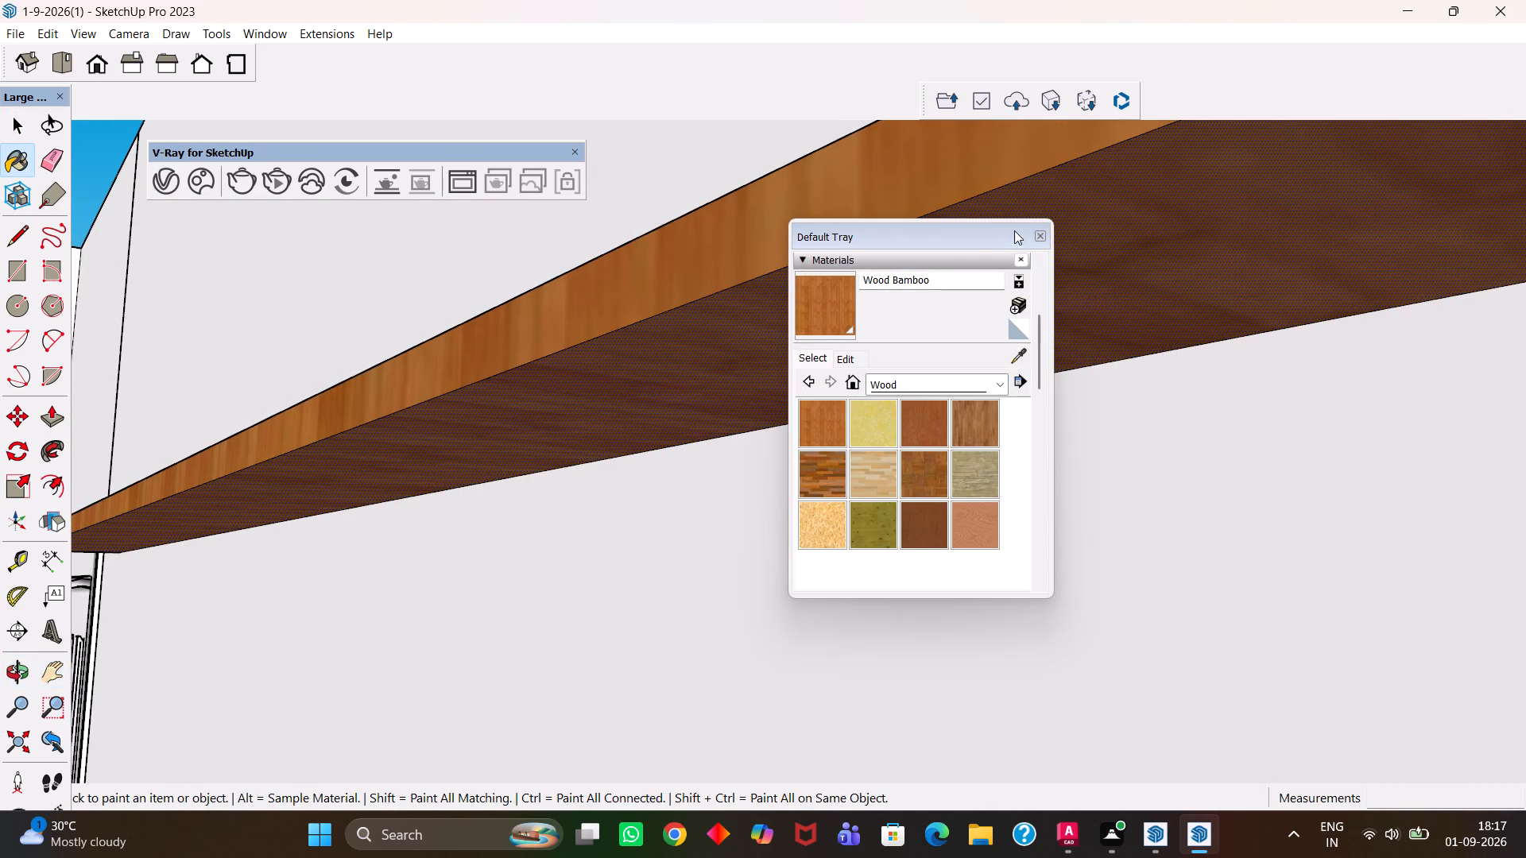
pyautogui.click(1038, 231)
# Open the low cabinet's countertop for editing below the wall shelf and paint its top and front edge with Wood Bamboo.
pyautogui.press('h')
pyautogui.scroll(-4, 701, 511)
pyautogui.moveTo(682, 512); pyautogui.dragTo(680, 652, button='middle')
pyautogui.middleClick(680, 659)
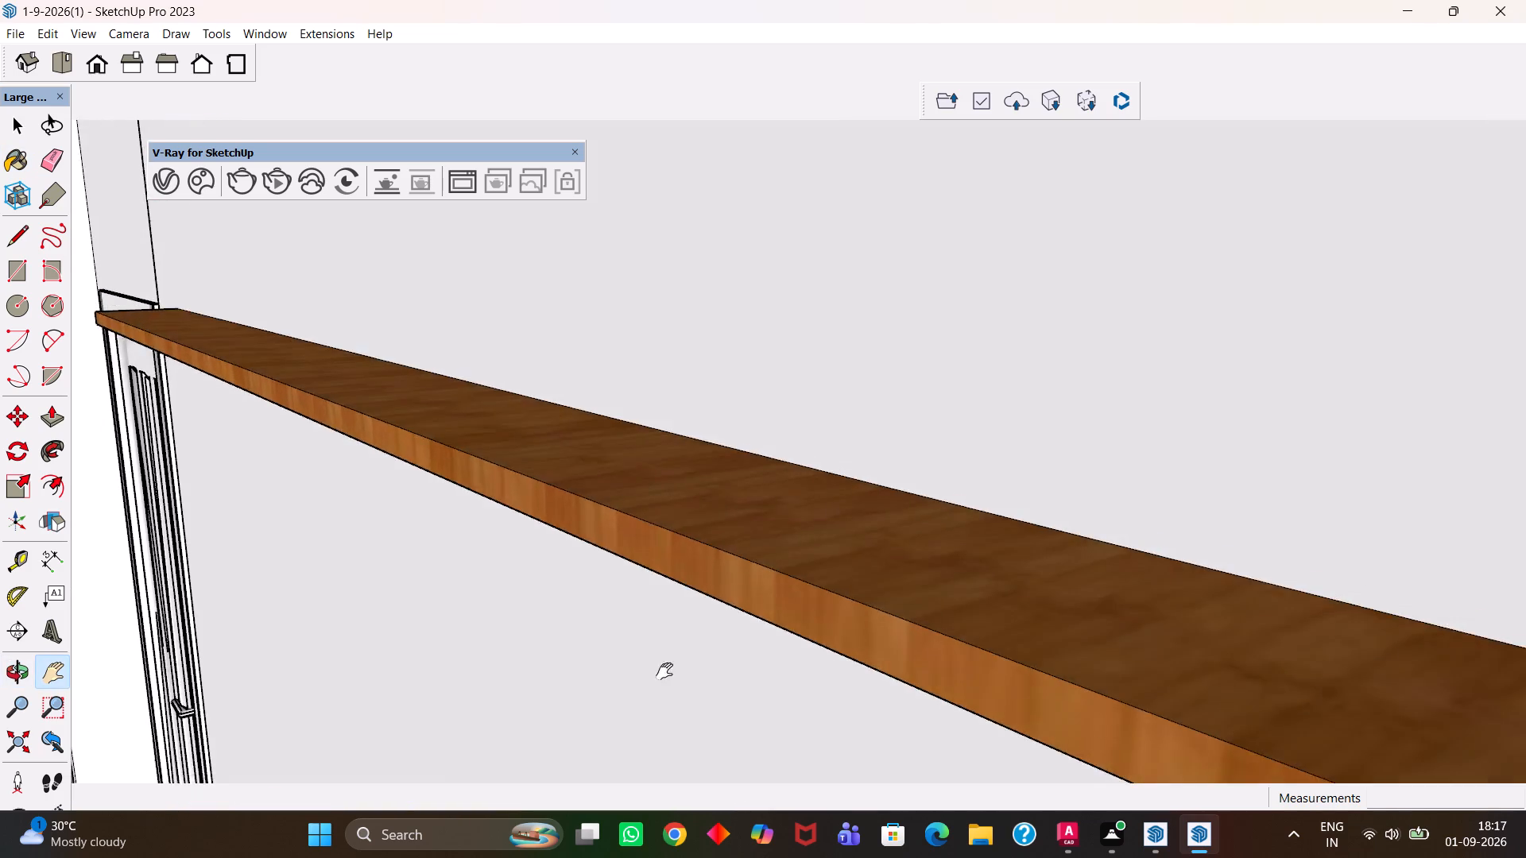
pyautogui.moveTo(534, 597); pyautogui.dragTo(869, 361)
pyautogui.scroll(-4, 865, 369)
pyautogui.moveTo(781, 574); pyautogui.dragTo(780, 595, button='middle')
pyautogui.moveTo(611, 586); pyautogui.dragTo(806, 364)
pyautogui.moveTo(691, 531); pyautogui.dragTo(774, 398)
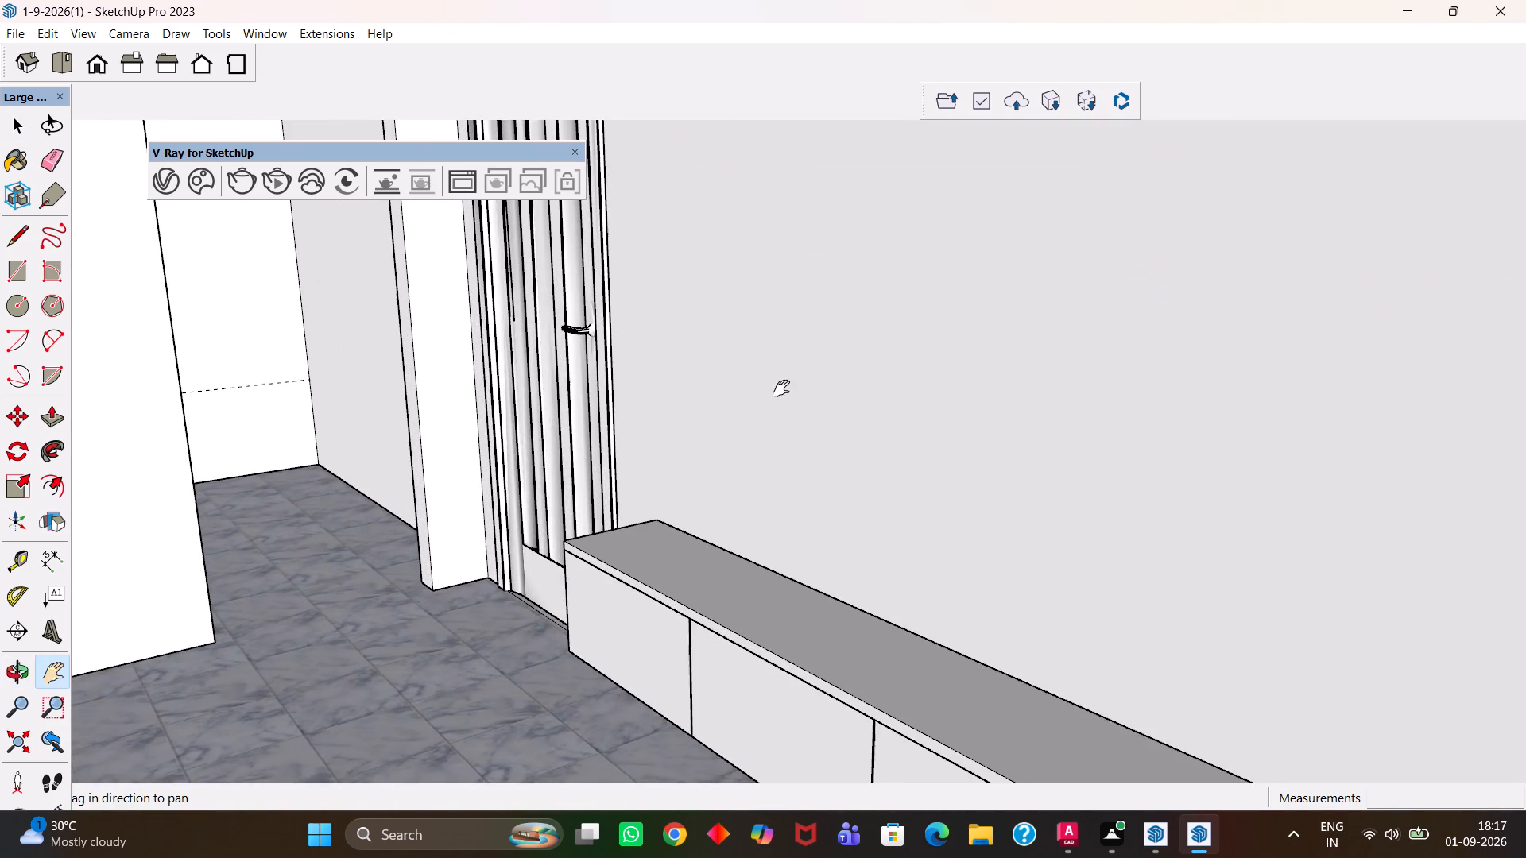
pyautogui.moveTo(824, 591); pyautogui.dragTo(885, 635, button='middle')
pyautogui.scroll(1, 885, 635)
pyautogui.middleClick(894, 636)
pyautogui.moveTo(698, 593); pyautogui.dragTo(849, 621, button='middle')
pyautogui.scroll(1, 862, 621)
pyautogui.moveTo(920, 620); pyautogui.dragTo(678, 561)
pyautogui.moveTo(670, 570); pyautogui.dragTo(669, 582, button='middle')
pyautogui.scroll(2, 669, 582)
pyautogui.press('space')
pyautogui.tripleClick(665, 602)
pyautogui.click(664, 600)
pyautogui.press('b')
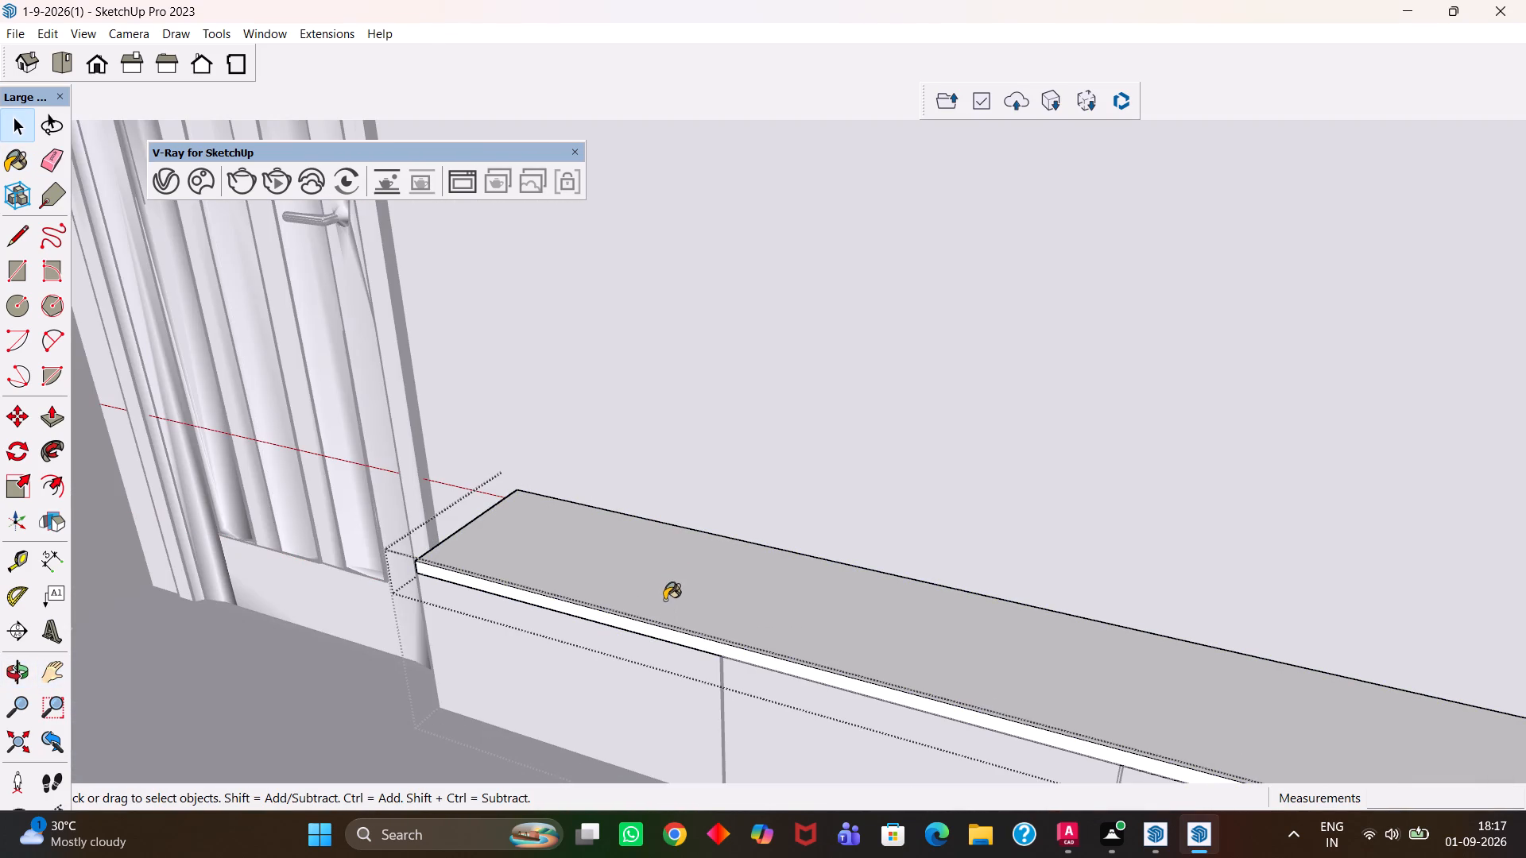
pyautogui.click(664, 599)
pyautogui.click(640, 626)
pyautogui.click(590, 663)
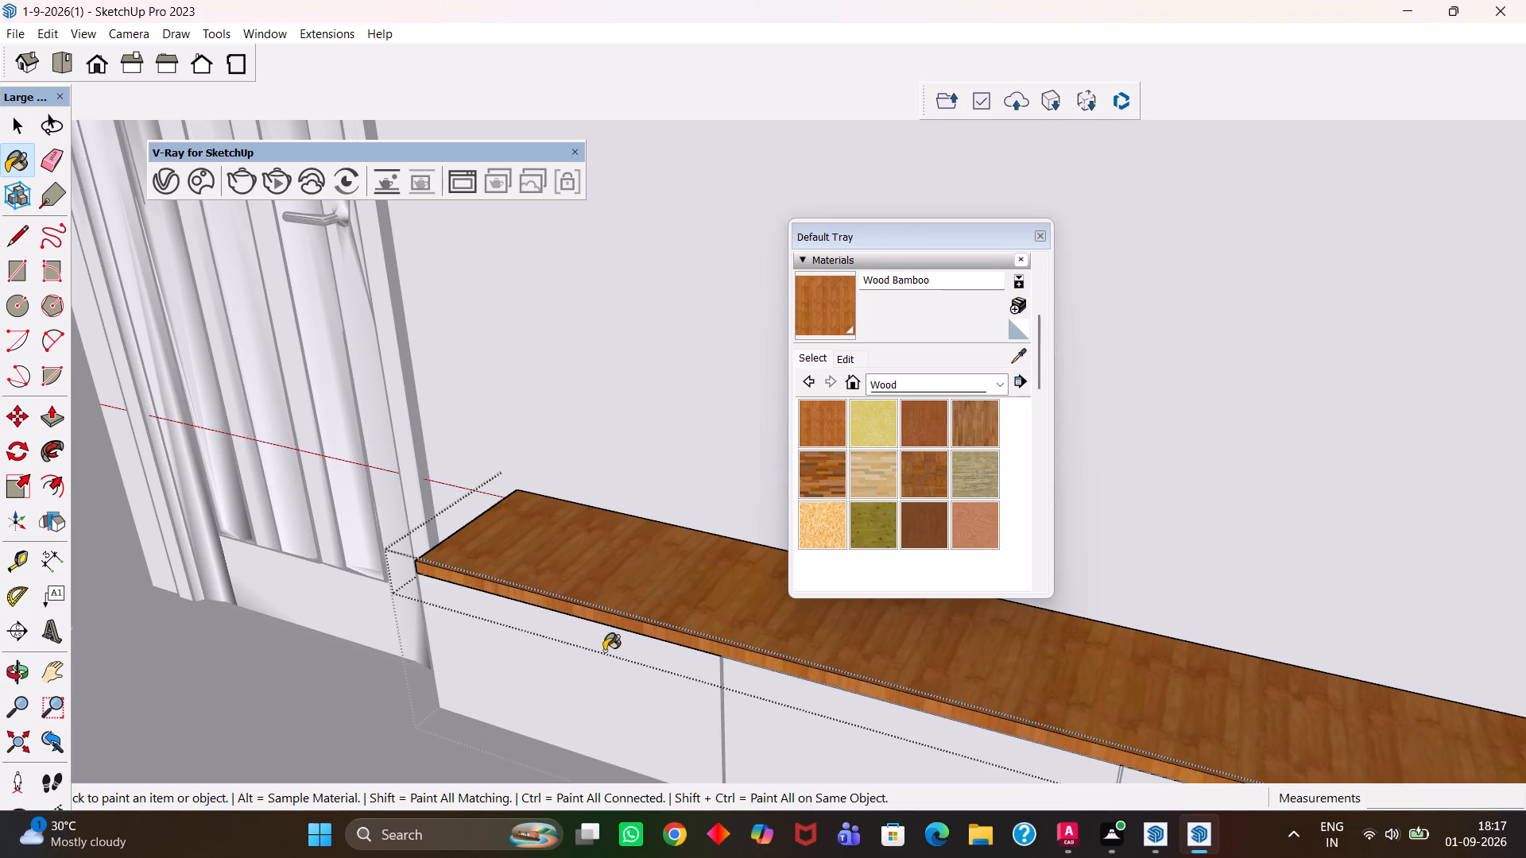
pyautogui.click(1044, 238)
# Open the low cabinet's second front panel from the ribbed door beside the passage and paint it with Wood Bamboo.
pyautogui.scroll(-4, 656, 472)
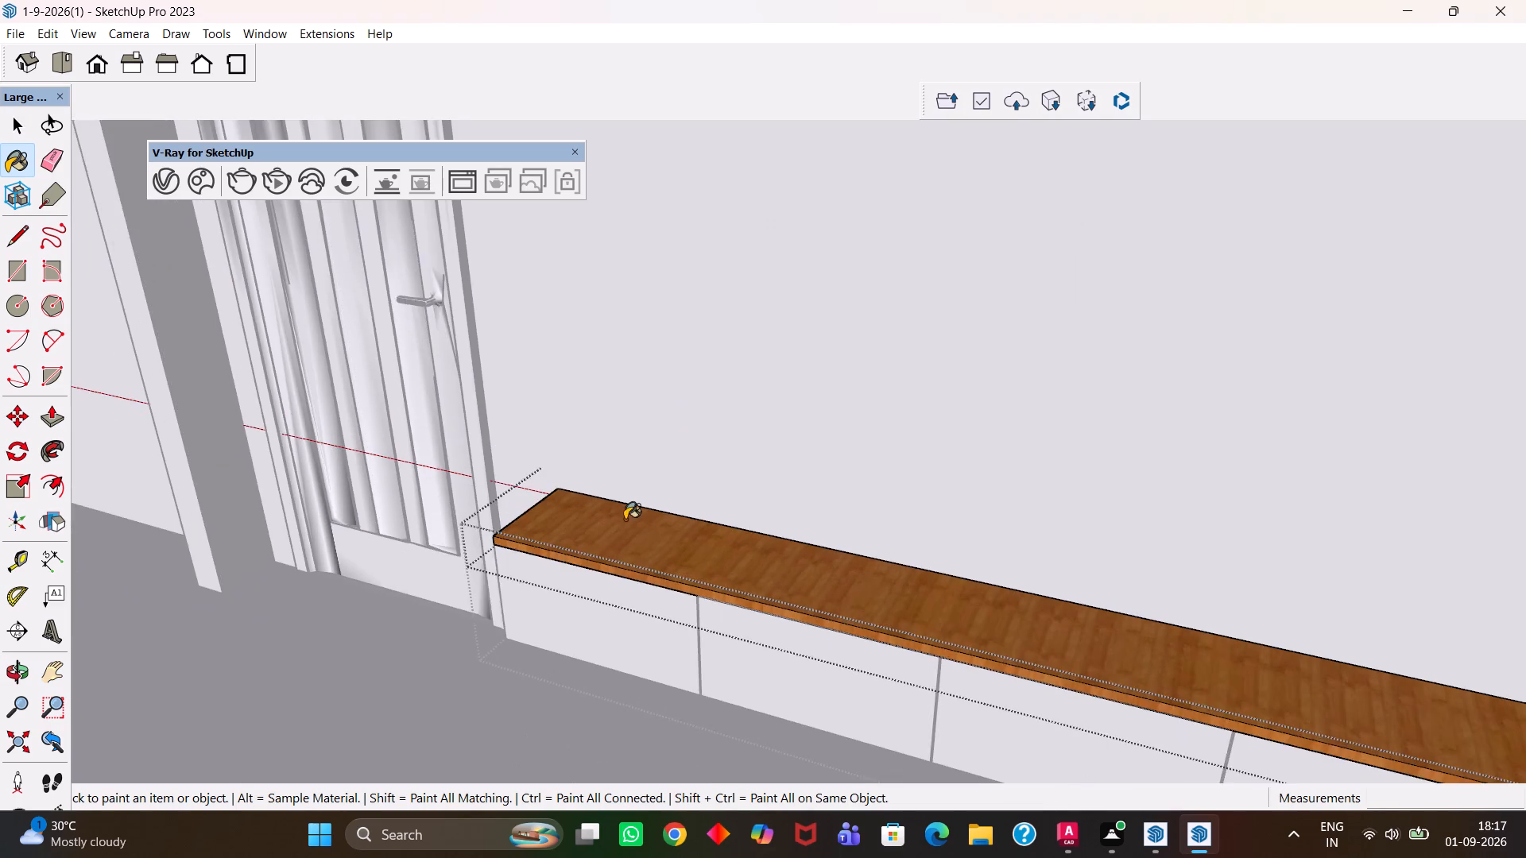
pyautogui.moveTo(607, 562); pyautogui.dragTo(714, 634, button='middle')
pyautogui.hotkey('ctrl', 'h')
pyautogui.keyDown('ctrl'); pyautogui.scroll(1, 742, 640); pyautogui.keyUp('ctrl')
pyautogui.moveTo(916, 640); pyautogui.dragTo(686, 576)
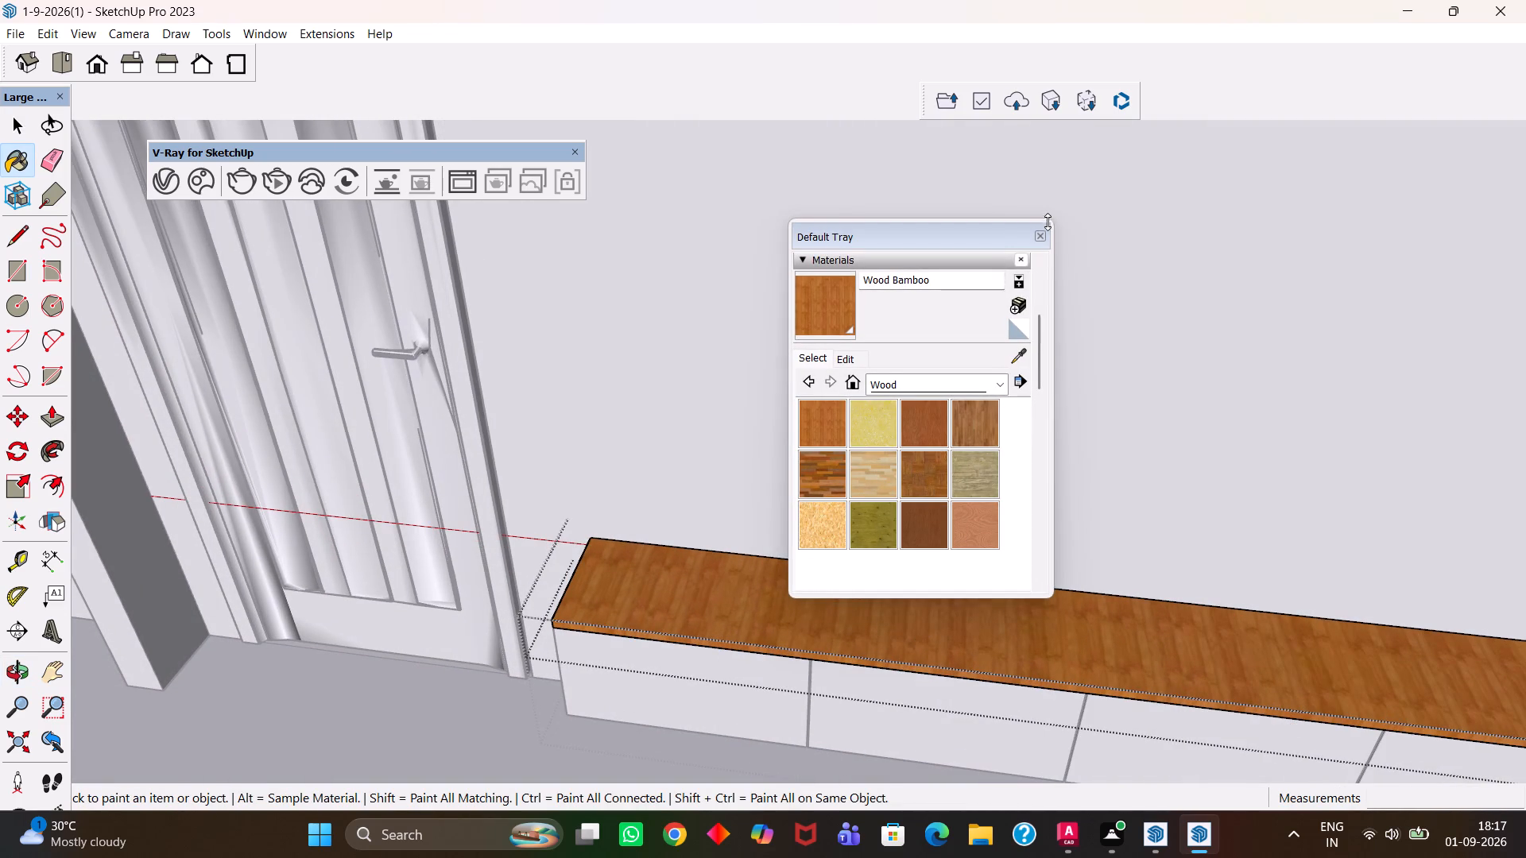
pyautogui.click(1044, 233)
pyautogui.scroll(-4, 775, 352)
pyautogui.moveTo(712, 462); pyautogui.dragTo(726, 472, button='middle')
pyautogui.scroll(3, 726, 472)
pyautogui.press('y')
pyautogui.press('h')
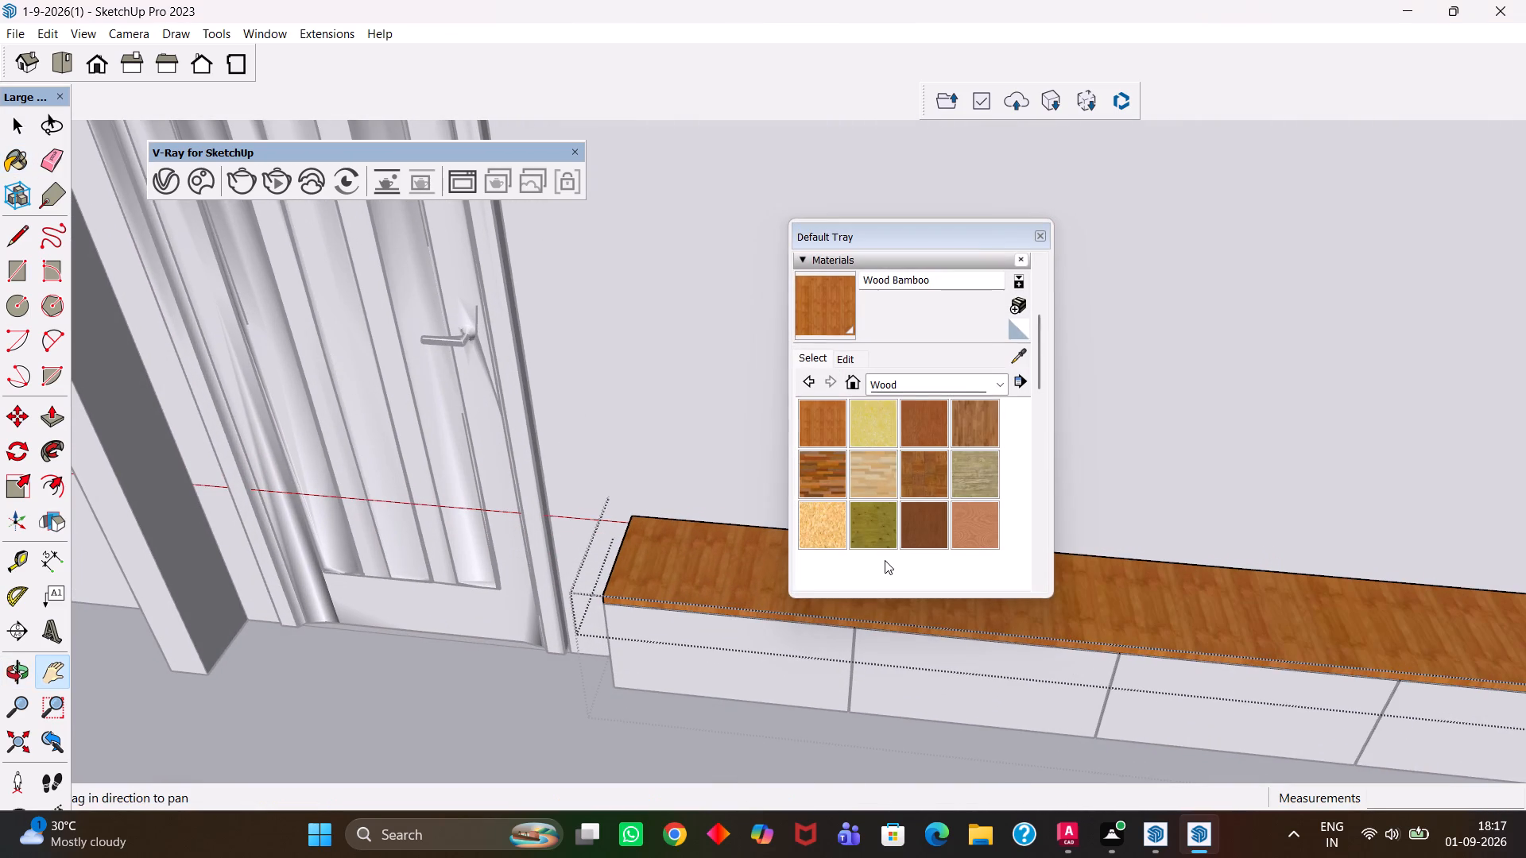
pyautogui.click(1040, 240)
pyautogui.press('h')
pyautogui.moveTo(921, 544); pyautogui.dragTo(920, 543)
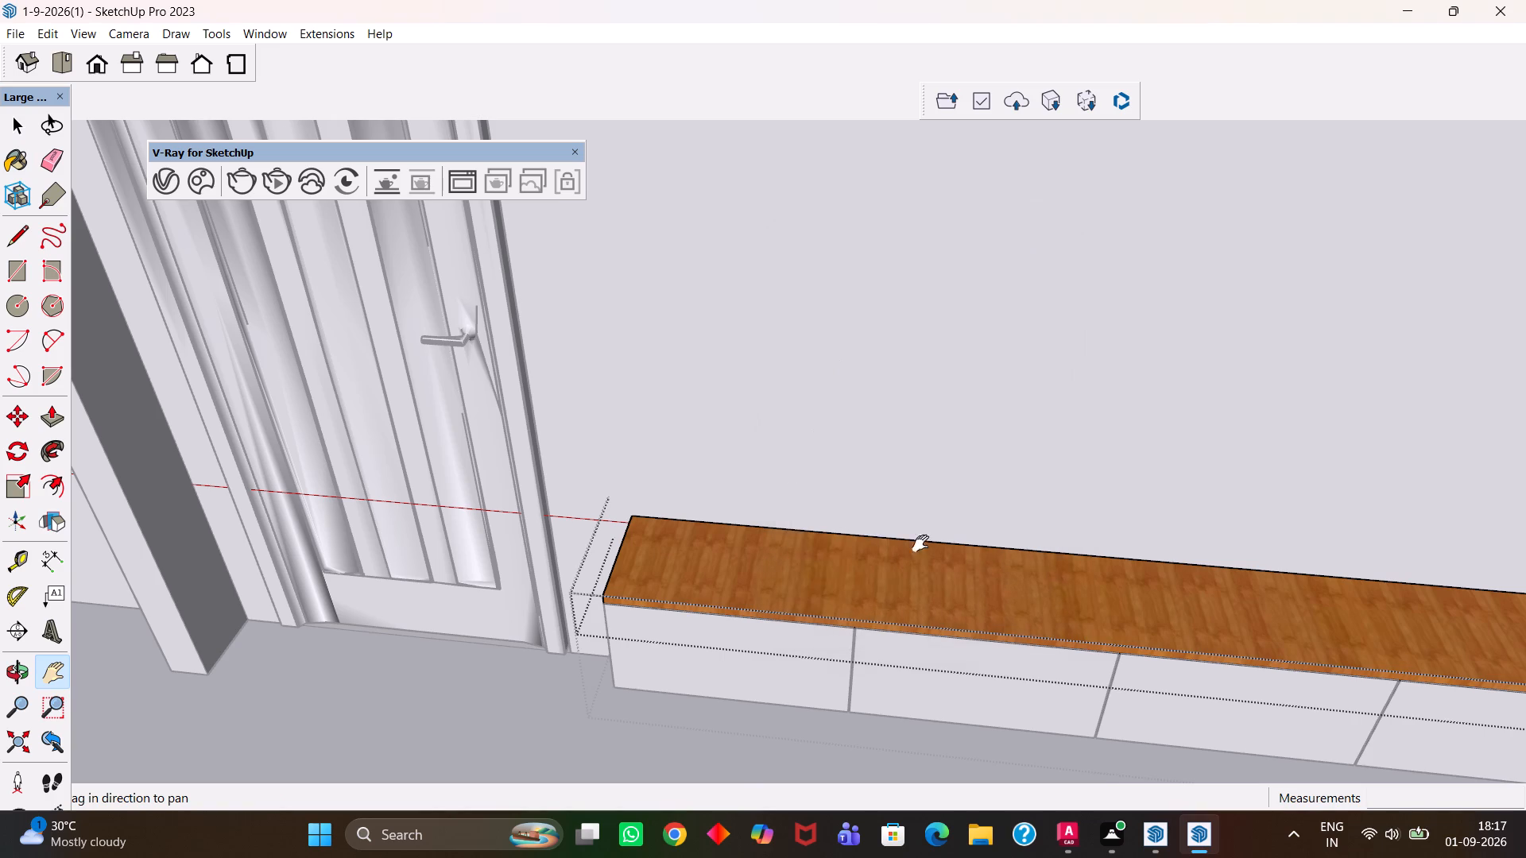
pyautogui.moveTo(920, 543); pyautogui.dragTo(616, 467)
pyautogui.middleClick(666, 454)
pyautogui.scroll(2, 666, 454)
pyautogui.press('space')
pyautogui.doubleClick(601, 594)
pyautogui.tripleClick(601, 597)
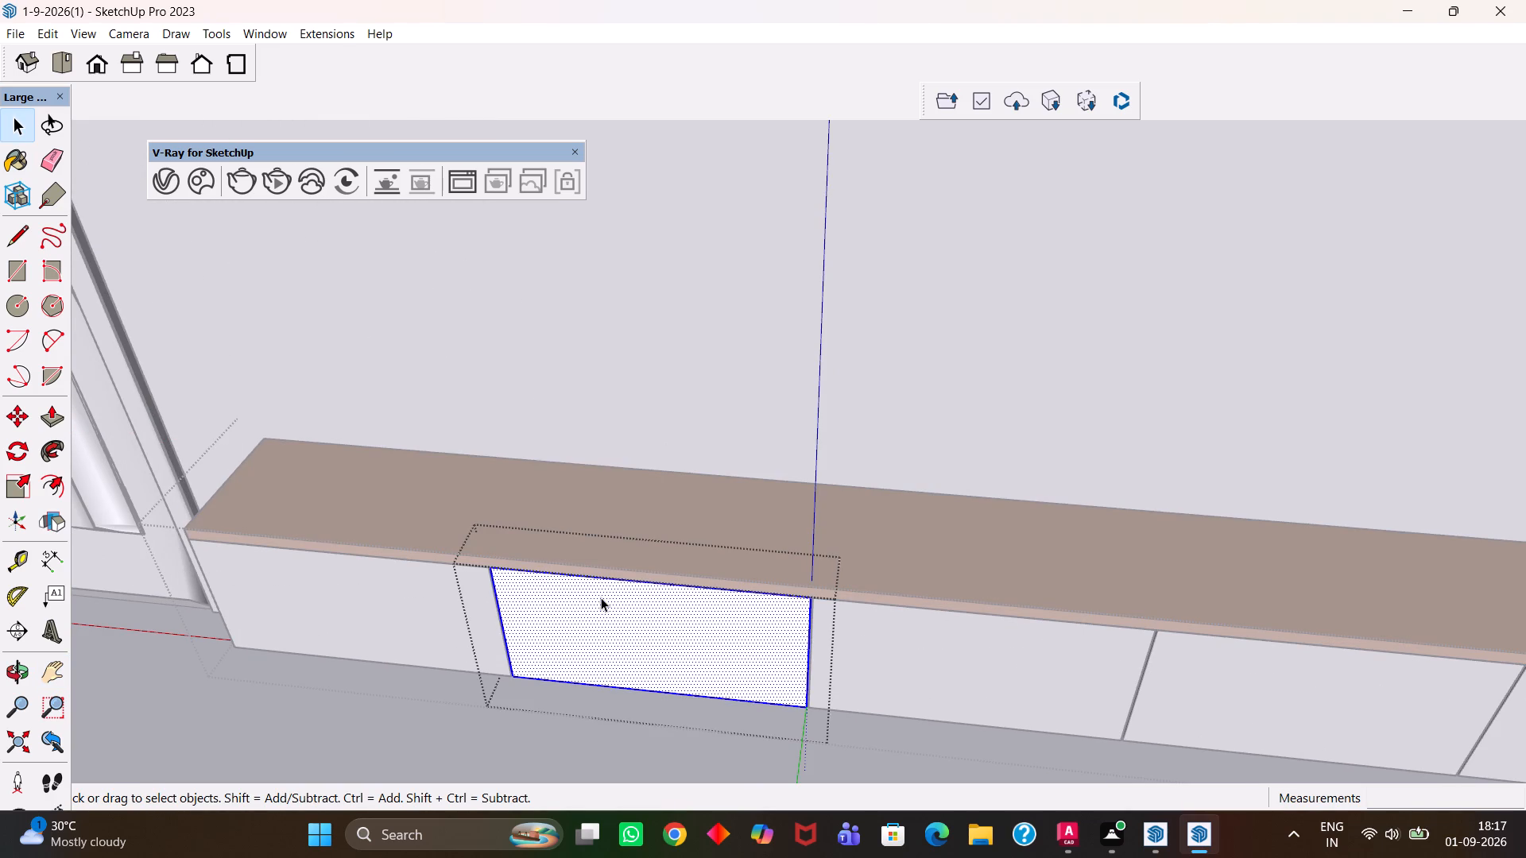
pyautogui.press('b')
pyautogui.click(600, 610)
pyautogui.click(361, 623)
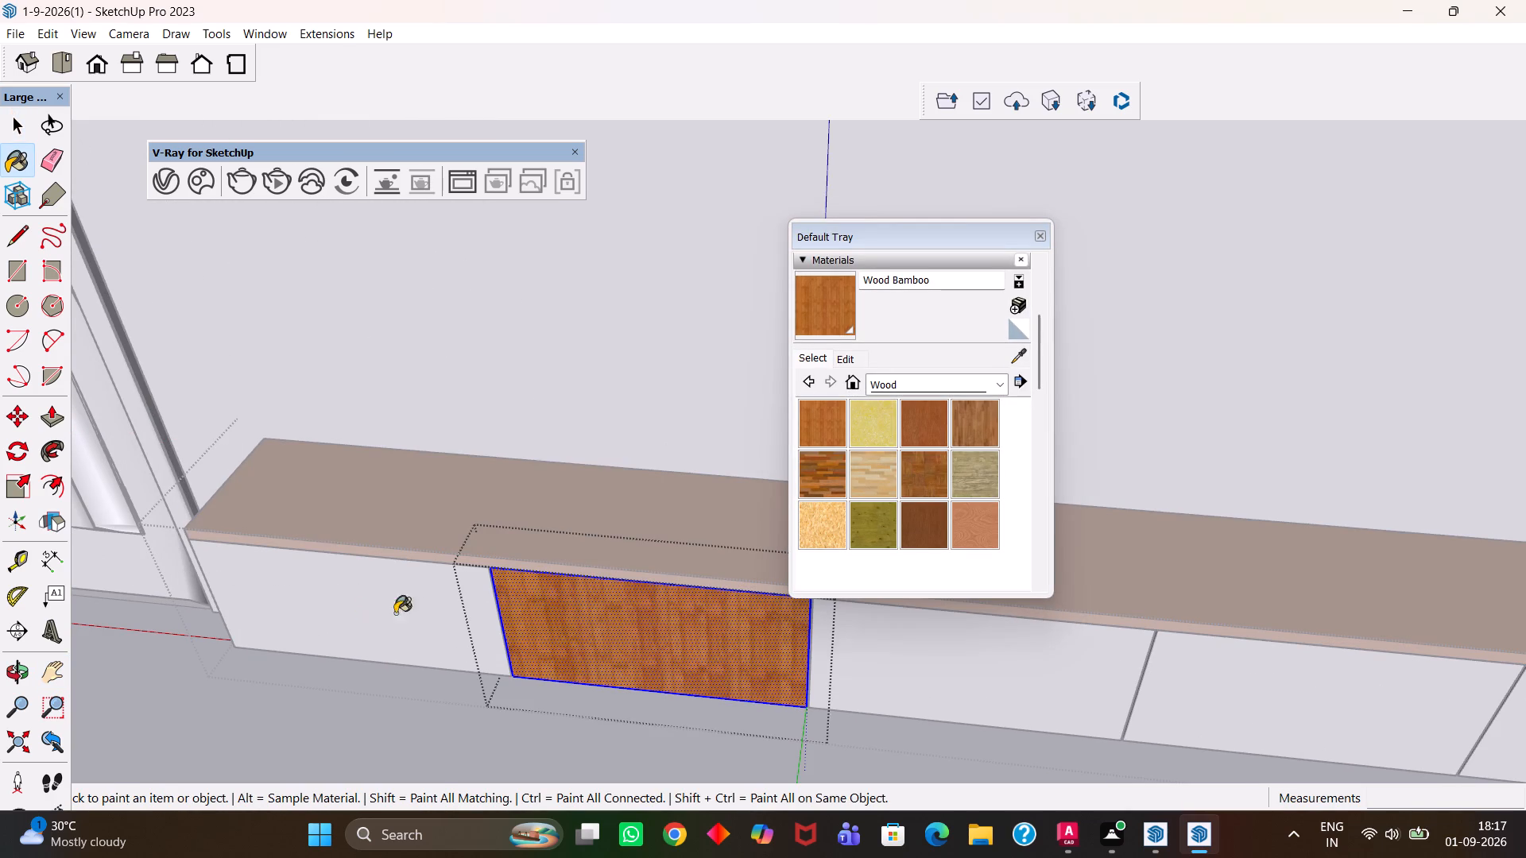
# Paint the low cabinet's end front panel nearest that door and its third front panel with Wood Bamboo.
pyautogui.press('space')
pyautogui.tripleClick(396, 613)
pyautogui.press('b')
pyautogui.click(396, 613)
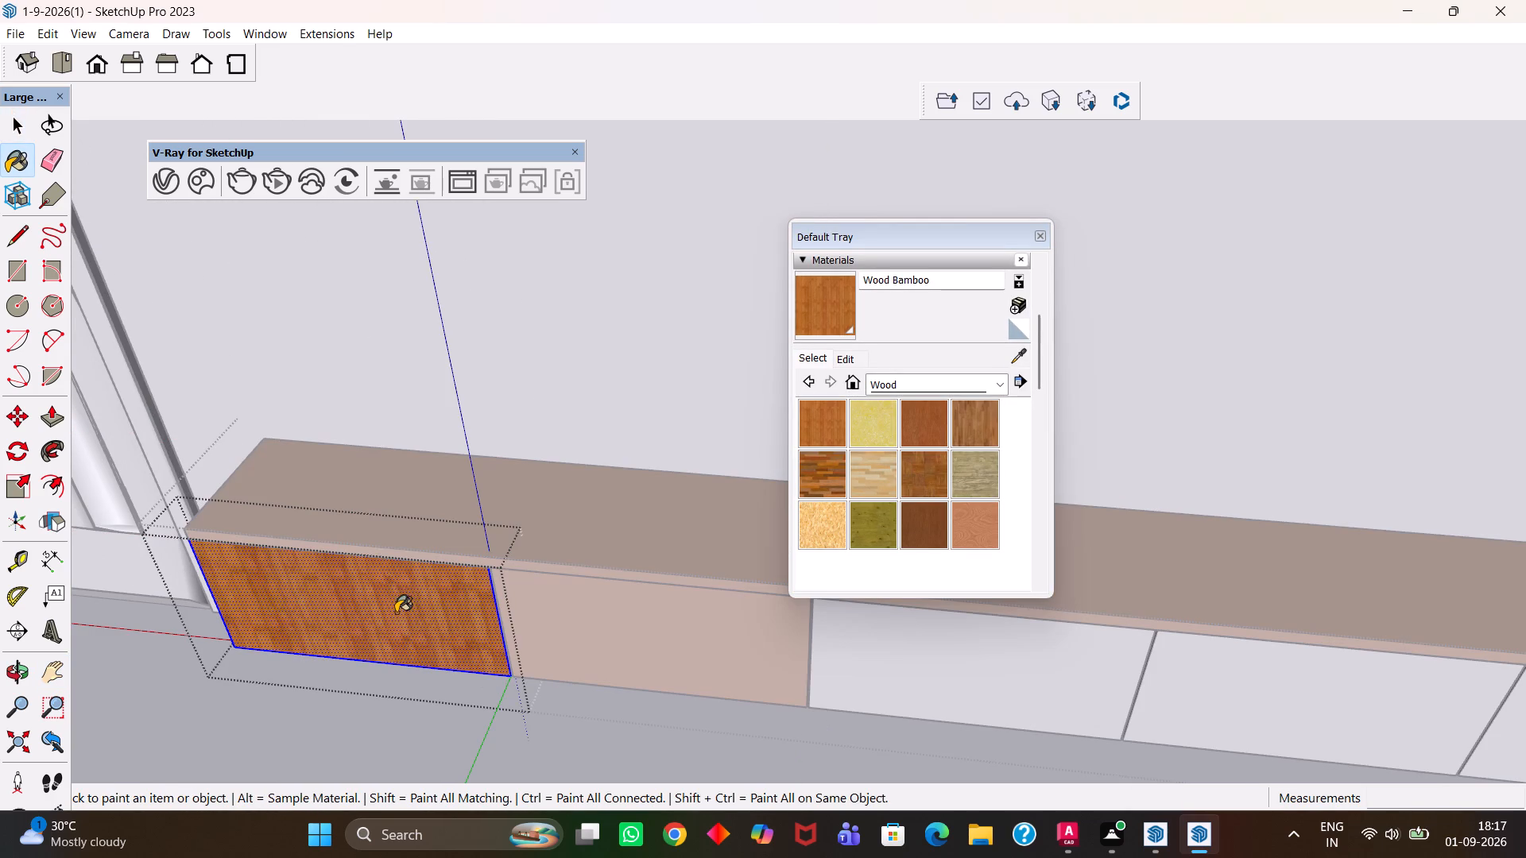
pyautogui.press('space')
pyautogui.tripleClick(1006, 671)
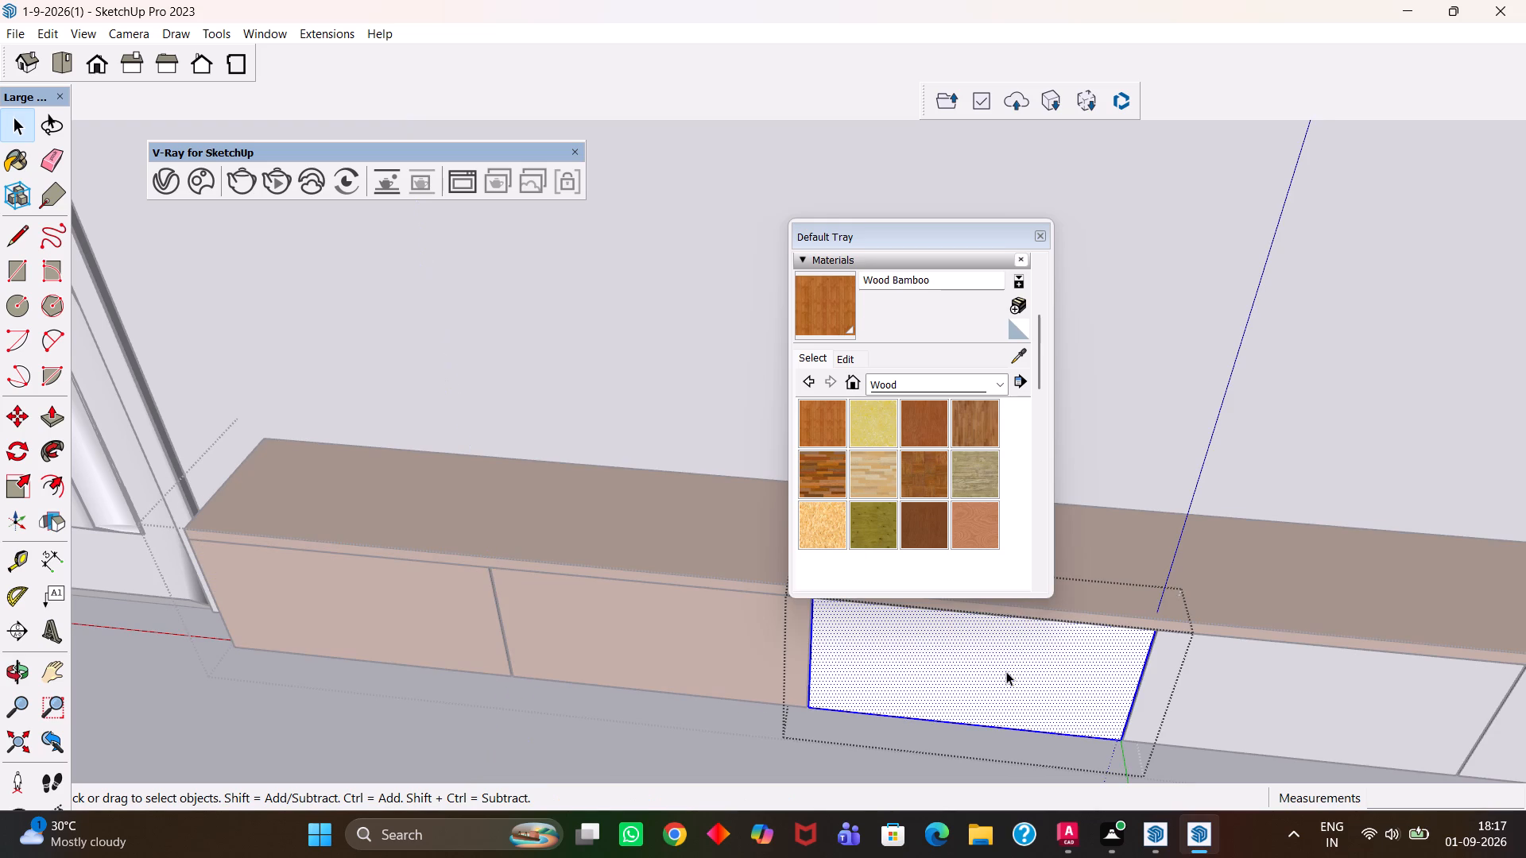
pyautogui.press('b')
pyautogui.click(1006, 671)
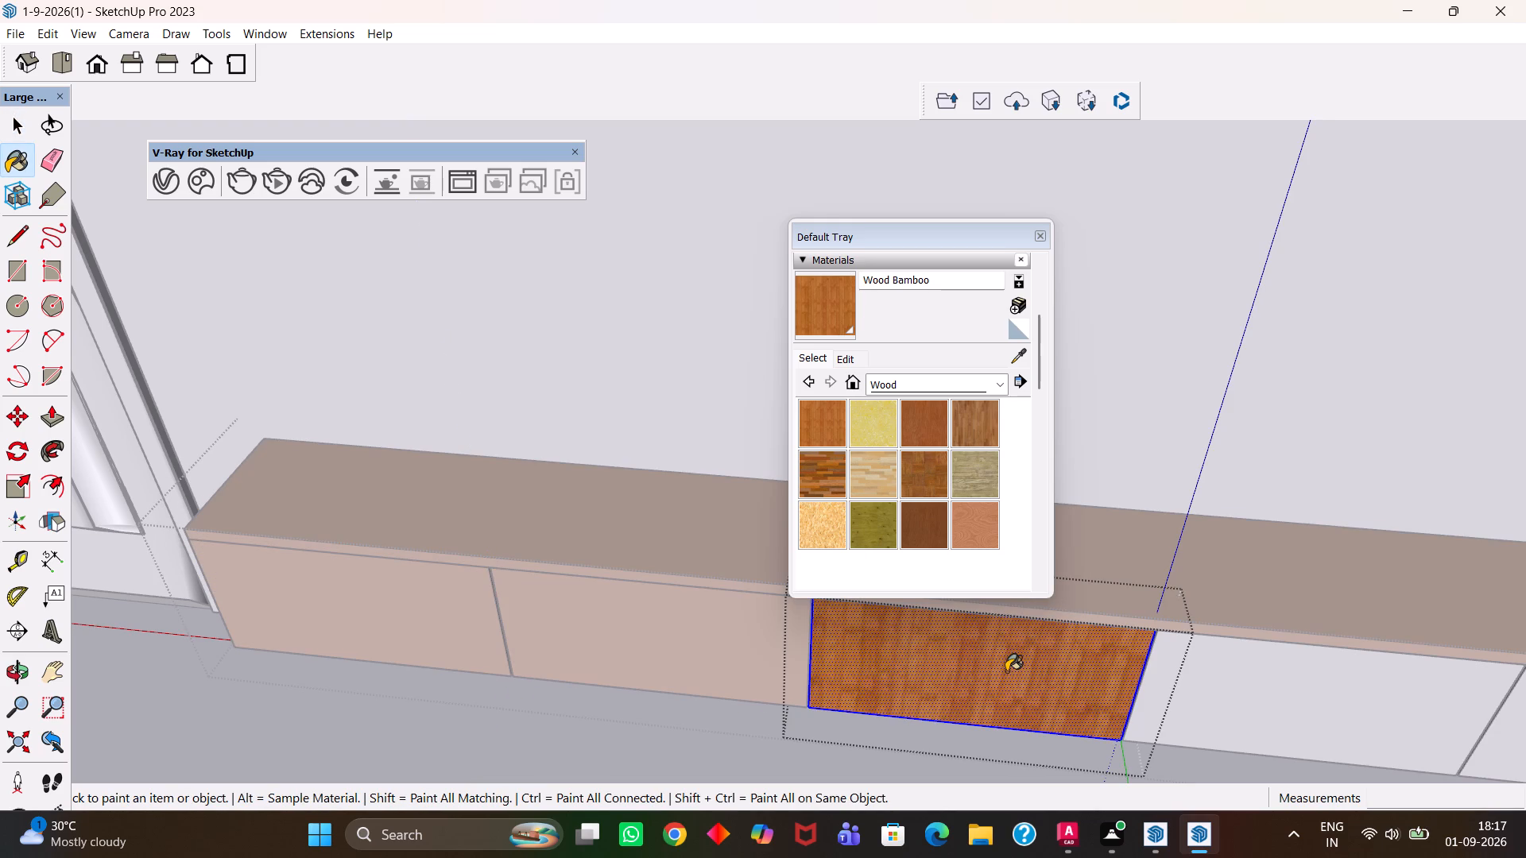
# Paint the low cabinet's fourth front panel with Wood Bamboo.
pyautogui.scroll(-1, 997, 665)
pyautogui.moveTo(1014, 679); pyautogui.dragTo(1039, 682, button='middle')
pyautogui.press('h')
pyautogui.scroll(1, 1052, 672)
pyautogui.moveTo(1157, 646); pyautogui.dragTo(912, 646)
pyautogui.press('space')
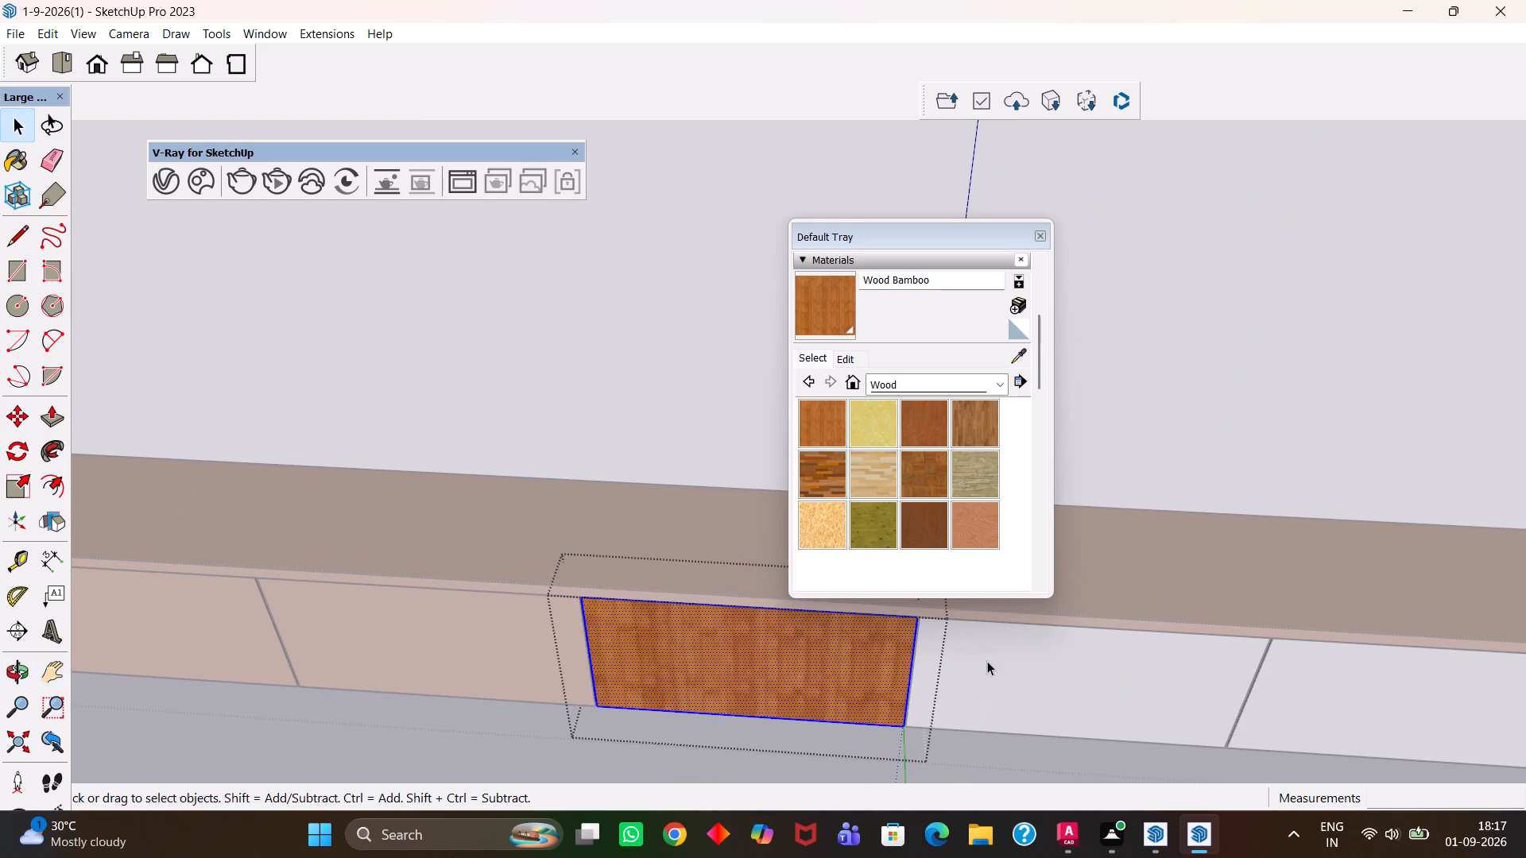
pyautogui.doubleClick(987, 661)
pyautogui.press('b')
pyautogui.click(987, 662)
# Open the low cabinet's last front panel, at the end beside the far ribbed door, and paint it with Wood Bamboo.
pyautogui.doubleClick(1325, 710)
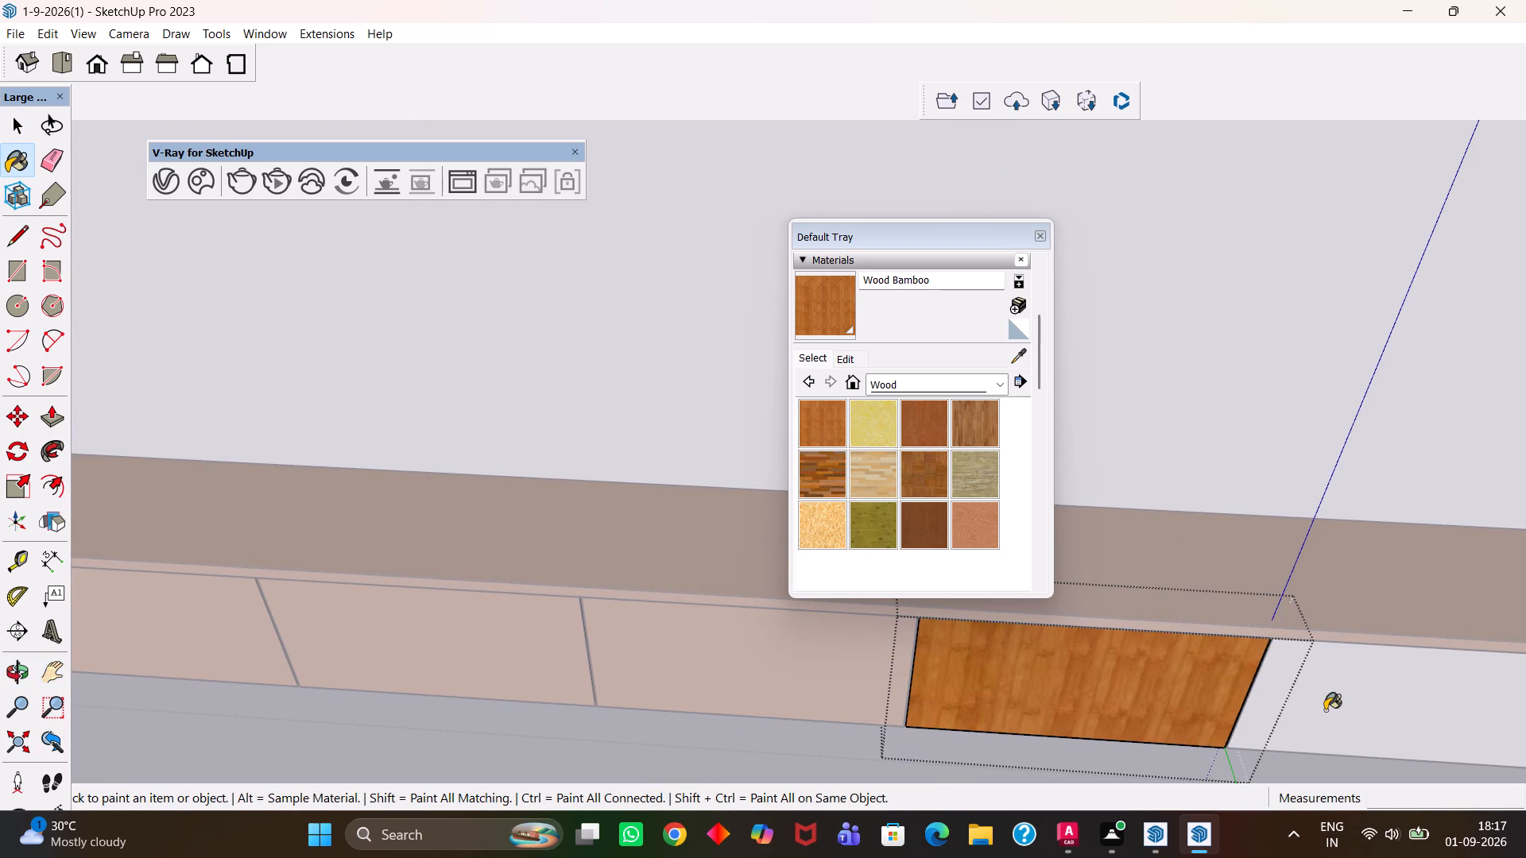
pyautogui.press('h')
pyautogui.moveTo(1320, 699); pyautogui.dragTo(896, 674)
pyautogui.press('space')
pyautogui.click(956, 670)
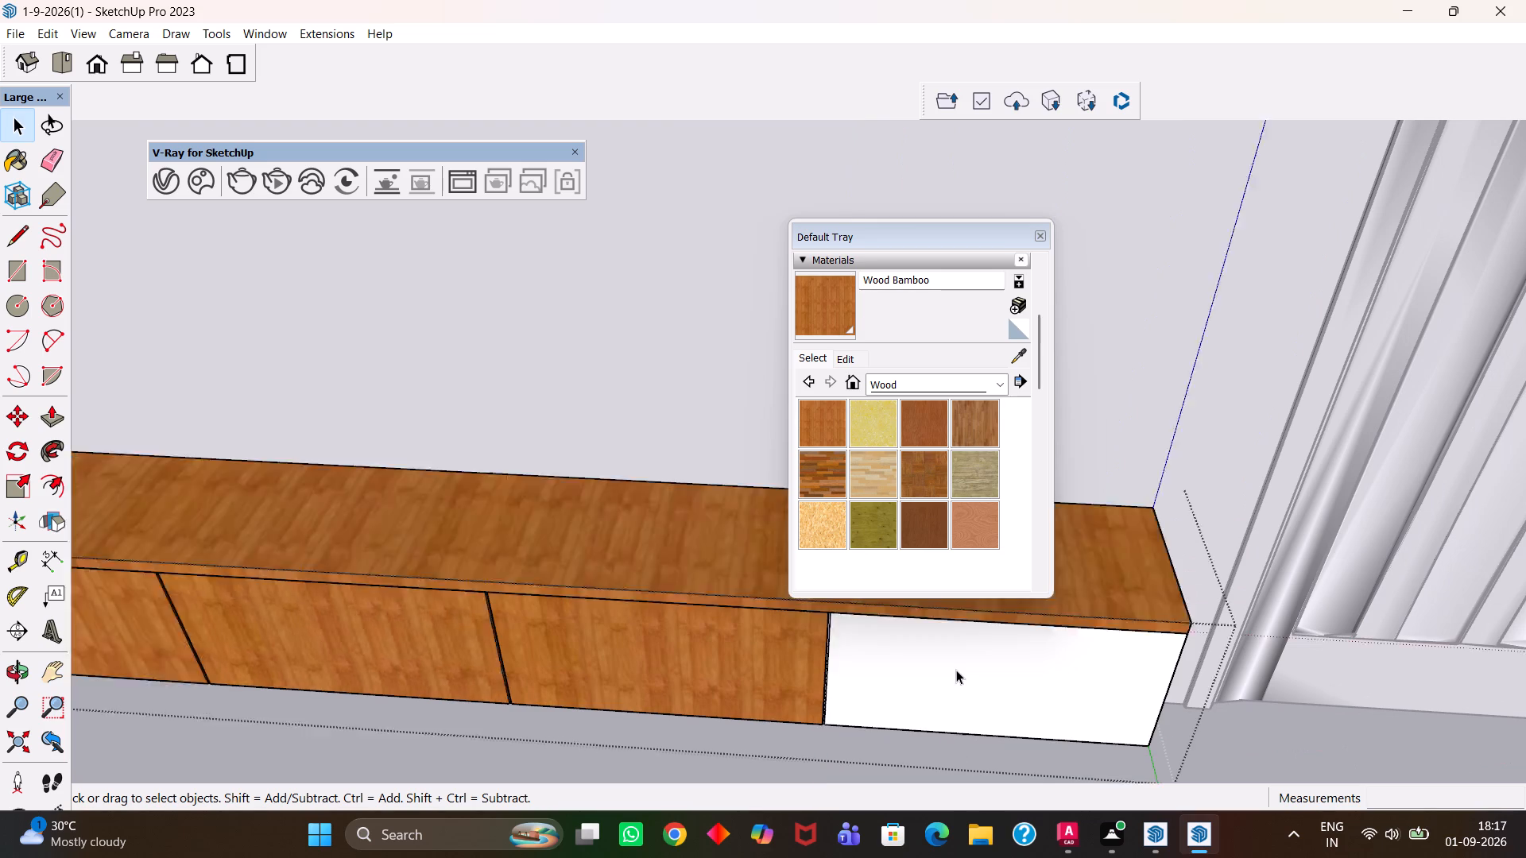
pyautogui.click(956, 670)
pyautogui.click(956, 670)
pyautogui.press('b')
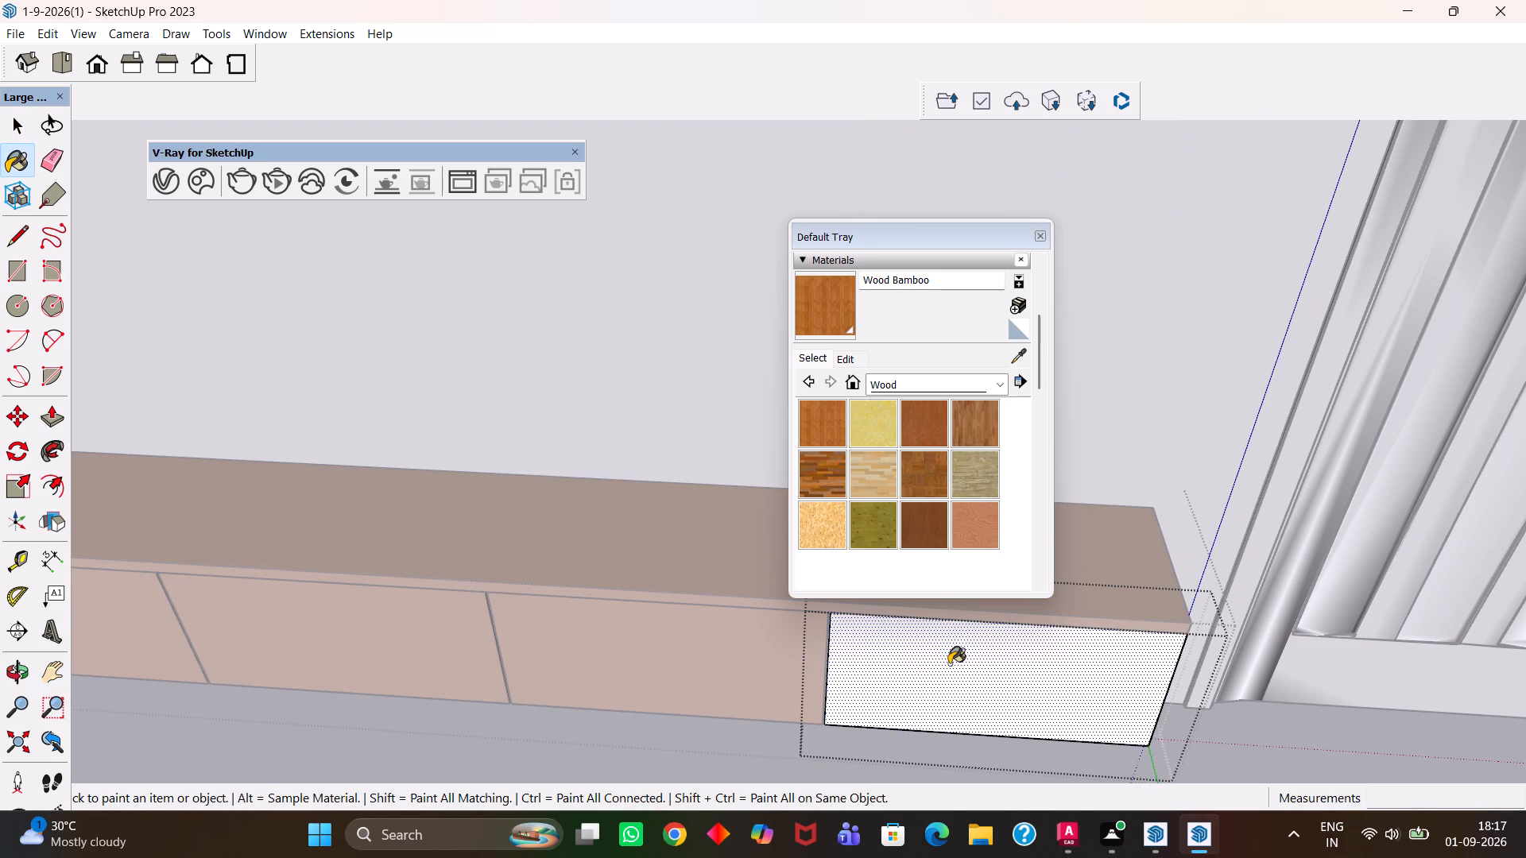
pyautogui.click(943, 660)
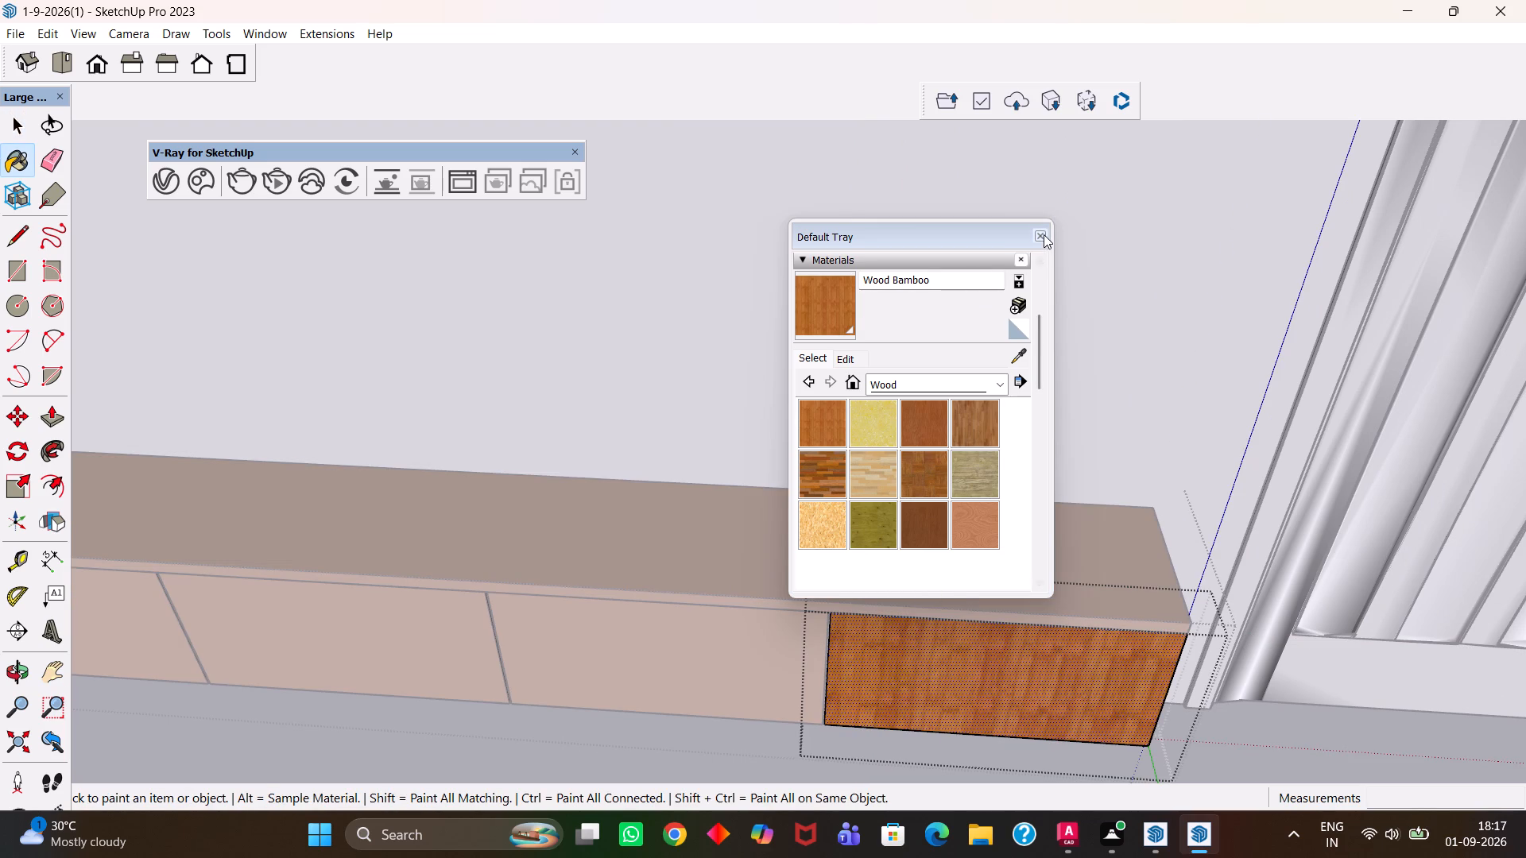
# Close the materials tray and leave editing of the low cabinet and its nested panel.
pyautogui.click(1043, 234)
pyautogui.scroll(-5, 742, 431)
pyautogui.press('space')
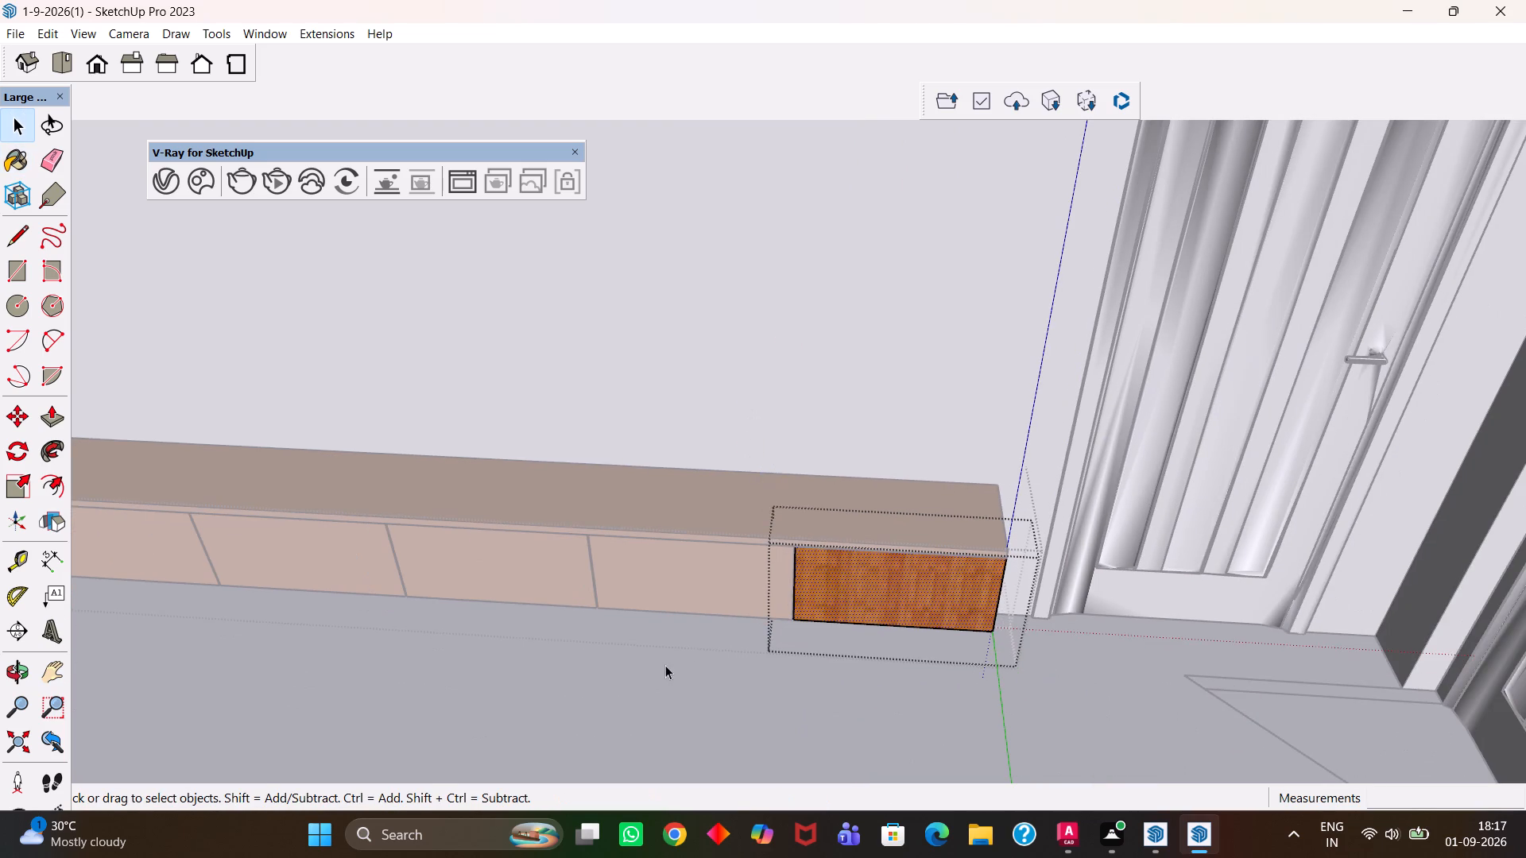
pyautogui.click(665, 665)
pyautogui.scroll(-4, 765, 618)
pyautogui.moveTo(744, 525); pyautogui.dragTo(748, 633, button='middle')
pyautogui.middleClick(748, 633)
pyautogui.middleClick(748, 633)
pyautogui.scroll(3, 748, 633)
pyautogui.press('h')
pyautogui.moveTo(620, 570); pyautogui.dragTo(641, 580)
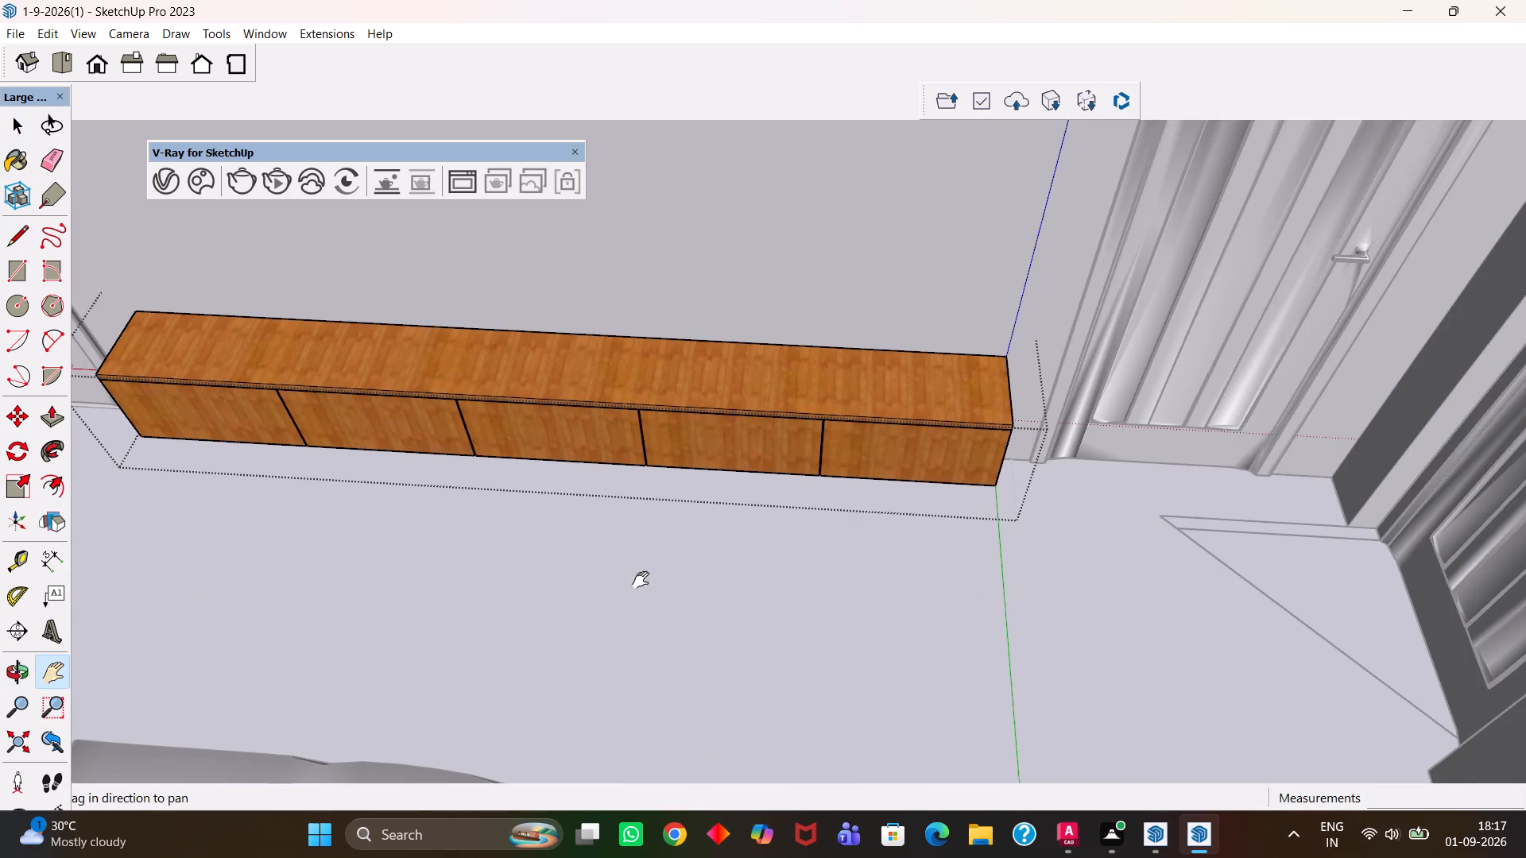
pyautogui.moveTo(641, 580); pyautogui.dragTo(916, 607)
pyautogui.scroll(-9, 873, 595)
pyautogui.moveTo(794, 584); pyautogui.dragTo(795, 593, button='middle')
pyautogui.scroll(-2, 795, 601)
pyautogui.press('space')
pyautogui.click(655, 626)
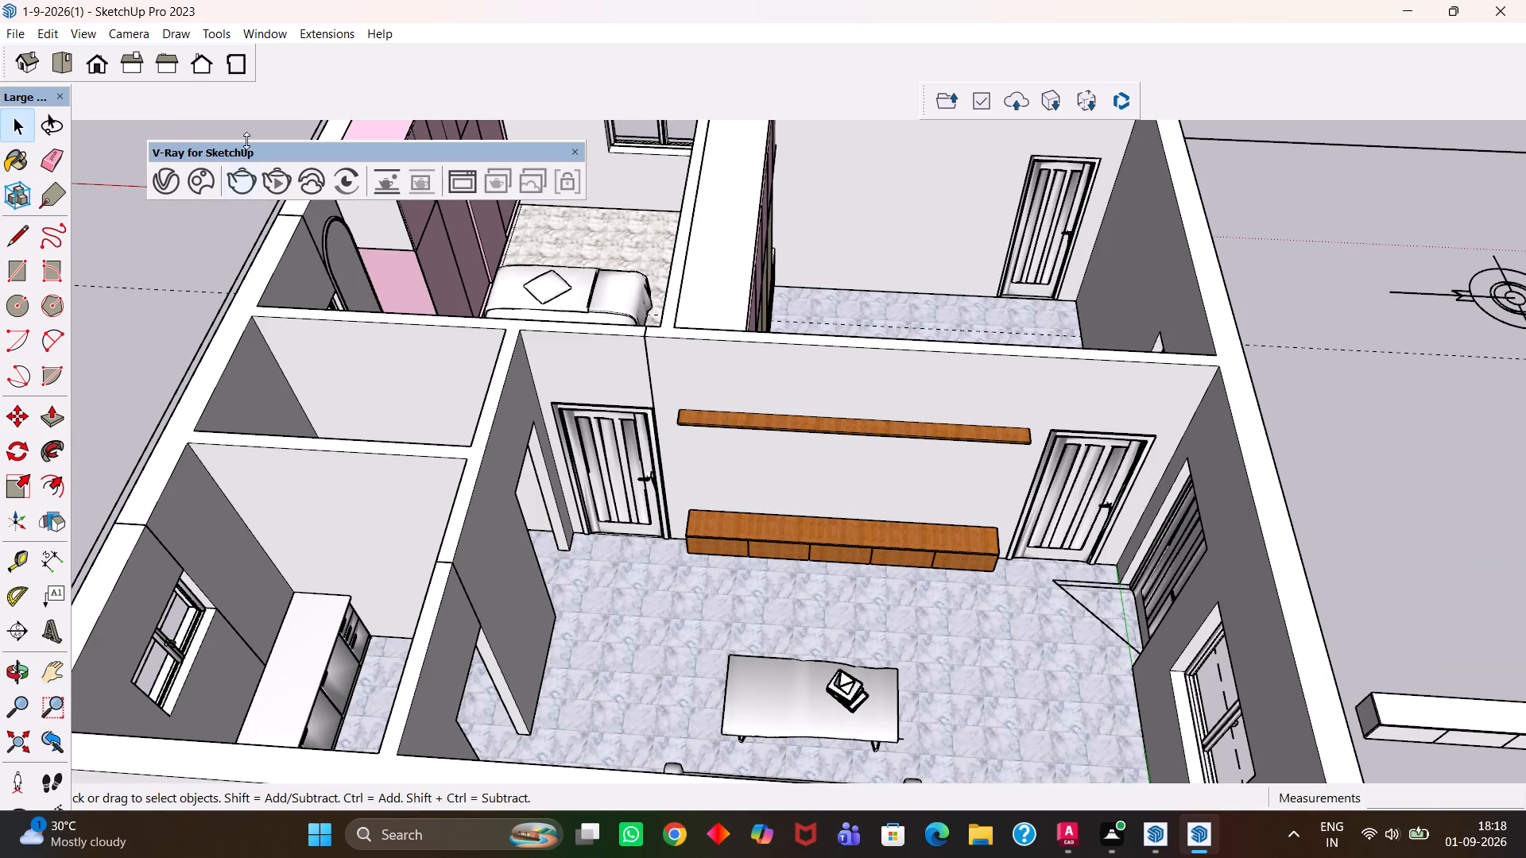
# Open the Chaos Cosmos asset library and search it for "tv".
pyautogui.click(199, 186)
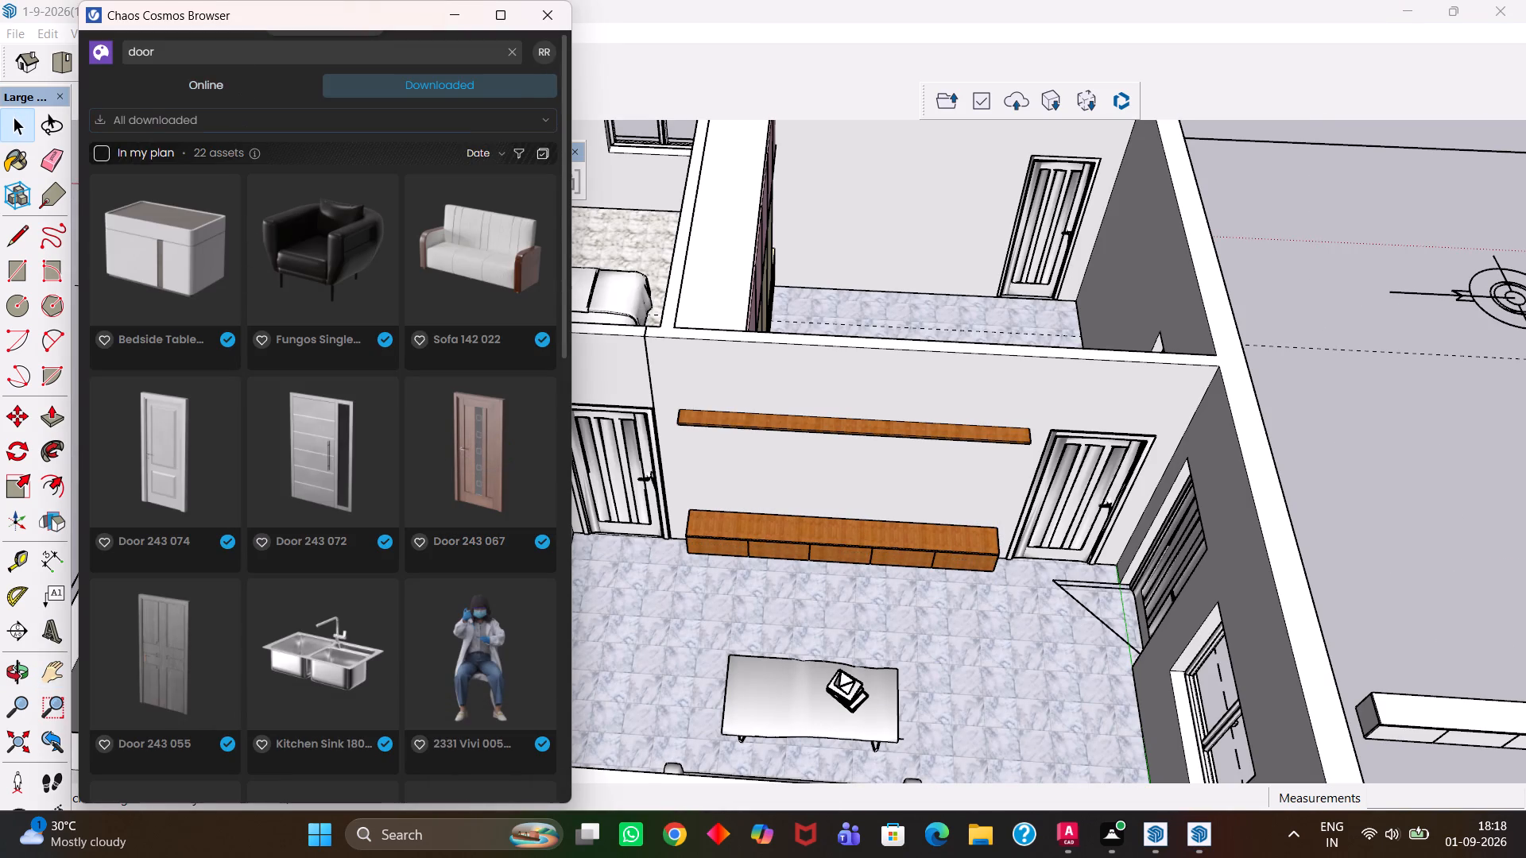
pyautogui.moveTo(192, 44); pyautogui.dragTo(115, 64)
pyautogui.press('BackSpace')
pyautogui.press('BackSpace')
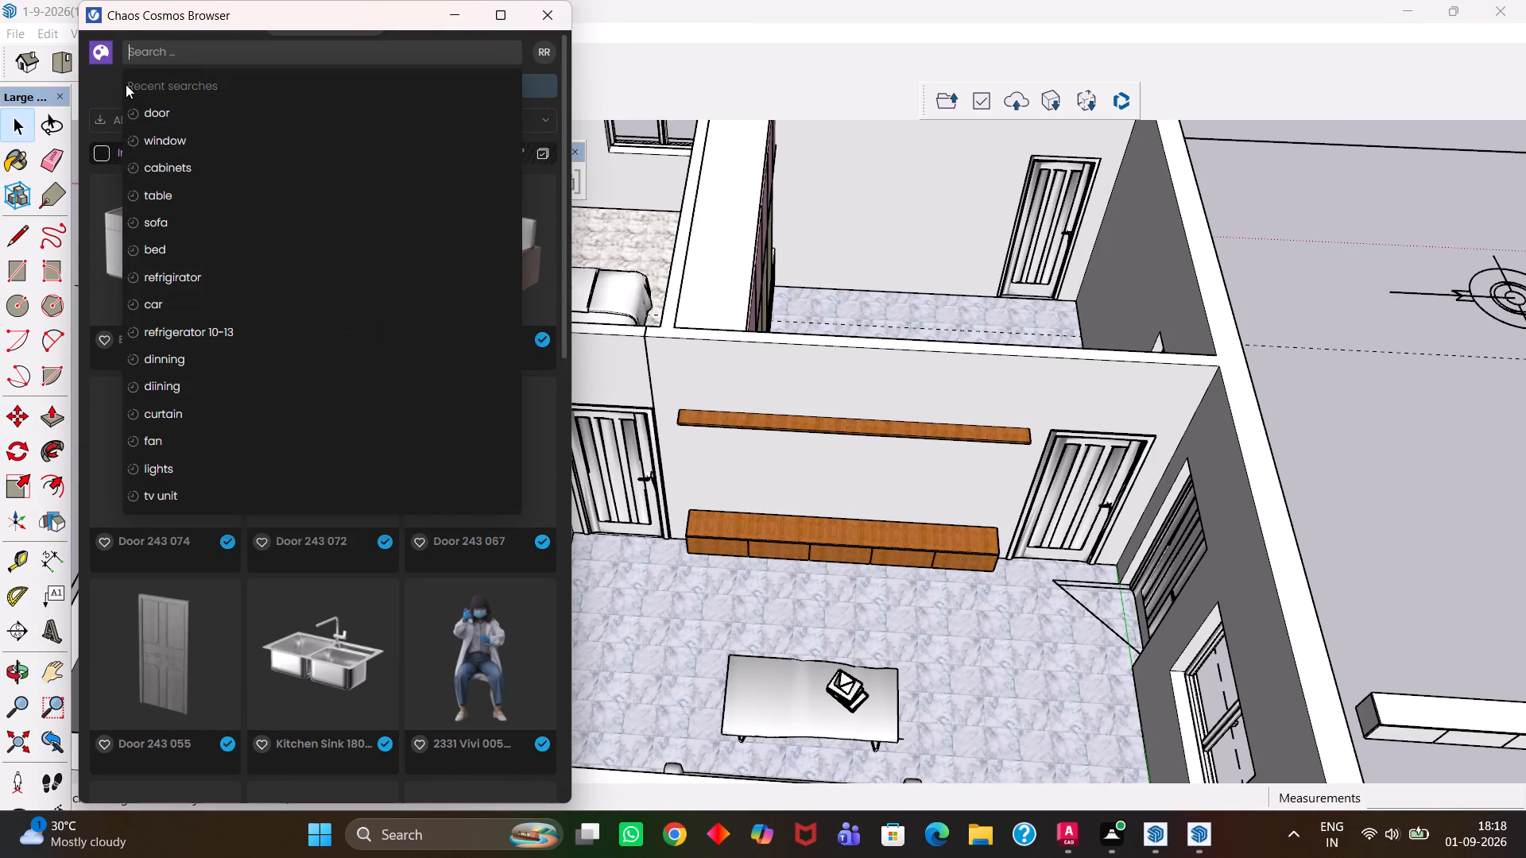
pyautogui.write('tv')
pyautogui.press('Return')
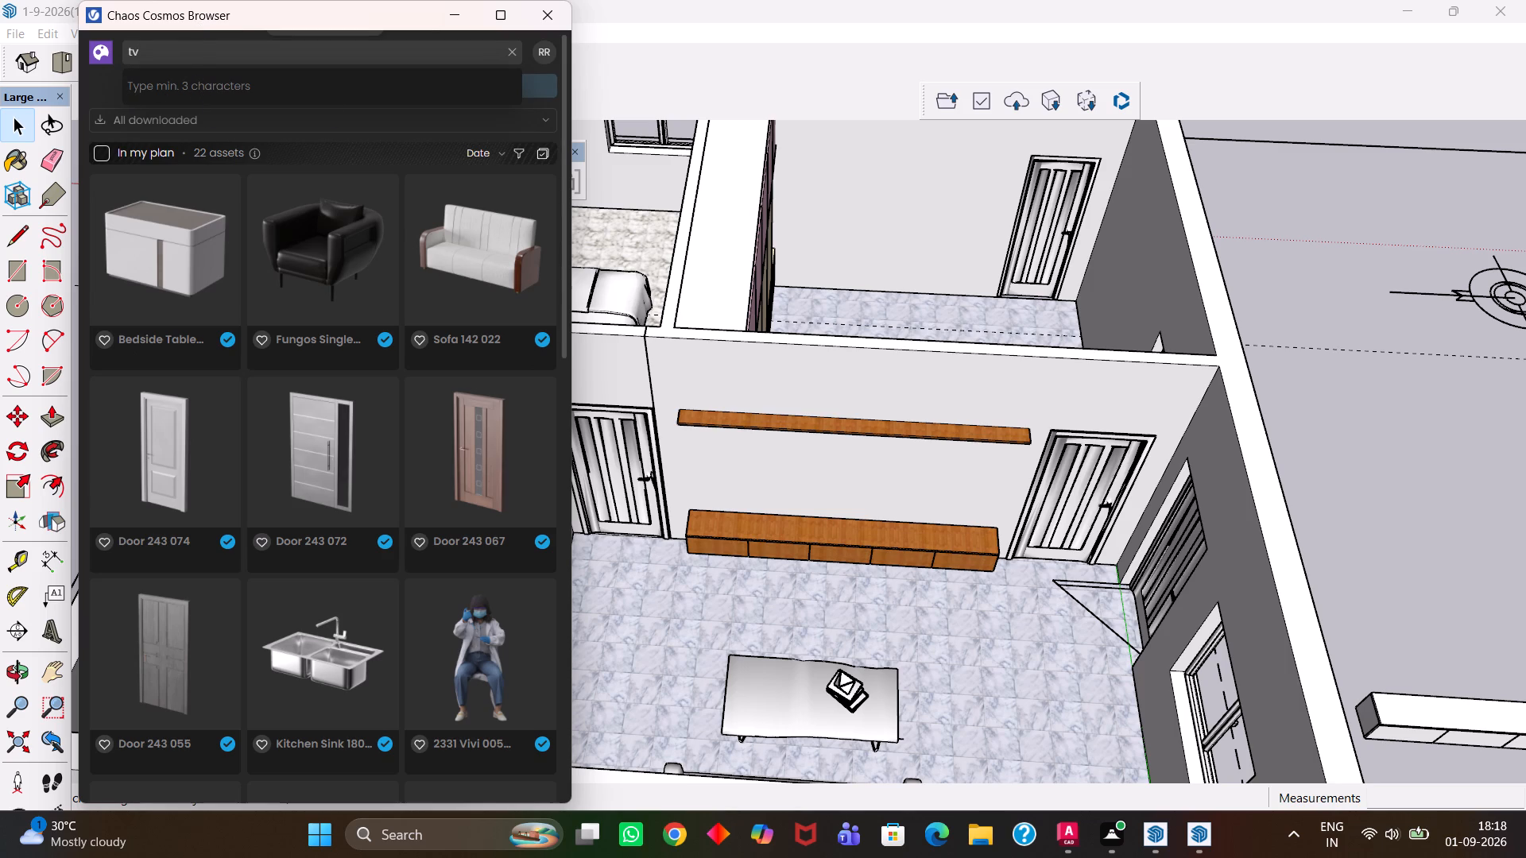
# Look through the downloaded Cosmos assets for a television model, then minimise the browser.
pyautogui.scroll(-8, 358, 377)
pyautogui.scroll(1, 373, 427)
pyautogui.scroll(-4, 371, 426)
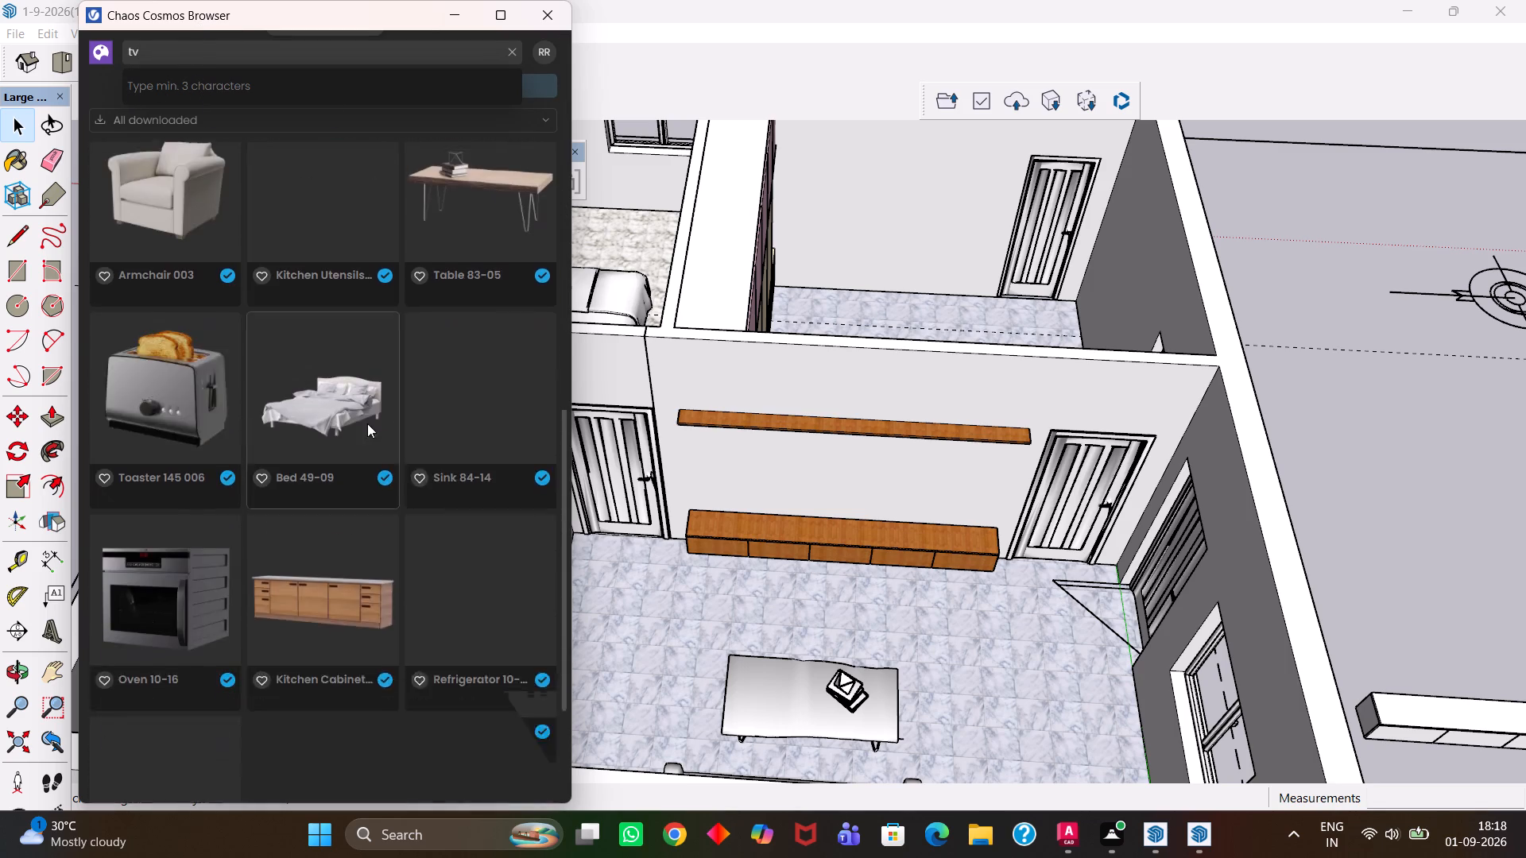
pyautogui.scroll(-1, 367, 423)
pyautogui.scroll(18, 362, 419)
pyautogui.scroll(13, 239, 276)
pyautogui.scroll(-4, 258, 323)
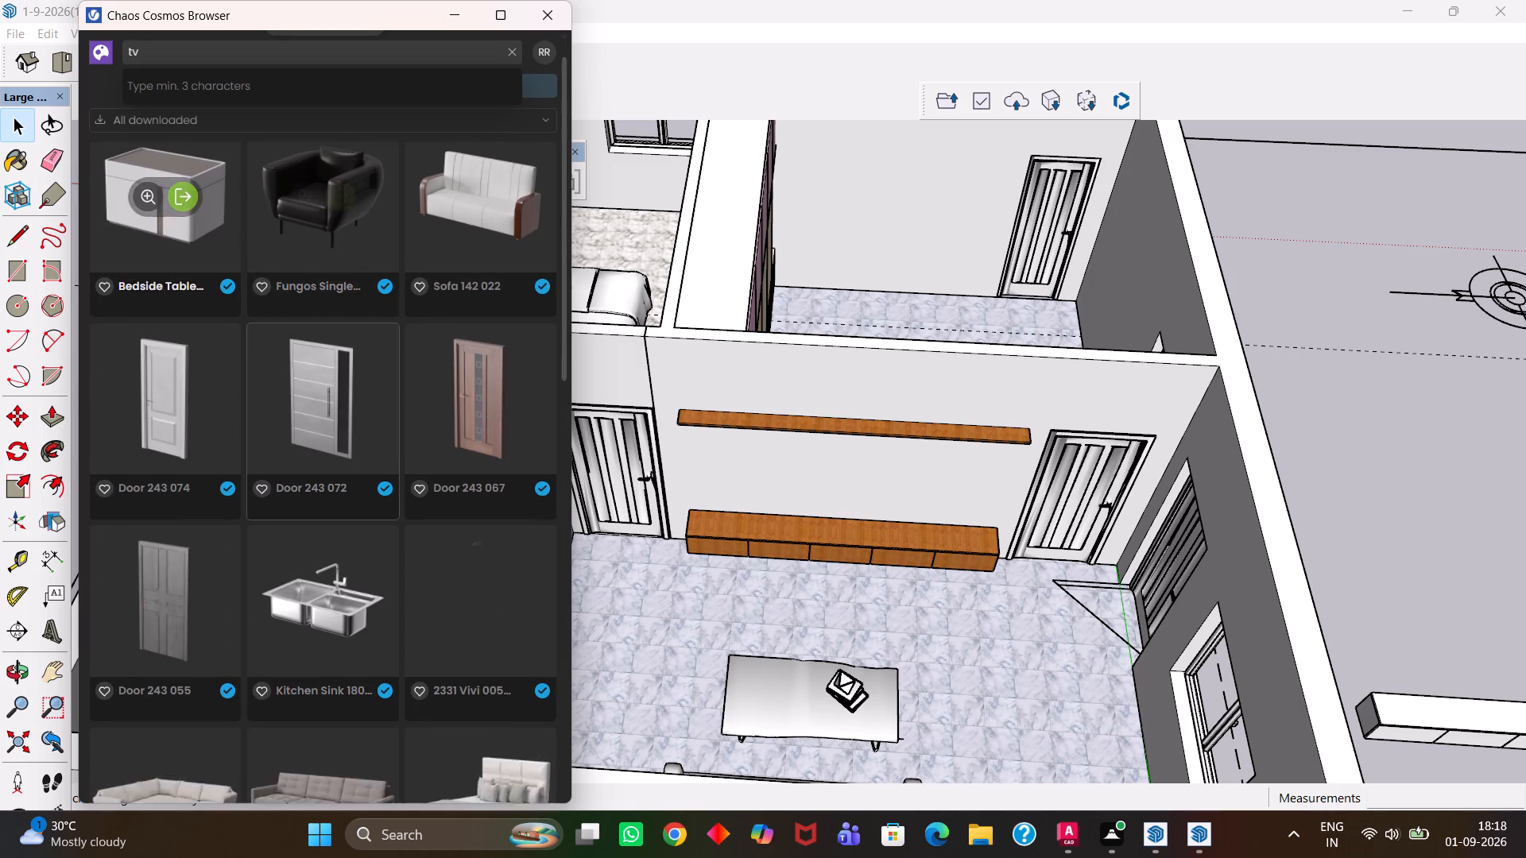
pyautogui.scroll(-6, 273, 348)
pyautogui.scroll(4, 286, 382)
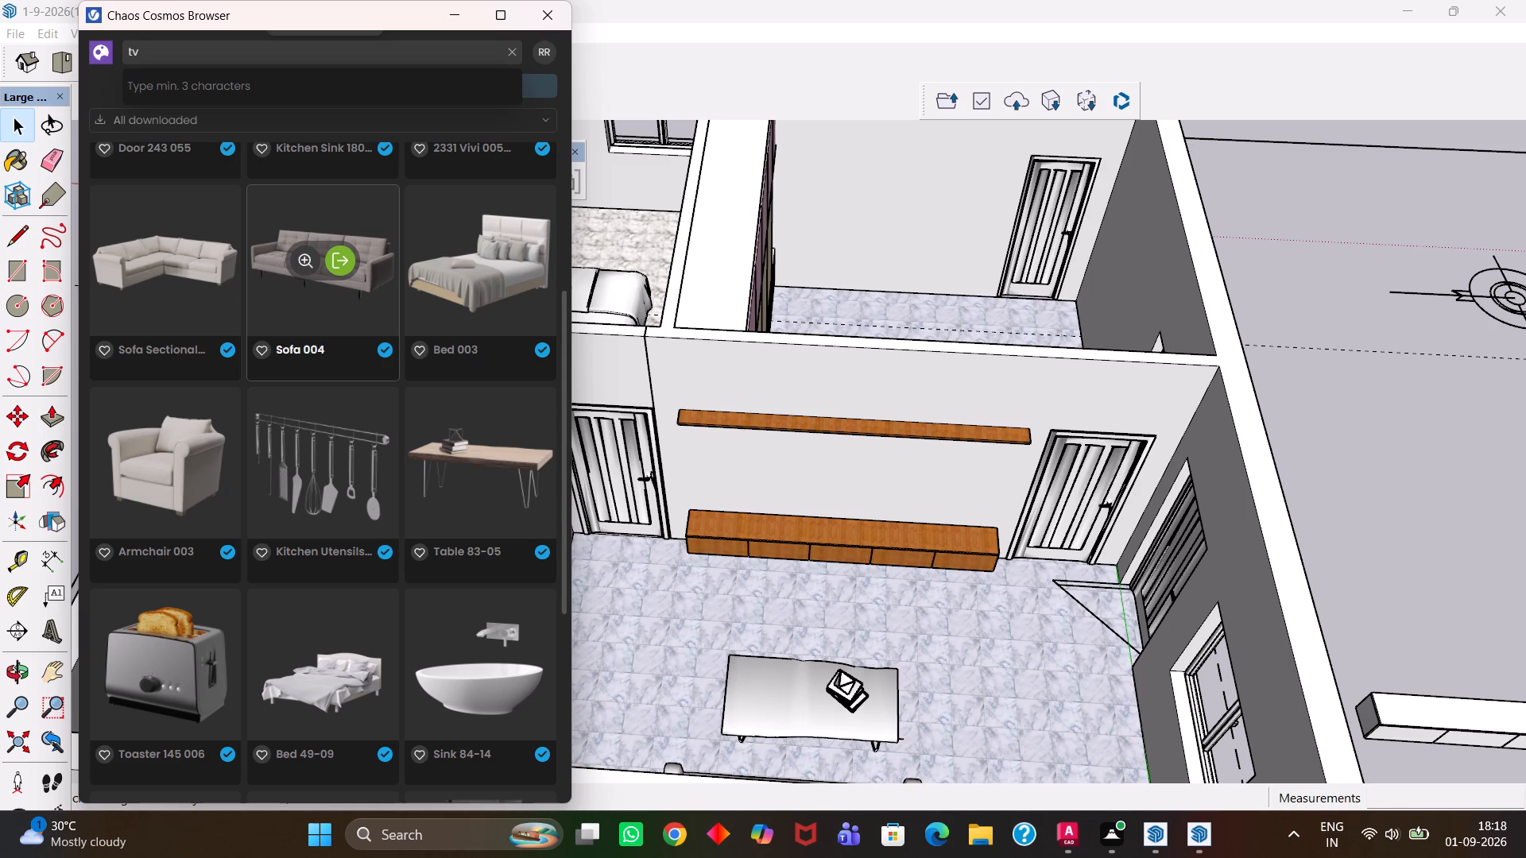
pyautogui.scroll(2, 282, 367)
pyautogui.scroll(-4, 282, 367)
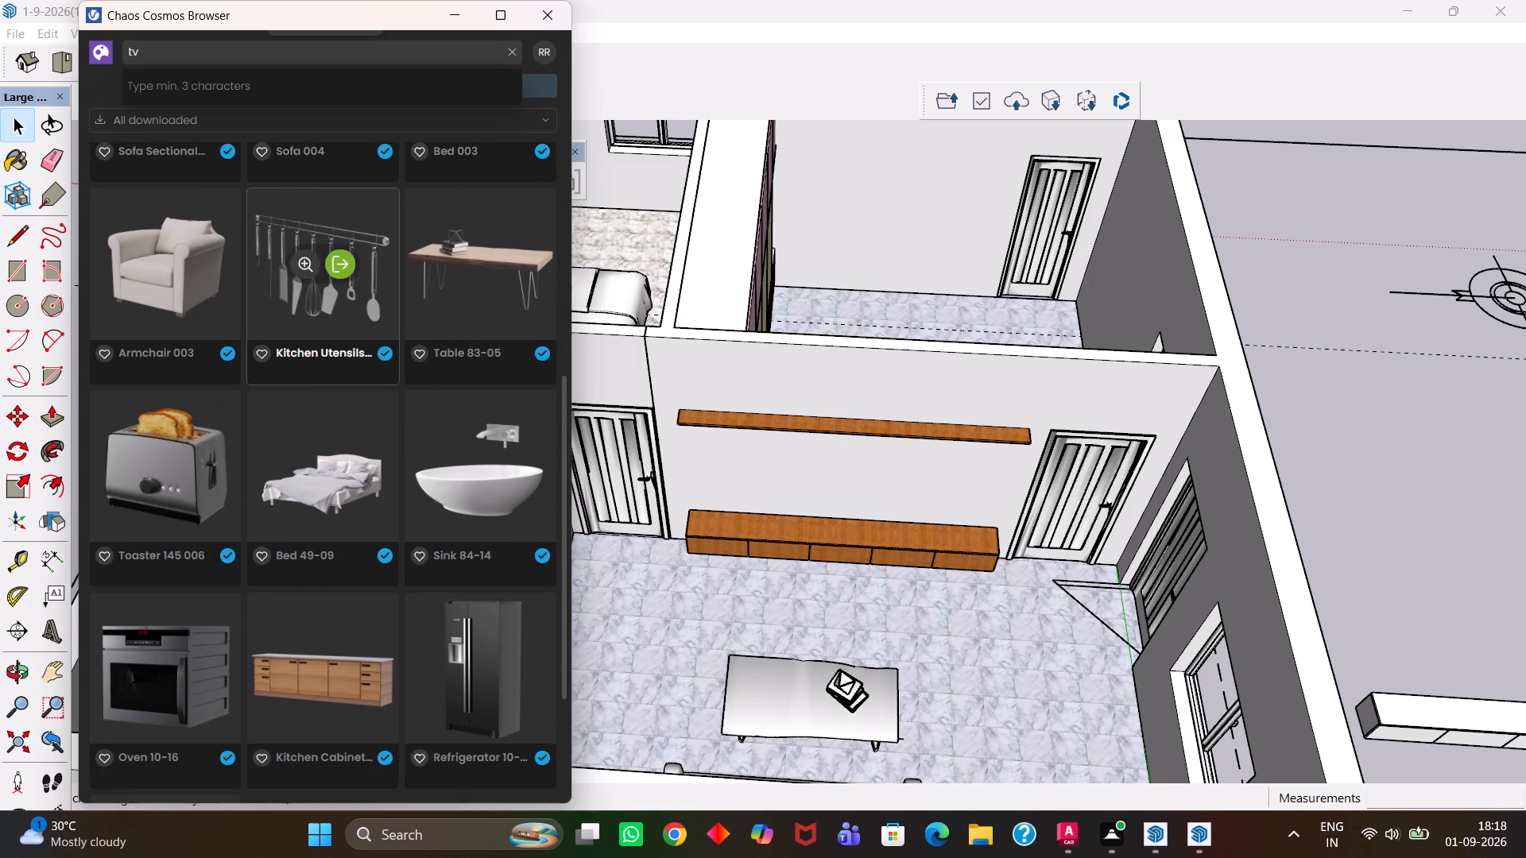
pyautogui.scroll(-2, 282, 367)
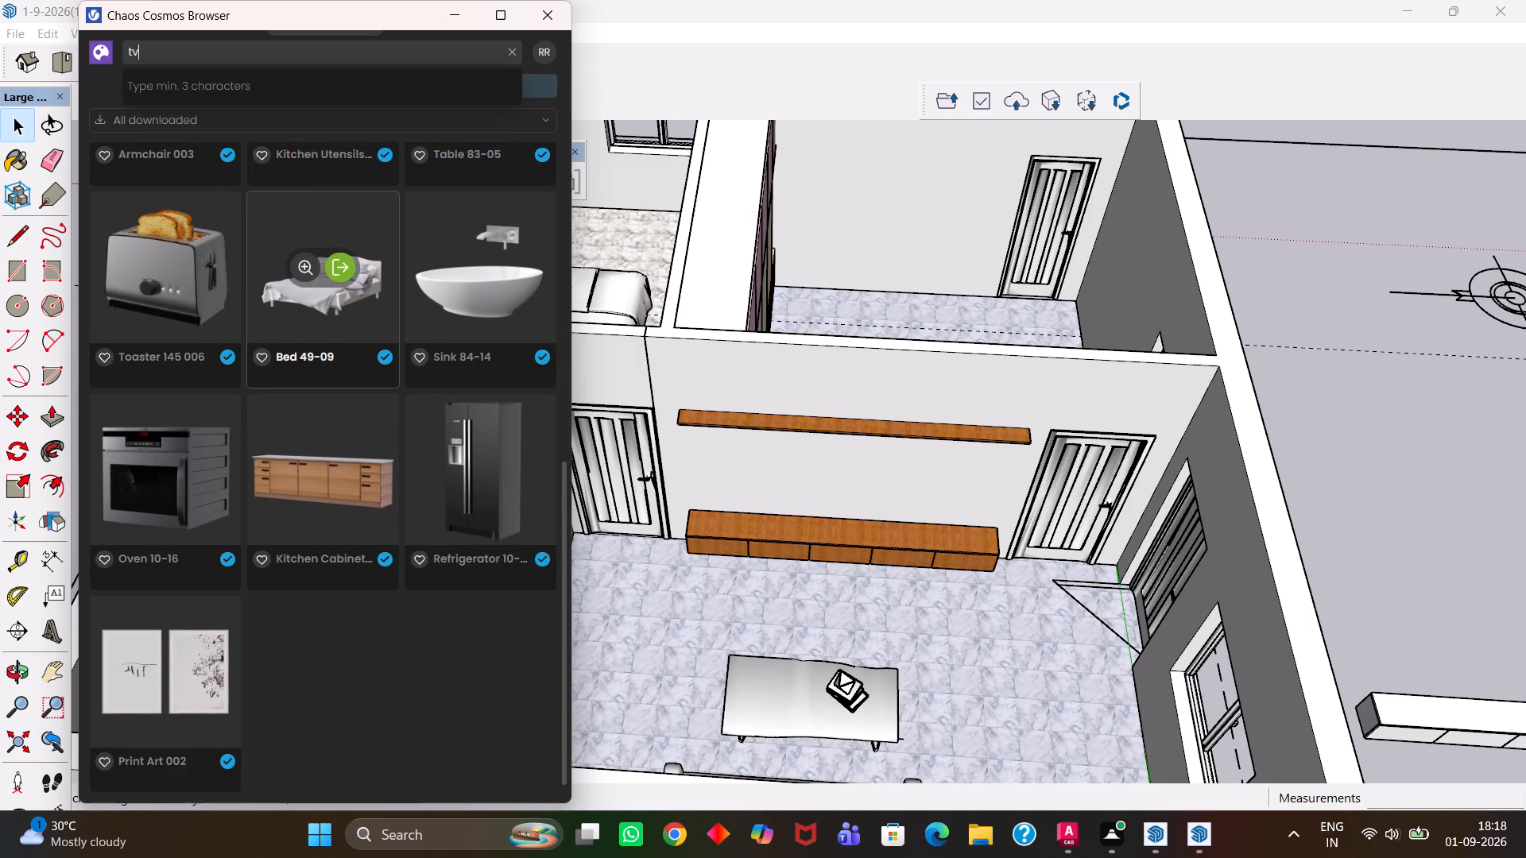
pyautogui.scroll(-1, 282, 367)
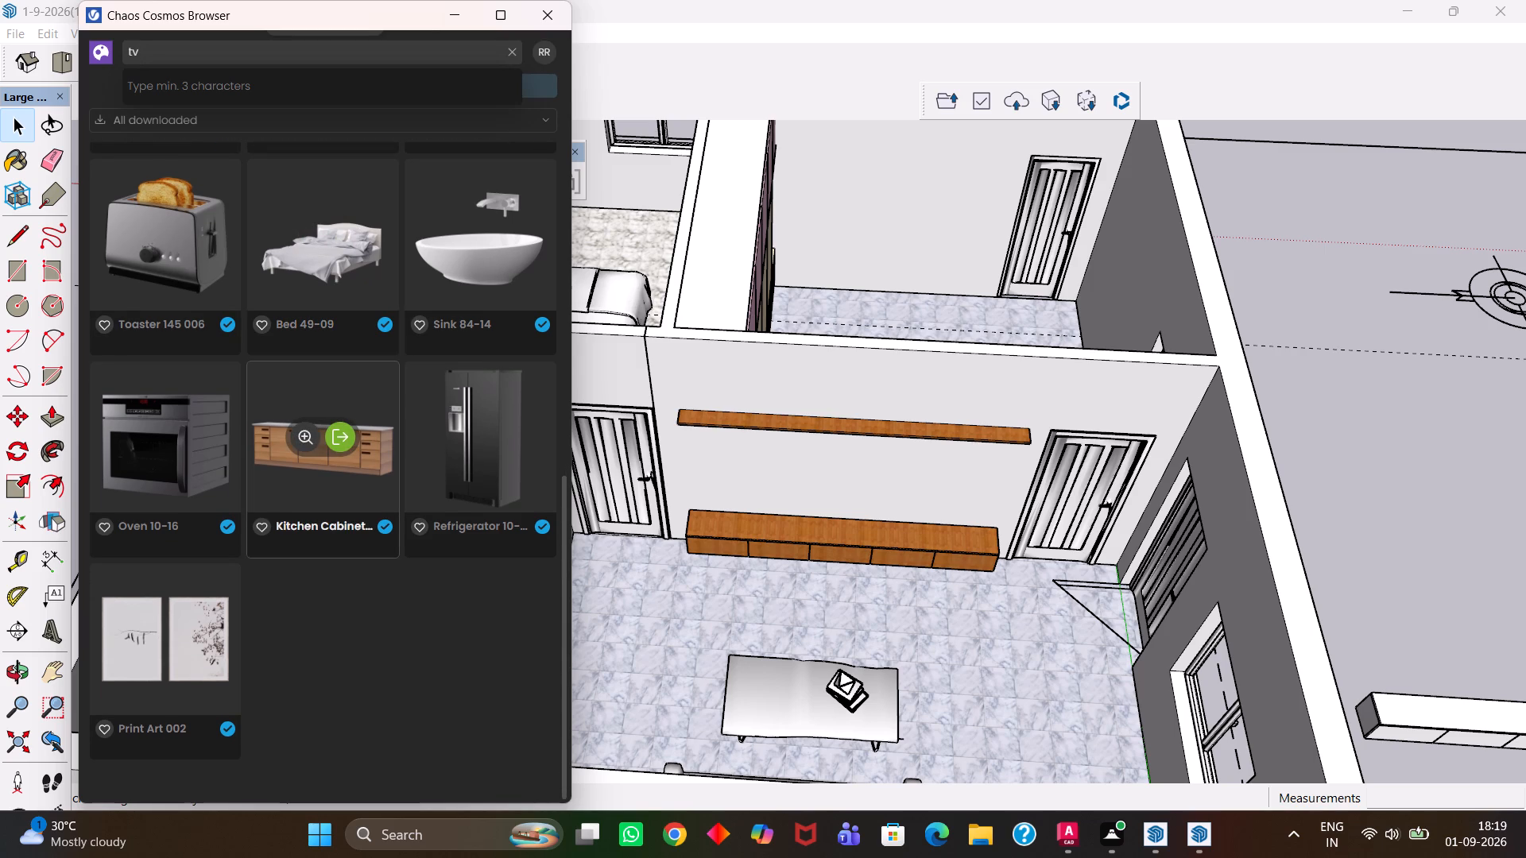
pyautogui.scroll(-4, 282, 367)
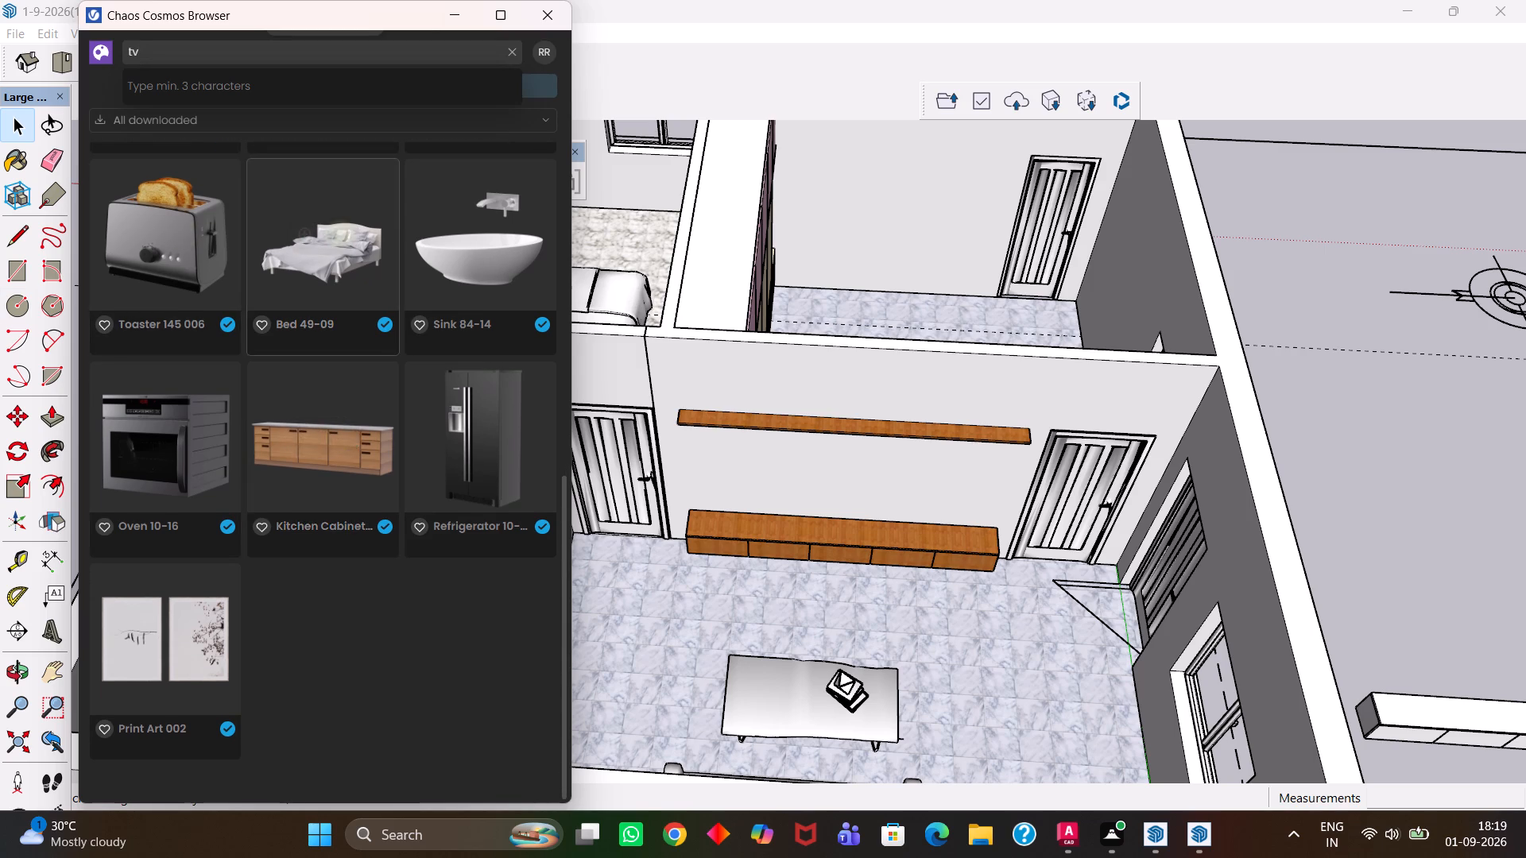
pyautogui.scroll(2, 307, 354)
pyautogui.scroll(-5, 307, 354)
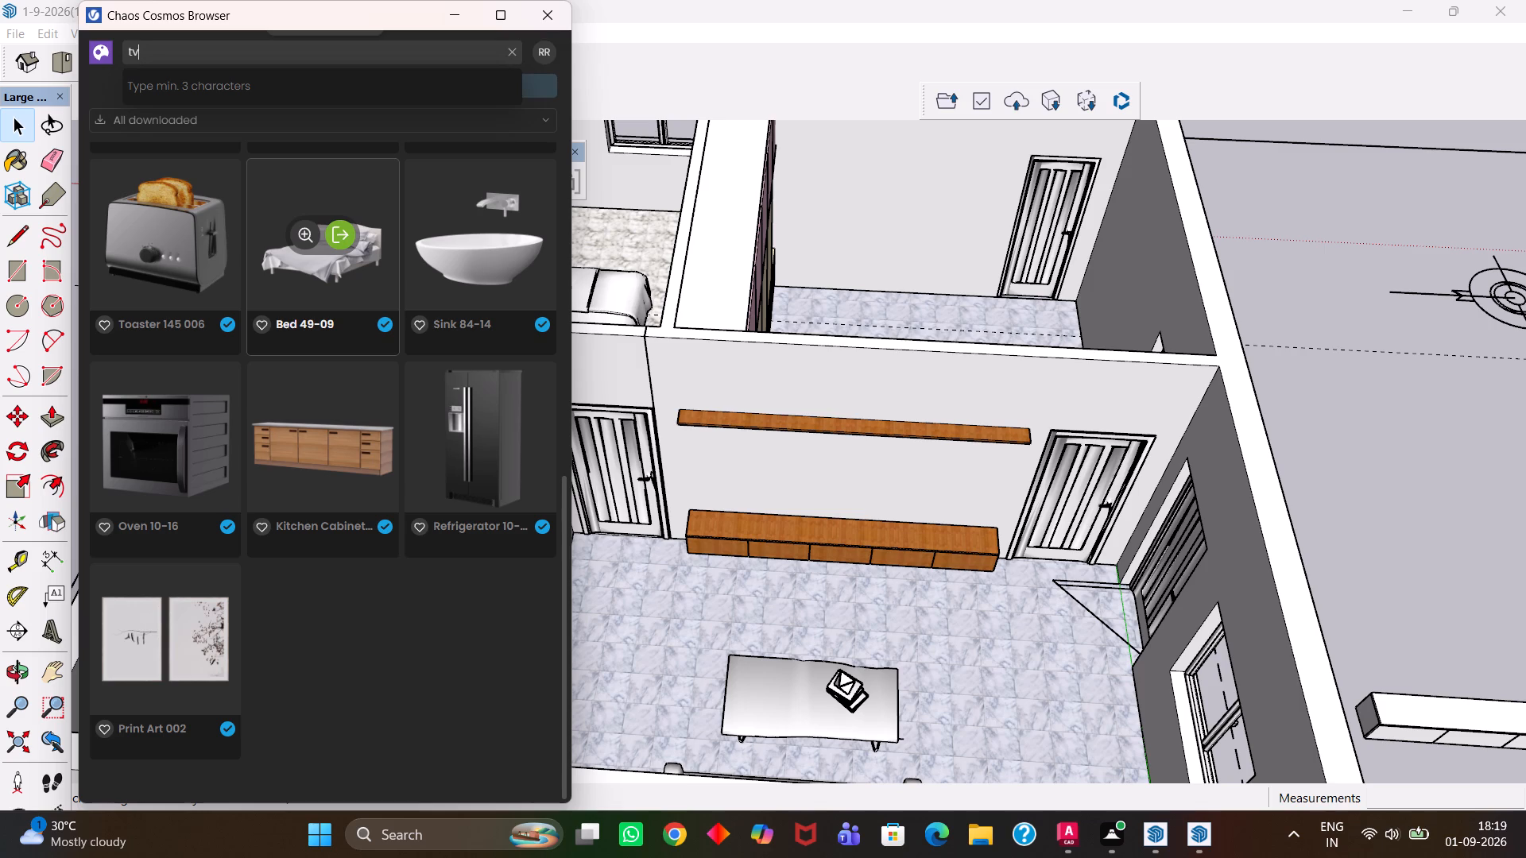
pyautogui.scroll(-2, 301, 353)
pyautogui.click(452, 10)
# Examine the living room, kitchen and bedrooms of the house from several angles.
pyautogui.scroll(-7, 613, 480)
pyautogui.press('h')
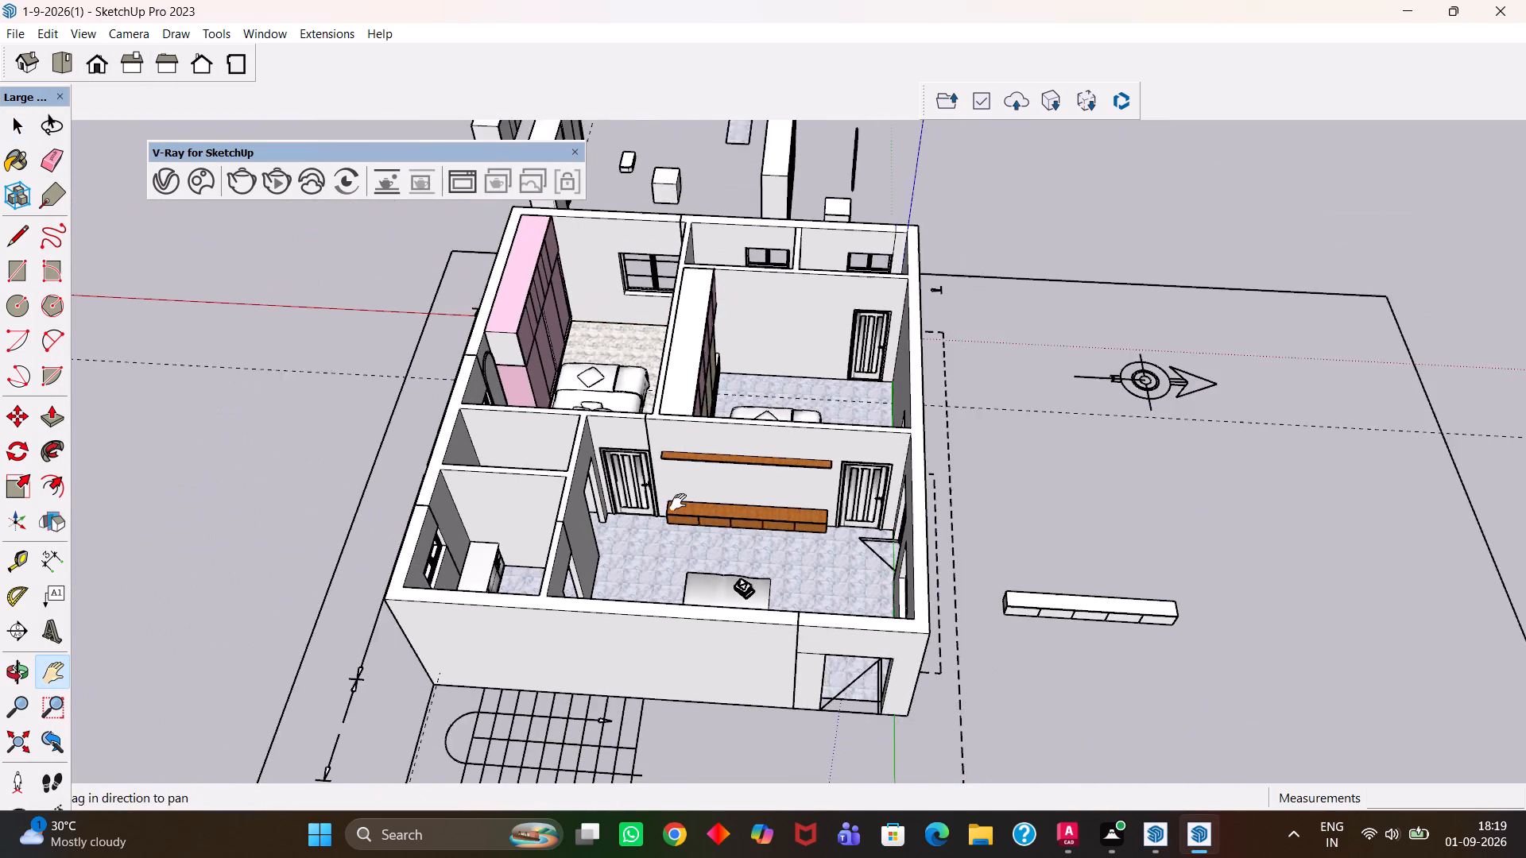
pyautogui.moveTo(712, 501); pyautogui.dragTo(699, 559, button='middle')
pyautogui.scroll(4, 707, 533)
pyautogui.middleClick(698, 568)
pyautogui.moveTo(563, 521); pyautogui.dragTo(710, 513)
pyautogui.moveTo(671, 560); pyautogui.dragTo(687, 585, button='middle')
pyautogui.scroll(1, 689, 585)
pyautogui.moveTo(700, 609); pyautogui.dragTo(681, 612)
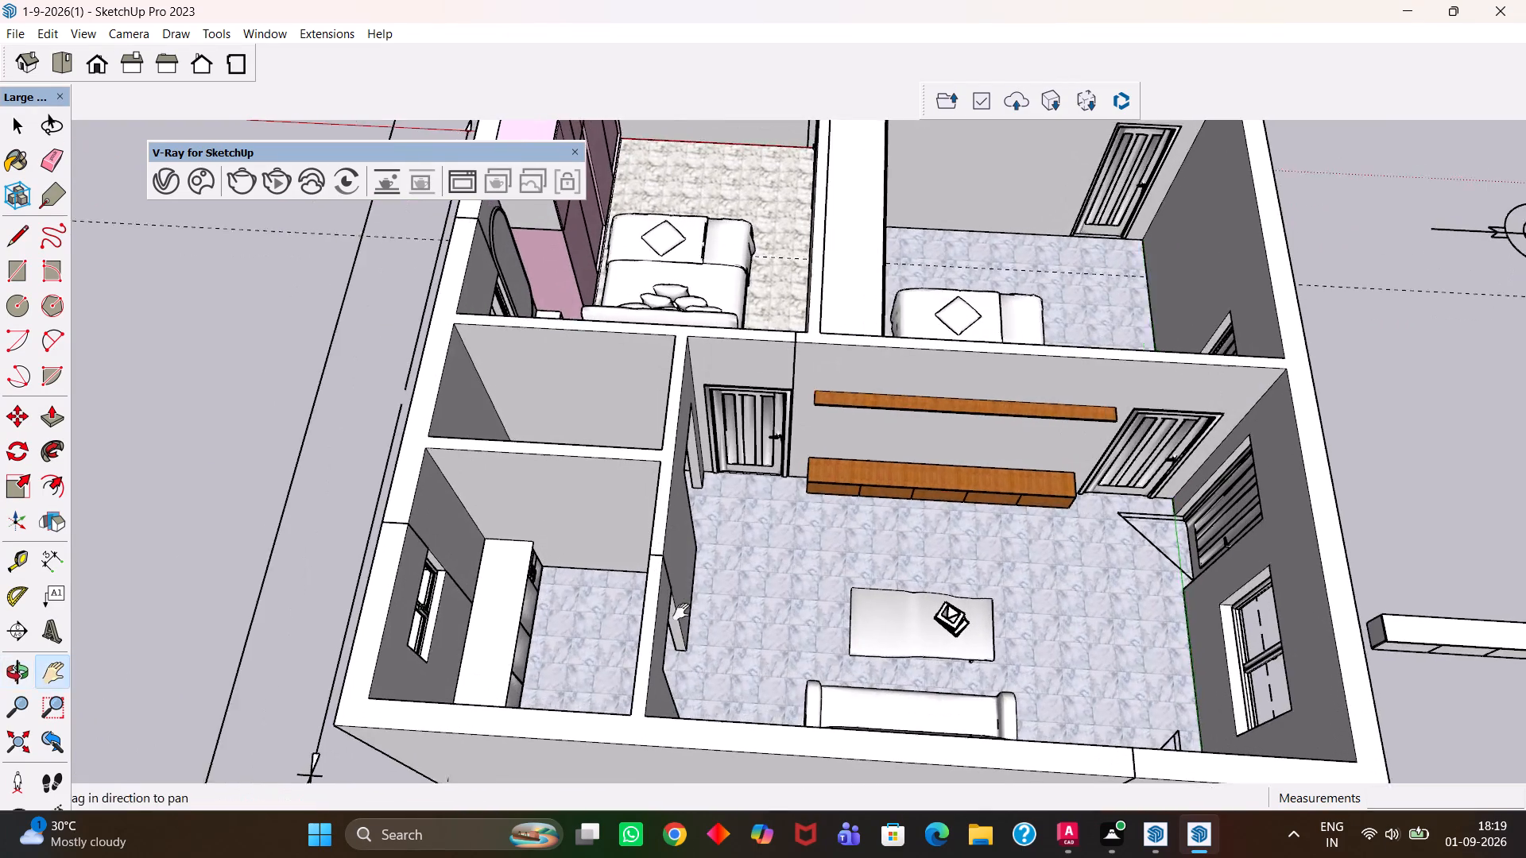
pyautogui.moveTo(681, 612); pyautogui.dragTo(614, 590)
pyautogui.scroll(-3, 524, 563)
pyautogui.scroll(5, 475, 563)
pyautogui.moveTo(473, 570); pyautogui.dragTo(476, 625, button='middle')
pyautogui.moveTo(429, 583); pyautogui.dragTo(660, 586)
pyautogui.scroll(-4, 672, 586)
pyautogui.moveTo(757, 474); pyautogui.dragTo(746, 610)
pyautogui.moveTo(714, 574); pyautogui.dragTo(710, 653, button='middle')
pyautogui.moveTo(877, 562); pyautogui.dragTo(729, 582)
pyautogui.moveTo(774, 624); pyautogui.dragTo(540, 569, button='middle')
pyautogui.scroll(2, 542, 580)
pyautogui.scroll(-3, 619, 540)
pyautogui.moveTo(750, 592); pyautogui.dragTo(742, 612, button='middle')
pyautogui.scroll(1, 750, 604)
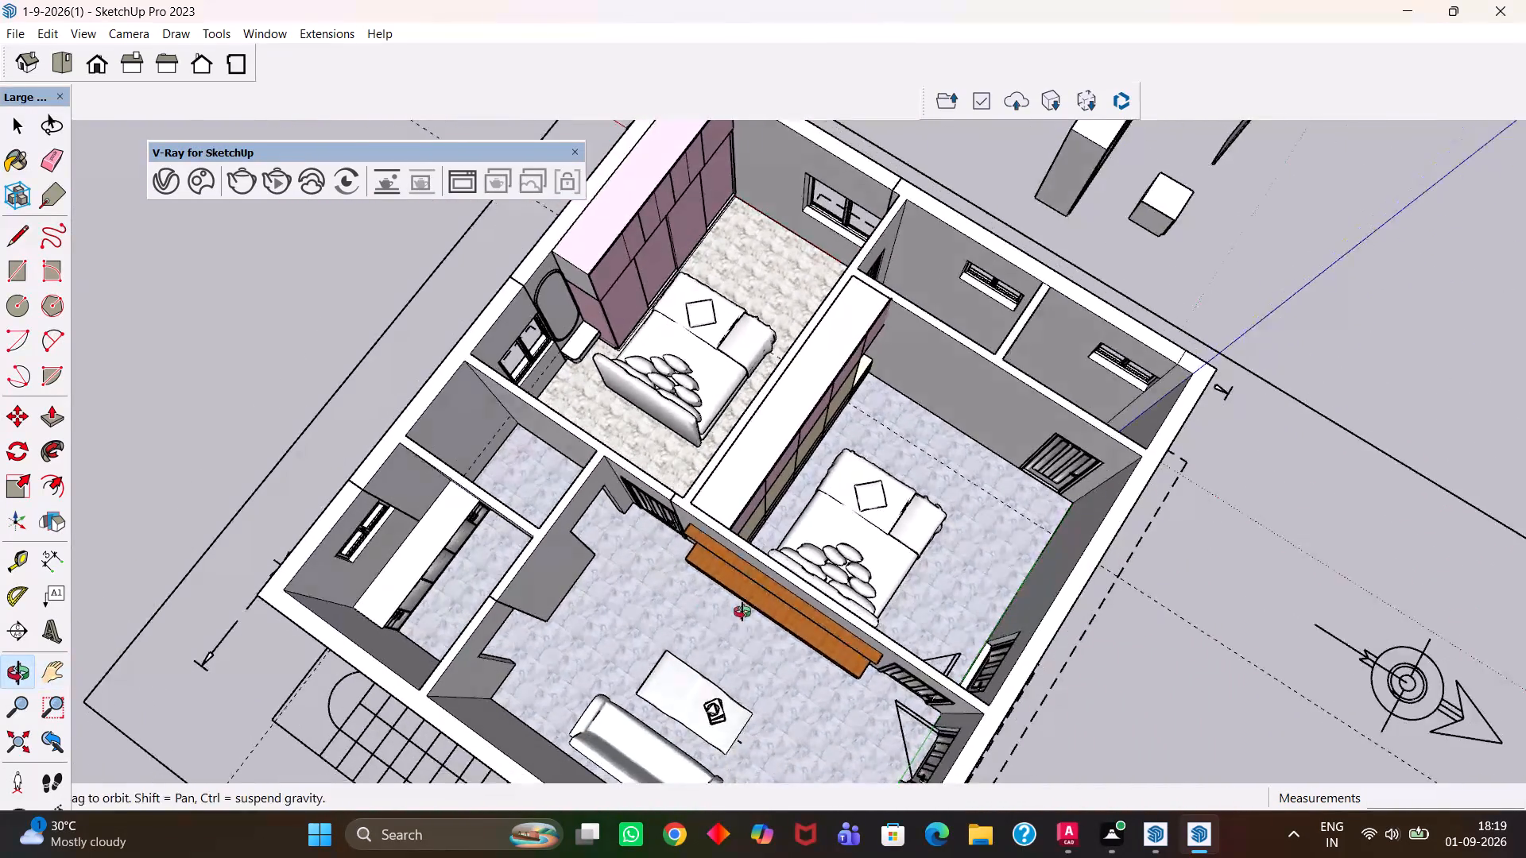
# Delete the stray cube and the small flat box lying outside the house, below the two spare wardrobes.
pyautogui.moveTo(742, 612); pyautogui.dragTo(433, 548, button='middle')
pyautogui.scroll(-4, 695, 537)
pyautogui.moveTo(822, 493); pyautogui.dragTo(728, 517, button='middle')
pyautogui.moveTo(738, 522); pyautogui.dragTo(746, 528, button='middle')
pyautogui.scroll(2, 744, 525)
pyautogui.scroll(-3, 746, 529)
pyautogui.press('h')
pyautogui.moveTo(887, 508); pyautogui.dragTo(674, 560)
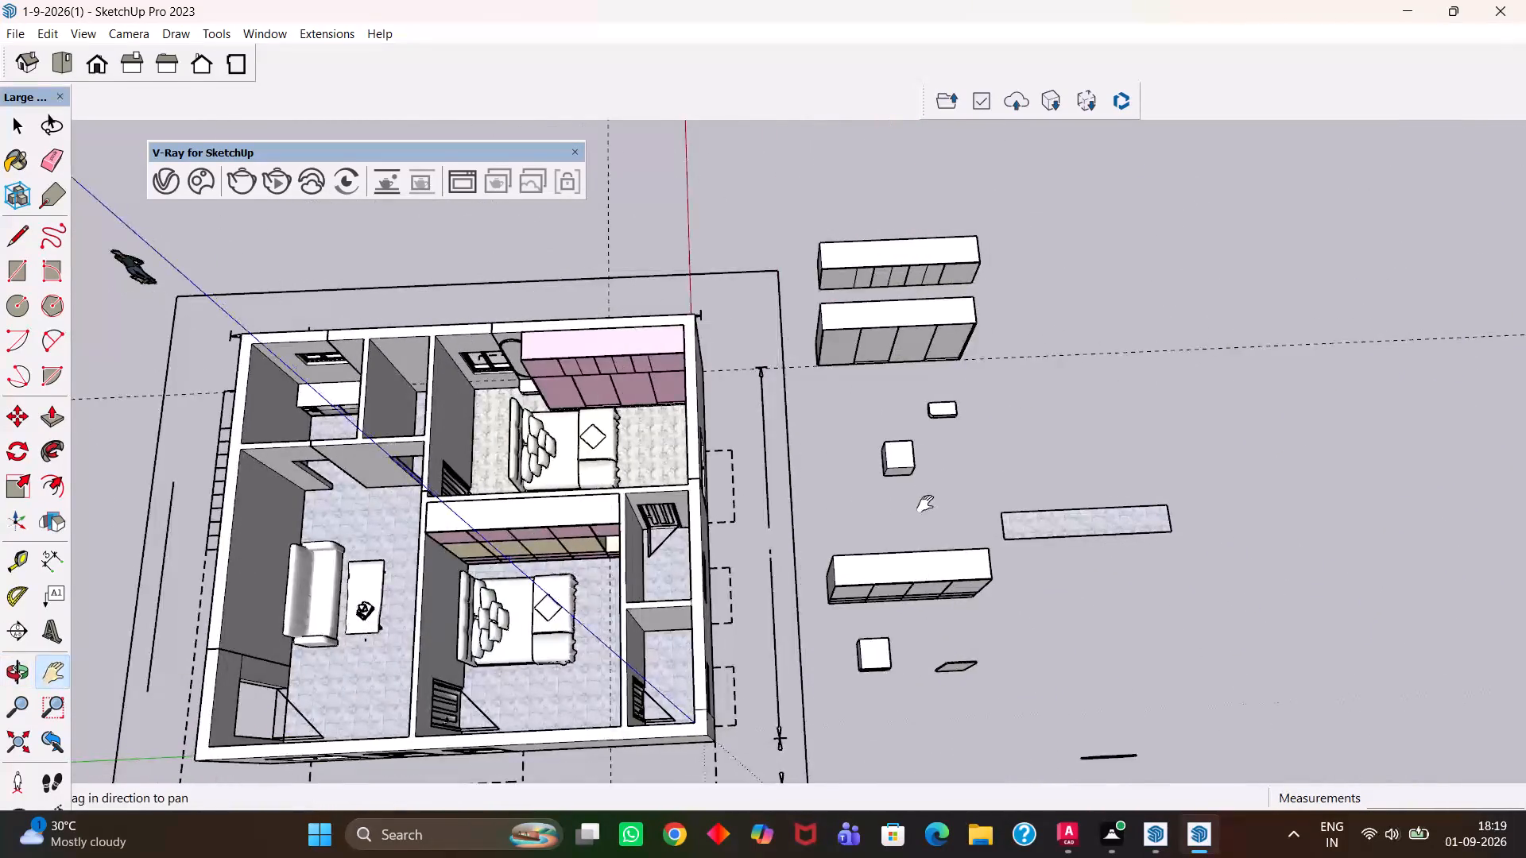
pyautogui.scroll(3, 925, 504)
pyautogui.press('space')
pyautogui.moveTo(939, 415); pyautogui.dragTo(845, 531)
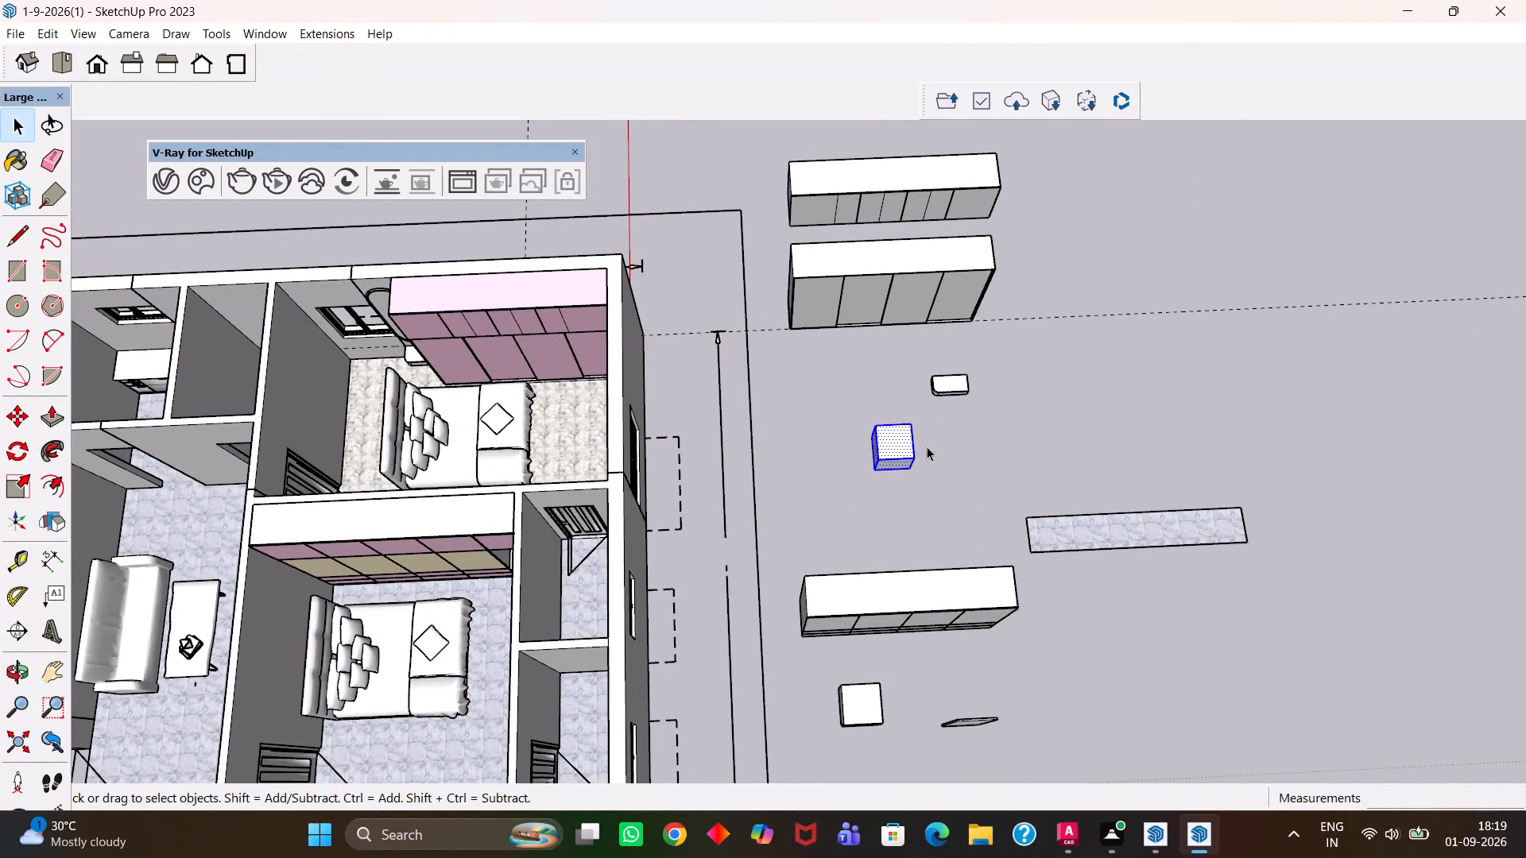
pyautogui.press('Delete')
pyautogui.moveTo(1010, 356); pyautogui.dragTo(885, 447)
pyautogui.press('Delete')
# Delete the spare long cabinet, the floor-textured strip, the square block and the thin flat piece outside the house.
pyautogui.moveTo(1280, 460); pyautogui.dragTo(783, 674)
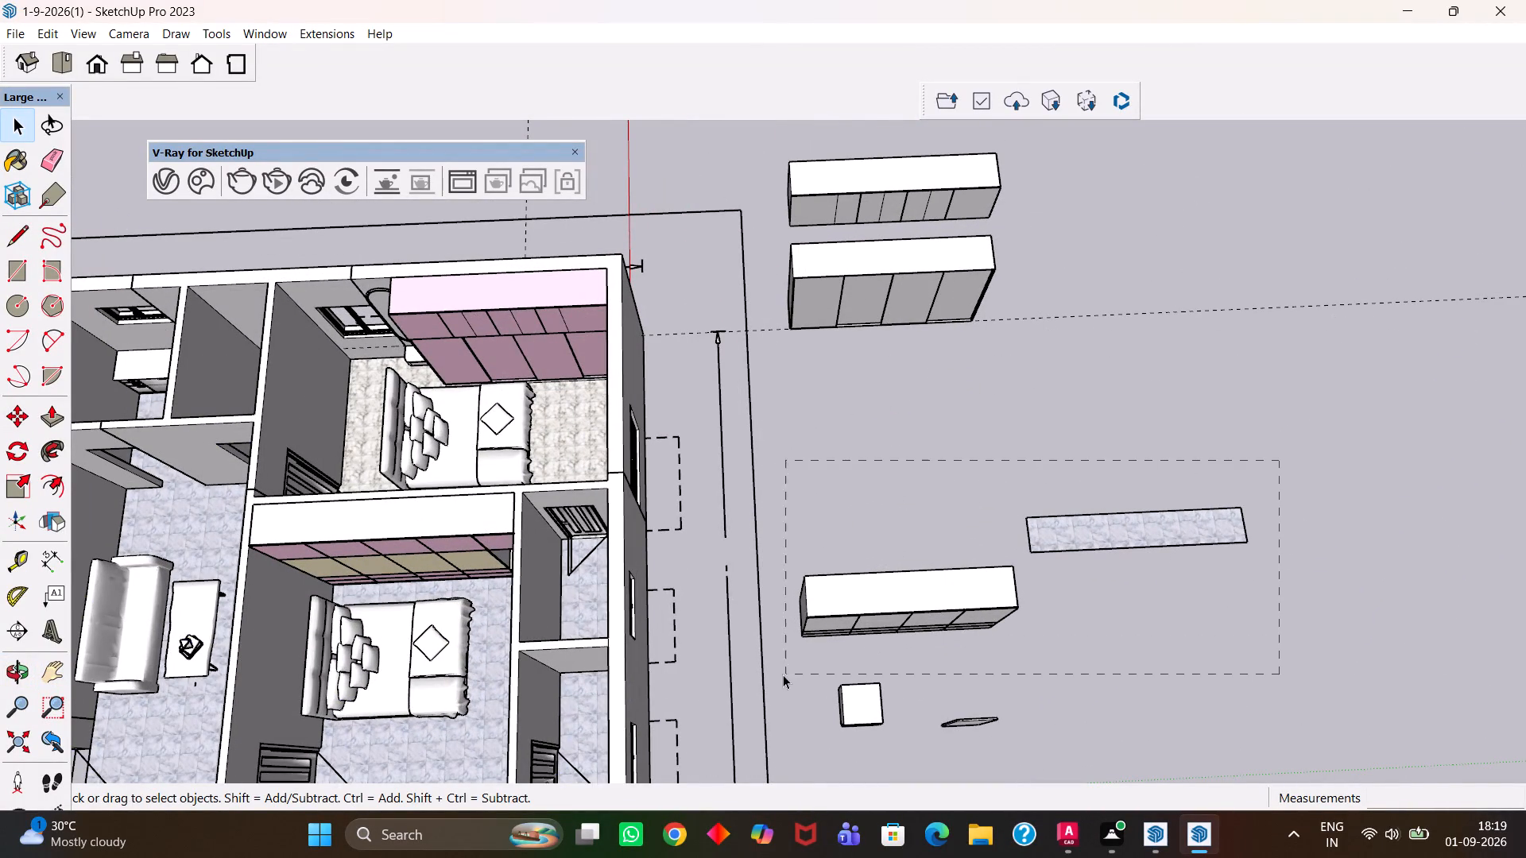
pyautogui.moveTo(783, 674); pyautogui.dragTo(790, 678)
pyautogui.press('Delete')
pyautogui.moveTo(1046, 633); pyautogui.dragTo(826, 744)
pyautogui.press('Delete')
# Delete the two spare wardrobe units outside the house, along with the dashed guide line passing them.
pyautogui.scroll(-5, 869, 615)
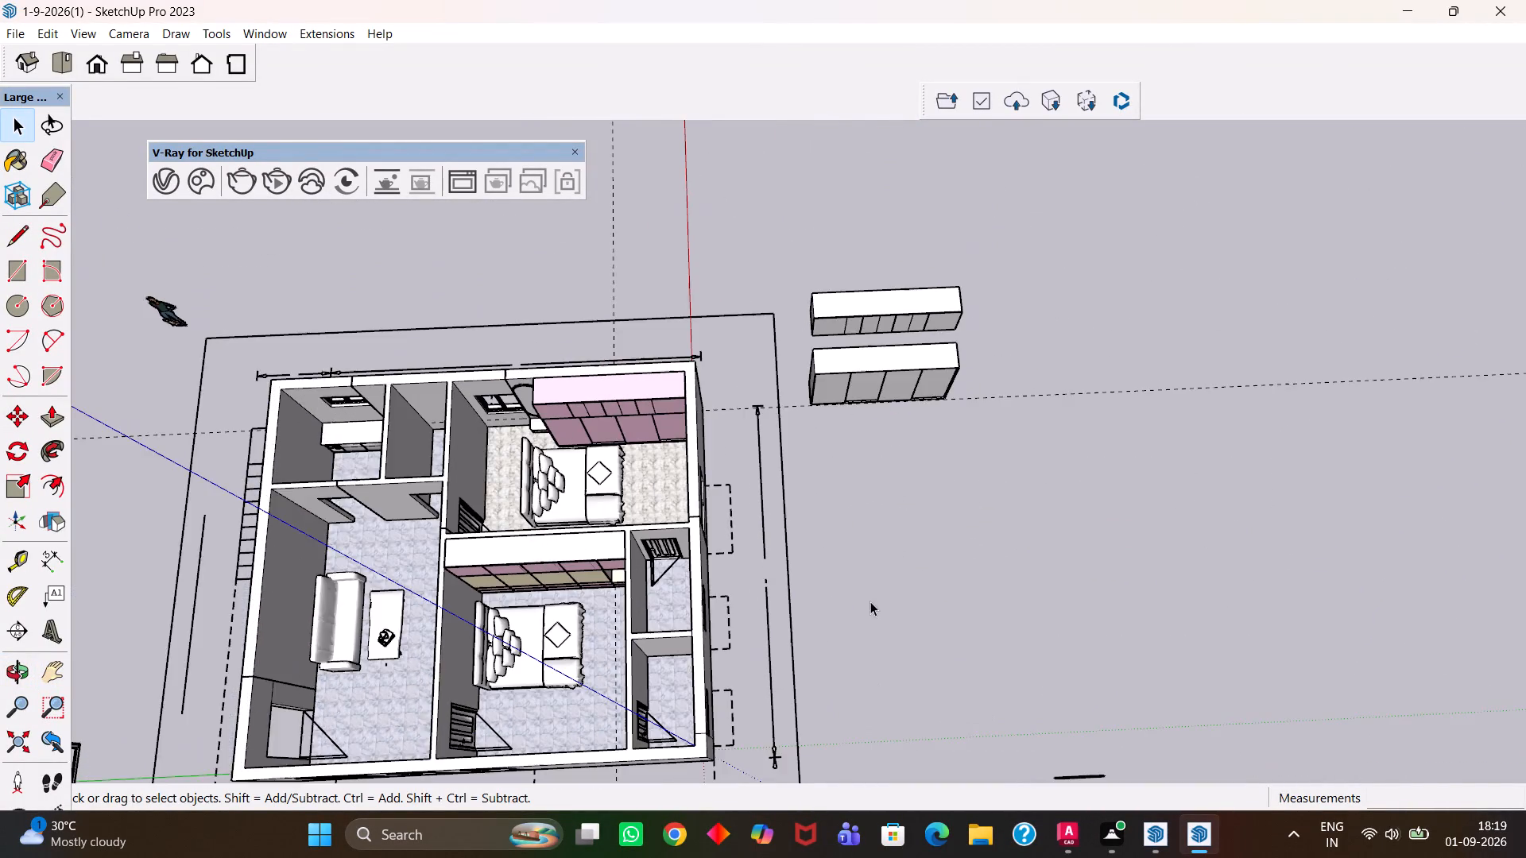
pyautogui.press('Delete')
pyautogui.moveTo(994, 269); pyautogui.dragTo(807, 534)
pyautogui.press('Delete')
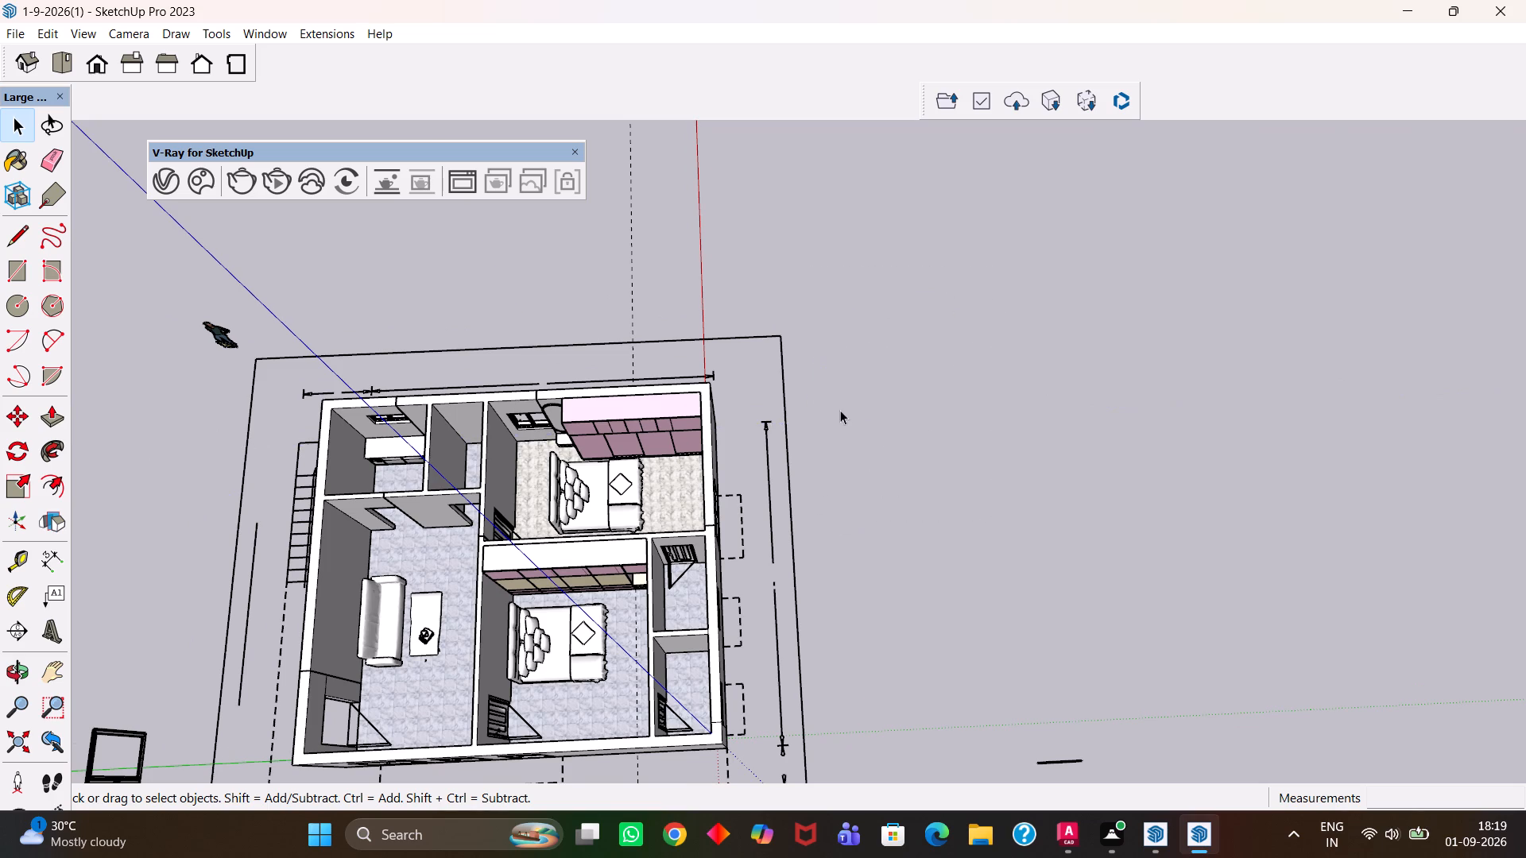
# Delete the remaining long dashed guide line beside the red axis behind the house.
pyautogui.scroll(-4, 837, 408)
pyautogui.moveTo(706, 268); pyautogui.dragTo(669, 297)
pyautogui.press('Delete')
pyautogui.press('Delete')
pyautogui.press('Delete')
pyautogui.press('Delete')
# Delete the leftover flat piece, the loose window frame and the spare long white cabinet lying outside the house.
pyautogui.moveTo(1060, 600); pyautogui.dragTo(963, 715)
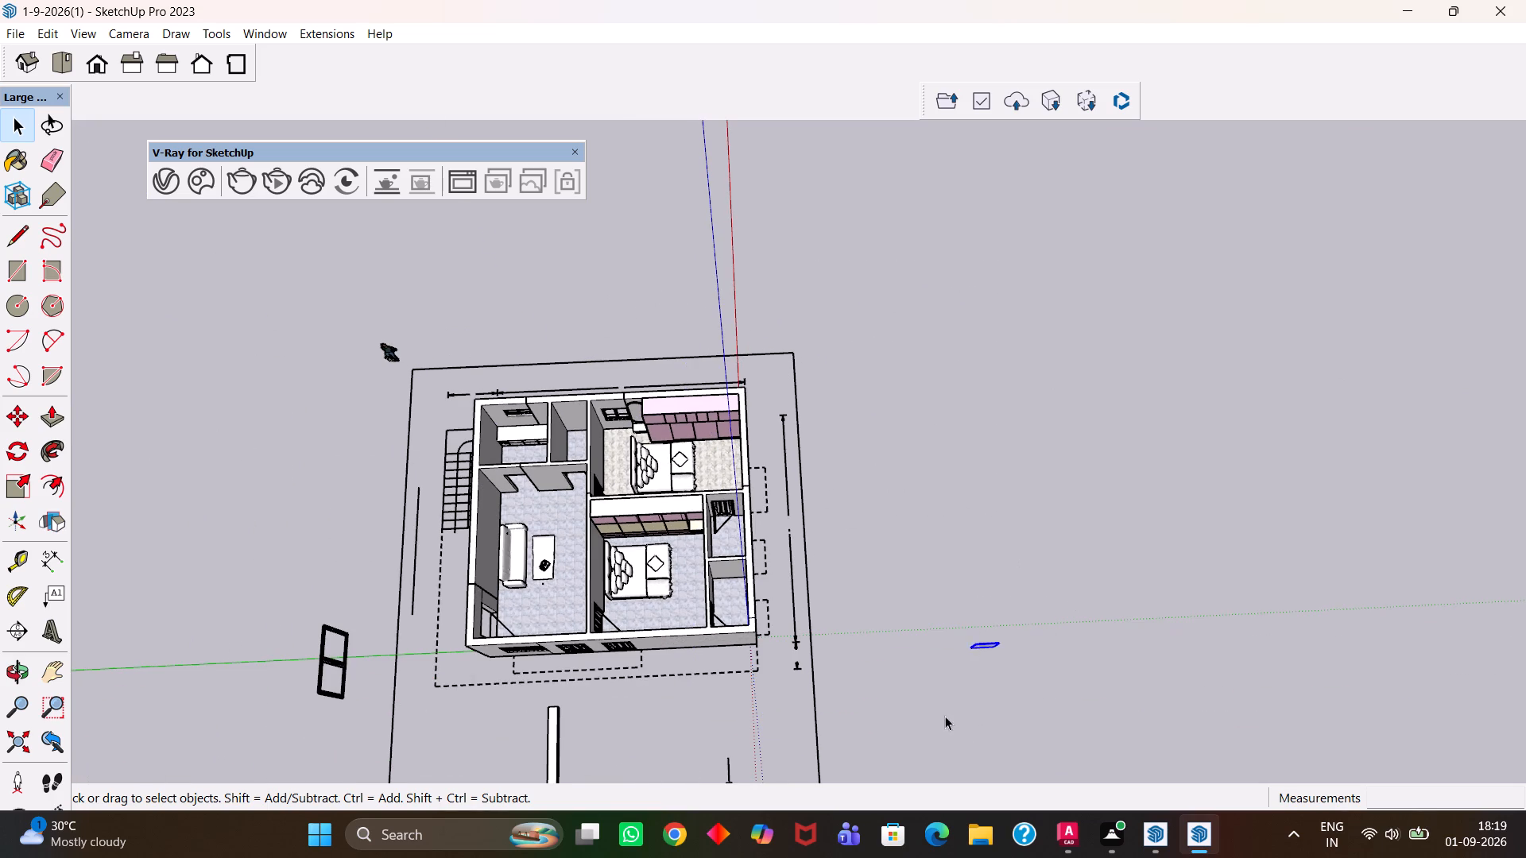
pyautogui.press('Delete')
pyautogui.scroll(-4, 417, 443)
pyautogui.scroll(2, 460, 585)
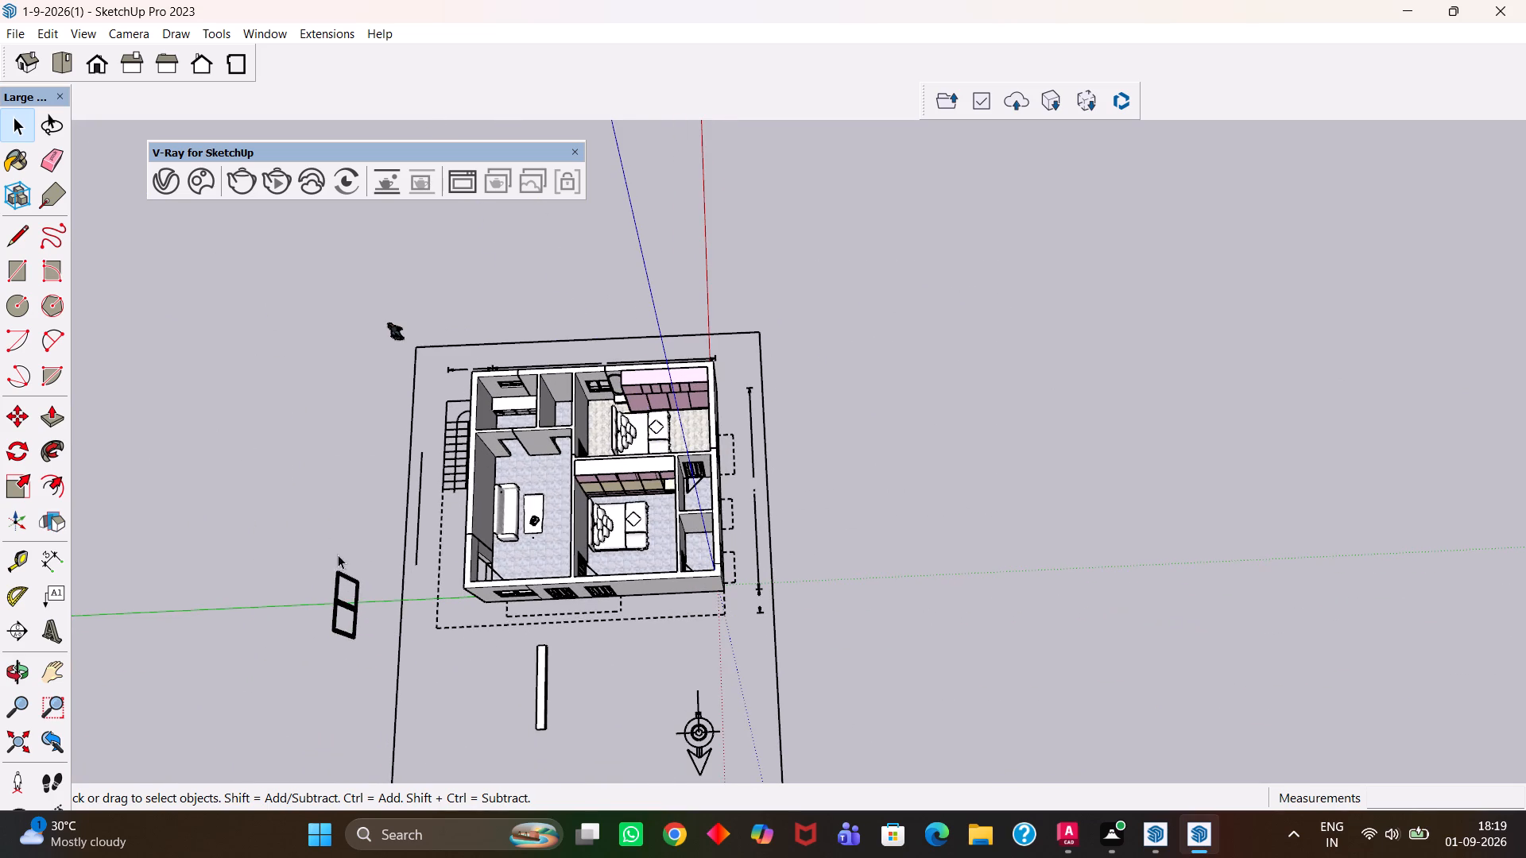
pyautogui.moveTo(351, 546); pyautogui.dragTo(299, 655)
pyautogui.press('Delete')
pyautogui.moveTo(564, 644); pyautogui.dragTo(509, 737)
pyautogui.press('Delete')
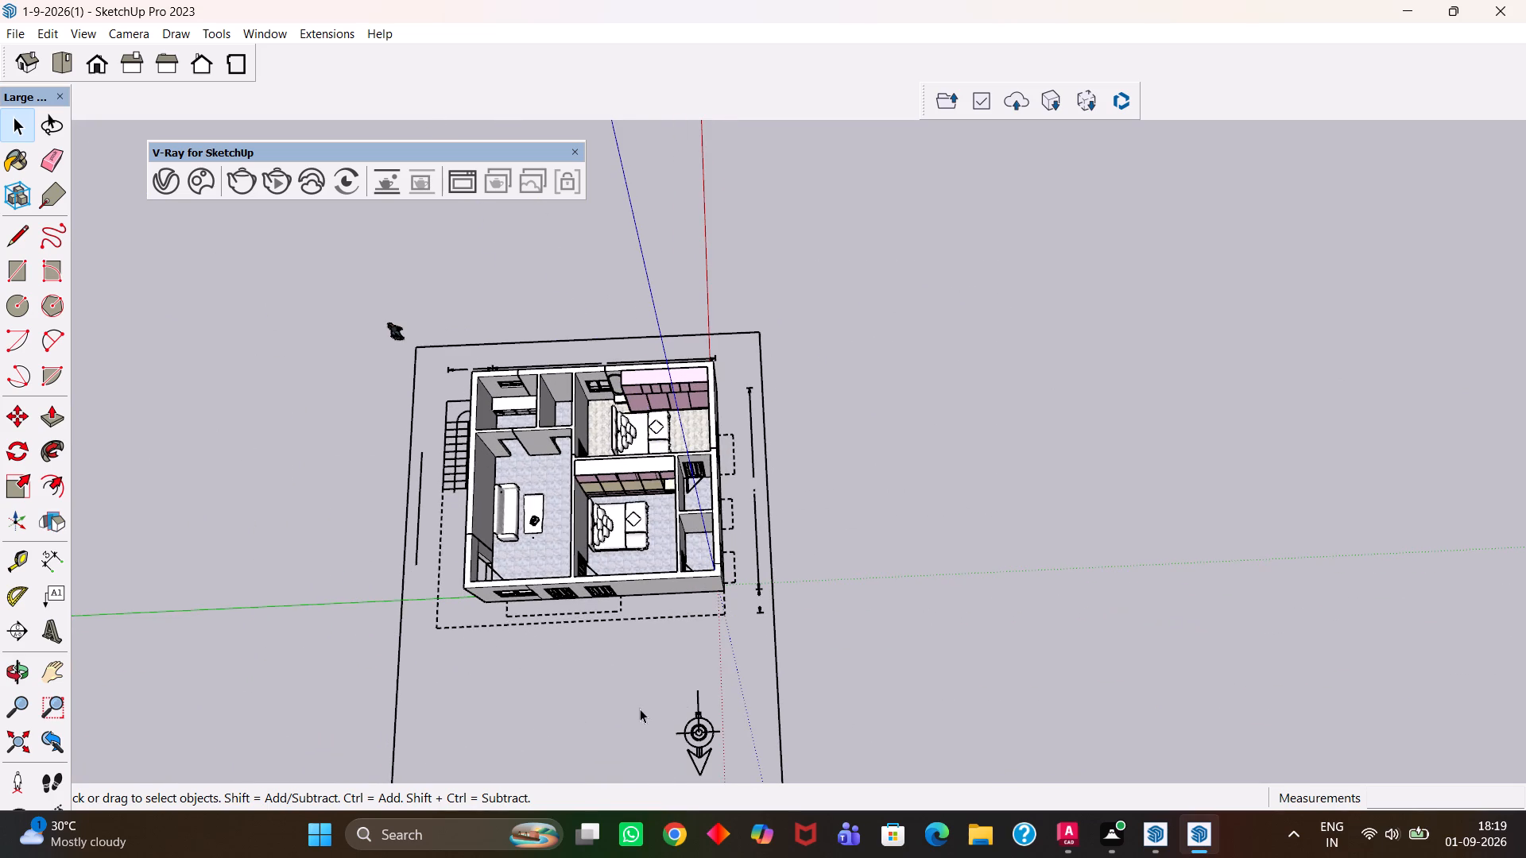
# Delete all guides from the model.
pyautogui.scroll(-5, 672, 636)
pyautogui.scroll(4, 659, 552)
pyautogui.scroll(4, 781, 529)
pyautogui.scroll(1, 676, 502)
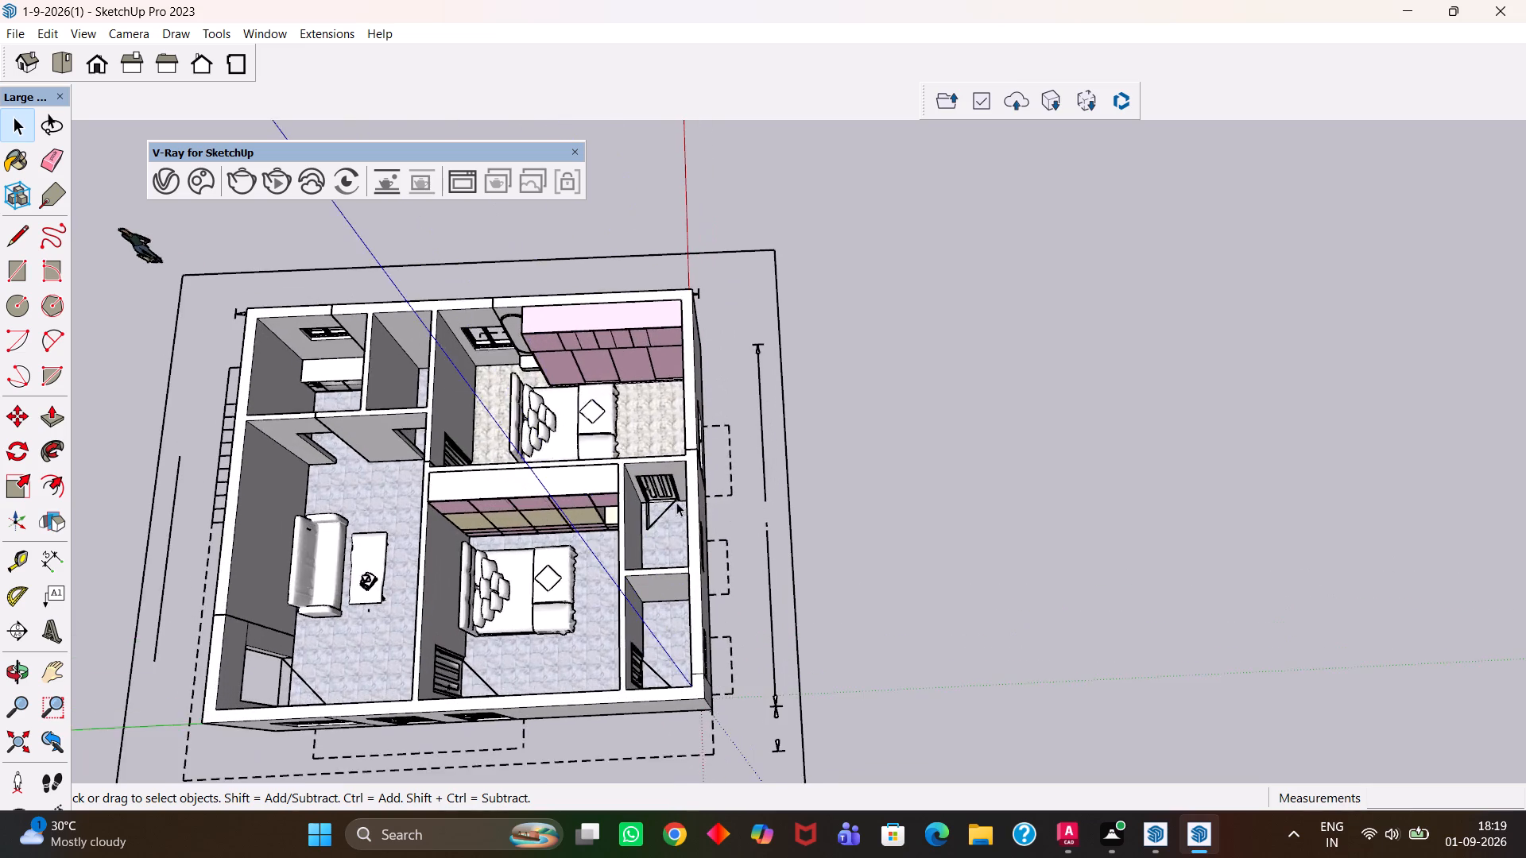
pyautogui.scroll(-4, 675, 502)
pyautogui.click(42, 37)
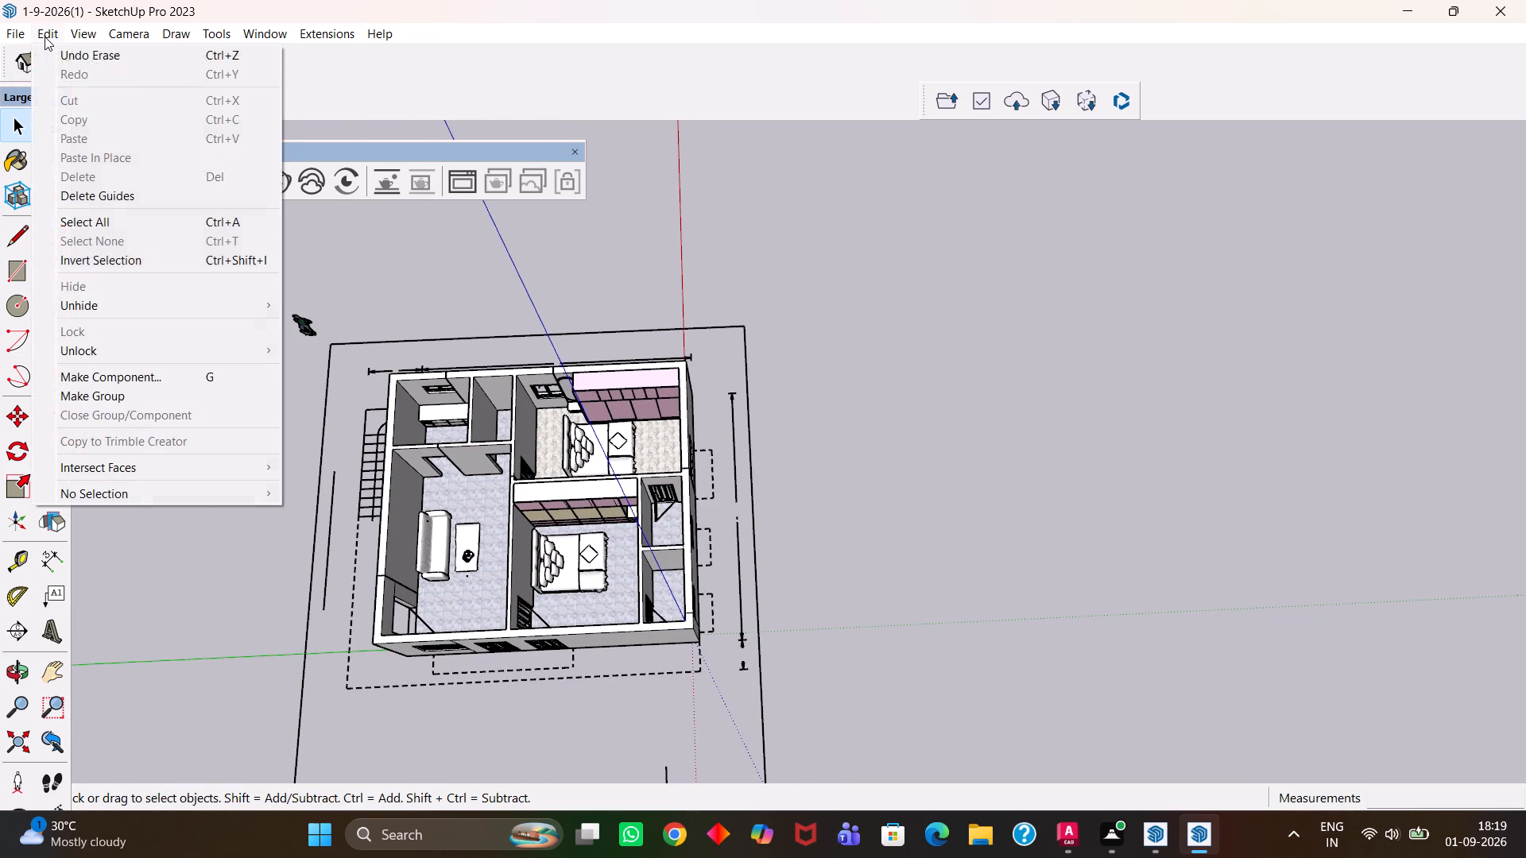
pyautogui.click(121, 199)
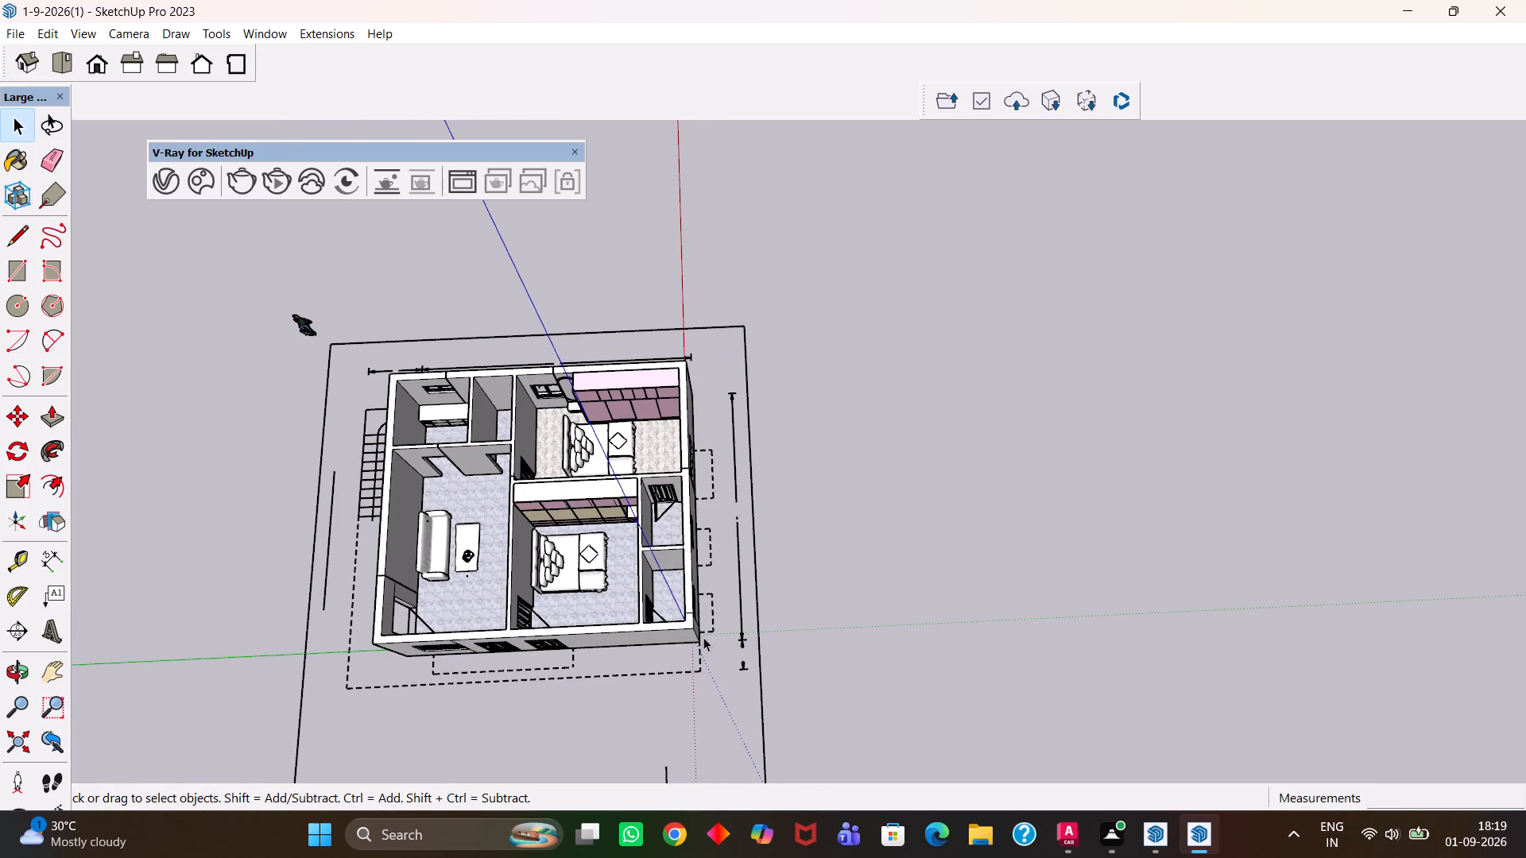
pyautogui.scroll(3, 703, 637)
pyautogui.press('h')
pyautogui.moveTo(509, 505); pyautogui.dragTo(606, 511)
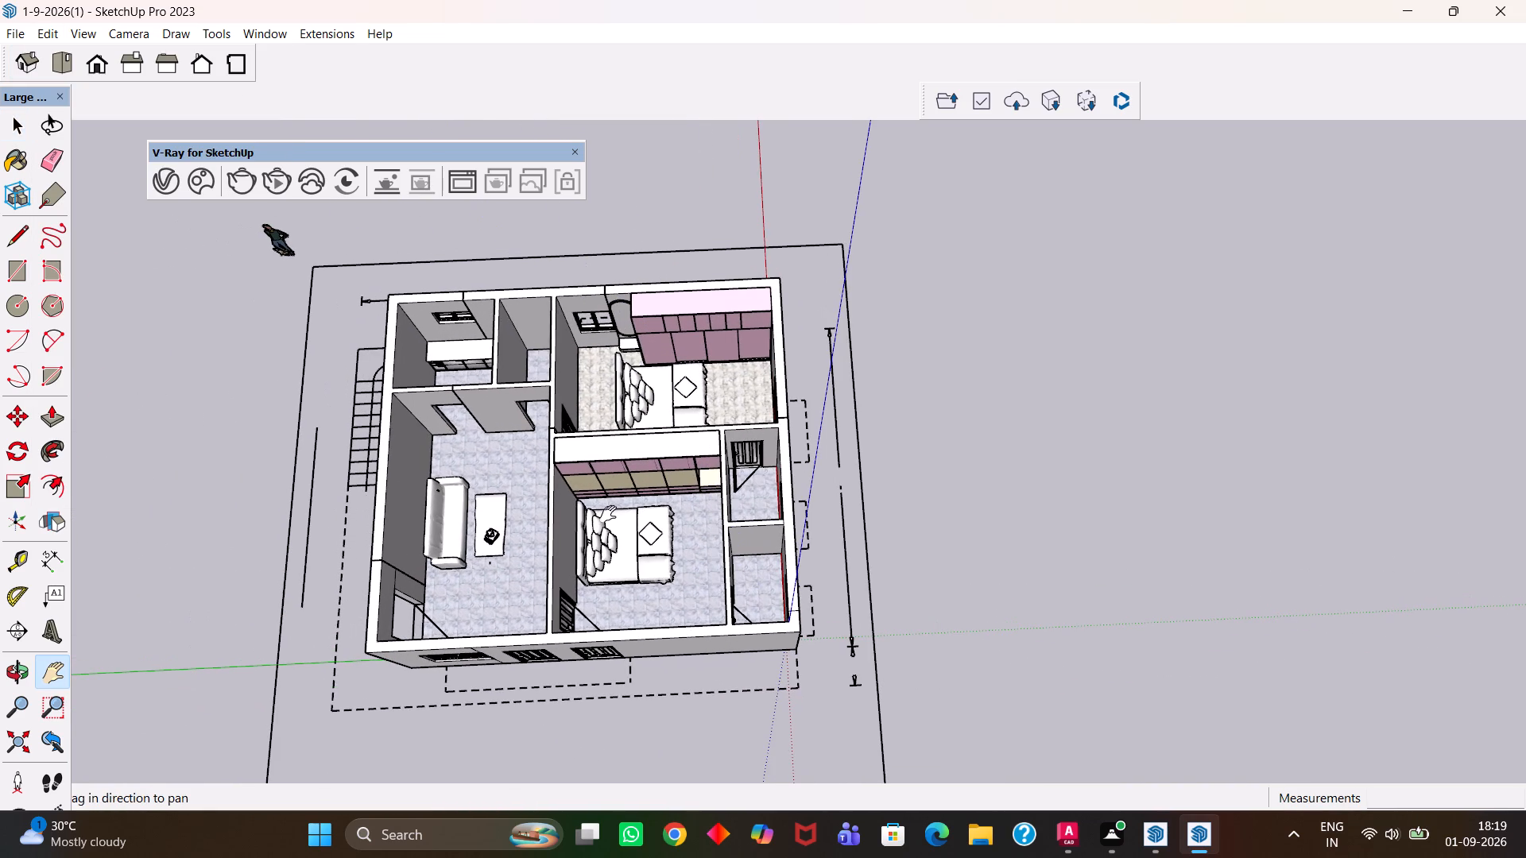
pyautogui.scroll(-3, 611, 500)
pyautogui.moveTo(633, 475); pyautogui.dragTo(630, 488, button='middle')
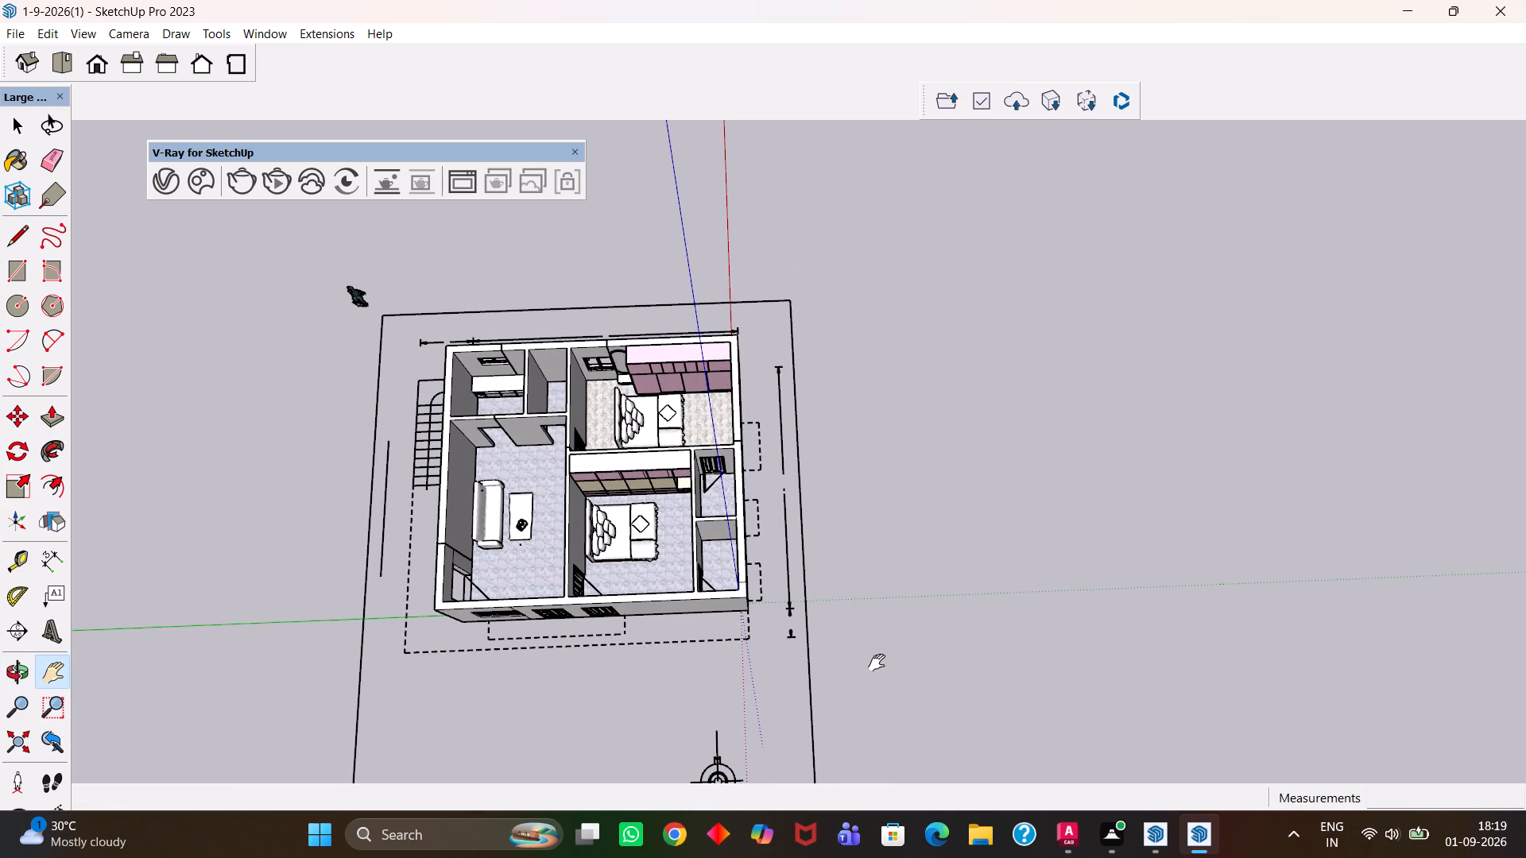
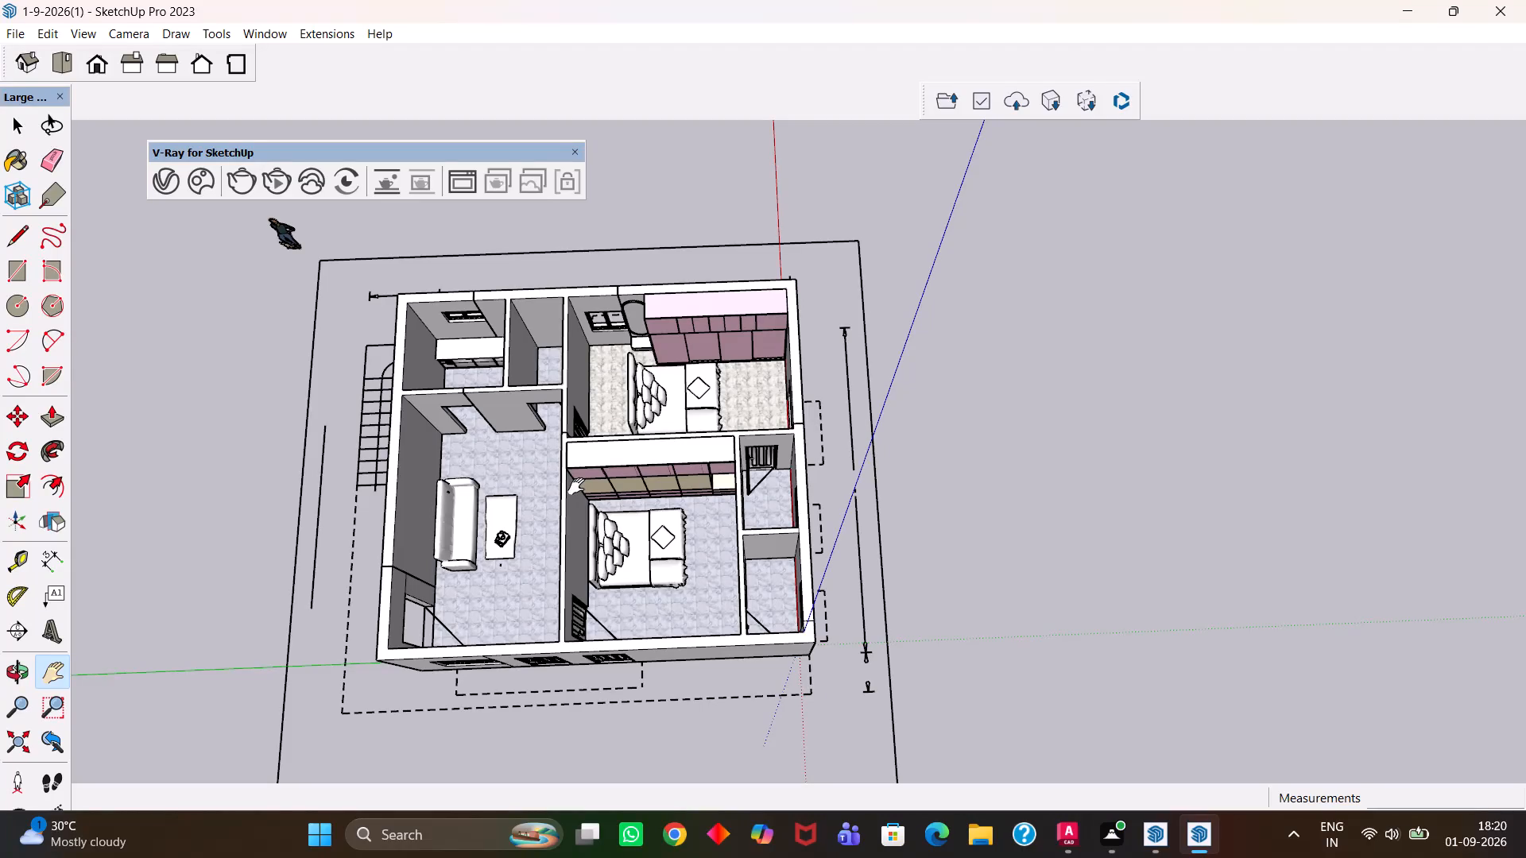
# Close the floating V-Ray for SketchUp palette and print an overhead view of the whole house with Microsoft Print to PDF.
pyautogui.moveTo(601, 466); pyautogui.dragTo(602, 485, button='middle')
pyautogui.scroll(2, 602, 485)
pyautogui.moveTo(602, 485); pyautogui.dragTo(799, 495)
pyautogui.moveTo(819, 495); pyautogui.dragTo(800, 508, button='middle')
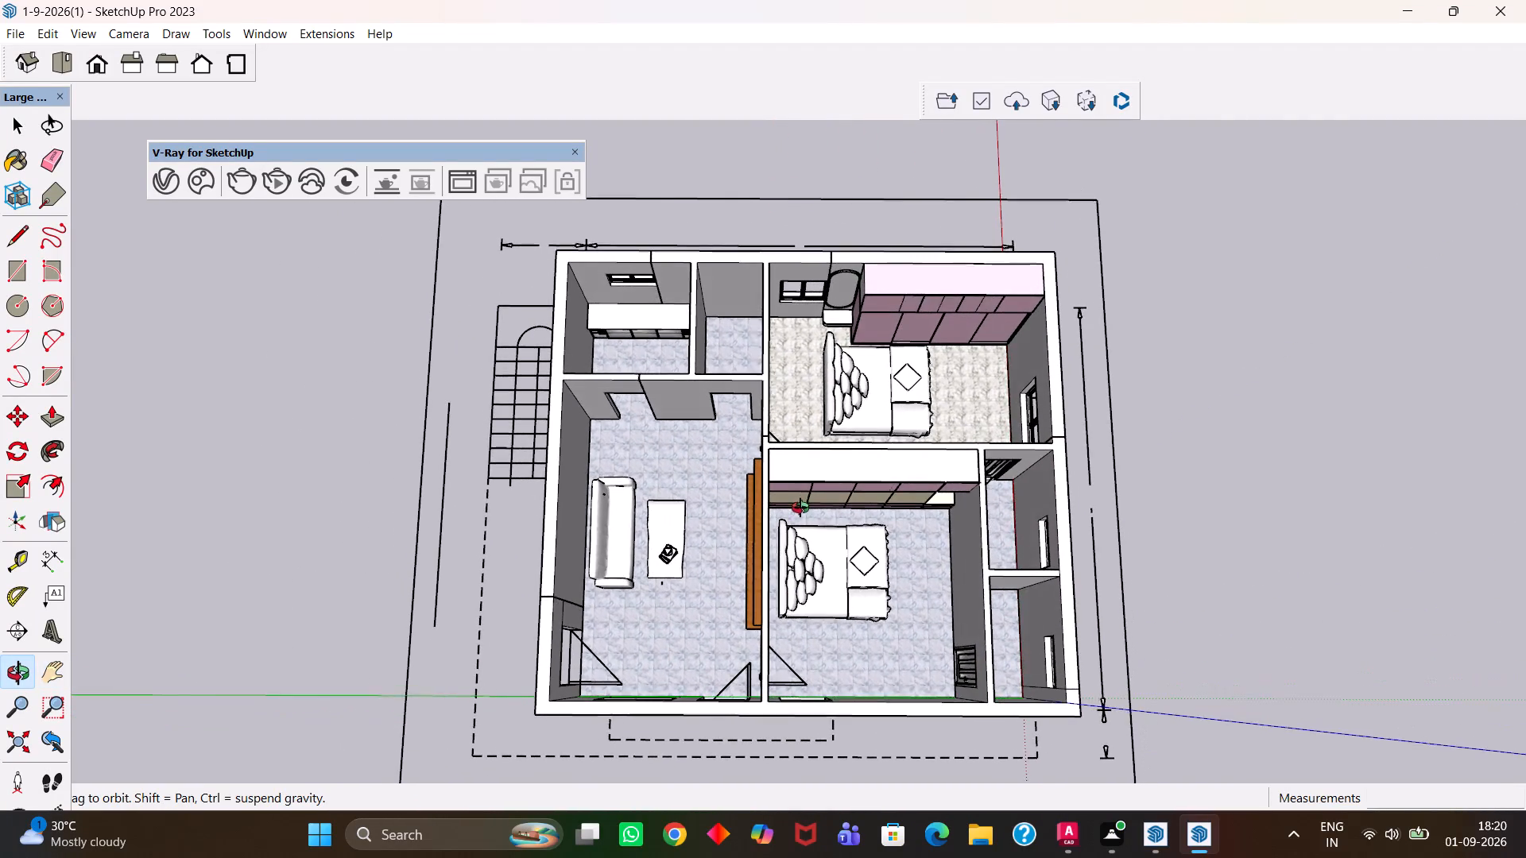
pyautogui.moveTo(800, 508); pyautogui.dragTo(808, 515, button='middle')
pyautogui.middleClick(808, 515)
pyautogui.scroll(2, 808, 515)
pyautogui.scroll(-2, 806, 518)
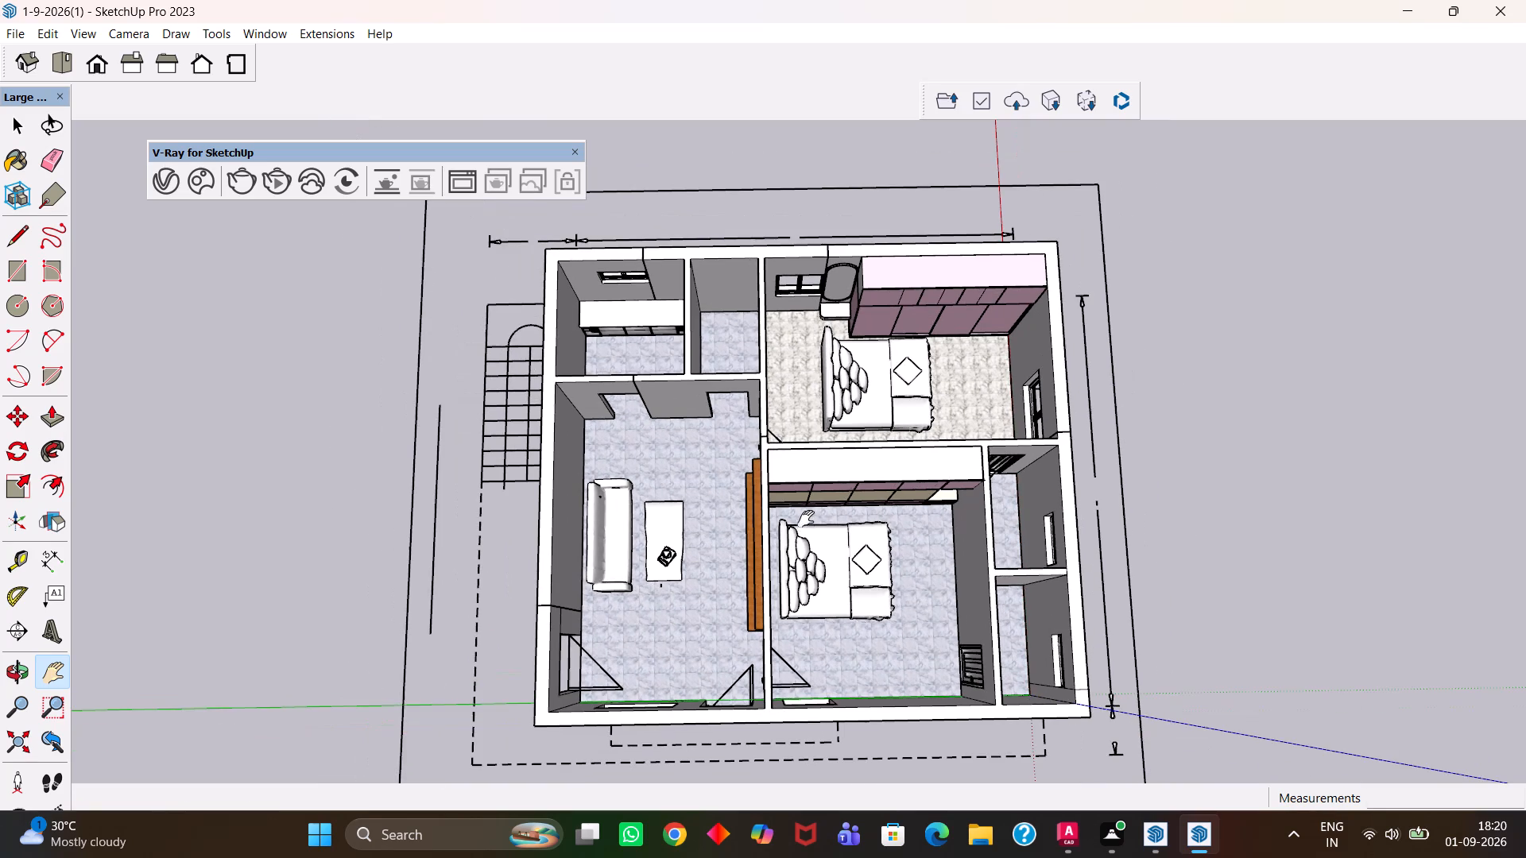
pyautogui.scroll(2, 823, 546)
pyautogui.scroll(-1, 823, 547)
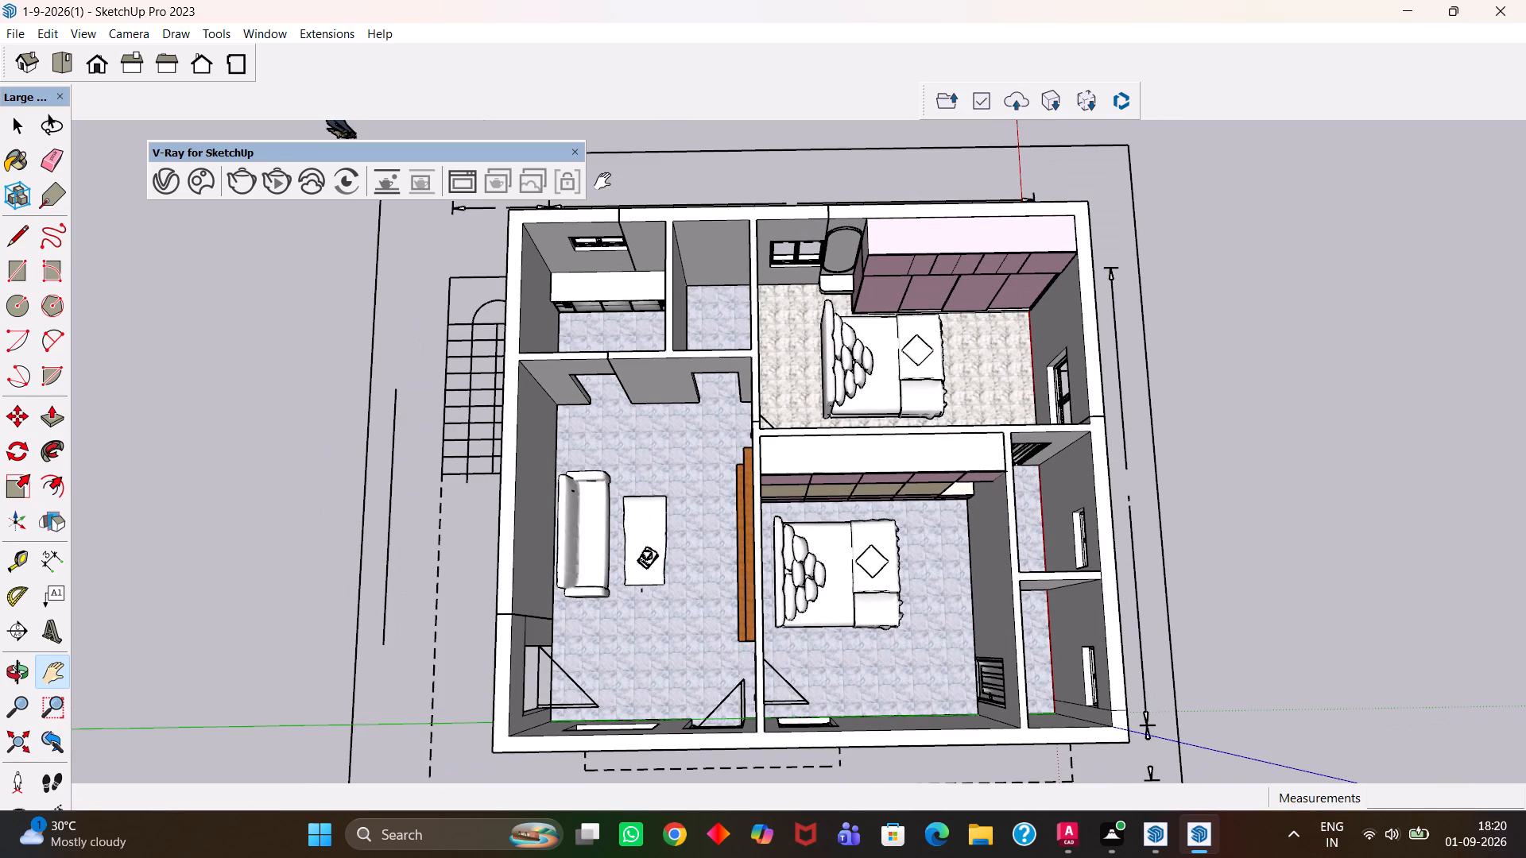
pyautogui.click(571, 155)
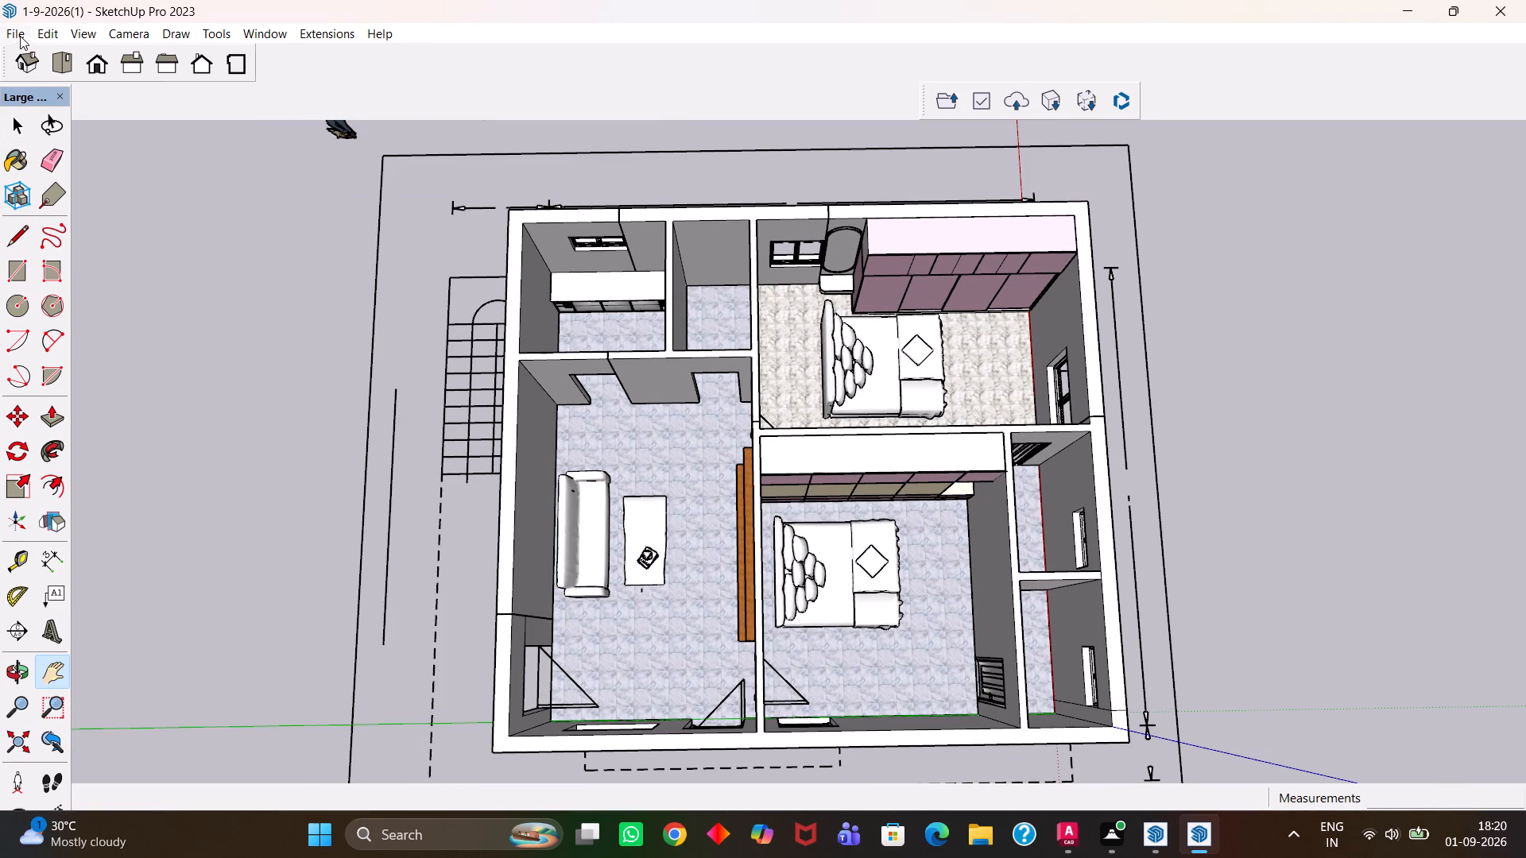
pyautogui.click(20, 36)
pyautogui.click(68, 417)
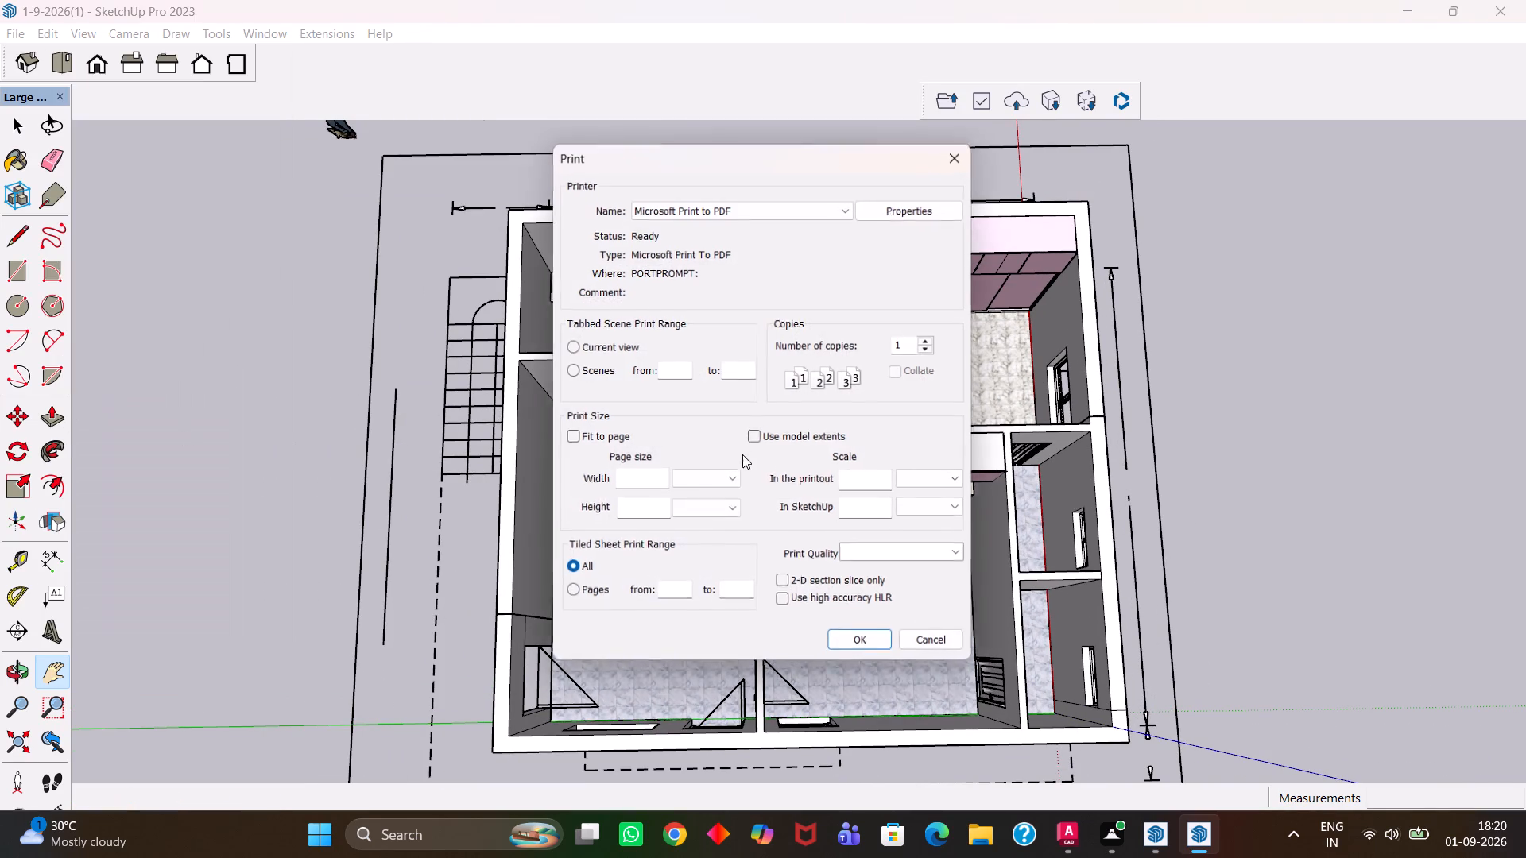
pyautogui.click(865, 643)
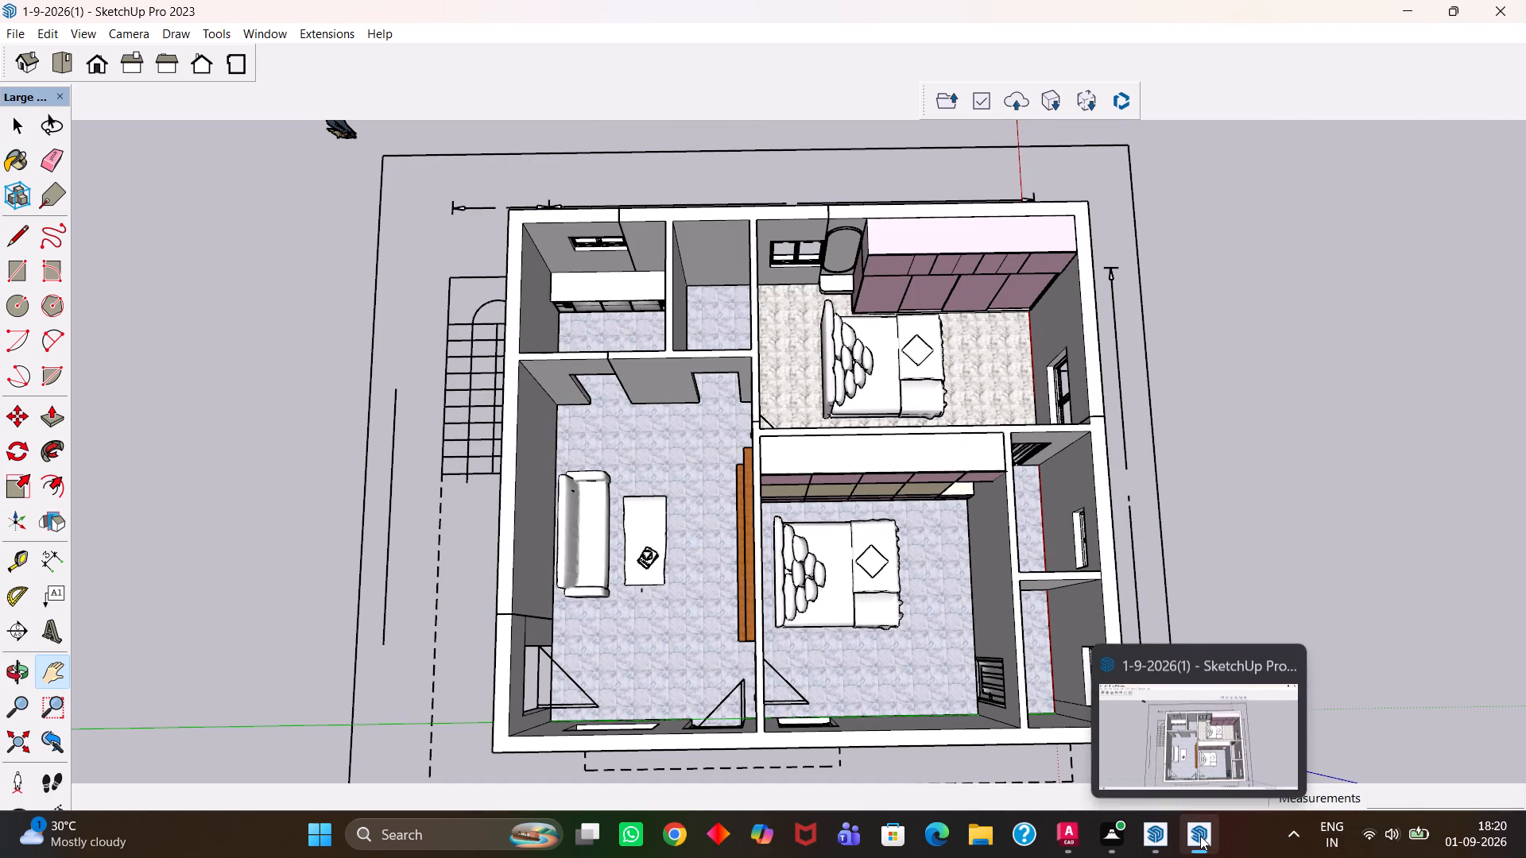
pyautogui.click(1212, 760)
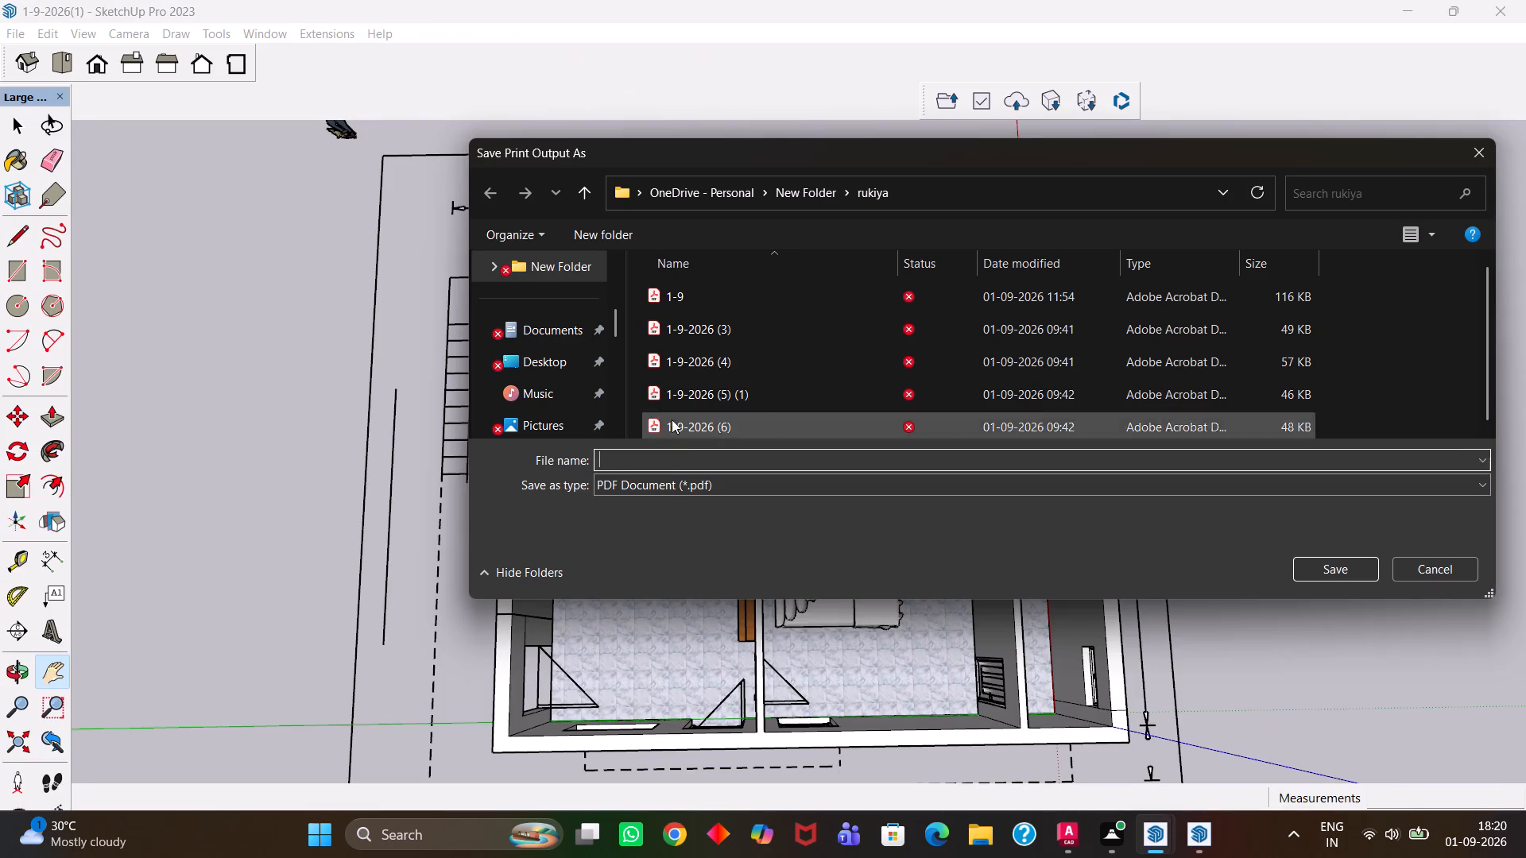
# Save the print output as a PDF named 1-9(1) in the rukiya folder.
pyautogui.scroll(-3, 721, 346)
pyautogui.scroll(-2, 538, 369)
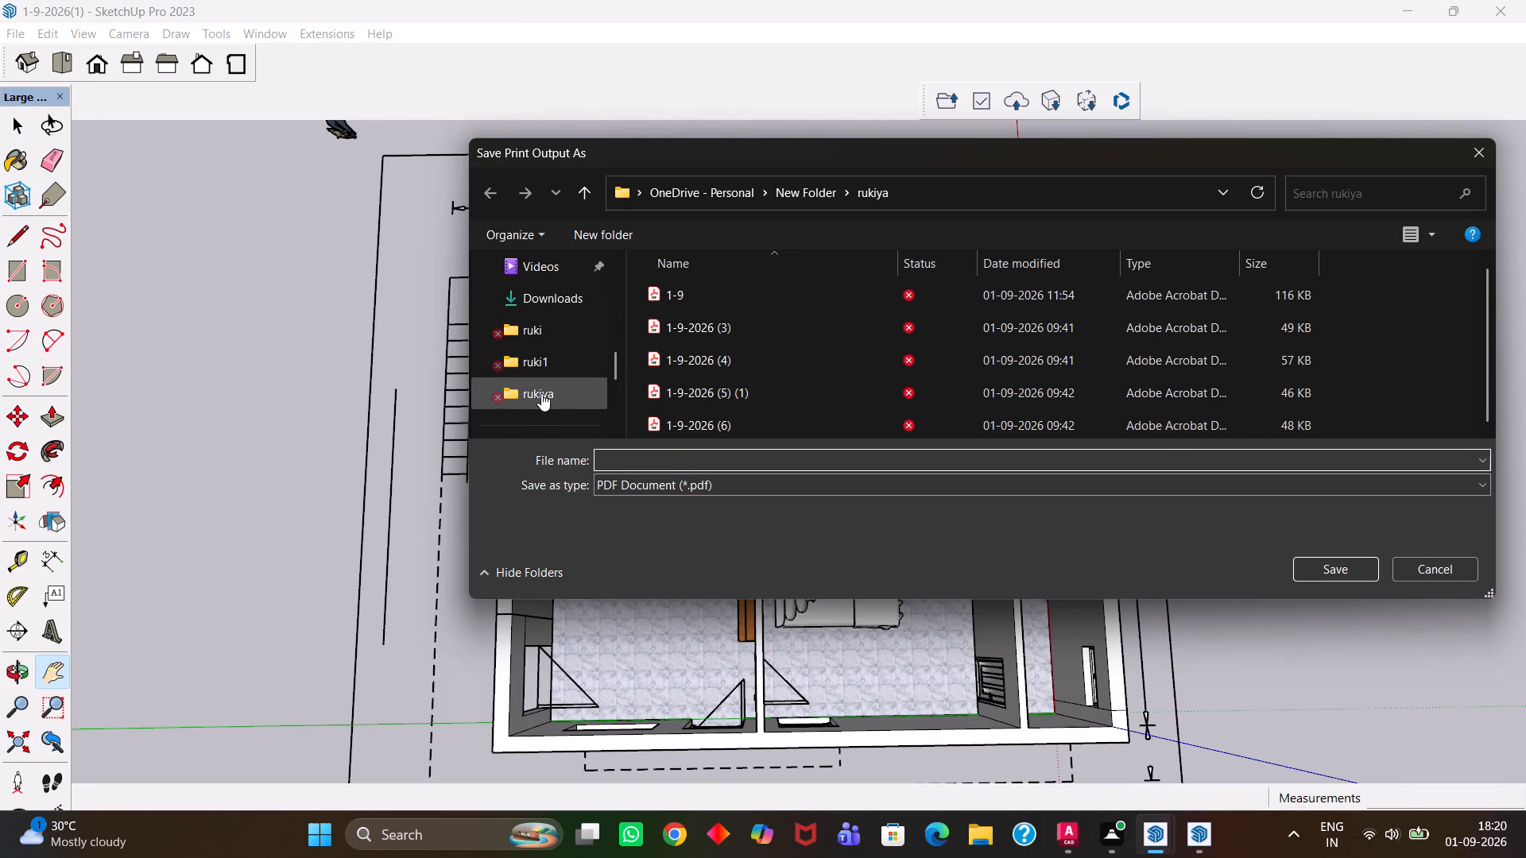
pyautogui.doubleClick(541, 393)
pyautogui.scroll(-6, 728, 338)
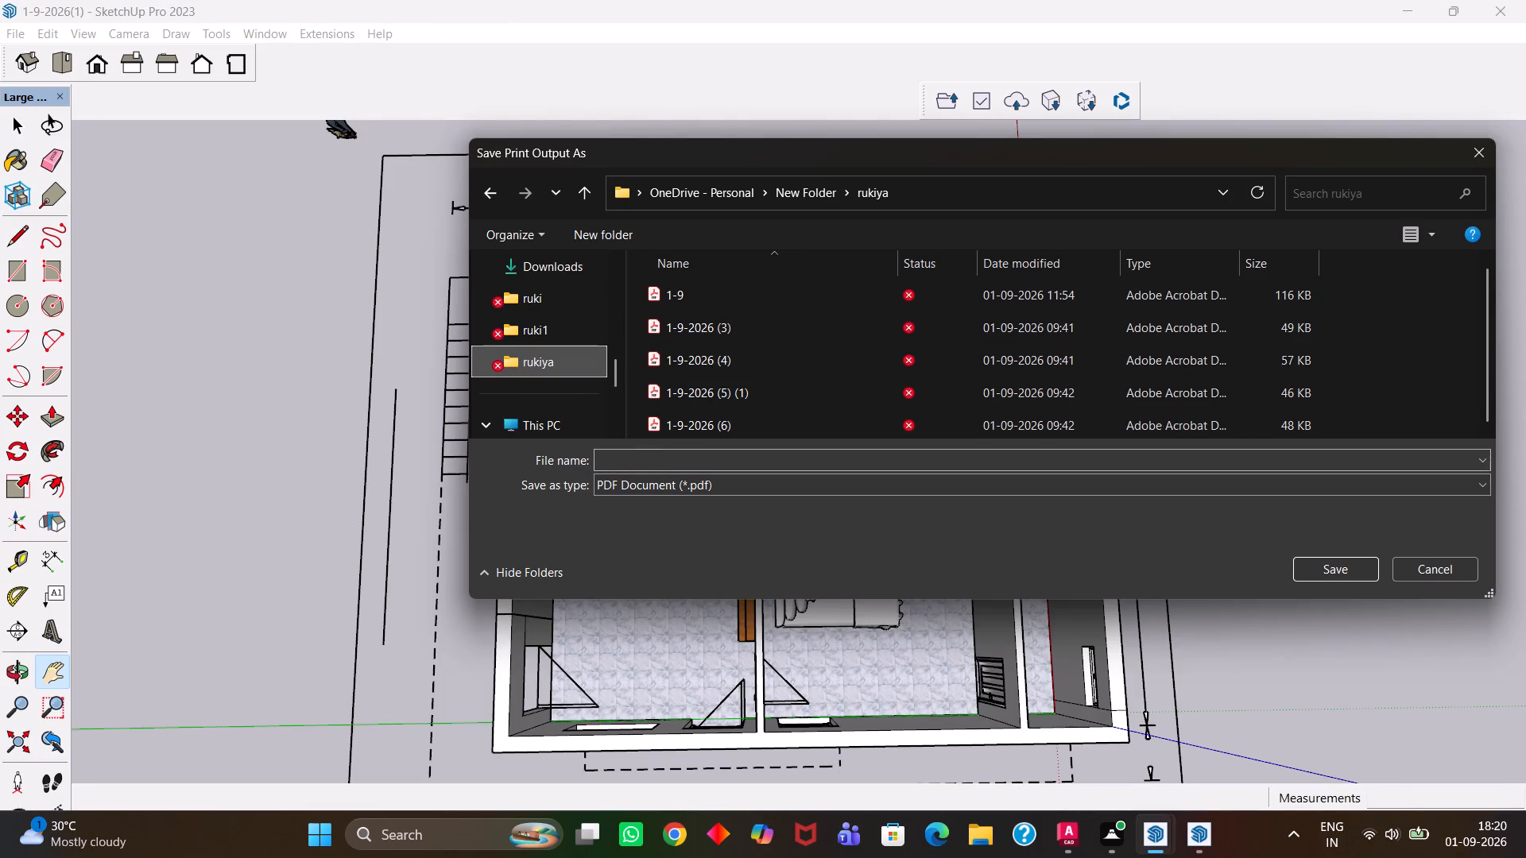
pyautogui.click(616, 467)
pyautogui.write('1-')
pyautogui.press('9')
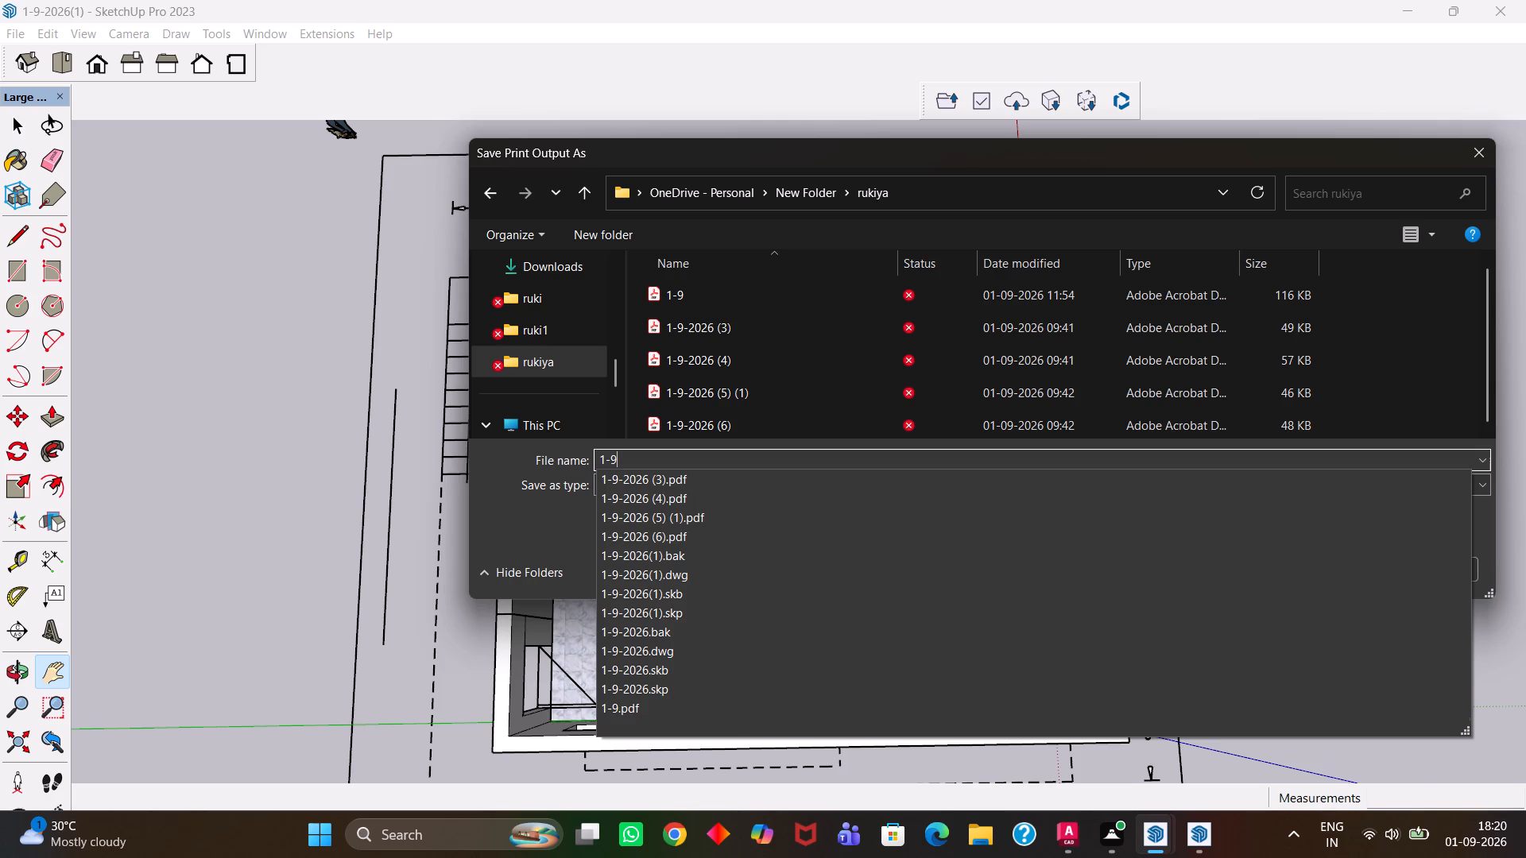
pyautogui.press('9')
pyautogui.press('BackSpace')
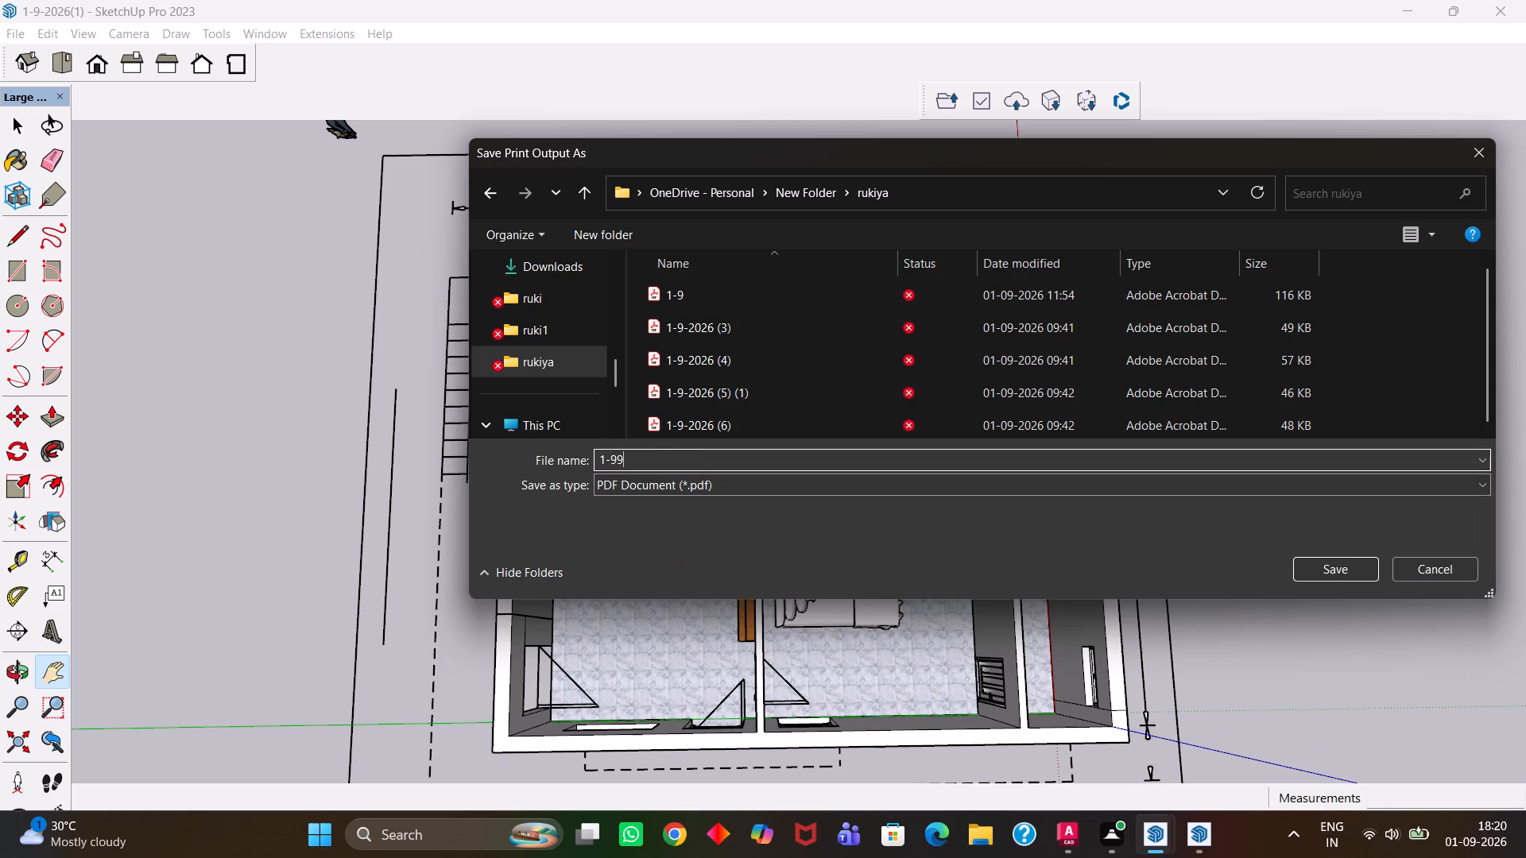
pyautogui.press('BackSpace')
pyautogui.hotkey('shift', '(')
pyautogui.press('End')
pyautogui.press('1')
pyautogui.hotkey('shift', ')')
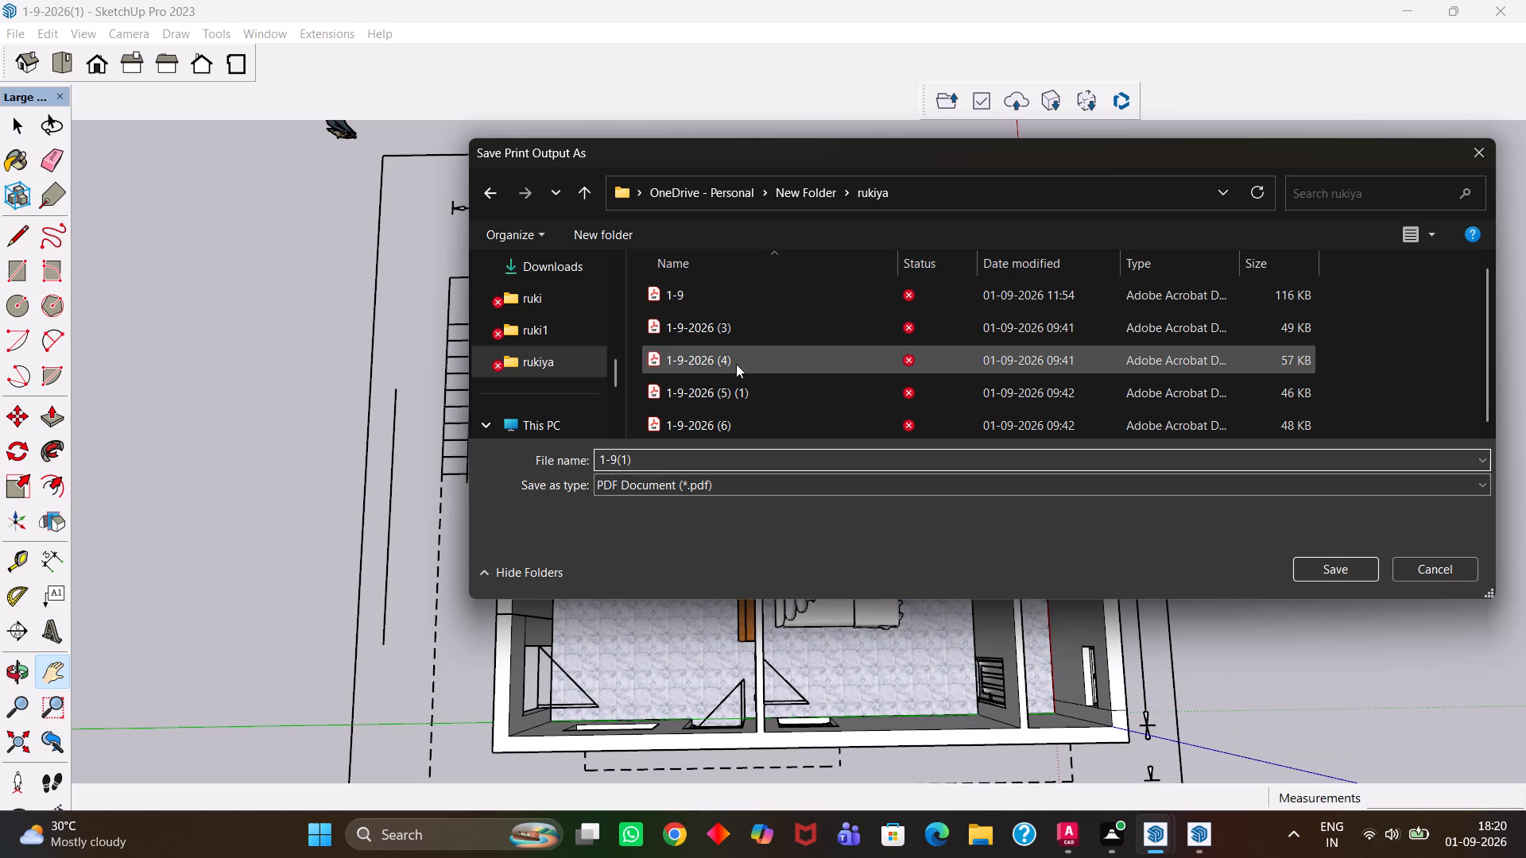
pyautogui.scroll(-1, 726, 369)
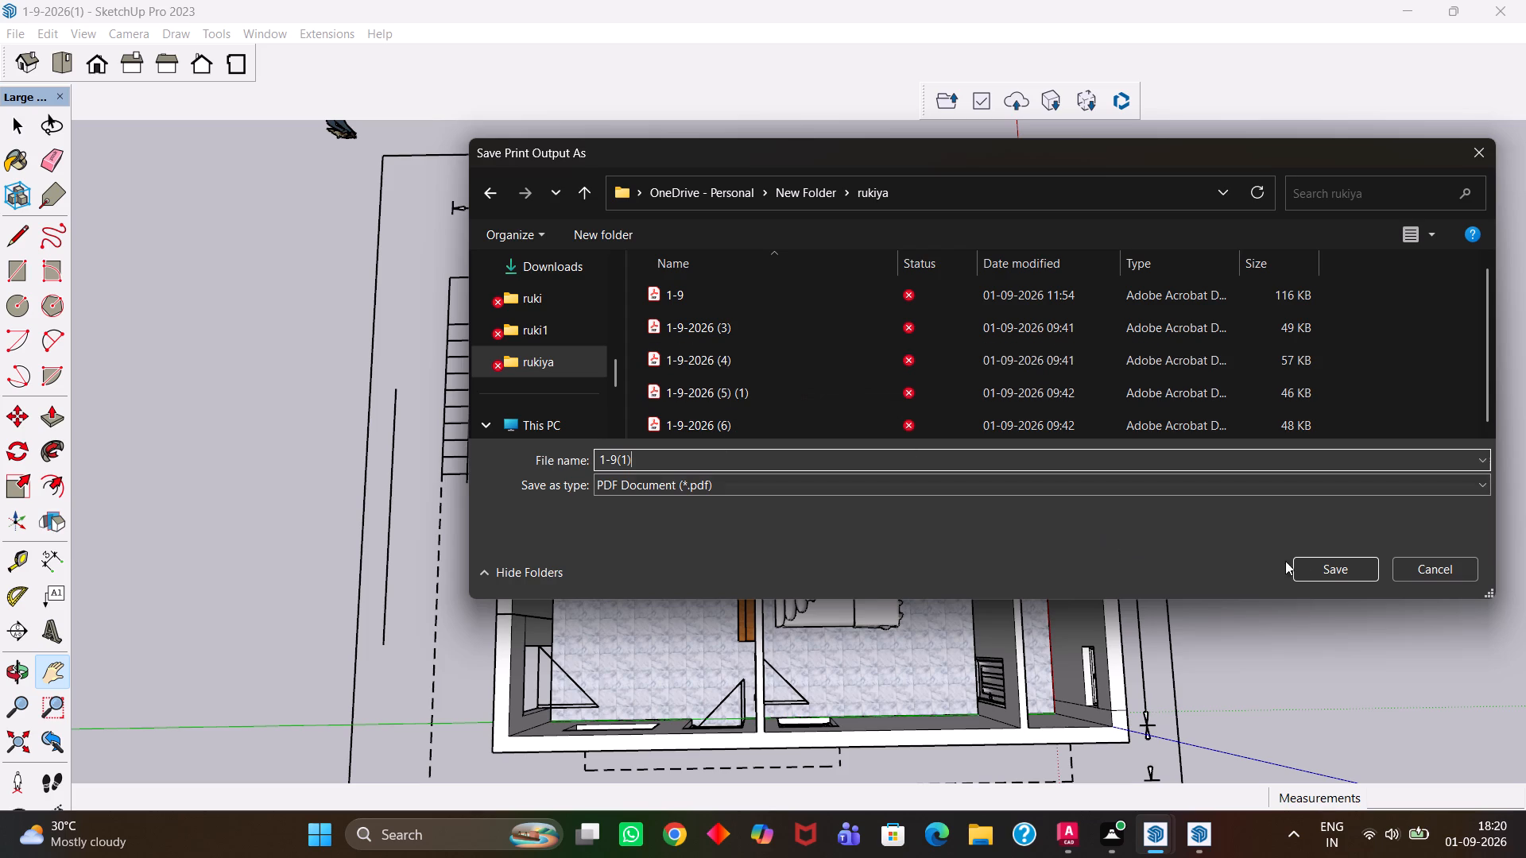
pyautogui.click(1327, 567)
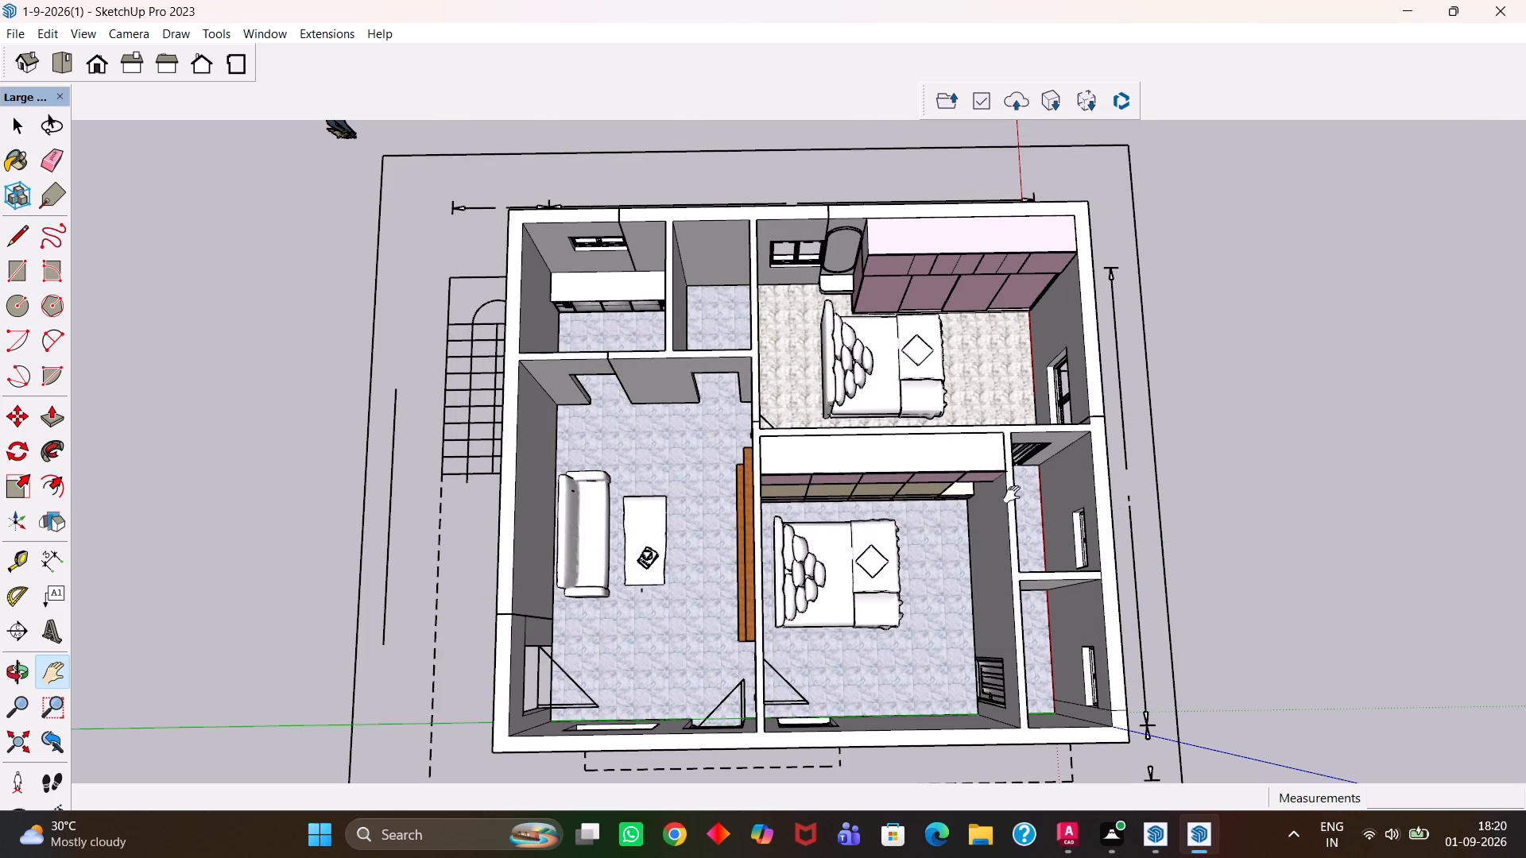
# Look over the printed house view in the 1-9(1) PDF in Adobe Acrobat and return to the SketchUp model.
pyautogui.scroll(5, 893, 473)
pyautogui.moveTo(883, 517); pyautogui.dragTo(817, 455, button='middle')
pyautogui.scroll(1, 834, 485)
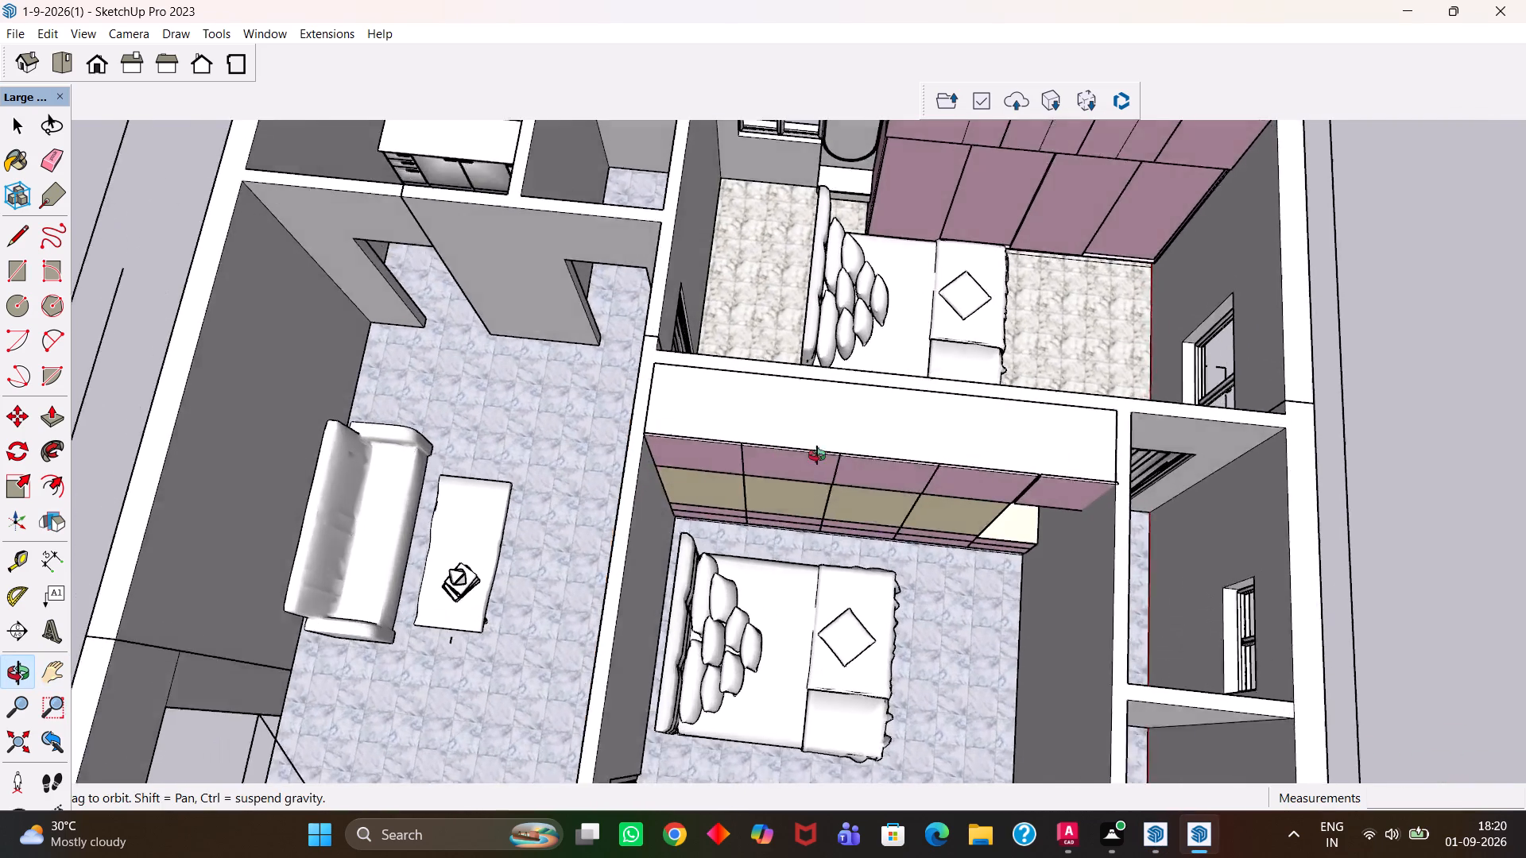
pyautogui.moveTo(817, 455); pyautogui.dragTo(837, 415, button='middle')
pyautogui.moveTo(835, 392); pyautogui.dragTo(835, 495)
pyautogui.moveTo(823, 509); pyautogui.dragTo(834, 462, button='middle')
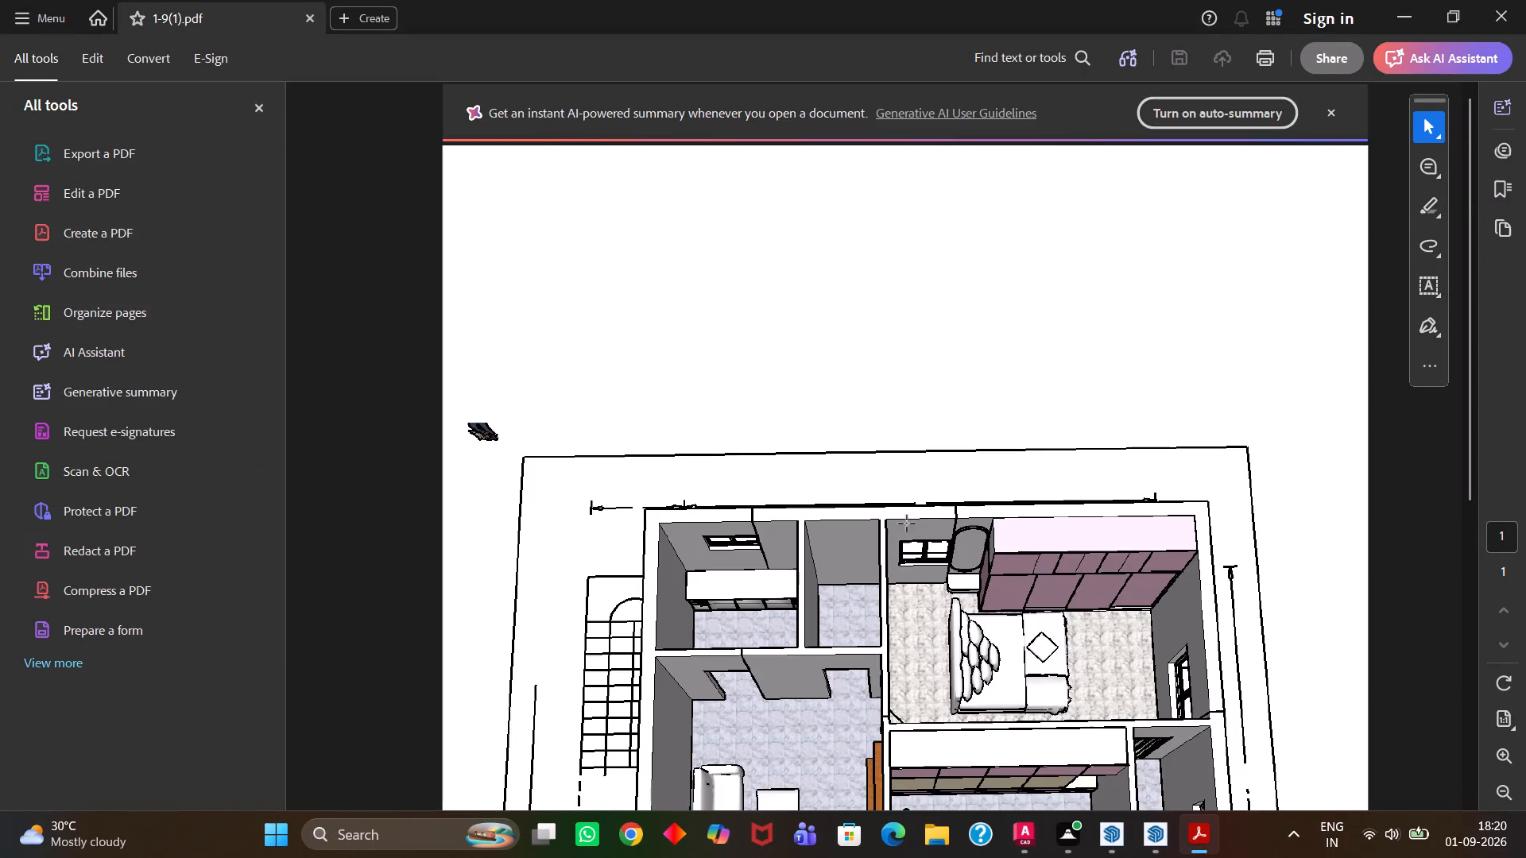
pyautogui.scroll(-5, 904, 519)
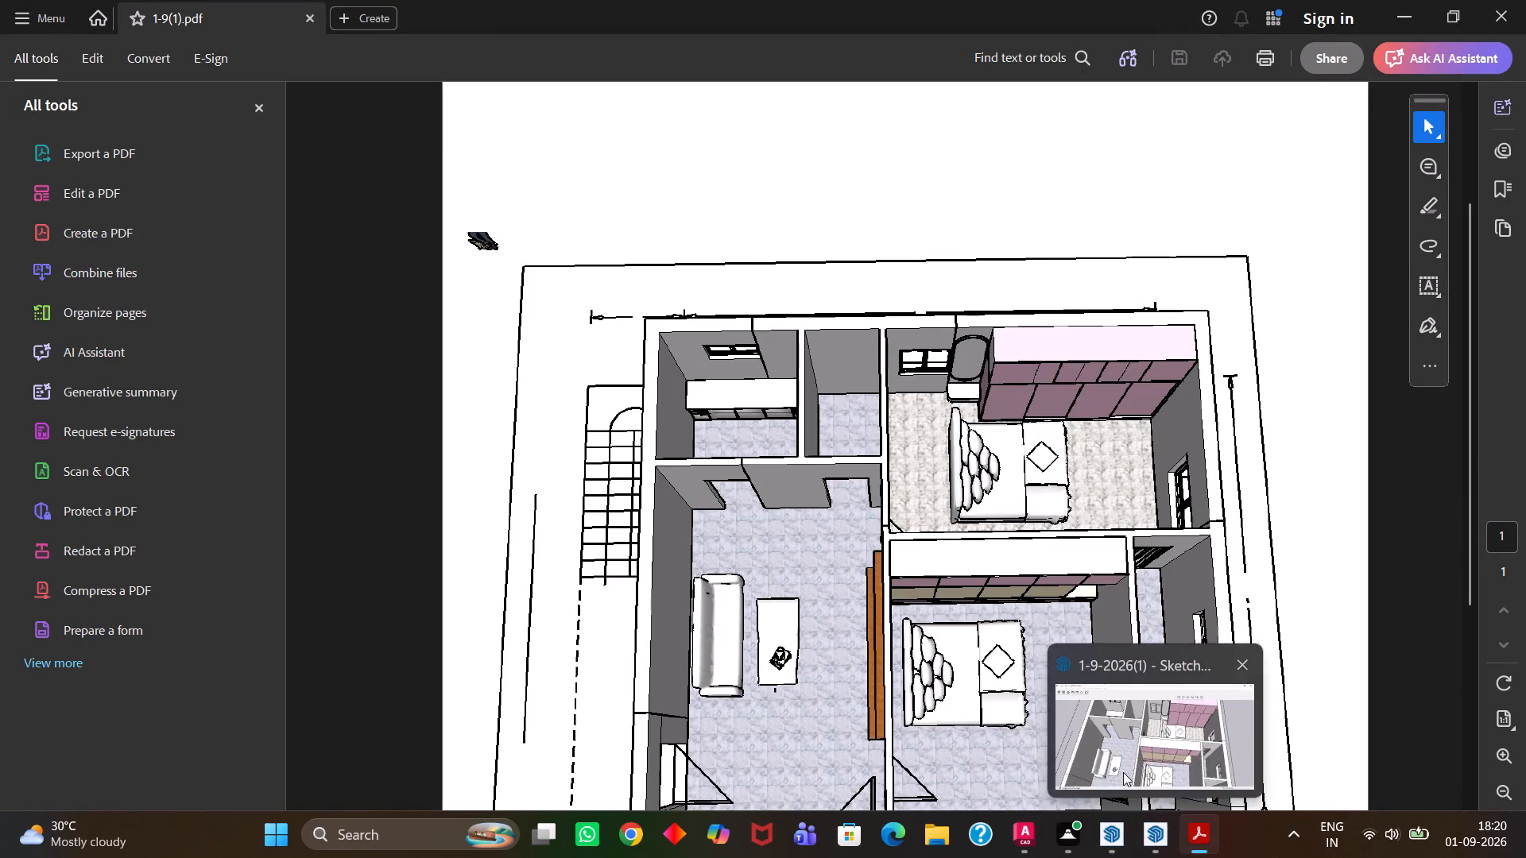
pyautogui.click(1123, 772)
# Print a closer, angled view of the living room and both bedrooms, showing the wardrobe fronts, with Microsoft Print to PDF.
pyautogui.scroll(2, 850, 537)
pyautogui.scroll(-2, 846, 531)
pyautogui.moveTo(785, 532); pyautogui.dragTo(841, 502, button='middle')
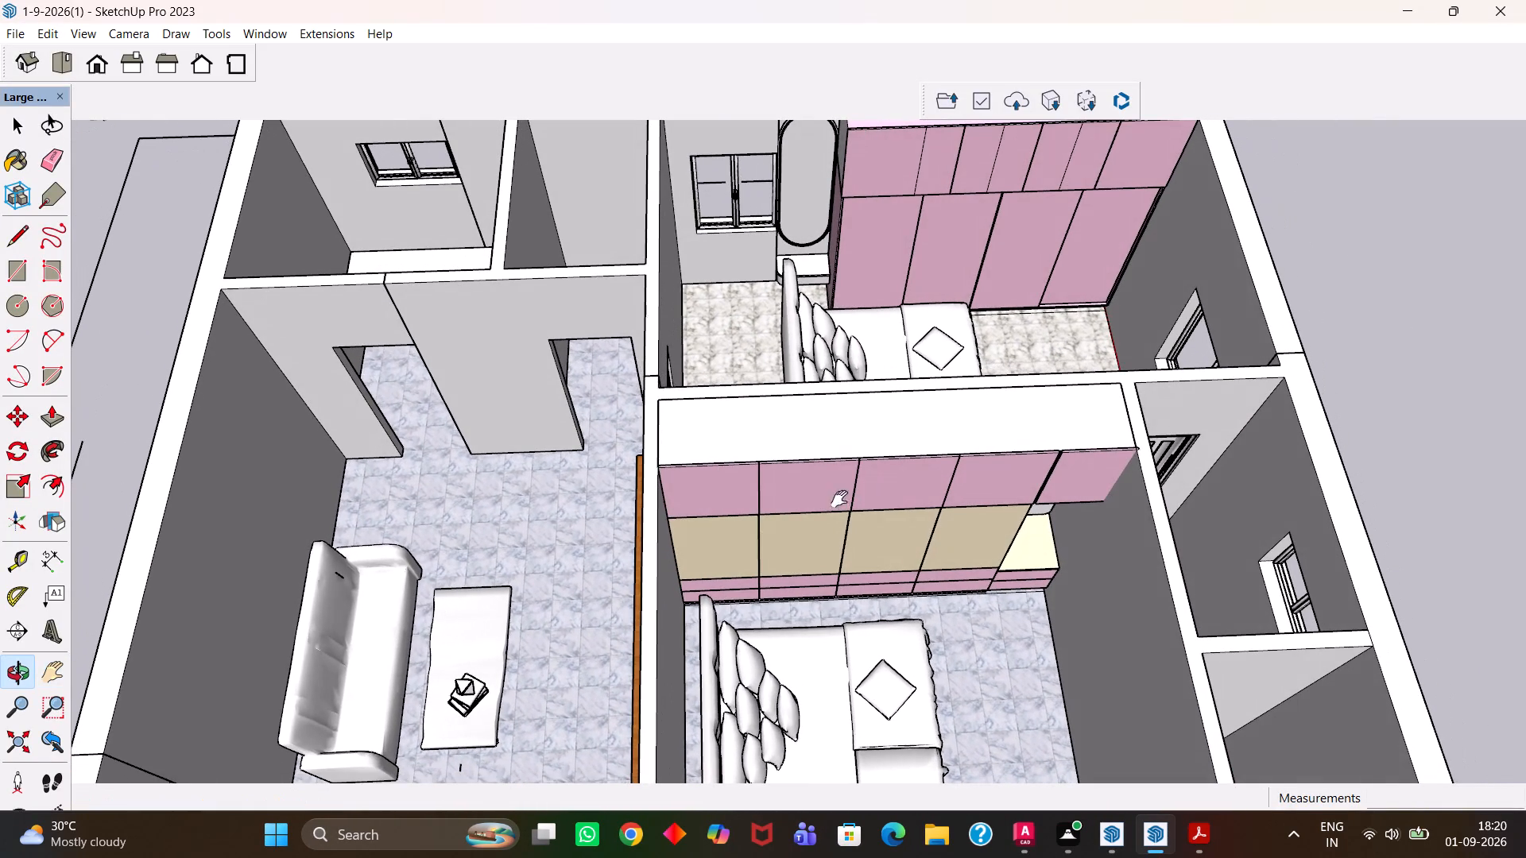
pyautogui.scroll(-2, 838, 485)
pyautogui.moveTo(906, 511); pyautogui.dragTo(805, 492, button='middle')
pyautogui.moveTo(805, 482); pyautogui.dragTo(814, 488, button='middle')
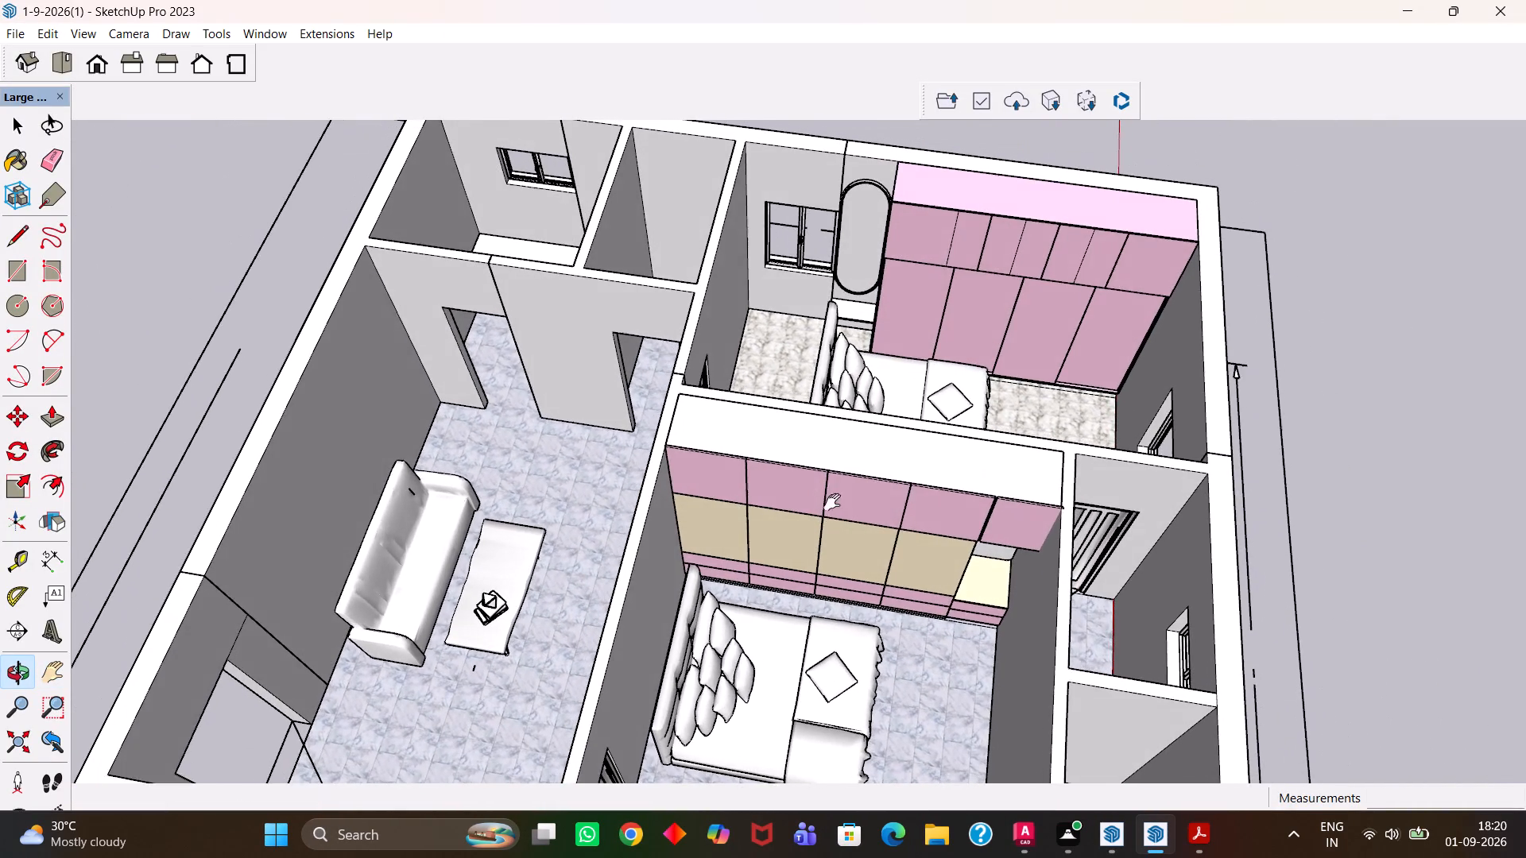
pyautogui.middleClick(843, 511)
pyautogui.scroll(-2, 843, 511)
pyautogui.moveTo(819, 511); pyautogui.dragTo(889, 528, button='middle')
pyautogui.middleClick(889, 528)
pyautogui.middleClick(889, 528)
pyautogui.moveTo(937, 512); pyautogui.dragTo(912, 605)
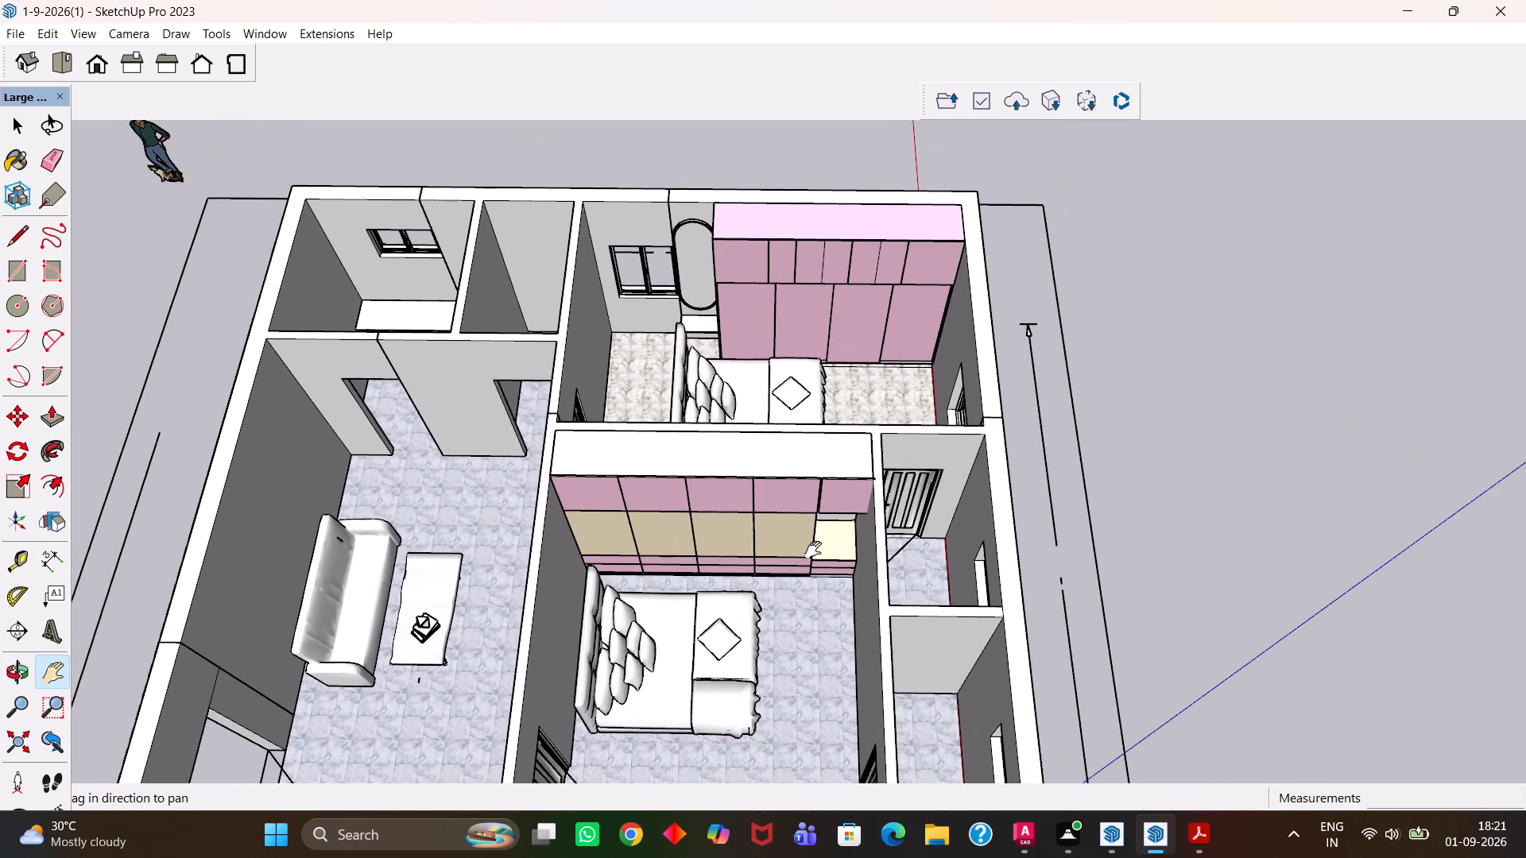
pyautogui.moveTo(817, 550); pyautogui.dragTo(900, 543)
pyautogui.scroll(1, 901, 541)
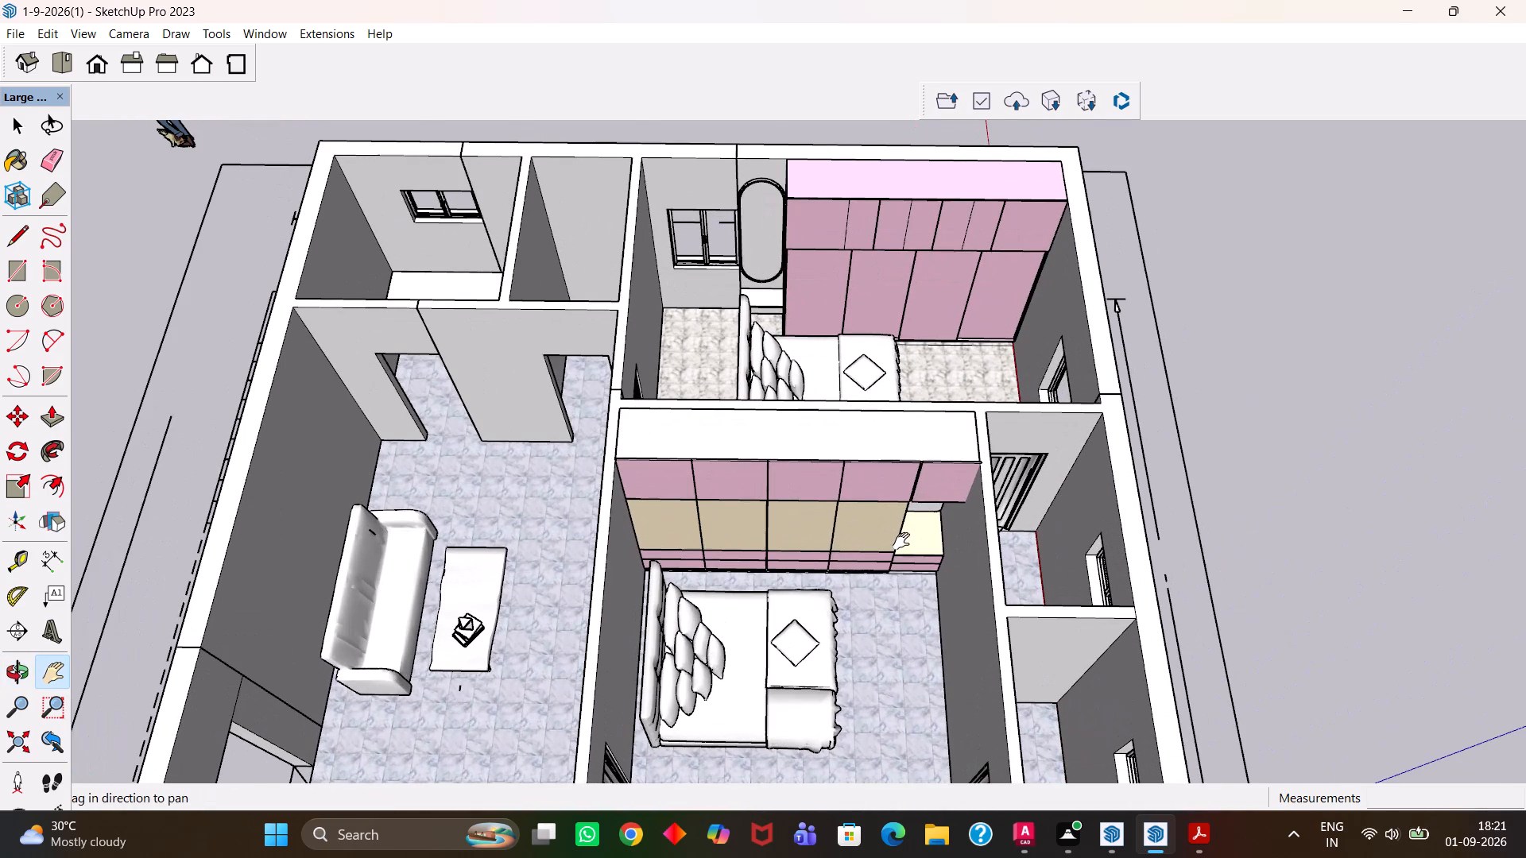
pyautogui.scroll(1, 901, 541)
pyautogui.scroll(-1, 901, 541)
pyautogui.moveTo(903, 539); pyautogui.dragTo(945, 520)
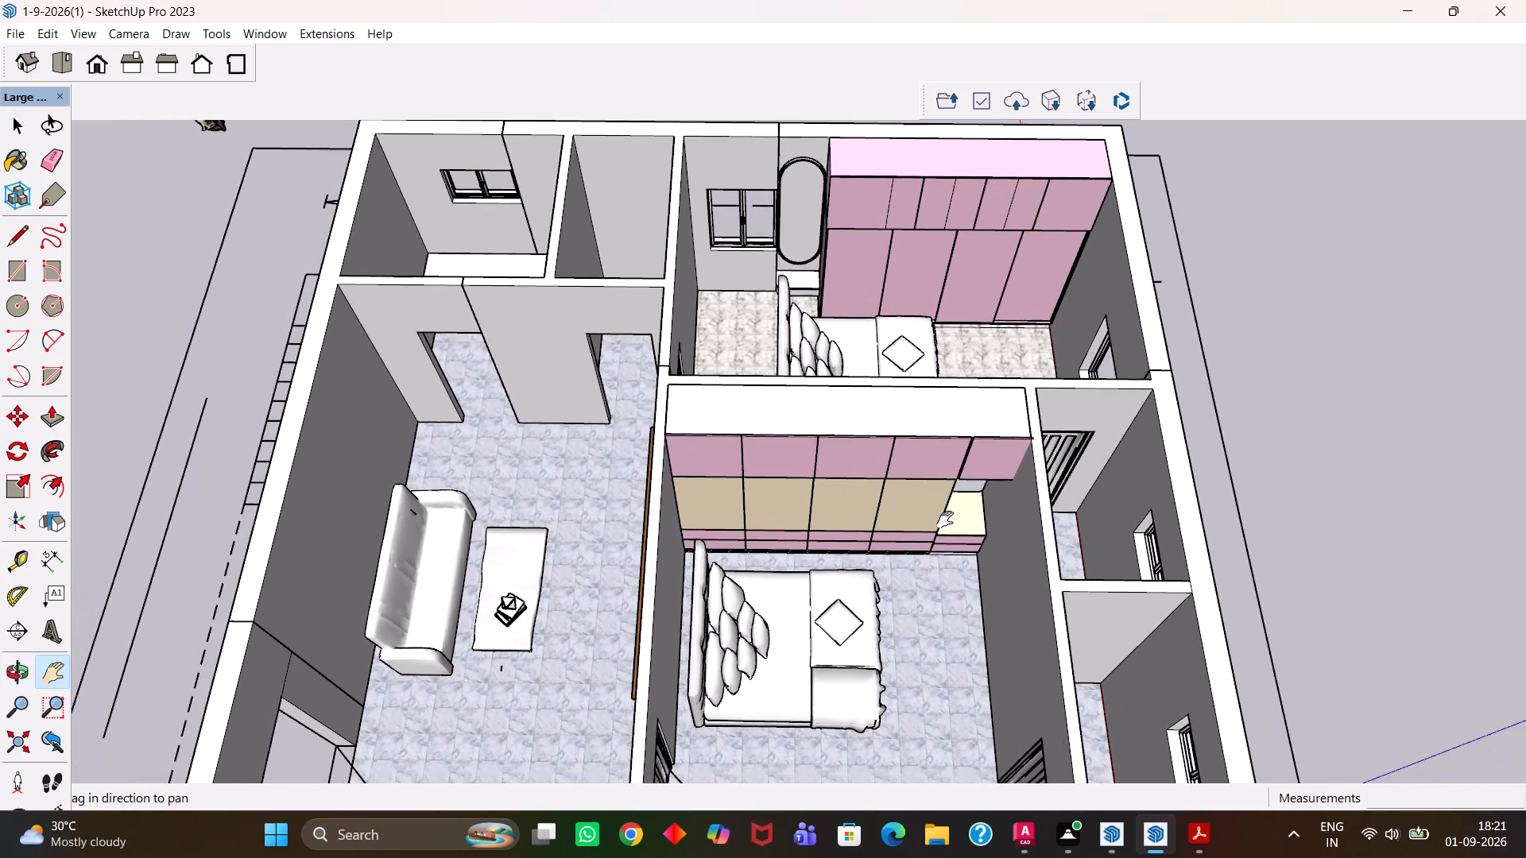
pyautogui.moveTo(945, 520); pyautogui.dragTo(942, 532)
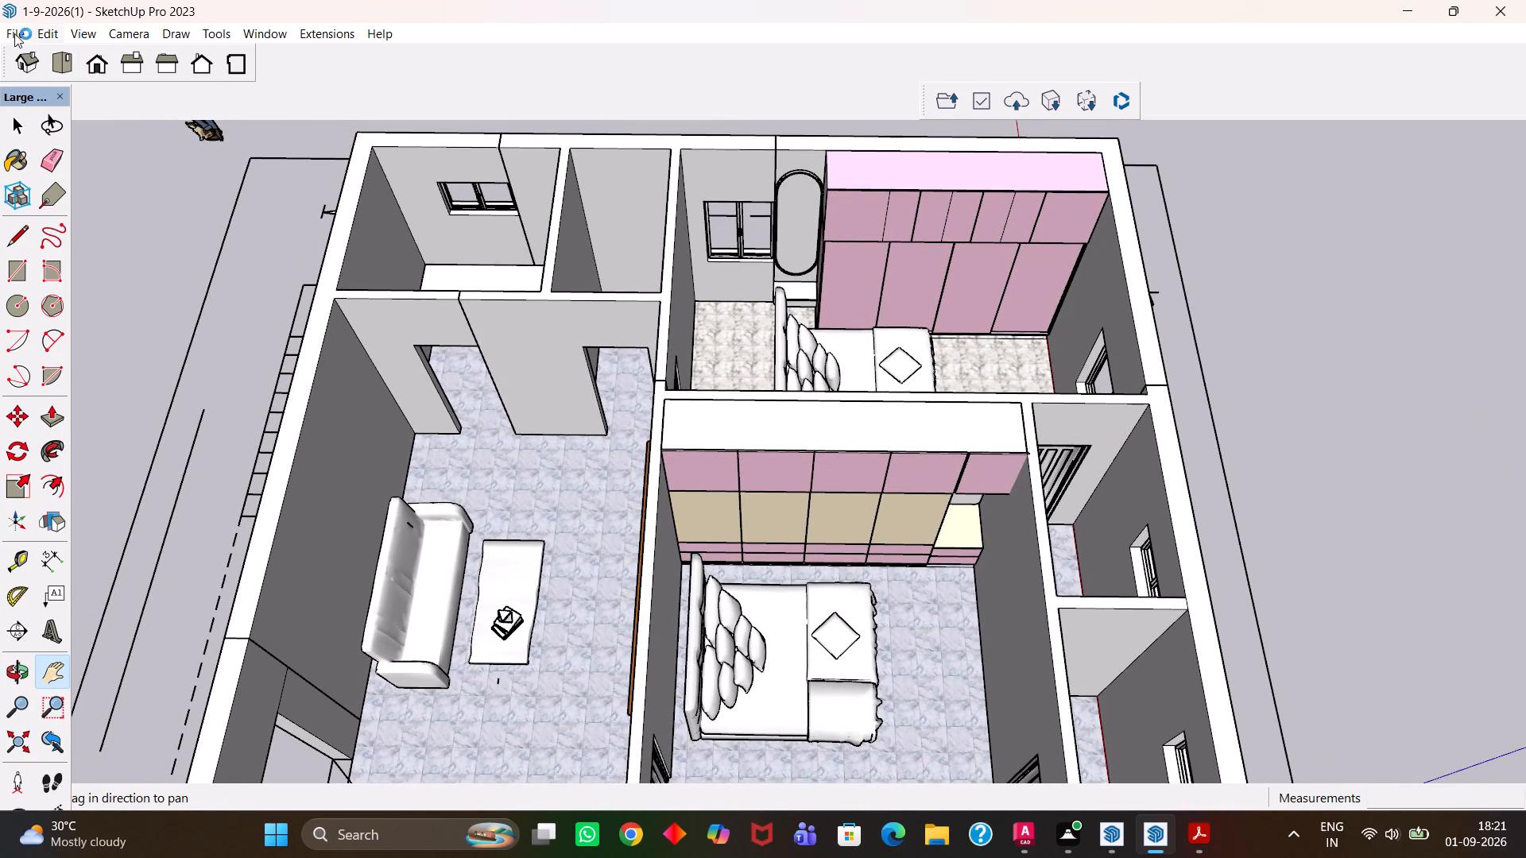
pyautogui.click(12, 30)
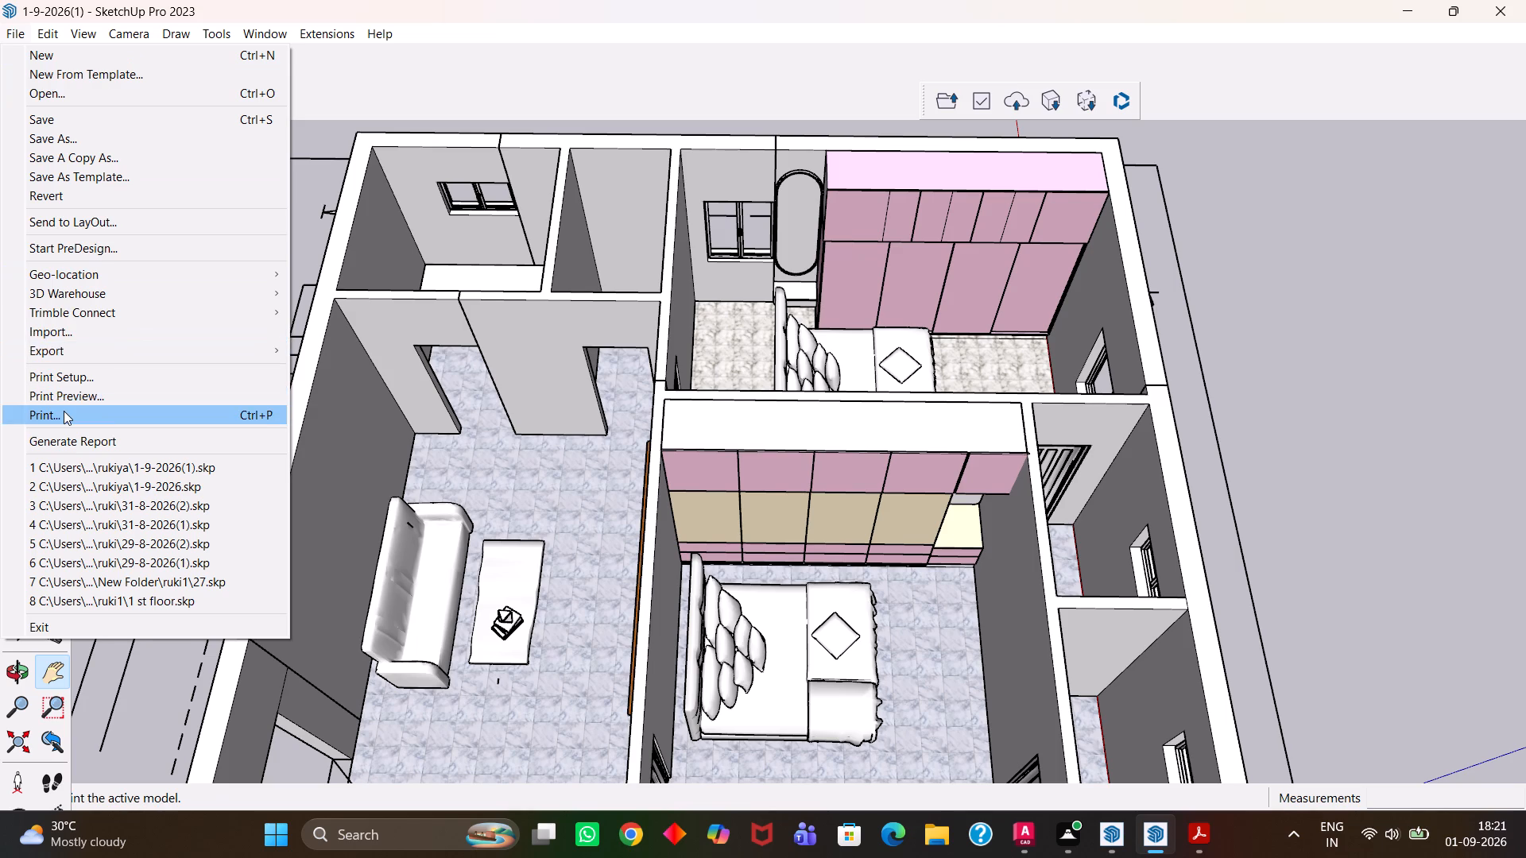
pyautogui.click(64, 411)
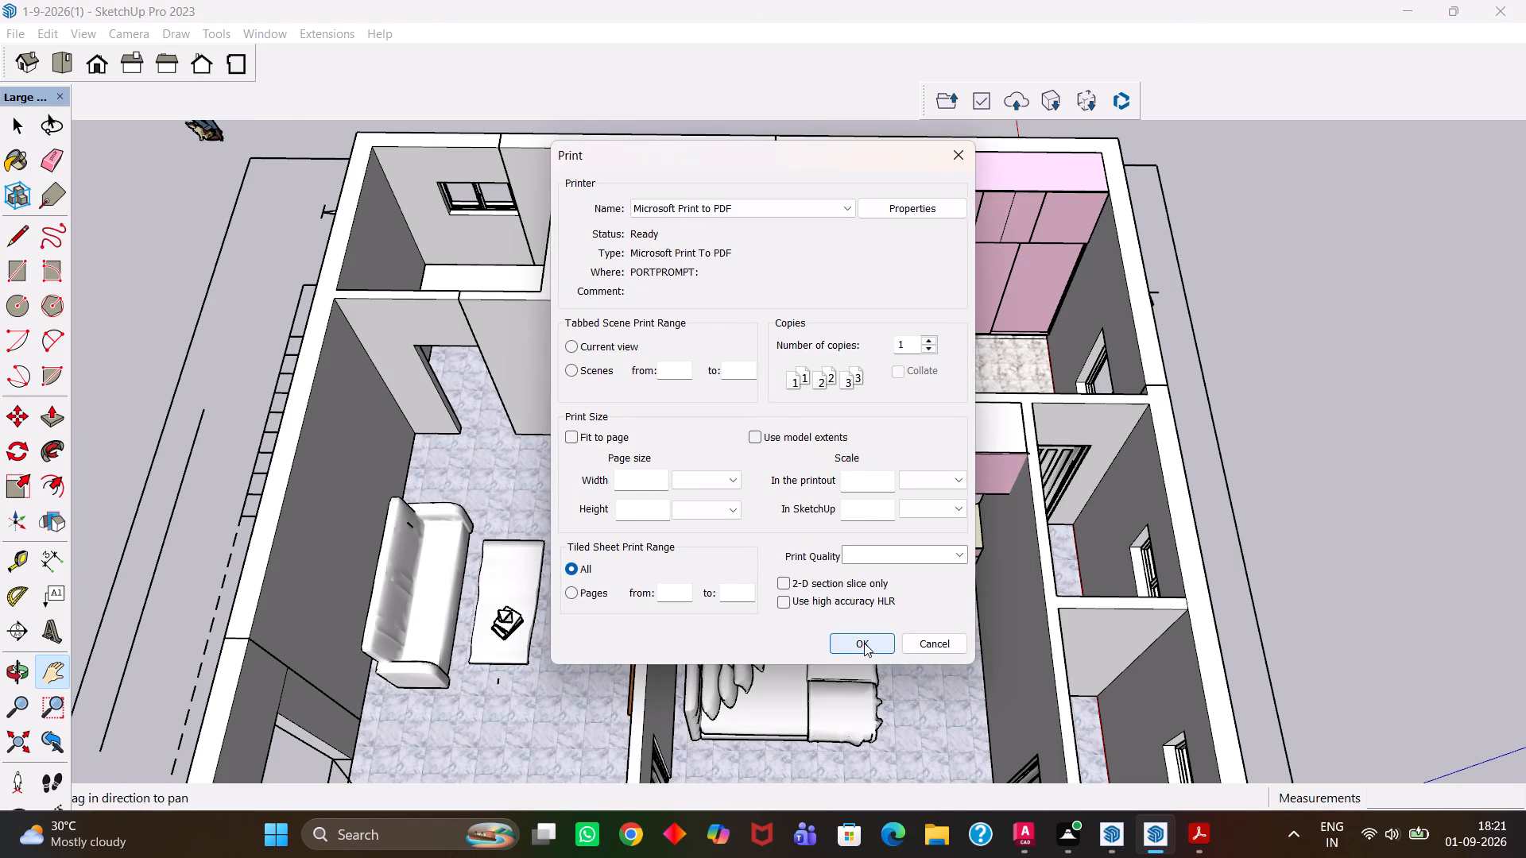
pyautogui.click(864, 643)
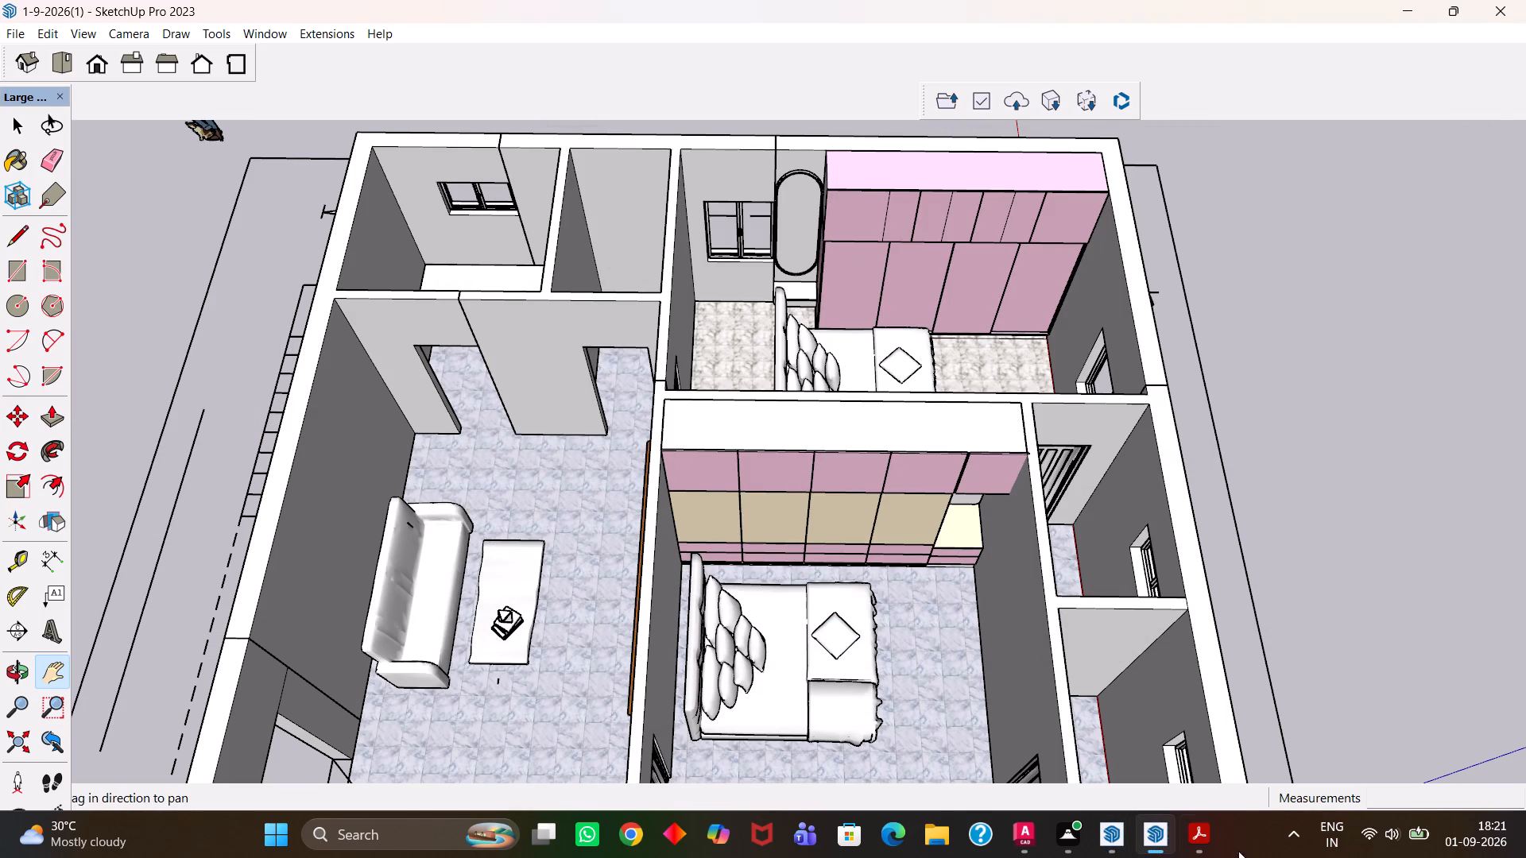
pyautogui.click(1149, 777)
pyautogui.click(1167, 762)
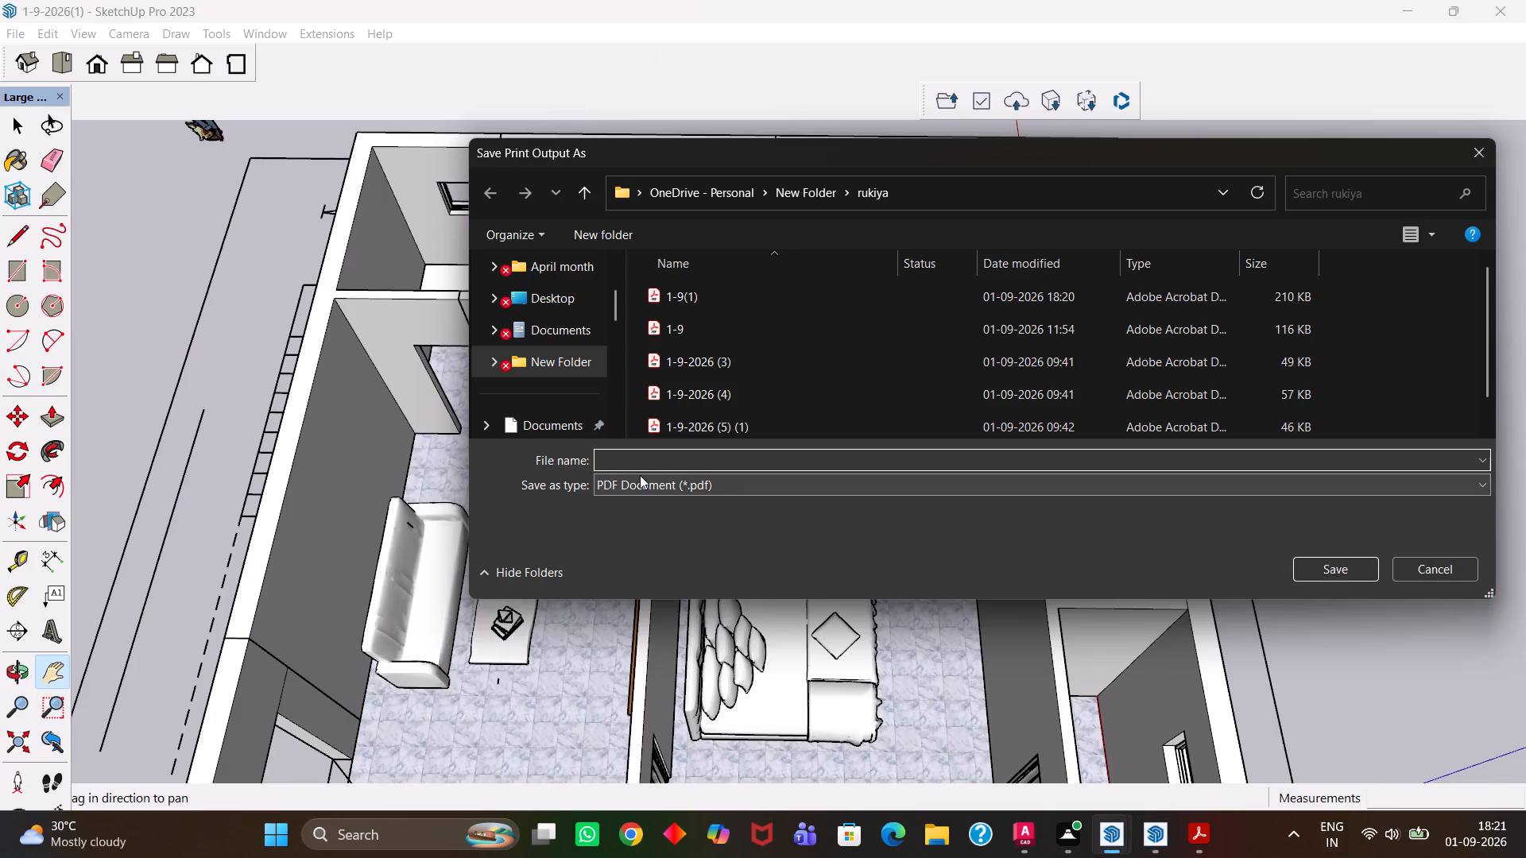
# Save the print output as a PDF named 1-9(2) in the rukiya folder.
pyautogui.press('1')
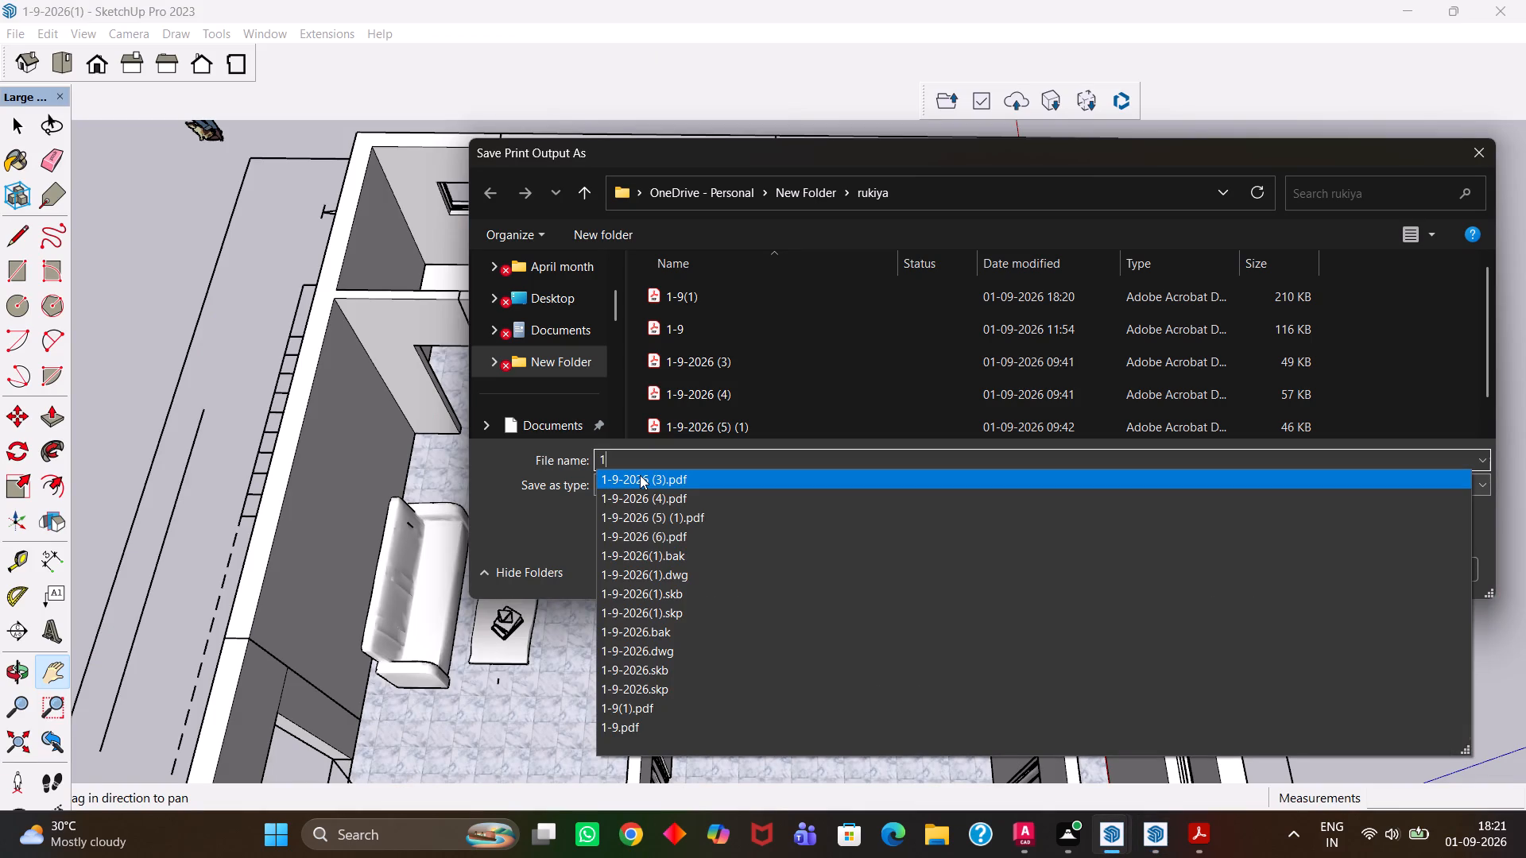
pyautogui.press('-')
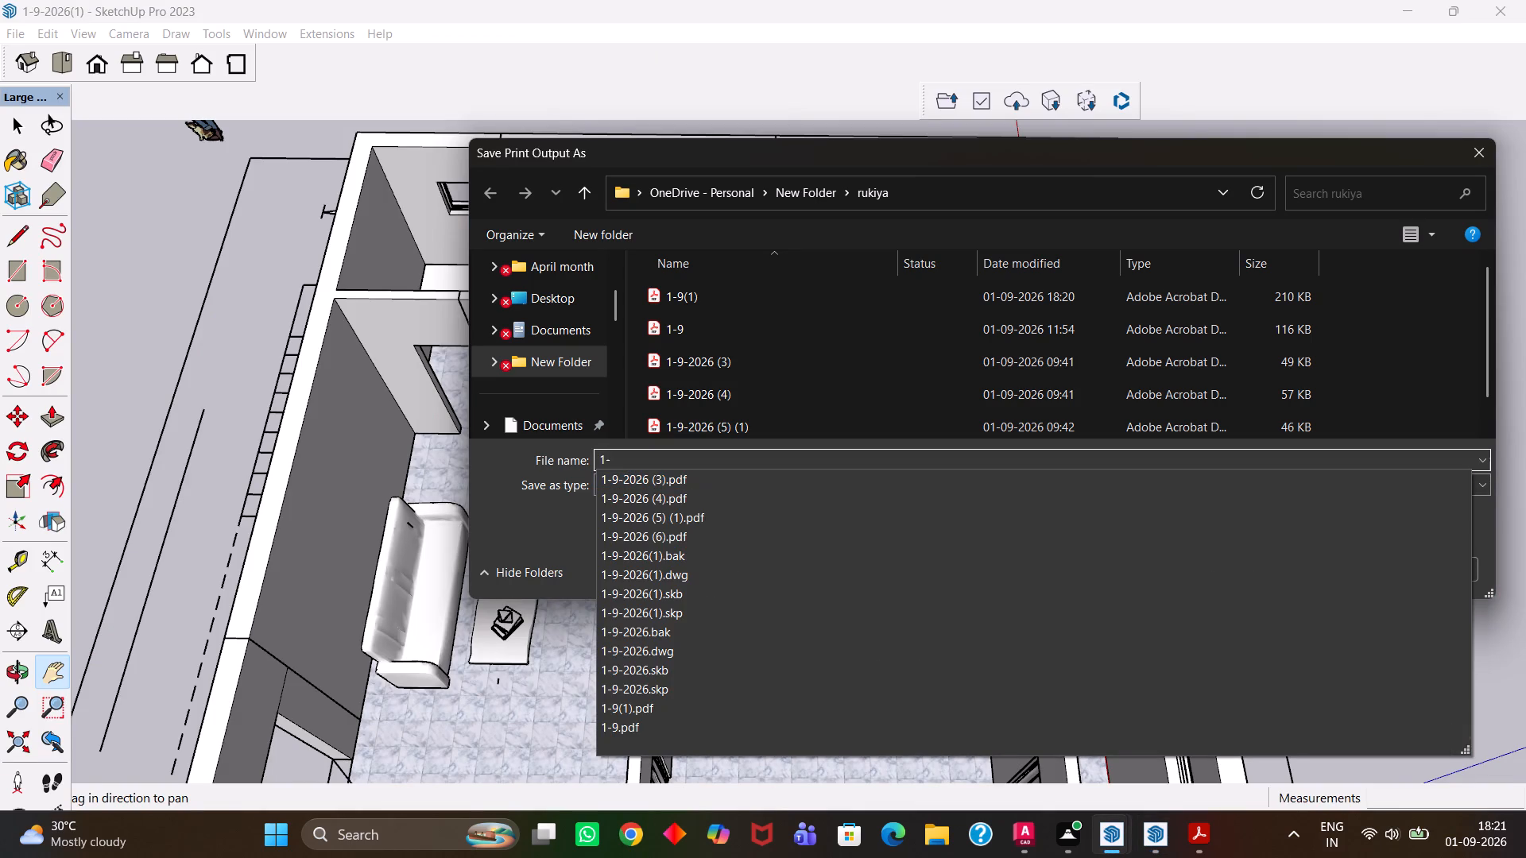
pyautogui.write('9-')
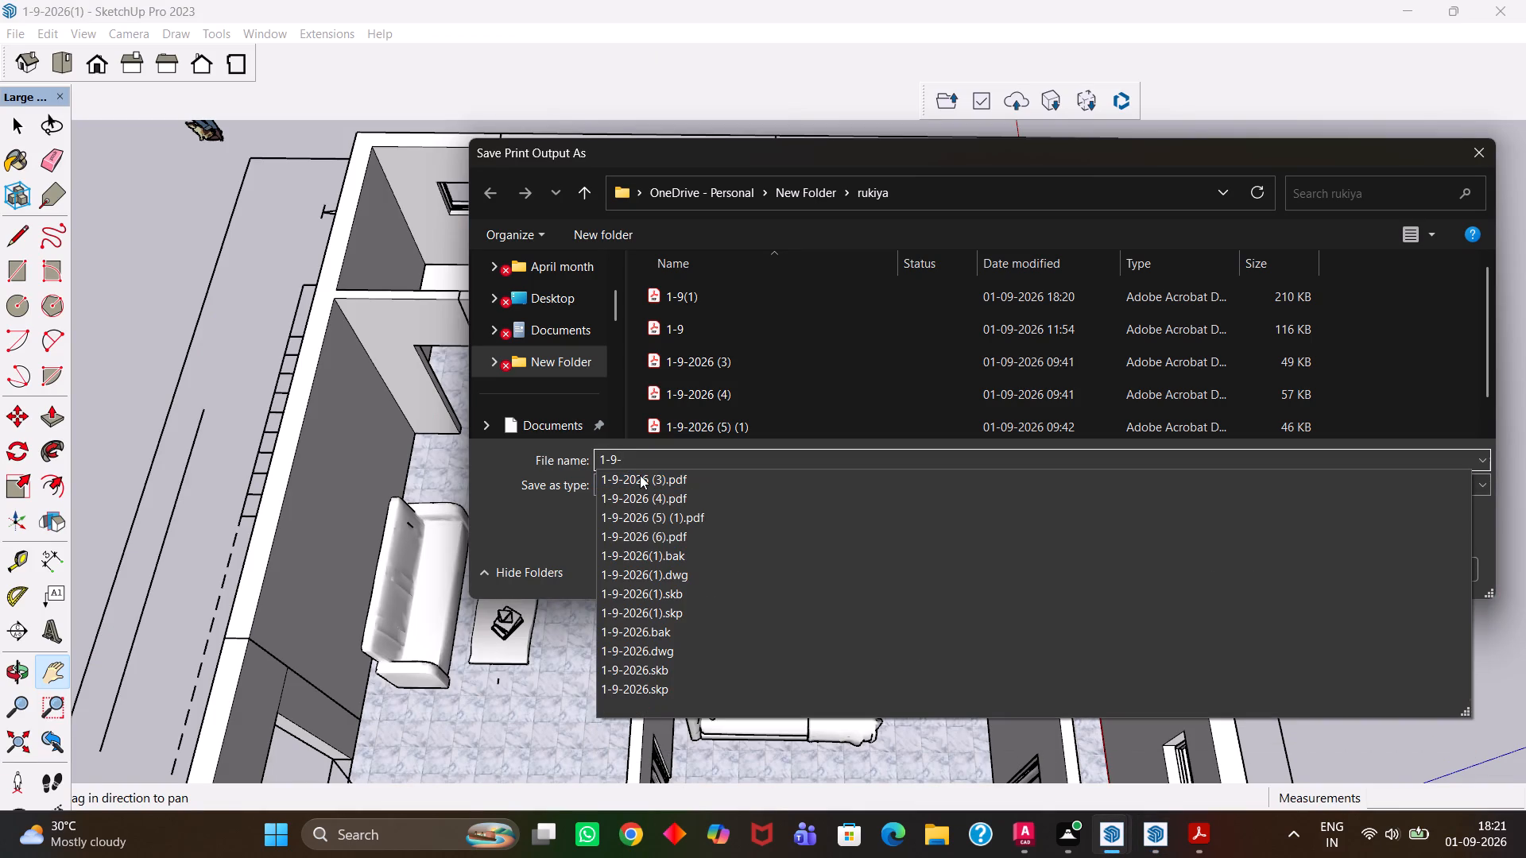
pyautogui.press('BackSpace')
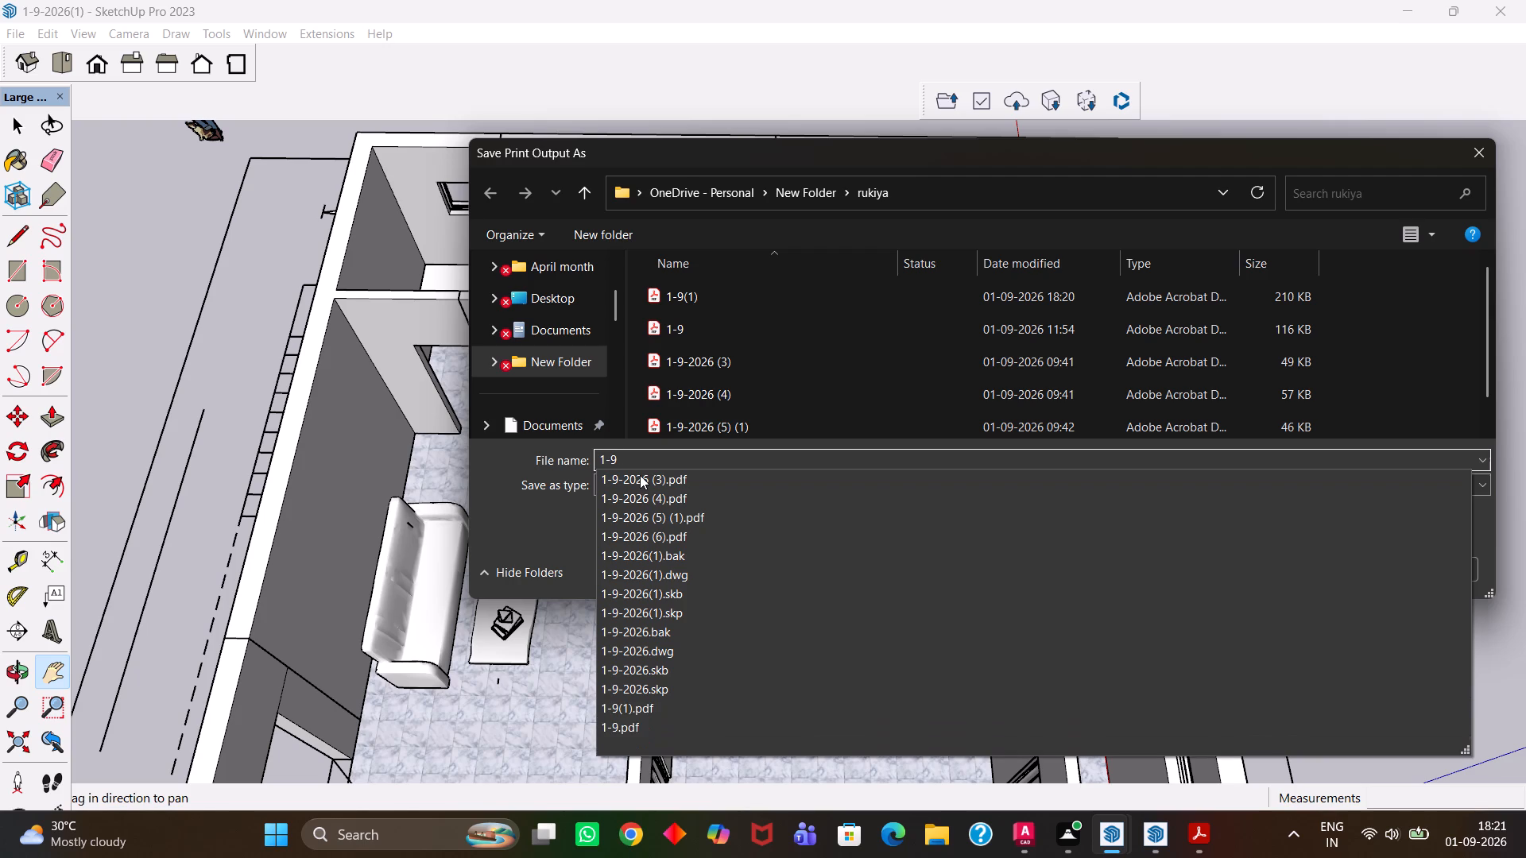
pyautogui.write('(2)')
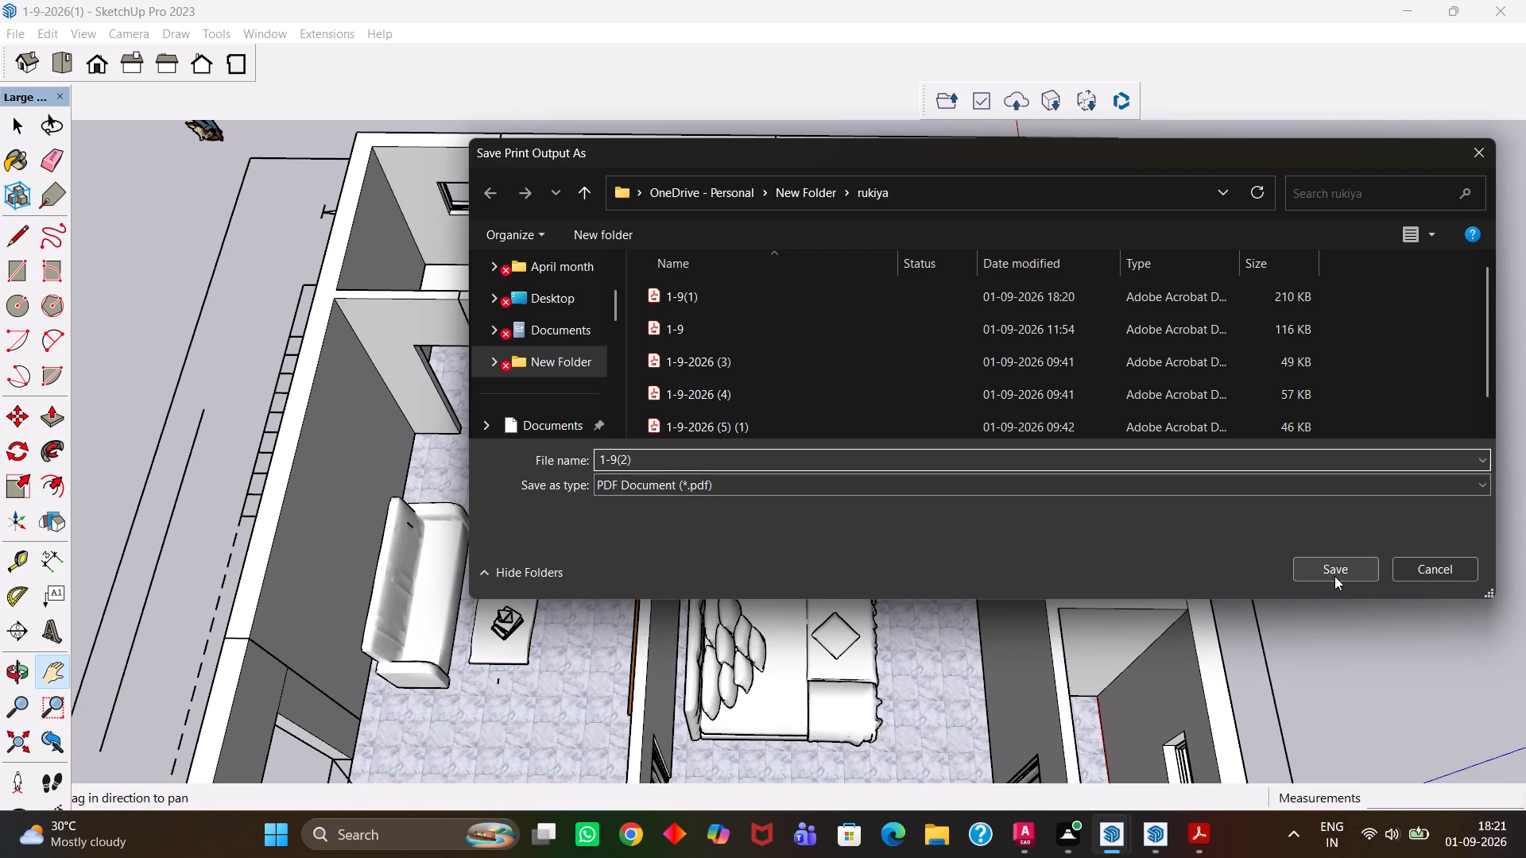
pyautogui.click(1334, 576)
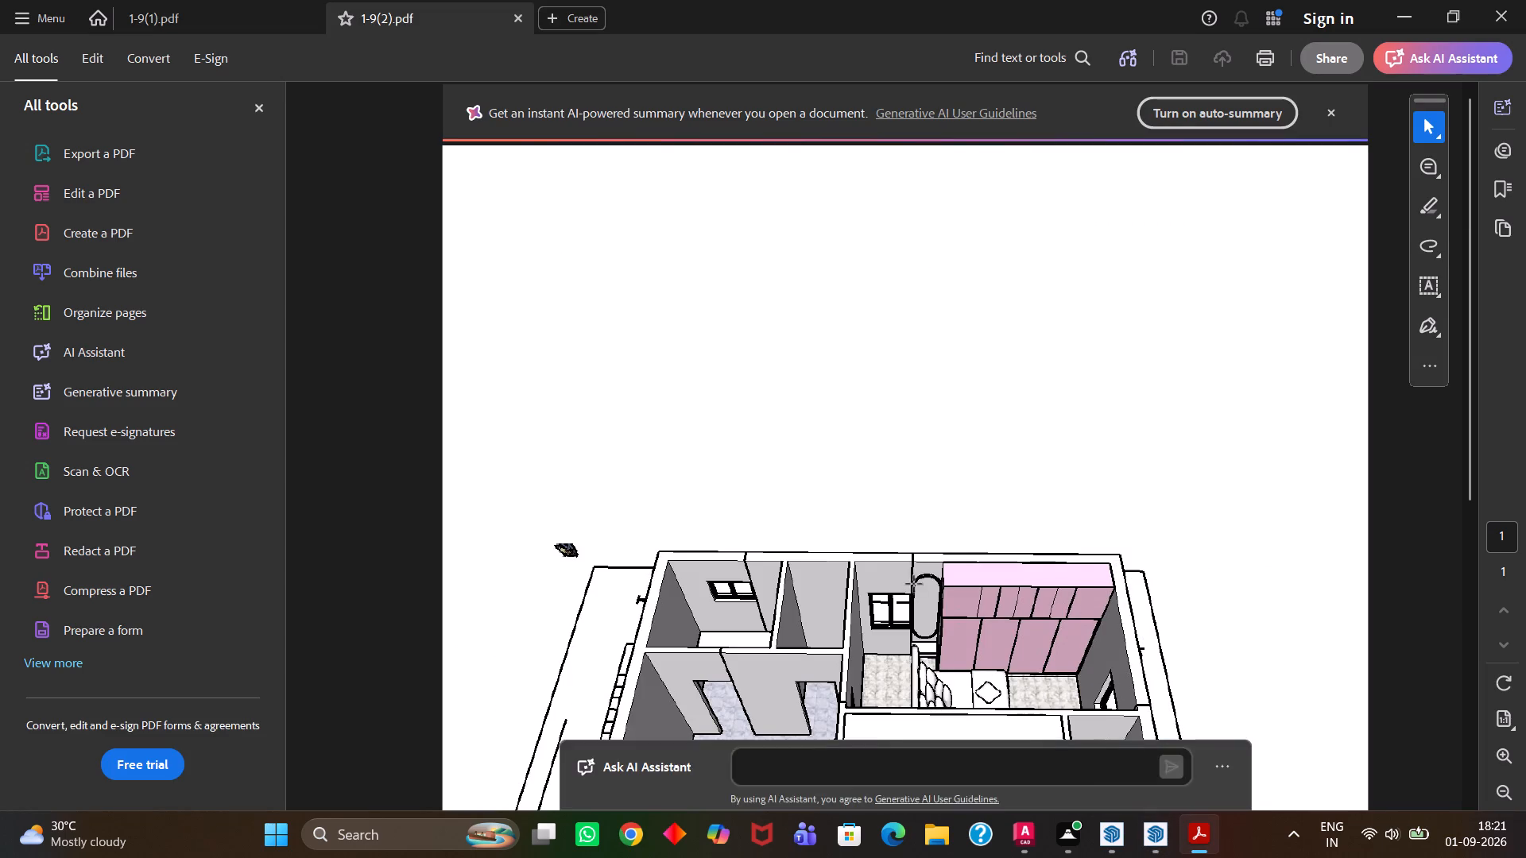
# Look over the printed view of the living room and bedrooms in the 1-9(2) PDF and return to the SketchUp model.
pyautogui.scroll(-8, 915, 585)
pyautogui.scroll(-4, 901, 522)
pyautogui.scroll(4, 900, 514)
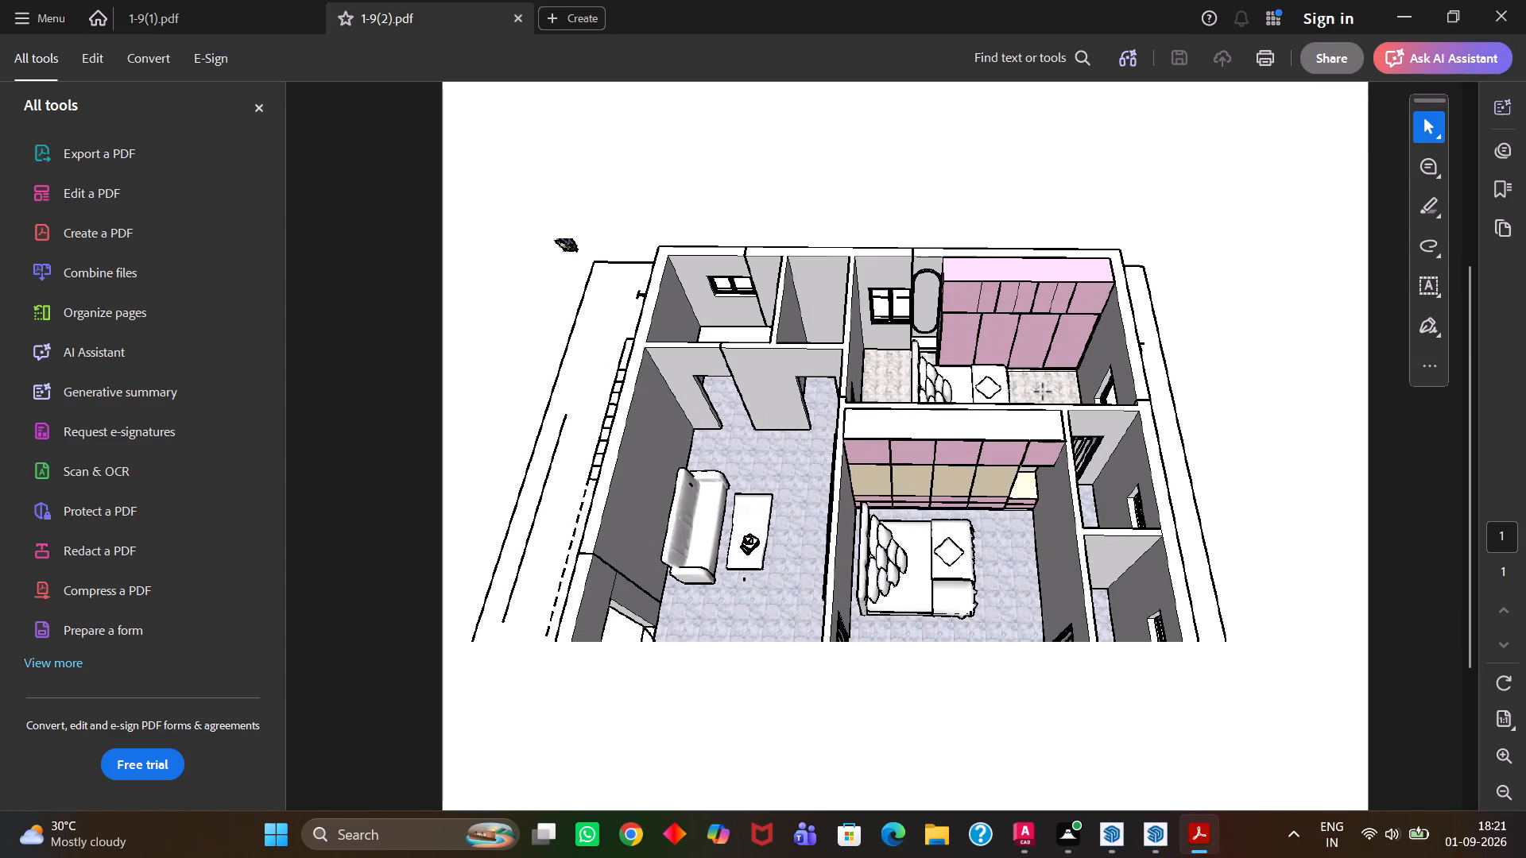
pyautogui.click(1497, 17)
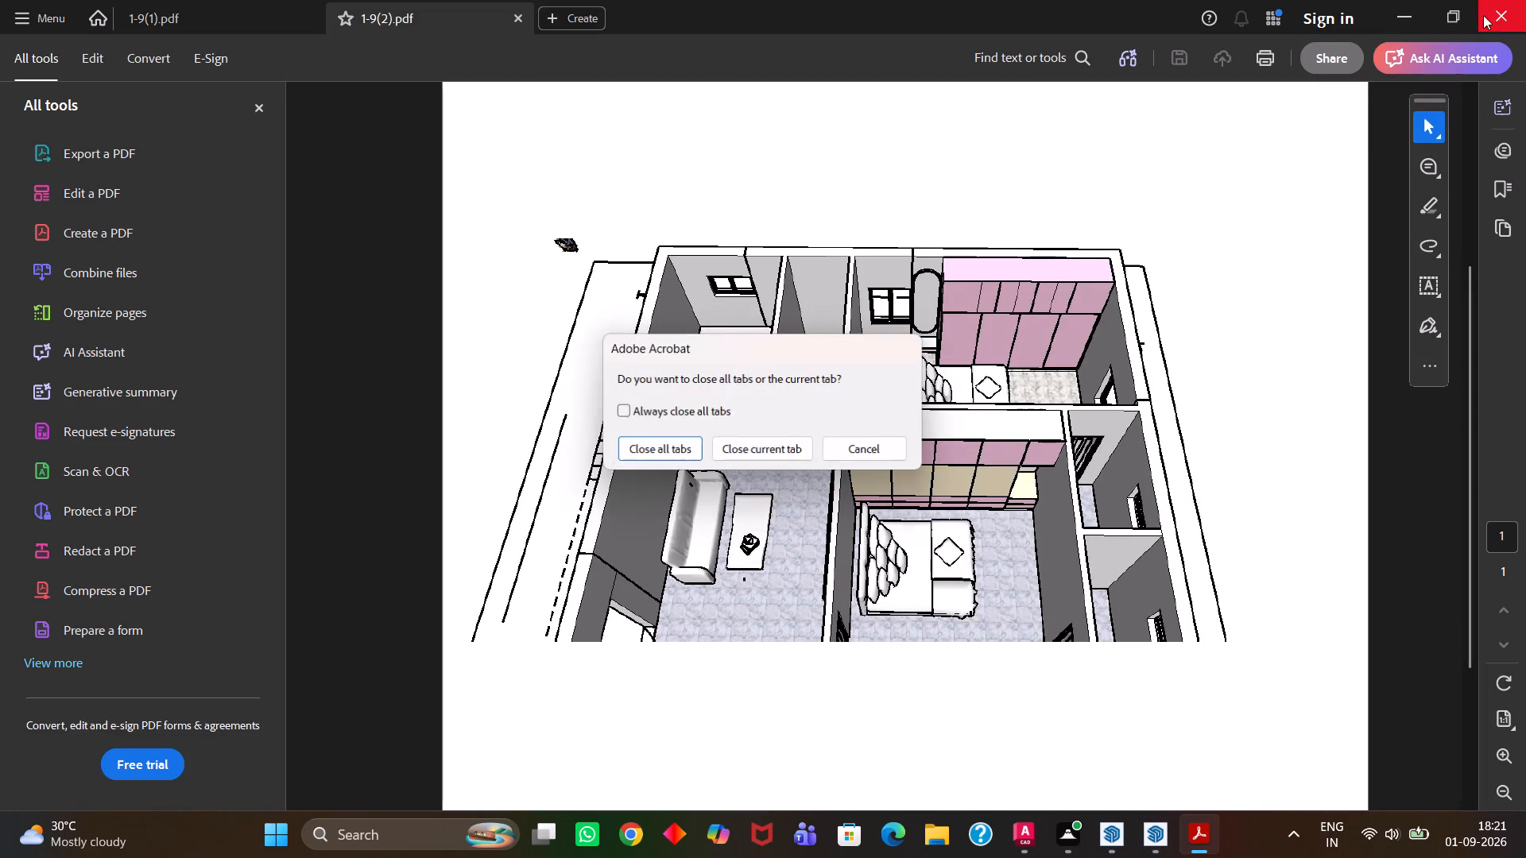
pyautogui.click(1260, 319)
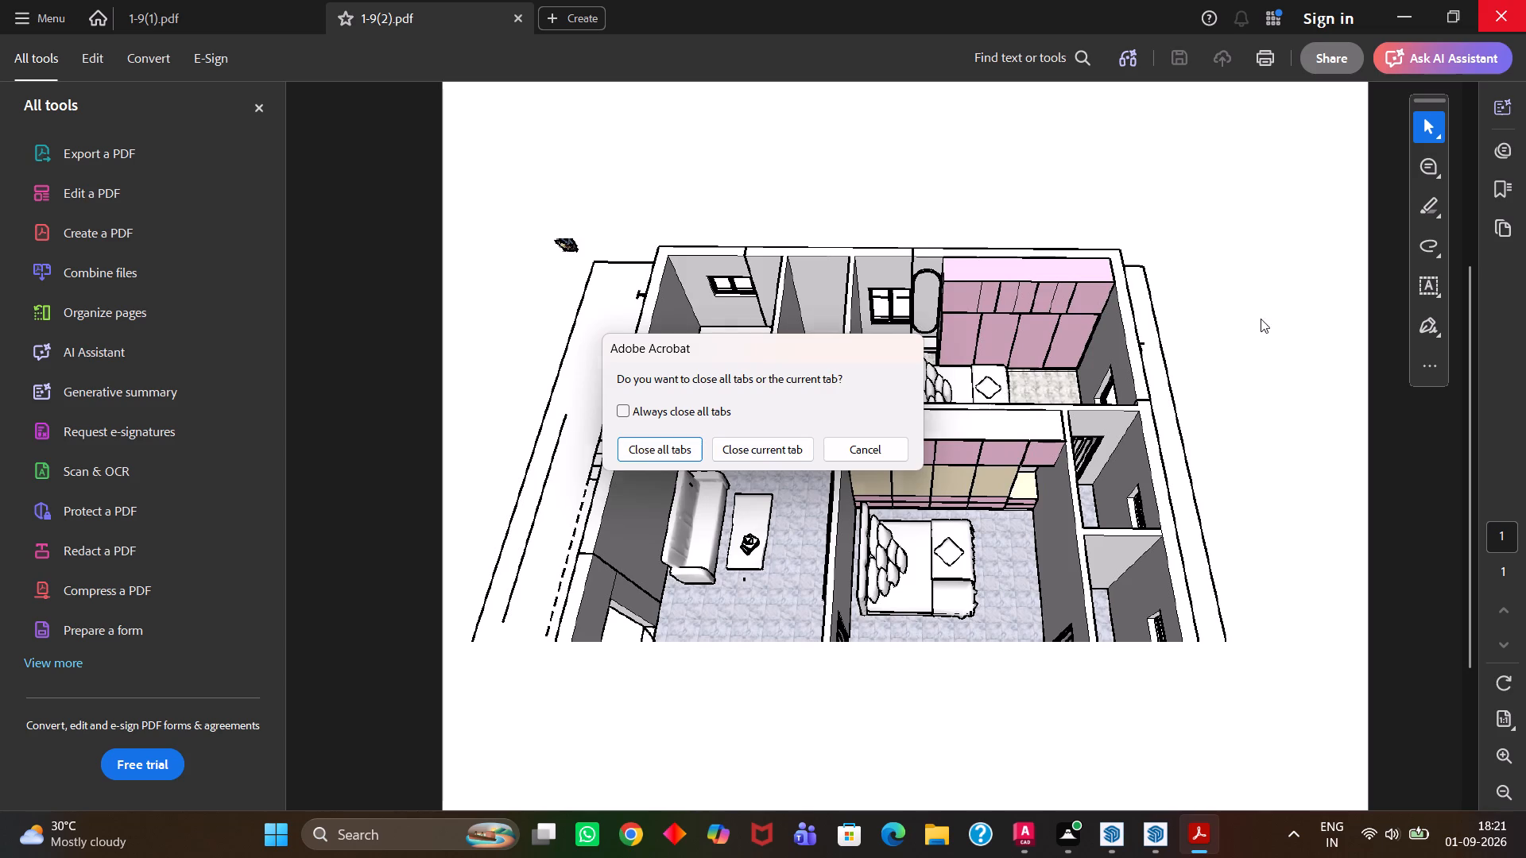
pyautogui.click(1411, 11)
pyautogui.click(861, 448)
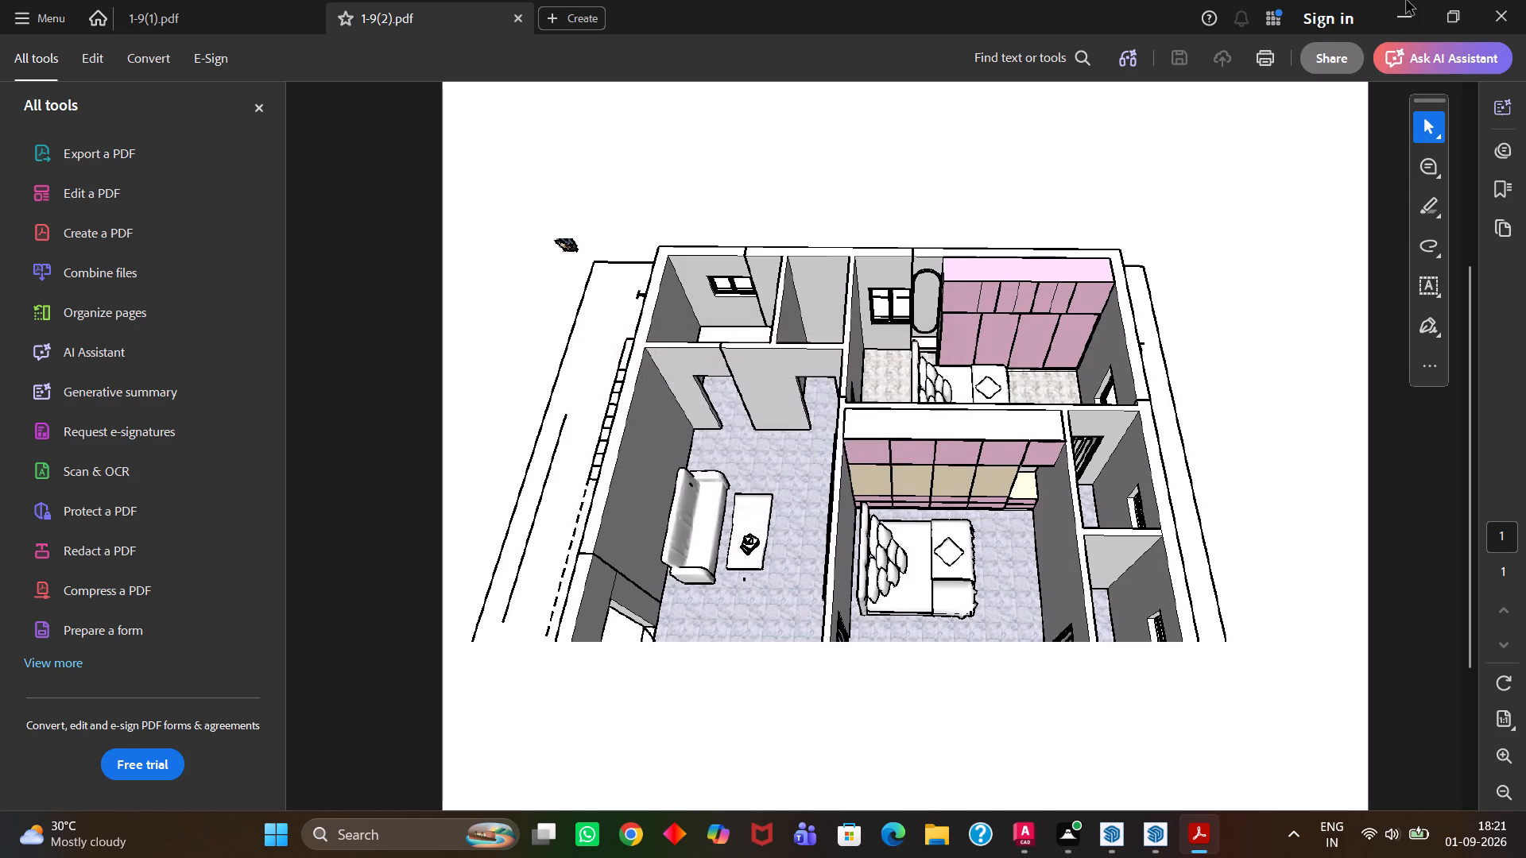
pyautogui.click(1406, 18)
# Examine the furnished house model from above, checking the living room, both bedrooms and the surrounding plot lines.
pyautogui.scroll(-3, 827, 450)
pyautogui.scroll(3, 716, 498)
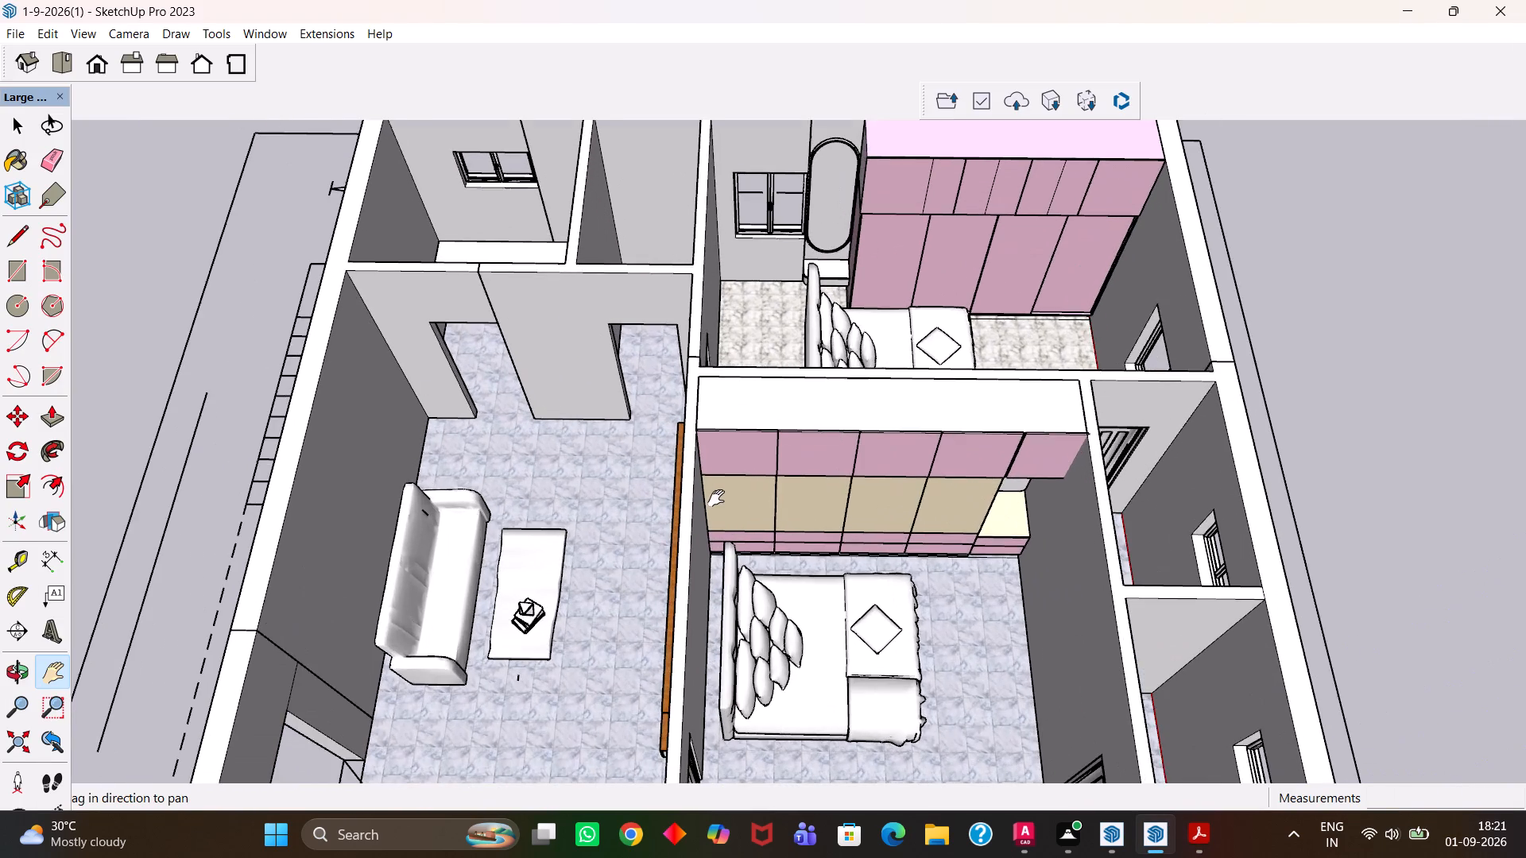
pyautogui.scroll(-4, 715, 508)
pyautogui.press('h')
pyautogui.moveTo(739, 522); pyautogui.dragTo(745, 587, button='middle')
pyautogui.scroll(3, 748, 572)
pyautogui.scroll(-4, 740, 587)
pyautogui.moveTo(656, 544); pyautogui.dragTo(809, 535)
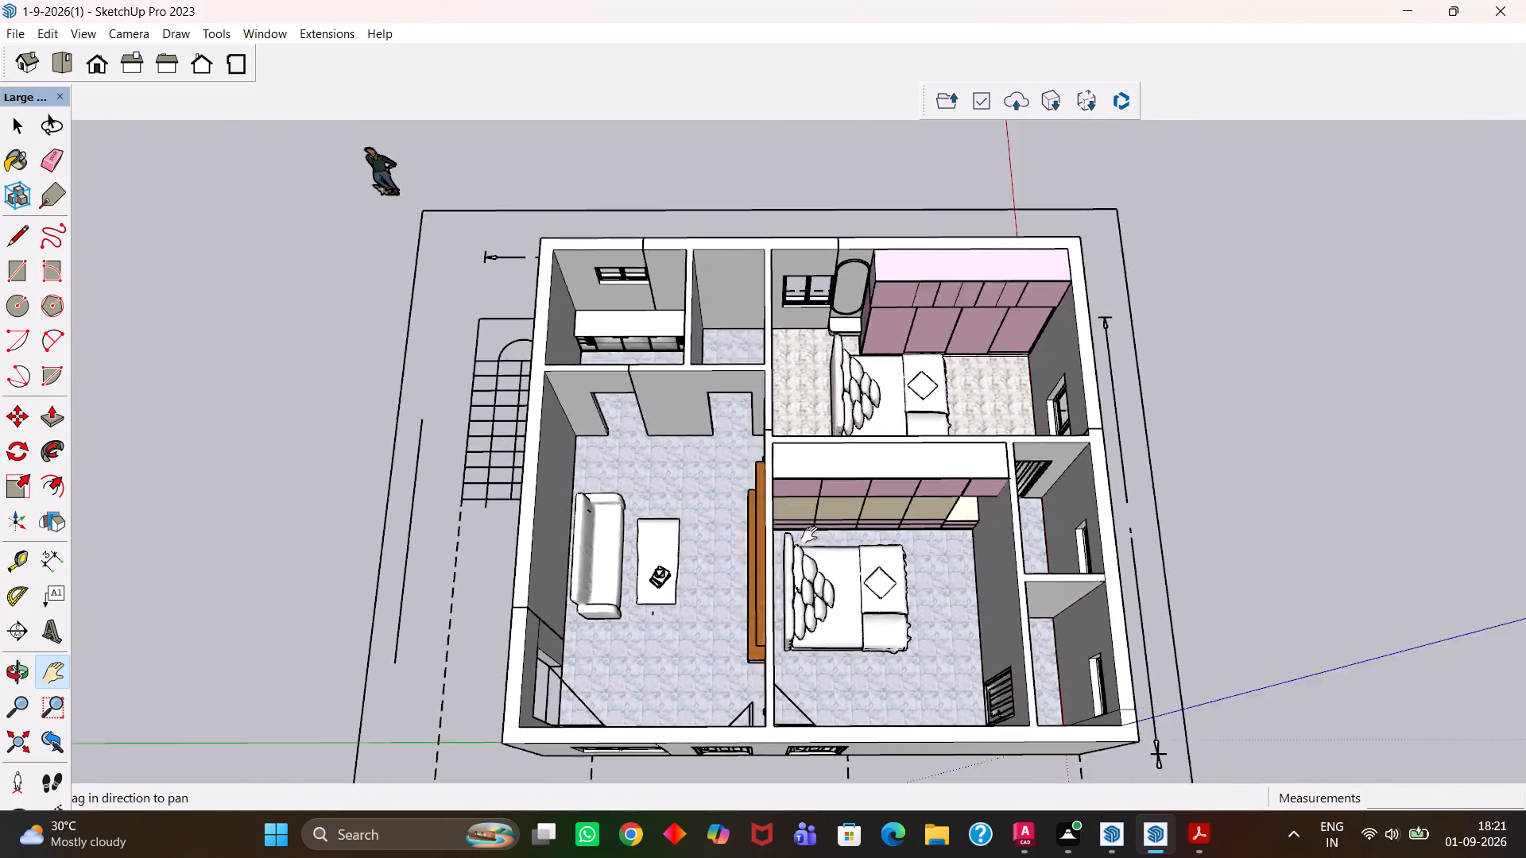
pyautogui.moveTo(809, 535); pyautogui.dragTo(848, 530)
pyautogui.moveTo(904, 553); pyautogui.dragTo(823, 562, button='middle')
pyautogui.scroll(6, 823, 562)
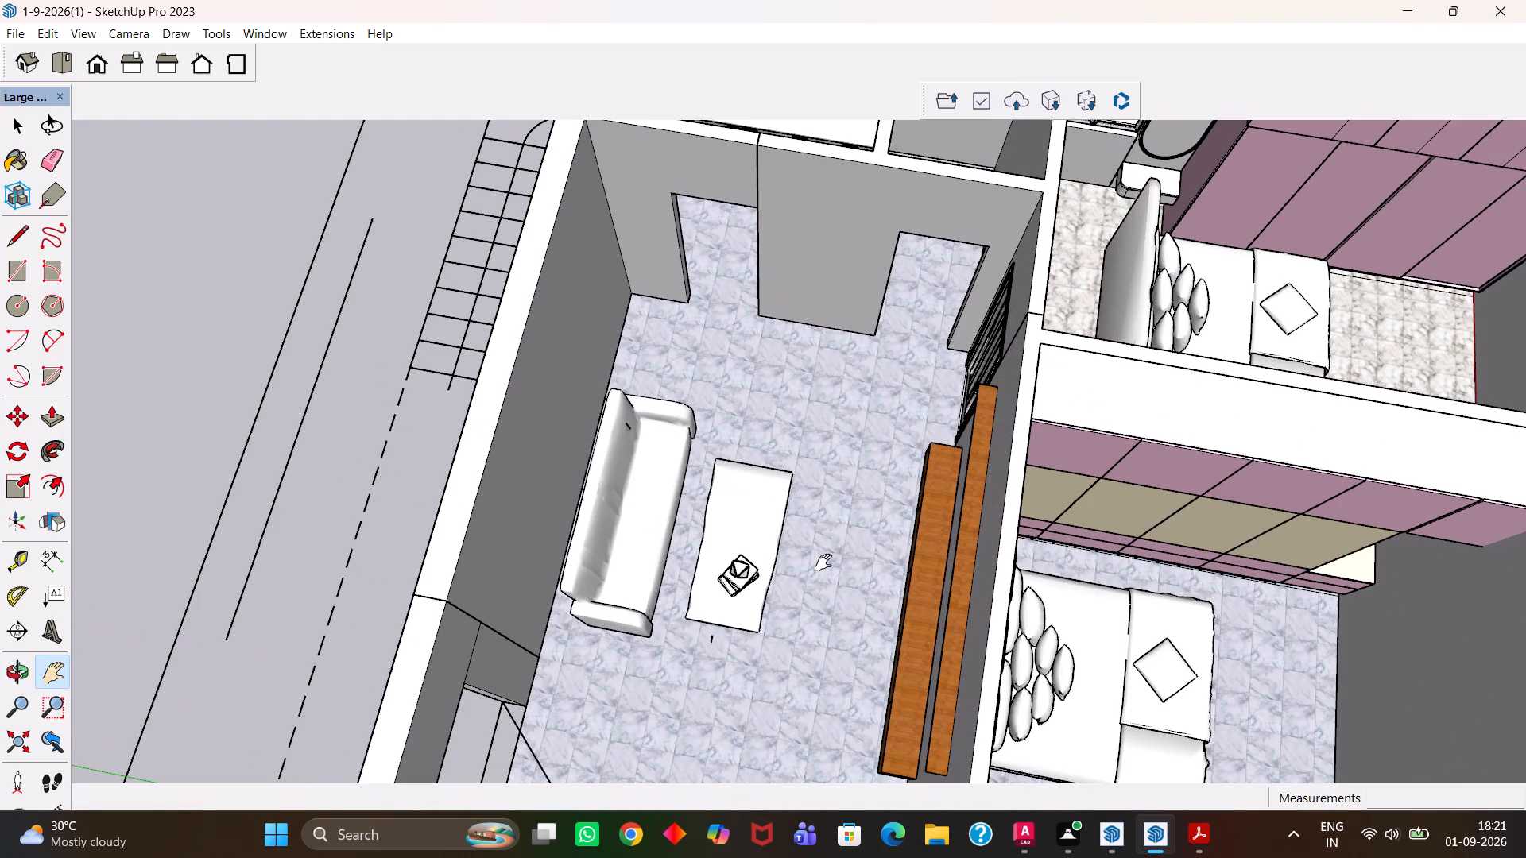
pyautogui.scroll(-11, 823, 562)
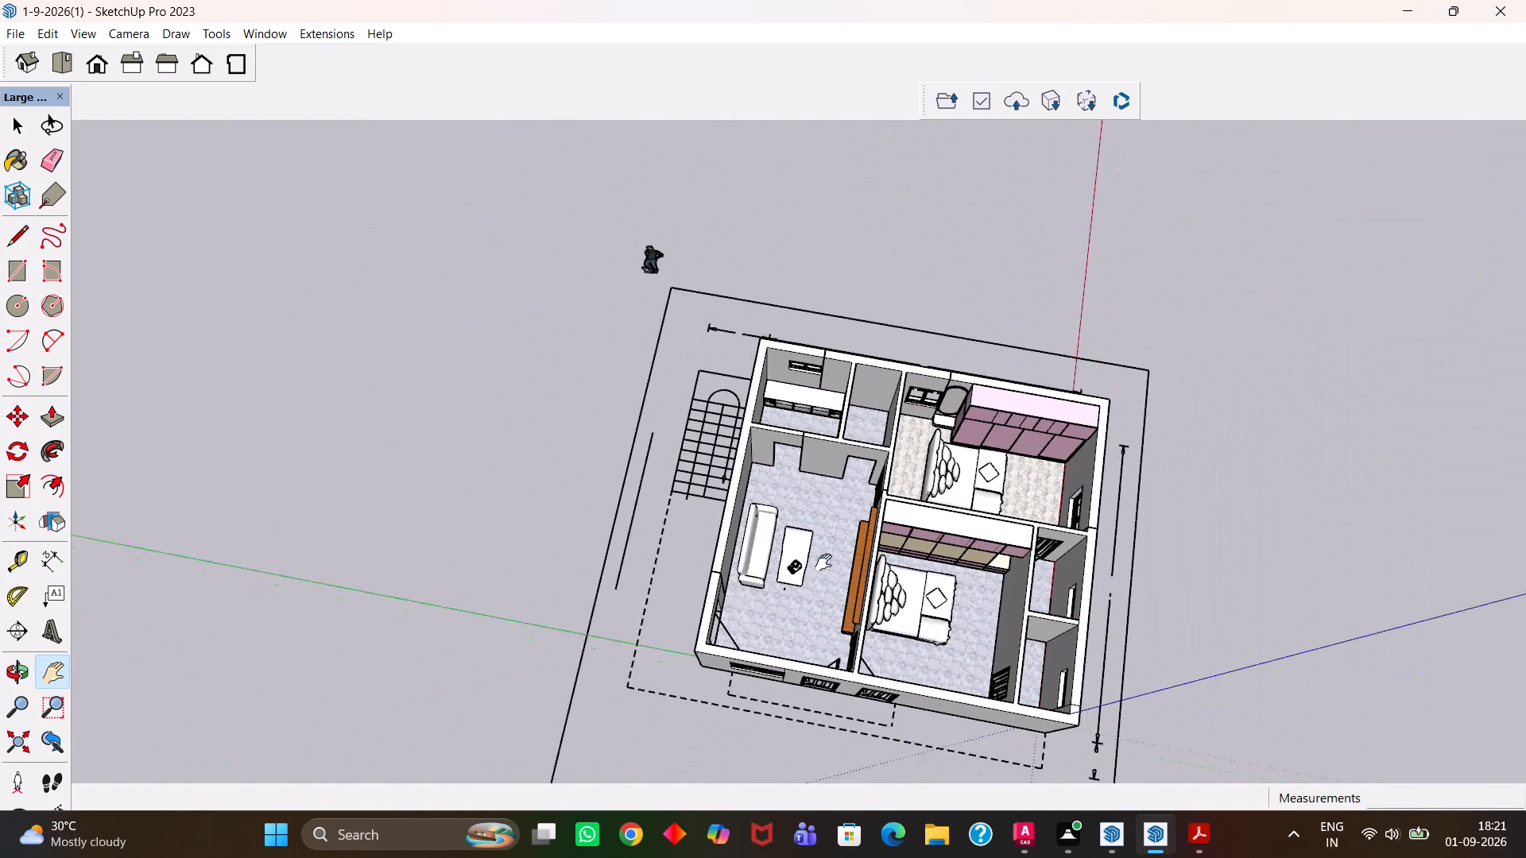
pyautogui.scroll(-4, 828, 554)
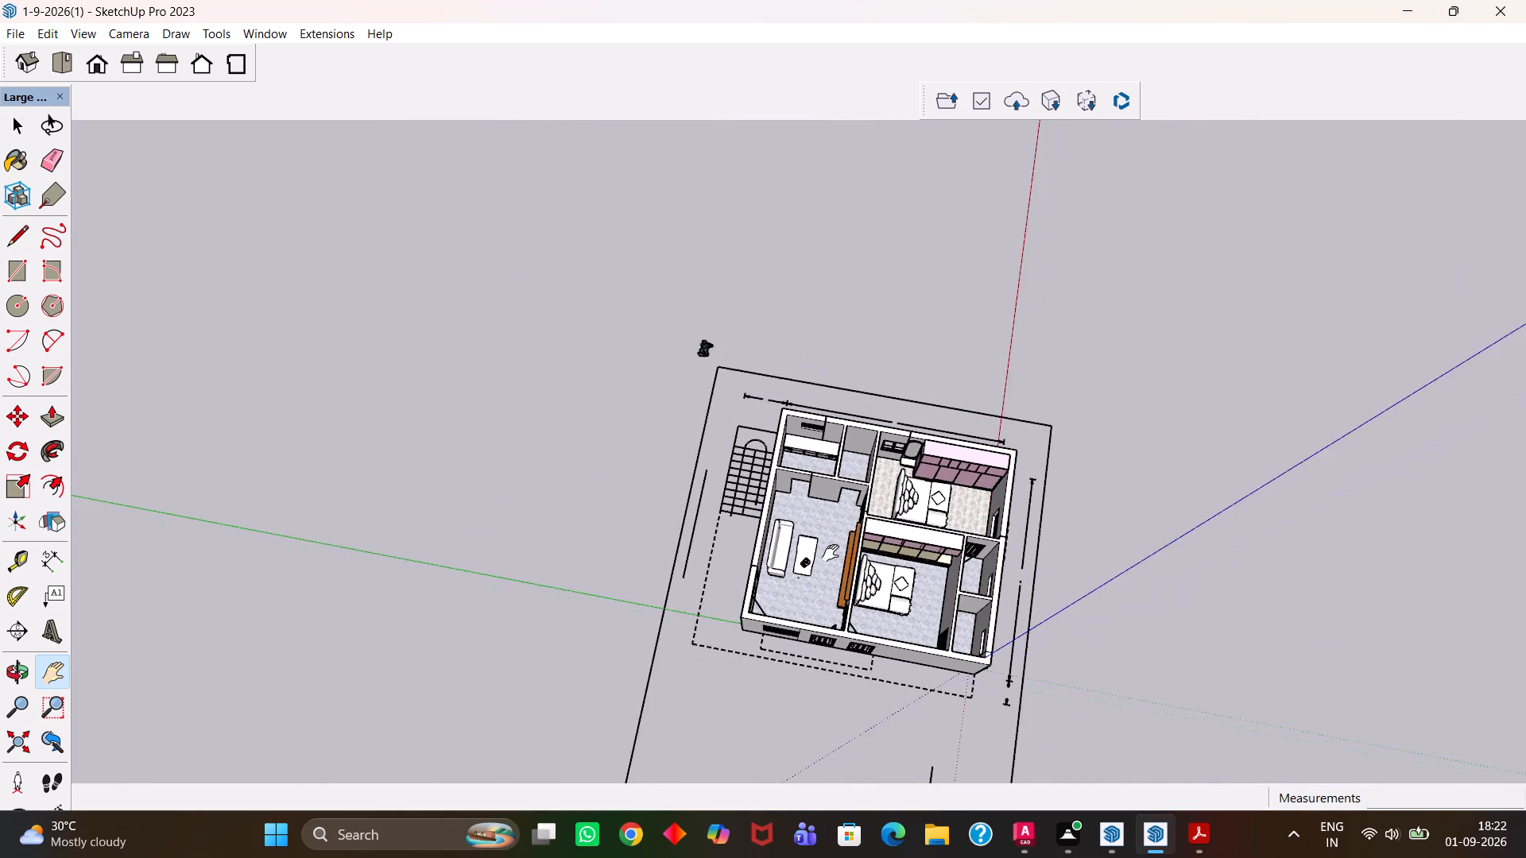
pyautogui.scroll(-8, 831, 553)
pyautogui.moveTo(818, 543); pyautogui.dragTo(856, 582, button='middle')
pyautogui.scroll(10, 856, 582)
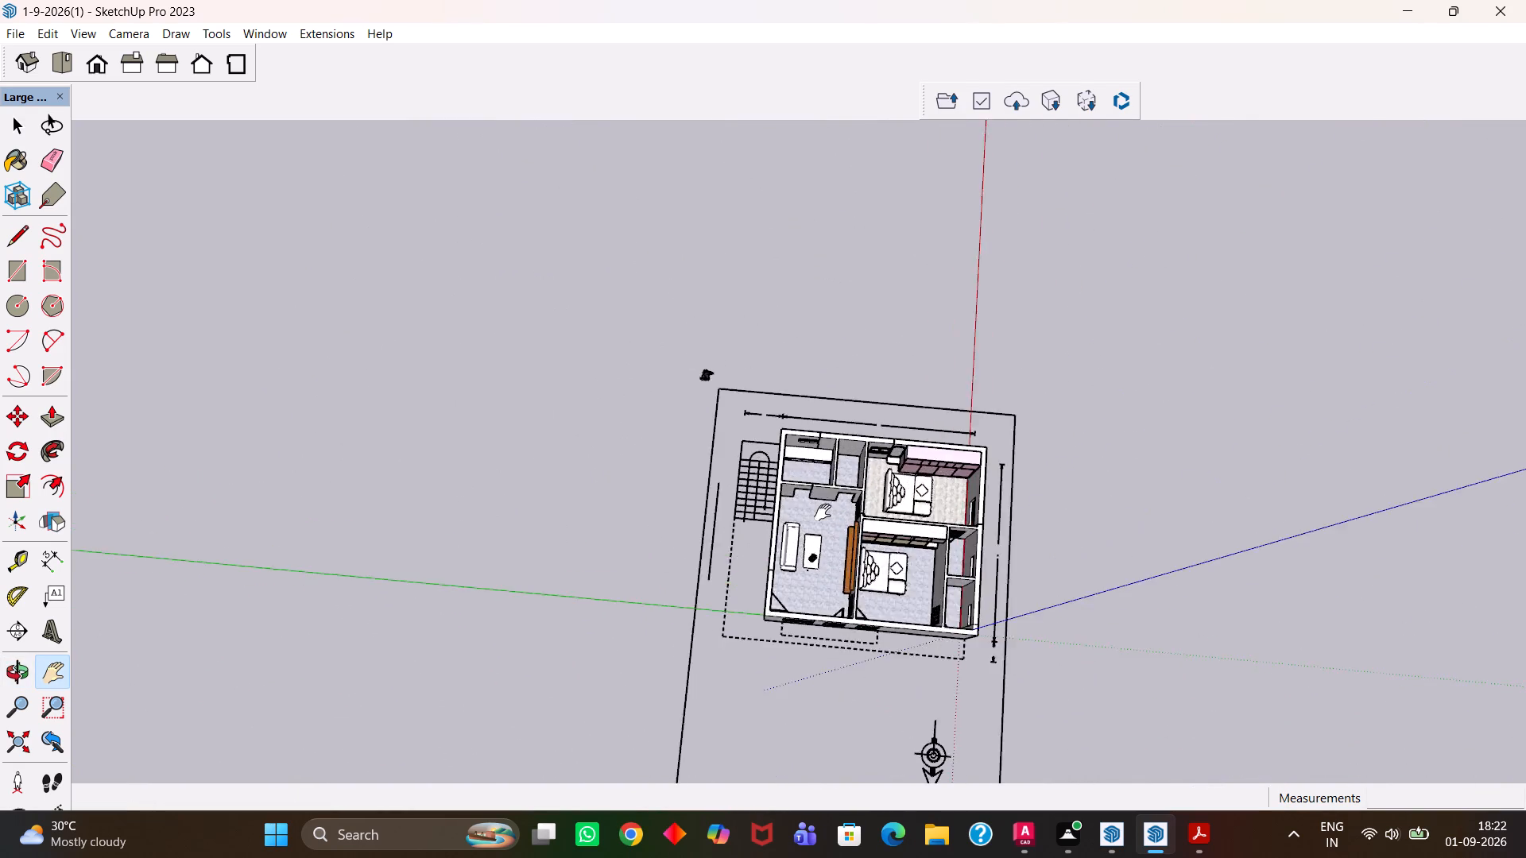
pyautogui.scroll(9, 823, 512)
pyautogui.scroll(-5, 854, 540)
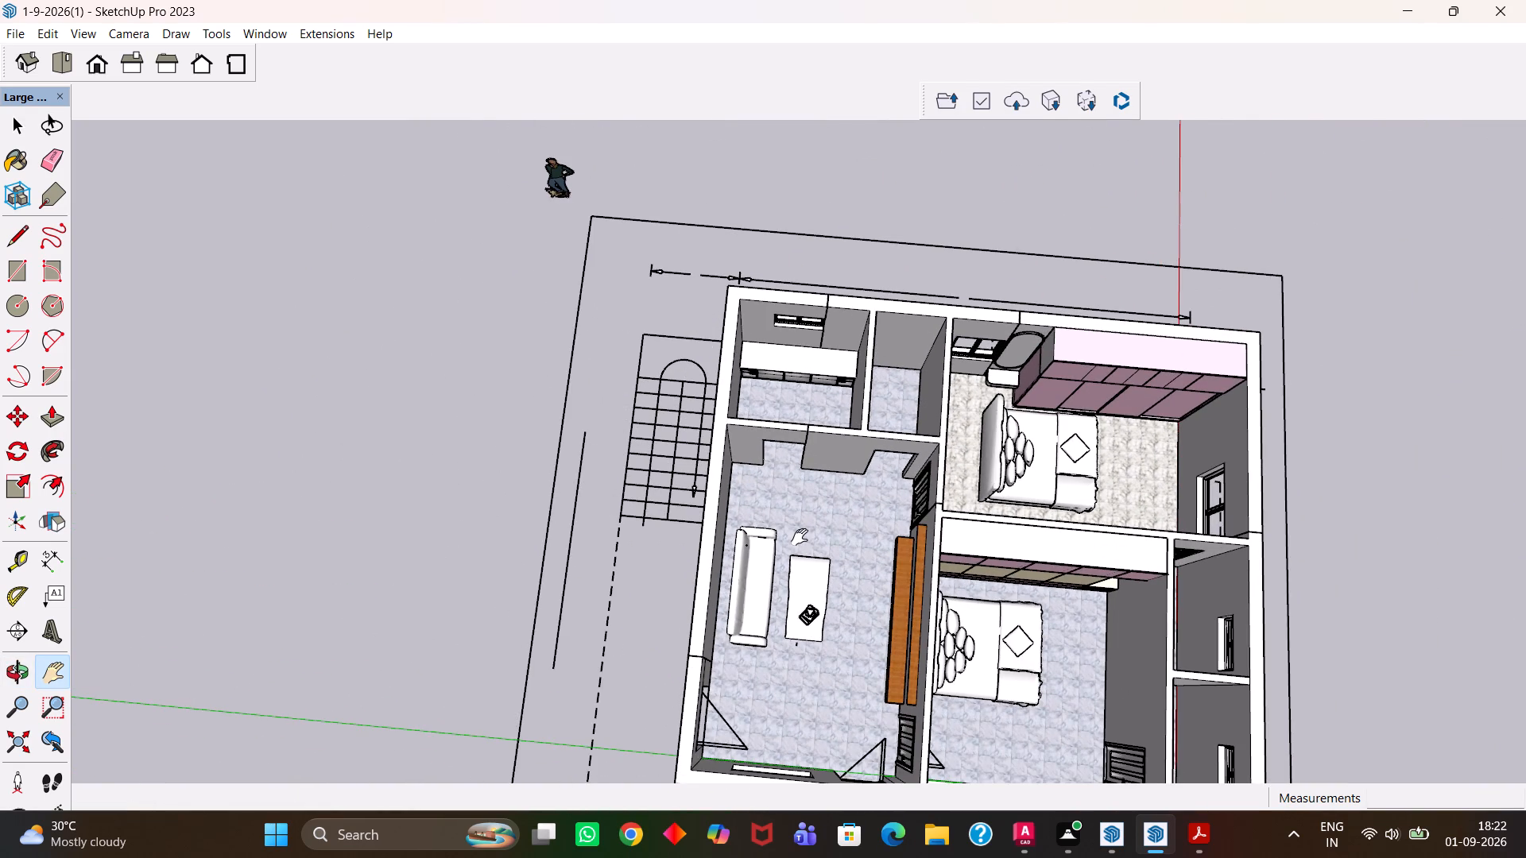
# Save the house model and switch to the floor plan drawing in AutoCAD.
pyautogui.hotkey('ctrl', 's')
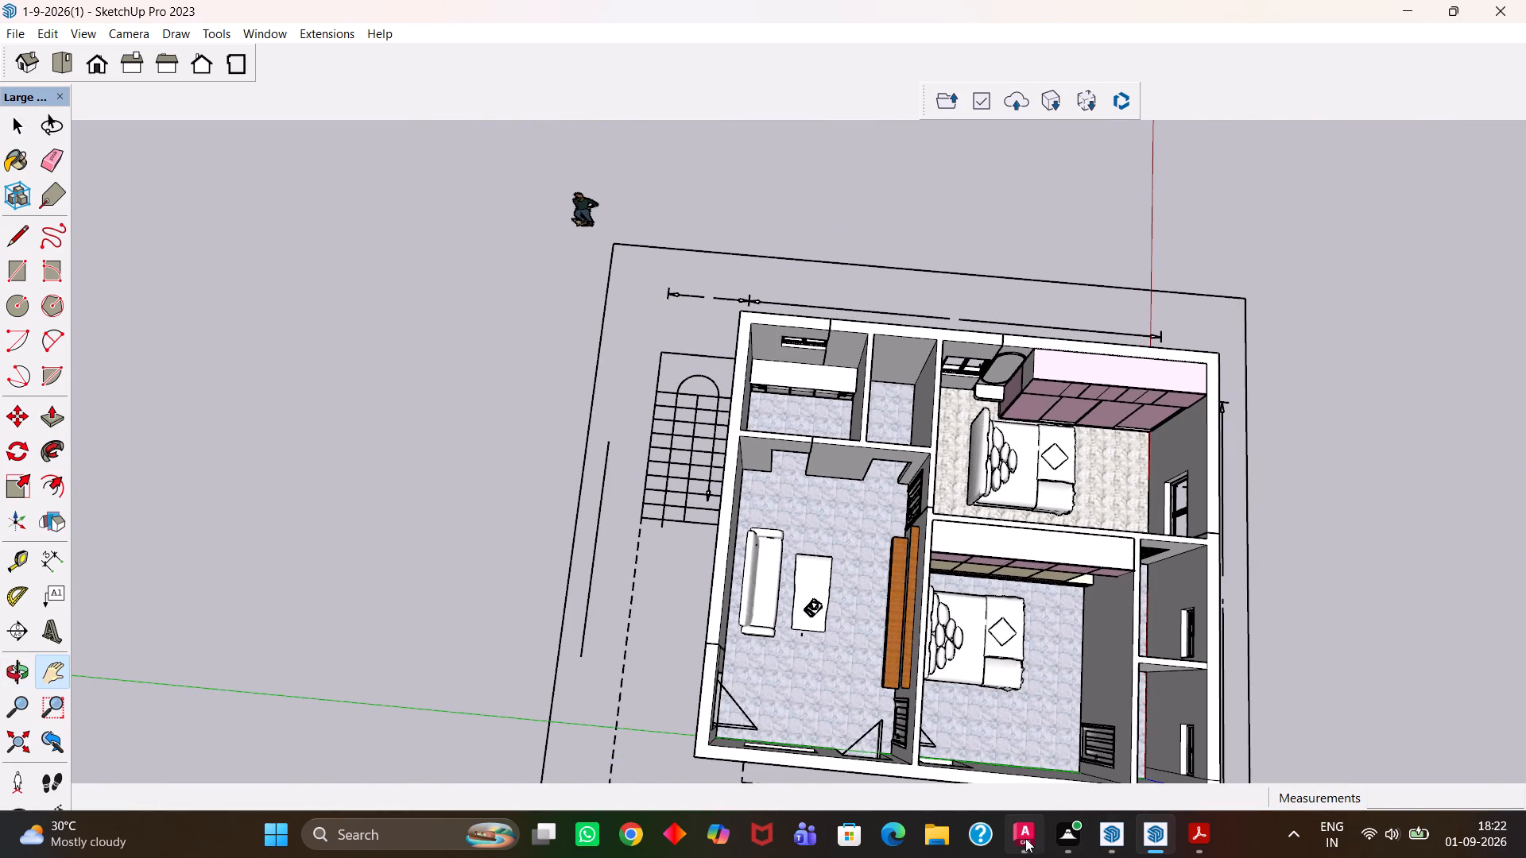
pyautogui.click(991, 763)
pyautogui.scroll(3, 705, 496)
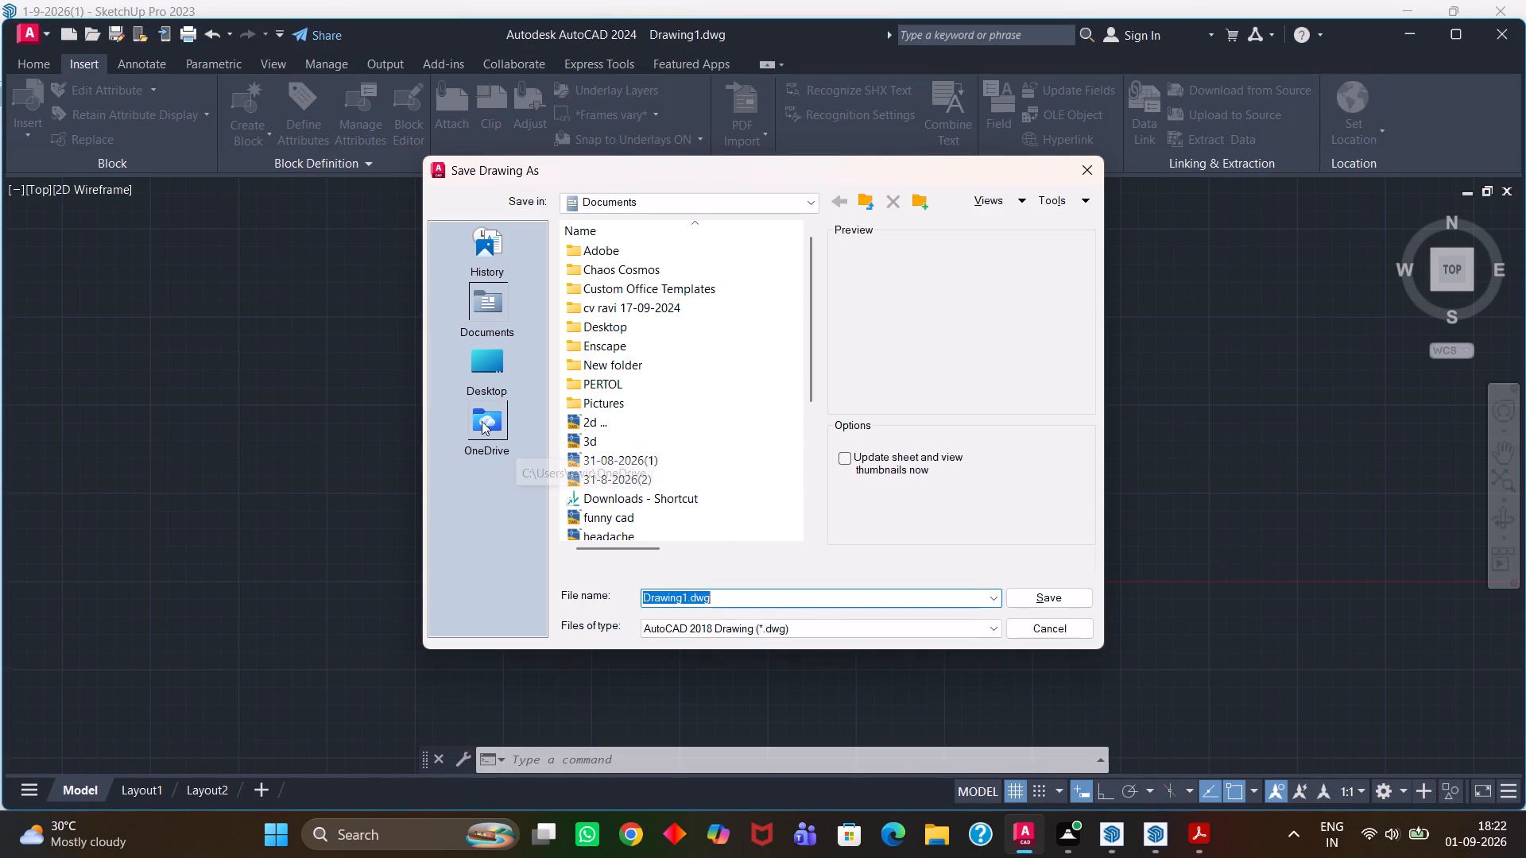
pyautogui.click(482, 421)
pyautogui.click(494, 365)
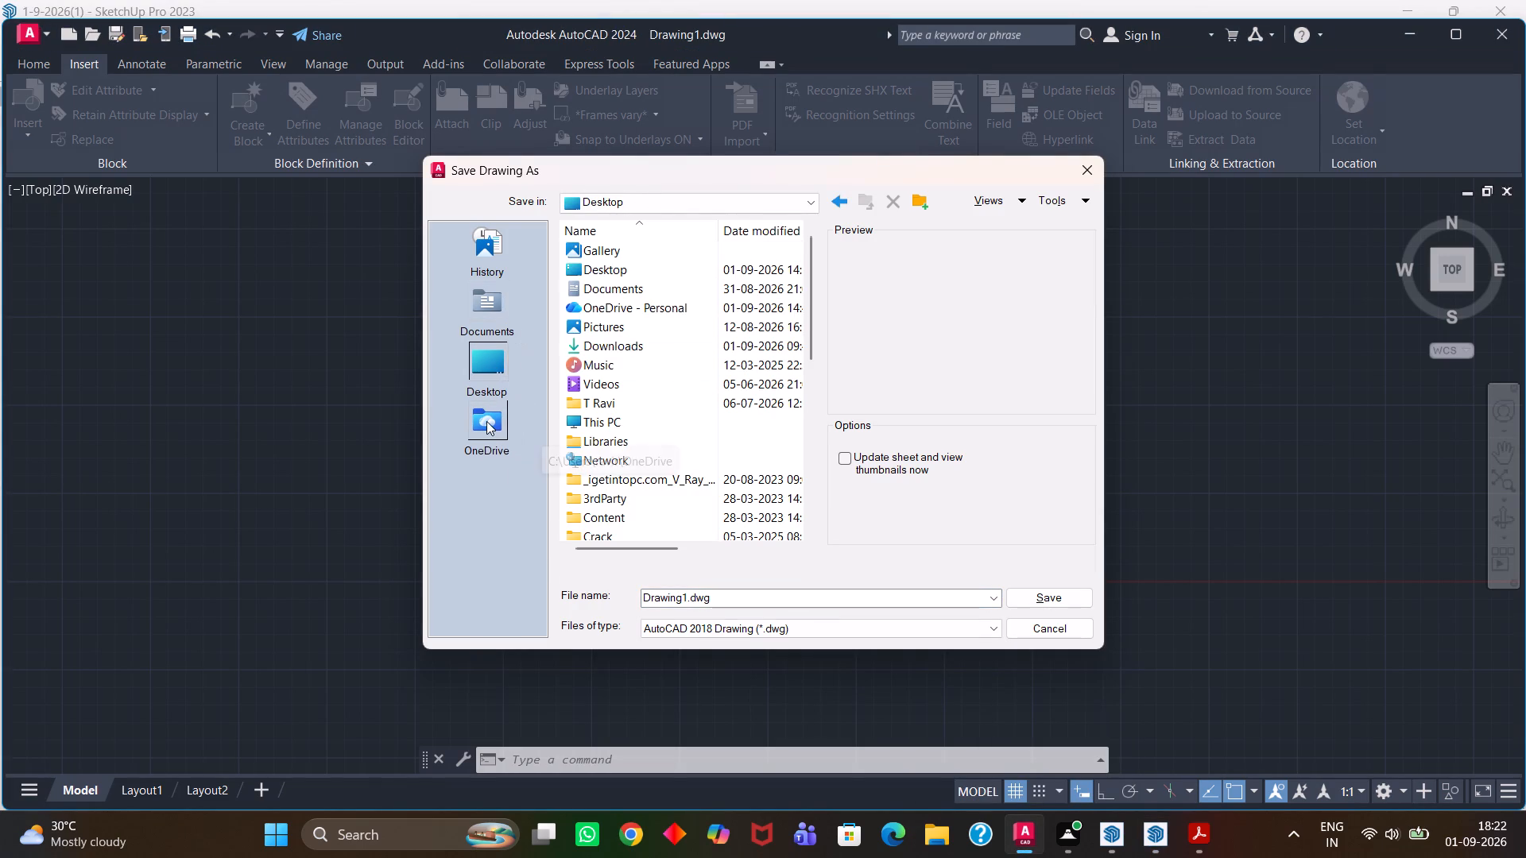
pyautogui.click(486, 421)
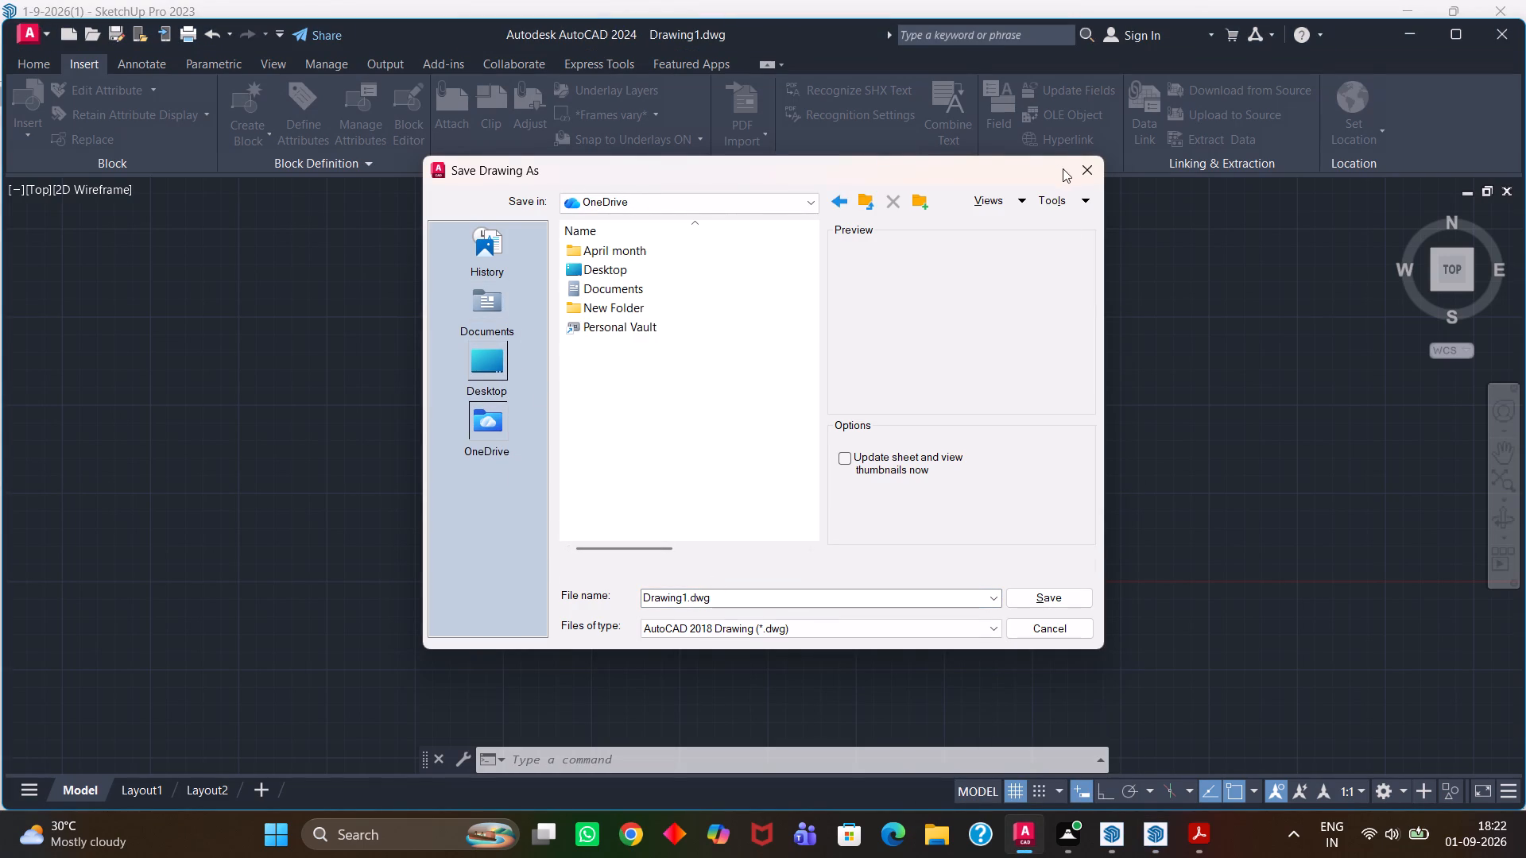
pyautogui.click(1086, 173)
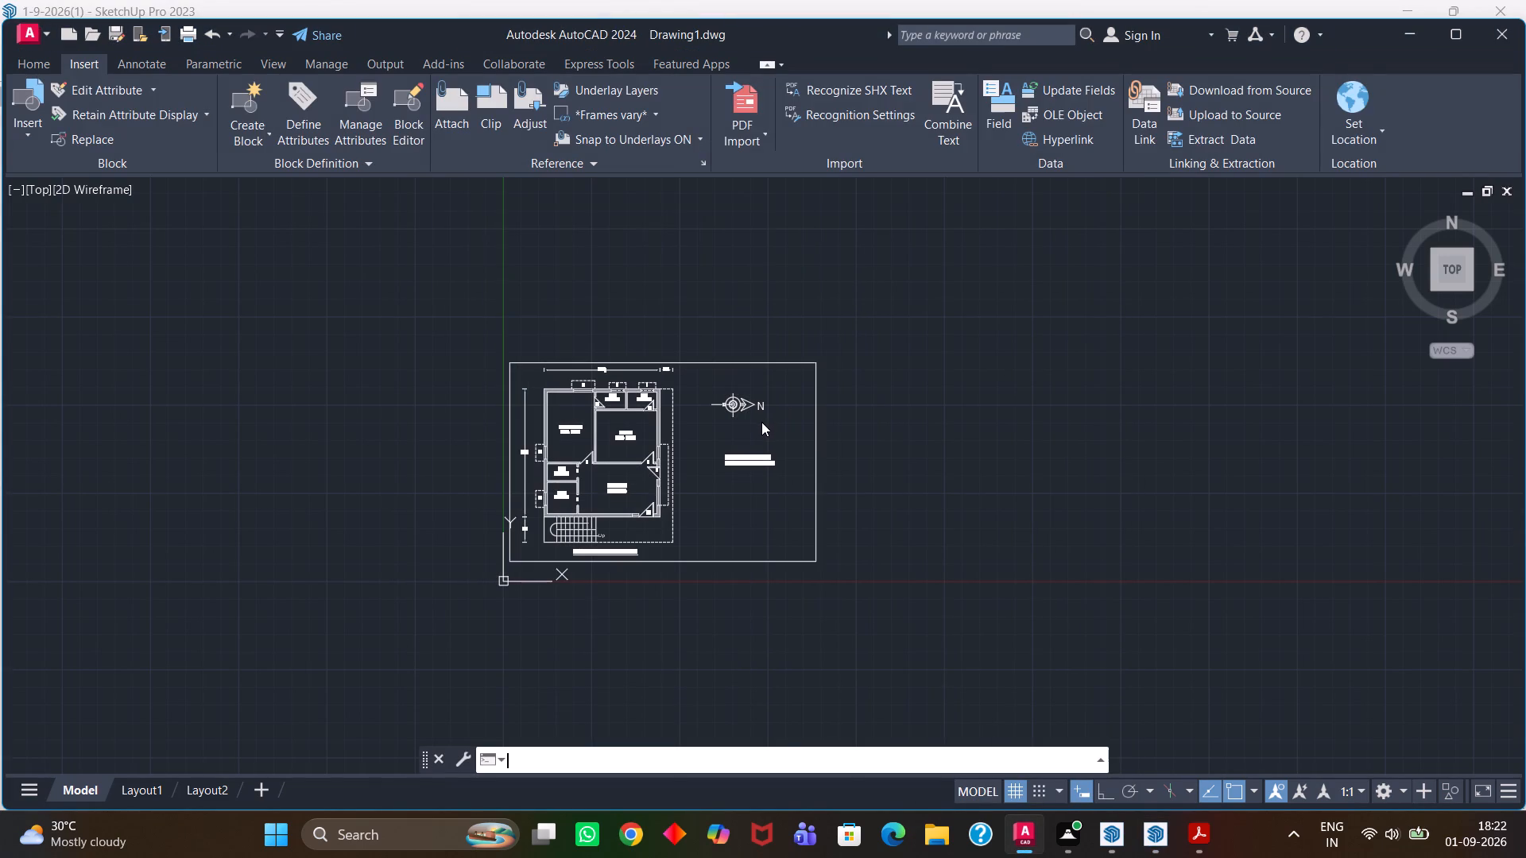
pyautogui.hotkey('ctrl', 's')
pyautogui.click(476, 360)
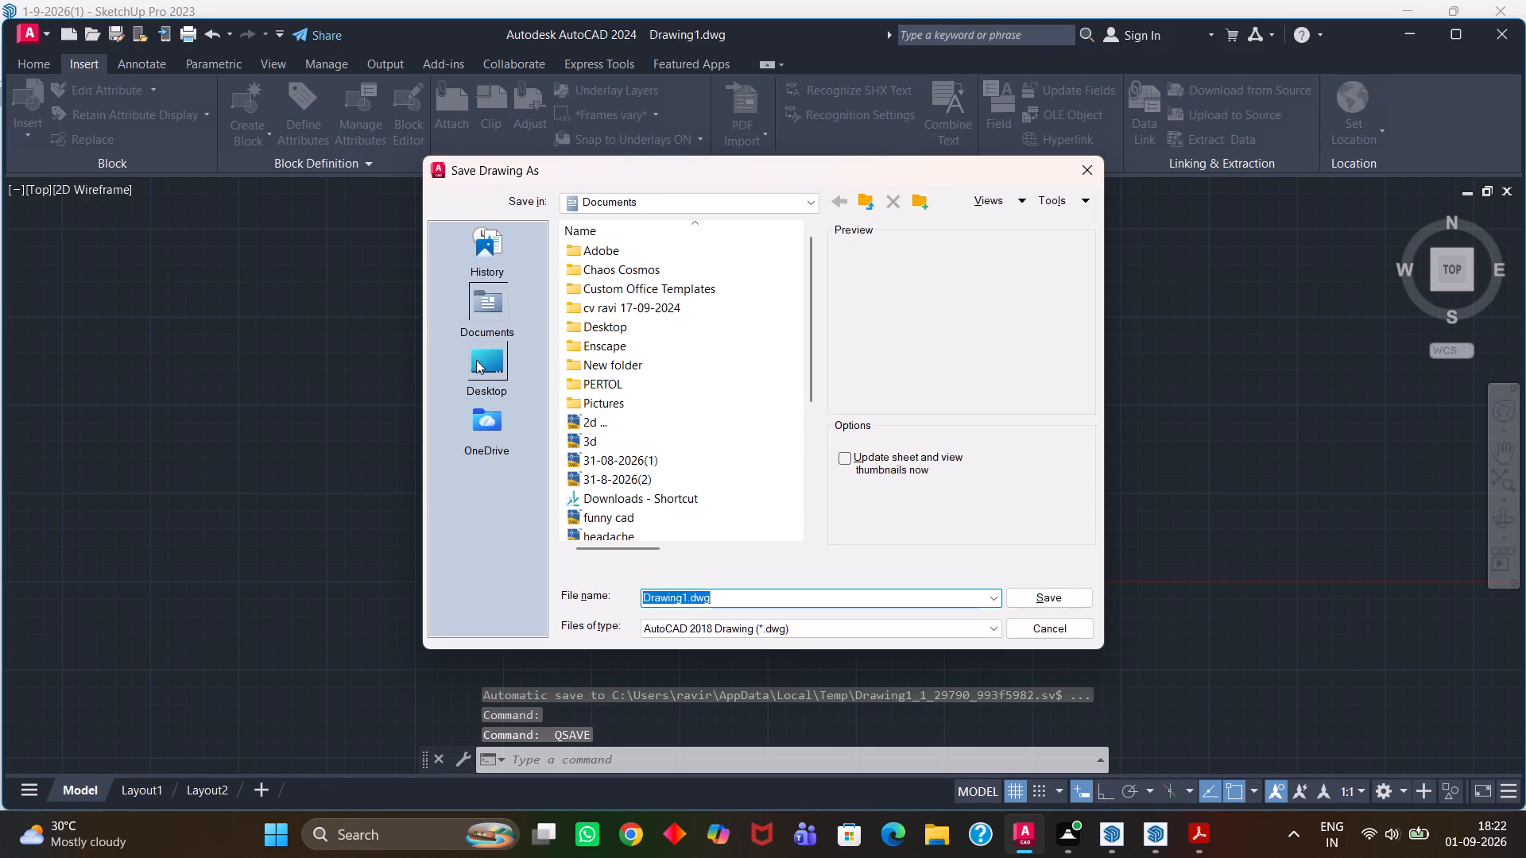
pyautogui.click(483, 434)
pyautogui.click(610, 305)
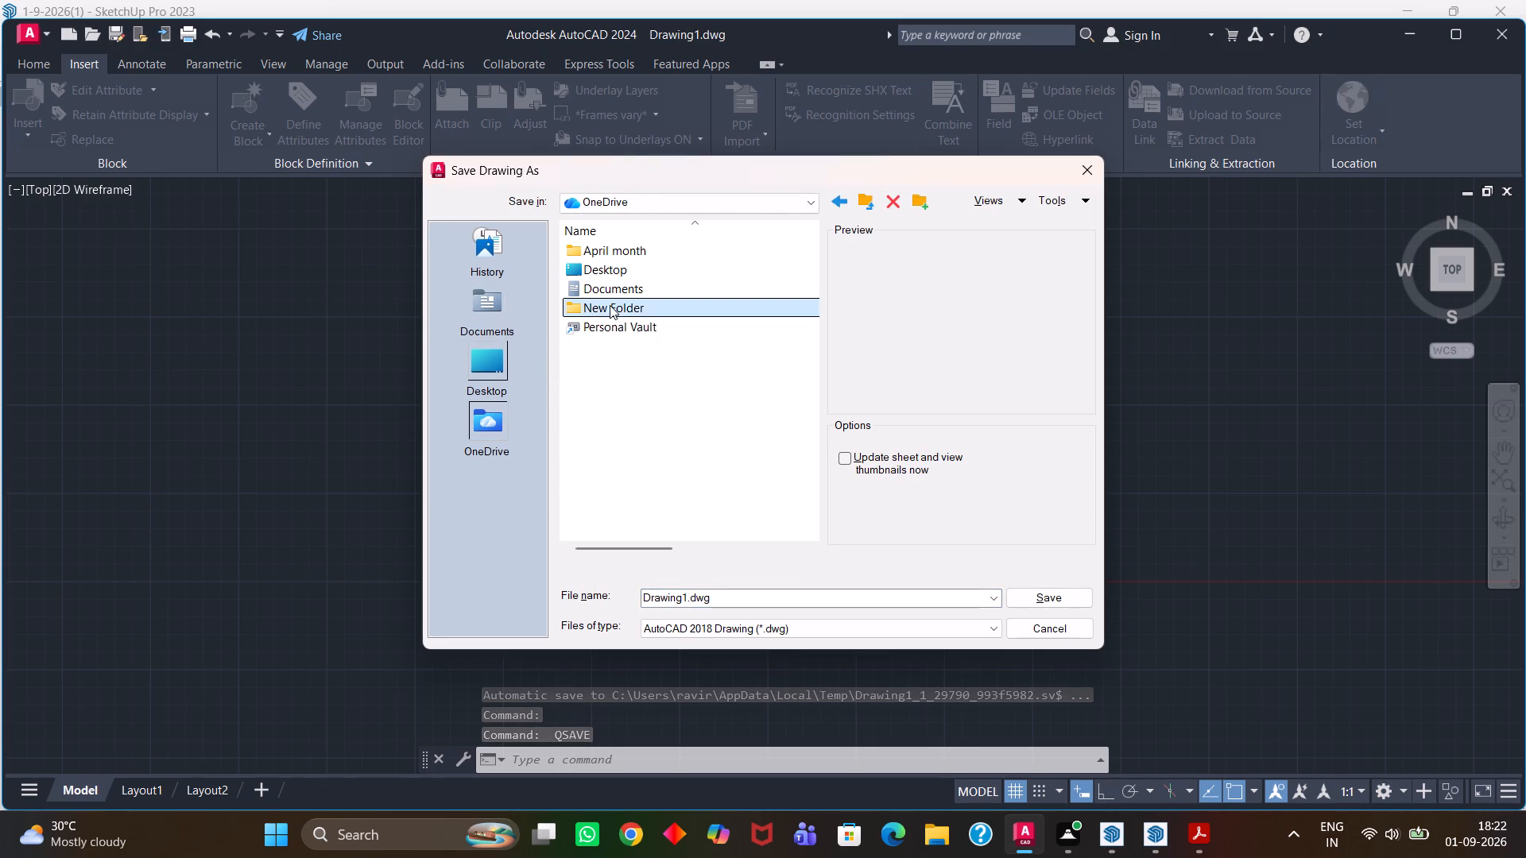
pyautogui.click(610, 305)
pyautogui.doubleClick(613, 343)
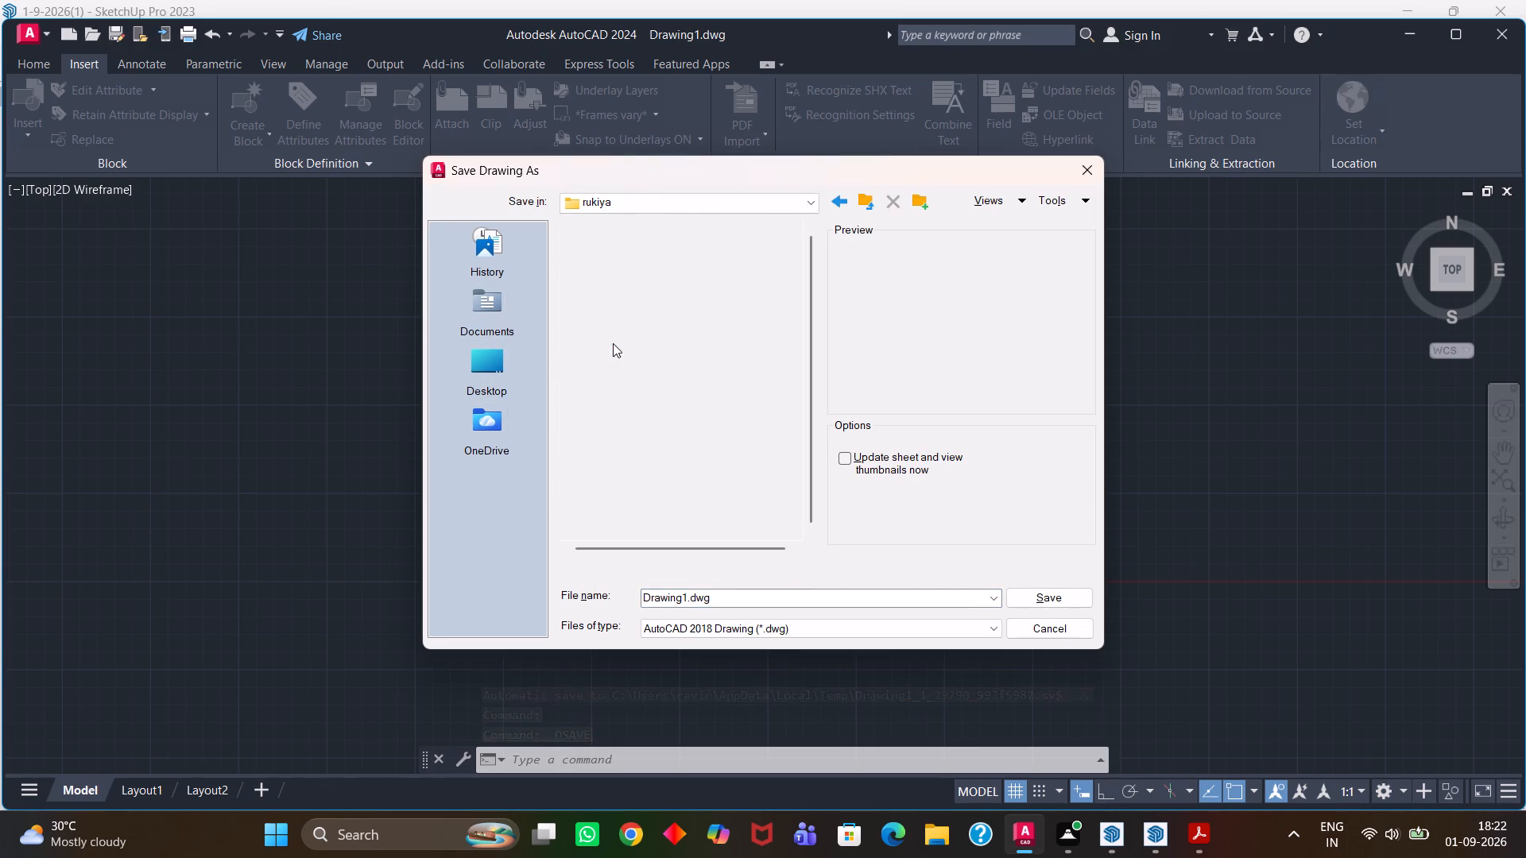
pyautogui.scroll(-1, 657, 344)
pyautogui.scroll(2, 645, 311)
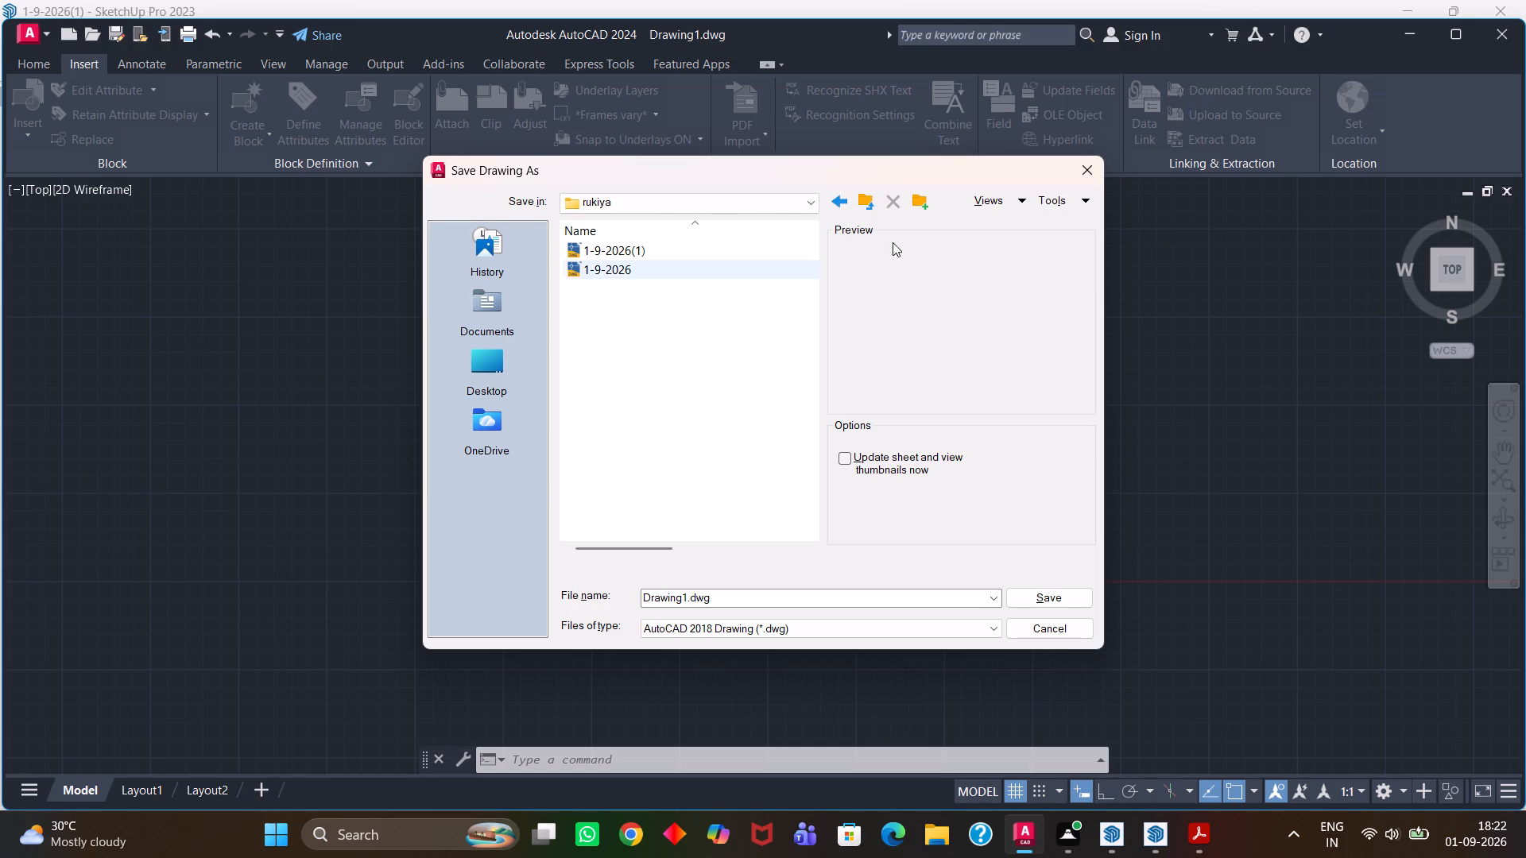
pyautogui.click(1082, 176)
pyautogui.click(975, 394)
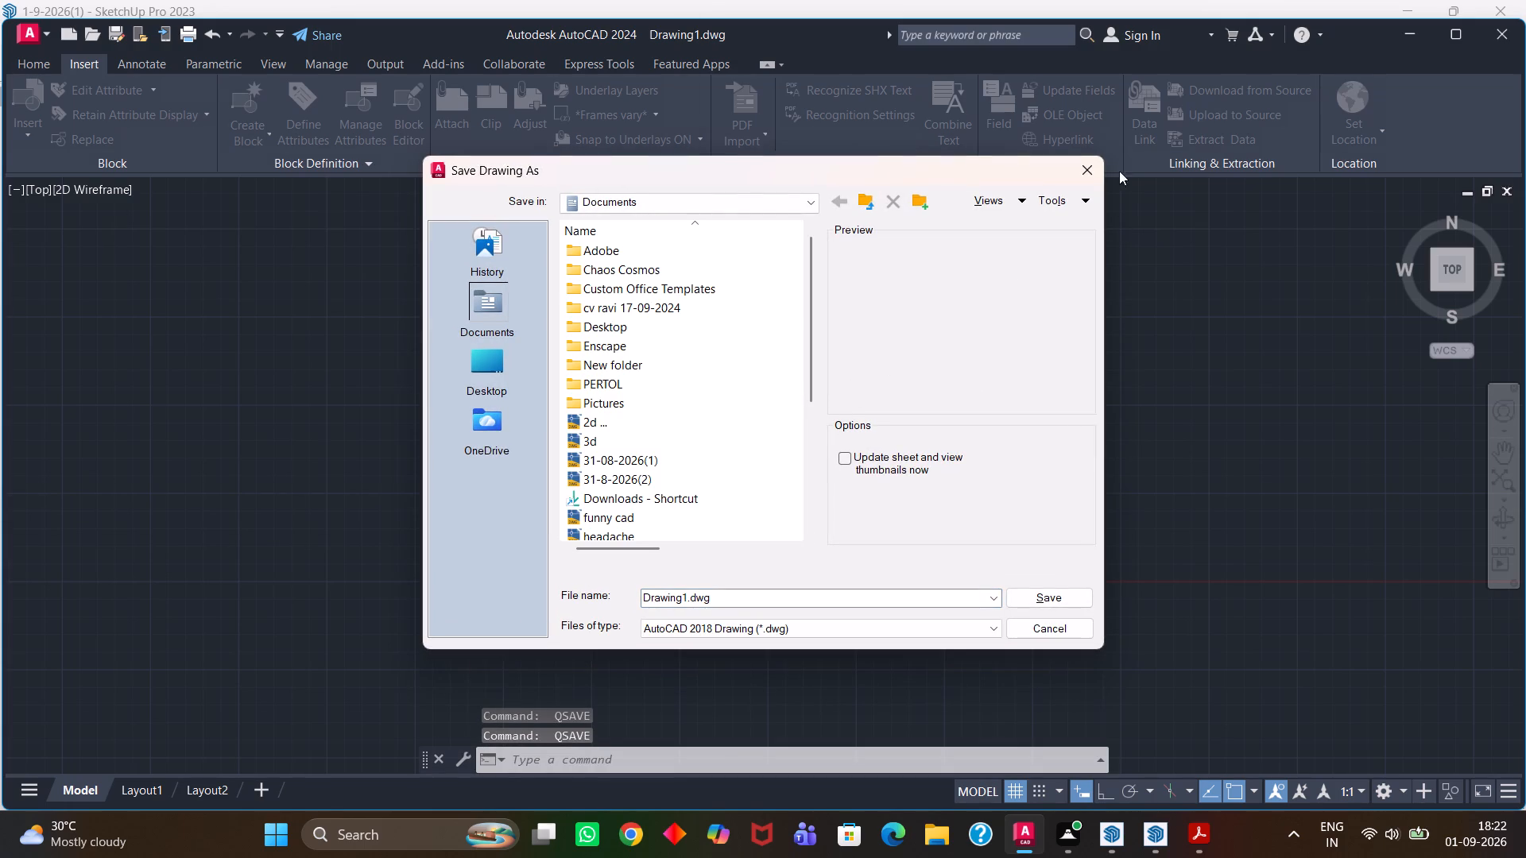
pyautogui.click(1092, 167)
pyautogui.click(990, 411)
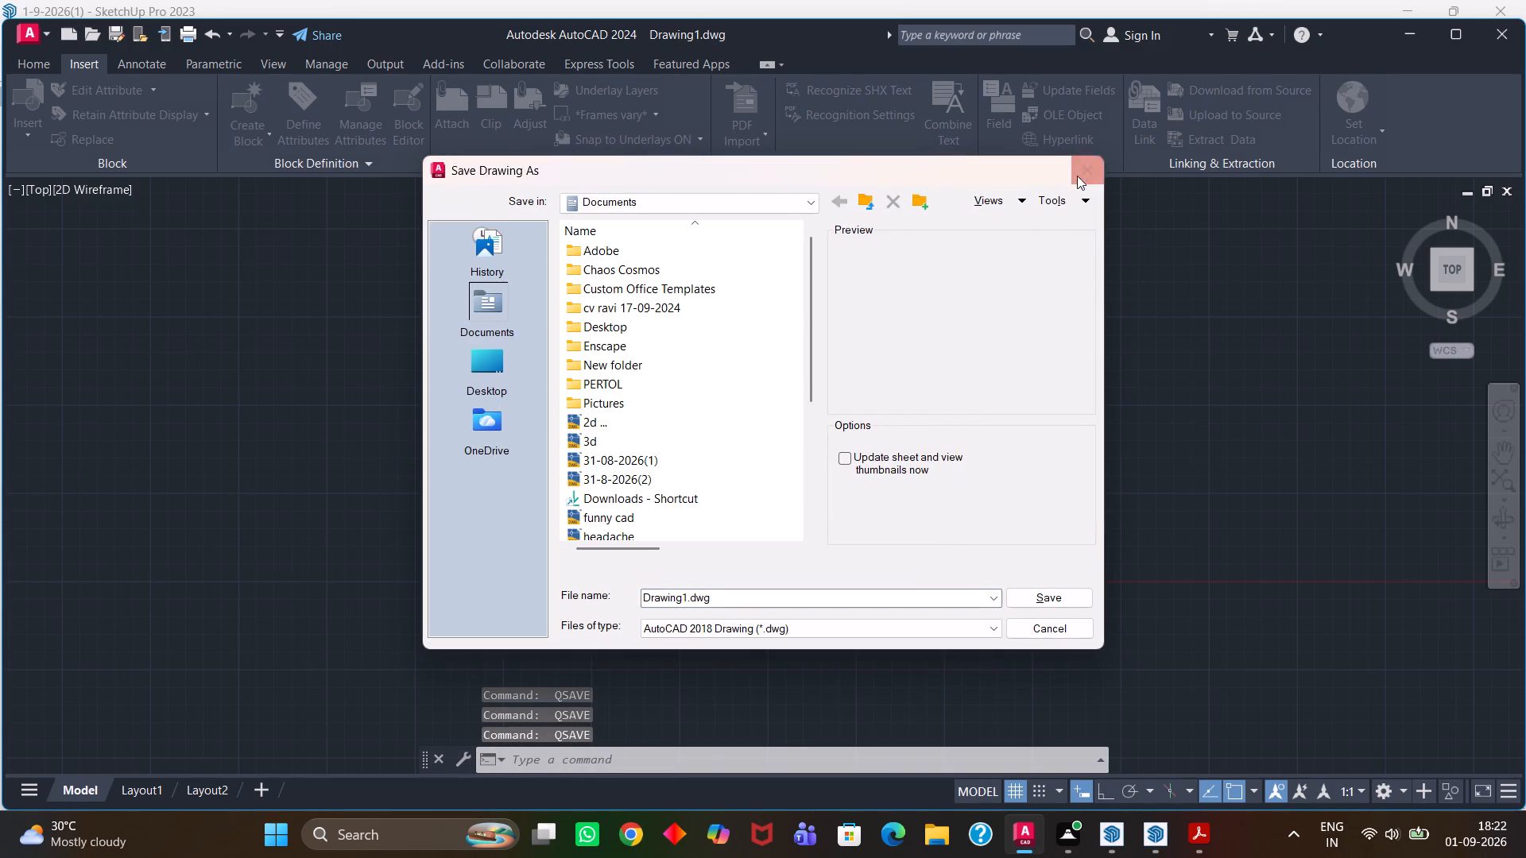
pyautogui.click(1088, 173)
# Save the ground floor plan drawing as 1-9 in the rukiya folder inside OneDrive's New Folder.
pyautogui.scroll(2, 676, 462)
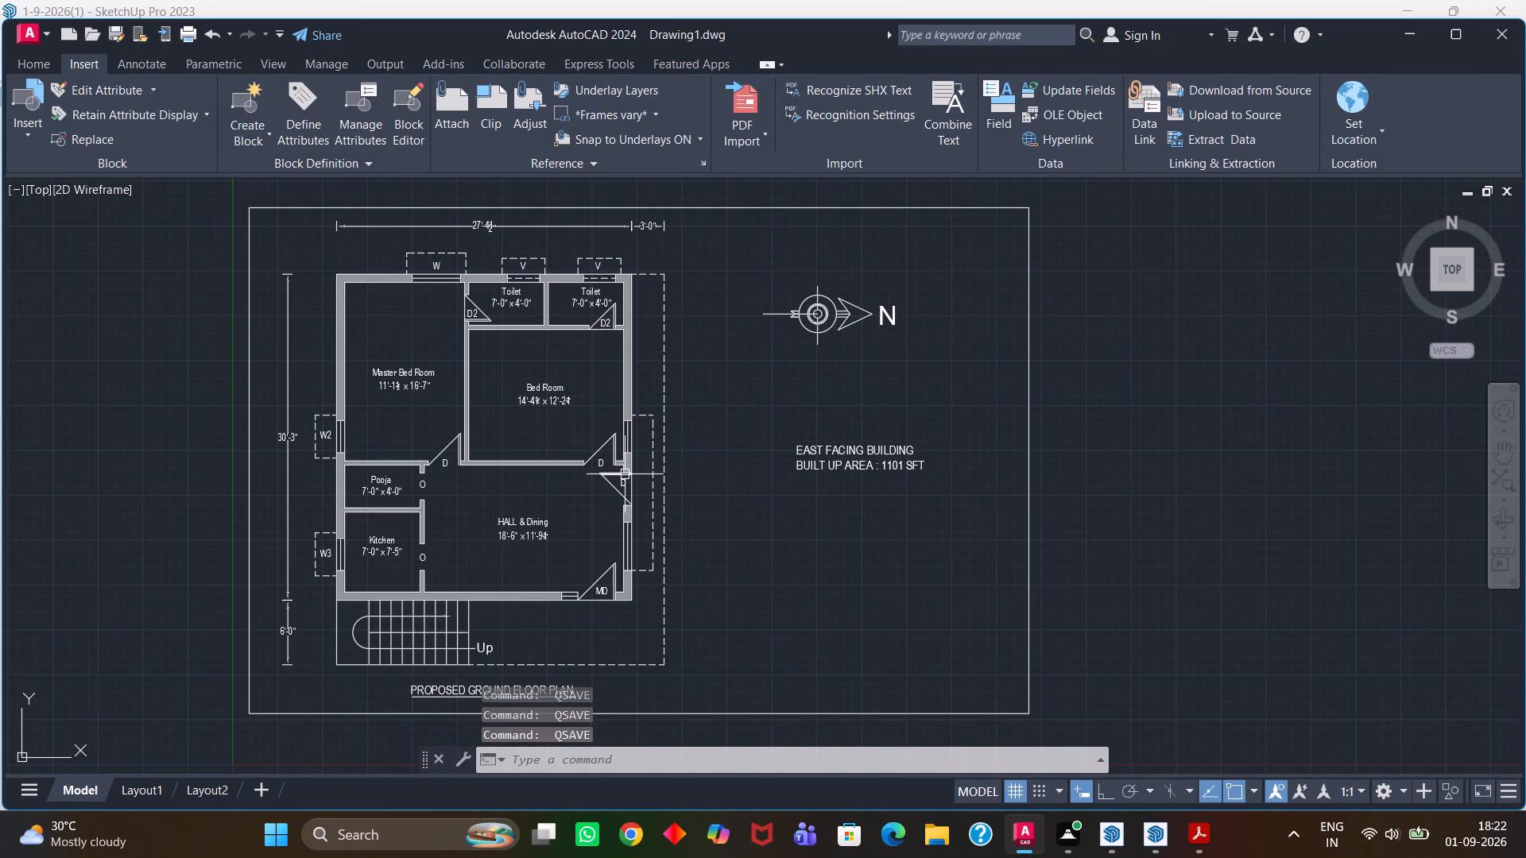
pyautogui.hotkey('ctrl', 's')
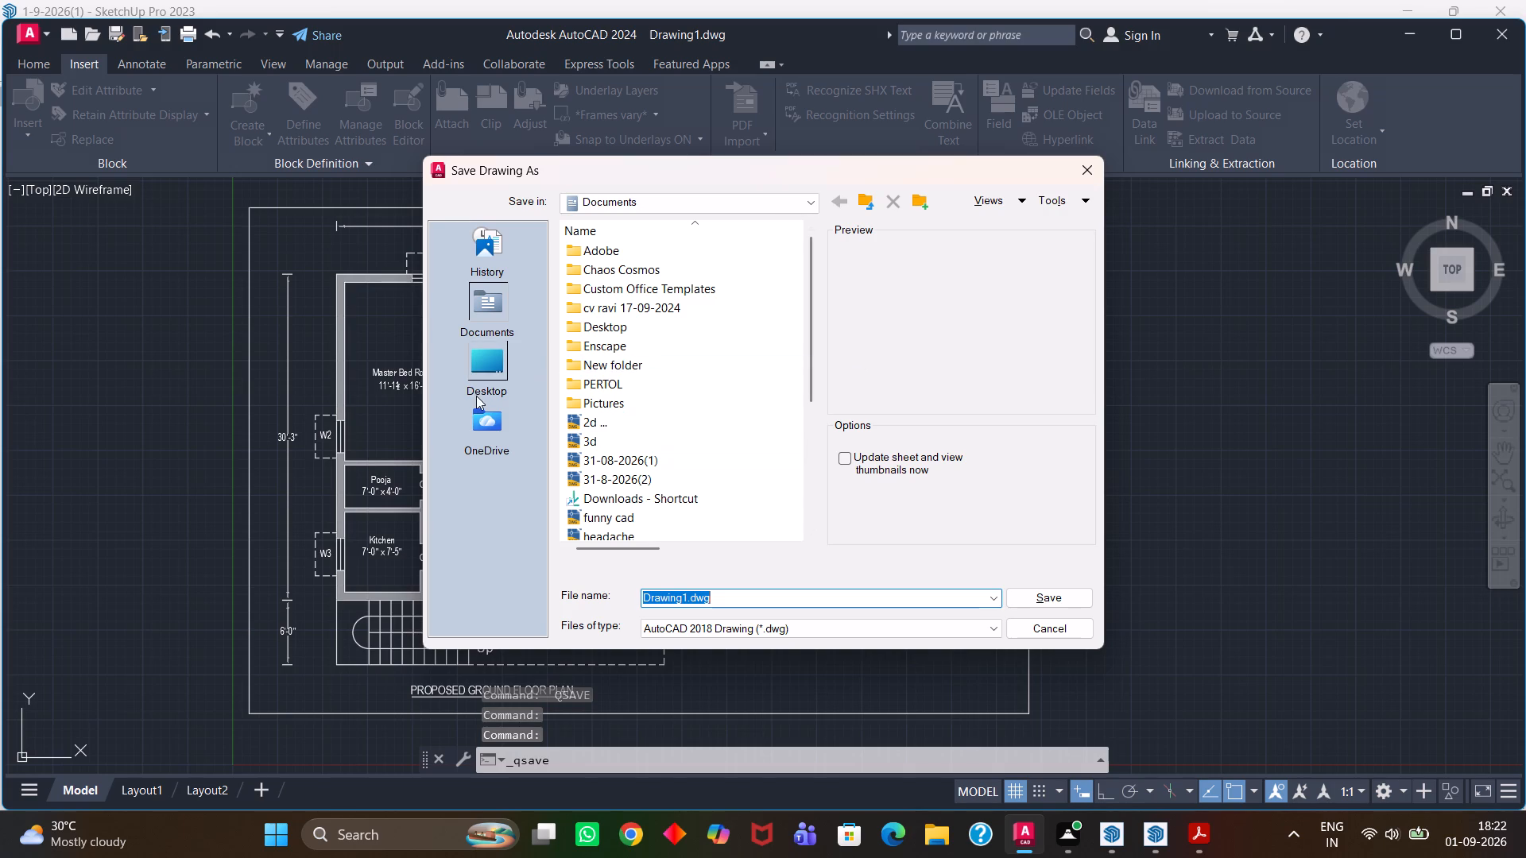
pyautogui.click(485, 415)
pyautogui.click(496, 367)
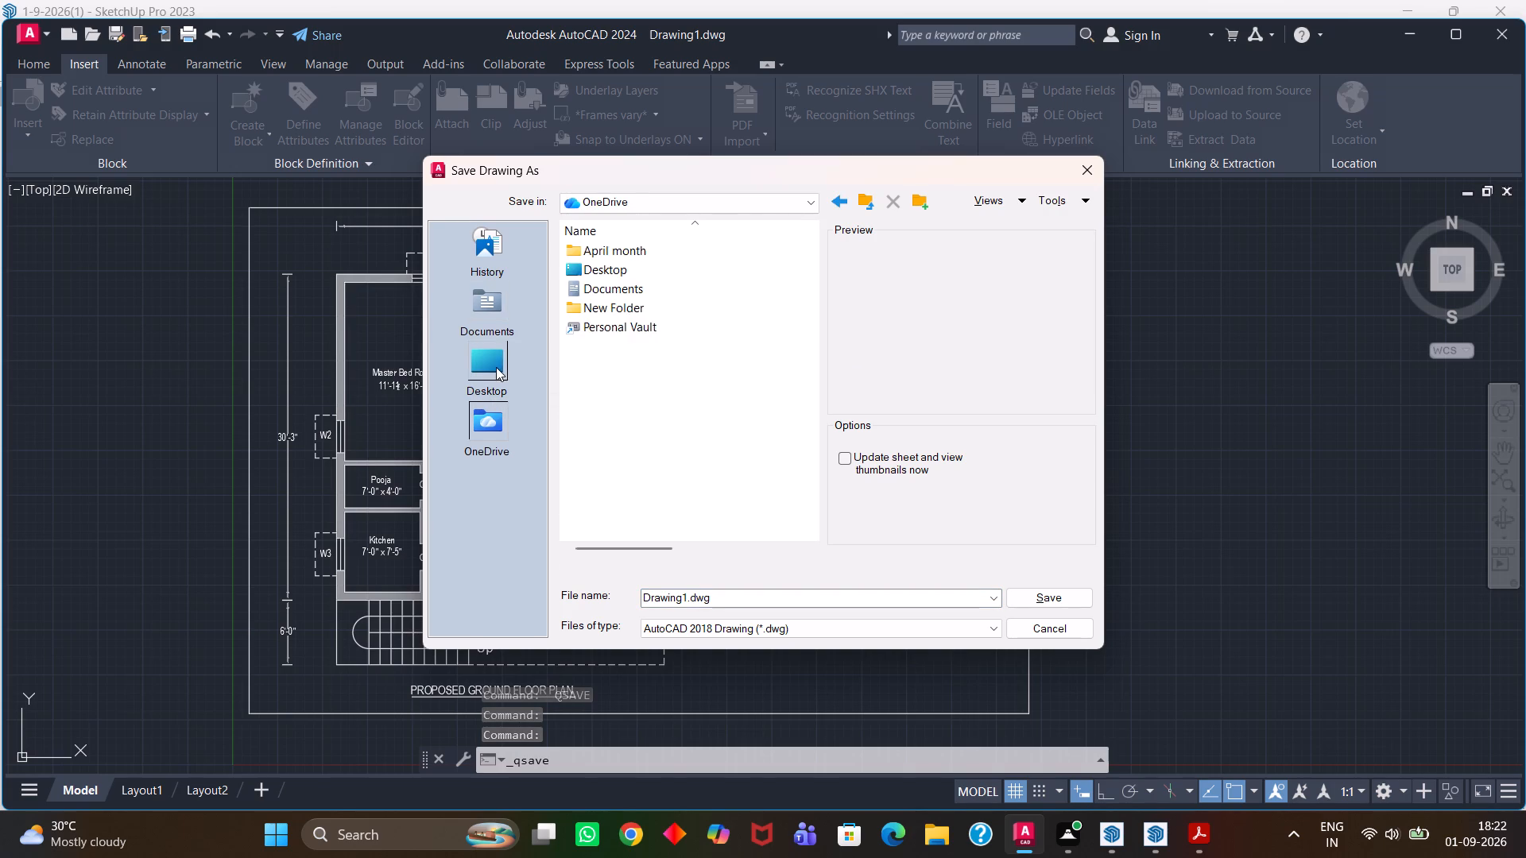
pyautogui.click(486, 427)
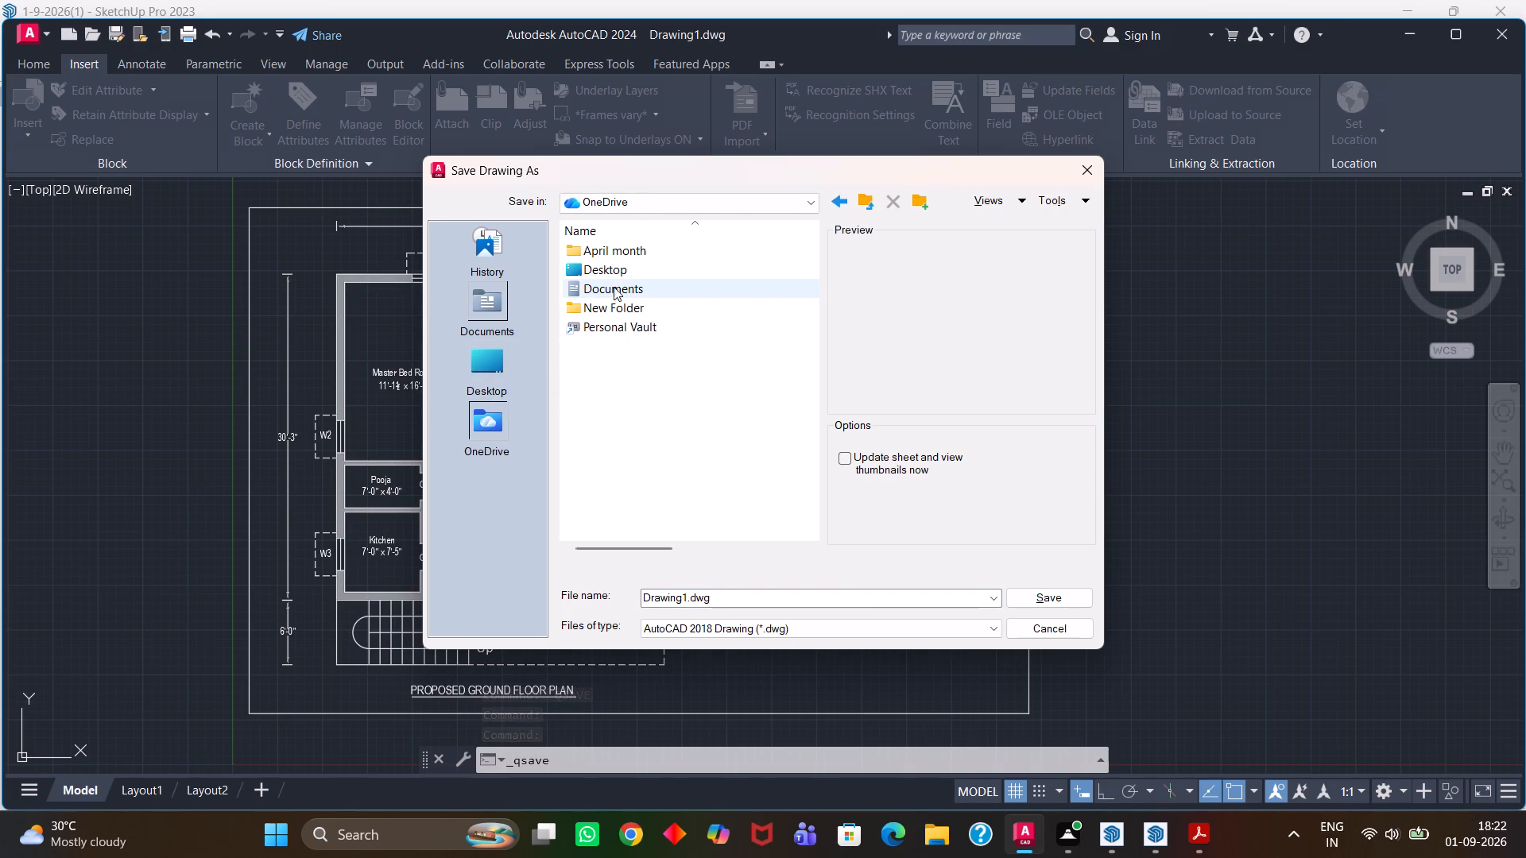
pyautogui.doubleClick(614, 307)
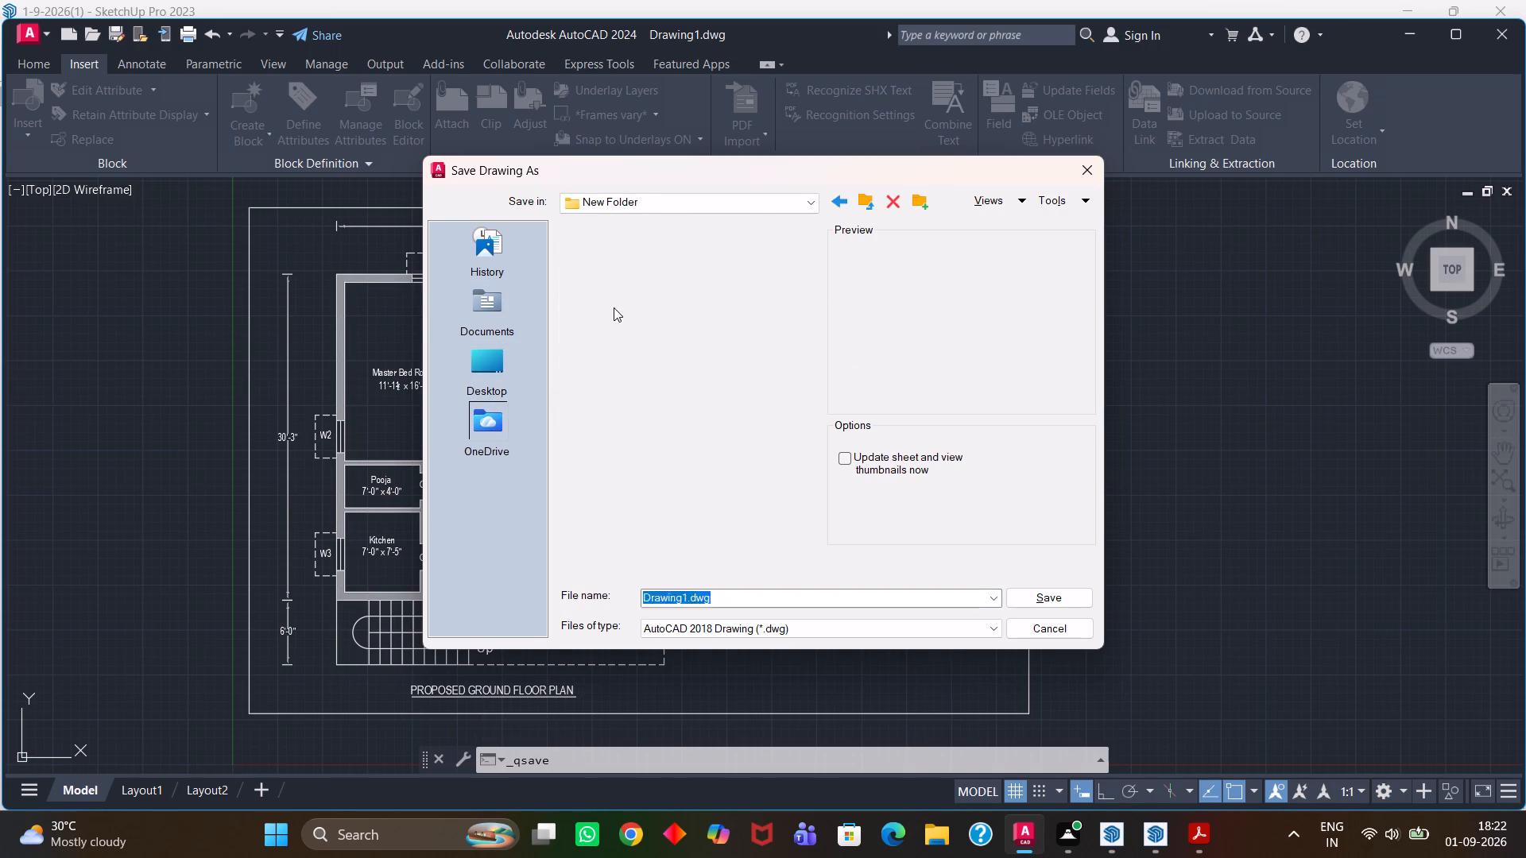
pyautogui.doubleClick(618, 350)
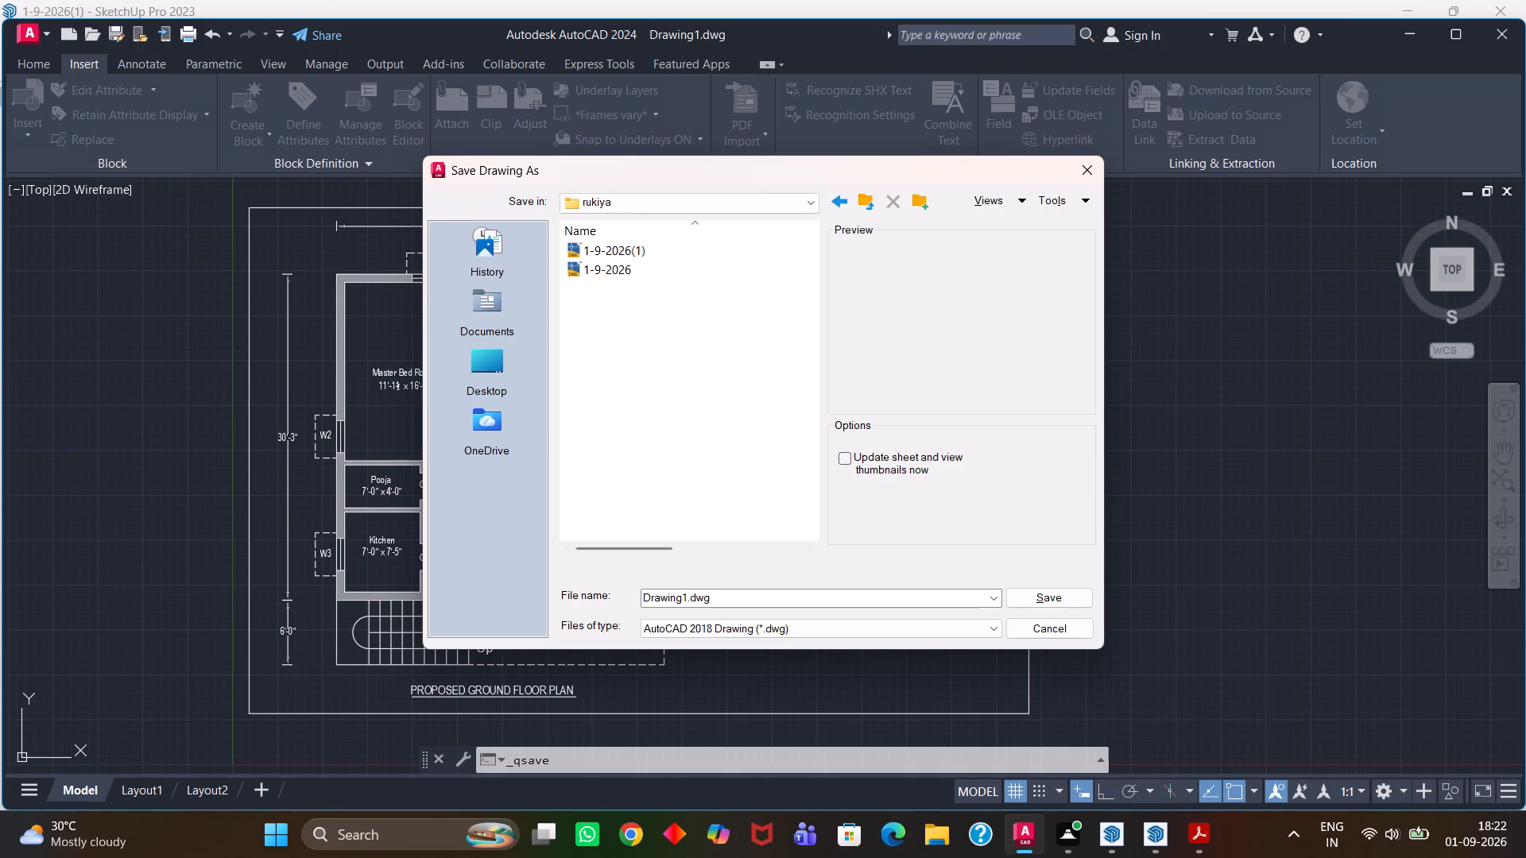
pyautogui.click(715, 595)
pyautogui.press('BackSpace')
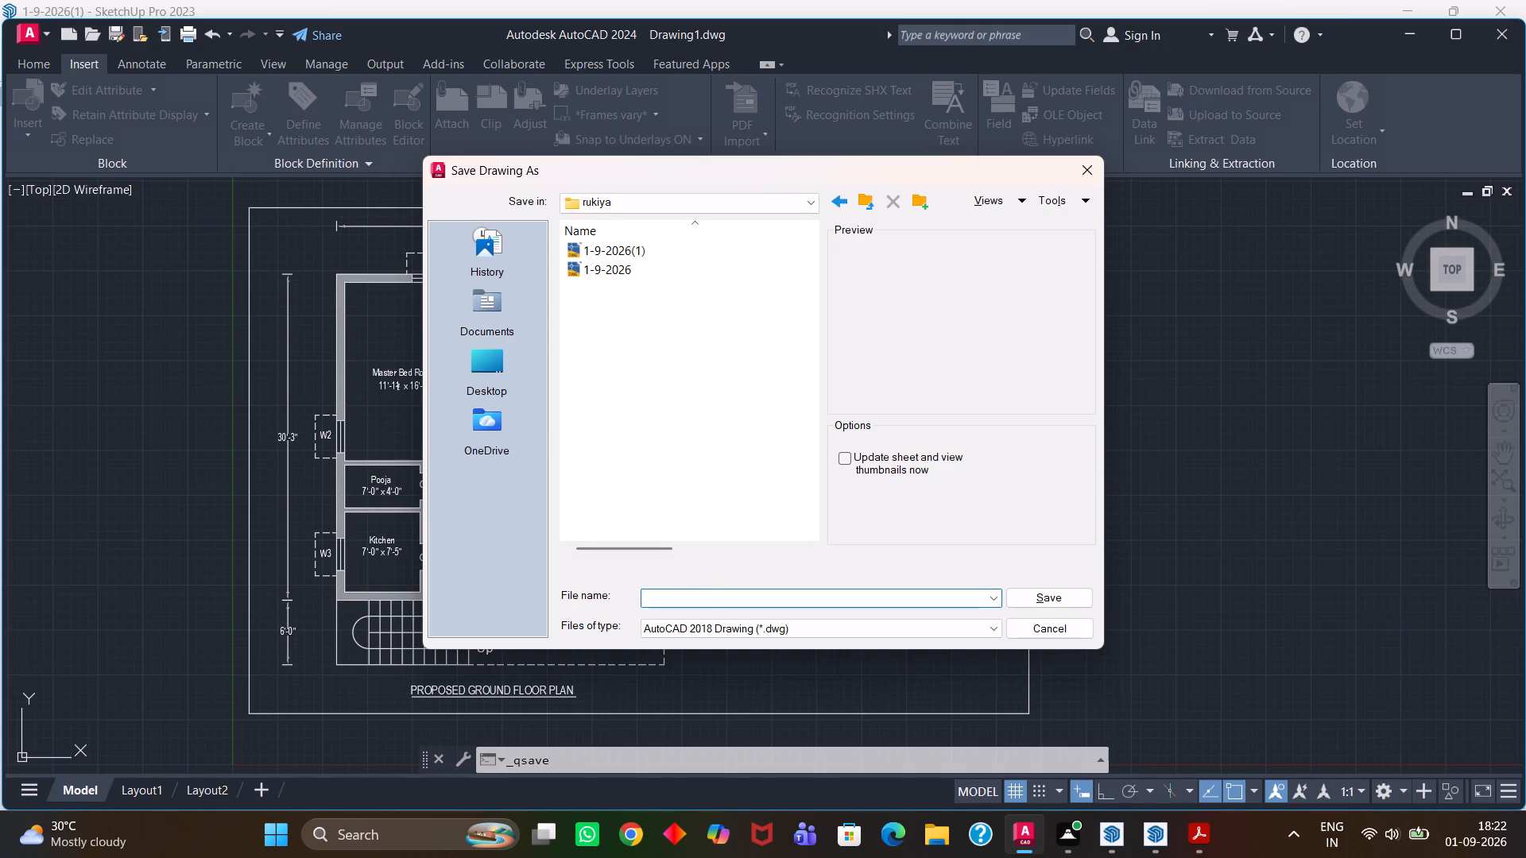
pyautogui.press('1')
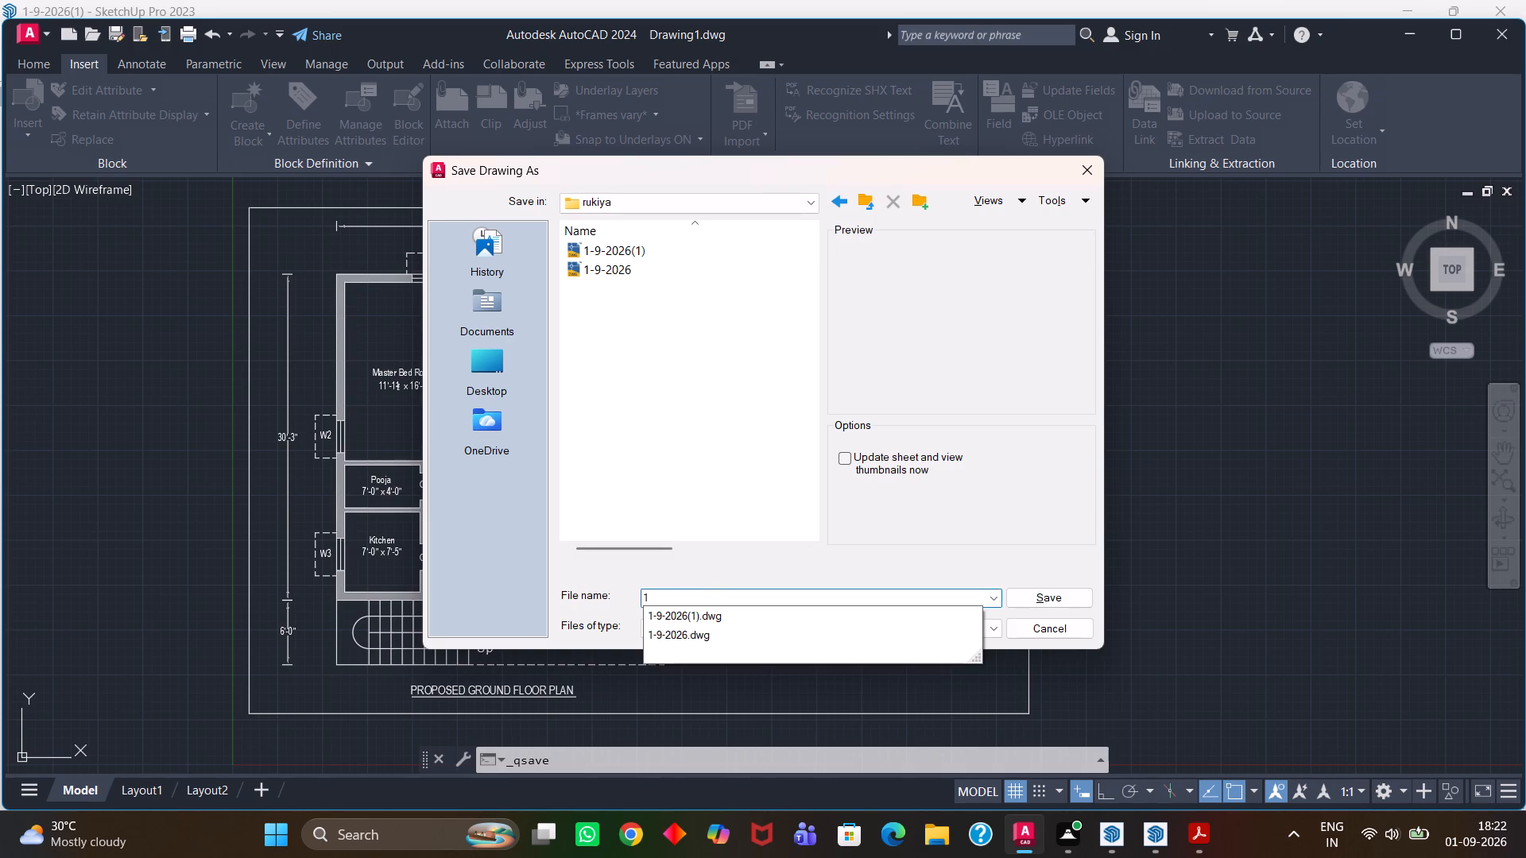
pyautogui.press('-')
pyautogui.press('9')
pyautogui.click(1040, 591)
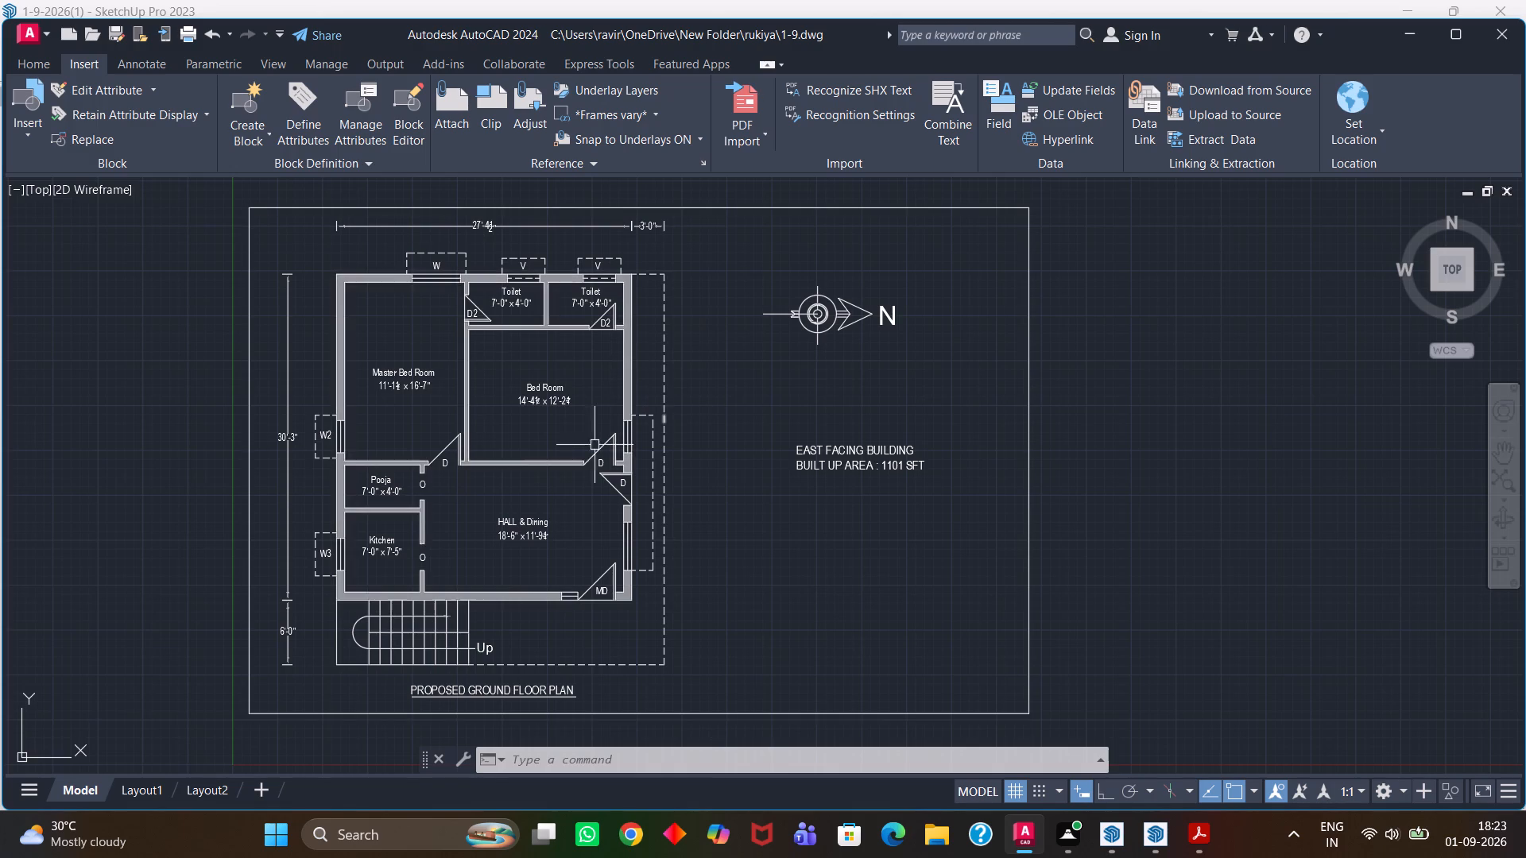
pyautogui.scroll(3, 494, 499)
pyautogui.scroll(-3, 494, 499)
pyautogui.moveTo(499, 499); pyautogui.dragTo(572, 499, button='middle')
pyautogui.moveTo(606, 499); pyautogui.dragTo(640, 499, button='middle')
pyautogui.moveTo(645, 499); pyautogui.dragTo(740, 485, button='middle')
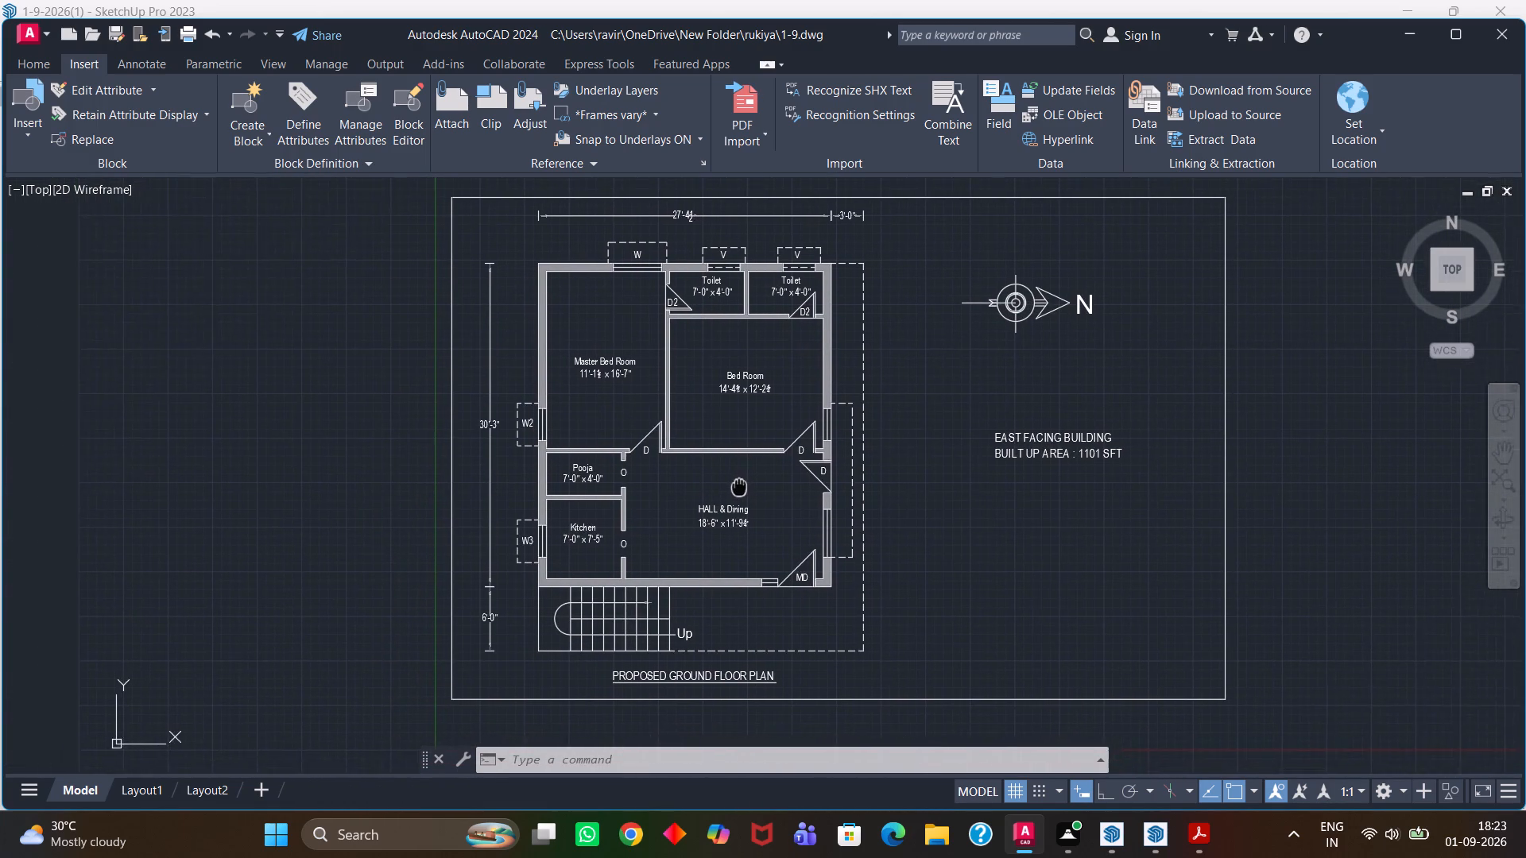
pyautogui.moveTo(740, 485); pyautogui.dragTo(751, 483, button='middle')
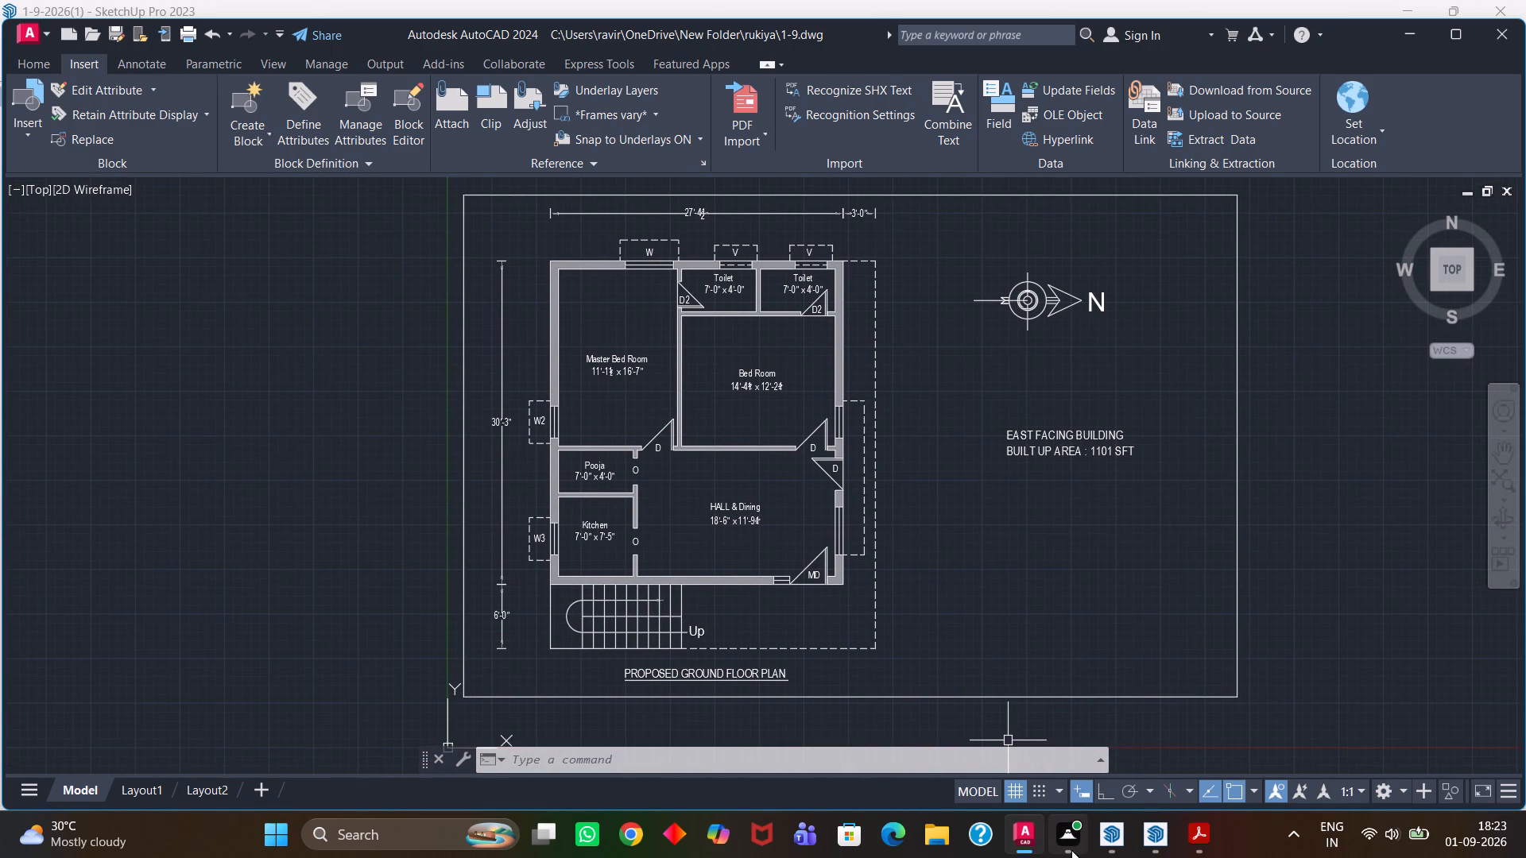
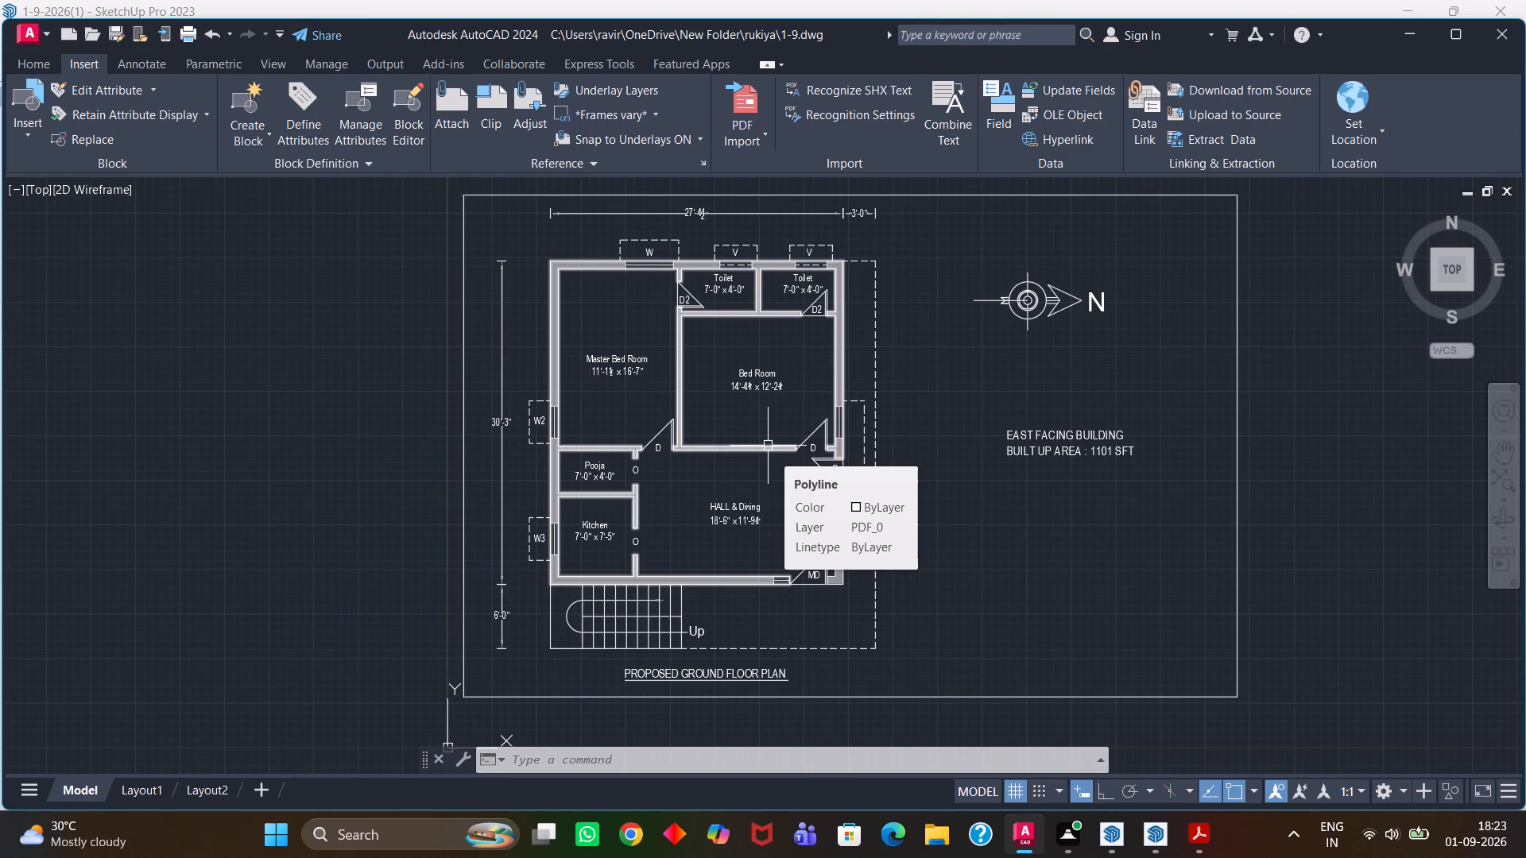
# Examine the proposed ground floor plan, checking the room layout, labels and dimensions around the hall, bedrooms and kitchen.
pyautogui.scroll(3, 768, 446)
pyautogui.scroll(-4, 768, 446)
pyautogui.scroll(2, 761, 445)
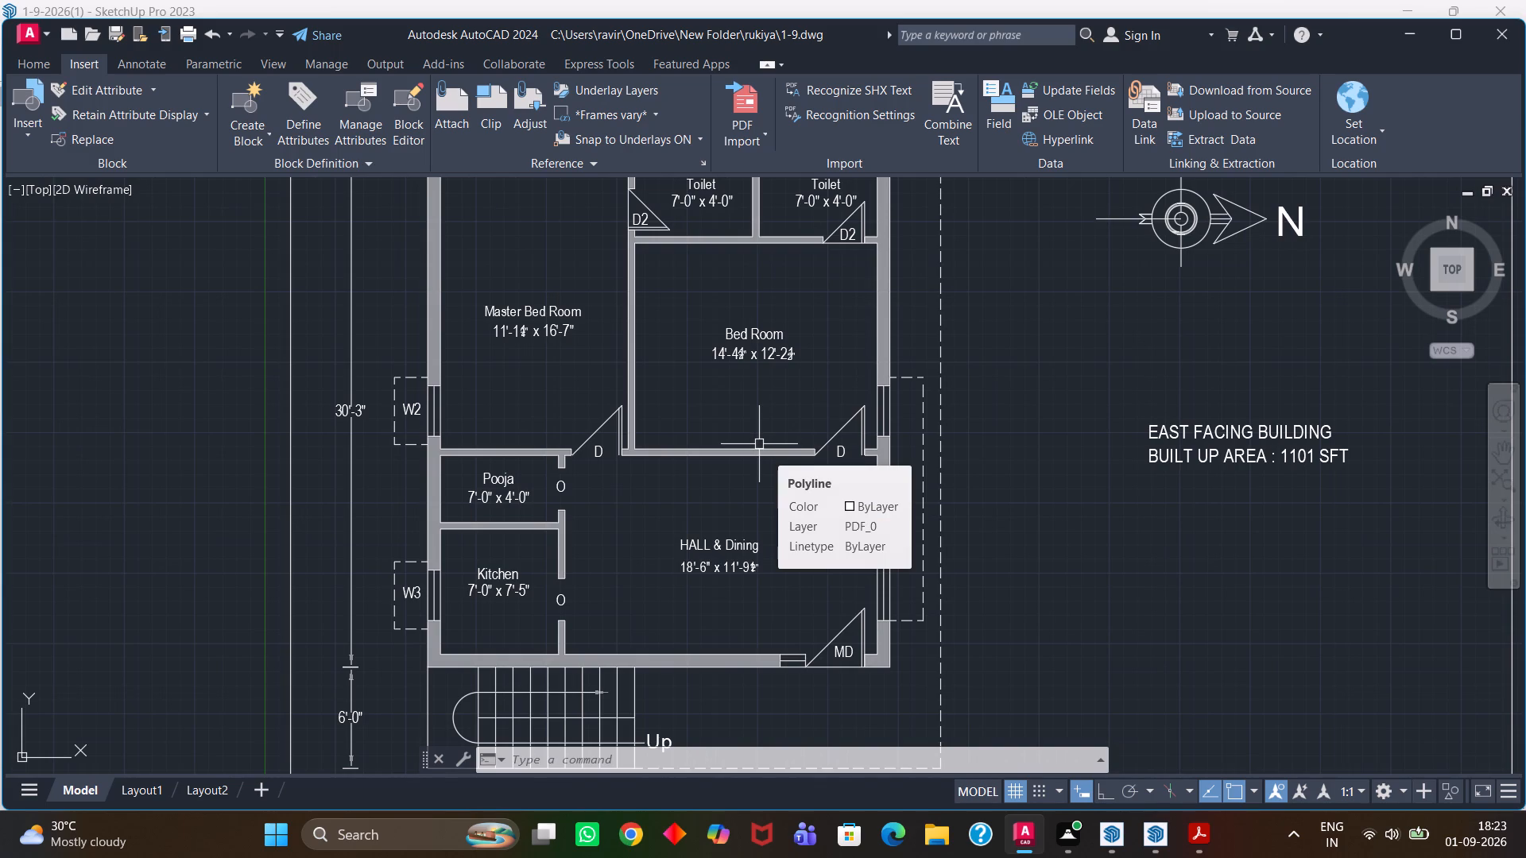
pyautogui.scroll(-3, 758, 444)
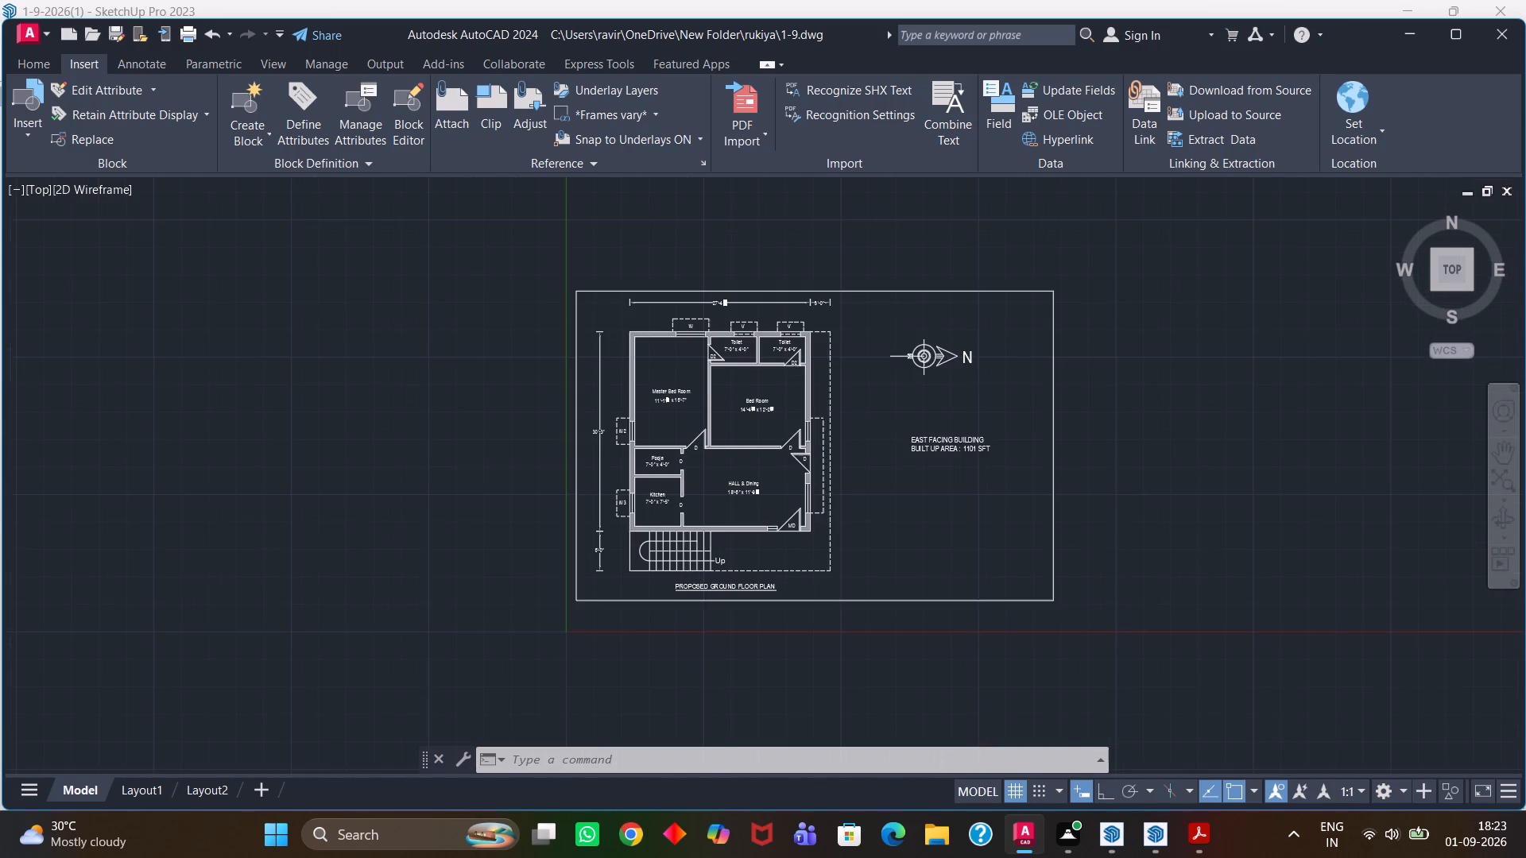
pyautogui.scroll(2, 758, 444)
pyautogui.scroll(-2, 758, 444)
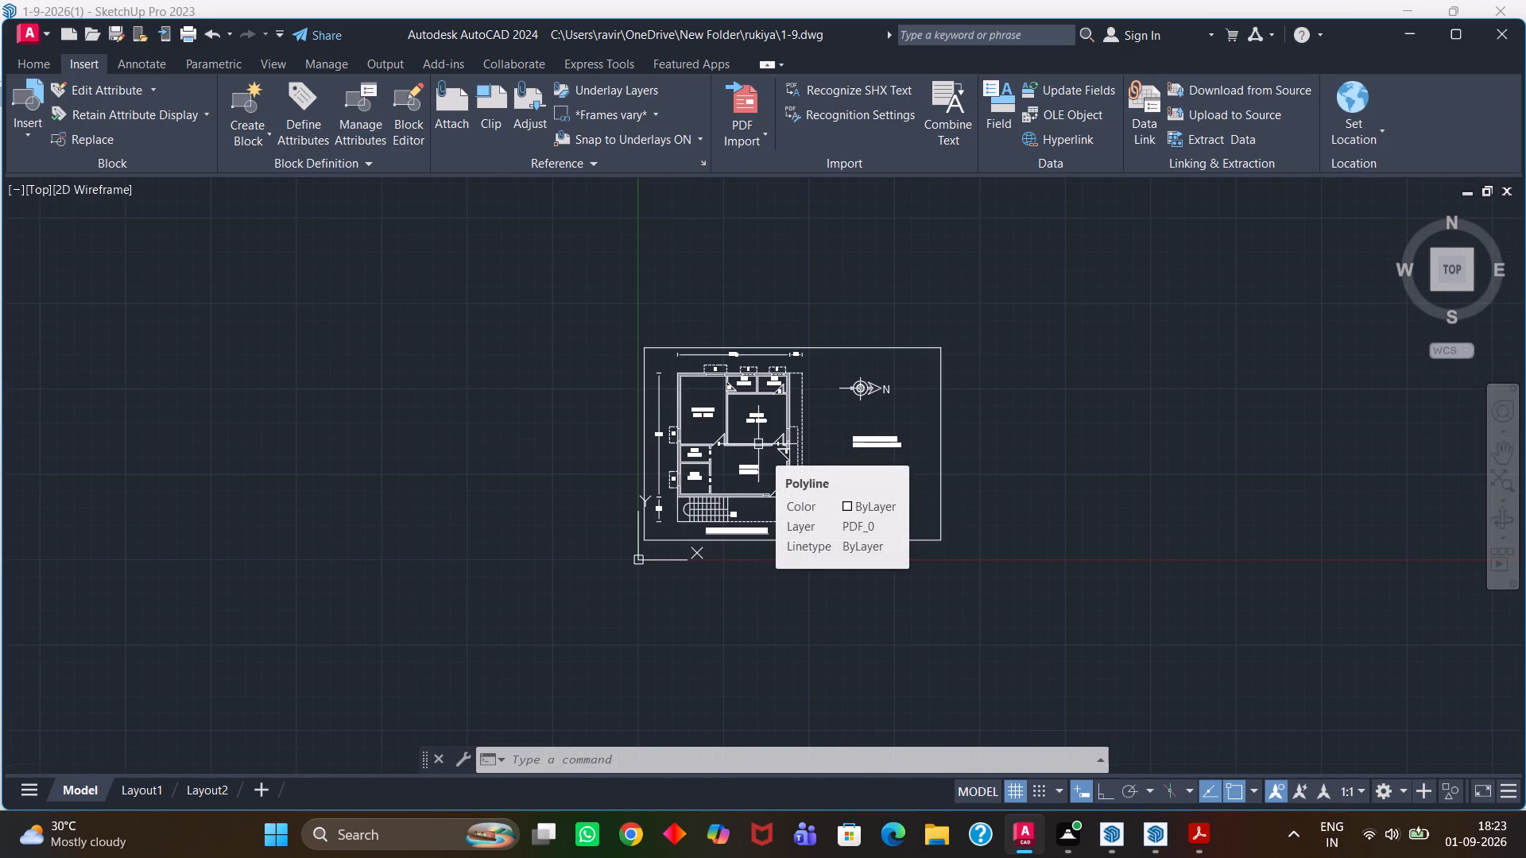
pyautogui.scroll(1, 758, 444)
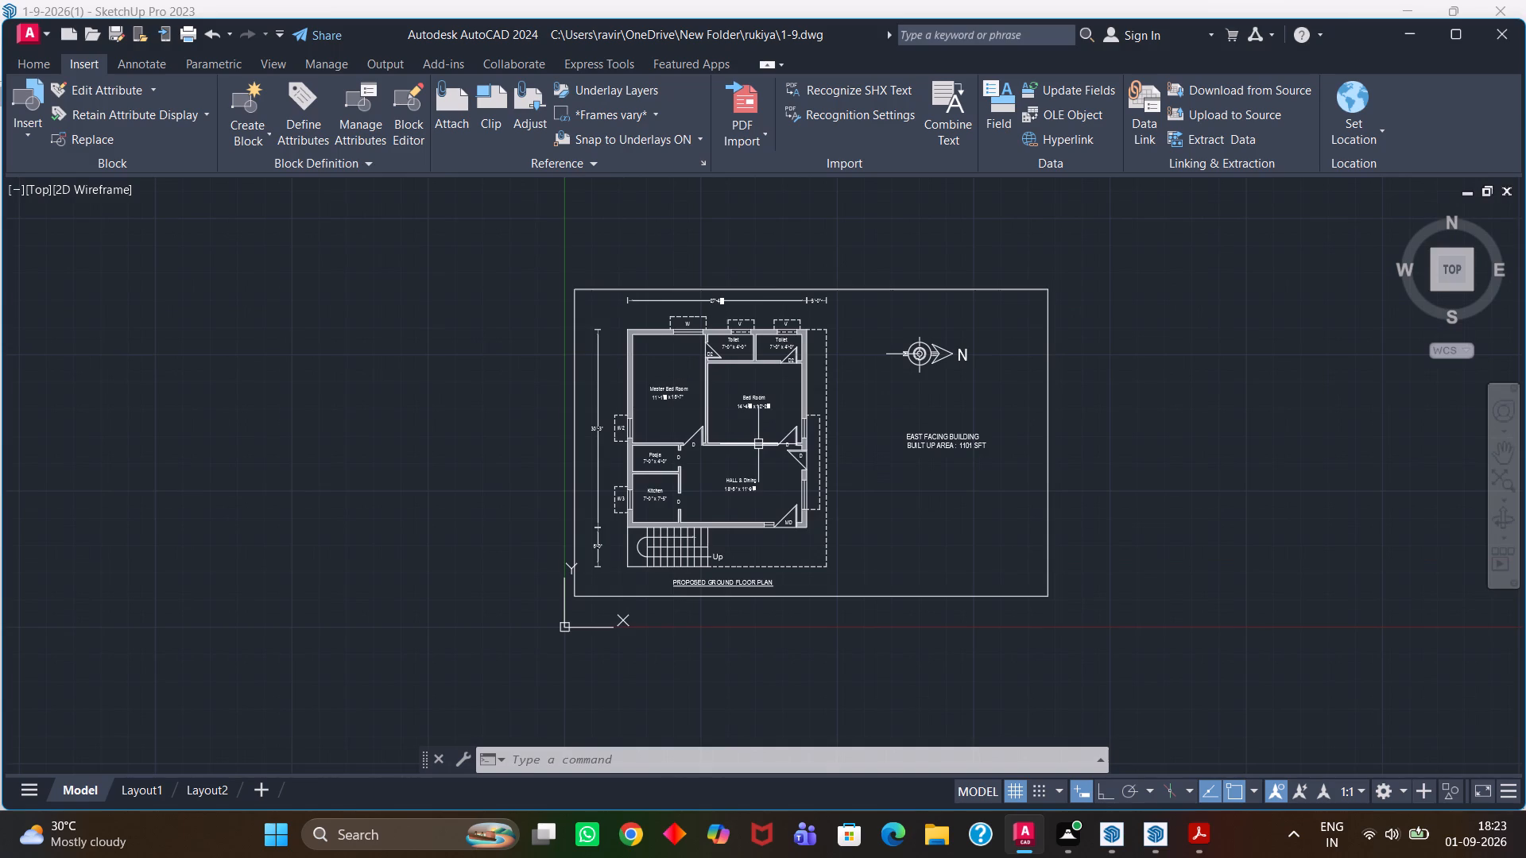
pyautogui.scroll(-1, 758, 444)
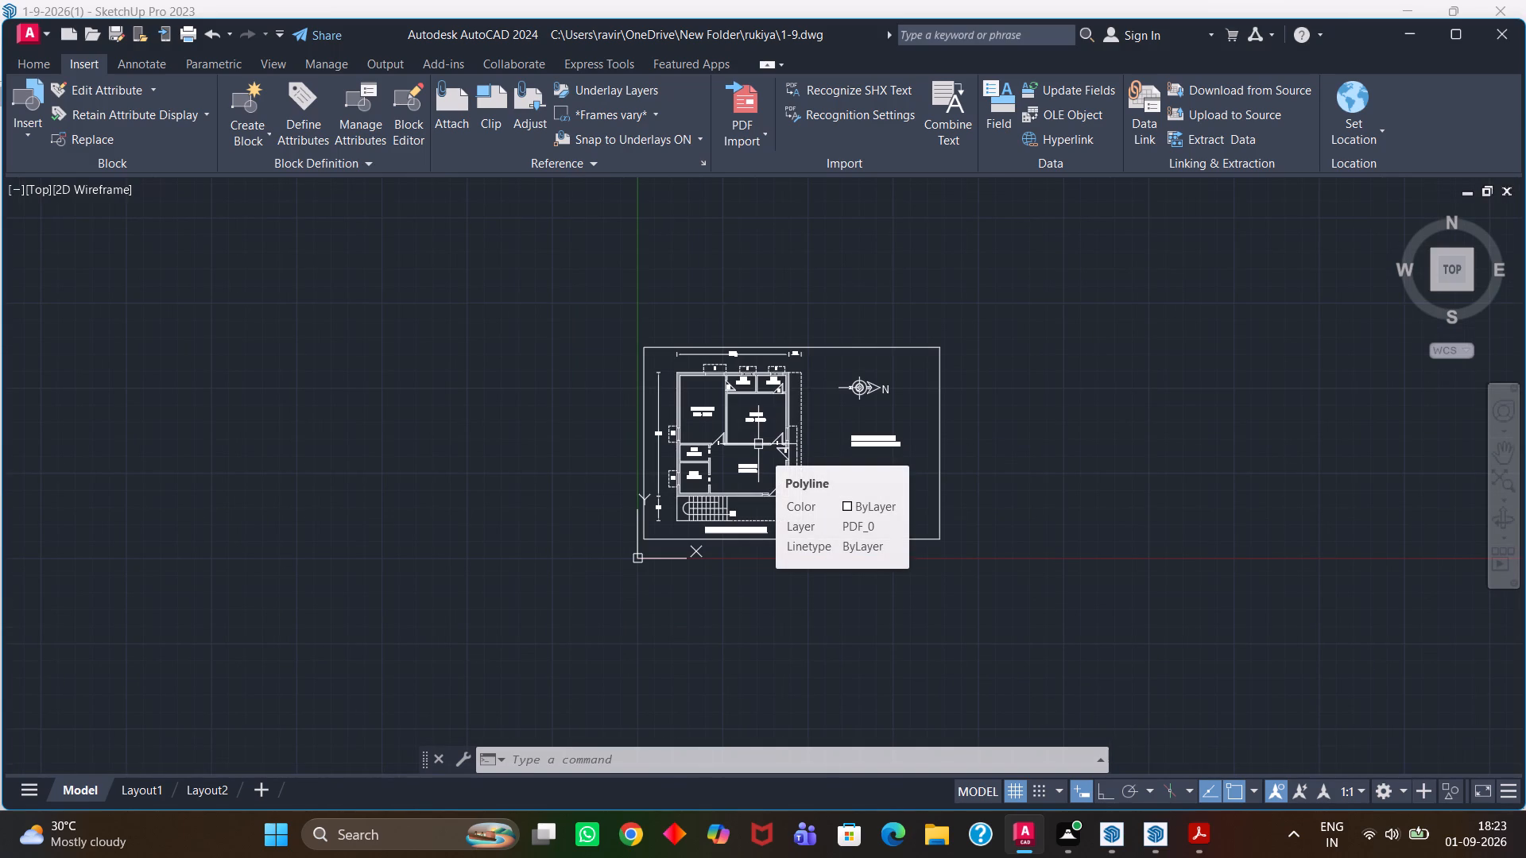
pyautogui.scroll(2, 758, 444)
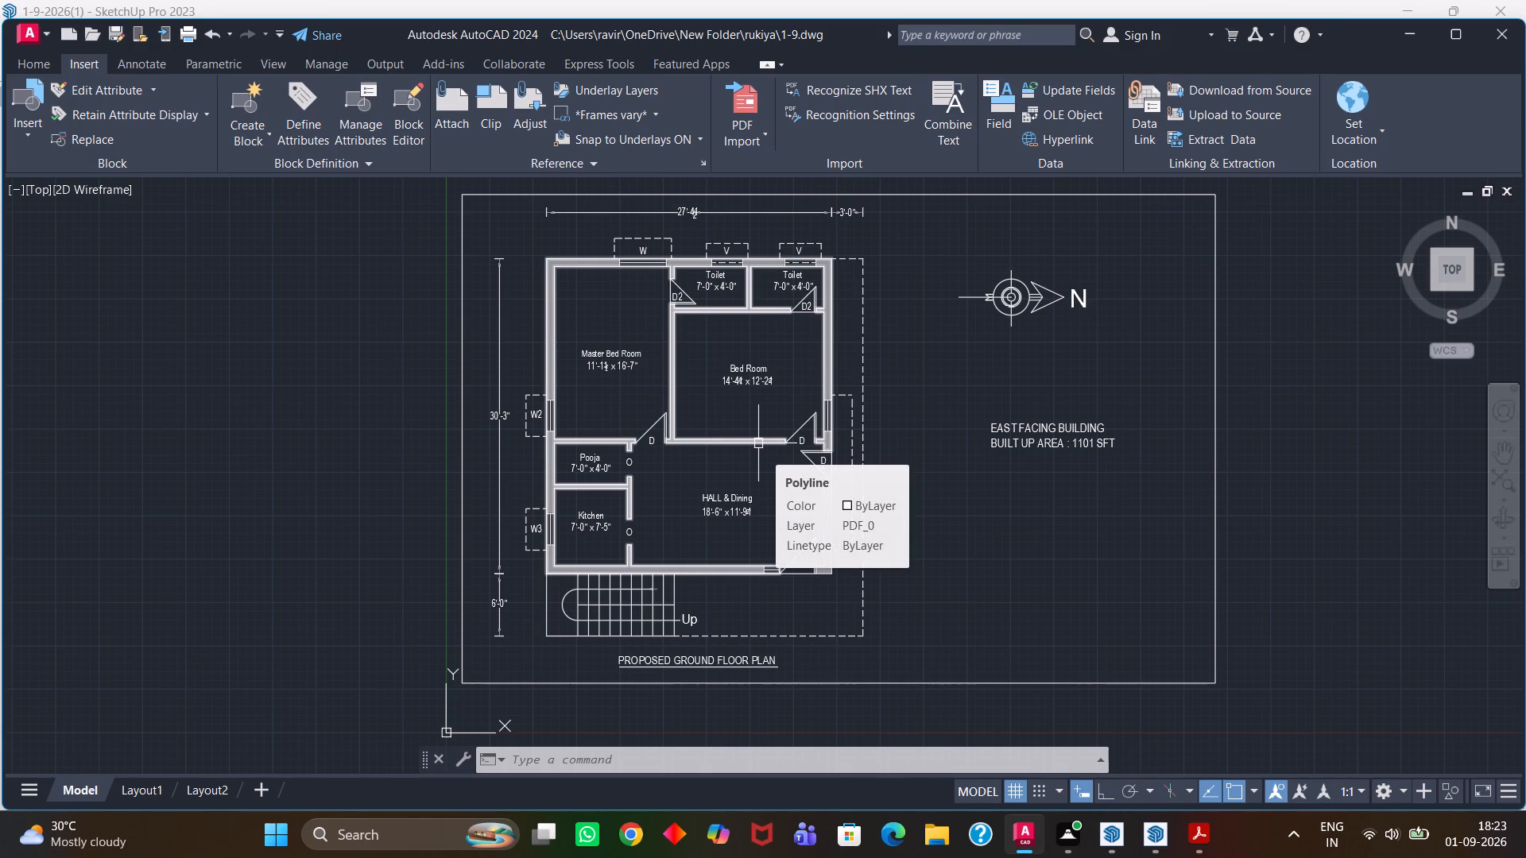
pyautogui.scroll(-1, 758, 443)
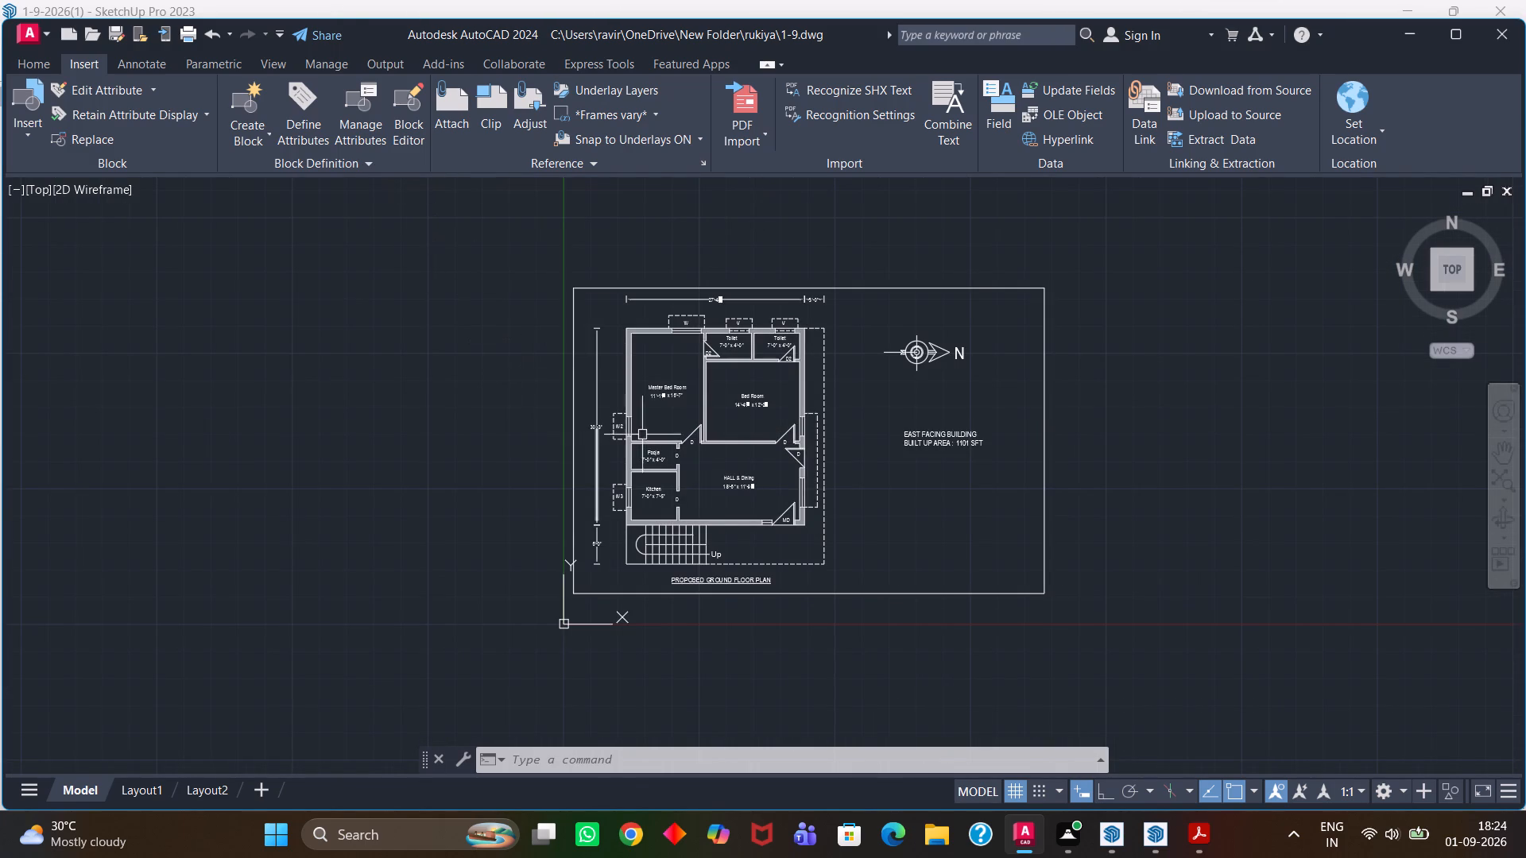
pyautogui.scroll(2, 649, 446)
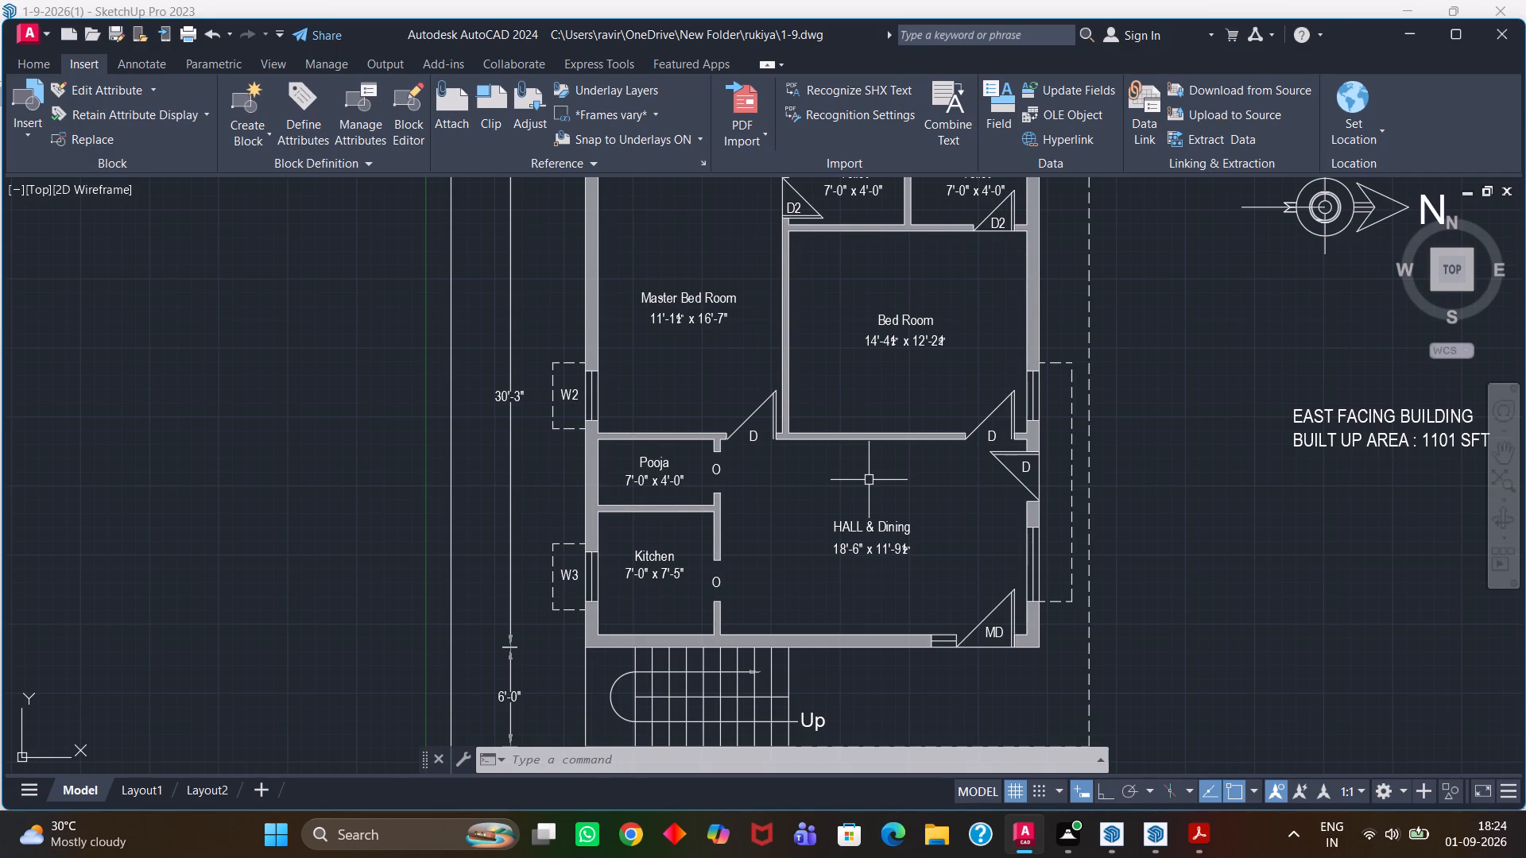
pyautogui.scroll(2, 869, 480)
pyautogui.scroll(-3, 869, 480)
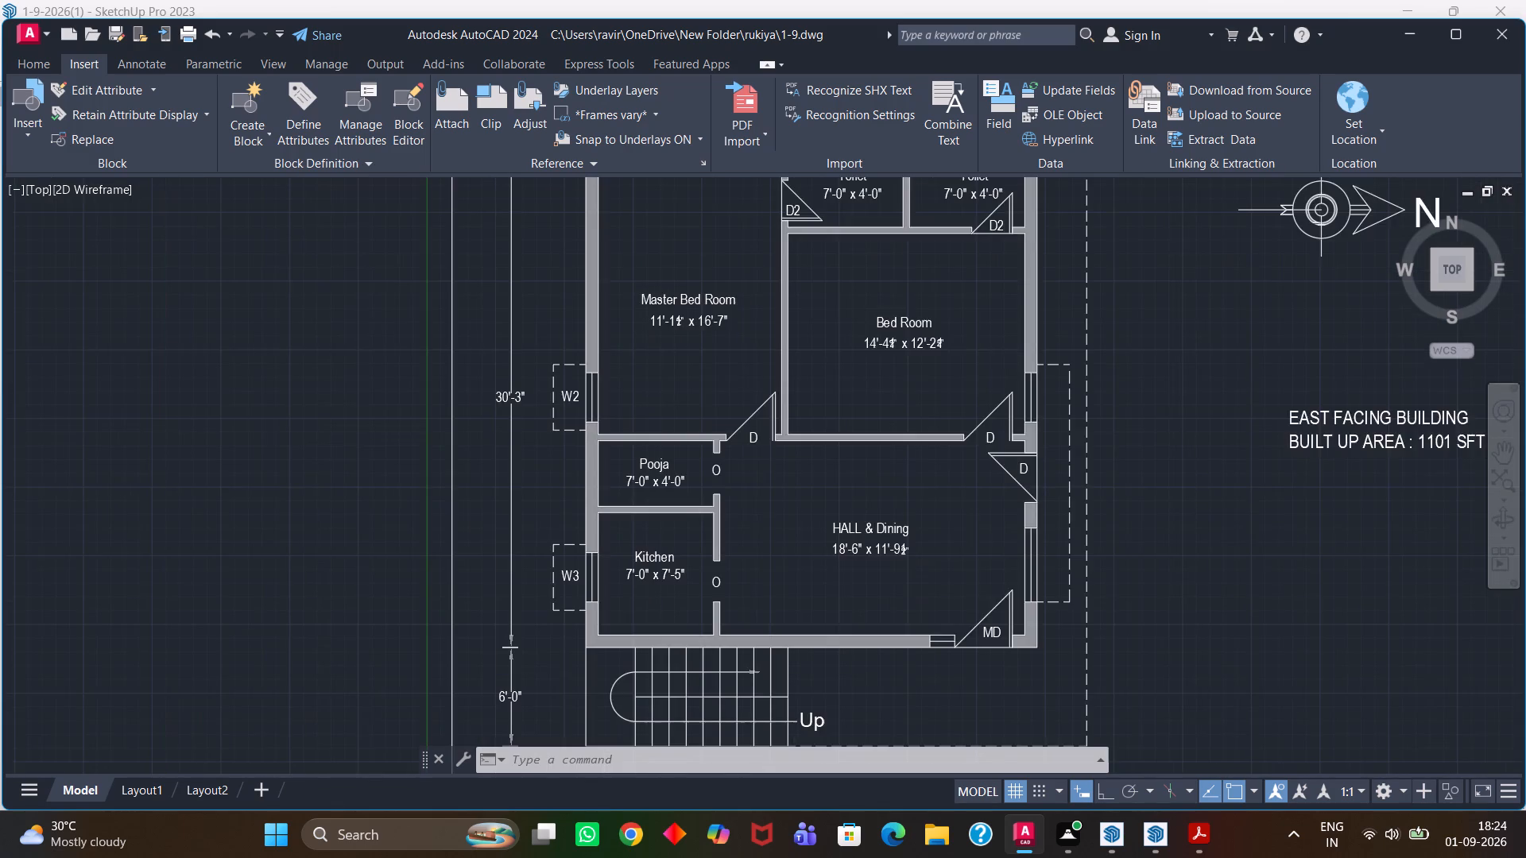
pyautogui.scroll(-2, 868, 480)
pyautogui.scroll(2, 882, 490)
pyautogui.moveTo(882, 490); pyautogui.dragTo(828, 488, button='middle')
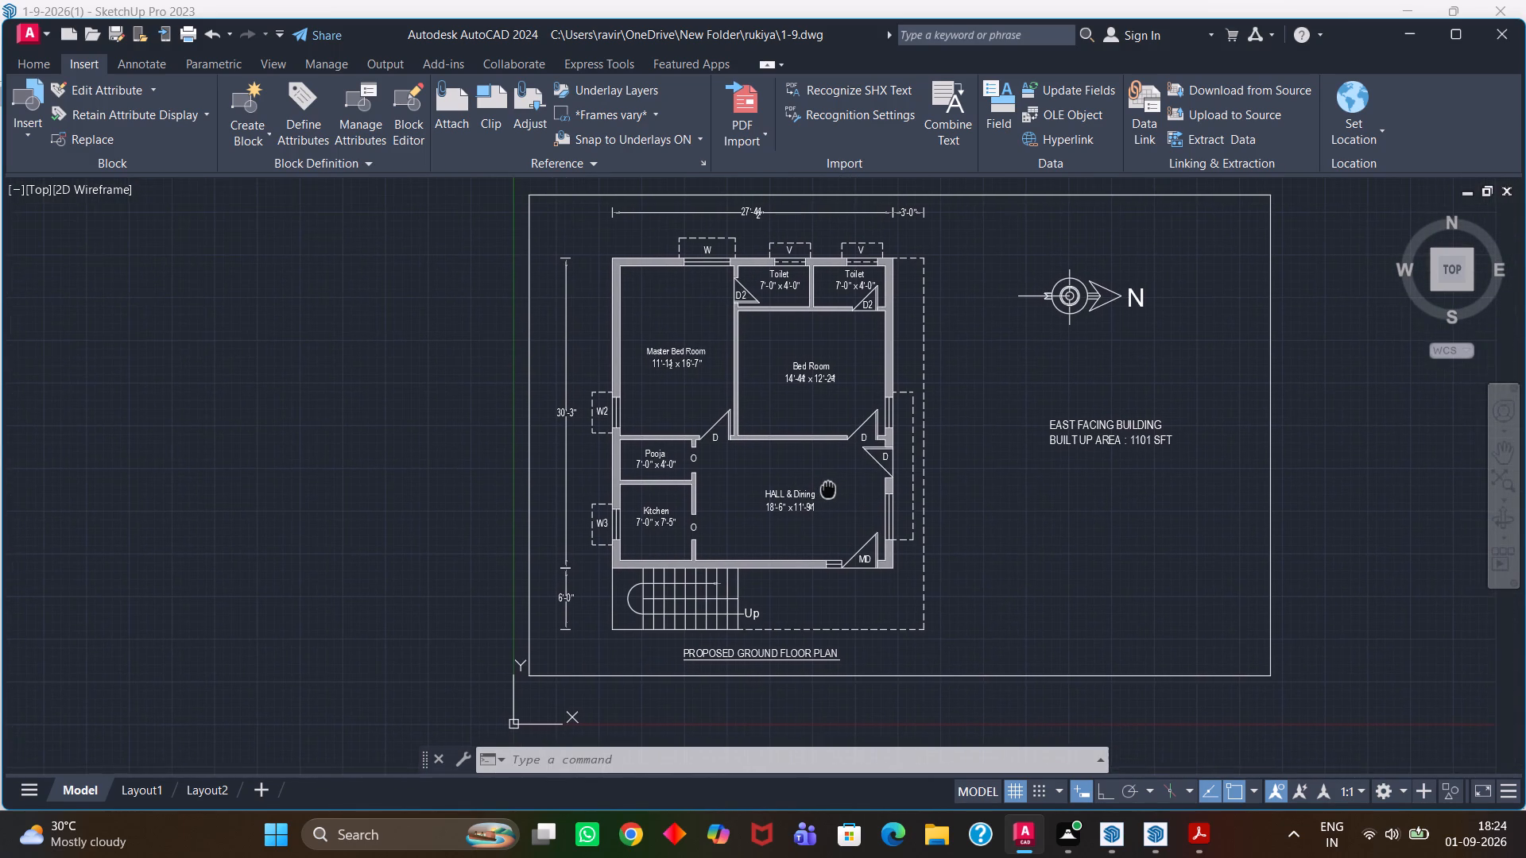
pyautogui.moveTo(828, 488); pyautogui.dragTo(827, 489, button='middle')
pyautogui.scroll(2, 769, 502)
pyautogui.scroll(-3, 769, 502)
pyautogui.scroll(1, 776, 500)
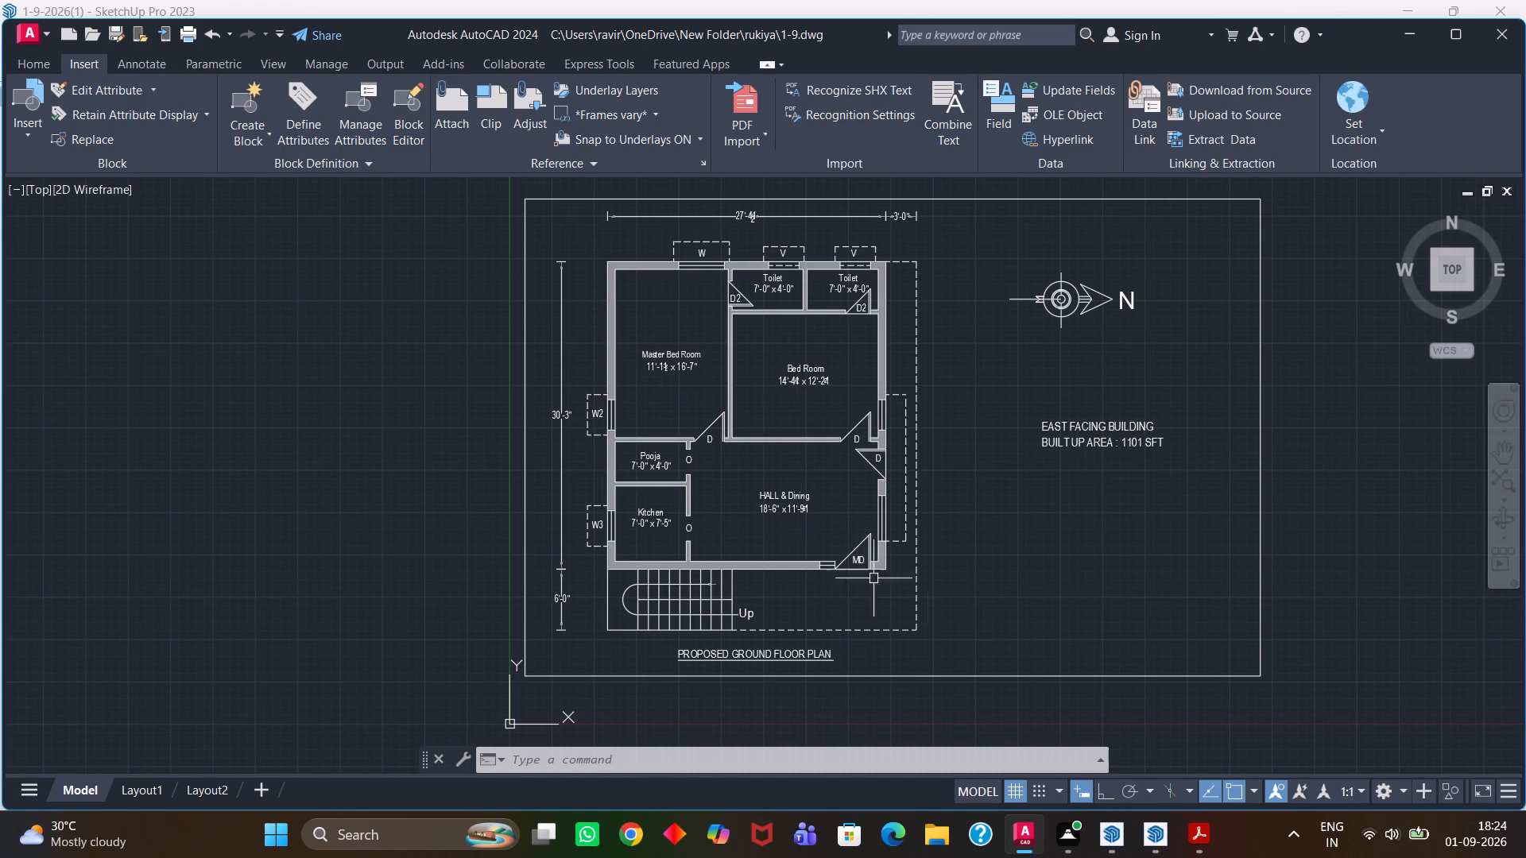
# Save the 1-9 floor plan drawing and switch to the house model in SketchUp.
pyautogui.hotkey('ctrl', 's')
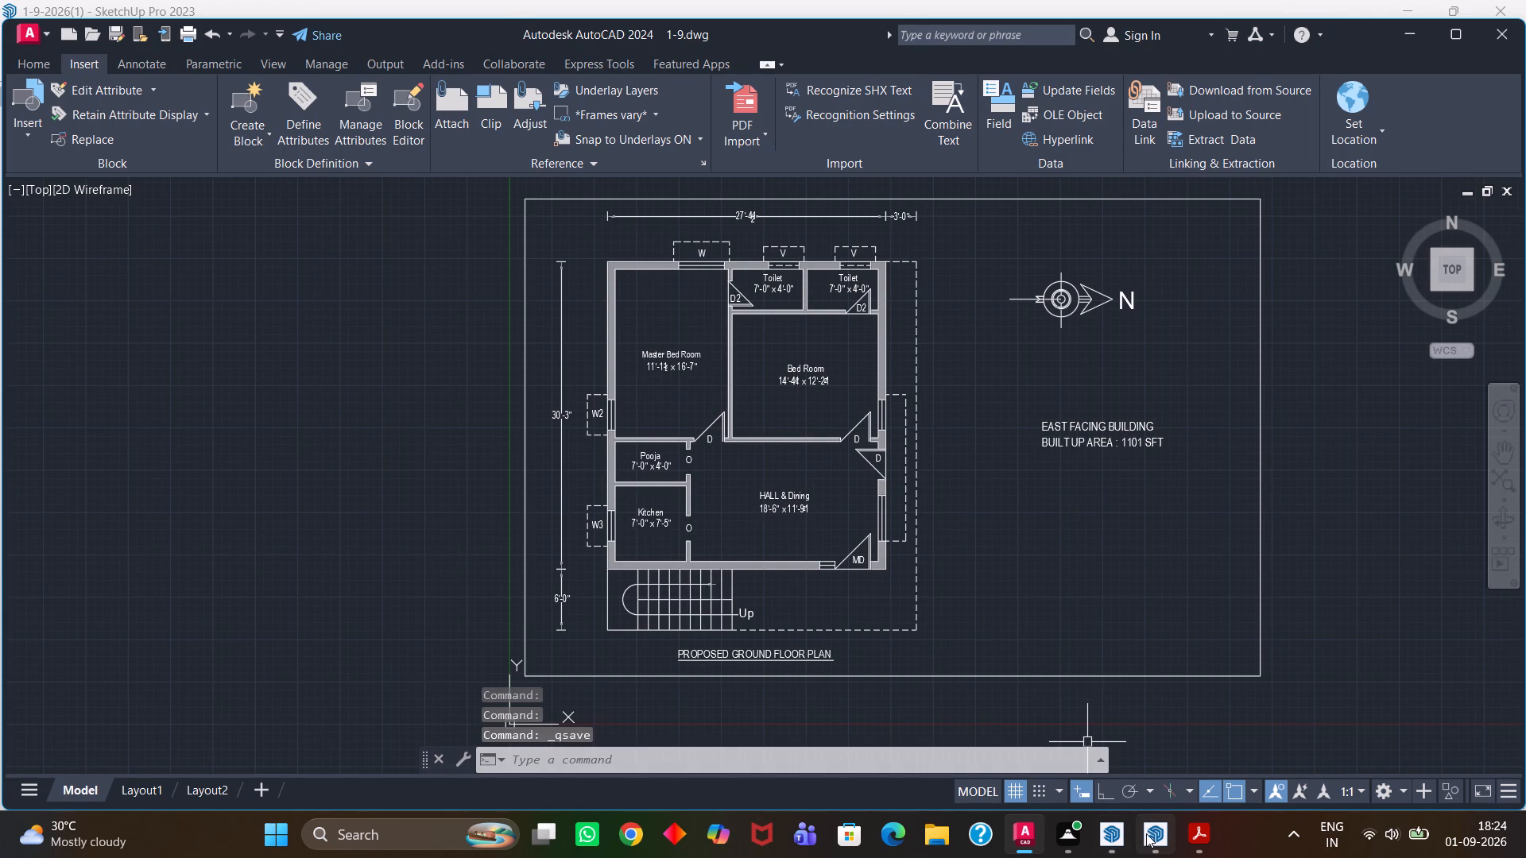
pyautogui.click(1124, 776)
# Examine the furnished house model from above, checking the living room furniture, kitchen and adjoining bedroom.
pyautogui.scroll(-8, 759, 455)
pyautogui.scroll(3, 846, 520)
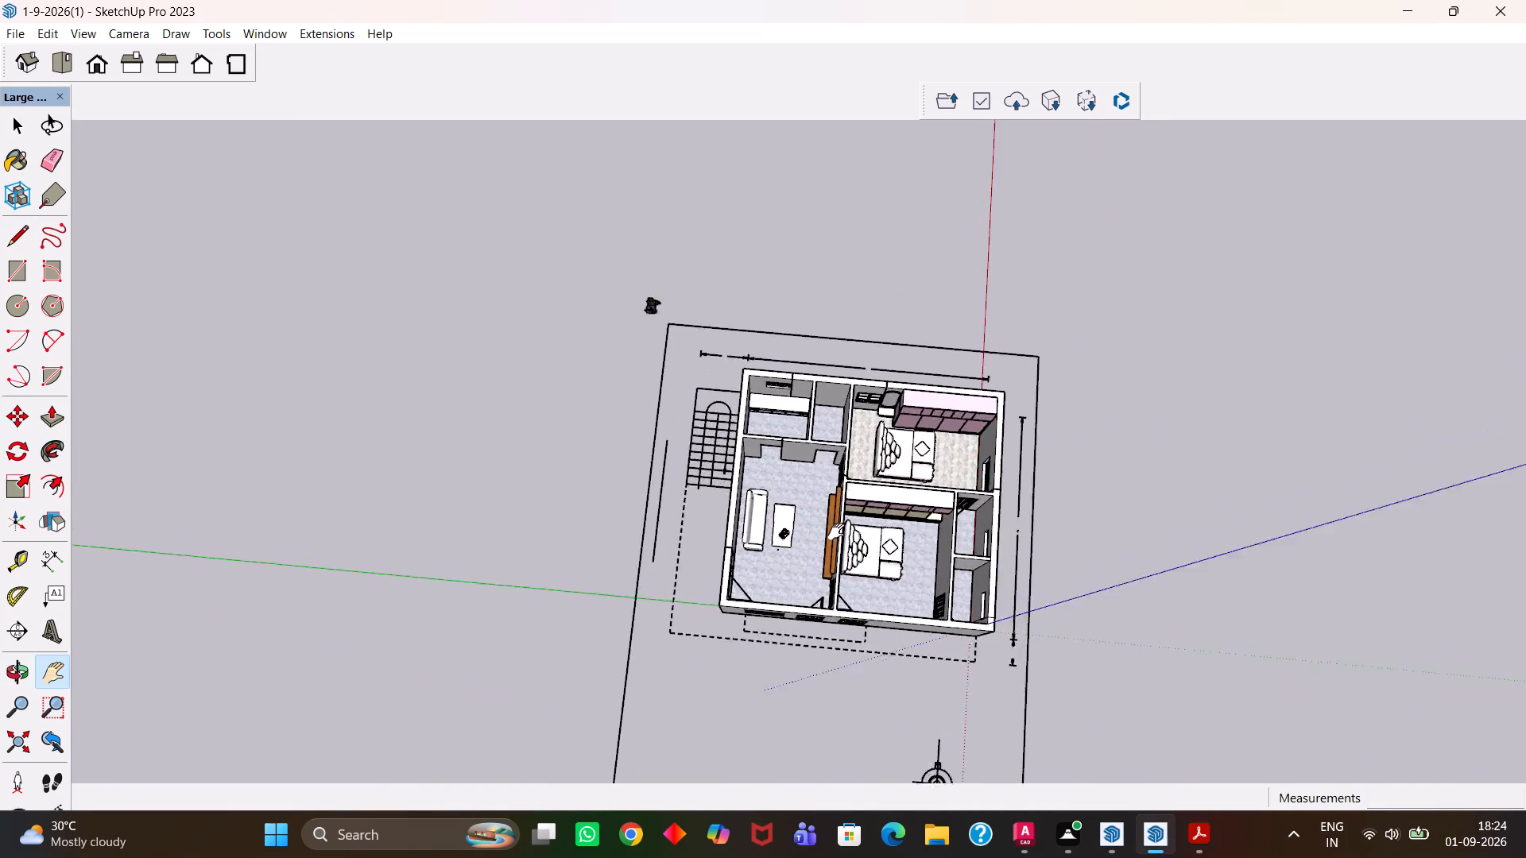
pyautogui.scroll(2, 836, 531)
pyautogui.moveTo(757, 529); pyautogui.dragTo(914, 535, button='middle')
pyautogui.scroll(4, 891, 555)
pyautogui.moveTo(694, 519); pyautogui.dragTo(765, 499, button='middle')
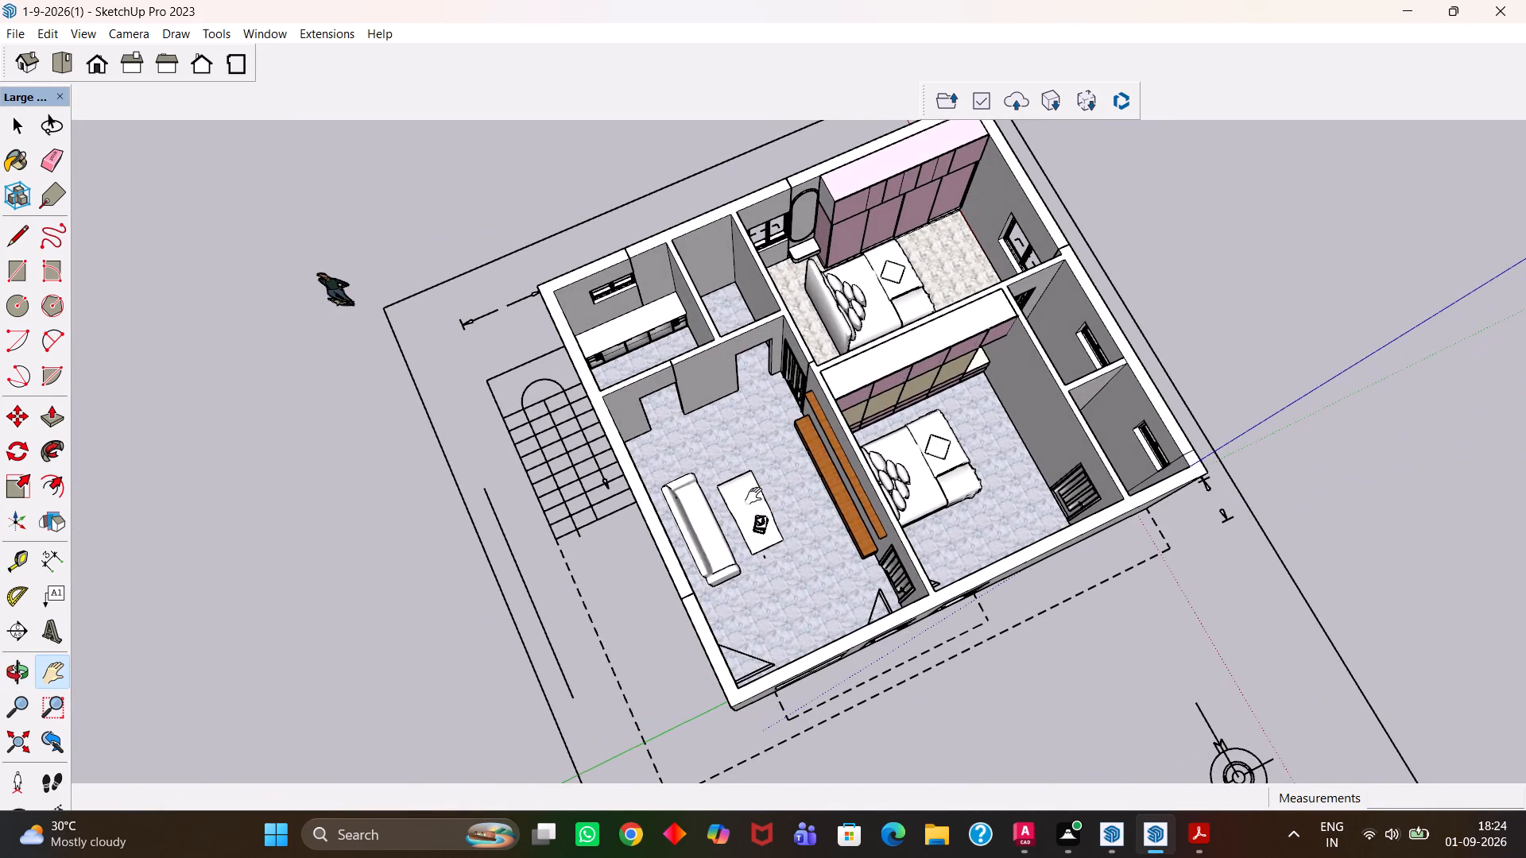
pyautogui.scroll(-4, 763, 496)
pyautogui.scroll(6, 778, 524)
pyautogui.press('h')
pyautogui.scroll(1, 827, 489)
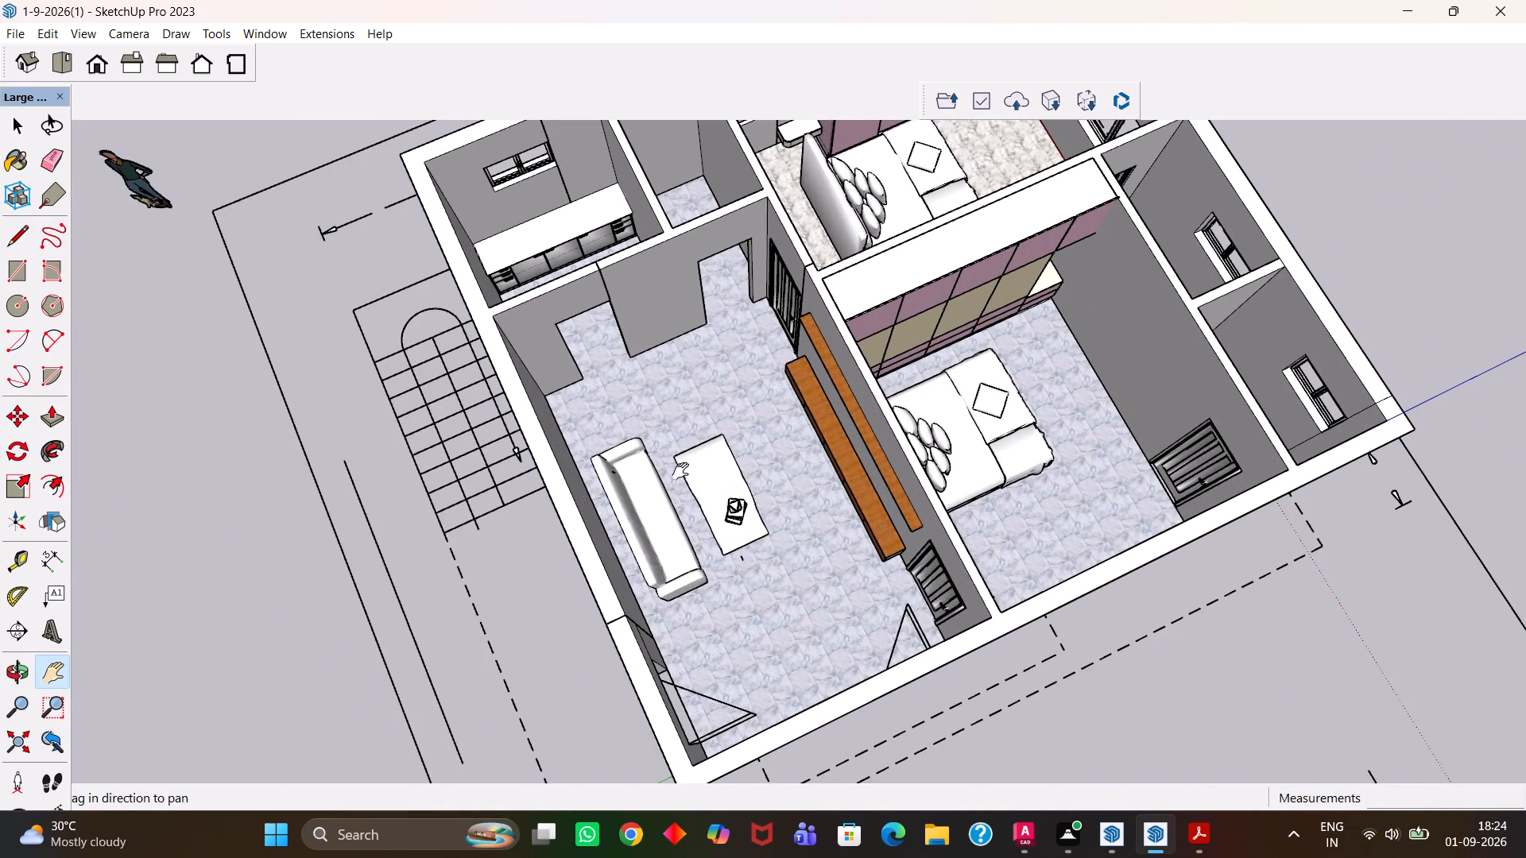
pyautogui.scroll(-4, 757, 470)
pyautogui.middleClick(600, 483)
pyautogui.moveTo(603, 483); pyautogui.dragTo(804, 478, button='middle')
pyautogui.scroll(1, 643, 485)
pyautogui.scroll(3, 804, 478)
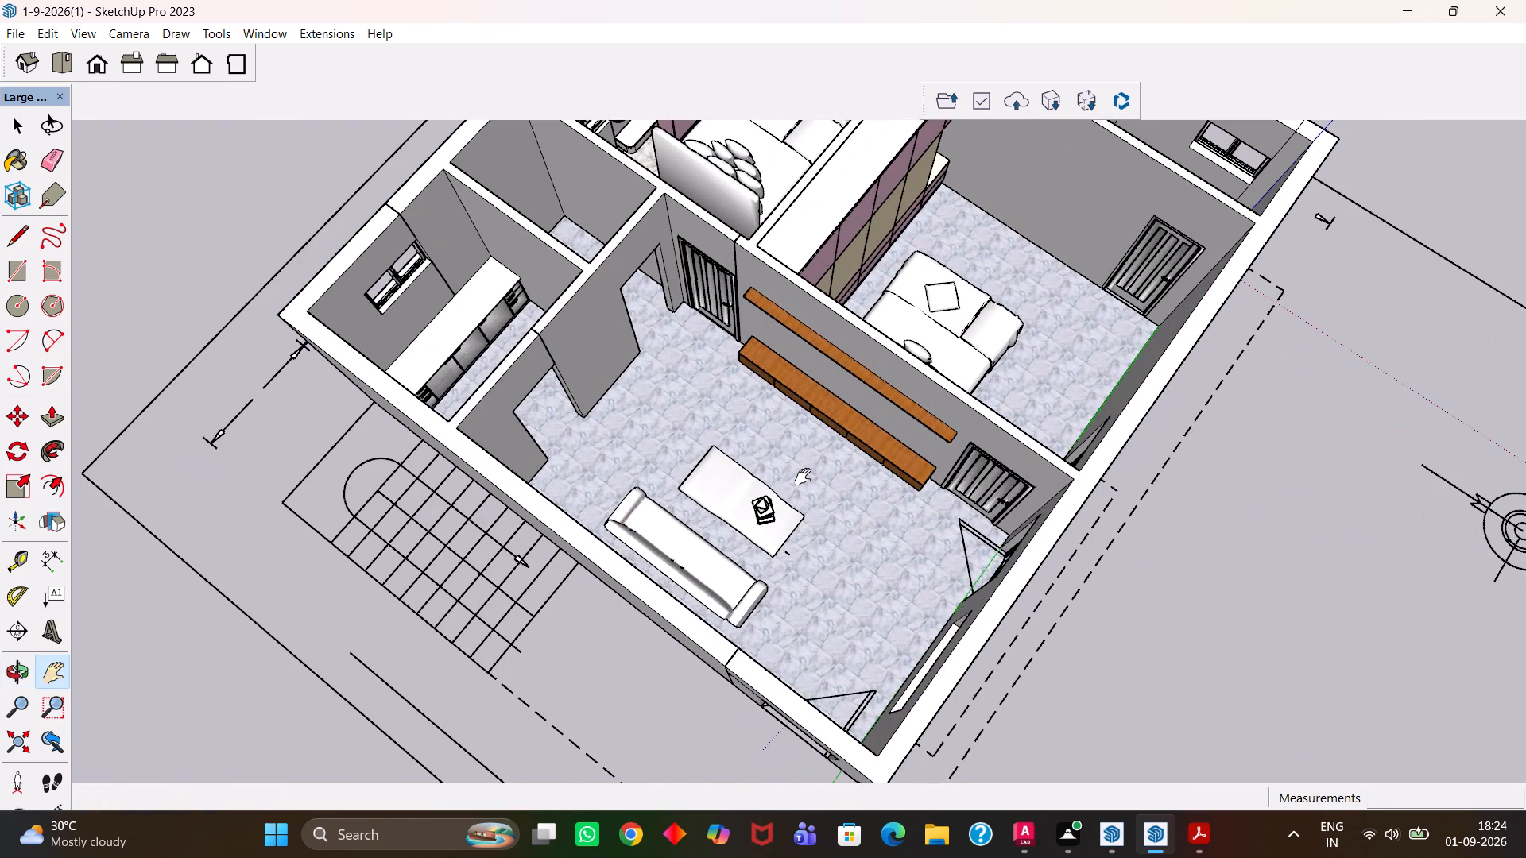
# Save the furnished house model.
pyautogui.hotkey('ctrl', 's')
# Examine the whole house model from above and from the side with the windows and doors.
pyautogui.scroll(-6, 788, 473)
pyautogui.moveTo(895, 470); pyautogui.dragTo(637, 484, button='middle')
pyautogui.scroll(1, 864, 488)
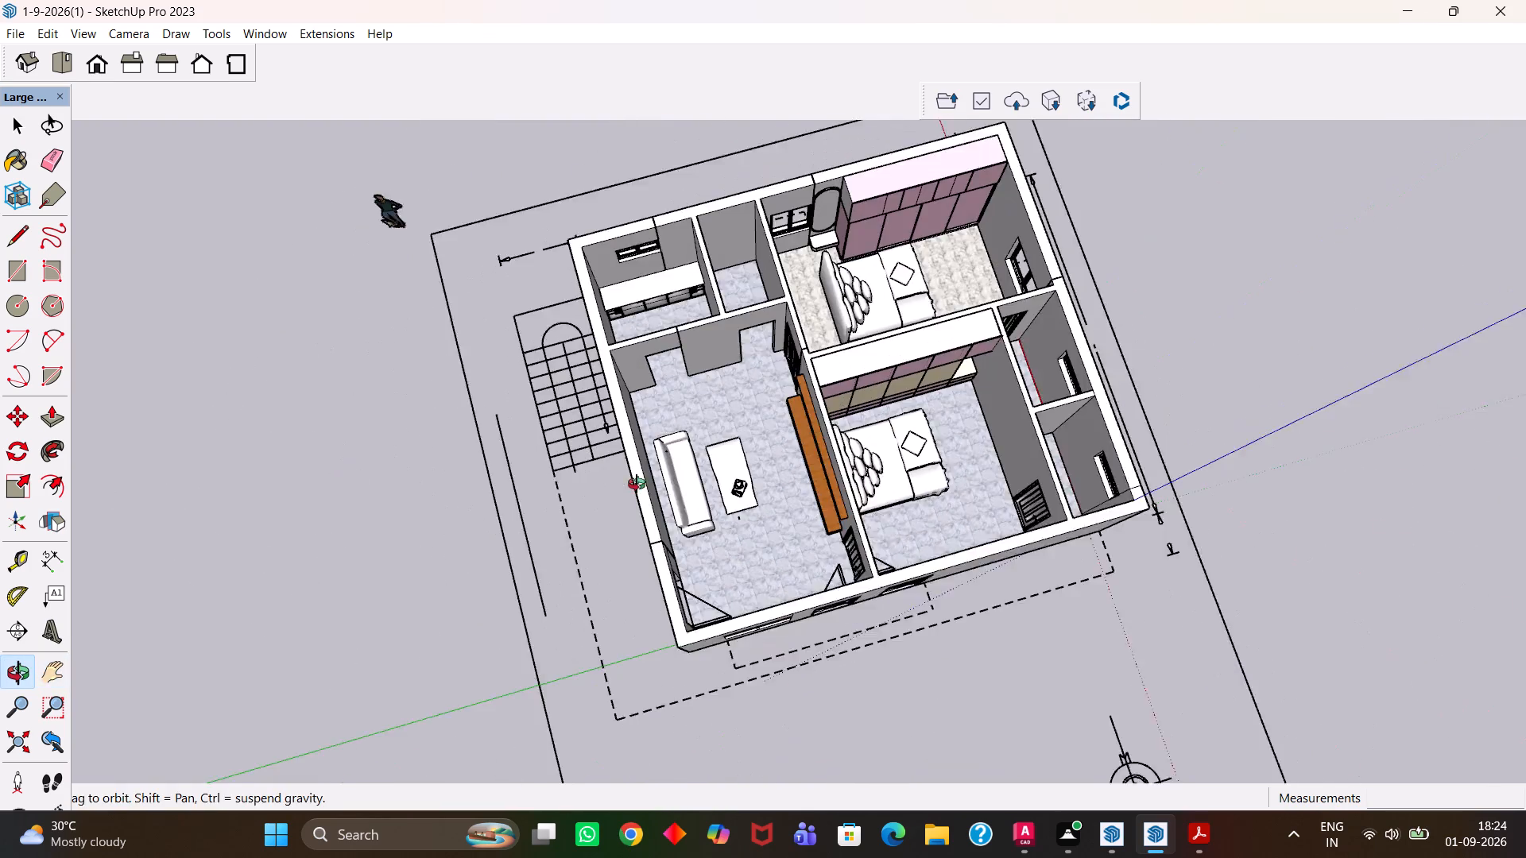
pyautogui.moveTo(637, 484); pyautogui.dragTo(642, 477, button='middle')
pyautogui.scroll(4, 701, 454)
pyautogui.scroll(-5, 790, 469)
pyautogui.moveTo(774, 569); pyautogui.dragTo(682, 504, button='middle')
pyautogui.scroll(1, 766, 570)
pyautogui.middleClick(682, 504)
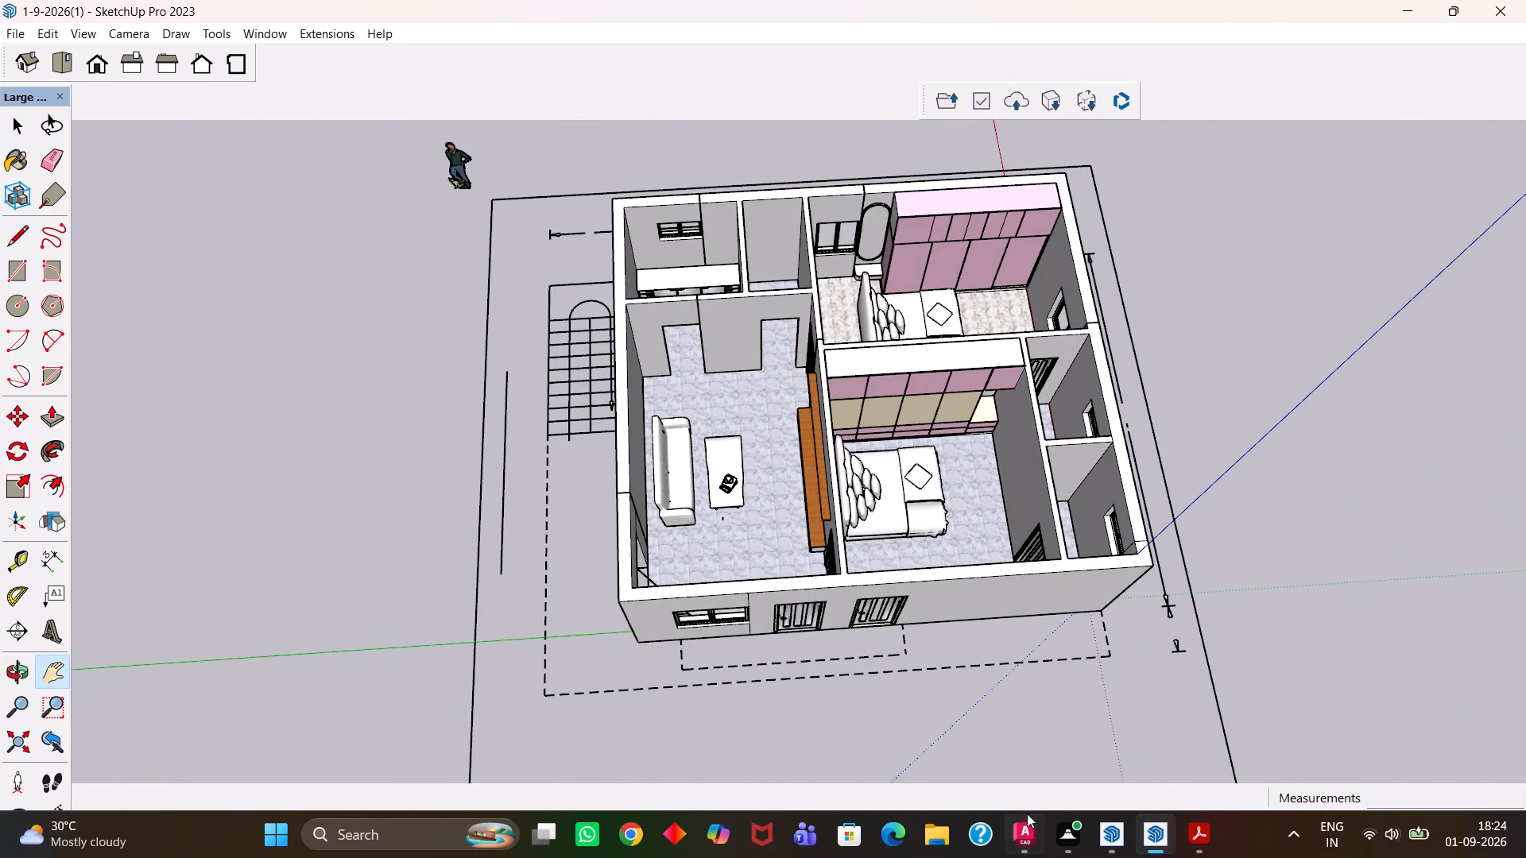
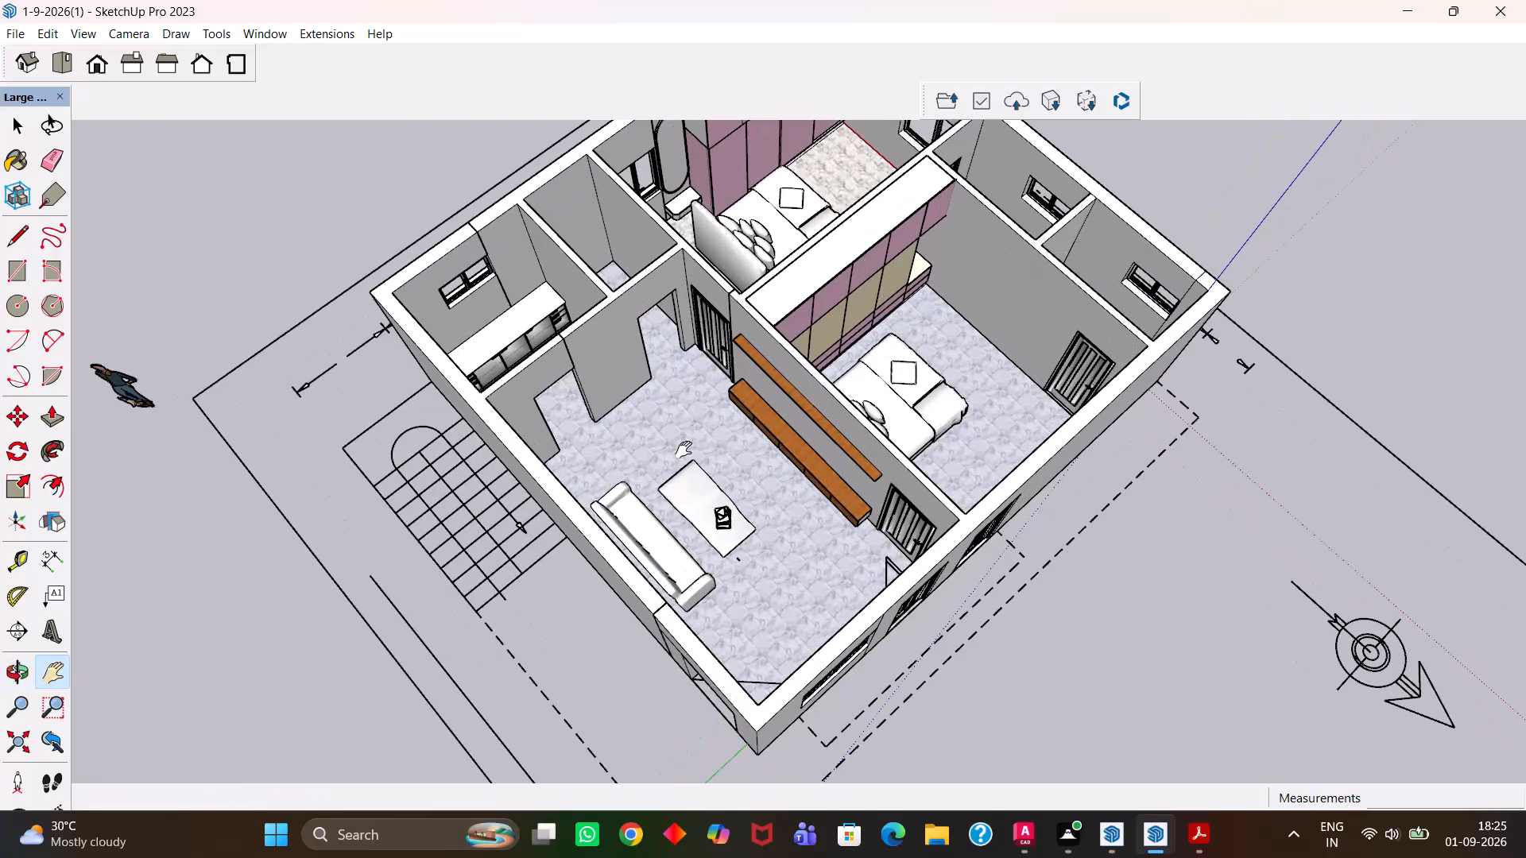
# Examine the living room's wooden wall units and furniture and the adjoining bedrooms from above.
pyautogui.scroll(-4, 686, 448)
pyautogui.scroll(3, 687, 448)
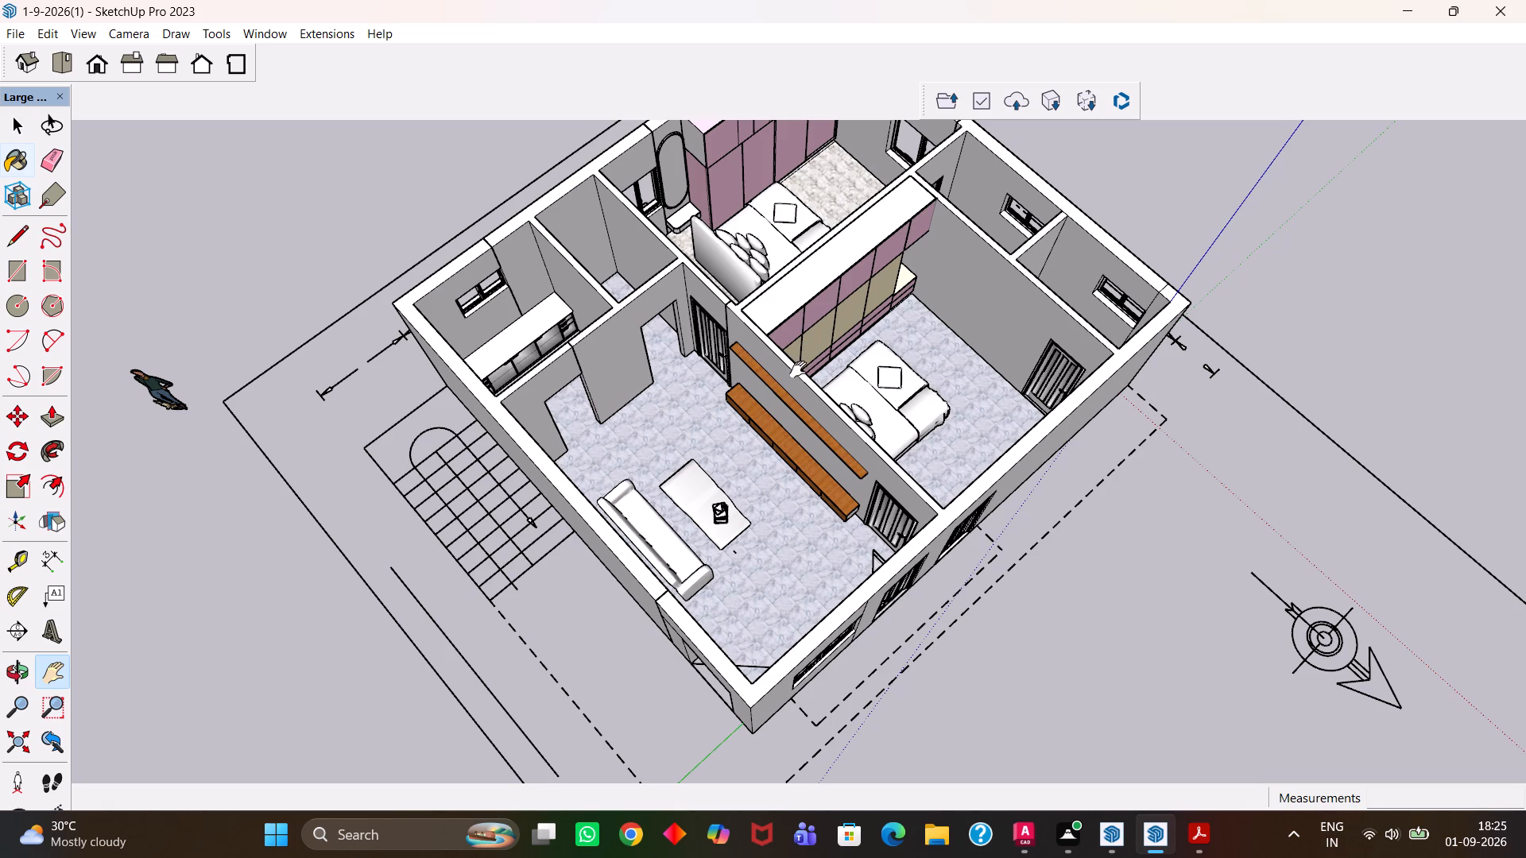
pyautogui.scroll(-3, 798, 377)
pyautogui.scroll(1, 754, 393)
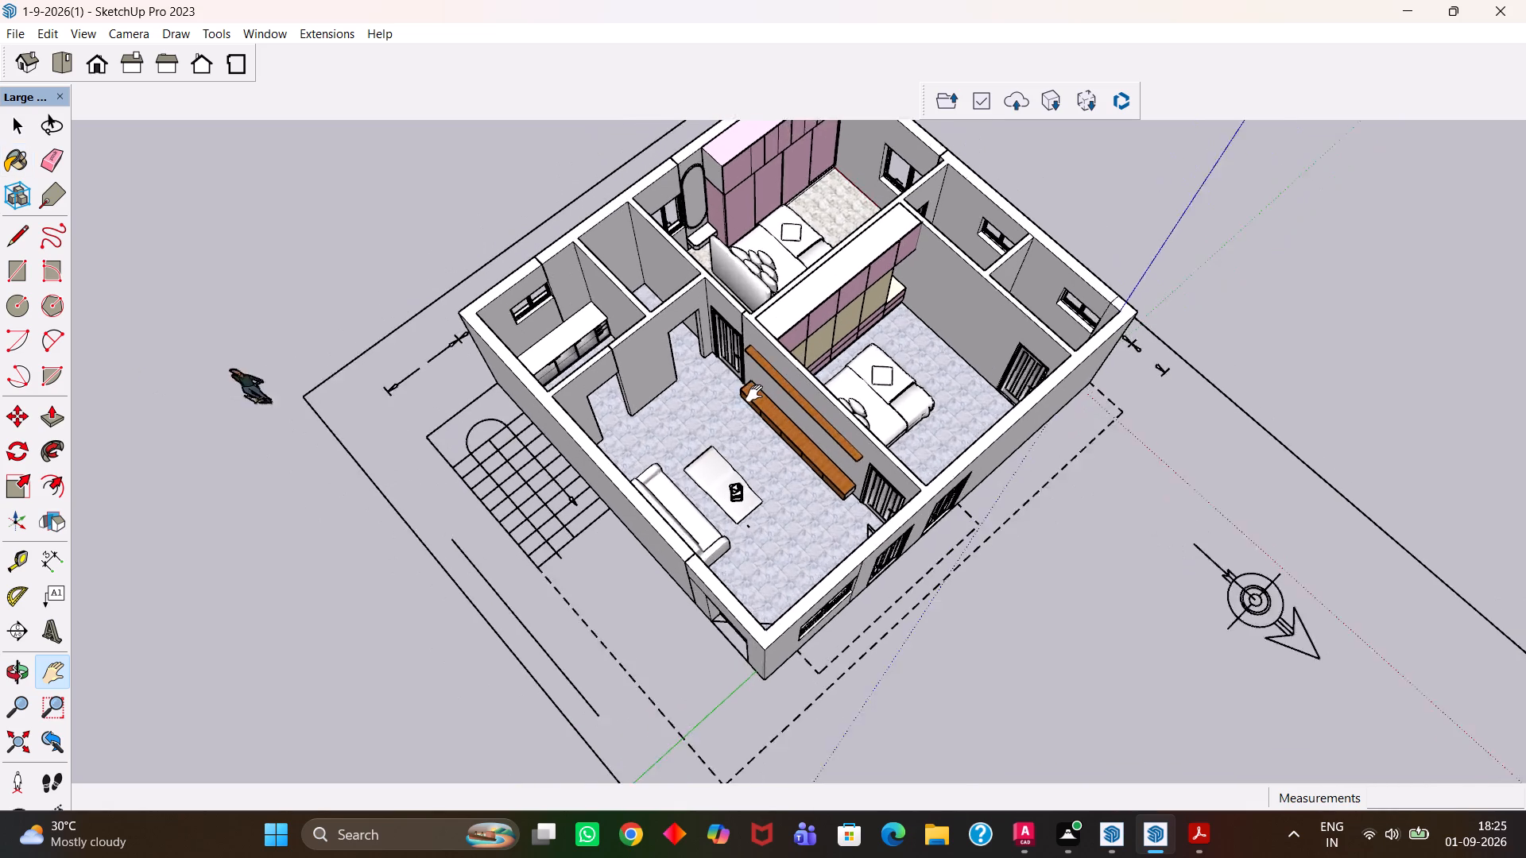
pyautogui.scroll(1, 754, 393)
pyautogui.moveTo(704, 438); pyautogui.dragTo(960, 425, button='middle')
pyautogui.scroll(1, 757, 462)
pyautogui.middleClick(786, 439)
pyautogui.scroll(1, 796, 443)
pyautogui.moveTo(804, 443); pyautogui.dragTo(849, 446, button='middle')
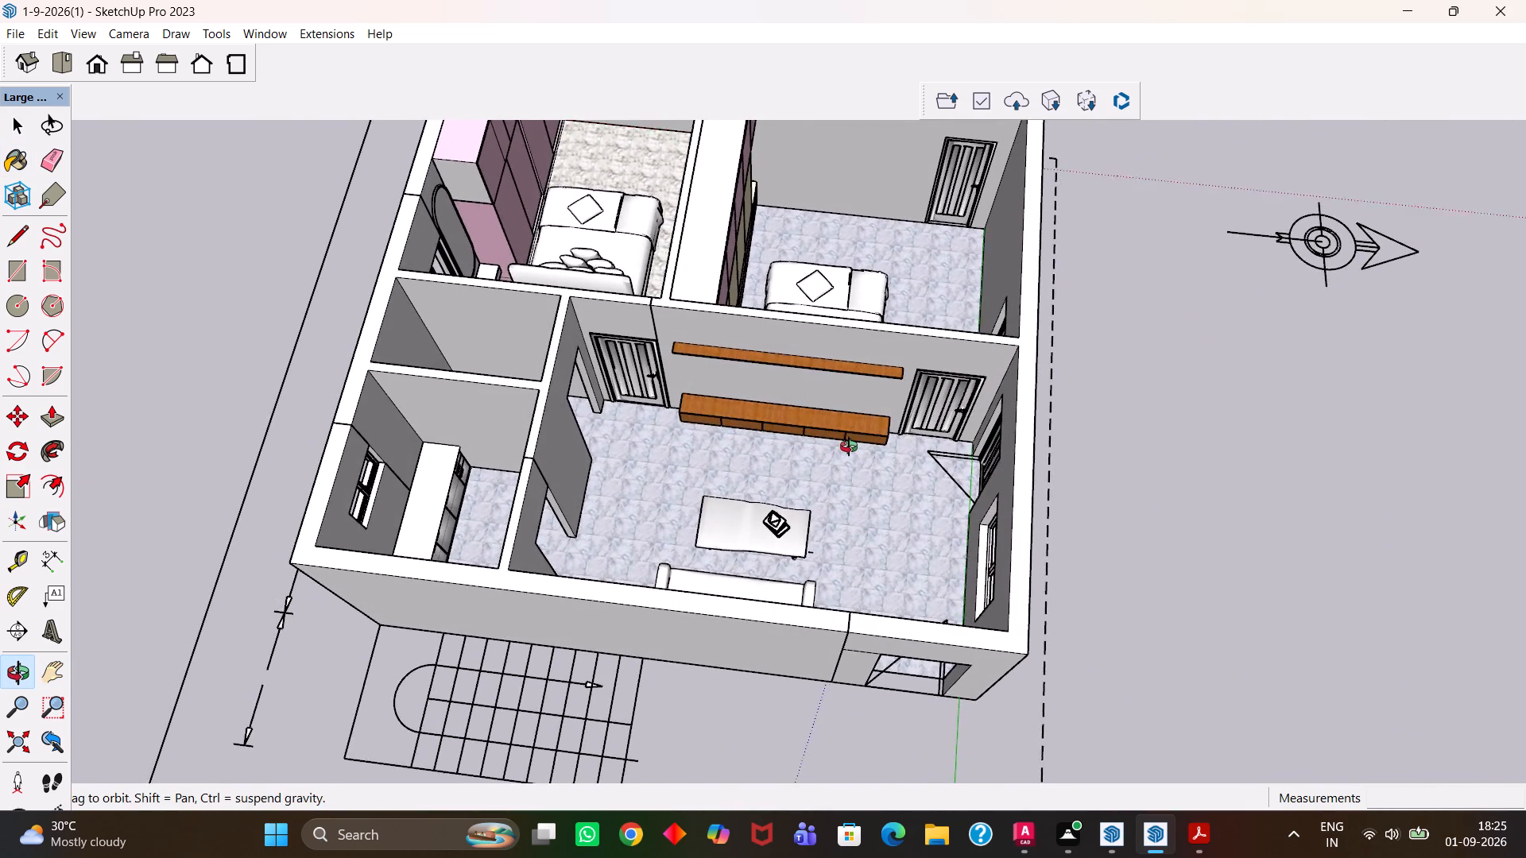
pyautogui.moveTo(849, 446); pyautogui.dragTo(850, 447, button='middle')
pyautogui.press('h')
pyautogui.scroll(2, 850, 447)
pyautogui.moveTo(732, 433); pyautogui.dragTo(830, 433)
pyautogui.moveTo(832, 452); pyautogui.dragTo(884, 421, button='middle')
pyautogui.scroll(1, 885, 423)
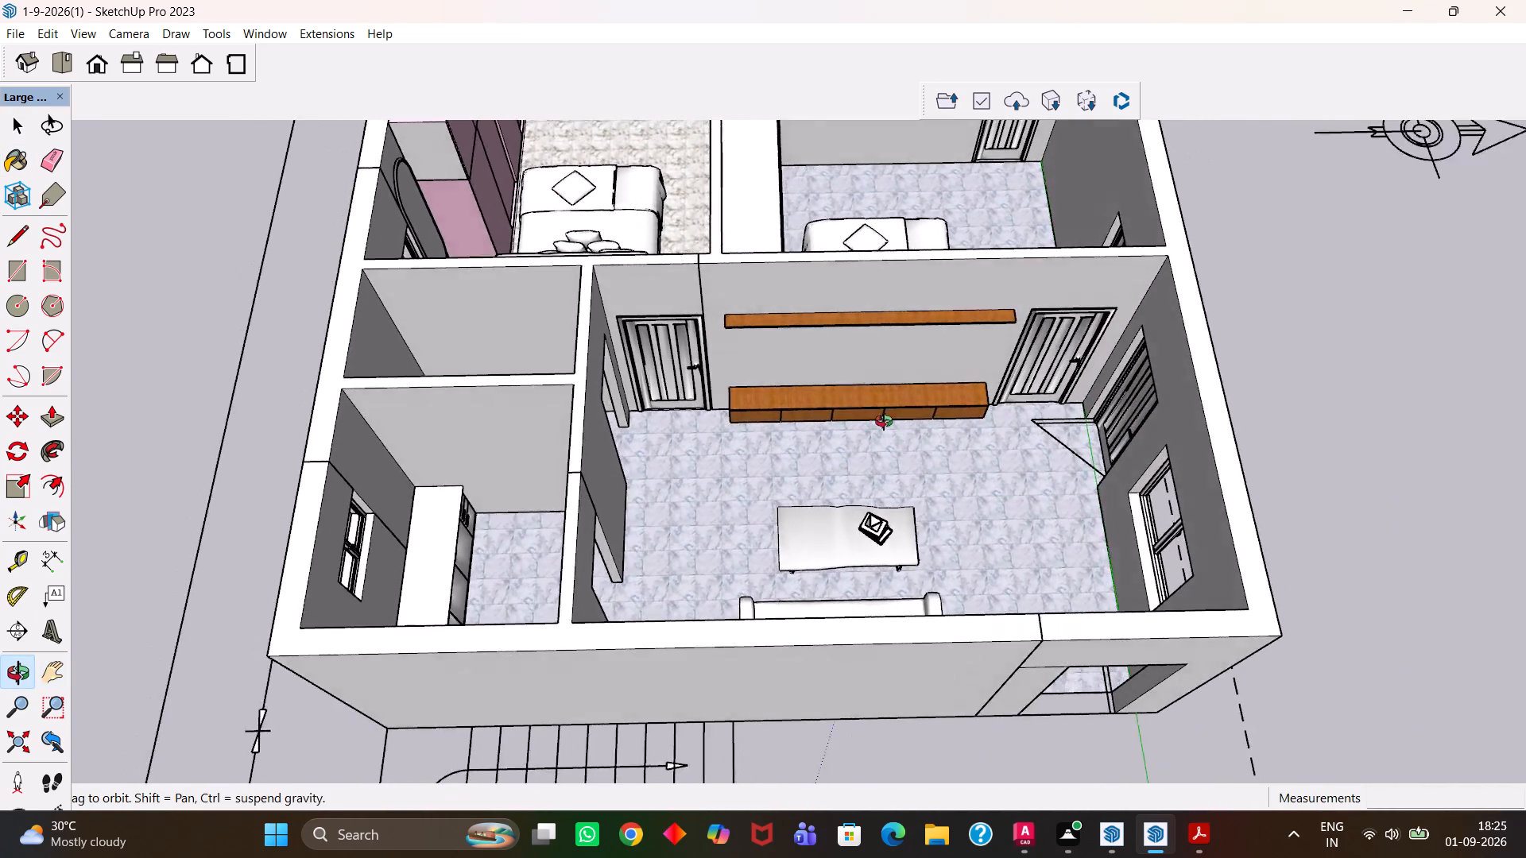
pyautogui.moveTo(884, 421); pyautogui.dragTo(881, 419, button='middle')
pyautogui.scroll(3, 884, 421)
pyautogui.scroll(-5, 818, 385)
pyautogui.moveTo(800, 370); pyautogui.dragTo(959, 540)
pyautogui.moveTo(956, 551); pyautogui.dragTo(953, 513, button='middle')
pyautogui.scroll(1, 953, 522)
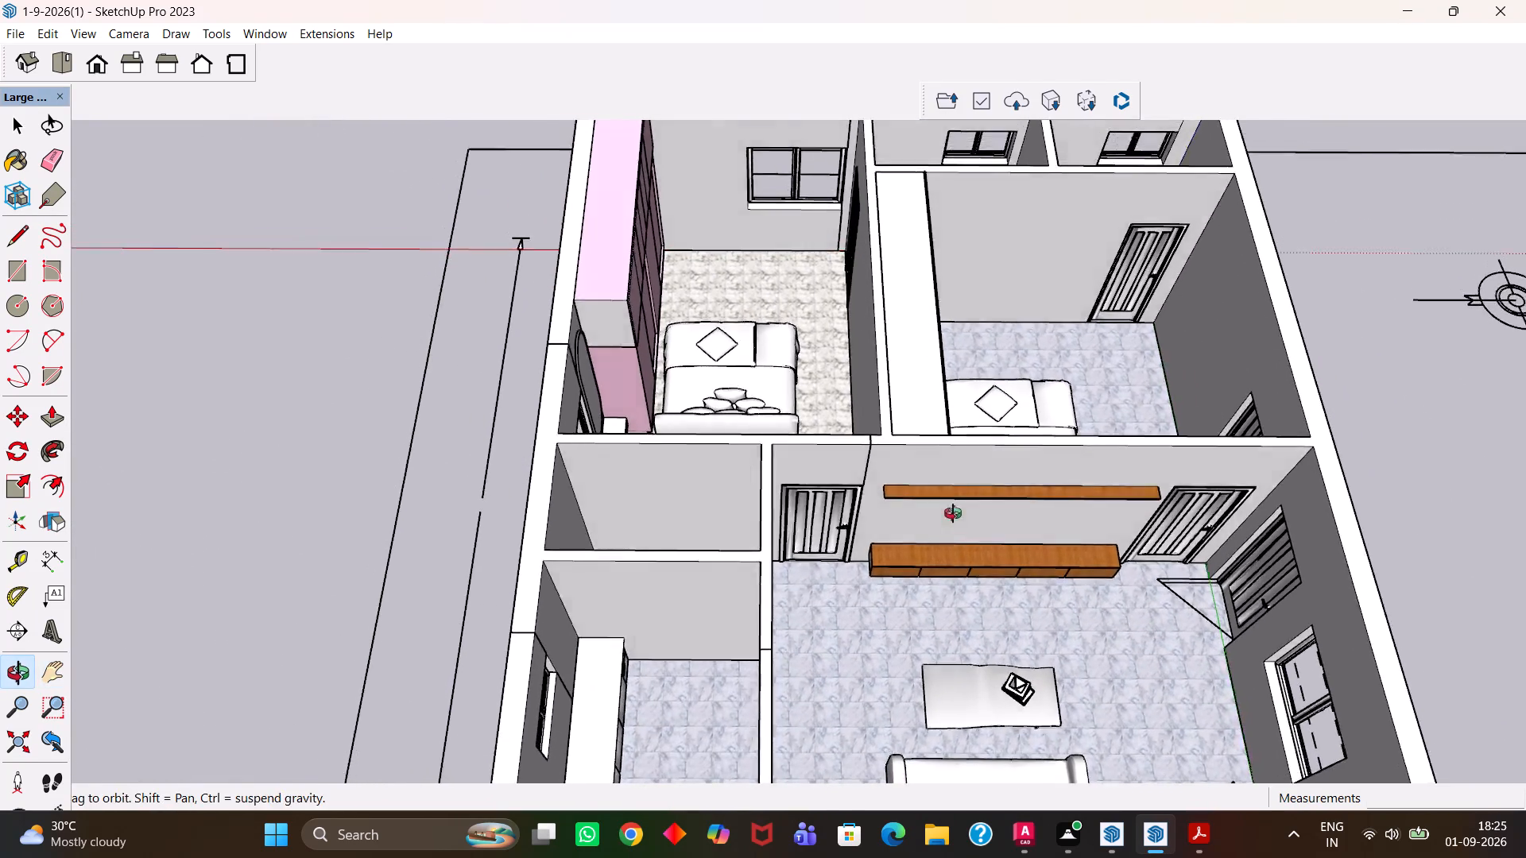
pyautogui.moveTo(953, 513); pyautogui.dragTo(955, 500, button='middle')
# Draw a rectangle about 11' 4" by 6' 4" on the open ground beside the house.
pyautogui.scroll(-4, 954, 504)
pyautogui.press('h')
pyautogui.moveTo(1110, 536); pyautogui.dragTo(718, 485)
pyautogui.scroll(1, 1110, 536)
pyautogui.moveTo(1093, 501); pyautogui.dragTo(939, 488)
pyautogui.moveTo(914, 476); pyautogui.dragTo(910, 500, button='middle')
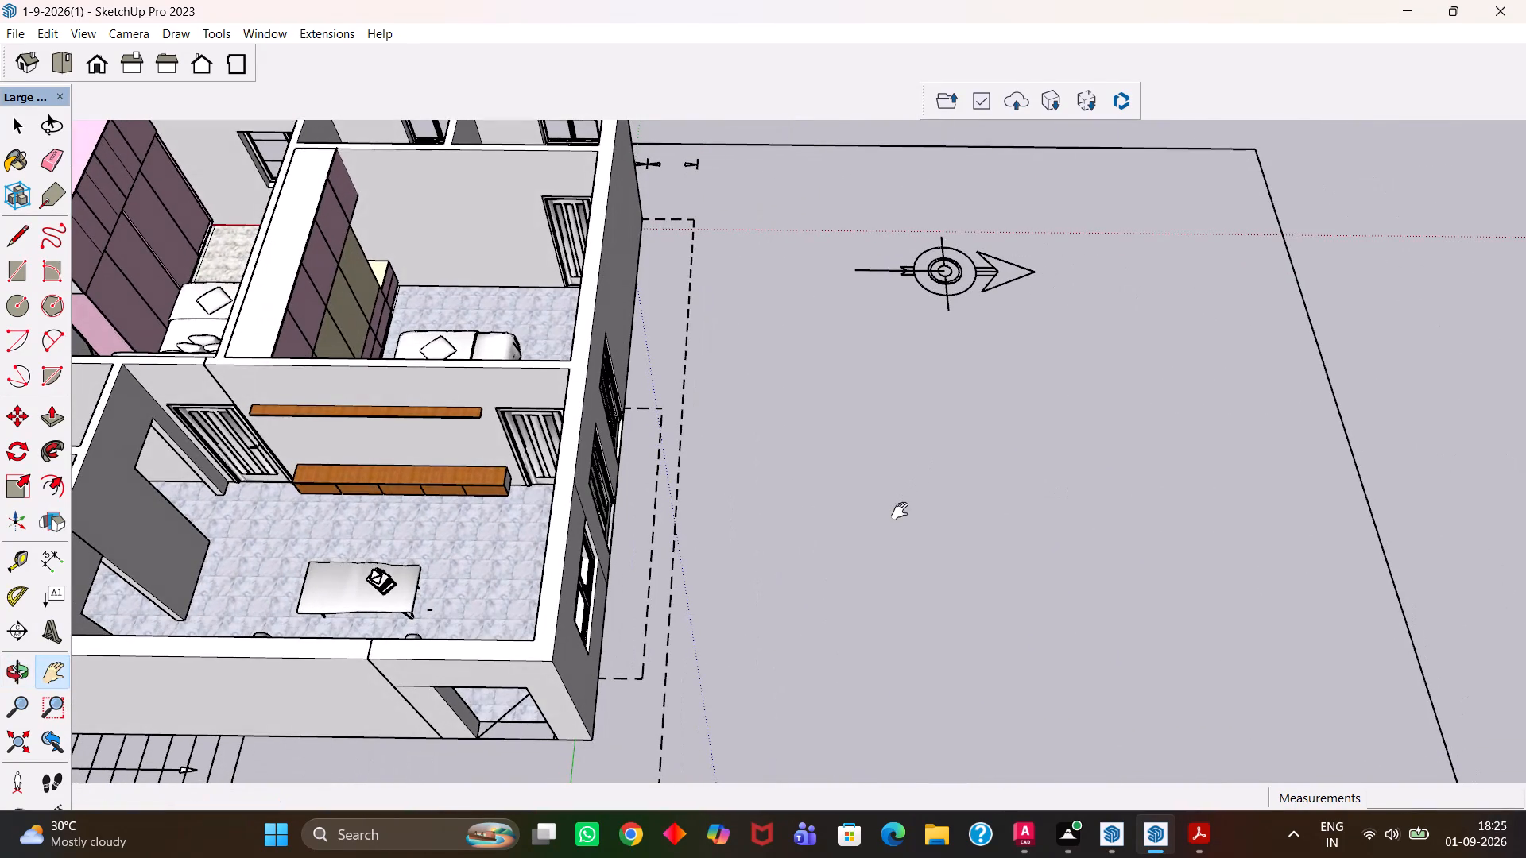
pyautogui.press('r')
pyautogui.moveTo(913, 511); pyautogui.dragTo(1171, 636)
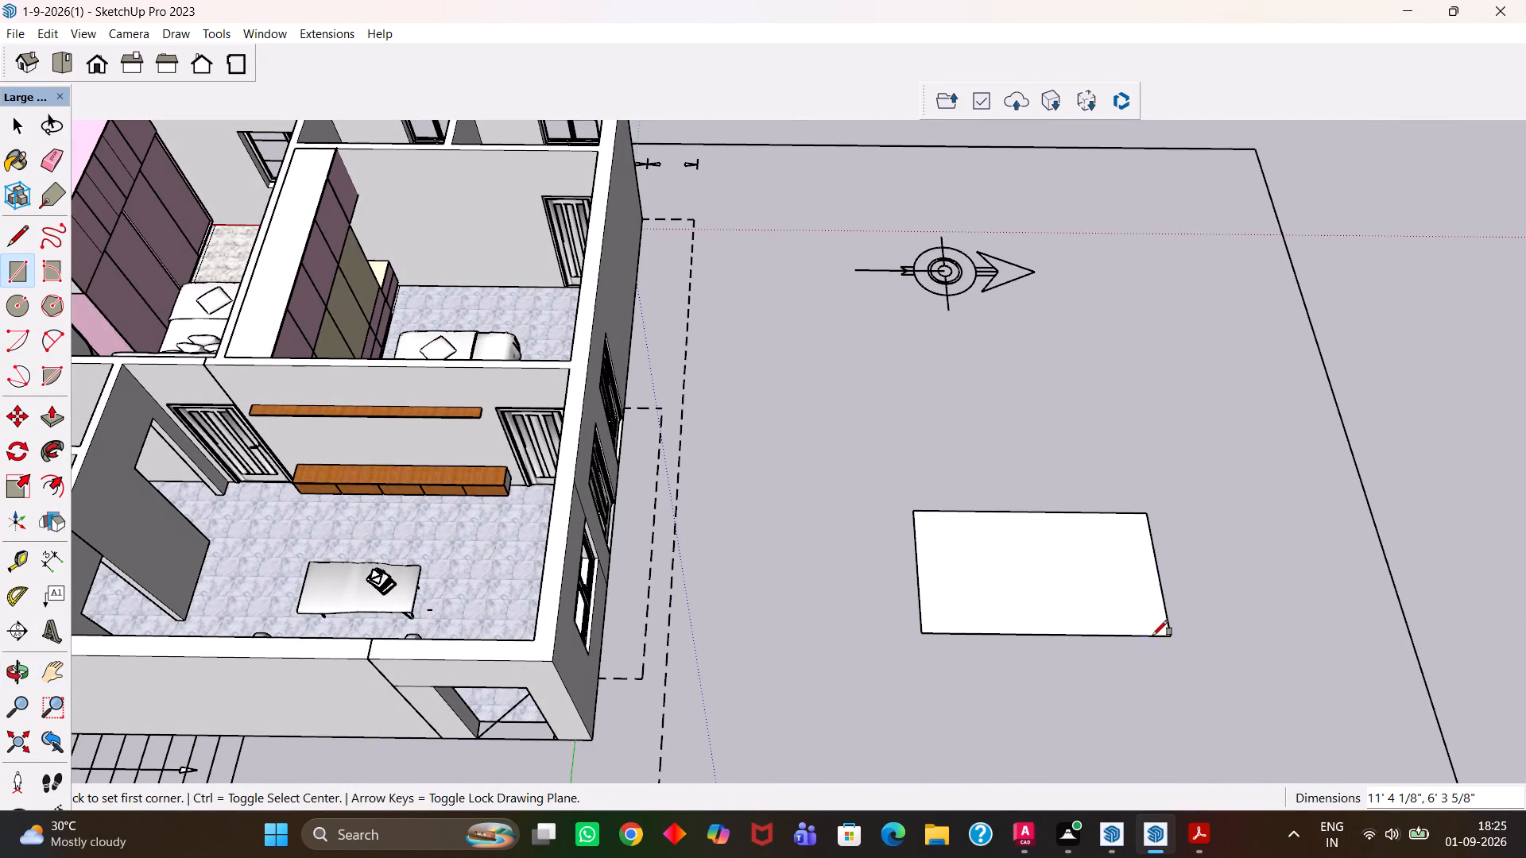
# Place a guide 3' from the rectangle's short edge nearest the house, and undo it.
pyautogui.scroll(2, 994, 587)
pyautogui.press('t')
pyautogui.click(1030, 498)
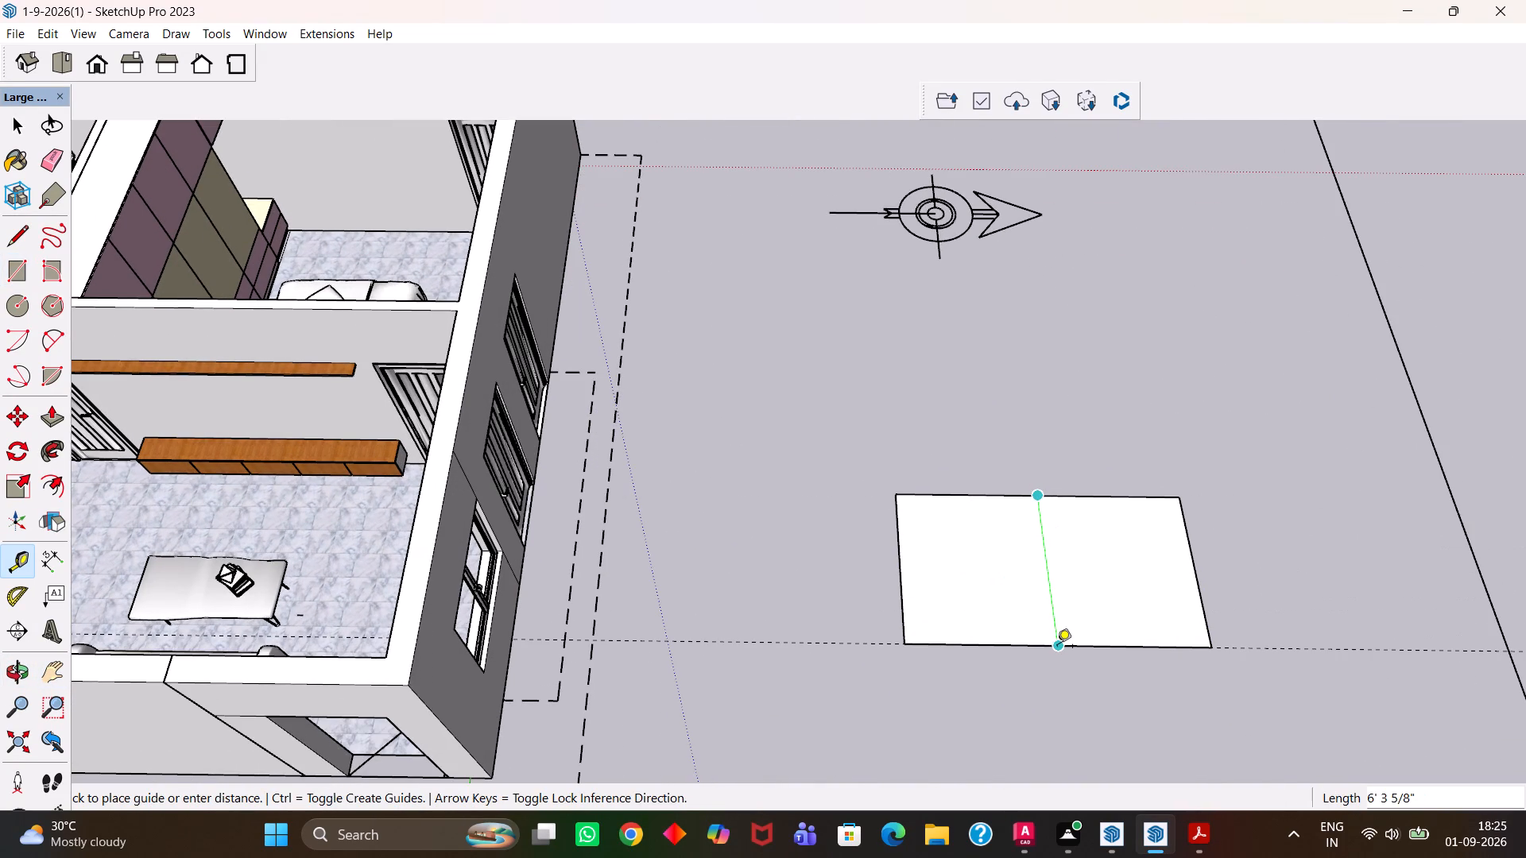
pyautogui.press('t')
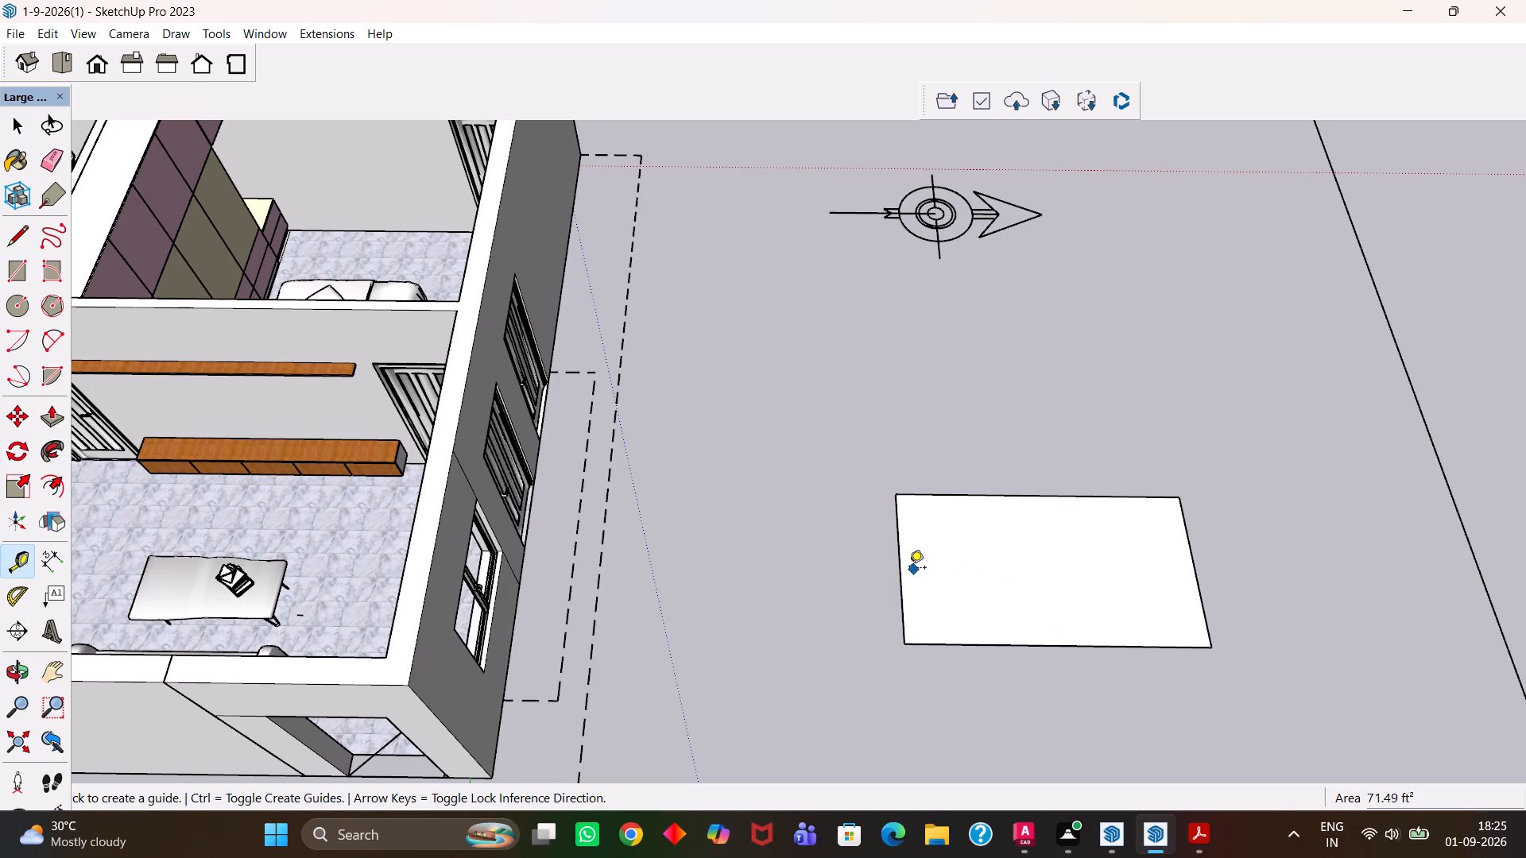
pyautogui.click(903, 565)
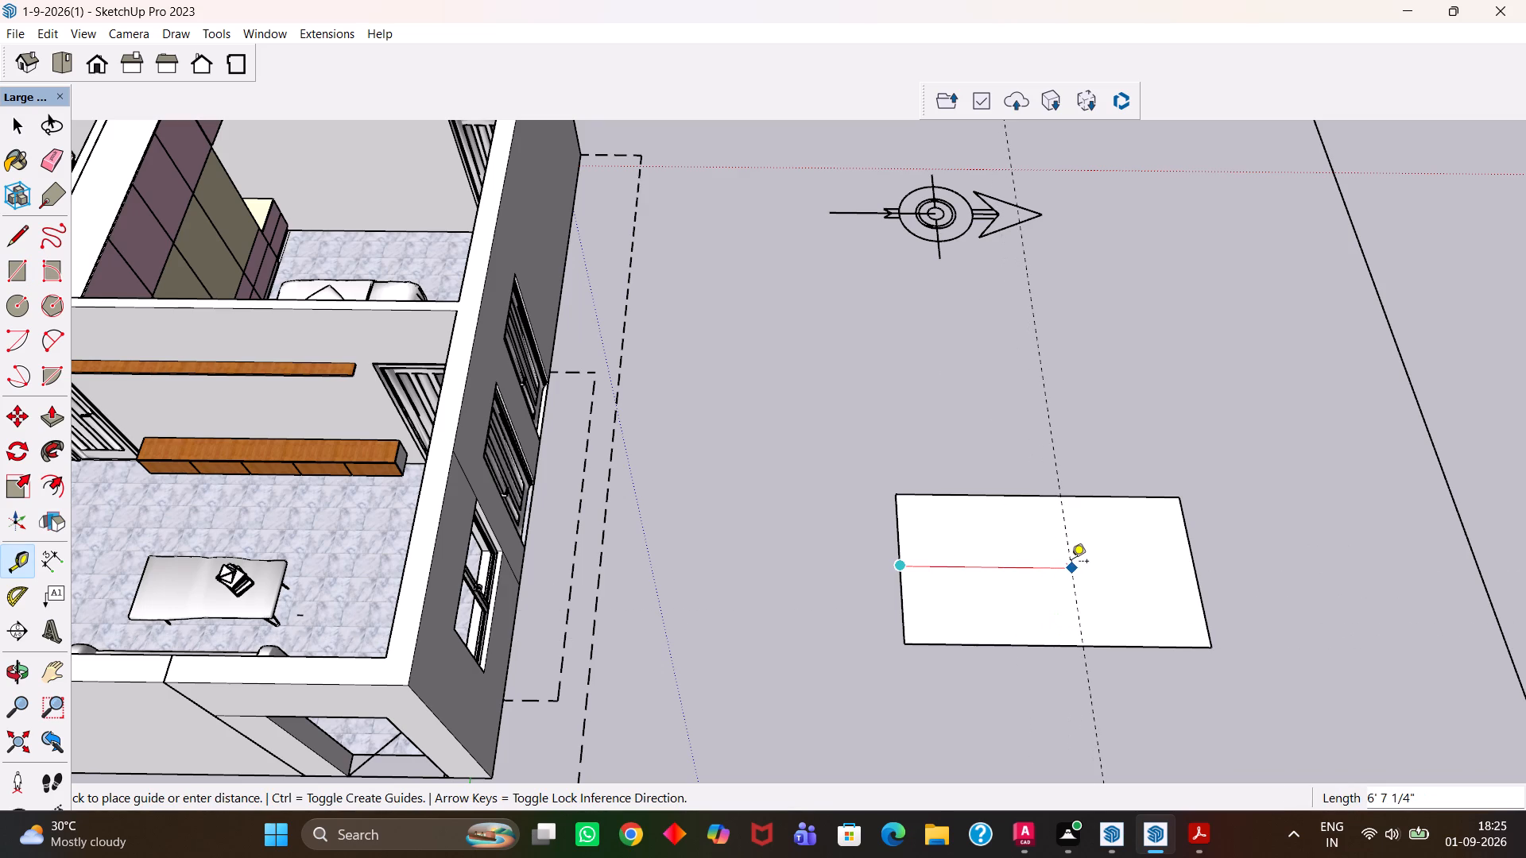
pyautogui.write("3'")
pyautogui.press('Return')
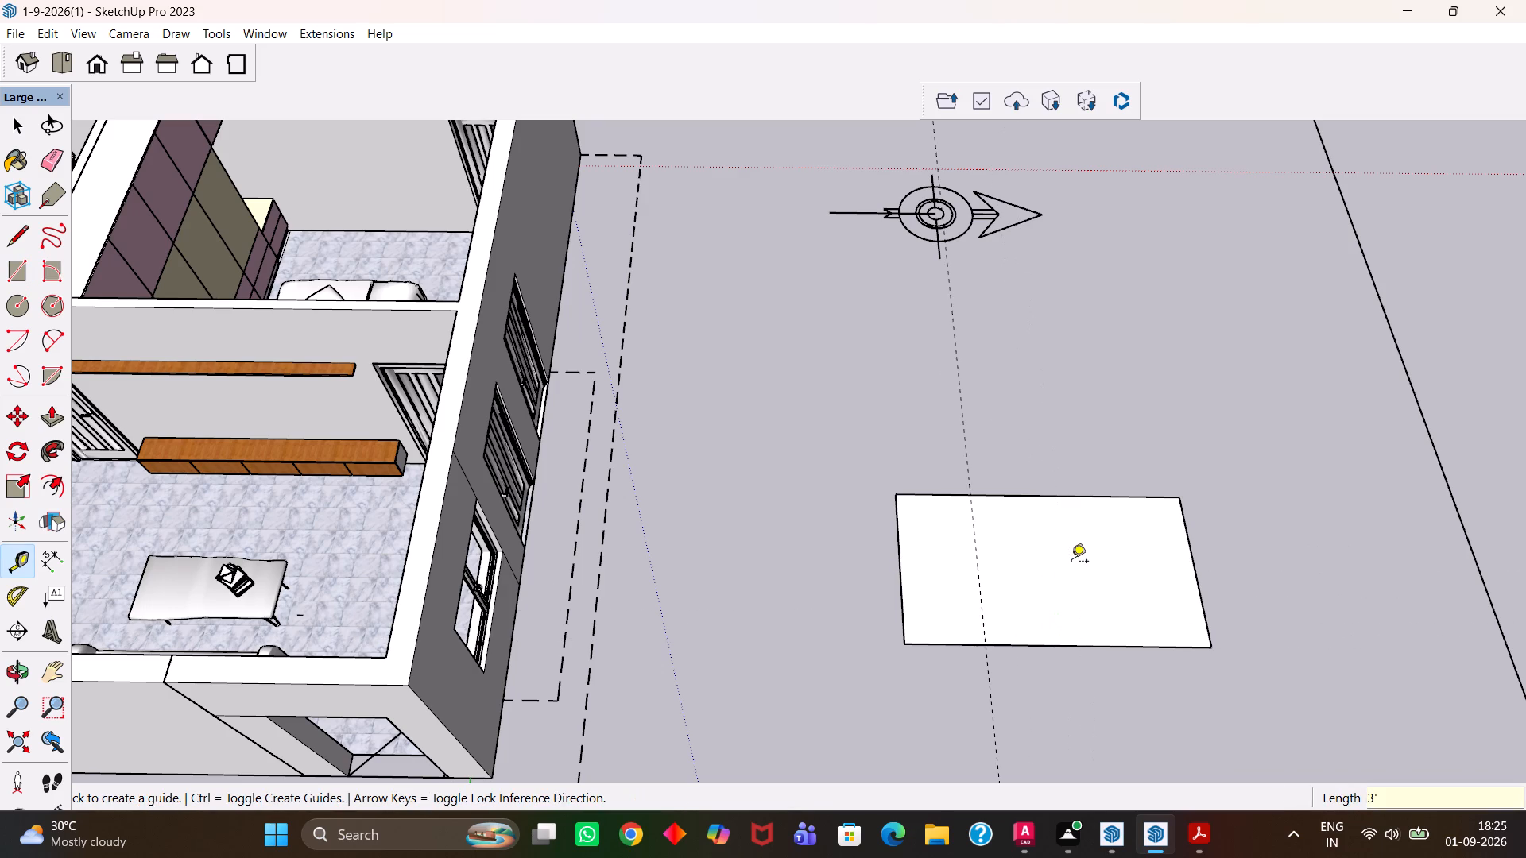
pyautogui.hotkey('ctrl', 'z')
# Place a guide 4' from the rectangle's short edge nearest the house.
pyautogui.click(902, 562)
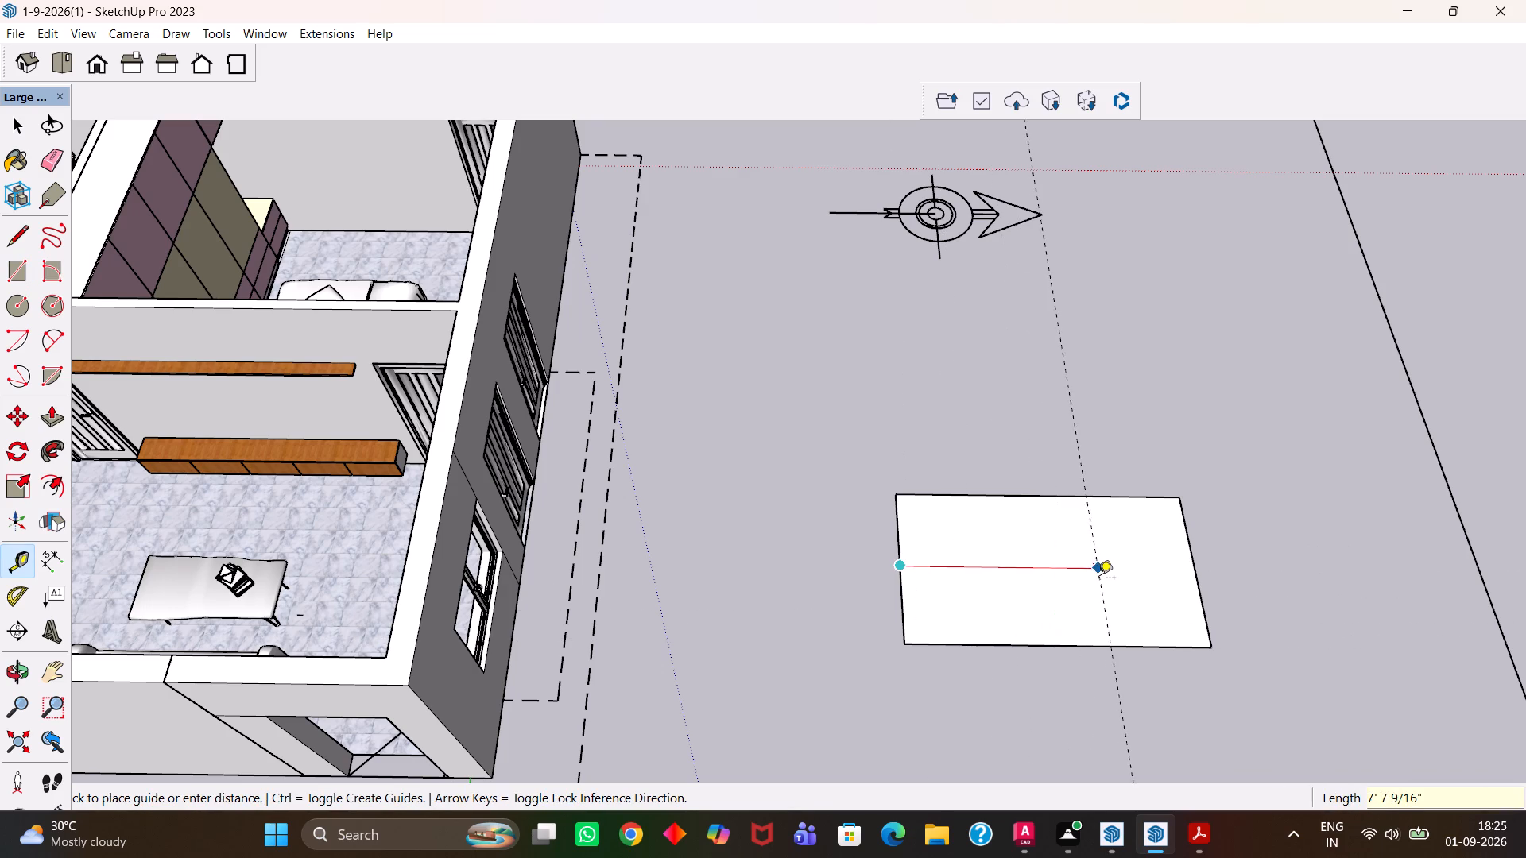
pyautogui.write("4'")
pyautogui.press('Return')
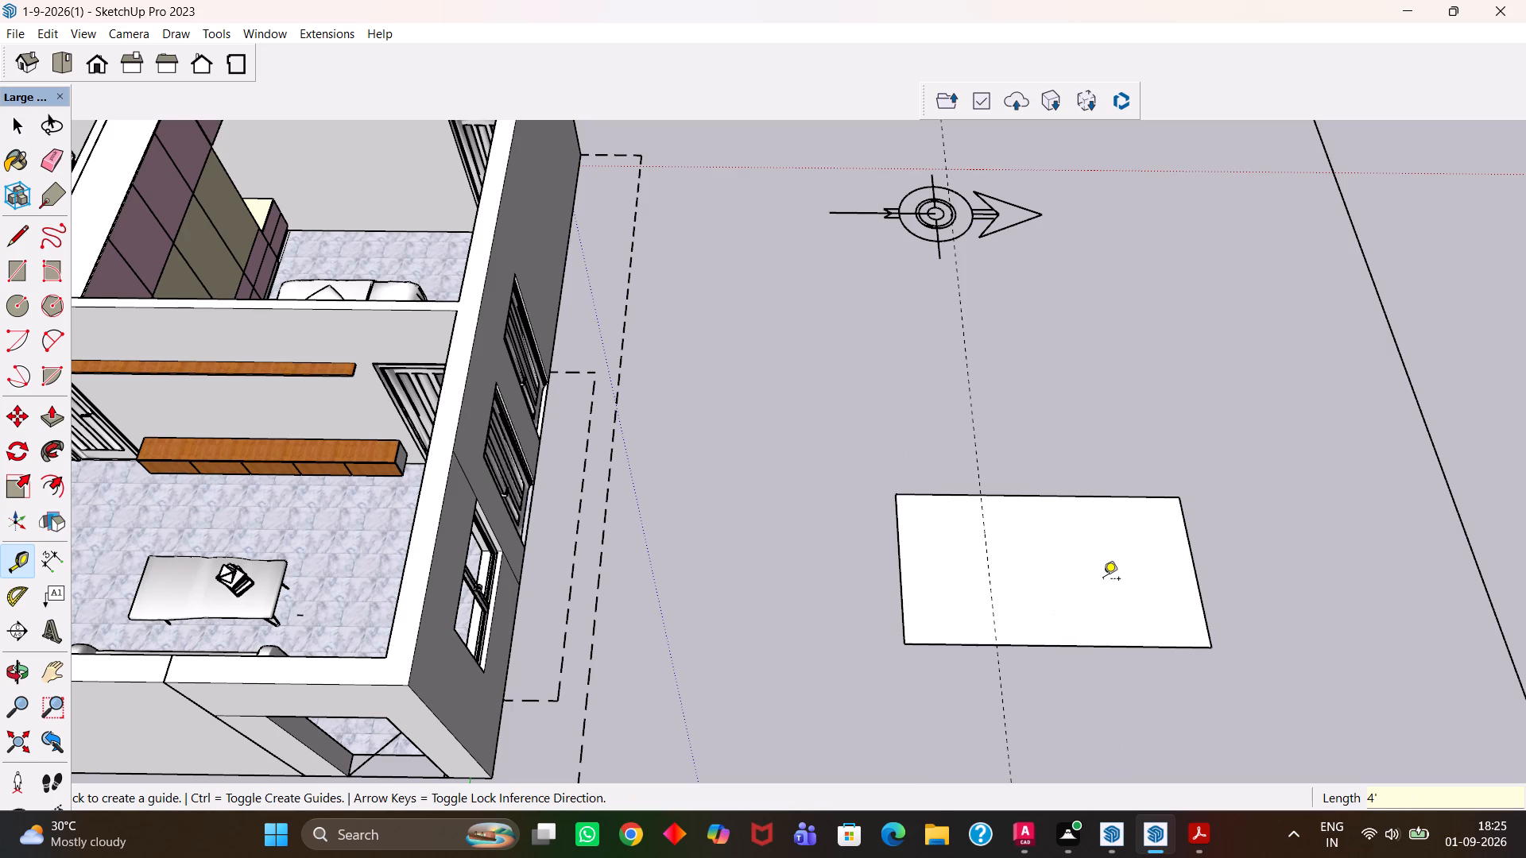
# Place a guide parallel to the rectangle's long edges, about 4' in from the edge nearest the north arrow.
pyautogui.scroll(5, 971, 601)
pyautogui.click(852, 575)
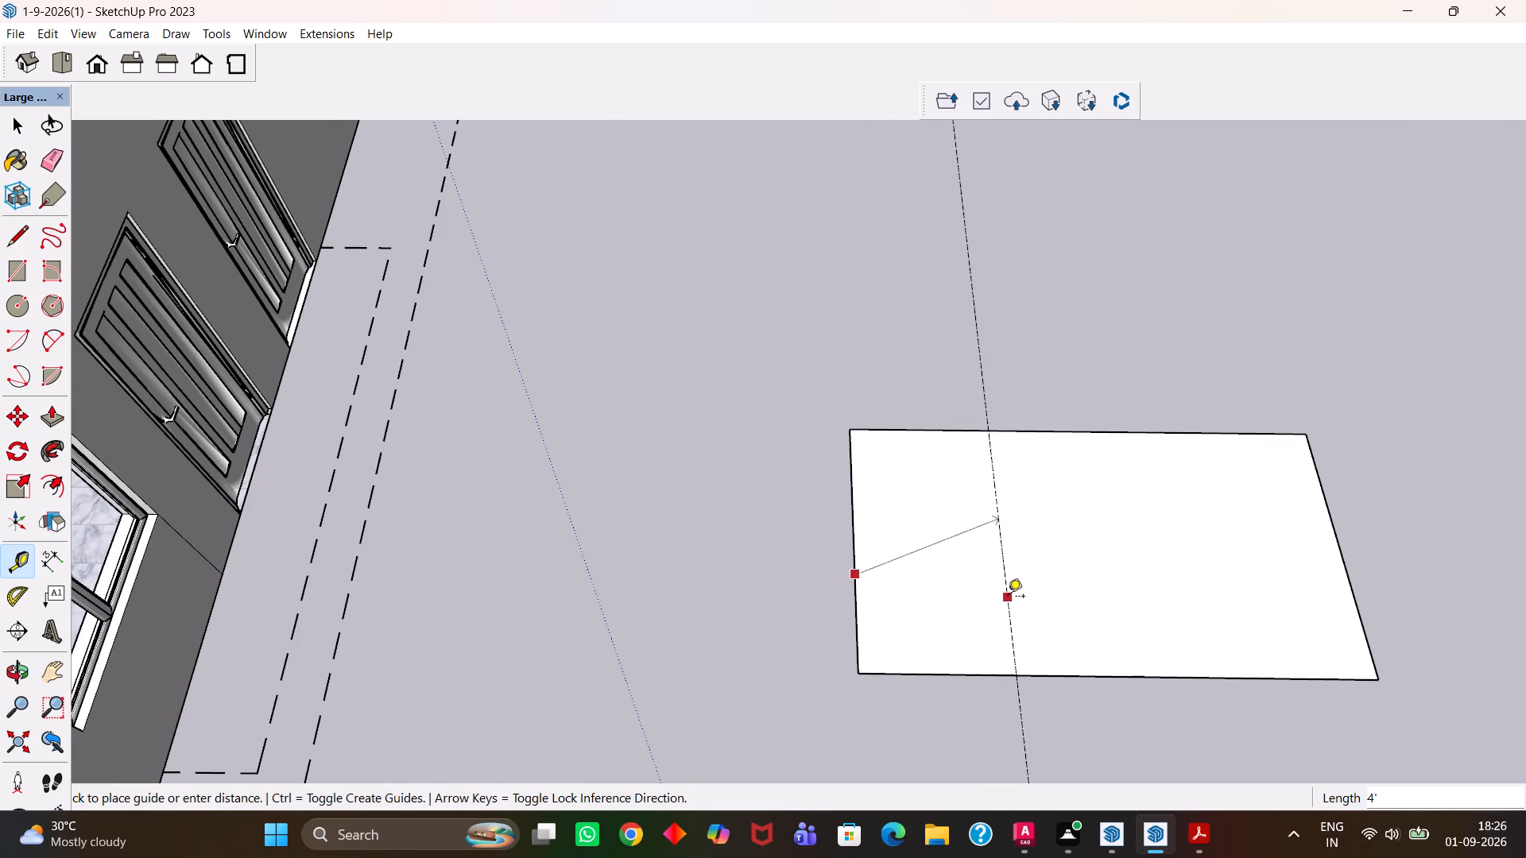
pyautogui.press('t')
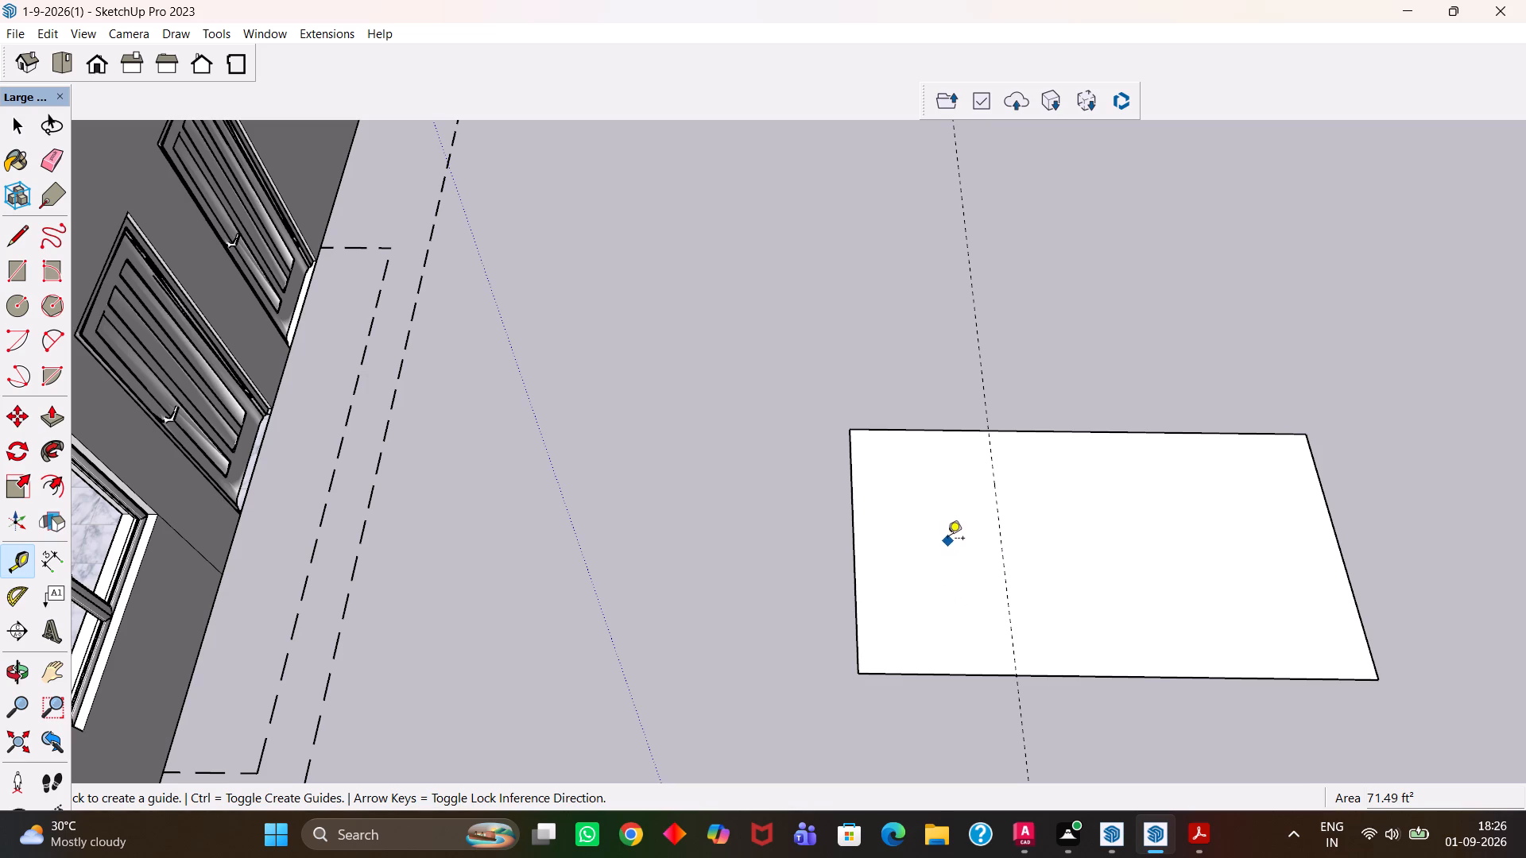
pyautogui.click(936, 431)
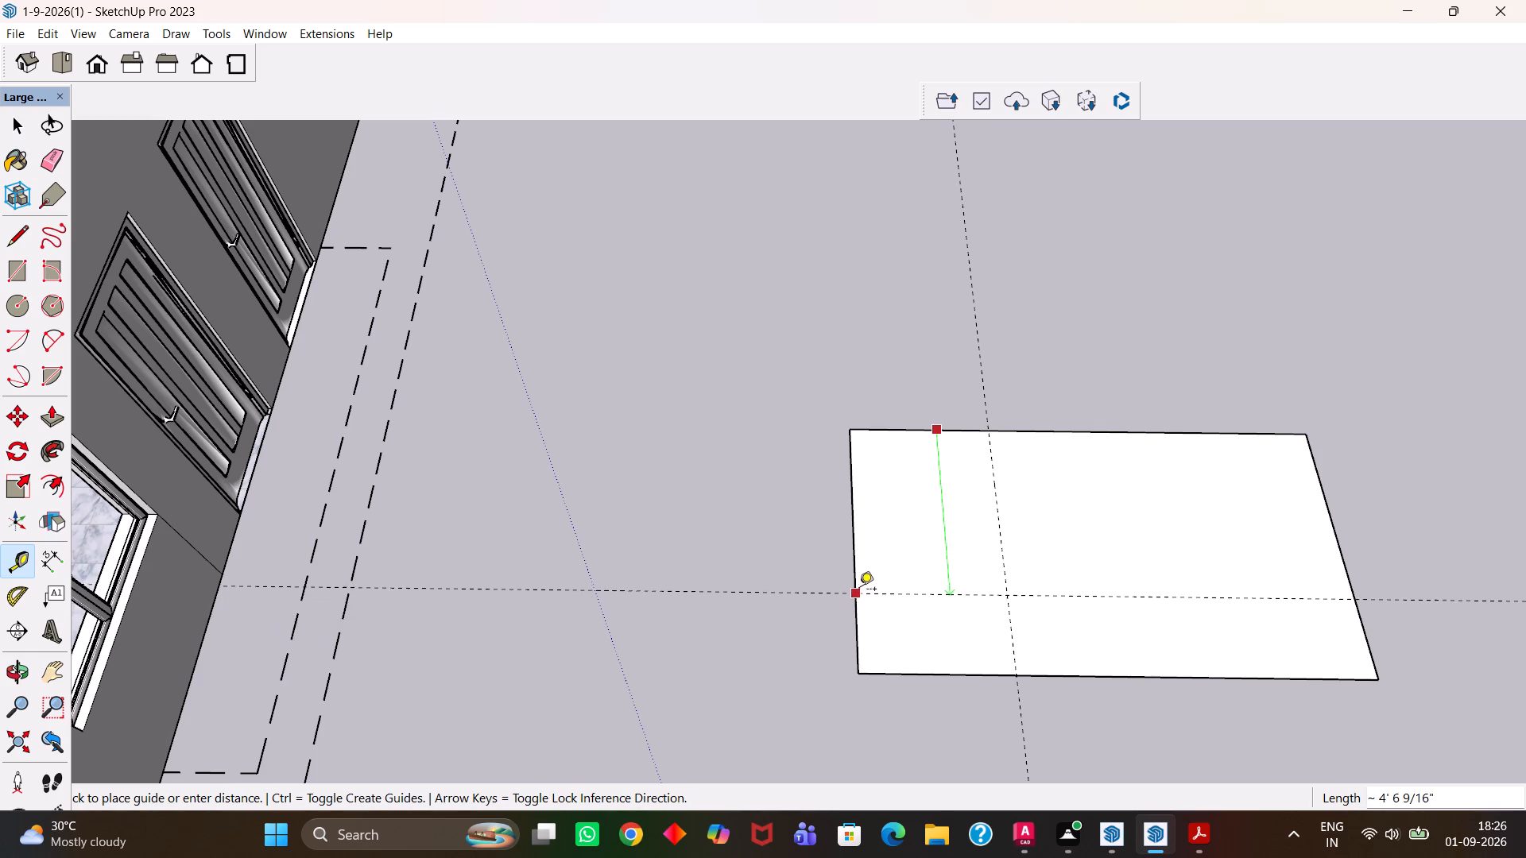
pyautogui.click(859, 585)
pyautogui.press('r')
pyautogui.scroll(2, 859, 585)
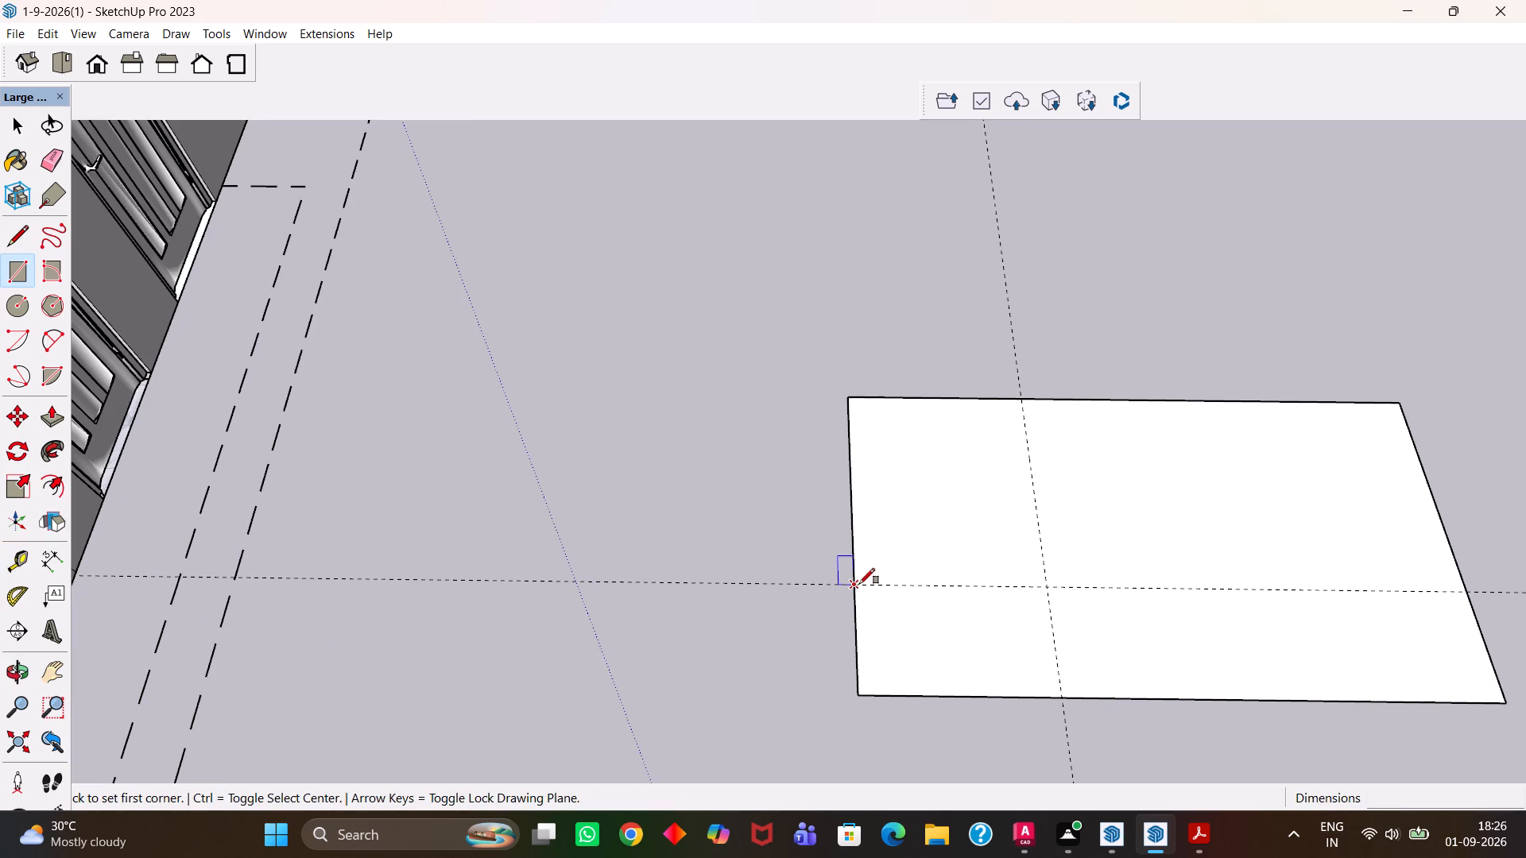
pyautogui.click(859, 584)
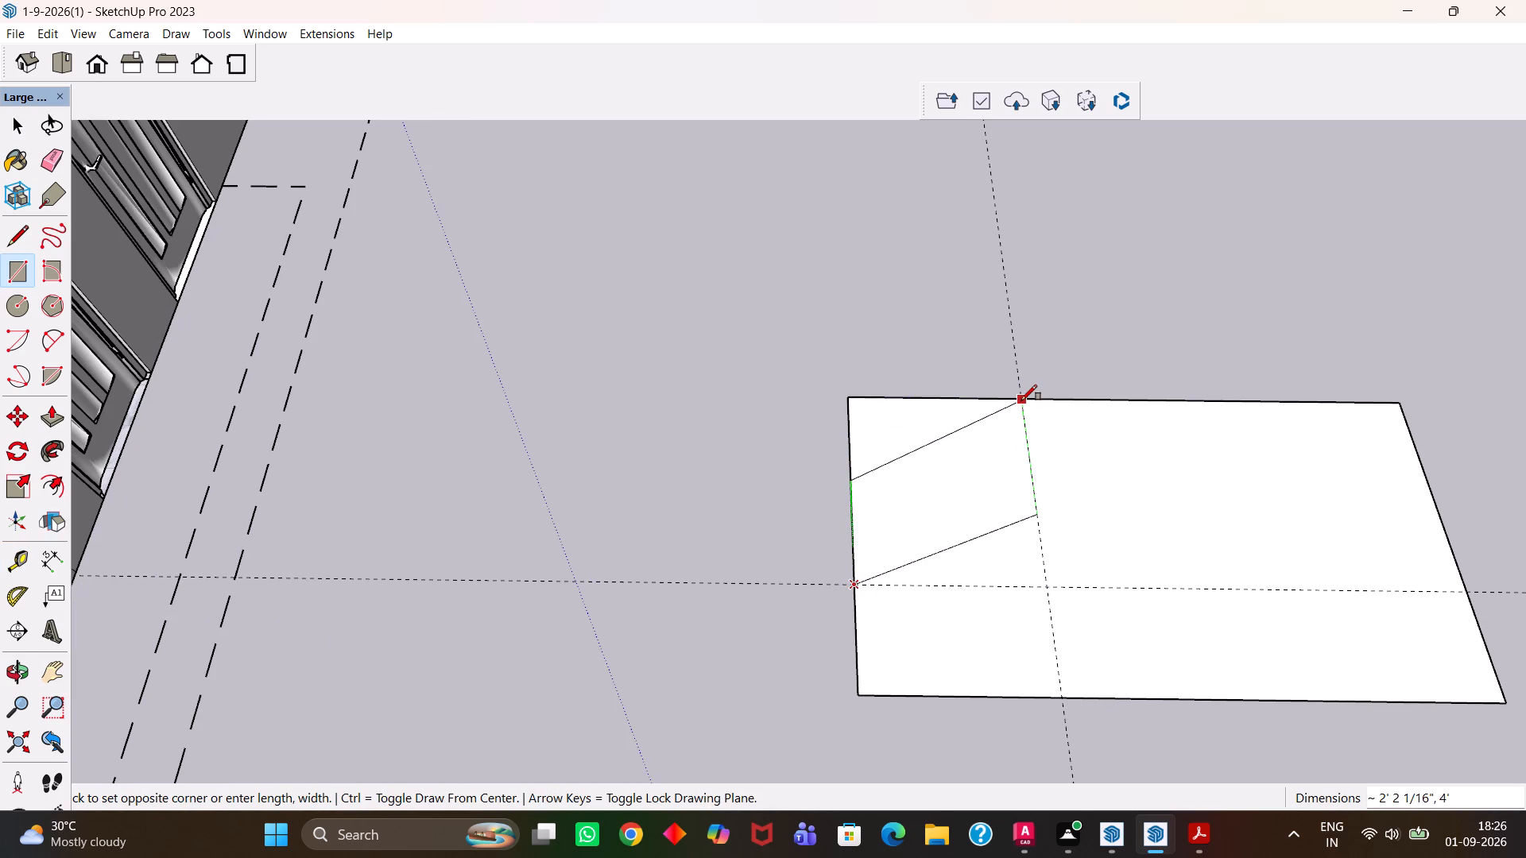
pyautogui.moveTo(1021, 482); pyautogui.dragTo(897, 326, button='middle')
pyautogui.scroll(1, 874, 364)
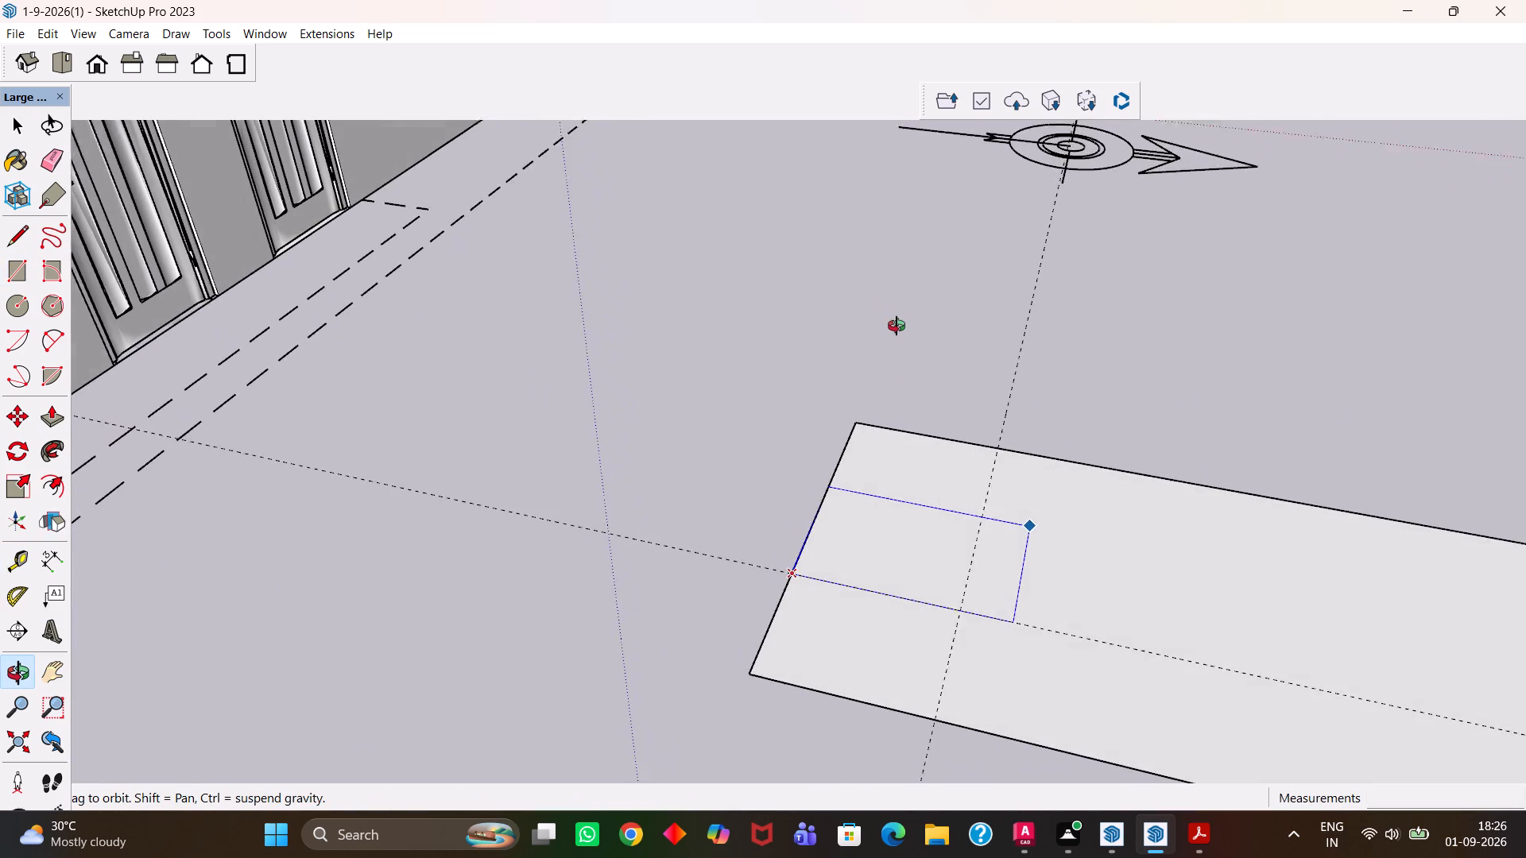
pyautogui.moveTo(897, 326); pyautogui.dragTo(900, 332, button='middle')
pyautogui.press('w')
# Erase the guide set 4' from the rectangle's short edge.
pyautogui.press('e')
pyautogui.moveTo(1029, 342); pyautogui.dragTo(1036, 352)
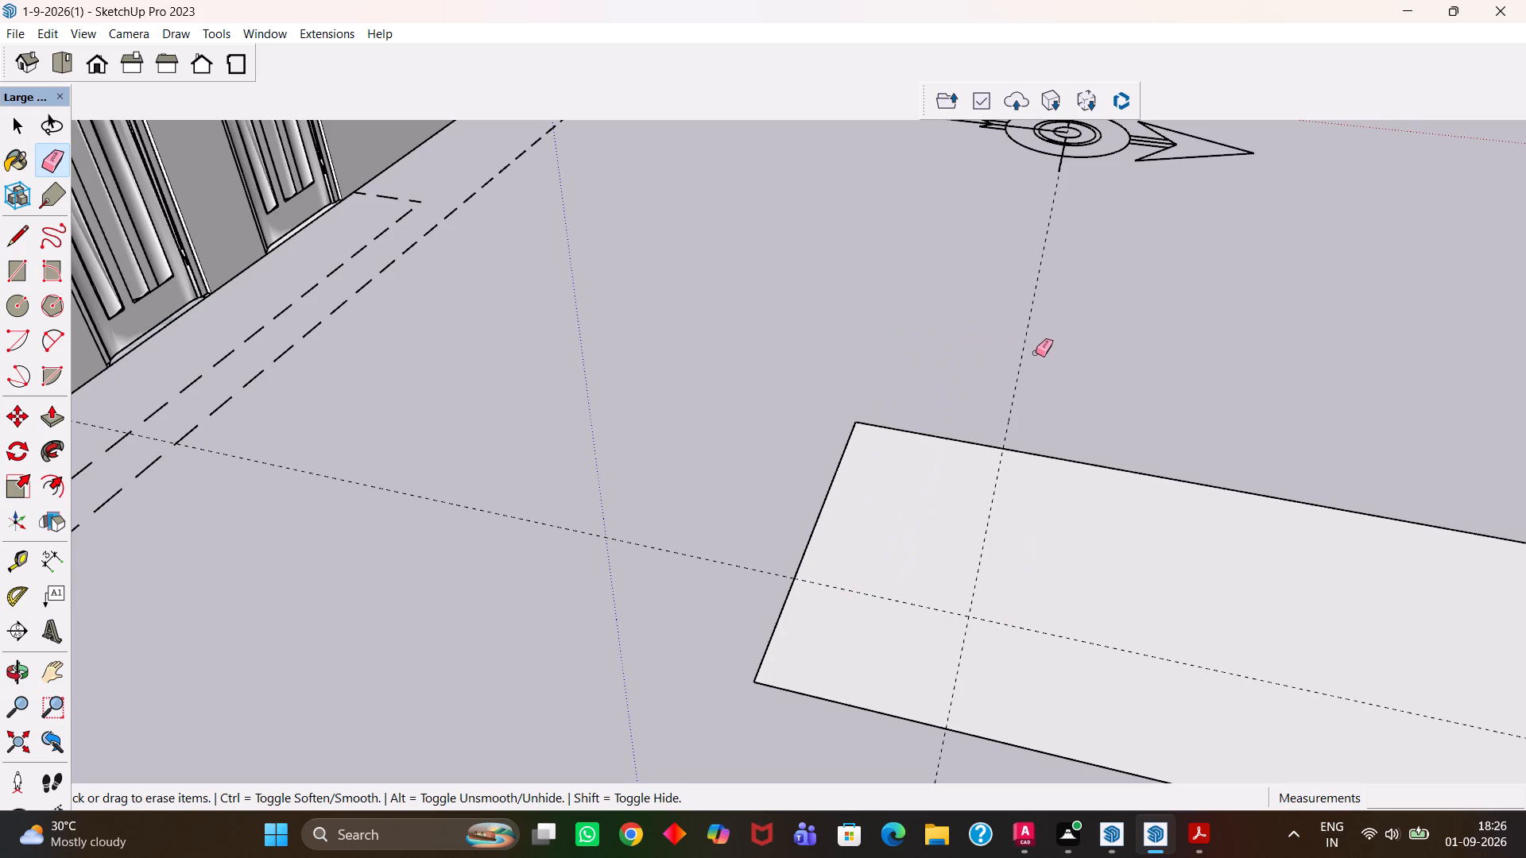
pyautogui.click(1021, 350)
# Place a guide 2' from the rectangle's short edge nearest the house.
pyautogui.moveTo(941, 457); pyautogui.dragTo(1010, 511, button='middle')
pyautogui.press('t')
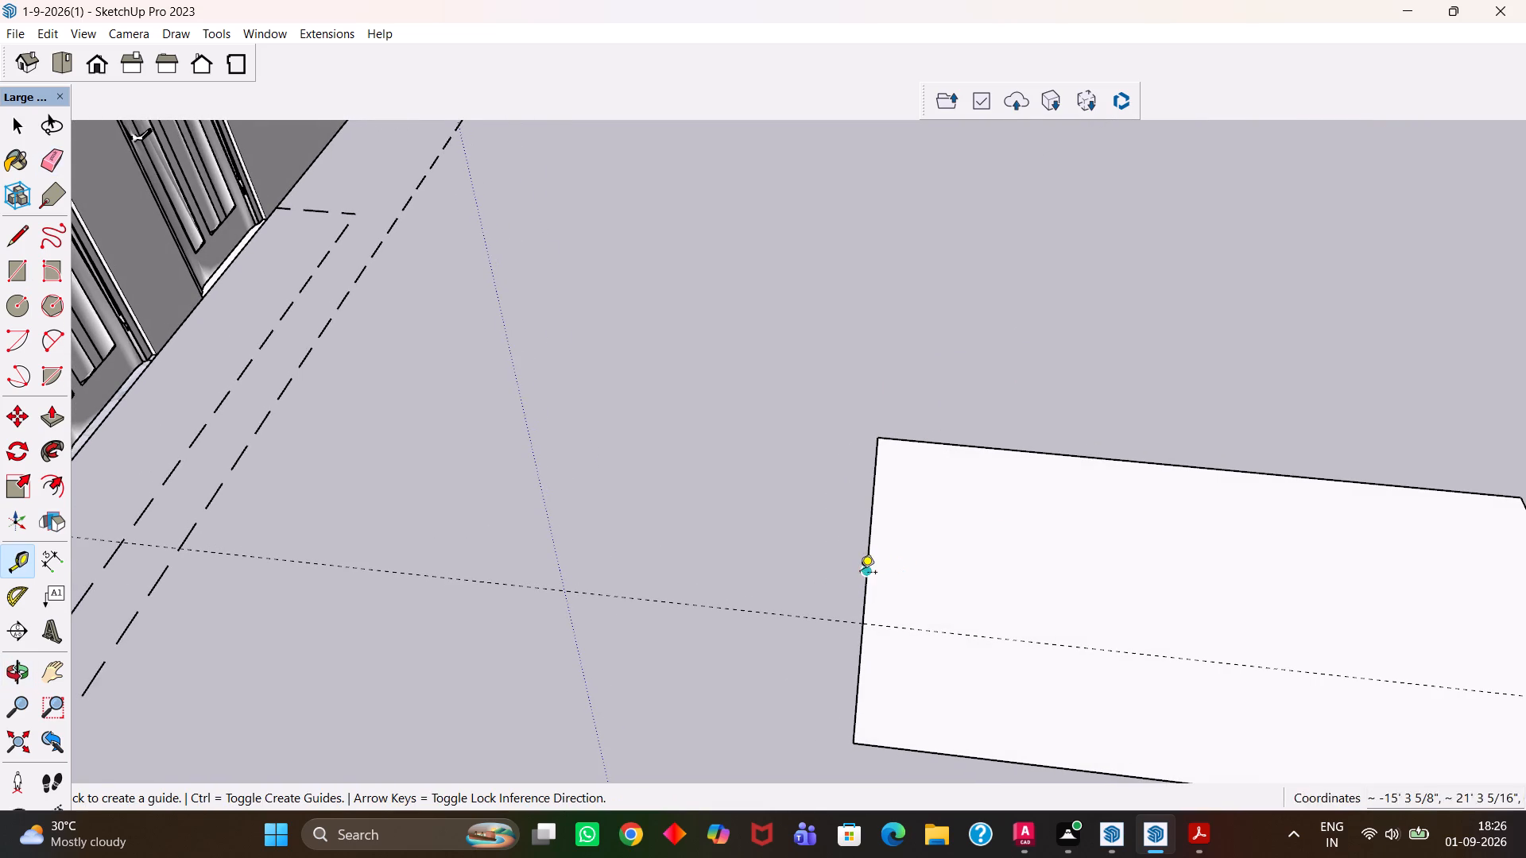
pyautogui.click(862, 576)
pyautogui.write("2'")
pyautogui.press('Return')
# Draw a rectangle about 4' by 2' between the two guides and the large rectangle's corner.
pyautogui.scroll(3, 931, 608)
pyautogui.press('h')
pyautogui.moveTo(949, 613); pyautogui.dragTo(985, 669, button='middle')
pyautogui.scroll(1, 970, 636)
pyautogui.scroll(-3, 985, 670)
pyautogui.moveTo(967, 621); pyautogui.dragTo(974, 644, button='middle')
pyautogui.scroll(1, 974, 644)
pyautogui.press('r')
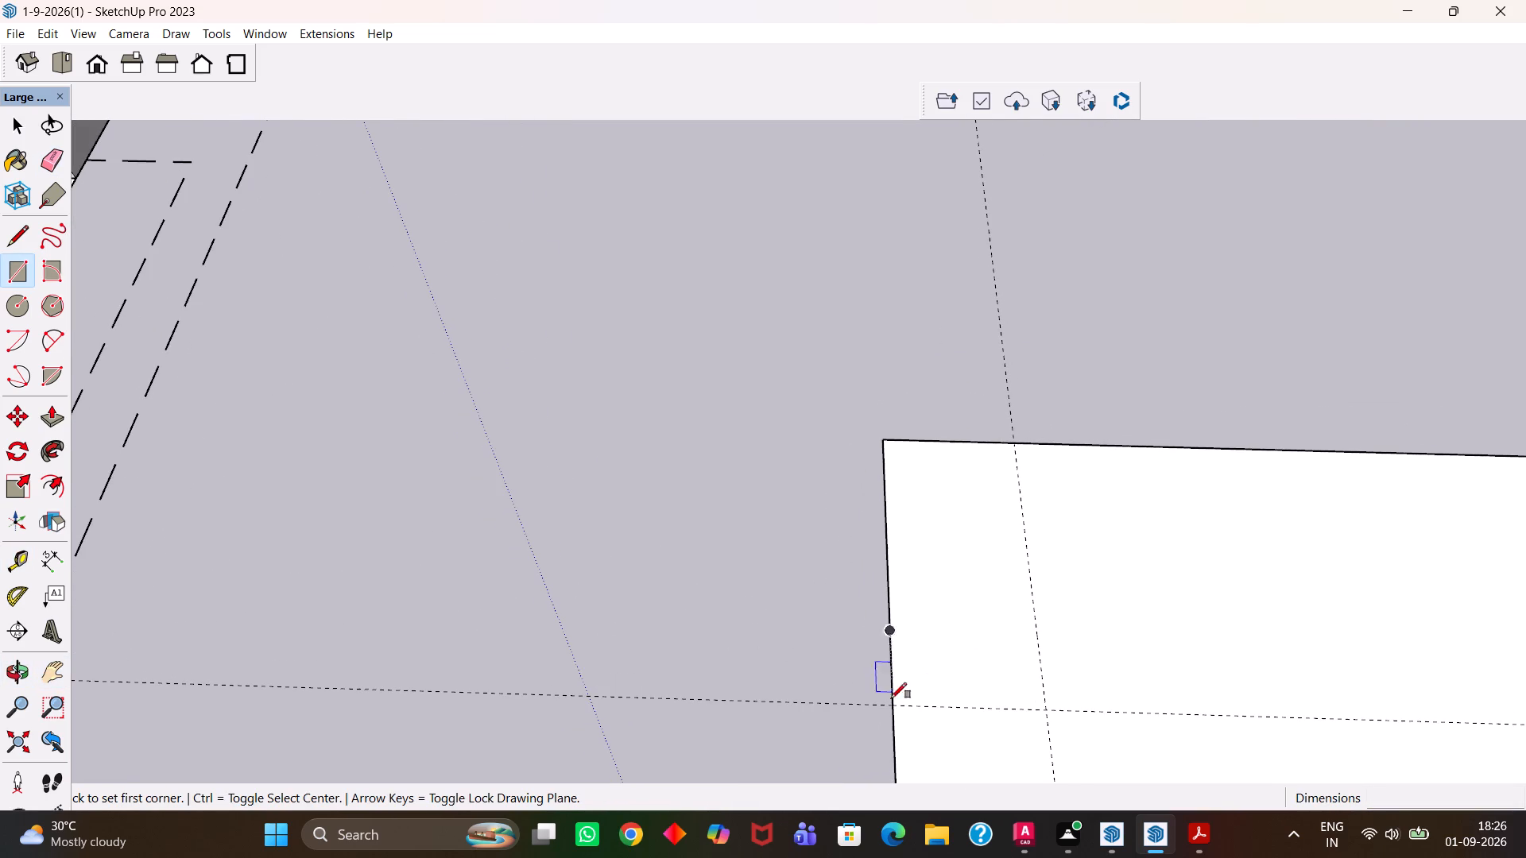
pyautogui.click(889, 709)
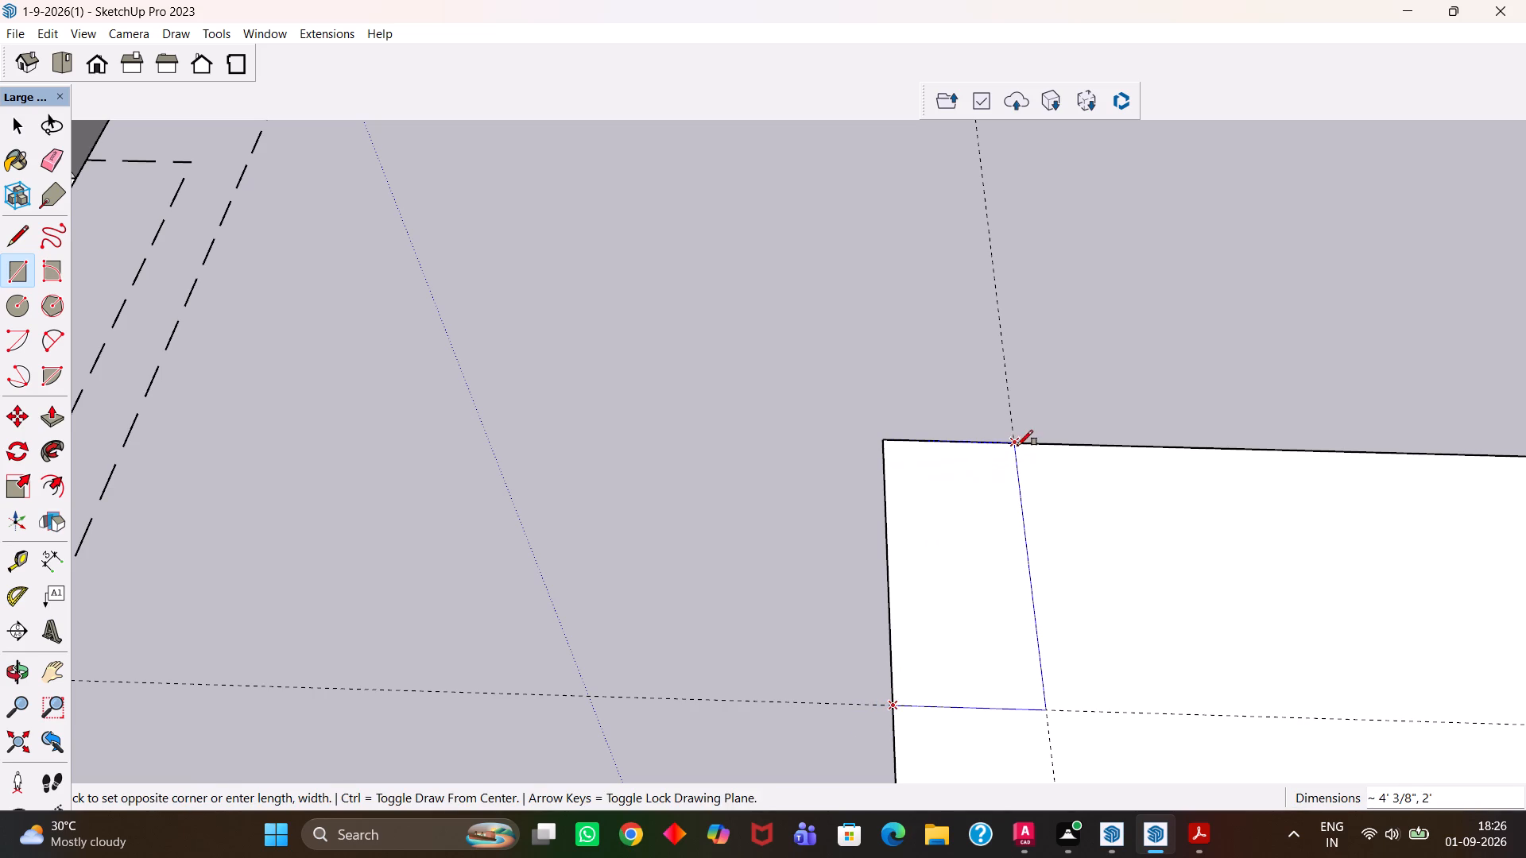
pyautogui.click(1017, 445)
# Erase the guides and the leftover edges of the large rectangle, keeping only the 4' by 2' rectangle.
pyautogui.scroll(-9, 1012, 440)
pyautogui.press('h')
pyautogui.moveTo(1063, 552); pyautogui.dragTo(1035, 529)
pyautogui.scroll(-5, 1034, 525)
pyautogui.press('e')
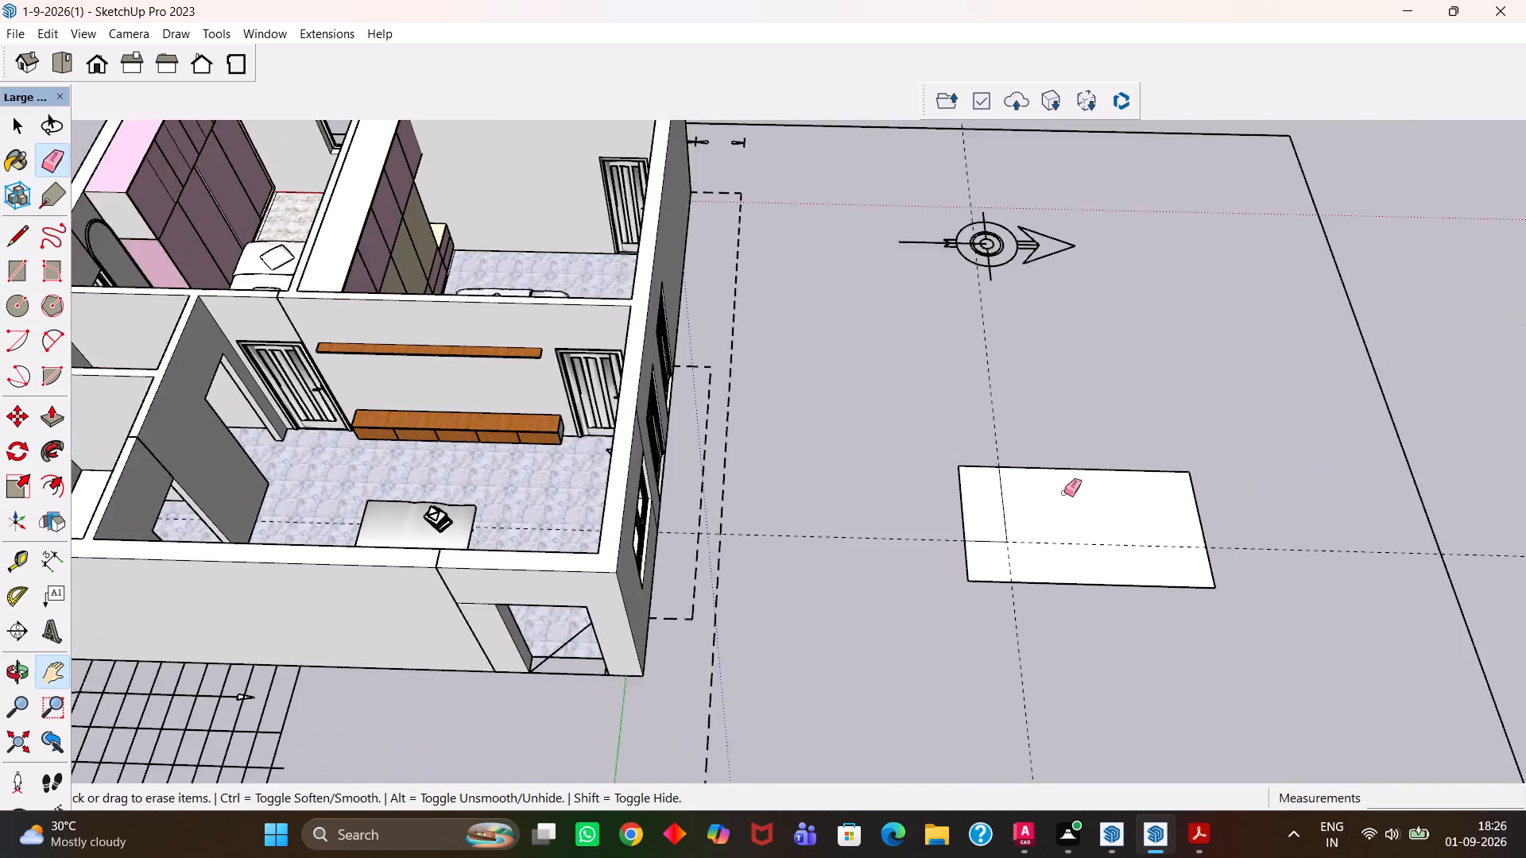
pyautogui.moveTo(1110, 433); pyautogui.dragTo(1029, 586)
pyautogui.moveTo(1171, 514); pyautogui.dragTo(1203, 552)
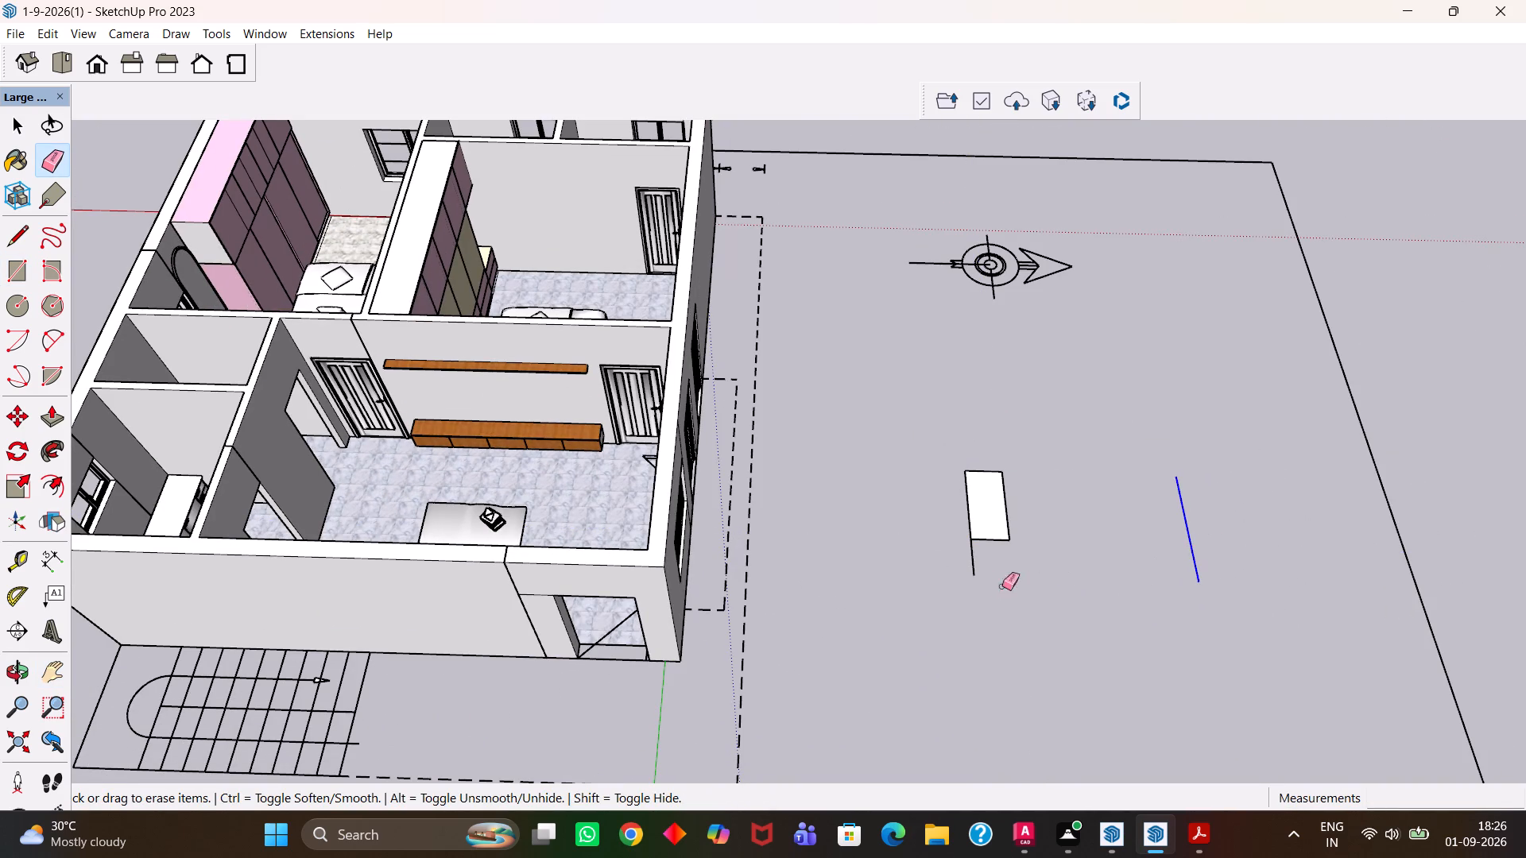
pyautogui.moveTo(978, 563); pyautogui.dragTo(960, 558)
# Extrude the 4' by 2' rectangle 1" with Push/Pull.
pyautogui.scroll(-3, 966, 562)
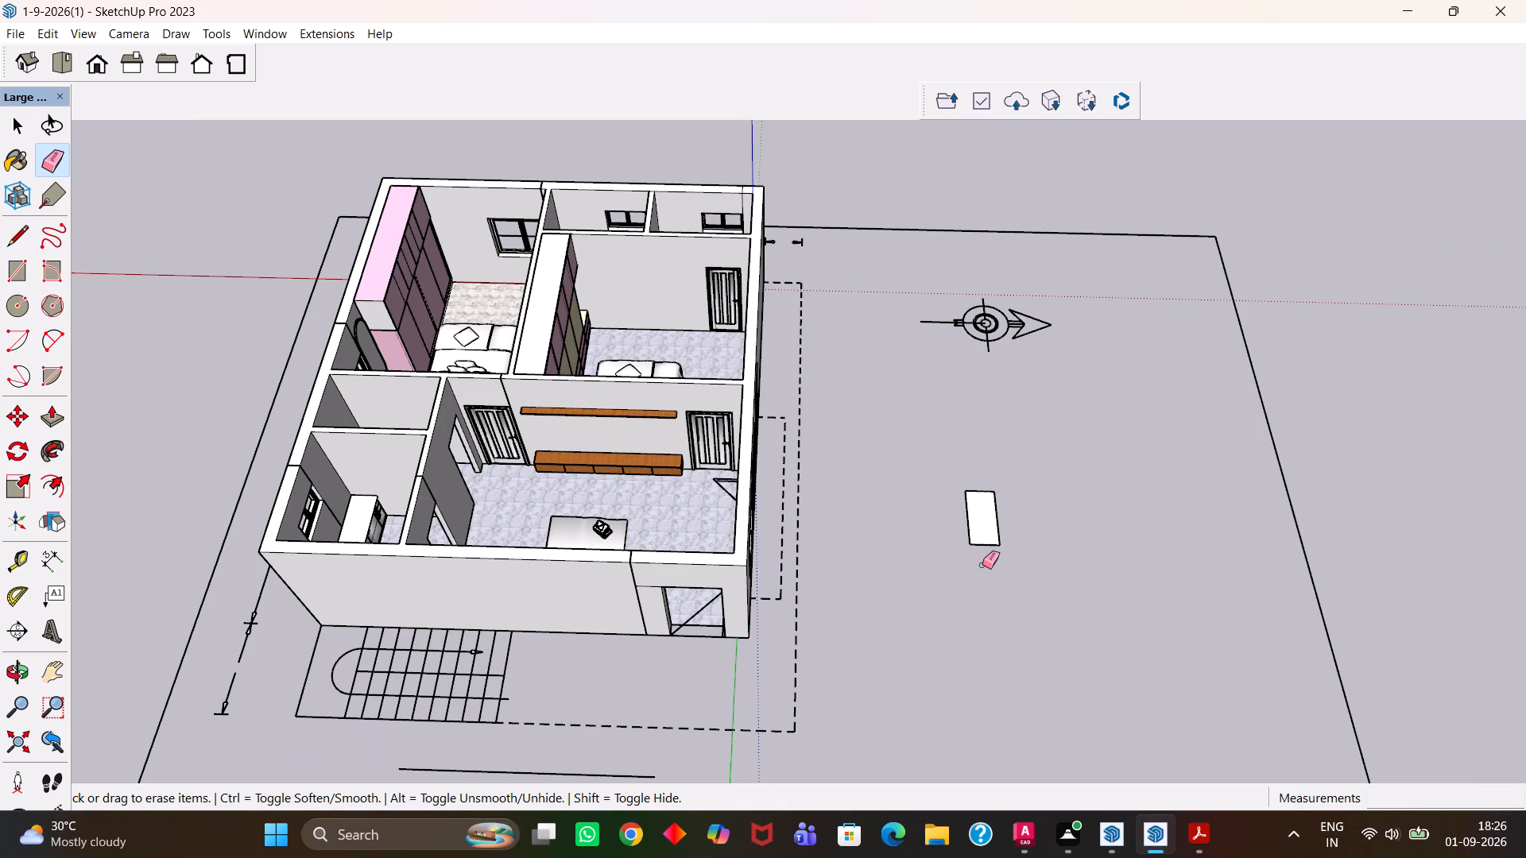
pyautogui.scroll(3, 982, 565)
pyautogui.press('h')
pyautogui.scroll(2, 1008, 563)
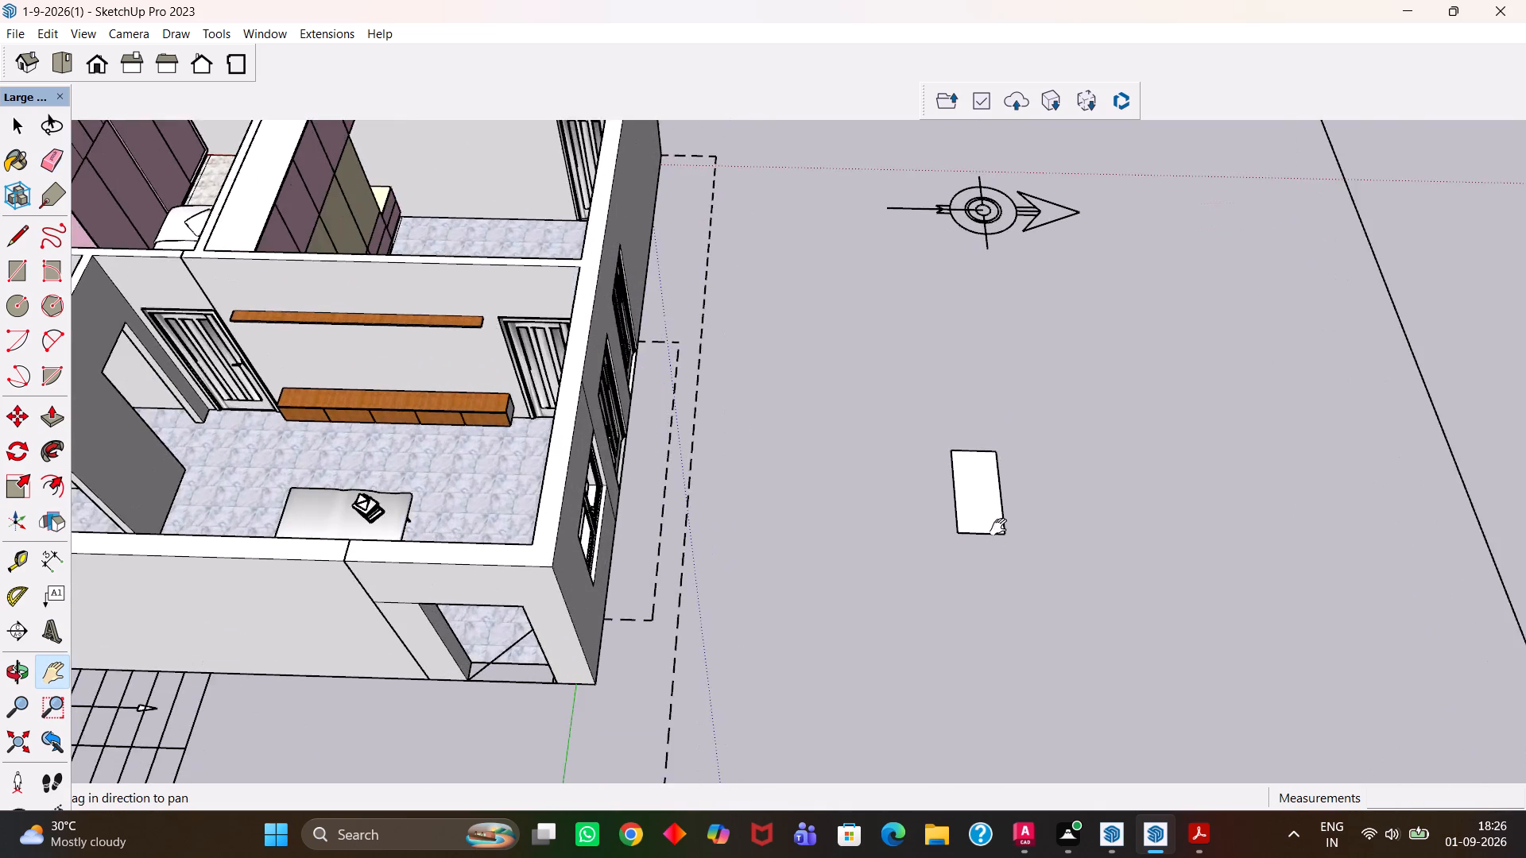
pyautogui.scroll(3, 998, 527)
pyautogui.scroll(-4, 992, 516)
pyautogui.press('h')
pyautogui.moveTo(995, 508); pyautogui.dragTo(1036, 548)
pyautogui.scroll(3, 1036, 548)
pyautogui.press('space')
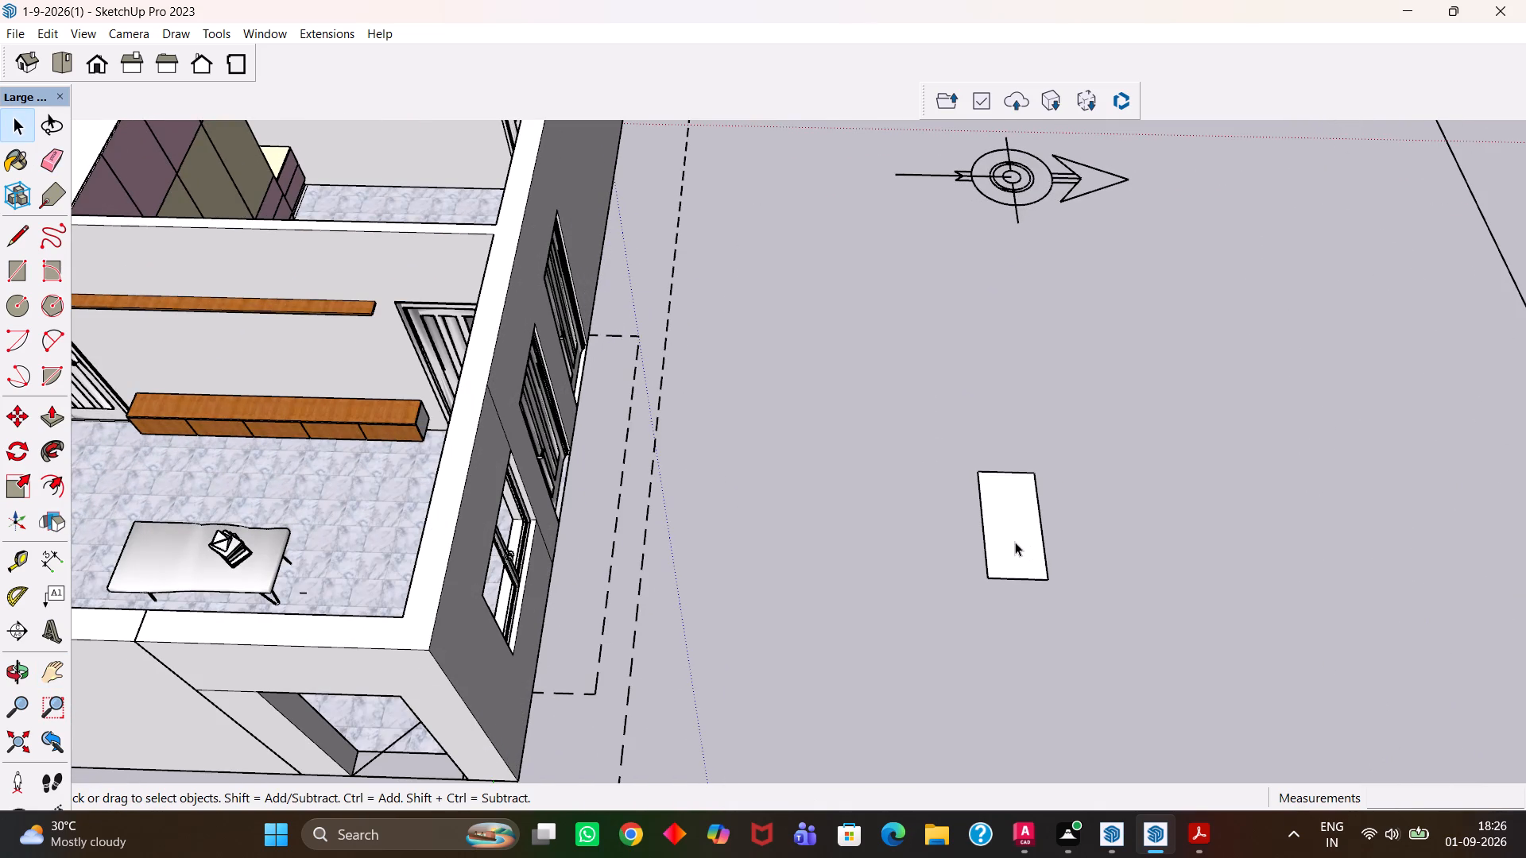
pyautogui.click(1015, 542)
pyautogui.scroll(2, 1015, 542)
pyautogui.press('p')
pyautogui.click(1016, 547)
pyautogui.write('1"')
pyautogui.press('Return')
# Paint the panel's top face with the near-black grey next to black from the Colors materials.
pyautogui.press('b')
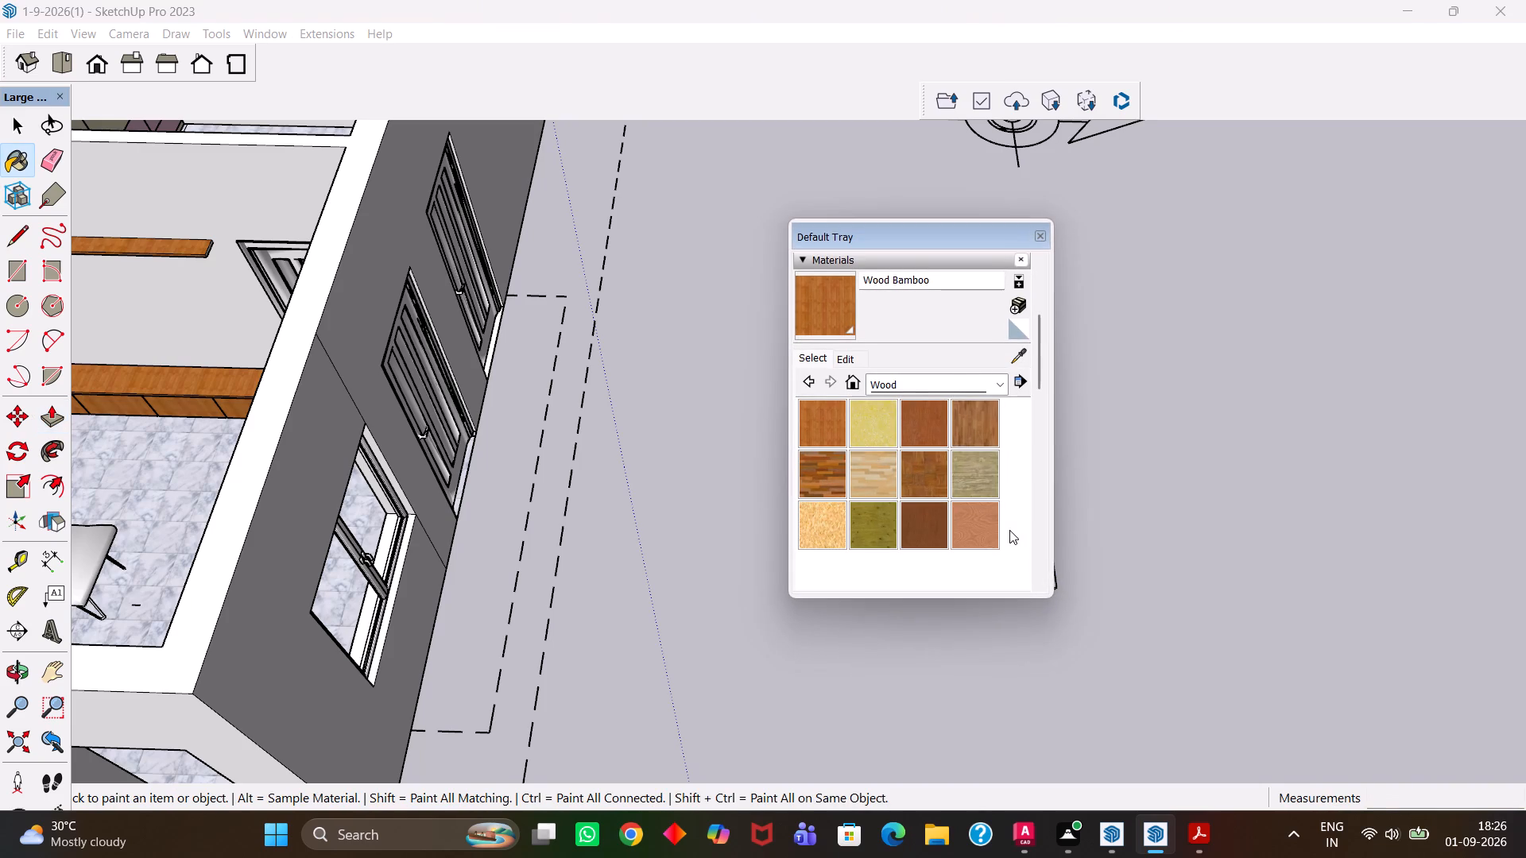
pyautogui.click(908, 385)
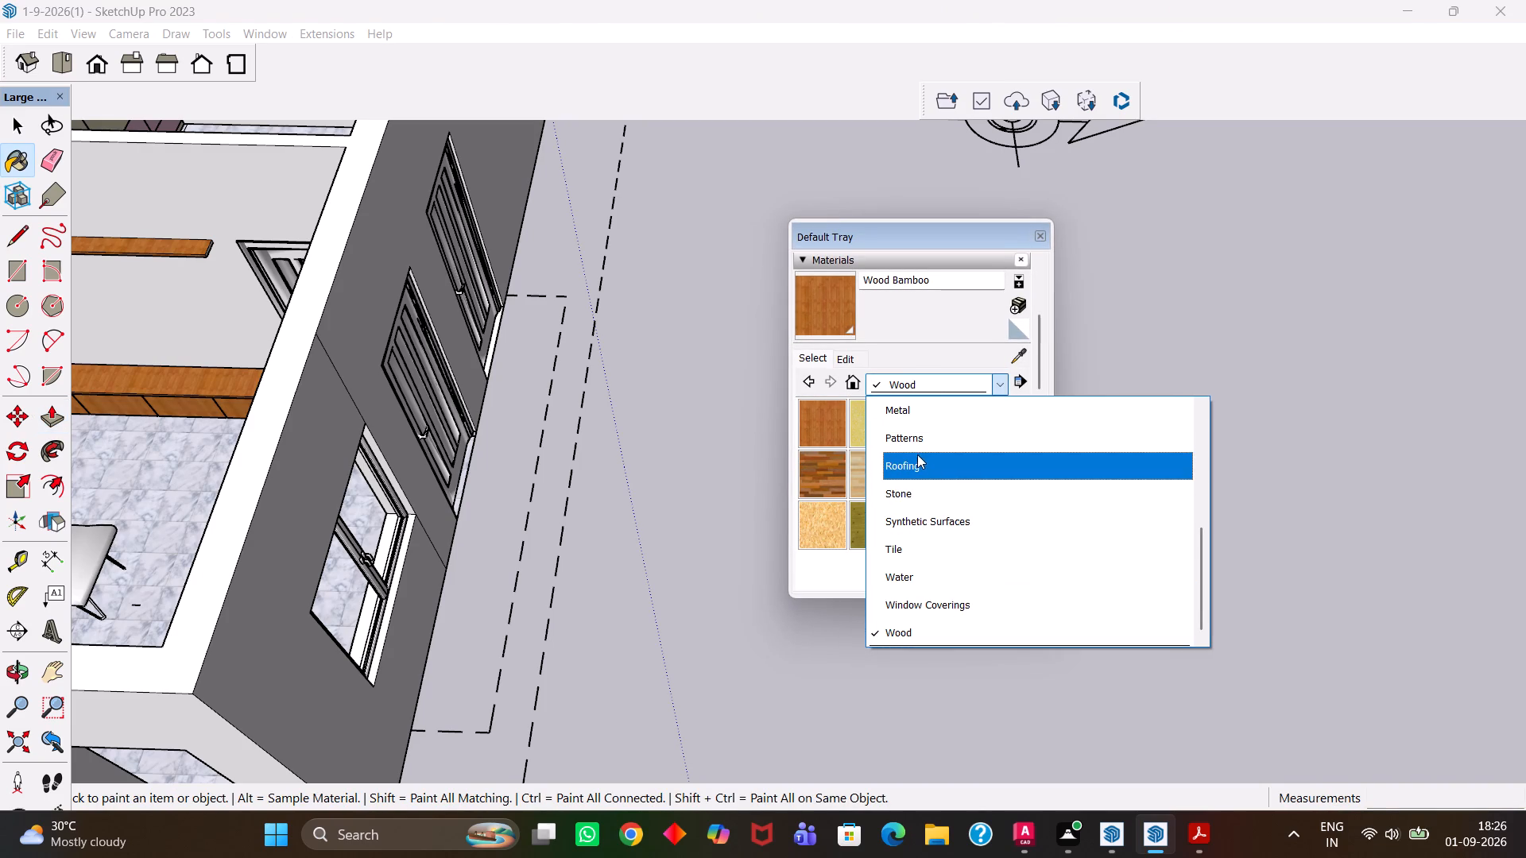
pyautogui.scroll(4, 914, 469)
pyautogui.click(903, 578)
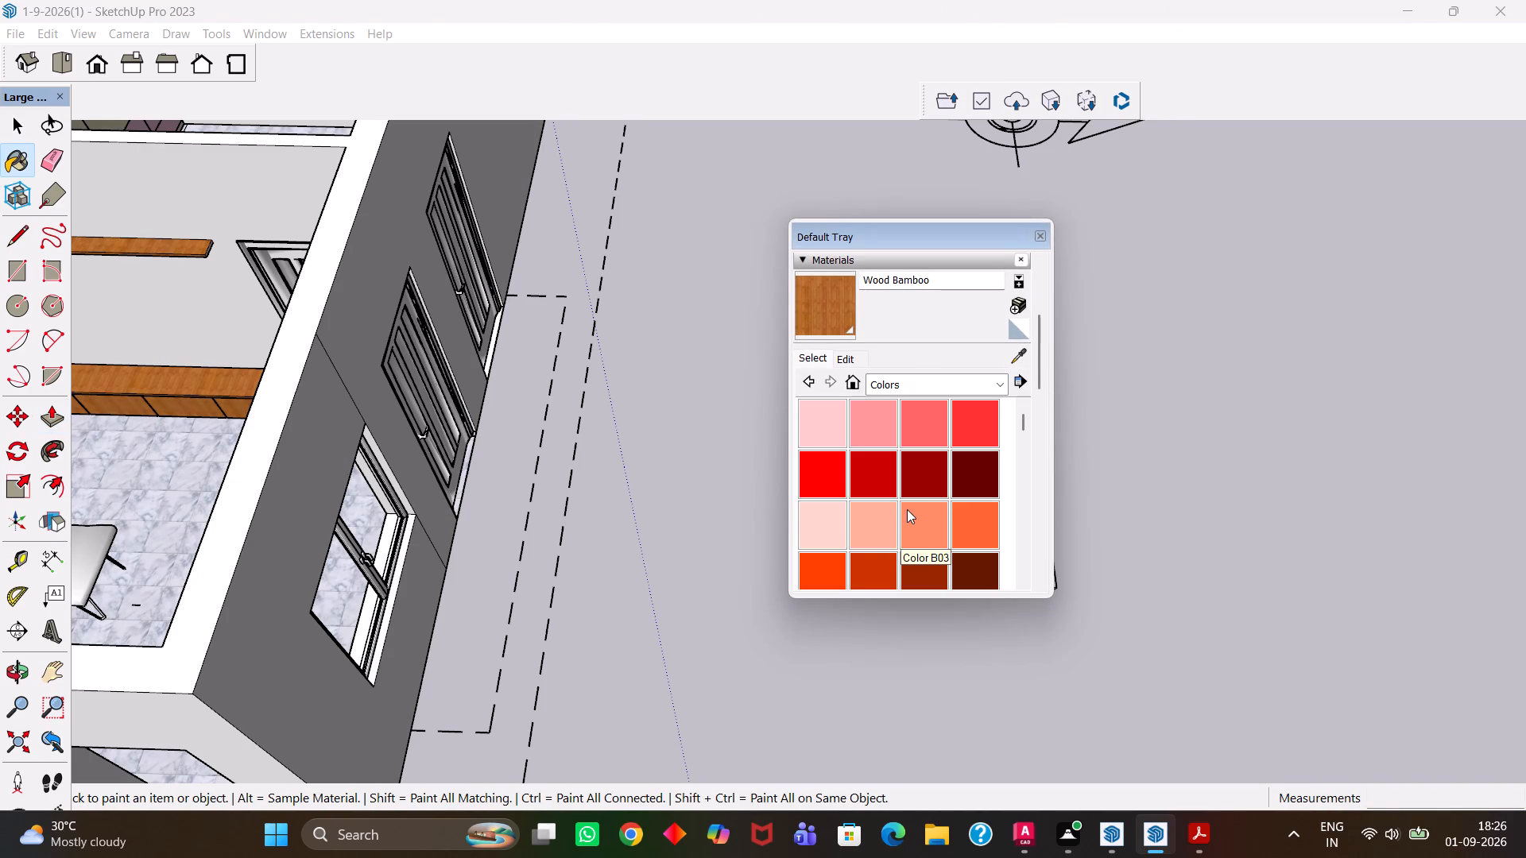
pyautogui.scroll(-14, 907, 509)
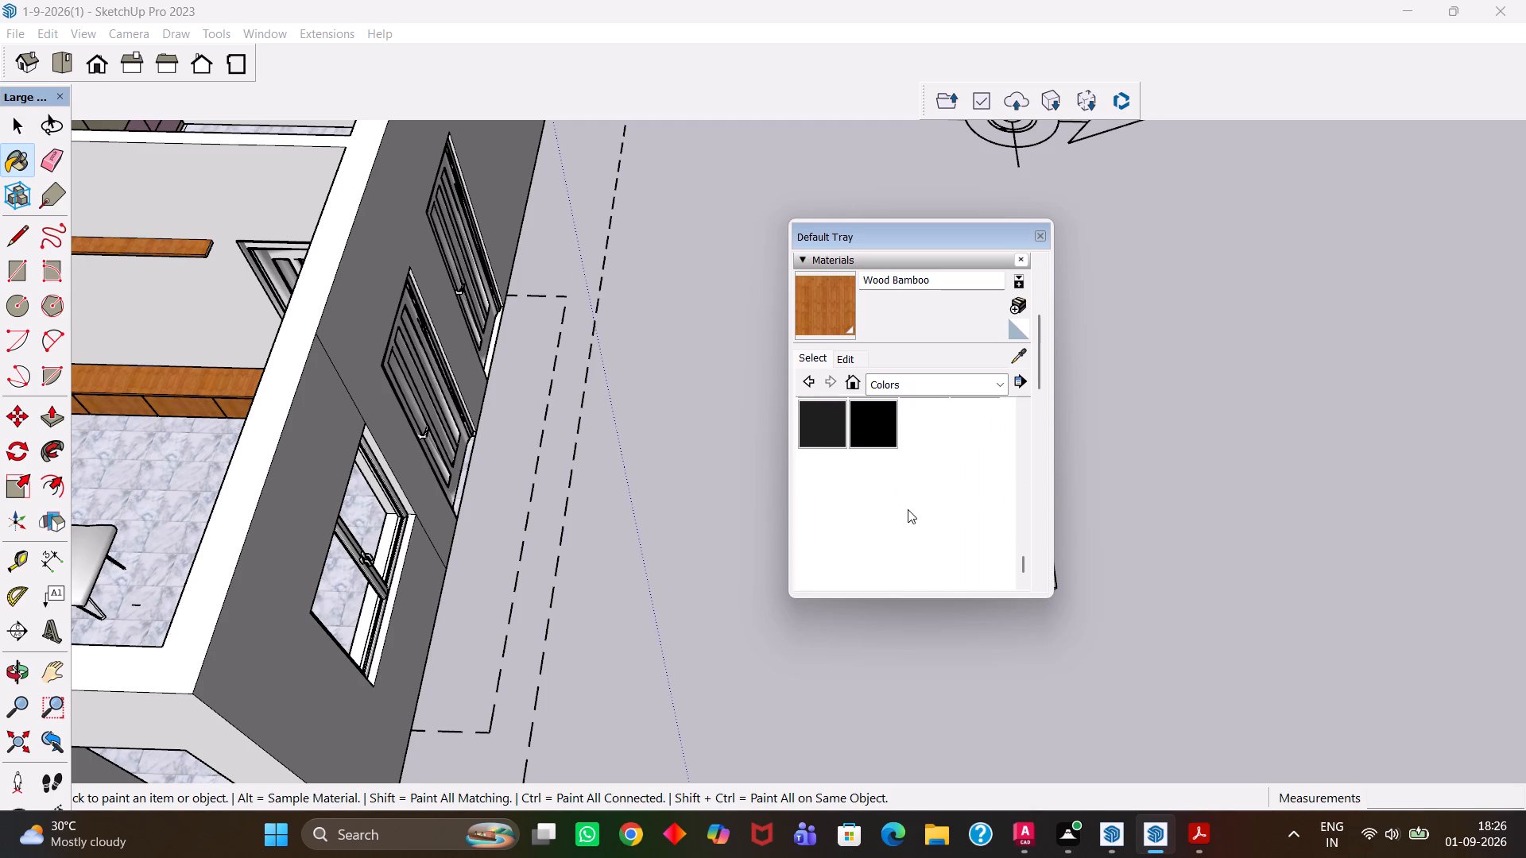
pyautogui.scroll(-2, 908, 509)
pyautogui.click(823, 428)
pyautogui.click(1036, 238)
pyautogui.click(986, 502)
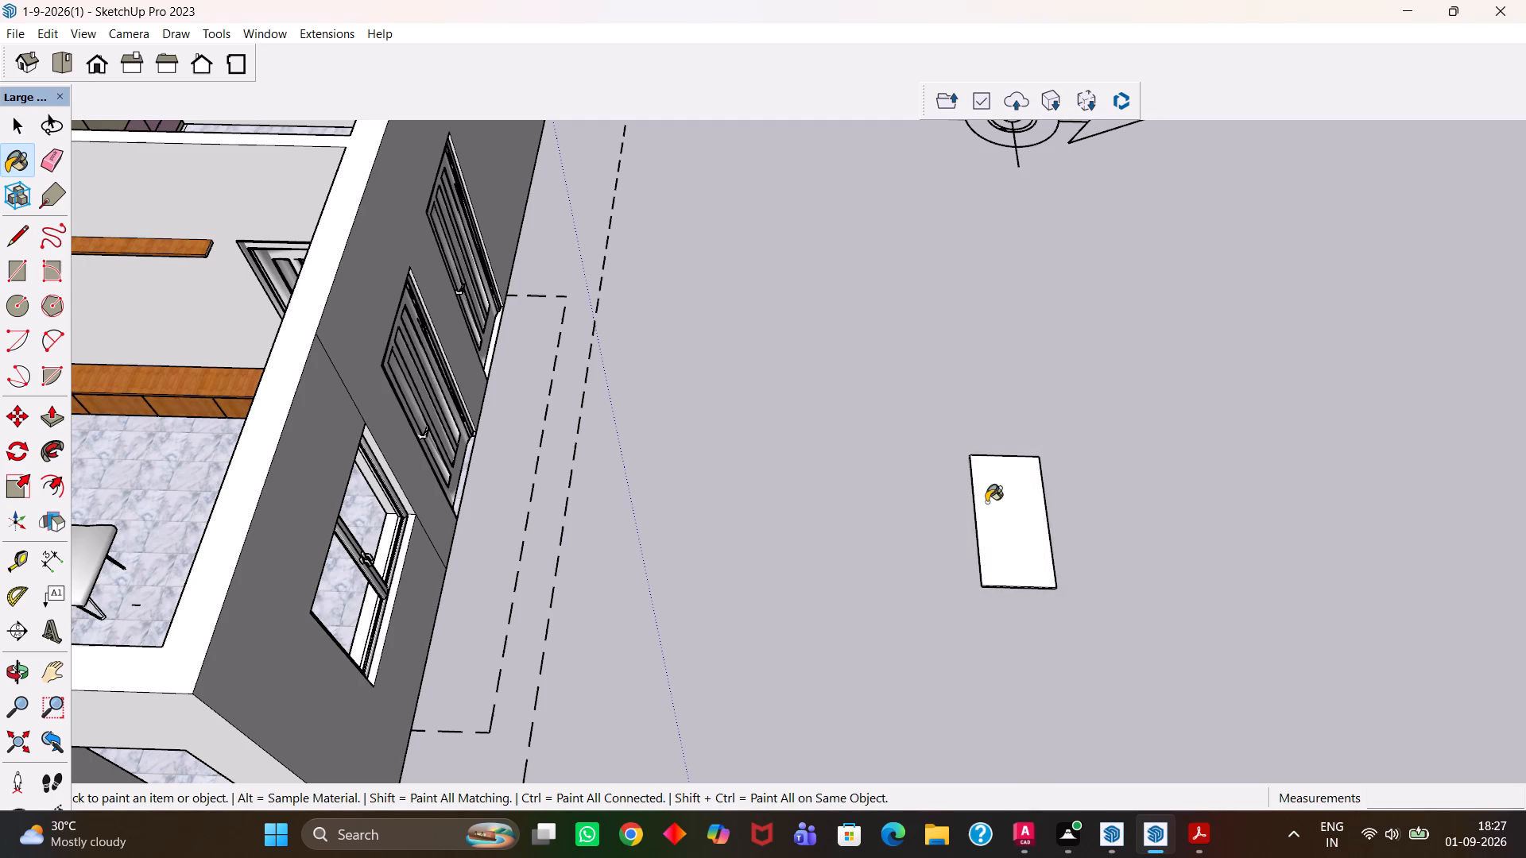
pyautogui.scroll(16, 1006, 565)
pyautogui.press('space')
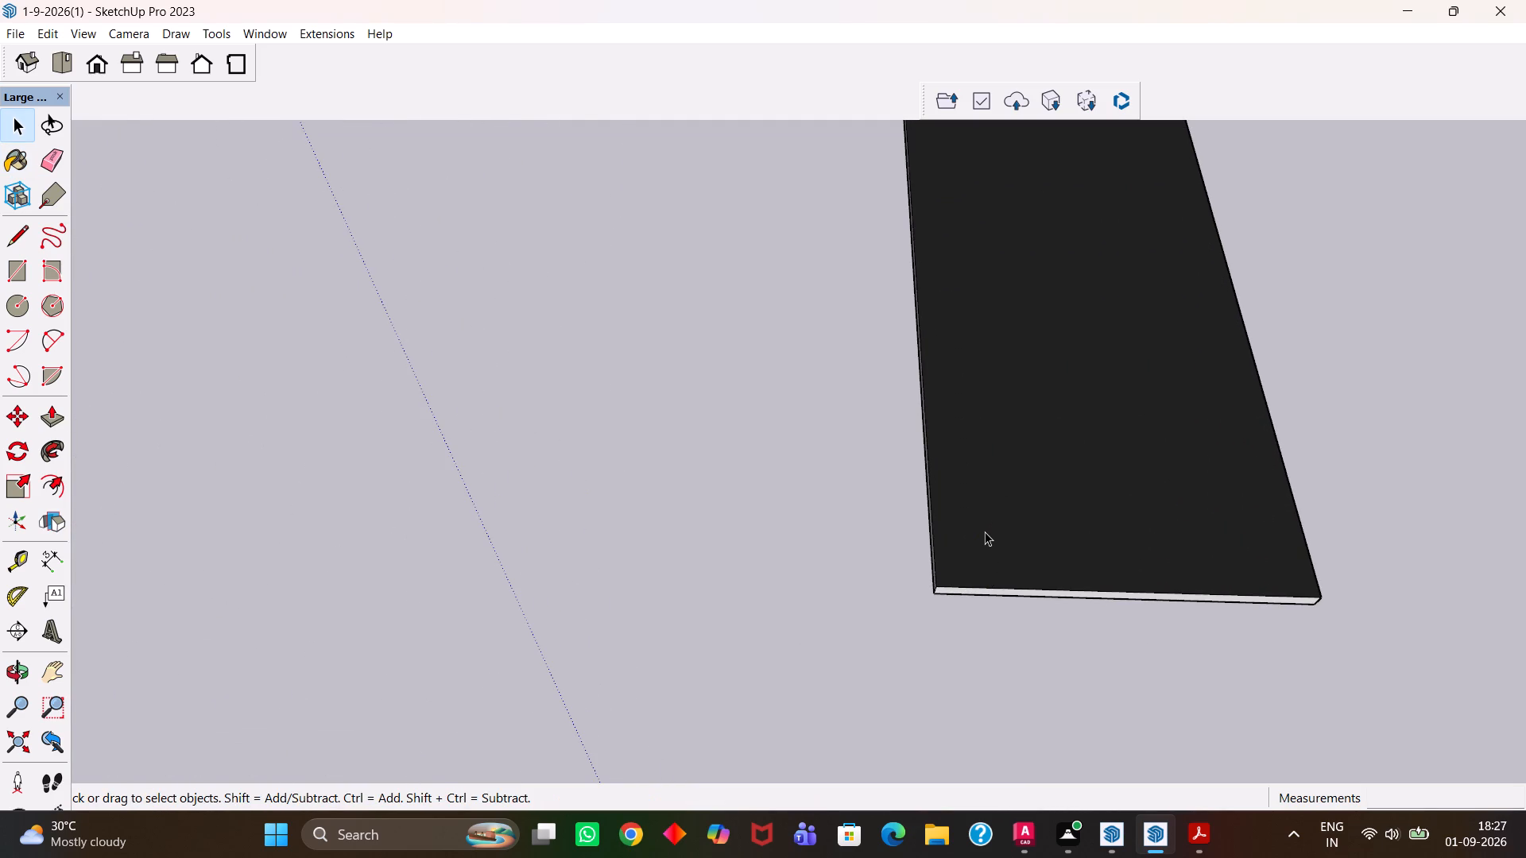
# Paint the remaining unpainted faces of the whole 4' by 2' panel with Color M08.
pyautogui.tripleClick(985, 531)
pyautogui.click(985, 531)
pyautogui.press('b')
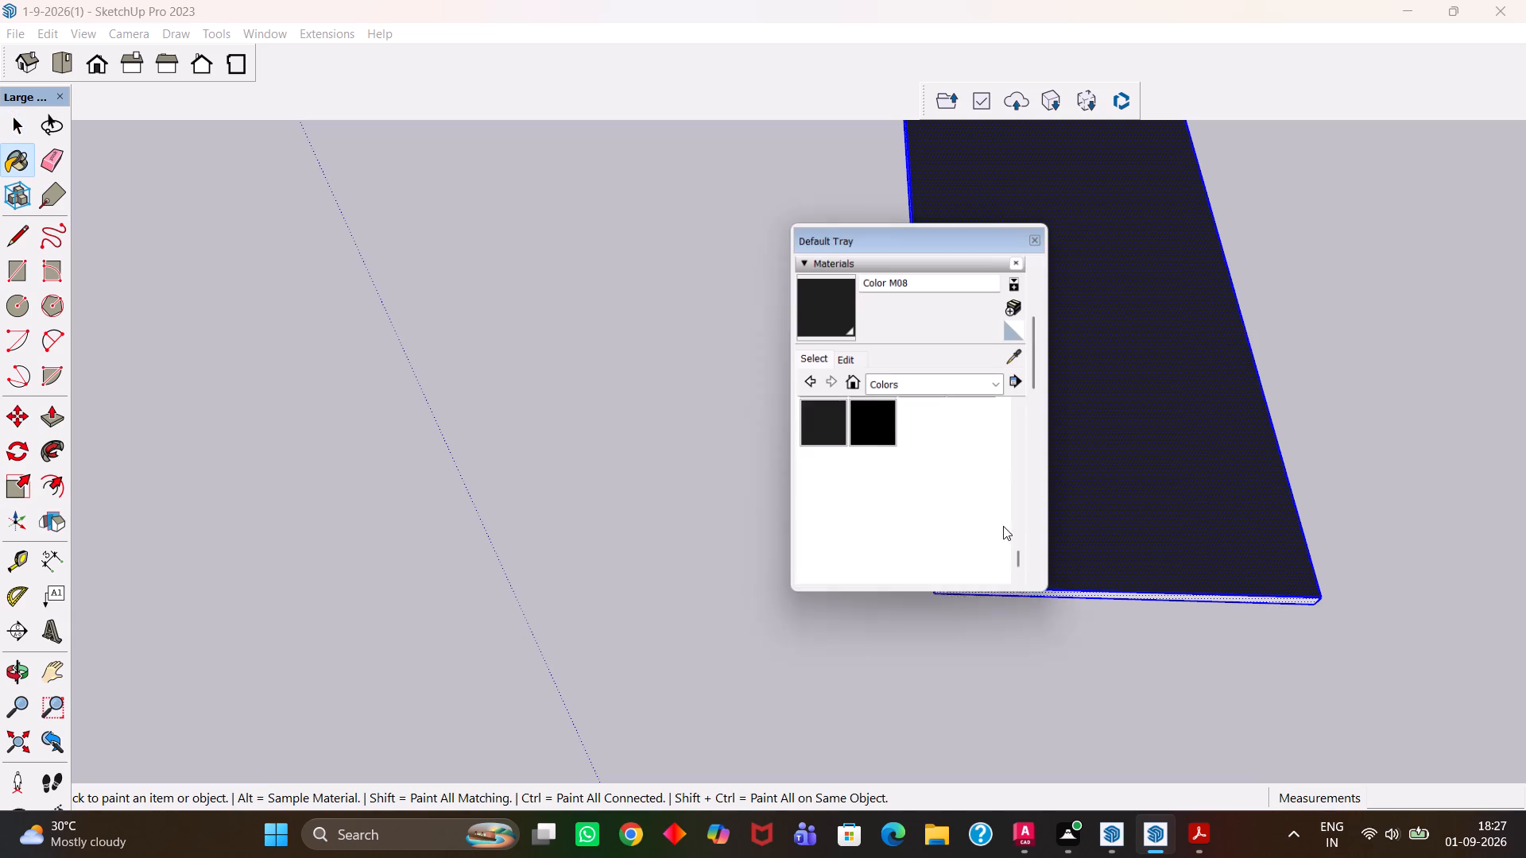
pyautogui.click(1137, 501)
pyautogui.click(1043, 237)
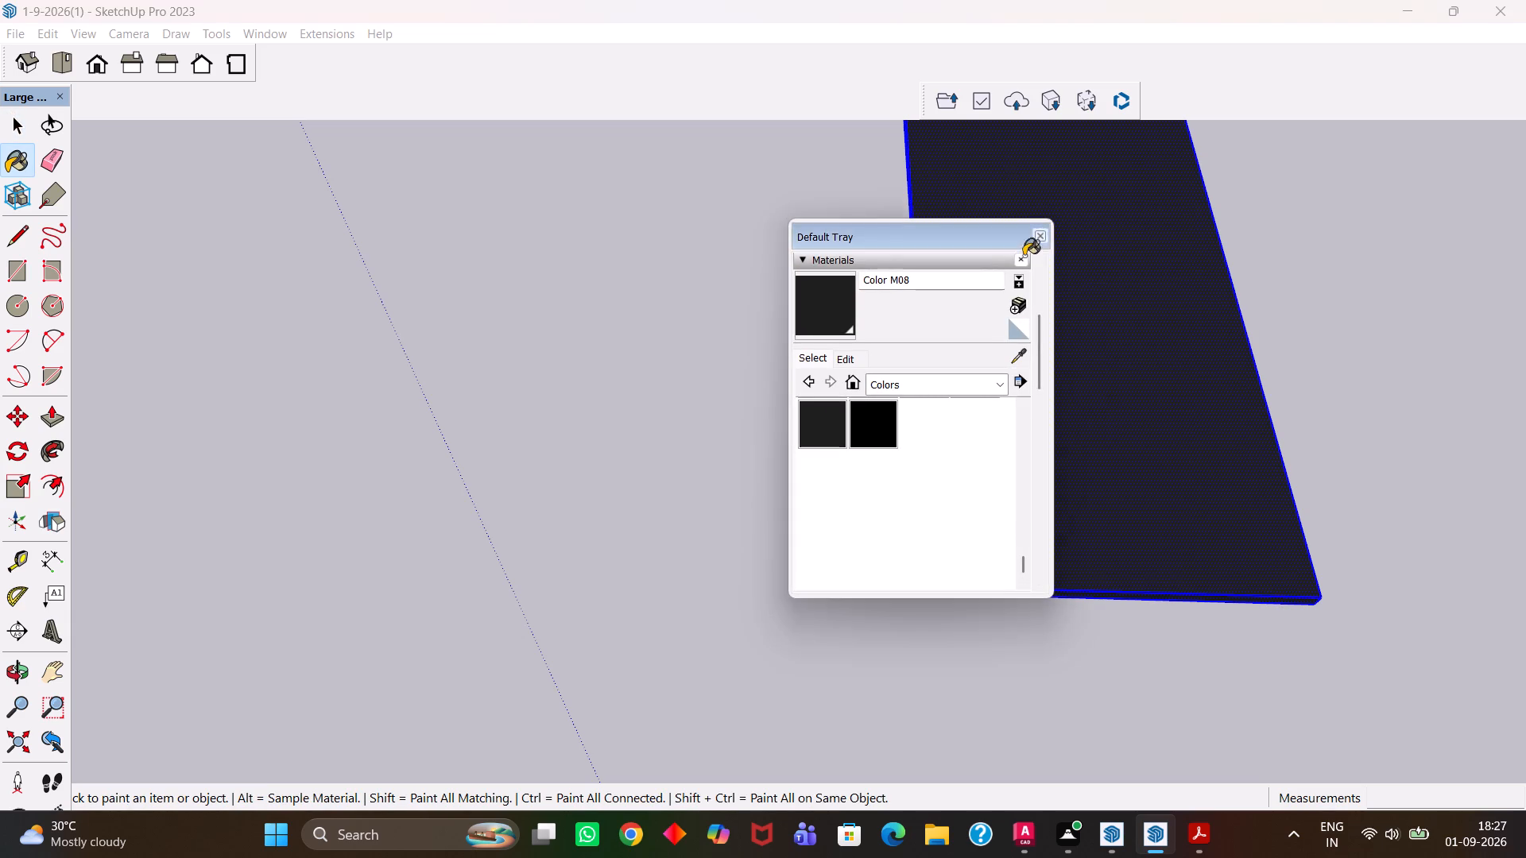
# Make the selected dark panel's geometry into a group.
pyautogui.scroll(-4, 1030, 357)
pyautogui.rightClick(1036, 388)
pyautogui.click(1091, 544)
# Place a copy of the dark panel inside the house, against the wall between the wooden cabinet and the shelf.
pyautogui.scroll(-3, 1013, 489)
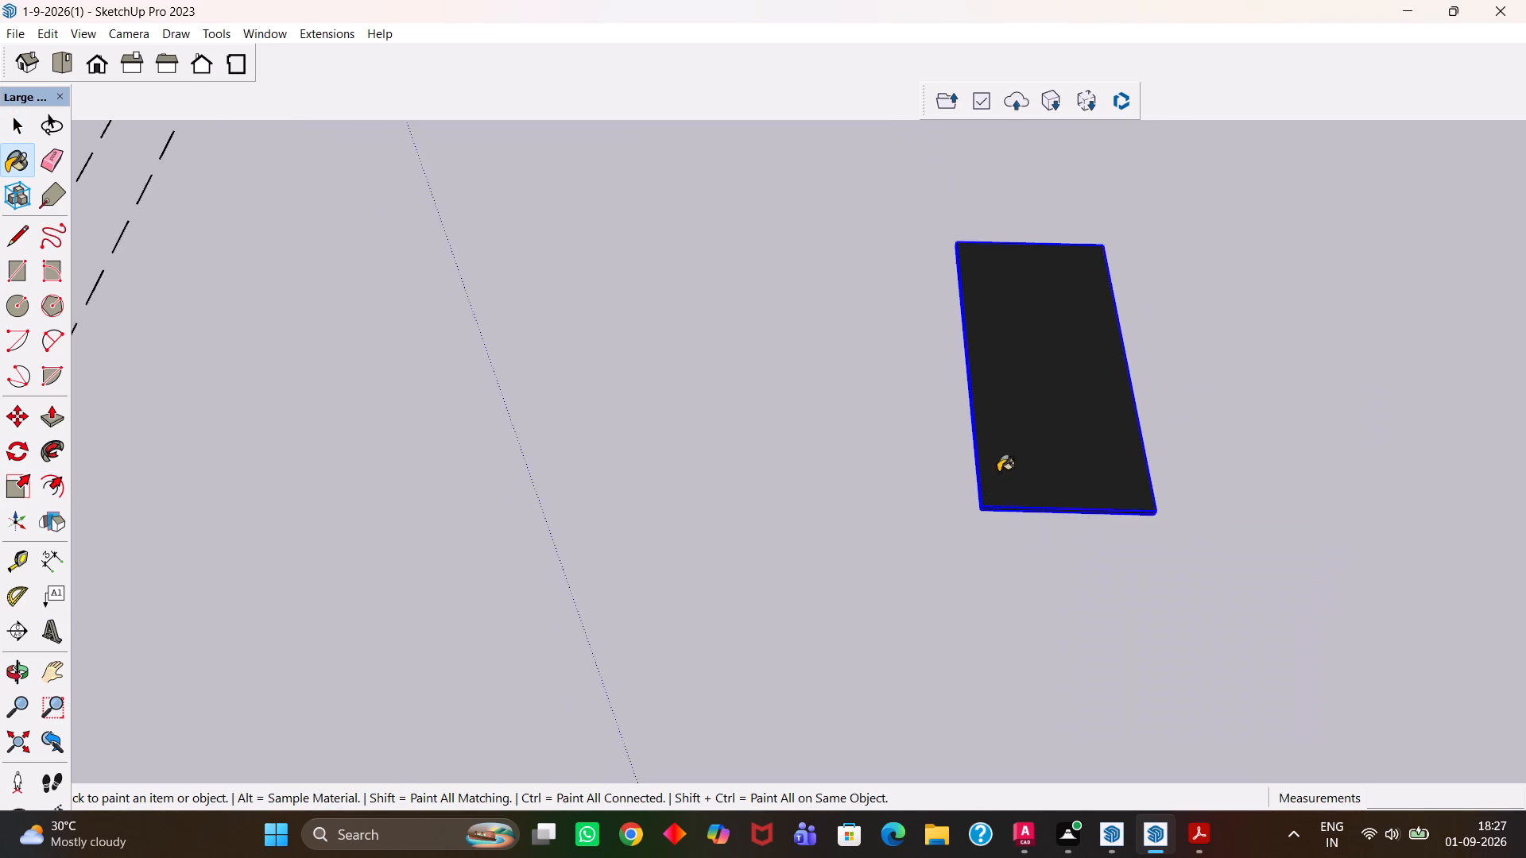
pyautogui.scroll(-11, 998, 472)
pyautogui.press('m')
pyautogui.click(1054, 485)
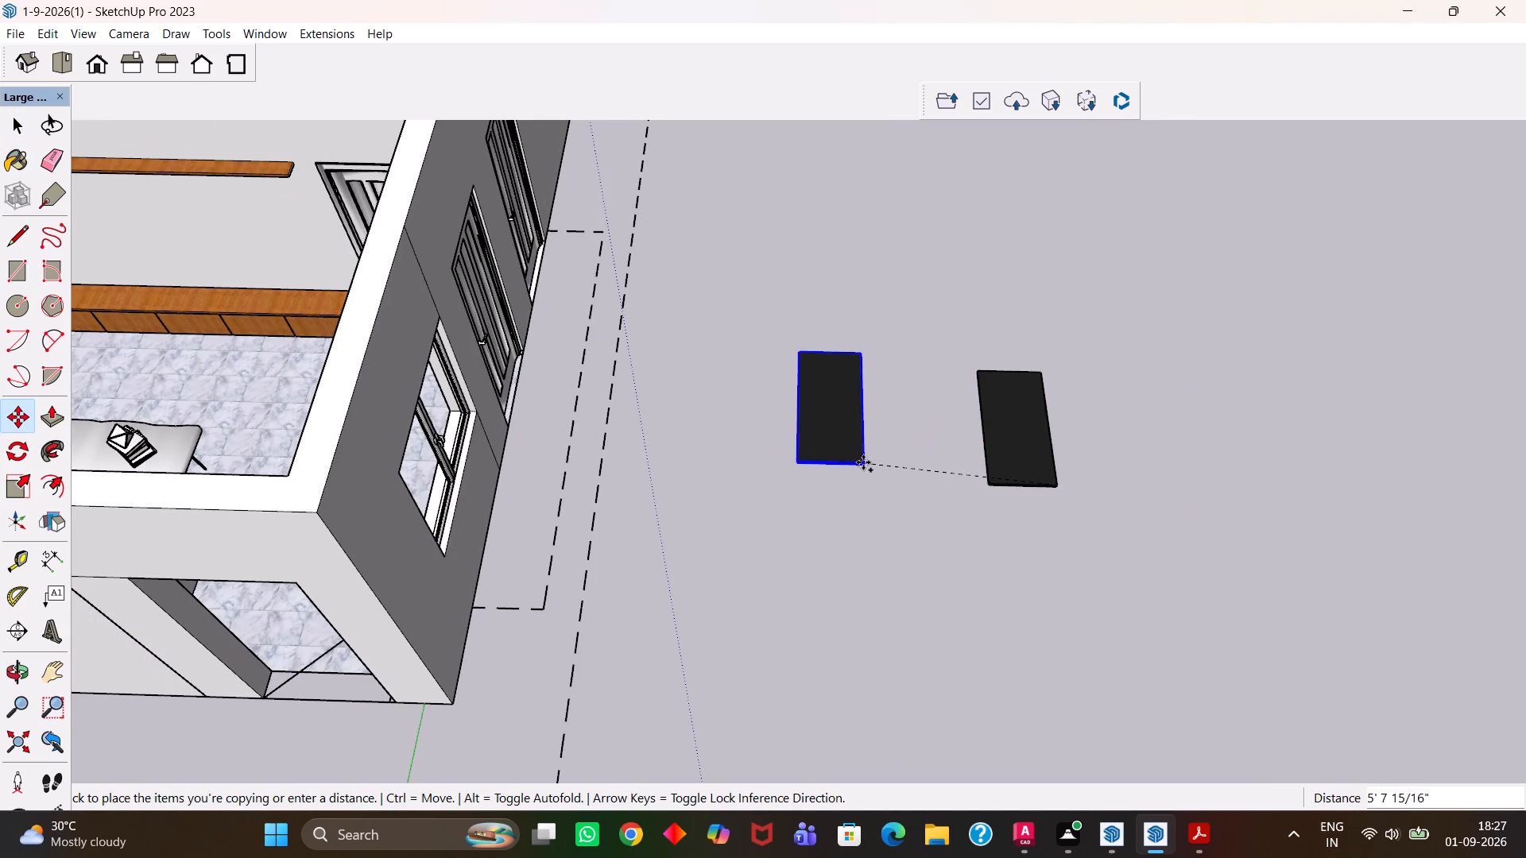
pyautogui.scroll(-6, 863, 462)
pyautogui.press('h')
pyautogui.moveTo(763, 457); pyautogui.dragTo(1166, 550)
pyautogui.scroll(10, 890, 468)
pyautogui.press('Escape')
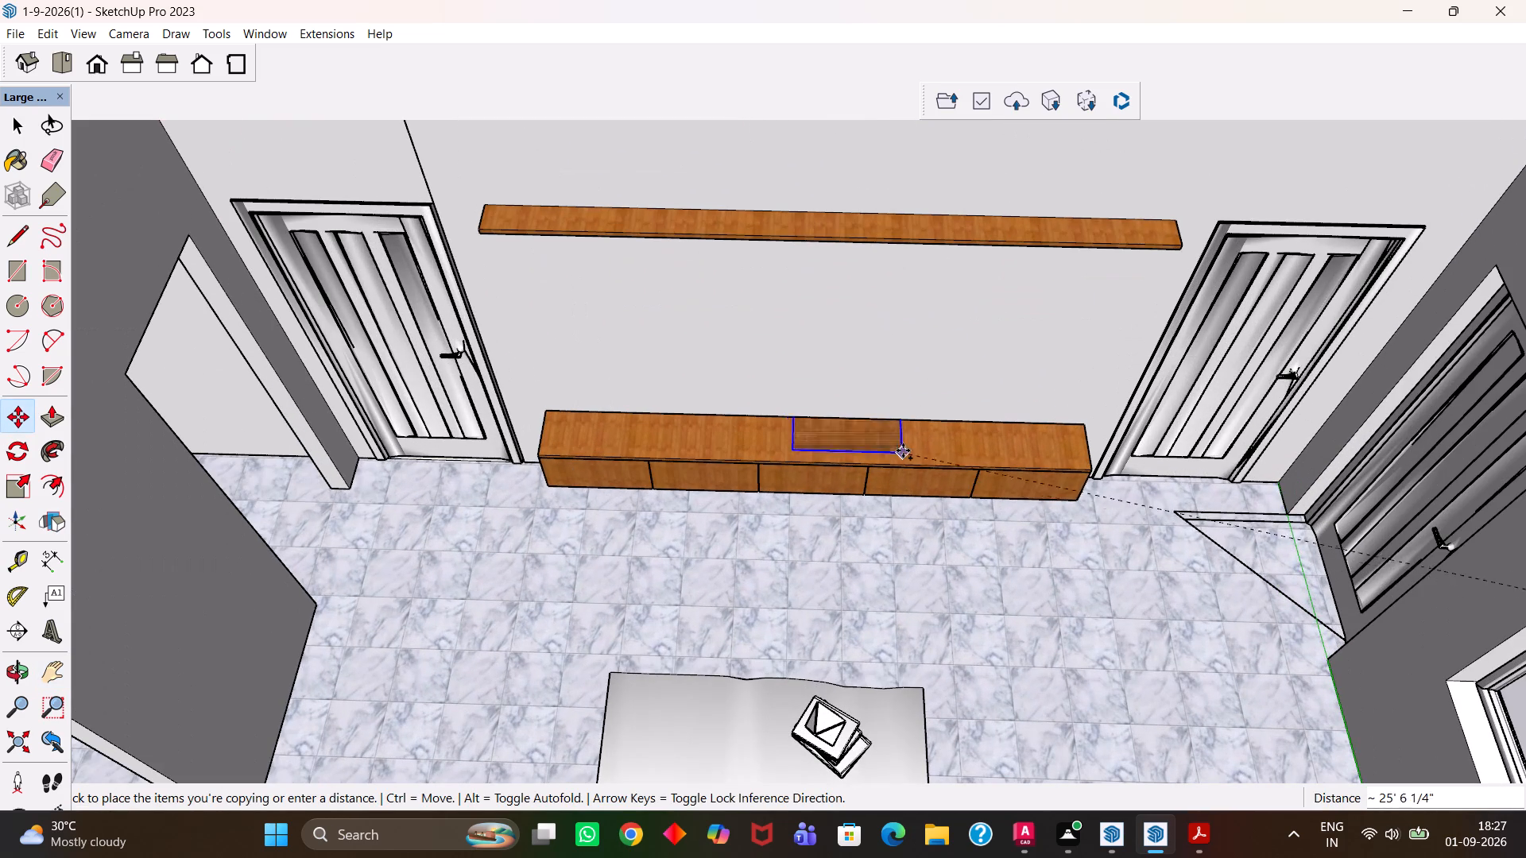
pyautogui.scroll(-4, 982, 372)
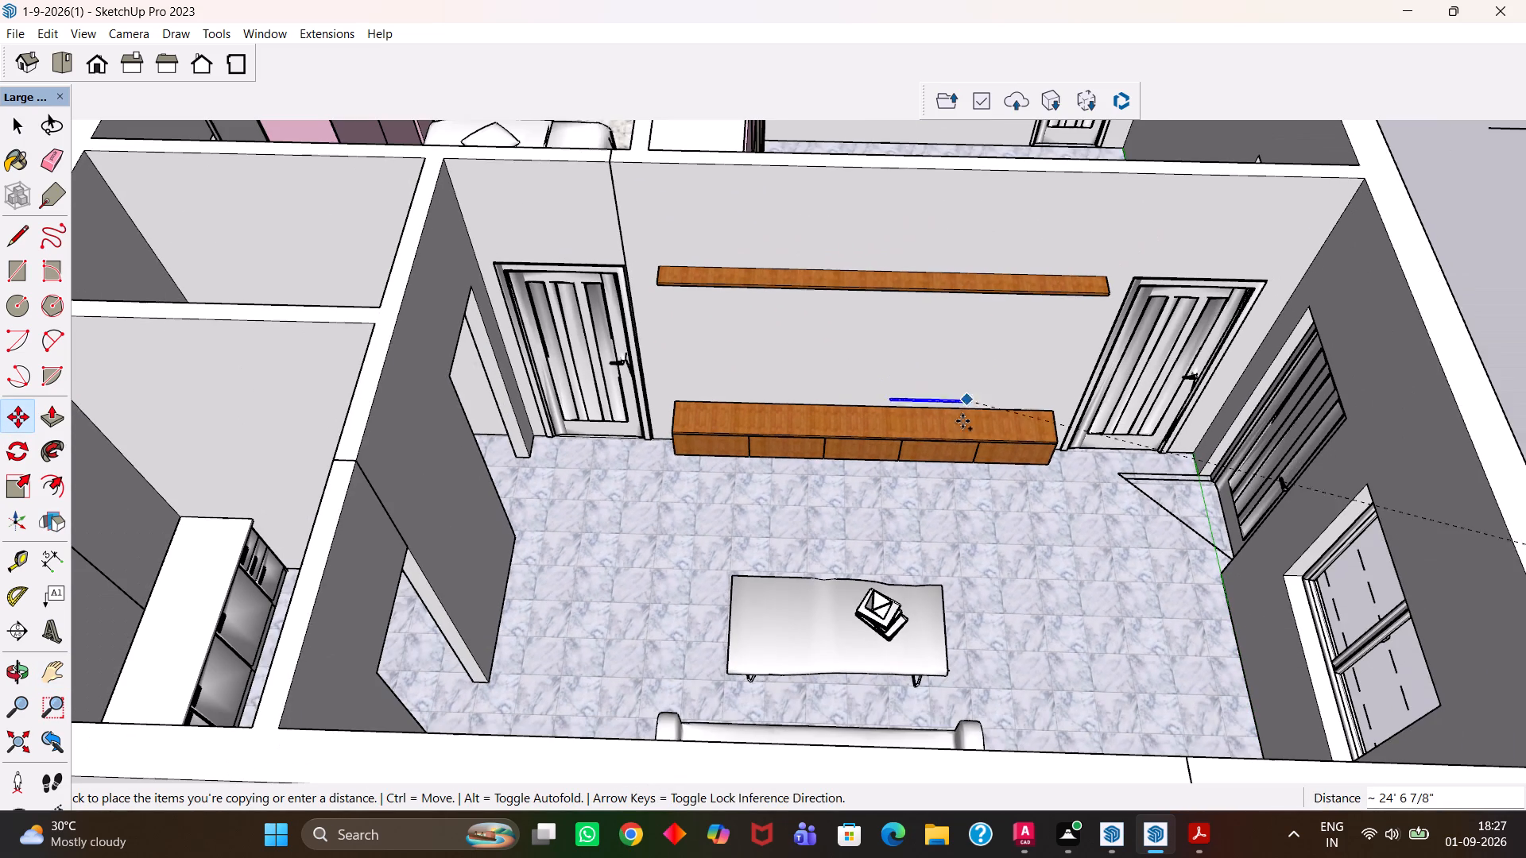
pyautogui.click(986, 373)
# Rotate the copied panel 90° about the green axis at its end so that it stands upright.
pyautogui.scroll(2, 964, 354)
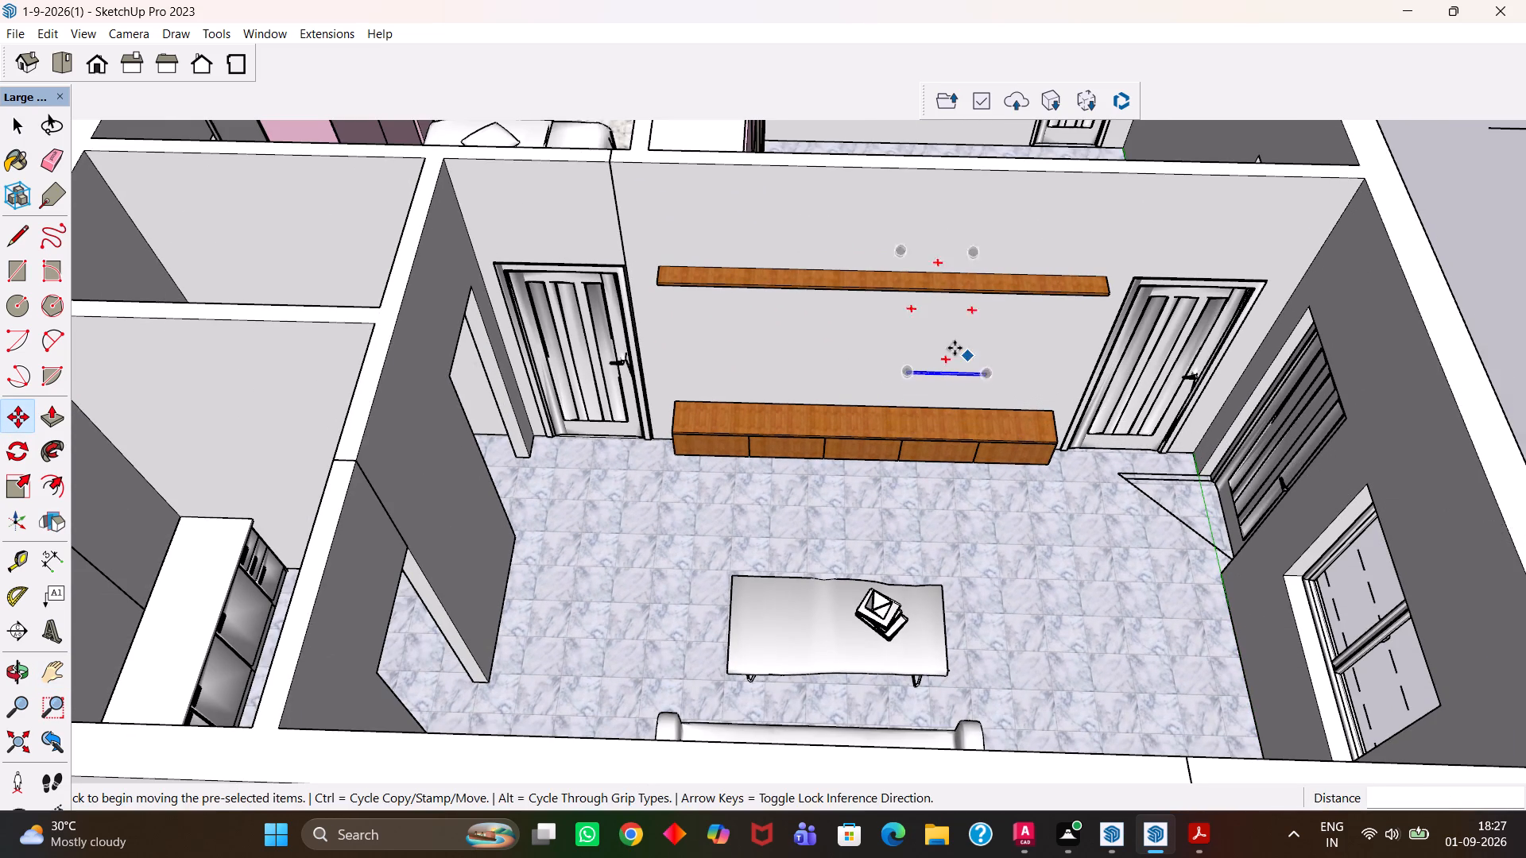
pyautogui.scroll(2, 955, 348)
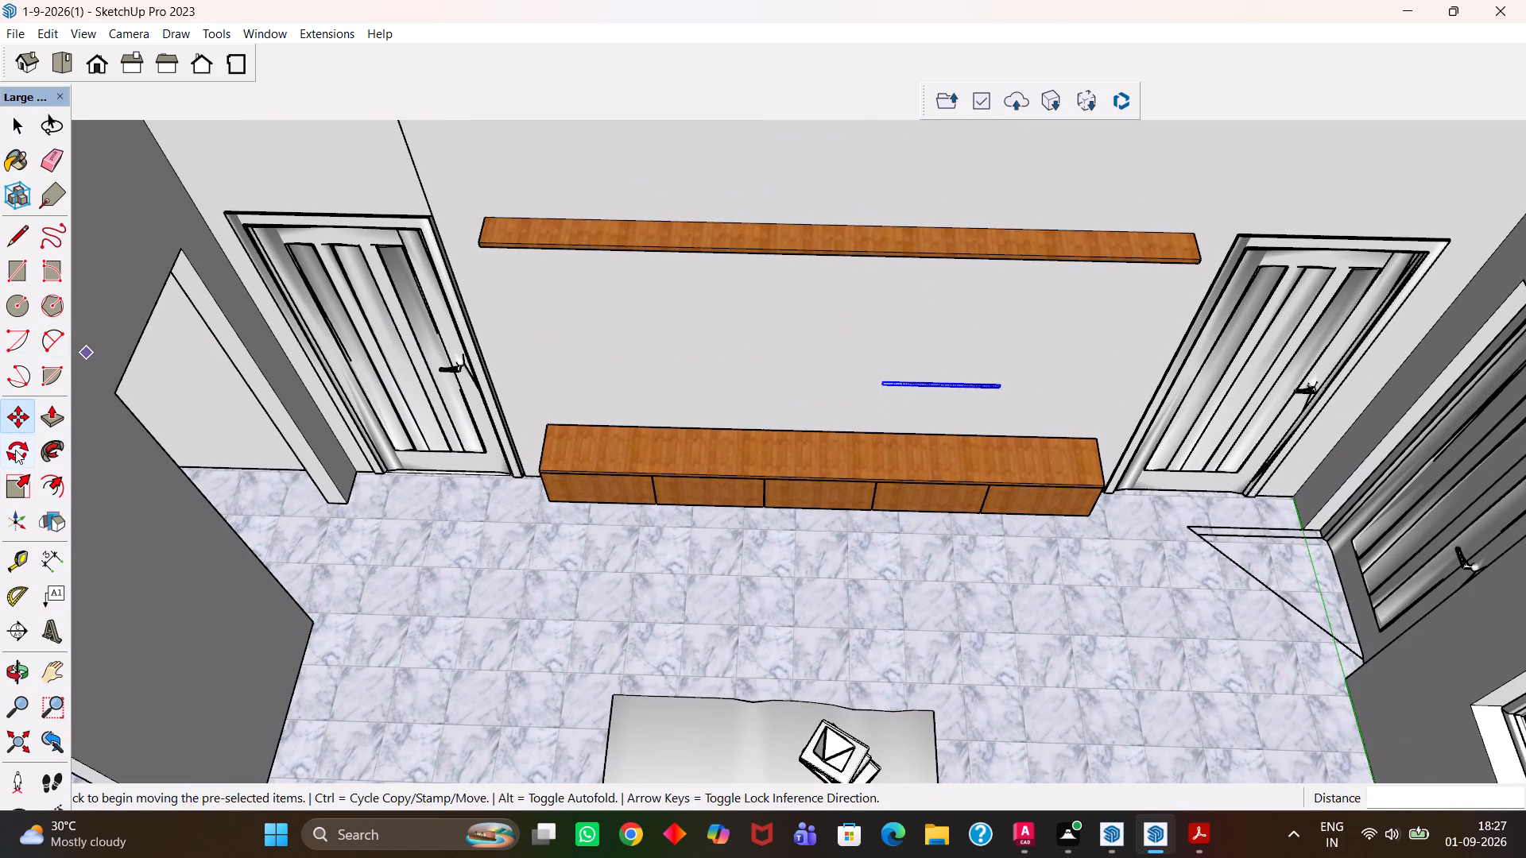
pyautogui.click(15, 450)
pyautogui.click(883, 385)
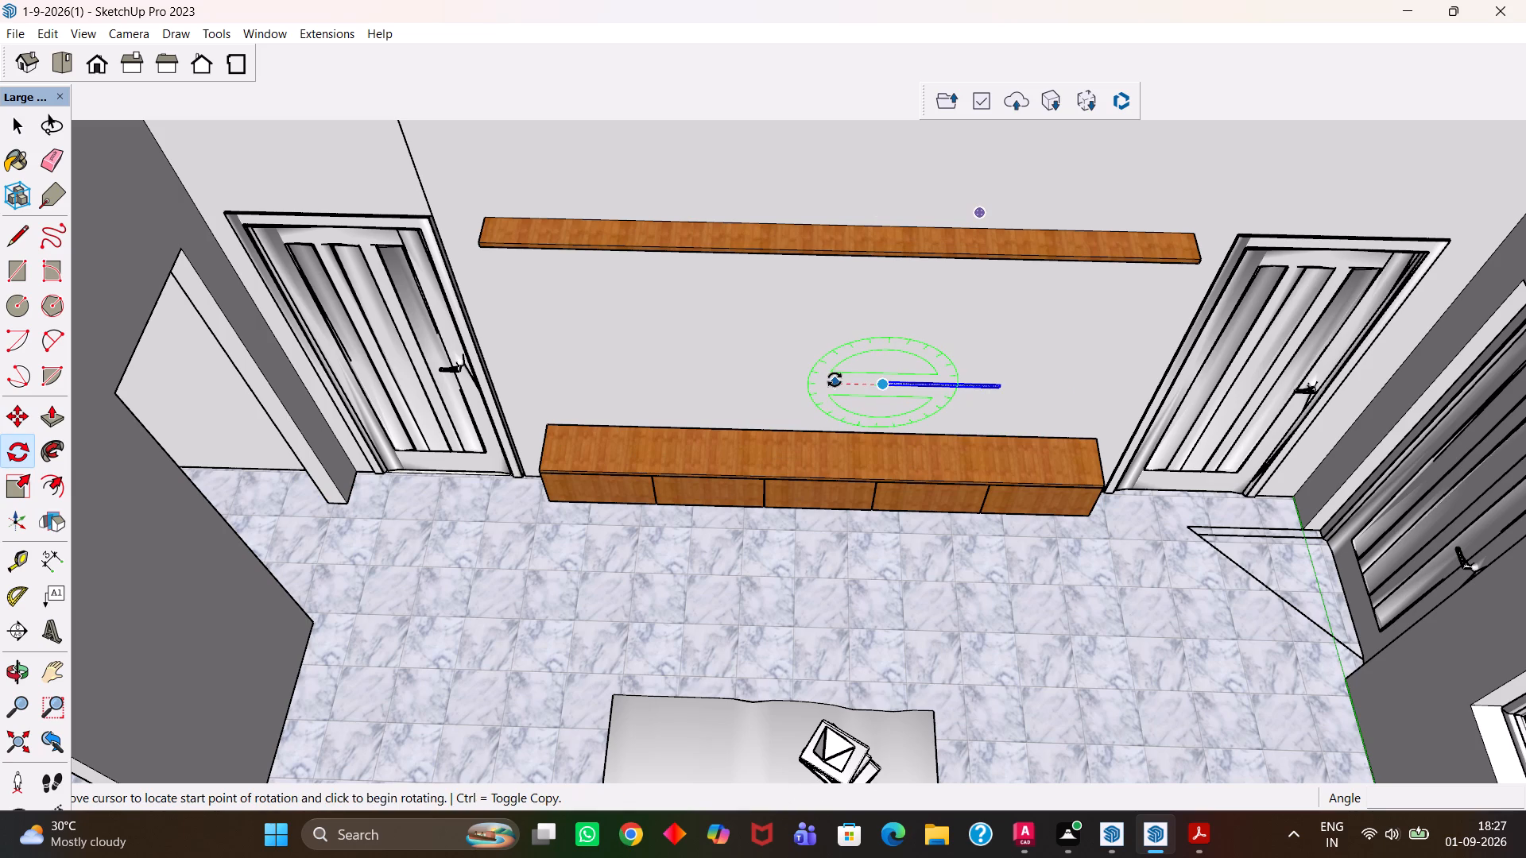
pyautogui.click(835, 380)
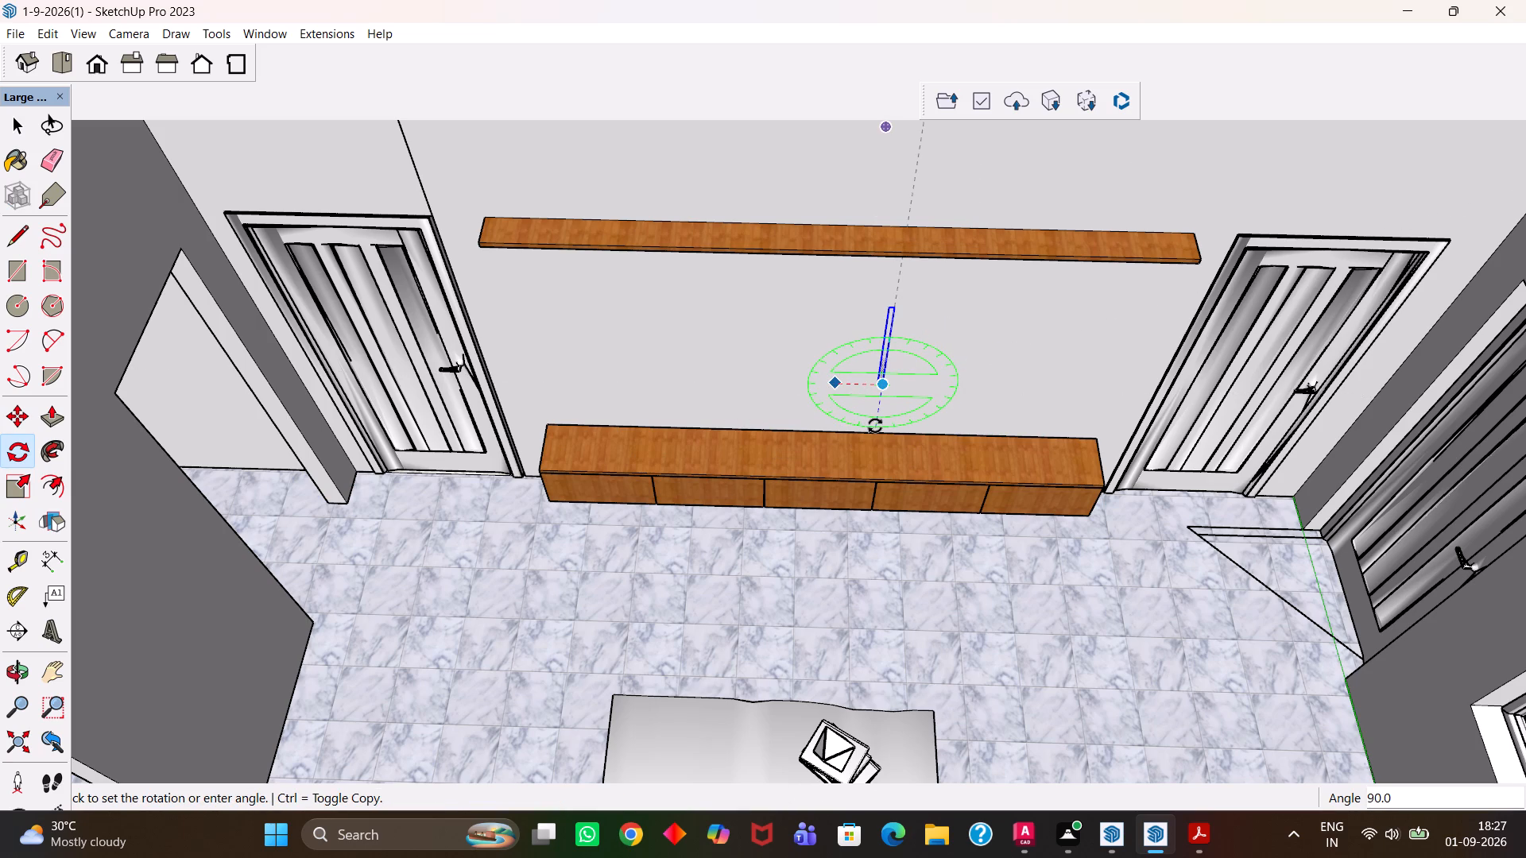
pyautogui.click(875, 426)
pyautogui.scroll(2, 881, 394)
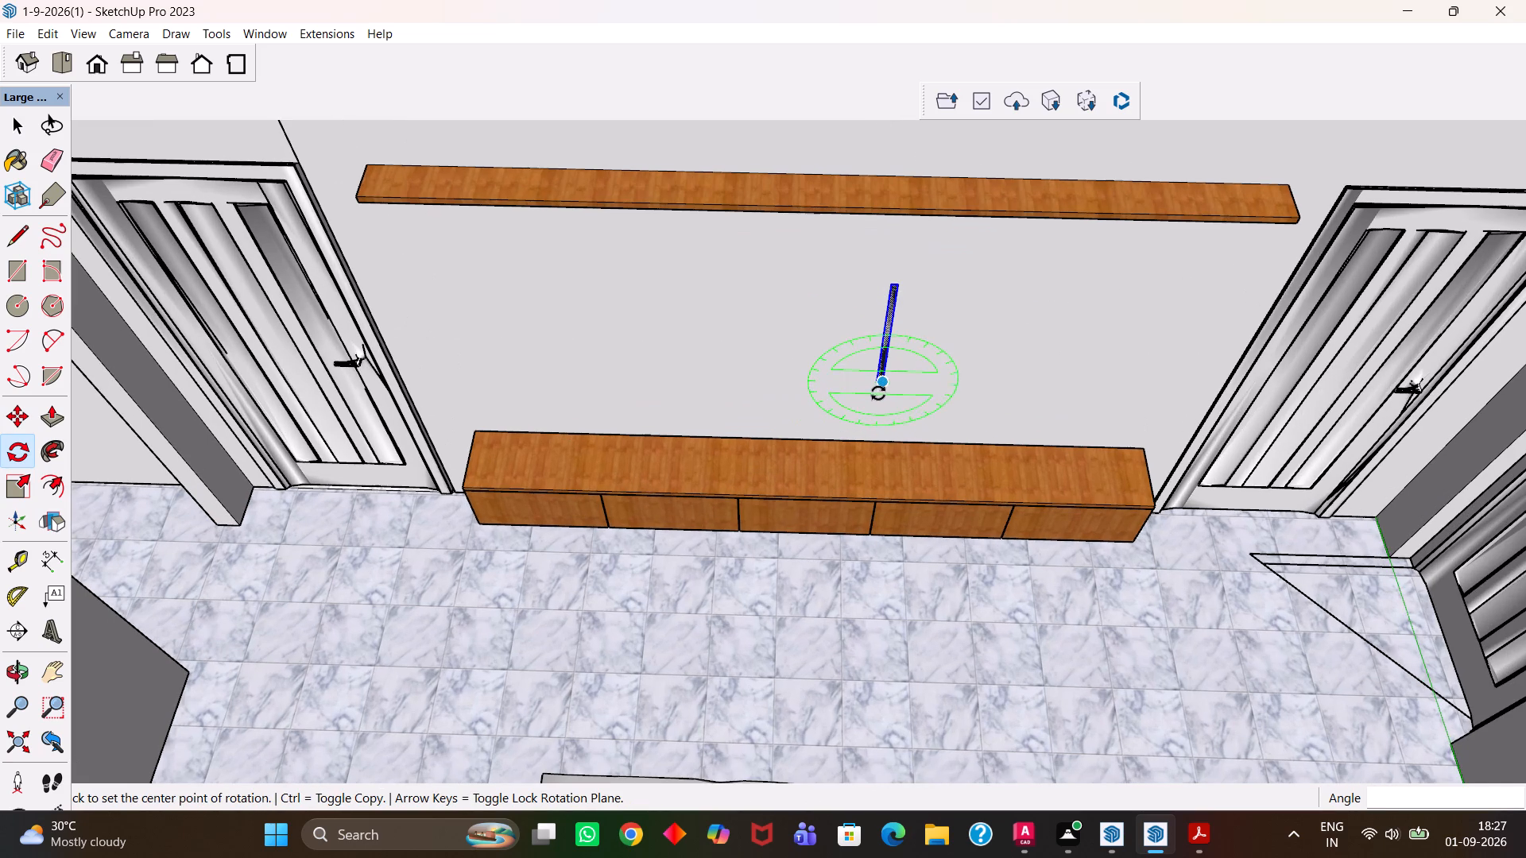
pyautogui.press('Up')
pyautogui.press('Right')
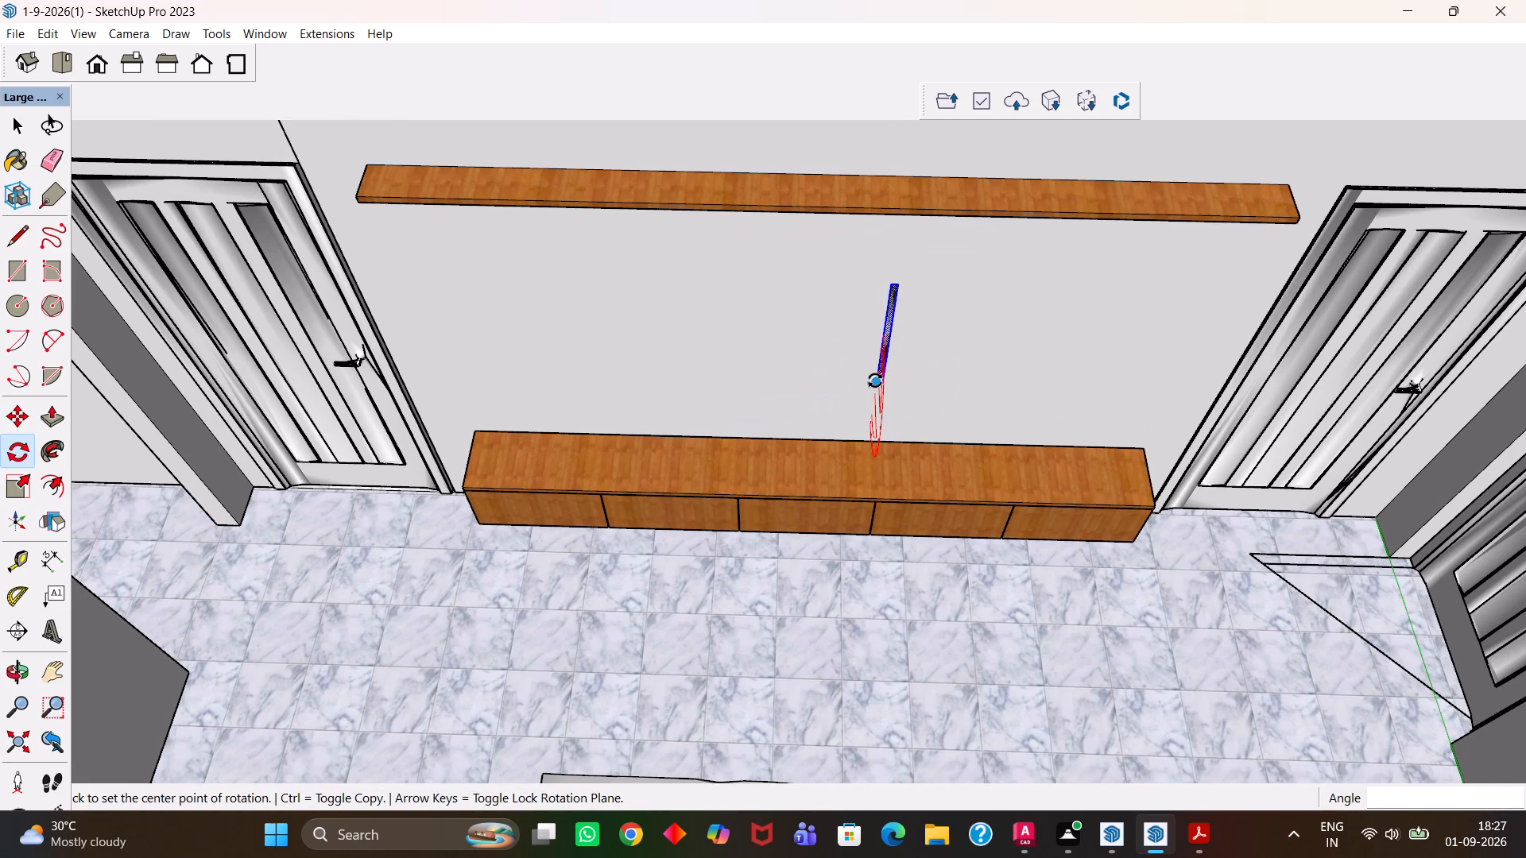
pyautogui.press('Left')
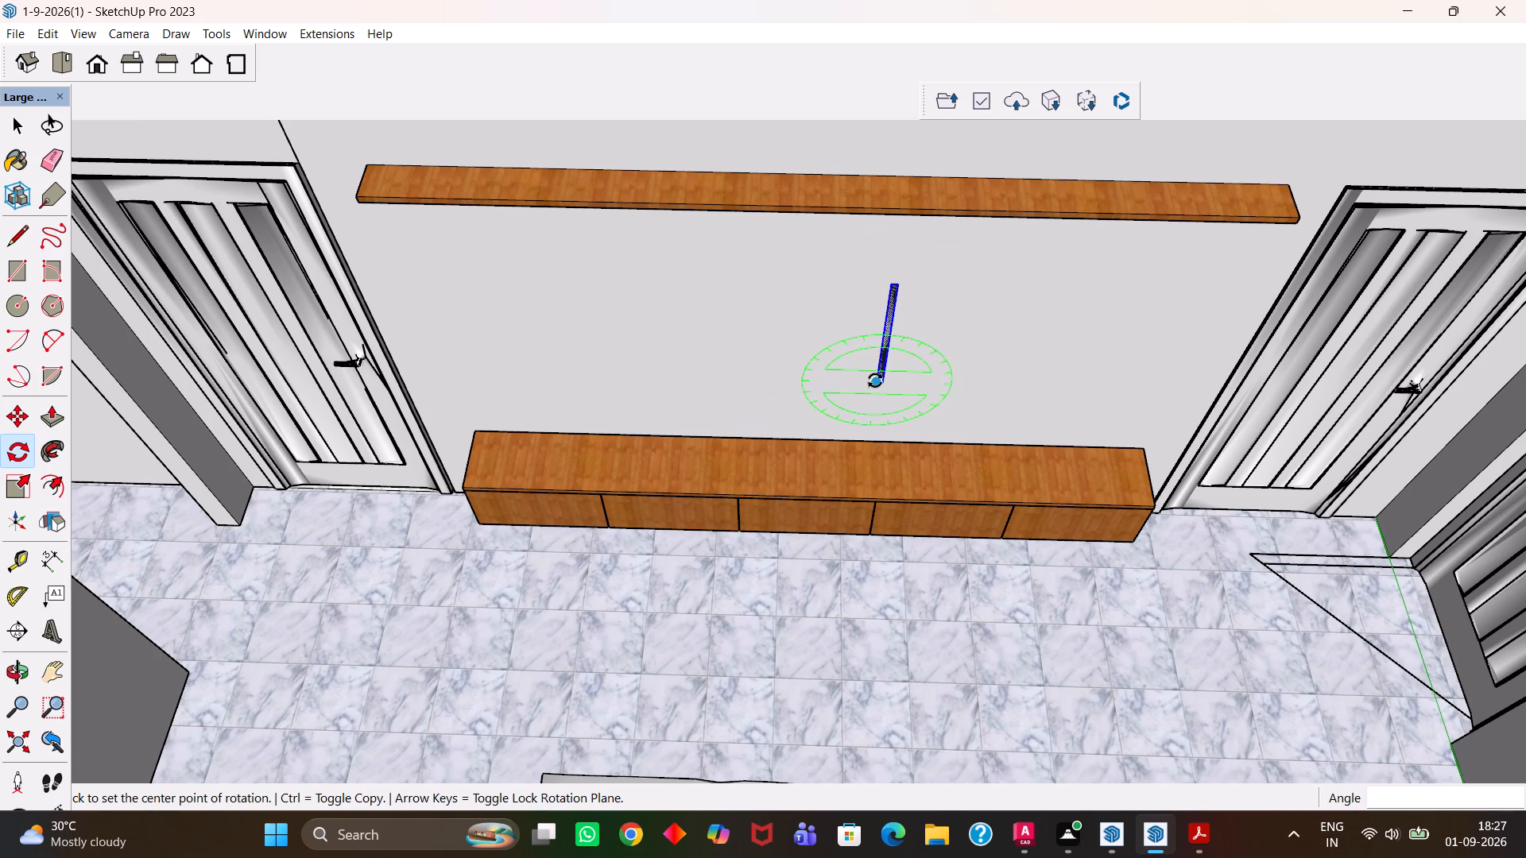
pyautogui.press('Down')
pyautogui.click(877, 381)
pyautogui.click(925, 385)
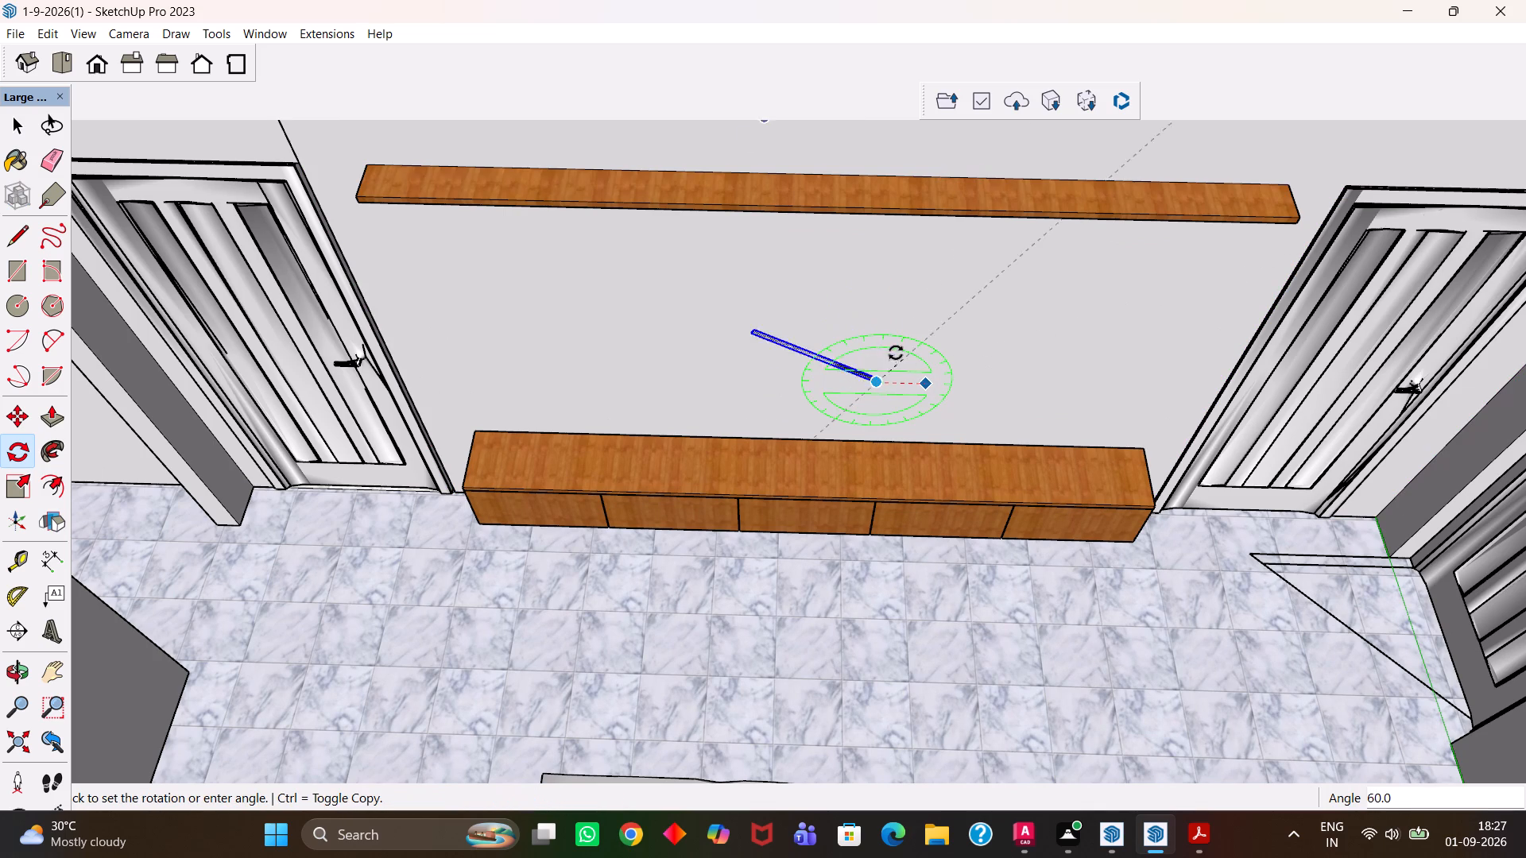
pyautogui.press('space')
# Rotate the upright panel 90° about the vertical blue axis at its corner to set it parallel to the cabinet wall.
pyautogui.scroll(3, 877, 374)
pyautogui.scroll(-4, 870, 367)
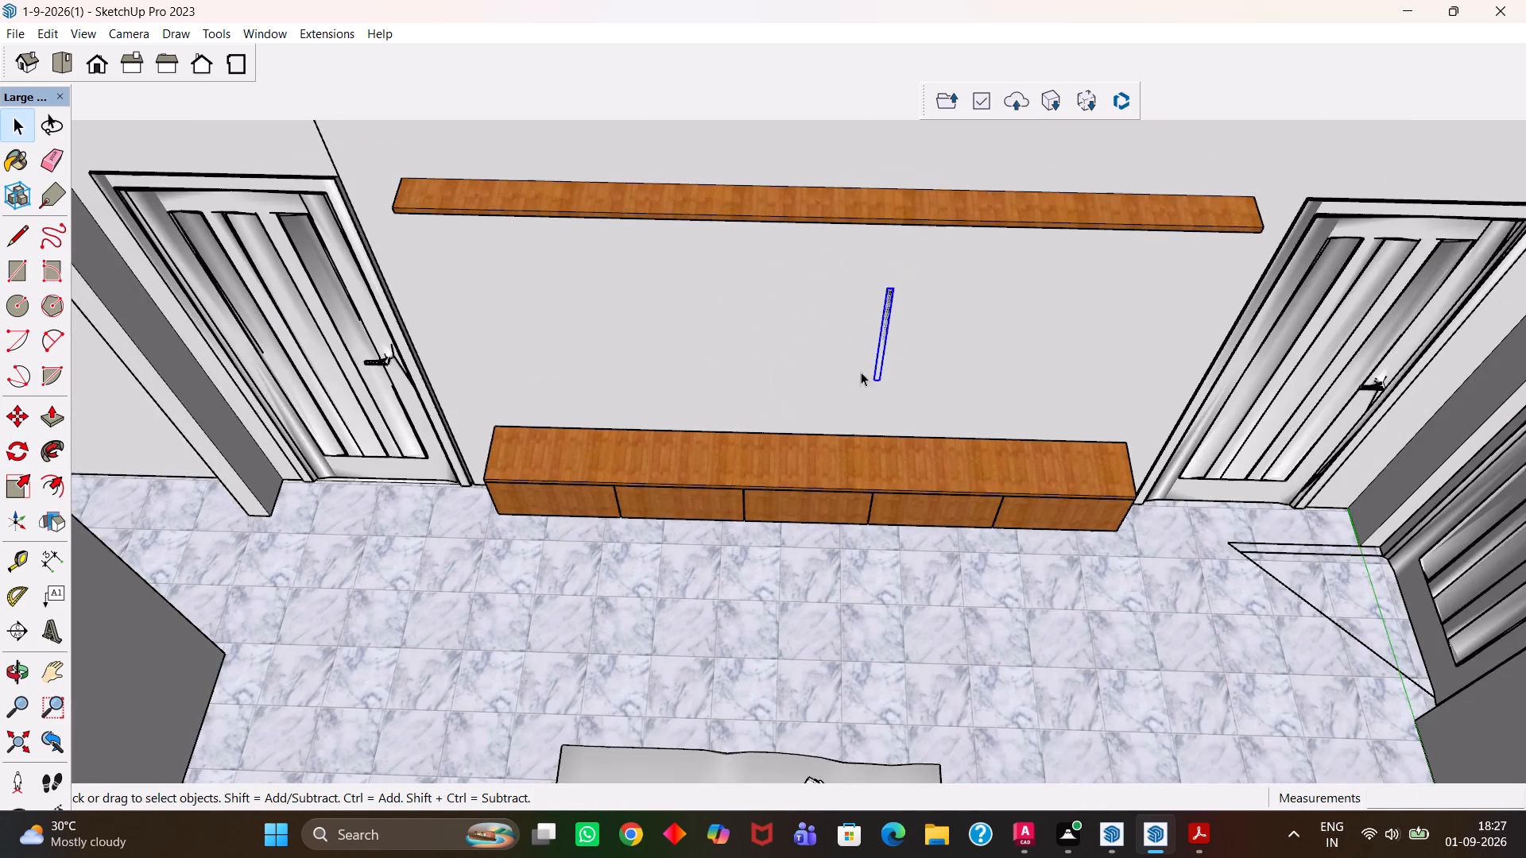
pyautogui.moveTo(841, 348); pyautogui.dragTo(846, 367, button='middle')
pyautogui.moveTo(1051, 443); pyautogui.dragTo(1245, 451, button='middle')
pyautogui.moveTo(800, 275); pyautogui.dragTo(1194, 319, button='middle')
pyautogui.moveTo(1017, 303); pyautogui.dragTo(1049, 408, button='middle')
pyautogui.press('h')
pyautogui.moveTo(744, 303); pyautogui.dragTo(988, 443)
pyautogui.moveTo(800, 408); pyautogui.dragTo(854, 420, button='middle')
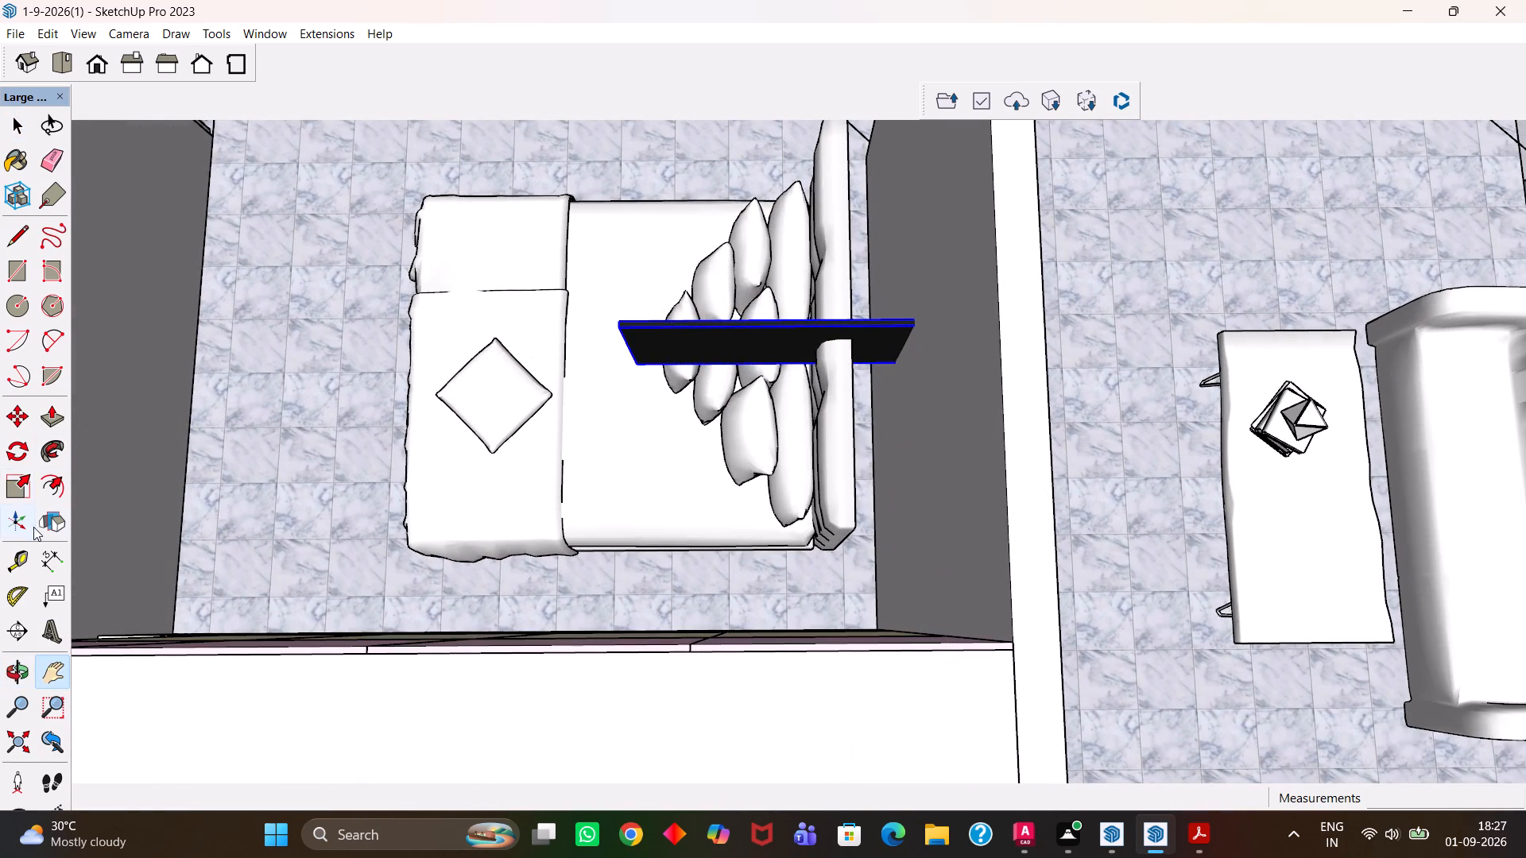
pyautogui.click(24, 451)
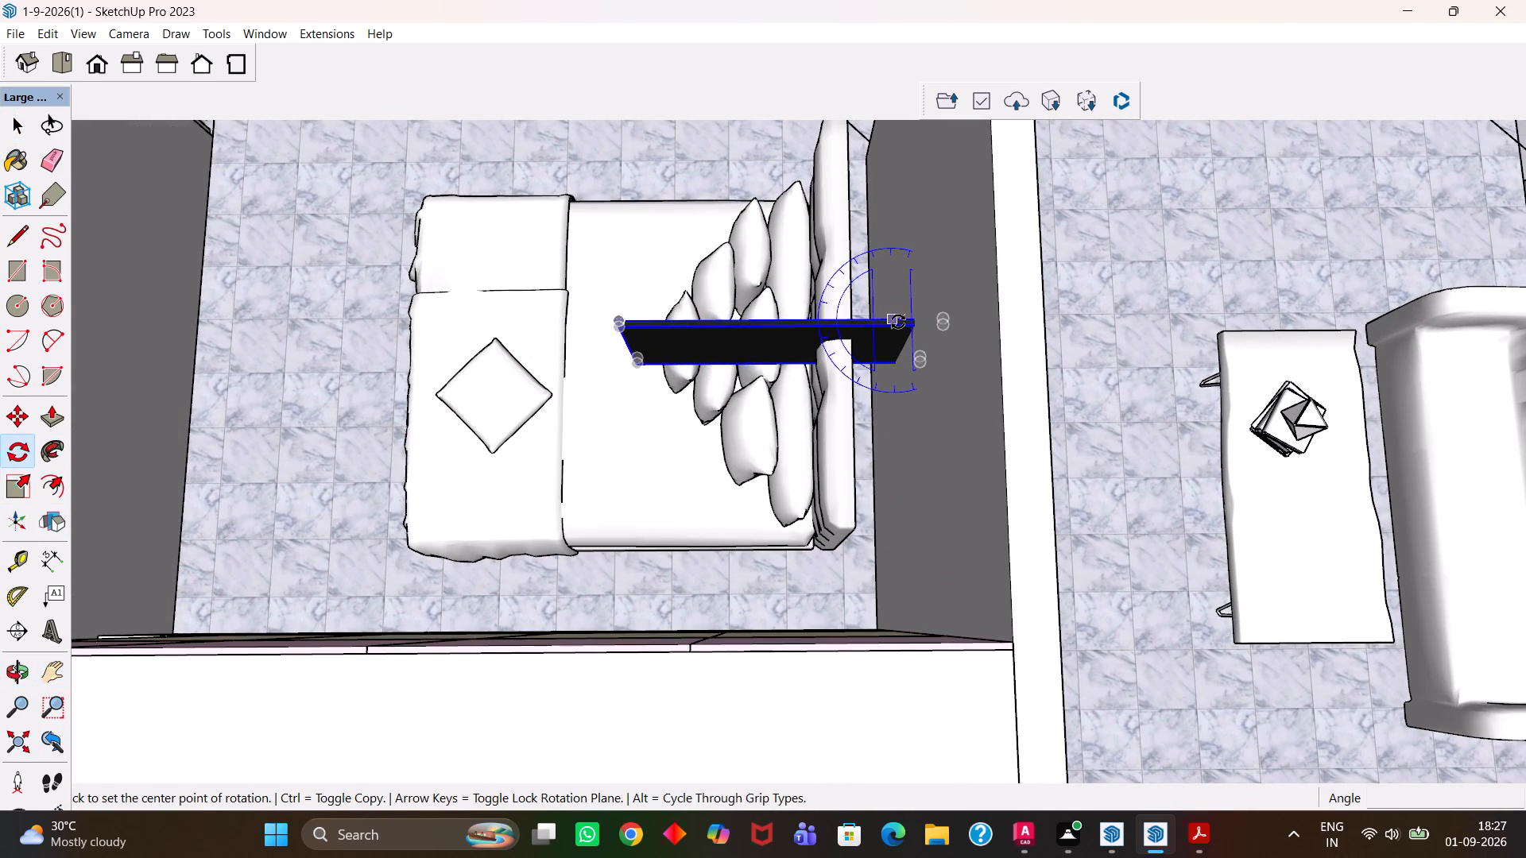
pyautogui.click(908, 322)
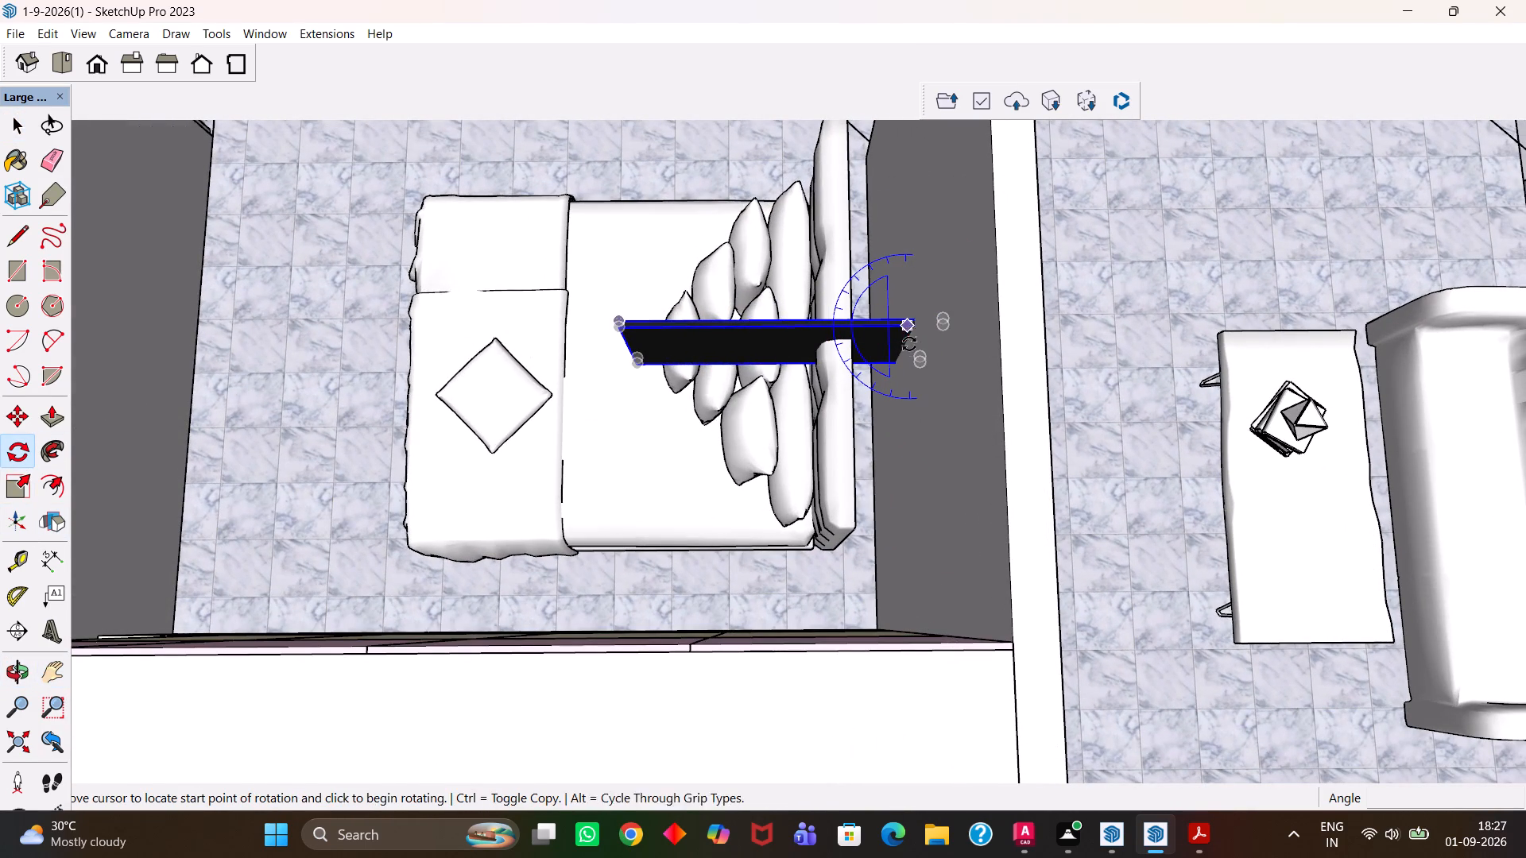
pyautogui.click(910, 359)
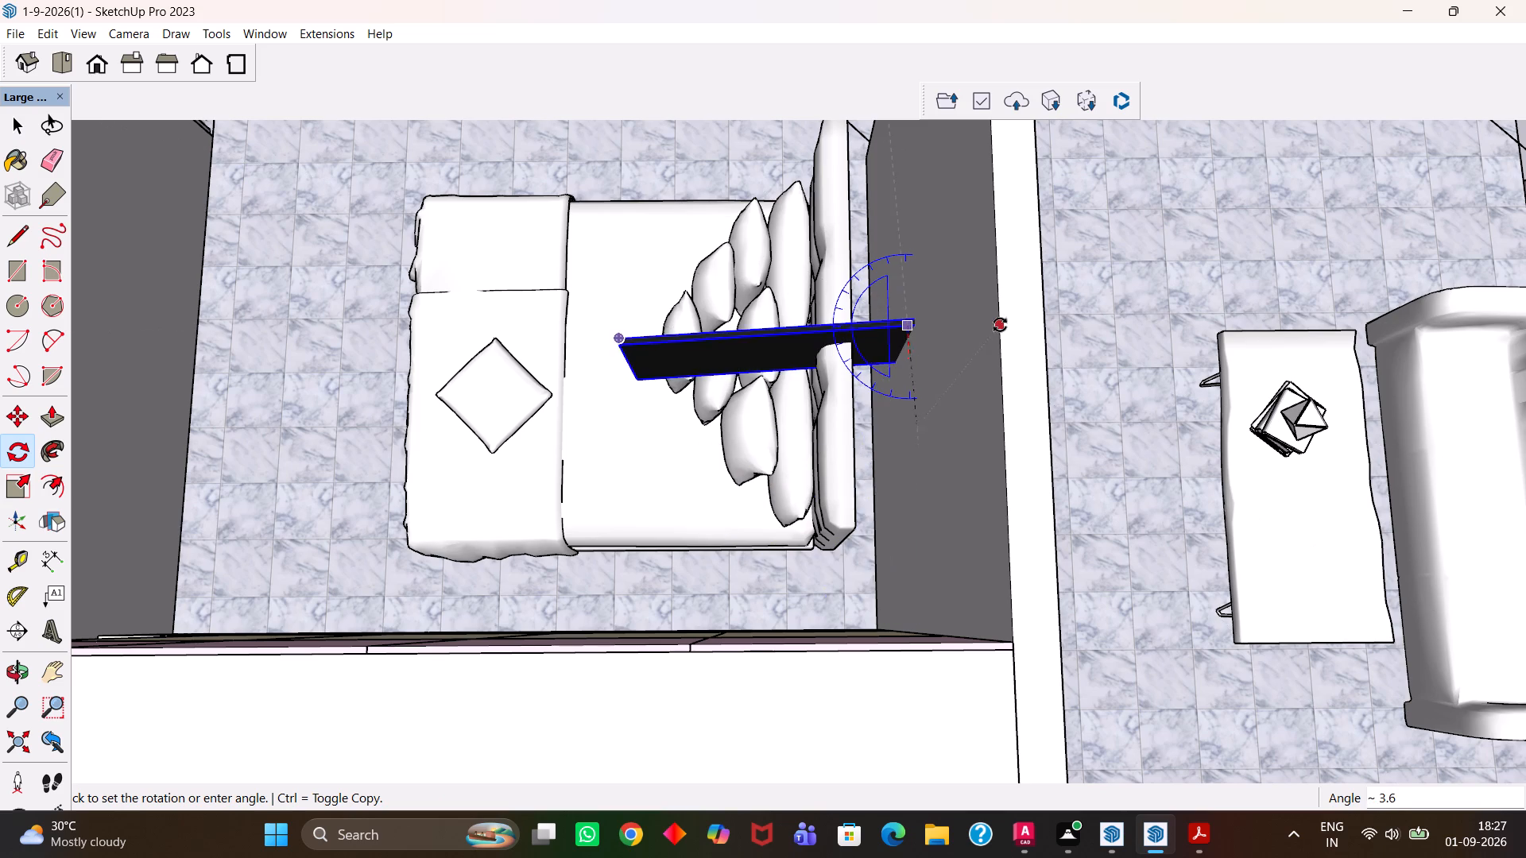
pyautogui.write('90')
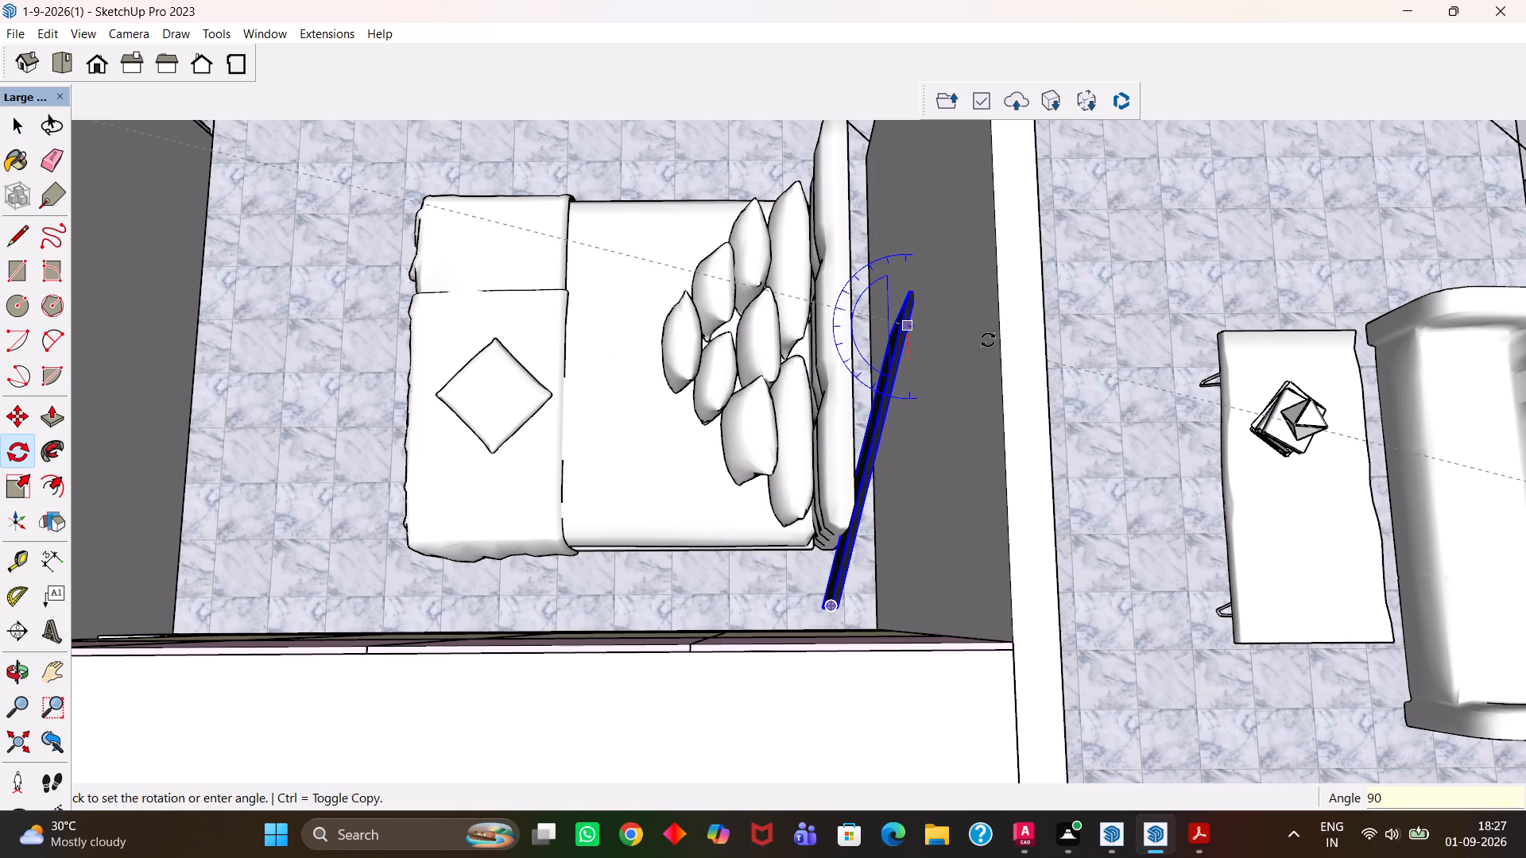
pyautogui.press('Return')
# Move the panel 8 7/8" along the green axis at the wall above the wooden cabinet.
pyautogui.press('m')
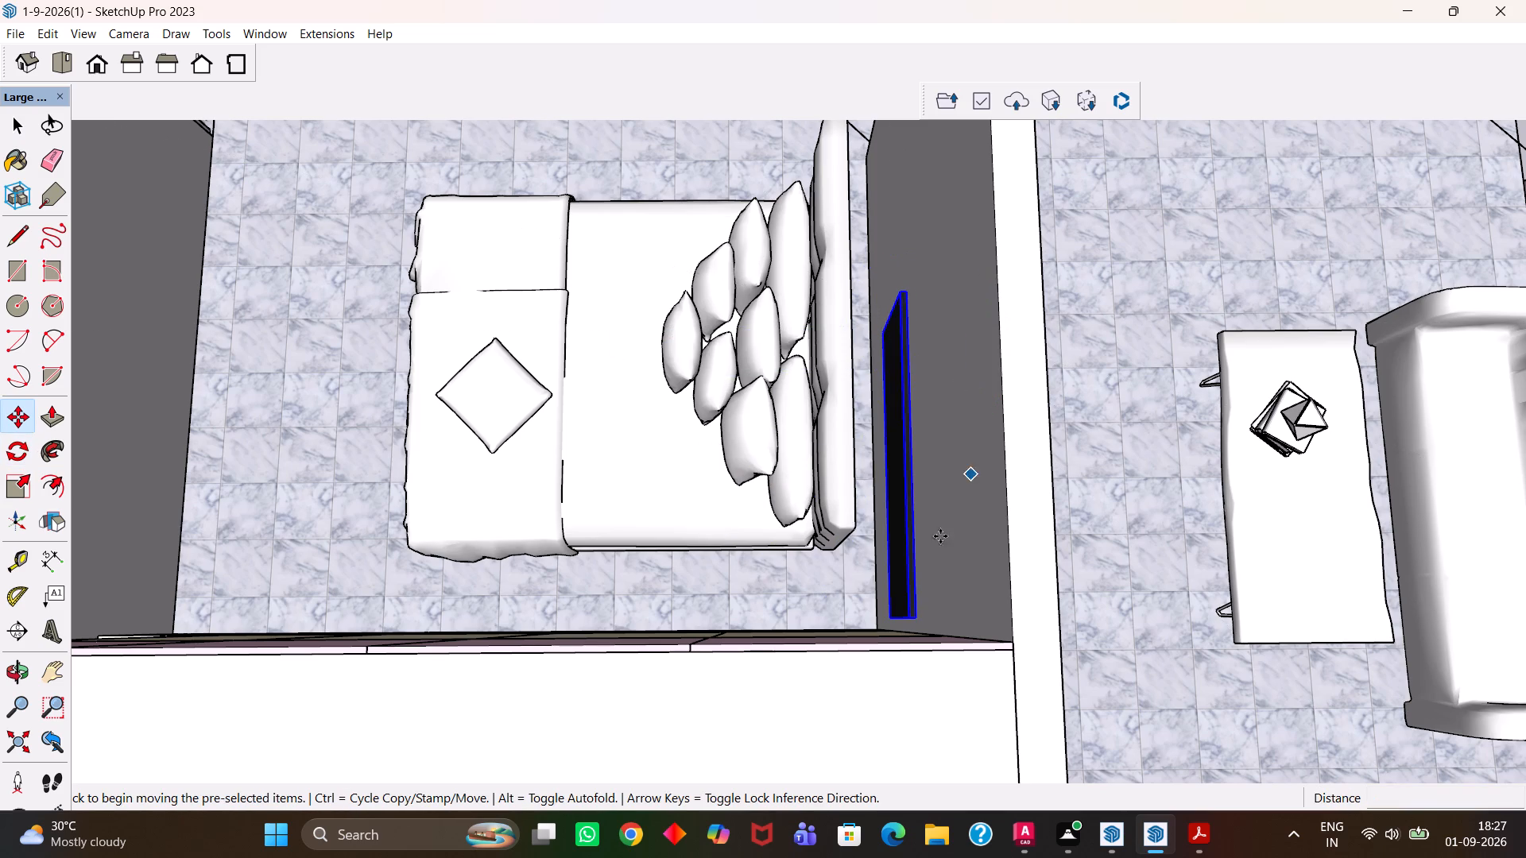
pyautogui.click(914, 619)
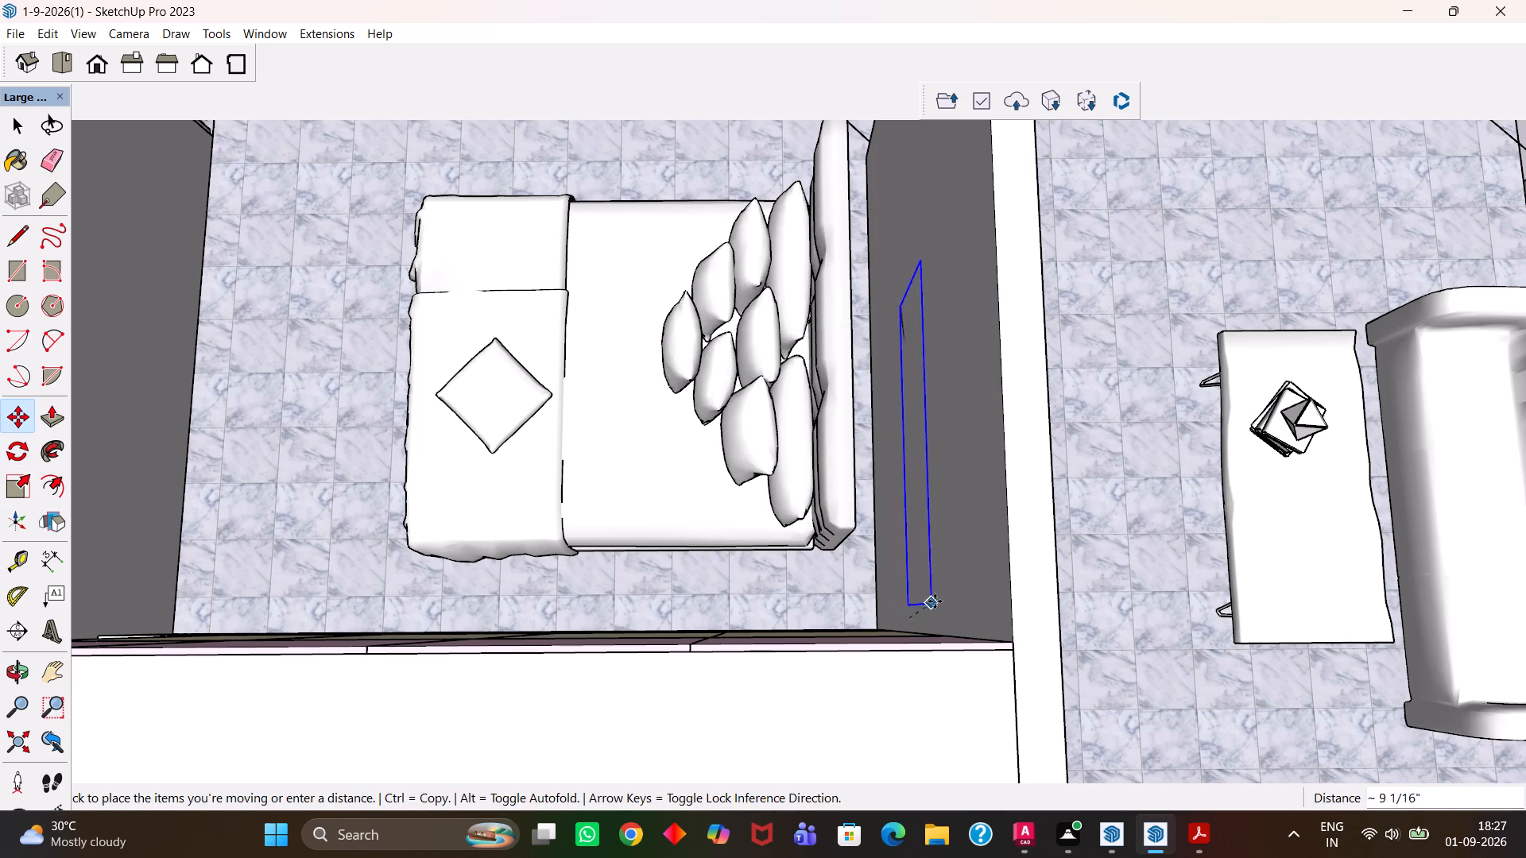
pyautogui.scroll(-3, 947, 597)
pyautogui.moveTo(1056, 602); pyautogui.dragTo(690, 453, button='middle')
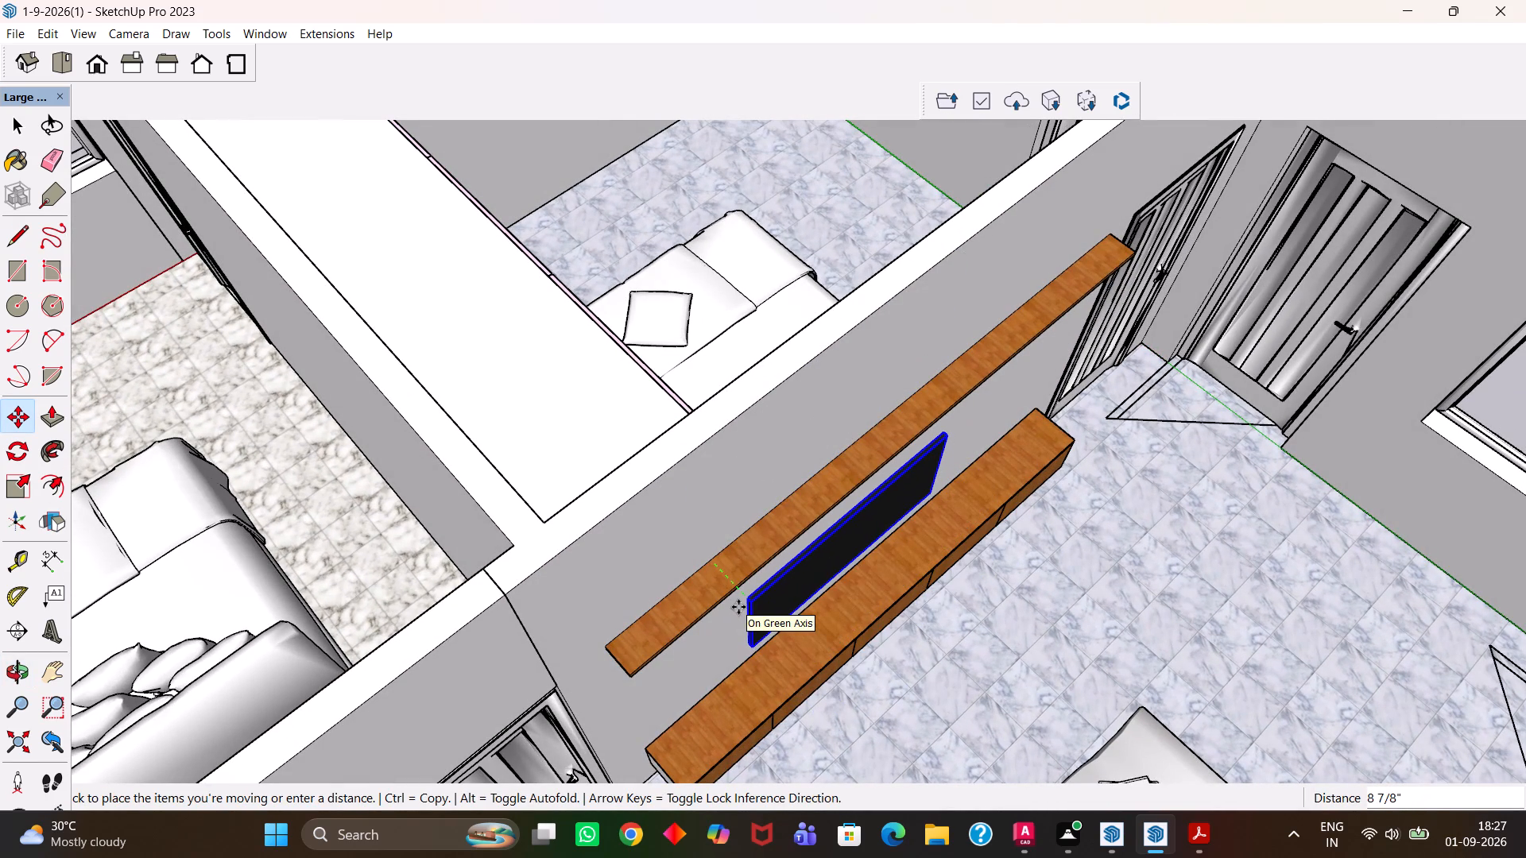
pyautogui.click(738, 607)
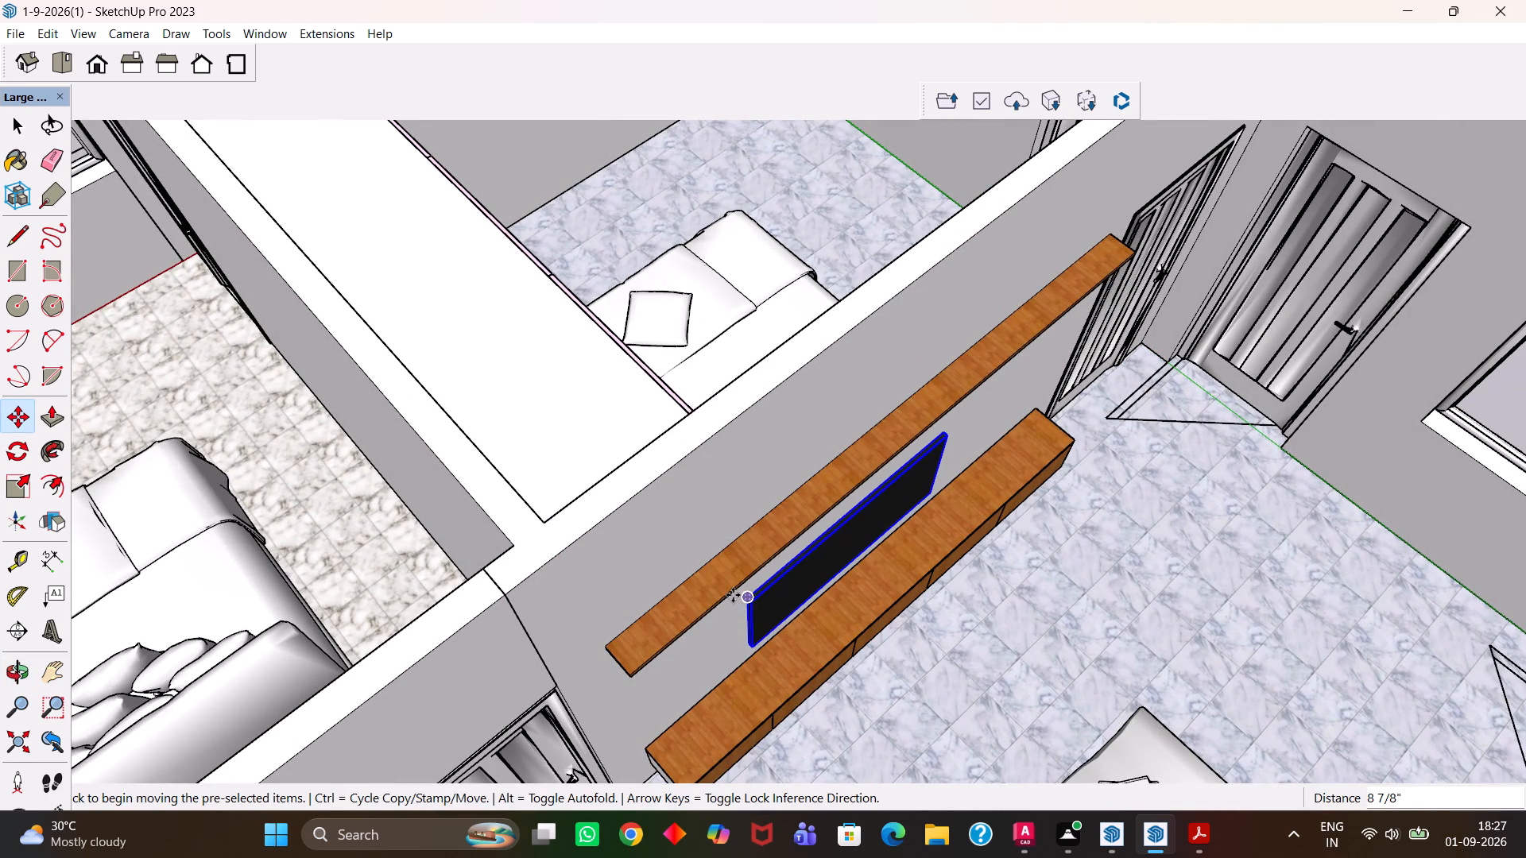
# Open the panel group for editing and extend its top face upward about 7 13/16" with Push/Pull.
pyautogui.press('h')
pyautogui.scroll(1, 739, 601)
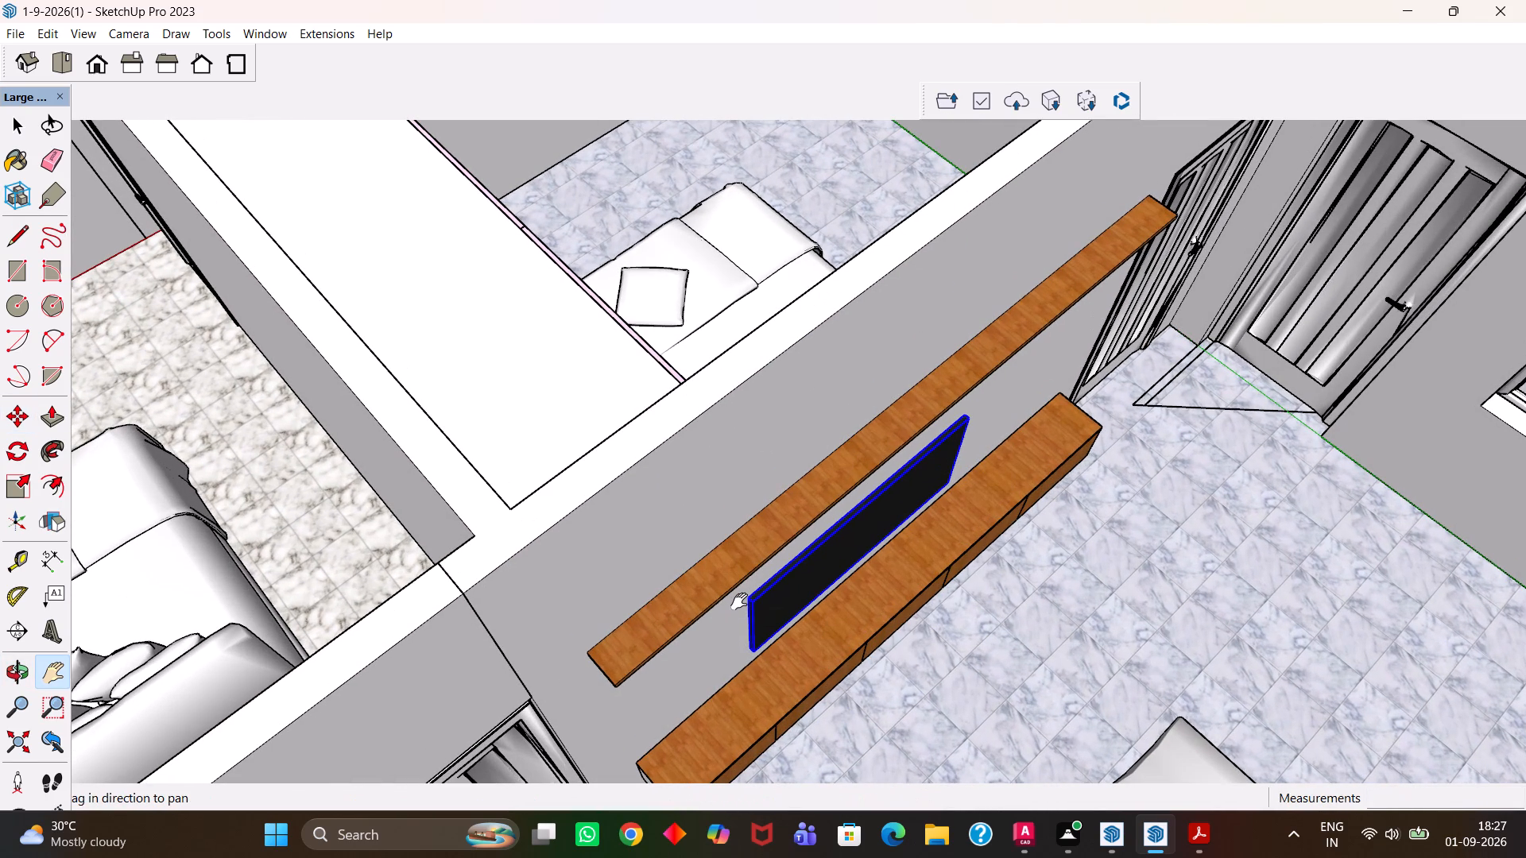
pyautogui.press('h')
pyautogui.scroll(-2, 748, 602)
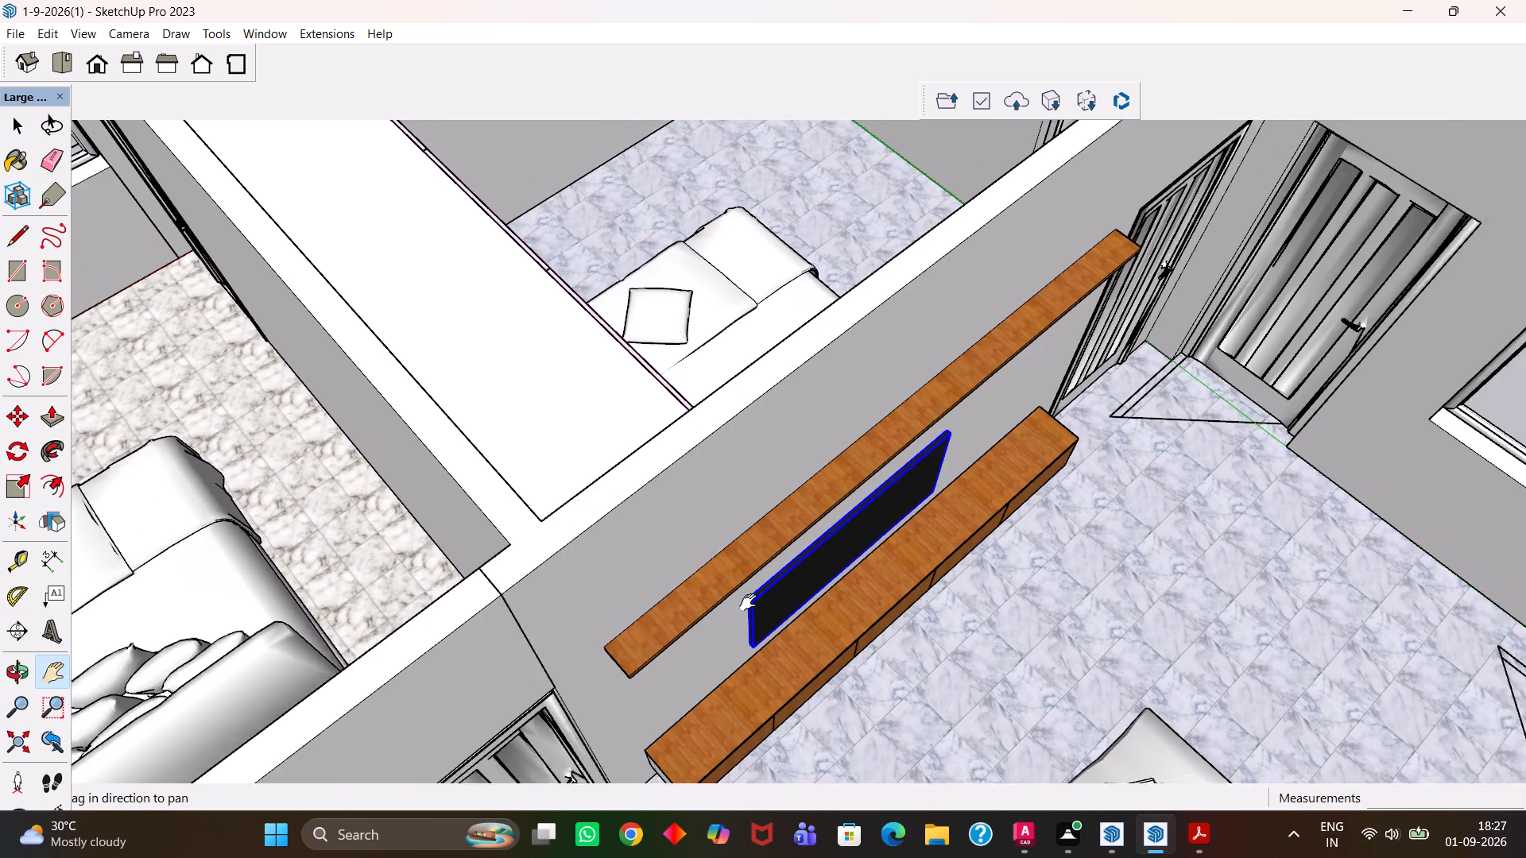
pyautogui.scroll(-1, 748, 602)
pyautogui.moveTo(789, 609); pyautogui.dragTo(685, 566, button='middle')
pyautogui.scroll(6, 685, 566)
pyautogui.moveTo(782, 586); pyautogui.dragTo(538, 452, button='middle')
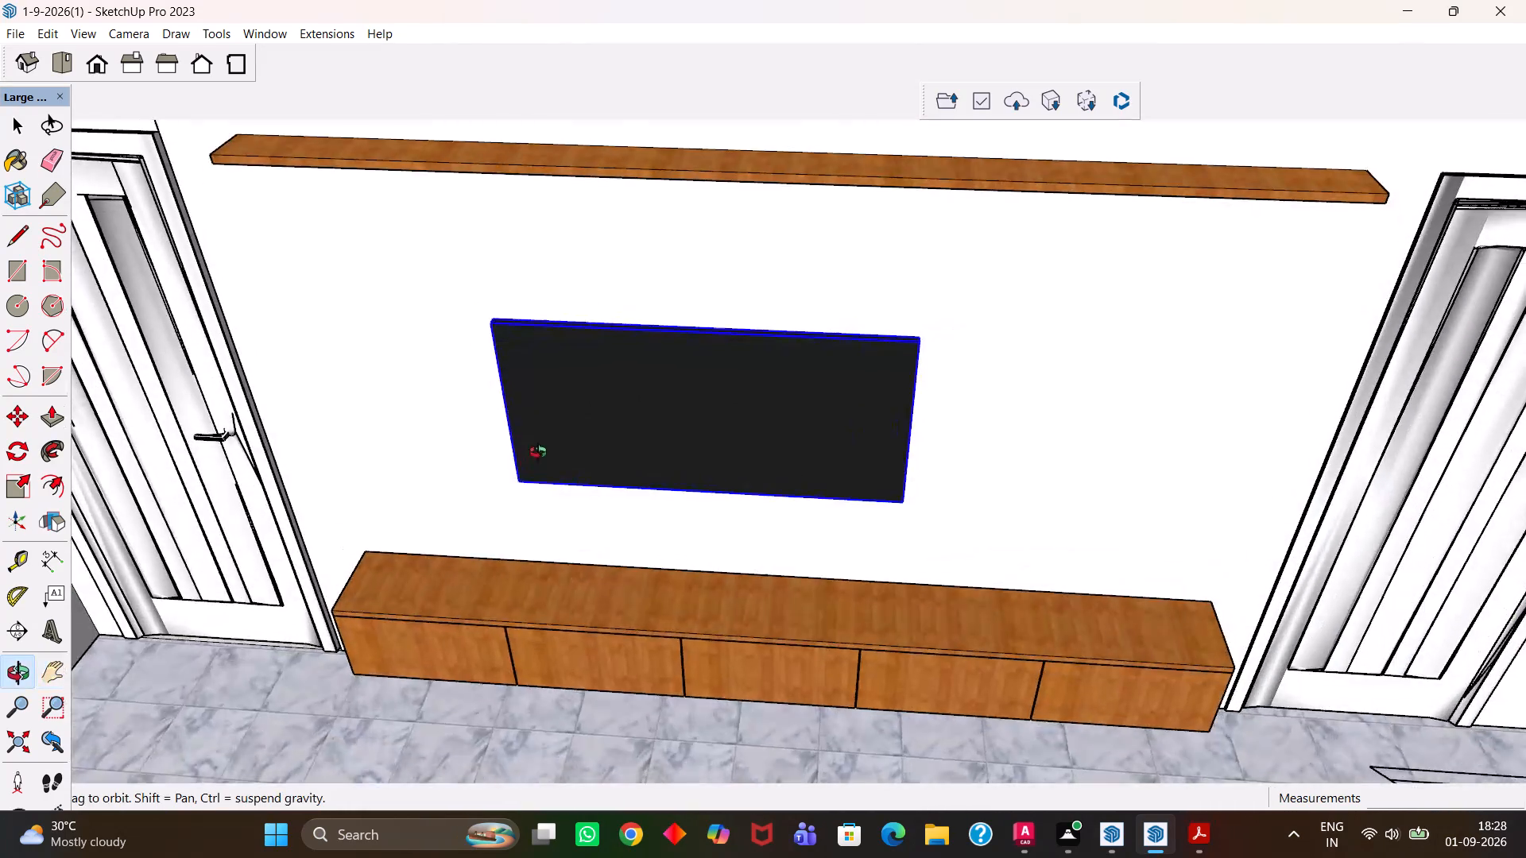
pyautogui.moveTo(538, 452); pyautogui.dragTo(573, 420, button='middle')
pyautogui.scroll(1, 573, 414)
pyautogui.moveTo(582, 412); pyautogui.dragTo(789, 599)
pyautogui.scroll(2, 802, 560)
pyautogui.moveTo(860, 528); pyautogui.dragTo(769, 615)
pyautogui.moveTo(762, 571); pyautogui.dragTo(765, 591, button='middle')
pyautogui.scroll(3, 765, 591)
pyautogui.press('space')
pyautogui.scroll(1, 733, 526)
pyautogui.doubleClick(725, 539)
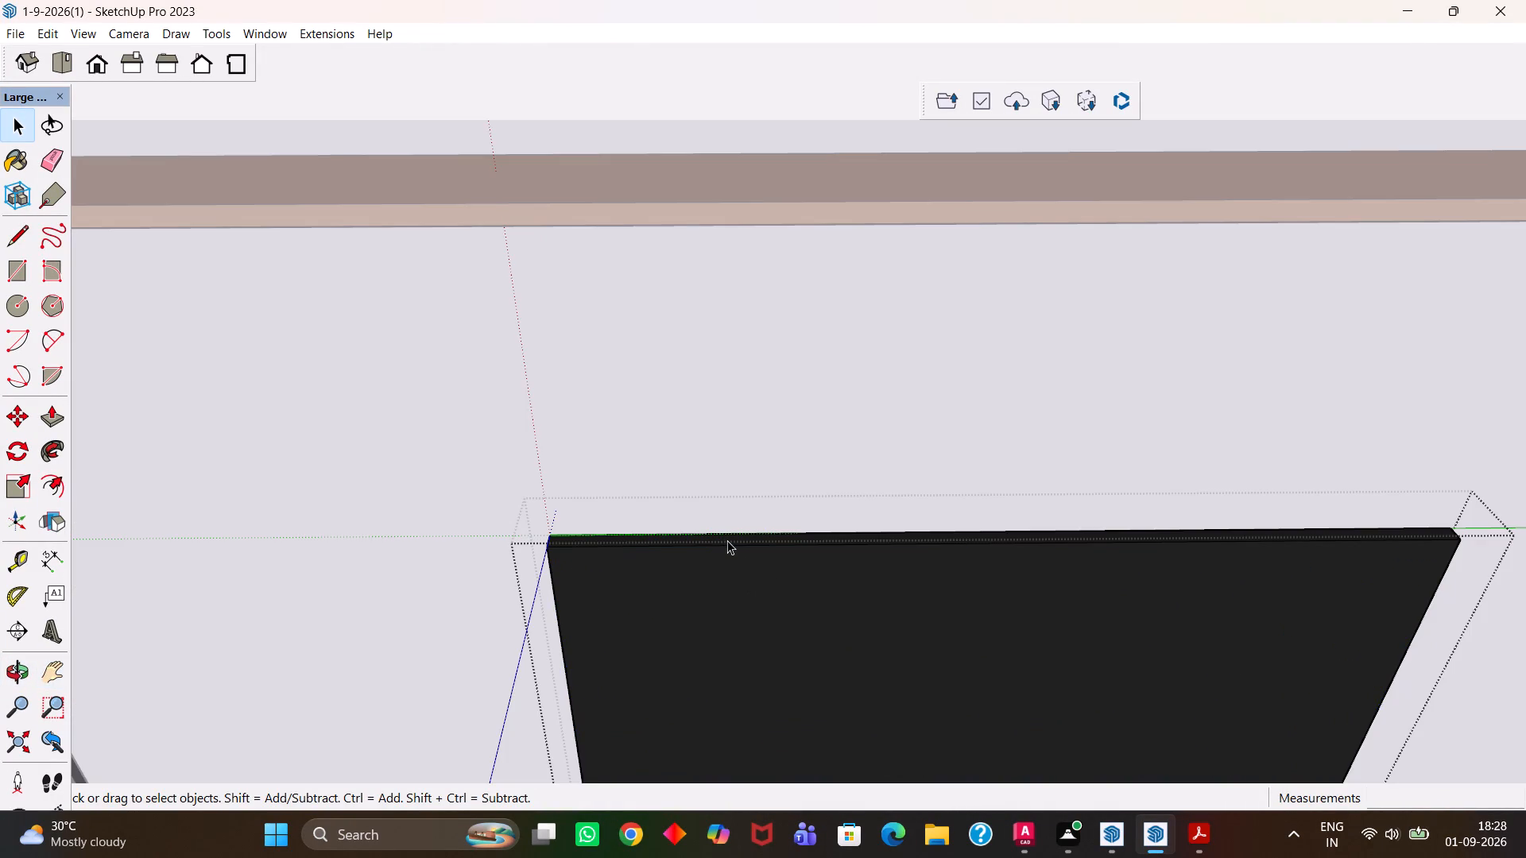
pyautogui.click(727, 540)
pyautogui.press('p')
pyautogui.click(727, 540)
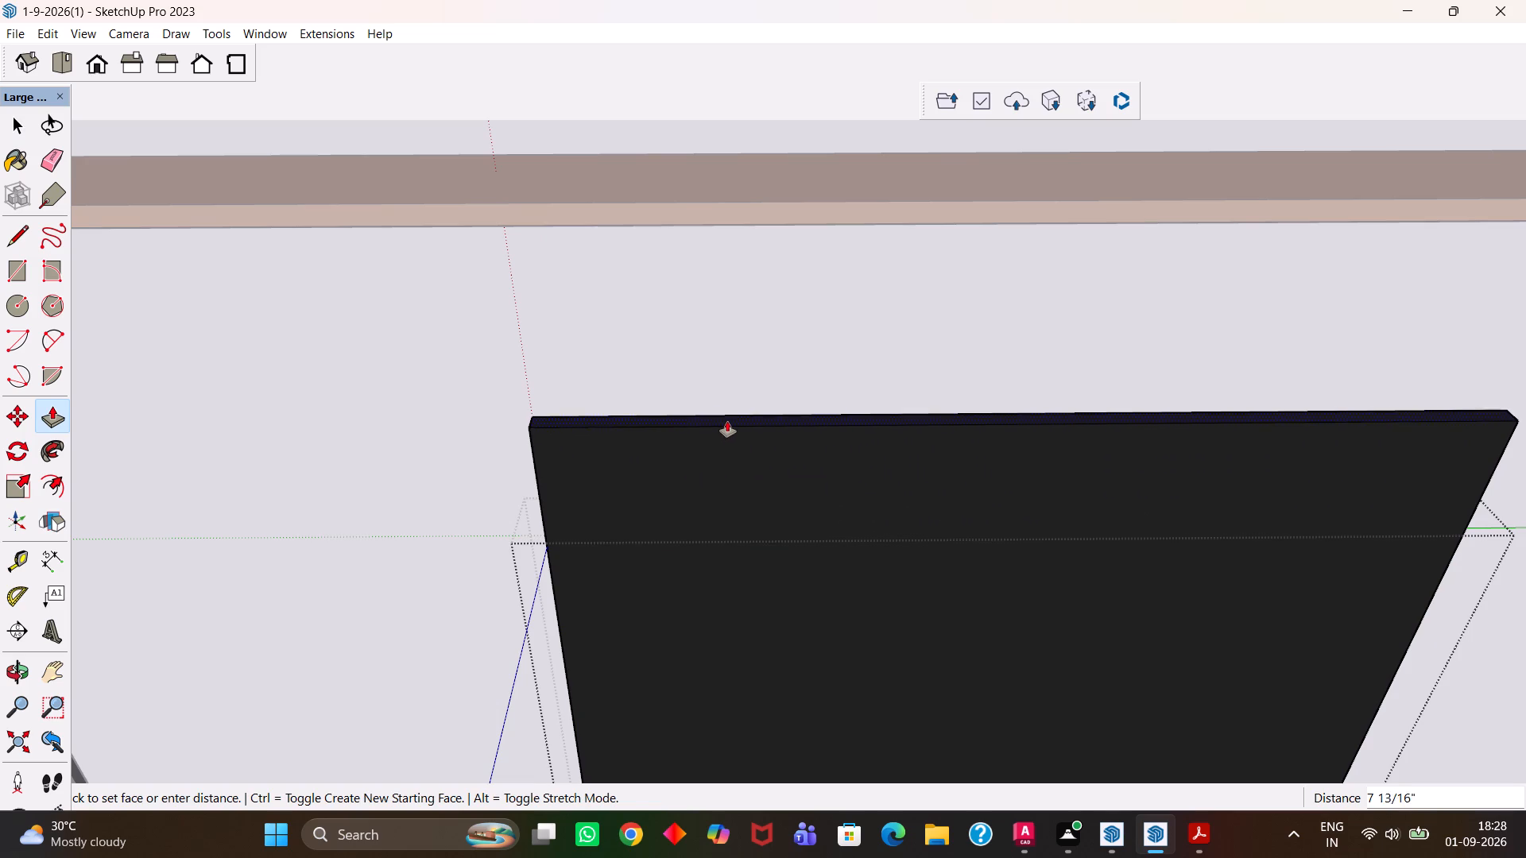
pyautogui.click(727, 420)
# Widen the panel by pulling its narrow end face outward along the wall with Push/Pull.
pyautogui.press('h')
pyautogui.scroll(-9, 731, 454)
pyautogui.moveTo(999, 571); pyautogui.dragTo(602, 461, button='middle')
pyautogui.scroll(1, 649, 485)
pyautogui.moveTo(515, 429); pyautogui.dragTo(819, 512, button='middle')
pyautogui.press('h')
pyautogui.moveTo(666, 487); pyautogui.dragTo(982, 541)
pyautogui.moveTo(640, 508); pyautogui.dragTo(974, 555)
pyautogui.moveTo(565, 494); pyautogui.dragTo(891, 534)
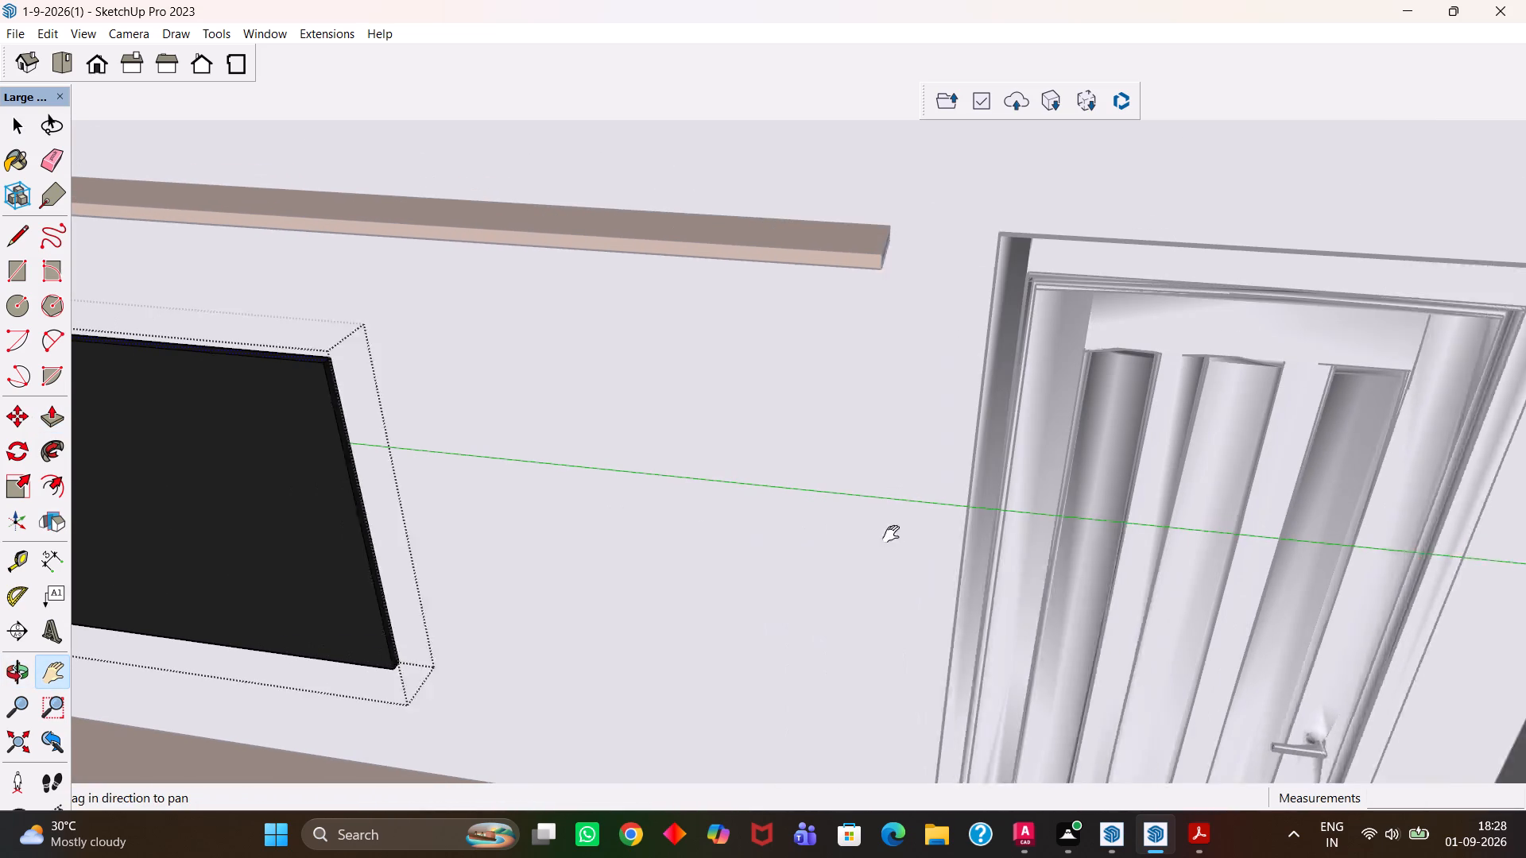
pyautogui.moveTo(891, 534); pyautogui.dragTo(939, 534)
pyautogui.scroll(-3, 787, 543)
pyautogui.moveTo(570, 511); pyautogui.dragTo(653, 528, button='middle')
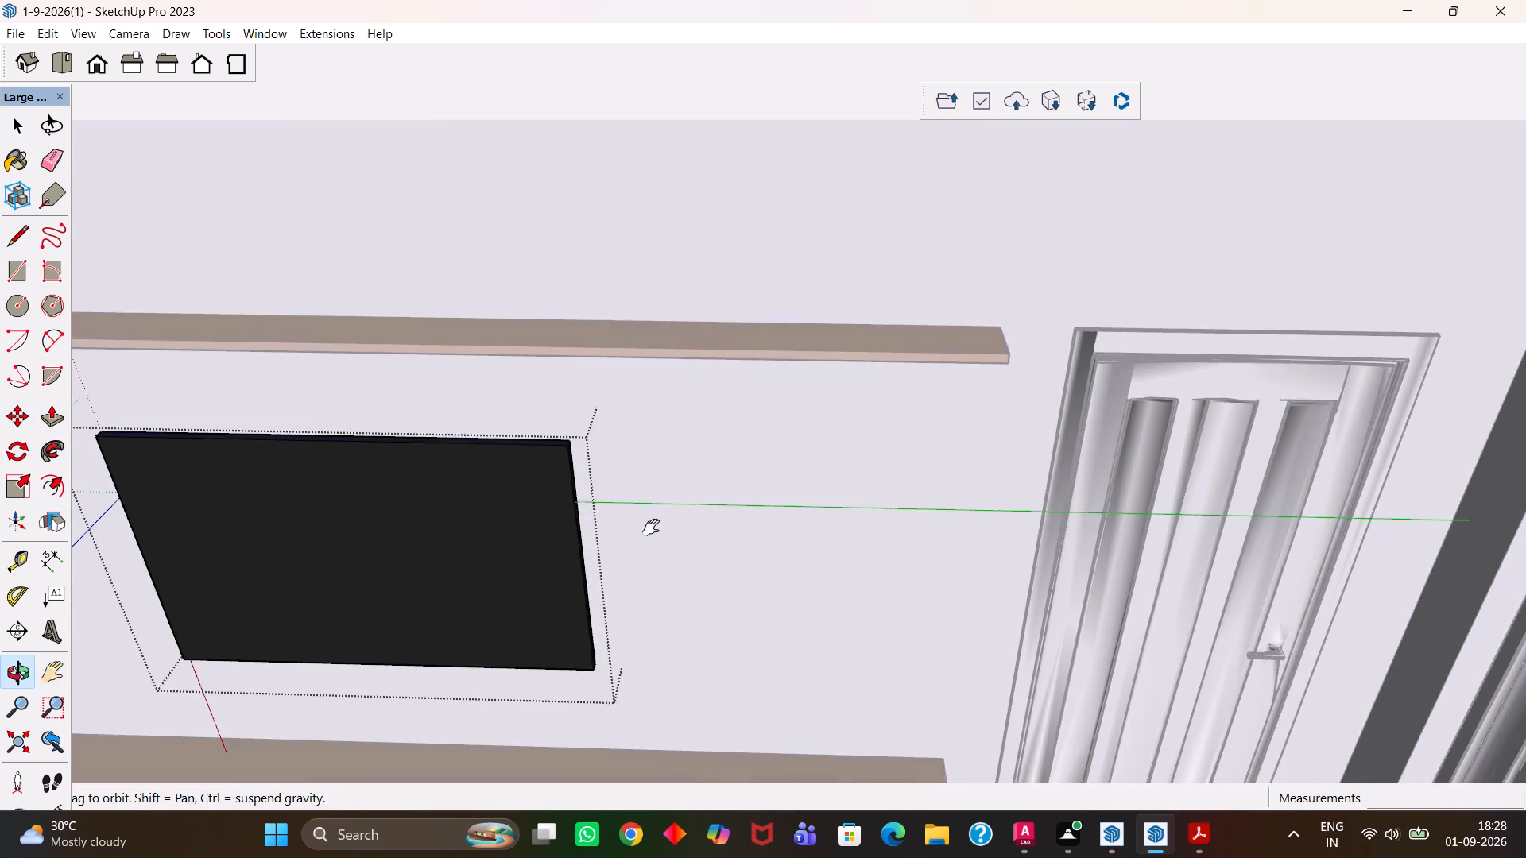
pyautogui.moveTo(565, 521); pyautogui.dragTo(755, 543)
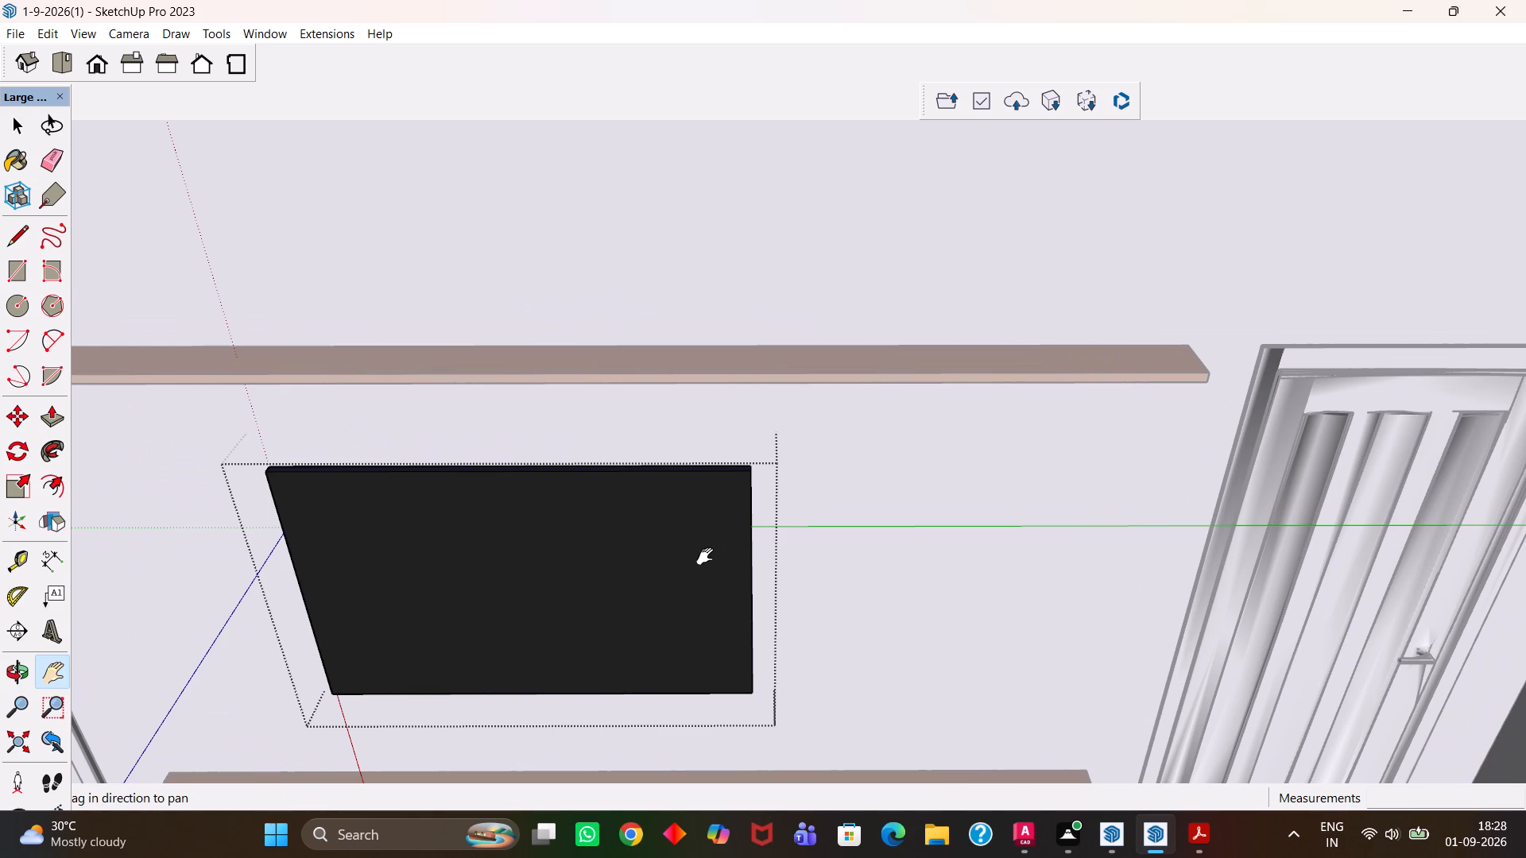
pyautogui.moveTo(766, 573); pyautogui.dragTo(668, 584, button='middle')
pyautogui.scroll(2, 757, 578)
pyautogui.moveTo(718, 594); pyautogui.dragTo(669, 596, button='middle')
pyautogui.scroll(1, 718, 595)
pyautogui.press('h')
pyautogui.scroll(2, 718, 596)
pyautogui.moveTo(687, 577); pyautogui.dragTo(765, 560)
pyautogui.moveTo(794, 612); pyautogui.dragTo(747, 620, button='middle')
pyautogui.scroll(3, 747, 620)
pyautogui.press('space')
pyautogui.click(689, 589)
pyautogui.press('p')
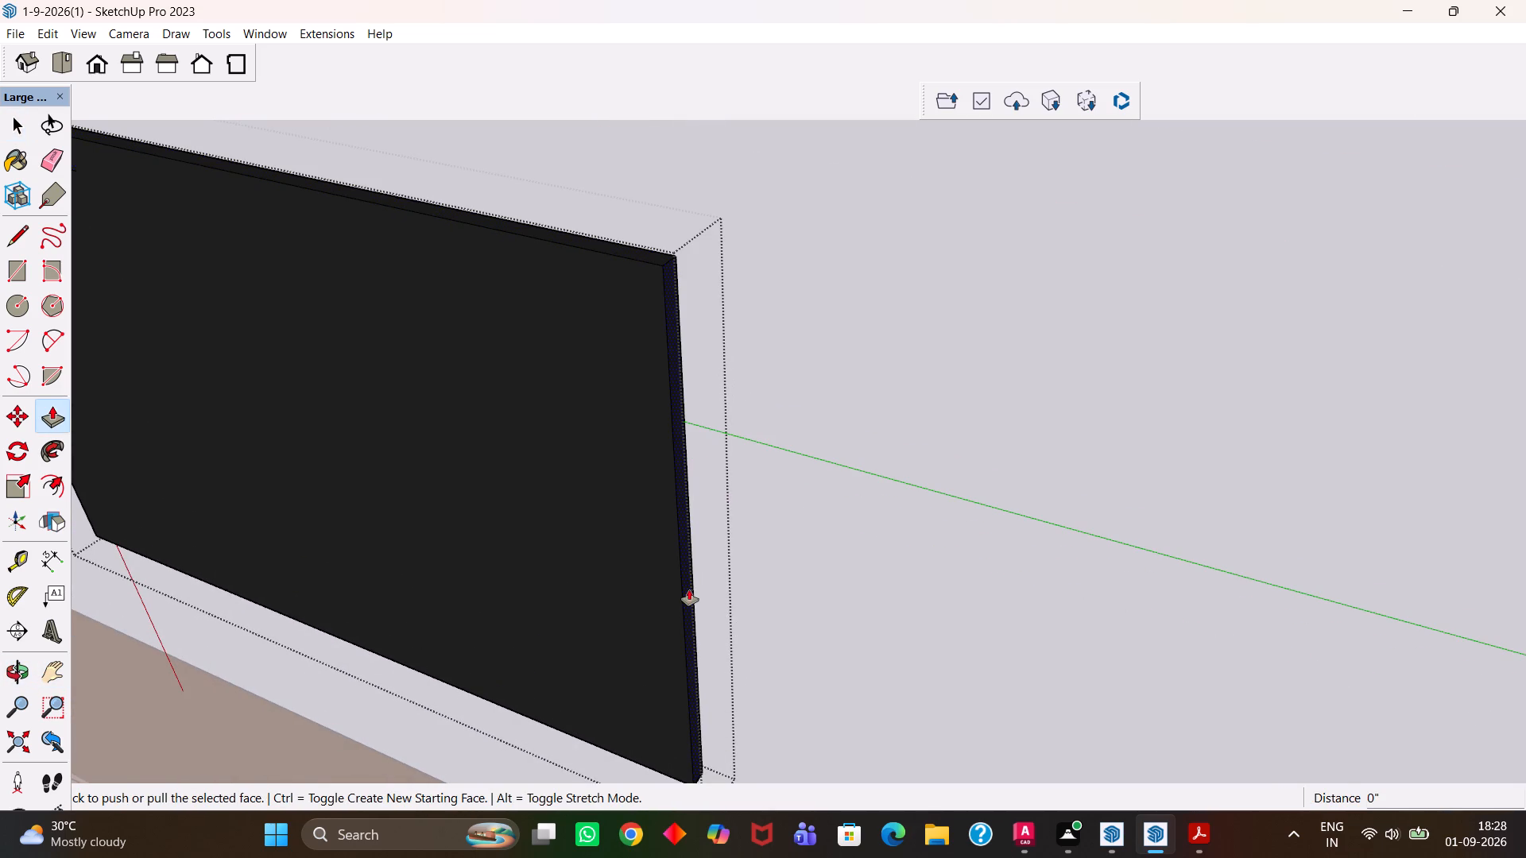
pyautogui.click(689, 592)
pyautogui.click(835, 624)
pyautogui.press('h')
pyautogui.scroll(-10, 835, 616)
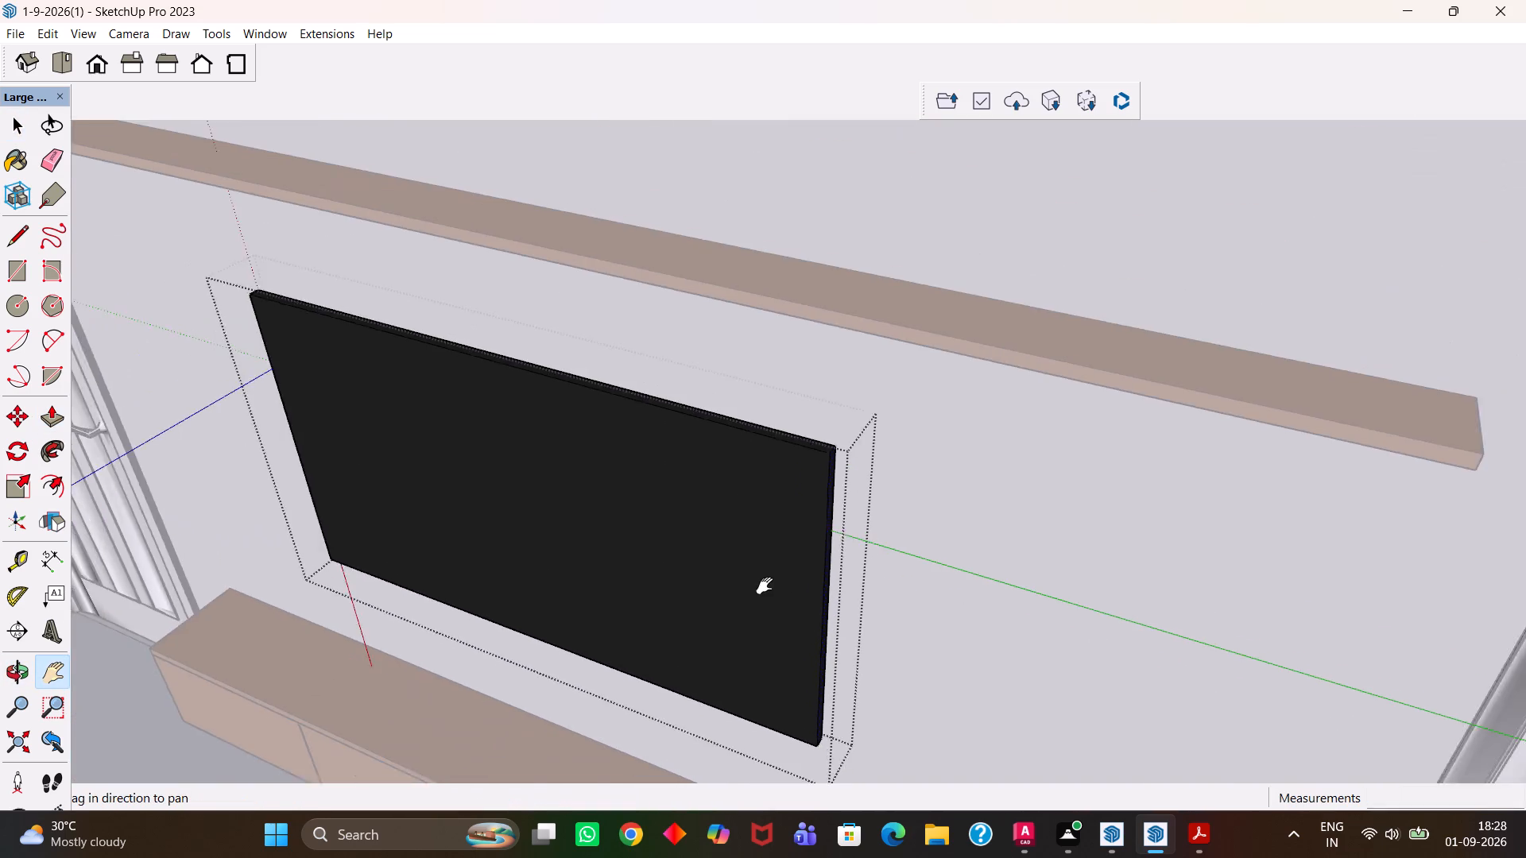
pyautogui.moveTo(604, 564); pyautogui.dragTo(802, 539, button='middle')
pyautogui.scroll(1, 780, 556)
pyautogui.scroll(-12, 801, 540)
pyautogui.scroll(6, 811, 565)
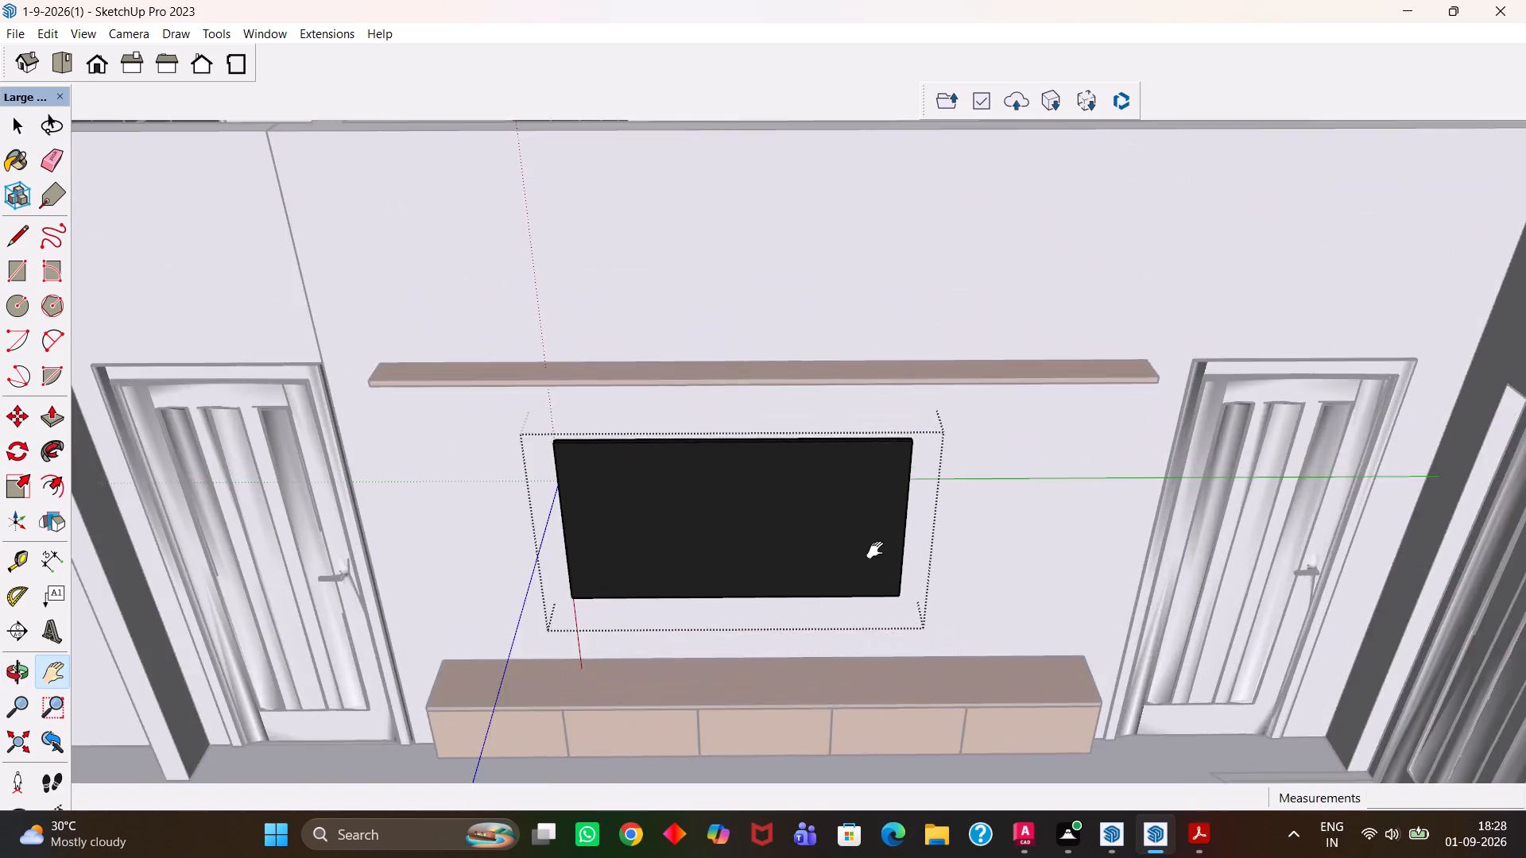
# Pull the panel's narrow end face on the positive green-axis side outward along the wall with Push/Pull, and leave the group.
pyautogui.scroll(4, 875, 550)
pyautogui.moveTo(855, 574); pyautogui.dragTo(704, 599, button='middle')
pyautogui.scroll(3, 821, 582)
pyautogui.scroll(5, 887, 585)
pyautogui.moveTo(935, 593); pyautogui.dragTo(734, 618, button='middle')
pyautogui.press('space')
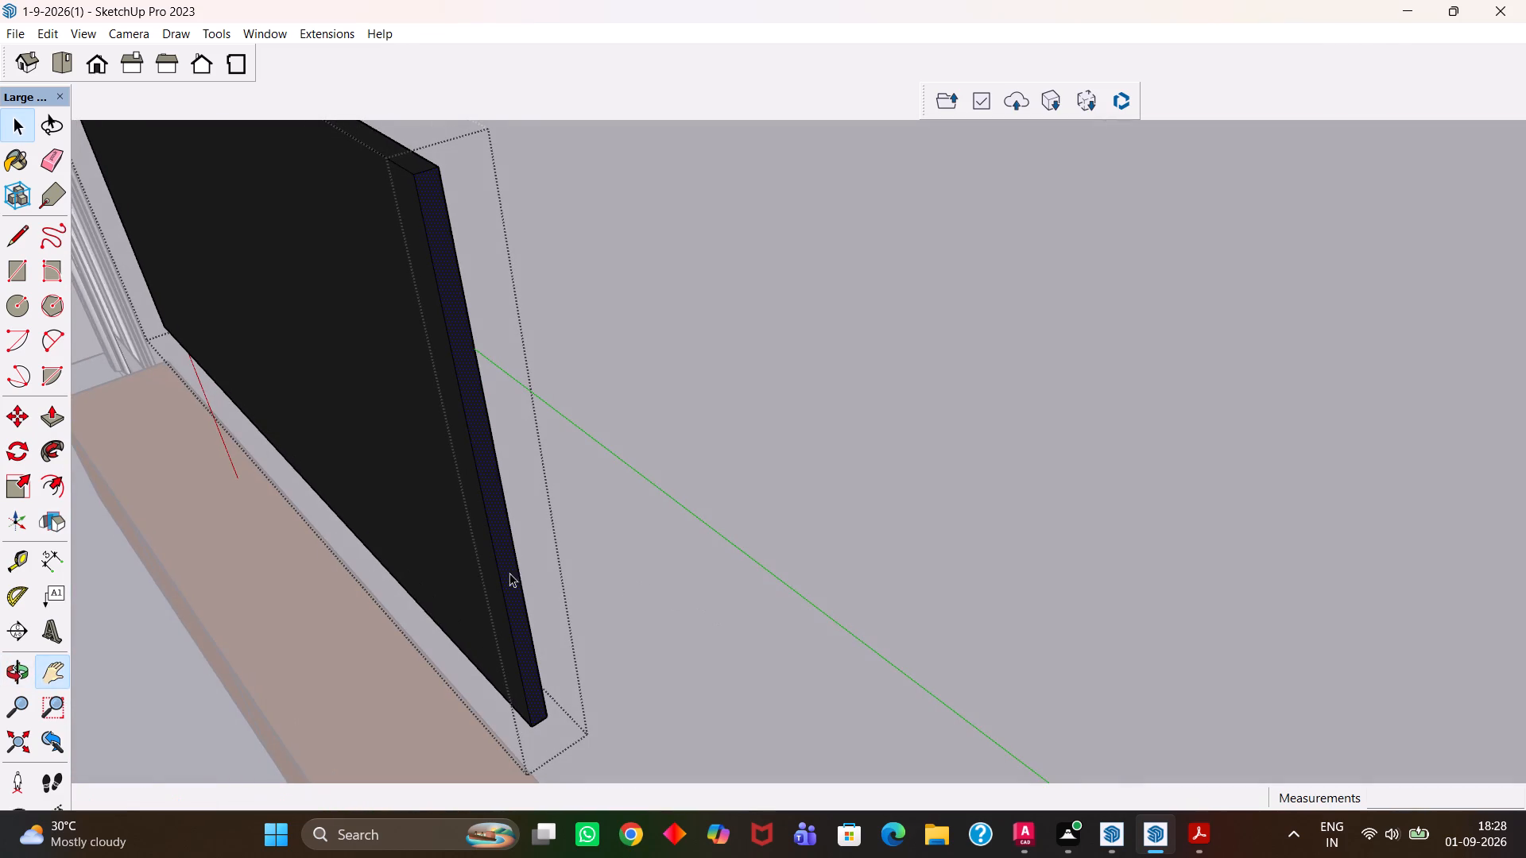
pyautogui.press('p')
pyautogui.click(512, 571)
pyautogui.click(581, 622)
pyautogui.press('h')
pyautogui.scroll(-5, 601, 619)
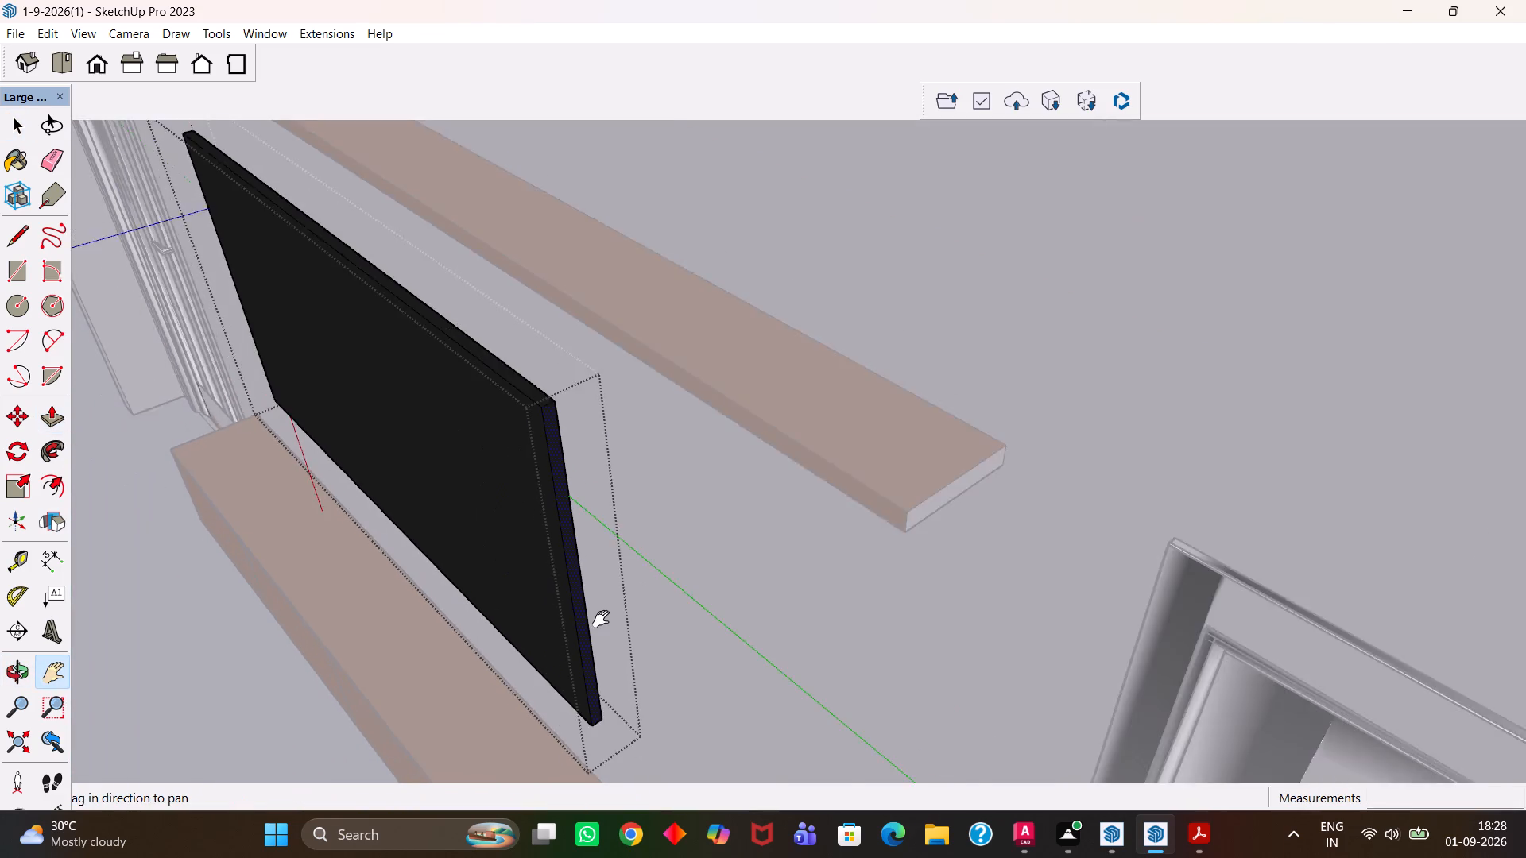
pyautogui.scroll(-10, 601, 619)
pyautogui.moveTo(533, 603); pyautogui.dragTo(763, 603, button='middle')
pyautogui.scroll(1, 533, 603)
pyautogui.scroll(-8, 763, 603)
pyautogui.moveTo(676, 616); pyautogui.dragTo(889, 662, button='middle')
pyautogui.scroll(2, 940, 655)
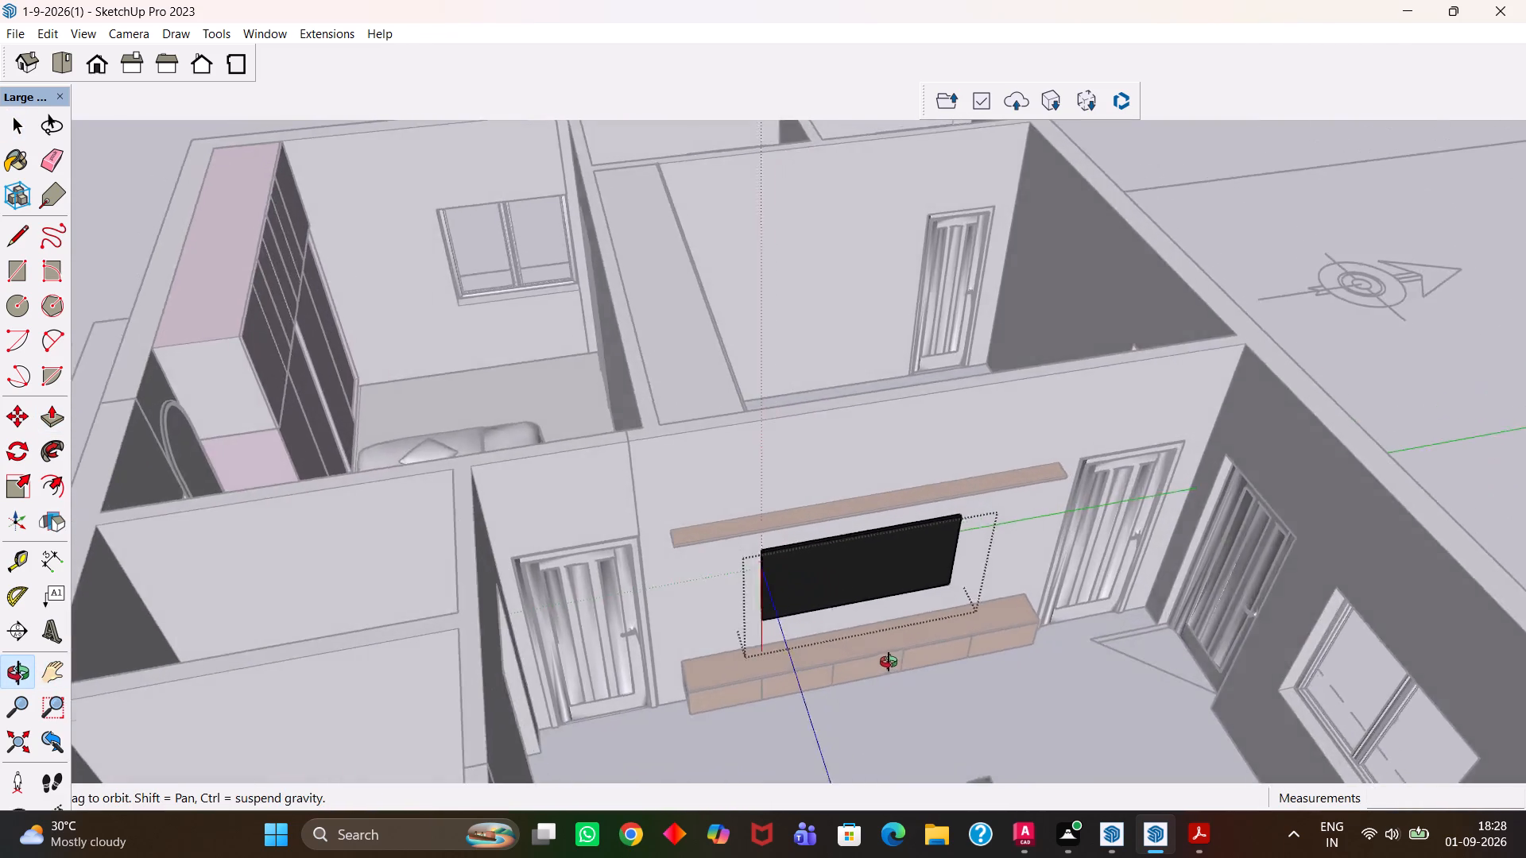
pyautogui.moveTo(889, 662); pyautogui.dragTo(885, 665, button='middle')
pyautogui.scroll(-7, 885, 665)
pyautogui.press('space')
pyautogui.doubleClick(1259, 602)
# Examine the widened panel's proportions against the shelf and wooden cabinet, from the front and from below.
pyautogui.scroll(4, 1029, 605)
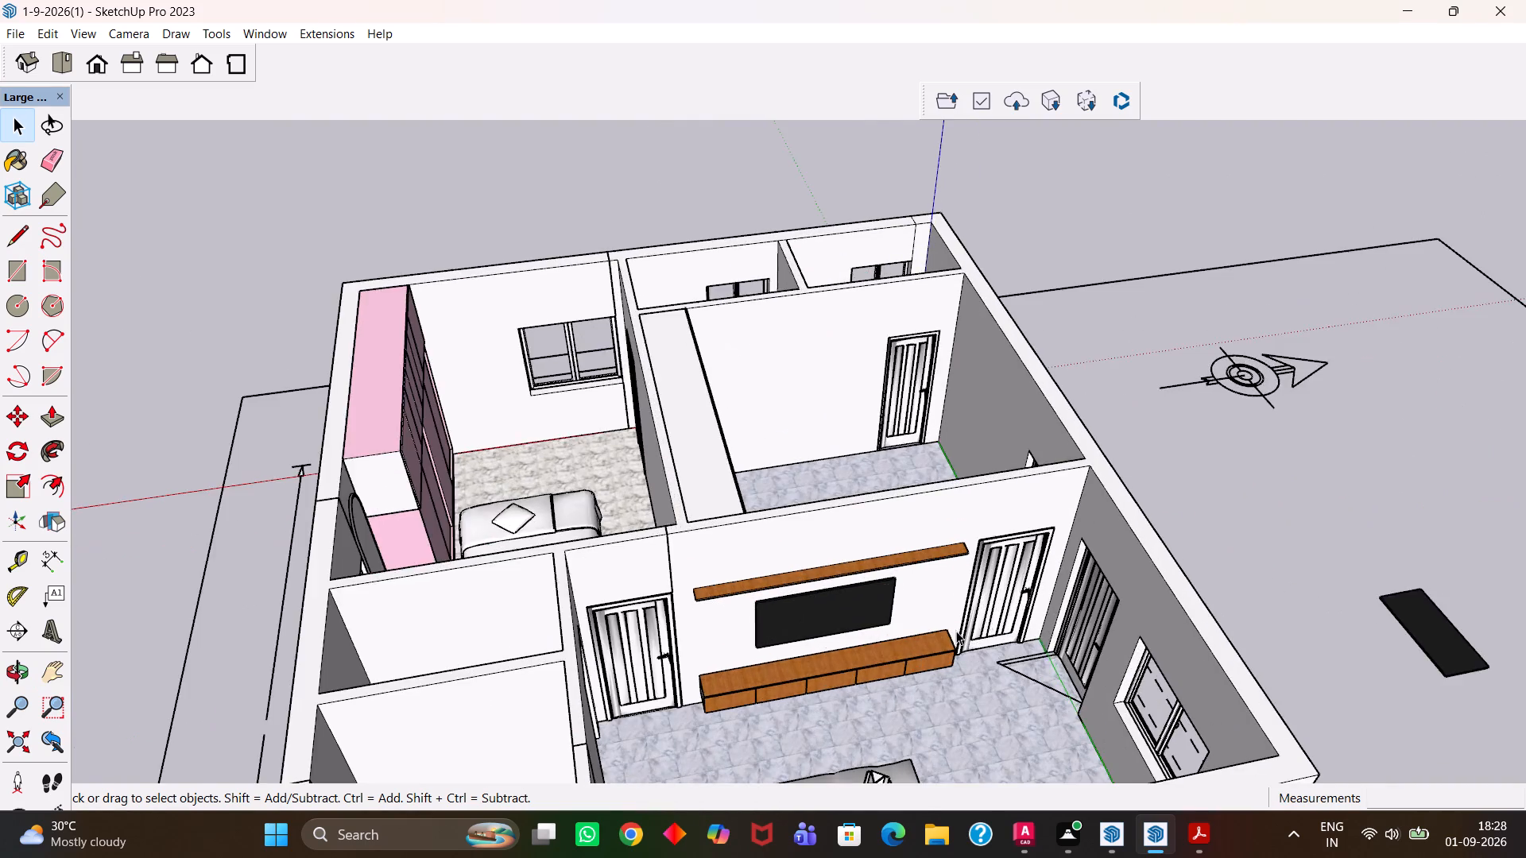
pyautogui.moveTo(956, 631); pyautogui.dragTo(842, 534, button='middle')
pyautogui.scroll(1, 951, 631)
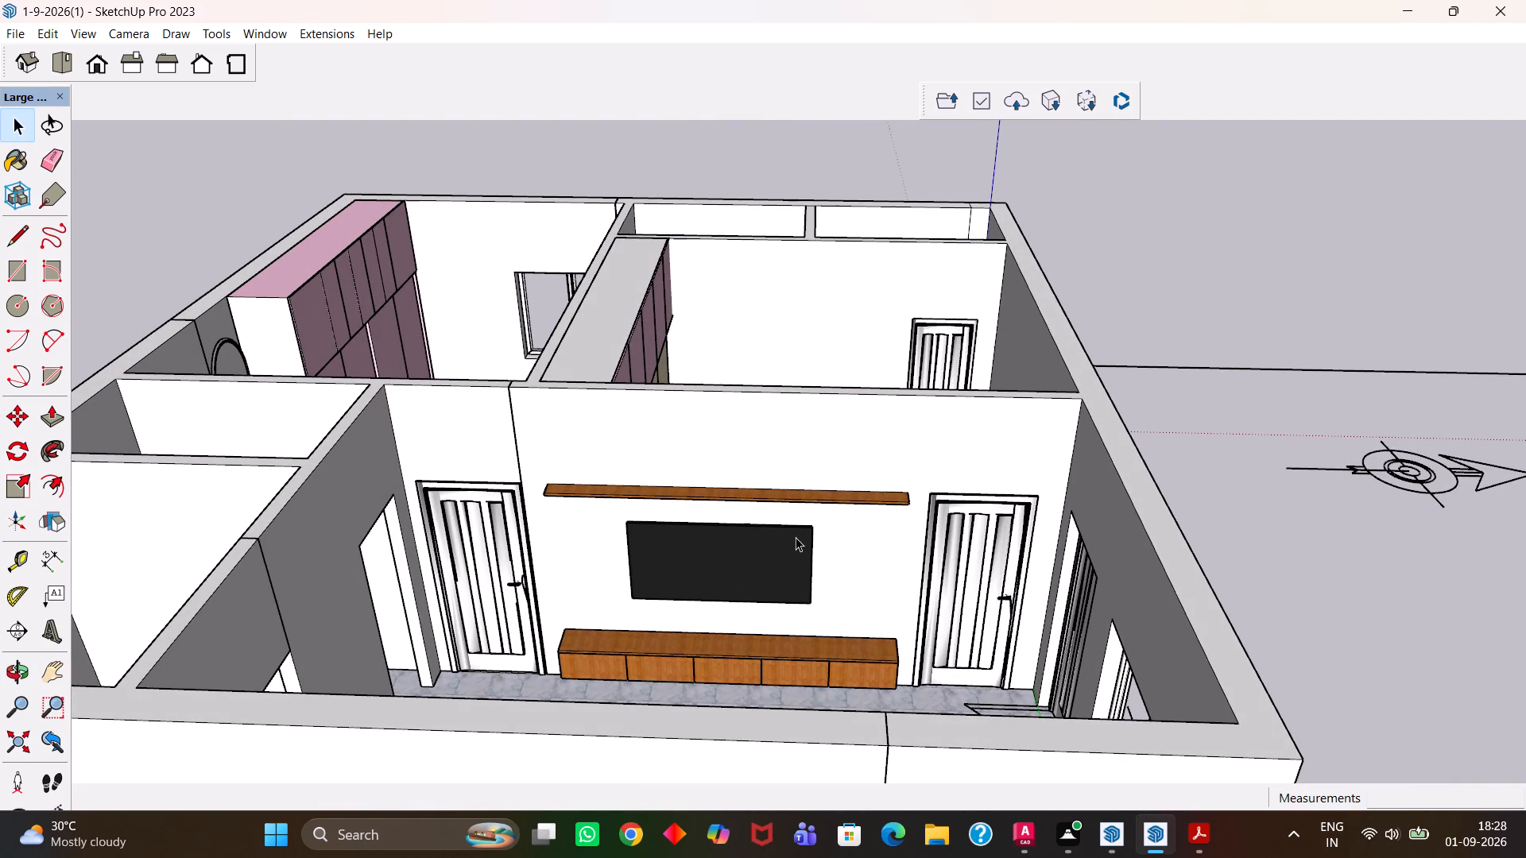
pyautogui.scroll(5, 800, 550)
pyautogui.press('h')
pyautogui.moveTo(728, 539); pyautogui.dragTo(835, 562)
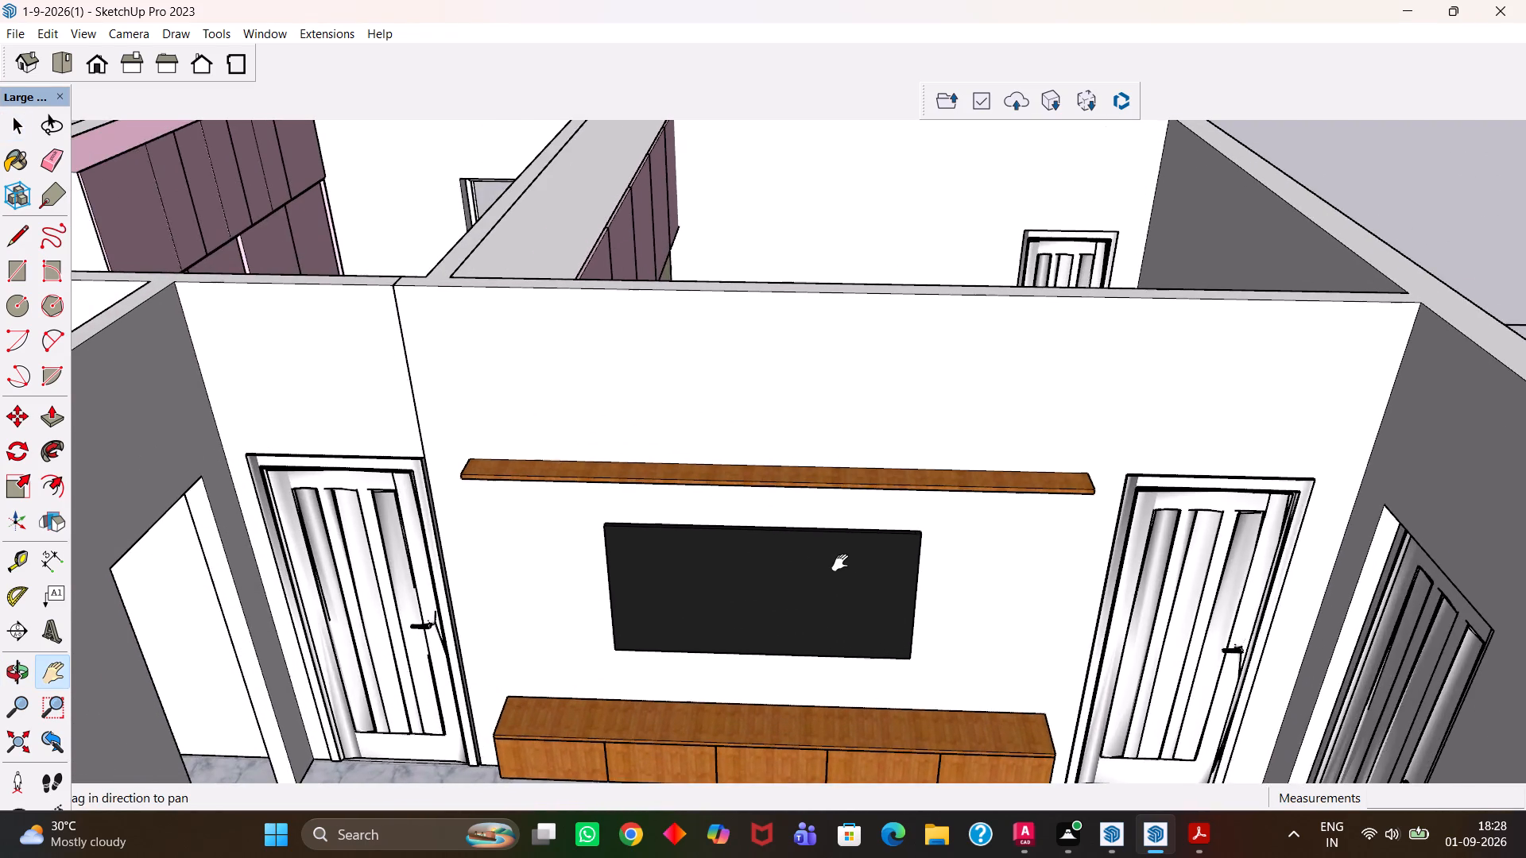
pyautogui.scroll(6, 831, 576)
pyautogui.moveTo(800, 610); pyautogui.dragTo(837, 450, button='middle')
pyautogui.scroll(1, 805, 541)
pyautogui.moveTo(779, 520); pyautogui.dragTo(856, 510, button='middle')
pyautogui.scroll(1, 792, 519)
pyautogui.scroll(-3, 856, 510)
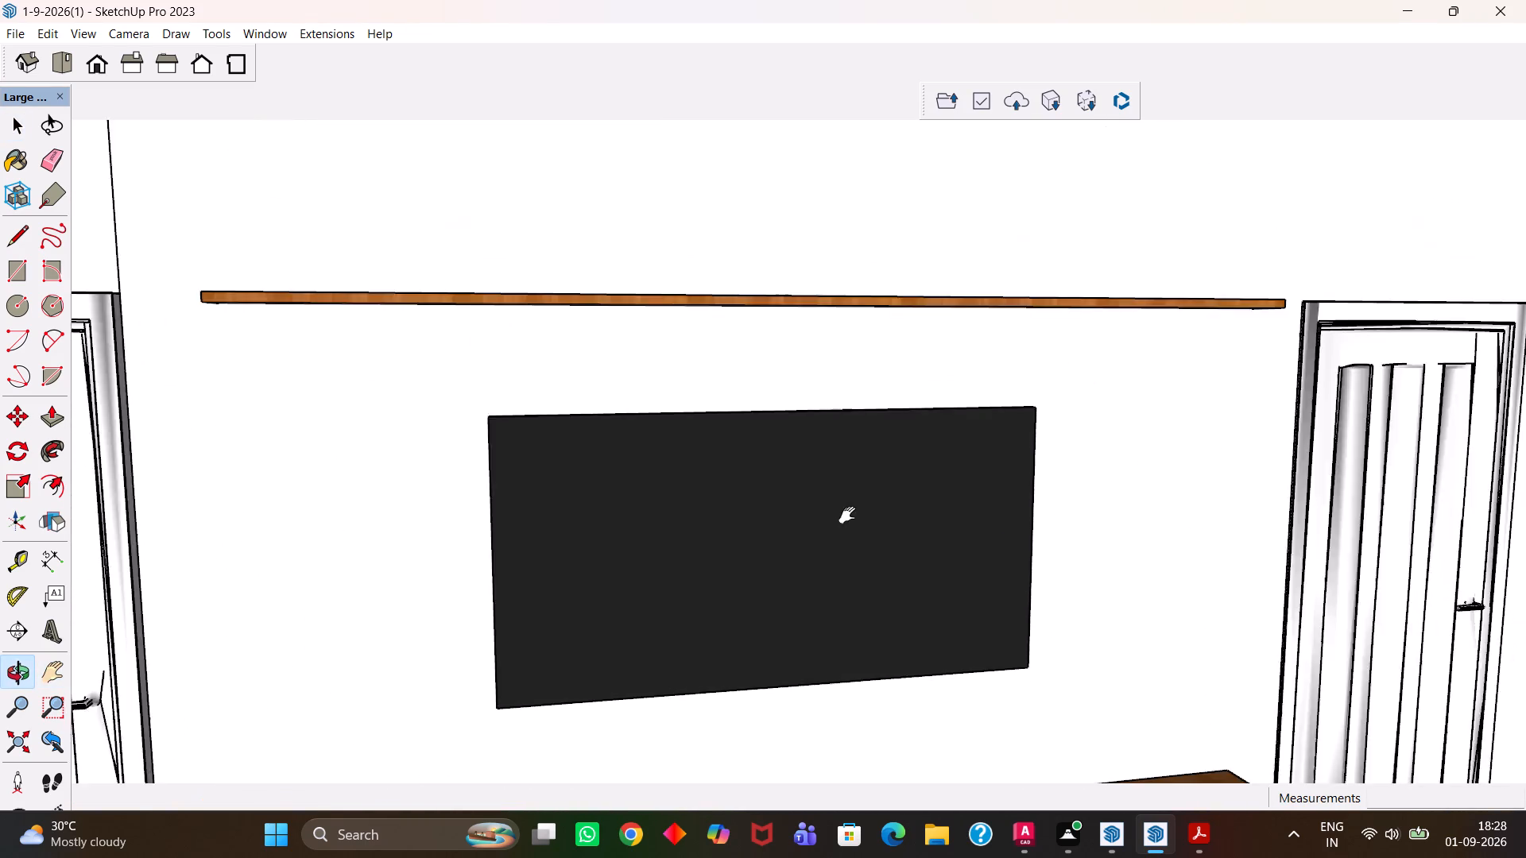
pyautogui.scroll(-4, 847, 515)
pyautogui.scroll(20, 823, 559)
pyautogui.scroll(5, 823, 559)
pyautogui.middleClick(823, 559)
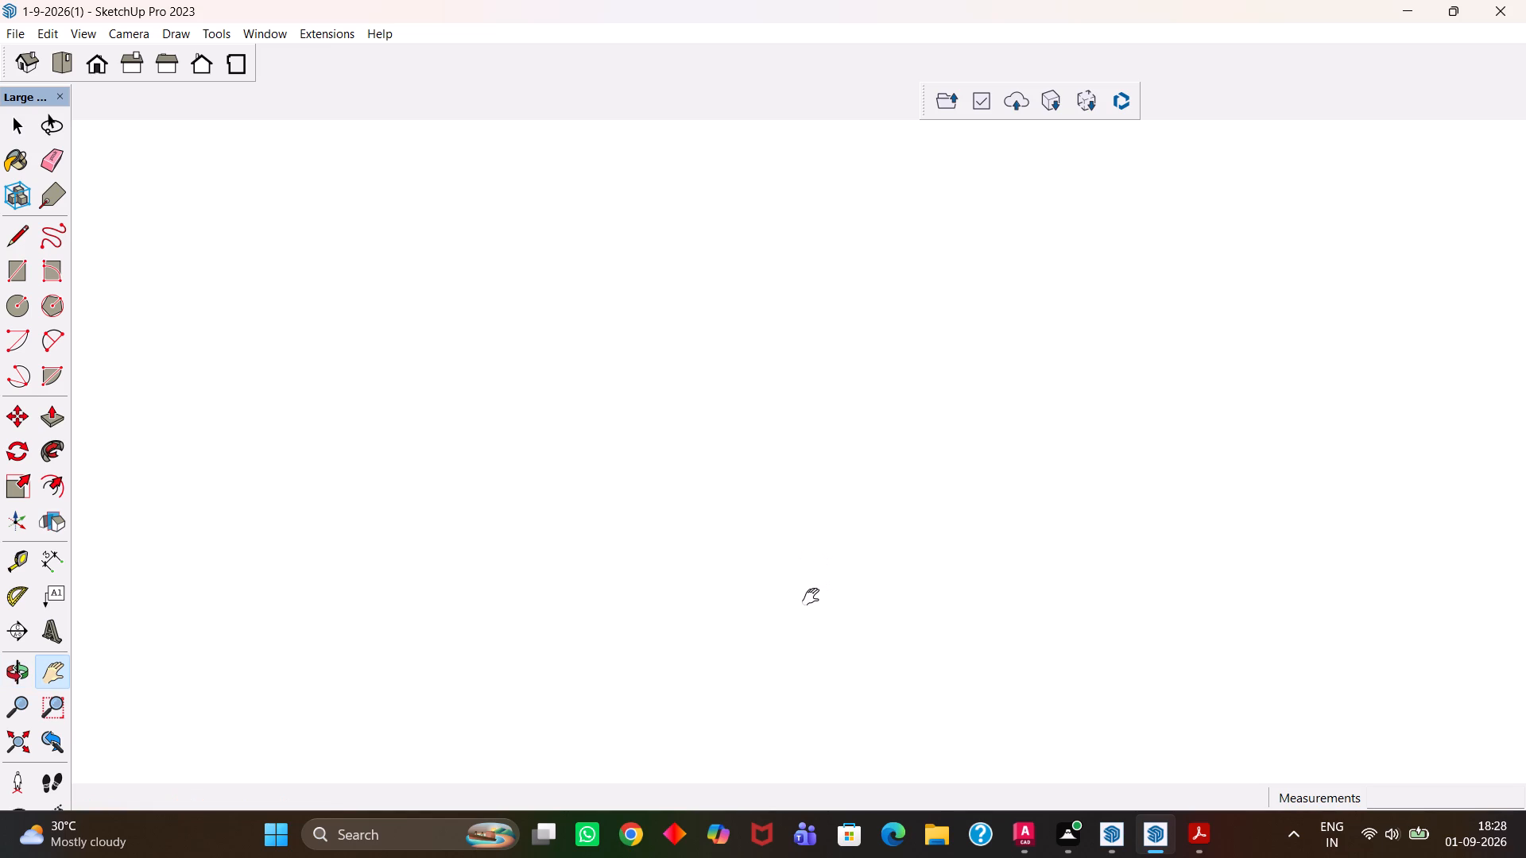
pyautogui.scroll(20, 811, 597)
pyautogui.scroll(12, 811, 597)
pyautogui.scroll(-5, 802, 592)
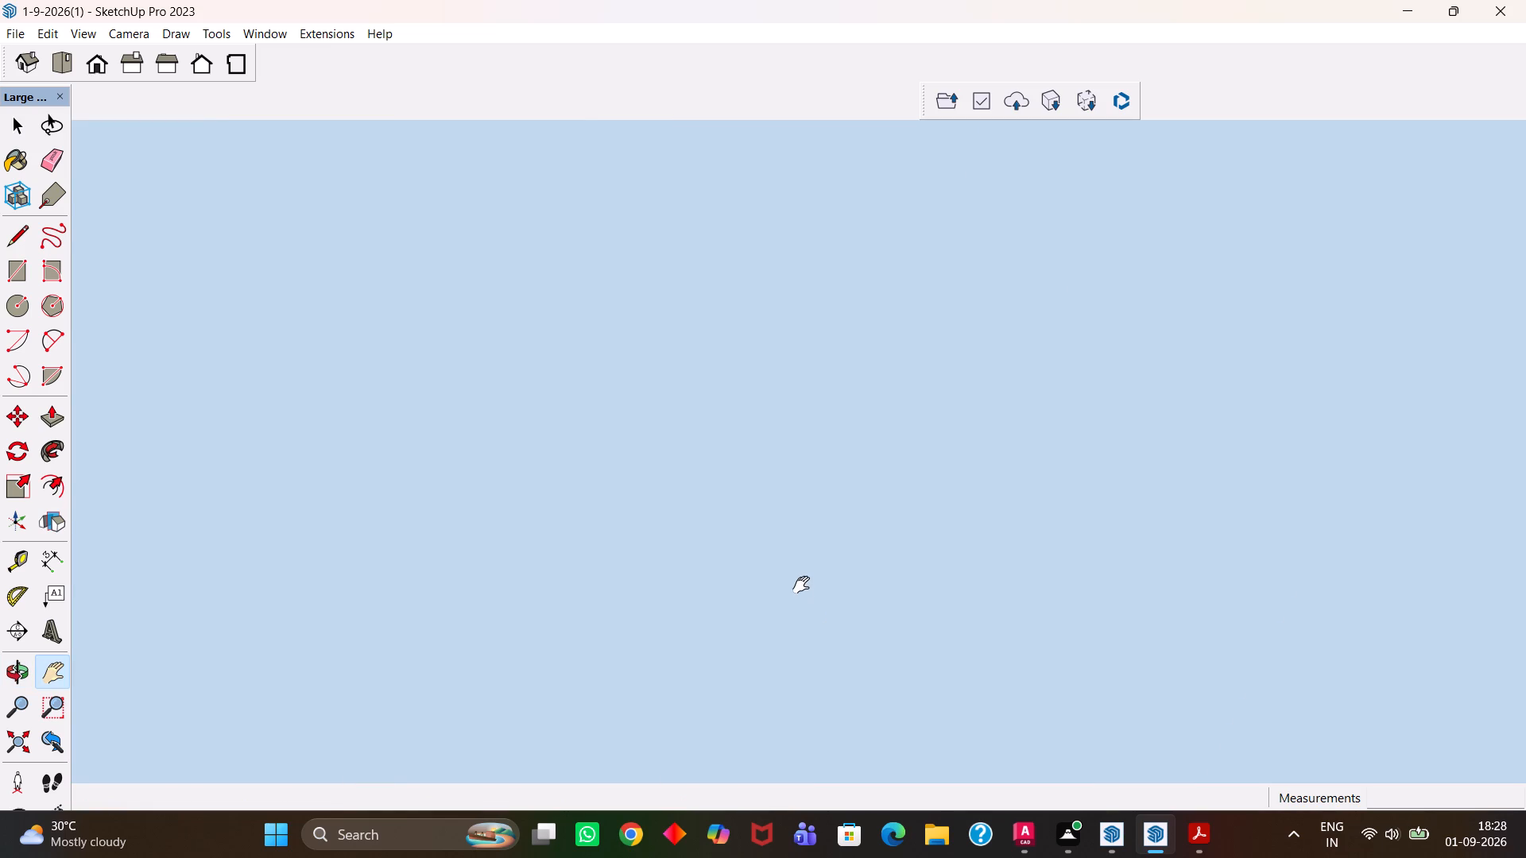
pyautogui.scroll(-20, 801, 585)
pyautogui.scroll(-17, 801, 585)
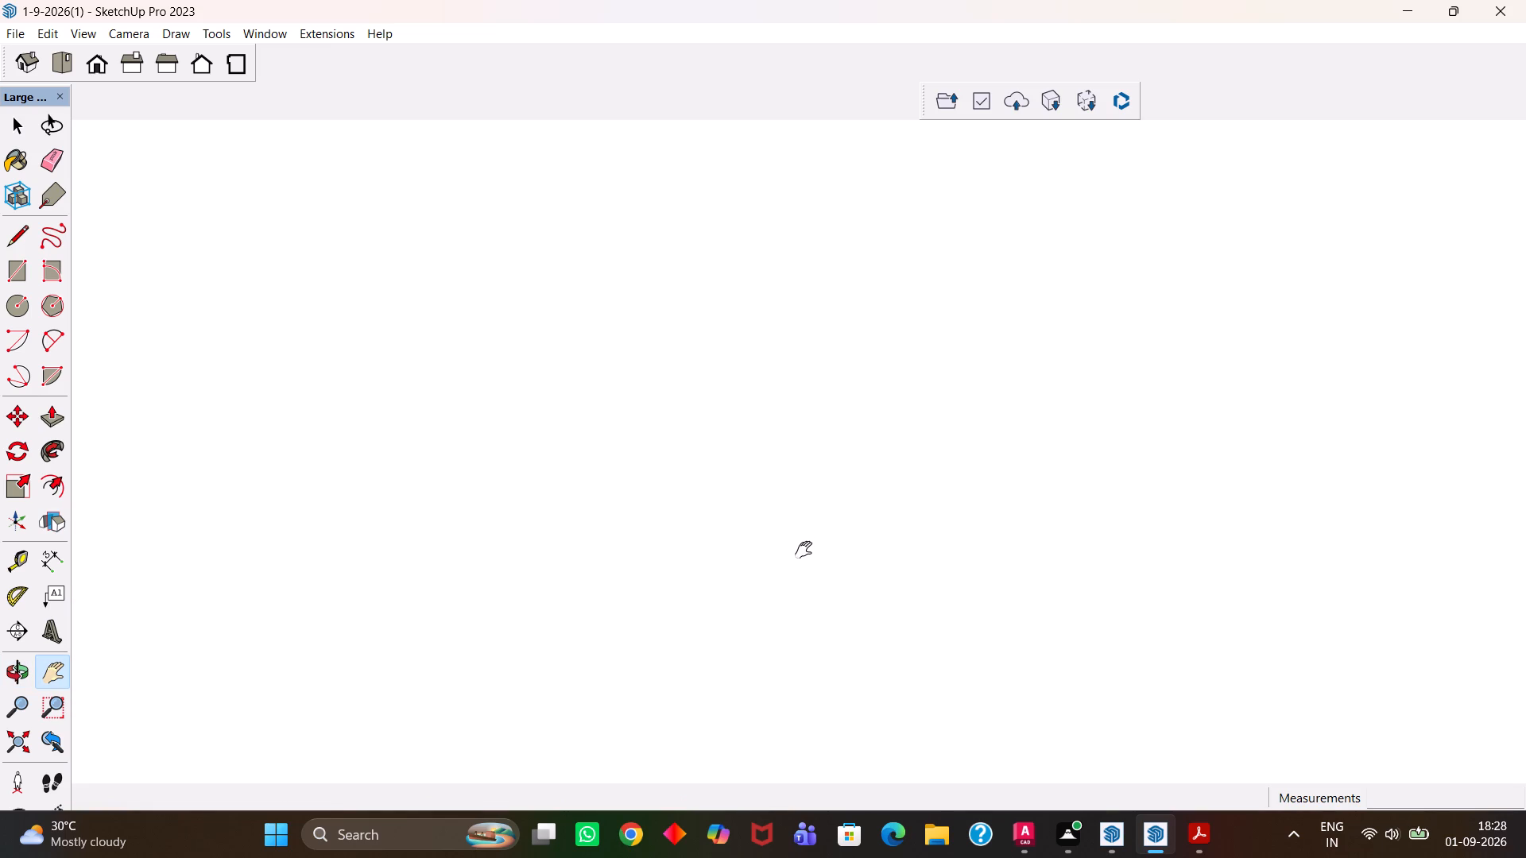
pyautogui.scroll(-20, 804, 550)
pyautogui.scroll(-17, 804, 550)
pyautogui.scroll(-20, 838, 524)
pyautogui.scroll(-3, 838, 524)
pyautogui.moveTo(807, 448); pyautogui.dragTo(808, 661, button='middle')
pyautogui.scroll(8, 804, 456)
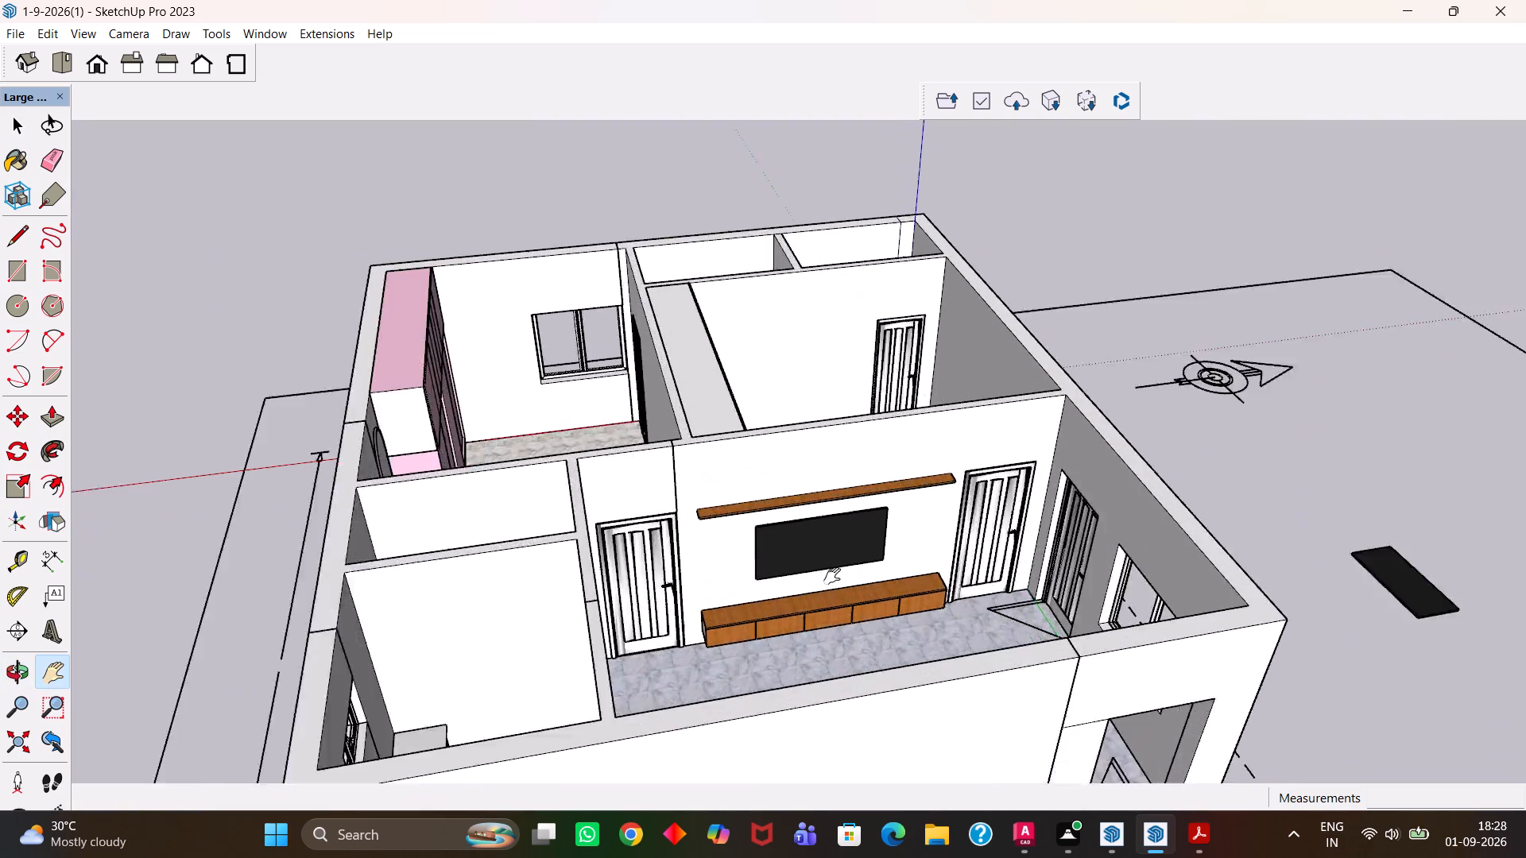
pyautogui.scroll(19, 832, 576)
pyautogui.moveTo(747, 582); pyautogui.dragTo(856, 470, button='middle')
pyautogui.moveTo(862, 441); pyautogui.dragTo(905, 616)
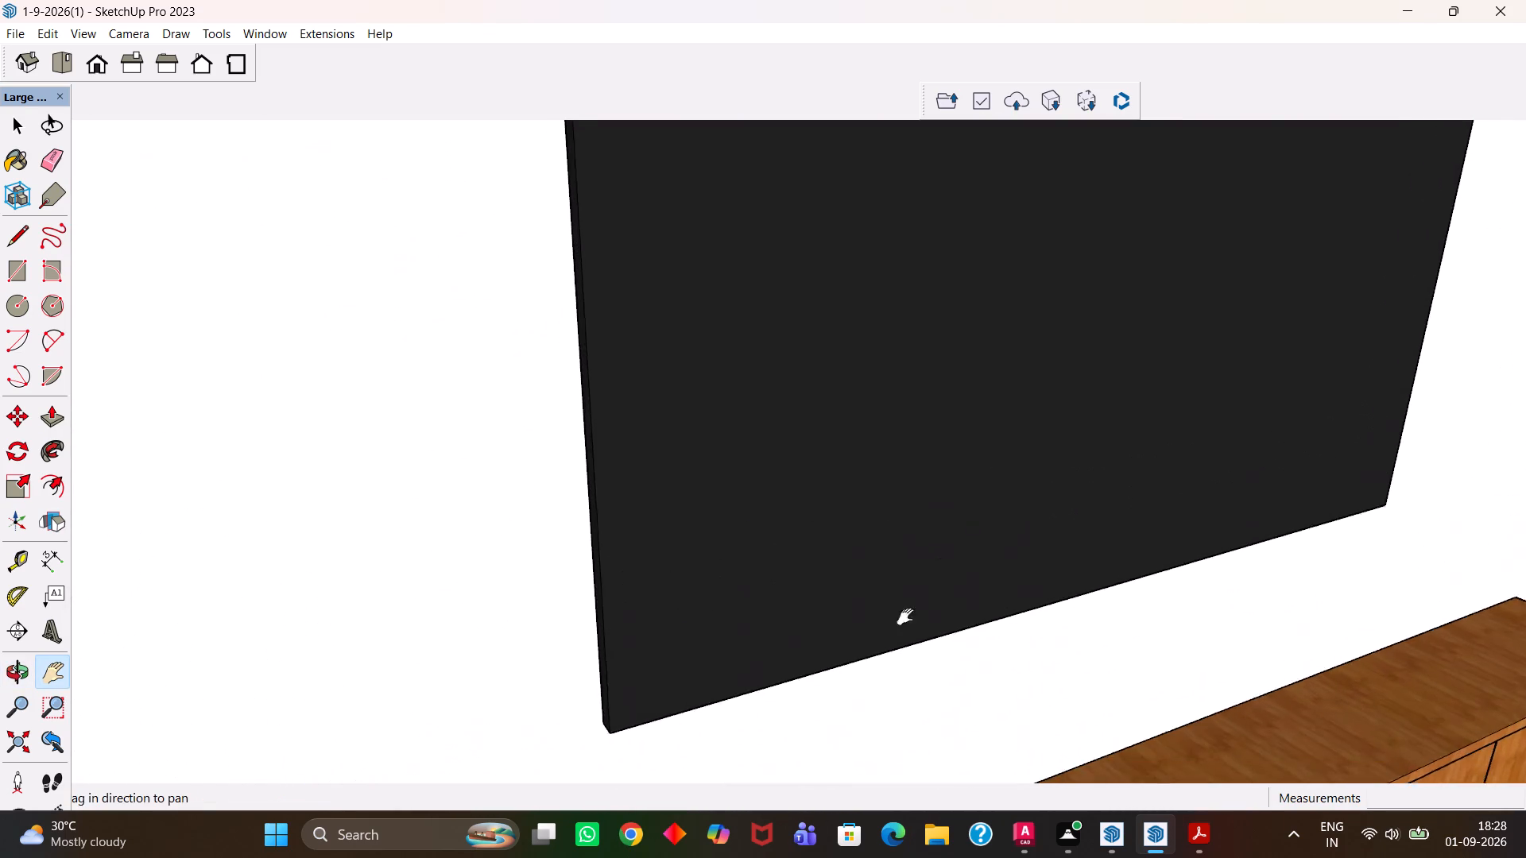
pyautogui.moveTo(905, 616); pyautogui.dragTo(909, 624)
pyautogui.moveTo(920, 541); pyautogui.dragTo(816, 320, button='middle')
pyautogui.scroll(1, 911, 457)
pyautogui.moveTo(727, 296); pyautogui.dragTo(1017, 502)
pyautogui.moveTo(1027, 531); pyautogui.dragTo(1117, 364, button='middle')
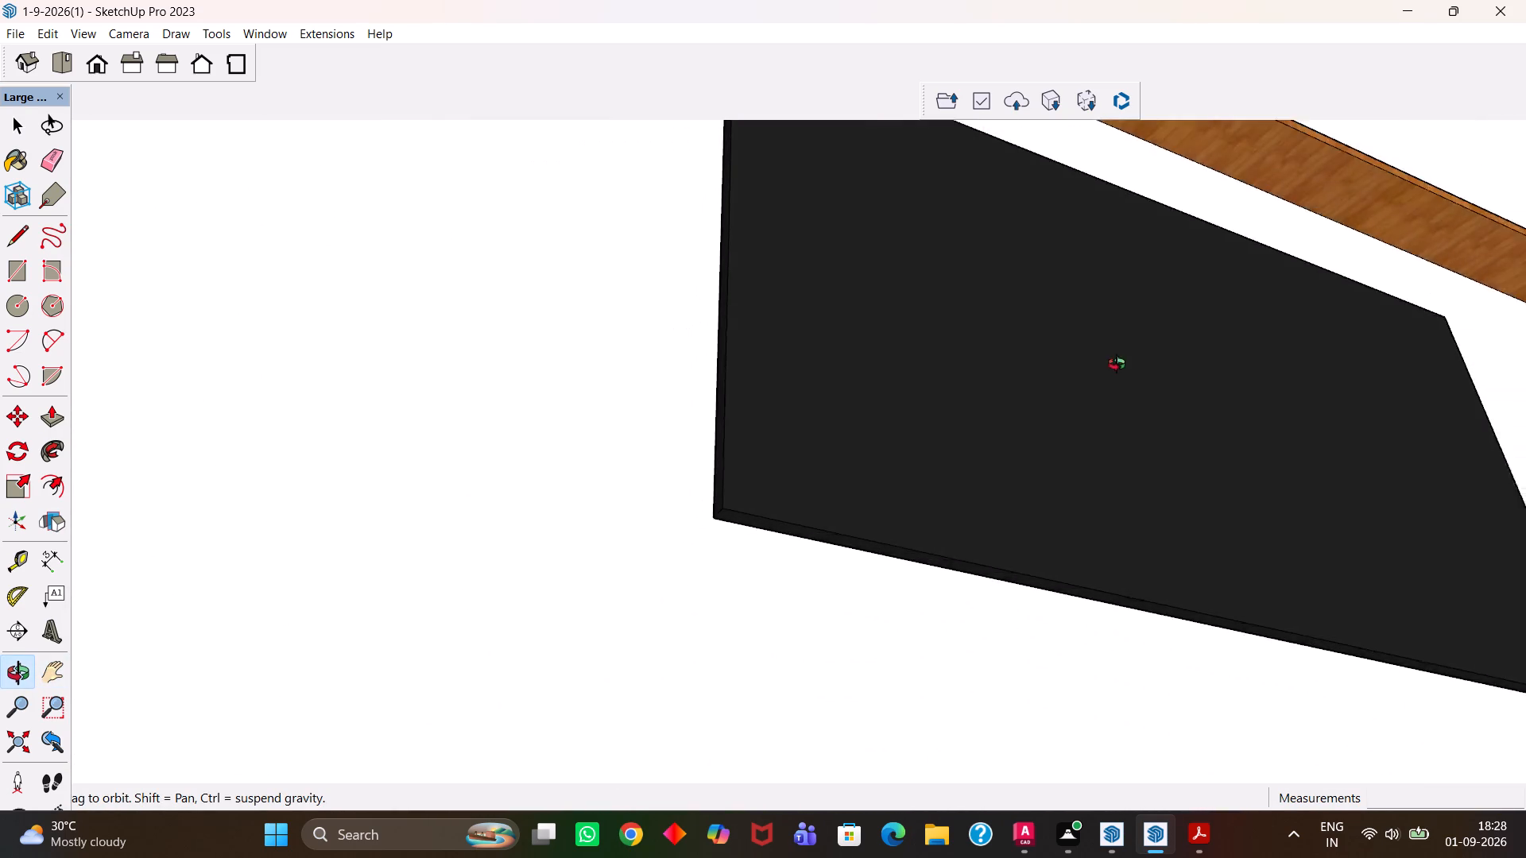
pyautogui.moveTo(1117, 364); pyautogui.dragTo(1117, 364, button='middle')
pyautogui.moveTo(1119, 362); pyautogui.dragTo(1274, 335, button='middle')
pyautogui.scroll(6, 960, 515)
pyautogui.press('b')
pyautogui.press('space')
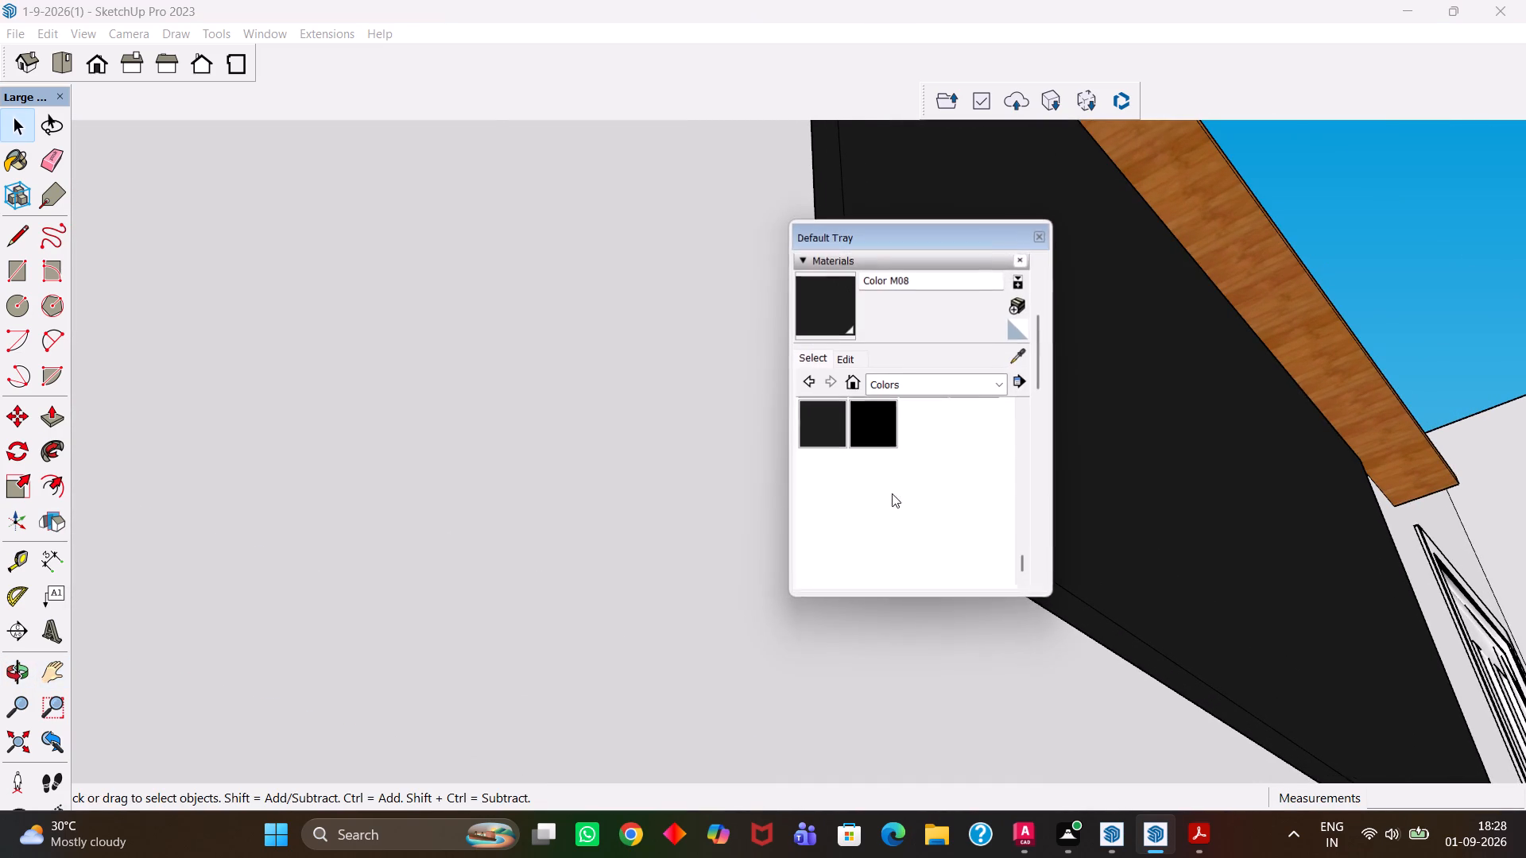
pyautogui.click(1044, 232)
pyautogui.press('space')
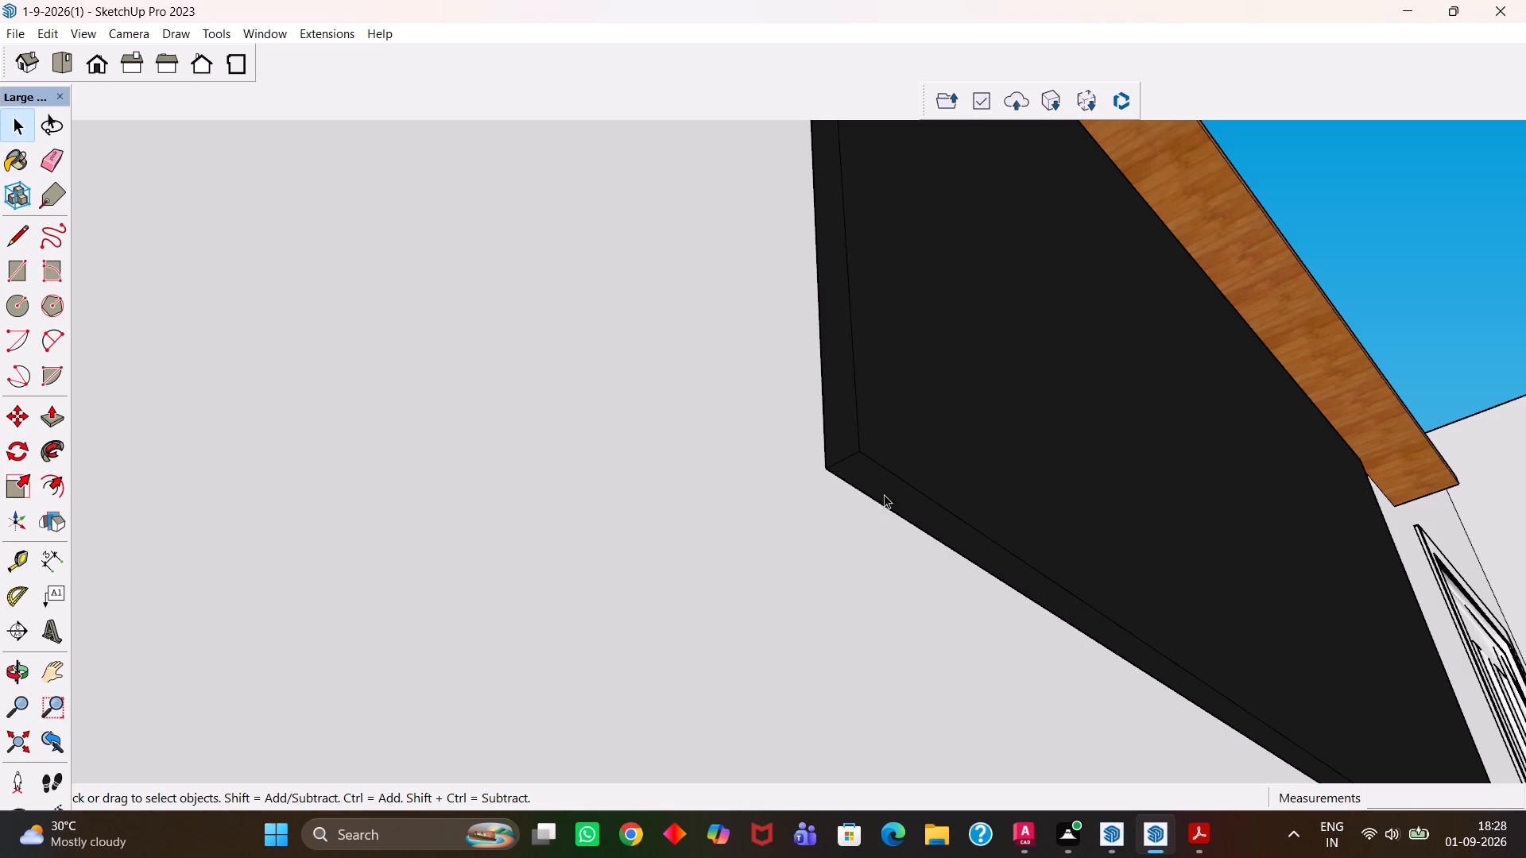
# Open the panel group for editing, extend its bottom face downward toward the cabinet with Push/Pull, and leave the group.
pyautogui.tripleClick(886, 481)
pyautogui.click(885, 487)
pyautogui.press('p')
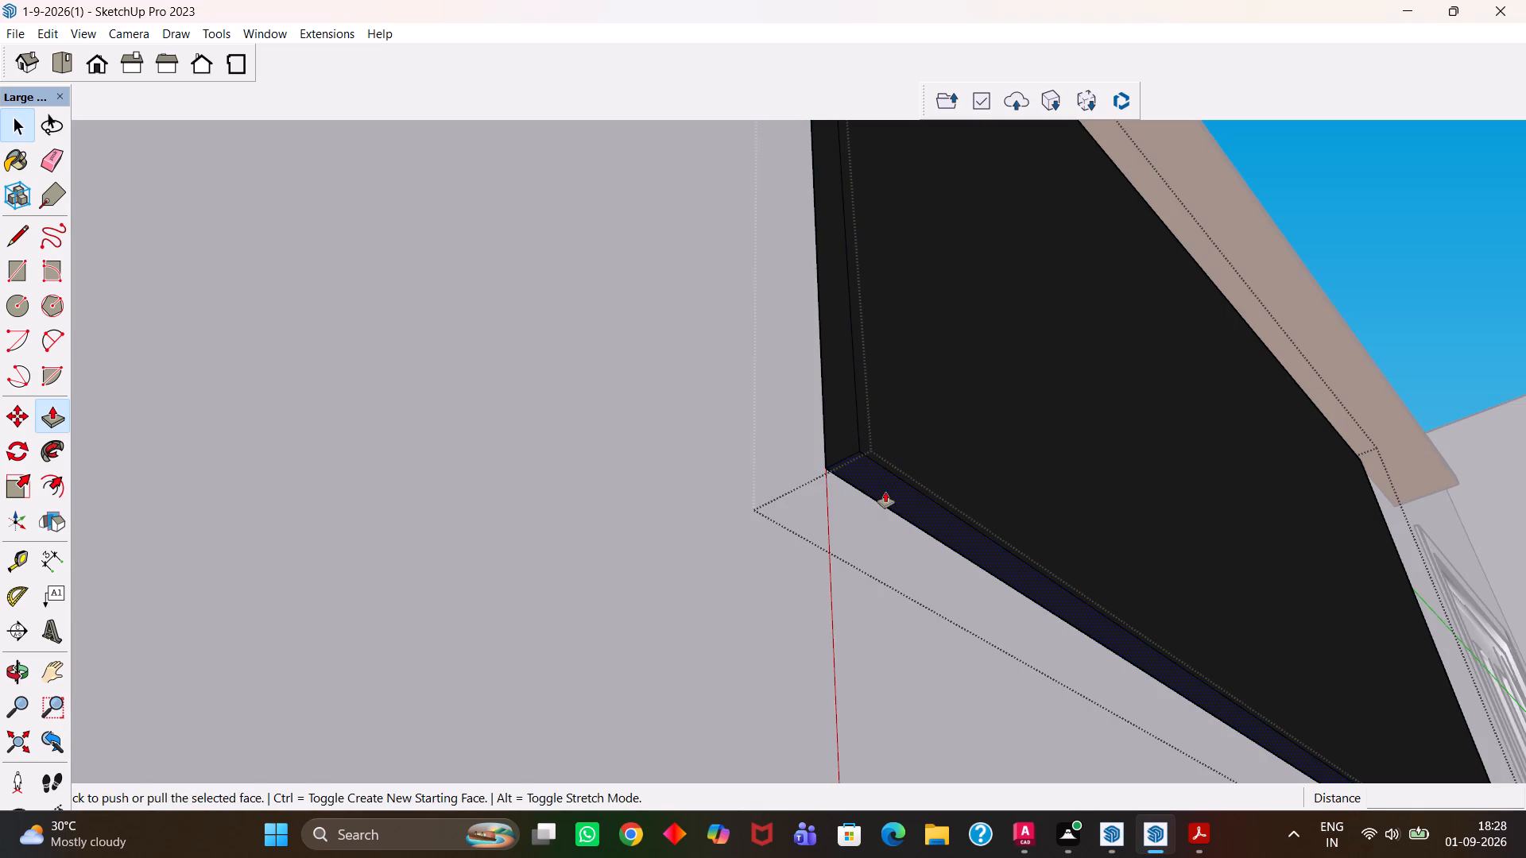
pyautogui.click(885, 492)
pyautogui.click(874, 678)
pyautogui.press('h')
pyautogui.scroll(-11, 866, 652)
pyautogui.scroll(1, 931, 510)
pyautogui.moveTo(933, 510); pyautogui.dragTo(934, 510, button='middle')
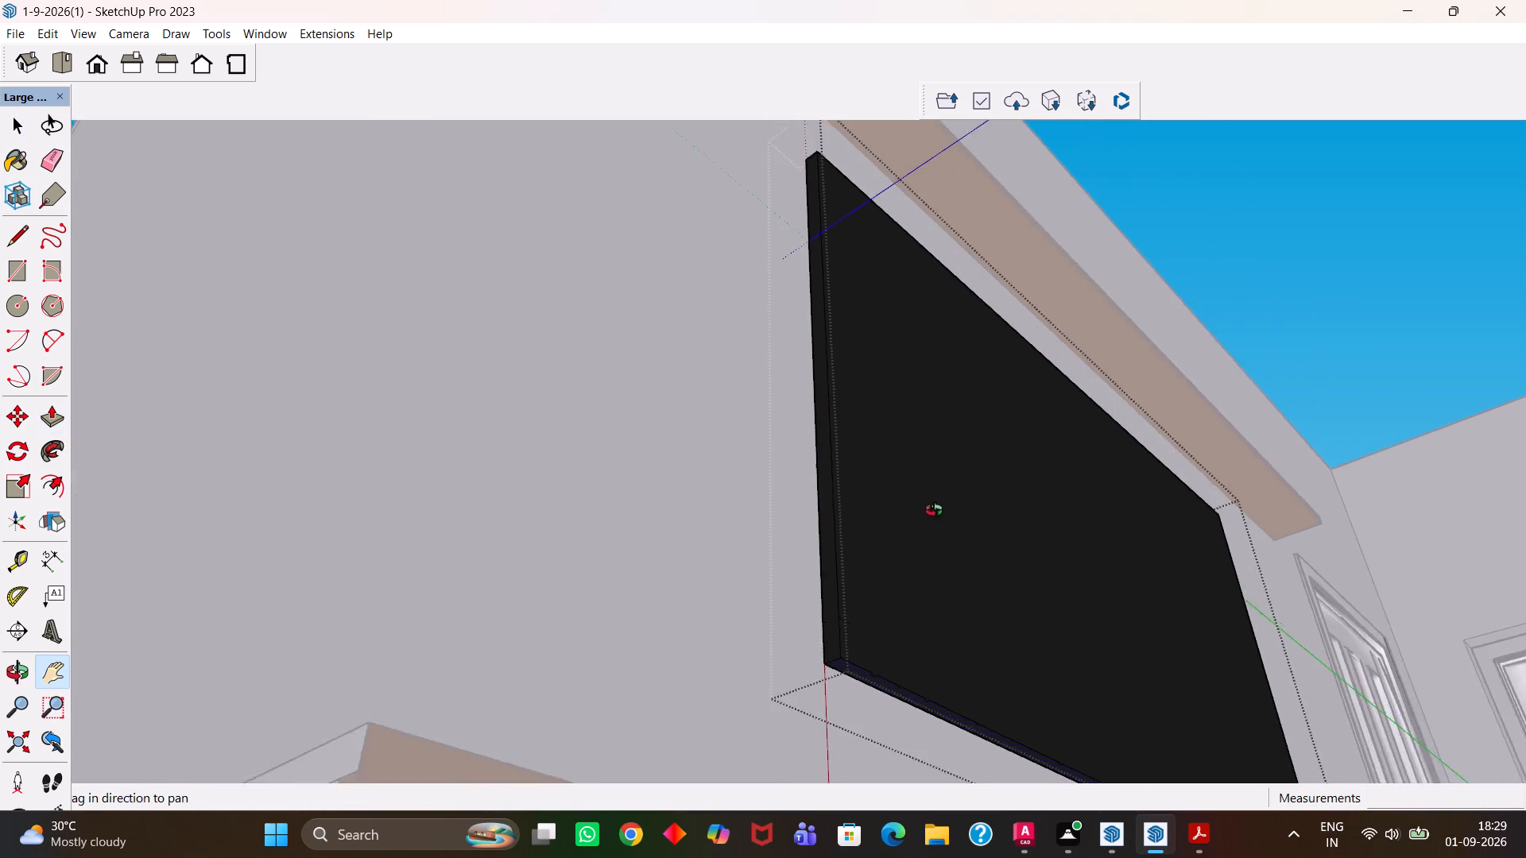
pyautogui.moveTo(934, 510); pyautogui.dragTo(819, 670, button='middle')
pyautogui.scroll(-13, 813, 676)
pyautogui.scroll(1, 977, 537)
pyautogui.moveTo(978, 536); pyautogui.dragTo(816, 694, button='middle')
pyautogui.scroll(-3, 794, 704)
pyautogui.moveTo(844, 558); pyautogui.dragTo(809, 756, button='middle')
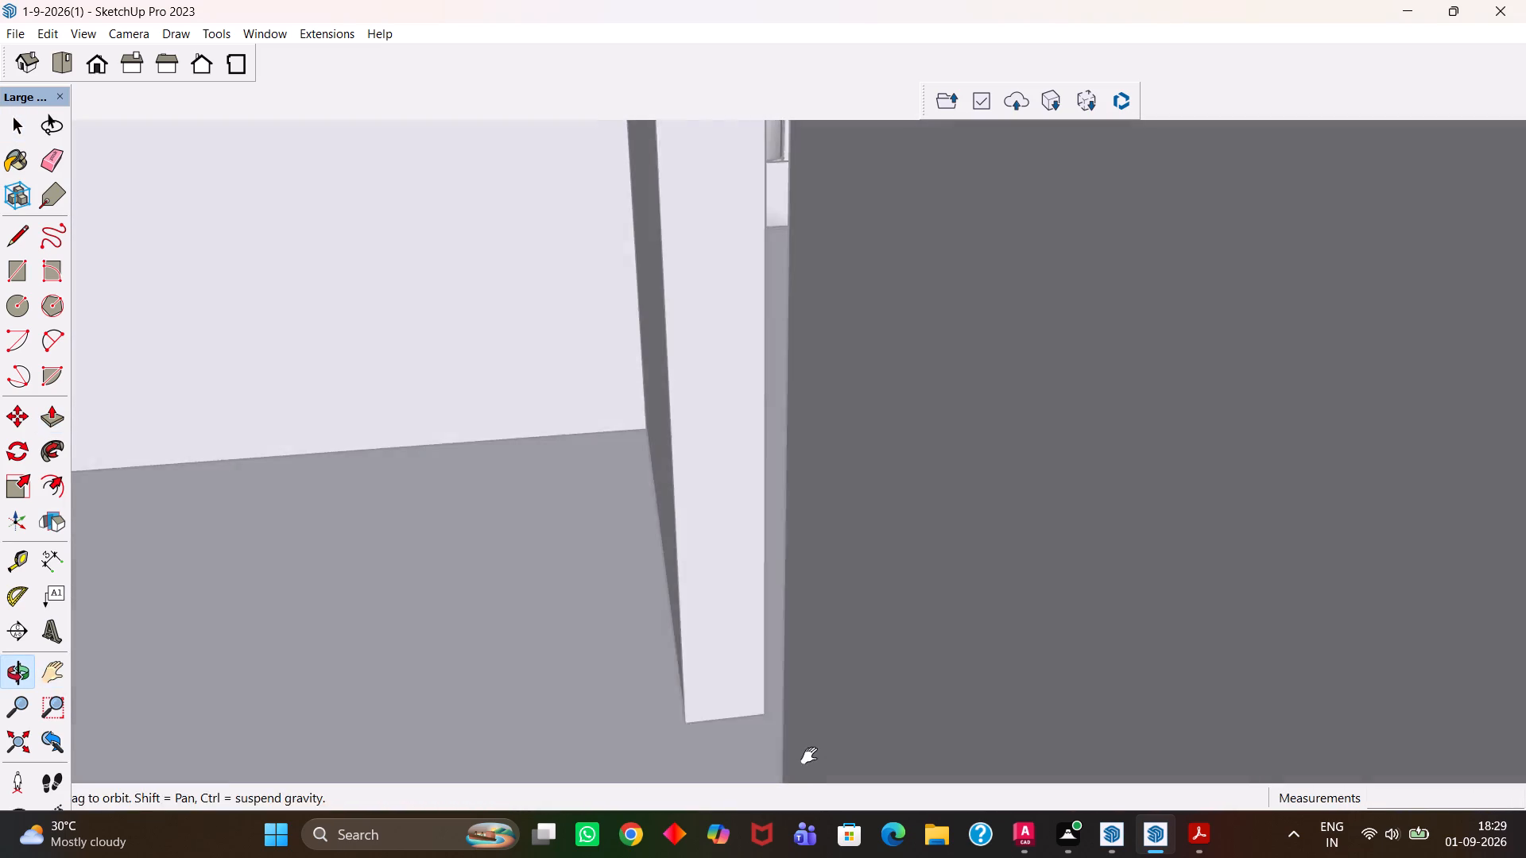
pyautogui.moveTo(809, 756); pyautogui.dragTo(811, 749, button='middle')
pyautogui.scroll(-8, 804, 762)
pyautogui.moveTo(730, 546); pyautogui.dragTo(721, 740)
pyautogui.scroll(-16, 1002, 671)
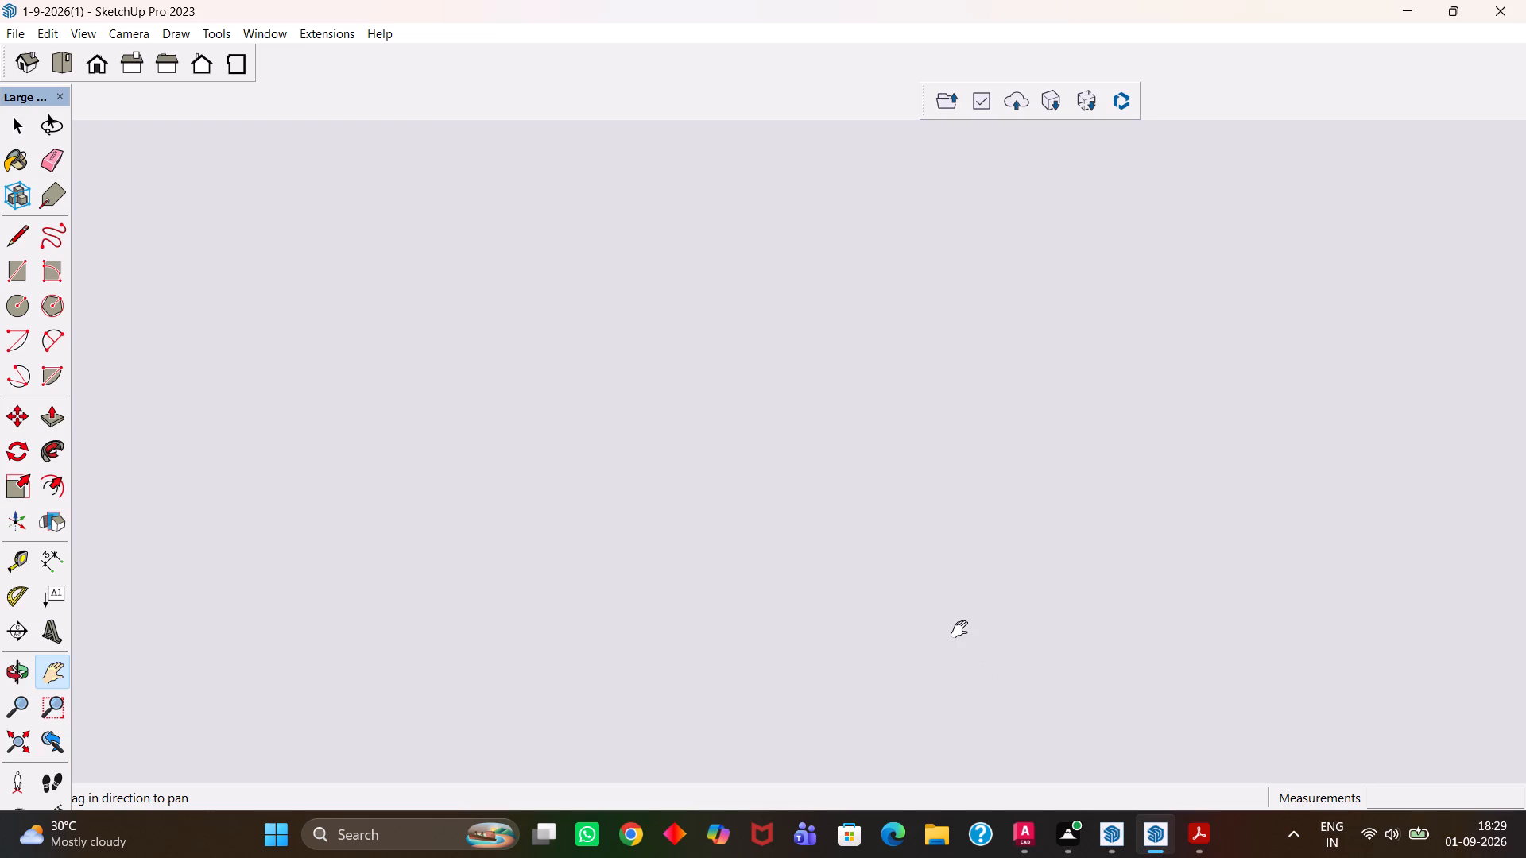
pyautogui.scroll(-20, 959, 629)
pyautogui.scroll(-18, 959, 629)
pyautogui.scroll(-20, 972, 626)
pyautogui.scroll(-8, 972, 626)
pyautogui.scroll(1, 1153, 457)
pyautogui.moveTo(1153, 457); pyautogui.dragTo(1055, 601, button='middle')
pyautogui.scroll(-4, 1053, 607)
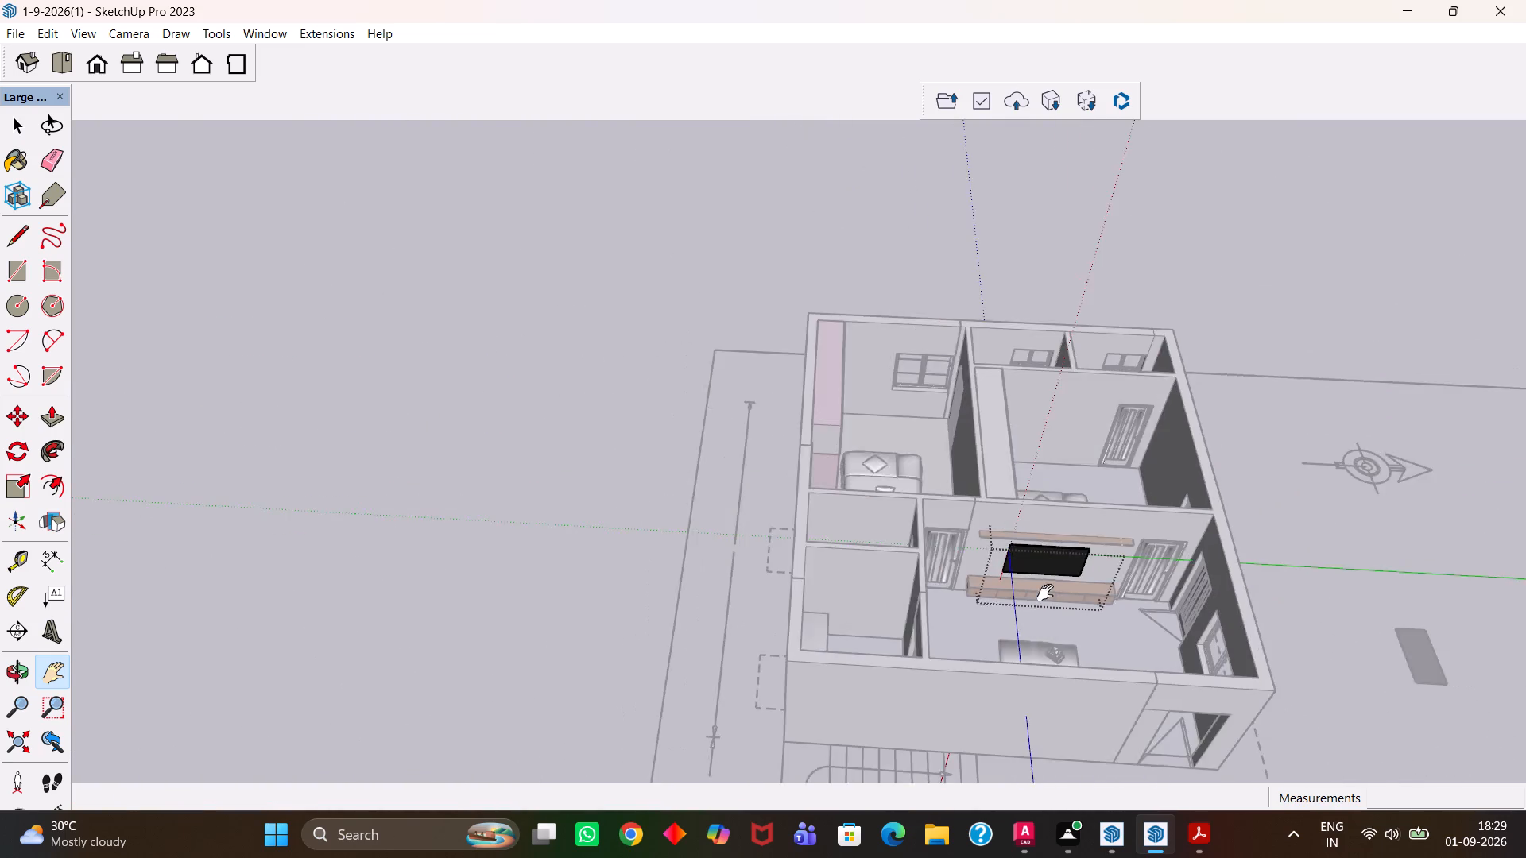
pyautogui.scroll(-4, 1045, 593)
pyautogui.press('space')
pyautogui.doubleClick(1213, 355)
# Review the furnished rooms and the wall-mounted panel across the whole house from above.
pyautogui.scroll(7, 1130, 453)
pyautogui.moveTo(1009, 614); pyautogui.dragTo(1016, 625, button='middle')
pyautogui.press('h')
pyautogui.scroll(1, 1016, 625)
pyautogui.moveTo(1062, 645); pyautogui.dragTo(898, 562)
pyautogui.moveTo(817, 513); pyautogui.dragTo(845, 624, button='middle')
pyautogui.scroll(1, 841, 616)
pyautogui.scroll(-2, 845, 624)
pyautogui.moveTo(862, 603); pyautogui.dragTo(856, 609, button='middle')
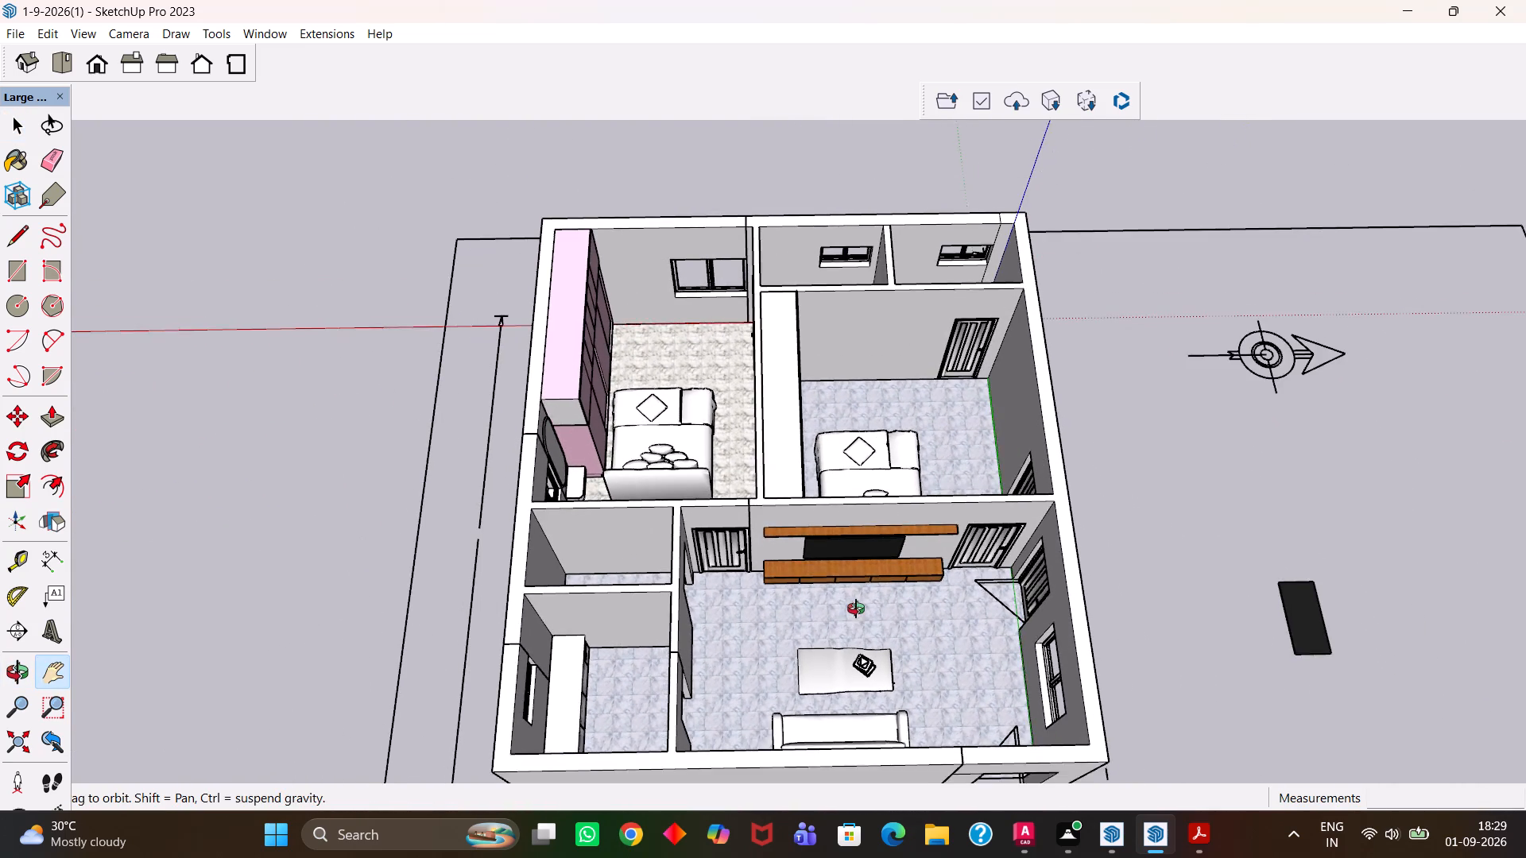
pyautogui.moveTo(856, 609); pyautogui.dragTo(855, 655, button='middle')
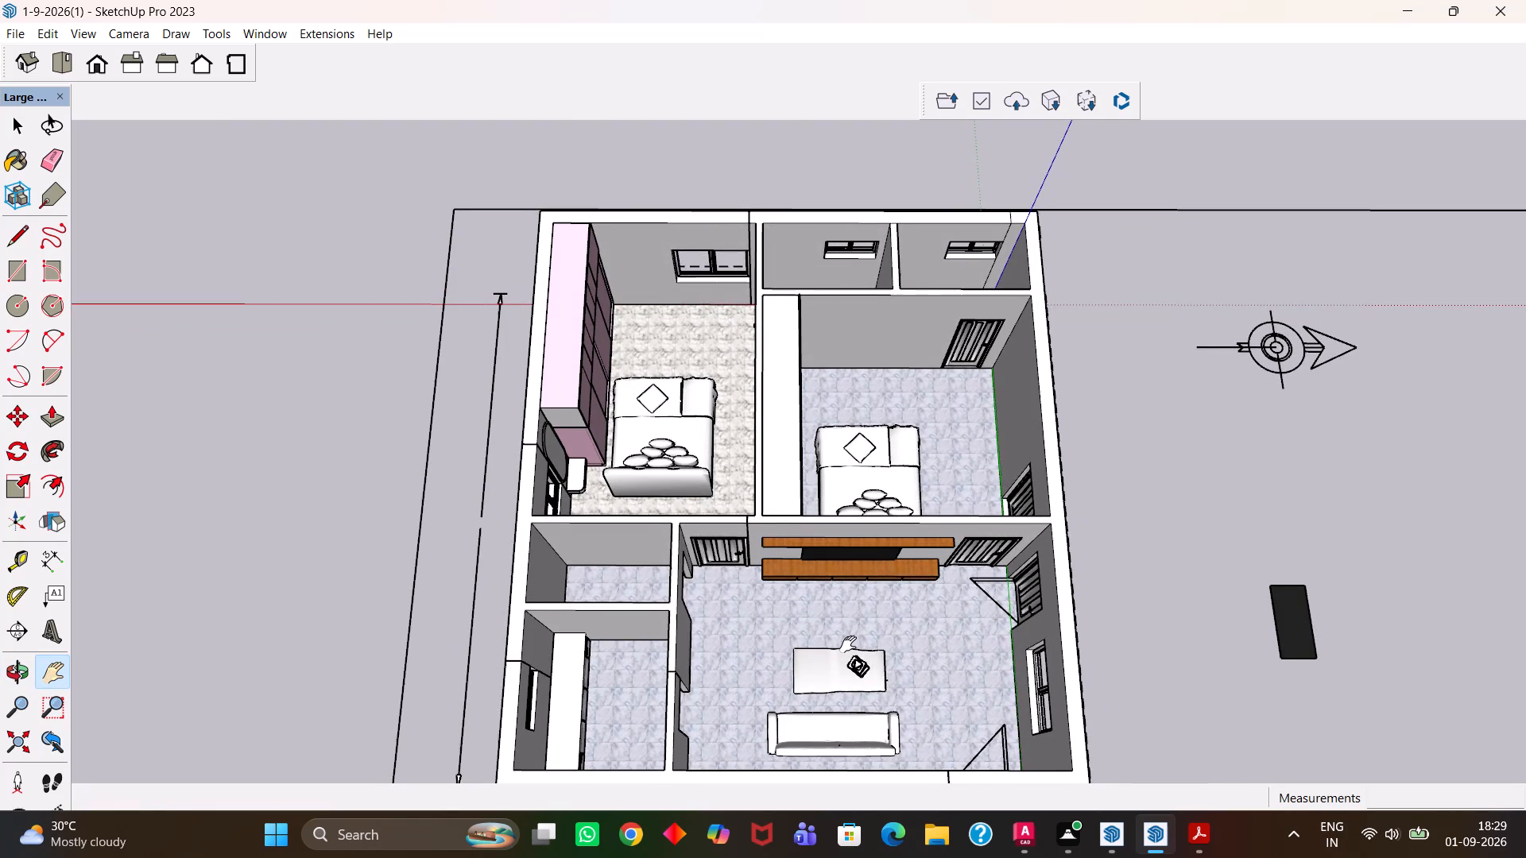
pyautogui.moveTo(853, 640); pyautogui.dragTo(877, 619)
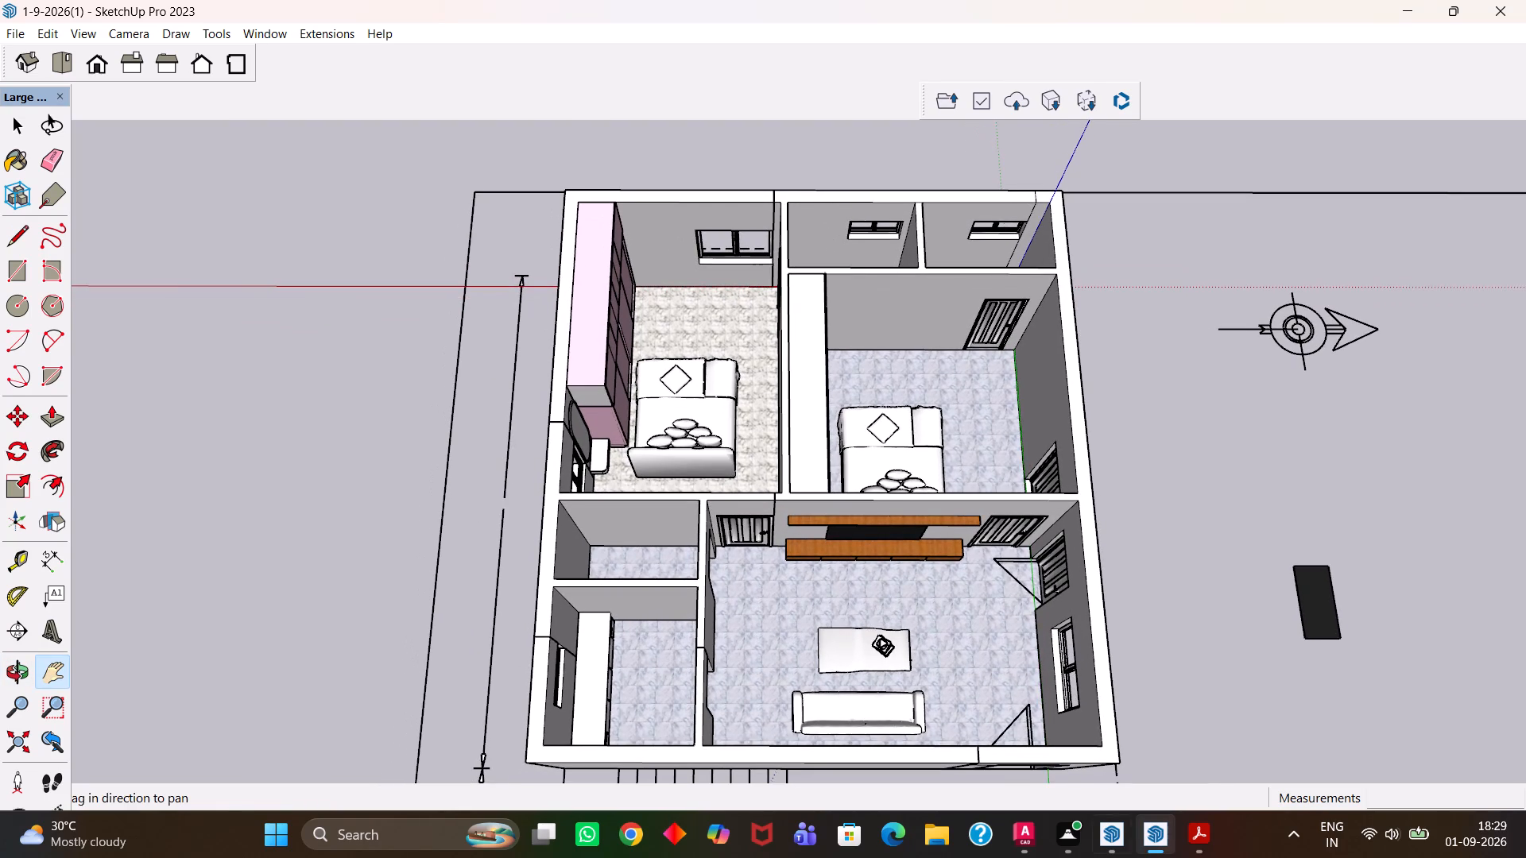
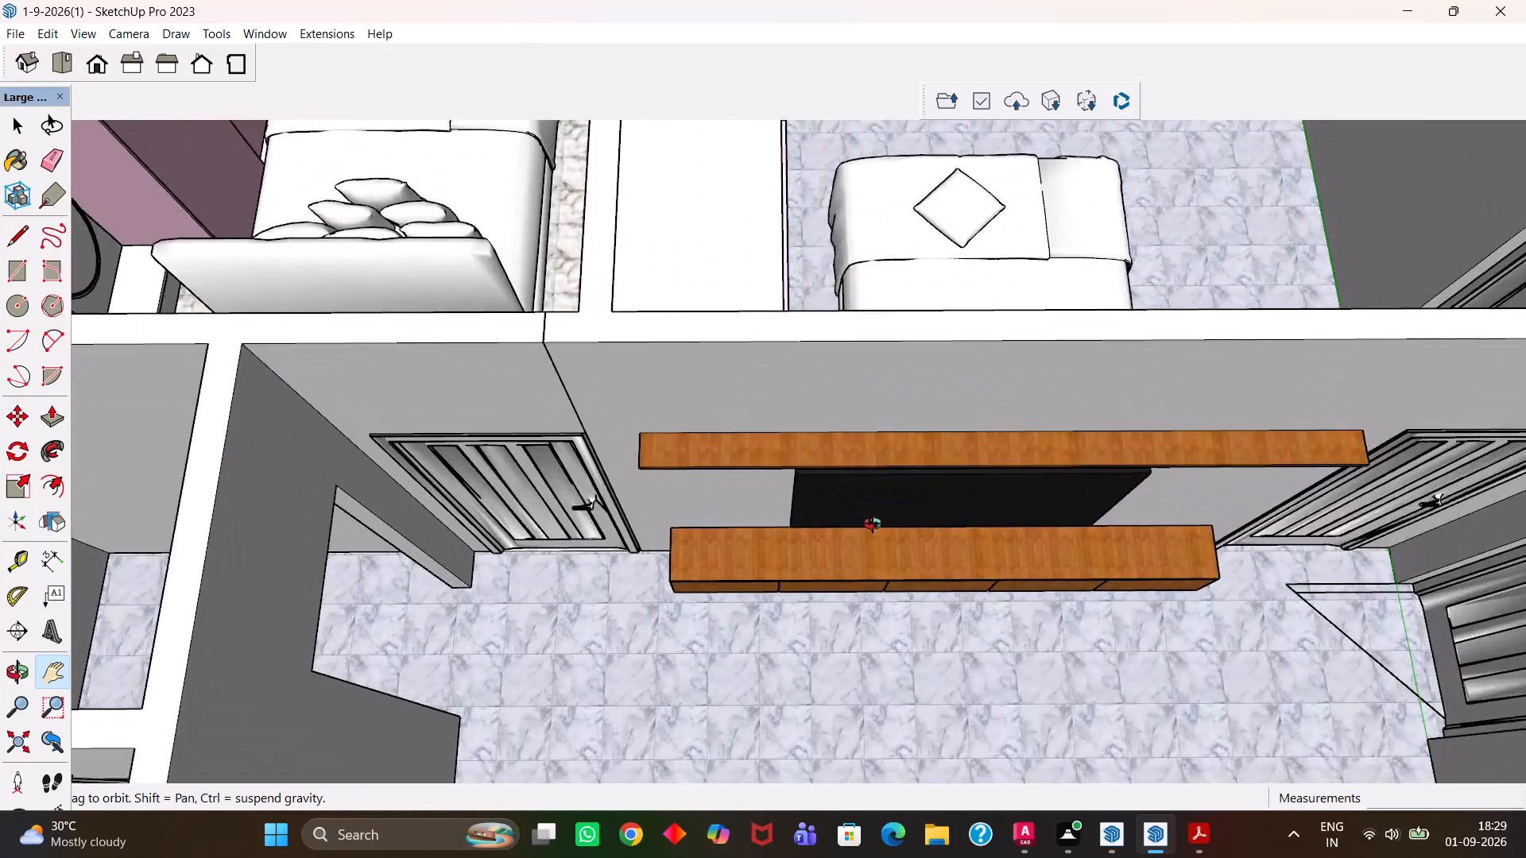
# Frame the house model from an elevated angle, with the living room's TV wall, both bedrooms and the kitchen in view.
pyautogui.scroll(2, 890, 449)
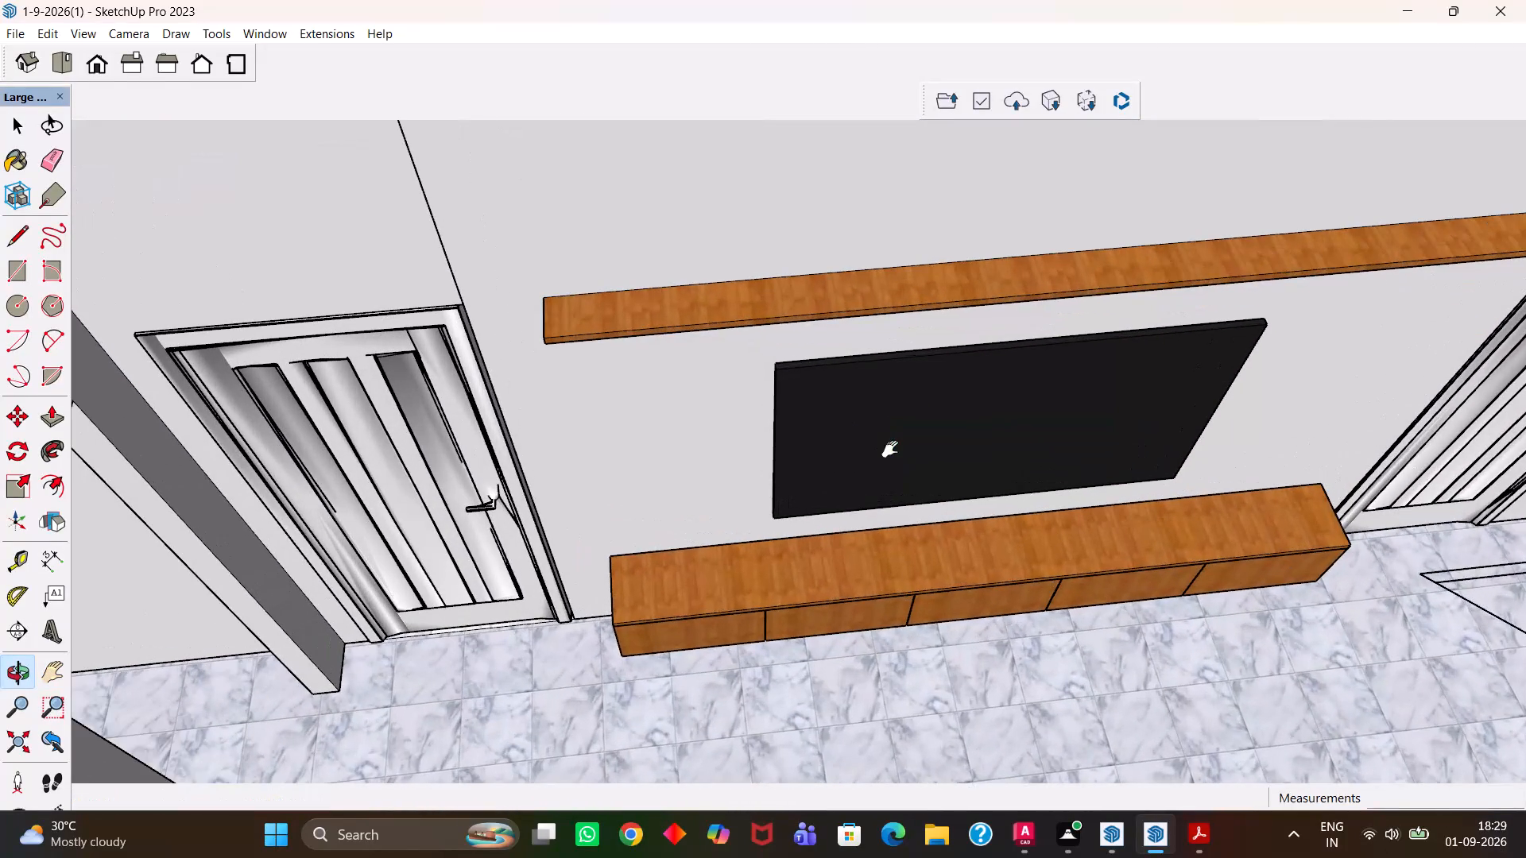
pyautogui.scroll(-6, 888, 450)
pyautogui.scroll(5, 889, 490)
pyautogui.scroll(-5, 889, 490)
pyautogui.moveTo(884, 488); pyautogui.dragTo(835, 571, button='middle')
pyautogui.scroll(1, 884, 488)
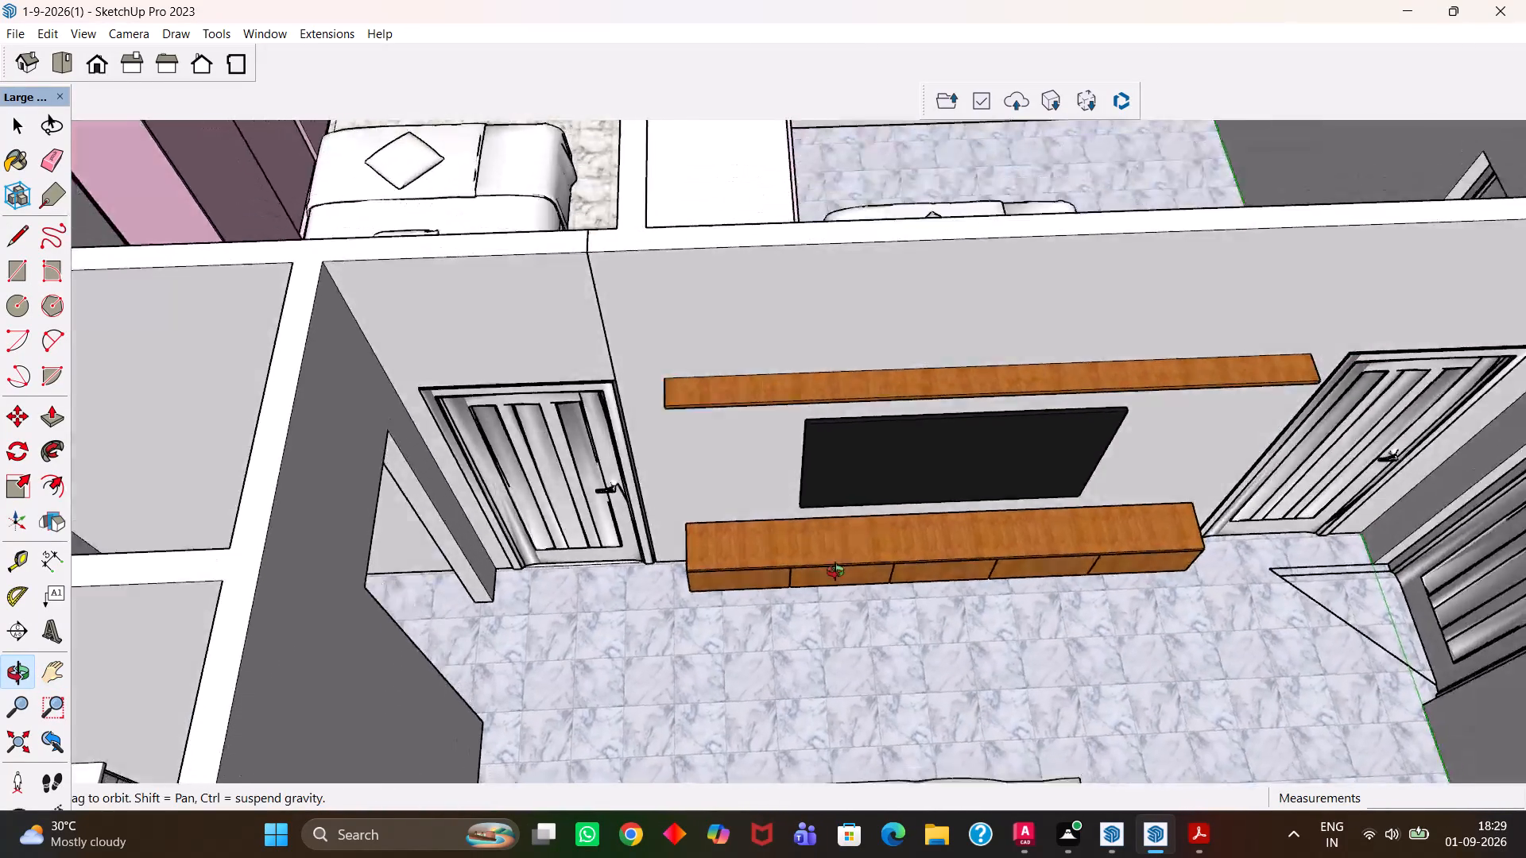
pyautogui.moveTo(835, 571); pyautogui.dragTo(831, 581, button='middle')
pyautogui.scroll(-16, 830, 583)
pyautogui.moveTo(832, 569); pyautogui.dragTo(827, 587, button='middle')
pyautogui.scroll(6, 832, 569)
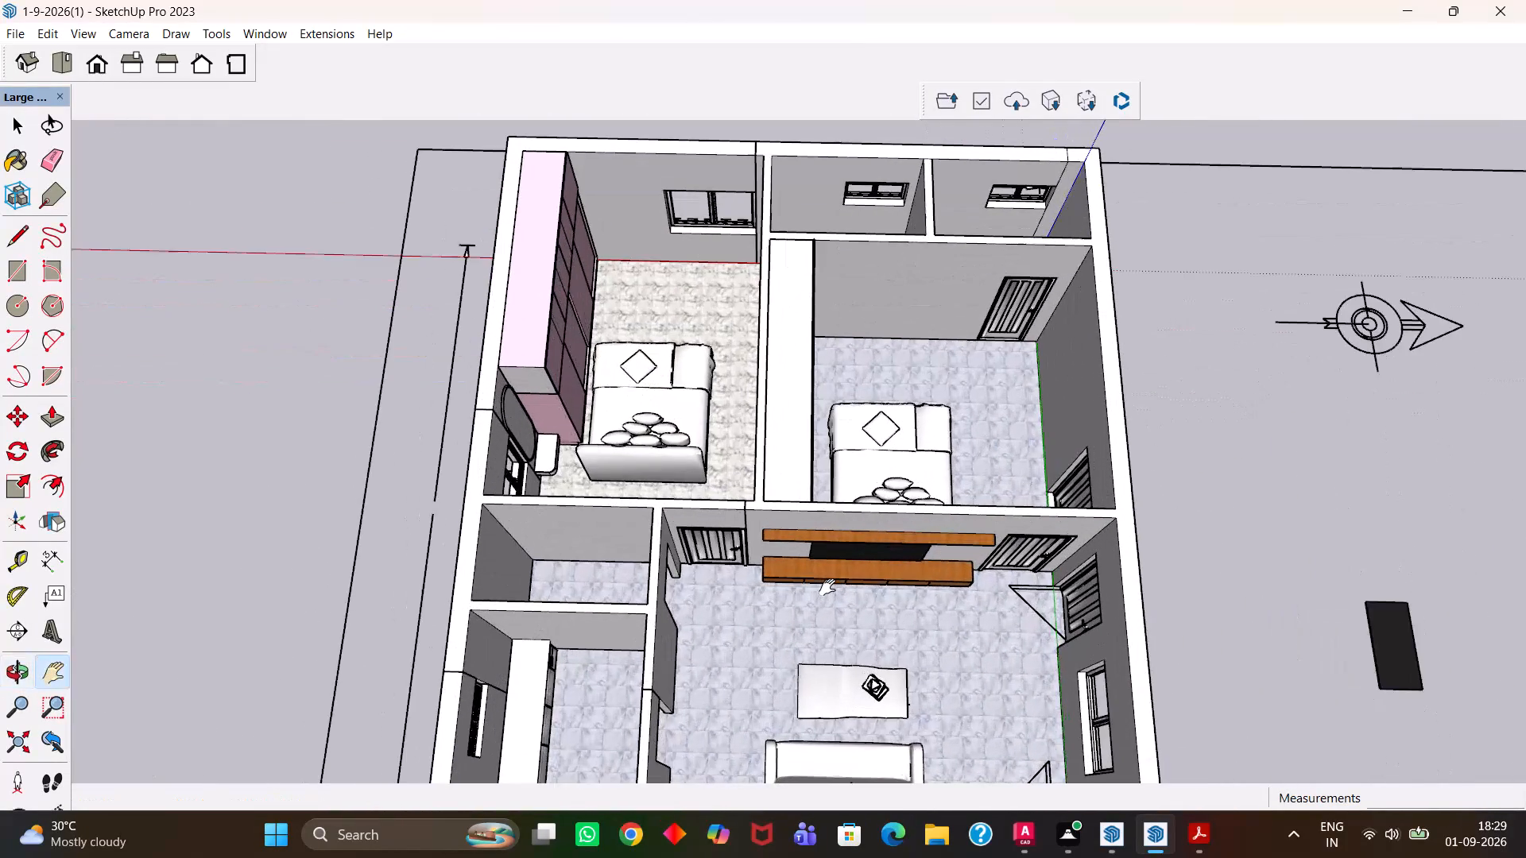
pyautogui.scroll(1, 827, 586)
pyautogui.moveTo(827, 586); pyautogui.dragTo(833, 517, button='middle')
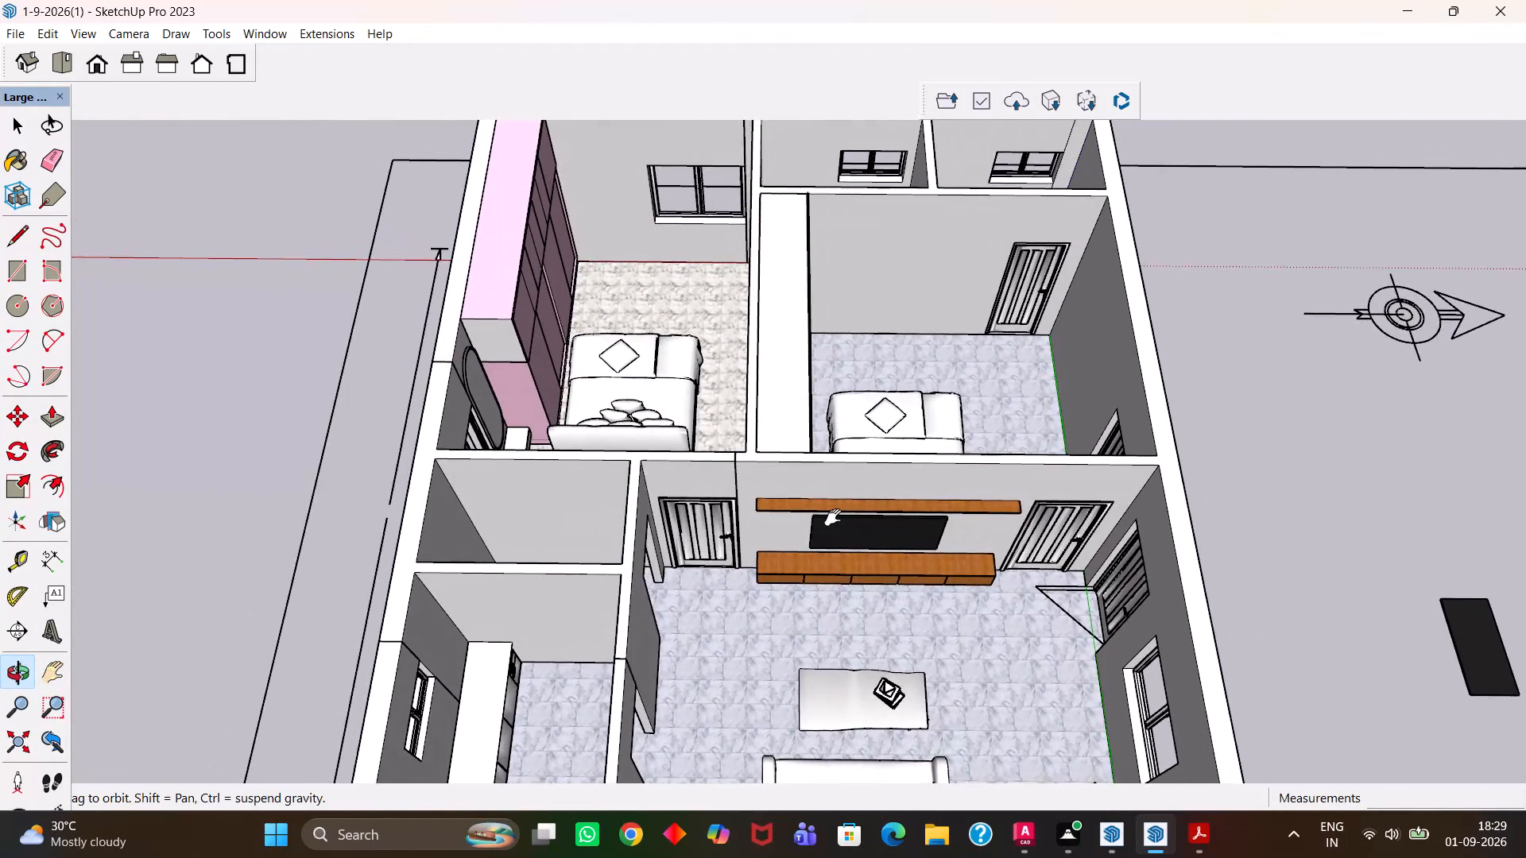
pyautogui.scroll(-1, 833, 517)
pyautogui.click(845, 539)
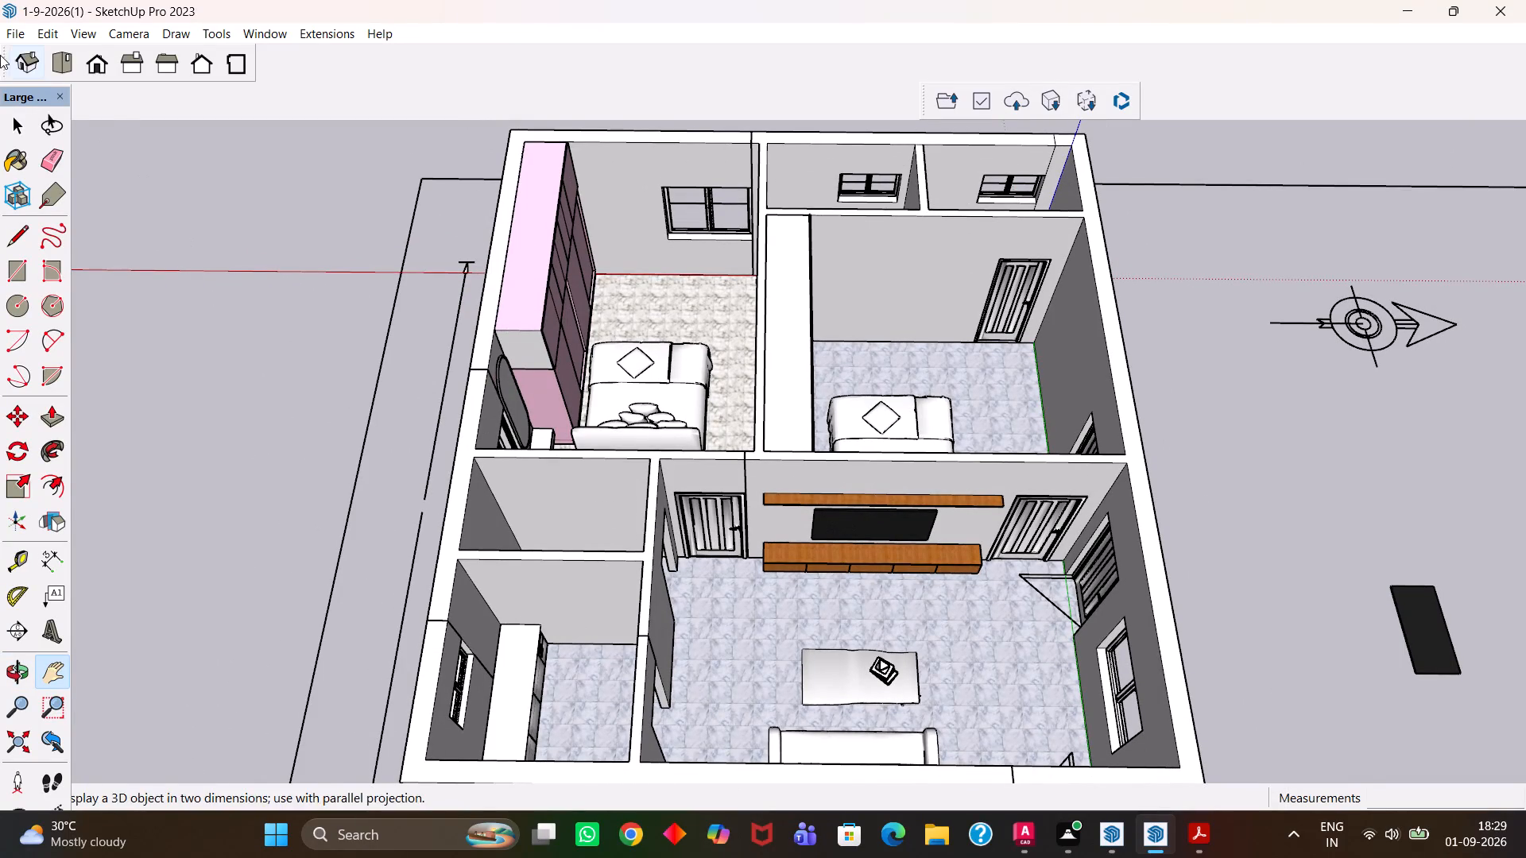
# Print the current model view using the Microsoft Print to PDF printer.
pyautogui.click(11, 34)
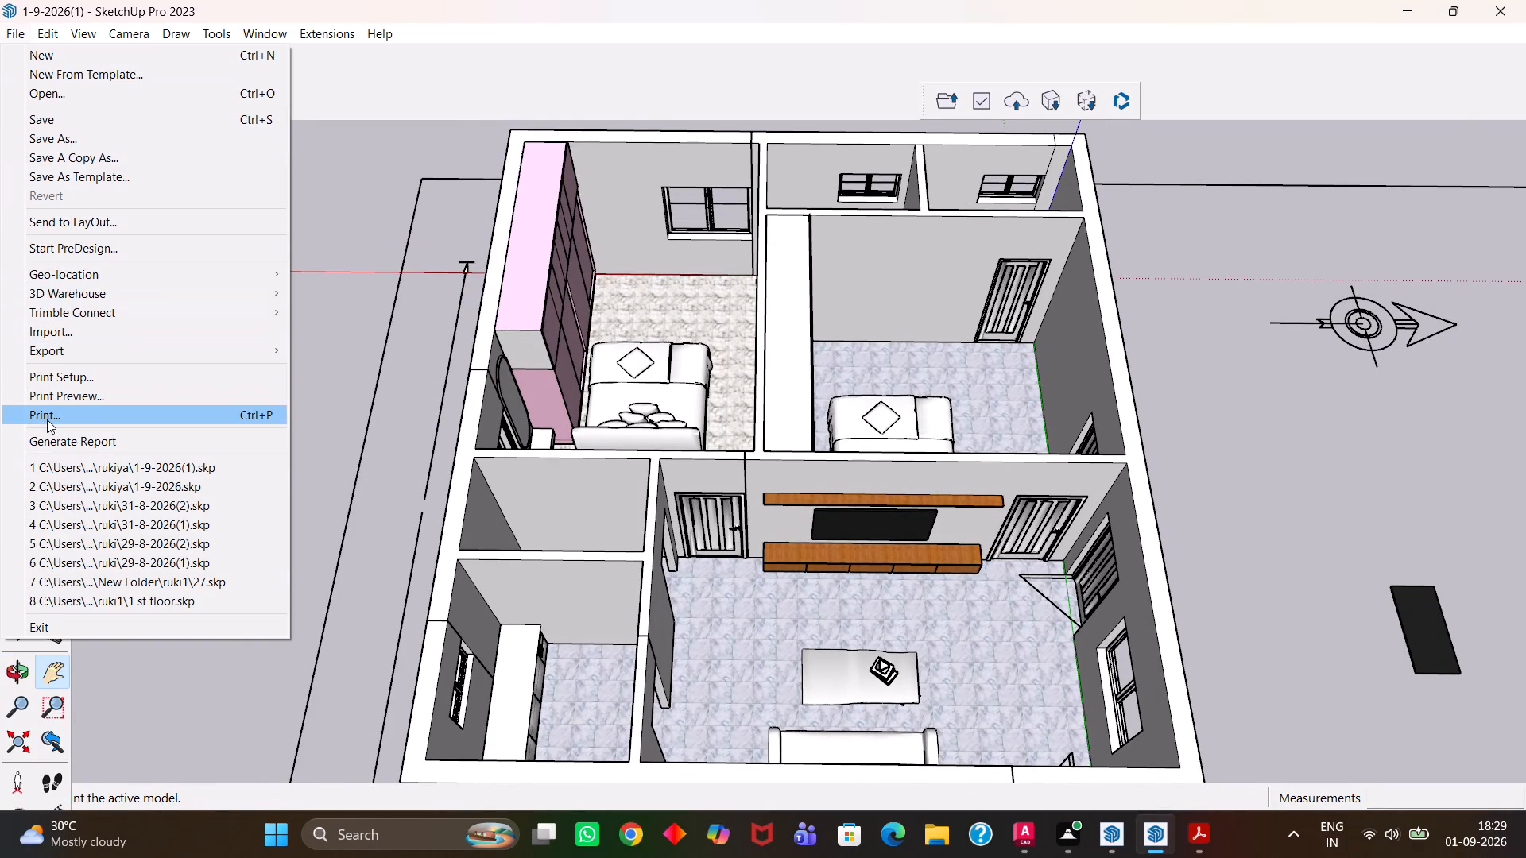
pyautogui.click(47, 419)
pyautogui.click(870, 647)
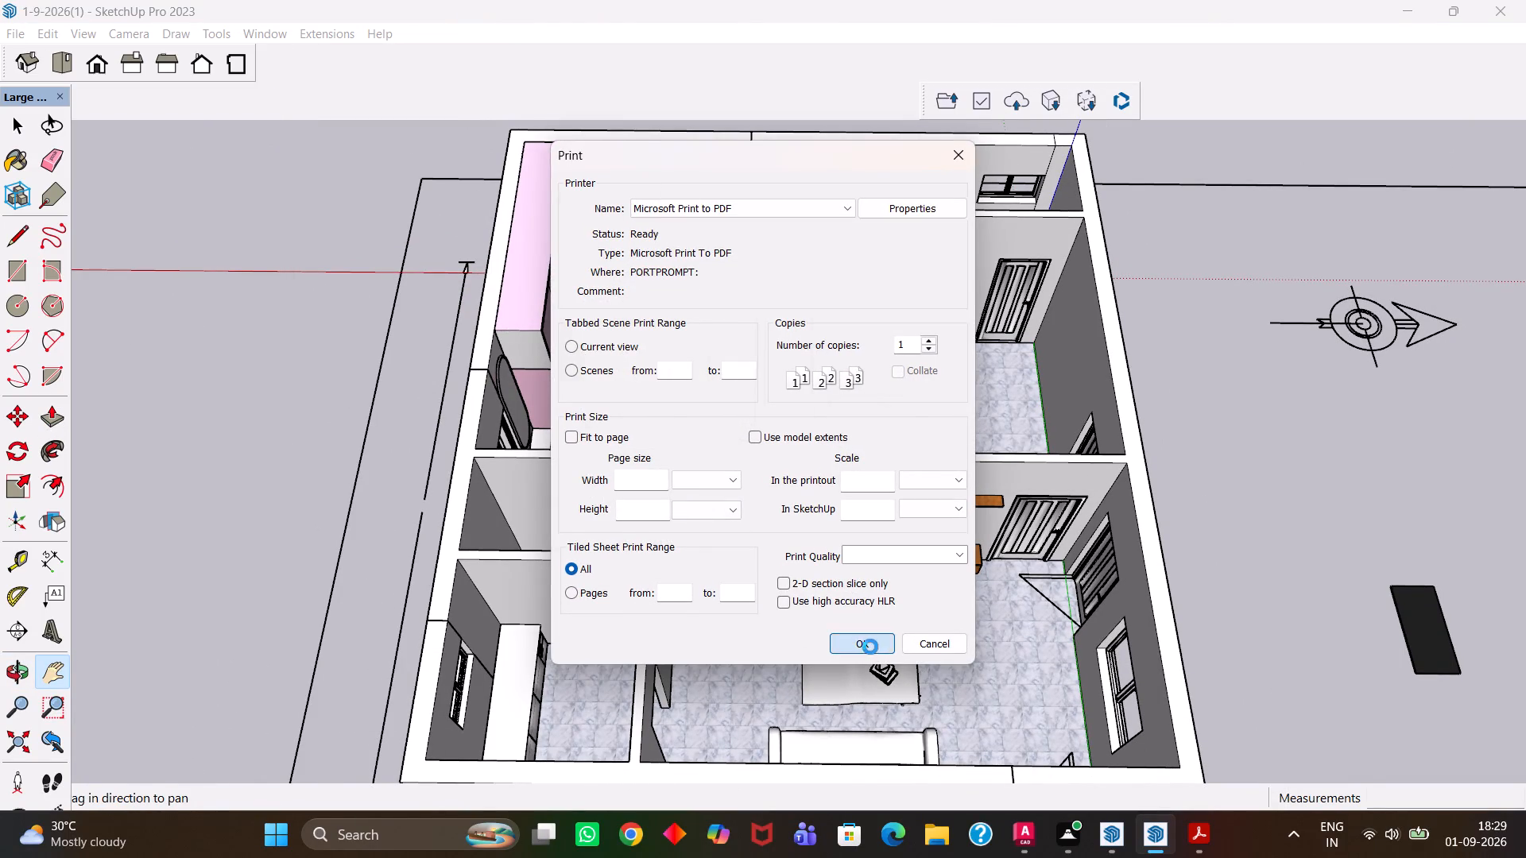
# Save the print output as a PDF named 1-9(3) in the rukiya folder inside New Folder.
pyautogui.scroll(-3, 694, 324)
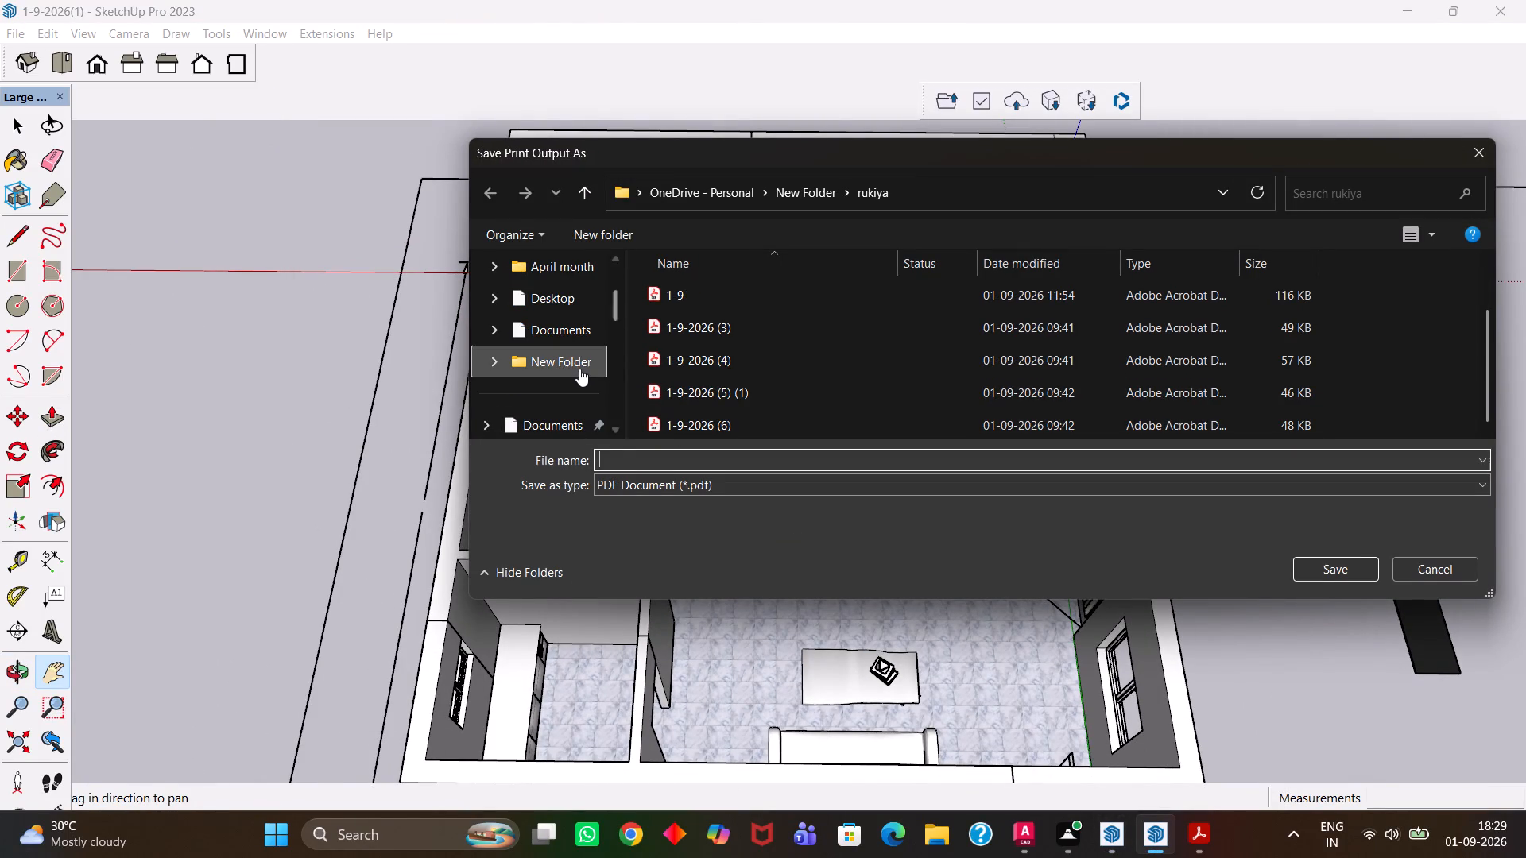
pyautogui.click(577, 369)
pyautogui.scroll(-2, 651, 354)
pyautogui.scroll(-2, 699, 405)
pyautogui.doubleClick(701, 458)
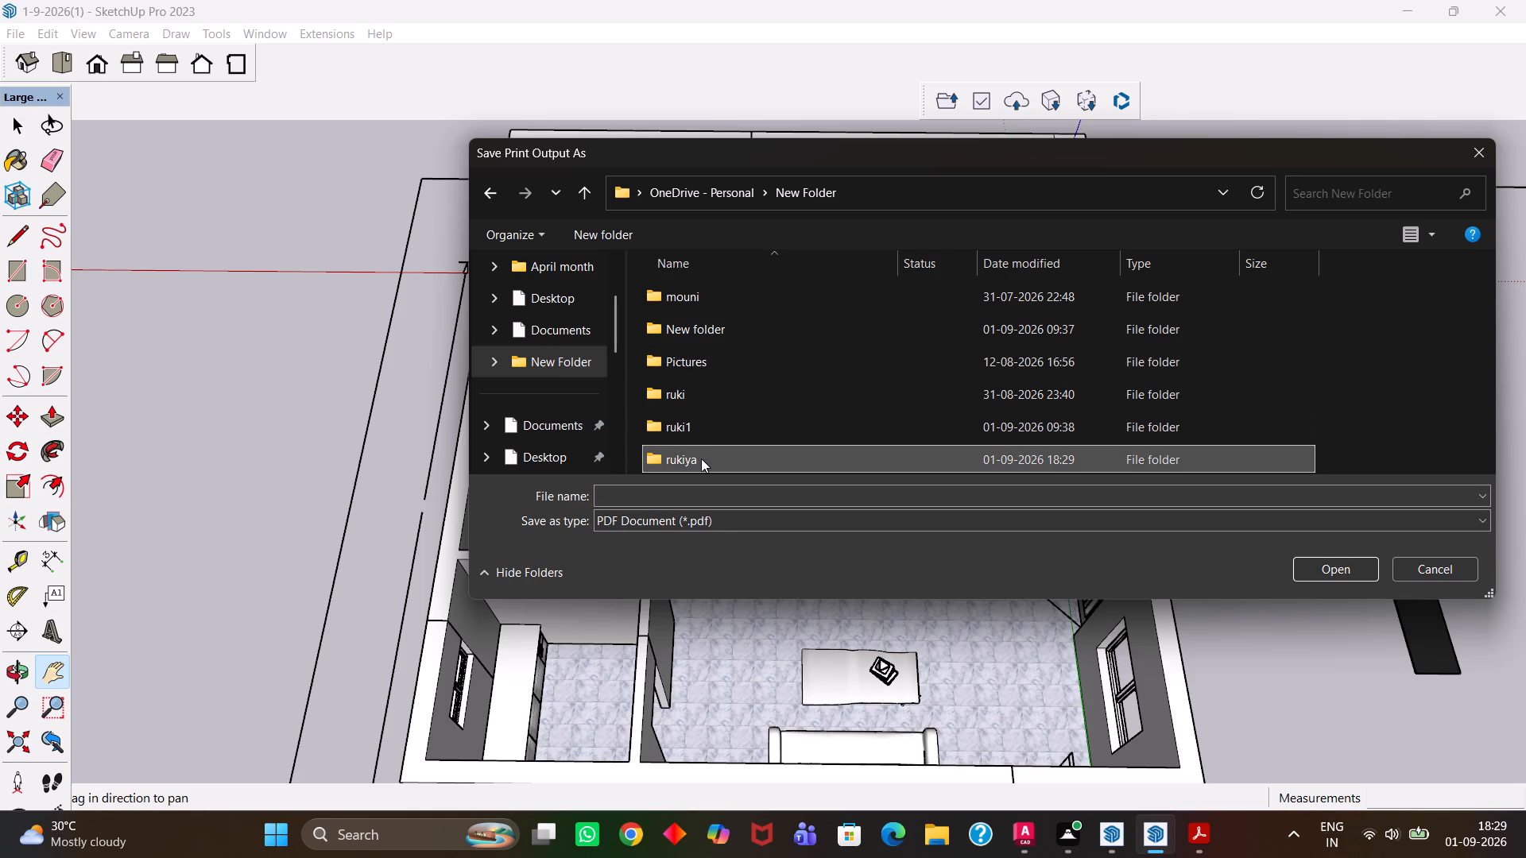
pyautogui.scroll(-8, 779, 360)
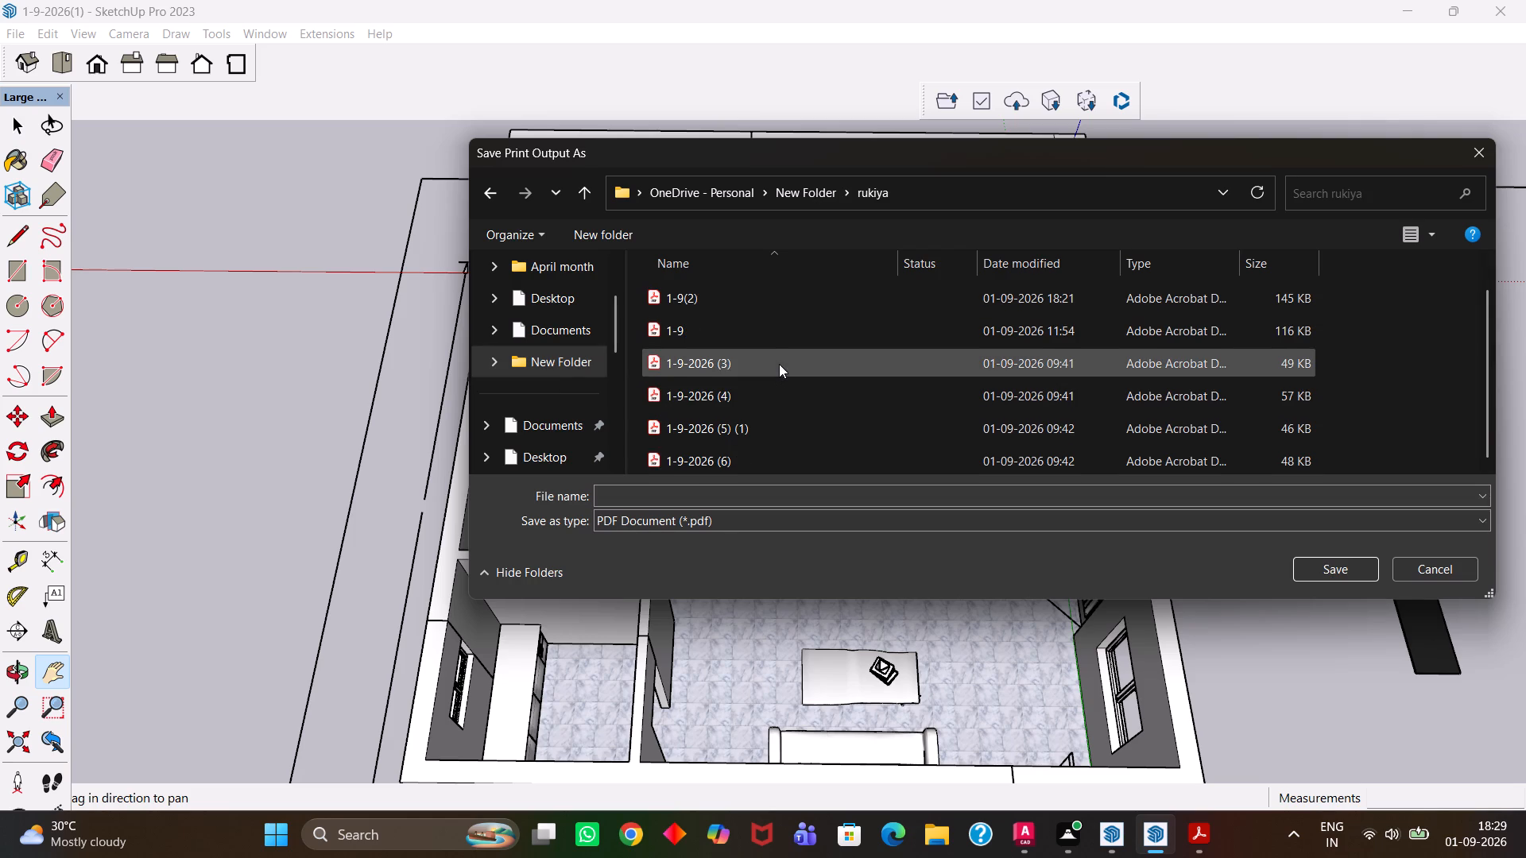
pyautogui.scroll(6, 779, 364)
pyautogui.click(641, 506)
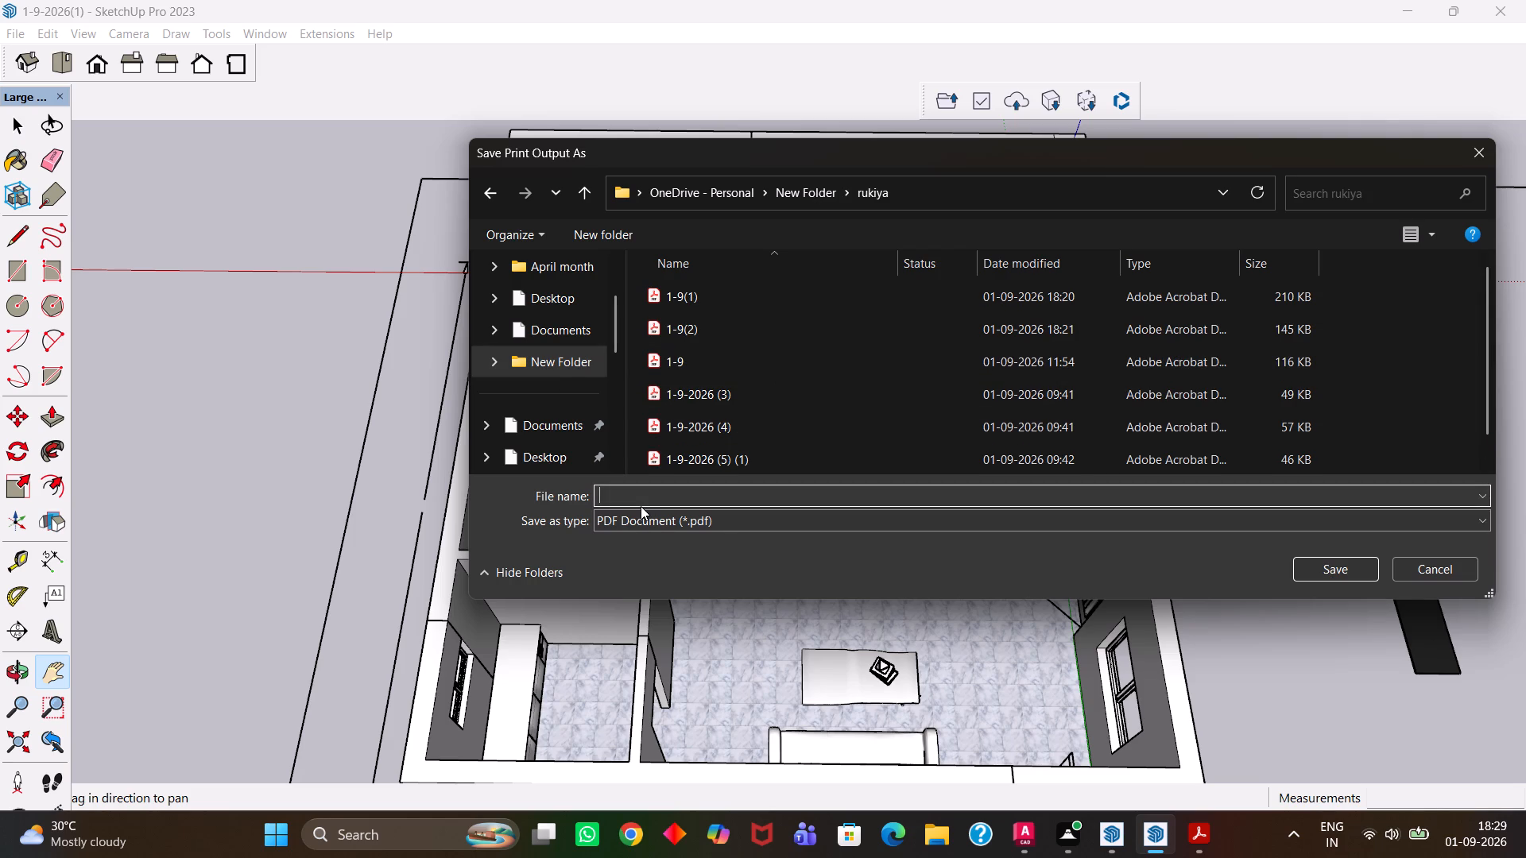
pyautogui.press('-')
pyautogui.press('BackSpace')
pyautogui.write('1-9')
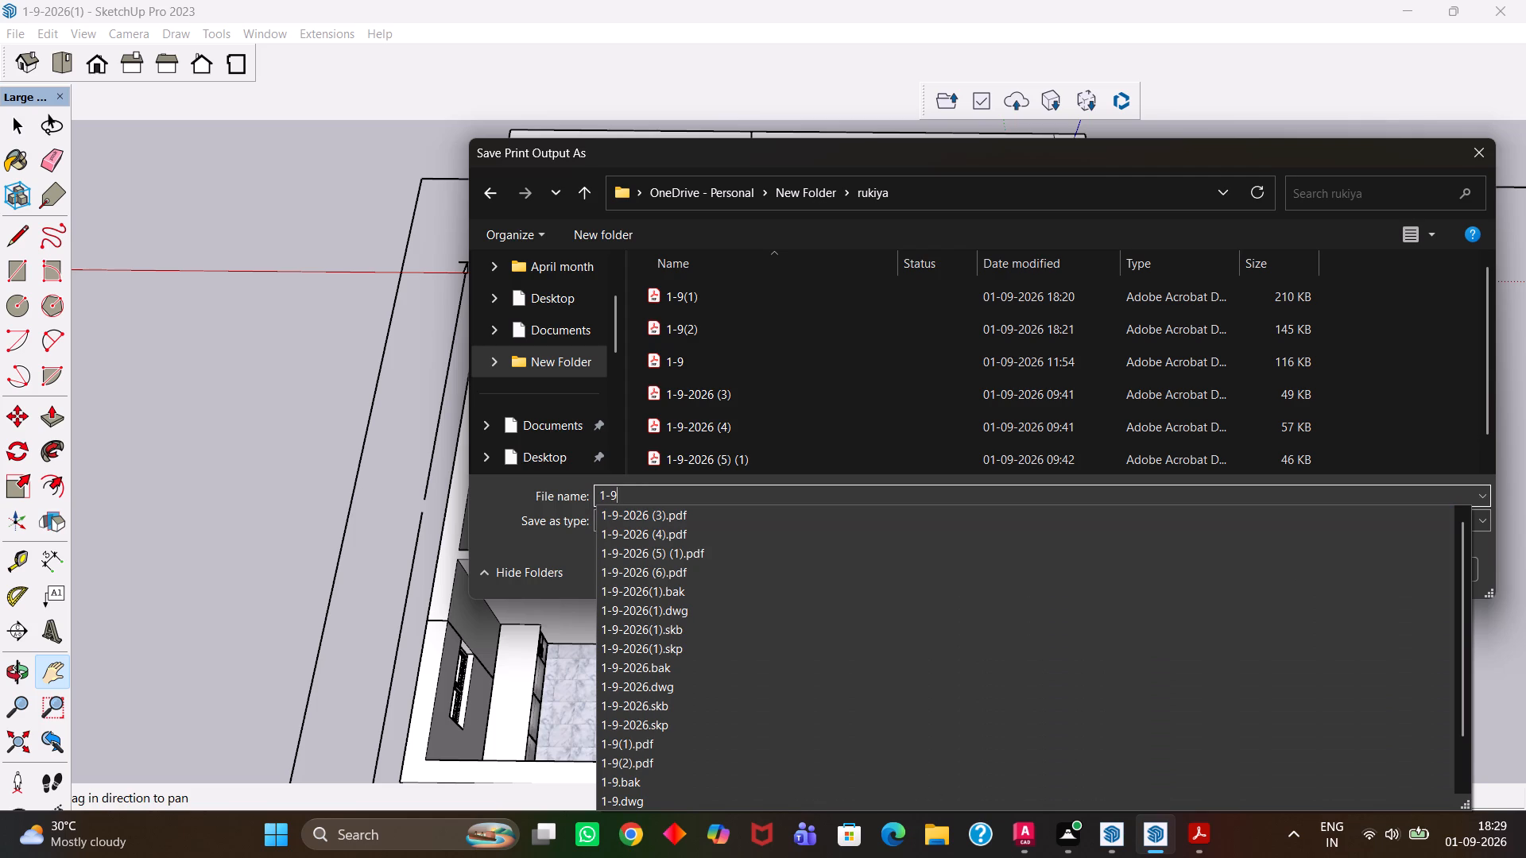
pyautogui.press('9')
pyautogui.press('BackSpace')
pyautogui.hotkey('shift', '(')
pyautogui.press('3')
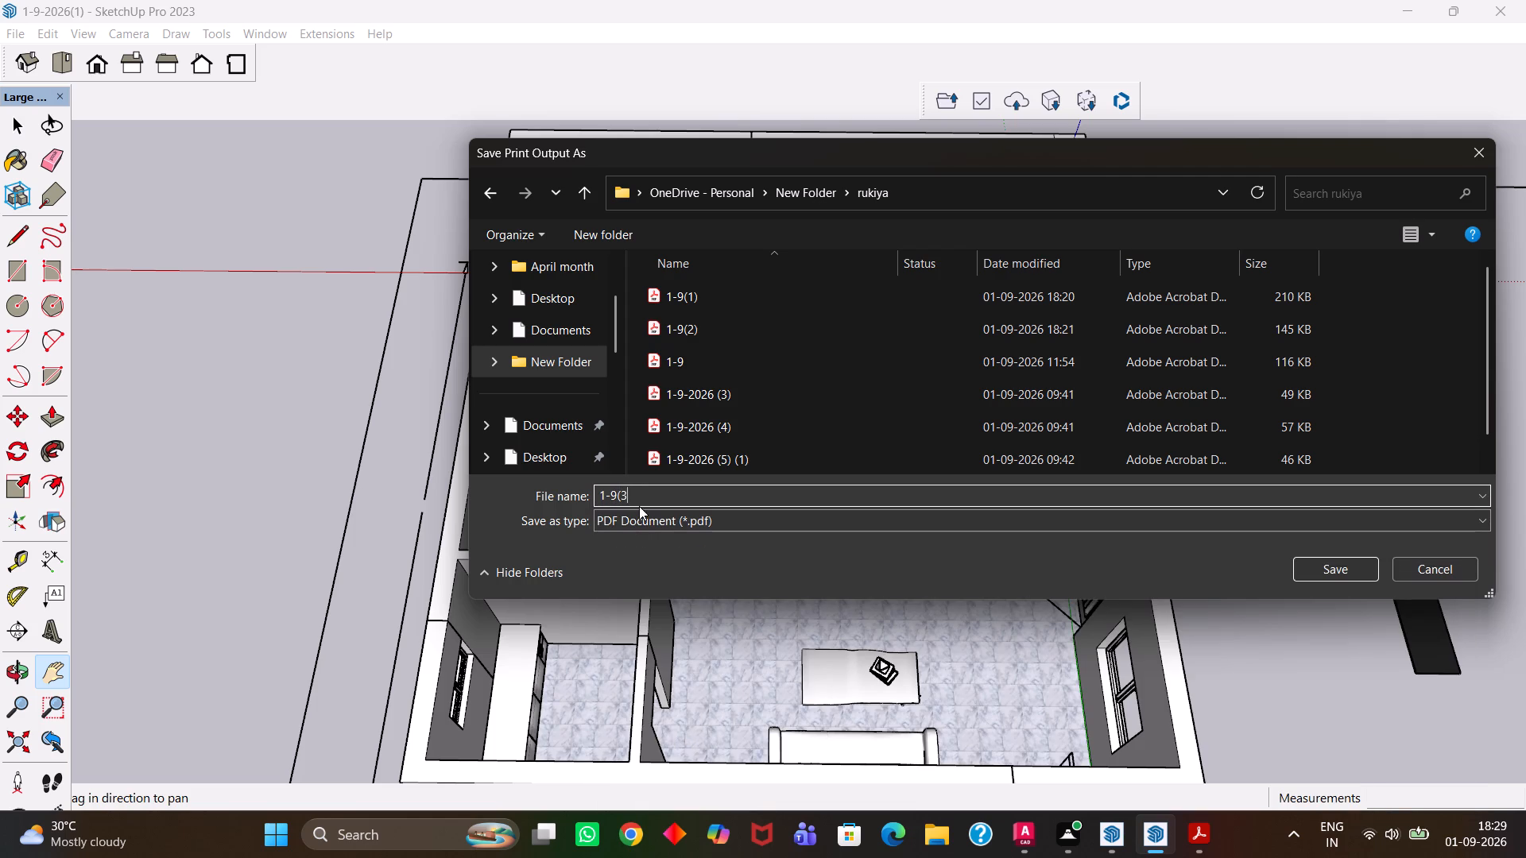
pyautogui.press('0')
pyautogui.press('BackSpace')
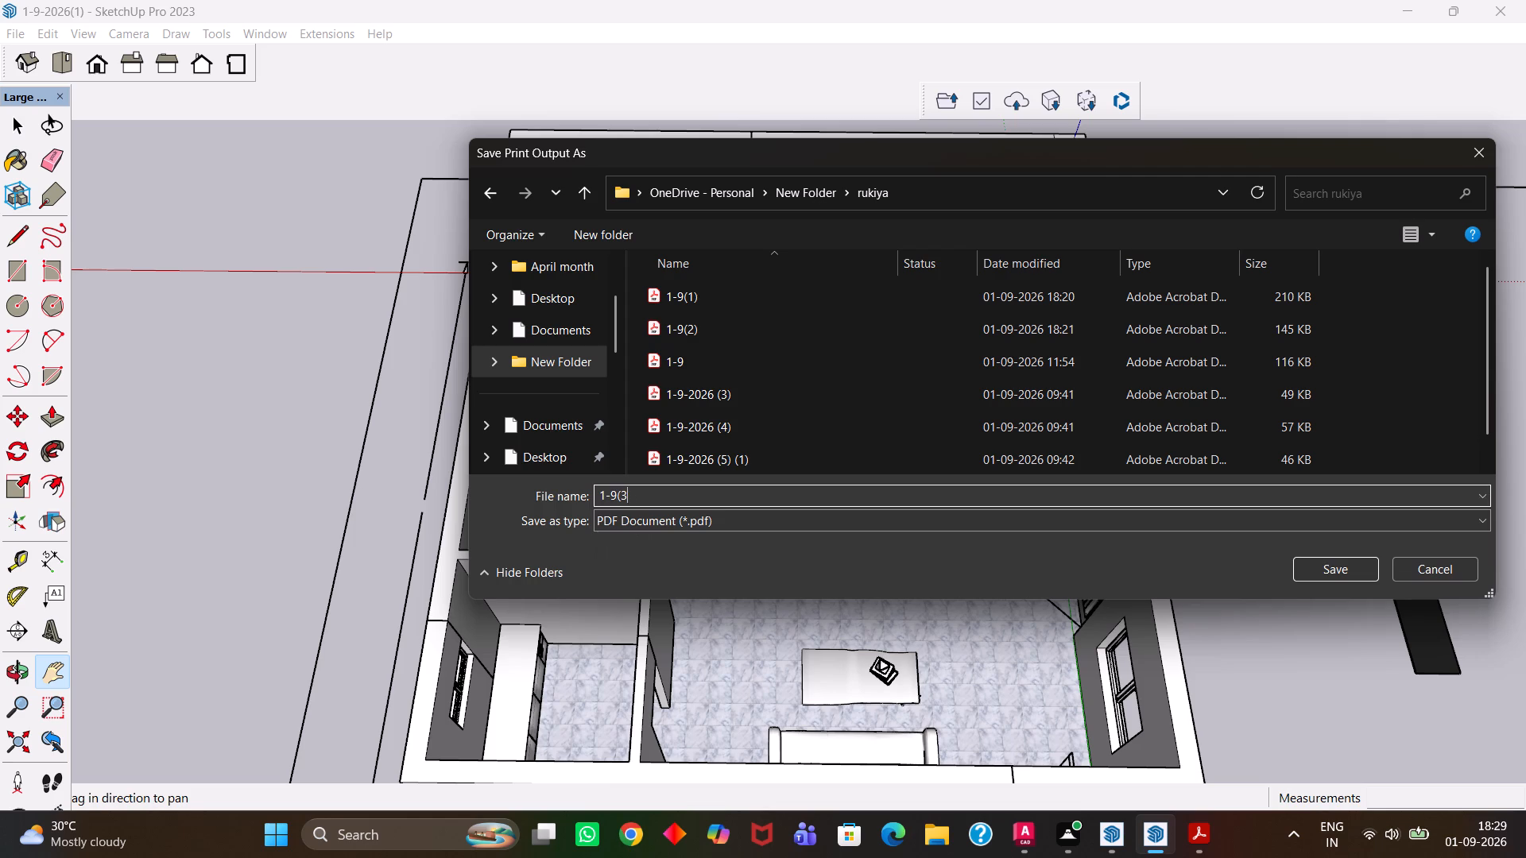
pyautogui.press('0')
pyautogui.press('BackSpace')
pyautogui.press('0')
pyautogui.press('BackSpace')
pyautogui.hotkey('shift', ')')
pyautogui.click(1354, 571)
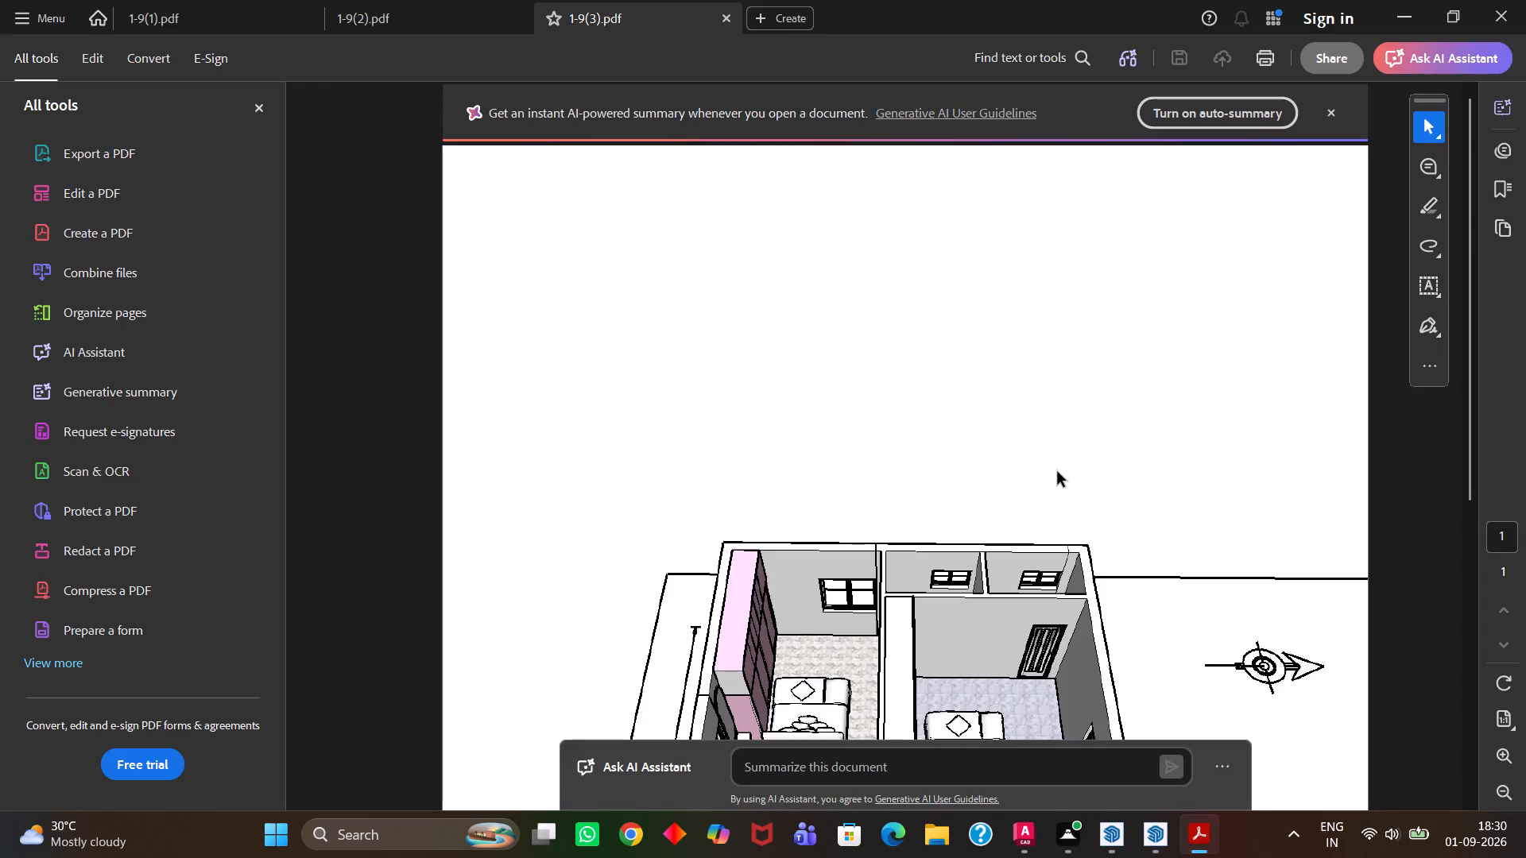
# Examine the printed house view in 1-9(3).pdf in Adobe Acrobat.
pyautogui.scroll(-11, 1055, 477)
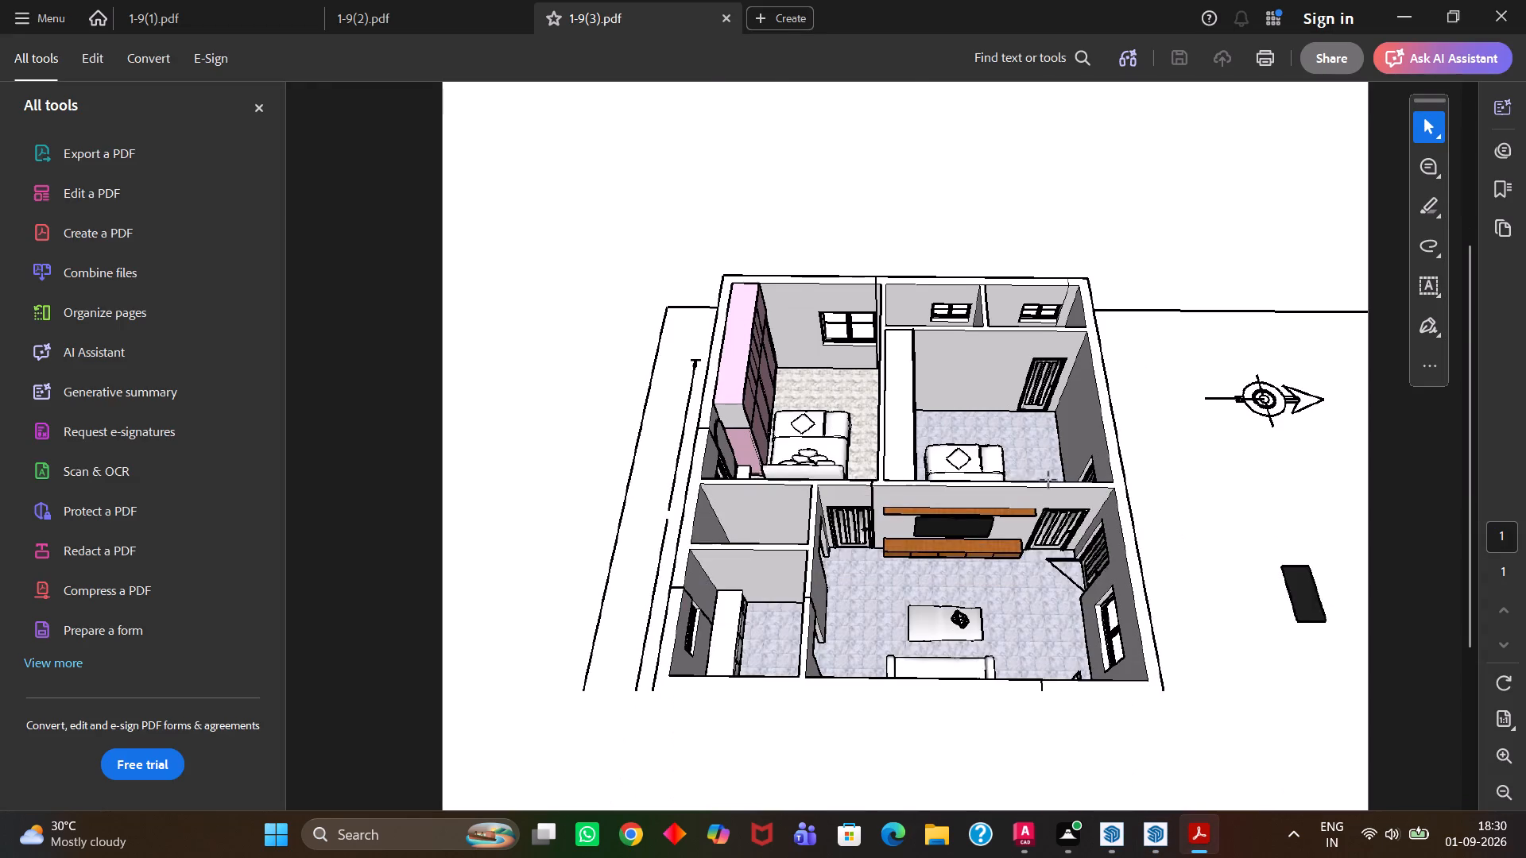
pyautogui.scroll(-3, 1049, 481)
pyautogui.scroll(5, 1045, 478)
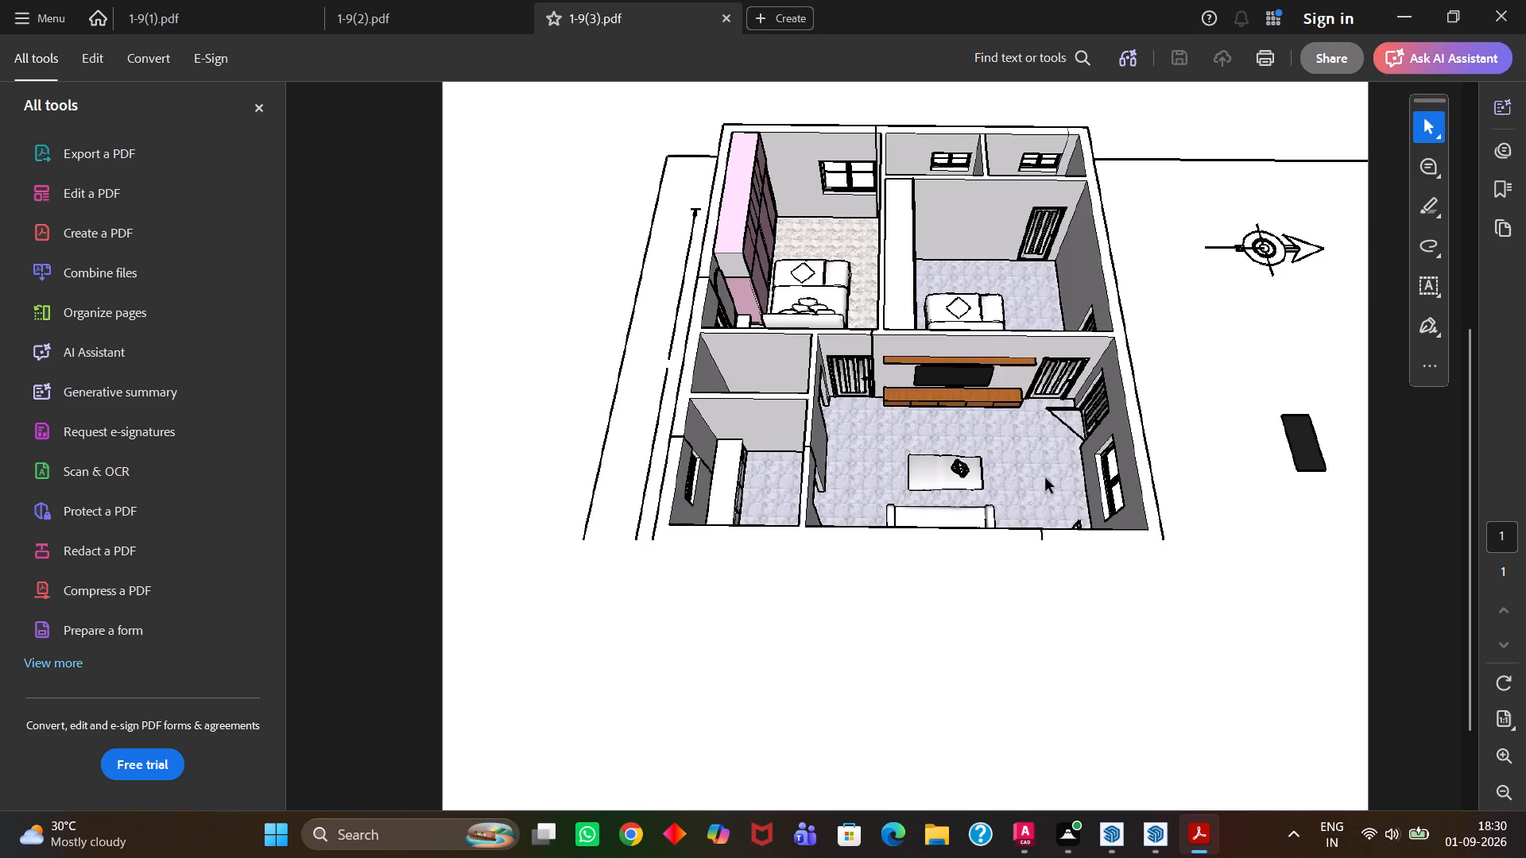
pyautogui.scroll(4, 1045, 478)
pyautogui.scroll(-3, 1044, 478)
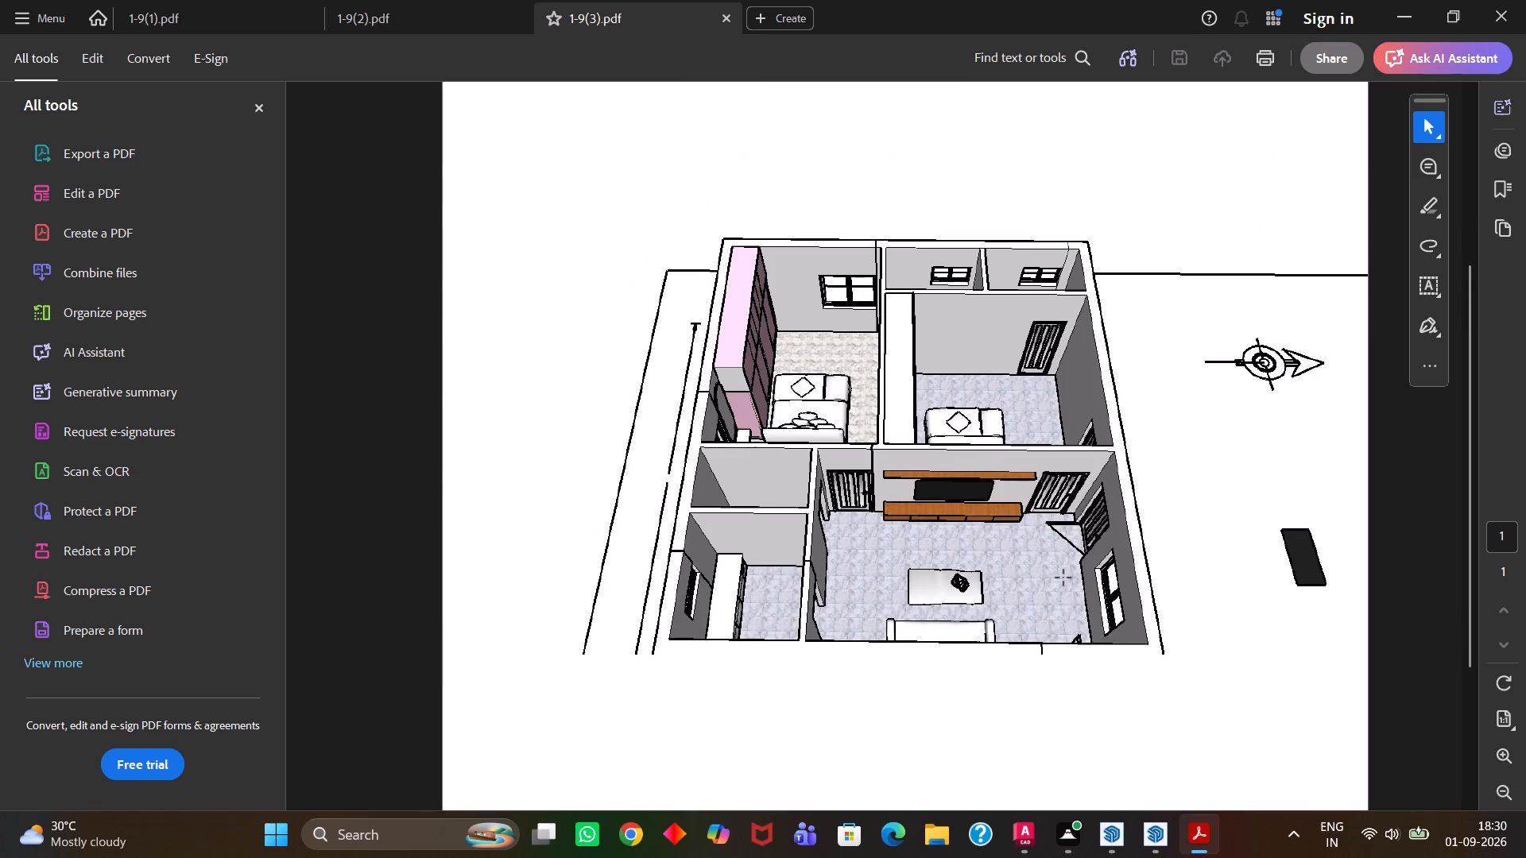
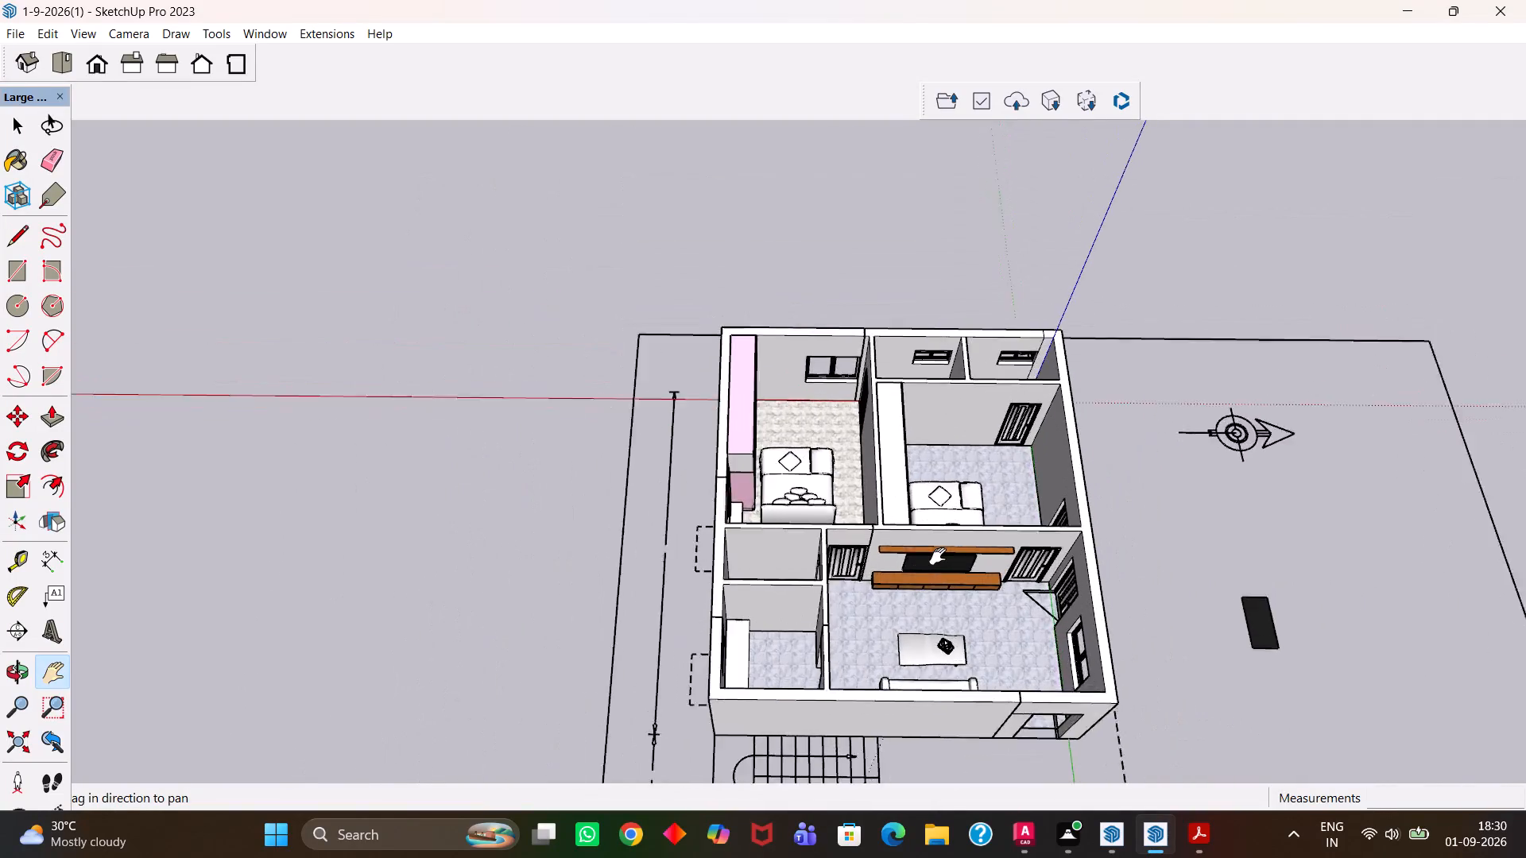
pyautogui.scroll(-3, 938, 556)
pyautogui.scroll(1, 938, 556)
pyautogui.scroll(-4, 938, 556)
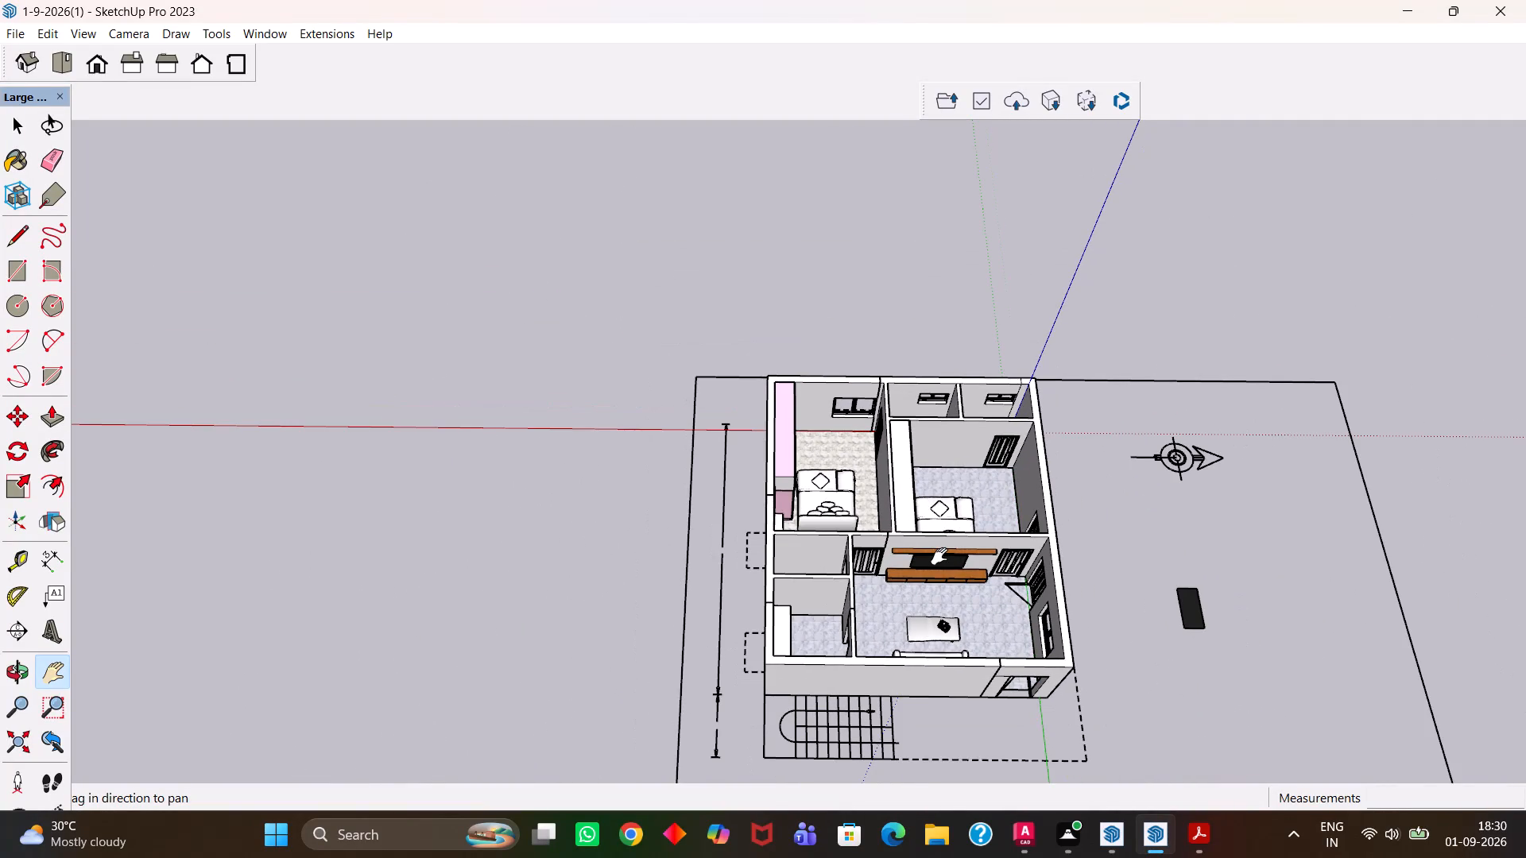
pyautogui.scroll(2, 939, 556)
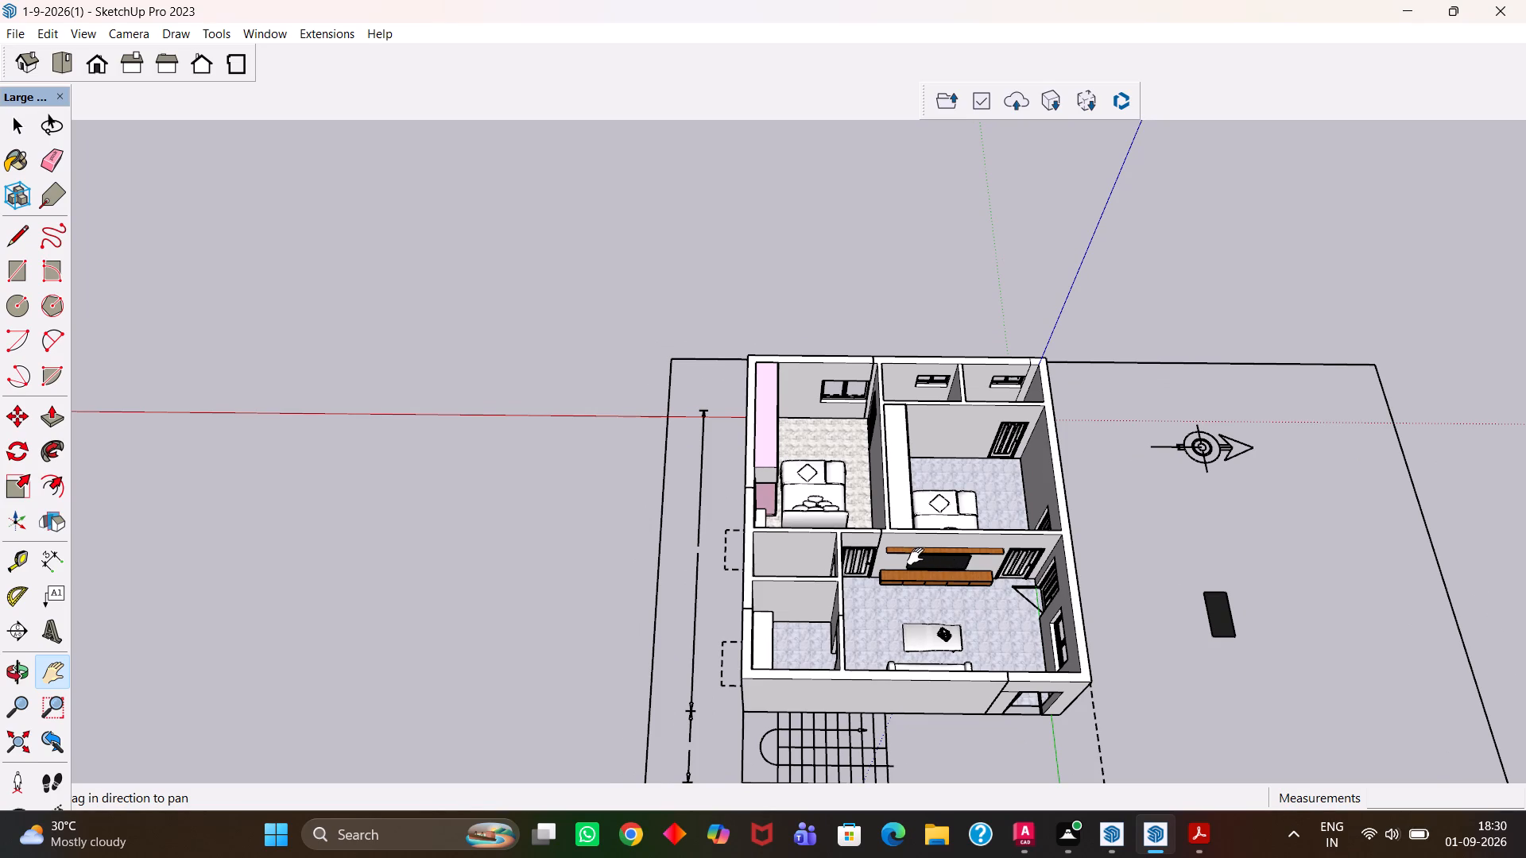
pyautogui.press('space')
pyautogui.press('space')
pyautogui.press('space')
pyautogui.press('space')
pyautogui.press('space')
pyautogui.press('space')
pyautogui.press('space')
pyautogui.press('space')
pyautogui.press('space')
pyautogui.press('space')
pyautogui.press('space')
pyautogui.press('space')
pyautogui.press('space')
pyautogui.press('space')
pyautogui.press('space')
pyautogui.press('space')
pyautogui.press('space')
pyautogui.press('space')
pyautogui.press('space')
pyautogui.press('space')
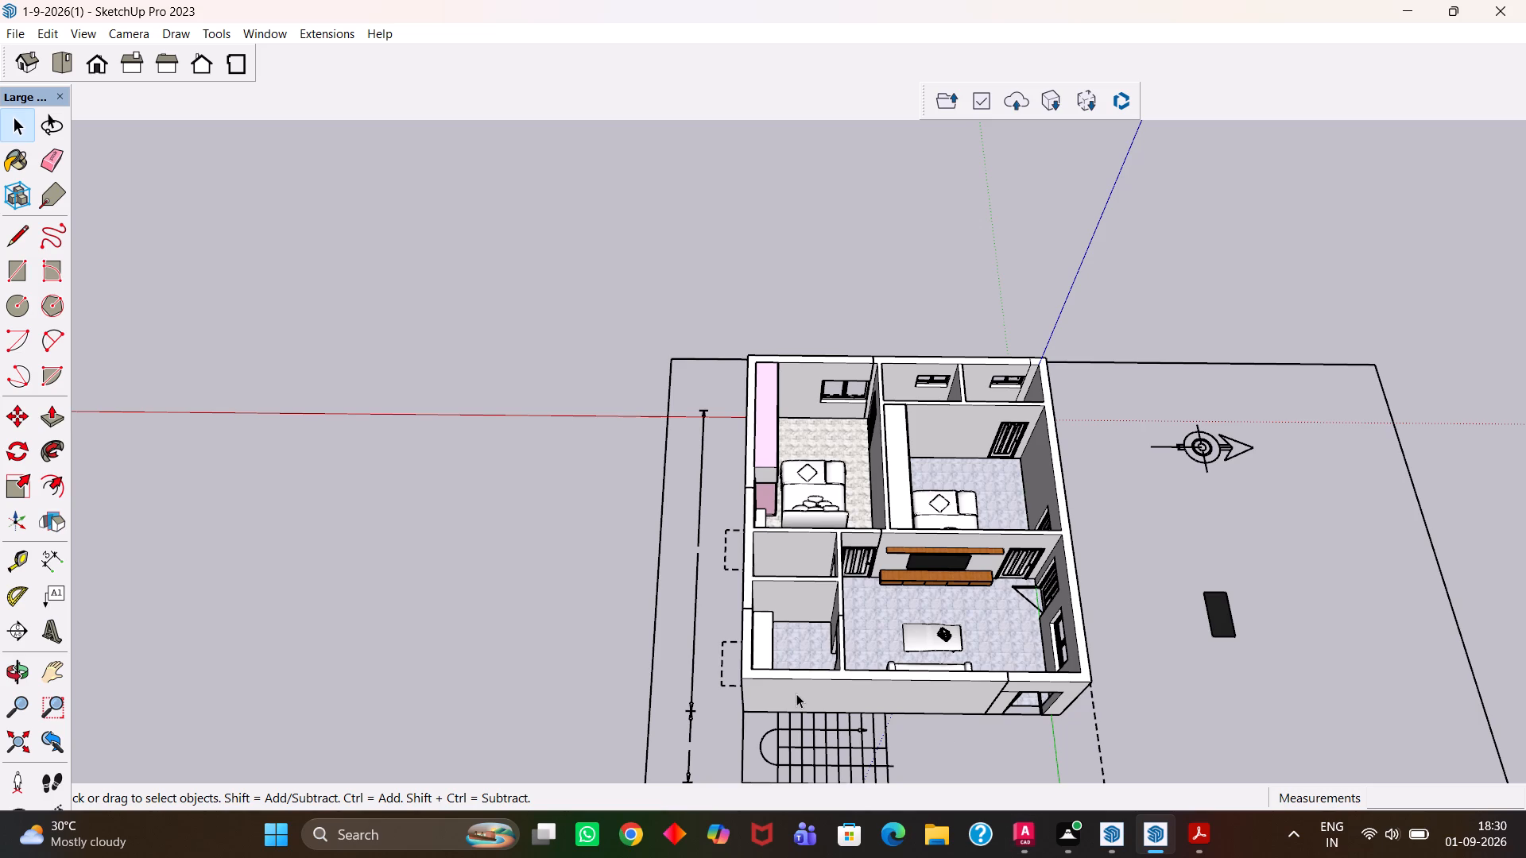
# Sample the pink Color L01 material from the wardrobe in the marble-floored bedroom for painting.
pyautogui.scroll(-5, 858, 559)
pyautogui.scroll(12, 859, 562)
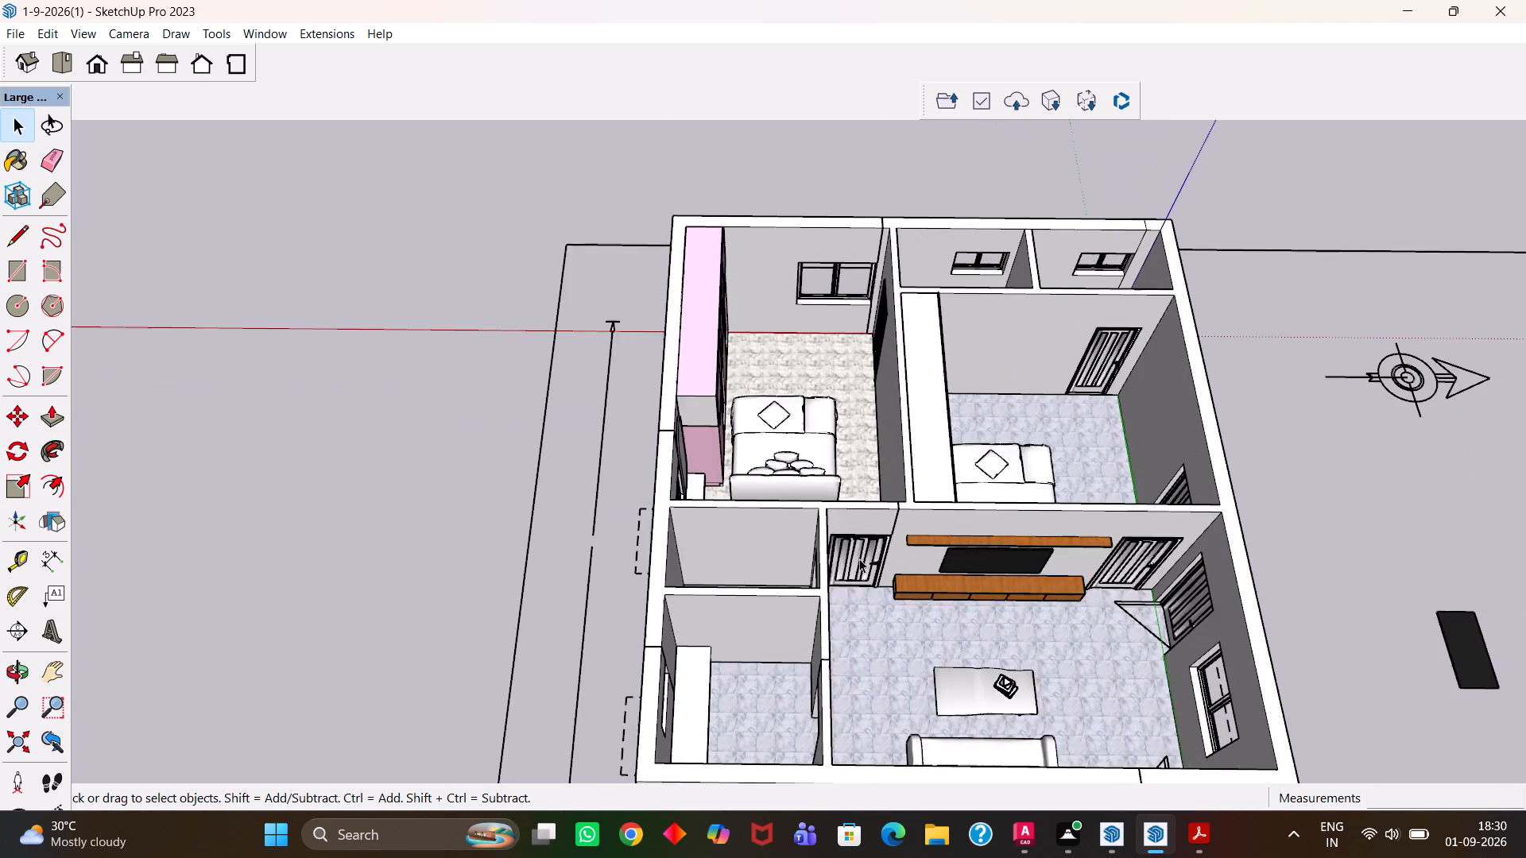
pyautogui.scroll(5, 859, 558)
pyautogui.scroll(-11, 835, 539)
pyautogui.scroll(2, 867, 539)
pyautogui.moveTo(867, 539); pyautogui.dragTo(1054, 560, button='middle')
pyautogui.scroll(1, 1036, 551)
pyautogui.scroll(-5, 911, 551)
pyautogui.scroll(2, 777, 528)
pyautogui.moveTo(775, 528); pyautogui.dragTo(999, 500, button='middle')
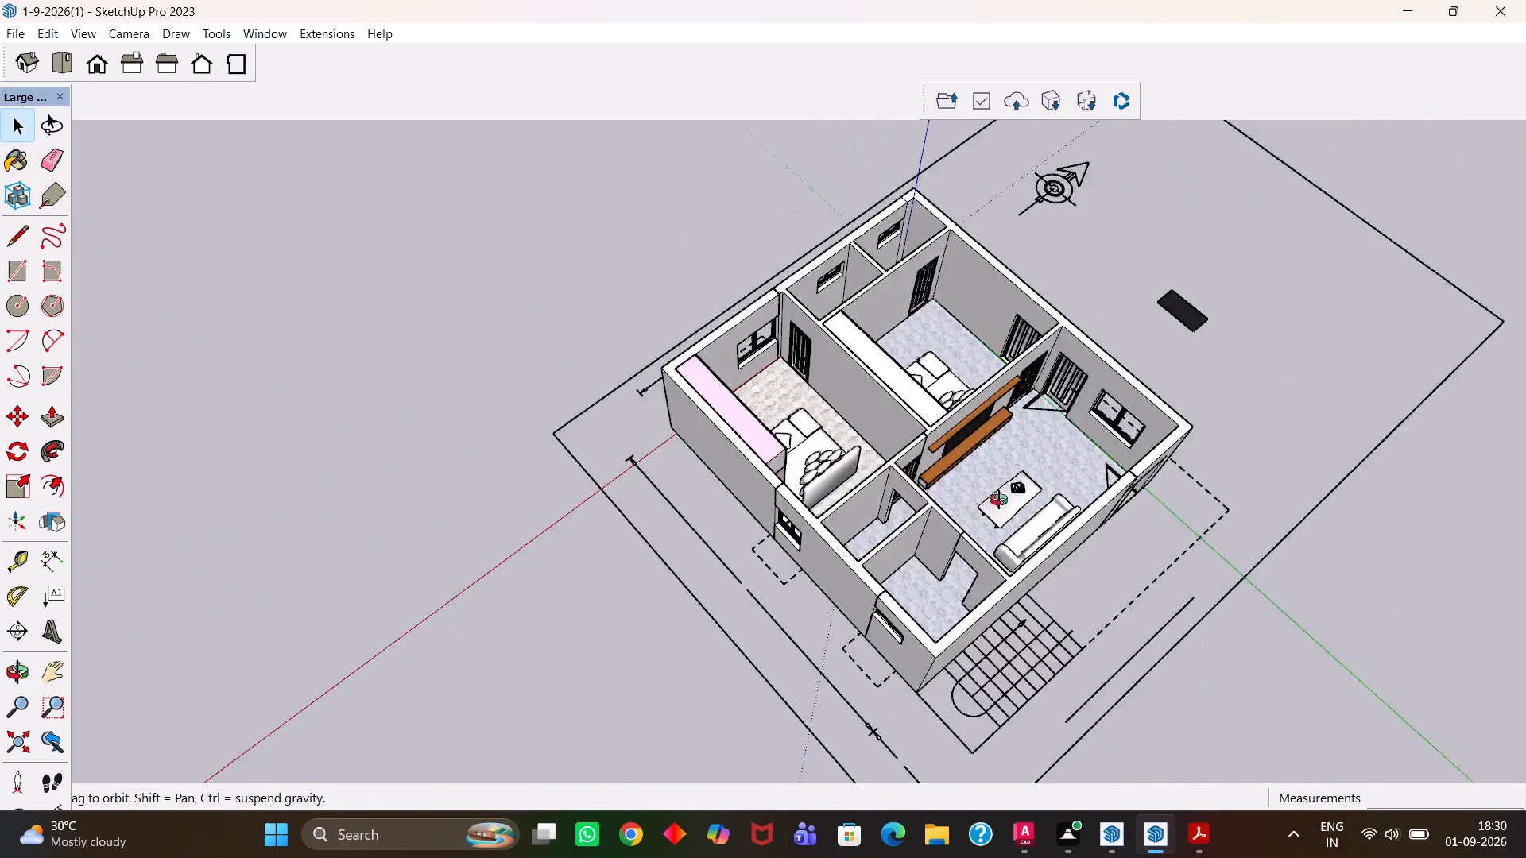
pyautogui.scroll(1, 999, 500)
pyautogui.moveTo(999, 500); pyautogui.dragTo(1001, 454, button='middle')
pyautogui.scroll(2, 1001, 454)
pyautogui.scroll(-6, 1001, 454)
pyautogui.scroll(2, 976, 462)
pyautogui.moveTo(965, 463); pyautogui.dragTo(754, 510, button='middle')
pyautogui.scroll(10, 785, 454)
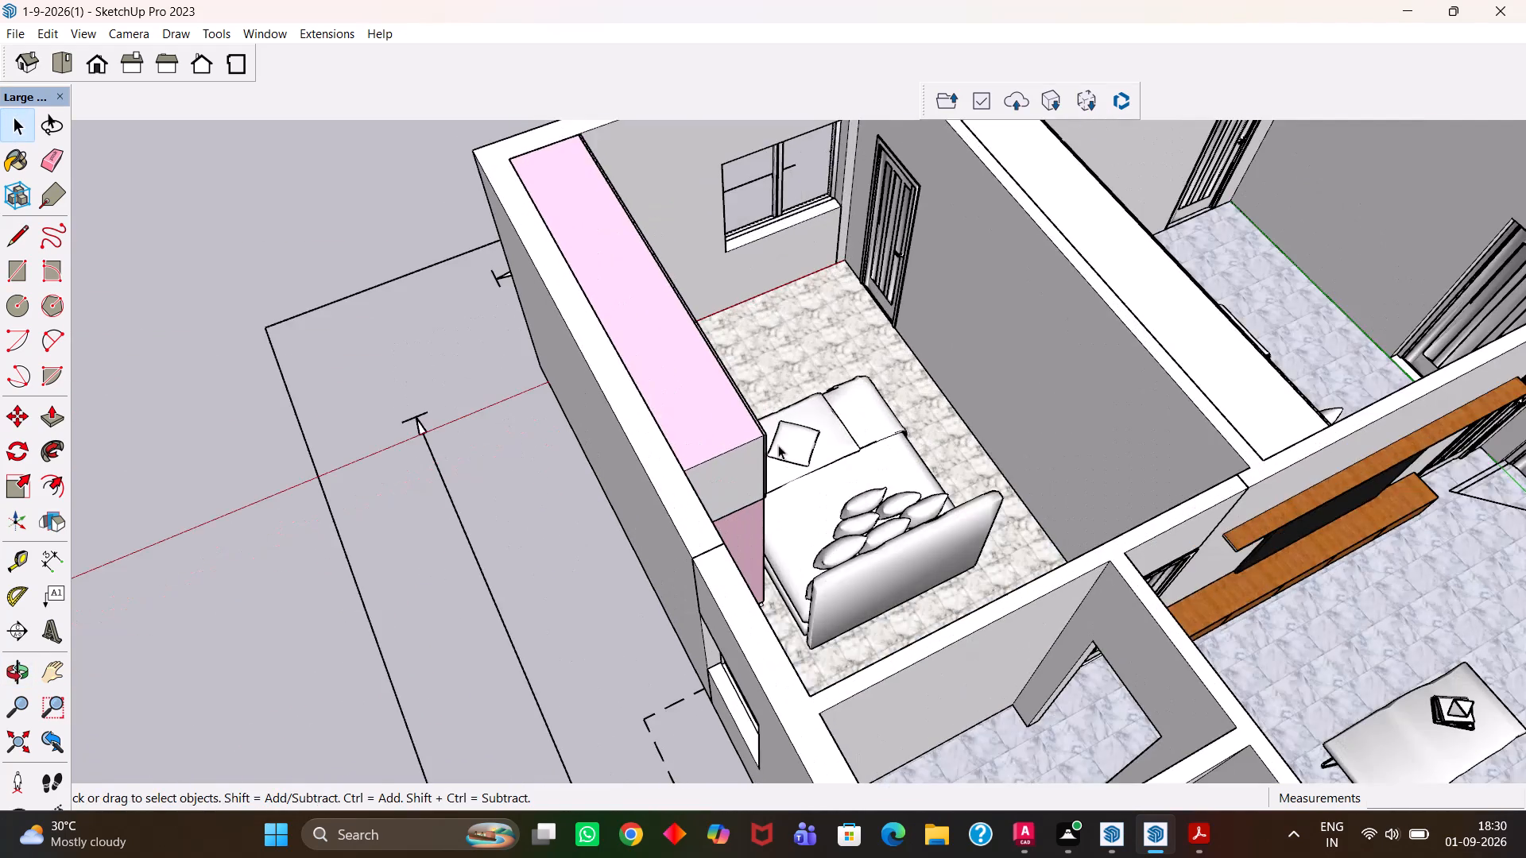
pyautogui.moveTo(778, 445); pyautogui.dragTo(682, 445, button='middle')
pyautogui.scroll(7, 741, 445)
pyautogui.press('b')
pyautogui.scroll(1, 666, 422)
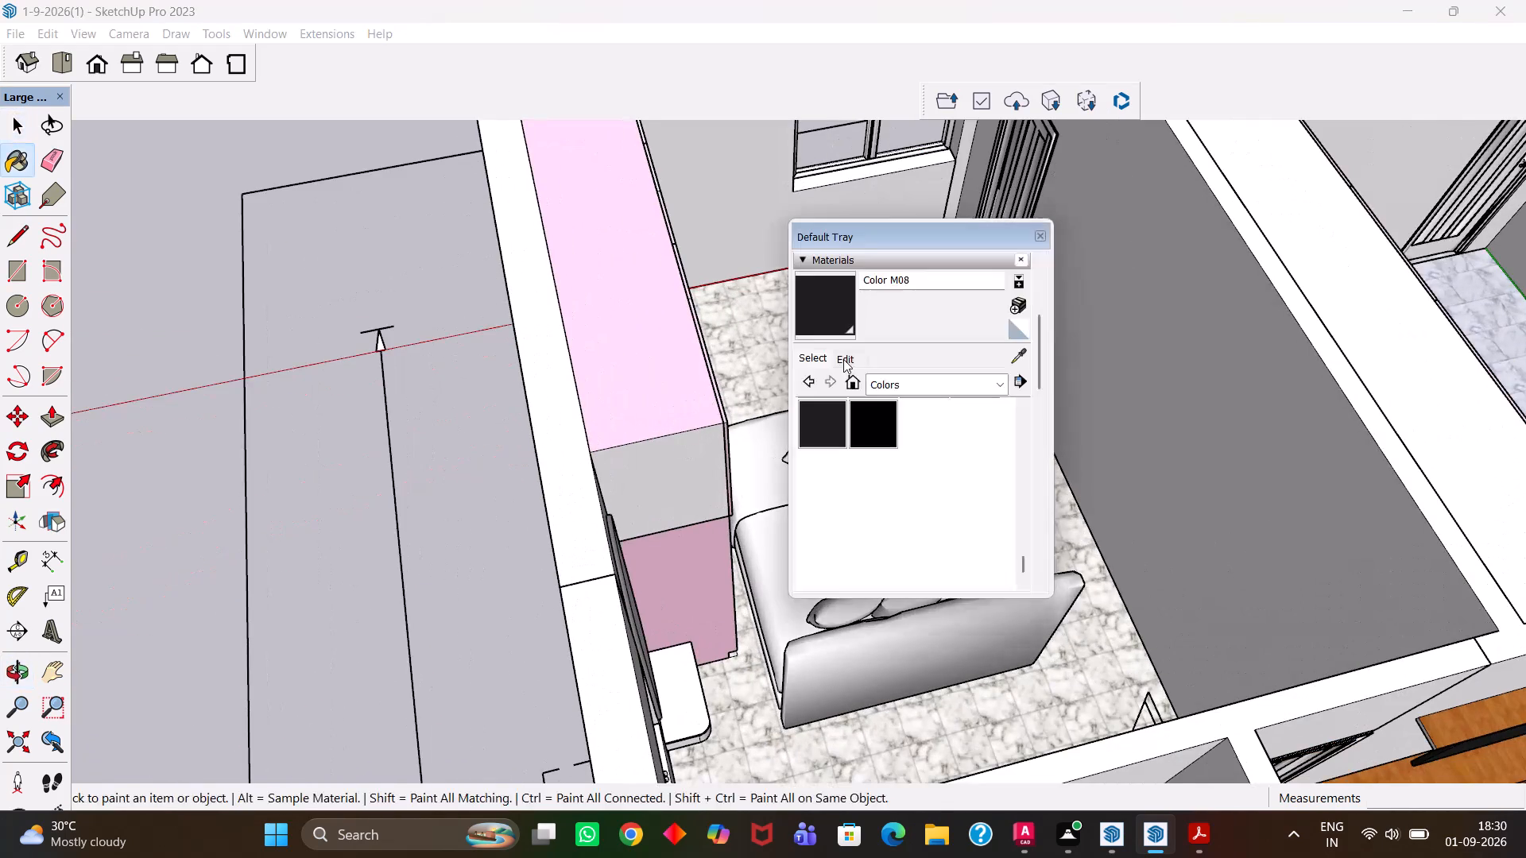
pyautogui.click(855, 361)
pyautogui.click(1014, 356)
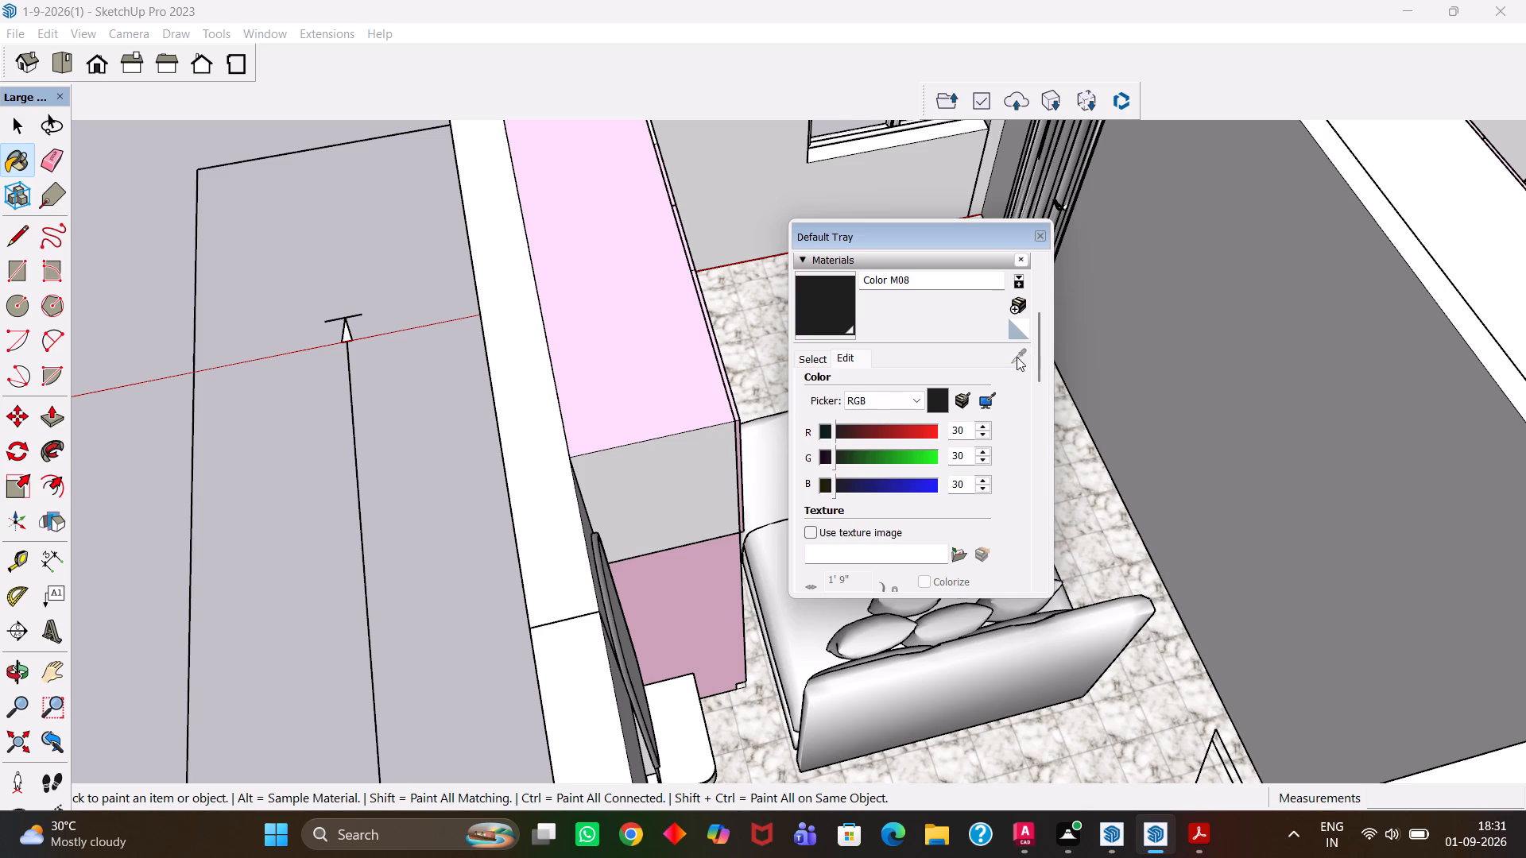
pyautogui.click(631, 343)
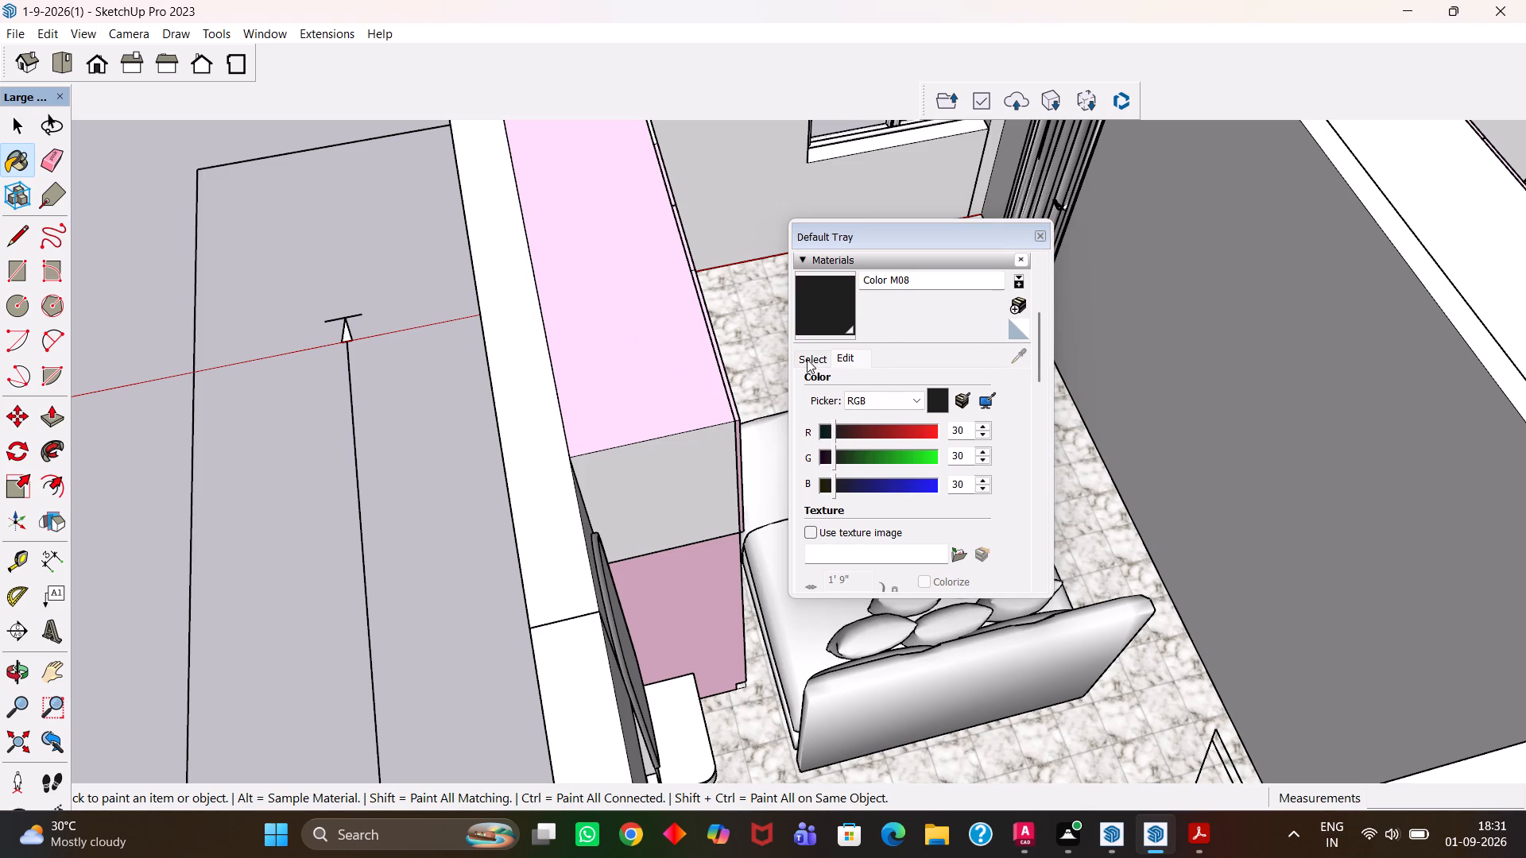
pyautogui.click(814, 359)
pyautogui.click(1013, 350)
pyautogui.click(674, 387)
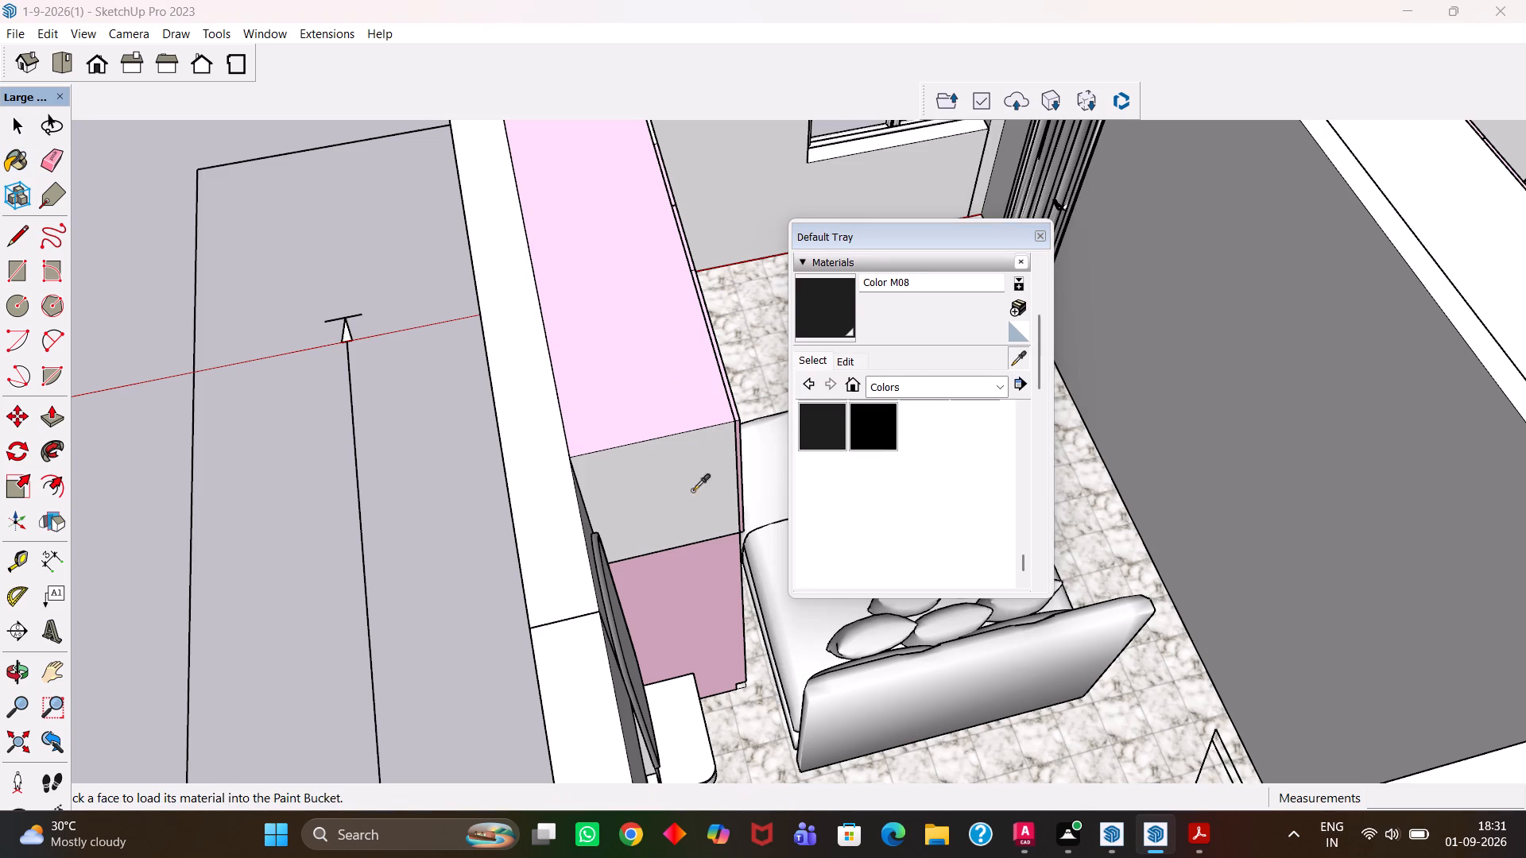
pyautogui.click(688, 489)
# Open the wardrobe's upper section for editing, paint all its faces, including the bare grey end, with Color L01, and exit the group.
pyautogui.doubleClick(688, 474)
pyautogui.scroll(8, 672, 470)
pyautogui.press('space')
pyautogui.tripleClick(671, 468)
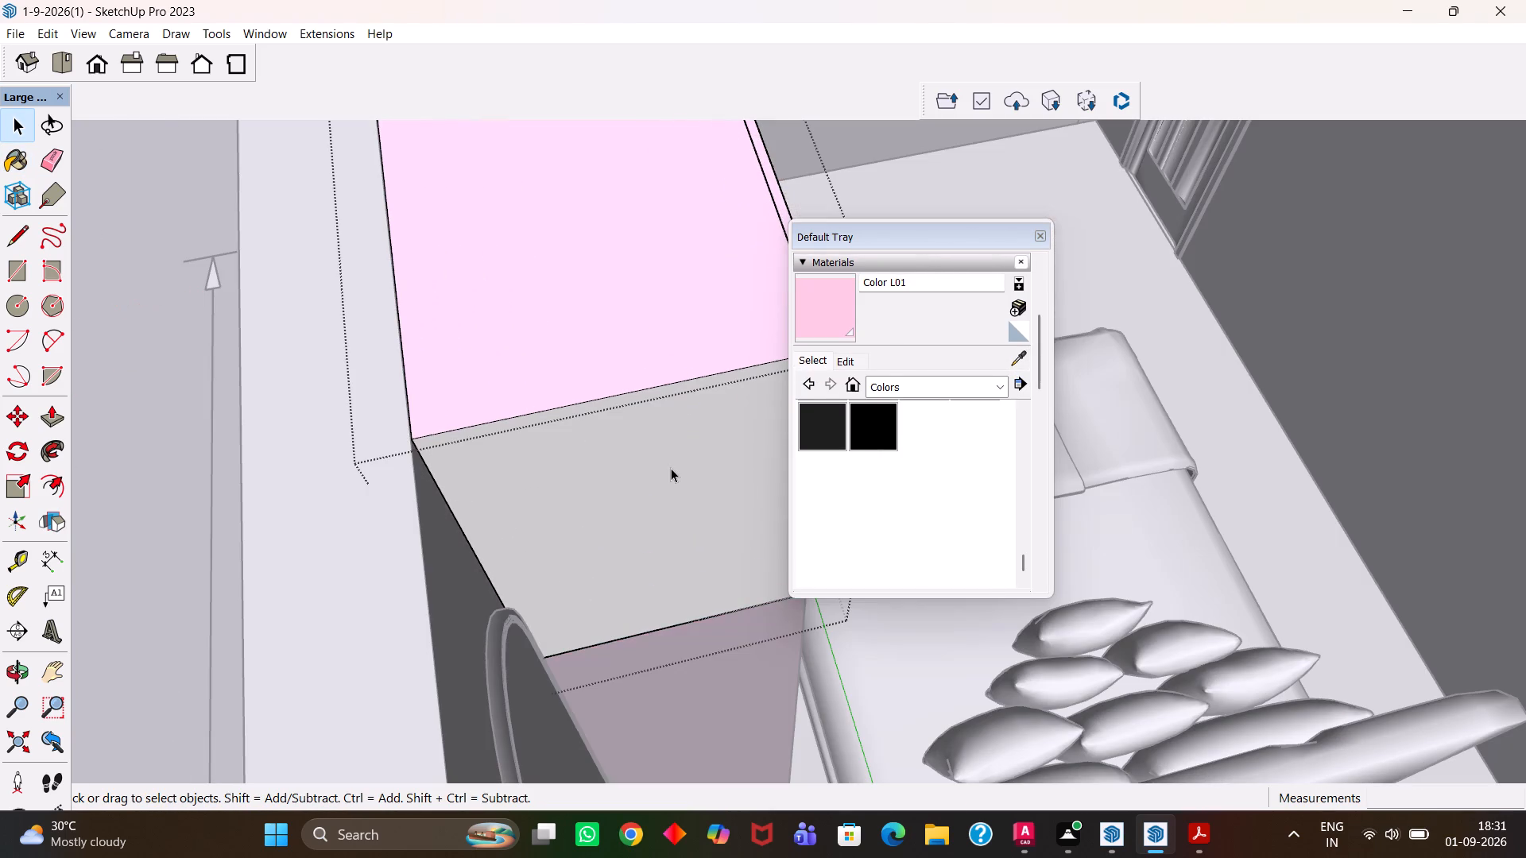
pyautogui.press('b')
pyautogui.click(668, 466)
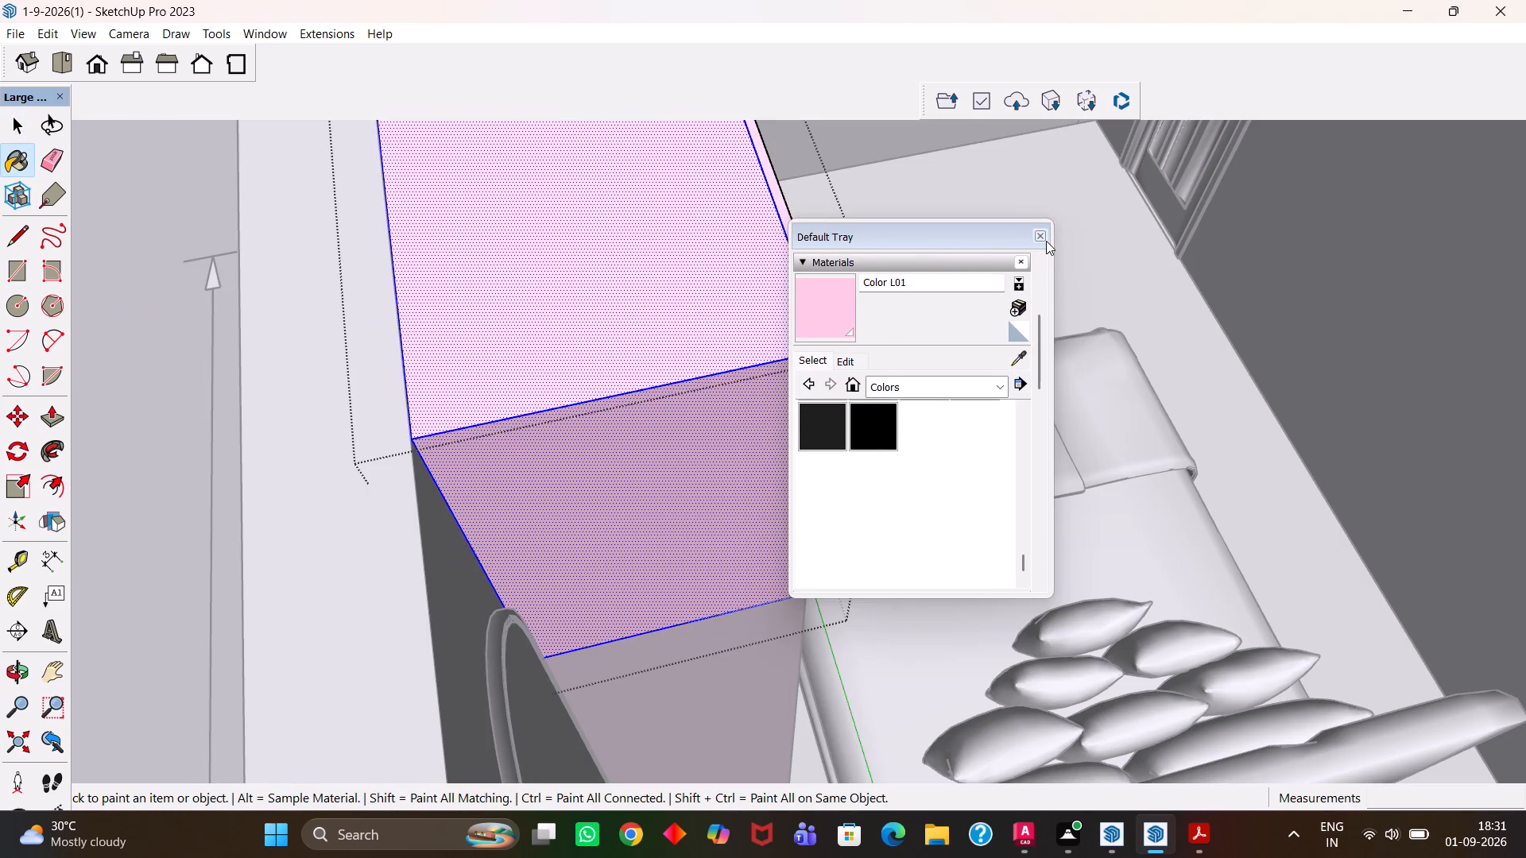
pyautogui.click(1046, 236)
pyautogui.scroll(-16, 936, 316)
pyautogui.press('h')
pyautogui.scroll(1, 959, 435)
pyautogui.moveTo(959, 436); pyautogui.dragTo(921, 453, button='middle')
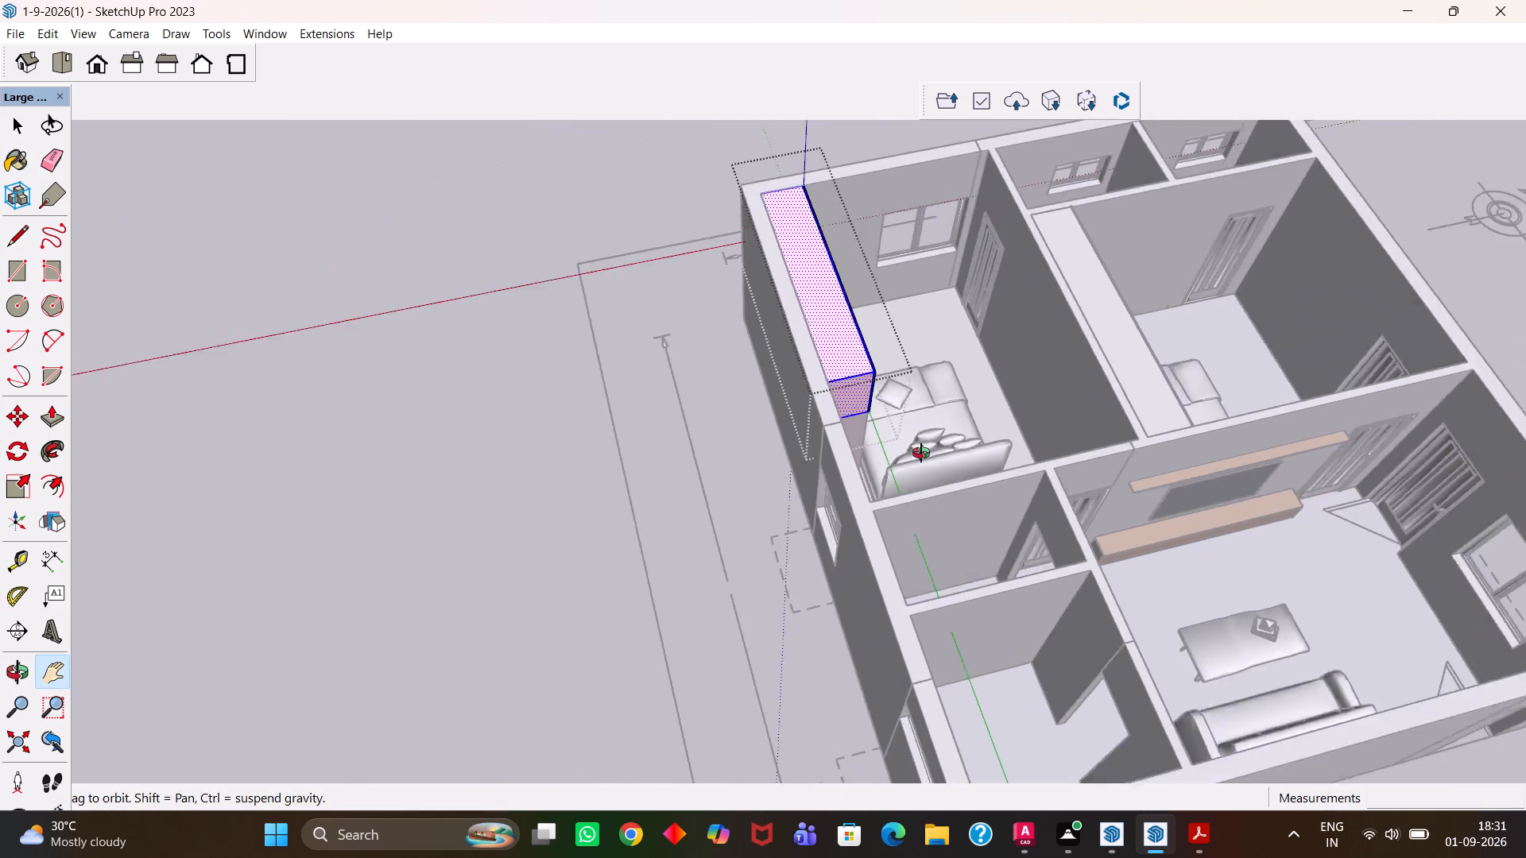
pyautogui.moveTo(921, 453); pyautogui.dragTo(895, 455, button='middle')
pyautogui.scroll(-3, 893, 455)
pyautogui.press('space')
pyautogui.doubleClick(669, 201)
# Save the house model.
pyautogui.scroll(-4, 693, 305)
pyautogui.press('h')
pyautogui.moveTo(1032, 453); pyautogui.dragTo(765, 463)
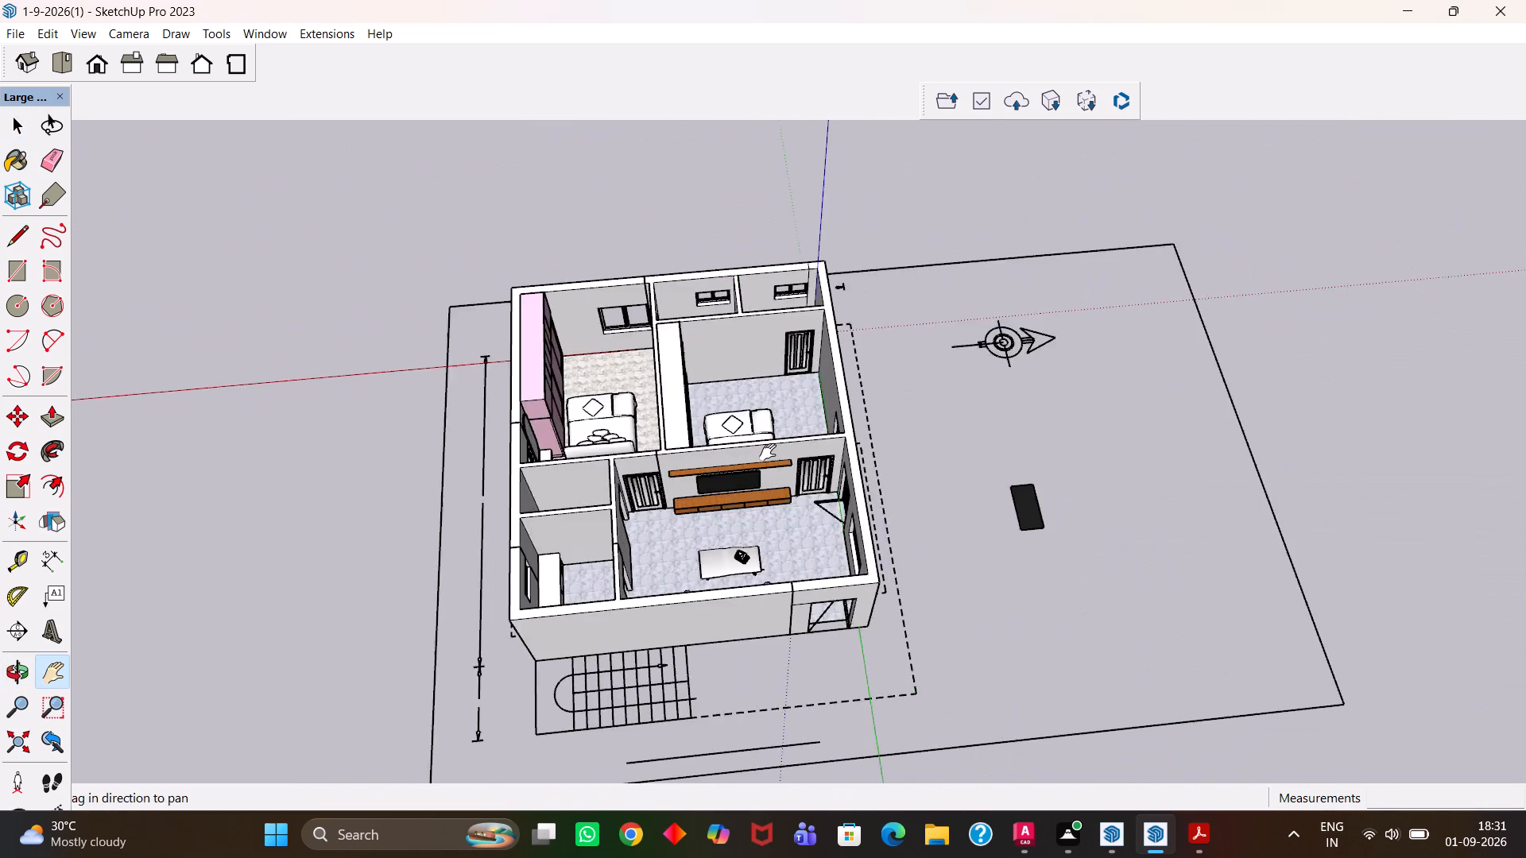
pyautogui.scroll(4, 766, 440)
pyautogui.moveTo(760, 433); pyautogui.dragTo(738, 457, button='middle')
pyautogui.scroll(1, 738, 457)
pyautogui.hotkey('ctrl', 's')
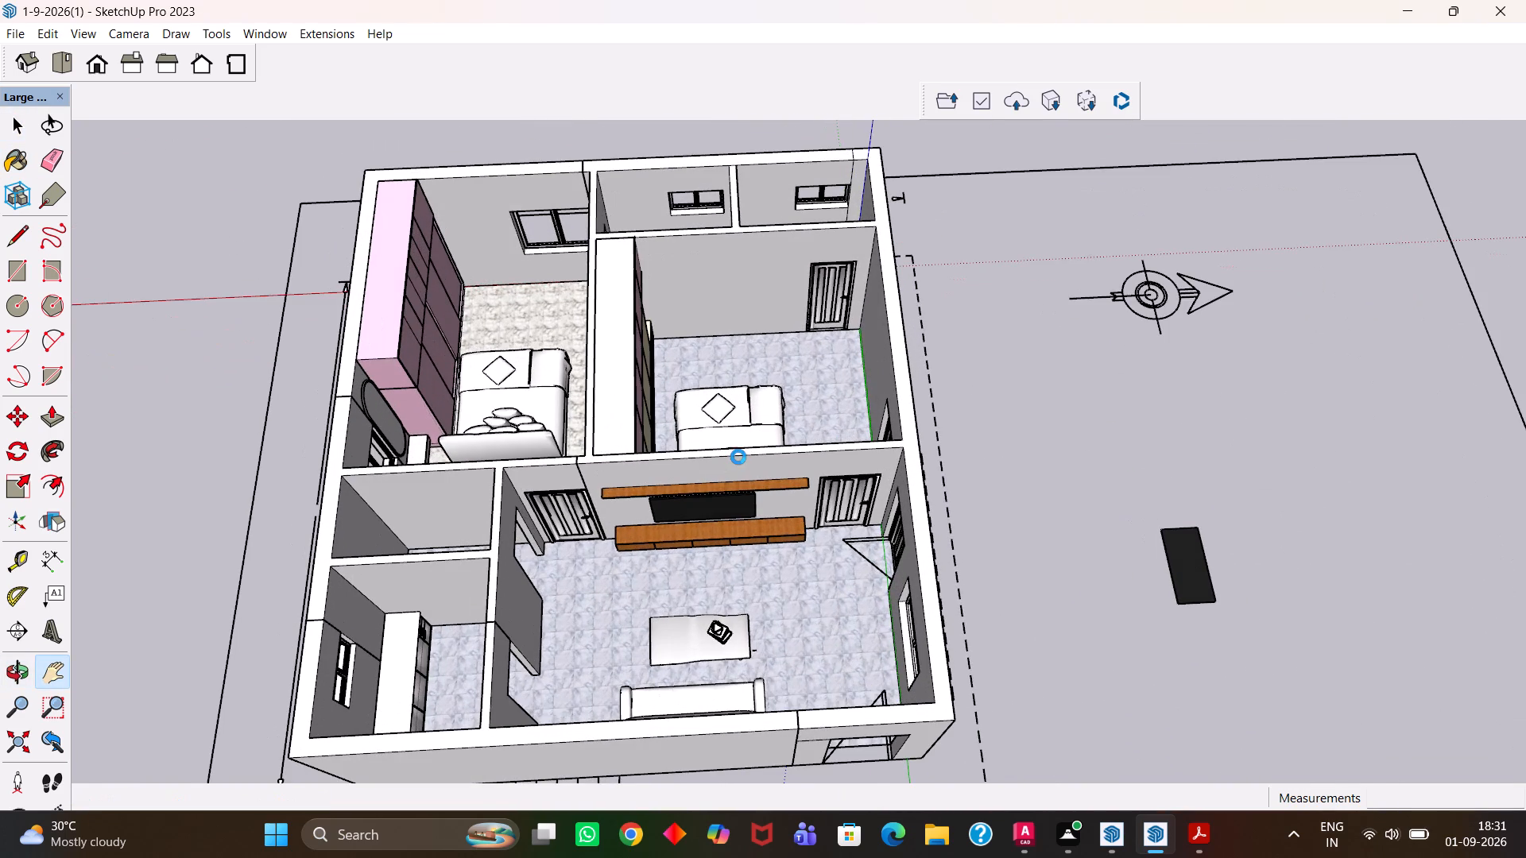
# Examine the furnished house from elevated angles, covering the pink wardrobe, both bedrooms, the kitchen and the living room's TV wall.
pyautogui.scroll(2, 738, 457)
pyautogui.scroll(-4, 738, 457)
pyautogui.moveTo(700, 420); pyautogui.dragTo(722, 477)
pyautogui.moveTo(787, 491); pyautogui.dragTo(542, 435, button='middle')
pyautogui.scroll(1, 643, 477)
pyautogui.scroll(2, 542, 435)
pyautogui.scroll(-4, 542, 435)
pyautogui.moveTo(629, 493); pyautogui.dragTo(637, 457, button='middle')
pyautogui.scroll(7, 616, 483)
pyautogui.scroll(-4, 642, 462)
pyautogui.moveTo(627, 455); pyautogui.dragTo(816, 489, button='middle')
pyautogui.scroll(1, 788, 480)
pyautogui.moveTo(653, 481); pyautogui.dragTo(746, 479)
pyautogui.scroll(-4, 742, 480)
pyautogui.scroll(6, 673, 524)
pyautogui.middleClick(673, 527)
pyautogui.scroll(-5, 675, 529)
pyautogui.middleClick(753, 514)
pyautogui.middleClick(753, 515)
pyautogui.middleClick(756, 526)
pyautogui.scroll(2, 756, 526)
pyautogui.middleClick(756, 526)
pyautogui.moveTo(739, 516); pyautogui.dragTo(765, 547, button='middle')
pyautogui.moveTo(770, 507); pyautogui.dragTo(804, 616)
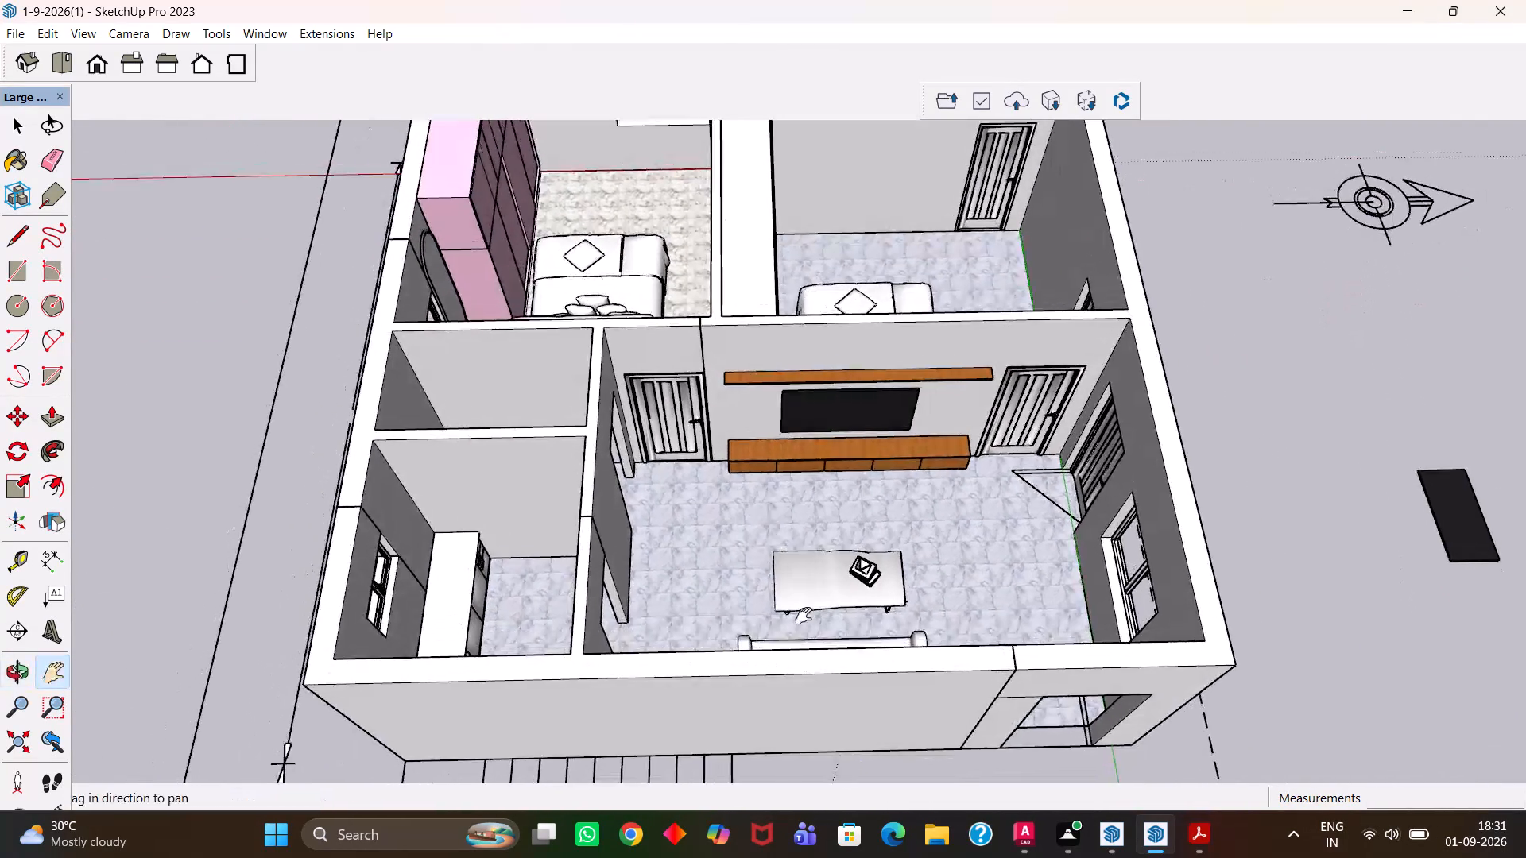
pyautogui.moveTo(804, 616); pyautogui.dragTo(809, 630)
pyautogui.scroll(-4, 814, 619)
pyautogui.moveTo(811, 593); pyautogui.dragTo(818, 609, button='middle')
pyautogui.scroll(3, 818, 609)
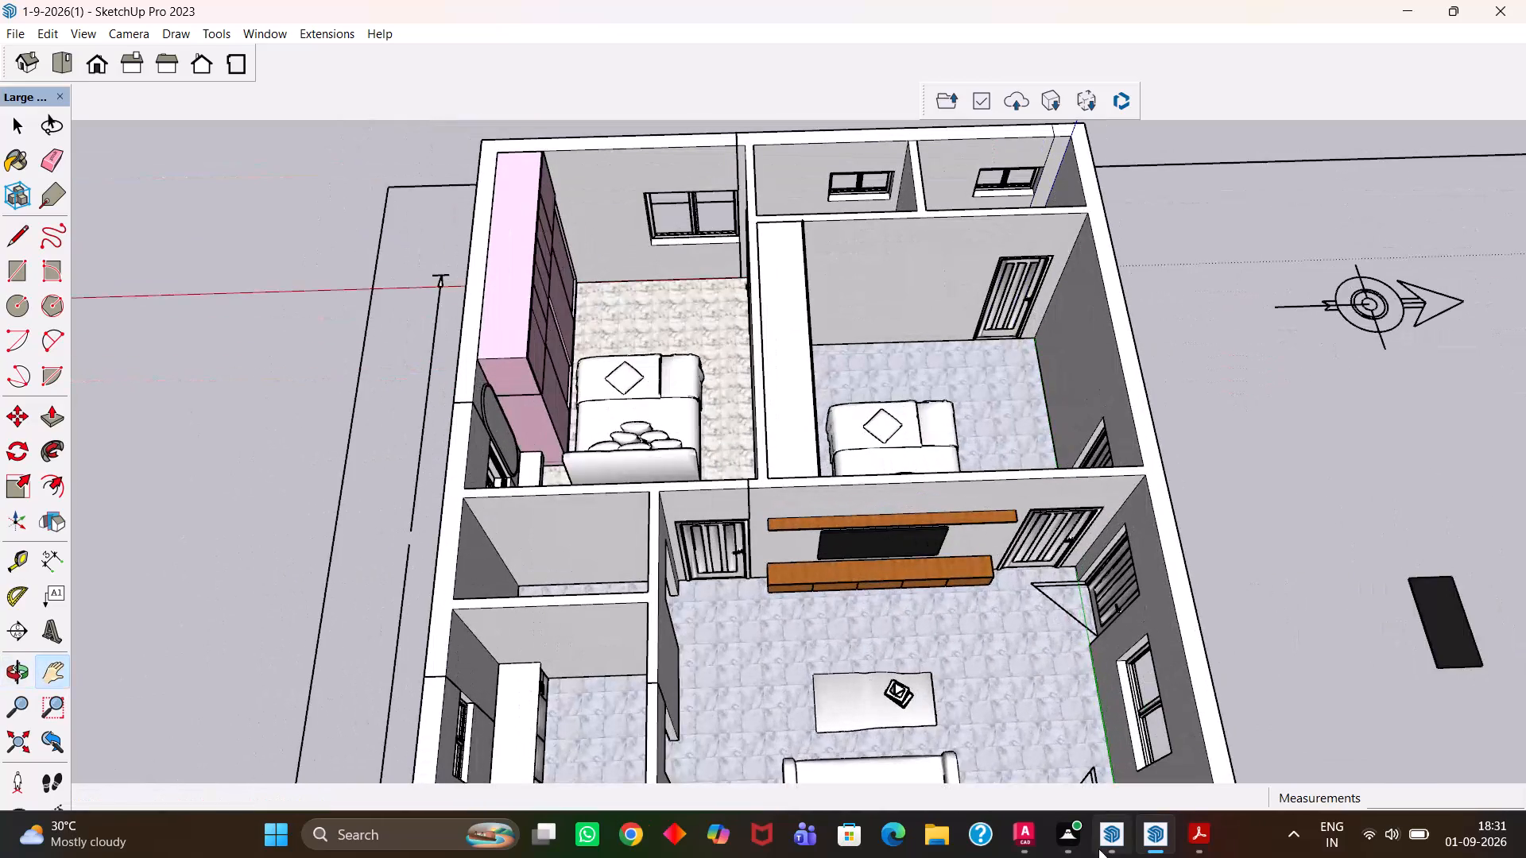
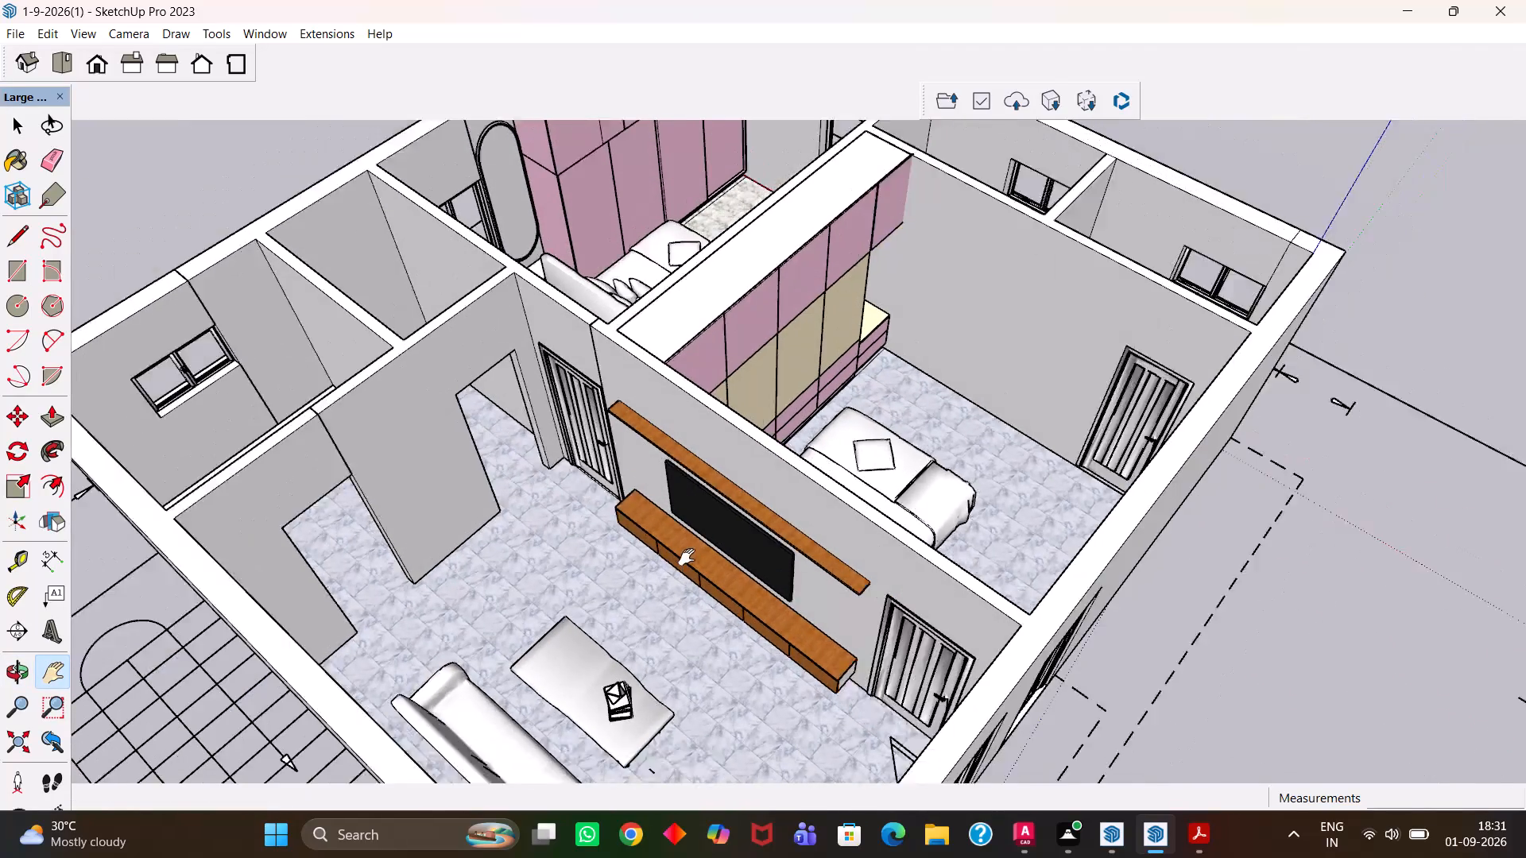
# Save the house model.
pyautogui.moveTo(663, 538); pyautogui.dragTo(719, 555, button='middle')
pyautogui.scroll(1, 719, 555)
pyautogui.hotkey('ctrl', 's')
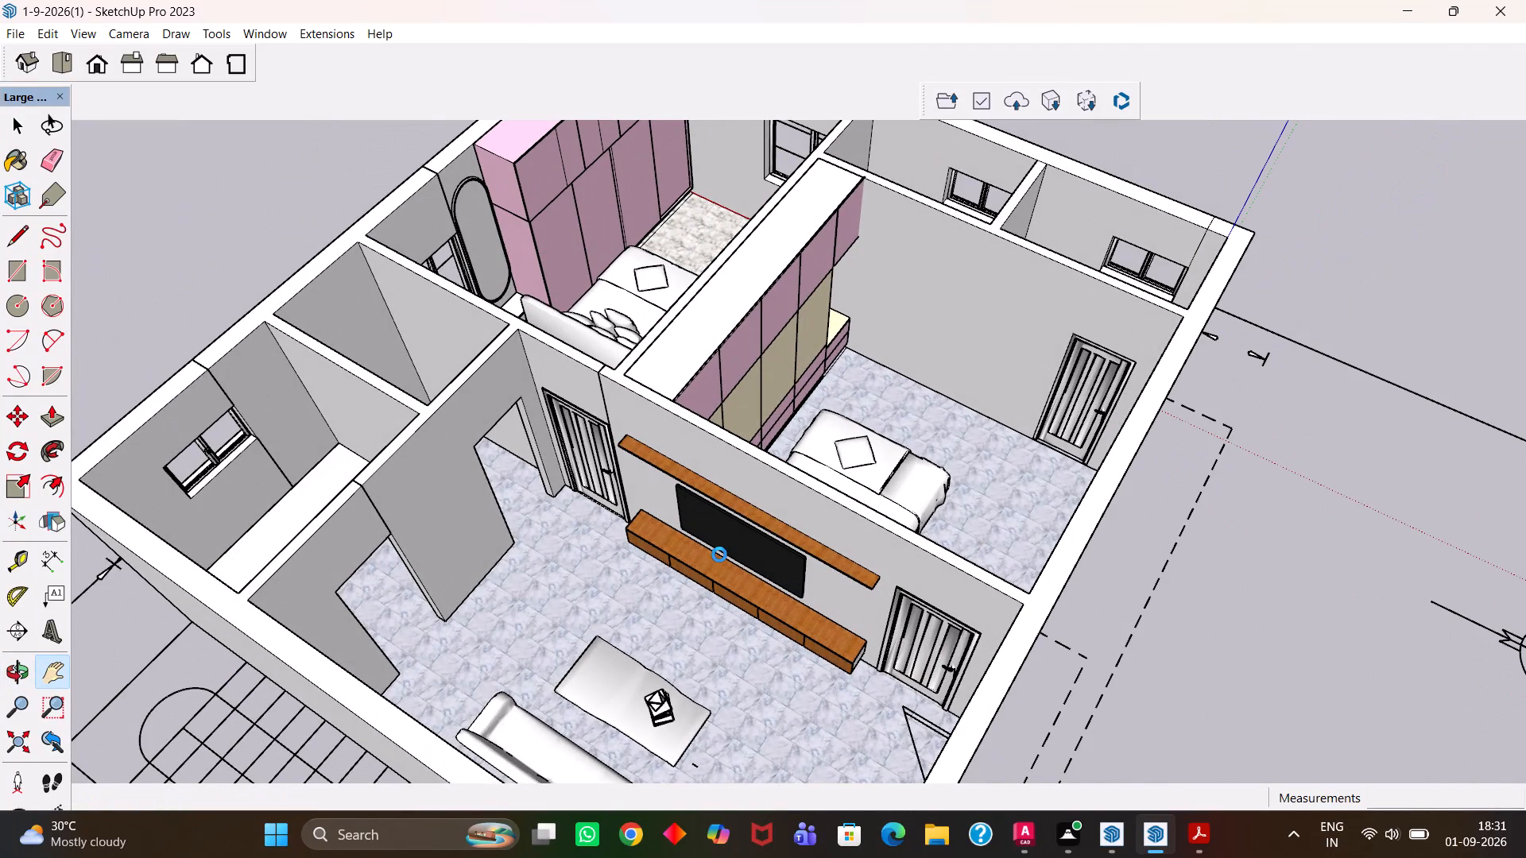
# Erase the stray edge lying on the floor along the base of the pink-and-beige wardrobe.
pyautogui.scroll(3, 761, 508)
pyautogui.scroll(-7, 761, 508)
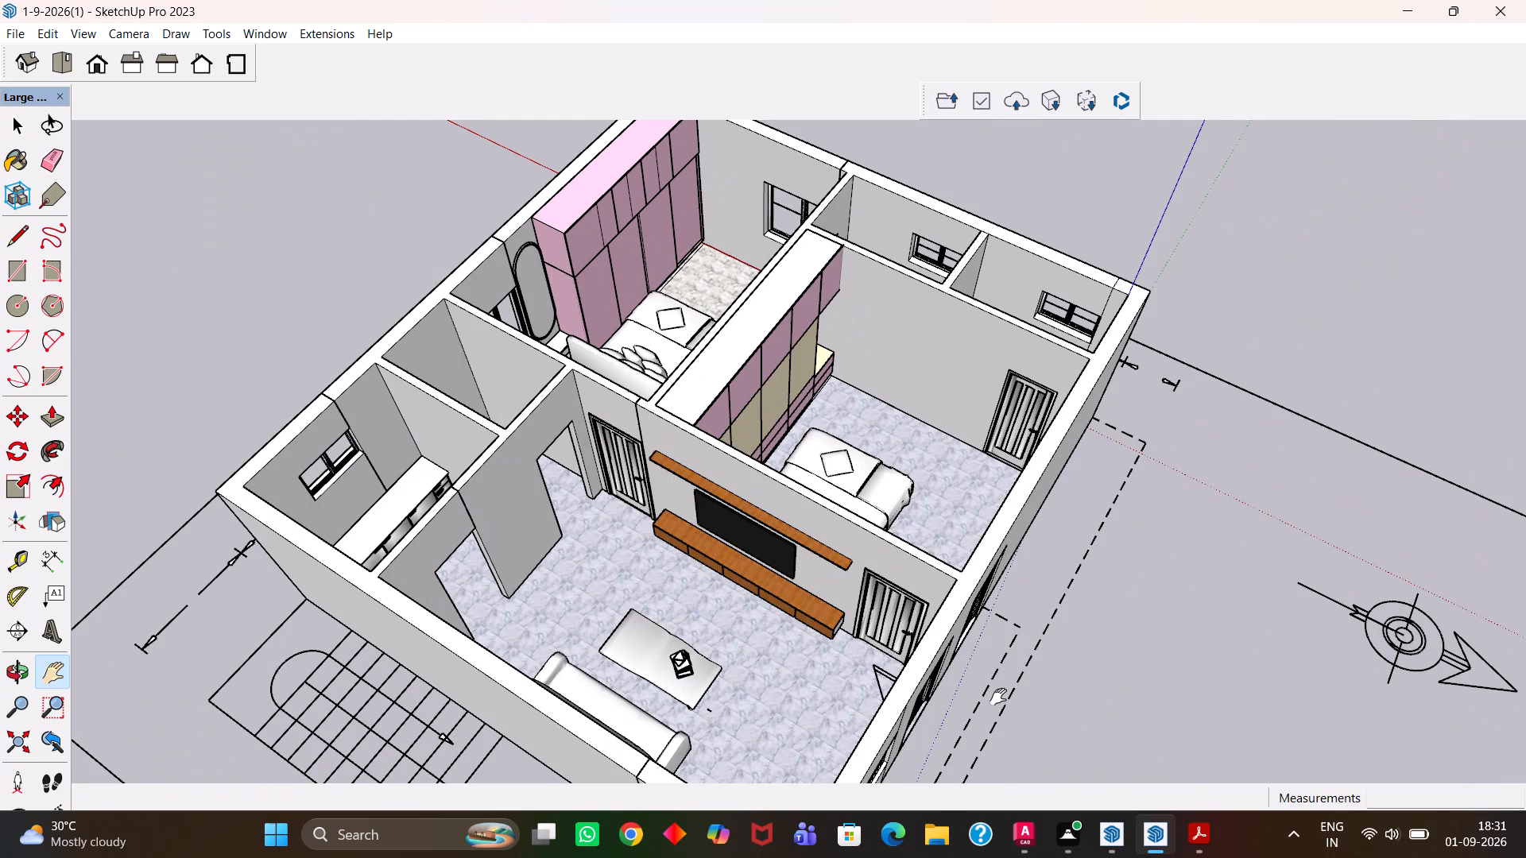
pyautogui.scroll(8, 731, 506)
pyautogui.moveTo(953, 489); pyautogui.dragTo(676, 500, button='middle')
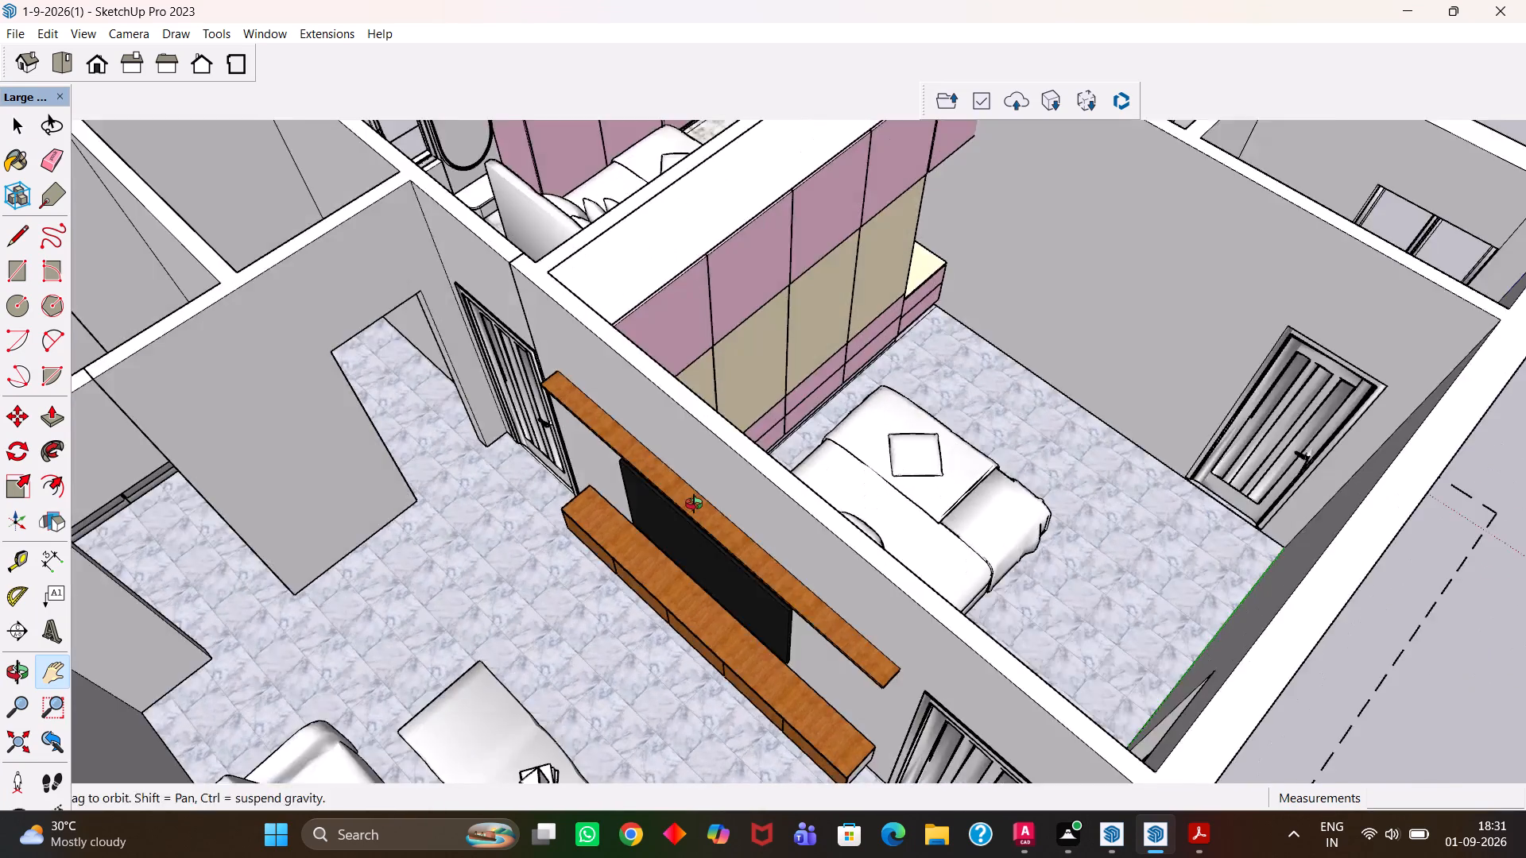
pyautogui.moveTo(881, 495); pyautogui.dragTo(705, 497, button='middle')
pyautogui.scroll(-3, 690, 497)
pyautogui.moveTo(733, 466); pyautogui.dragTo(734, 567, button='middle')
pyautogui.scroll(9, 730, 560)
pyautogui.scroll(-7, 734, 560)
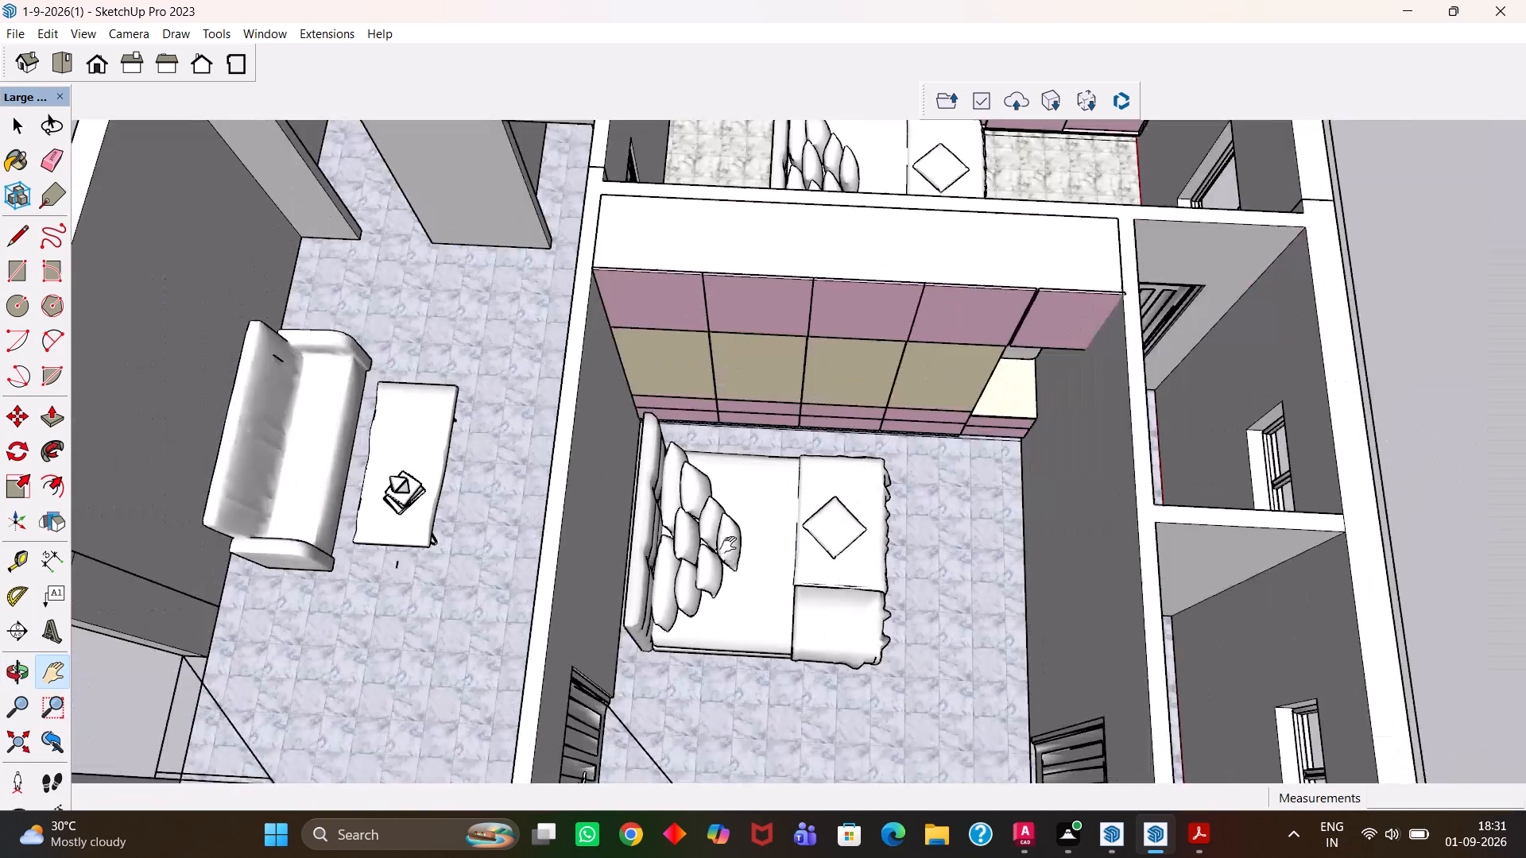
pyautogui.scroll(6, 728, 545)
pyautogui.moveTo(1052, 426); pyautogui.dragTo(924, 505)
pyautogui.scroll(10, 955, 480)
pyautogui.scroll(1, 925, 381)
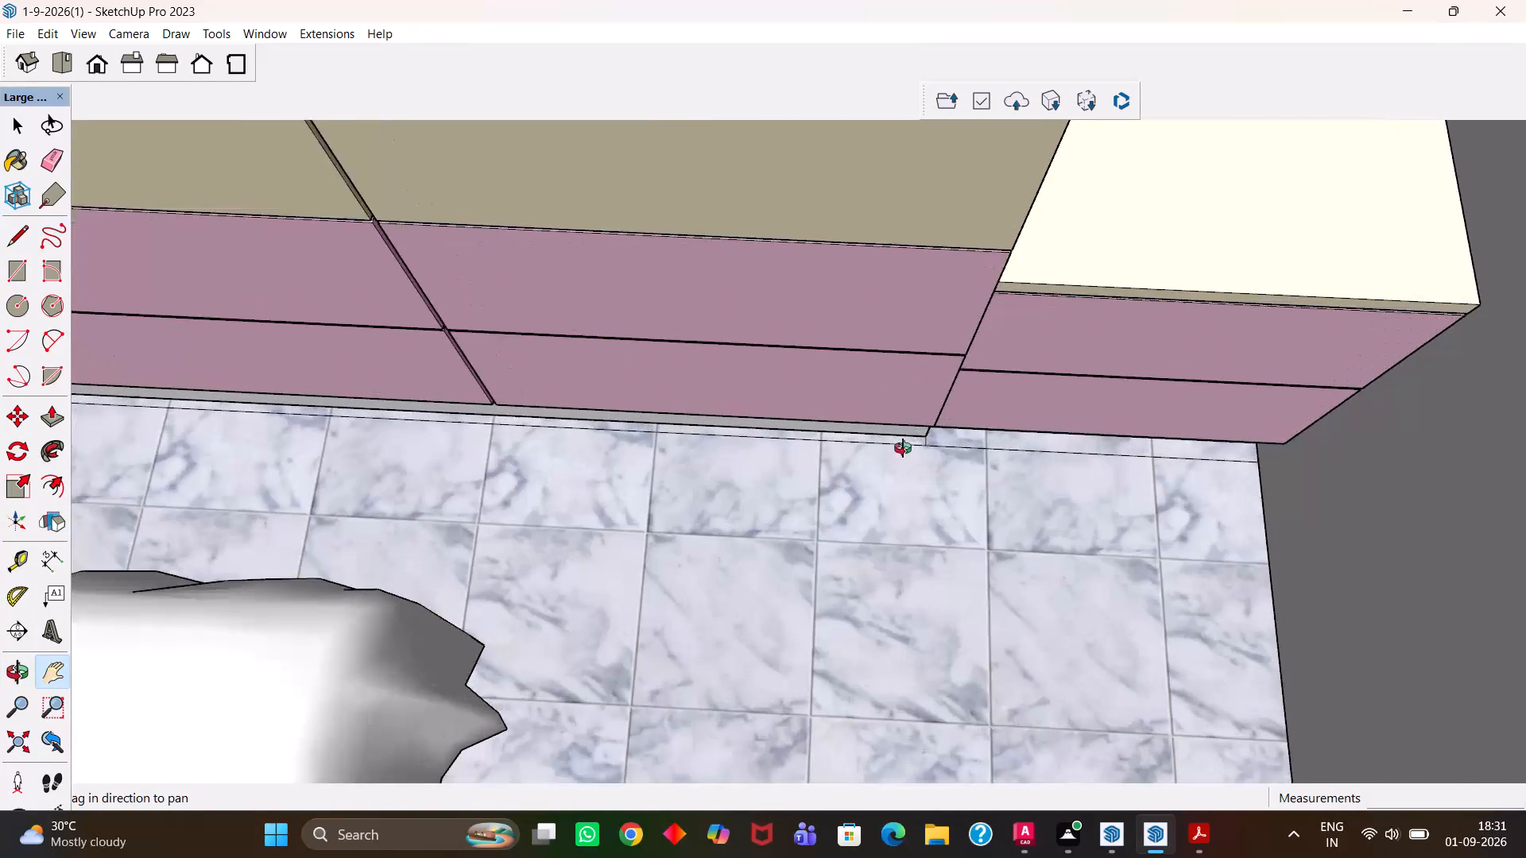
pyautogui.moveTo(903, 448); pyautogui.dragTo(902, 431, button='middle')
pyautogui.scroll(6, 902, 431)
pyautogui.press('e')
pyautogui.click(958, 452)
pyautogui.moveTo(949, 452); pyautogui.dragTo(938, 455)
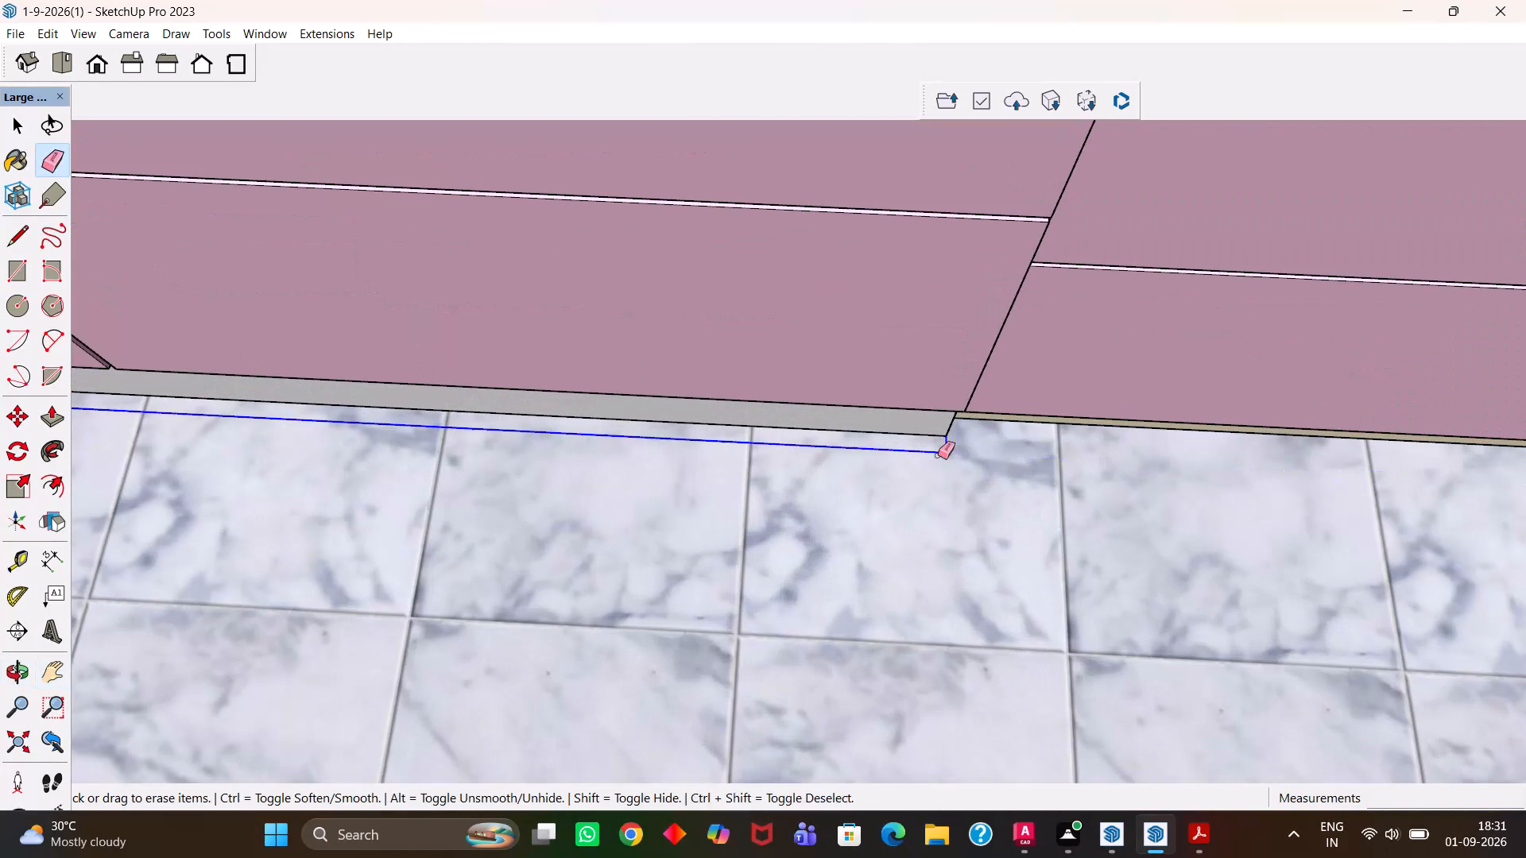
pyautogui.moveTo(938, 455); pyautogui.dragTo(935, 455)
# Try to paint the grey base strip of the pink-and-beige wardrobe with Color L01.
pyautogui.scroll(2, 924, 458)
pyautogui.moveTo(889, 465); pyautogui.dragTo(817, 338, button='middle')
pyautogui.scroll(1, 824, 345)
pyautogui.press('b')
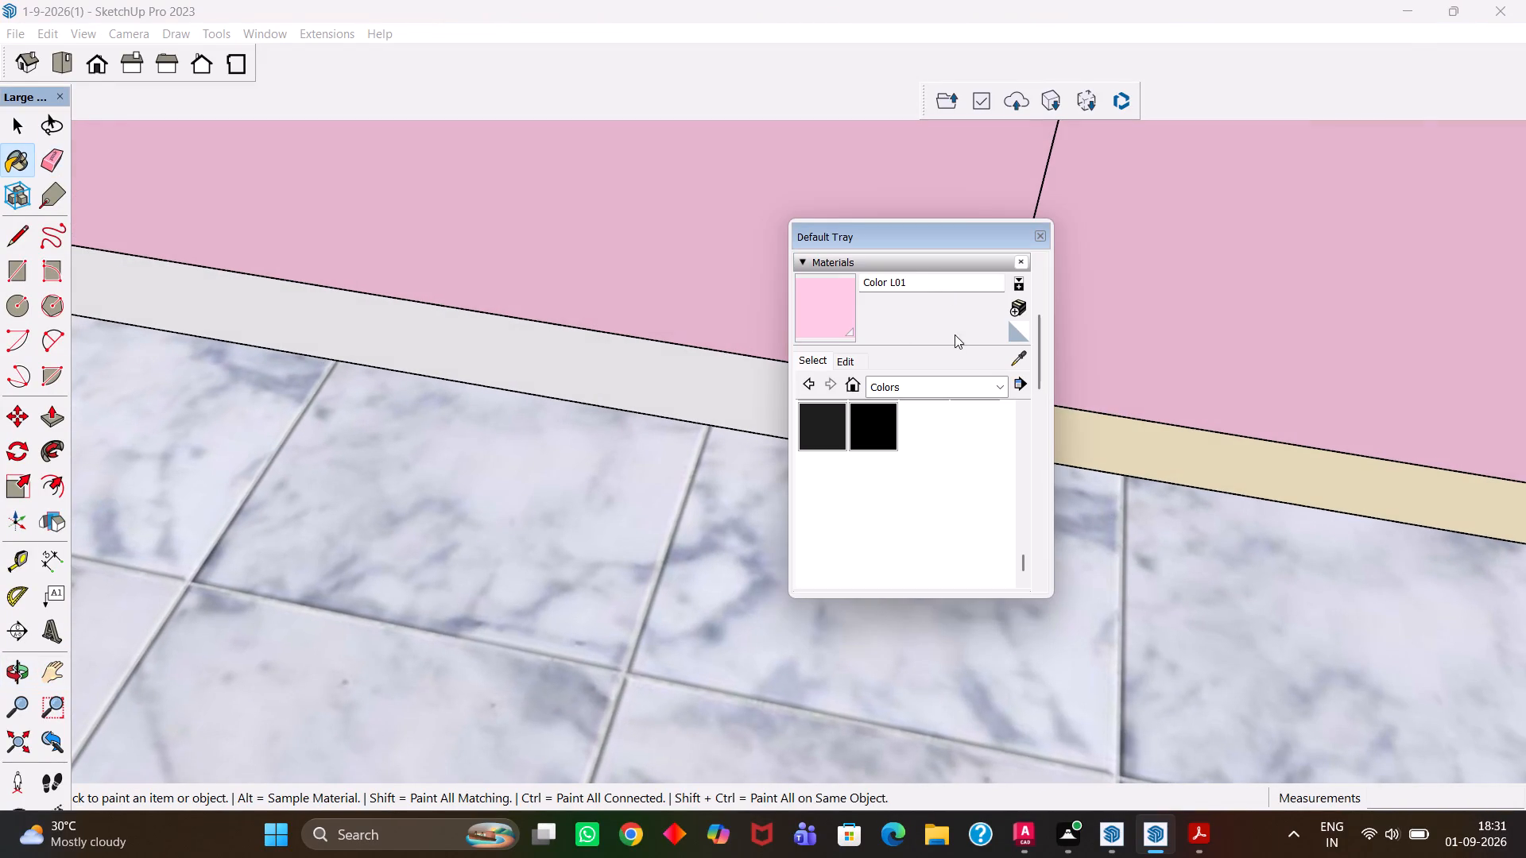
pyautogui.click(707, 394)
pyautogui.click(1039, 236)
# Open the pink-and-beige wardrobe's grey base group for editing and select its strip with the connected geometry.
pyautogui.scroll(4, 822, 408)
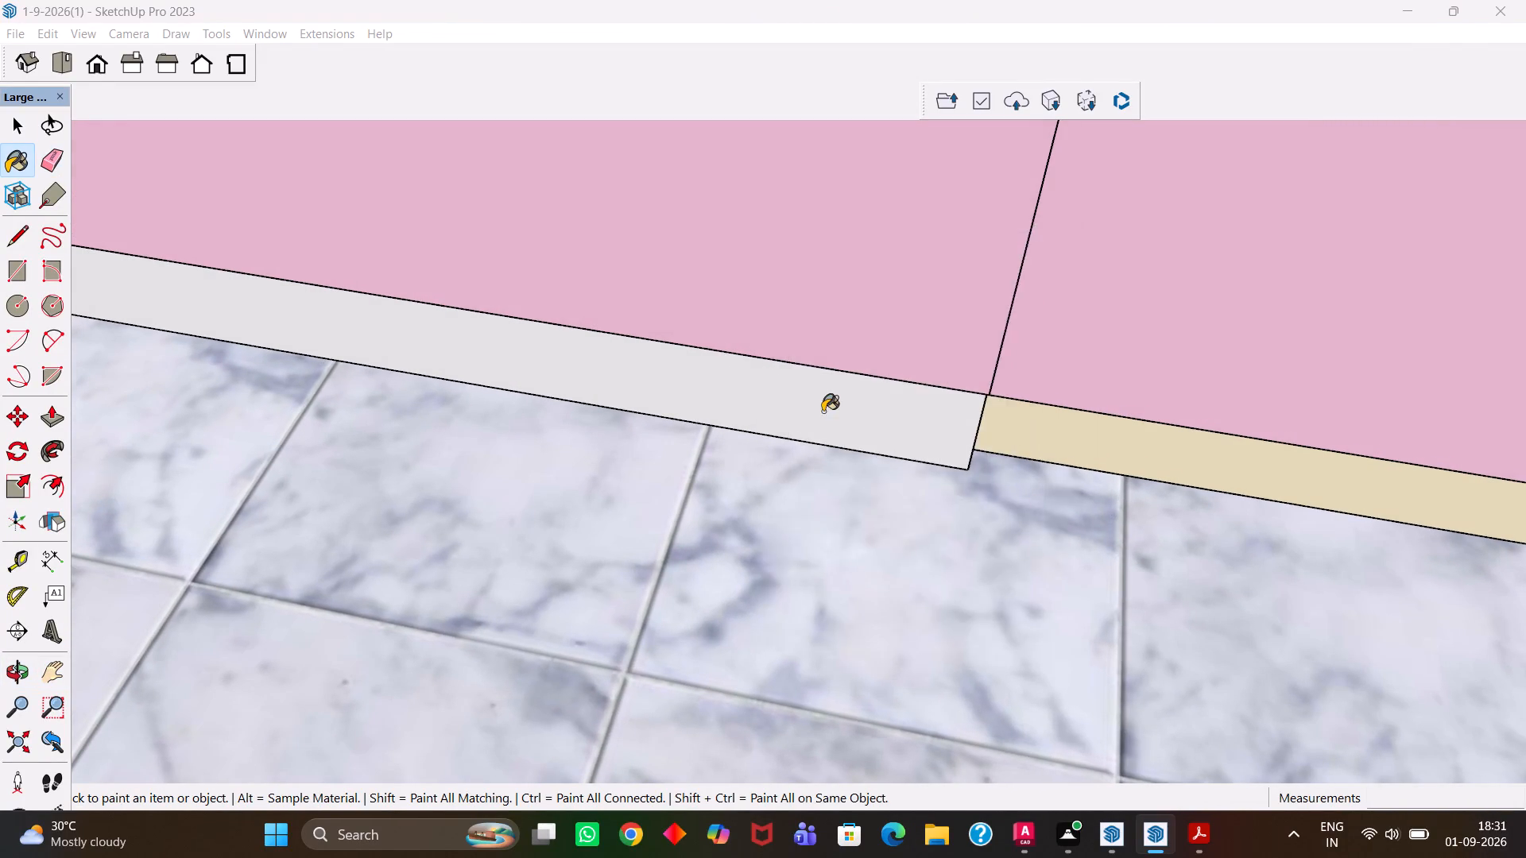
pyautogui.scroll(2, 823, 412)
pyautogui.press('space')
pyautogui.click(832, 414)
pyautogui.tripleClick(832, 414)
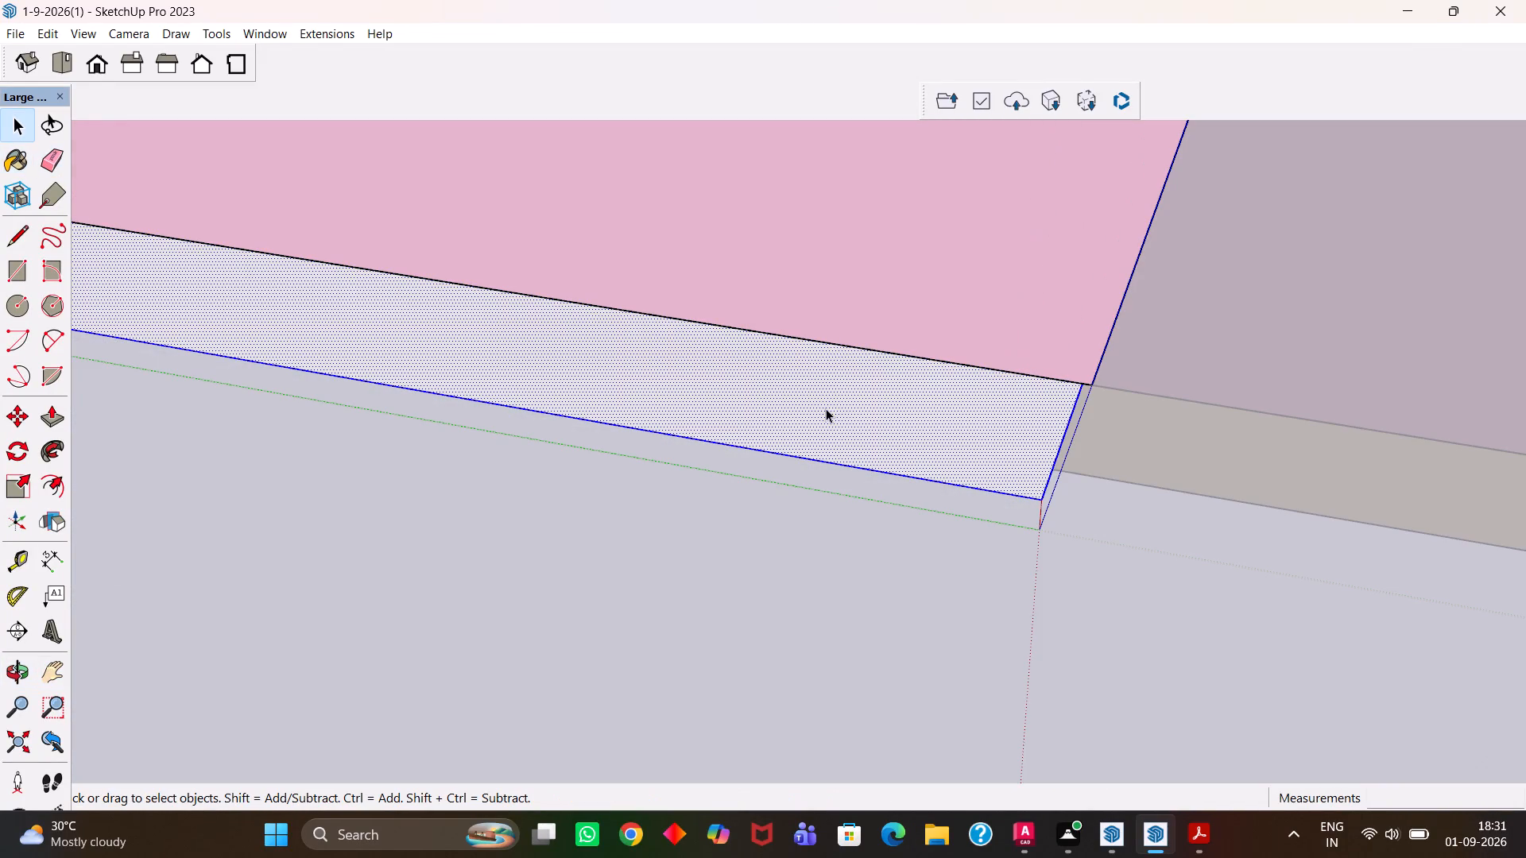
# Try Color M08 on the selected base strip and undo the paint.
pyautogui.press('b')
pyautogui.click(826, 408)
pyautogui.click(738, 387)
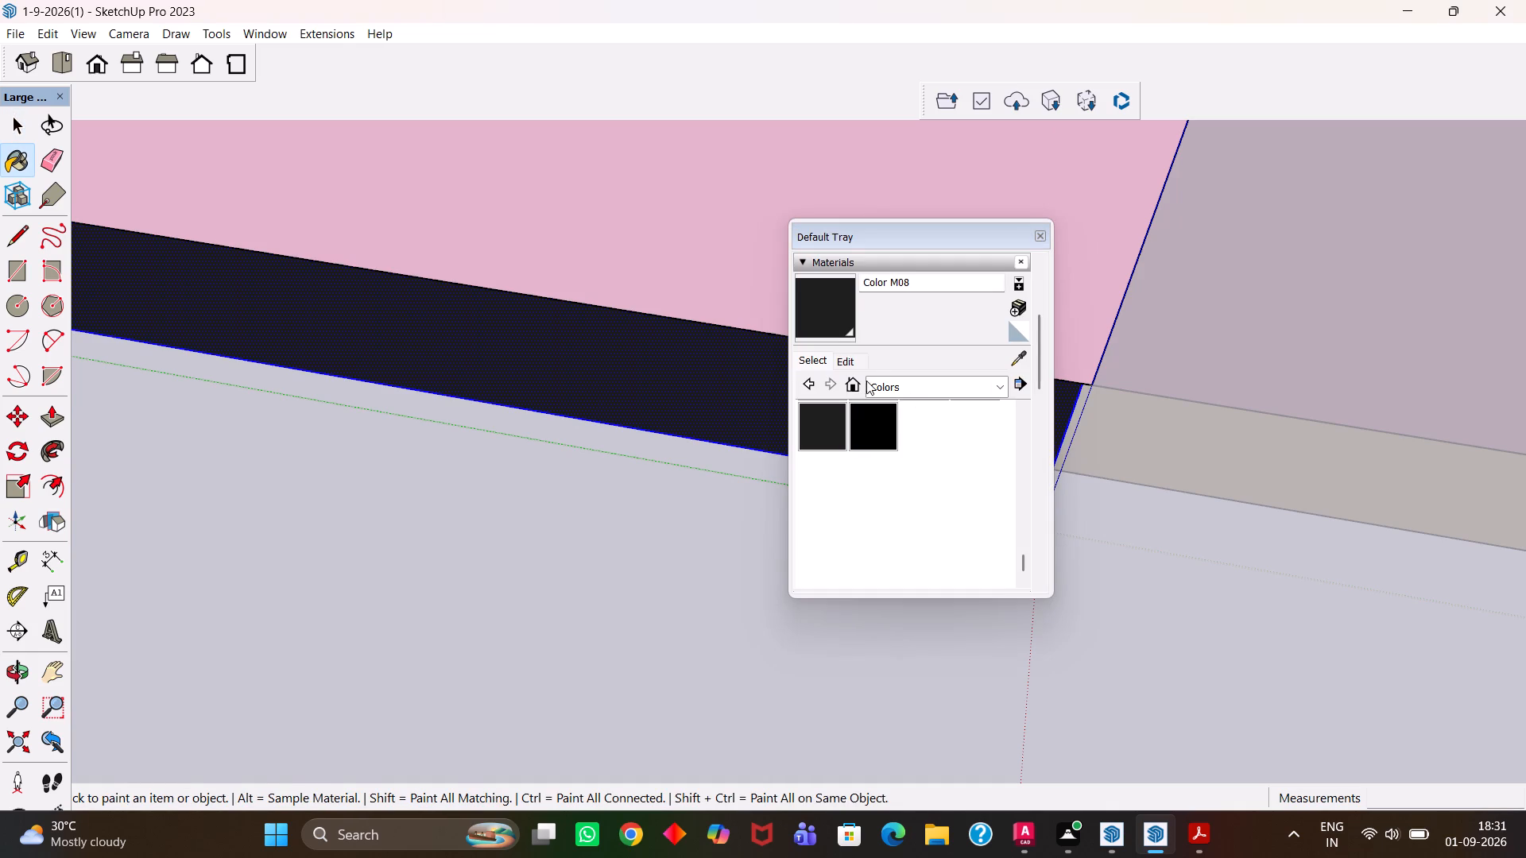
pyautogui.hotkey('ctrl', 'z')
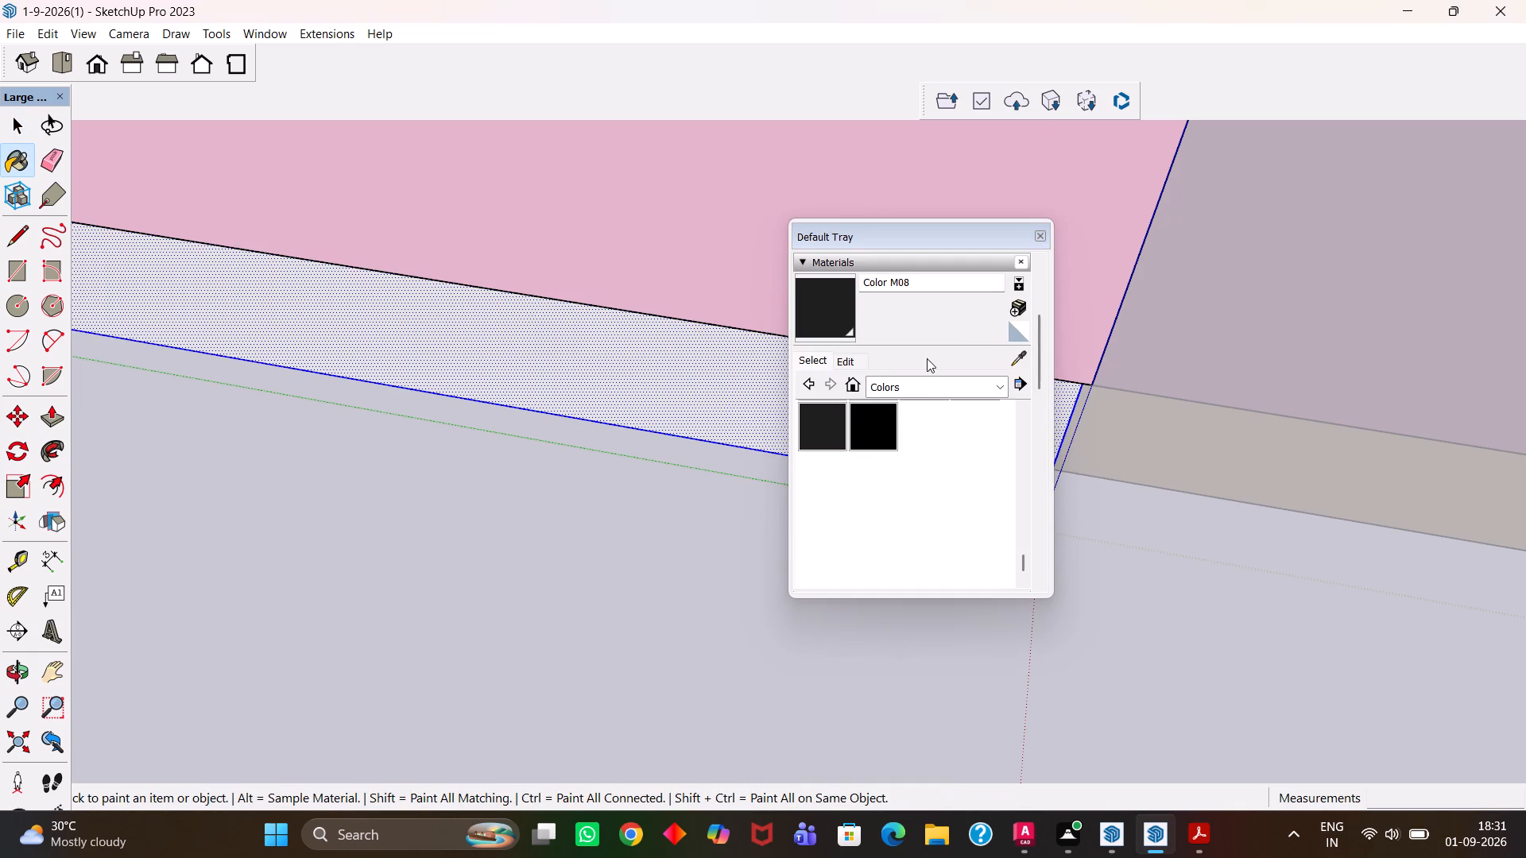
# Sample pink Color L01 from the wardrobe front, paint the selected base strip with it, and exit the group.
pyautogui.click(1018, 359)
pyautogui.click(1090, 293)
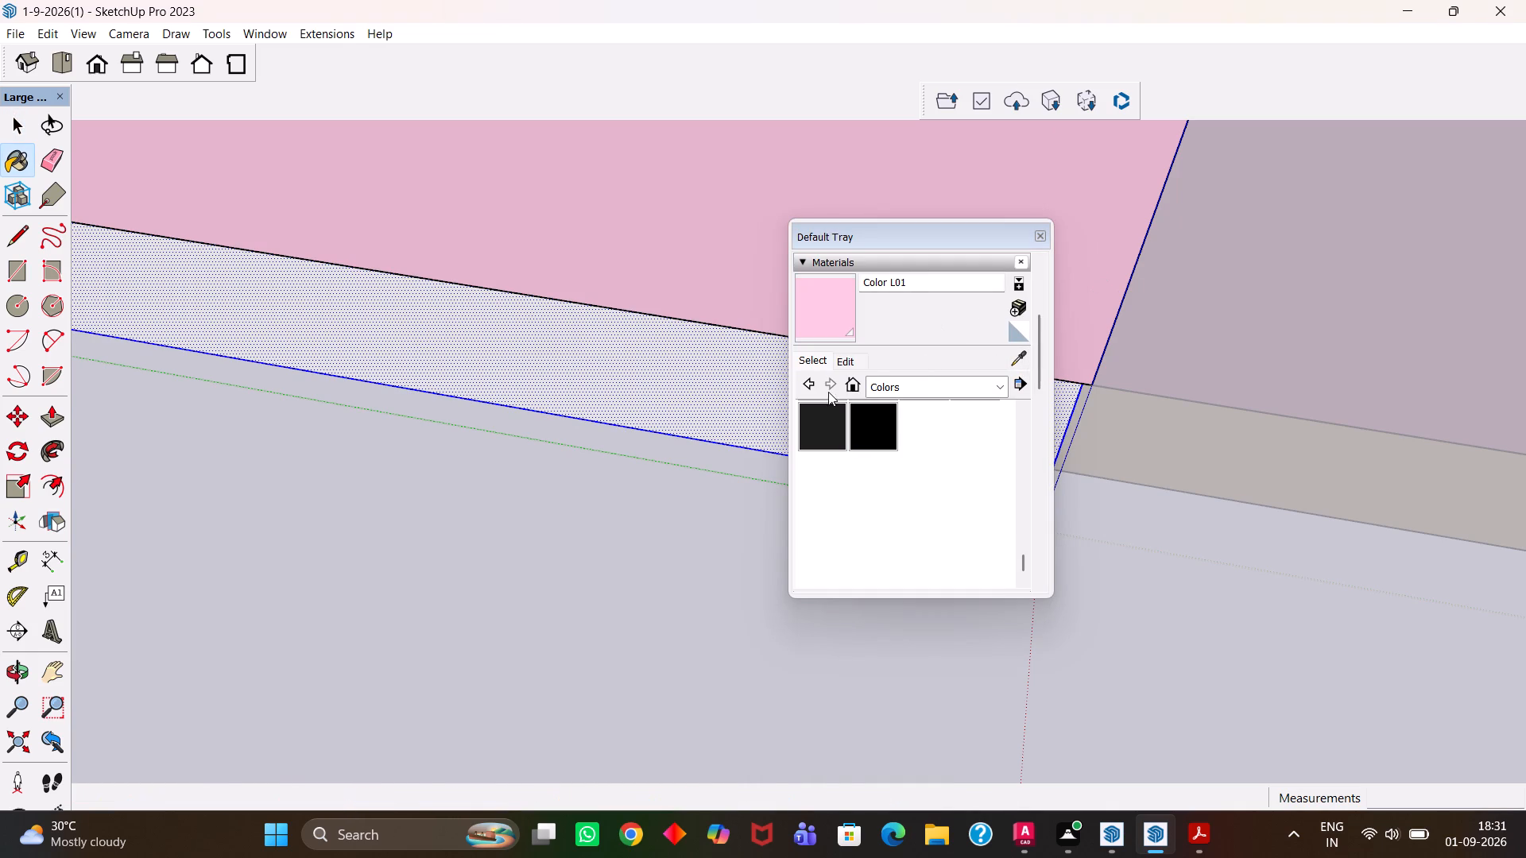
pyautogui.click(756, 381)
pyautogui.moveTo(944, 408); pyautogui.dragTo(713, 392, button='middle')
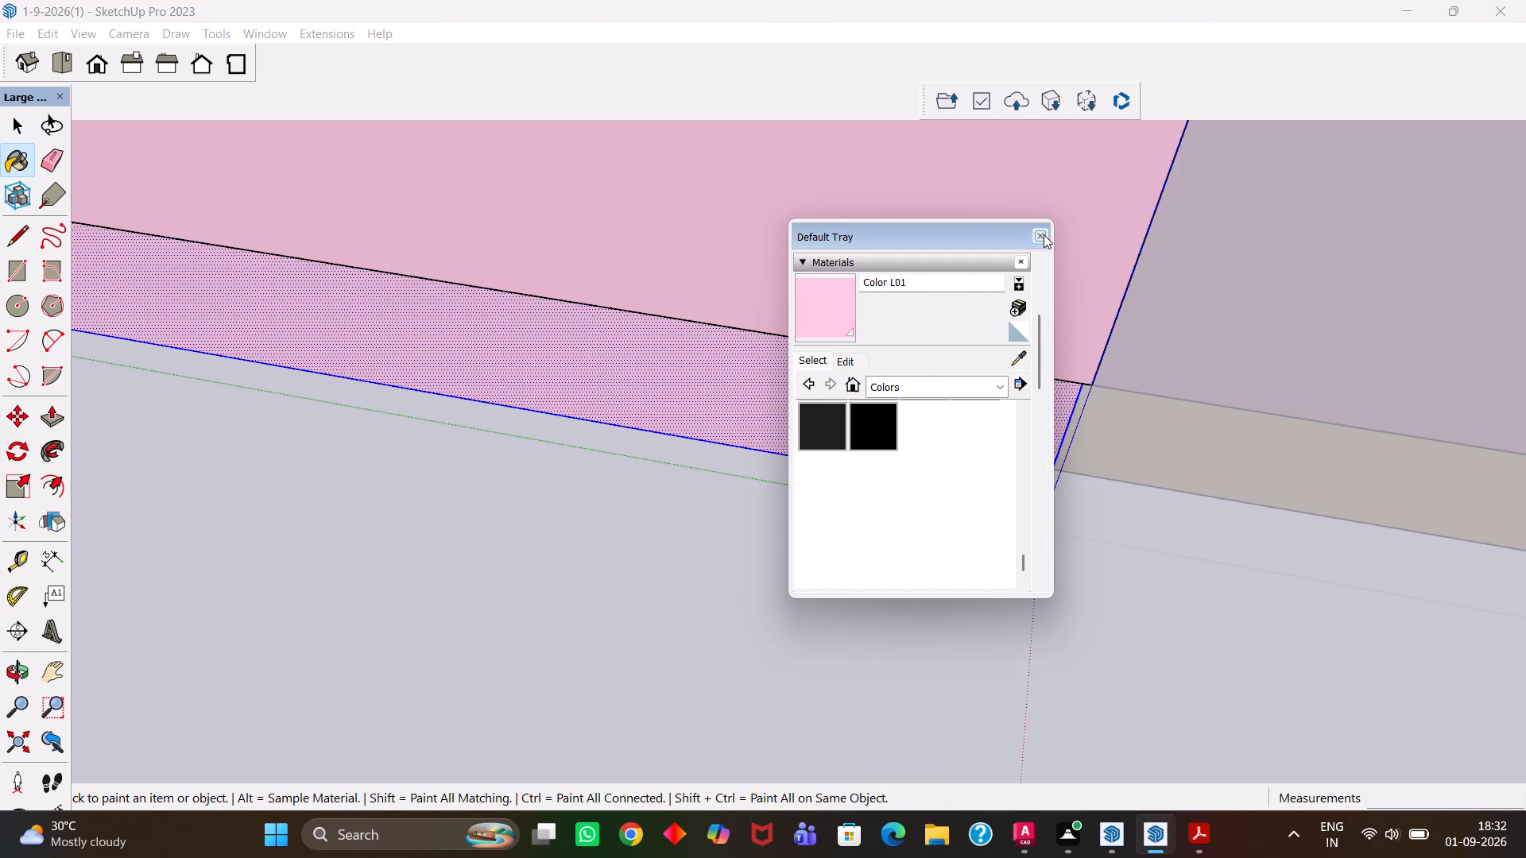
pyautogui.click(1044, 234)
pyautogui.moveTo(1045, 423); pyautogui.dragTo(817, 404, button='middle')
pyautogui.scroll(2, 982, 538)
pyautogui.scroll(-4, 986, 546)
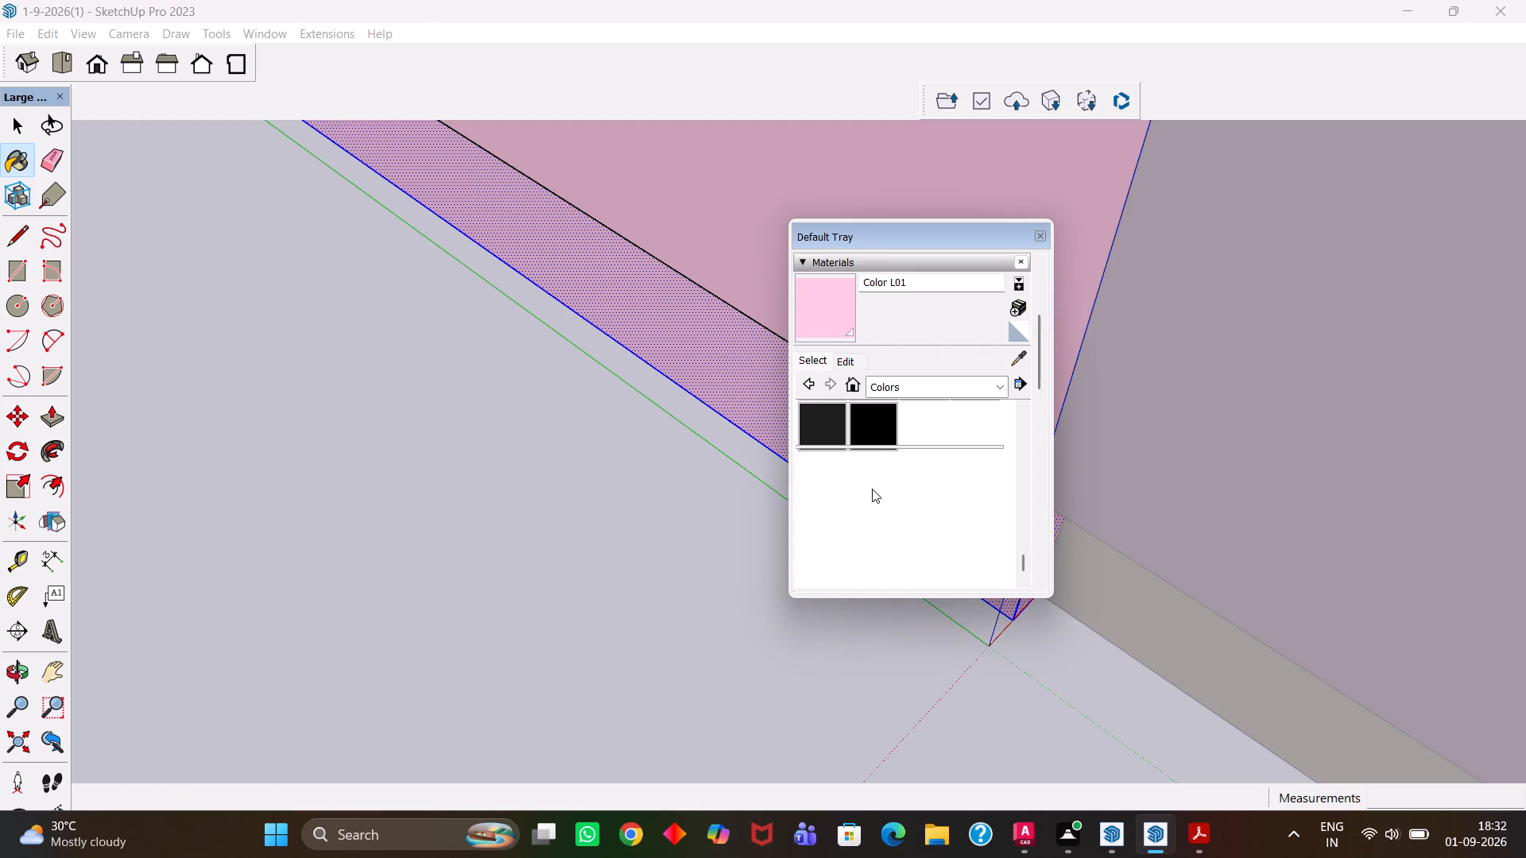
pyautogui.click(1043, 238)
pyautogui.scroll(-5, 751, 460)
pyautogui.moveTo(723, 495); pyautogui.dragTo(905, 559, button='middle')
pyautogui.scroll(1, 896, 556)
pyautogui.press('h')
pyautogui.scroll(-8, 876, 559)
pyautogui.moveTo(773, 467); pyautogui.dragTo(953, 584, button='middle')
pyautogui.scroll(1, 953, 584)
pyautogui.scroll(-2, 953, 584)
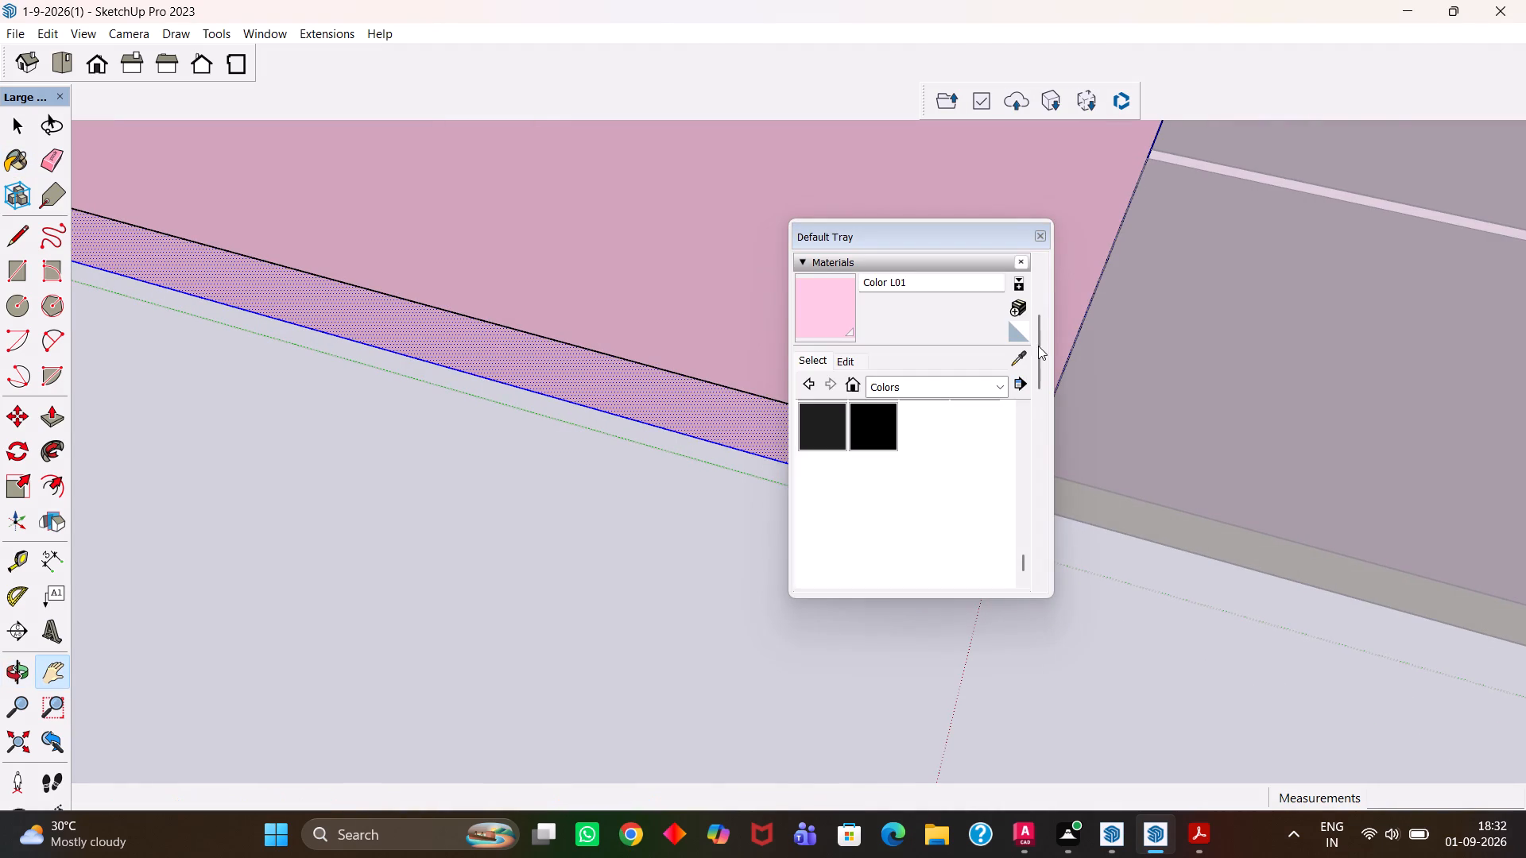
pyautogui.click(1035, 234)
pyautogui.scroll(-6, 1026, 246)
pyautogui.scroll(-3, 984, 342)
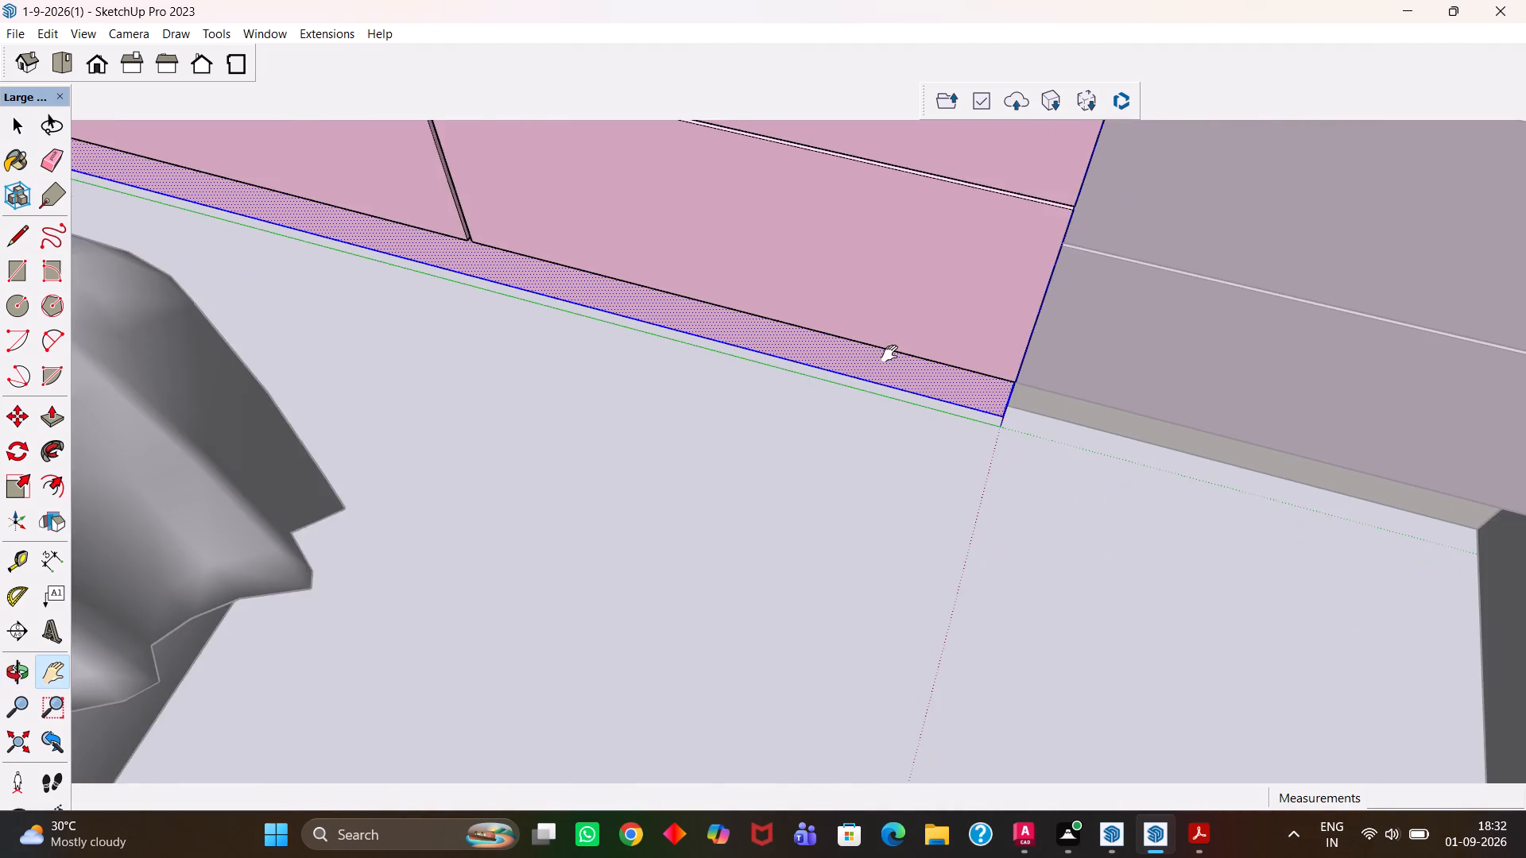
pyautogui.moveTo(883, 353); pyautogui.dragTo(990, 470, button='middle')
pyautogui.scroll(-20, 978, 484)
pyautogui.scroll(-2, 978, 484)
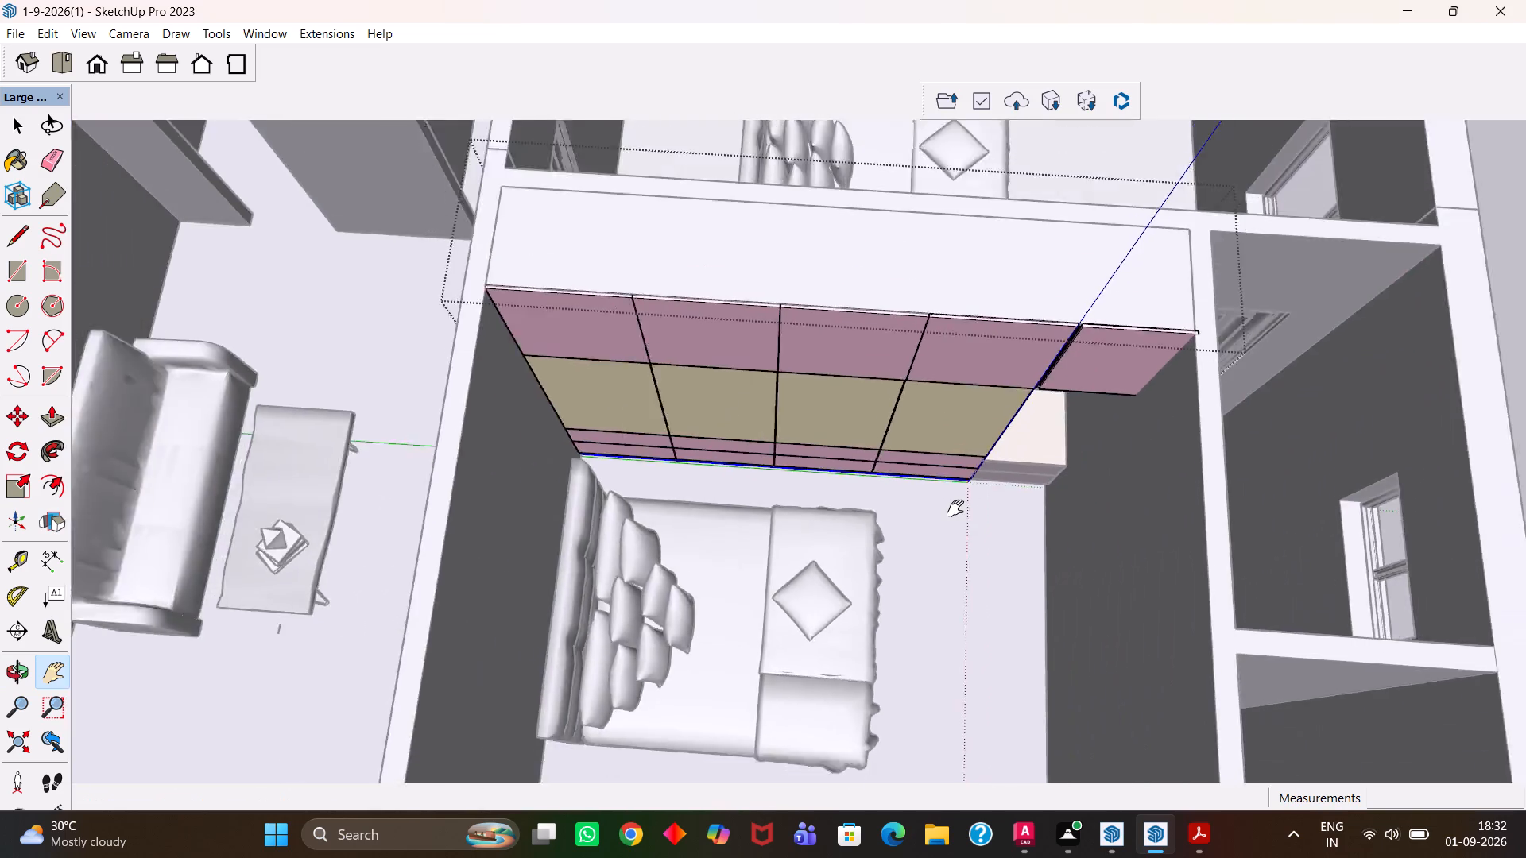
pyautogui.scroll(-7, 955, 508)
pyautogui.scroll(1, 910, 520)
pyautogui.scroll(-5, 909, 520)
pyautogui.scroll(1, 892, 520)
pyautogui.moveTo(892, 520); pyautogui.dragTo(957, 494, button='middle')
pyautogui.press('space')
pyautogui.click(1273, 322)
pyautogui.click(1272, 317)
# Examine the base of the pink wardrobe in the marble-floored bedroom for unpainted strips or stray edges.
pyautogui.scroll(2, 897, 491)
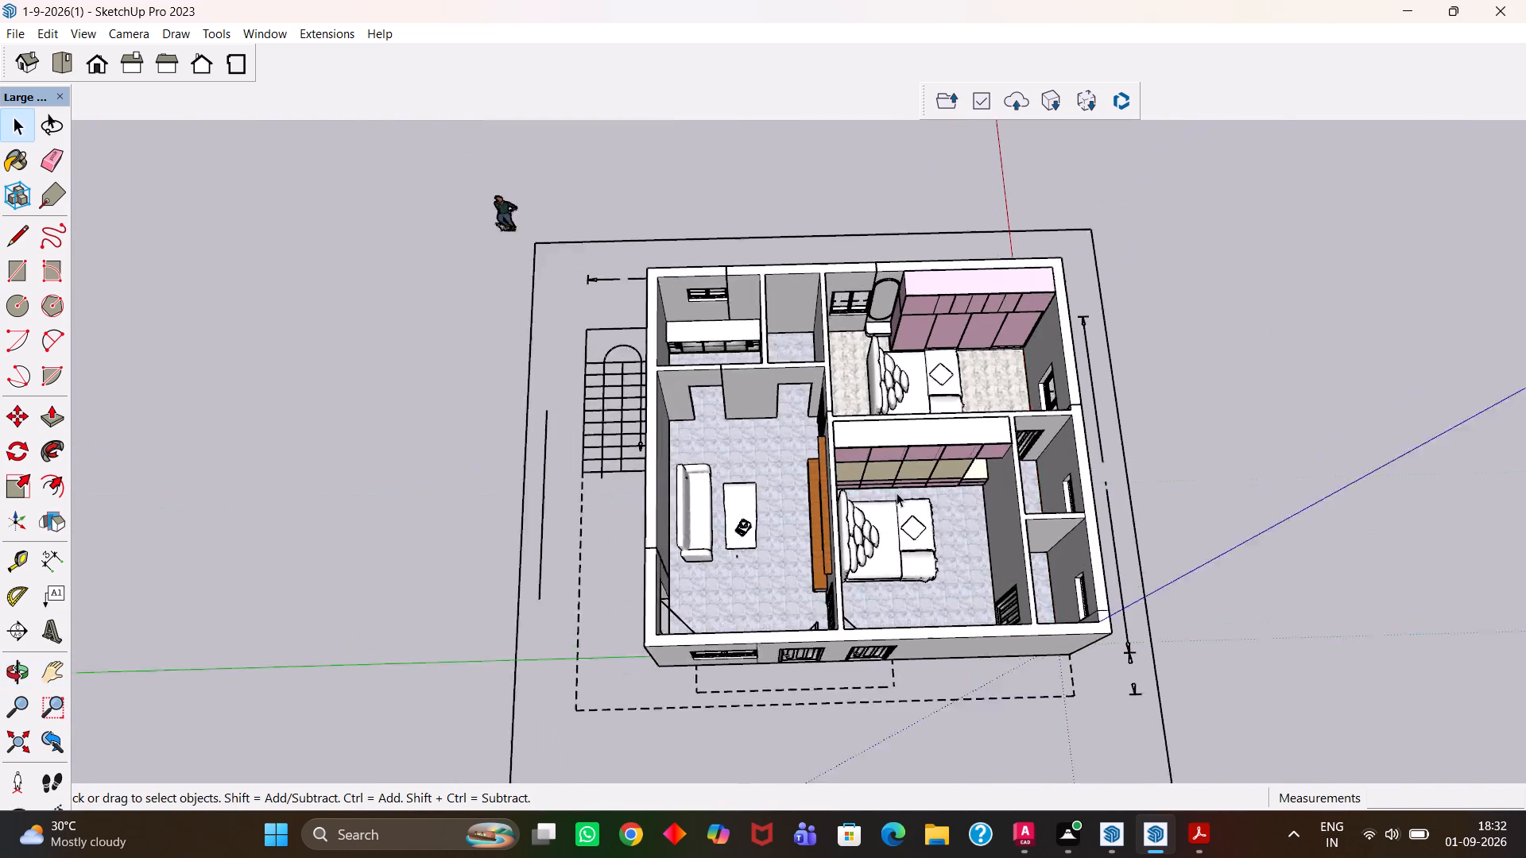
pyautogui.scroll(10, 897, 493)
pyautogui.scroll(-6, 906, 502)
pyautogui.press('h')
pyautogui.moveTo(995, 370); pyautogui.dragTo(877, 566)
pyautogui.scroll(3, 946, 404)
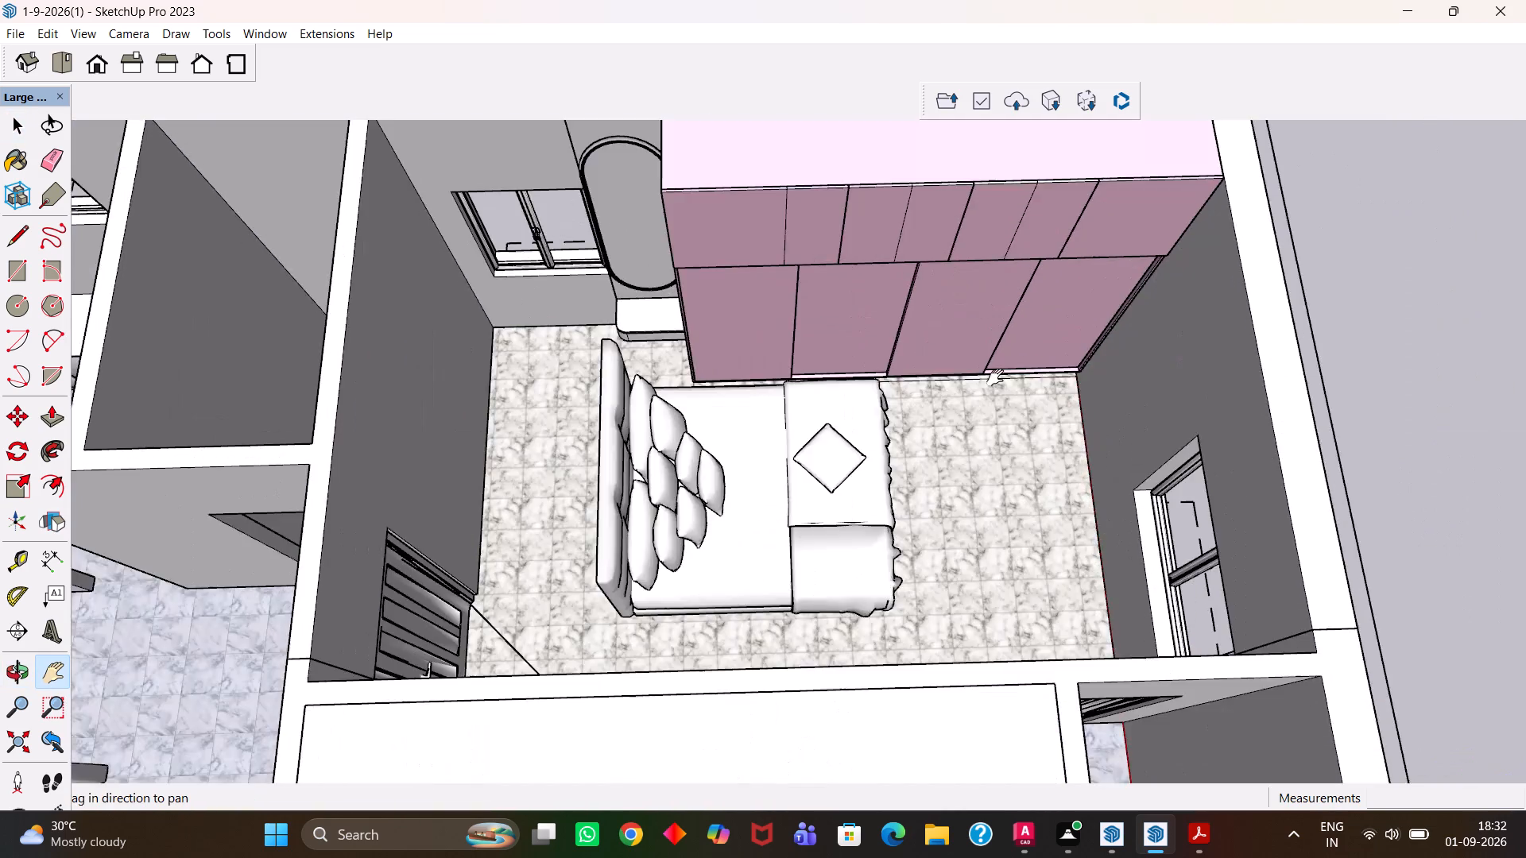
pyautogui.scroll(20, 995, 377)
pyautogui.scroll(2, 995, 377)
pyautogui.moveTo(892, 315); pyautogui.dragTo(795, 124, button='middle')
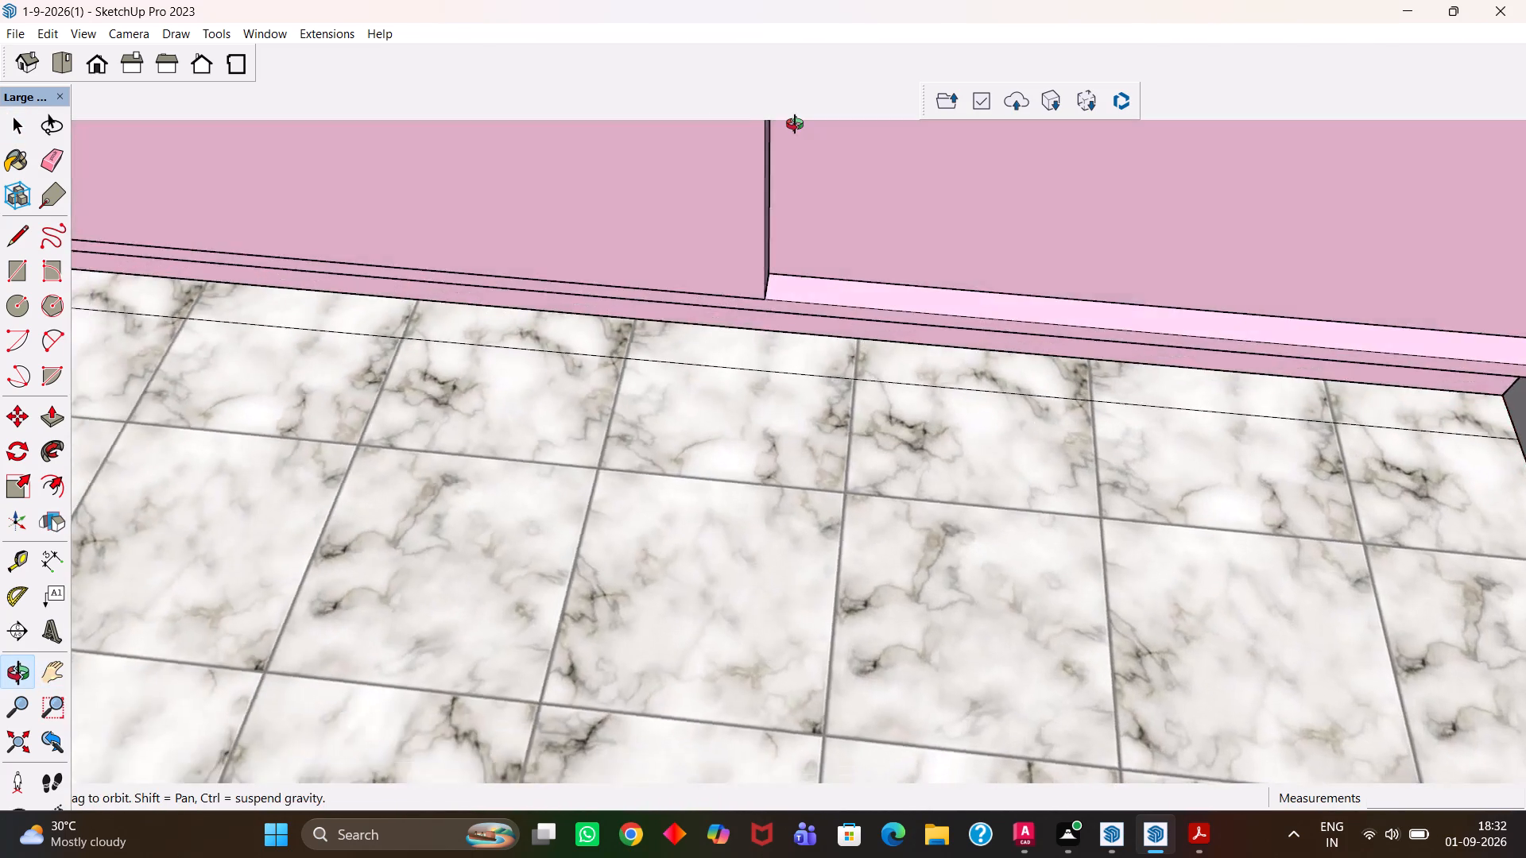
pyautogui.moveTo(795, 124); pyautogui.dragTo(869, 345, button='middle')
pyautogui.press('h')
pyautogui.scroll(-5, 850, 391)
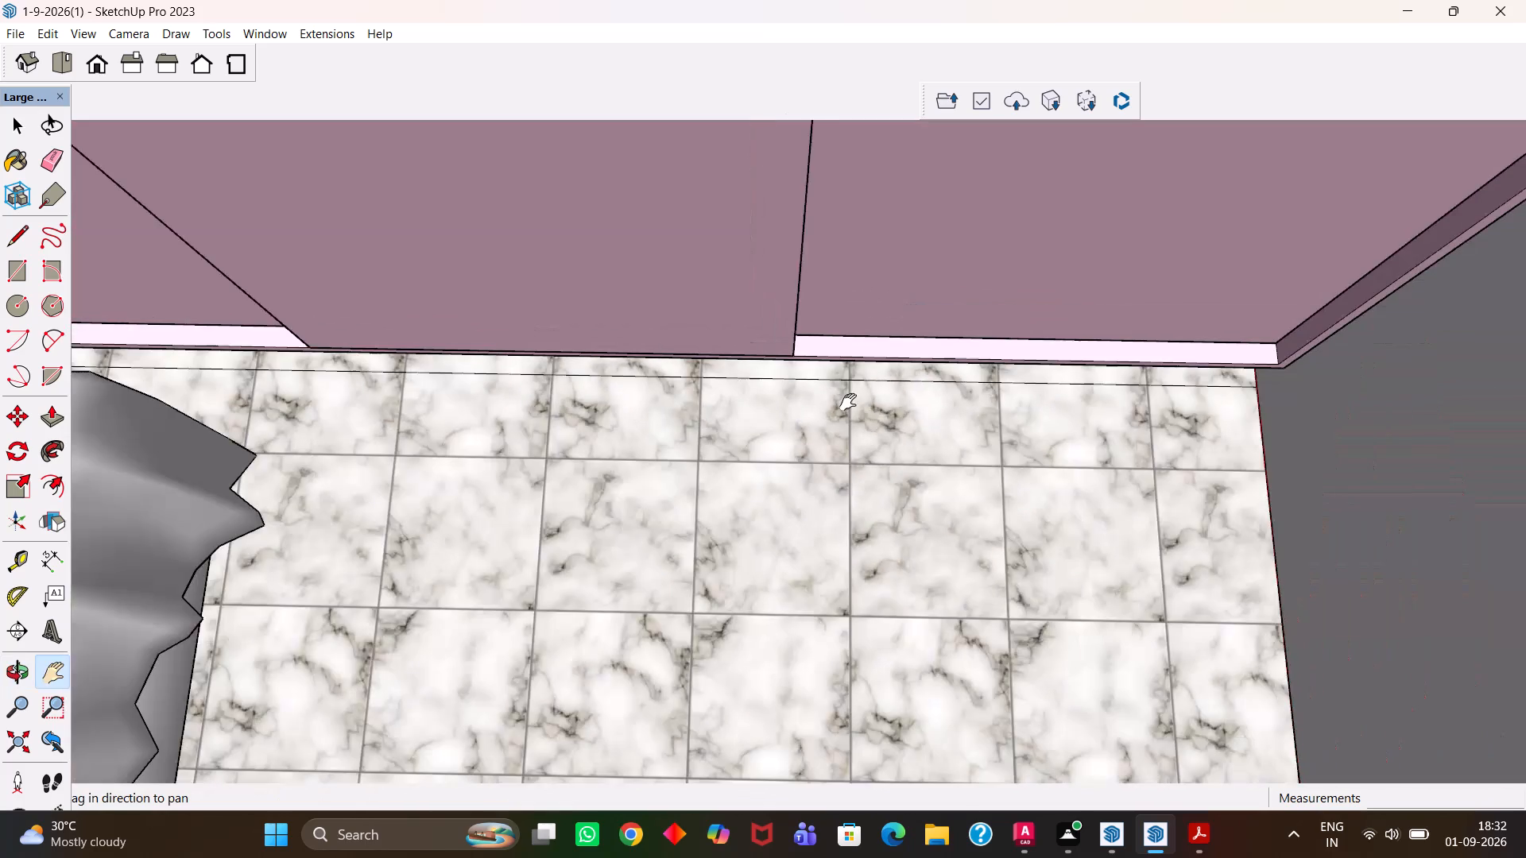
pyautogui.scroll(-6, 849, 413)
pyautogui.scroll(1, 849, 419)
pyautogui.scroll(-10, 849, 419)
pyautogui.scroll(1, 849, 427)
pyautogui.scroll(-2, 849, 433)
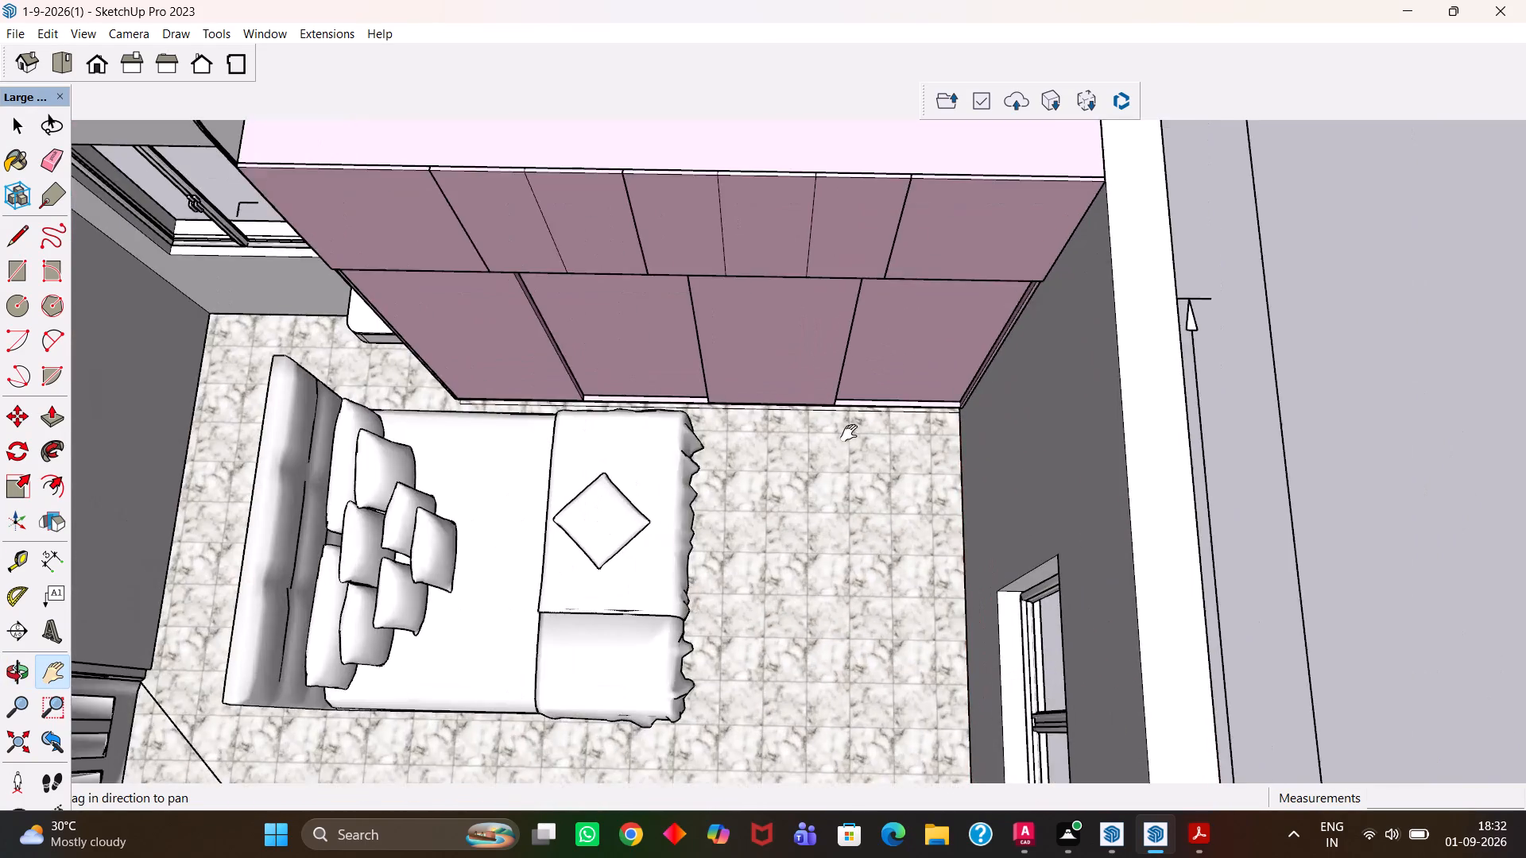
pyautogui.scroll(-8, 849, 433)
# Frame the whole furnished house from above and save the model.
pyautogui.moveTo(753, 510); pyautogui.dragTo(920, 388)
pyautogui.scroll(-4, 873, 418)
pyautogui.moveTo(730, 524); pyautogui.dragTo(737, 535, button='middle')
pyautogui.scroll(5, 737, 535)
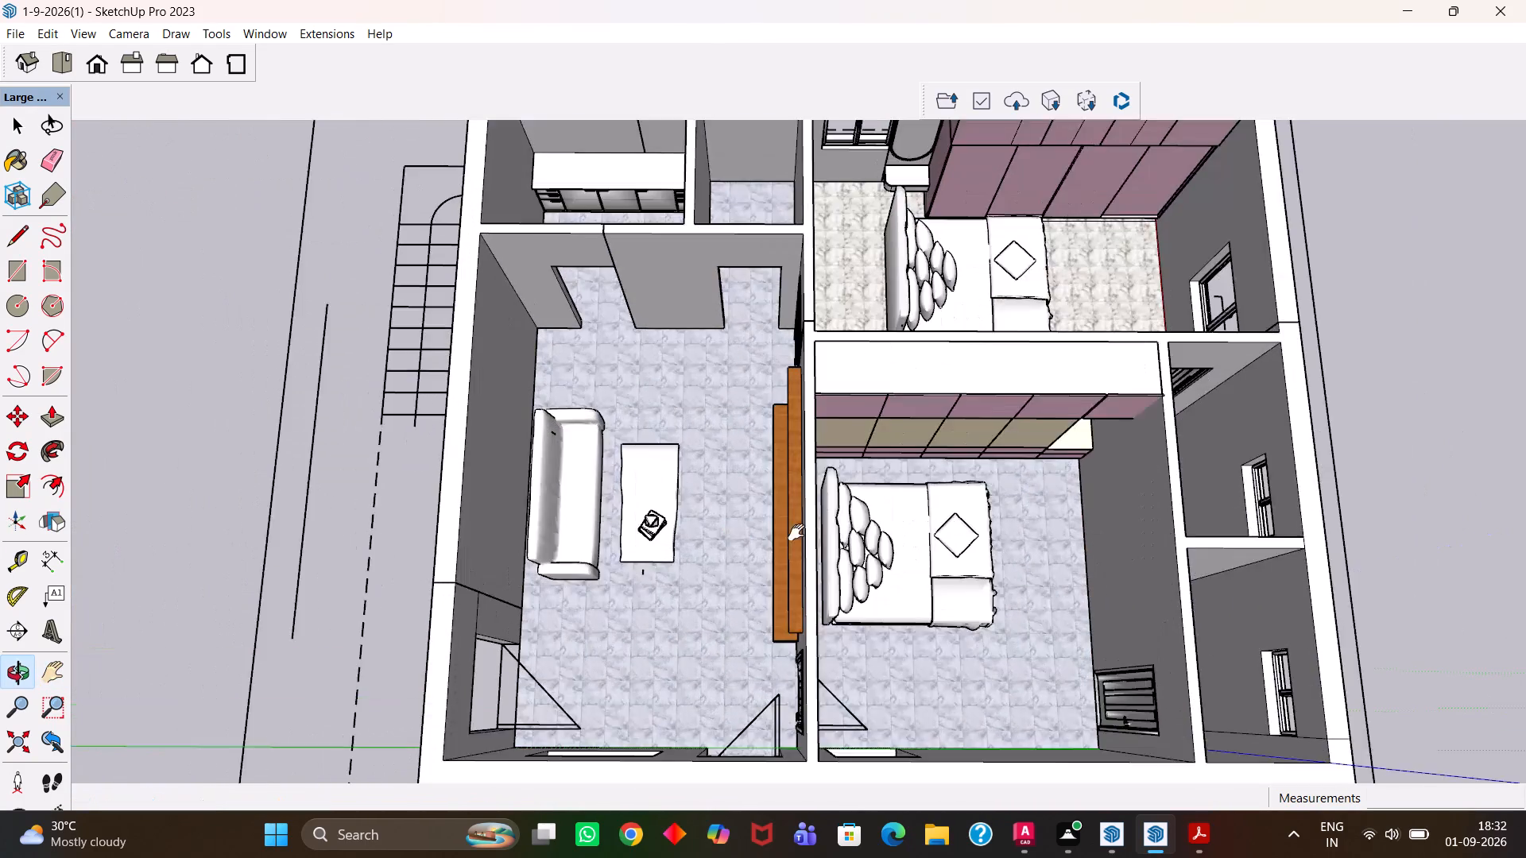
pyautogui.scroll(3, 804, 532)
pyautogui.scroll(-10, 804, 532)
pyautogui.scroll(1, 830, 553)
pyautogui.middleClick(830, 553)
pyautogui.hotkey('ctrl', 's')
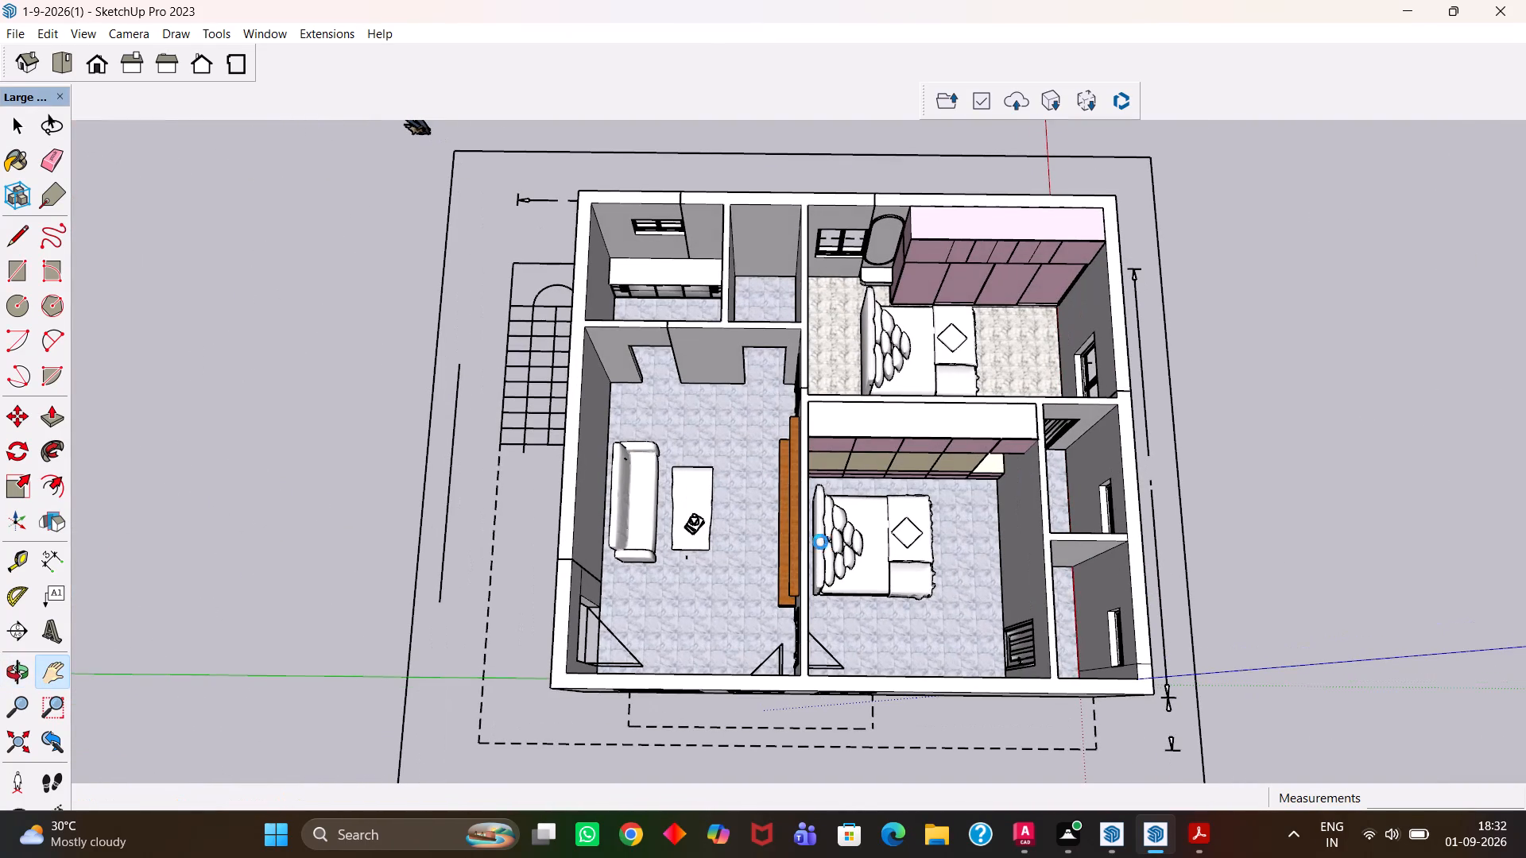
pyautogui.scroll(2, 820, 531)
pyautogui.hotkey('ctrl', 's')
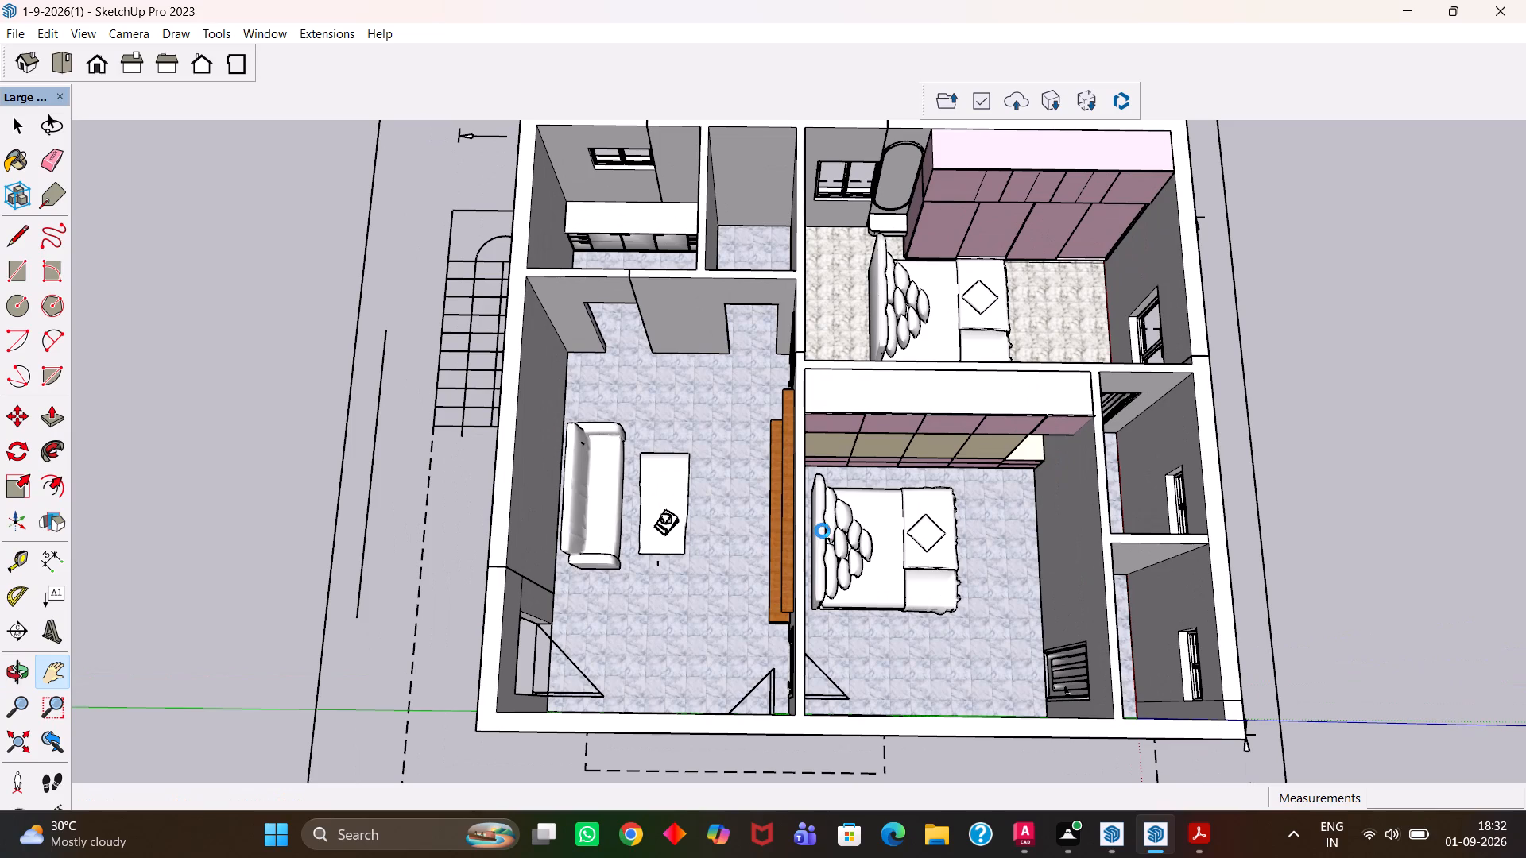
pyautogui.hotkey('ctrl', 's')
pyautogui.hotkey('ctrl', 's')
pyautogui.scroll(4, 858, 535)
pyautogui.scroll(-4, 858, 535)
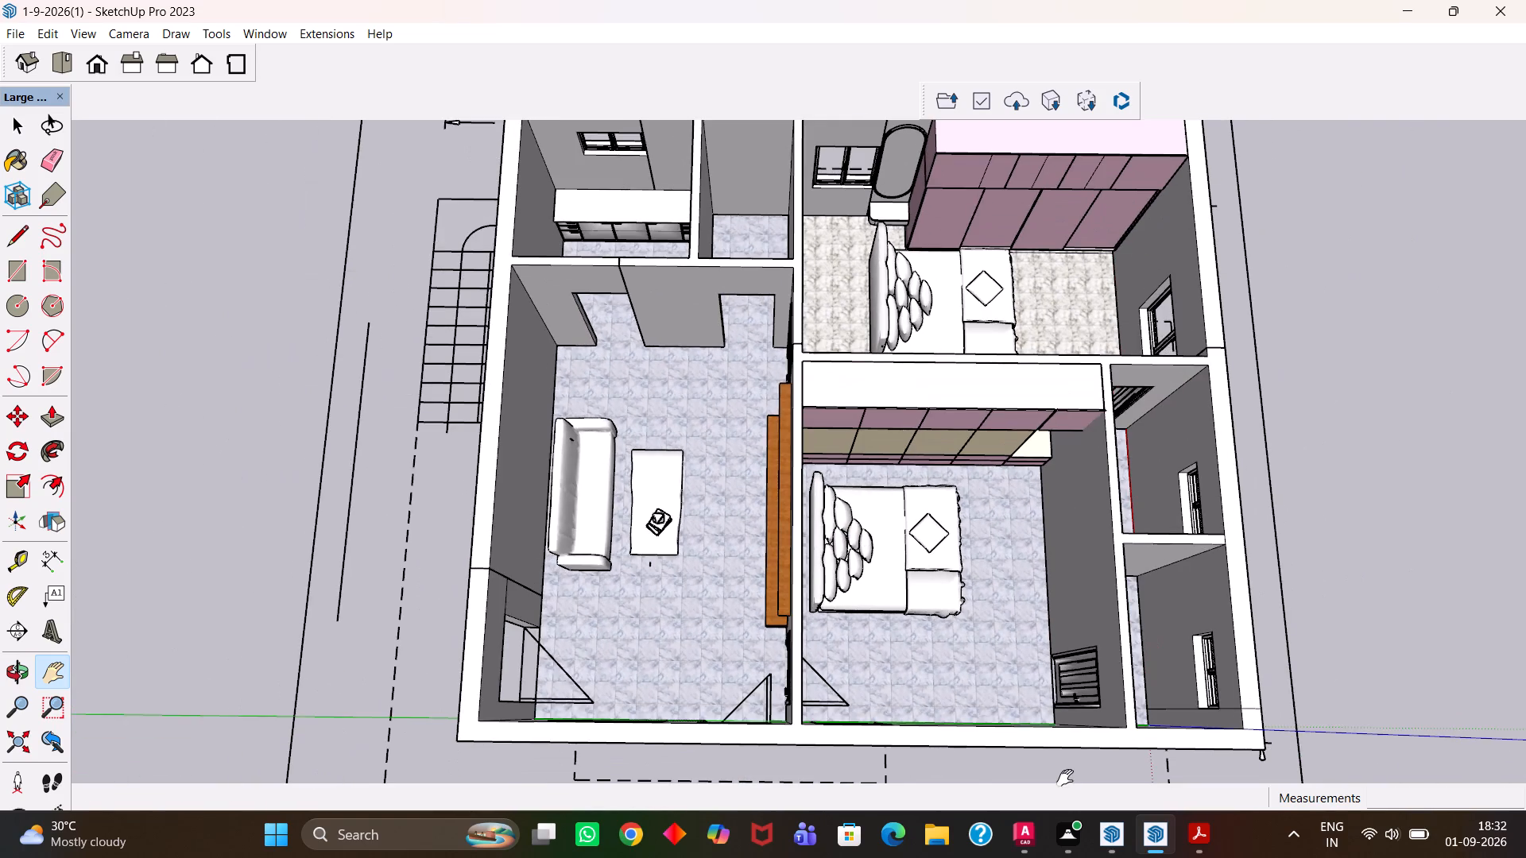
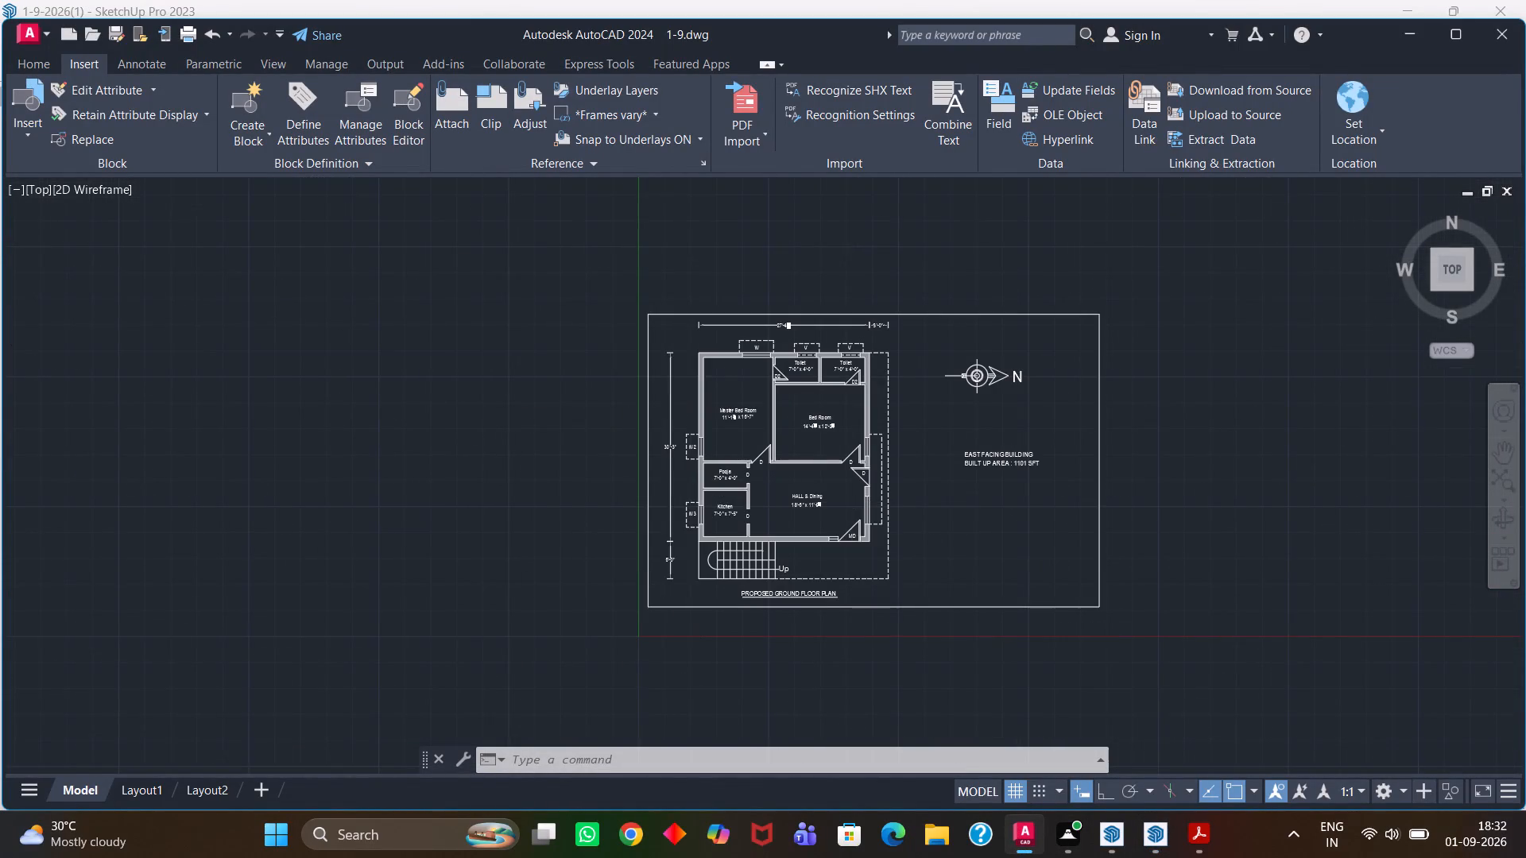
# In the AutoCAD ground floor plan, measure the HALL & Dining room's width along its upper wall with a temporary dimension, without placing it.
pyautogui.scroll(2, 846, 499)
pyautogui.moveTo(831, 489); pyautogui.dragTo(908, 452, button='middle')
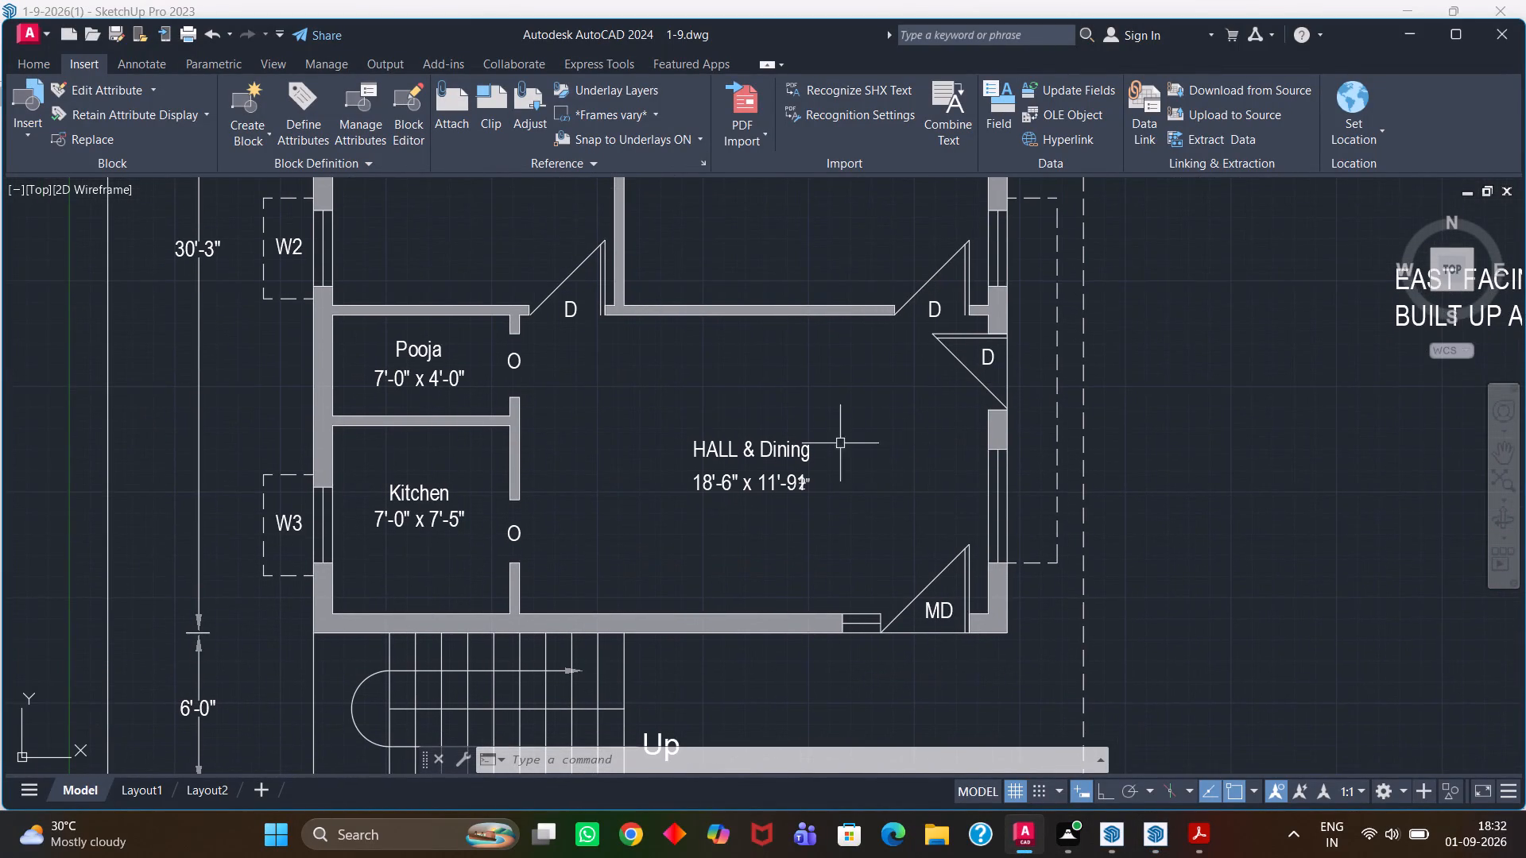
pyautogui.middleClick(654, 435)
pyautogui.click(24, 60)
pyautogui.click(552, 112)
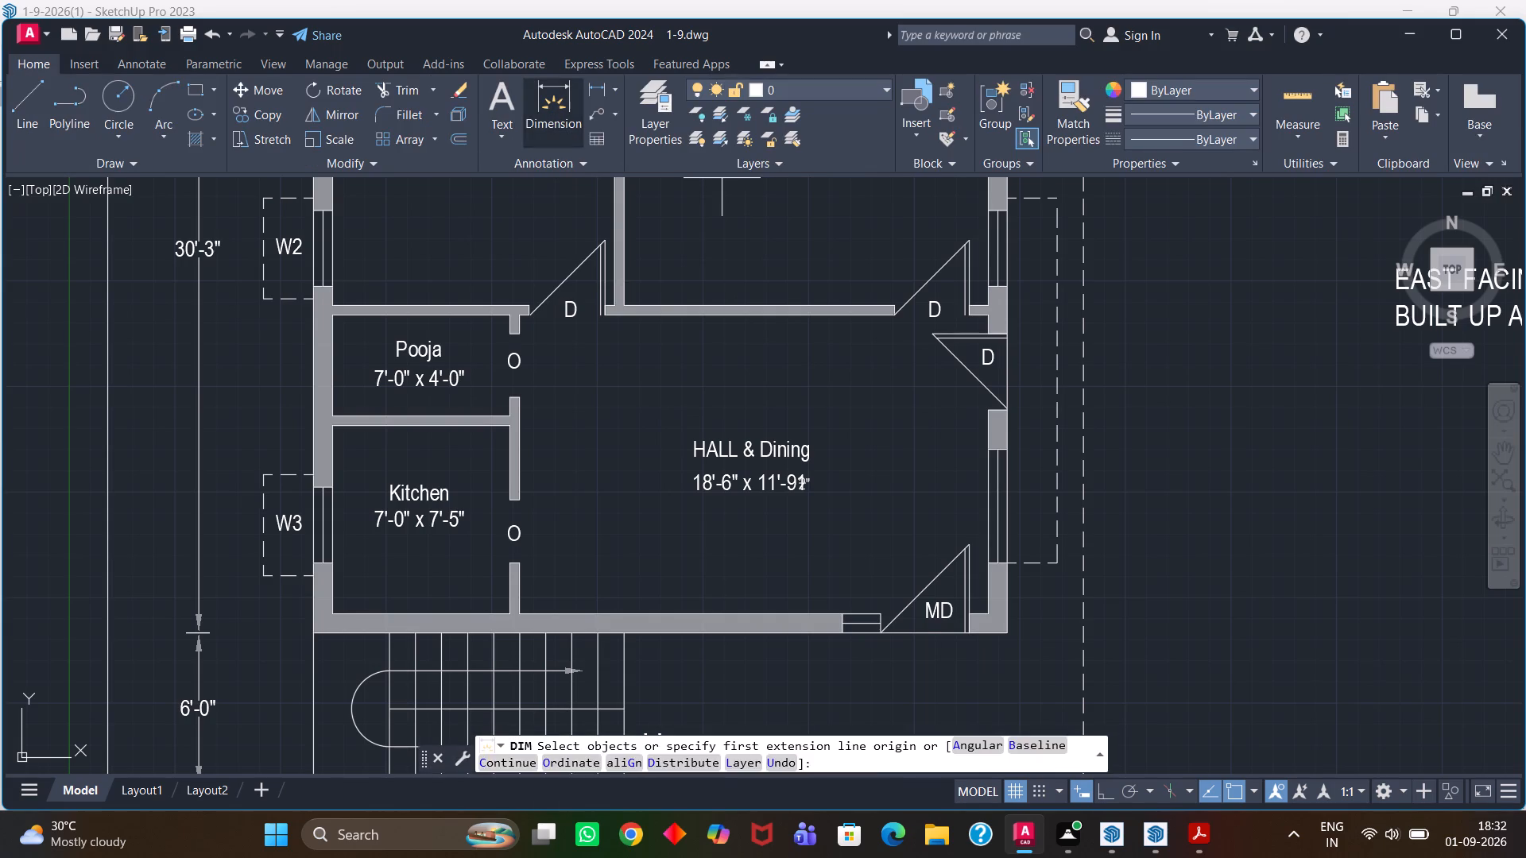
pyautogui.scroll(3, 514, 316)
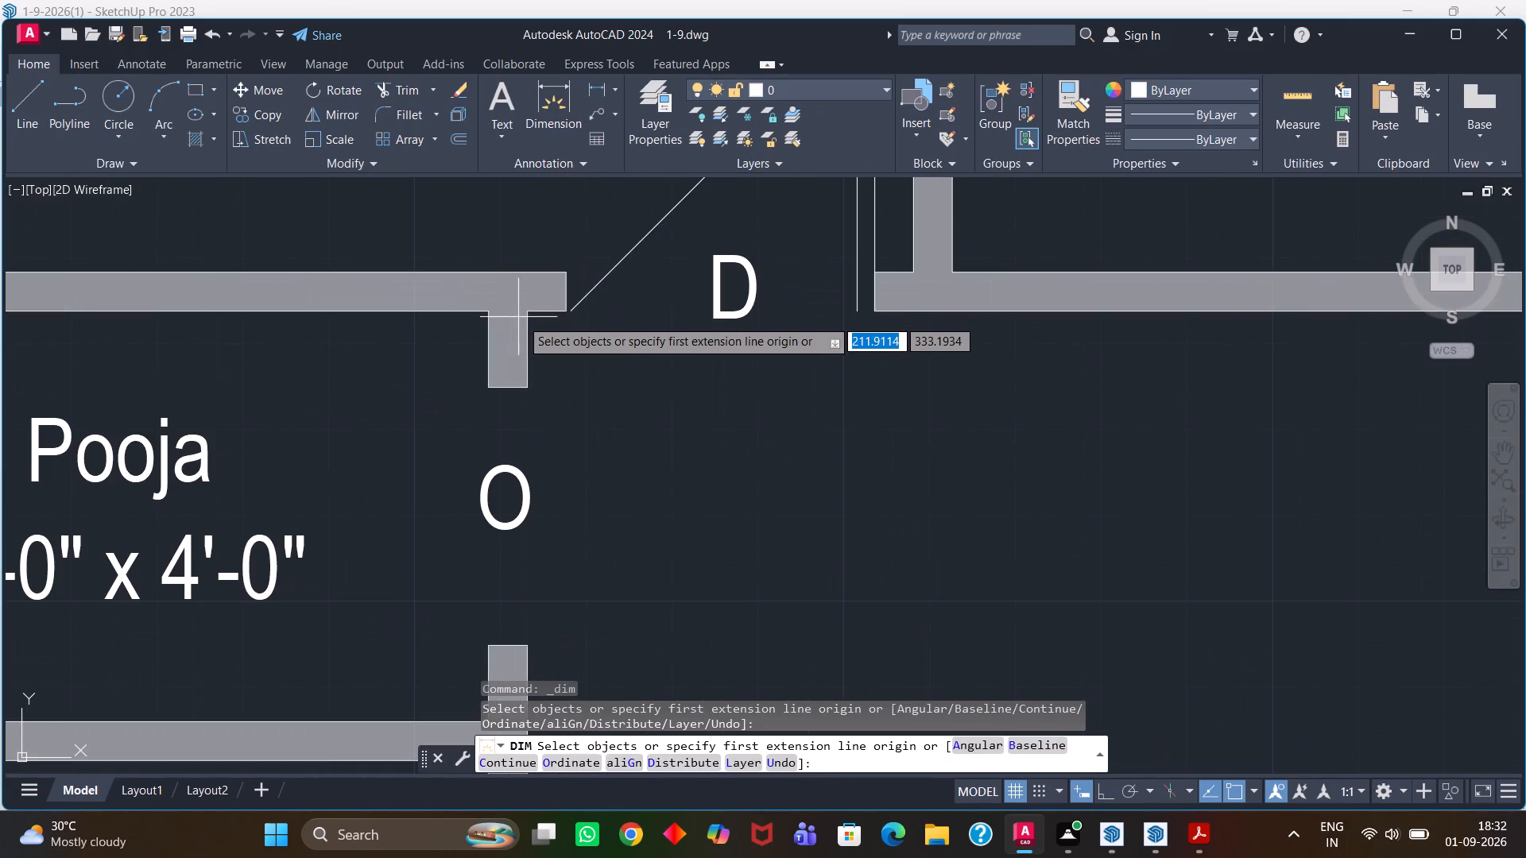
pyautogui.click(526, 310)
pyautogui.scroll(-5, 676, 355)
pyautogui.scroll(4, 962, 354)
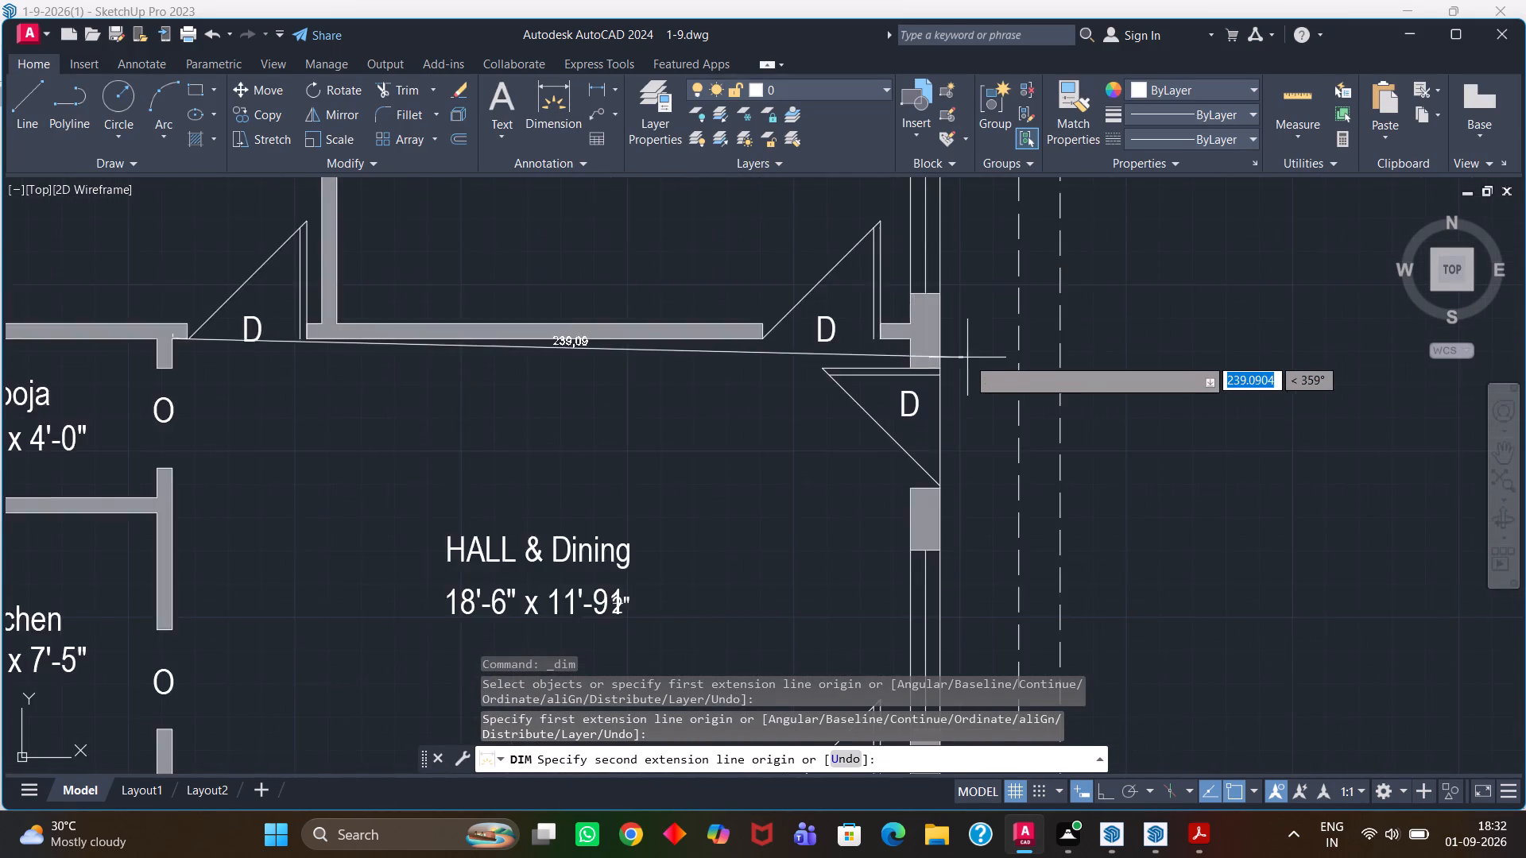
pyautogui.scroll(2, 967, 357)
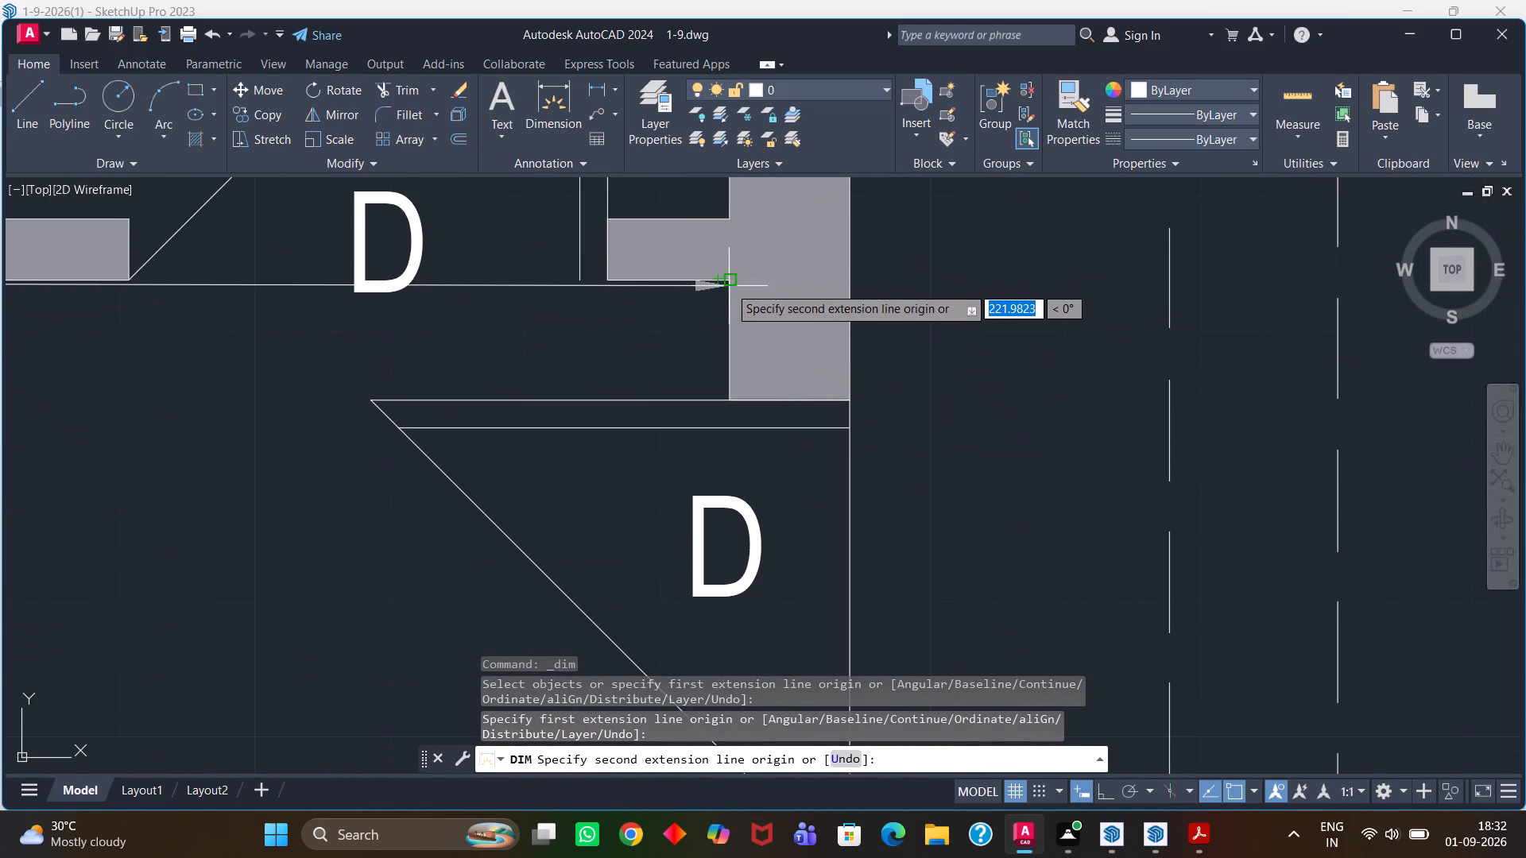
pyautogui.click(727, 284)
pyautogui.scroll(-5, 699, 361)
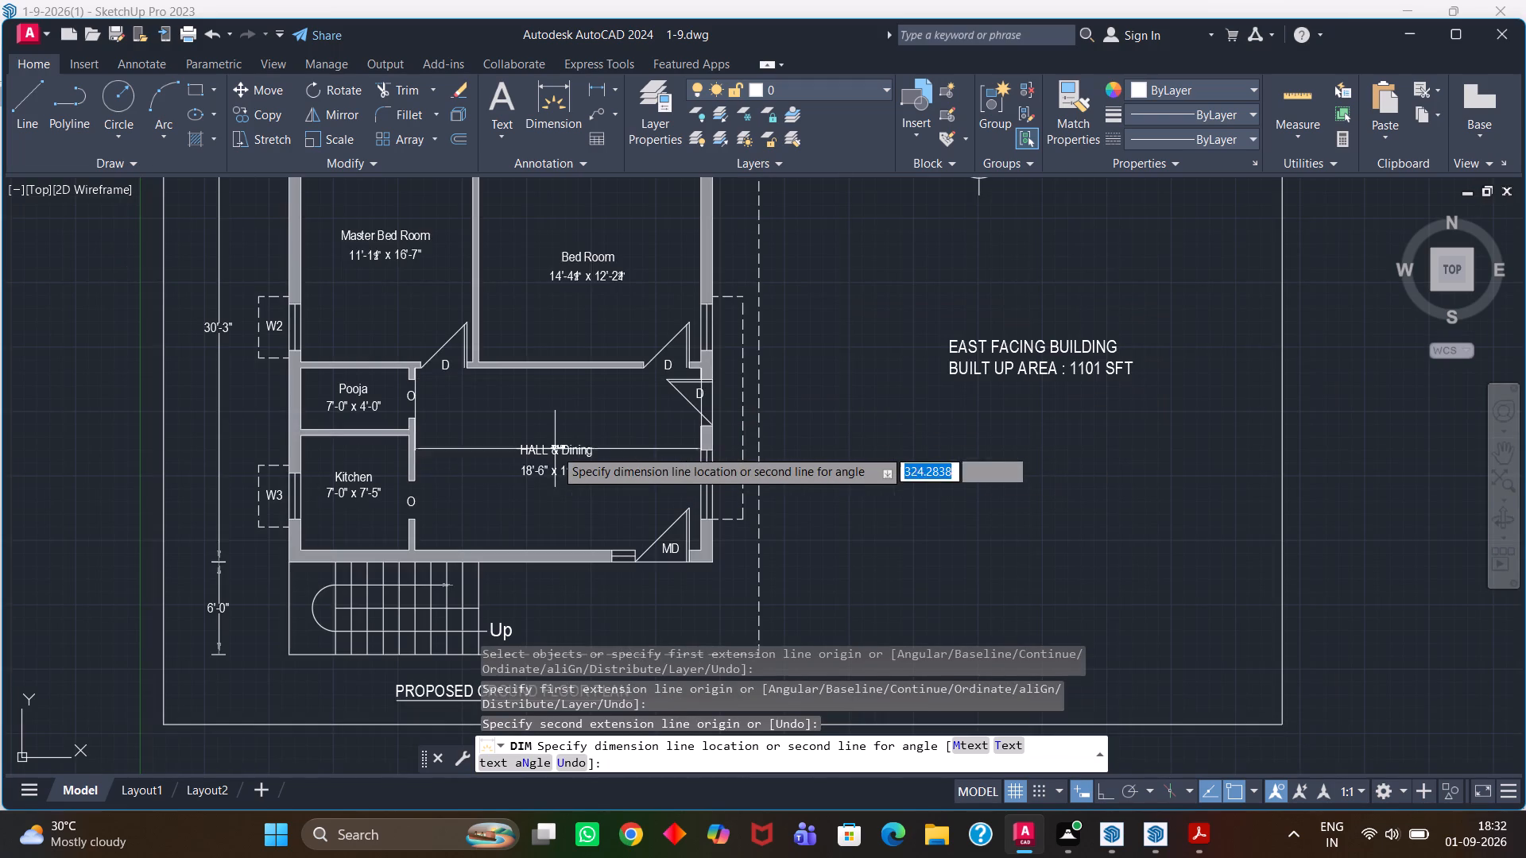
pyautogui.scroll(4, 560, 415)
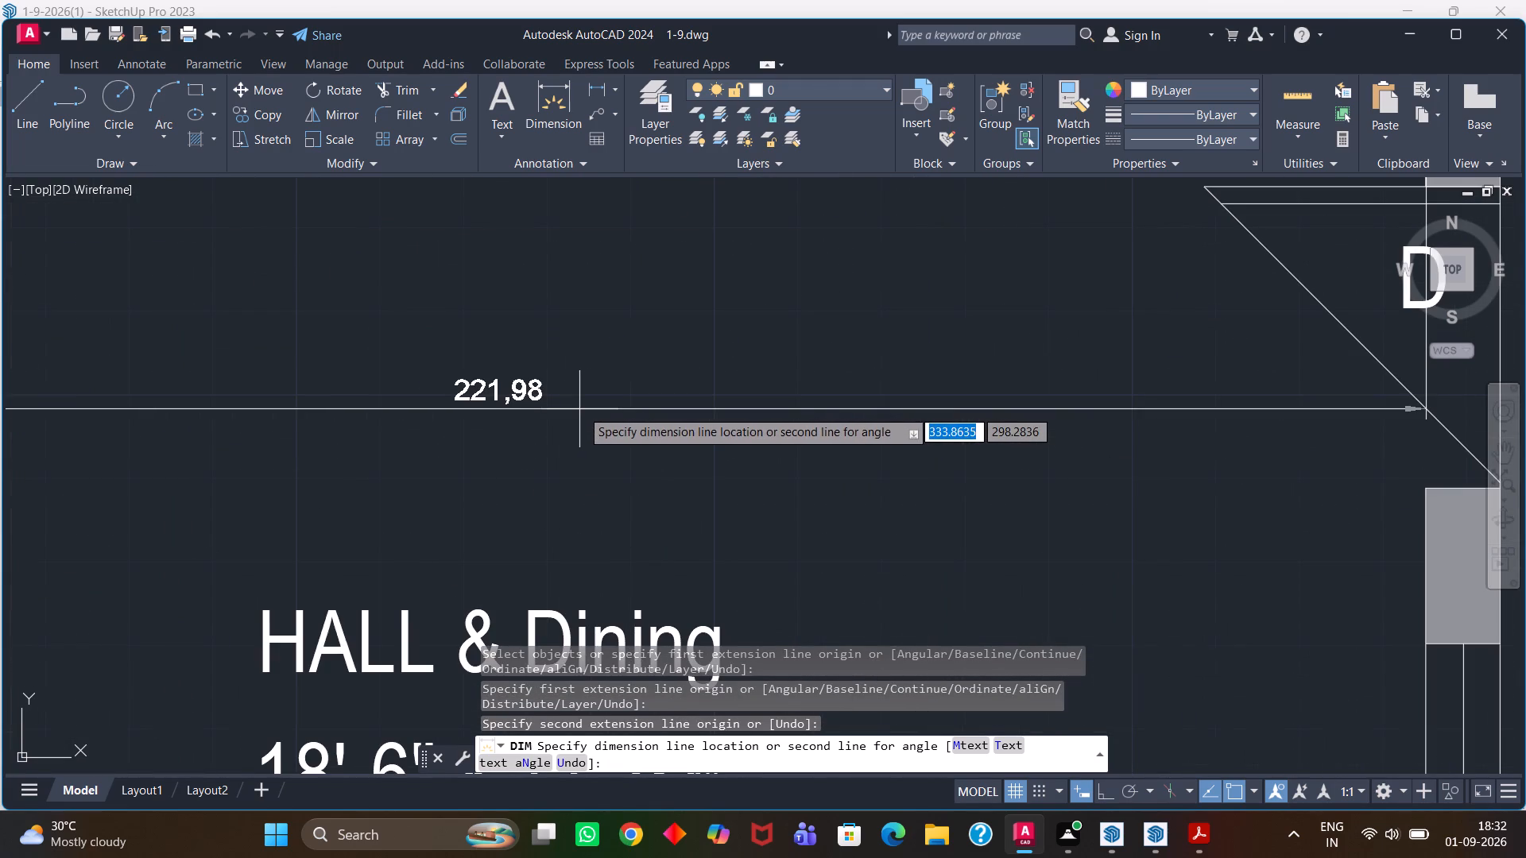
pyautogui.press('Escape')
pyautogui.press('Escape')
pyautogui.scroll(-7, 598, 405)
pyautogui.press('Escape')
pyautogui.press('Escape')
# Frame the whole ground floor plan sheet and save the 1-9.dwg drawing.
pyautogui.scroll(3, 597, 396)
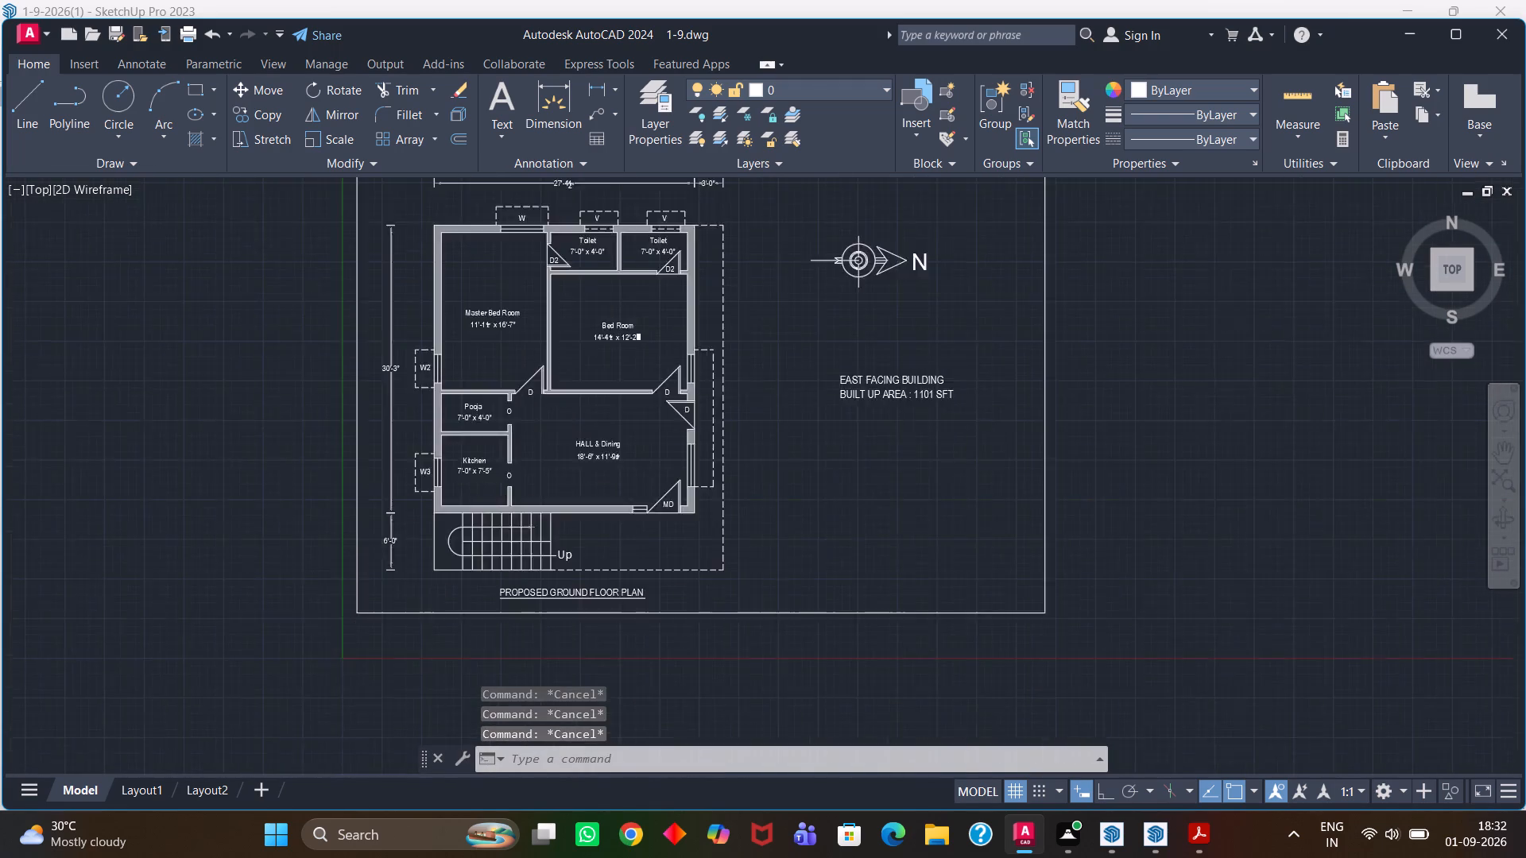
pyautogui.moveTo(600, 391); pyautogui.dragTo(730, 416, button='middle')
pyautogui.scroll(-2, 732, 426)
pyautogui.moveTo(727, 433); pyautogui.dragTo(733, 442, button='middle')
pyautogui.scroll(1, 731, 439)
pyautogui.hotkey('ctrl', 's')
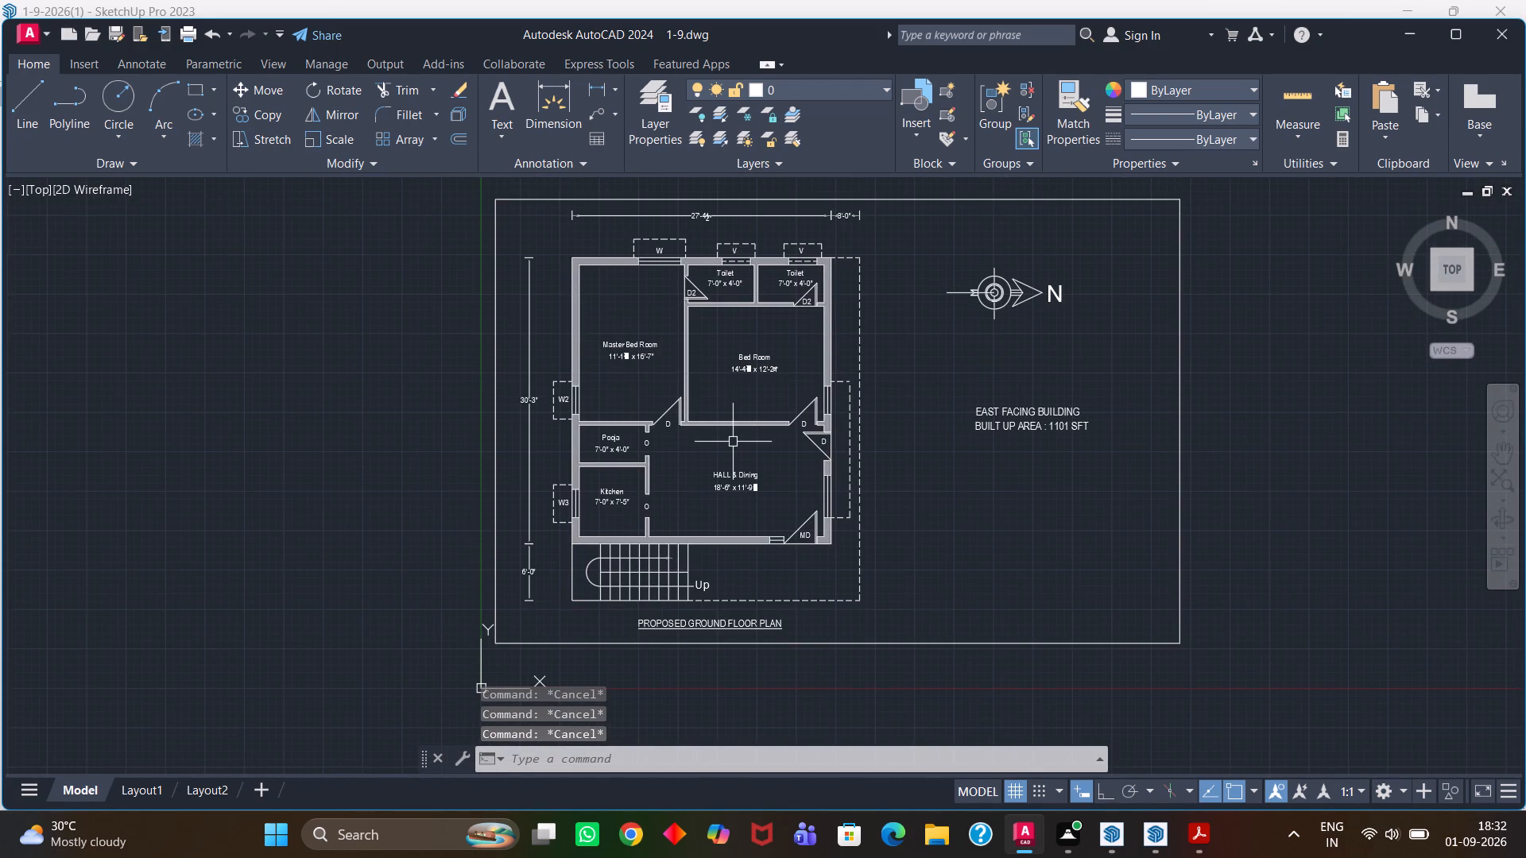
pyautogui.hotkey('ctrl', 's')
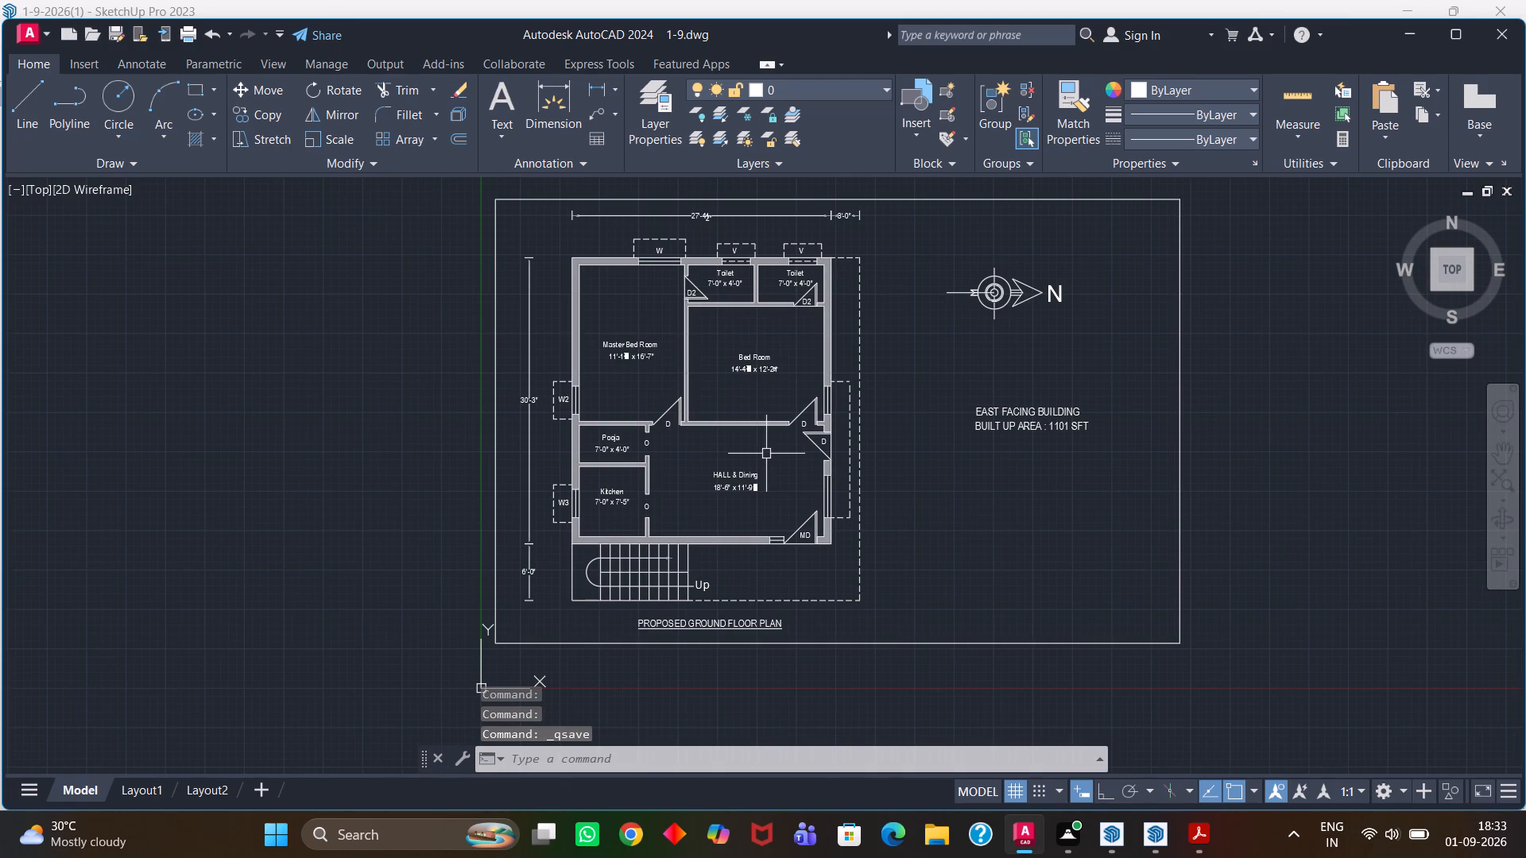
# Fit the AutoCAD window to the full screen with the whole plan sheet in view and save the drawing again.
pyautogui.scroll(-1, 715, 417)
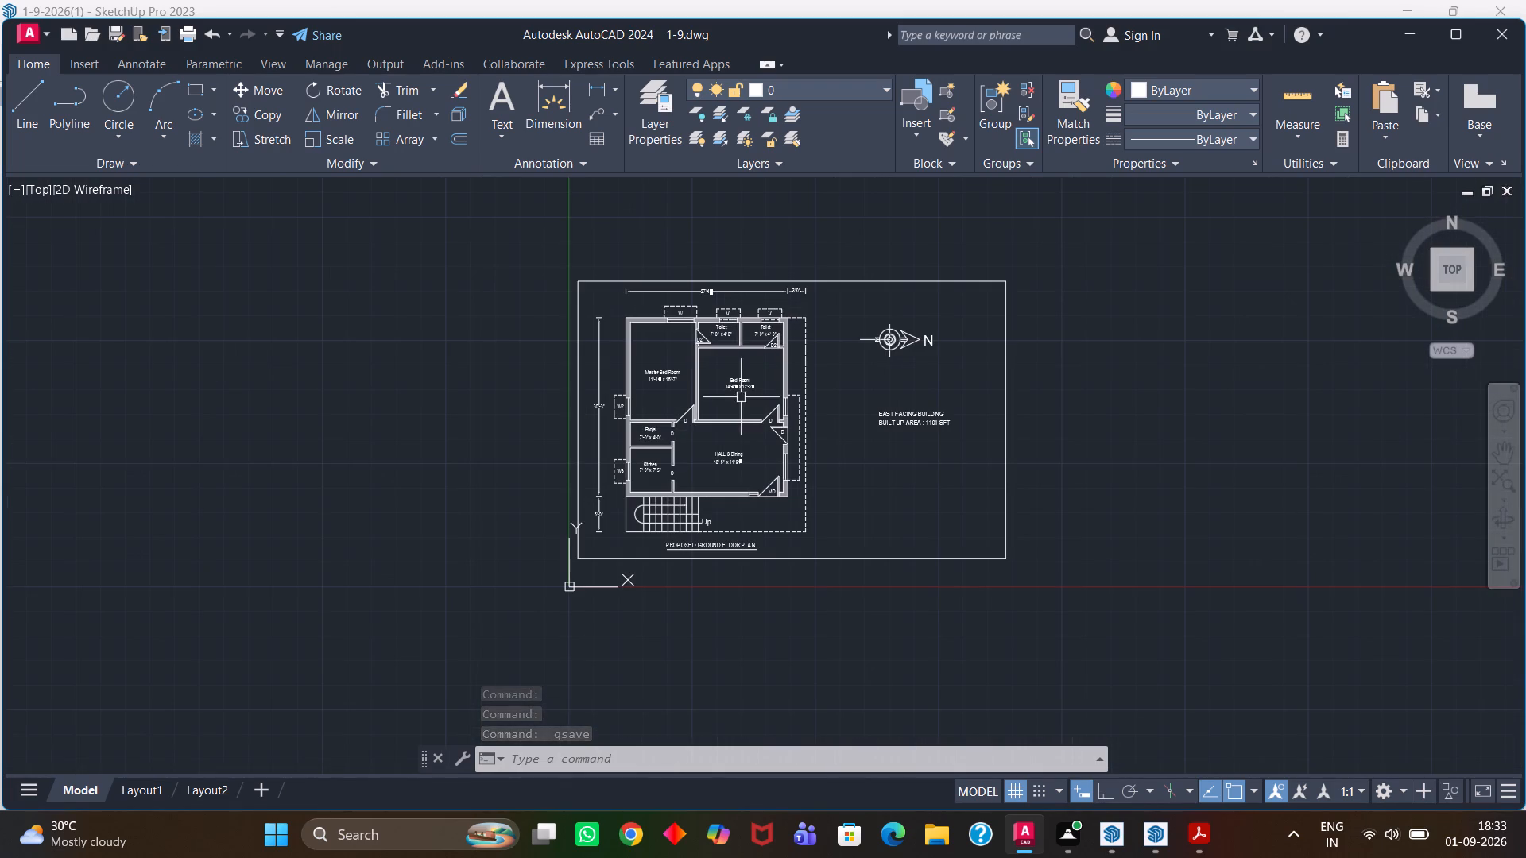
pyautogui.scroll(1, 690, 408)
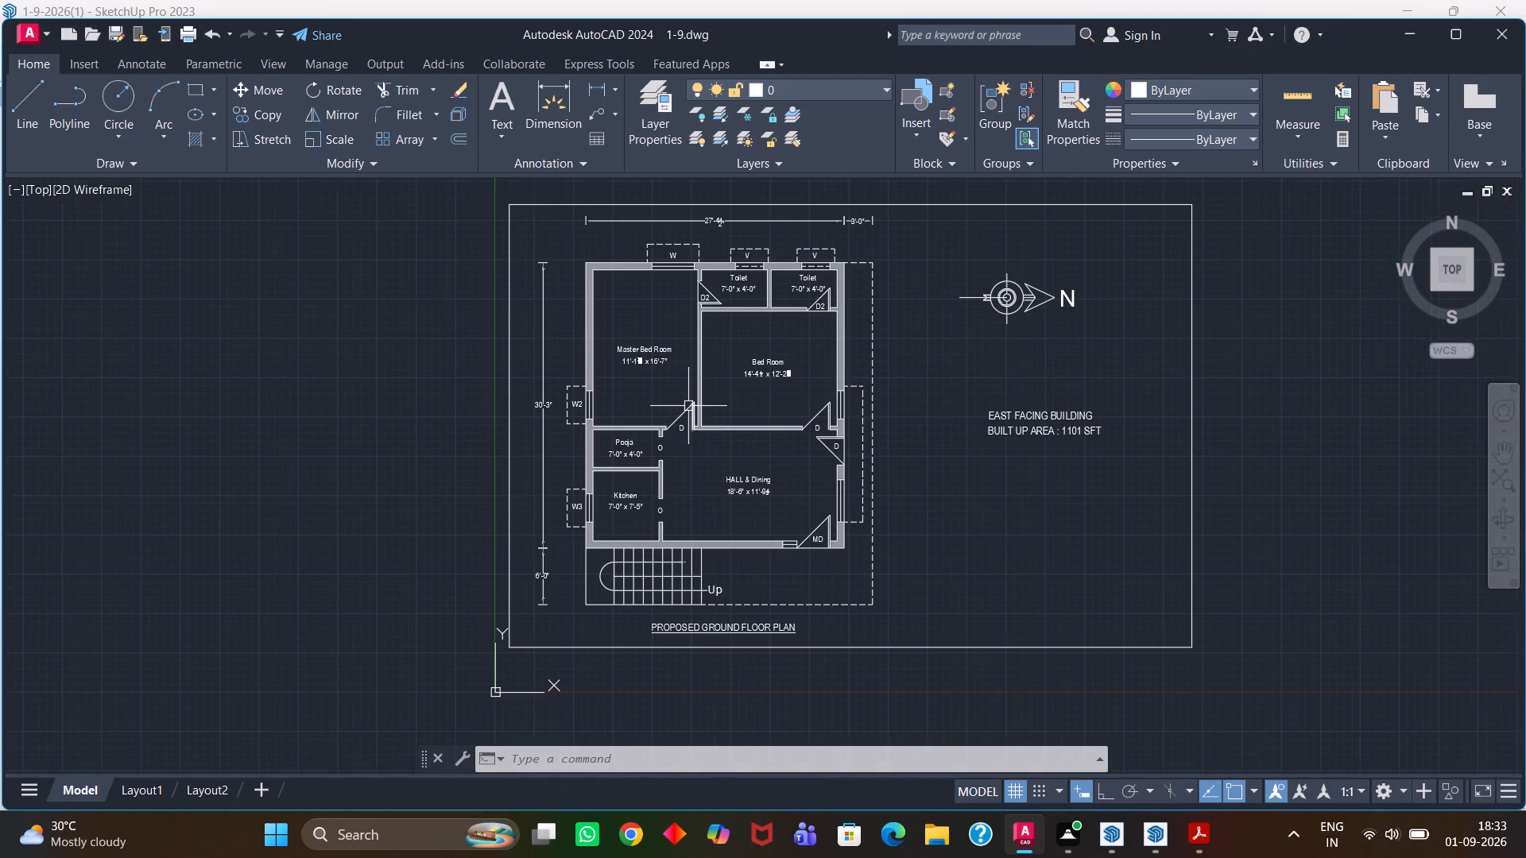
pyautogui.scroll(1, 710, 392)
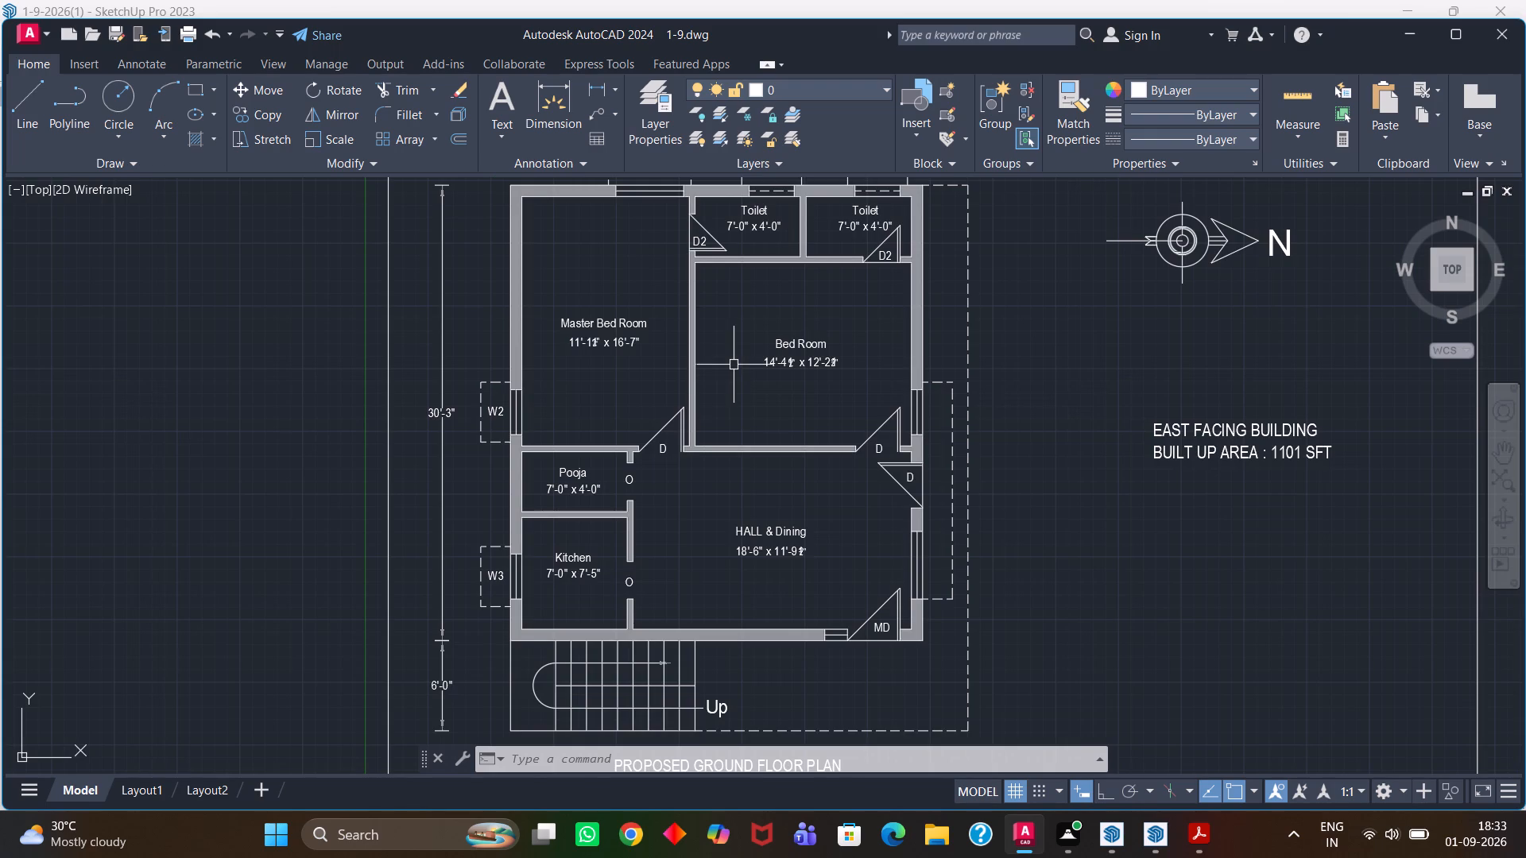
pyautogui.scroll(-2, 734, 365)
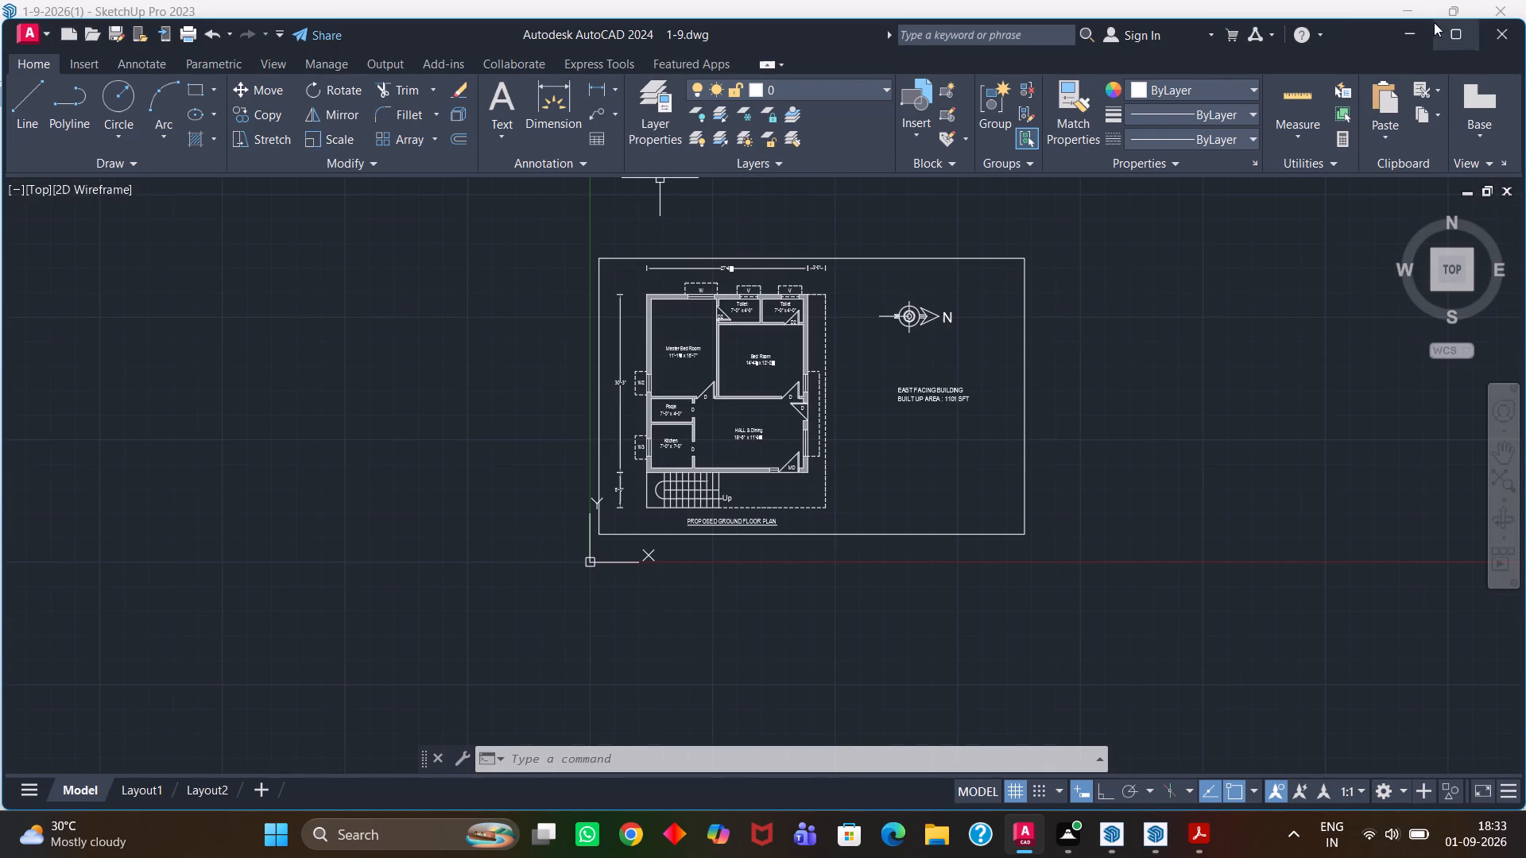
pyautogui.moveTo(1348, 18); pyautogui.dragTo(1336, 0)
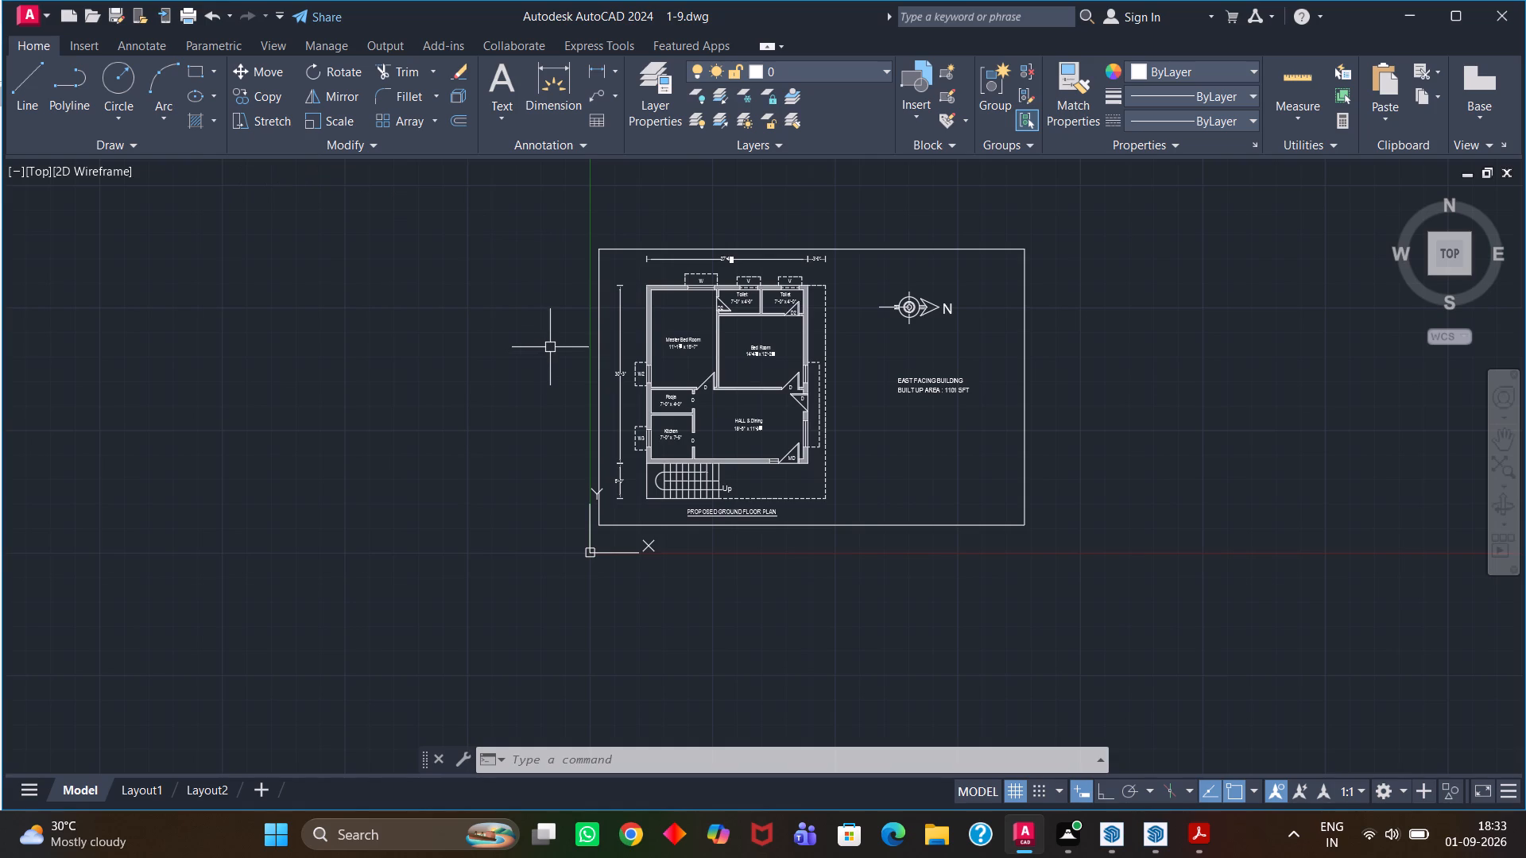
pyautogui.hotkey('ctrl', 's')
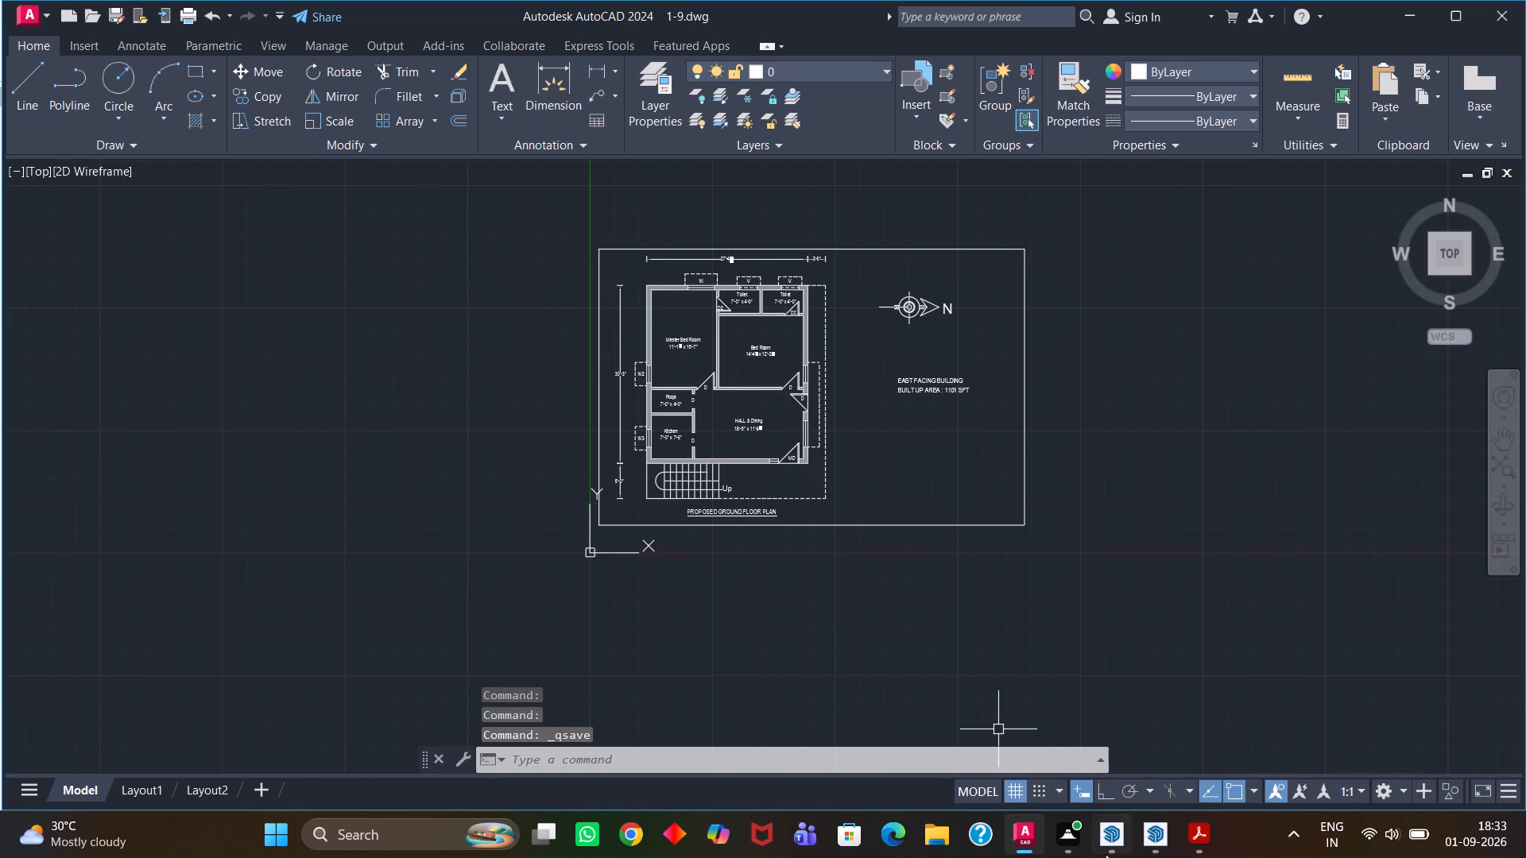
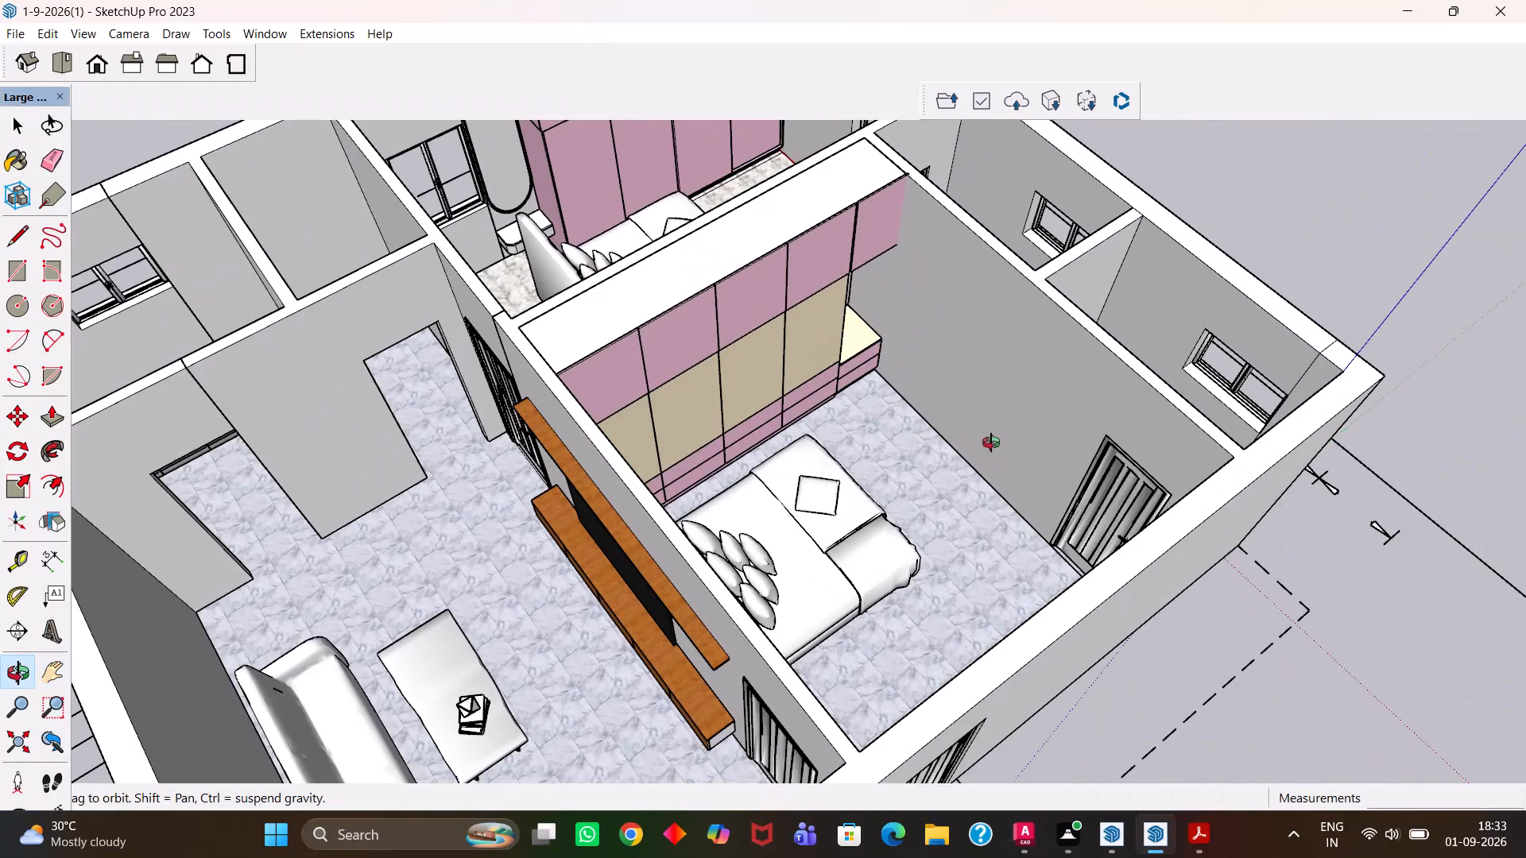
# In the SketchUp house model, examine the bed and the pink and beige wardrobe in the middle bedroom from opposite sides.
pyautogui.scroll(-6, 992, 442)
pyautogui.moveTo(1024, 444); pyautogui.dragTo(865, 514, button='middle')
pyautogui.scroll(10, 894, 521)
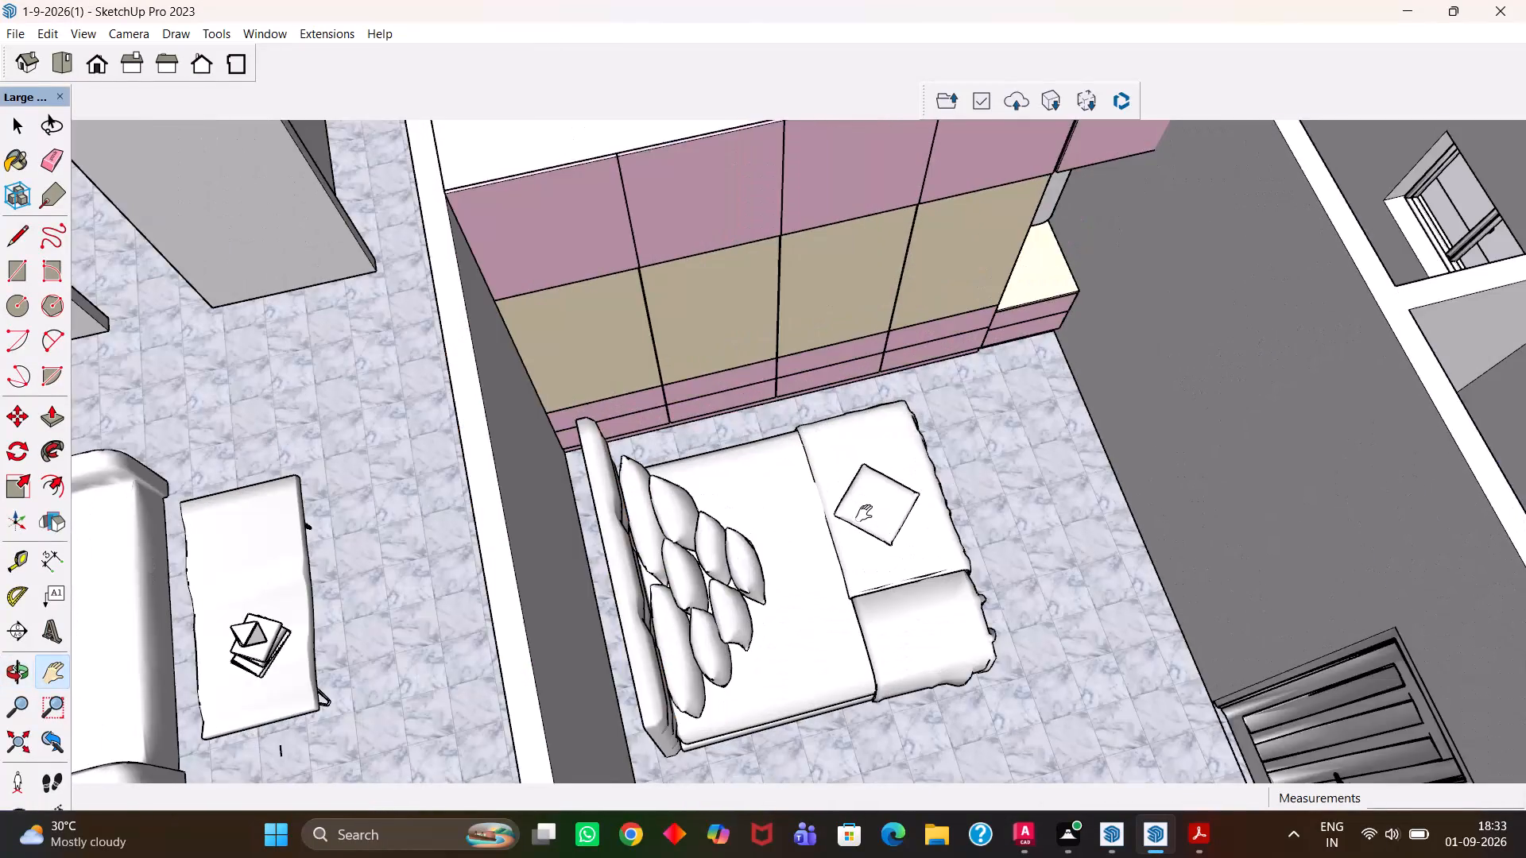
pyautogui.scroll(-7, 864, 513)
pyautogui.moveTo(1063, 471); pyautogui.dragTo(717, 454, button='middle')
pyautogui.scroll(1, 1061, 473)
pyautogui.scroll(9, 717, 454)
pyautogui.scroll(-7, 716, 431)
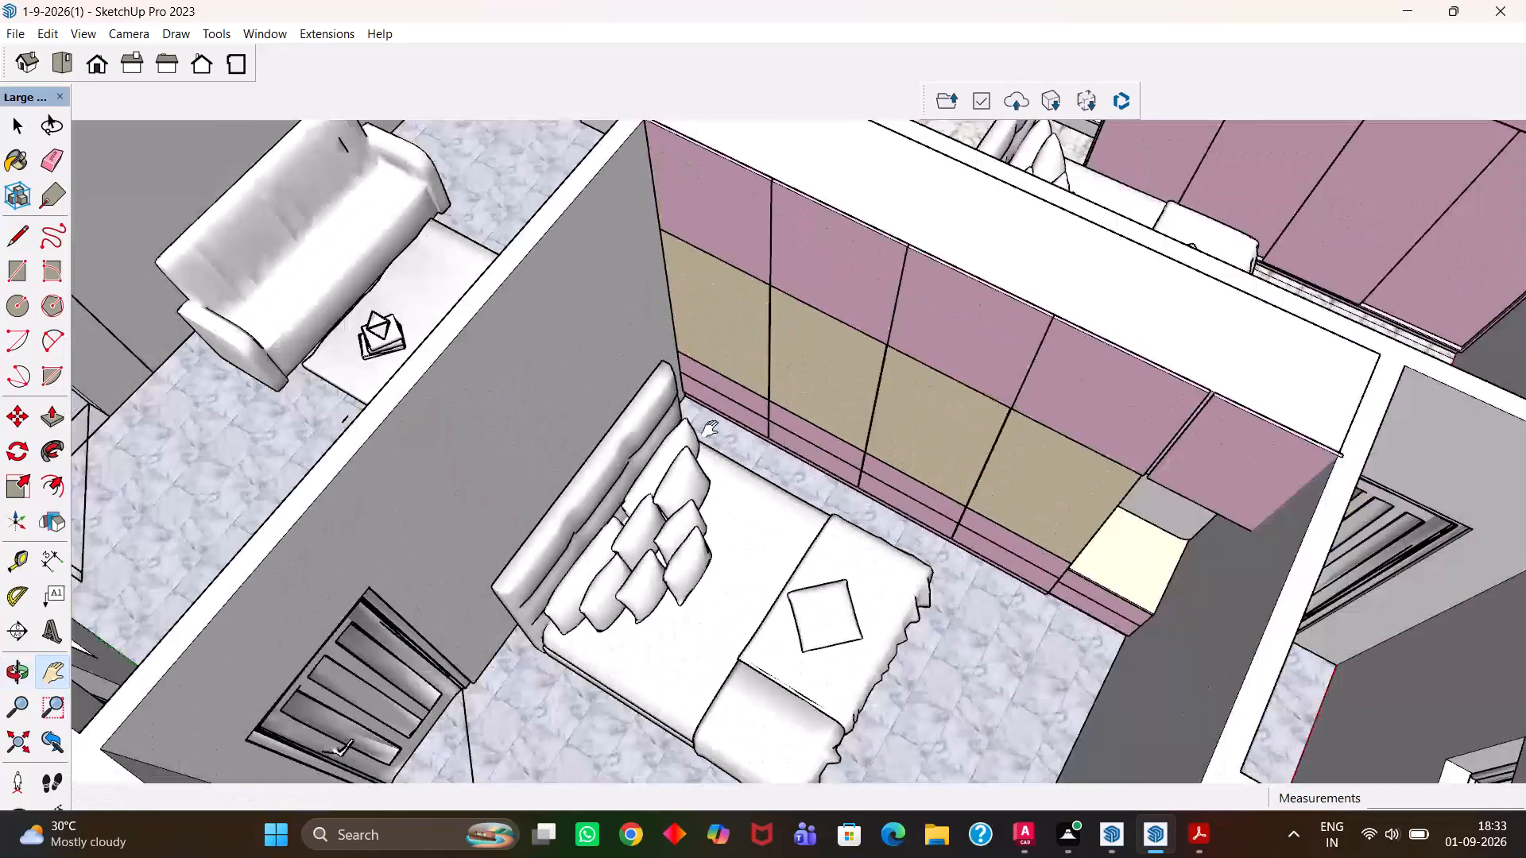
pyautogui.scroll(-6, 710, 429)
pyautogui.scroll(1, 662, 412)
pyautogui.moveTo(662, 412); pyautogui.dragTo(779, 447, button='middle')
# Examine the living hall's sofa, coffee table, TV unit and door openings from several angles around the house.
pyautogui.moveTo(630, 431); pyautogui.dragTo(1048, 497)
pyautogui.moveTo(783, 427); pyautogui.dragTo(849, 533)
pyautogui.moveTo(990, 433); pyautogui.dragTo(858, 531, button='middle')
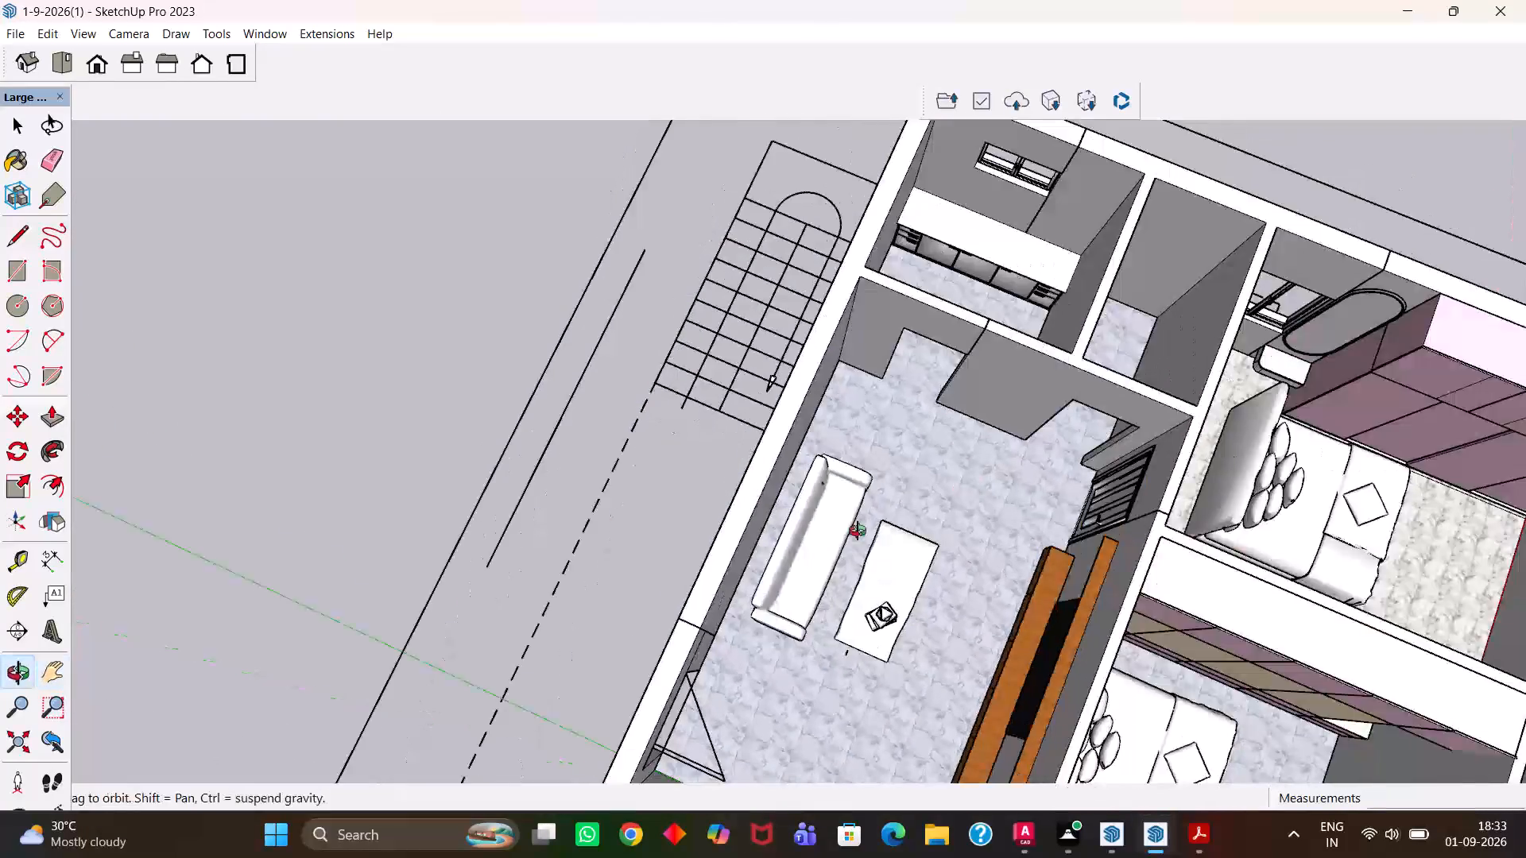
pyautogui.moveTo(858, 531); pyautogui.dragTo(638, 492, button='middle')
pyautogui.scroll(1, 710, 499)
pyautogui.scroll(4, 887, 498)
pyautogui.moveTo(914, 541); pyautogui.dragTo(517, 466, button='middle')
pyautogui.scroll(1, 517, 467)
pyautogui.scroll(-9, 517, 466)
pyautogui.moveTo(536, 486); pyautogui.dragTo(603, 504, button='middle')
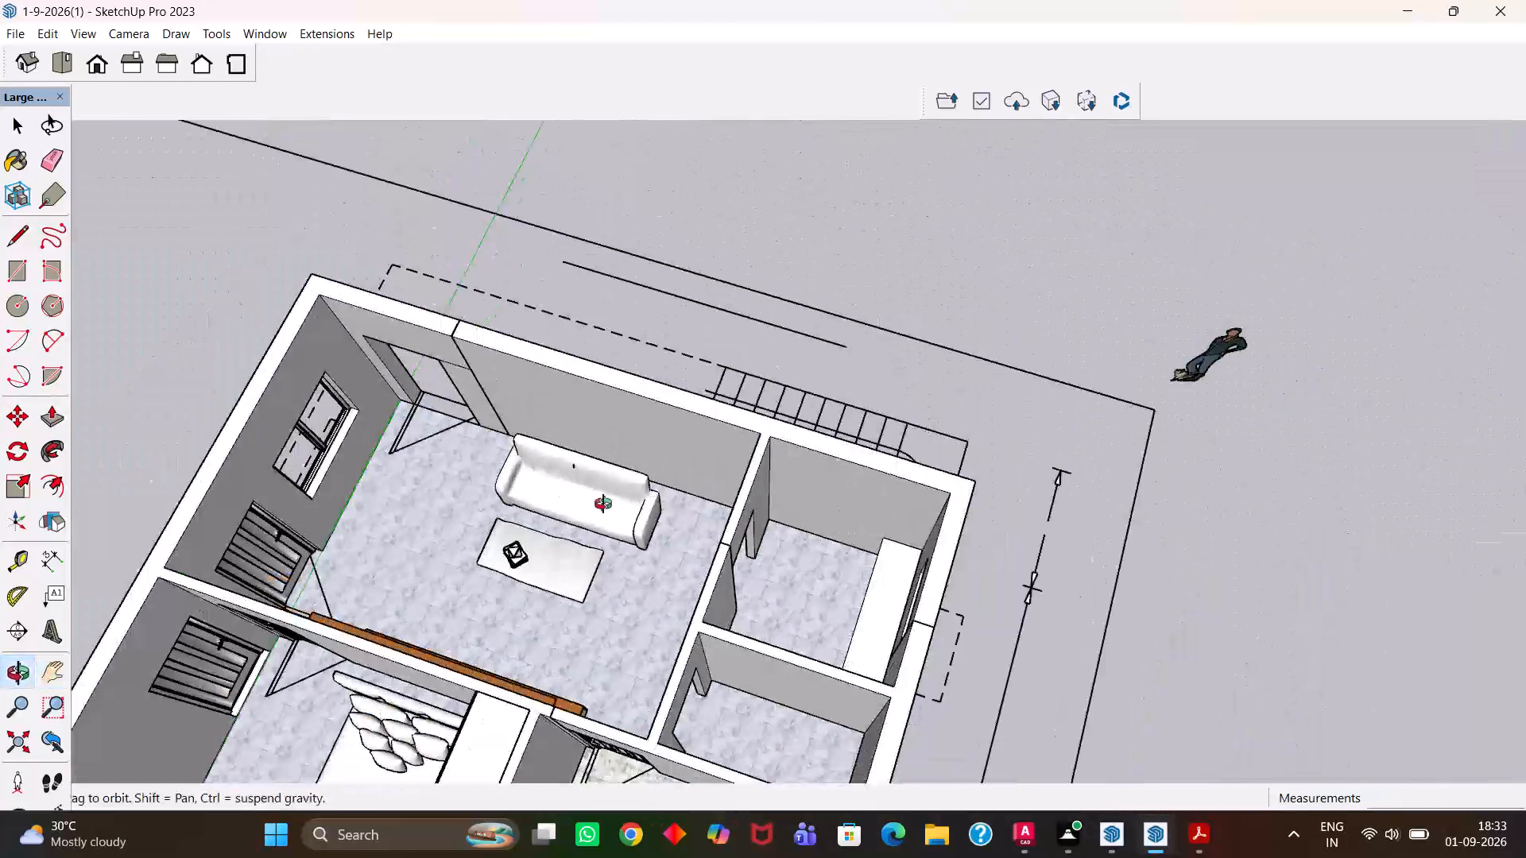
pyautogui.scroll(4, 716, 504)
pyautogui.moveTo(603, 504); pyautogui.dragTo(728, 498, button='middle')
pyautogui.moveTo(720, 555); pyautogui.dragTo(900, 308)
pyautogui.scroll(-6, 772, 400)
pyautogui.moveTo(648, 396); pyautogui.dragTo(973, 452, button='middle')
pyautogui.scroll(3, 822, 465)
pyautogui.moveTo(976, 421); pyautogui.dragTo(905, 424)
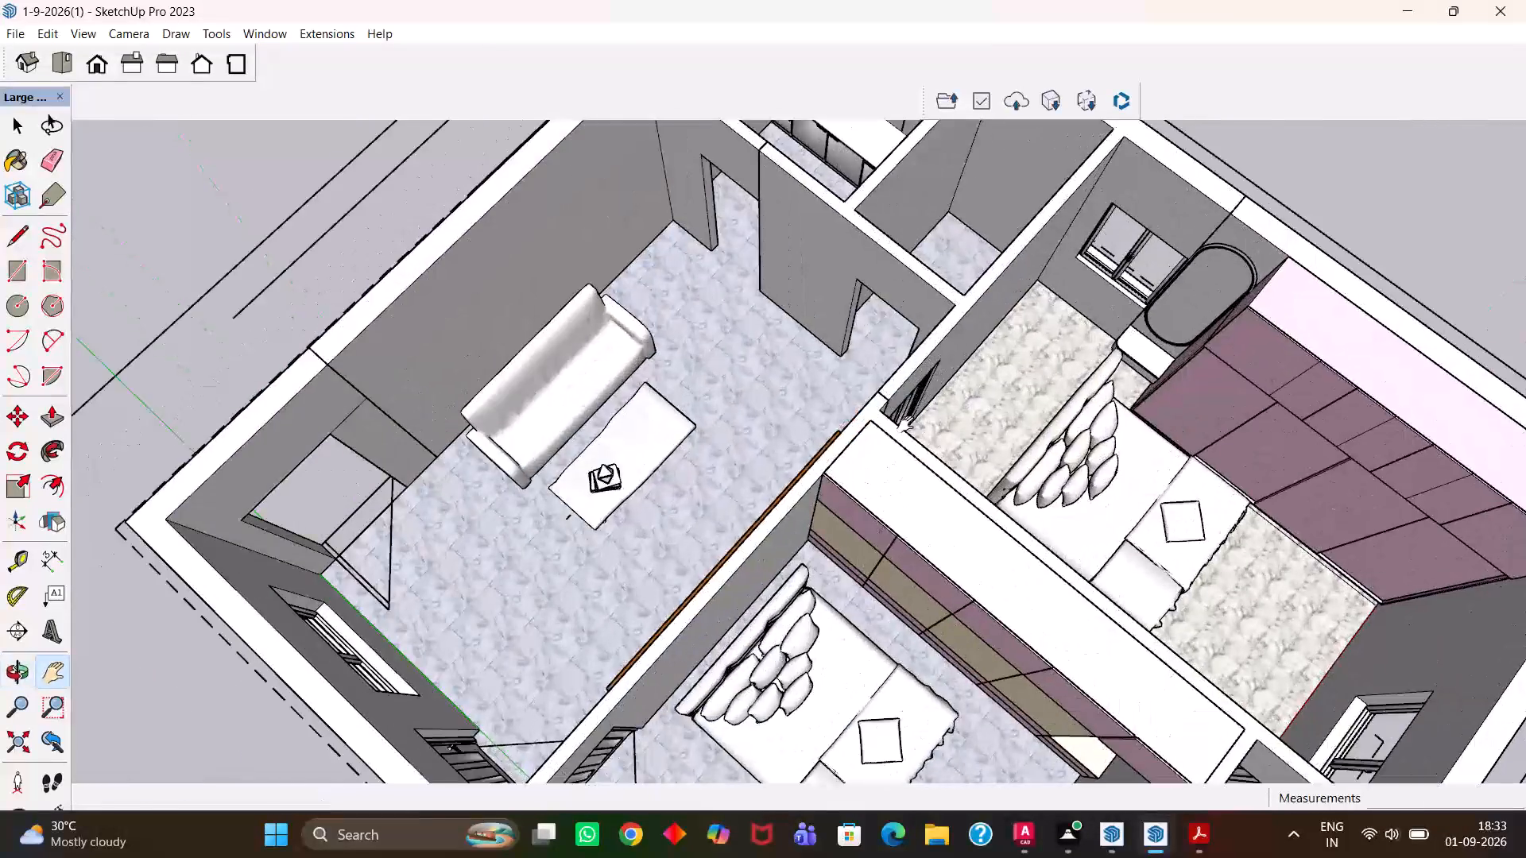
pyautogui.moveTo(905, 424); pyautogui.dragTo(629, 435)
# Examine the rear bedroom with the pink wardrobe and dressing mirror, and the adjoining kitchen, from above.
pyautogui.moveTo(580, 449); pyautogui.dragTo(934, 459, button='middle')
pyautogui.scroll(-3, 935, 459)
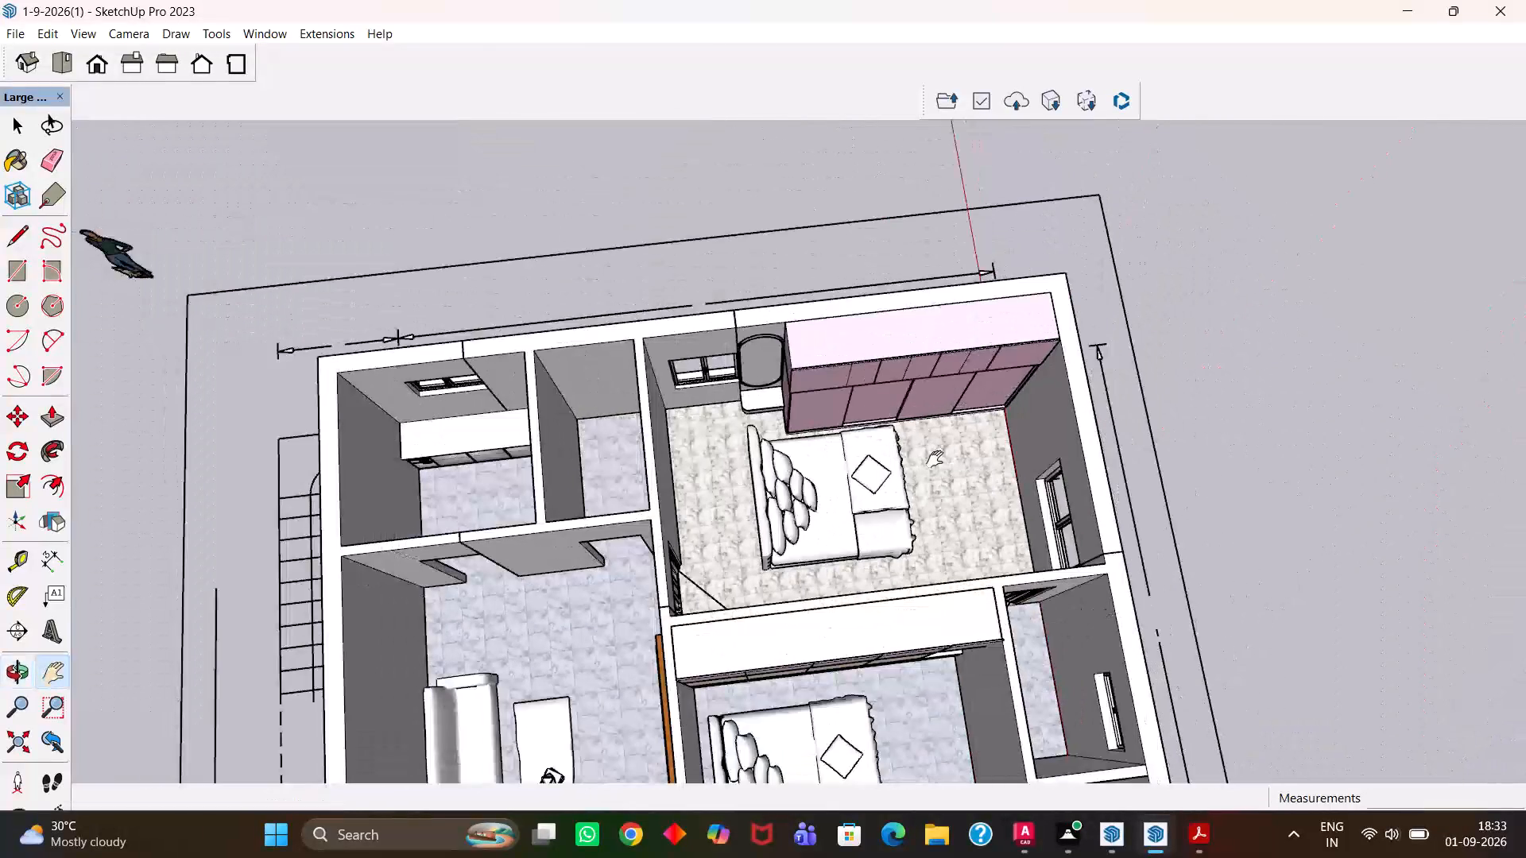
pyautogui.scroll(-8, 920, 438)
pyautogui.scroll(5, 896, 451)
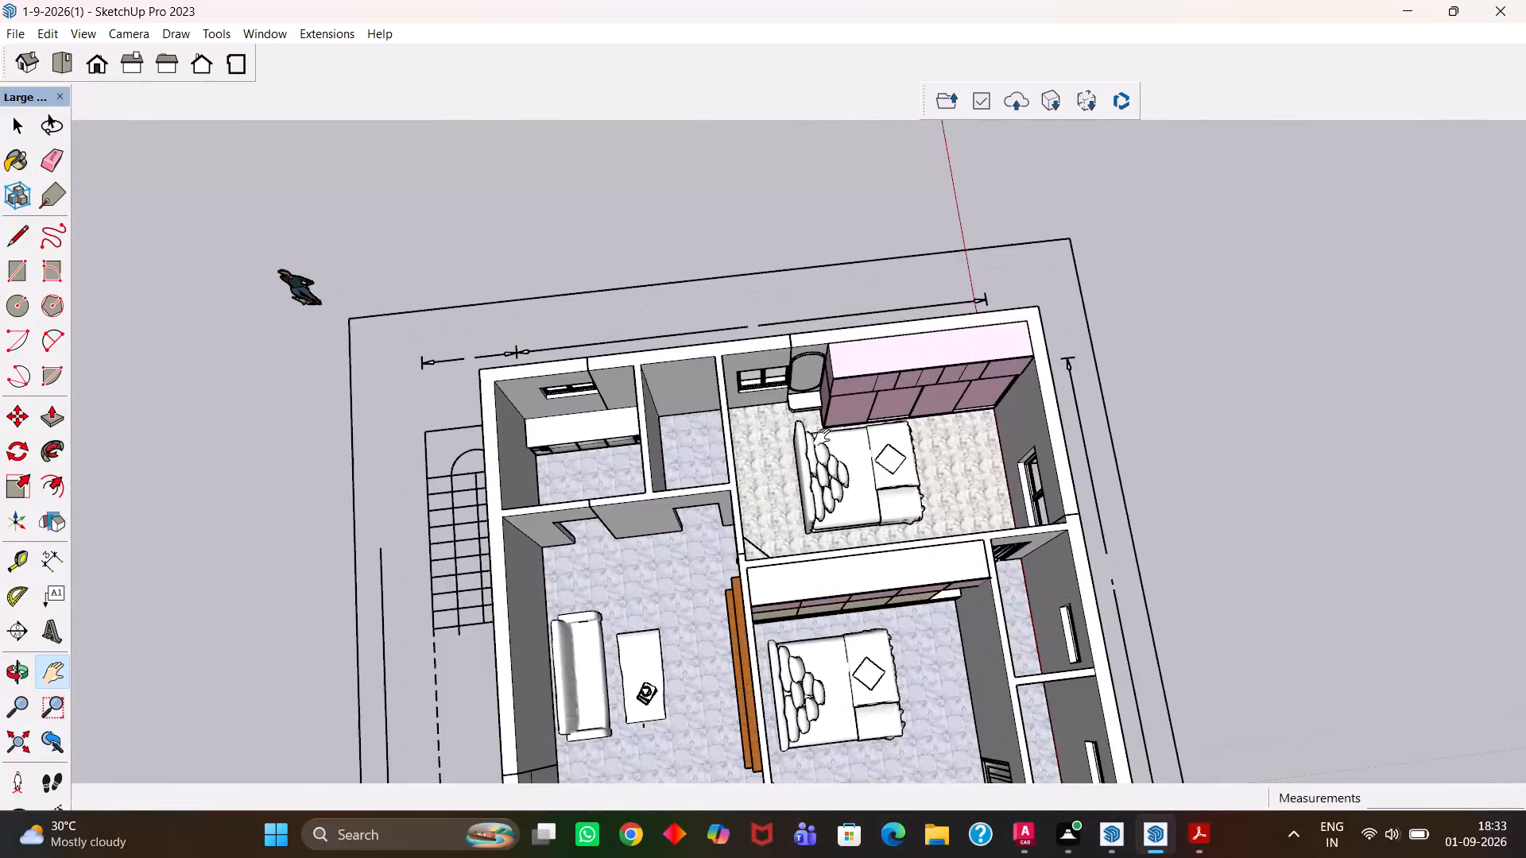
pyautogui.scroll(16, 822, 437)
pyautogui.scroll(-14, 821, 436)
pyautogui.scroll(1, 932, 435)
pyautogui.moveTo(932, 435); pyautogui.dragTo(808, 491, button='middle')
pyautogui.scroll(-2, 801, 492)
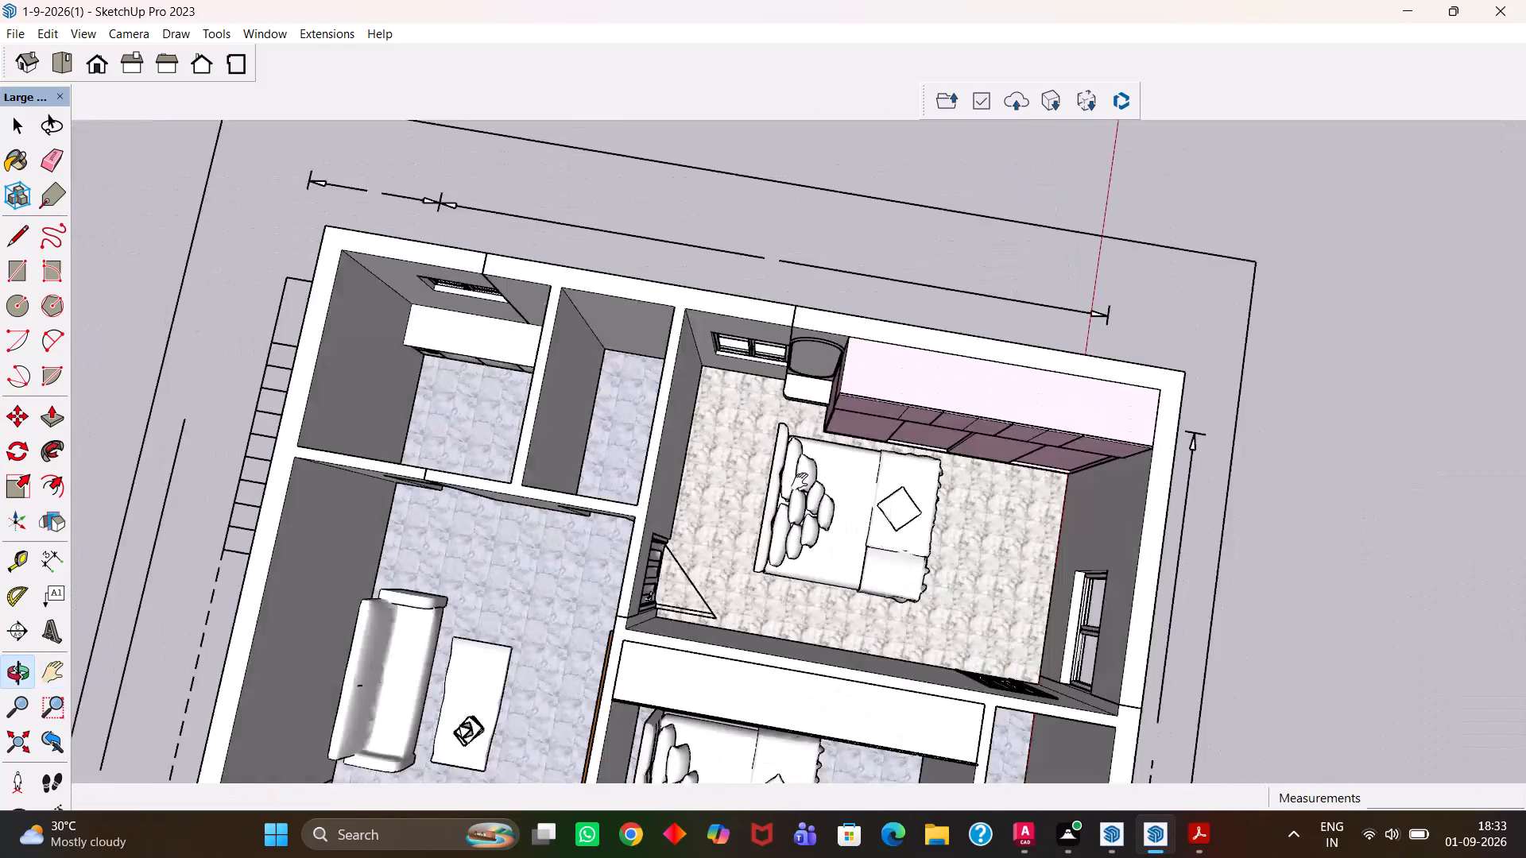
pyautogui.scroll(-5, 800, 481)
pyautogui.moveTo(777, 540); pyautogui.dragTo(825, 362)
pyautogui.scroll(9, 780, 511)
pyautogui.moveTo(753, 513); pyautogui.dragTo(839, 414, button='middle')
pyautogui.scroll(-5, 839, 407)
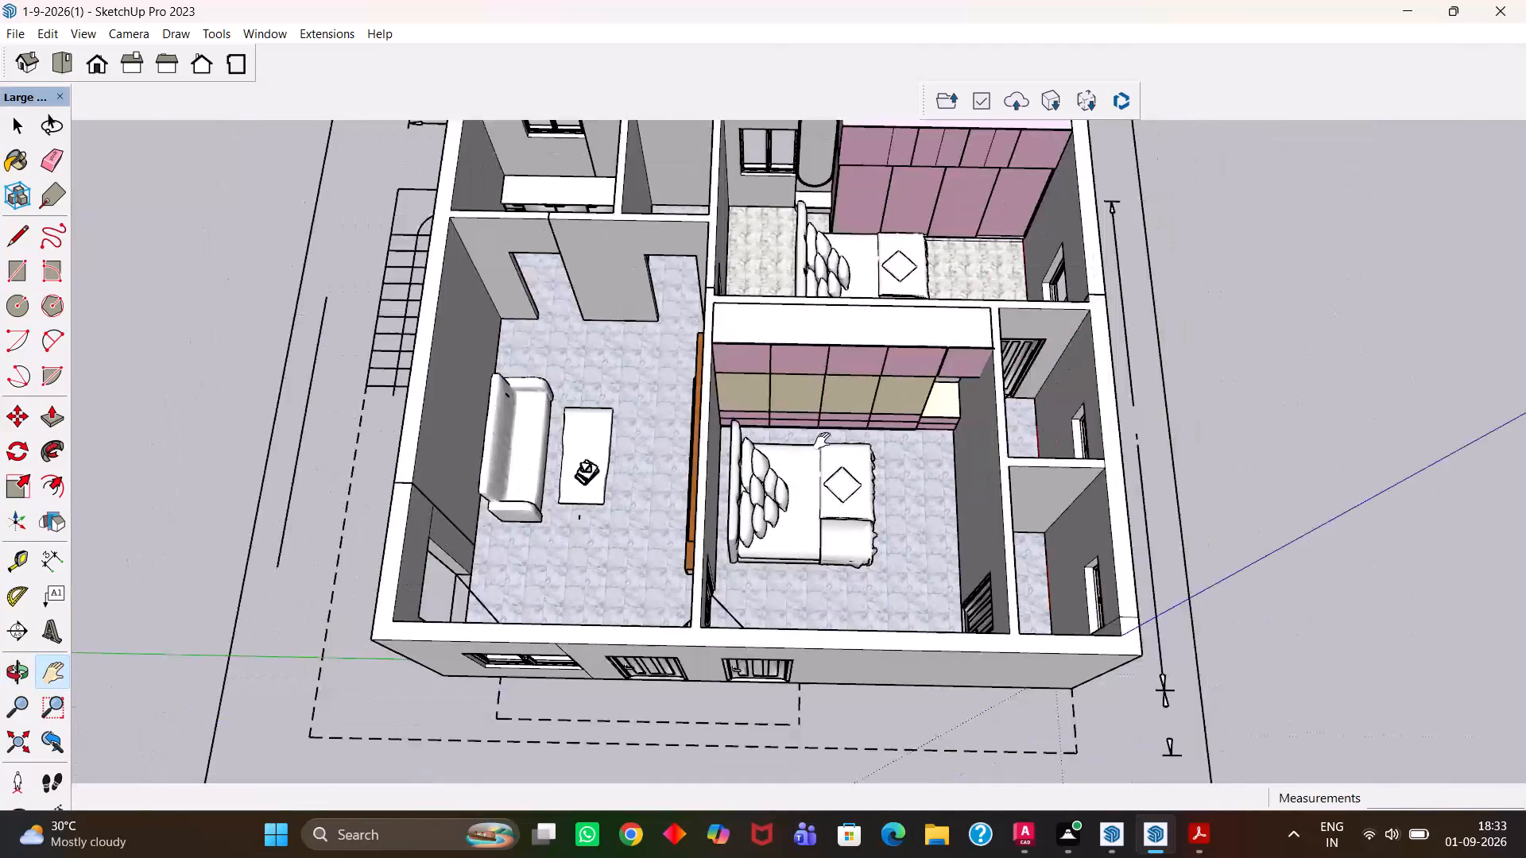
# Frame the whole furnished house in a raised view from the front, with all rooms and the plot outline in sight.
pyautogui.scroll(-8, 822, 441)
pyautogui.middleClick(812, 404)
pyautogui.scroll(8, 812, 404)
pyautogui.scroll(-7, 812, 404)
pyautogui.moveTo(861, 350); pyautogui.dragTo(866, 508)
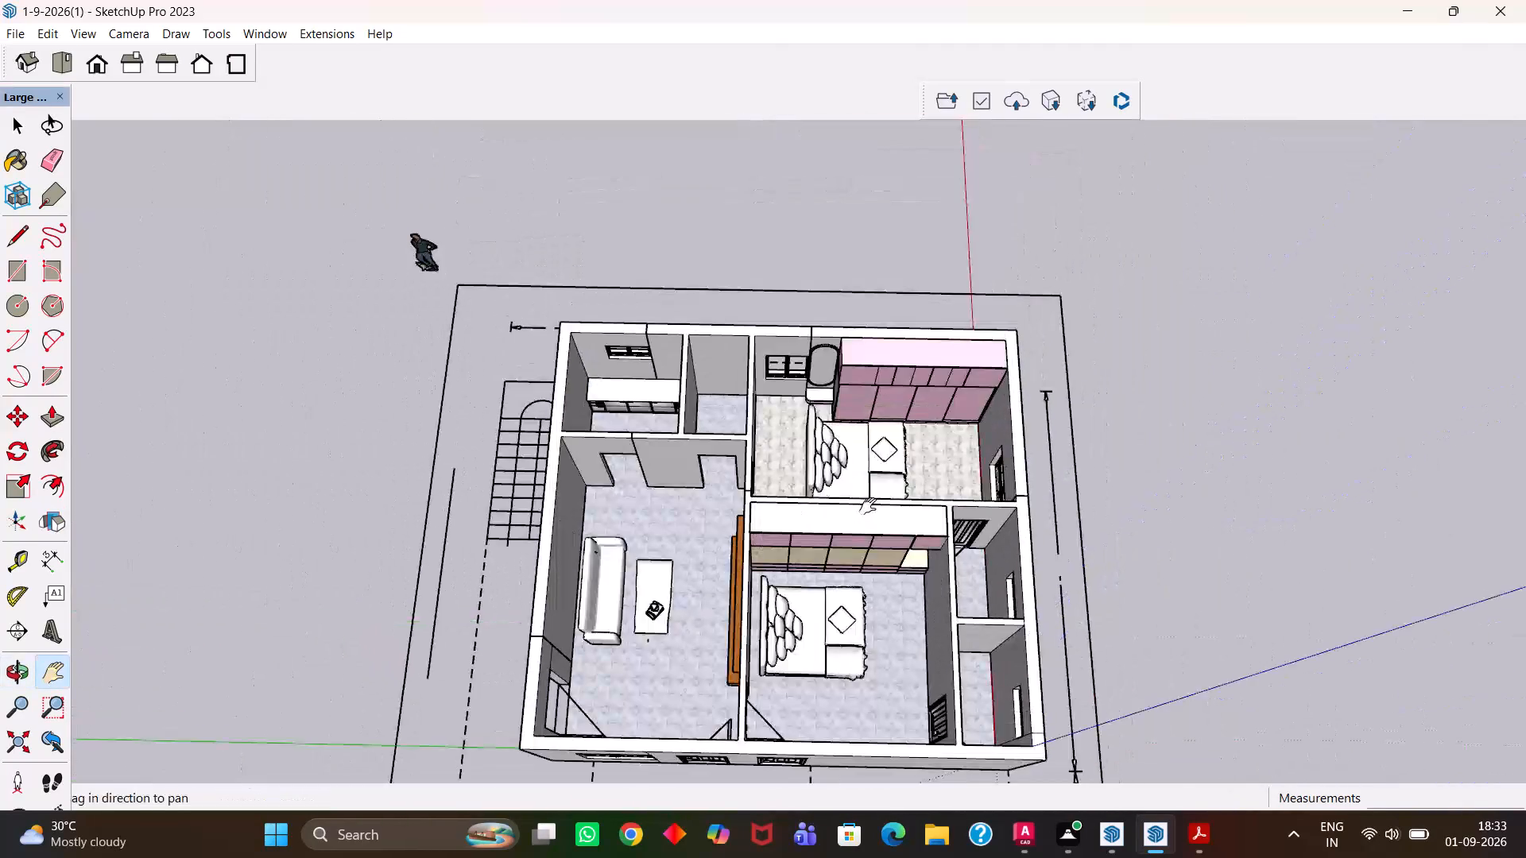
pyautogui.scroll(5, 868, 506)
pyautogui.scroll(-6, 869, 501)
pyautogui.moveTo(865, 551); pyautogui.dragTo(888, 421)
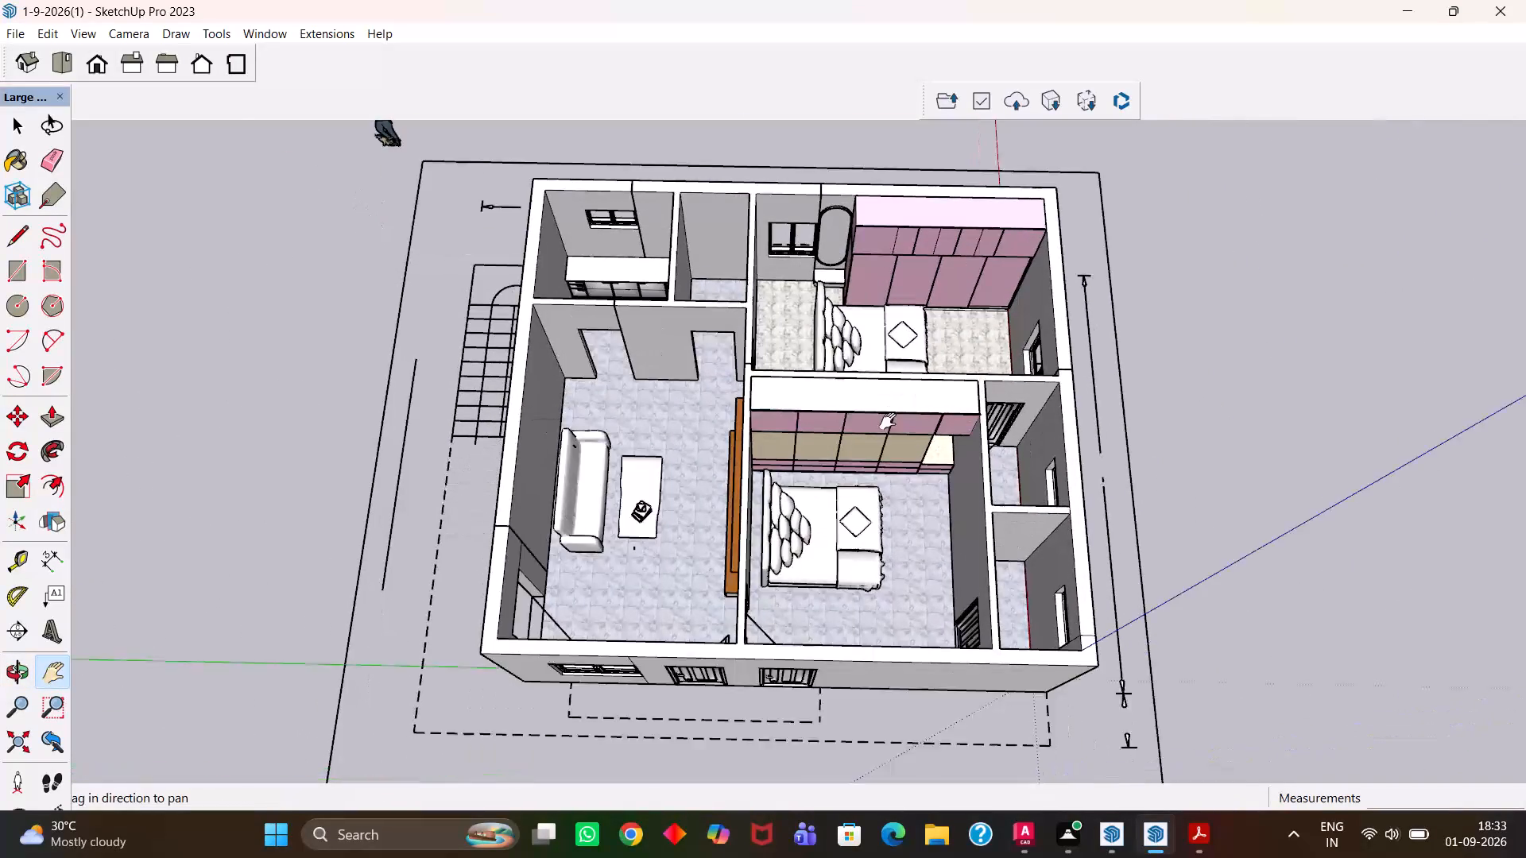
pyautogui.moveTo(888, 421); pyautogui.dragTo(891, 419)
pyautogui.scroll(4, 891, 418)
pyautogui.moveTo(899, 426); pyautogui.dragTo(924, 439, button='middle')
pyautogui.scroll(1, 924, 438)
pyautogui.scroll(-6, 924, 439)
pyautogui.moveTo(869, 380); pyautogui.dragTo(899, 443)
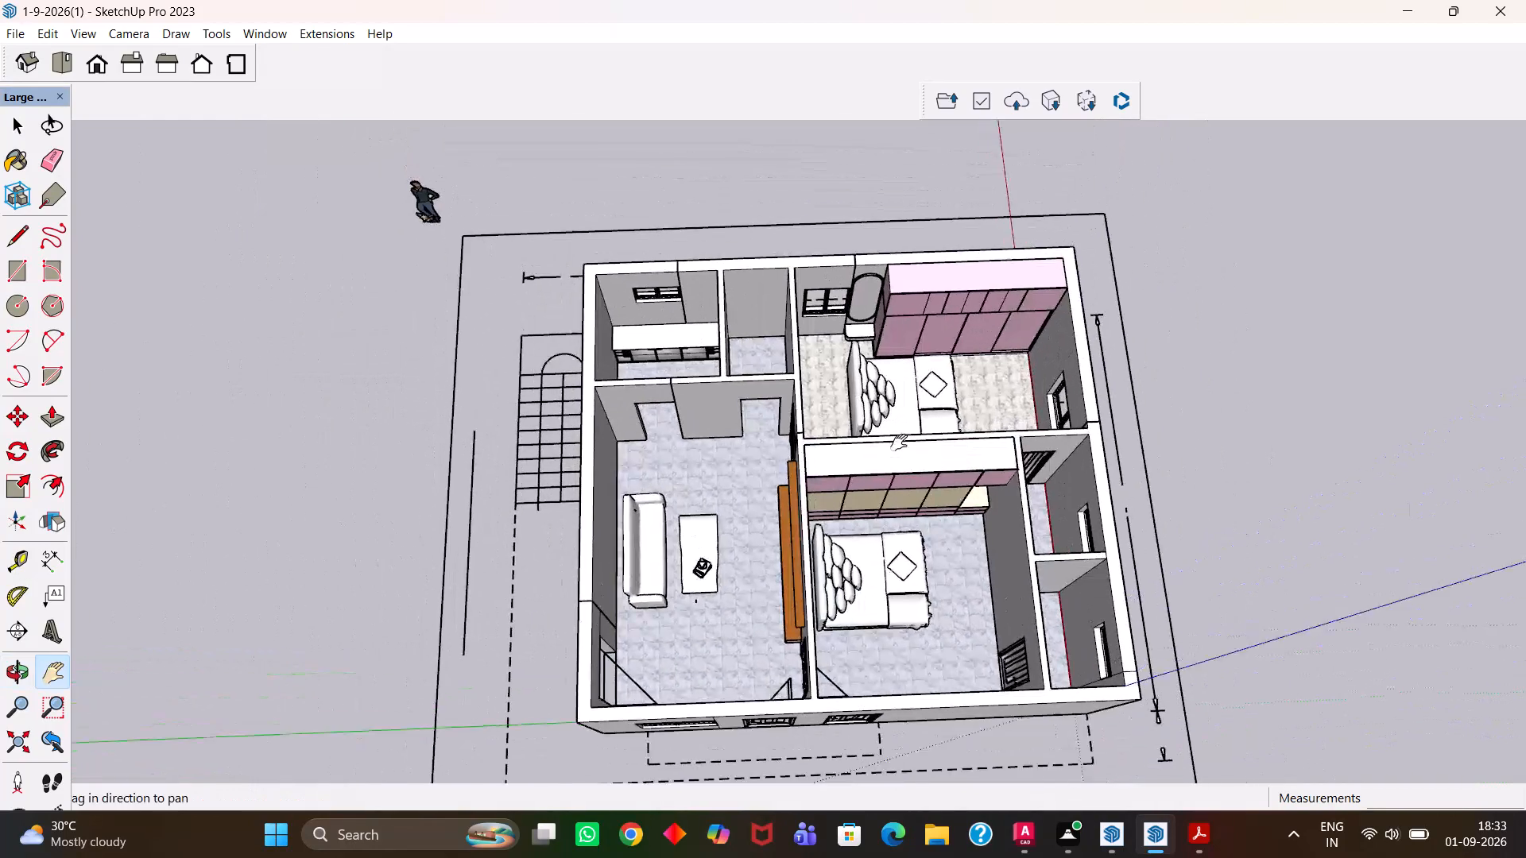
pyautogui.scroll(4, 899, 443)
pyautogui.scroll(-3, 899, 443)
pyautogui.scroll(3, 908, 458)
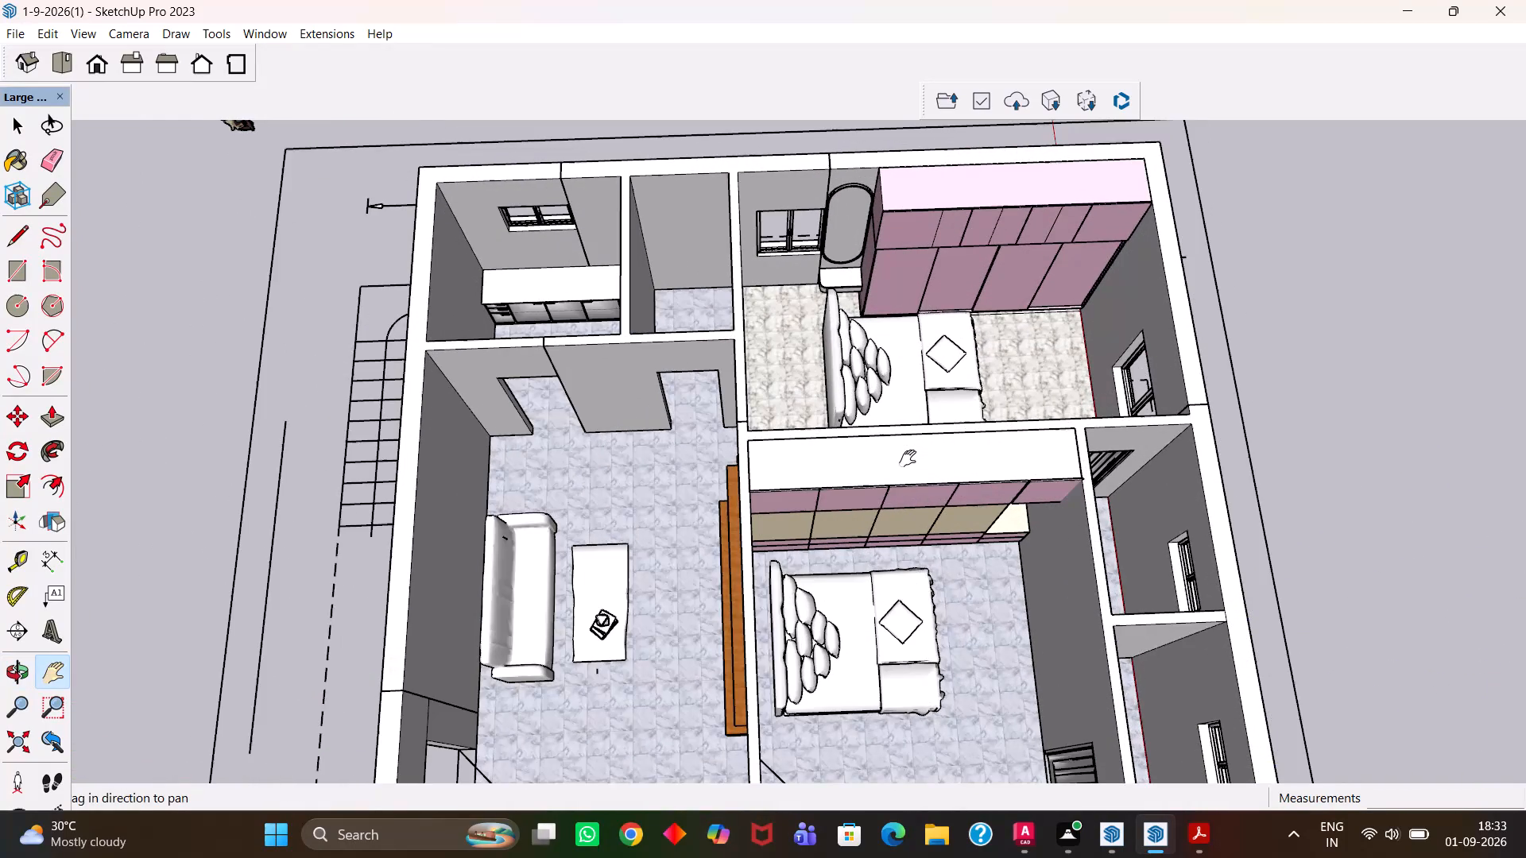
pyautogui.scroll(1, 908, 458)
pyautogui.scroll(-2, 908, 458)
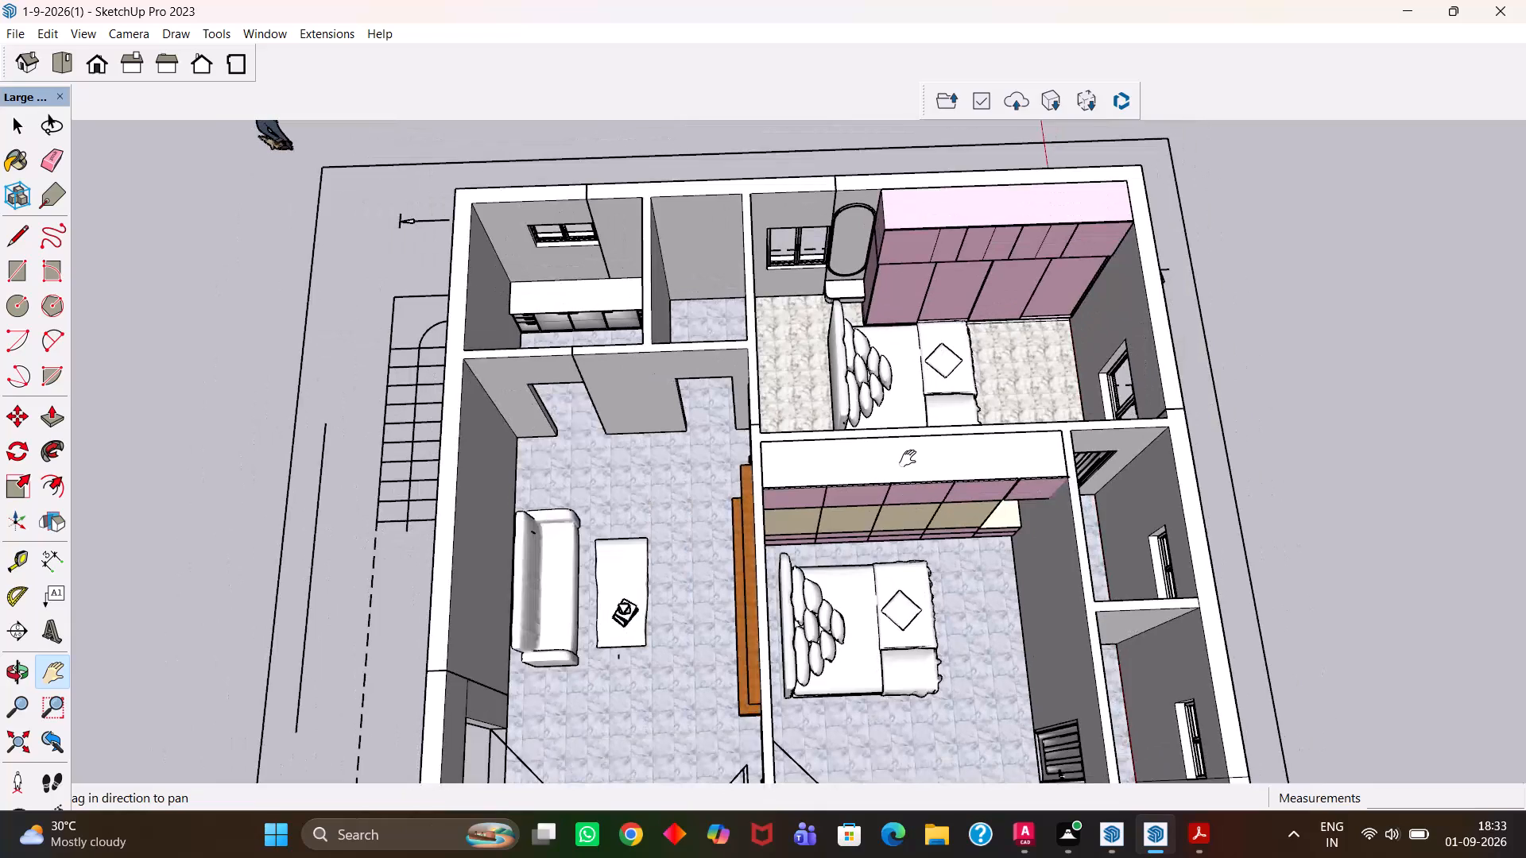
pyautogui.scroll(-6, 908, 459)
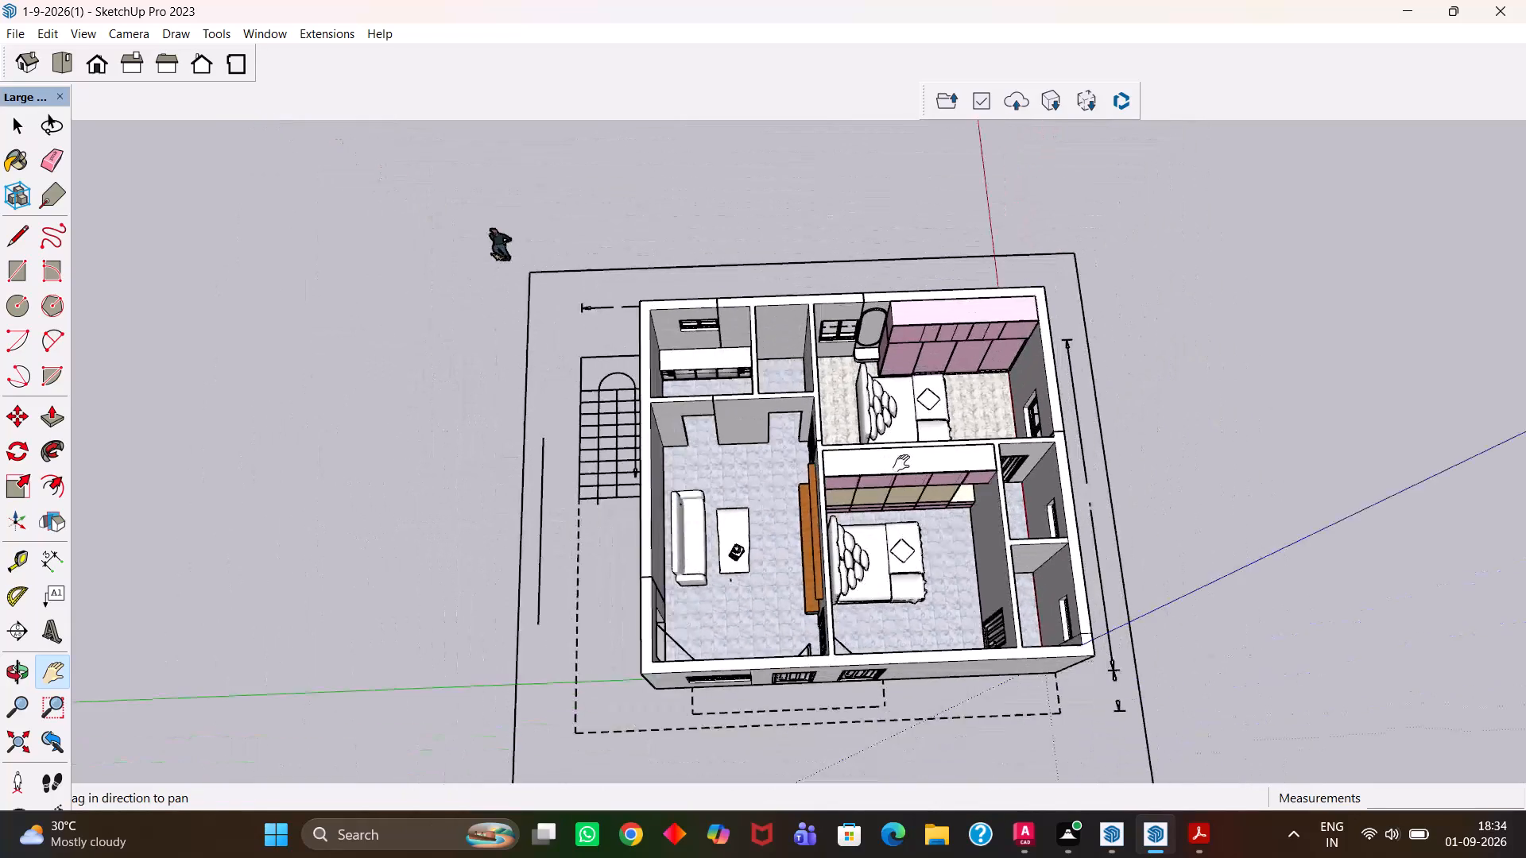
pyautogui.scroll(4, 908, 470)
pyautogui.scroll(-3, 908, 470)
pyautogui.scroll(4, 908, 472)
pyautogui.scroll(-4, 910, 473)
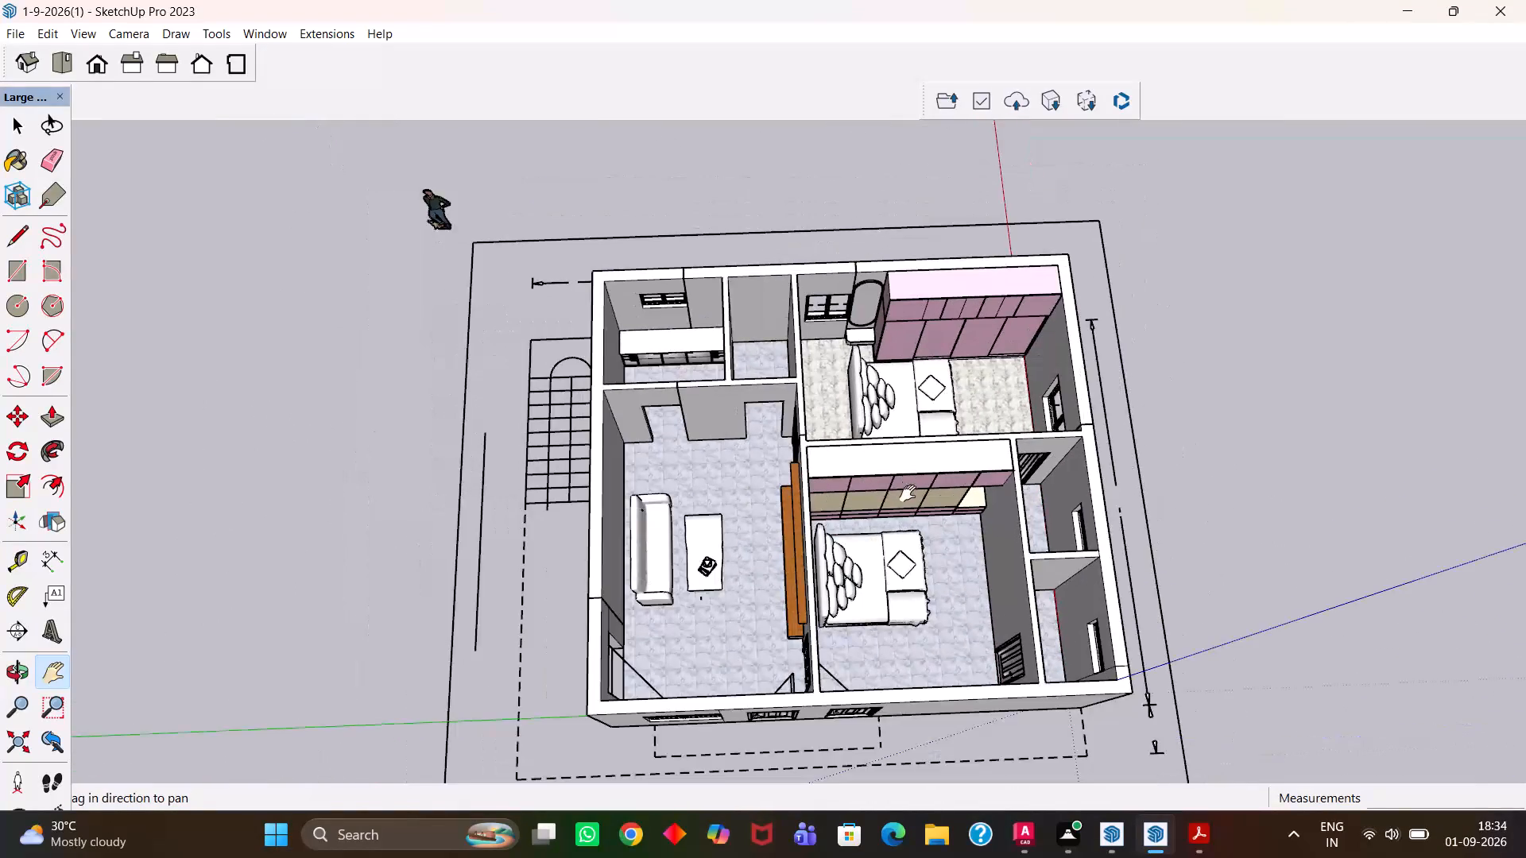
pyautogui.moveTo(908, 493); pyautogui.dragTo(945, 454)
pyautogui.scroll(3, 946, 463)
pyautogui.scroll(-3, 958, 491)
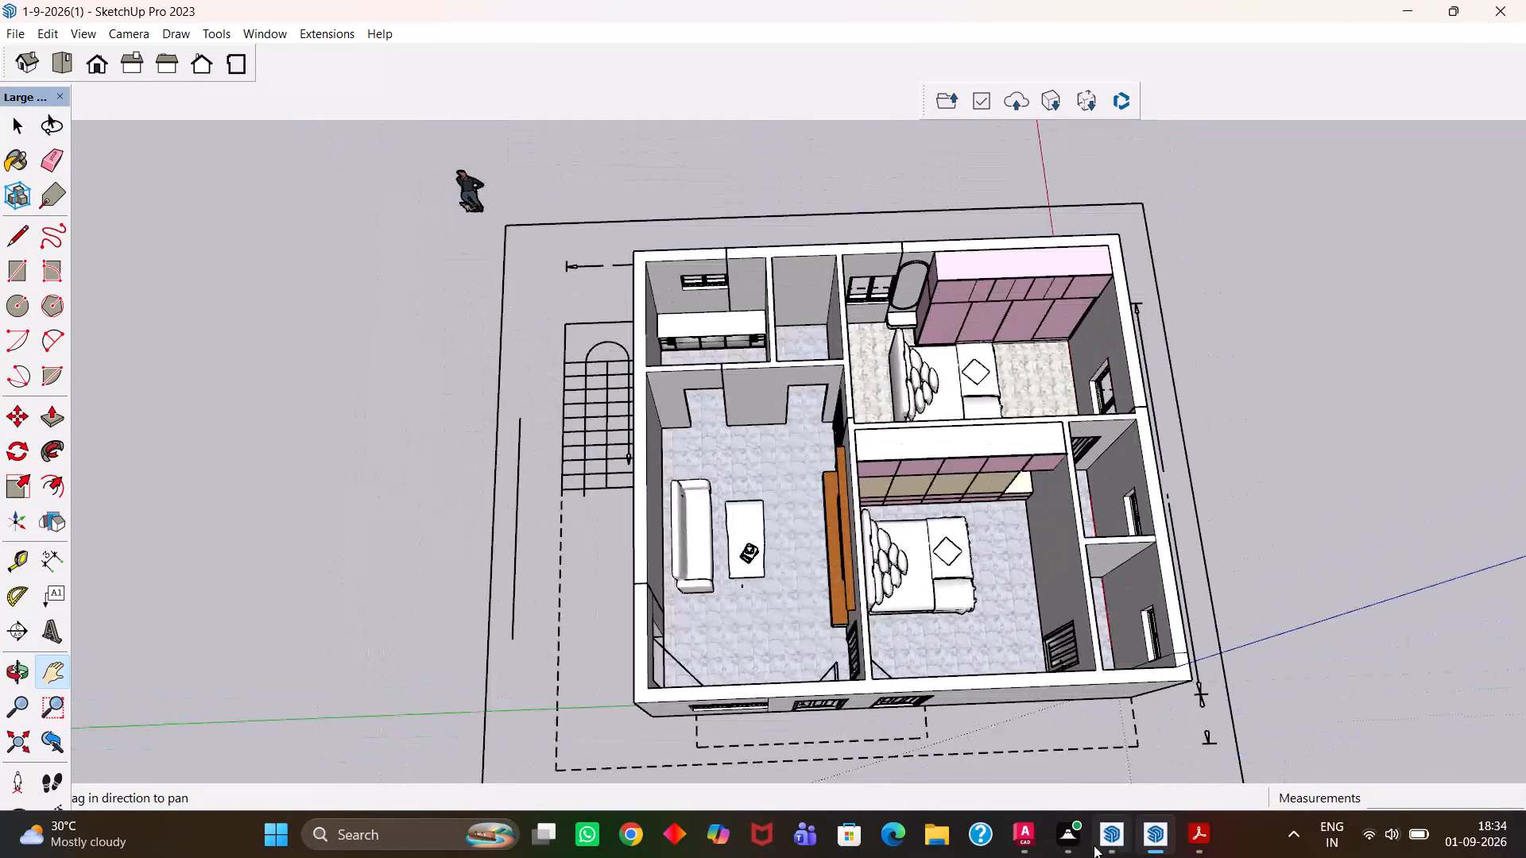